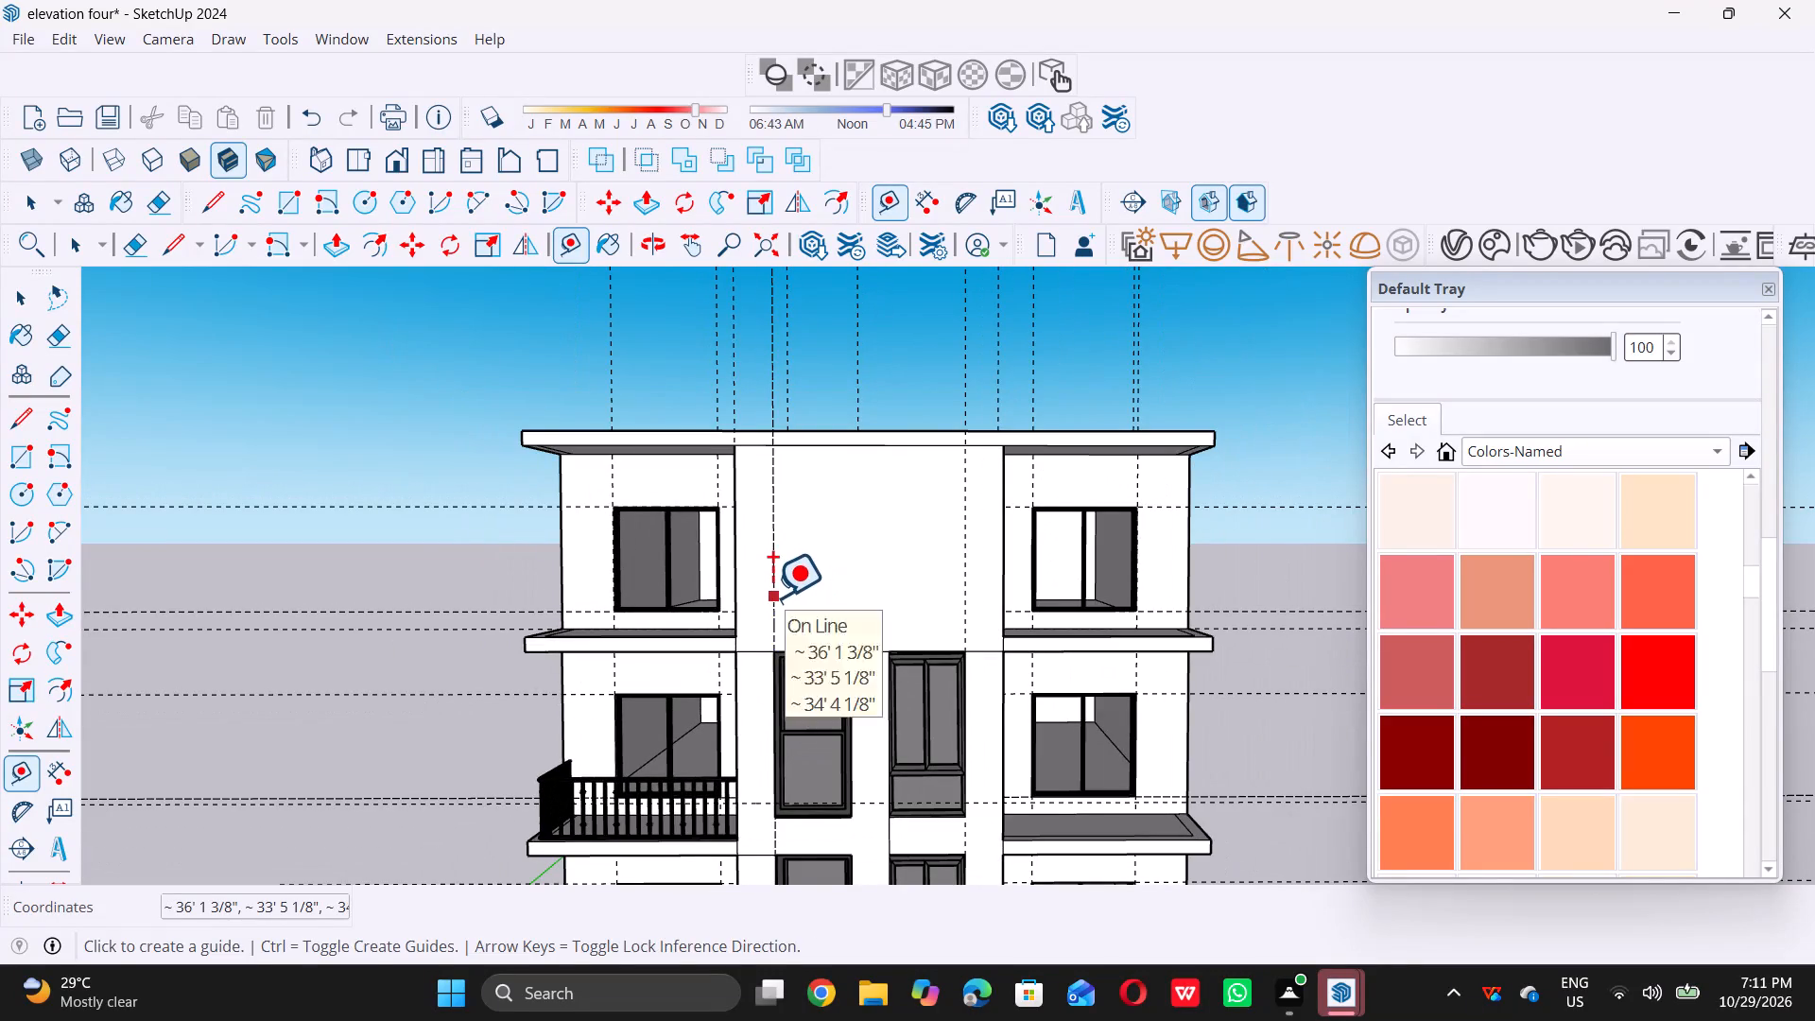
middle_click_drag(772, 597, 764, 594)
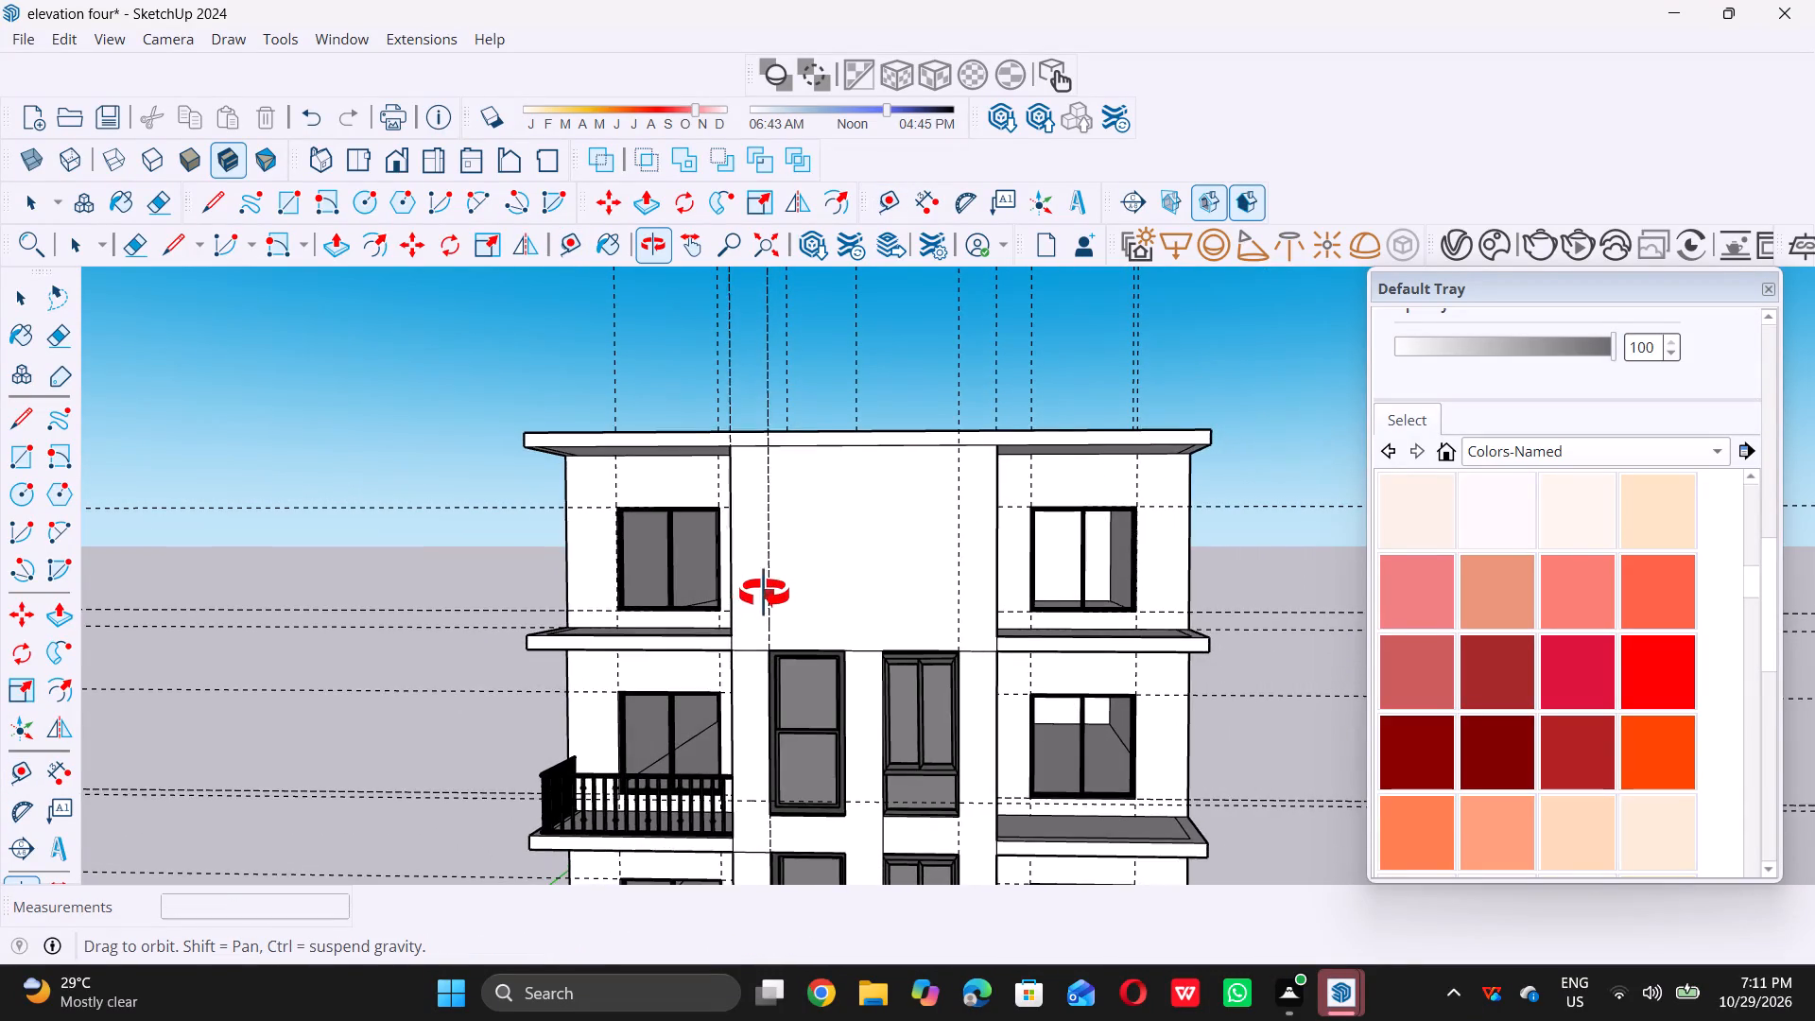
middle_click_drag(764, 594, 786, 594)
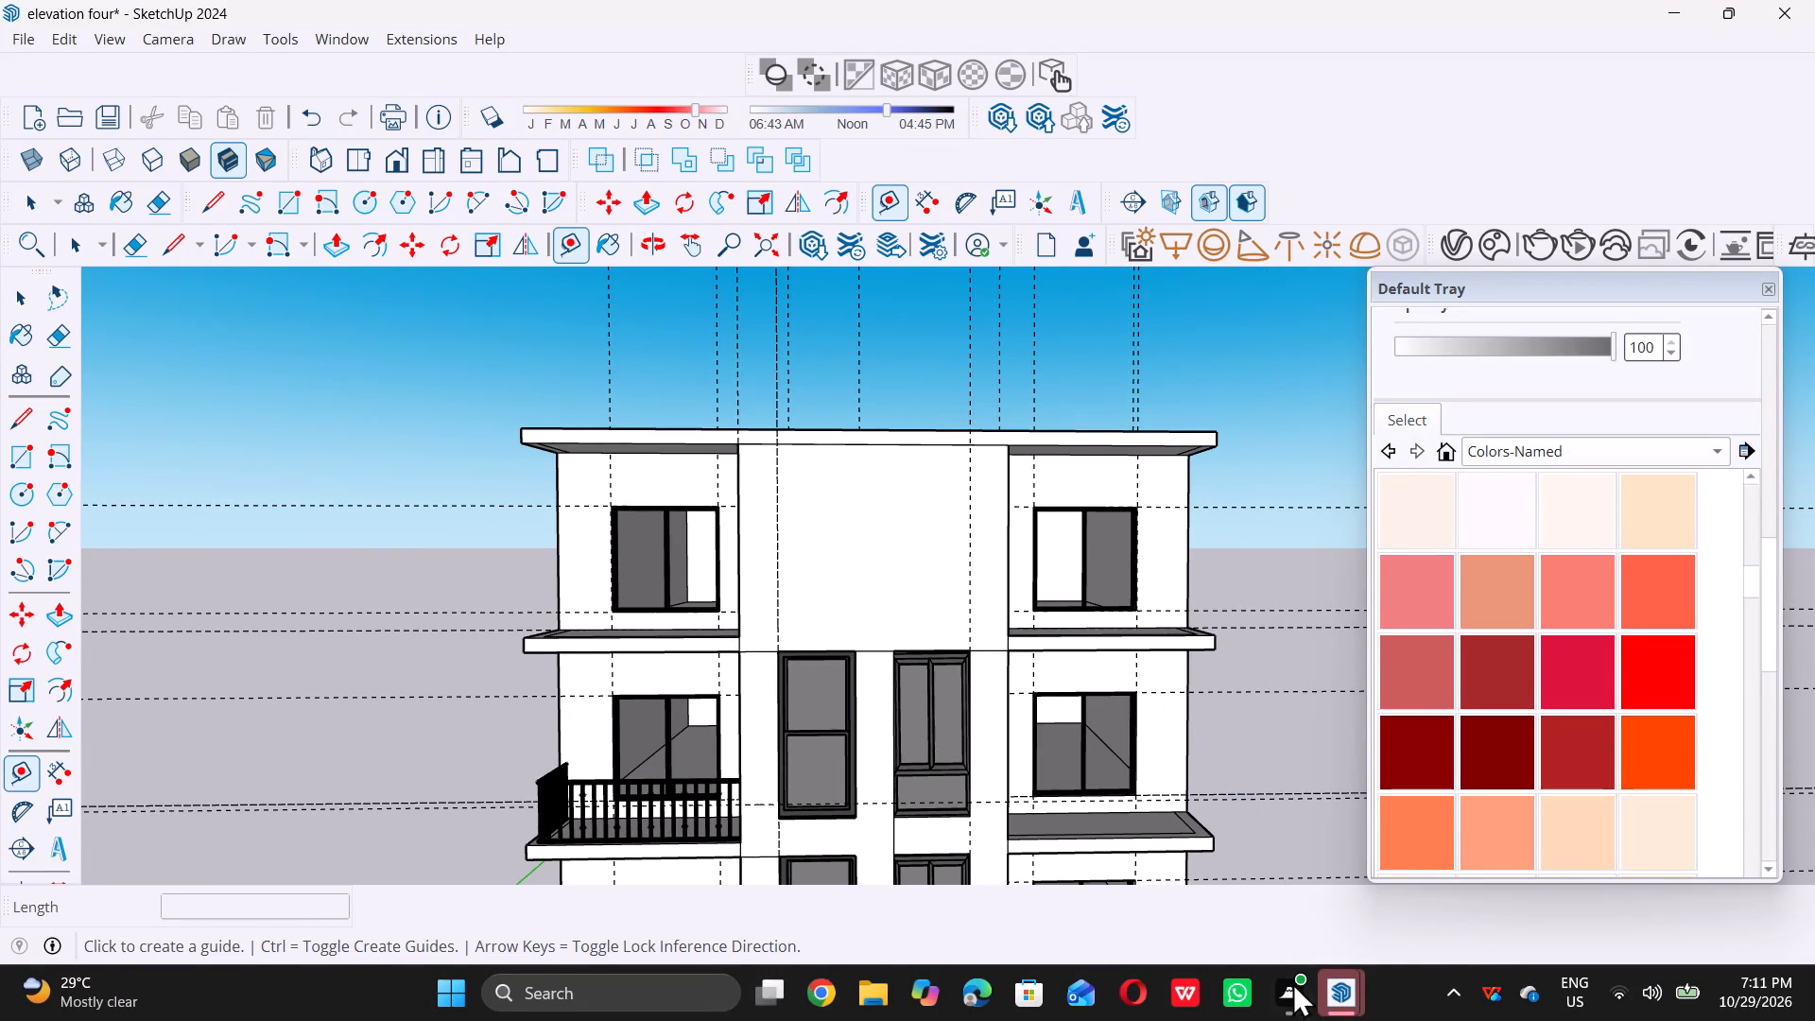
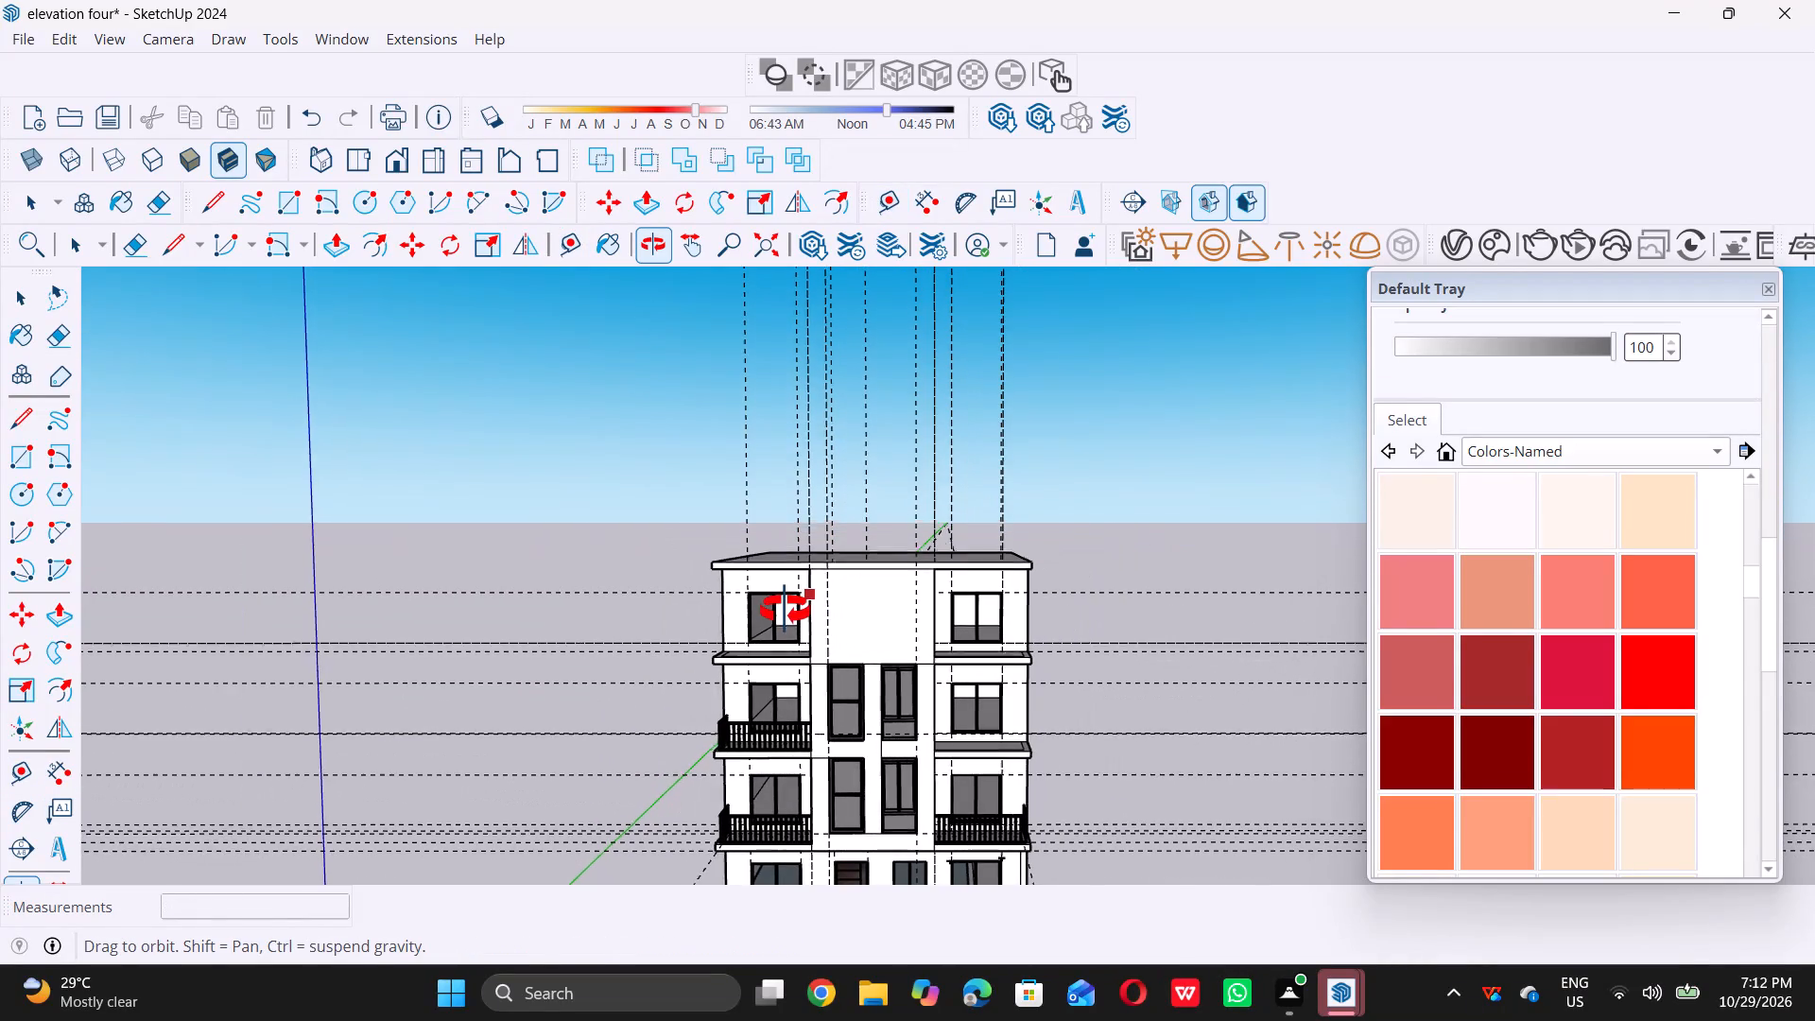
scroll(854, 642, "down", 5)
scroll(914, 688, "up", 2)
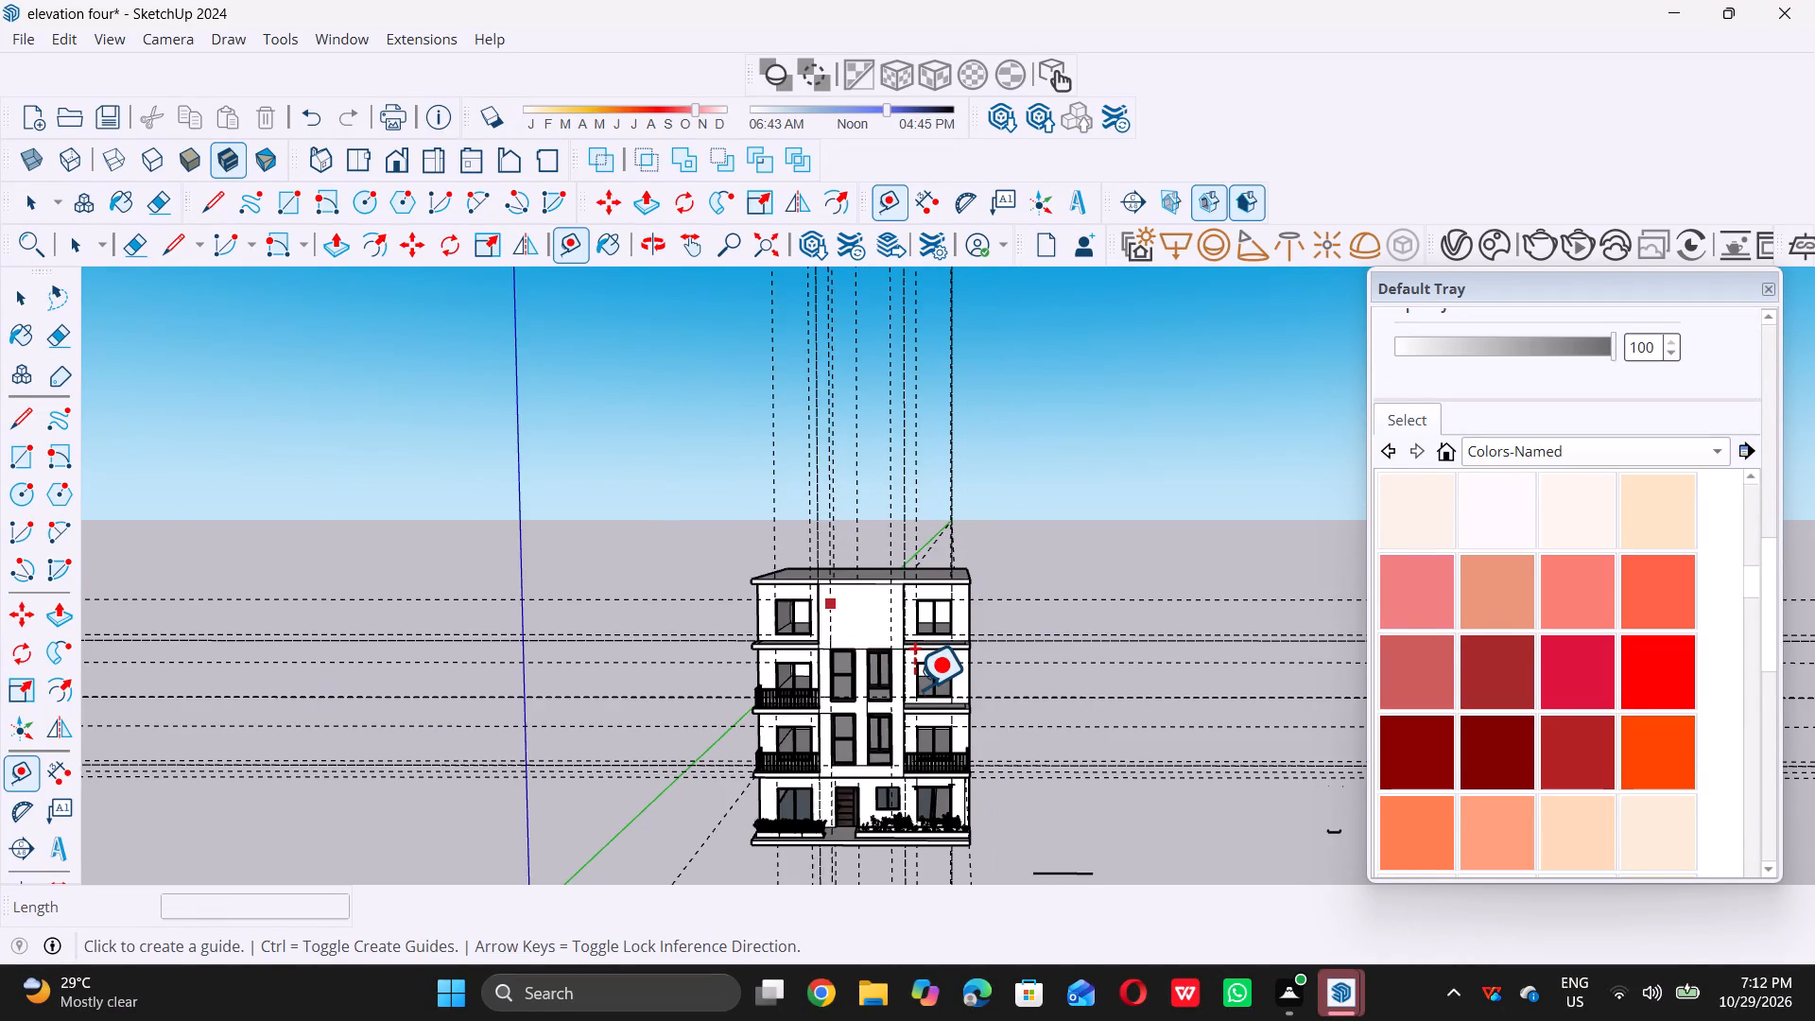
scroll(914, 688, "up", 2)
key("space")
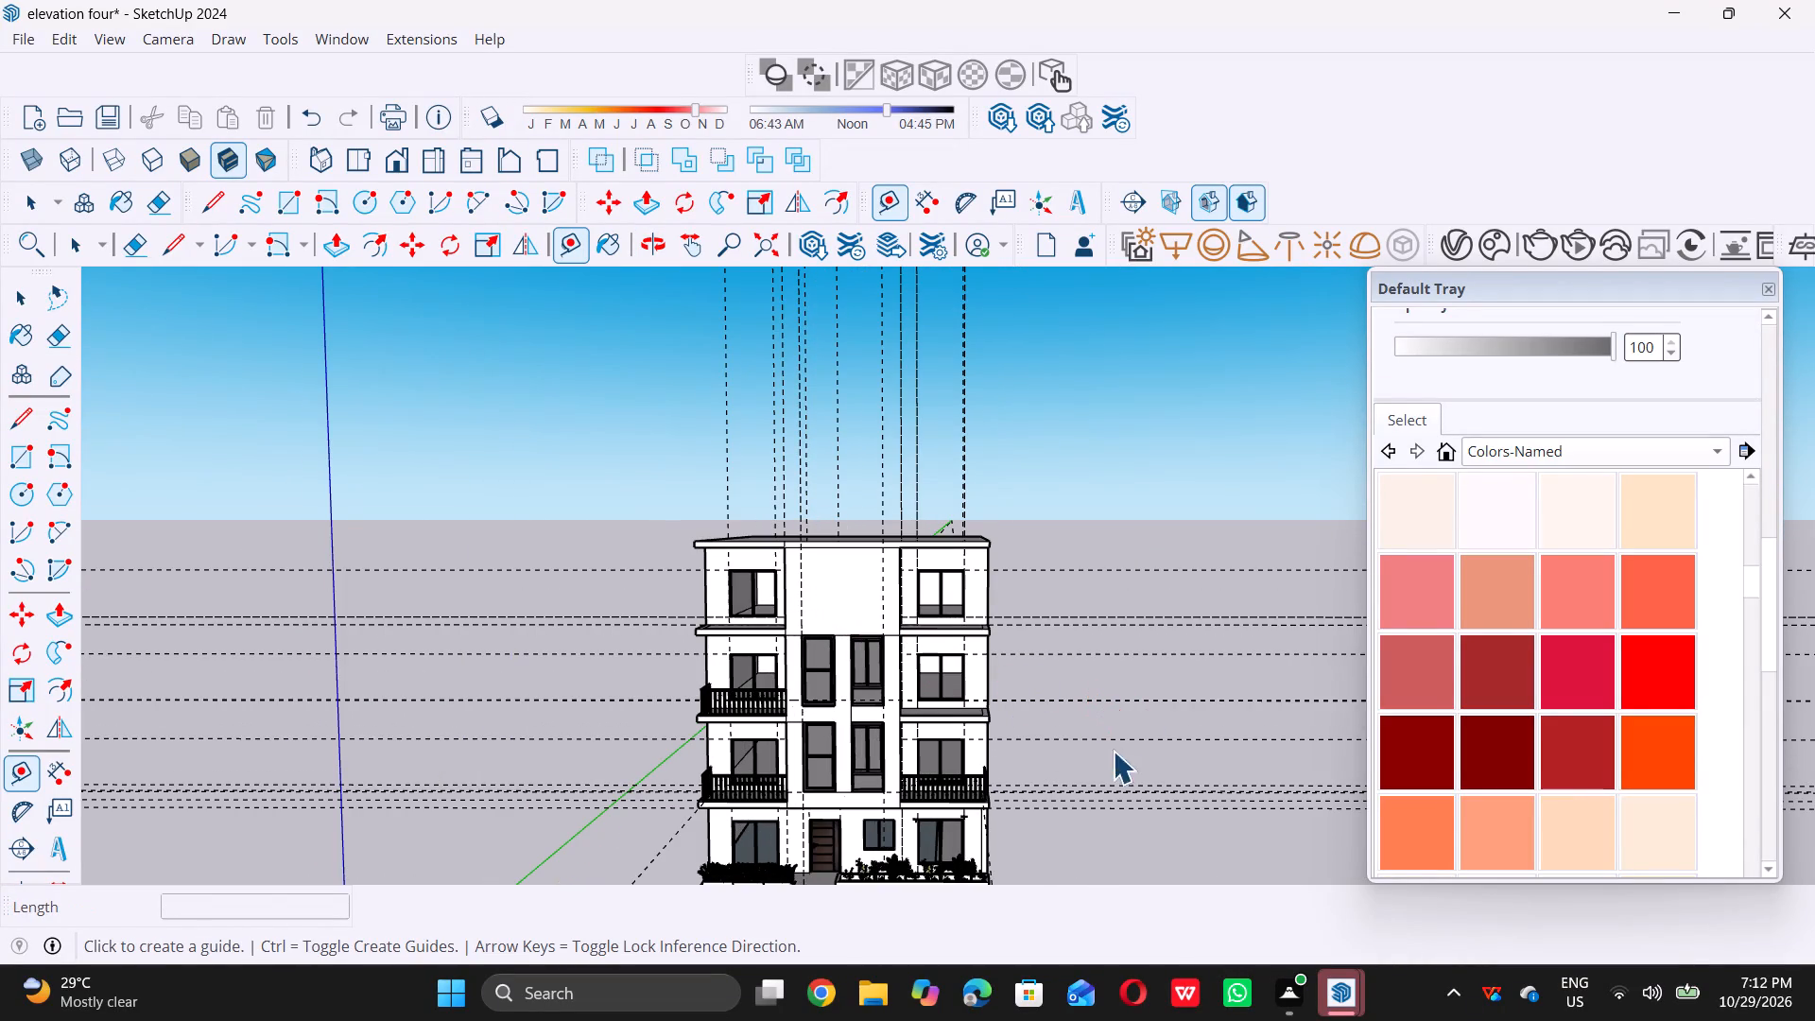
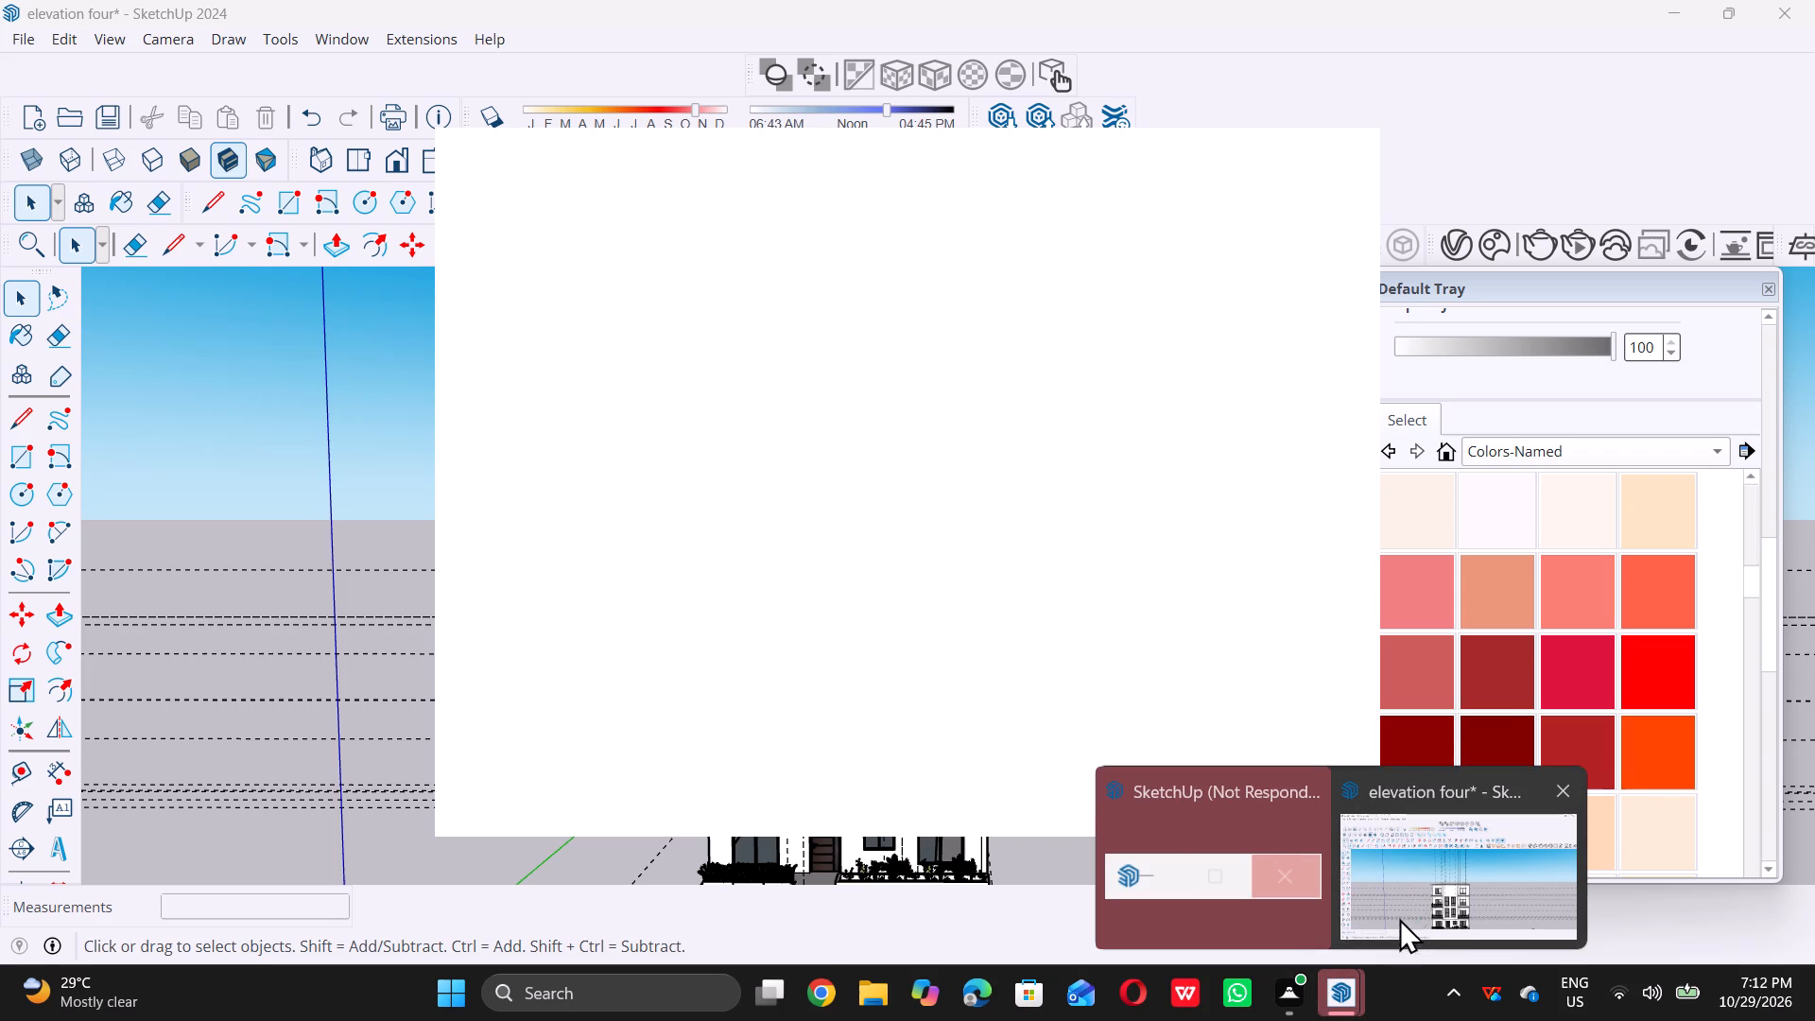
Bring the "elevation four" model window in SketchUp back to the front.
double_click(1404, 903)
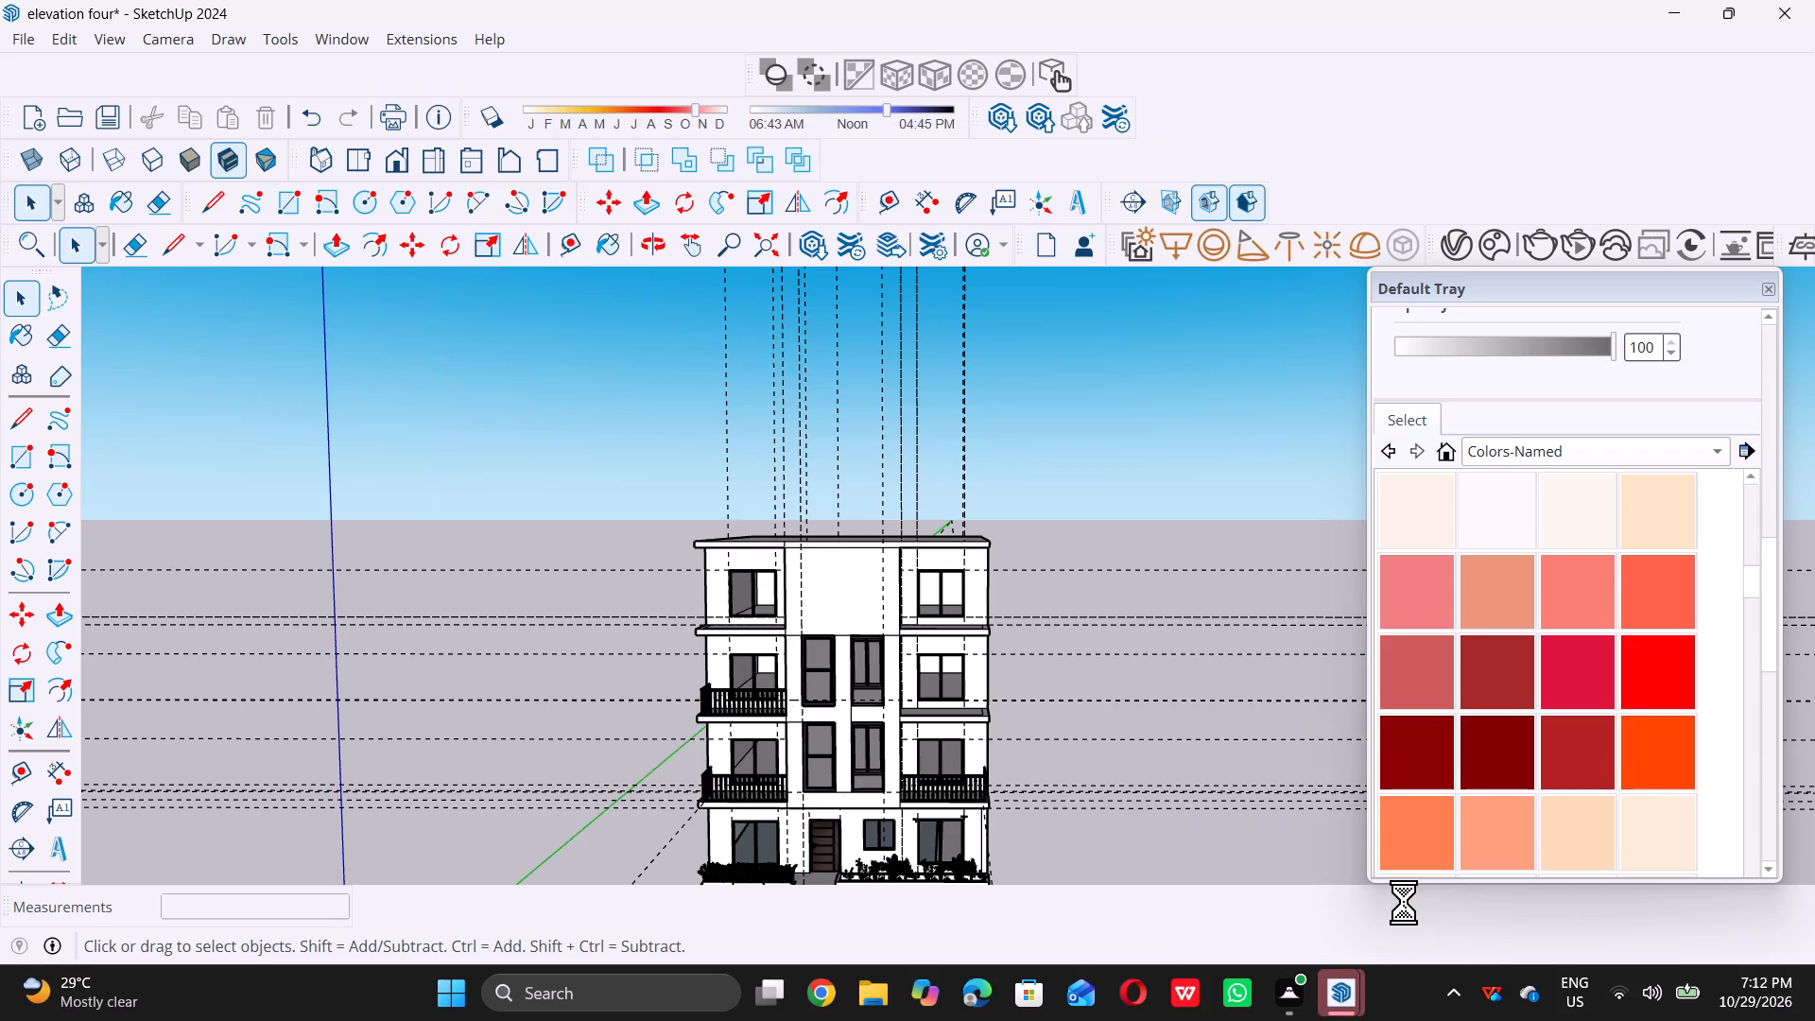
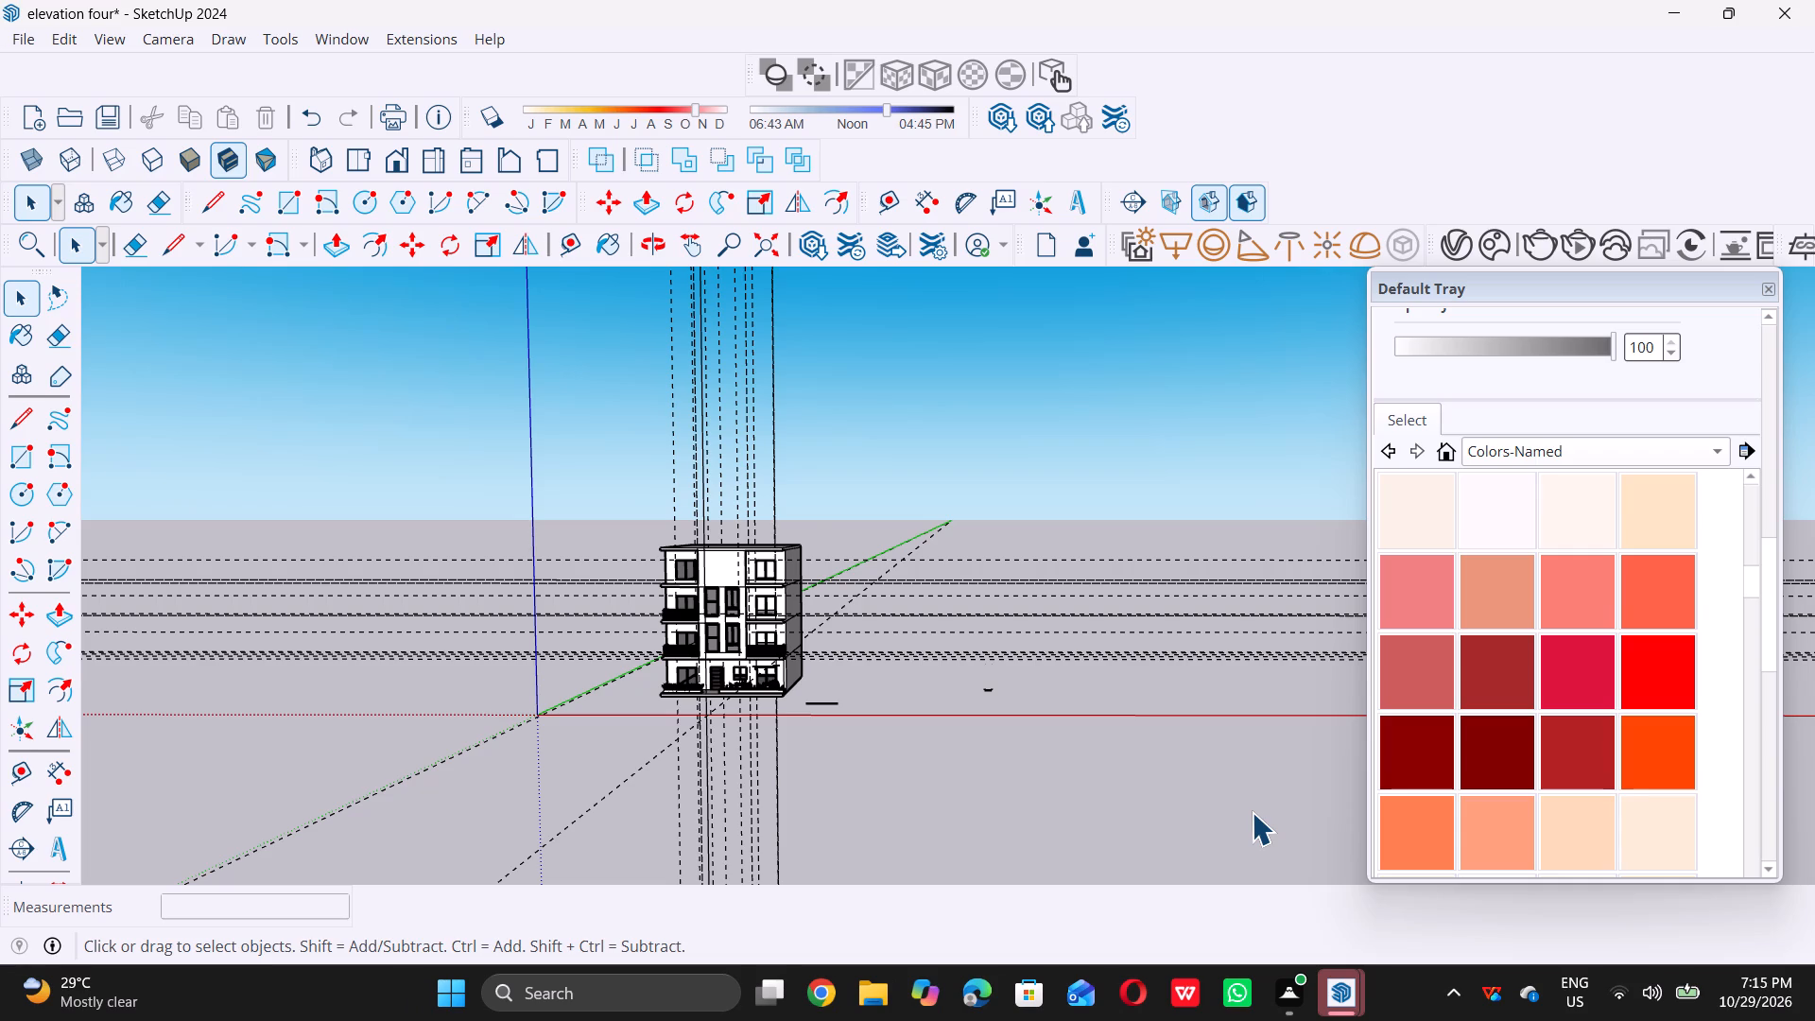
Place a horizontal guide 2' above the central front panel's bottom edge on the top storey.
scroll(1252, 812, "down", 5)
middle_click_drag(1223, 743, 1185, 786)
scroll(952, 684, "up", 6)
scroll(905, 604, "up", 9)
middle_click_drag(711, 718, 794, 638)
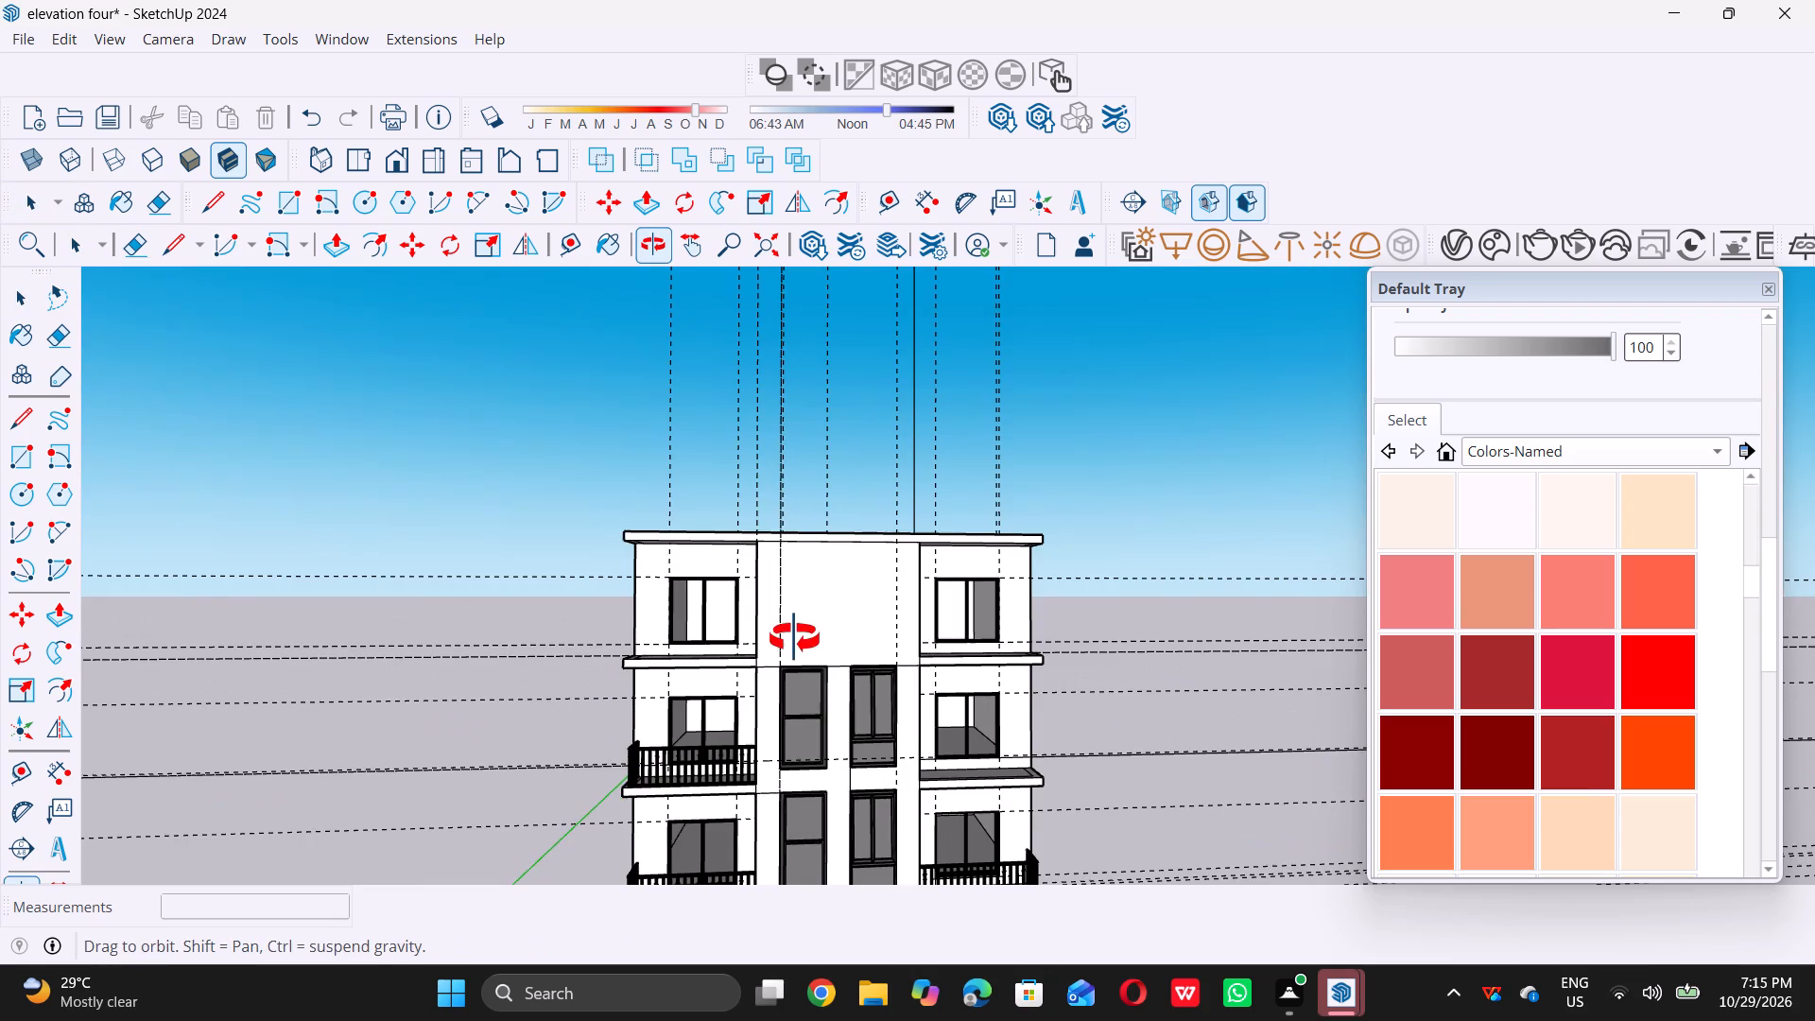
middle_click_drag(794, 638, 774, 632)
scroll(878, 667, "up", 6)
middle_click_drag(741, 680, 721, 667)
scroll(721, 667, "up", 5)
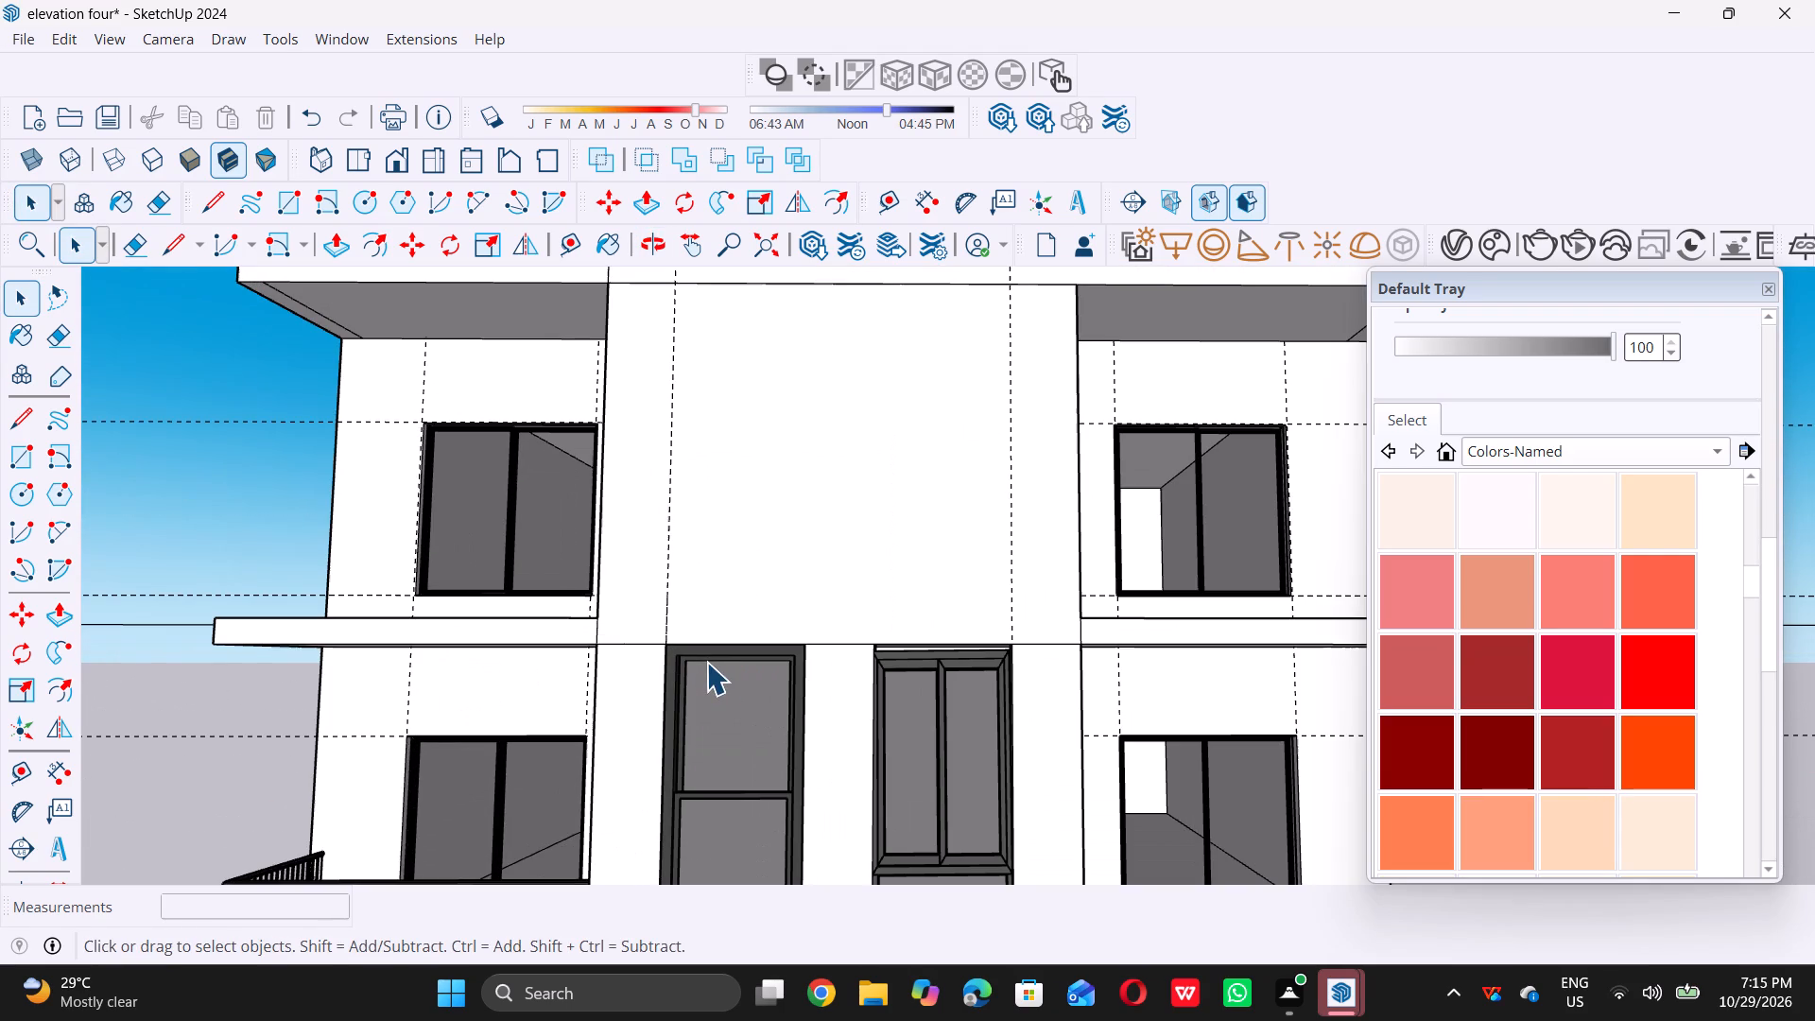
key("t")
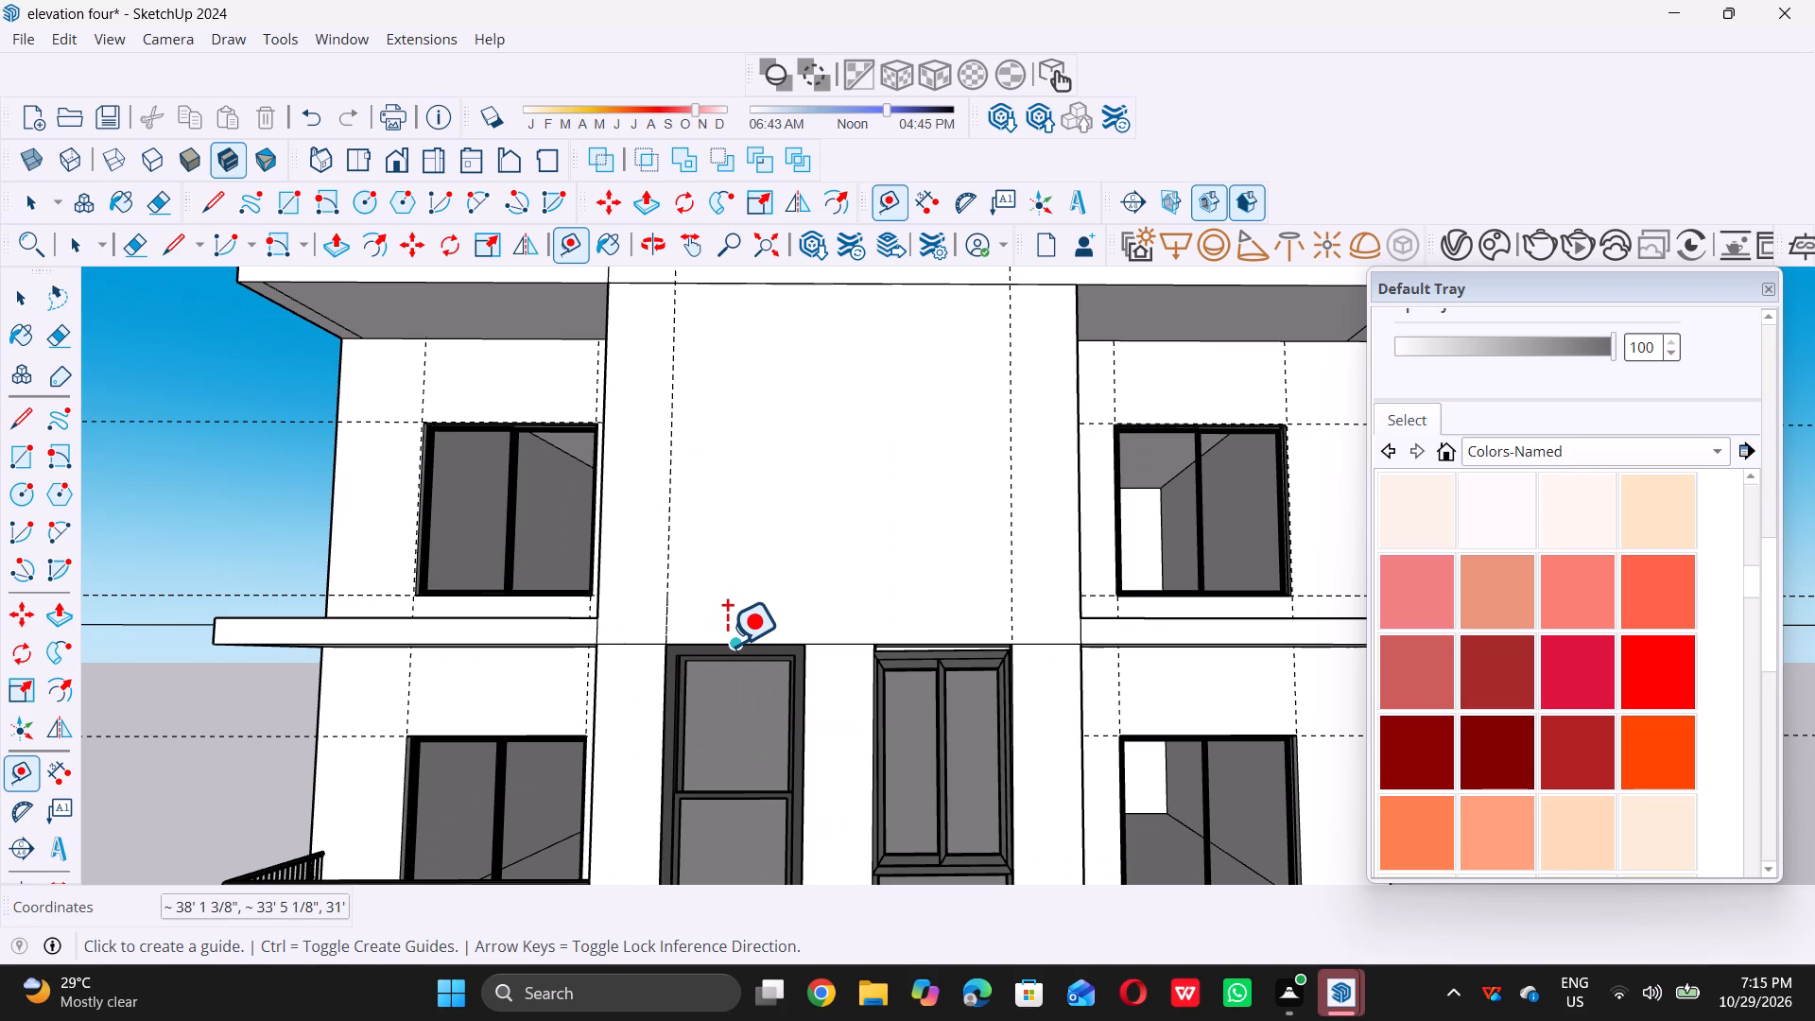
triple_click(727, 644)
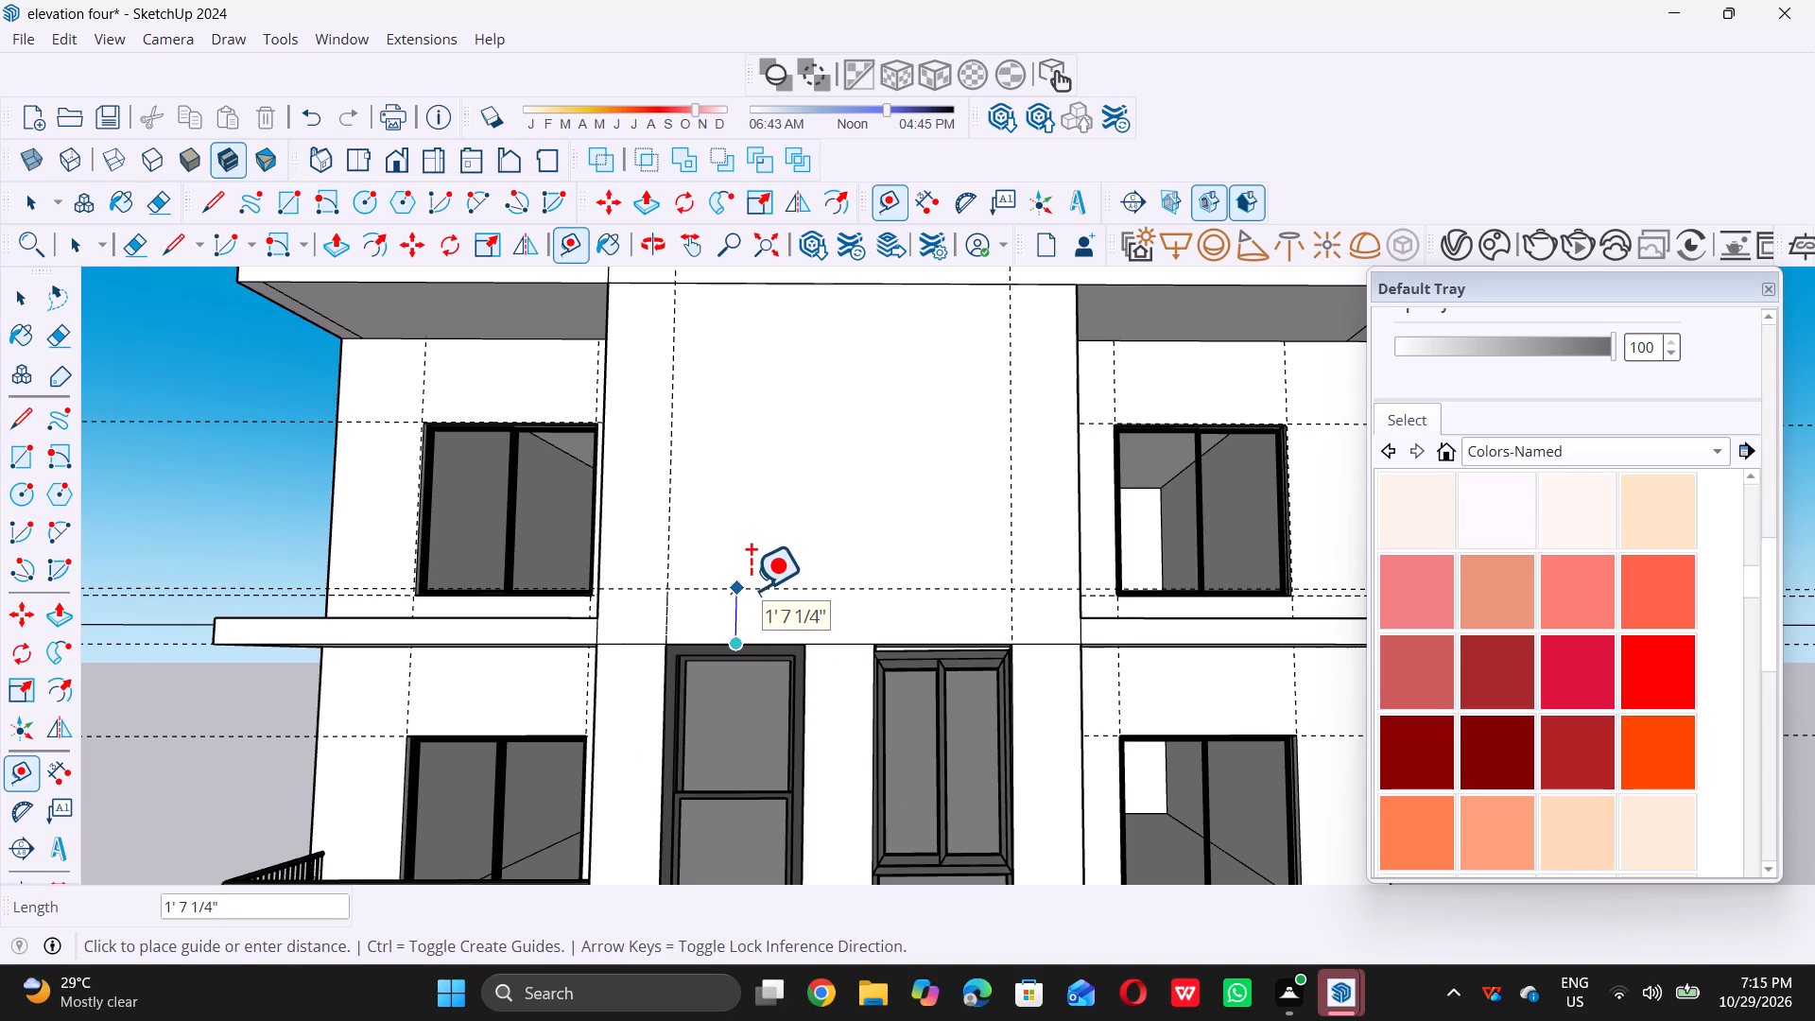
key("2")
key("apostrophe")
key("Return")
key("space")
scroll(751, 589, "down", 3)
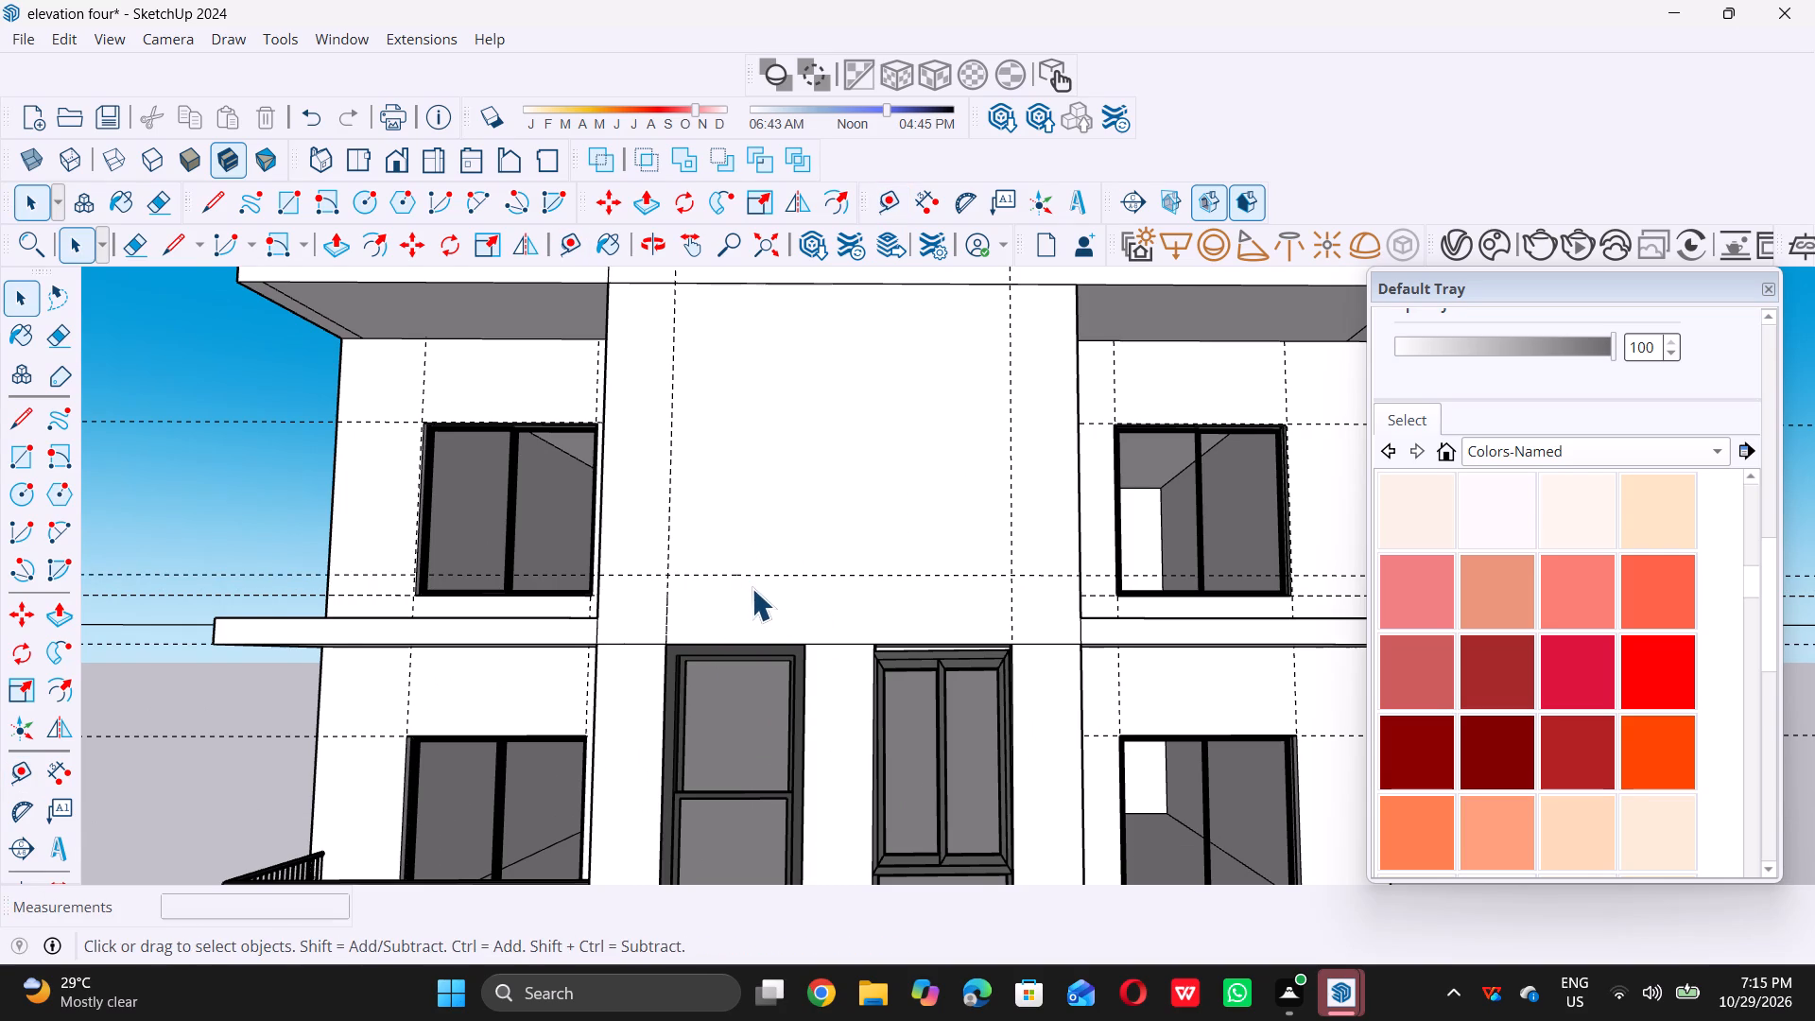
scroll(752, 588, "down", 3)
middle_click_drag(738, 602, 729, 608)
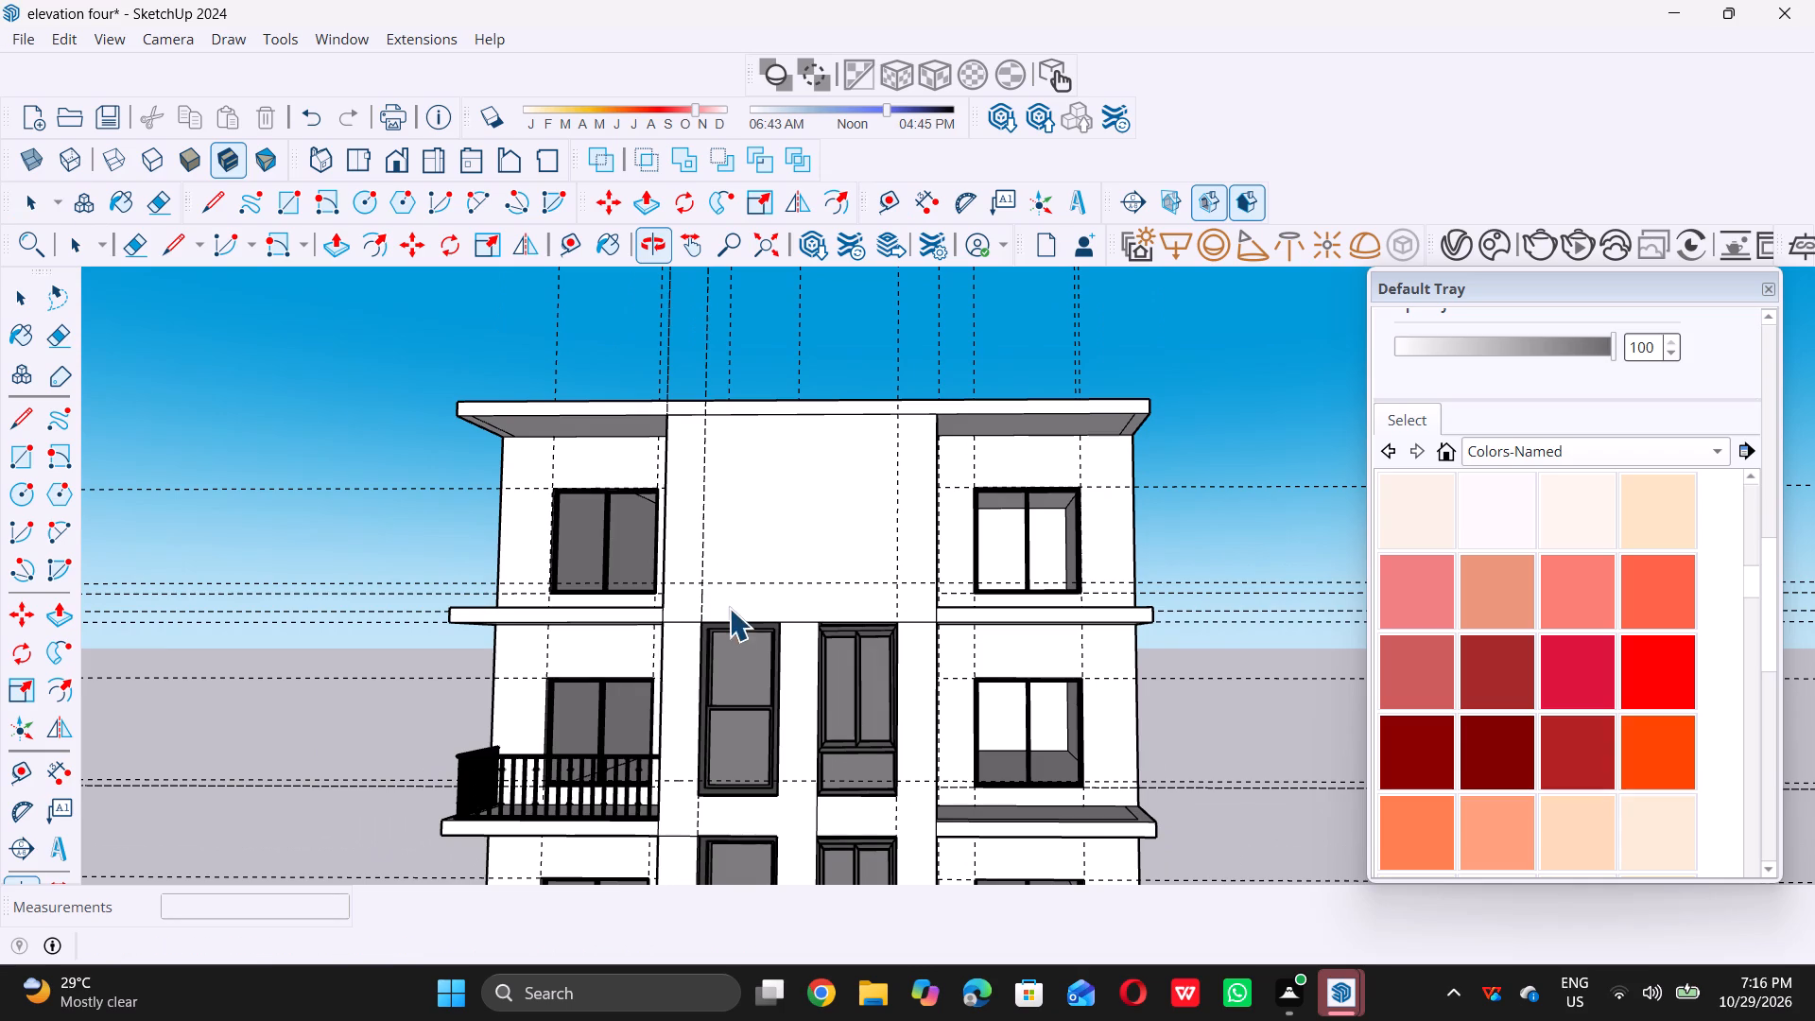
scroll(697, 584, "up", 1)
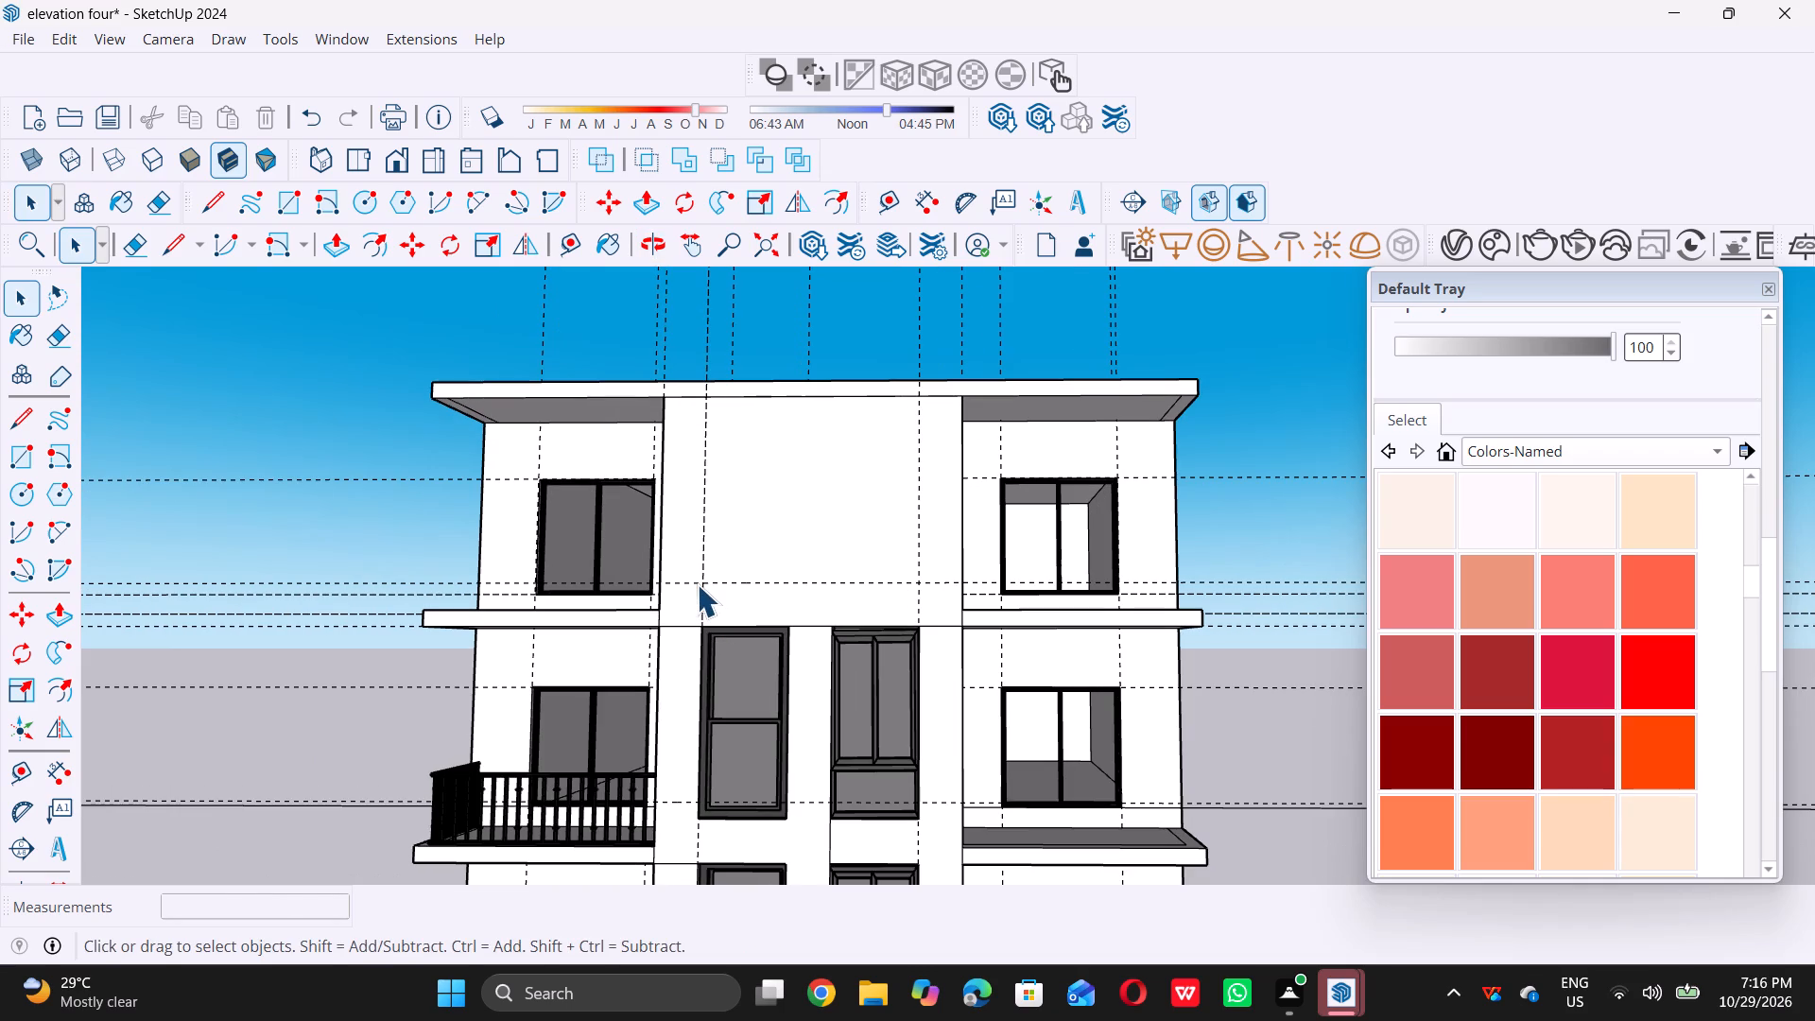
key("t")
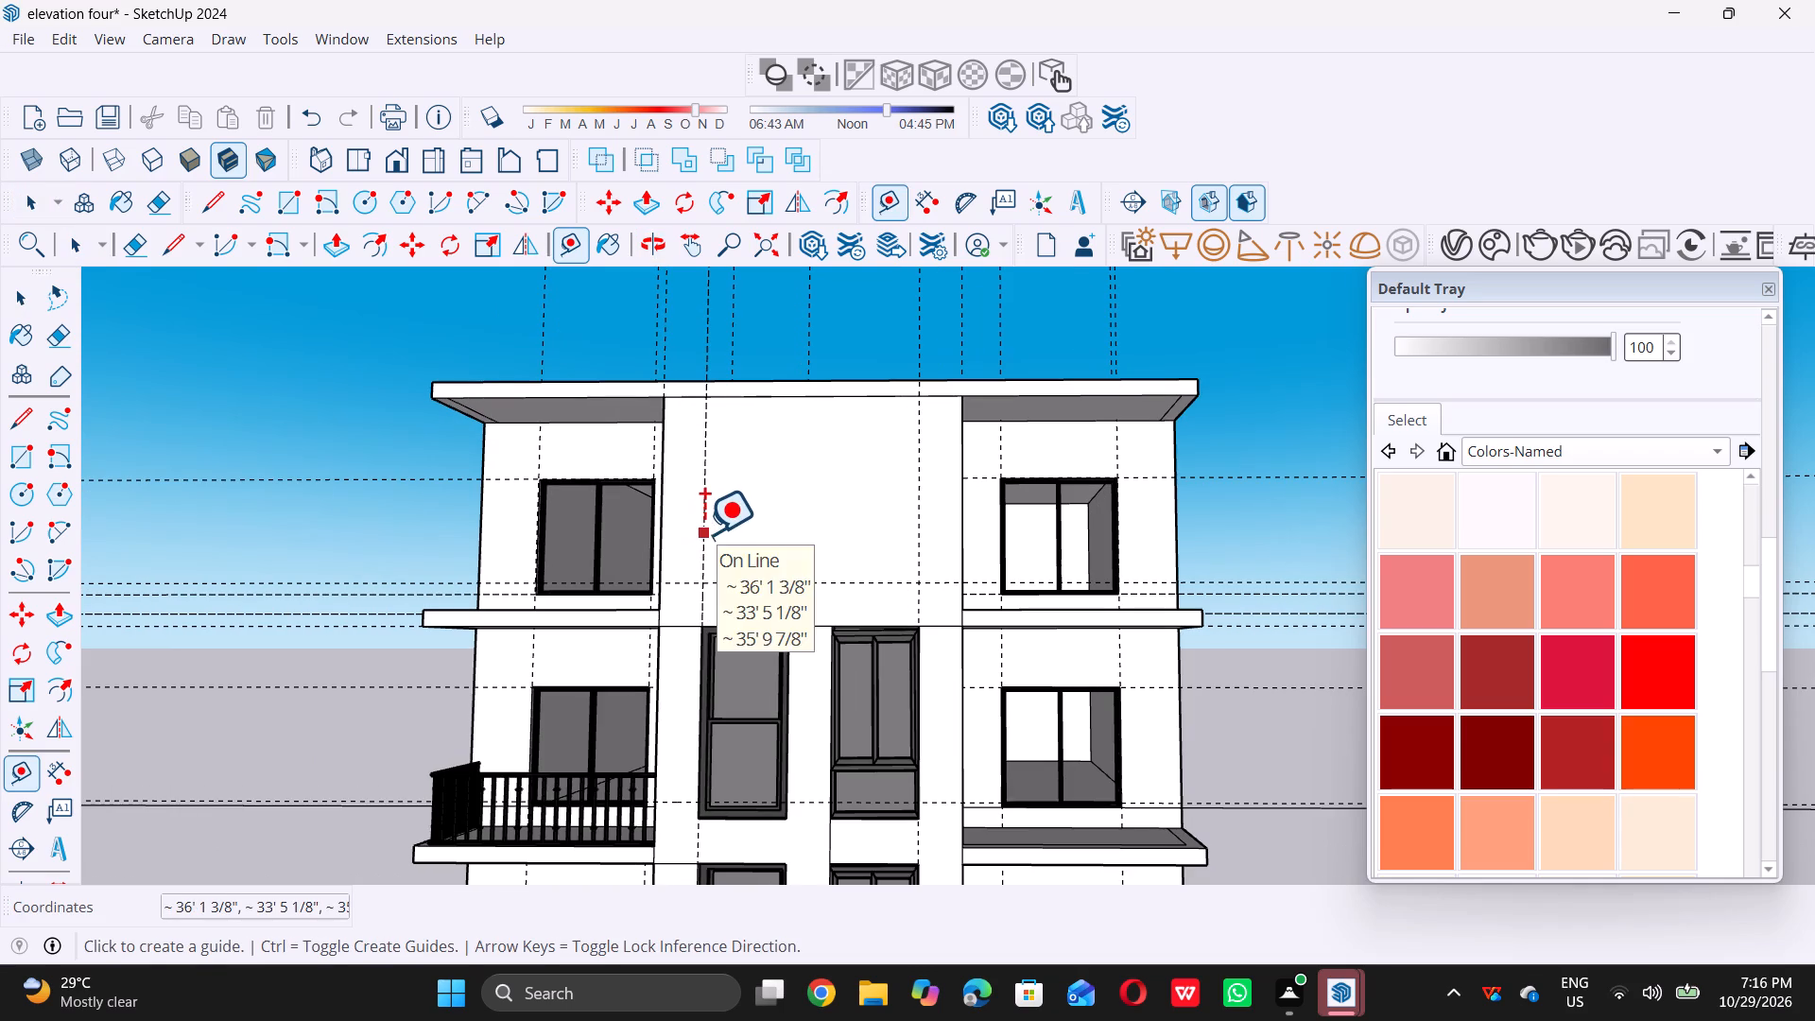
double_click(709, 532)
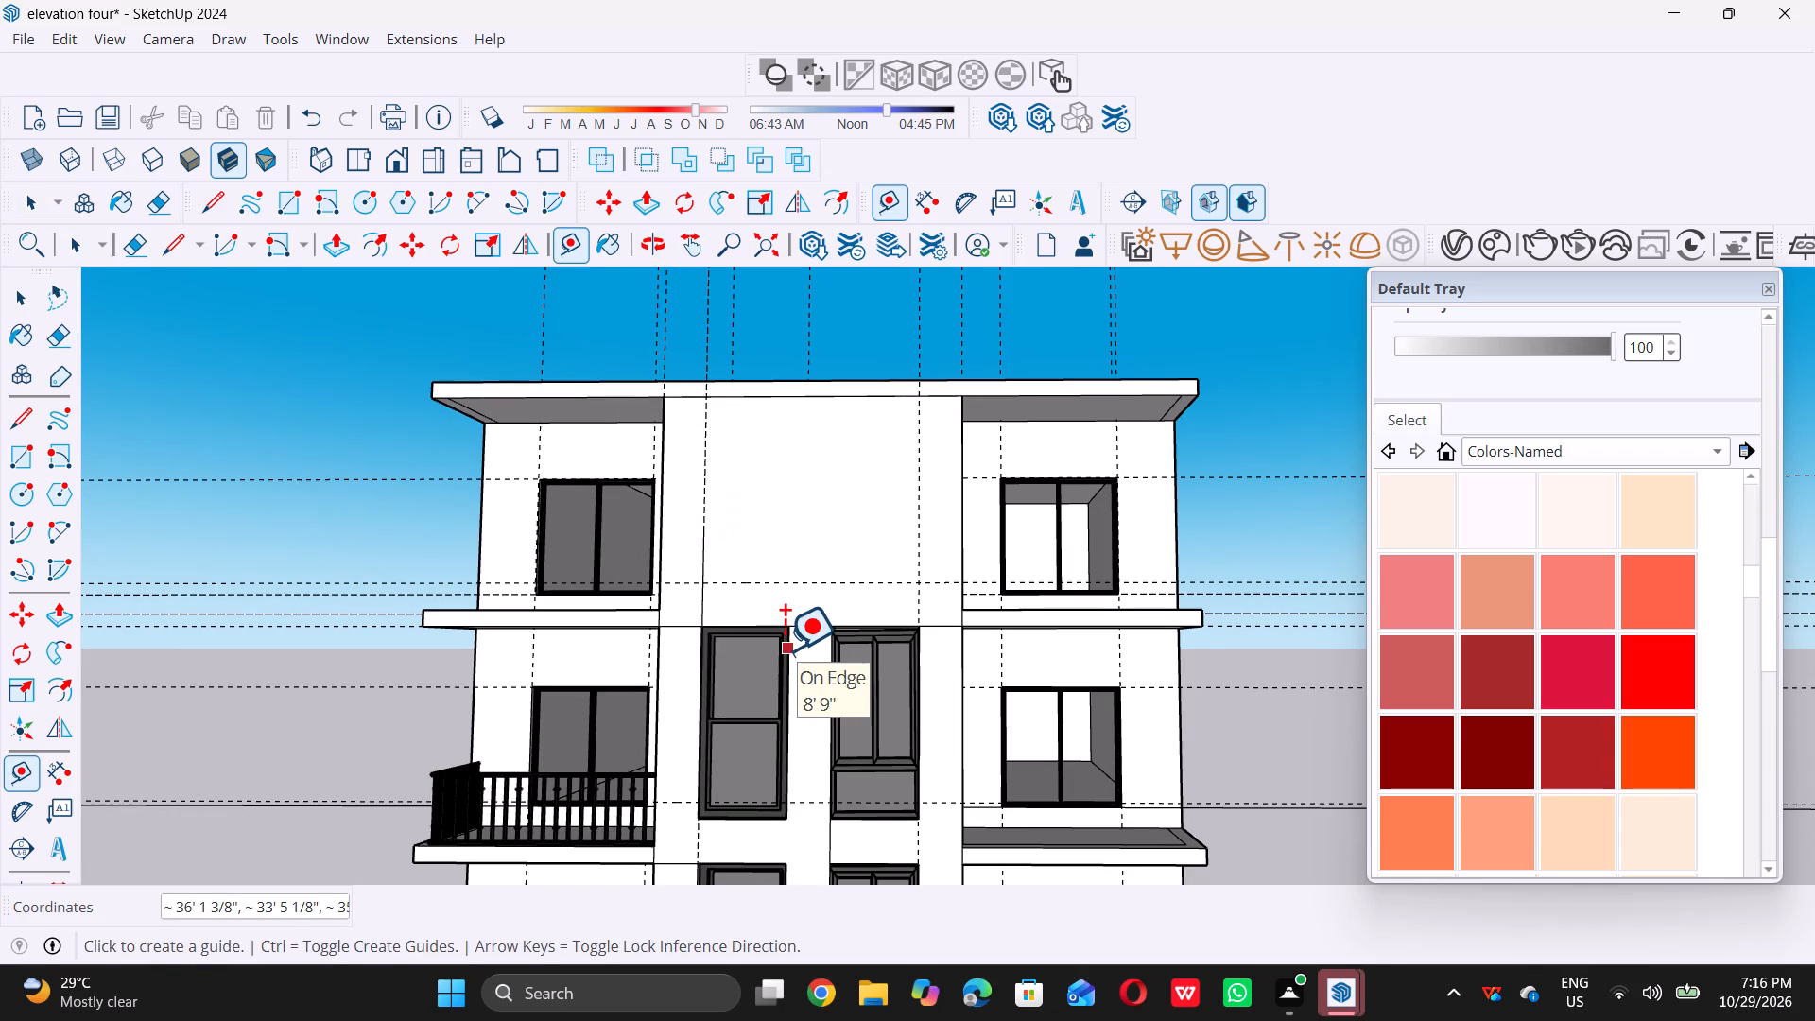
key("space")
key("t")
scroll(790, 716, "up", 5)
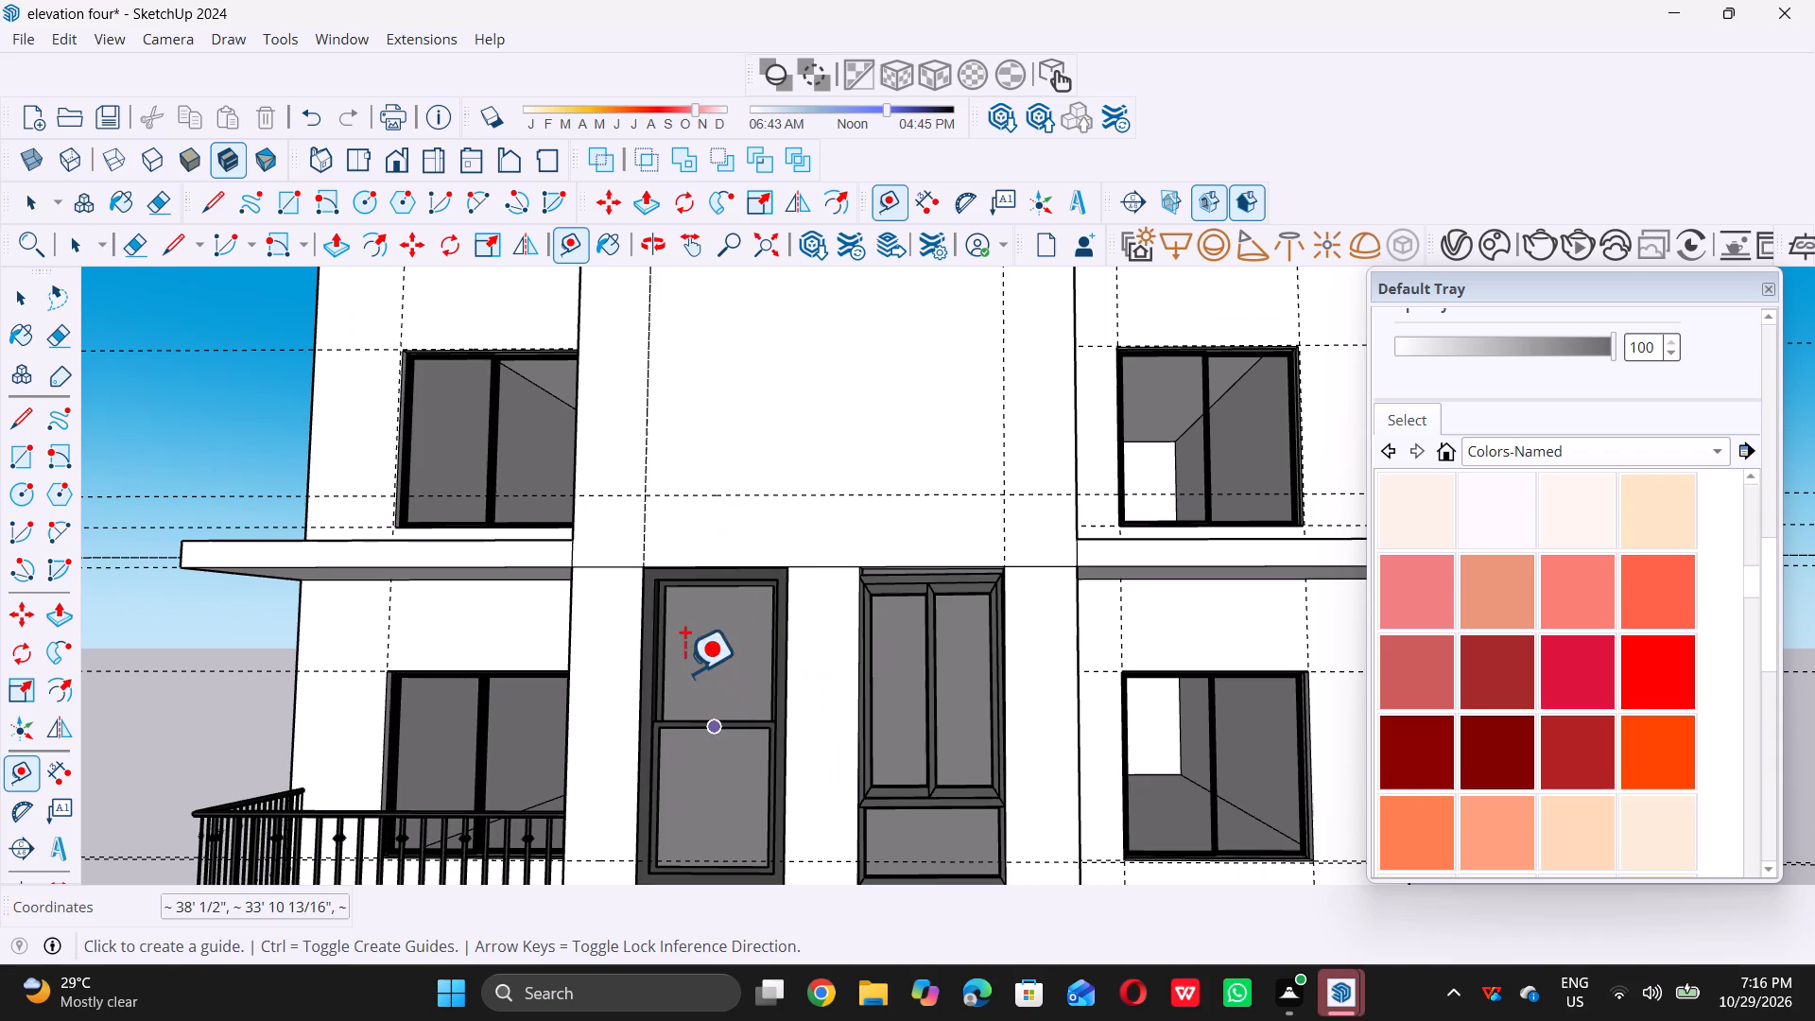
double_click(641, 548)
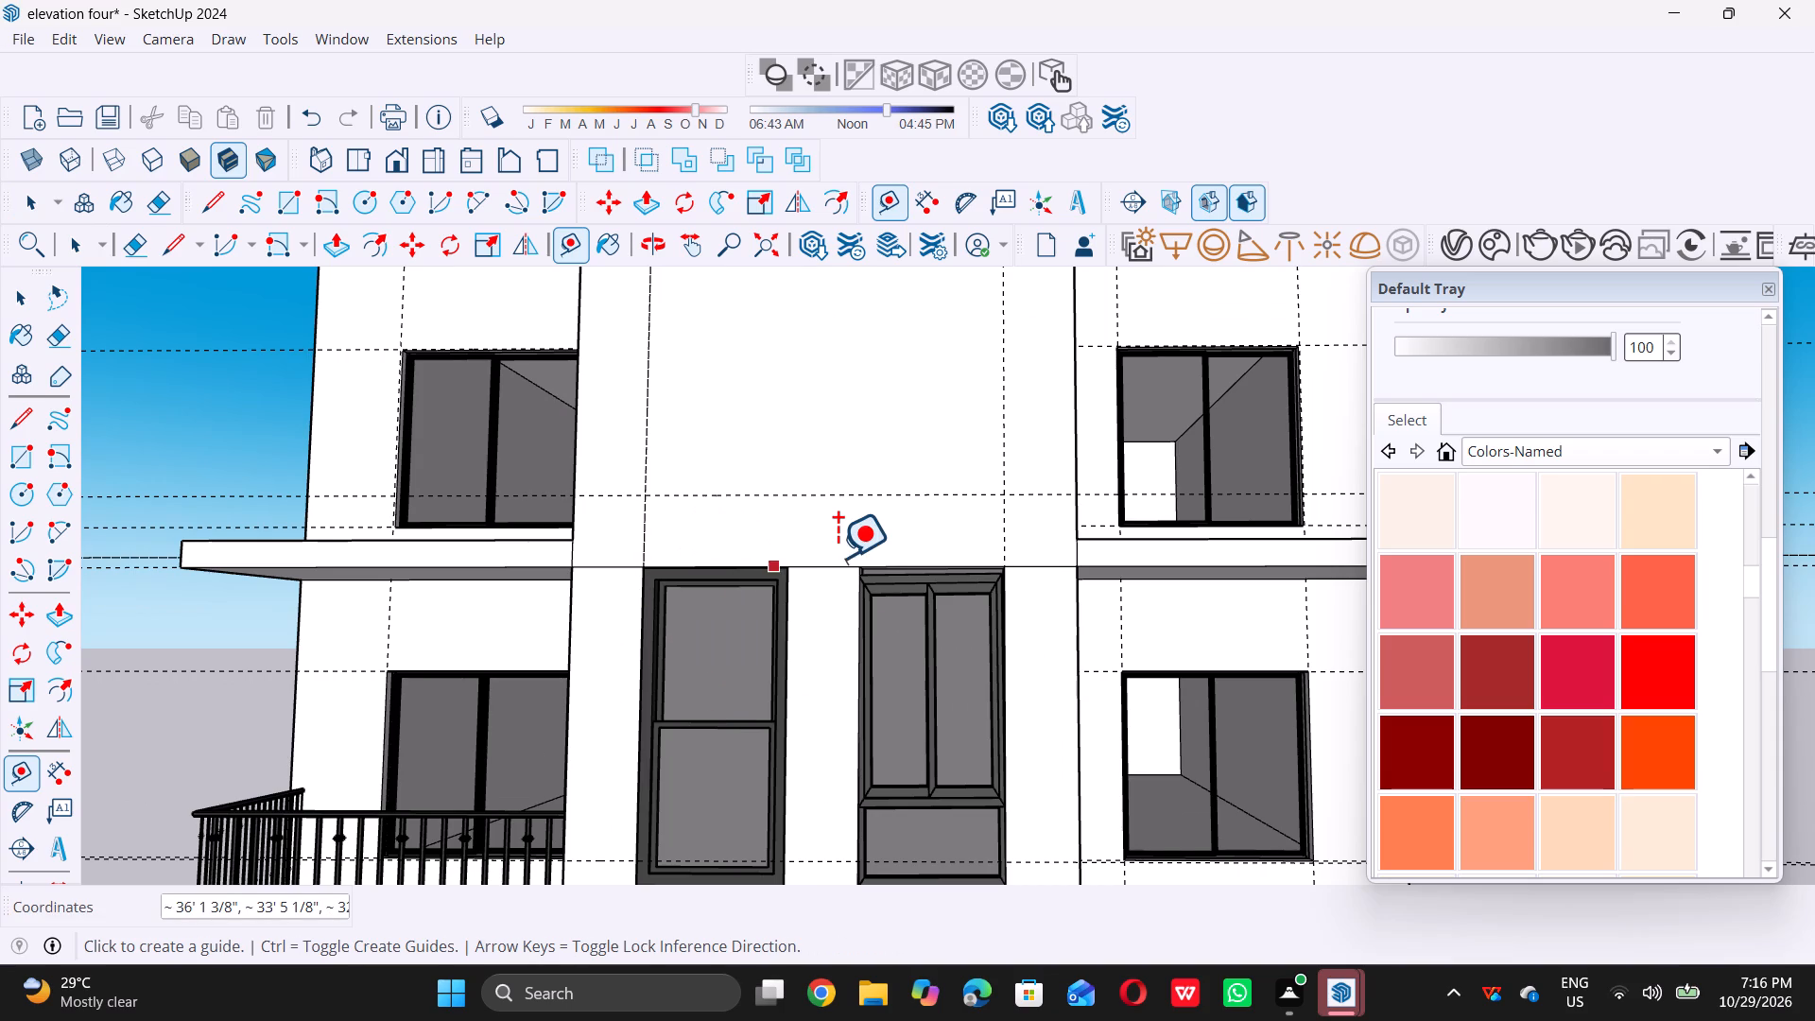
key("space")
Add two vertical guides on the central panel at the inner edges of the windows below, offset 4' and another 2'.
type("t")
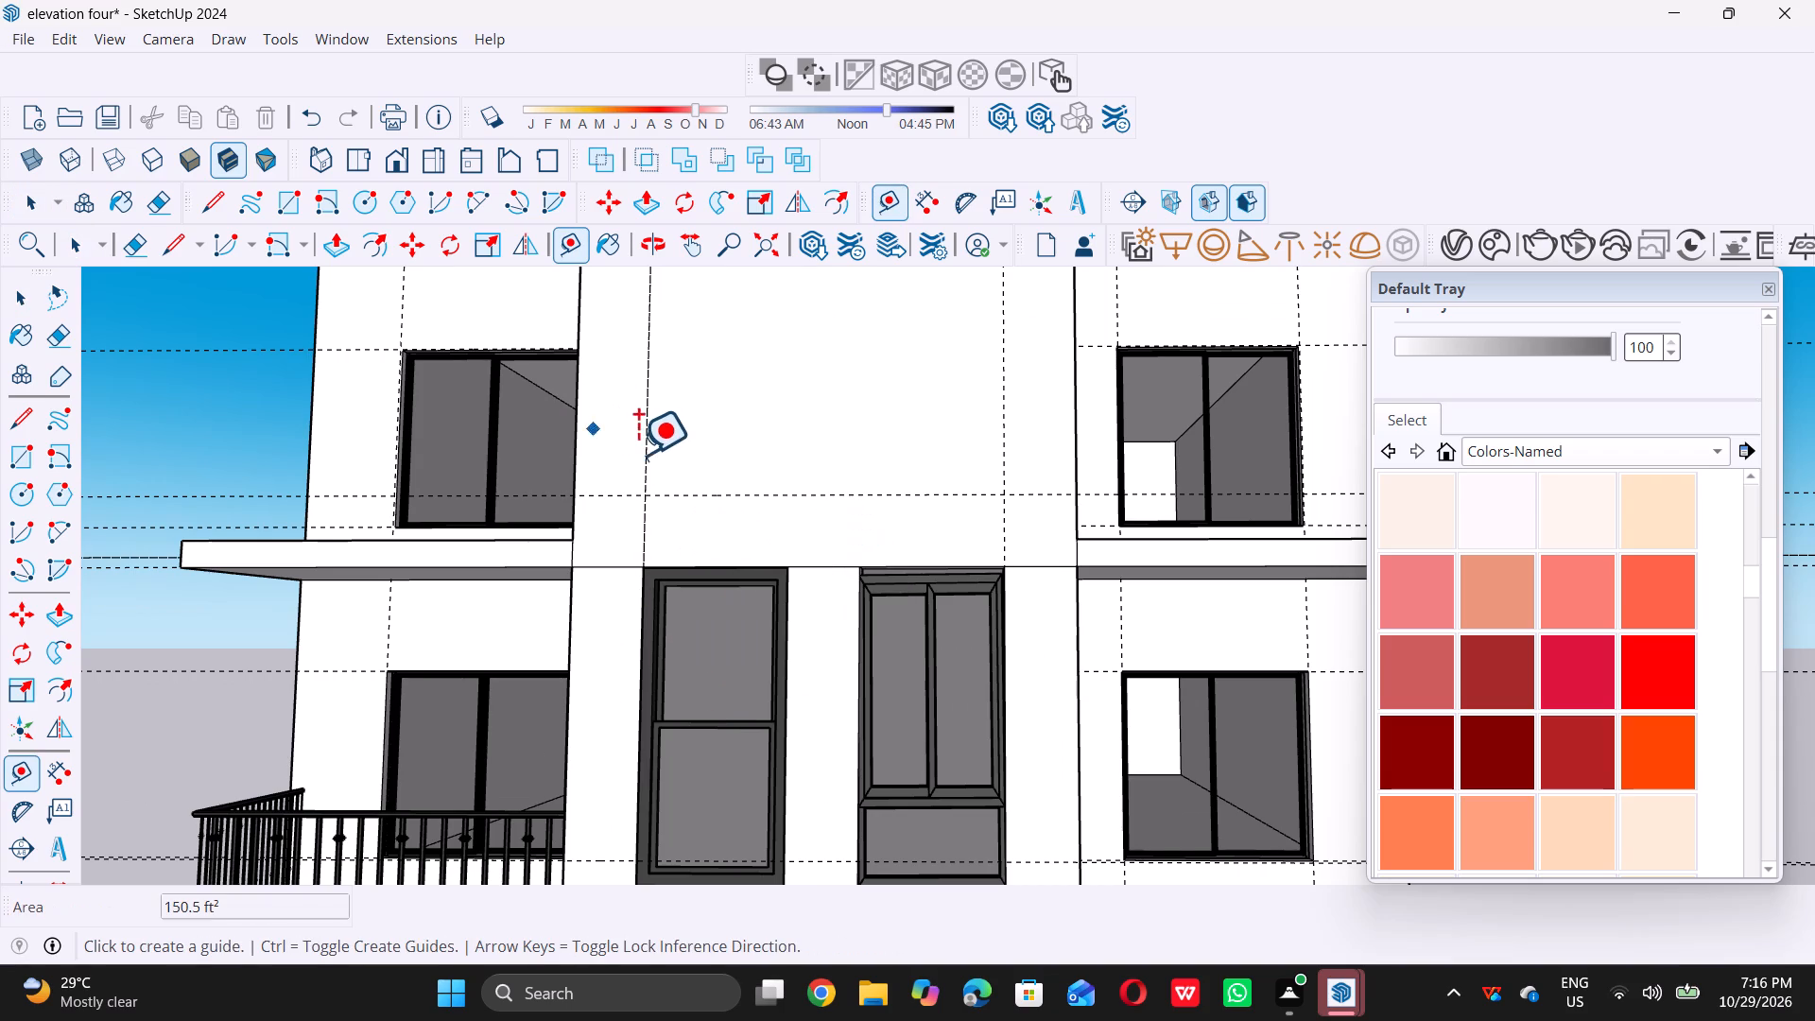
triple_click(644, 476)
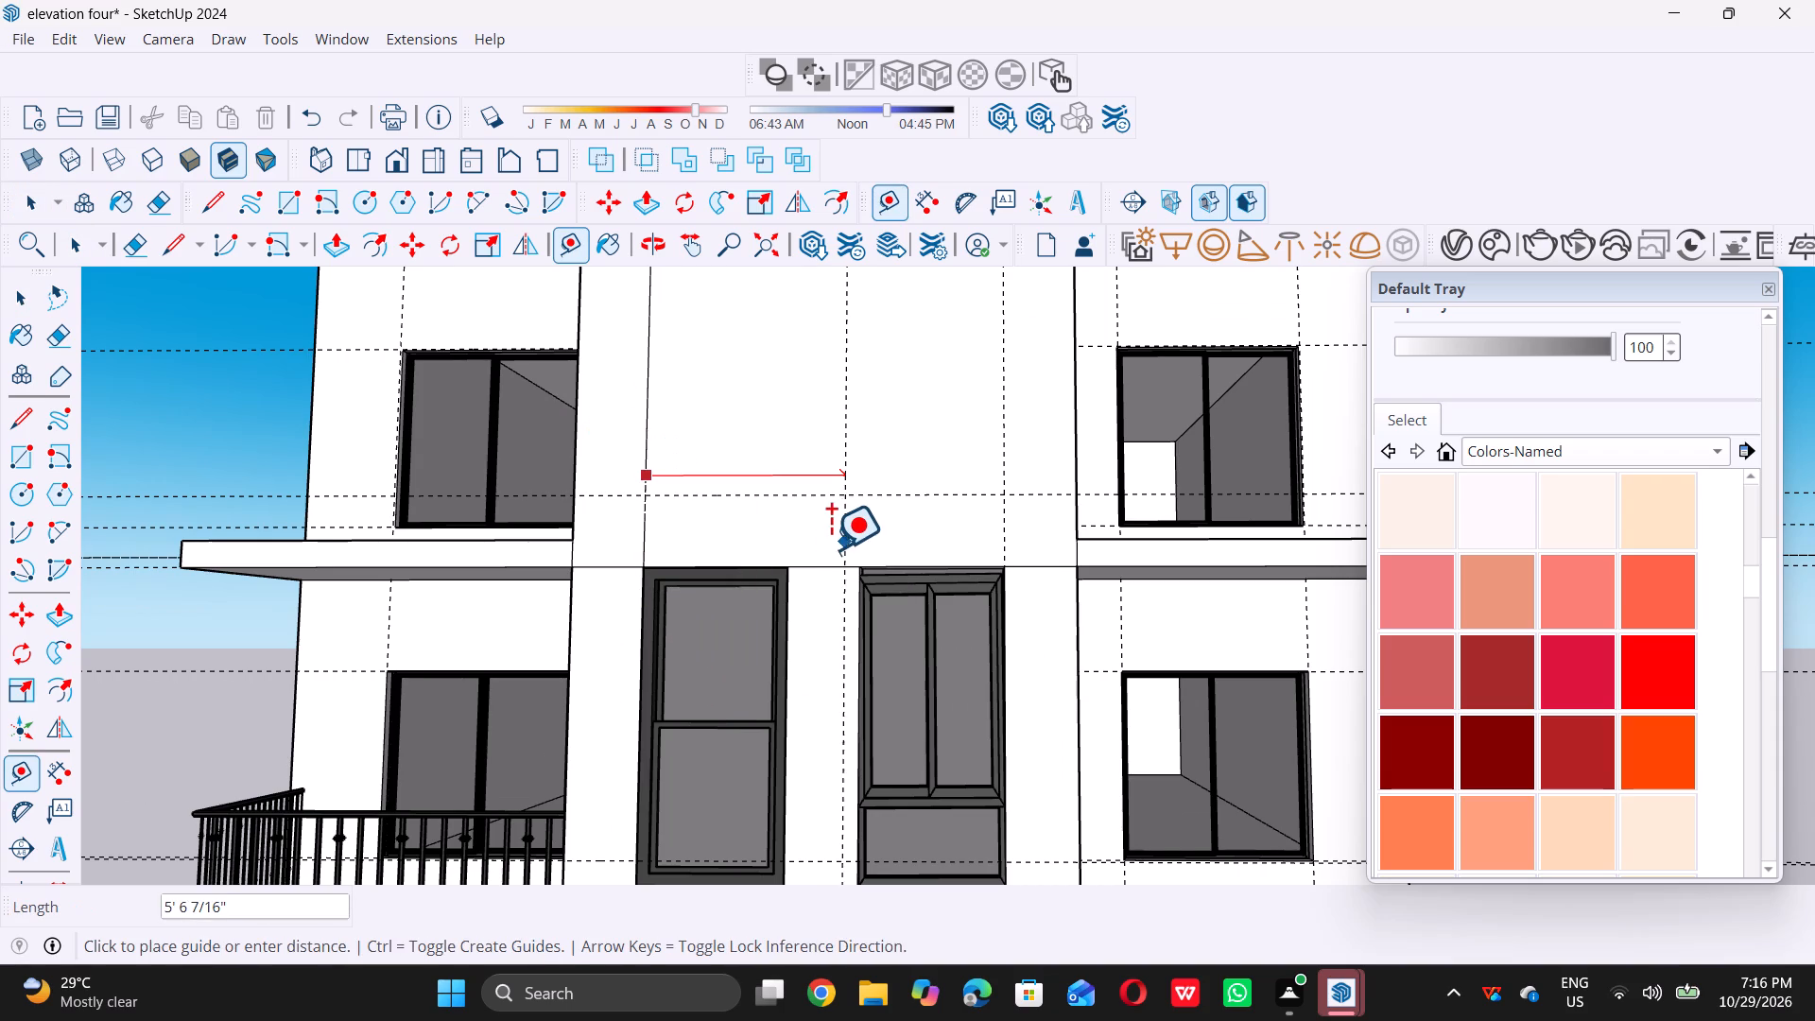
double_click(789, 567)
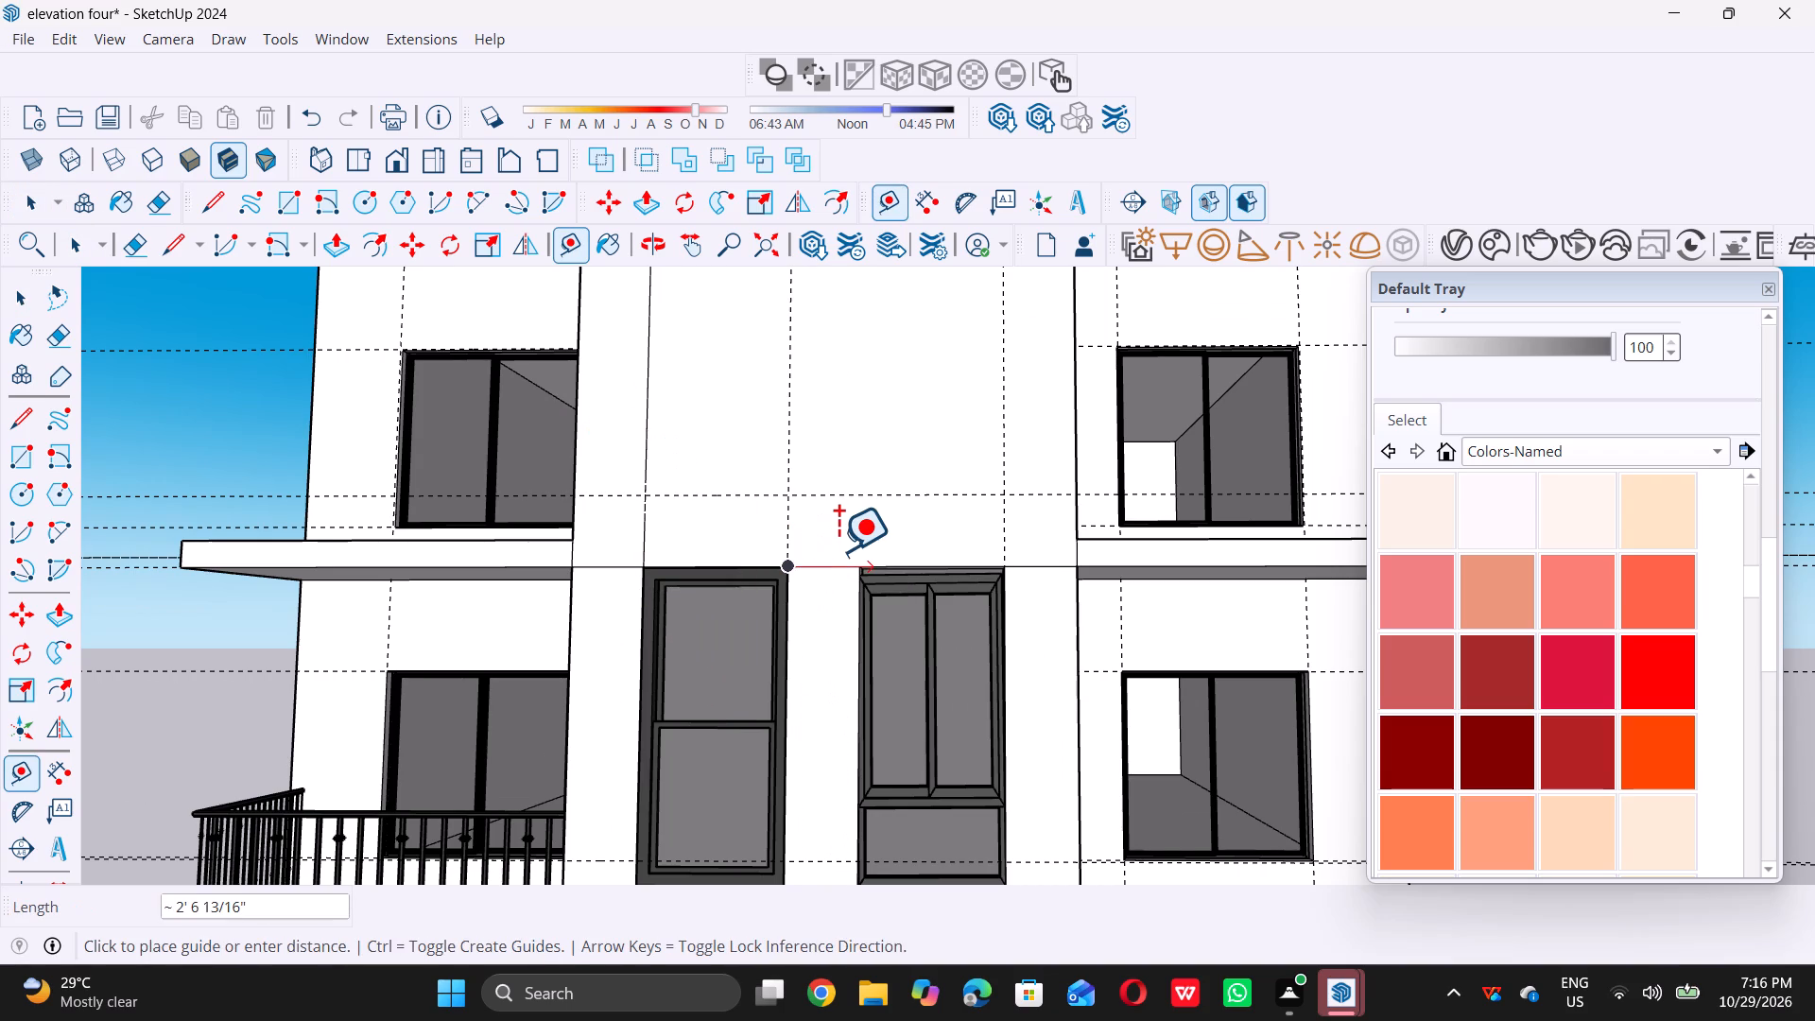
key("space")
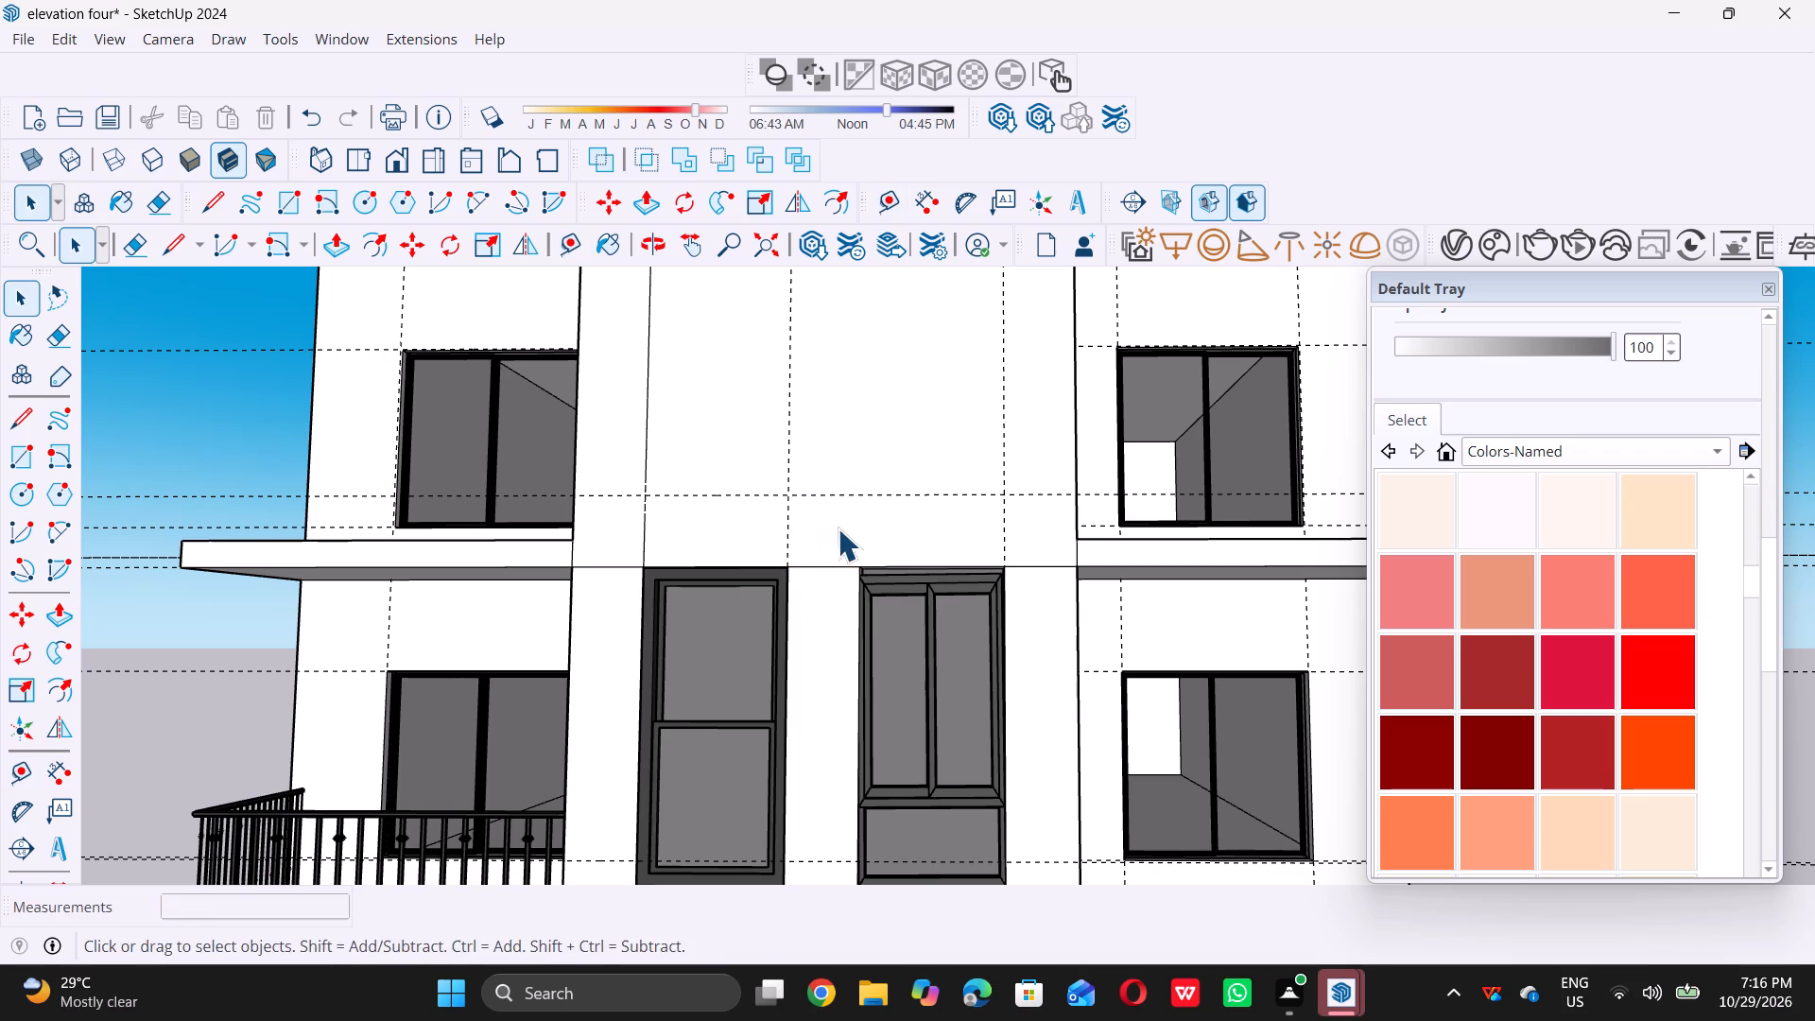
key("t")
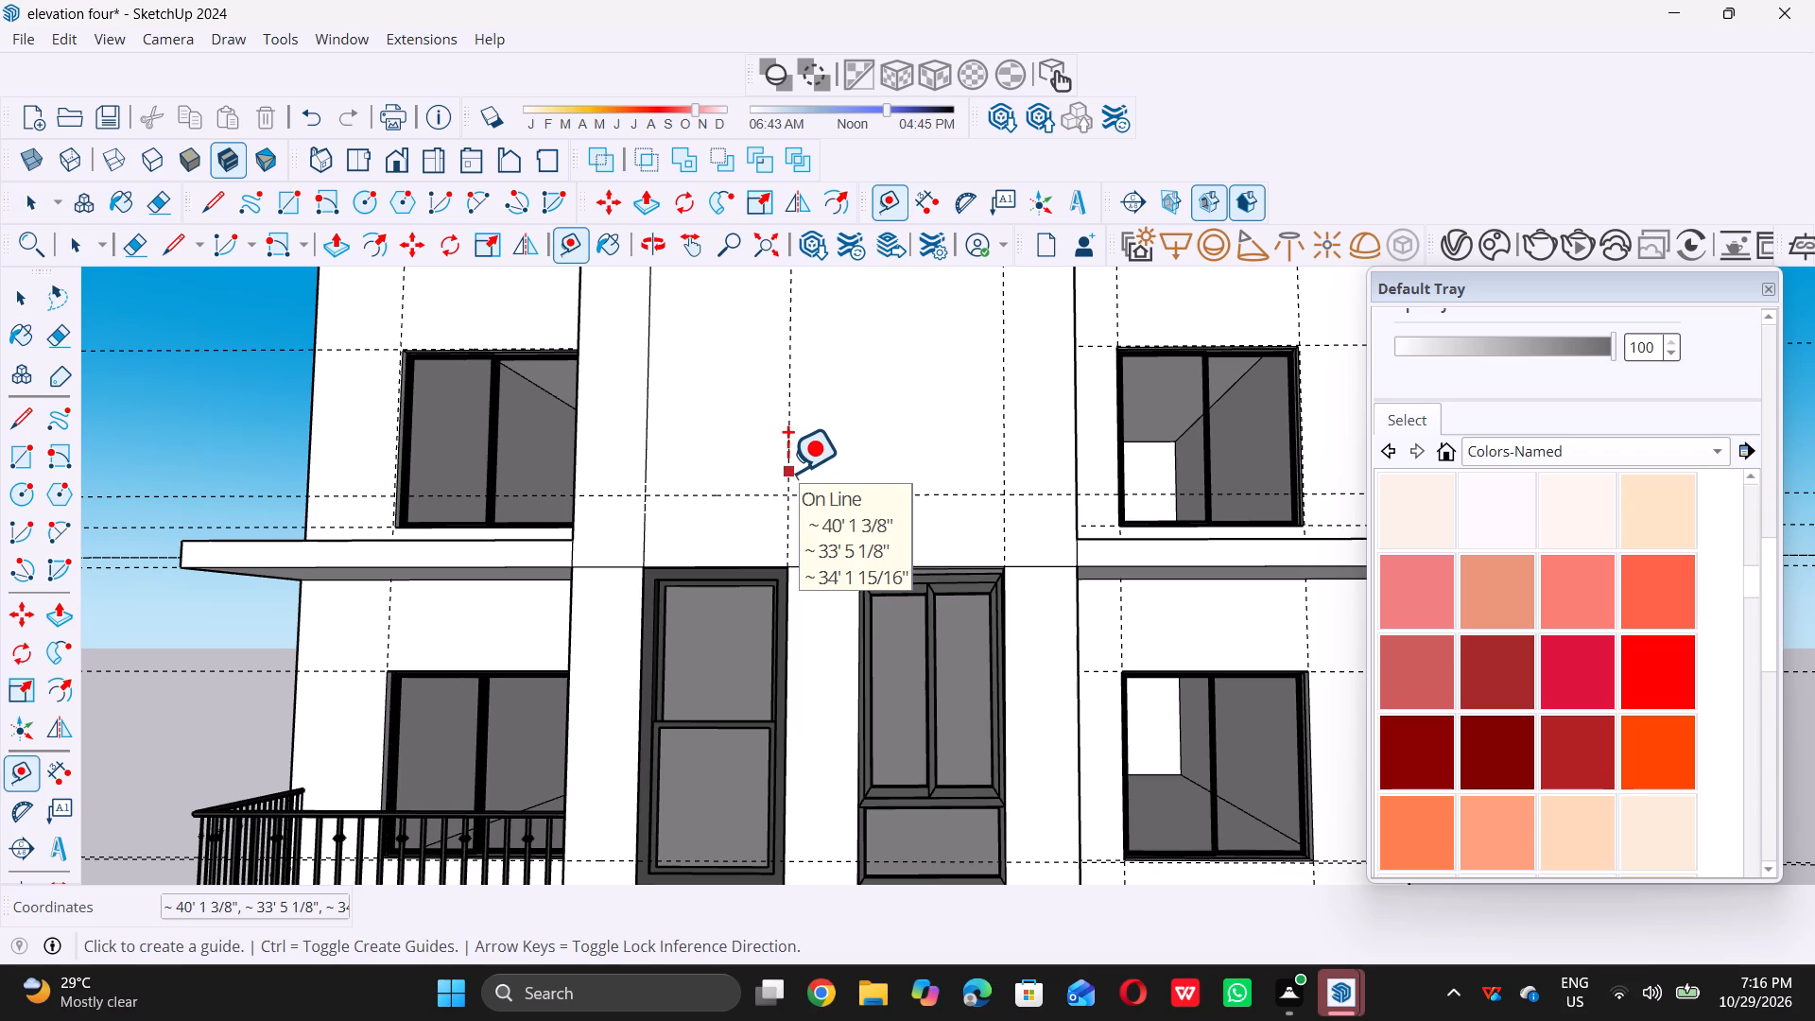
triple_click(787, 472)
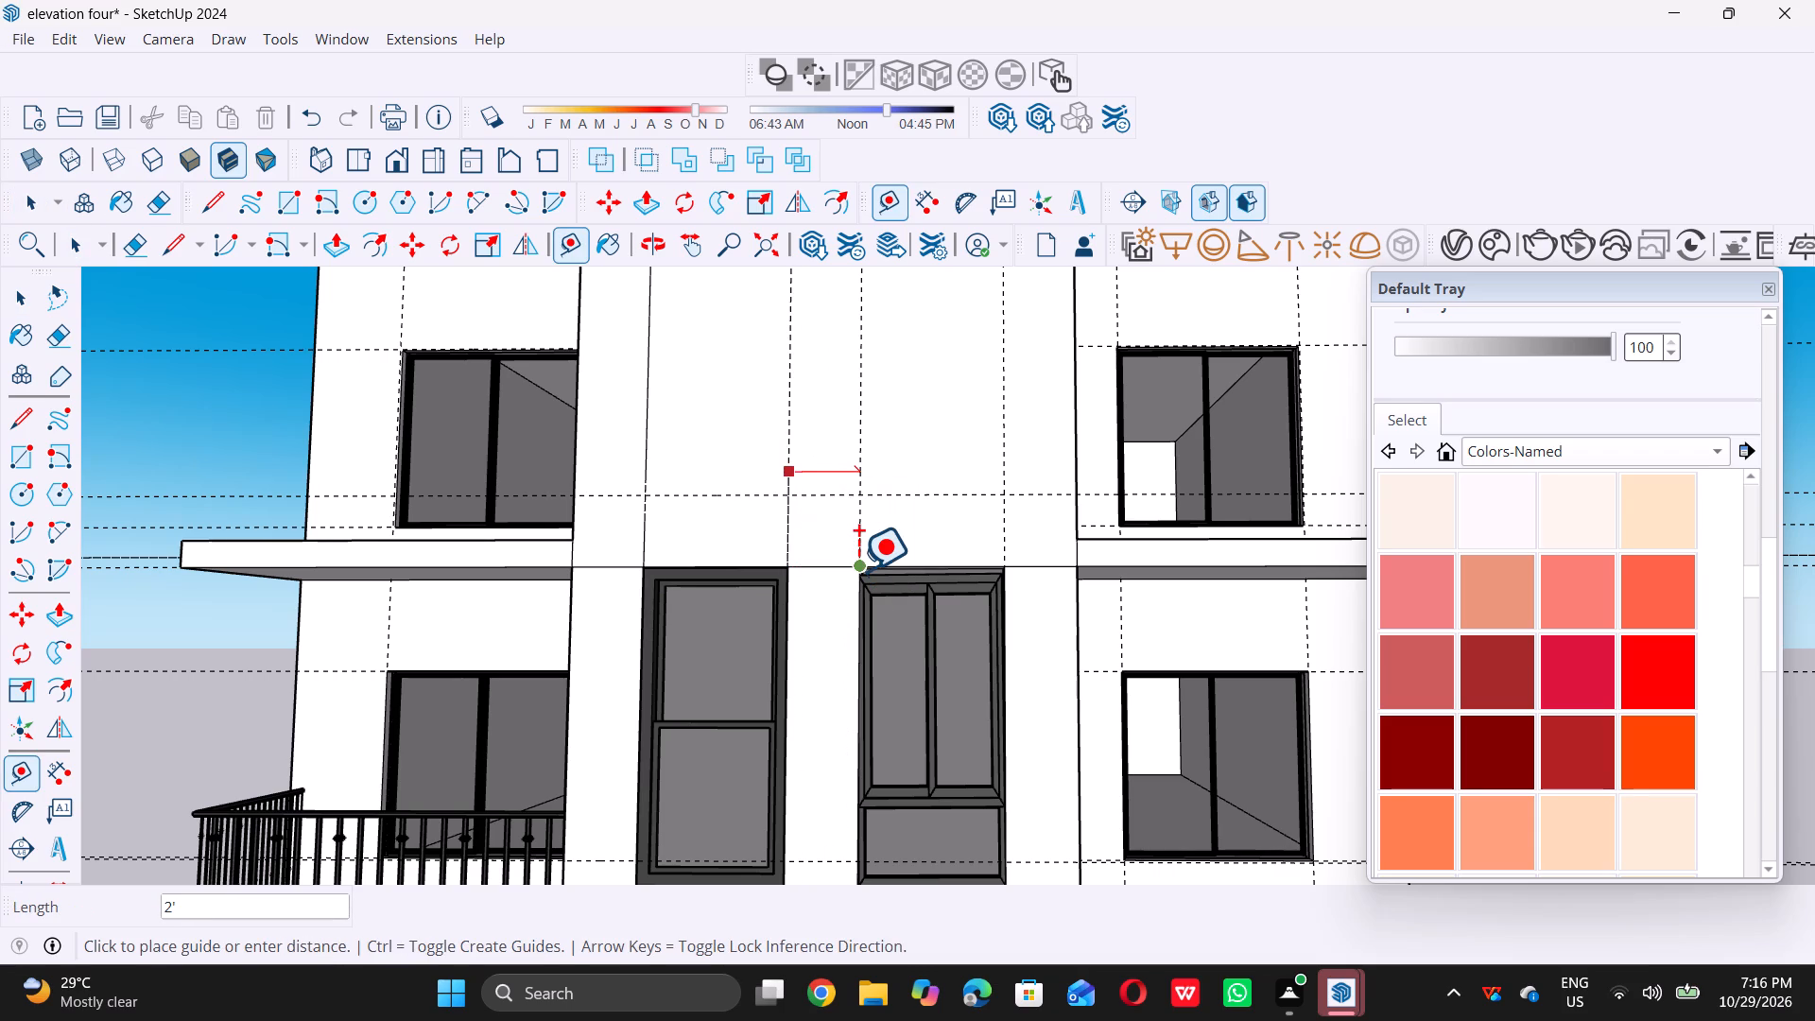
double_click(858, 570)
key("space")
key("t")
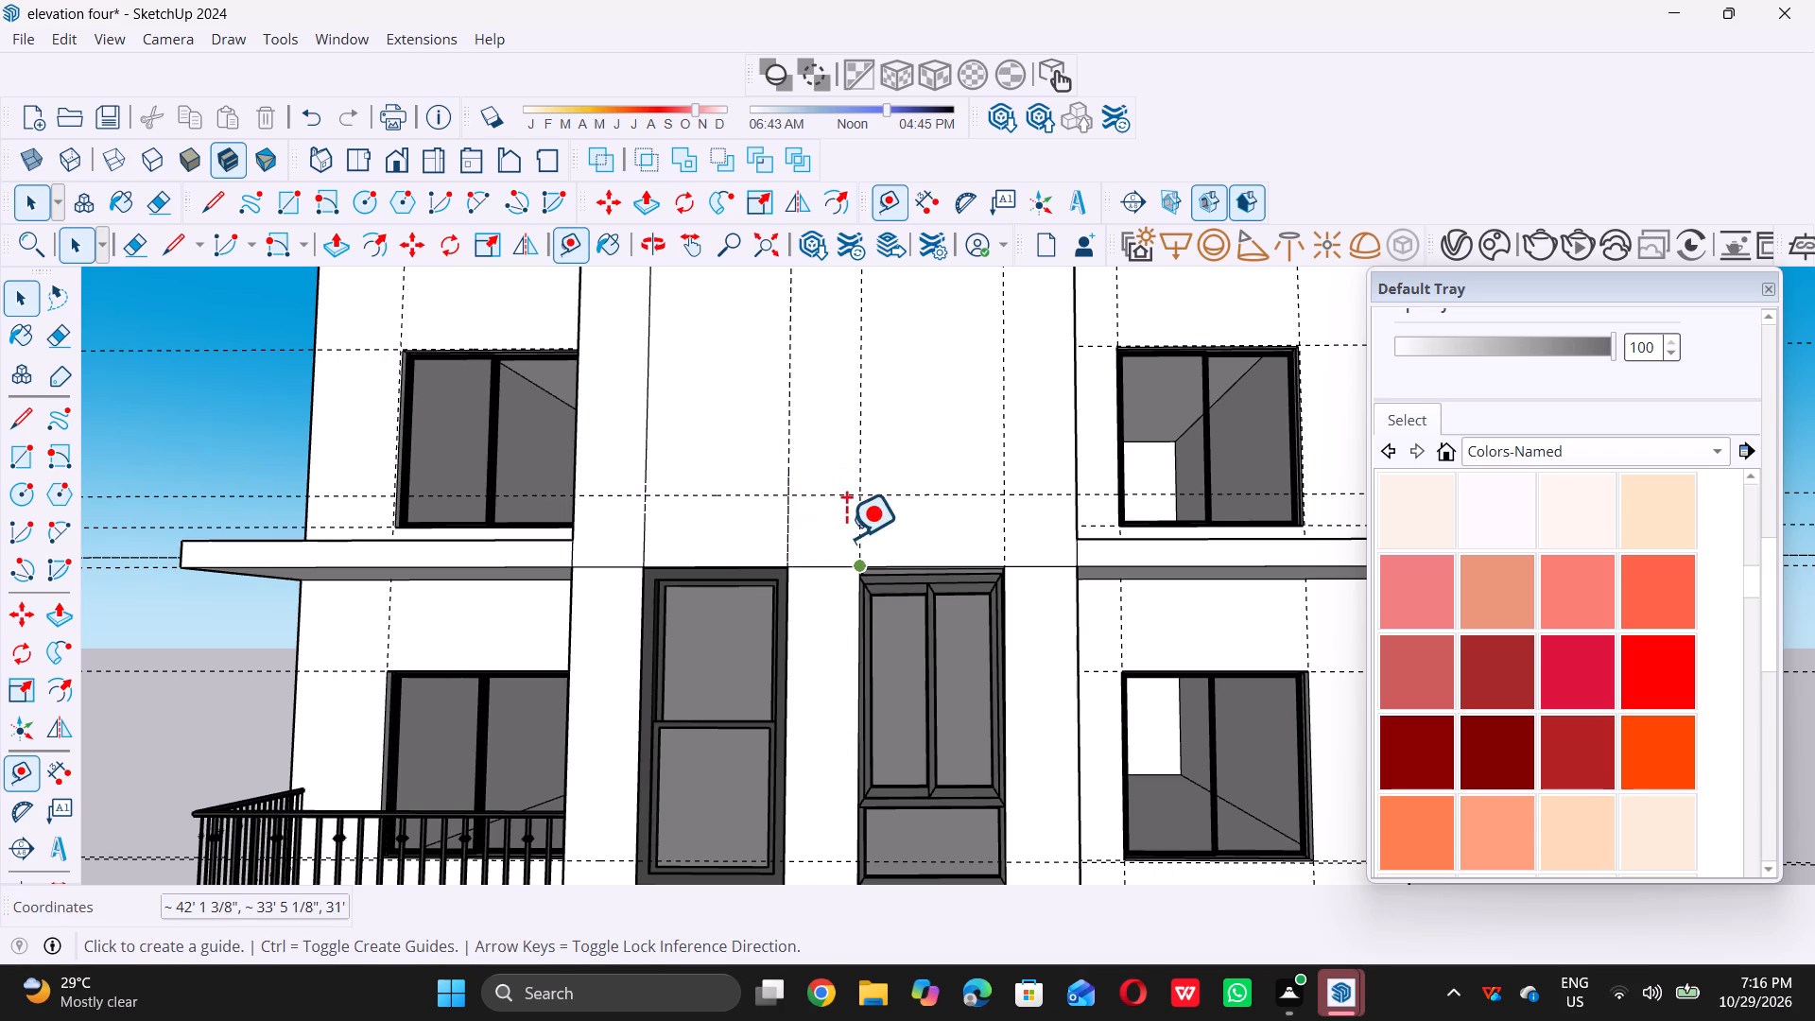
key("space")
Draw a 4' by 8' 9" window rectangle above the left central window, from the roof slab's underside to the horizontal guide.
scroll(899, 581, "down", 6)
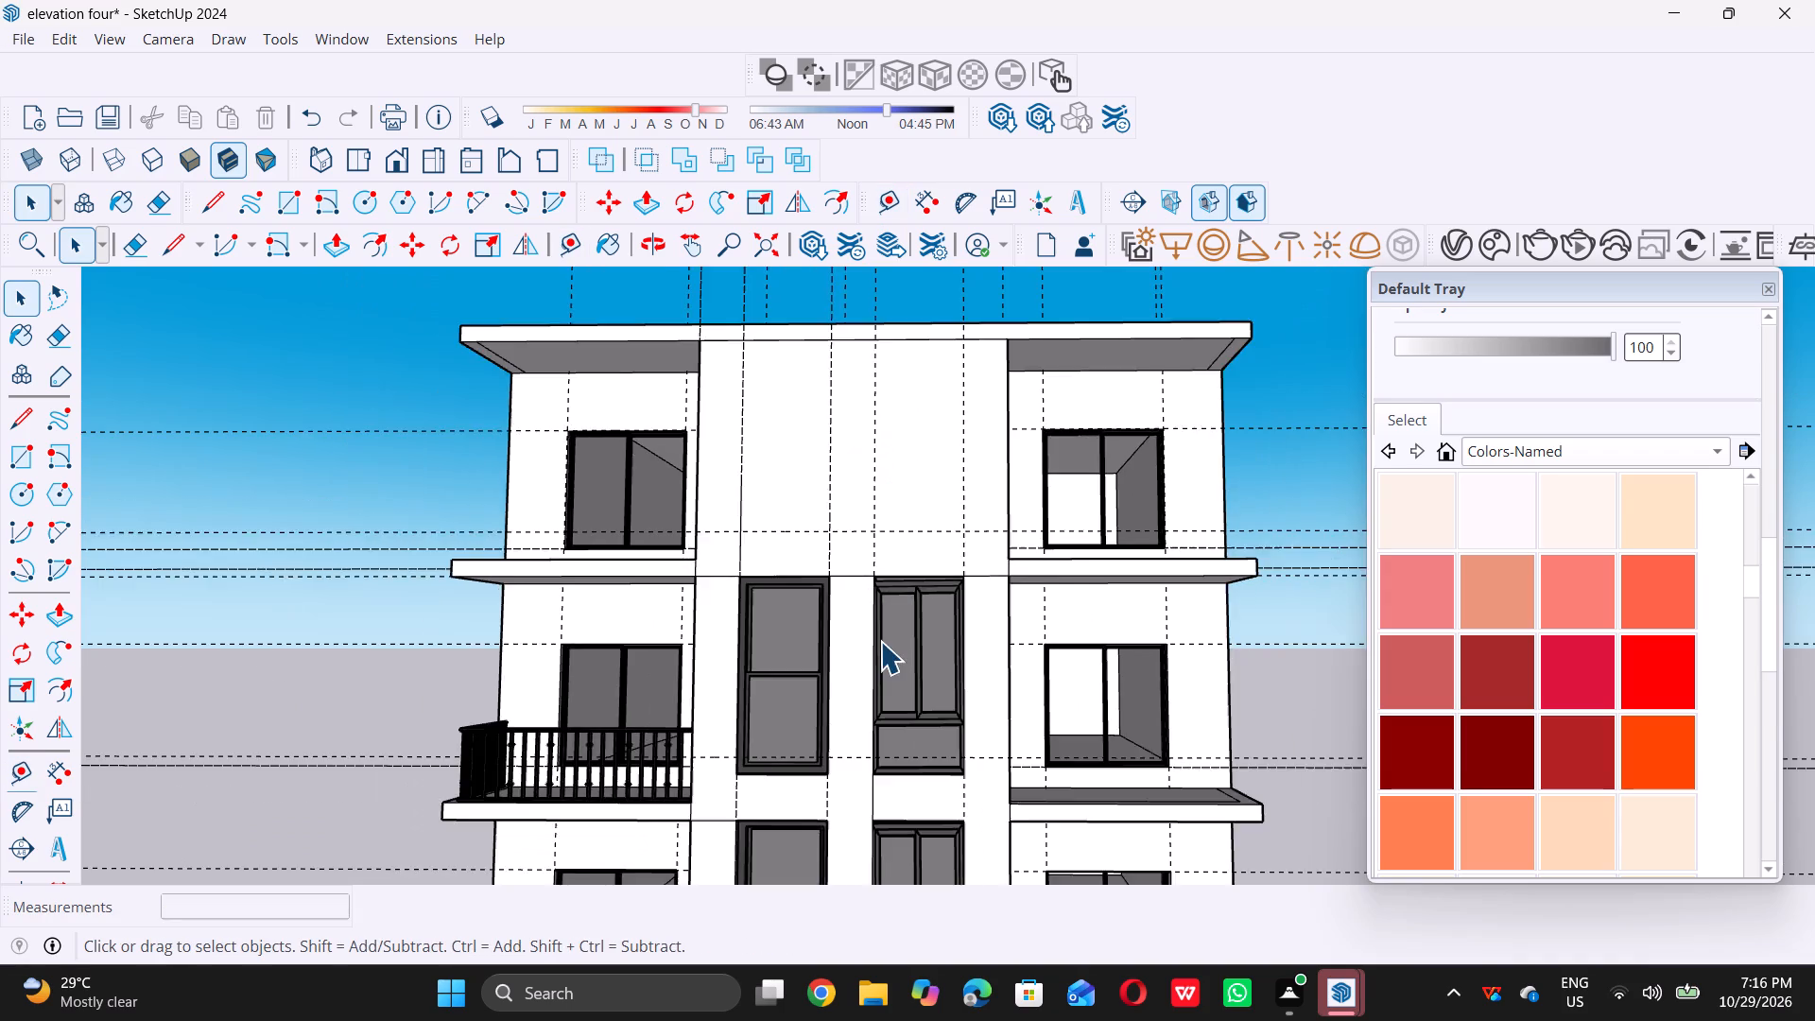
scroll(880, 641, "down", 3)
middle_click_drag(875, 646, 865, 638)
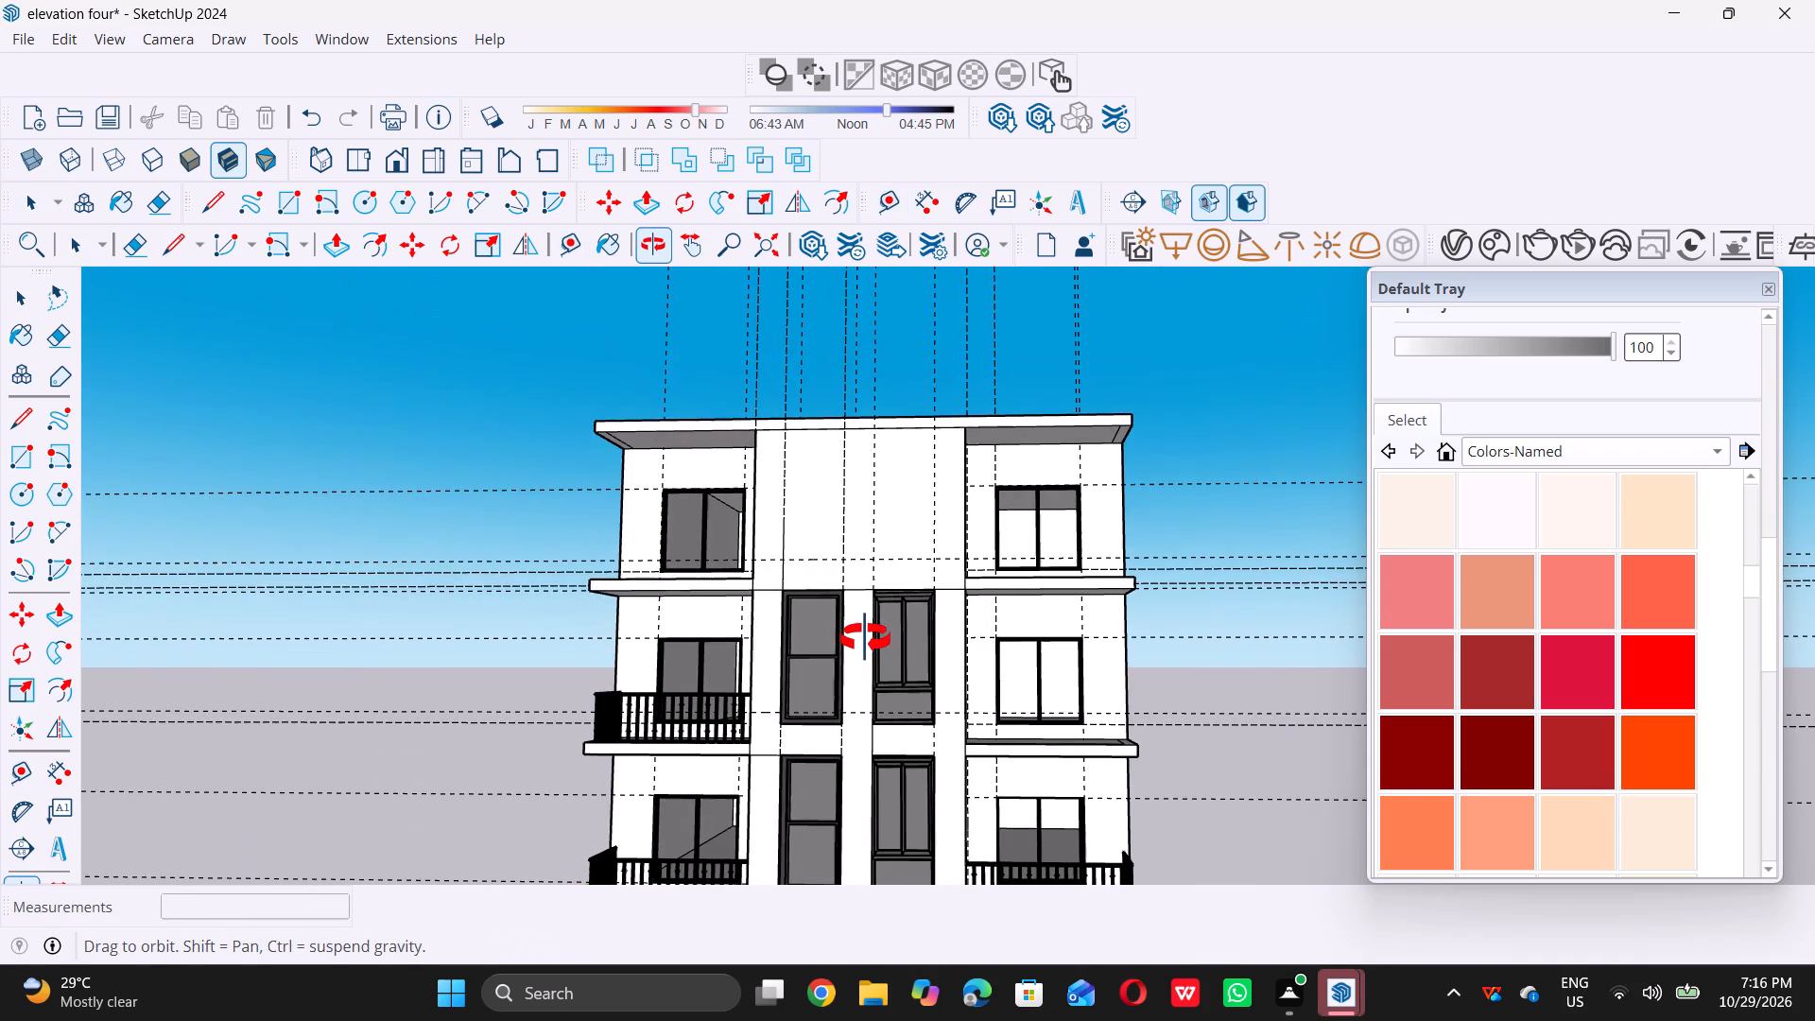
middle_click_drag(865, 638, 966, 702)
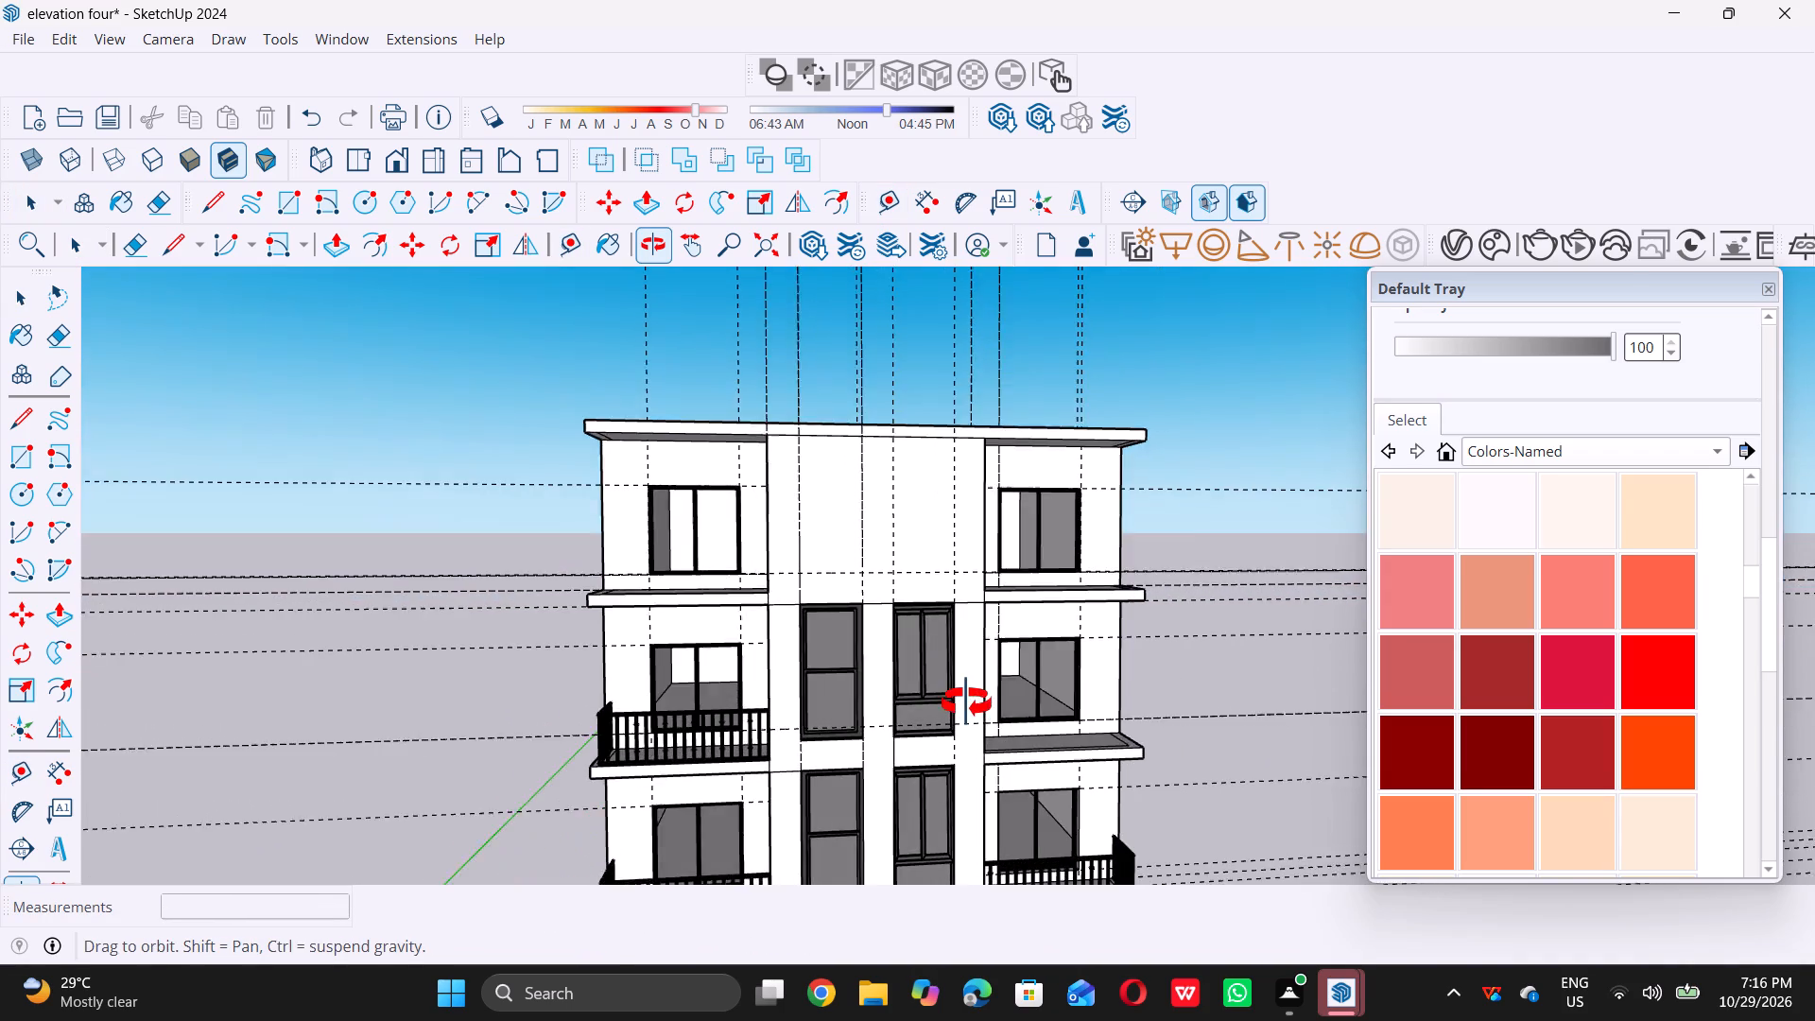
middle_click_drag(966, 702, 912, 692)
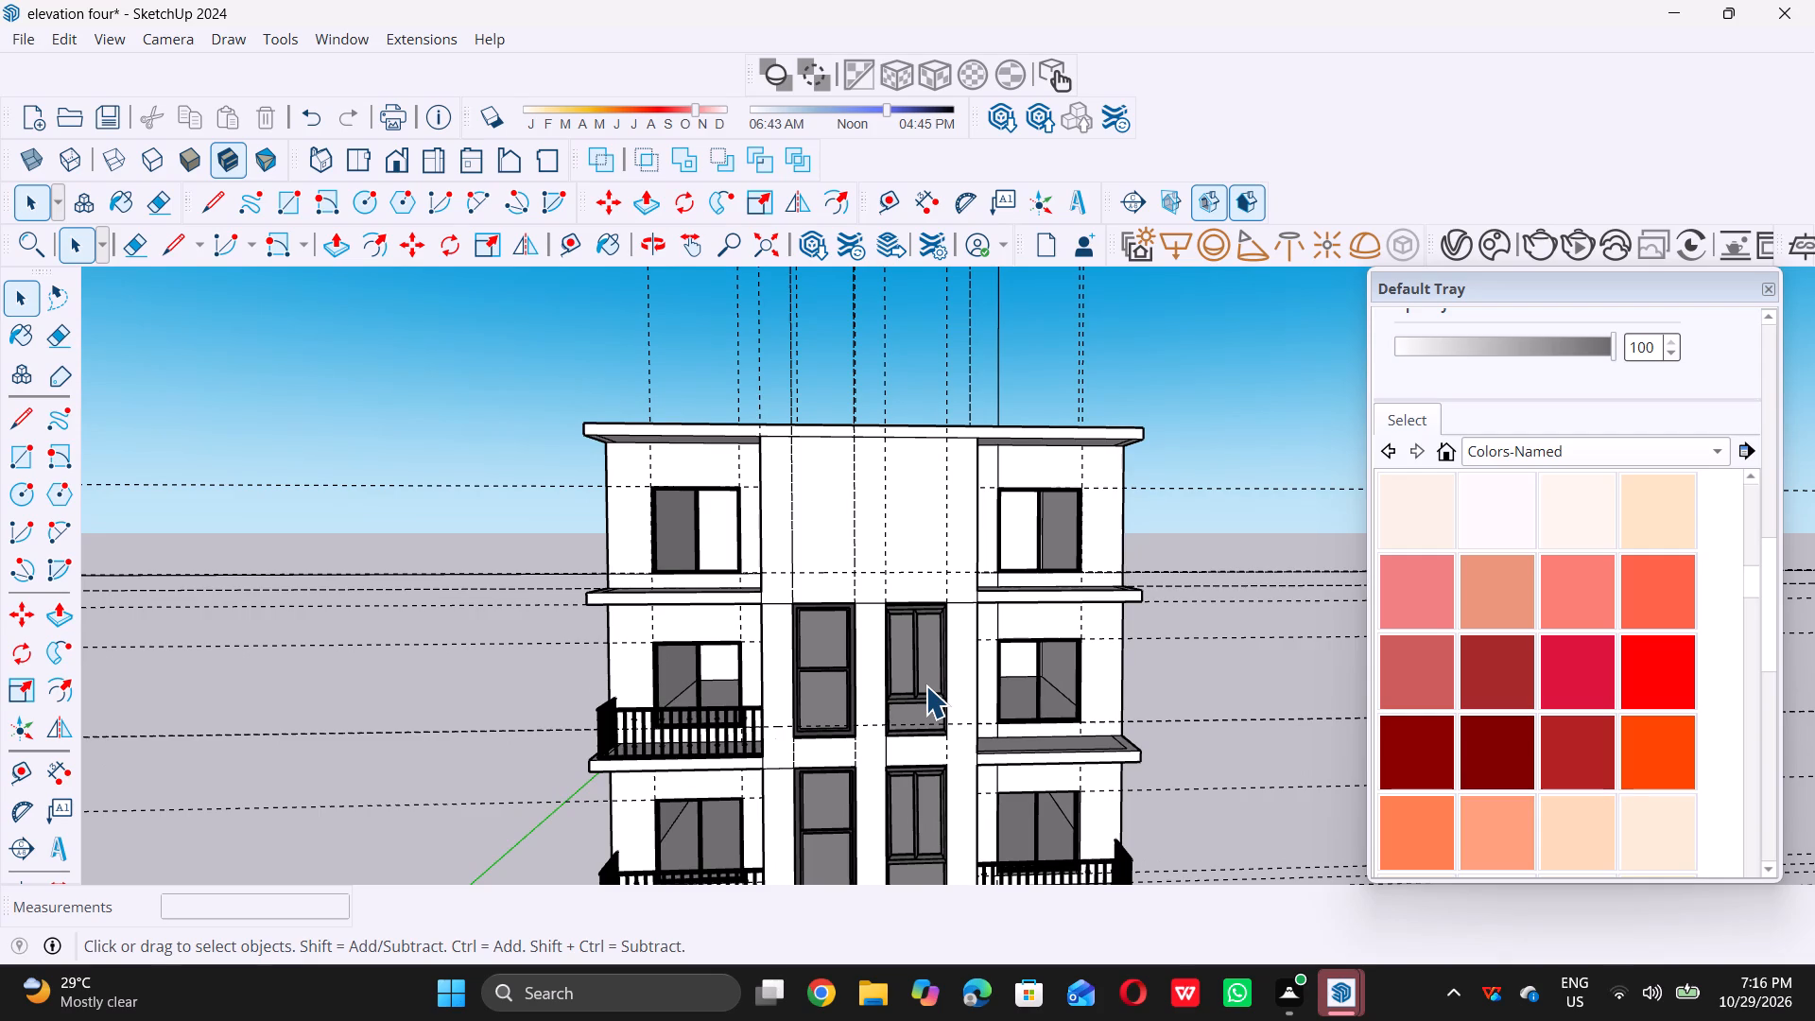
middle_click_drag(688, 507, 841, 595)
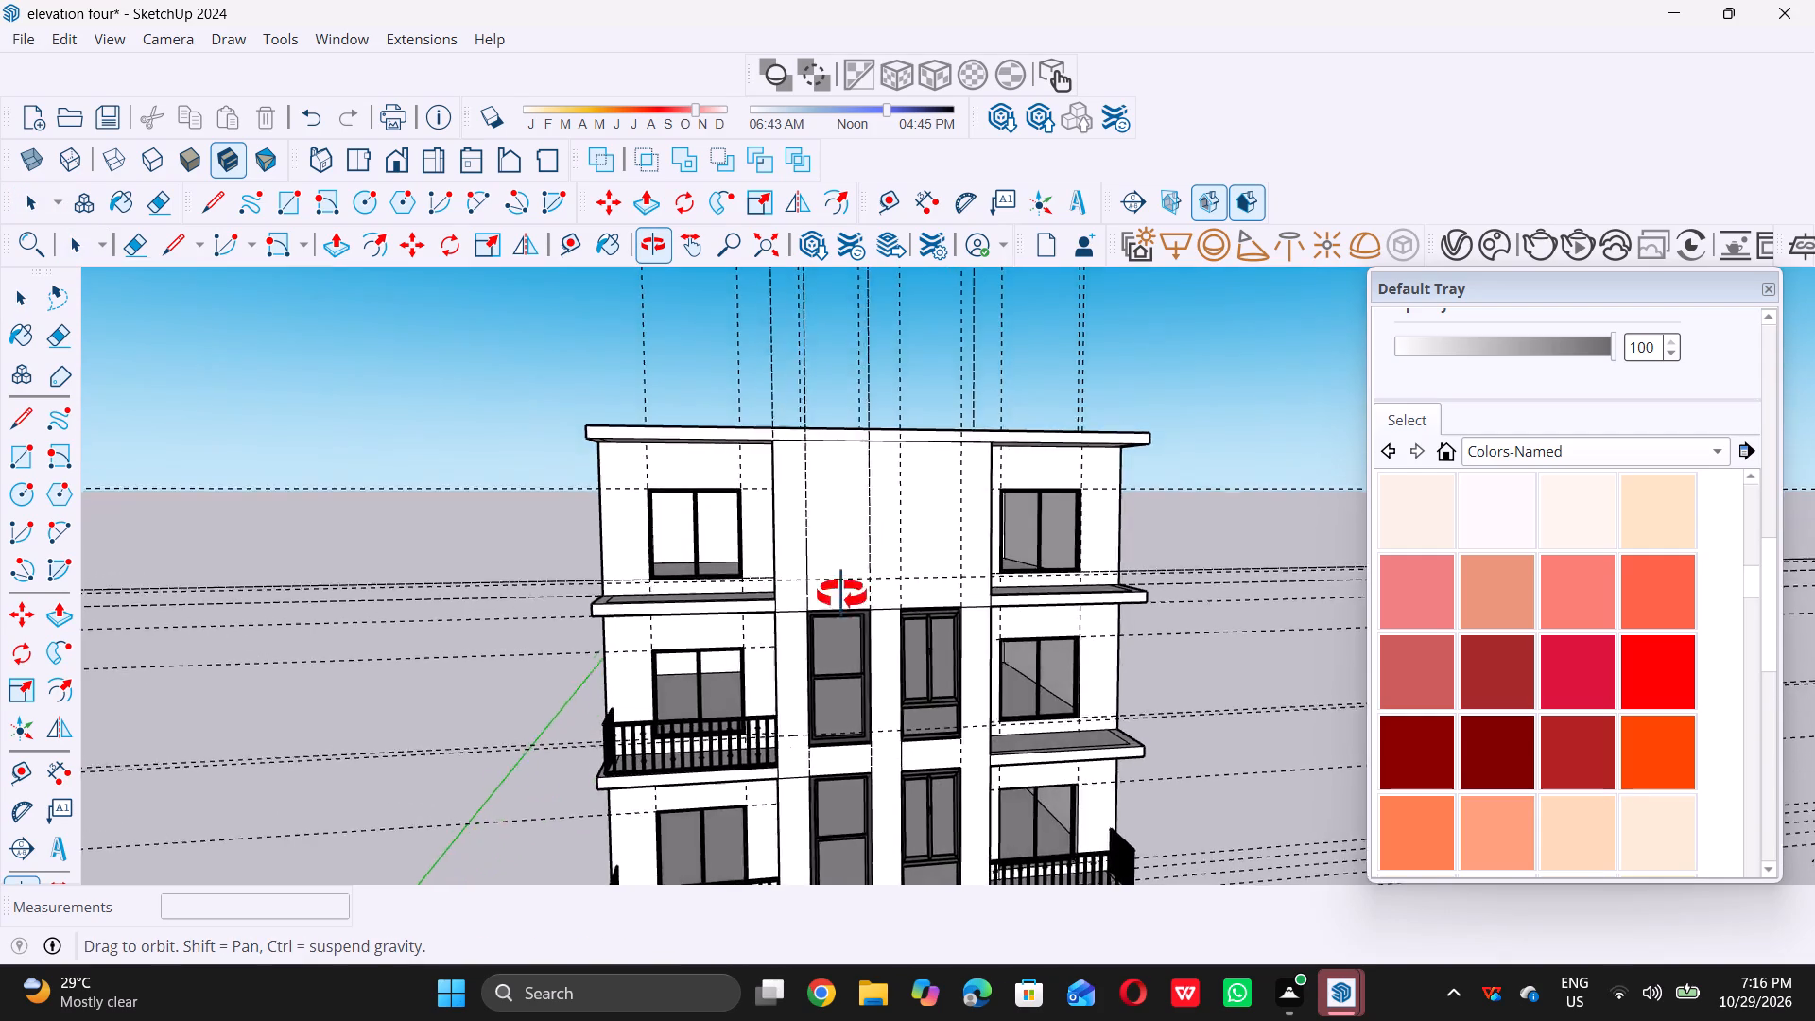
middle_click_drag(841, 595, 959, 641)
middle_click_drag(861, 630, 903, 619)
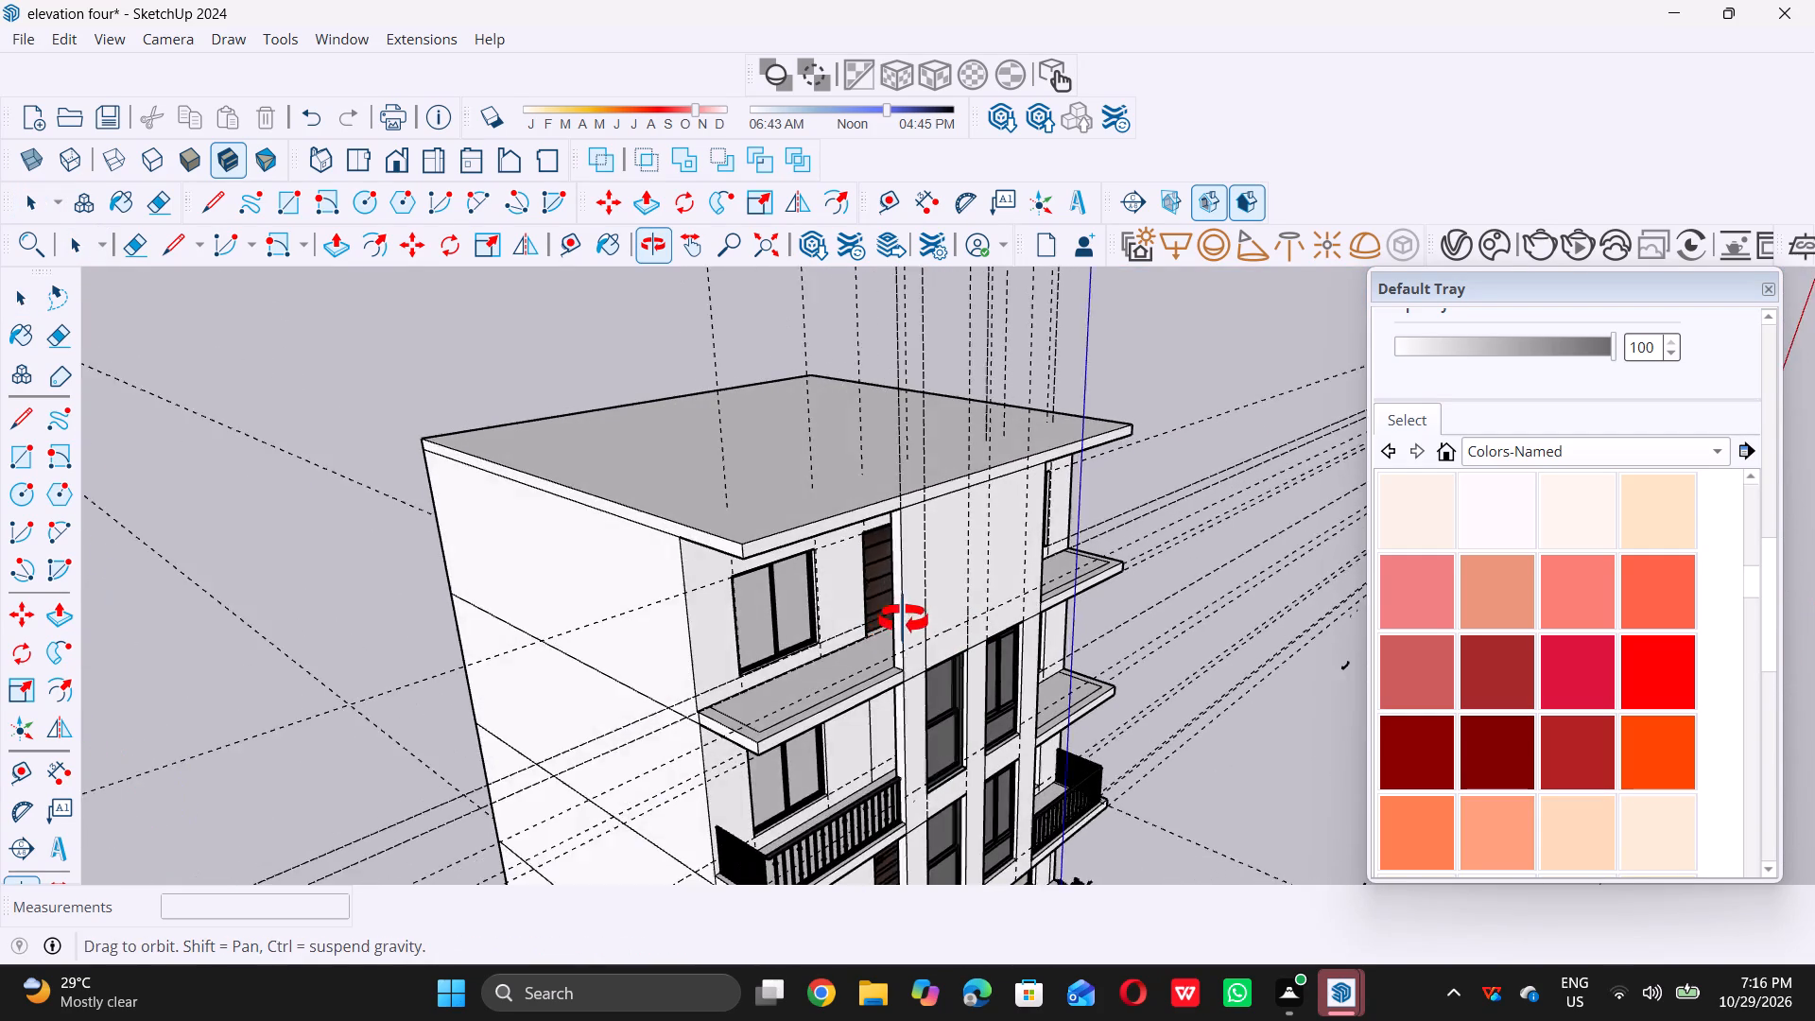
middle_click_drag(903, 619, 819, 617)
scroll(971, 605, "up", 3)
key("r")
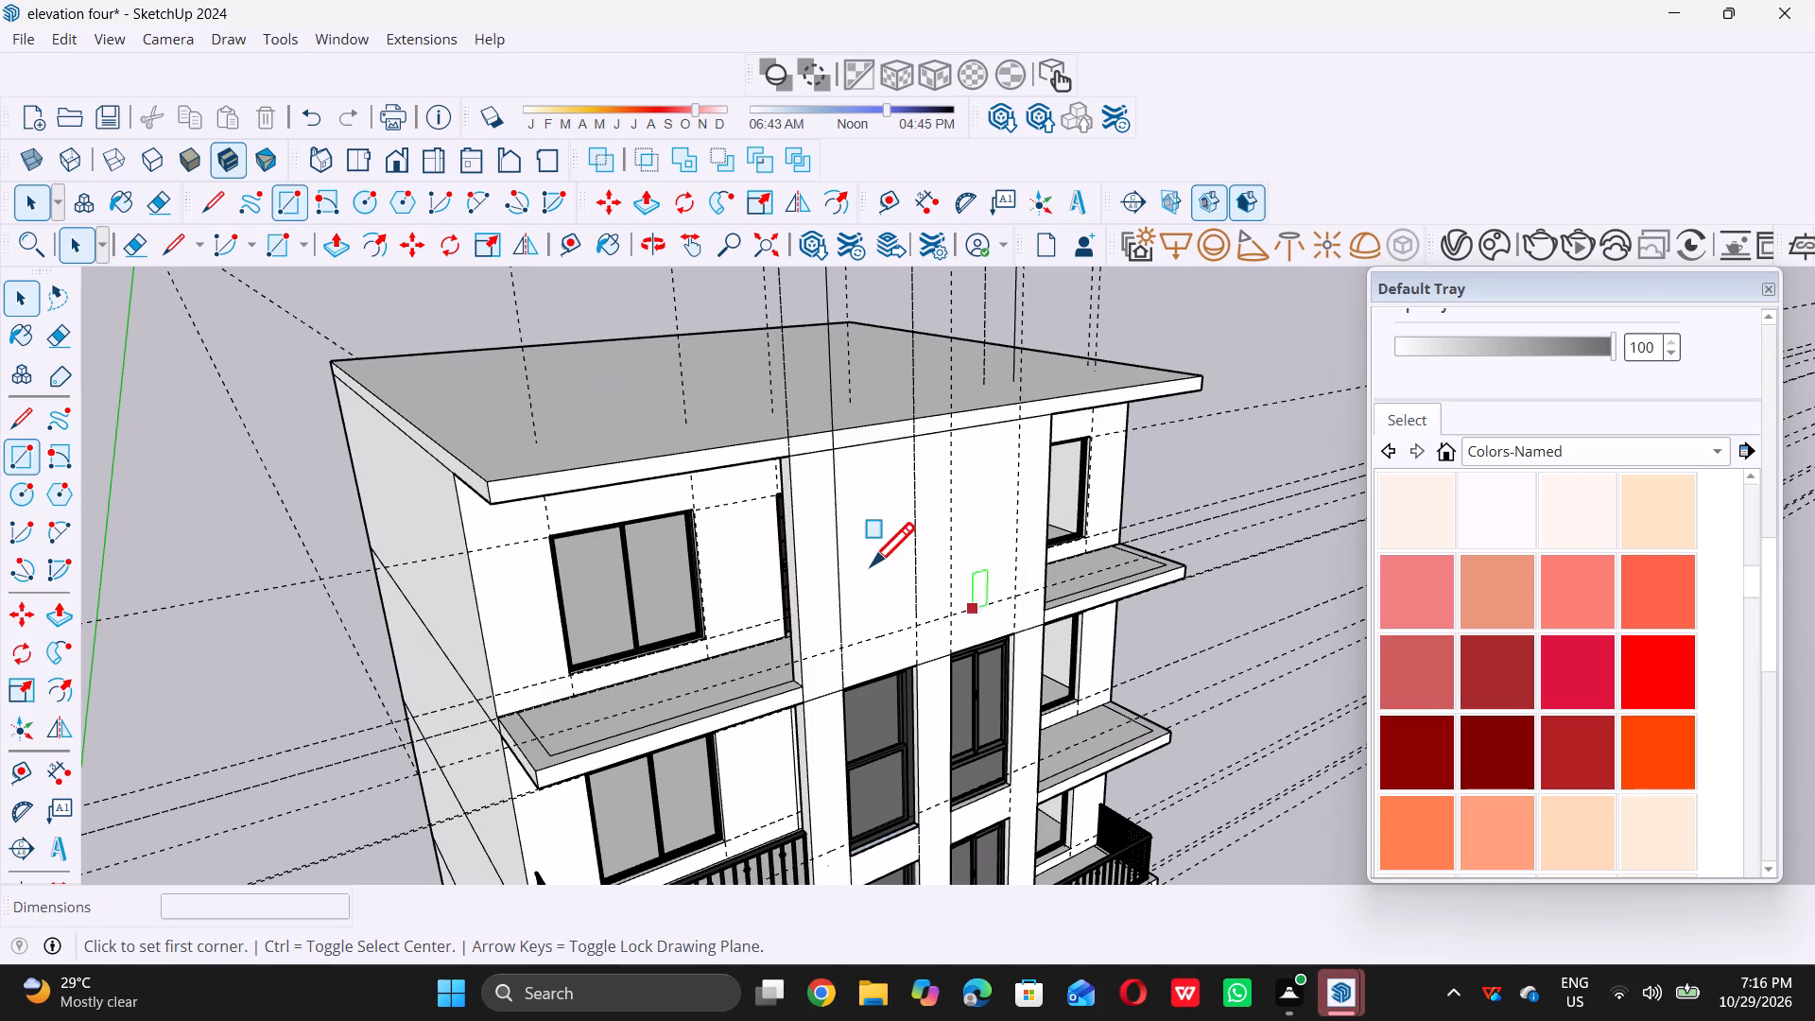
triple_click(832, 453)
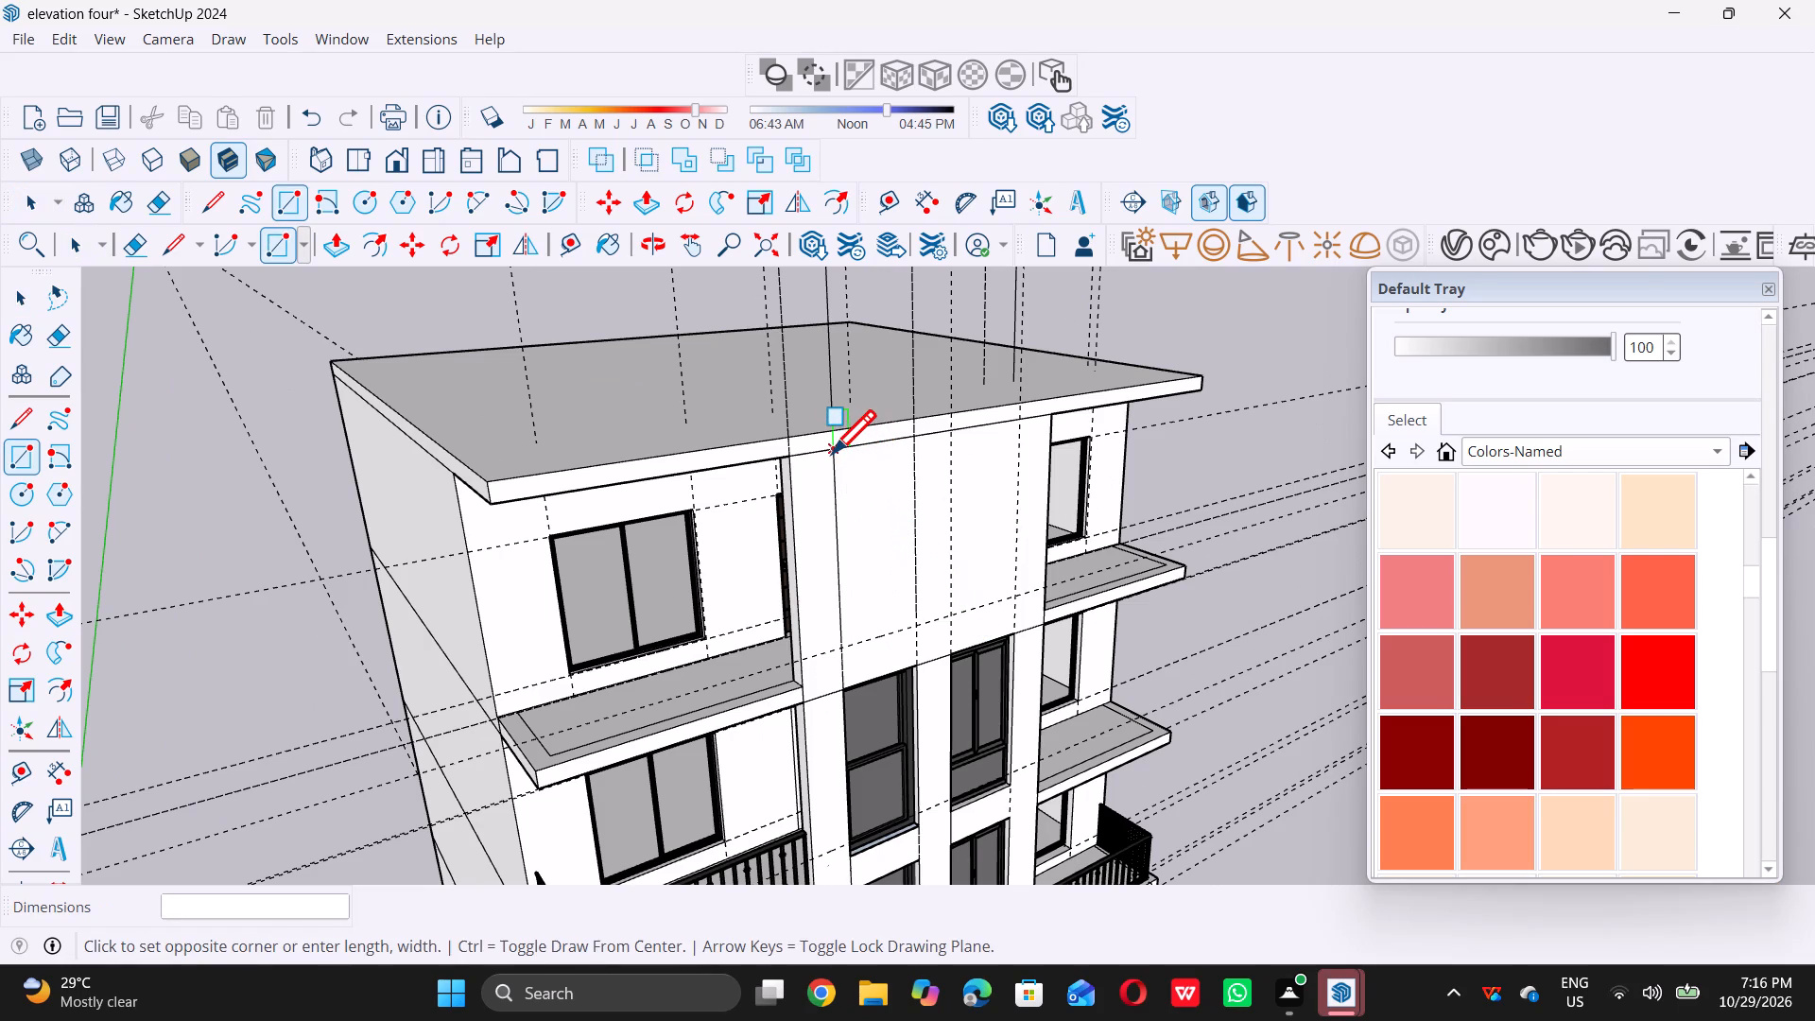
double_click(921, 625)
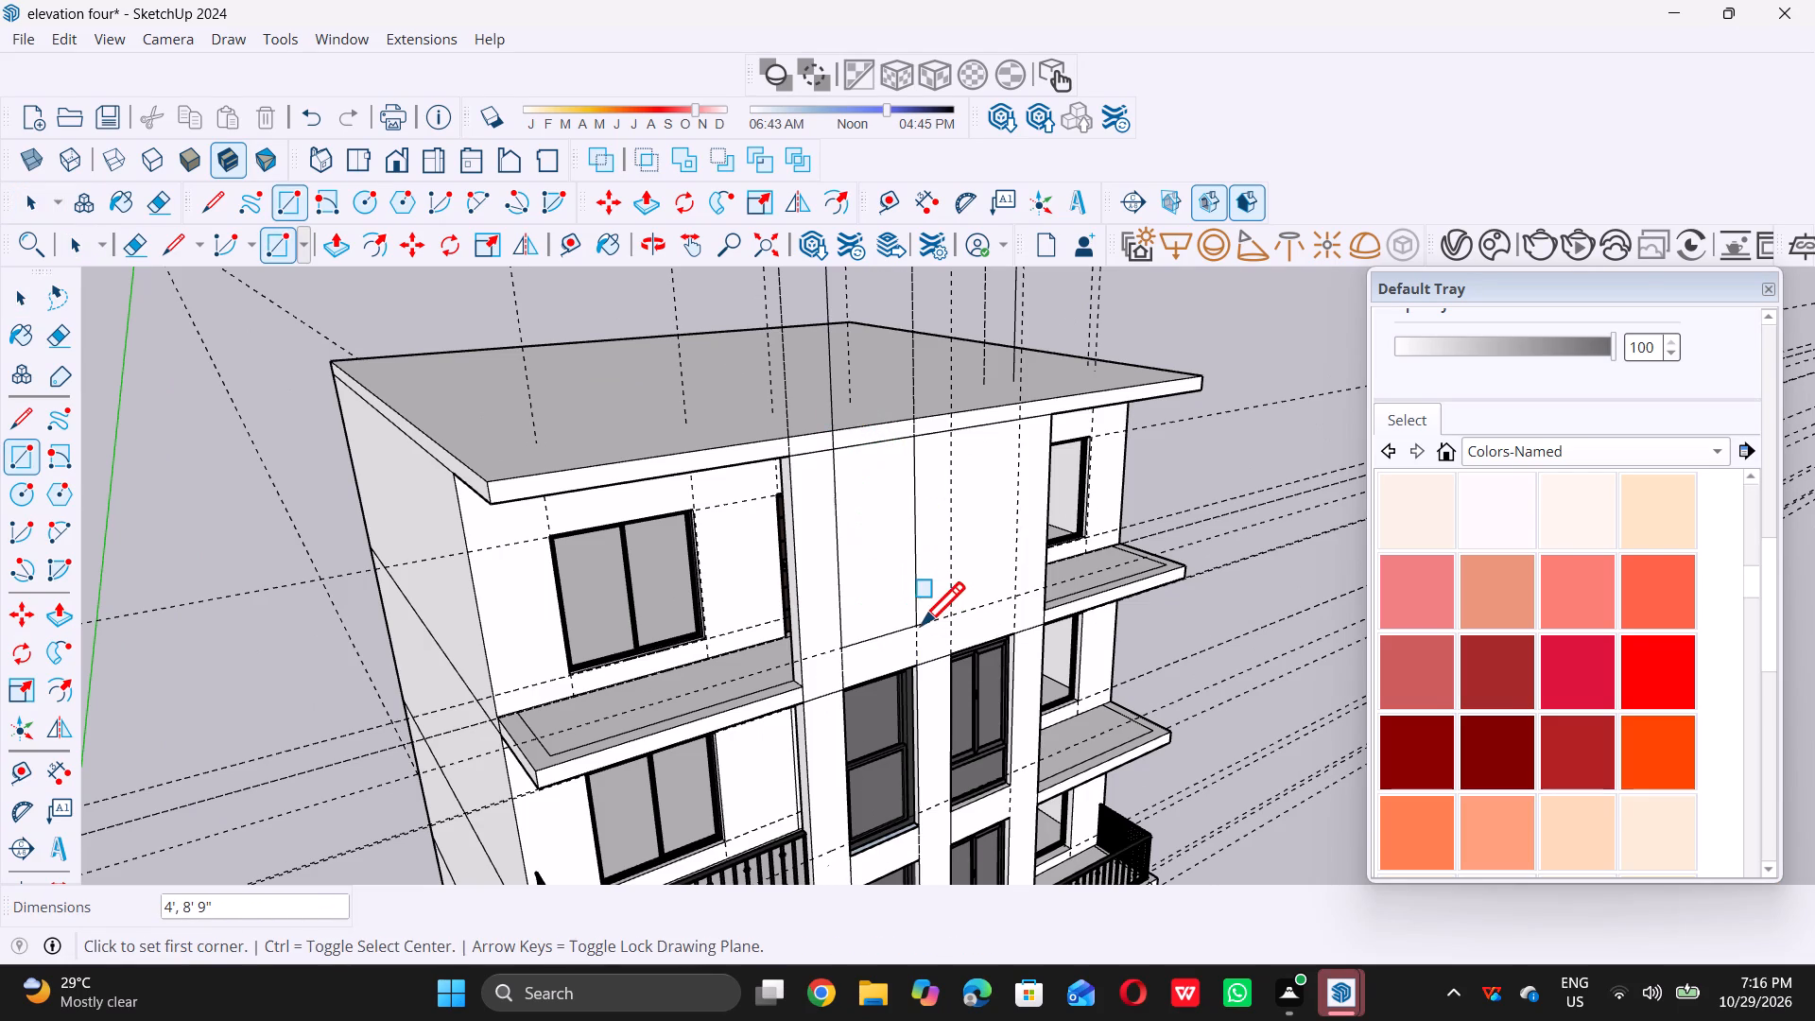
Draw a second 4' wide window rectangle above the right central window, from the roof slab's underside to the horizontal guide.
scroll(974, 455, "up", 4)
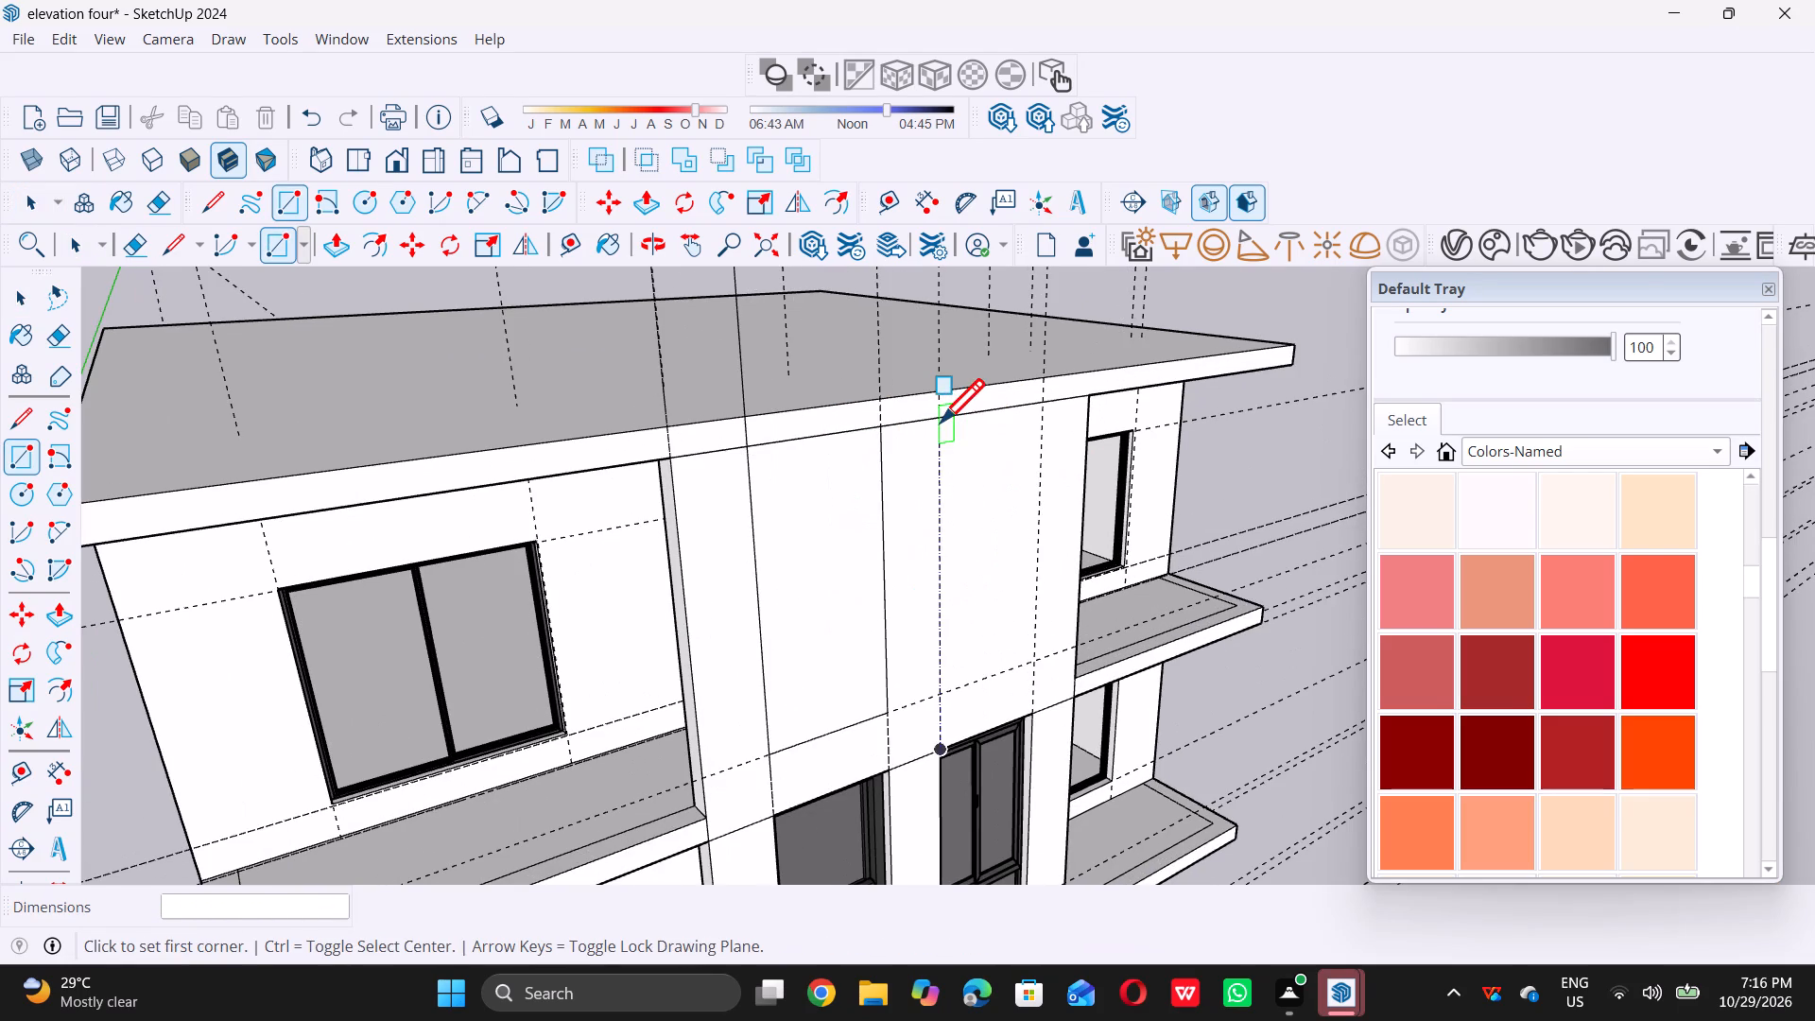
double_click(942, 418)
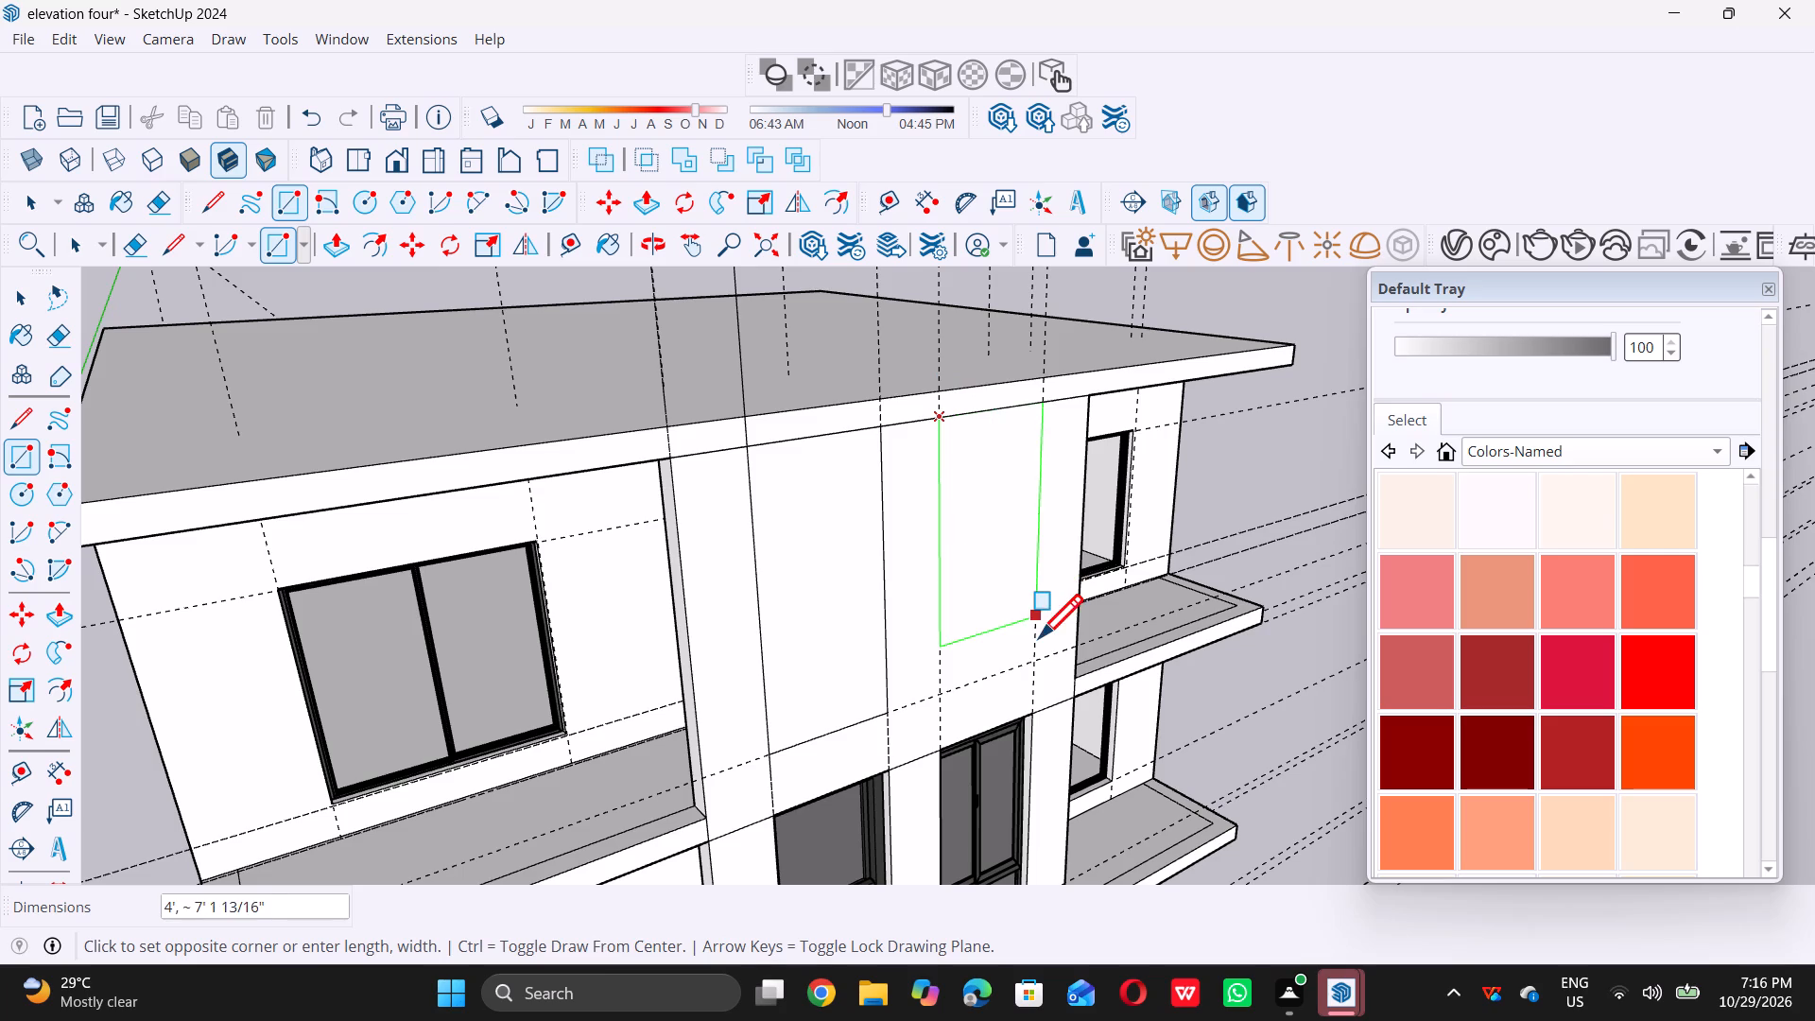
triple_click(1041, 659)
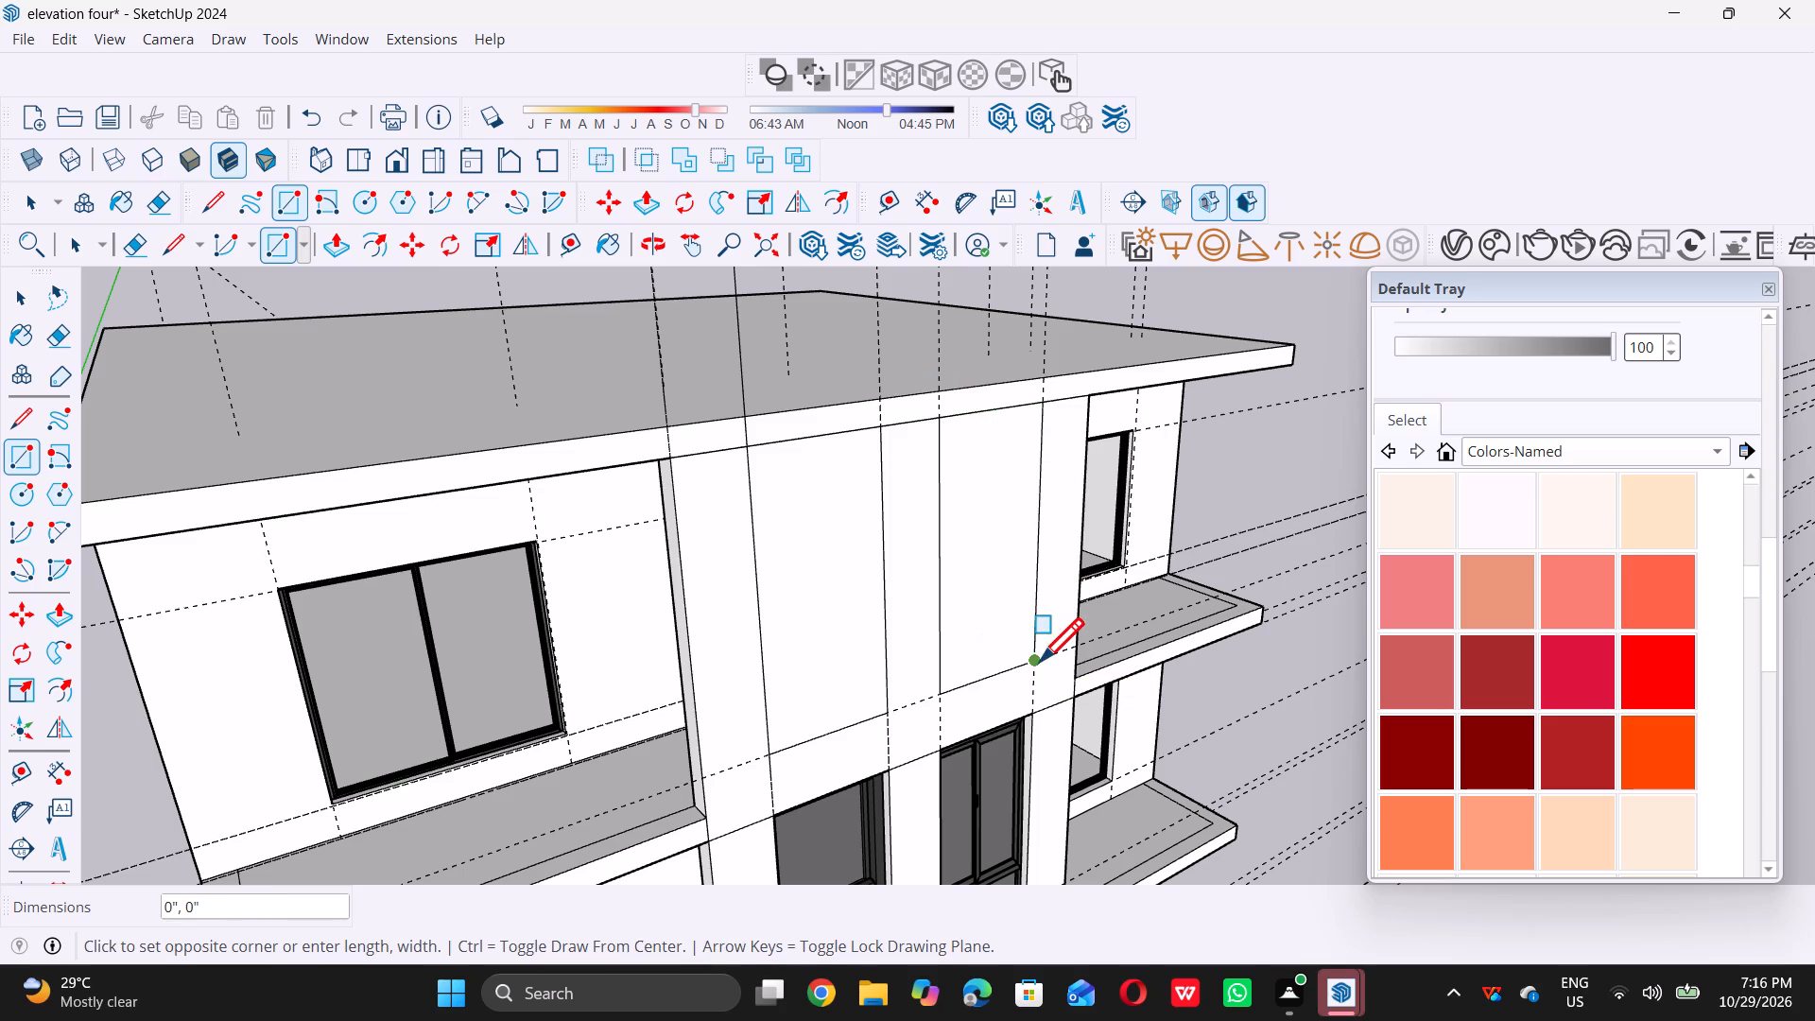
key("space")
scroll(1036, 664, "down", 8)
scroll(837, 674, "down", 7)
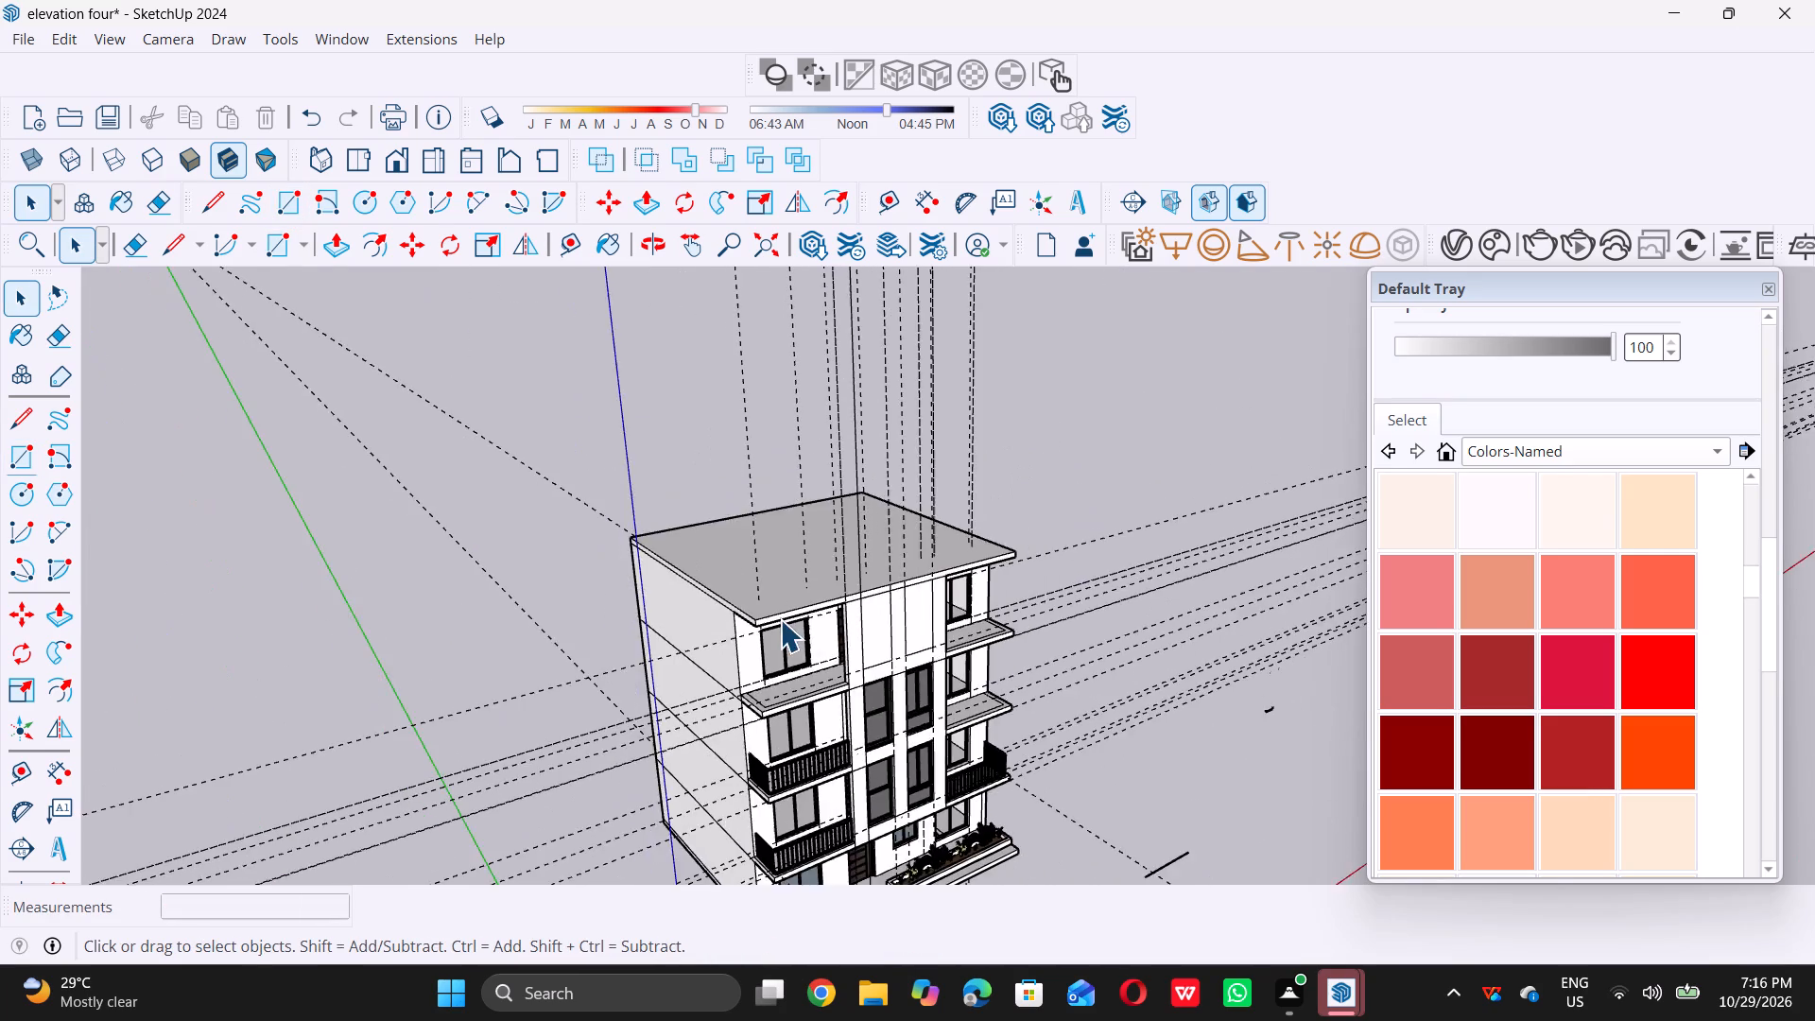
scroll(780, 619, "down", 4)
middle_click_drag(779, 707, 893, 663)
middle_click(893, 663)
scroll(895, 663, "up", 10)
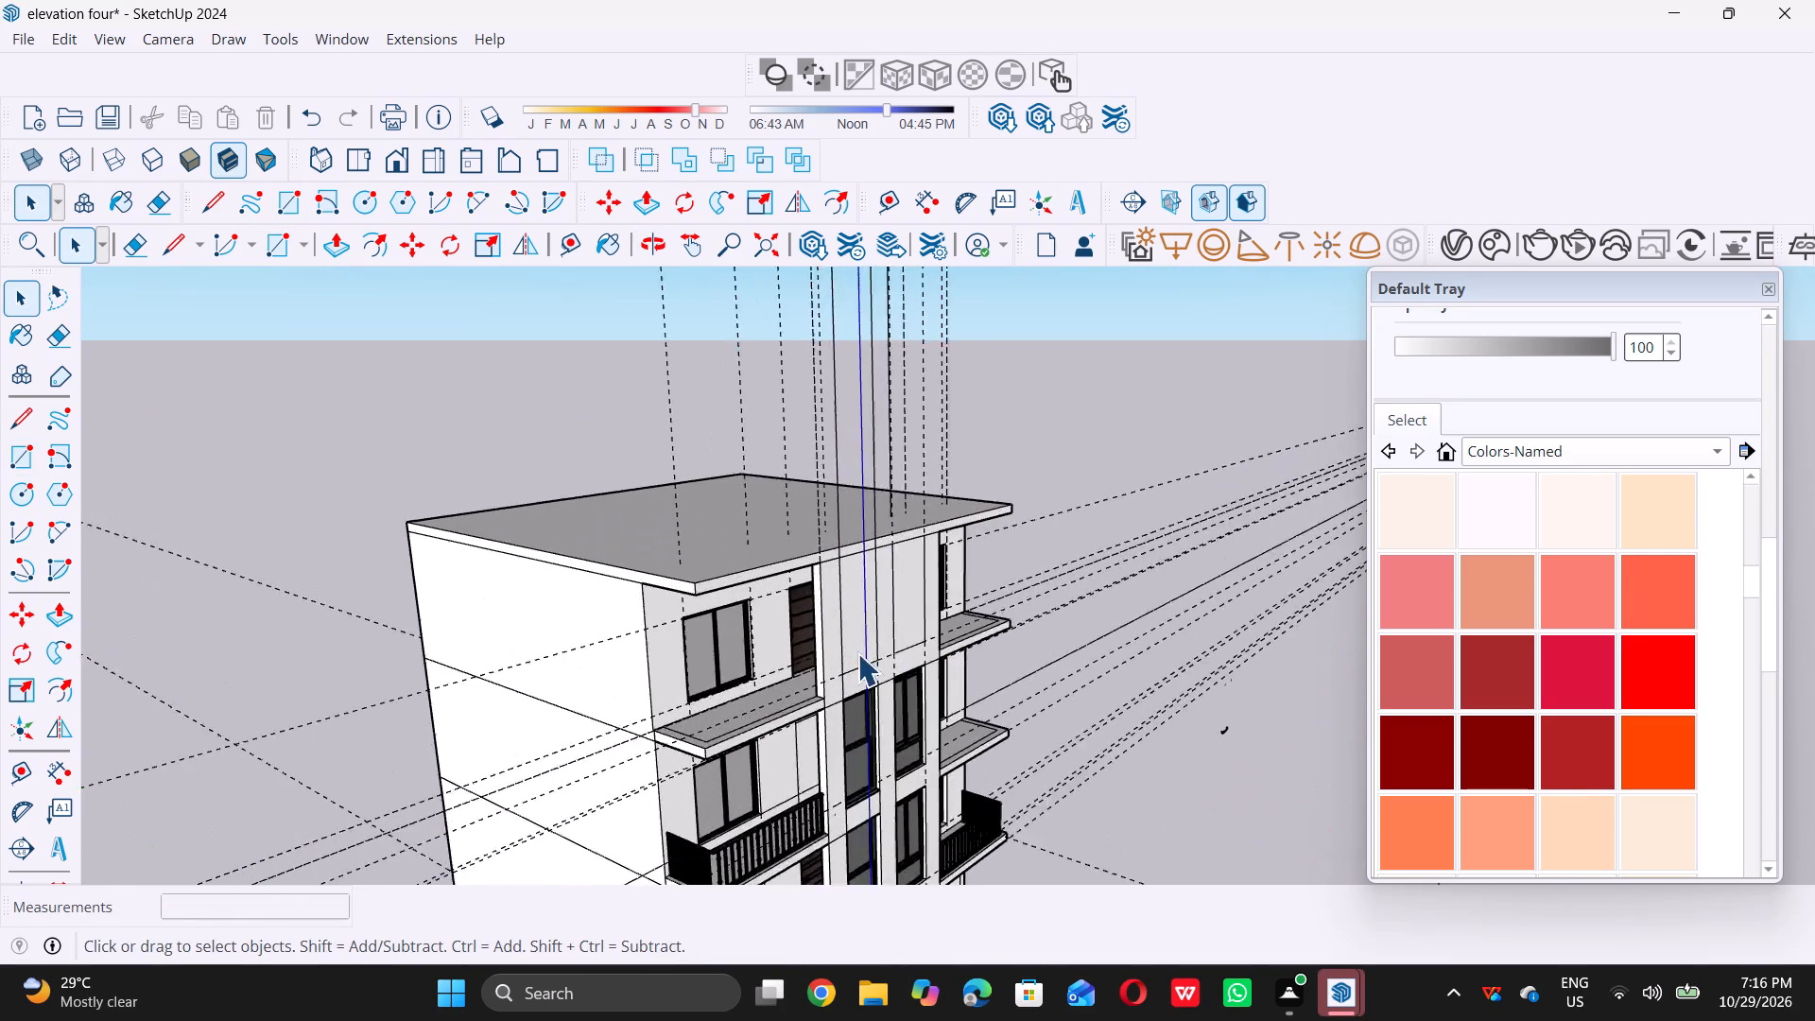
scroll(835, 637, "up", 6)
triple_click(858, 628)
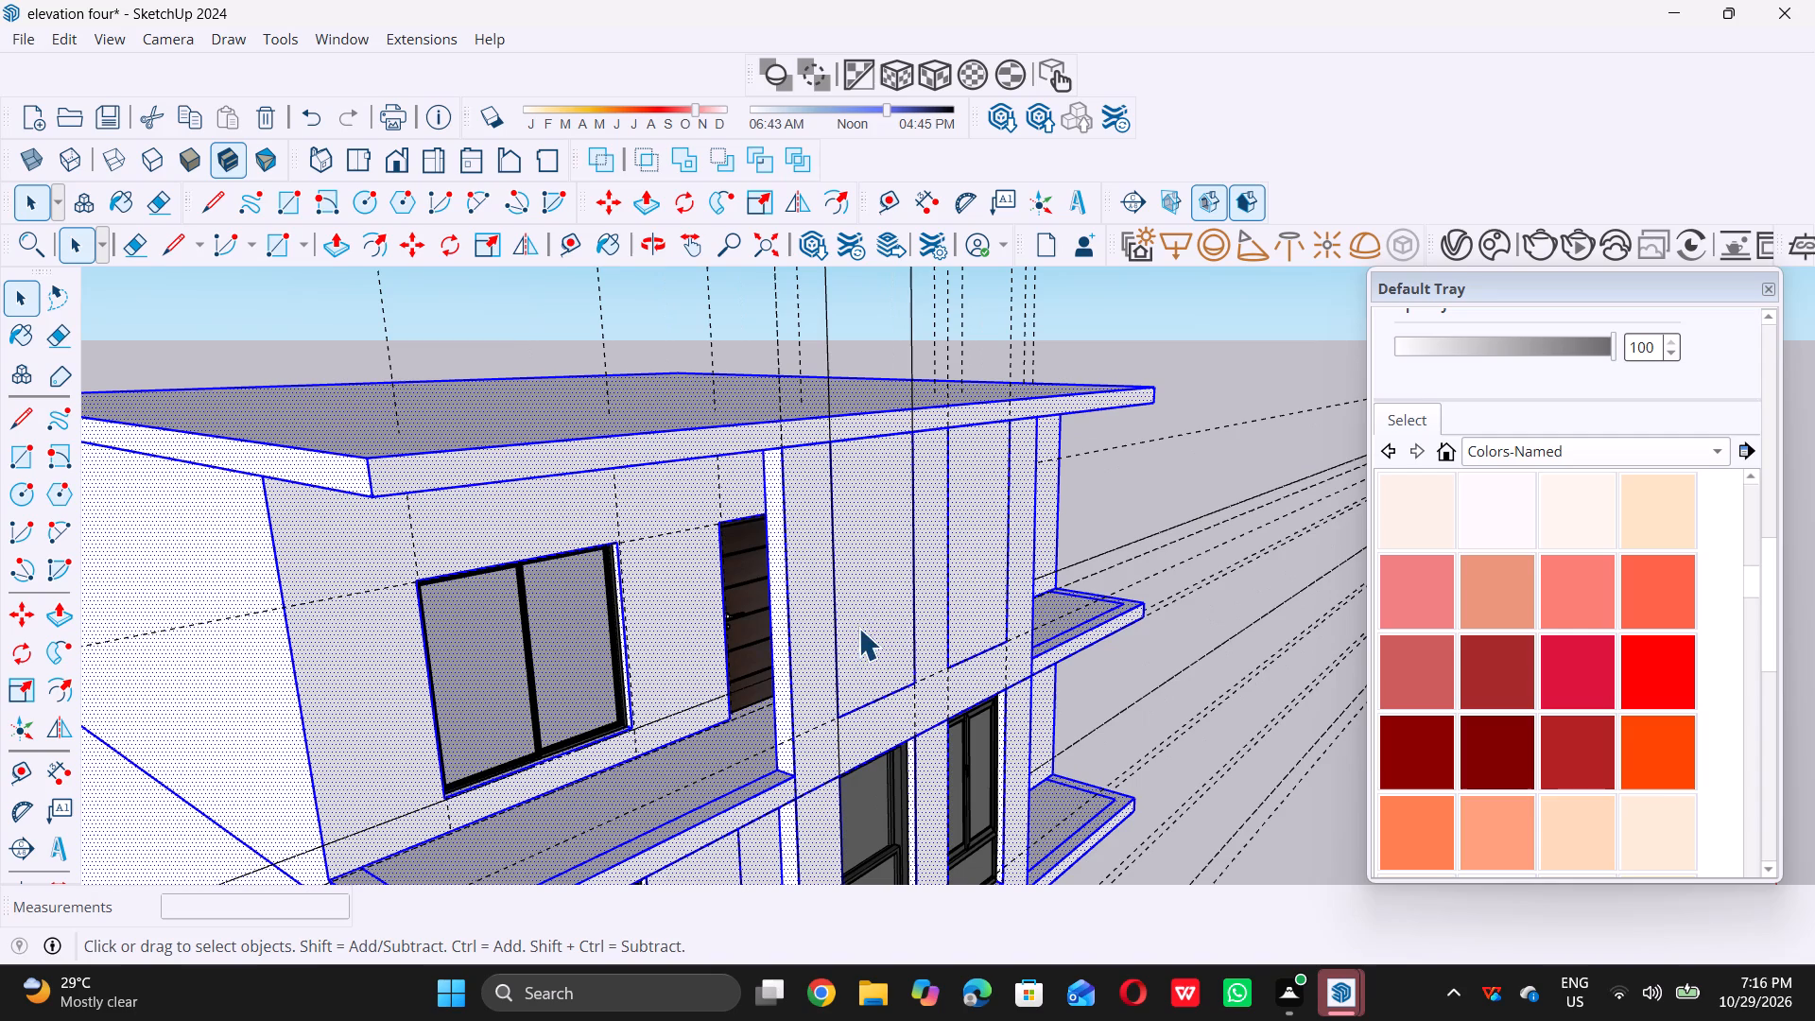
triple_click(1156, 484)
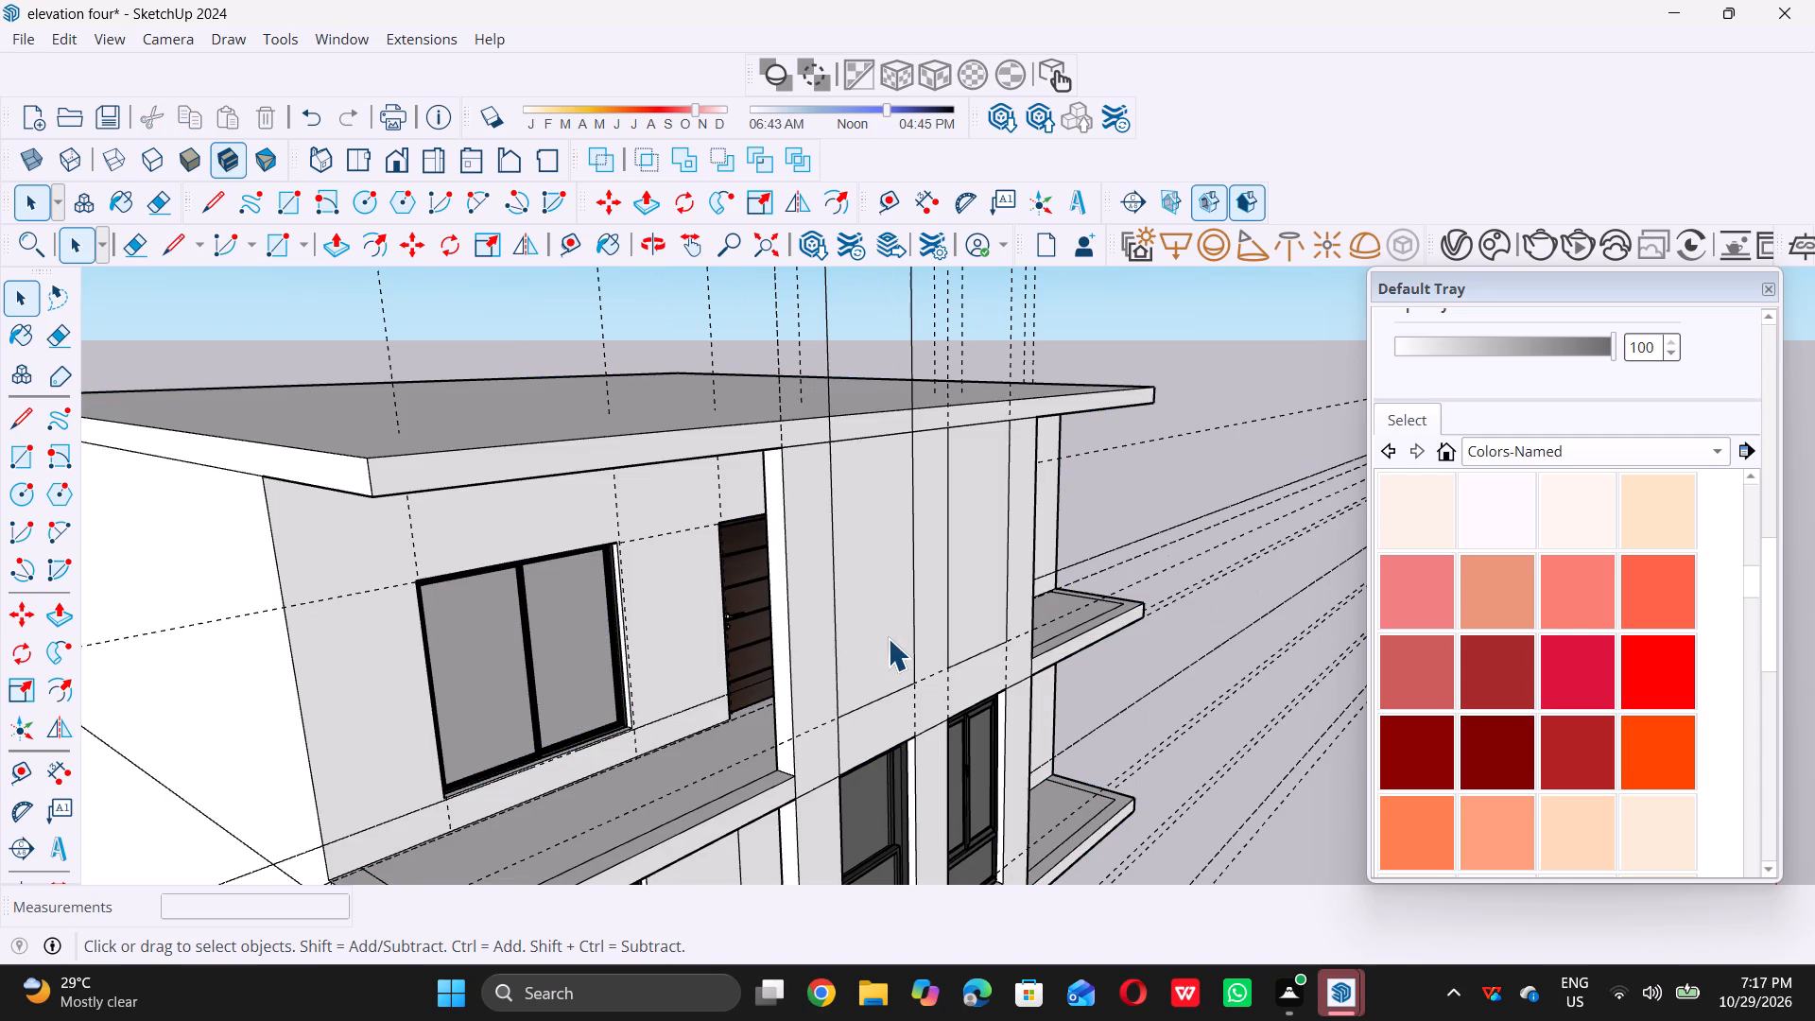
Push the left central window rectangle back through the top-storey front panel to cut an open window opening.
left_click(885, 636)
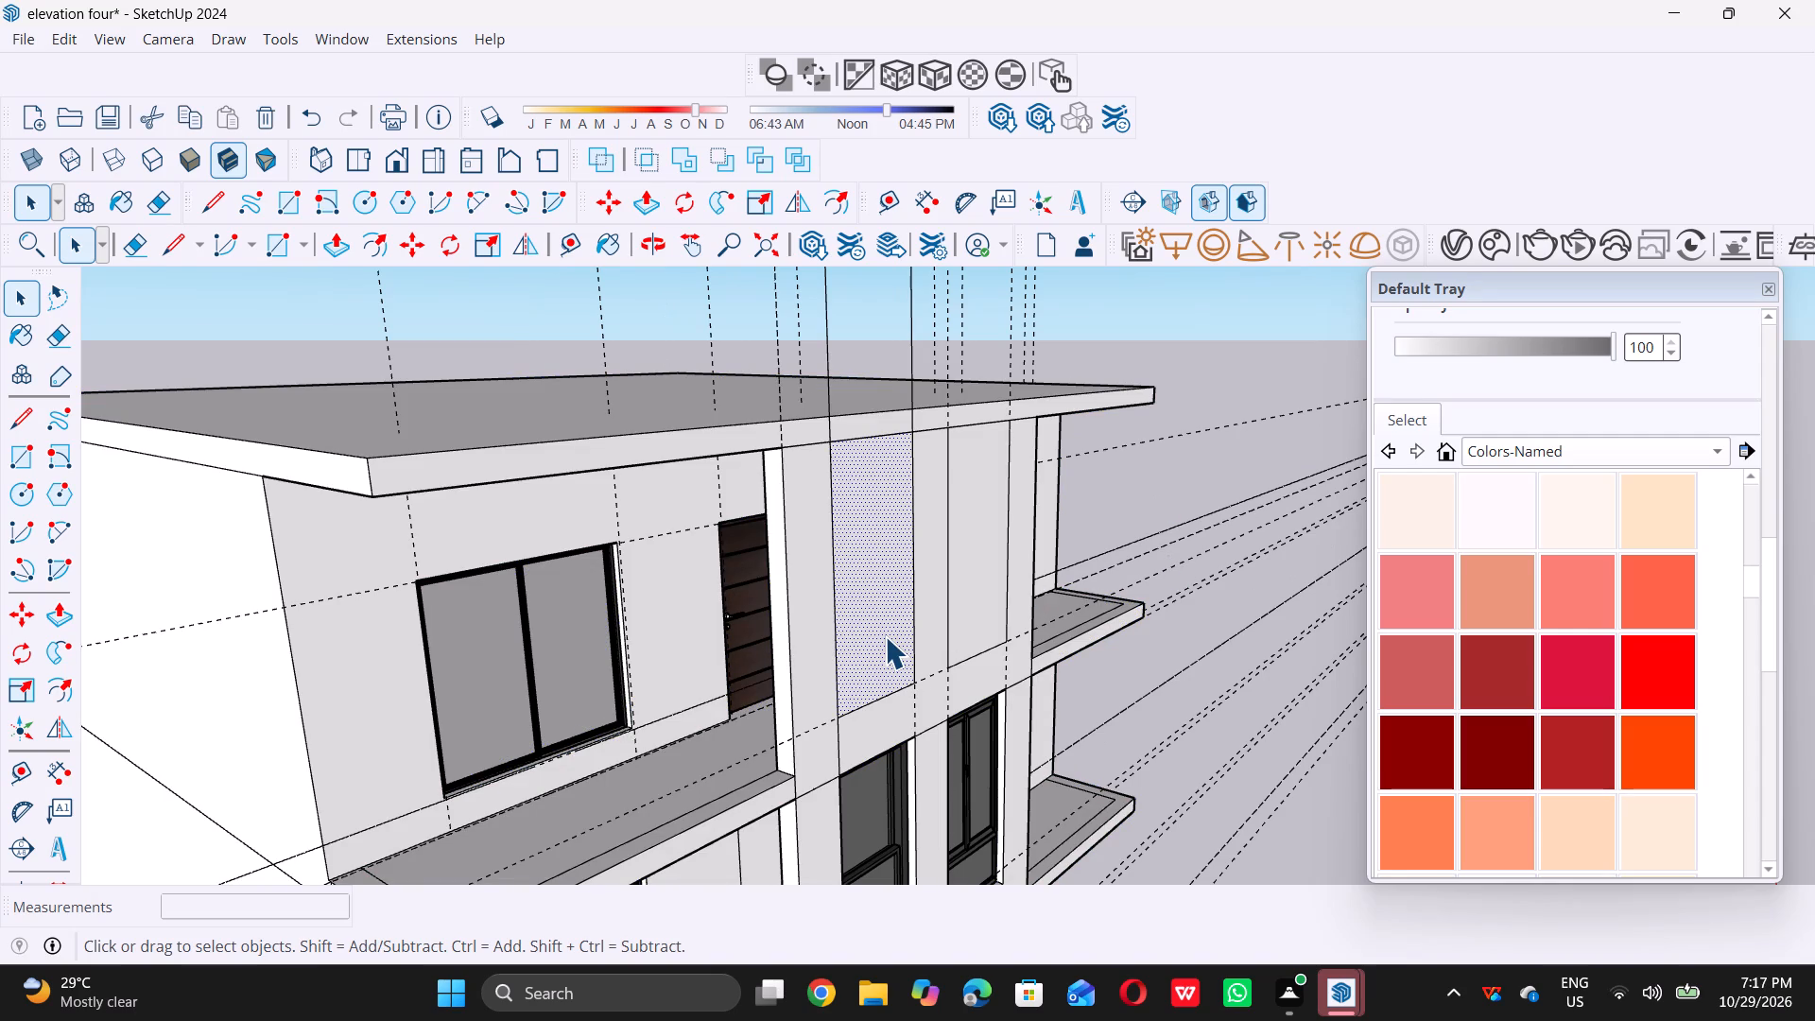
key("p")
left_click(885, 636)
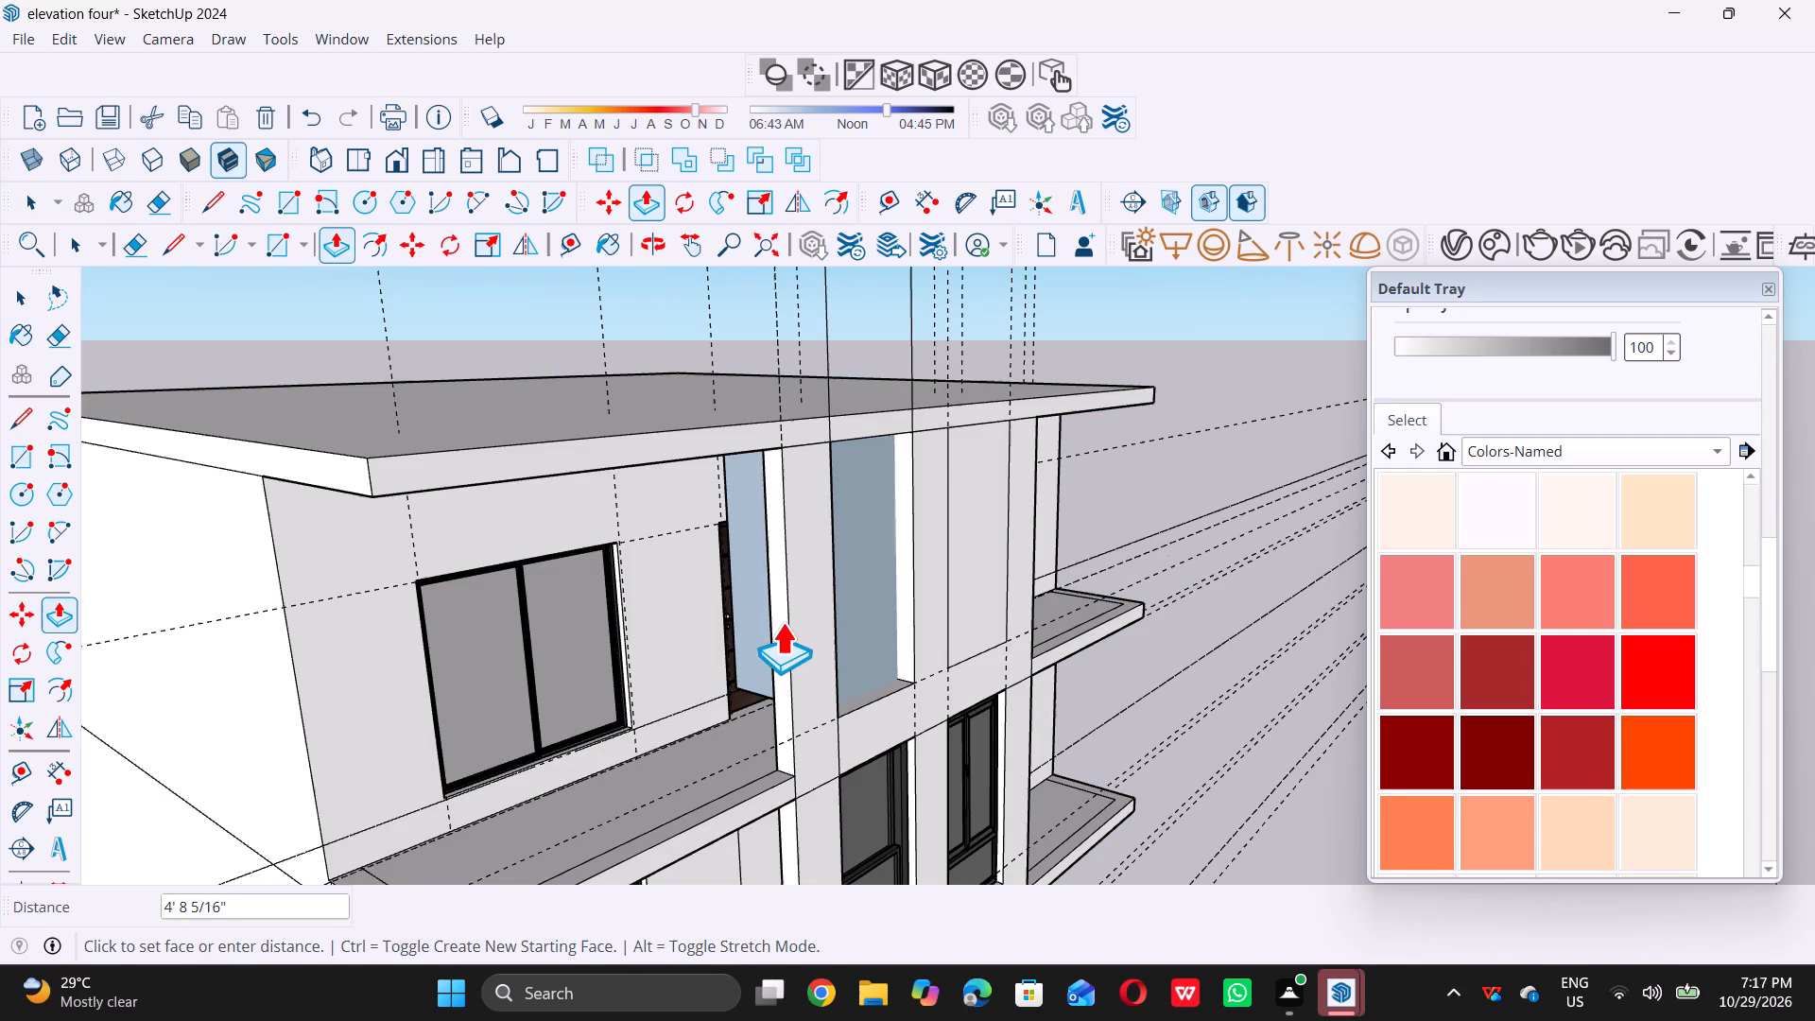
triple_click(771, 628)
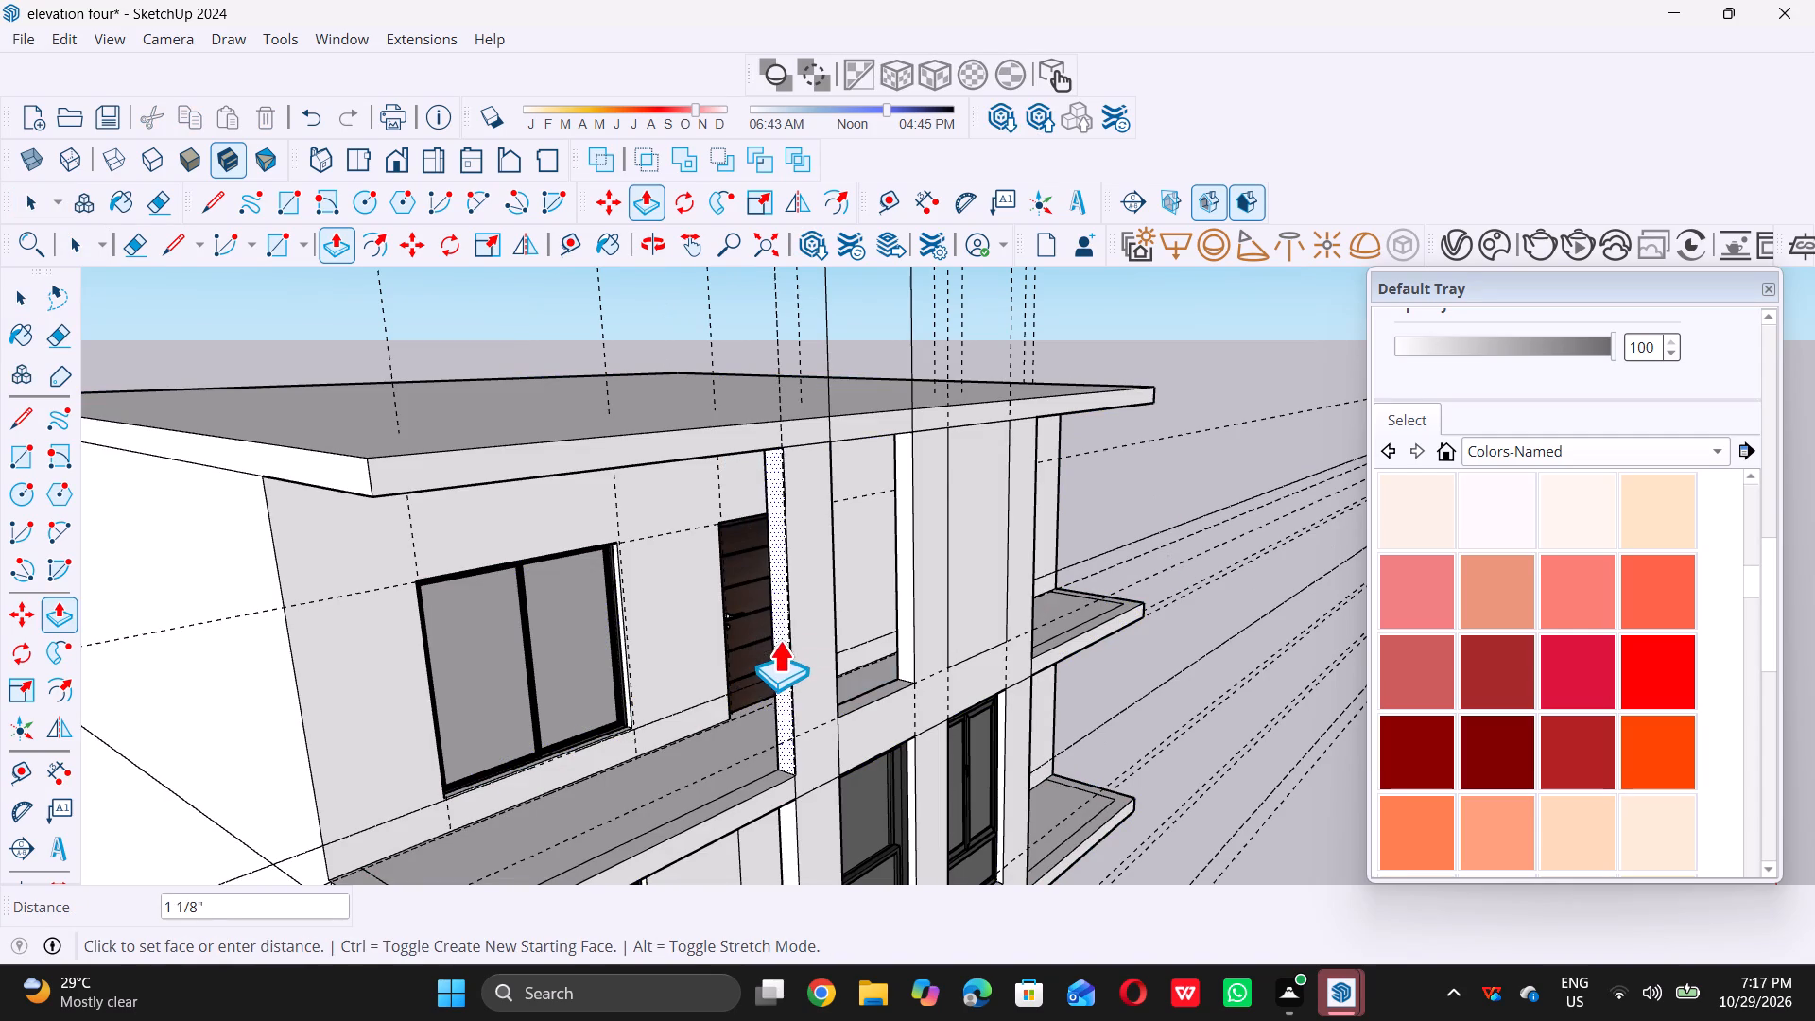
key("space")
Push the right central window rectangle back through the top-storey front panel to cut the second window opening.
scroll(762, 684, "down", 3)
middle_click_drag(729, 686, 741, 772)
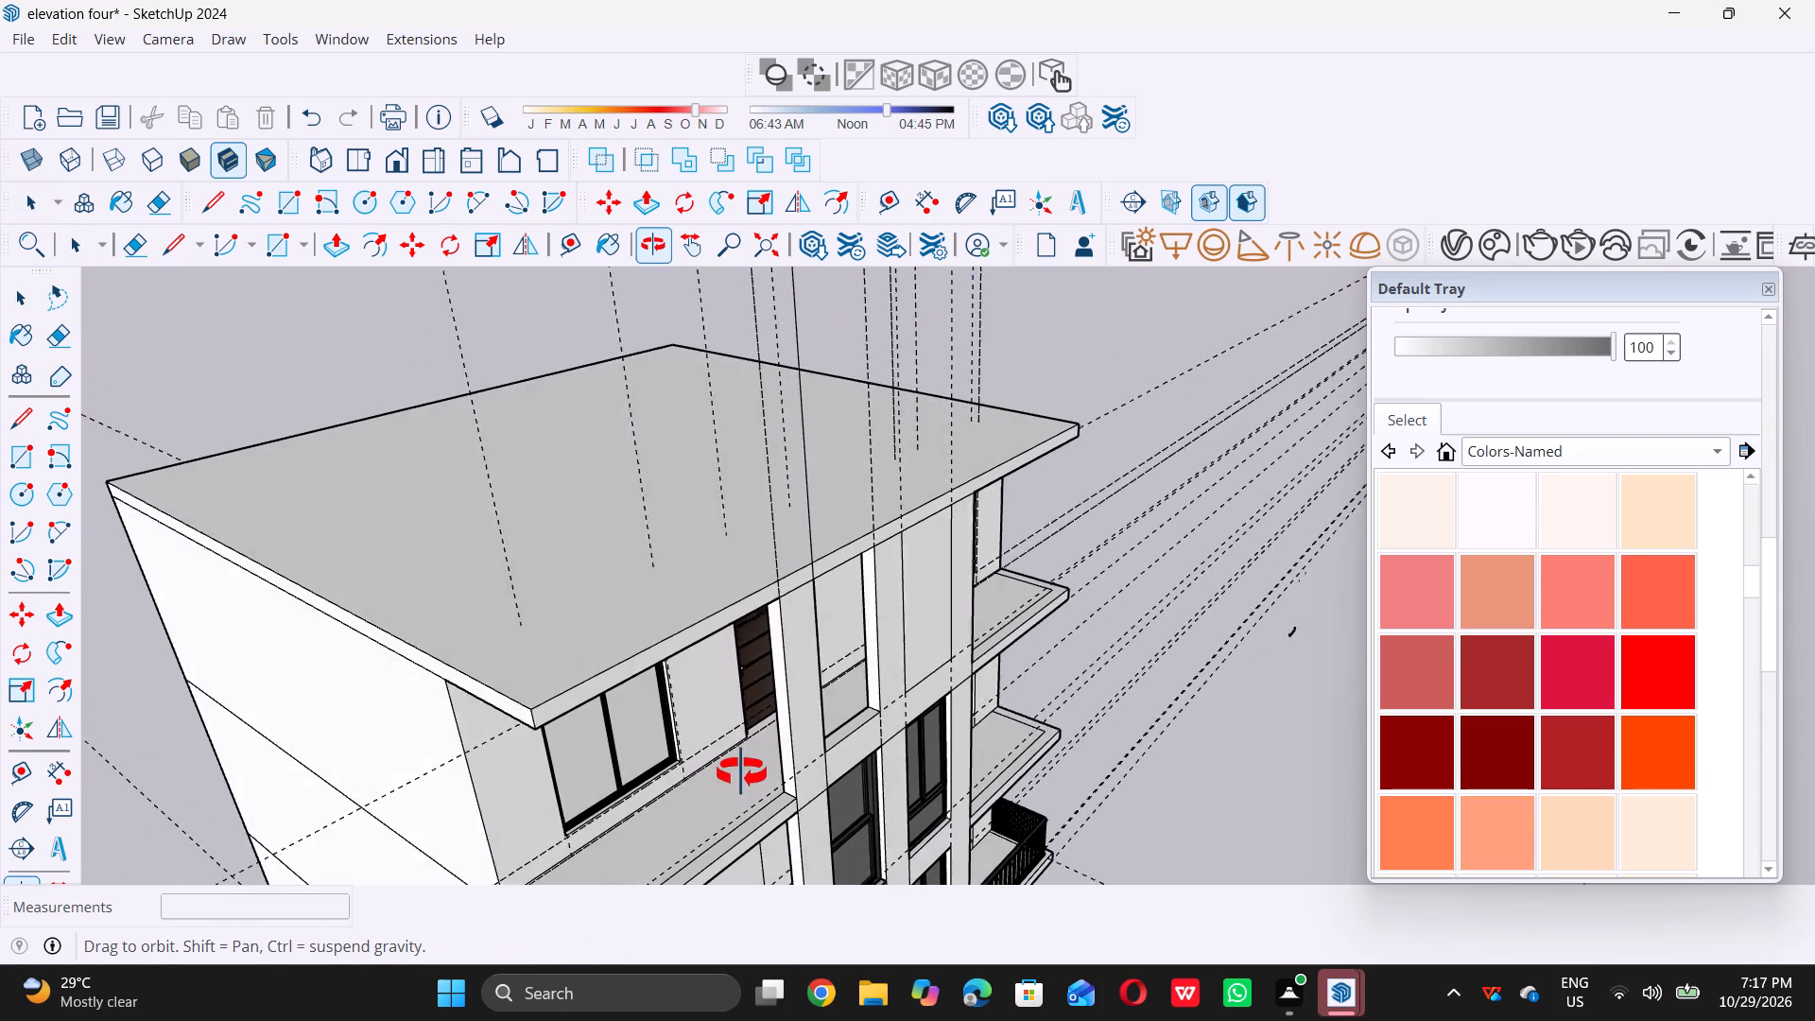
middle_click_drag(741, 772, 744, 770)
scroll(892, 689, "down", 5)
scroll(840, 746, "down", 3)
middle_click_drag(815, 777, 867, 698)
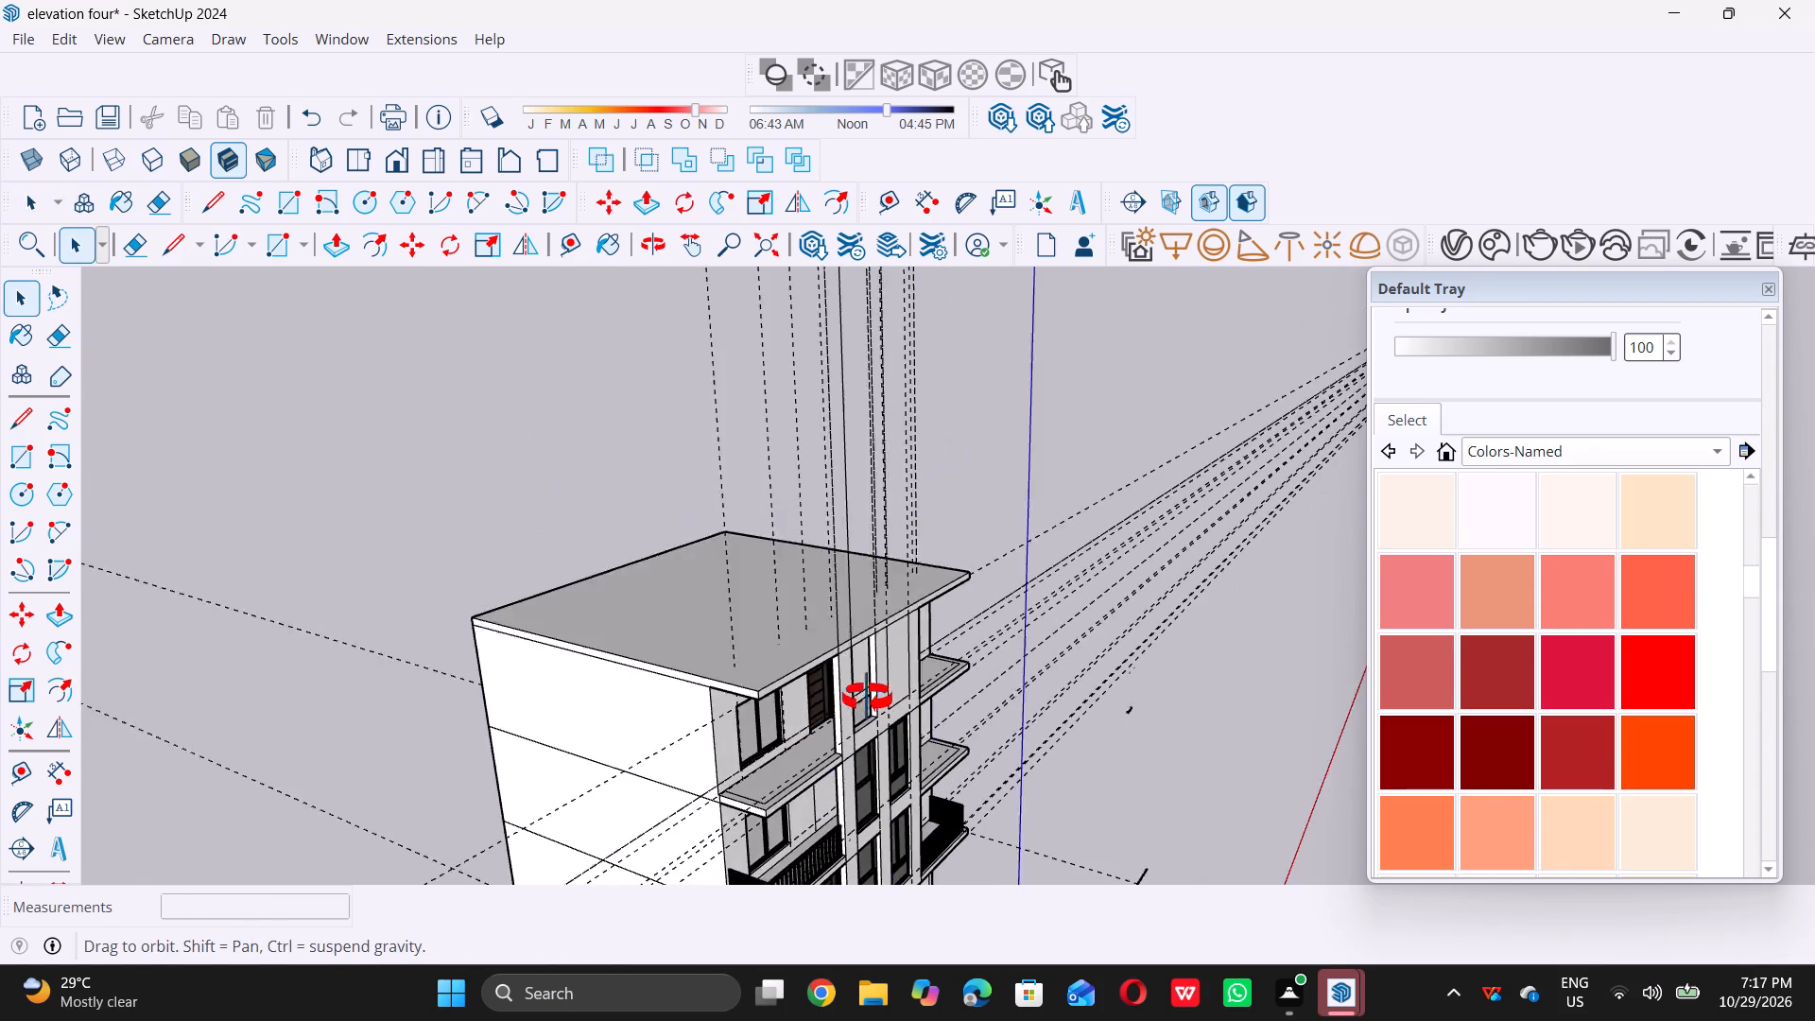
middle_click_drag(867, 698, 861, 698)
scroll(877, 688, "up", 5)
middle_click_drag(897, 675, 864, 694)
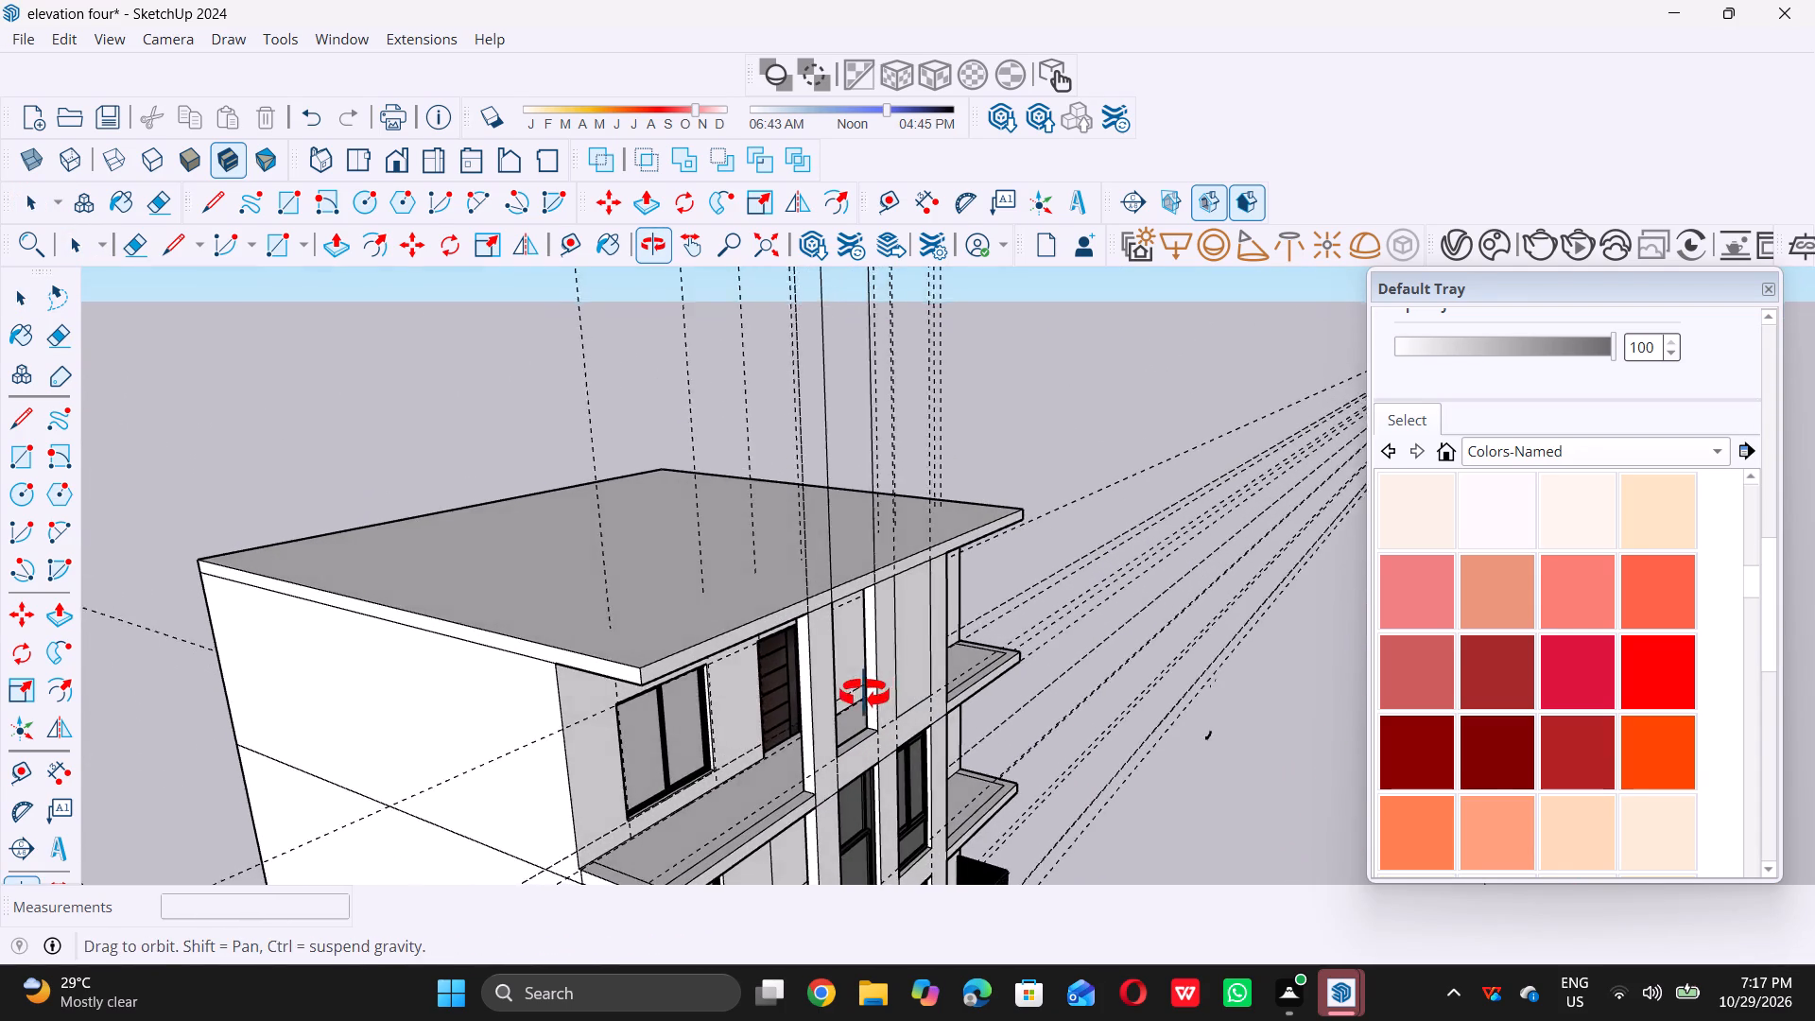
middle_click_drag(864, 694, 863, 695)
scroll(863, 695, "up", 5)
left_click(920, 650)
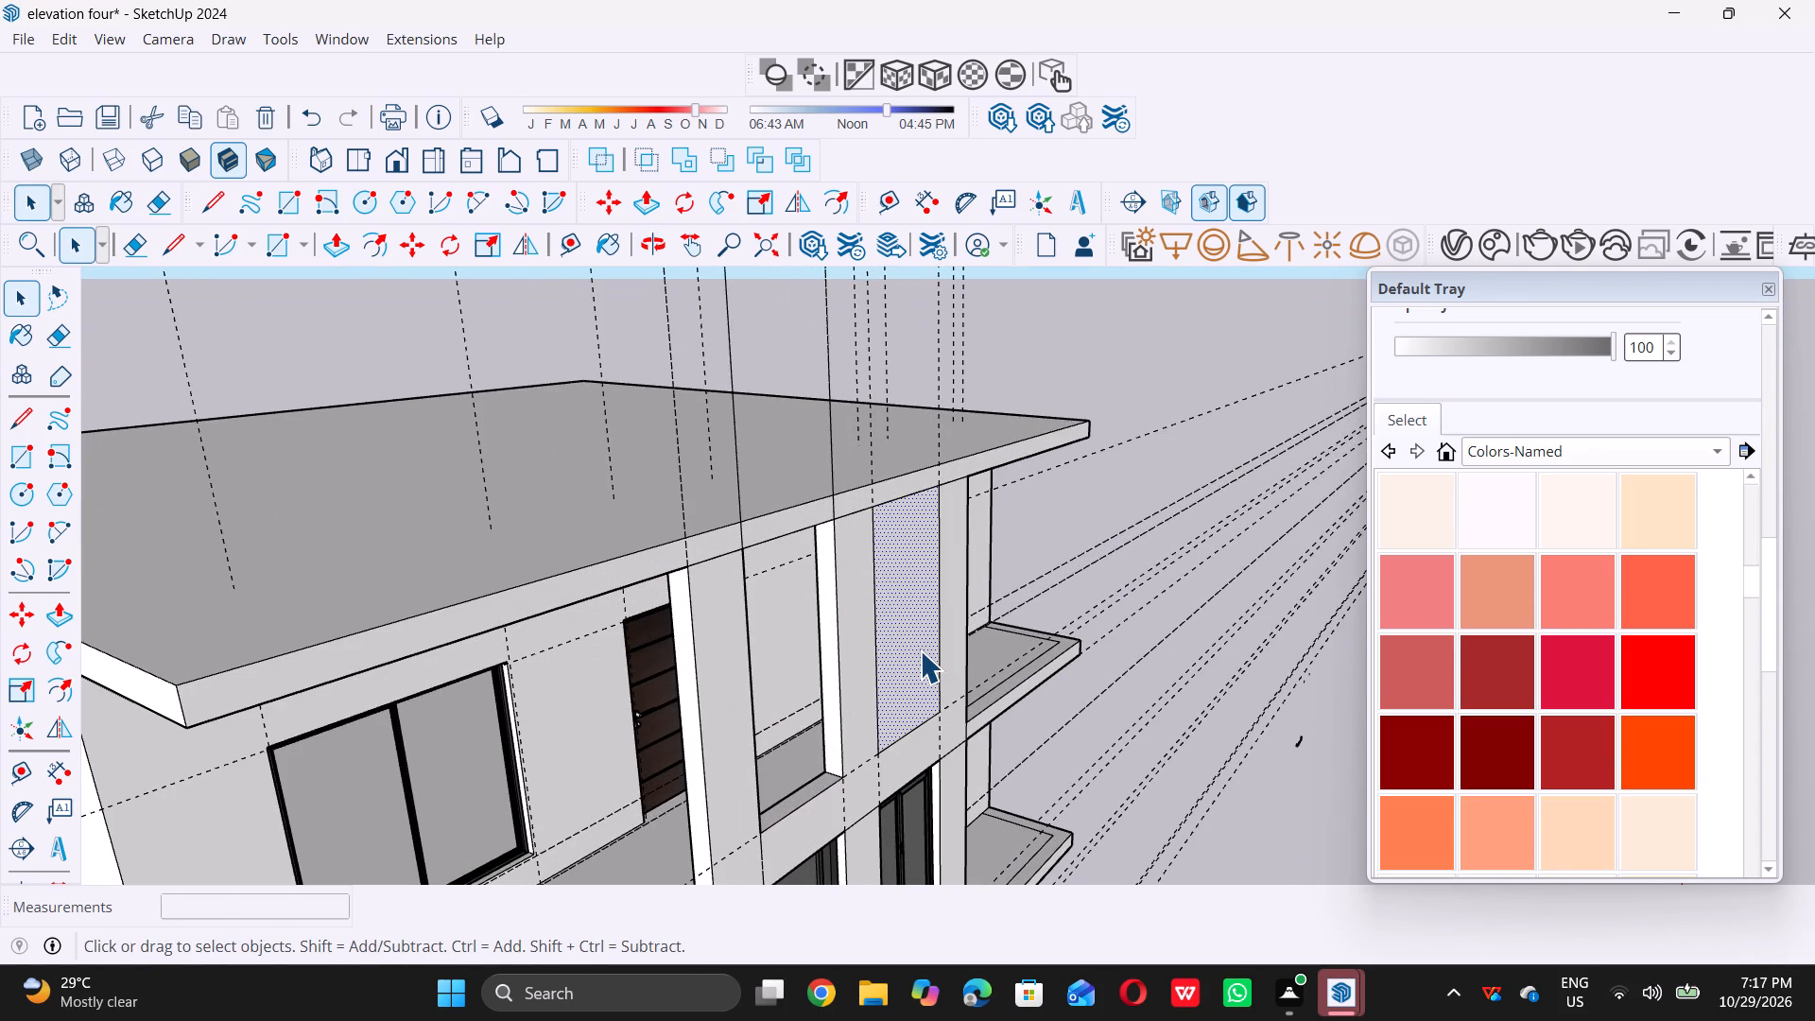
key("p")
triple_click(920, 650)
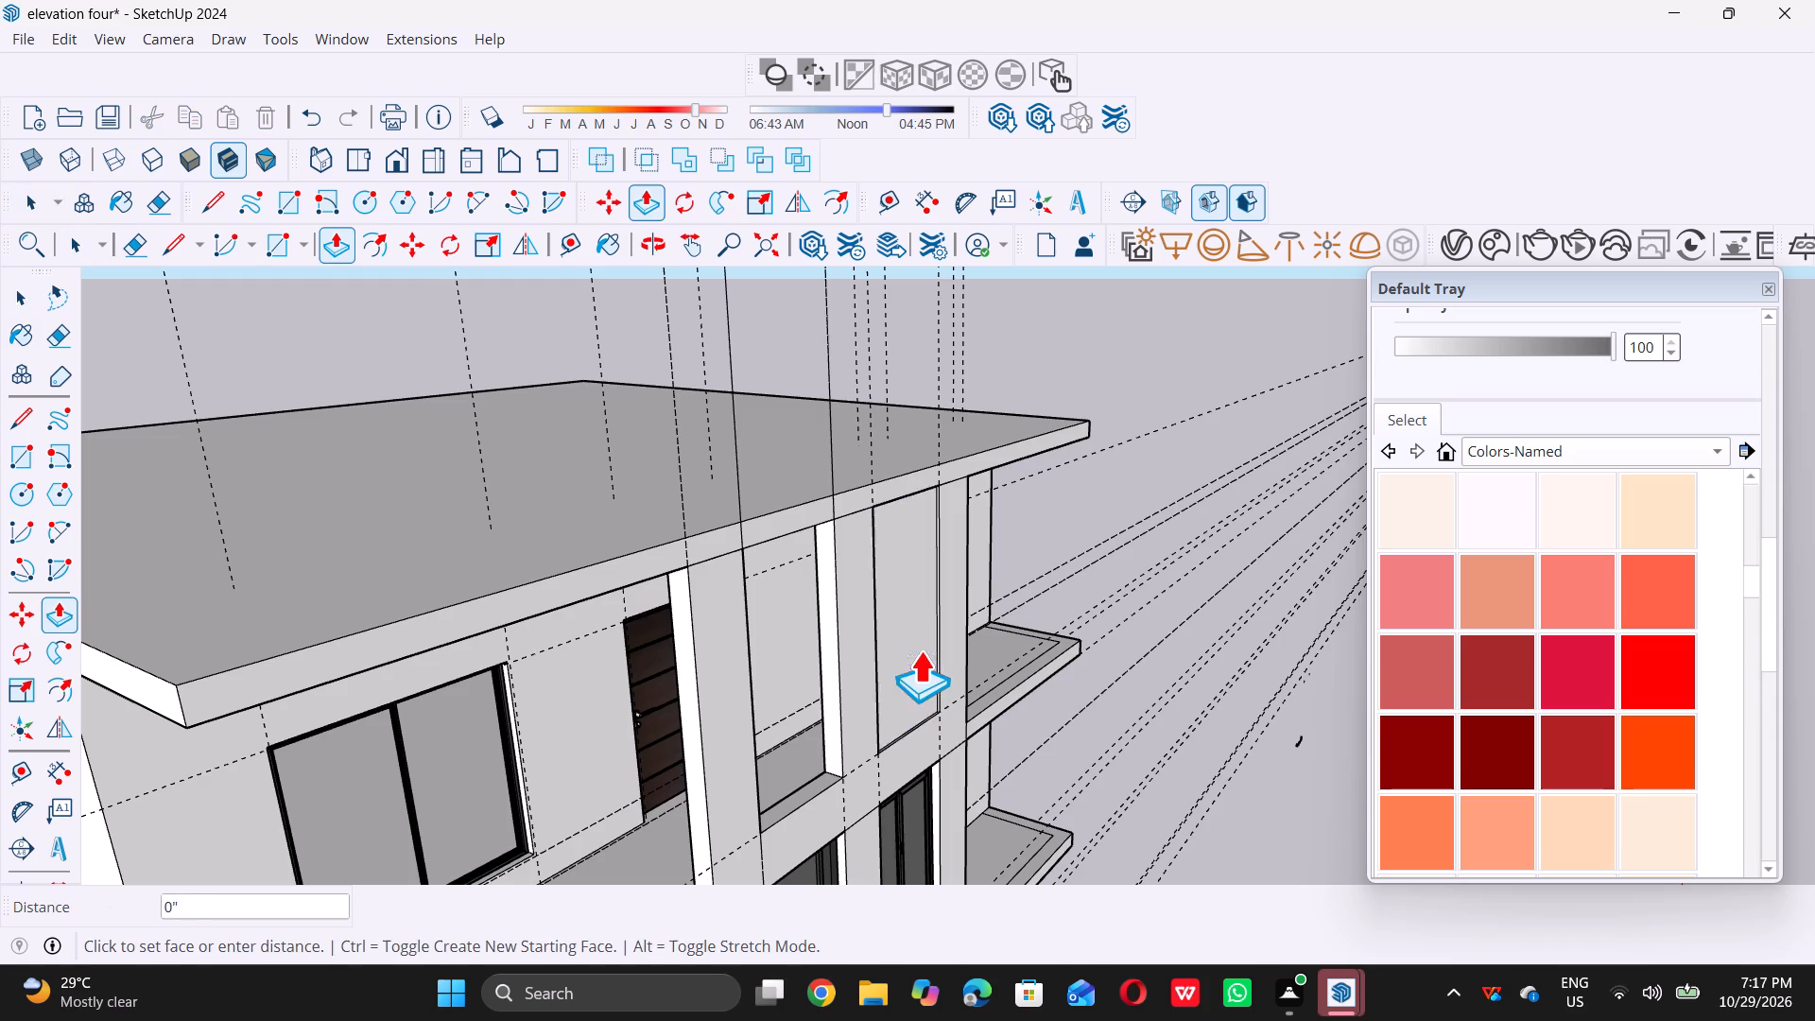
triple_click(817, 649)
key("space")
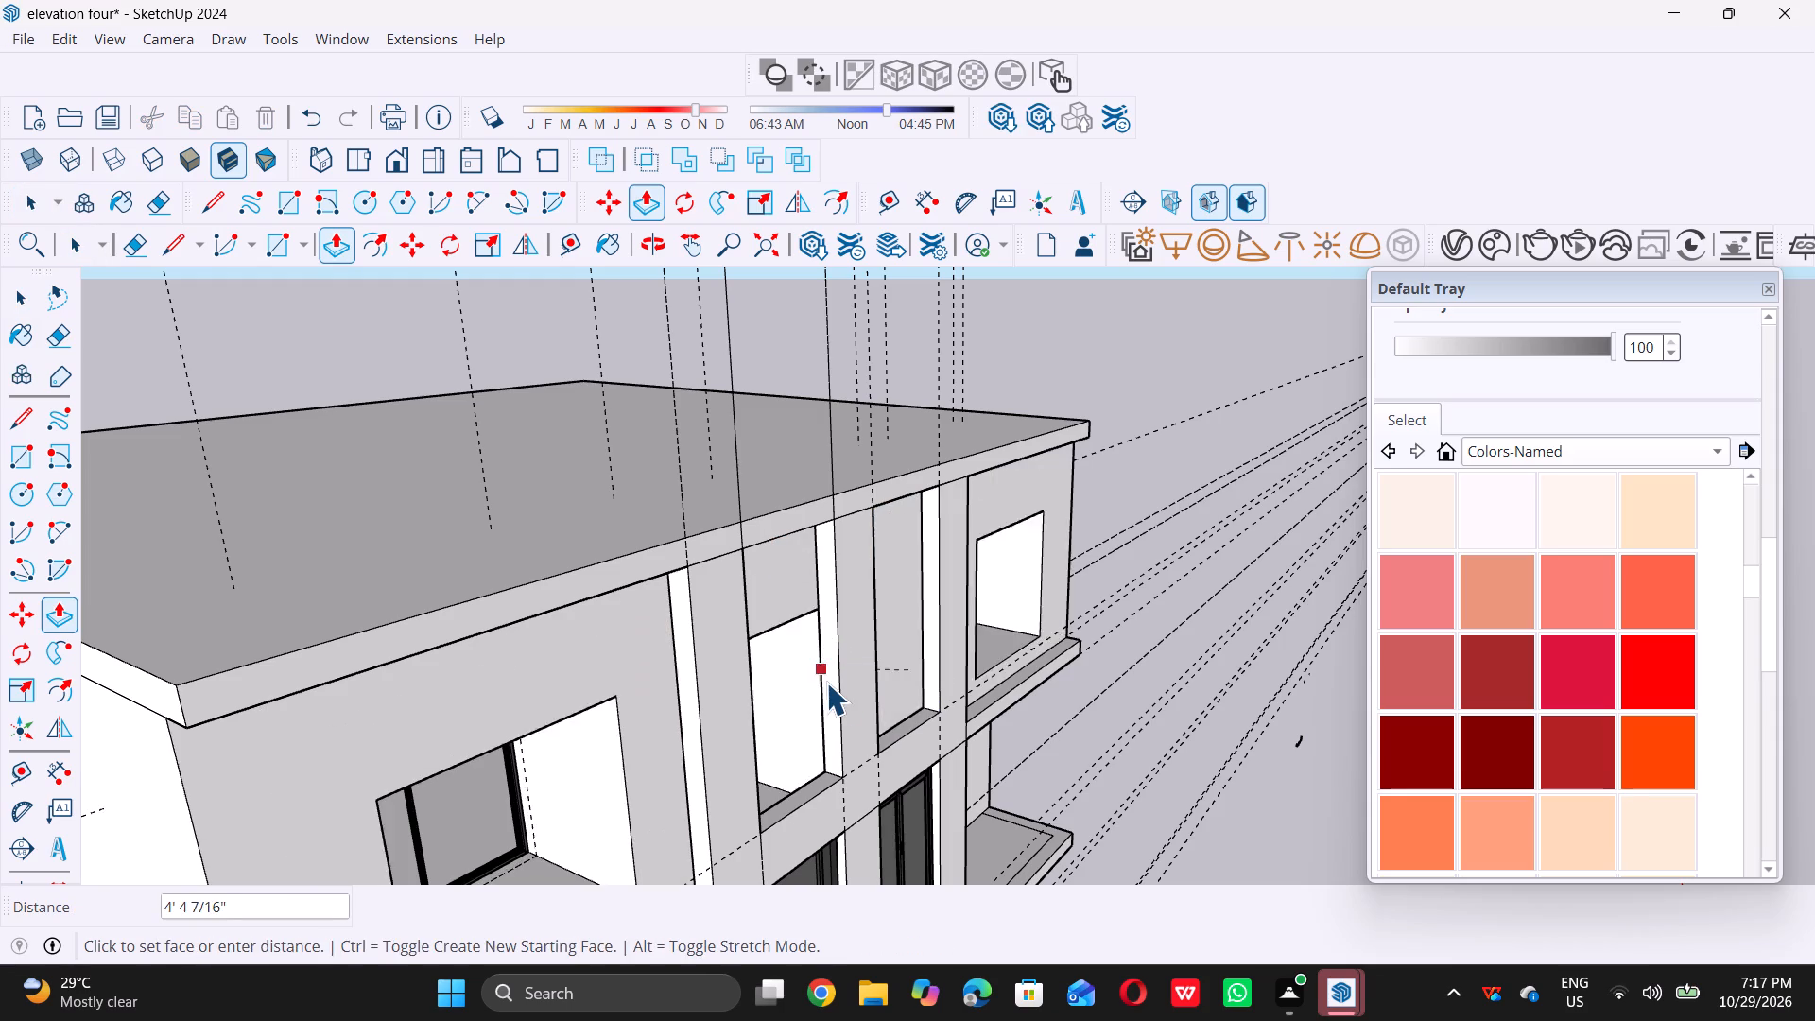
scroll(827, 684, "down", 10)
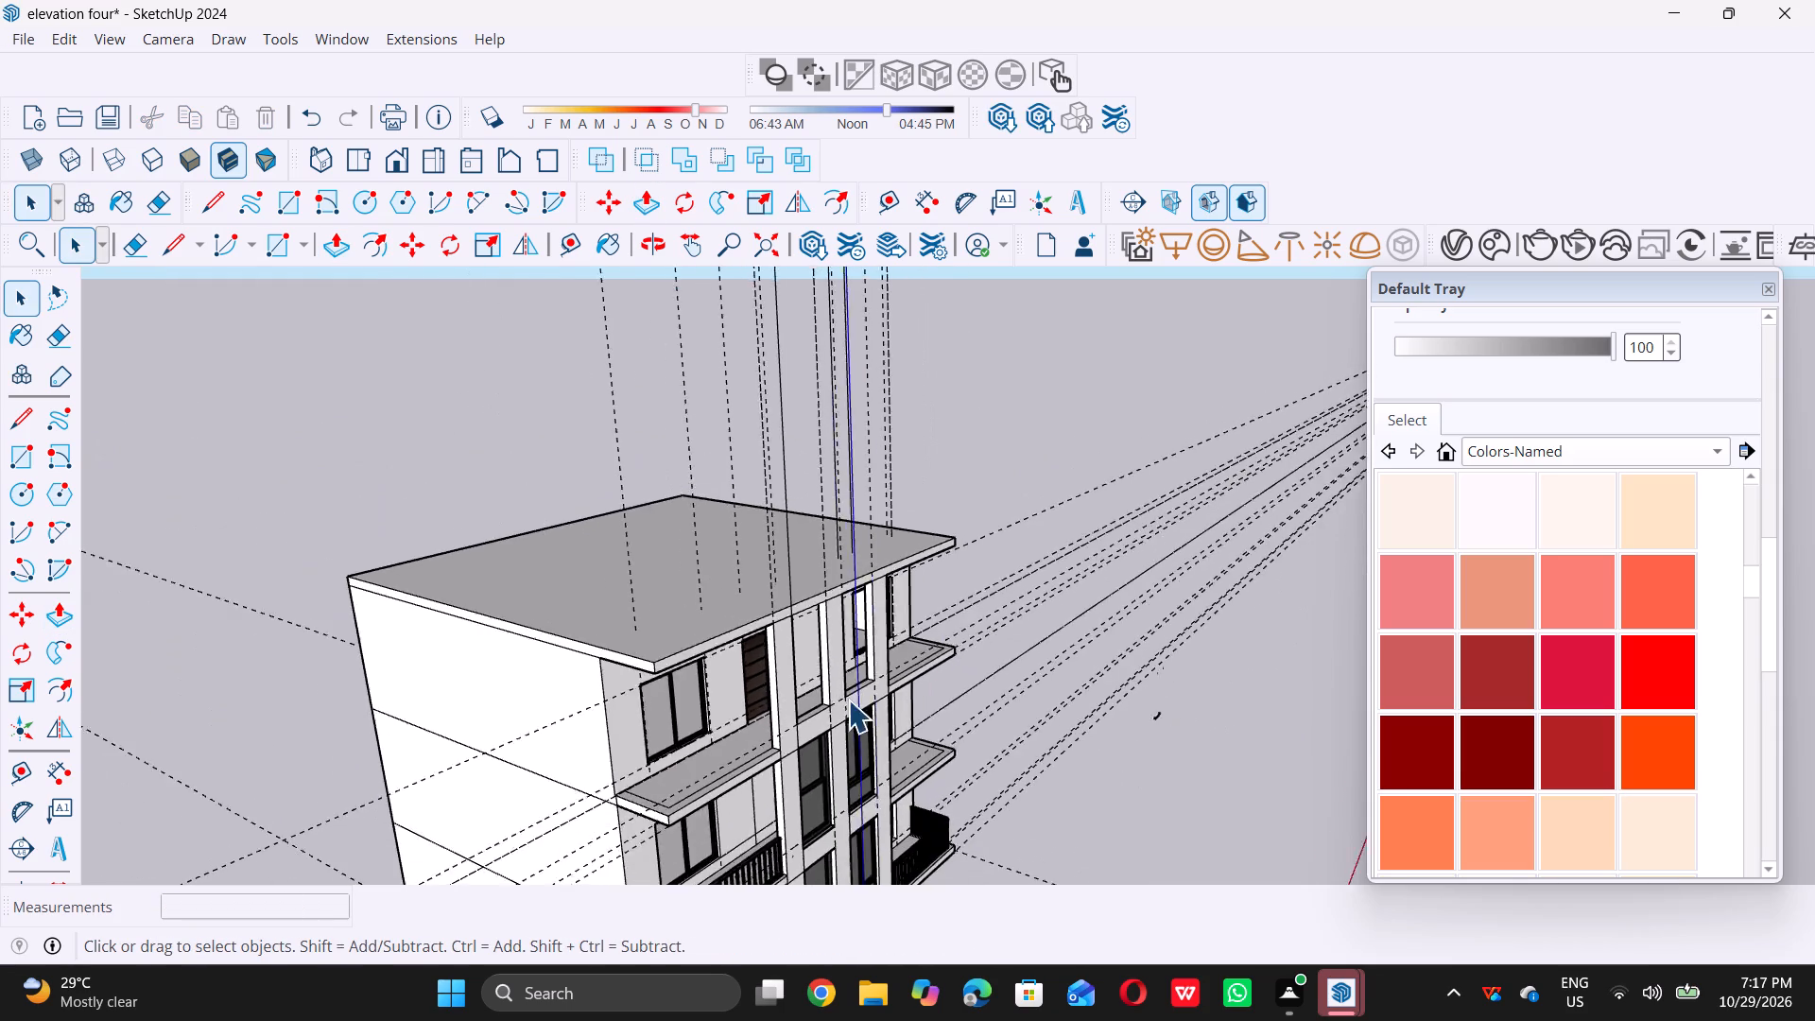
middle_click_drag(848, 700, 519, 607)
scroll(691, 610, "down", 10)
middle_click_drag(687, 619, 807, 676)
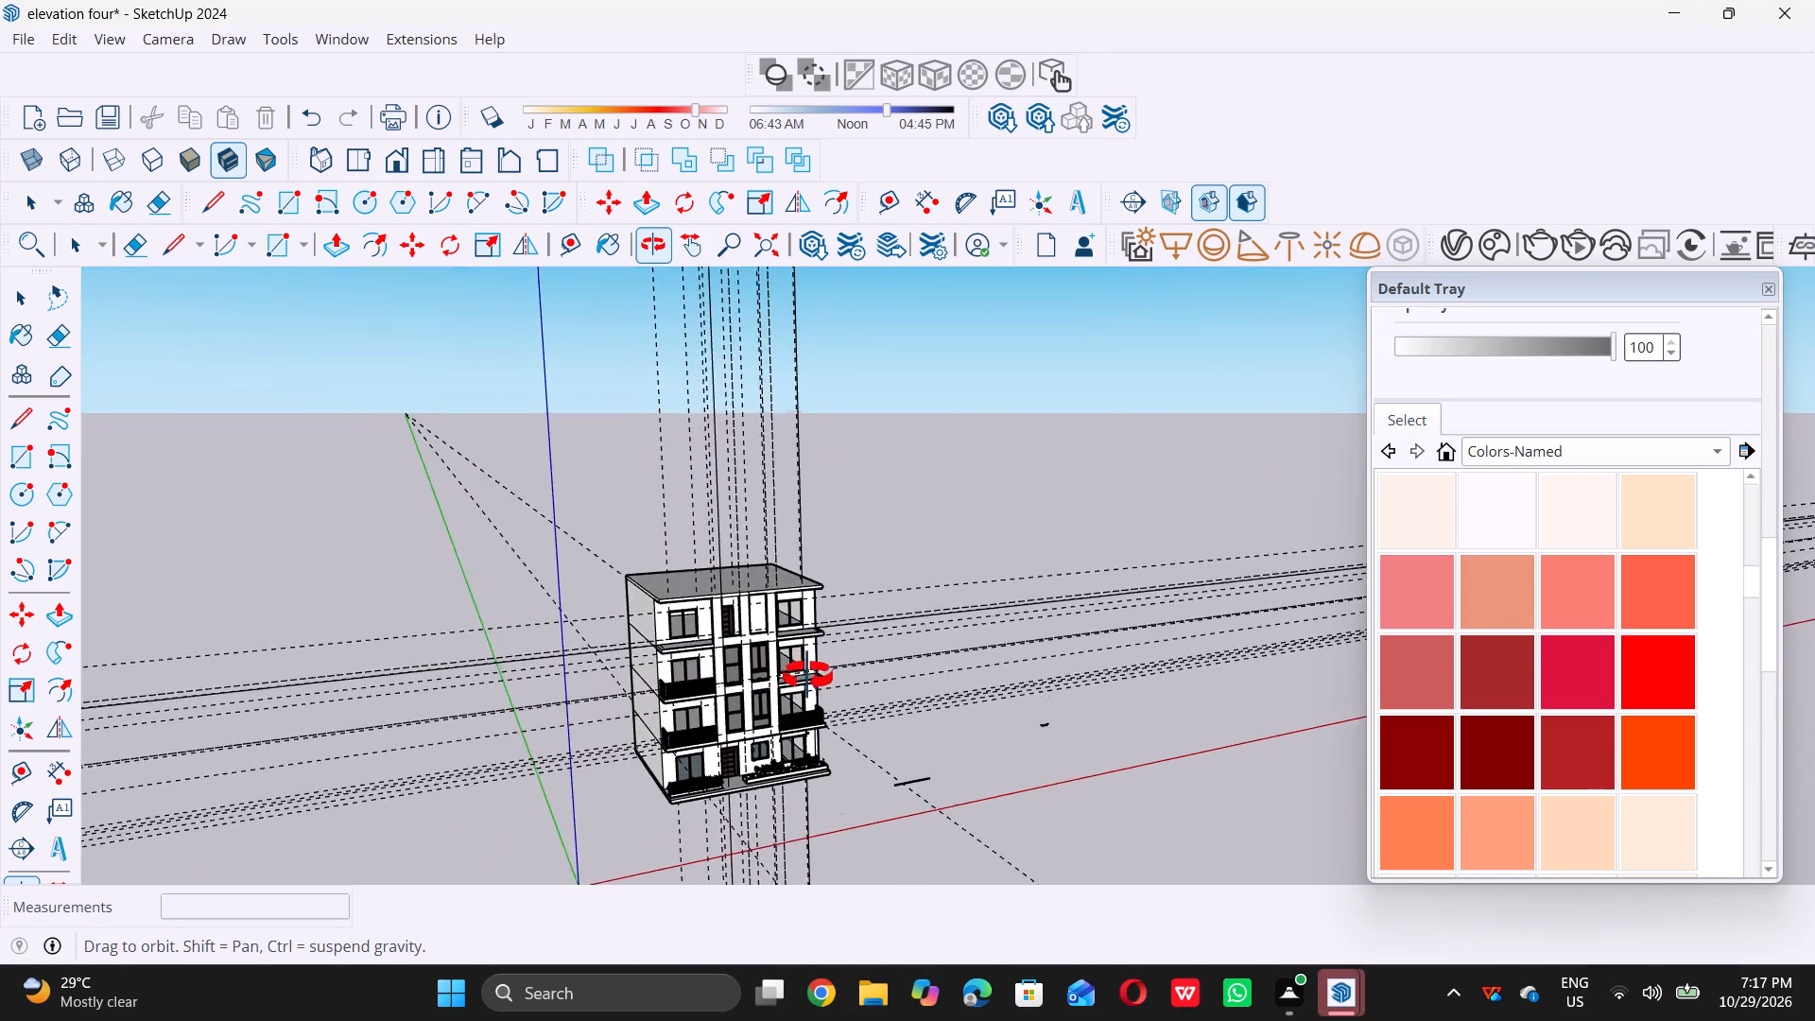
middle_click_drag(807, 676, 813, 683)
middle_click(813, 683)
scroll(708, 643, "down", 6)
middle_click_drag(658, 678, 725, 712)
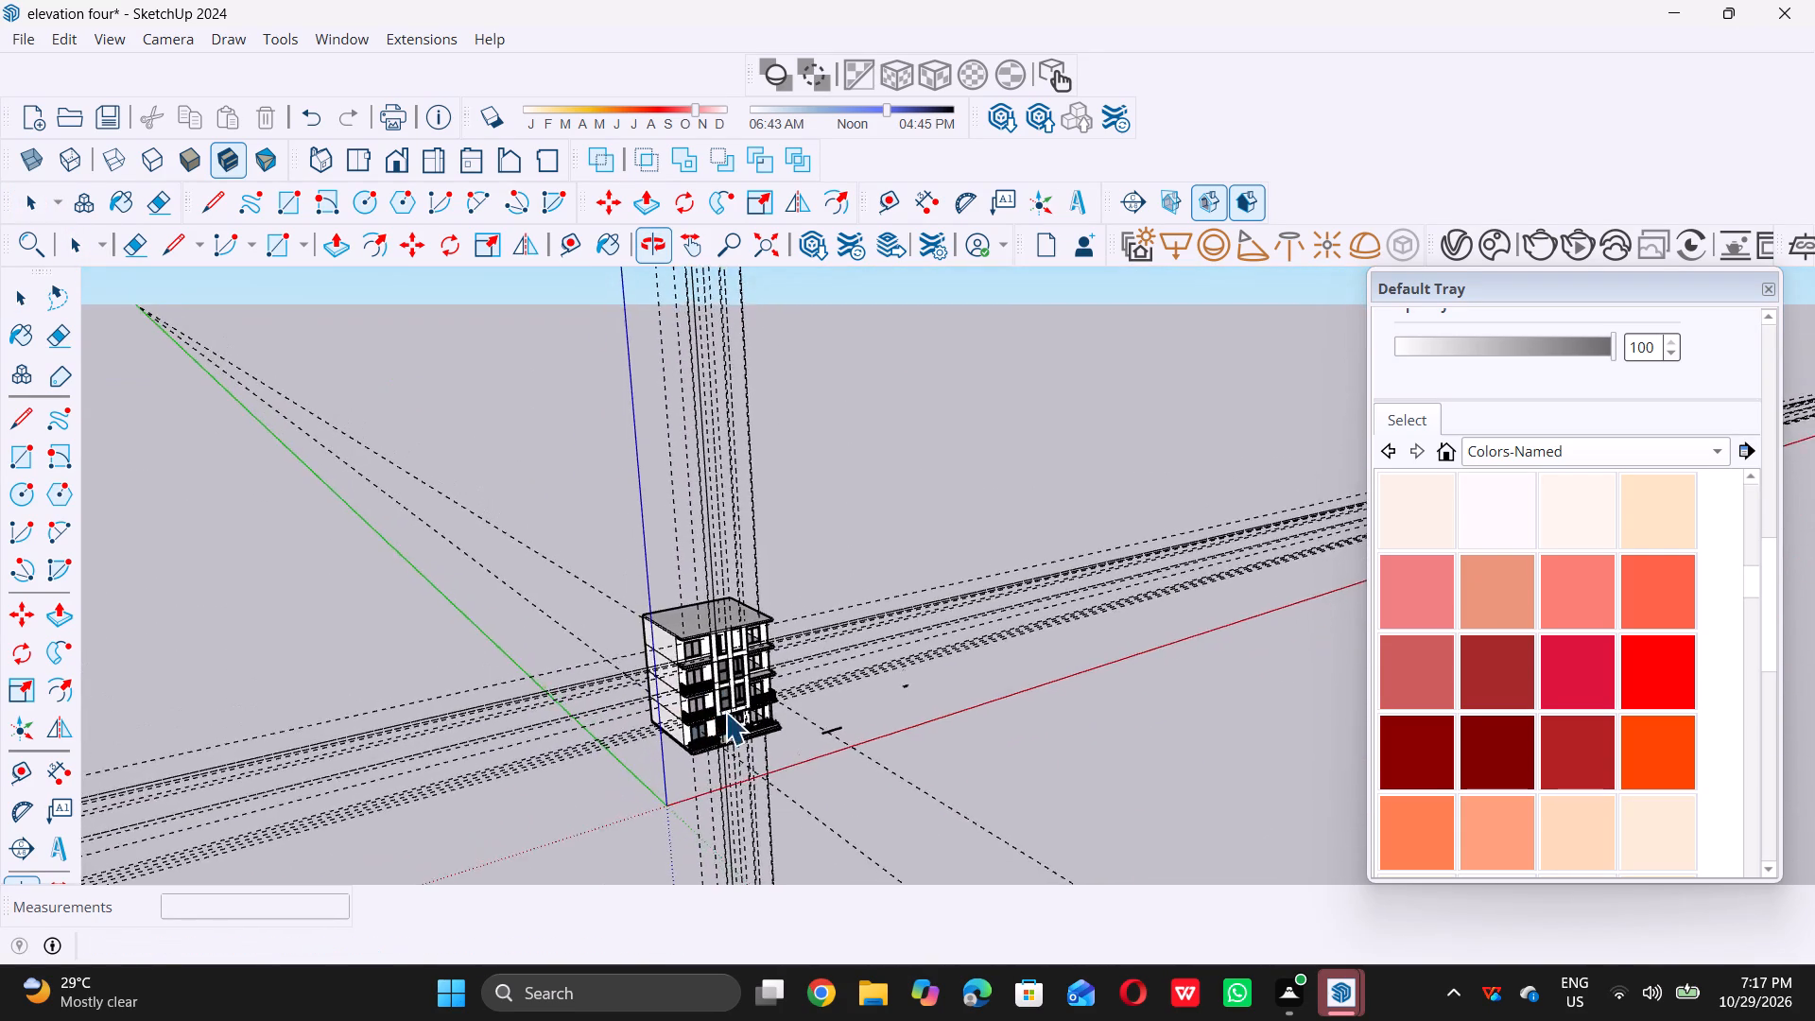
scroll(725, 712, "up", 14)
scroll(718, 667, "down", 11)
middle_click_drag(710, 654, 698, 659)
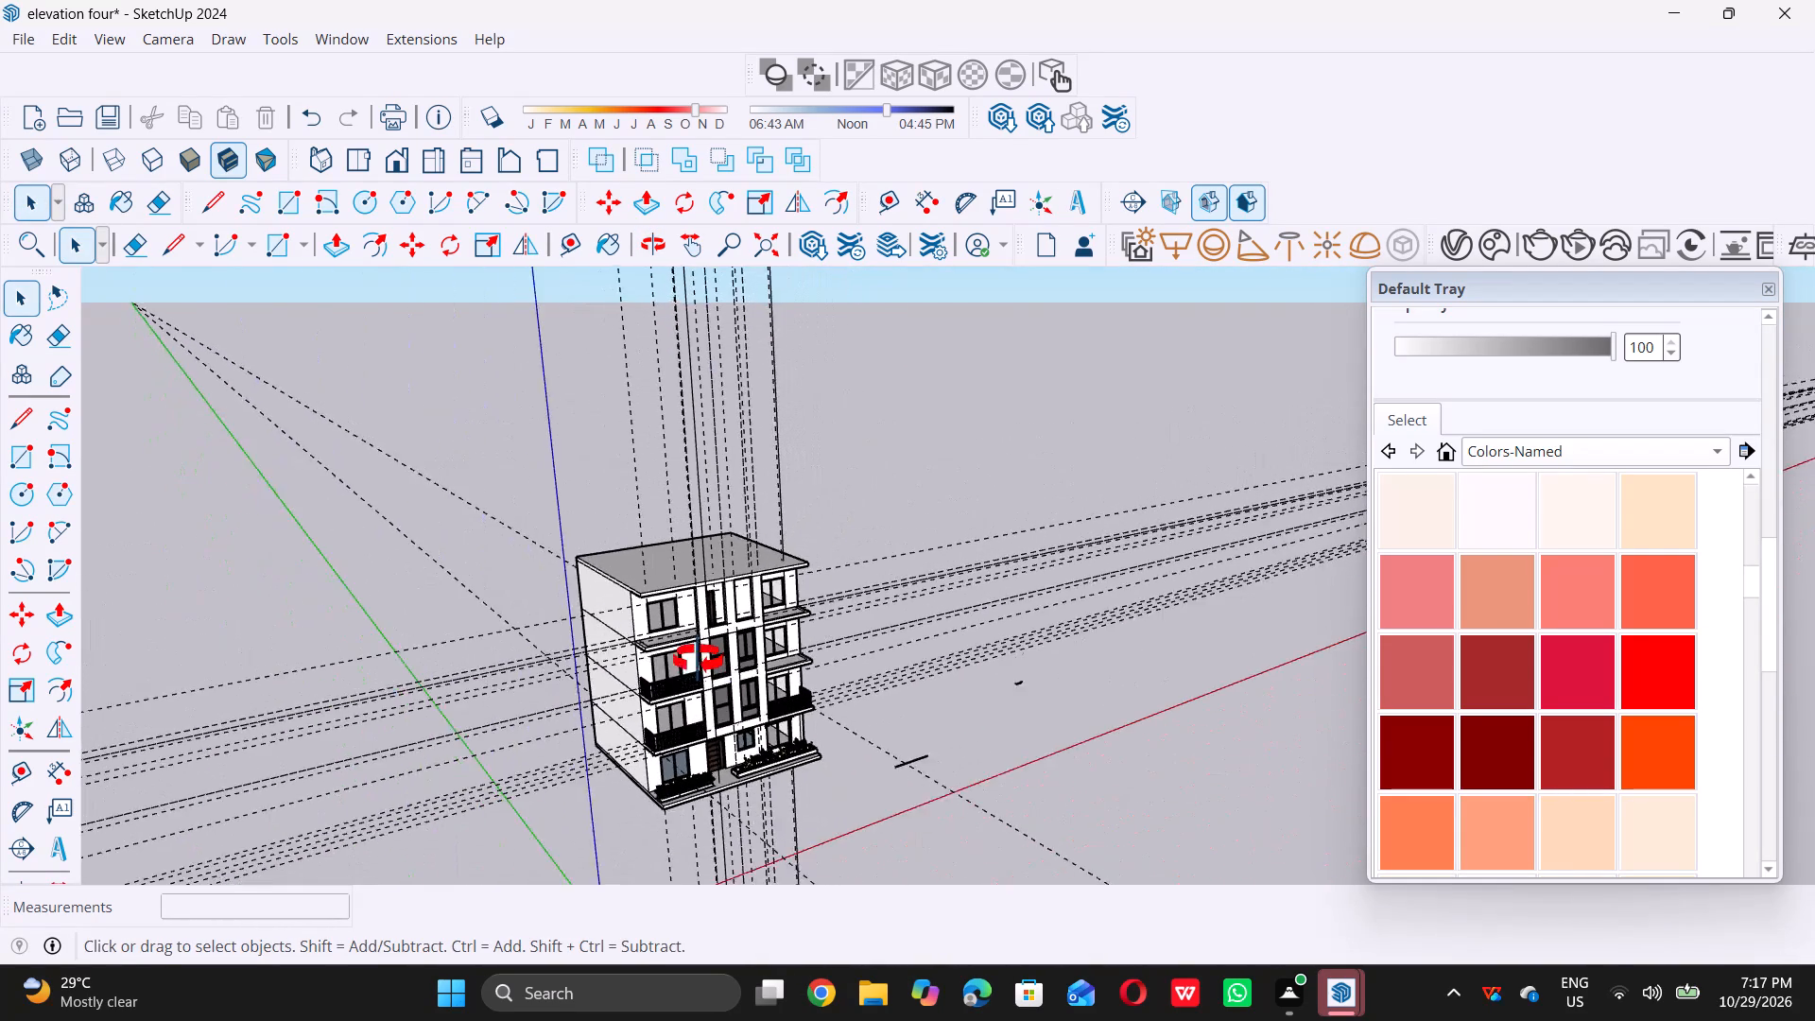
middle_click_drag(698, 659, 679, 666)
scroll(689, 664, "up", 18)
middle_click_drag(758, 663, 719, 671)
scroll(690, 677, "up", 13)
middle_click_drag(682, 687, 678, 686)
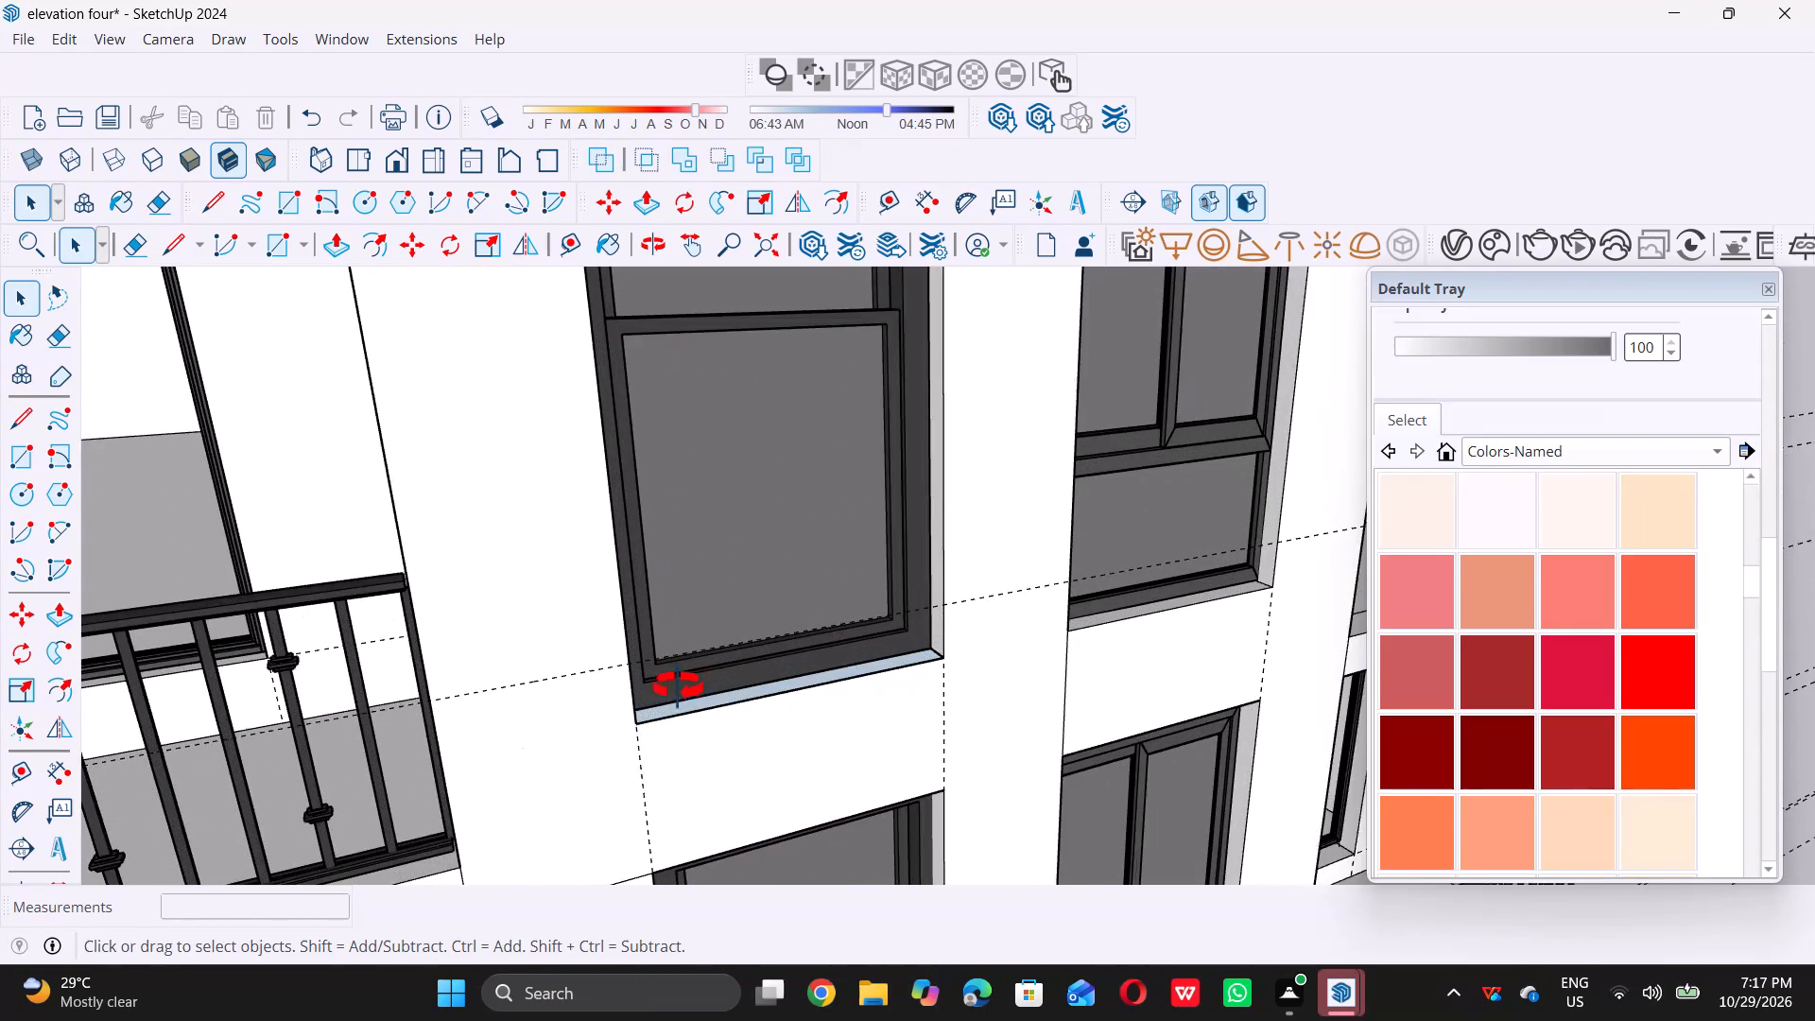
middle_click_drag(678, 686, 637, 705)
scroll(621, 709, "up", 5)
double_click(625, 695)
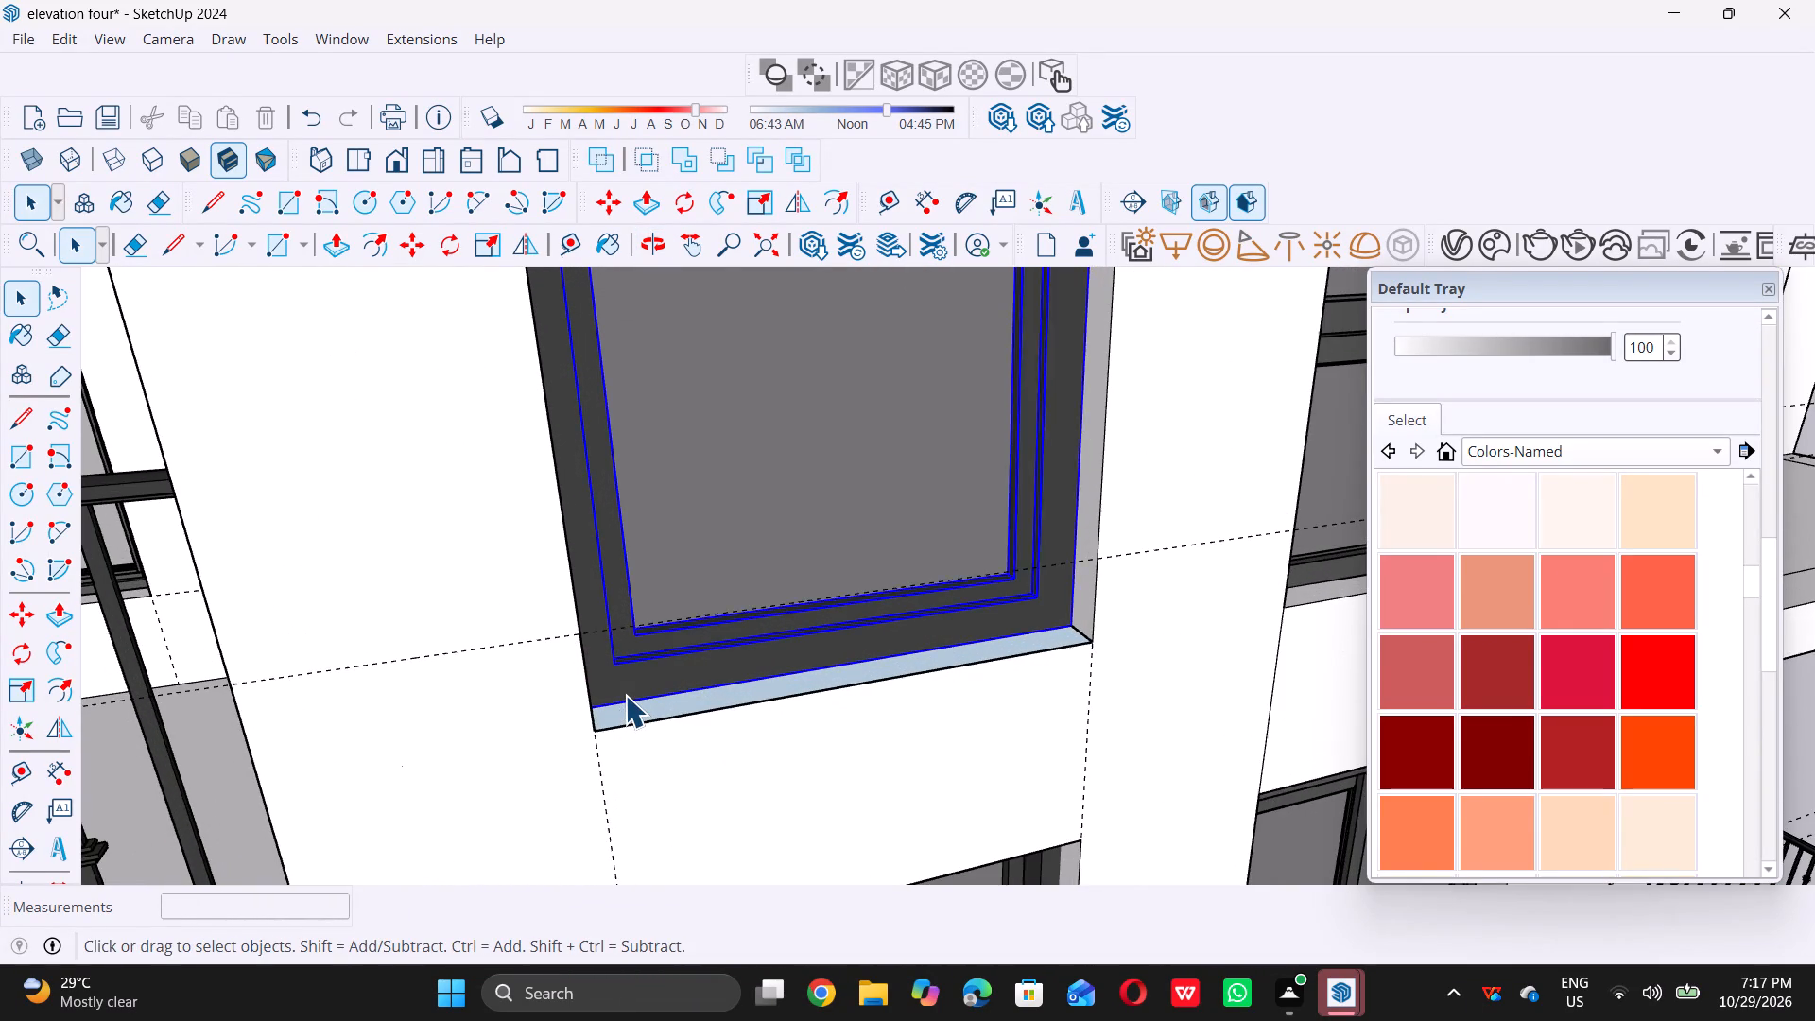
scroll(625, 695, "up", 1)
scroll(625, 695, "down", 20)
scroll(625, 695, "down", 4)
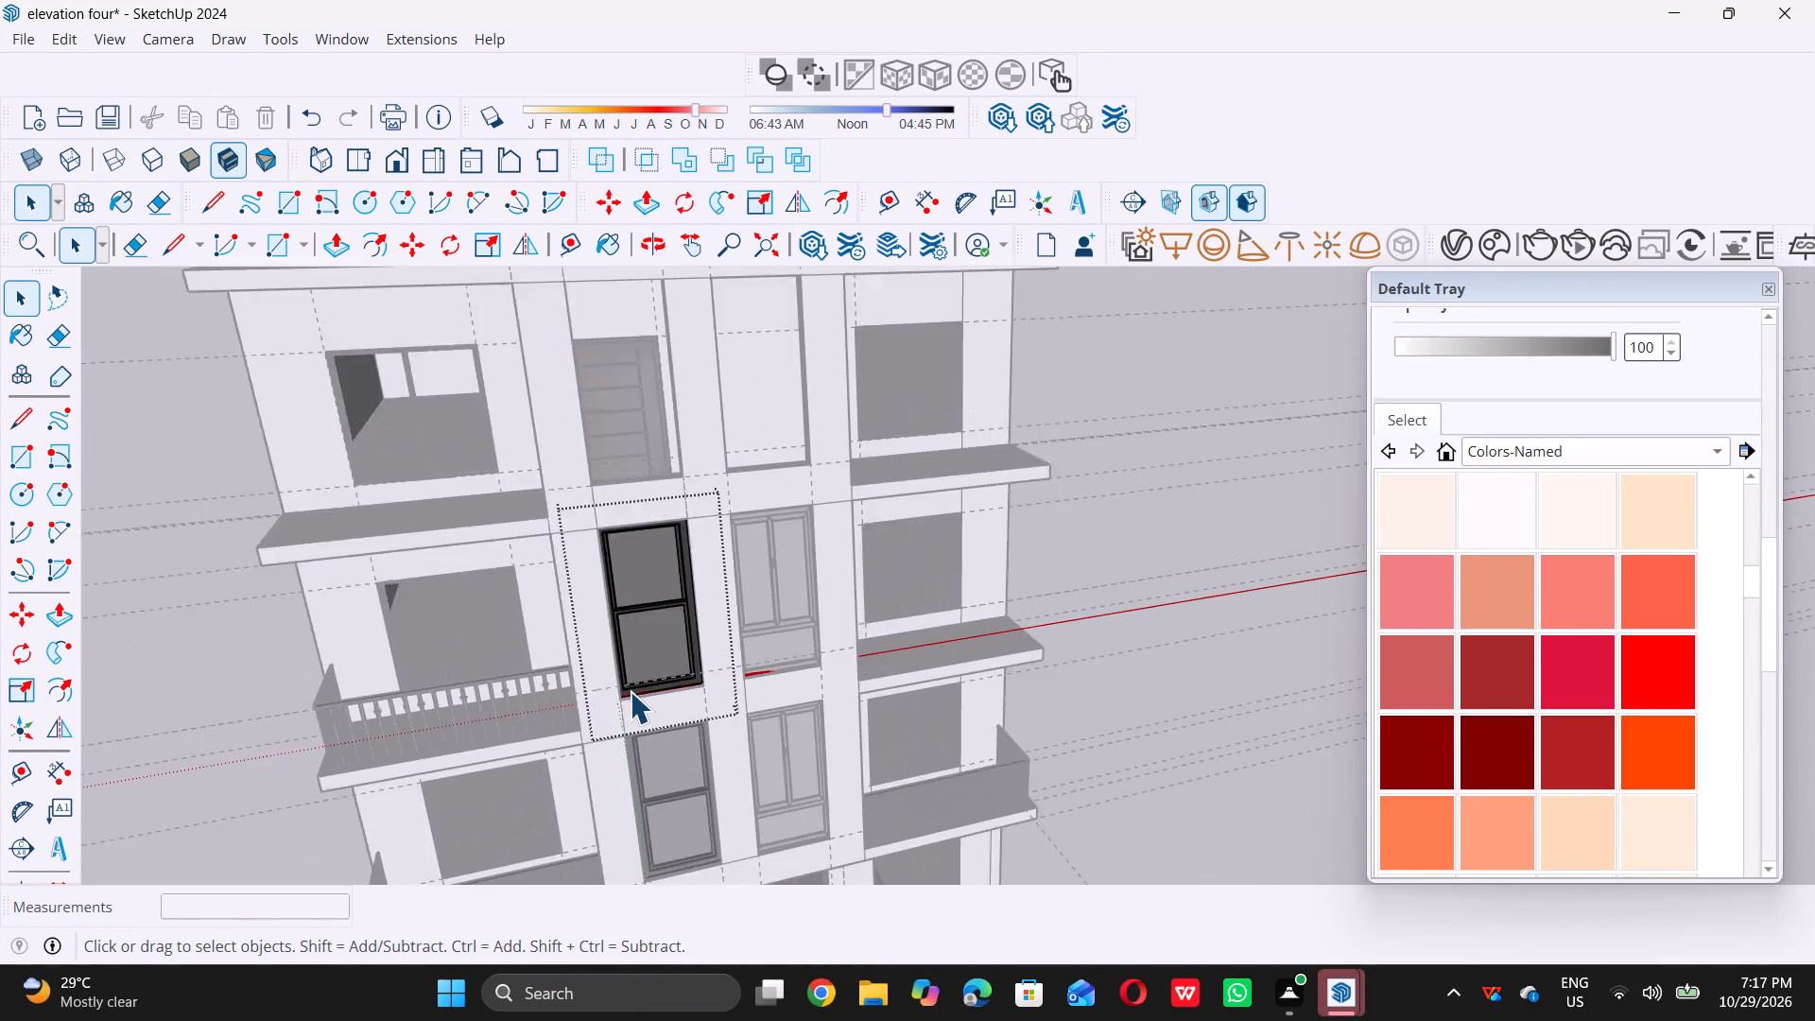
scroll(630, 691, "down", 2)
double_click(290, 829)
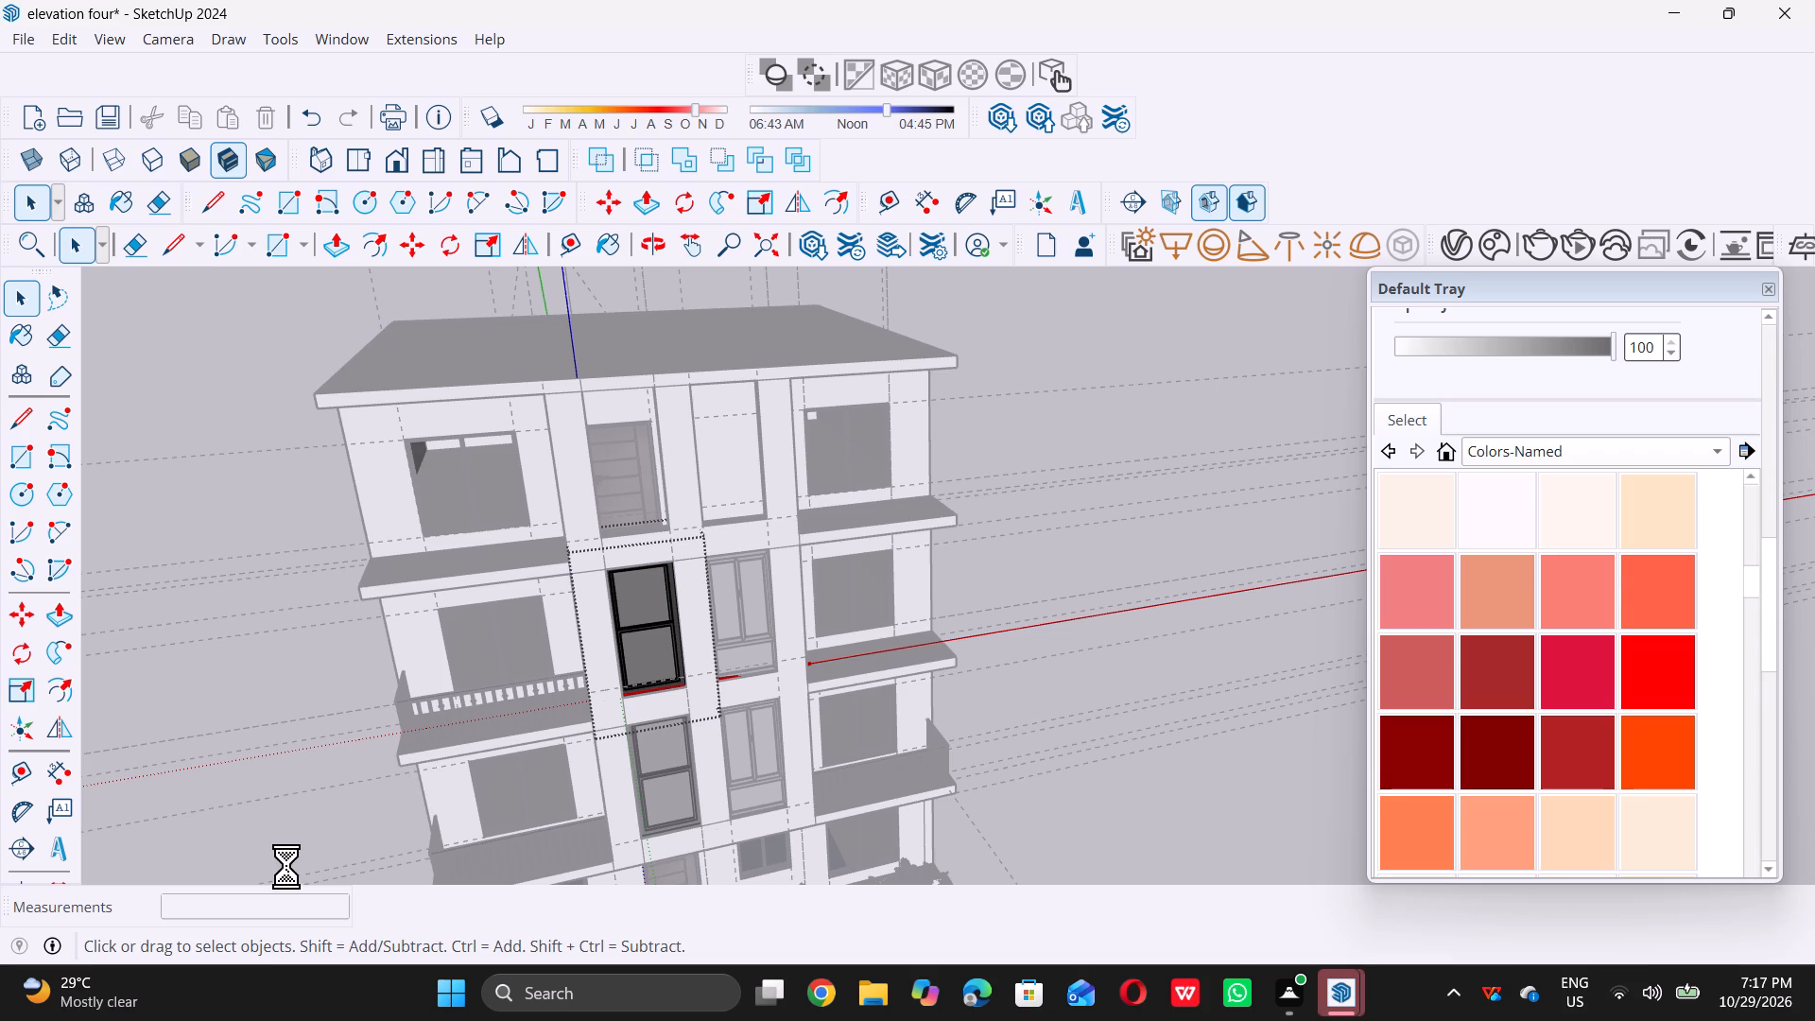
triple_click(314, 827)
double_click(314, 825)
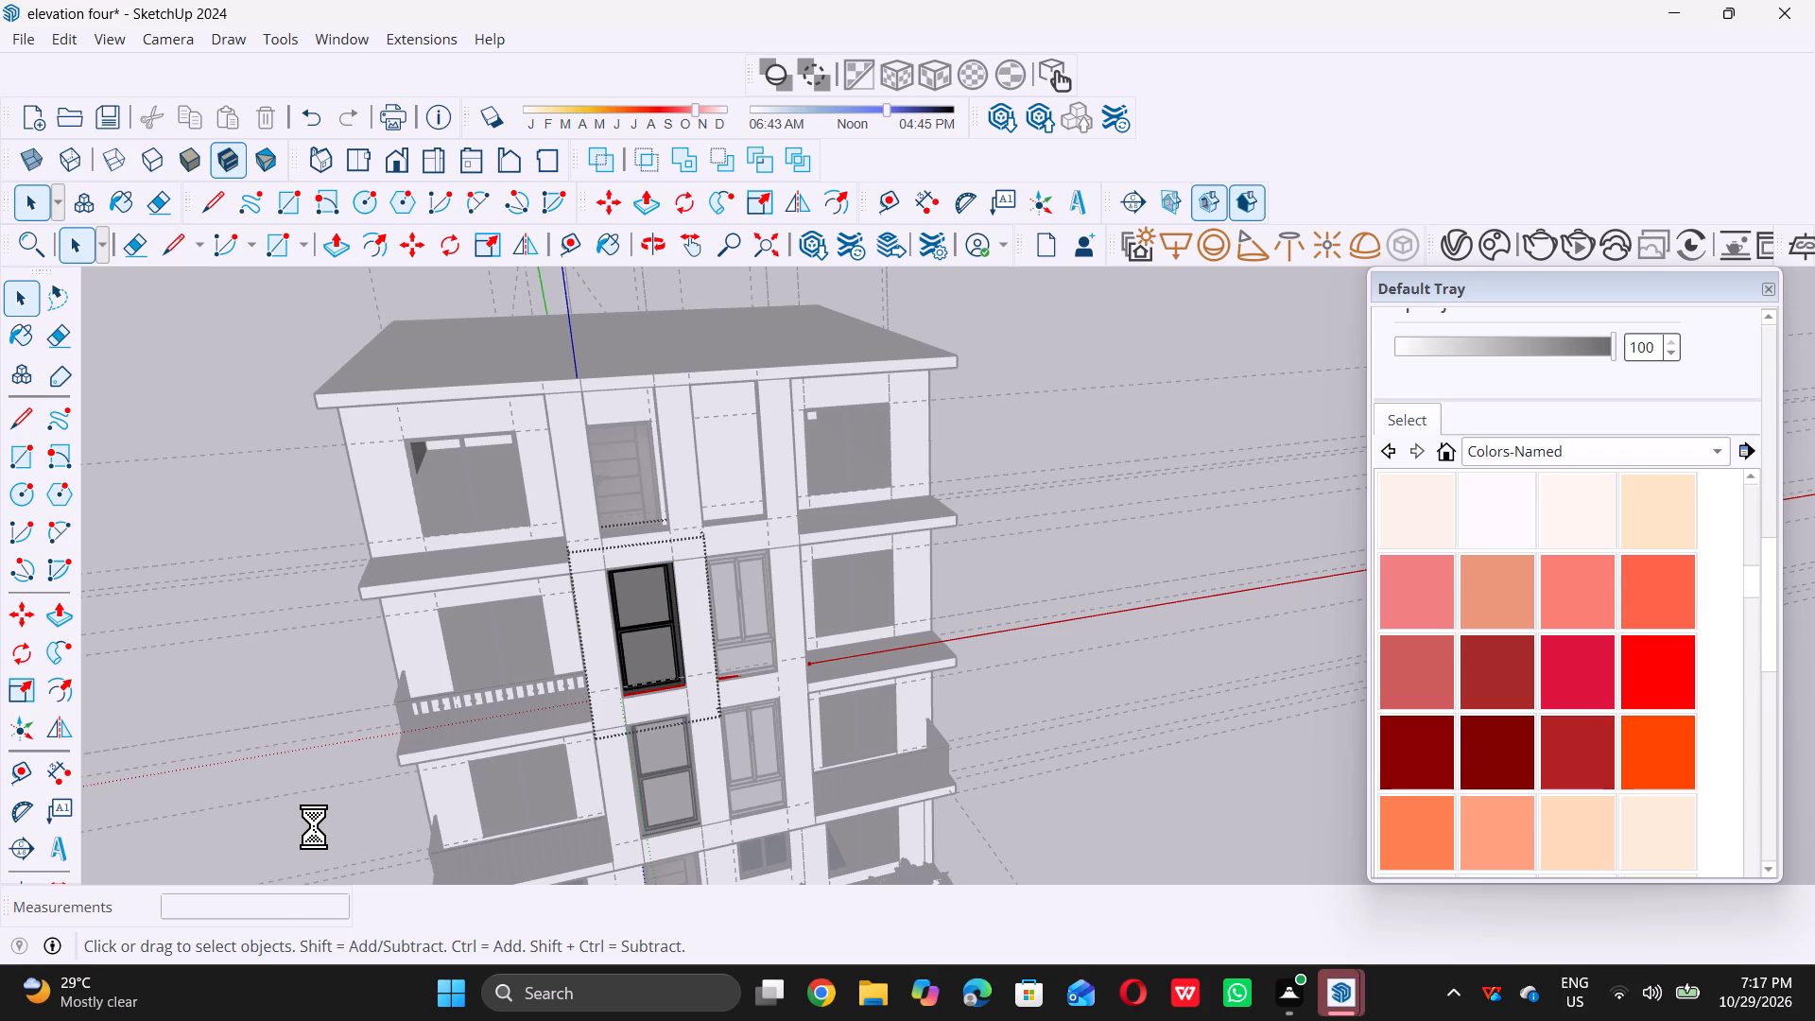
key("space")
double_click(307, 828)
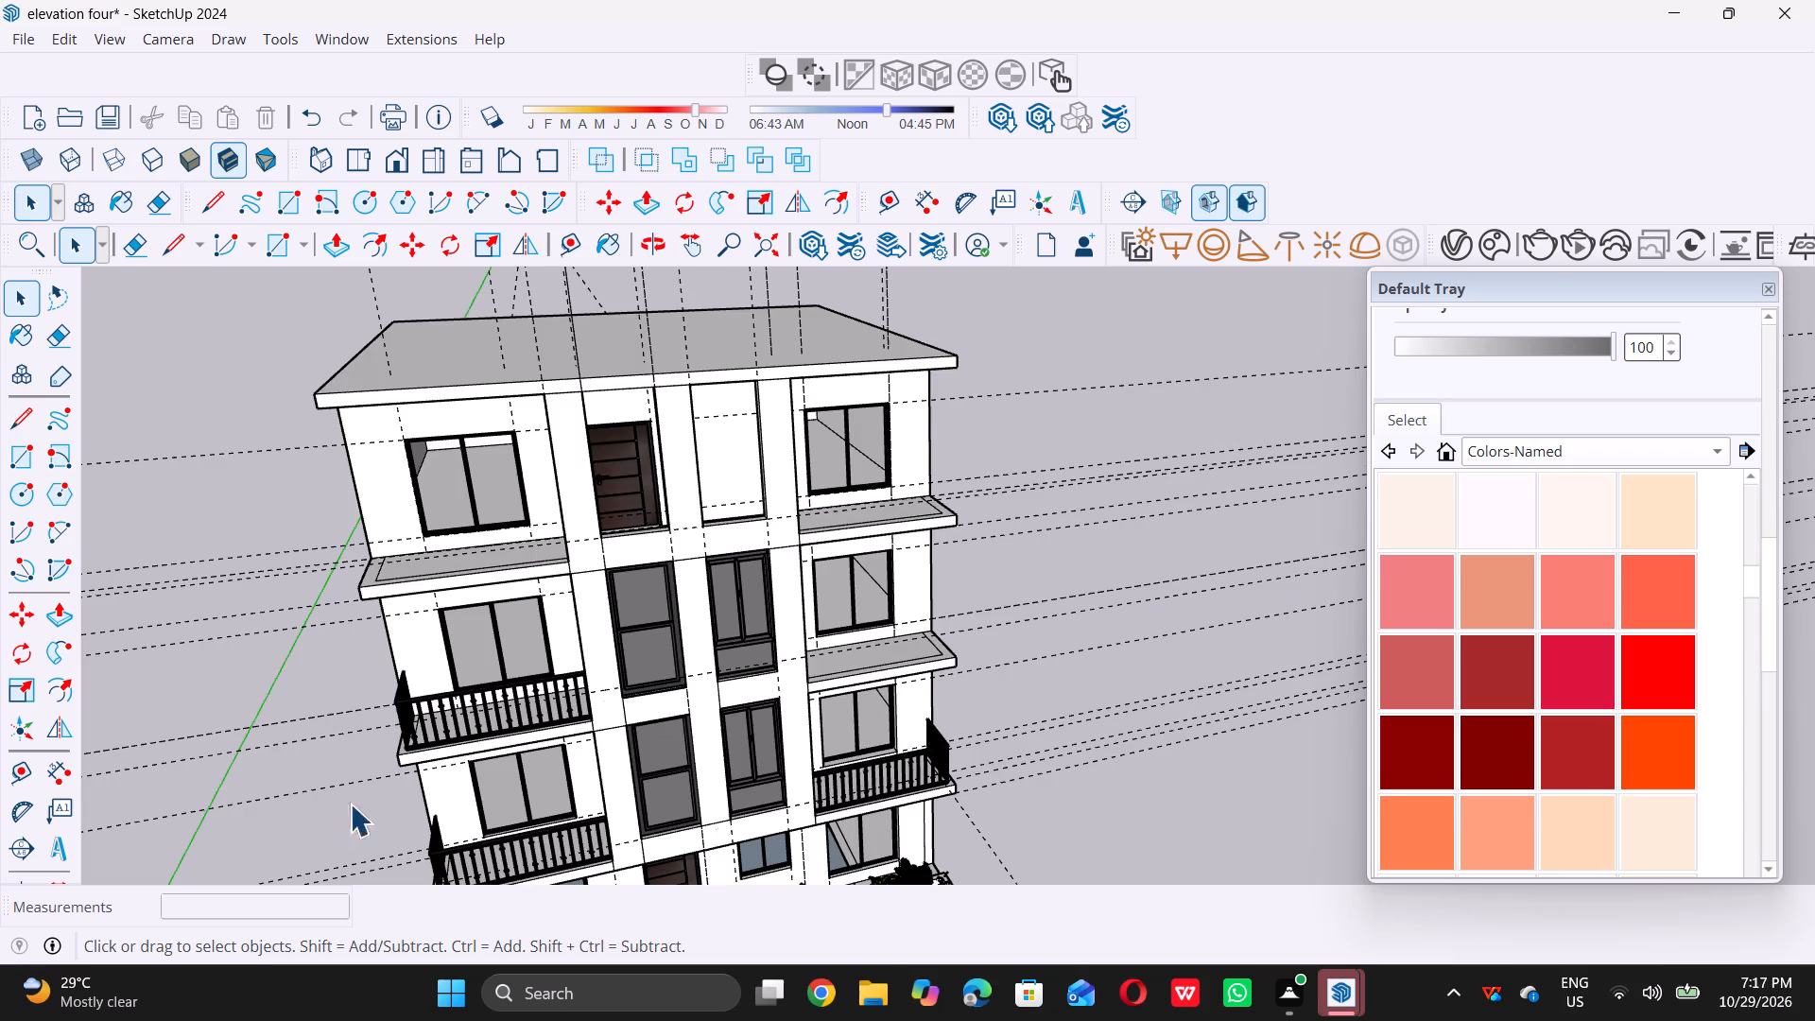
Copy the two-pane window directly below up about 10' 9" into the left central top-storey opening, aligning their lower inner corners.
scroll(642, 656, "down", 3)
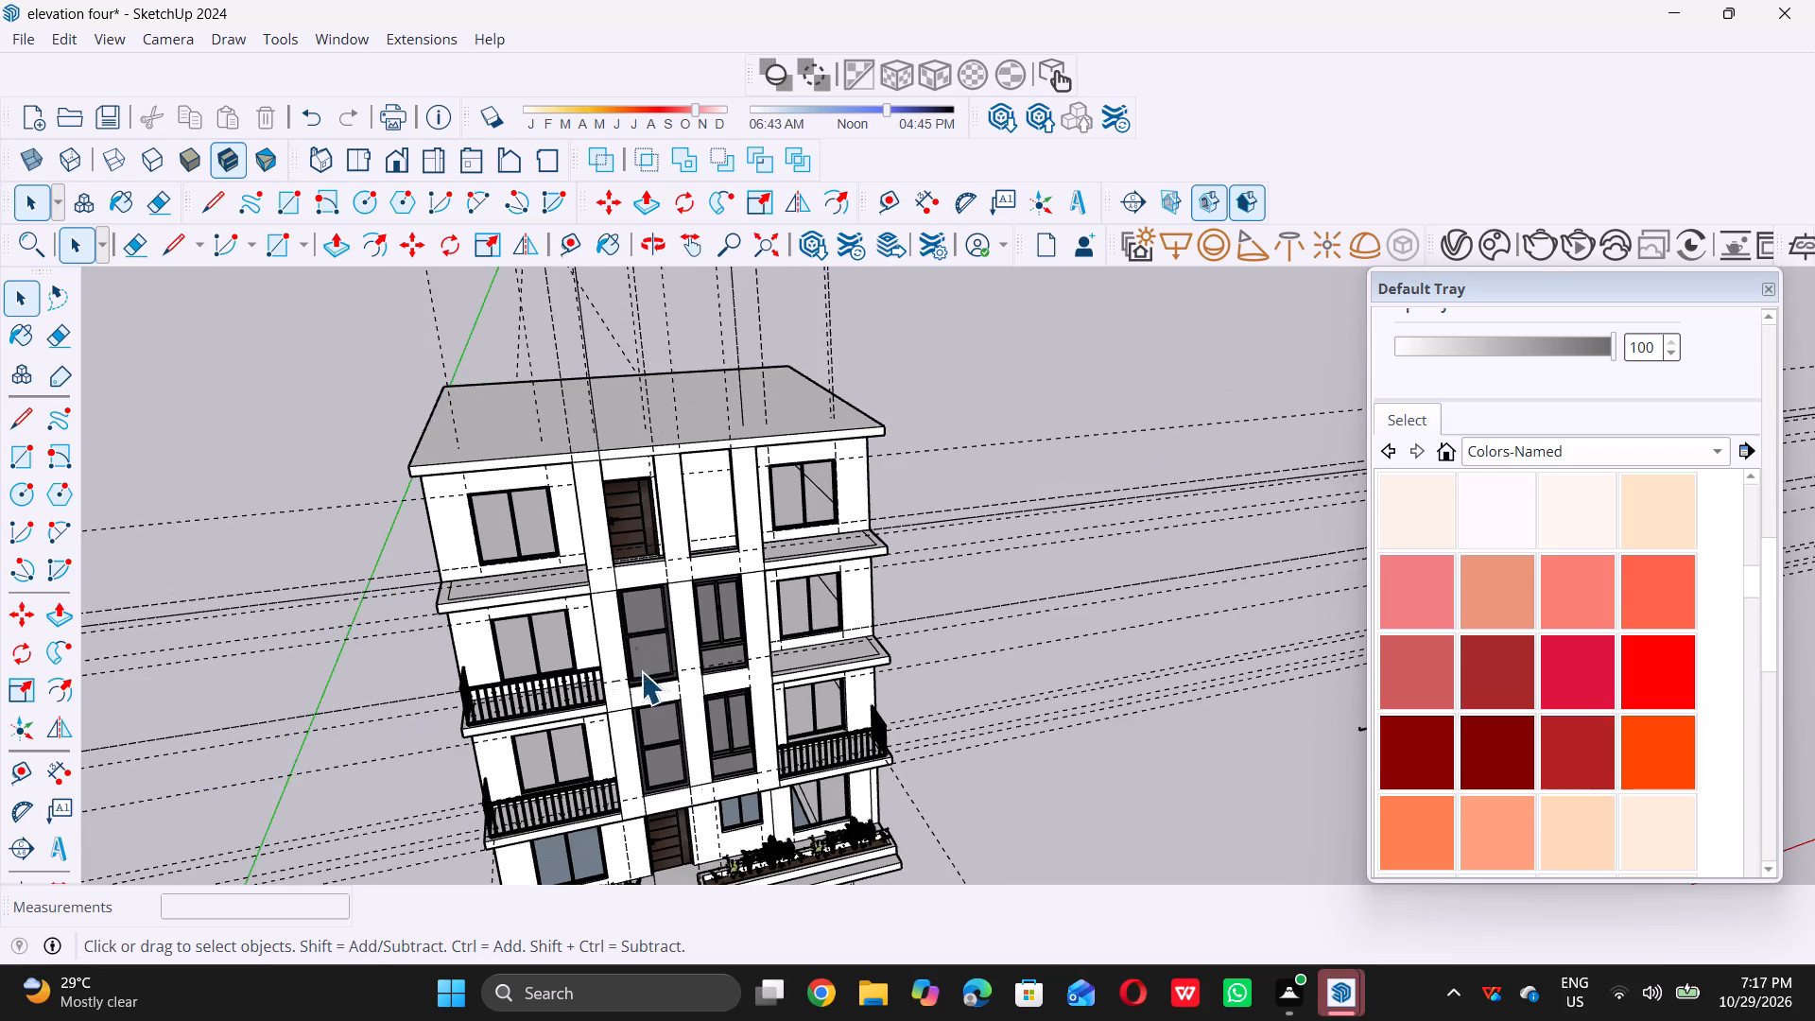
middle_click_drag(641, 671, 577, 690)
scroll(666, 651, "up", 10)
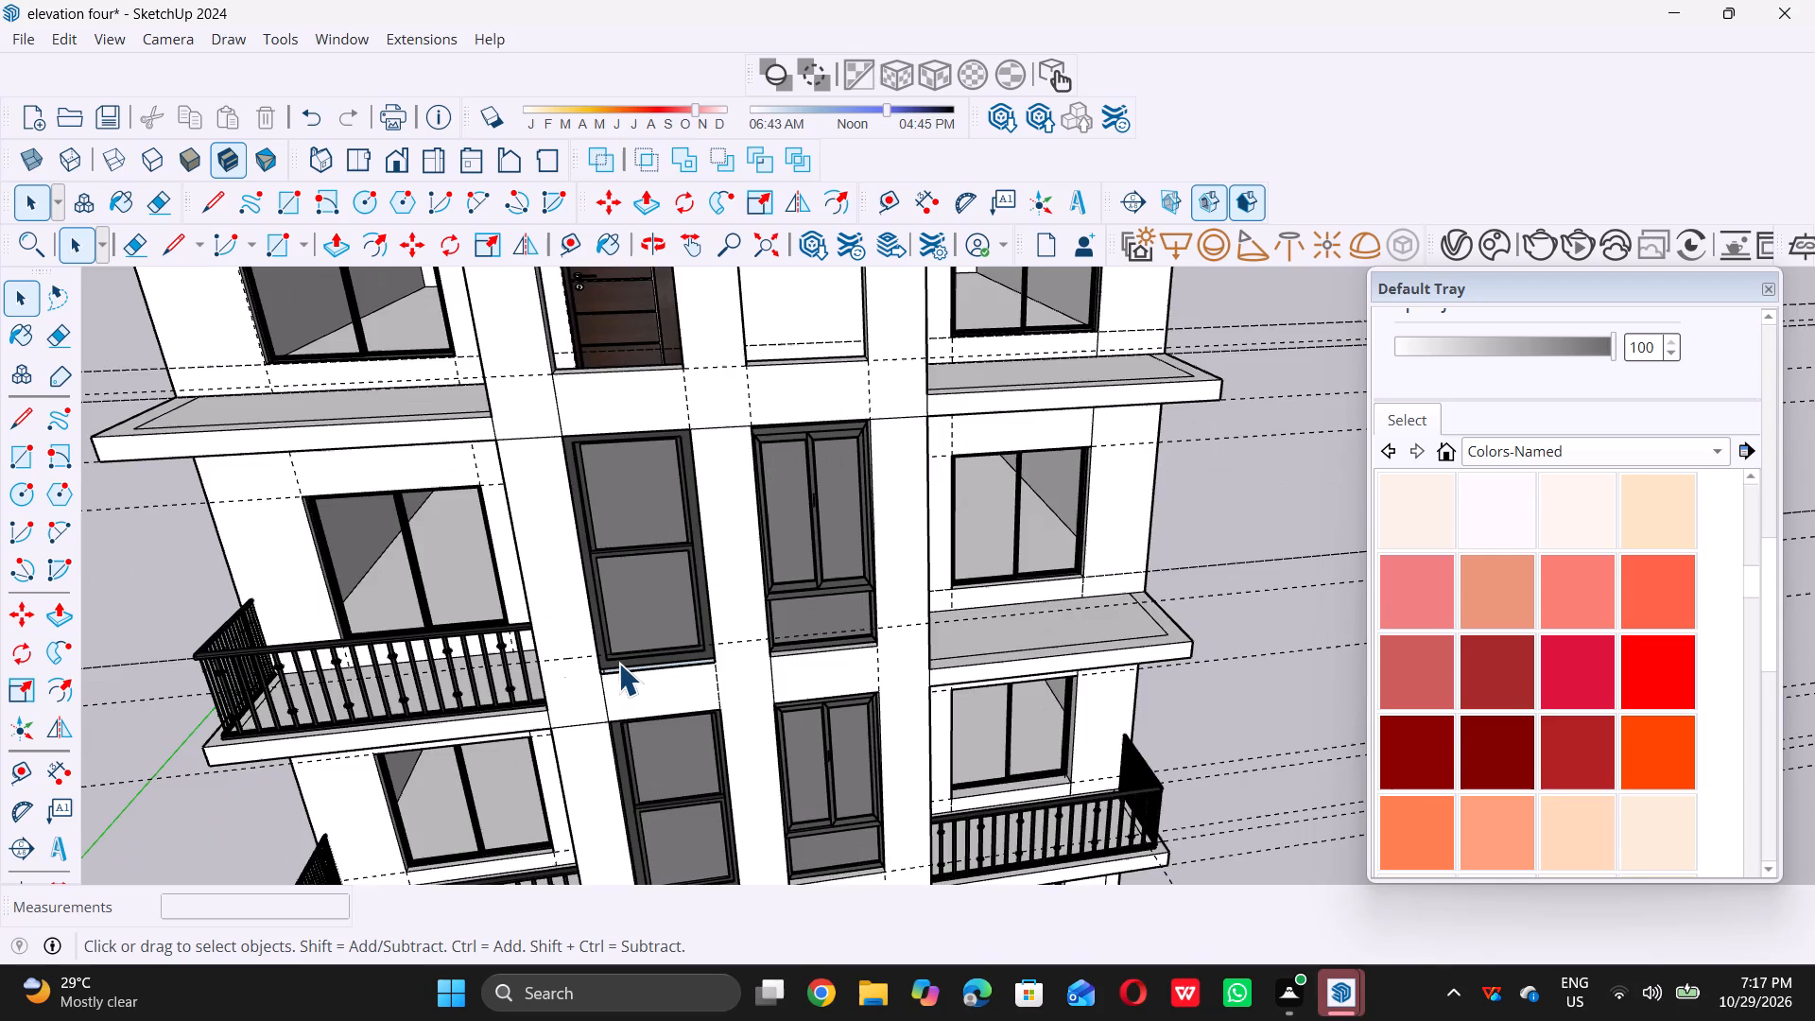
scroll(618, 663, "up", 18)
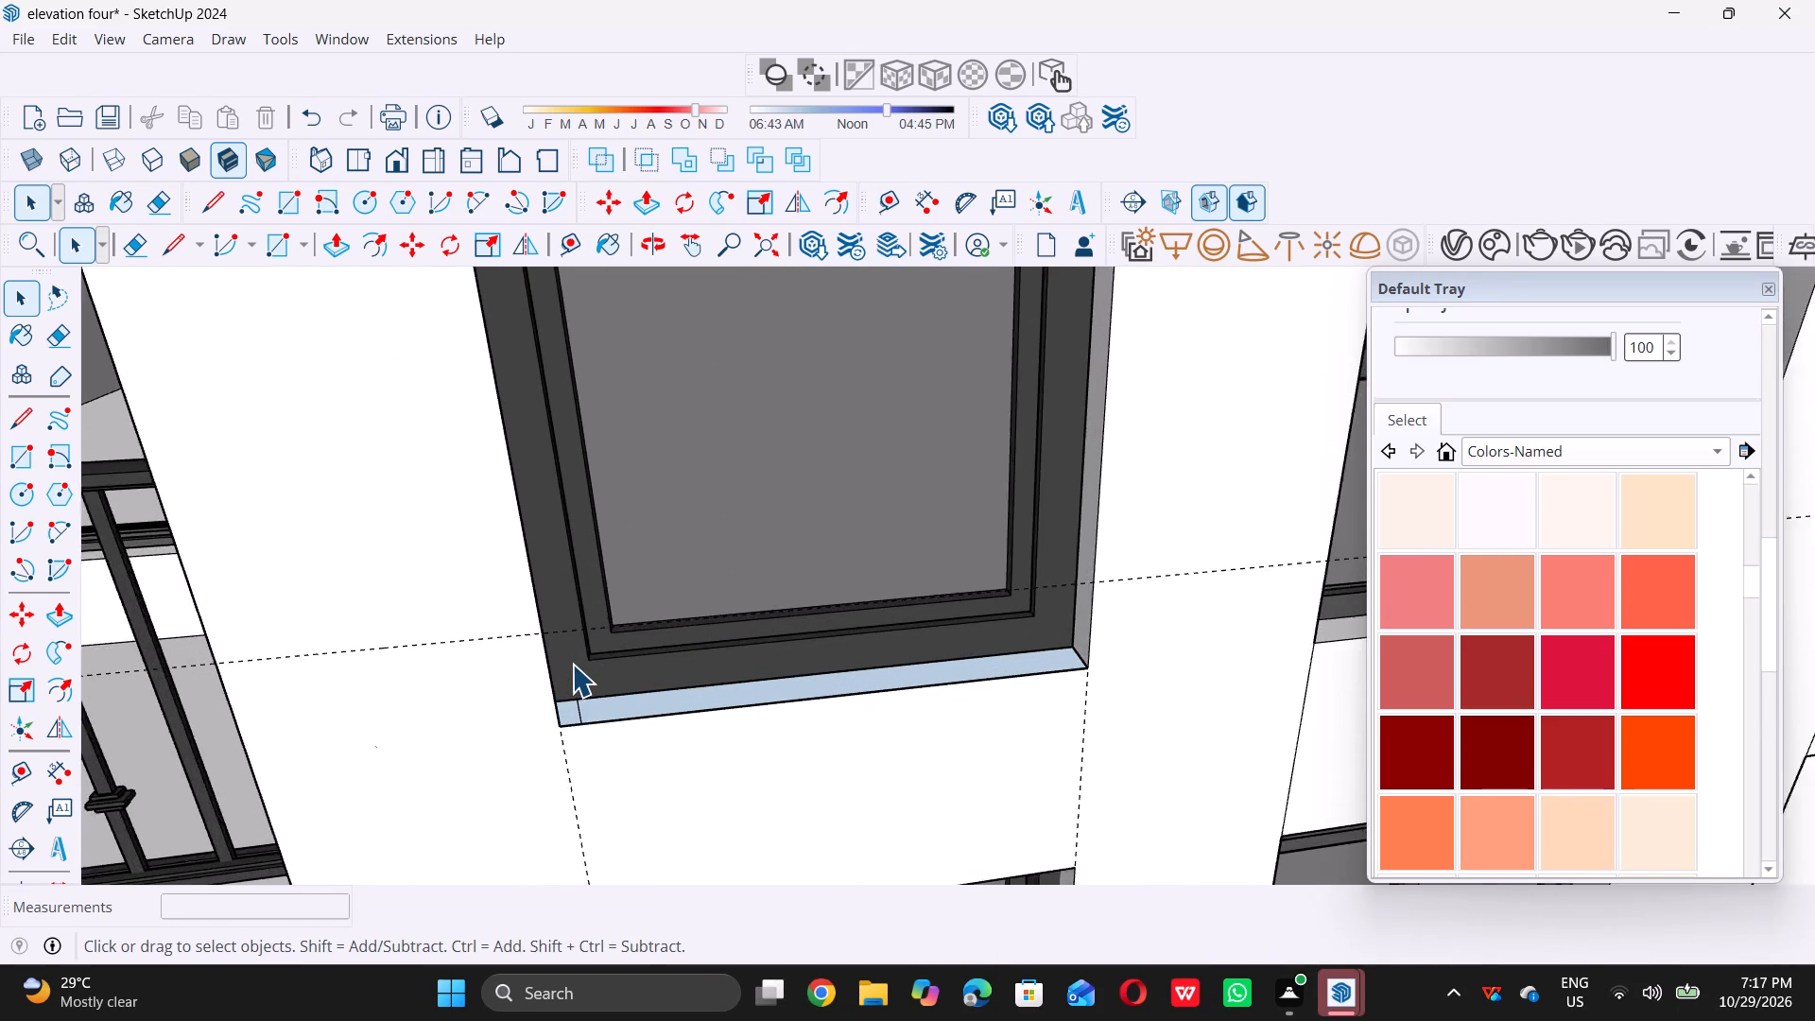
left_click(572, 664)
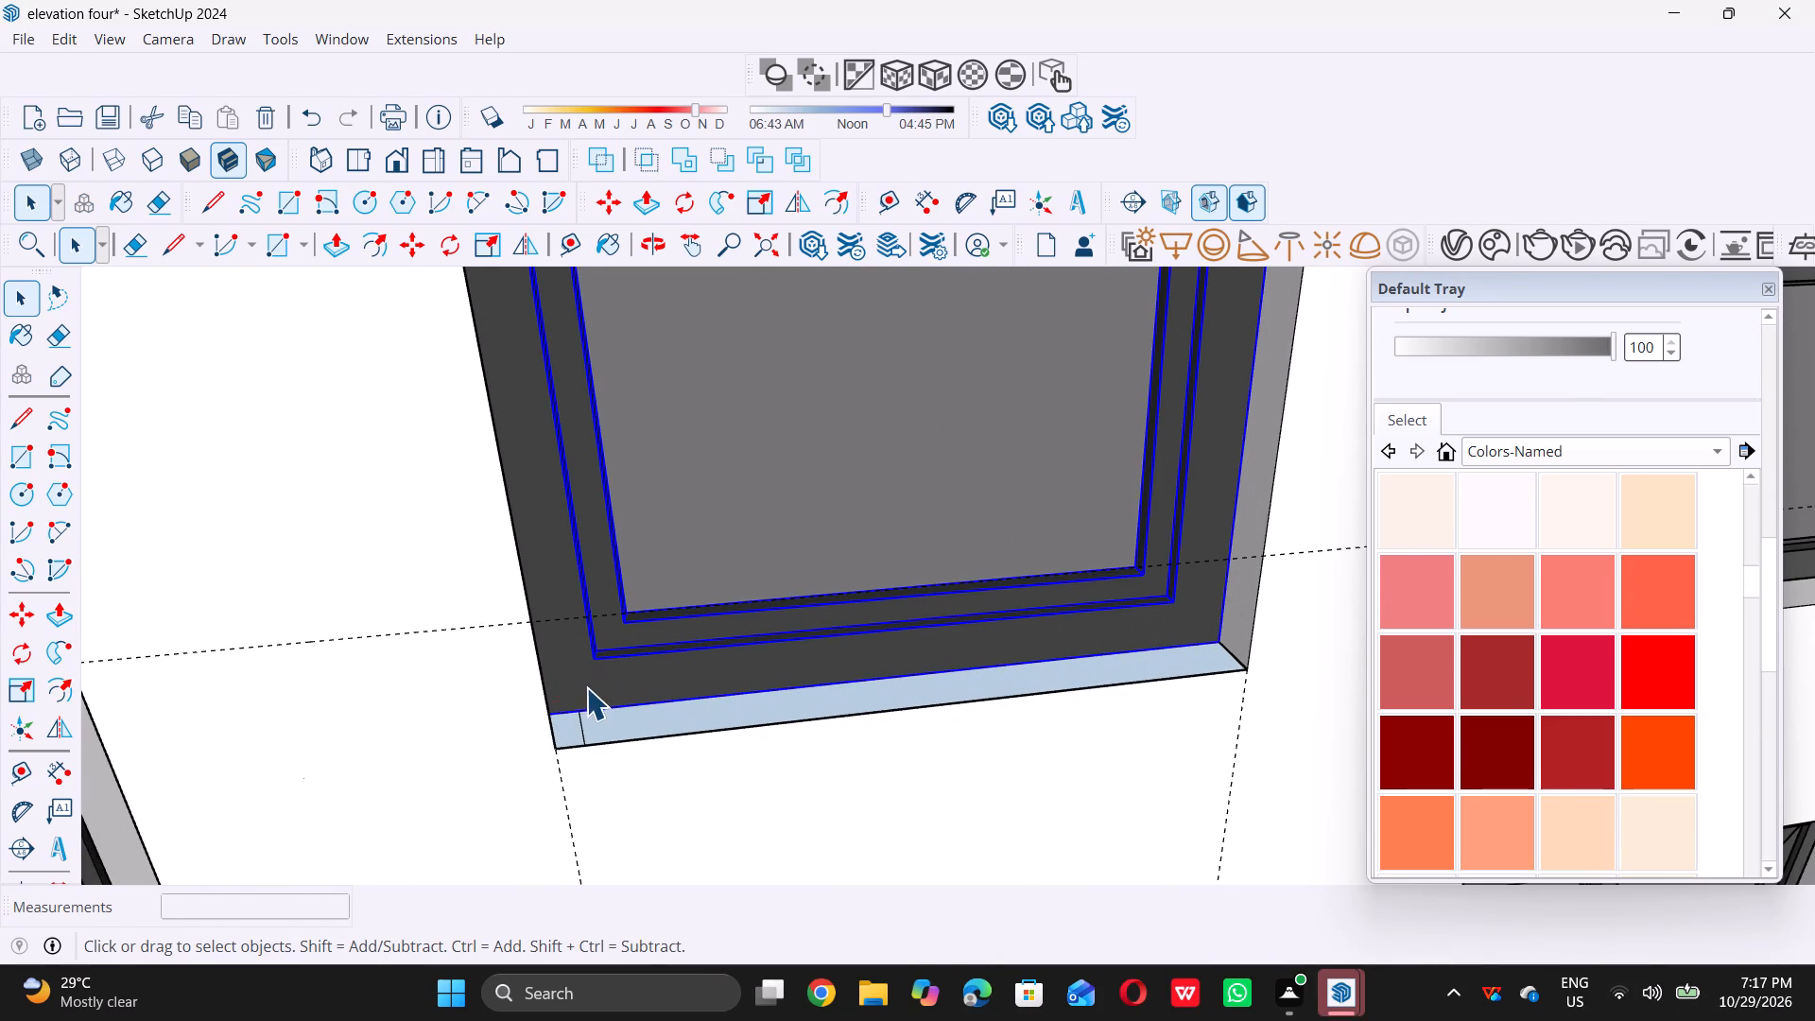
middle_click_drag(584, 688, 523, 701)
middle_click_drag(565, 666, 469, 698)
middle_click_drag(502, 661, 369, 737)
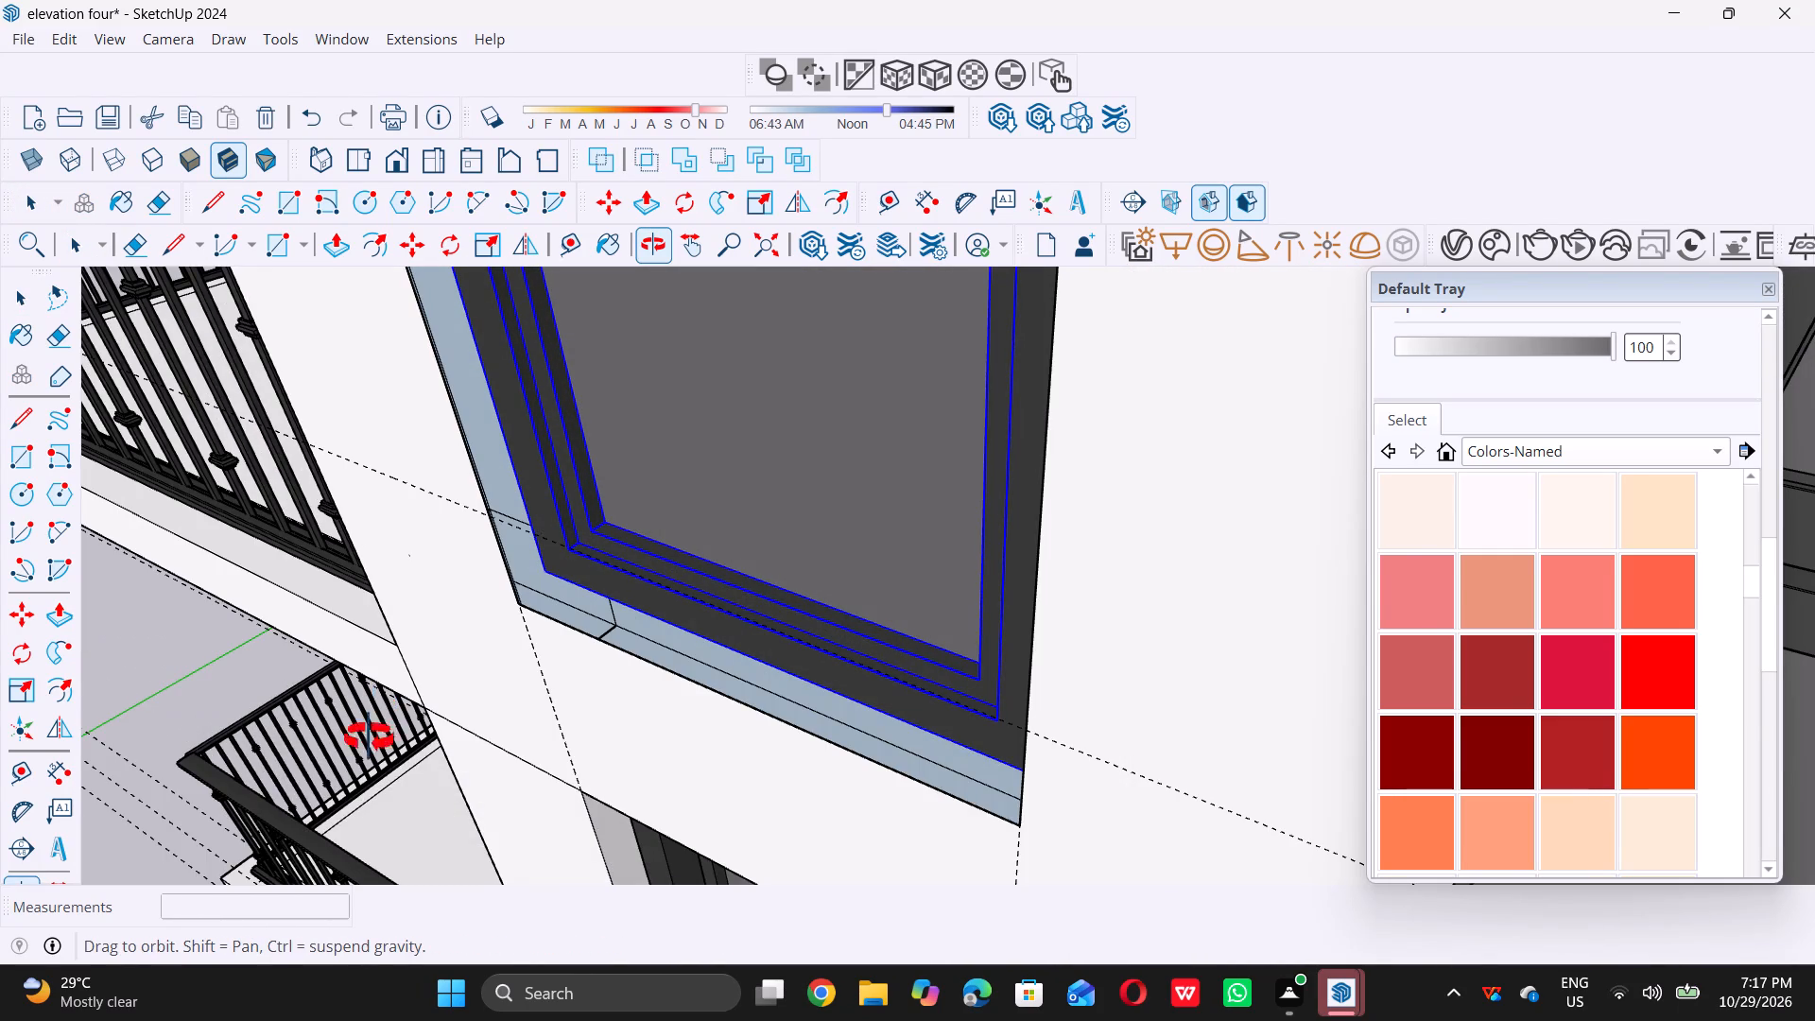
middle_click_drag(369, 737, 502, 672)
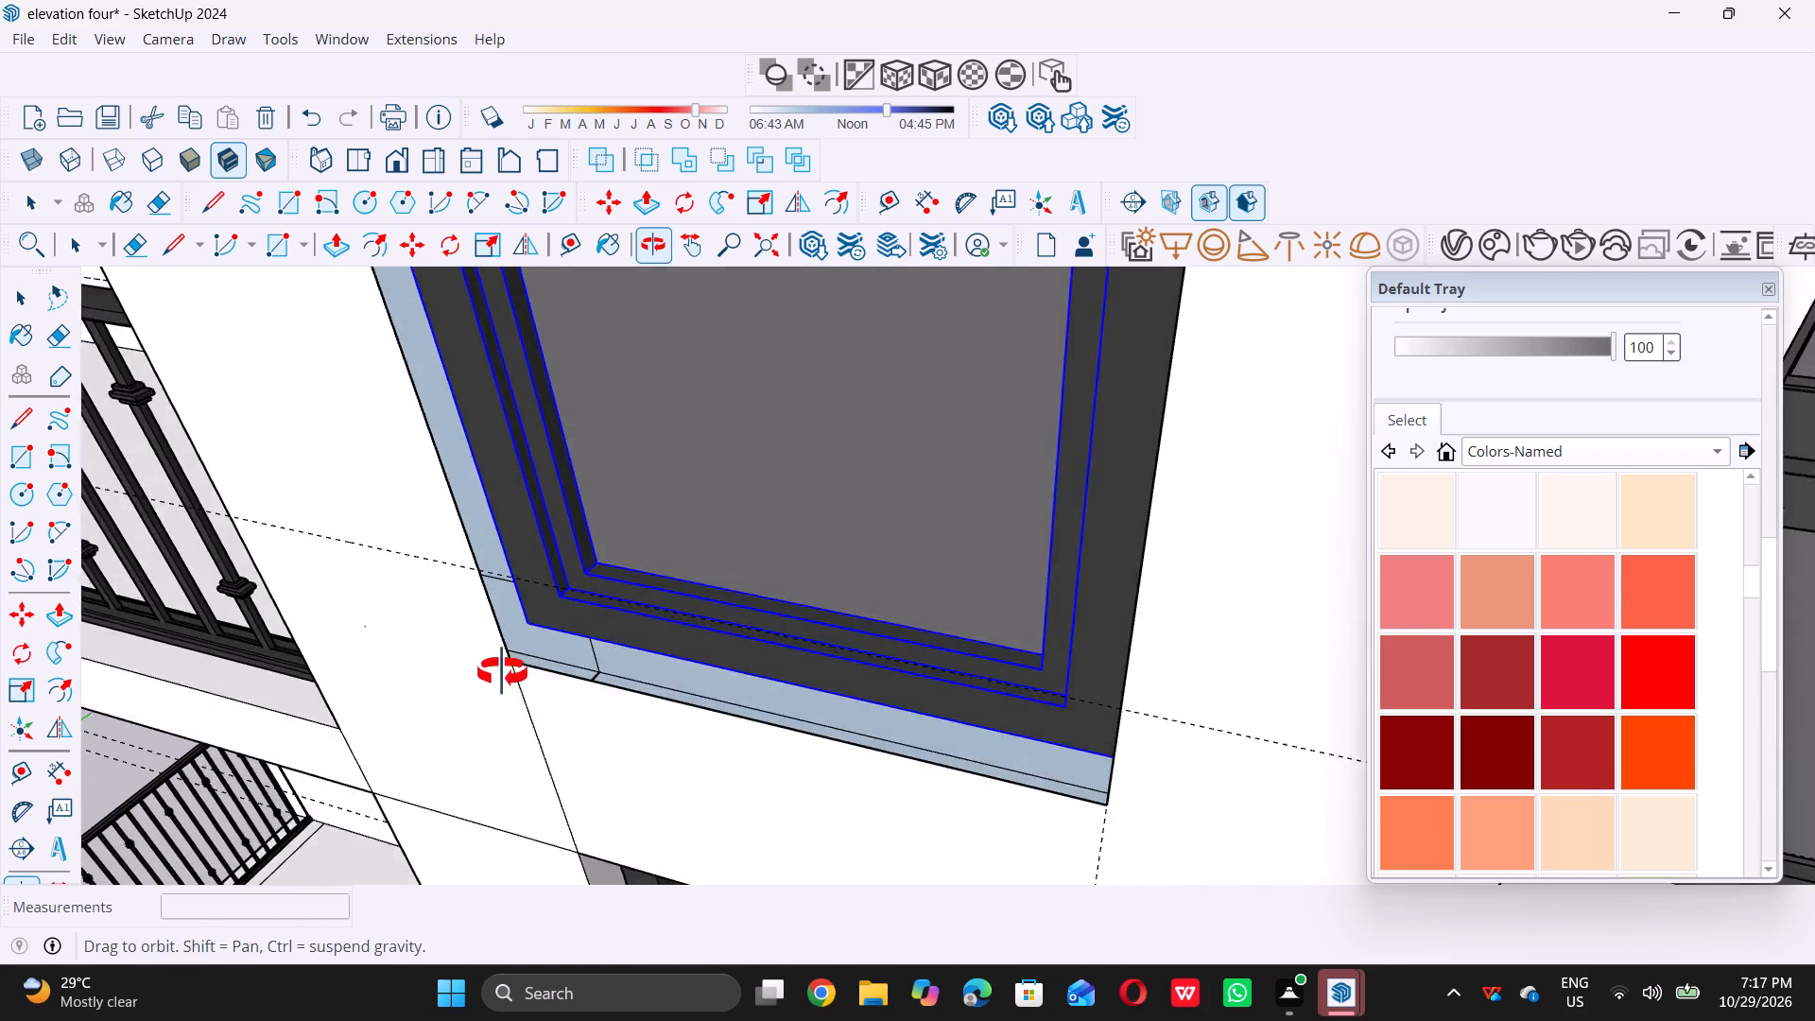
middle_click_drag(502, 672, 625, 602)
scroll(599, 608, "down", 13)
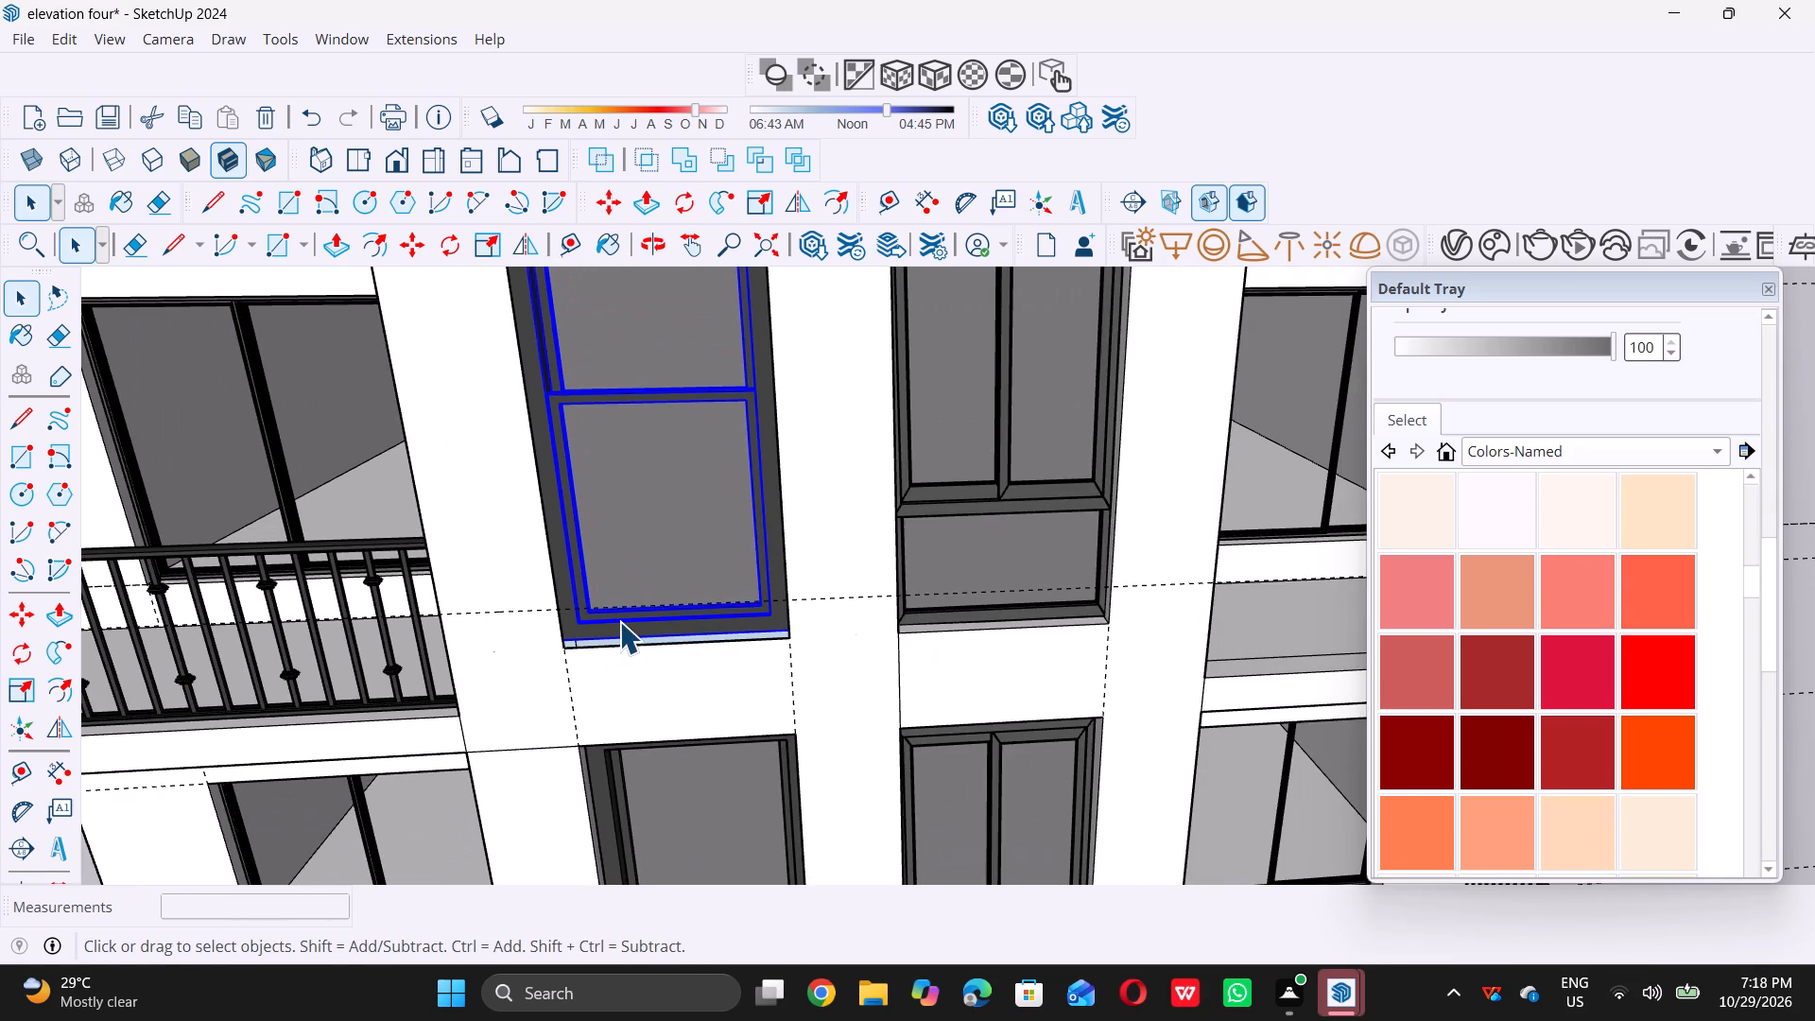
middle_click_drag(597, 627, 536, 650)
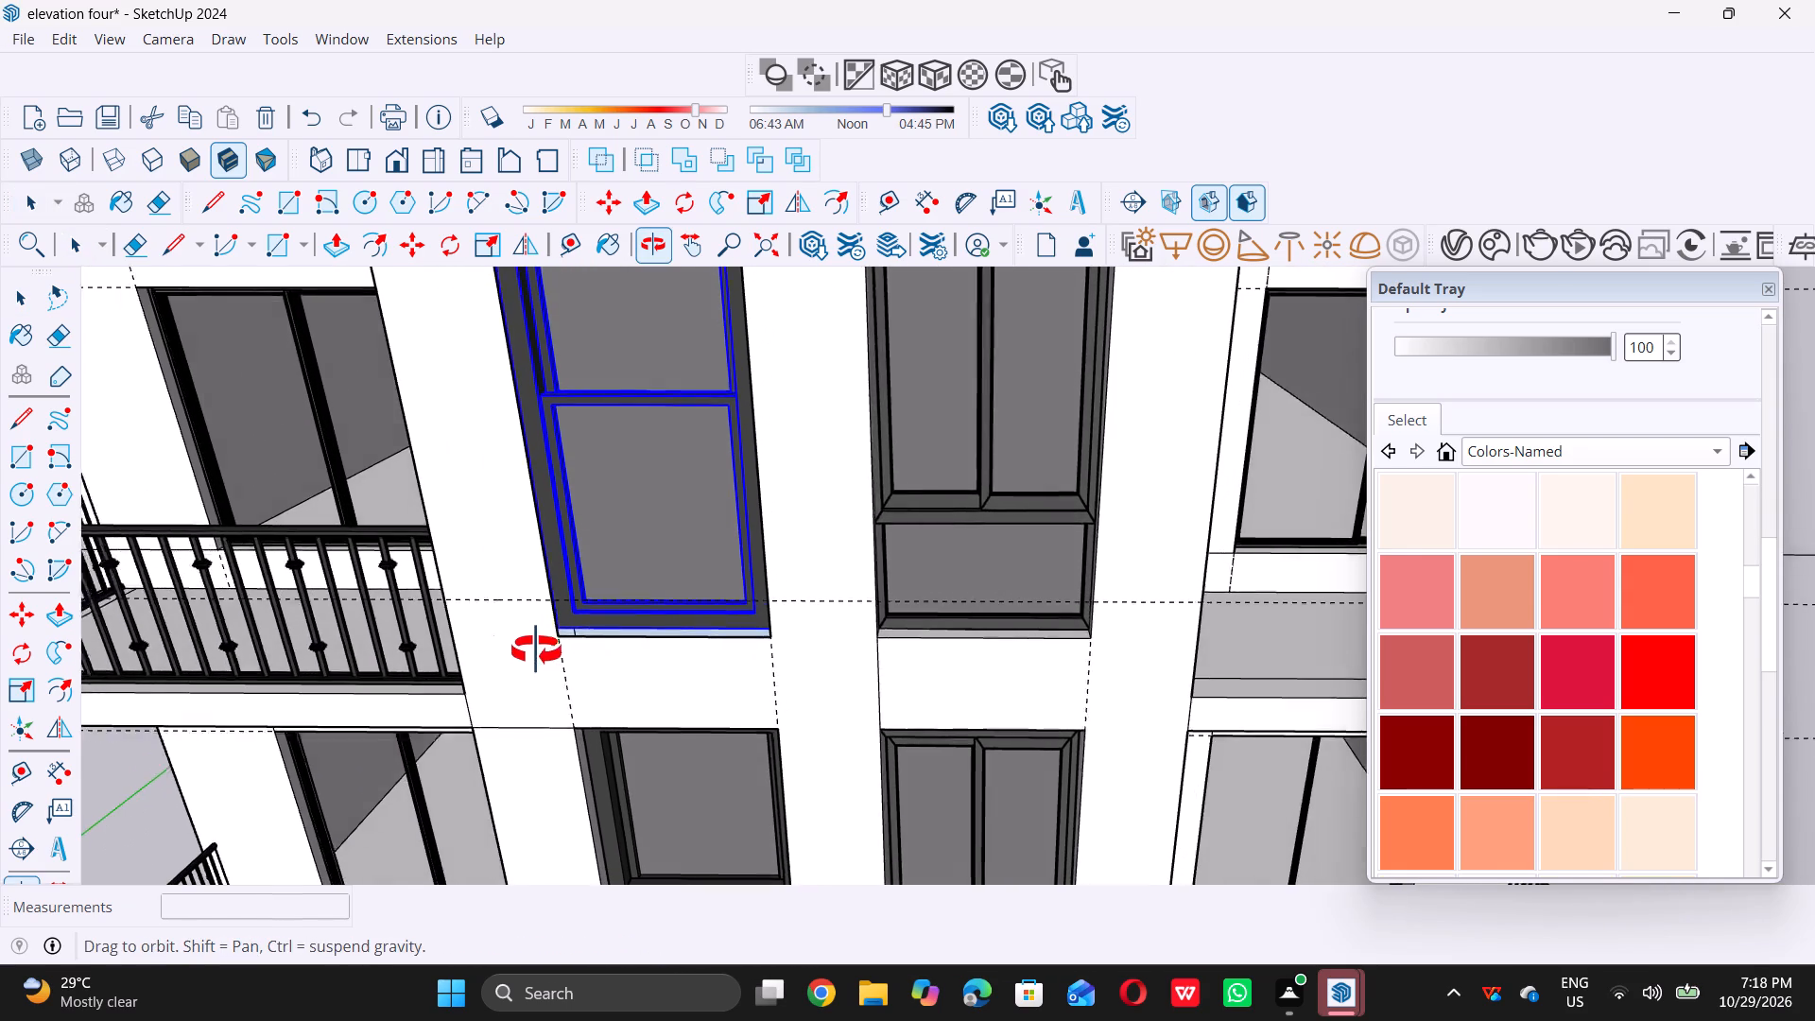
middle_click_drag(536, 650, 515, 665)
middle_click_drag(554, 599, 504, 599)
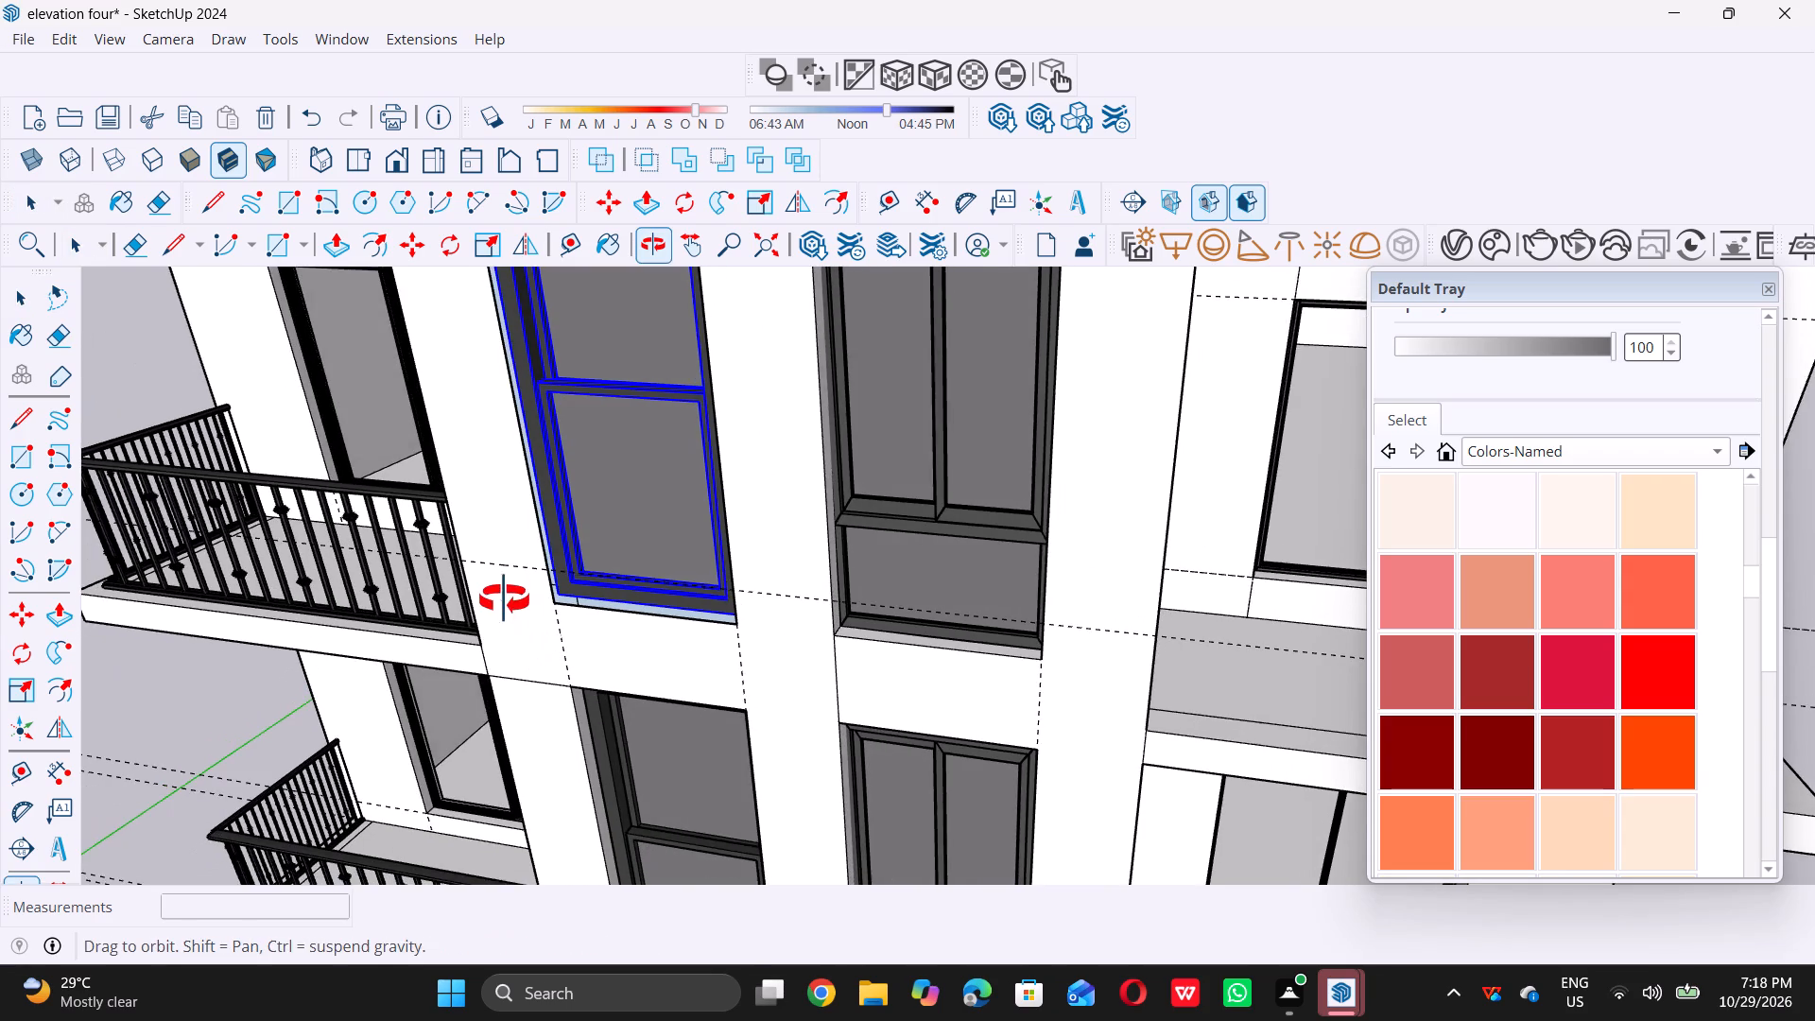
middle_click_drag(504, 599, 502, 600)
scroll(532, 556, "up", 15)
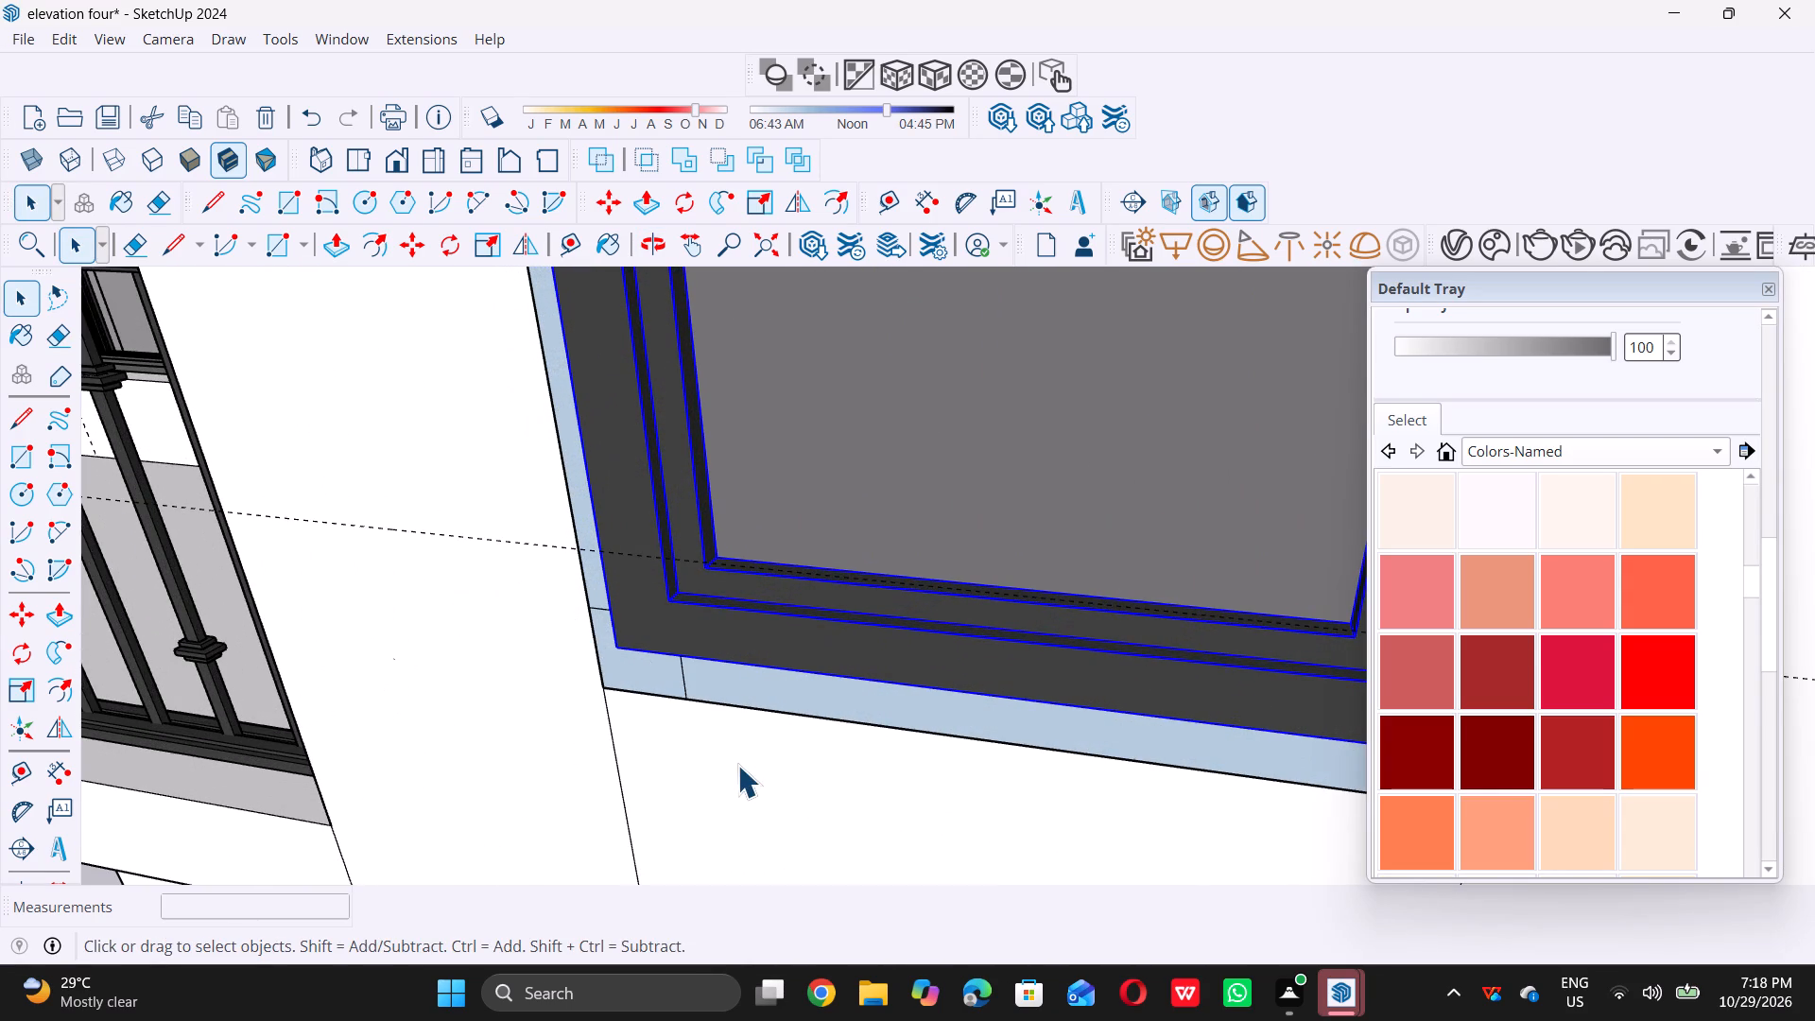
key("m")
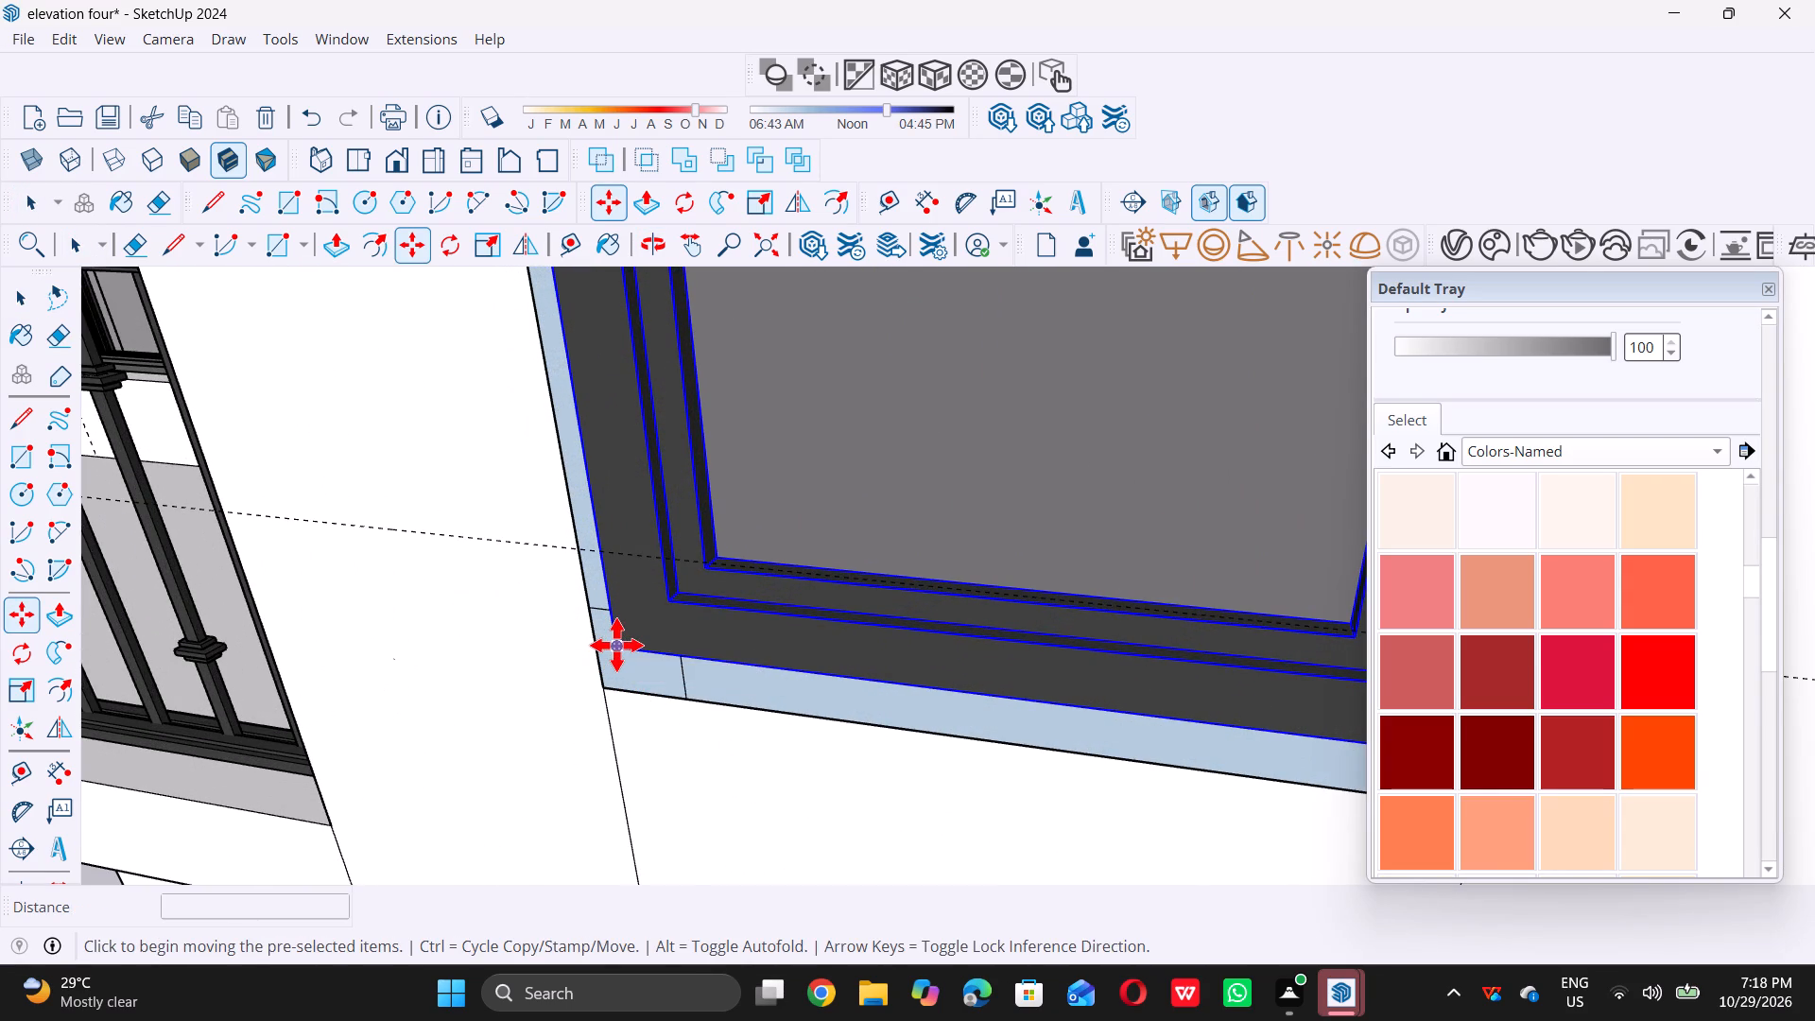
left_click(616, 645)
scroll(616, 645, "down", 6)
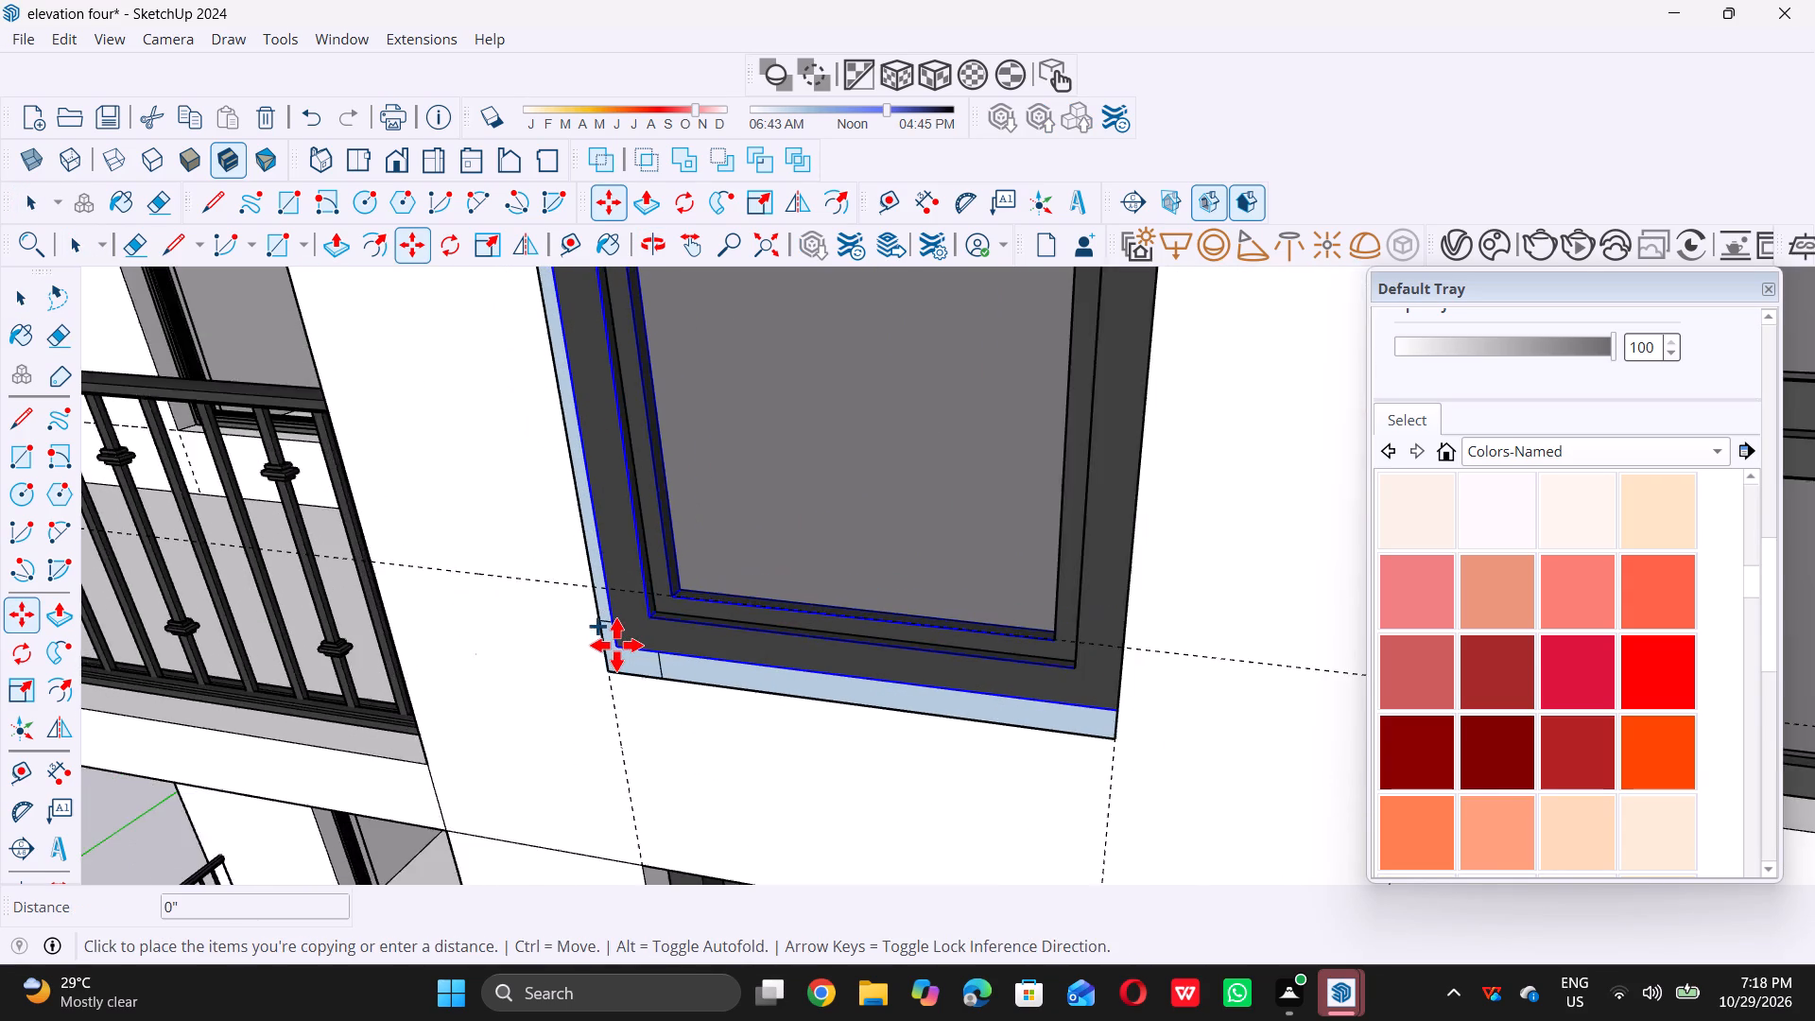
scroll(616, 645, "down", 20)
scroll(616, 645, "down", 7)
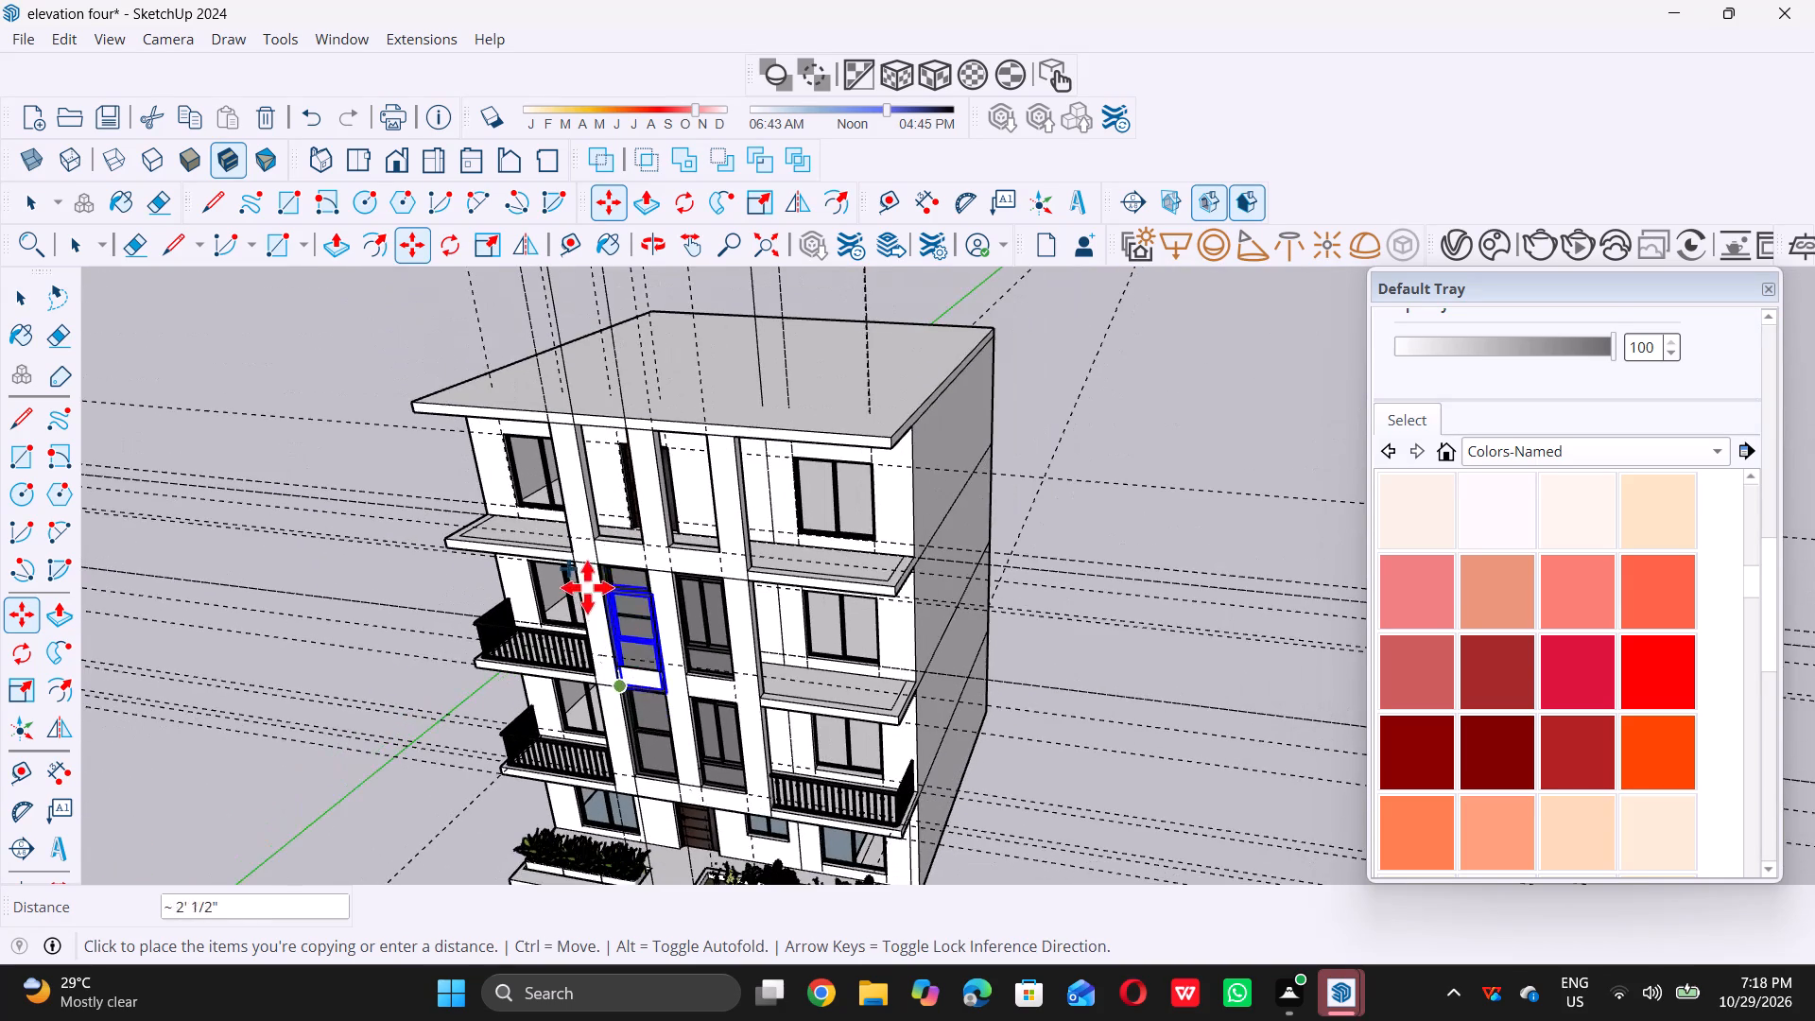
scroll(609, 548, "up", 10)
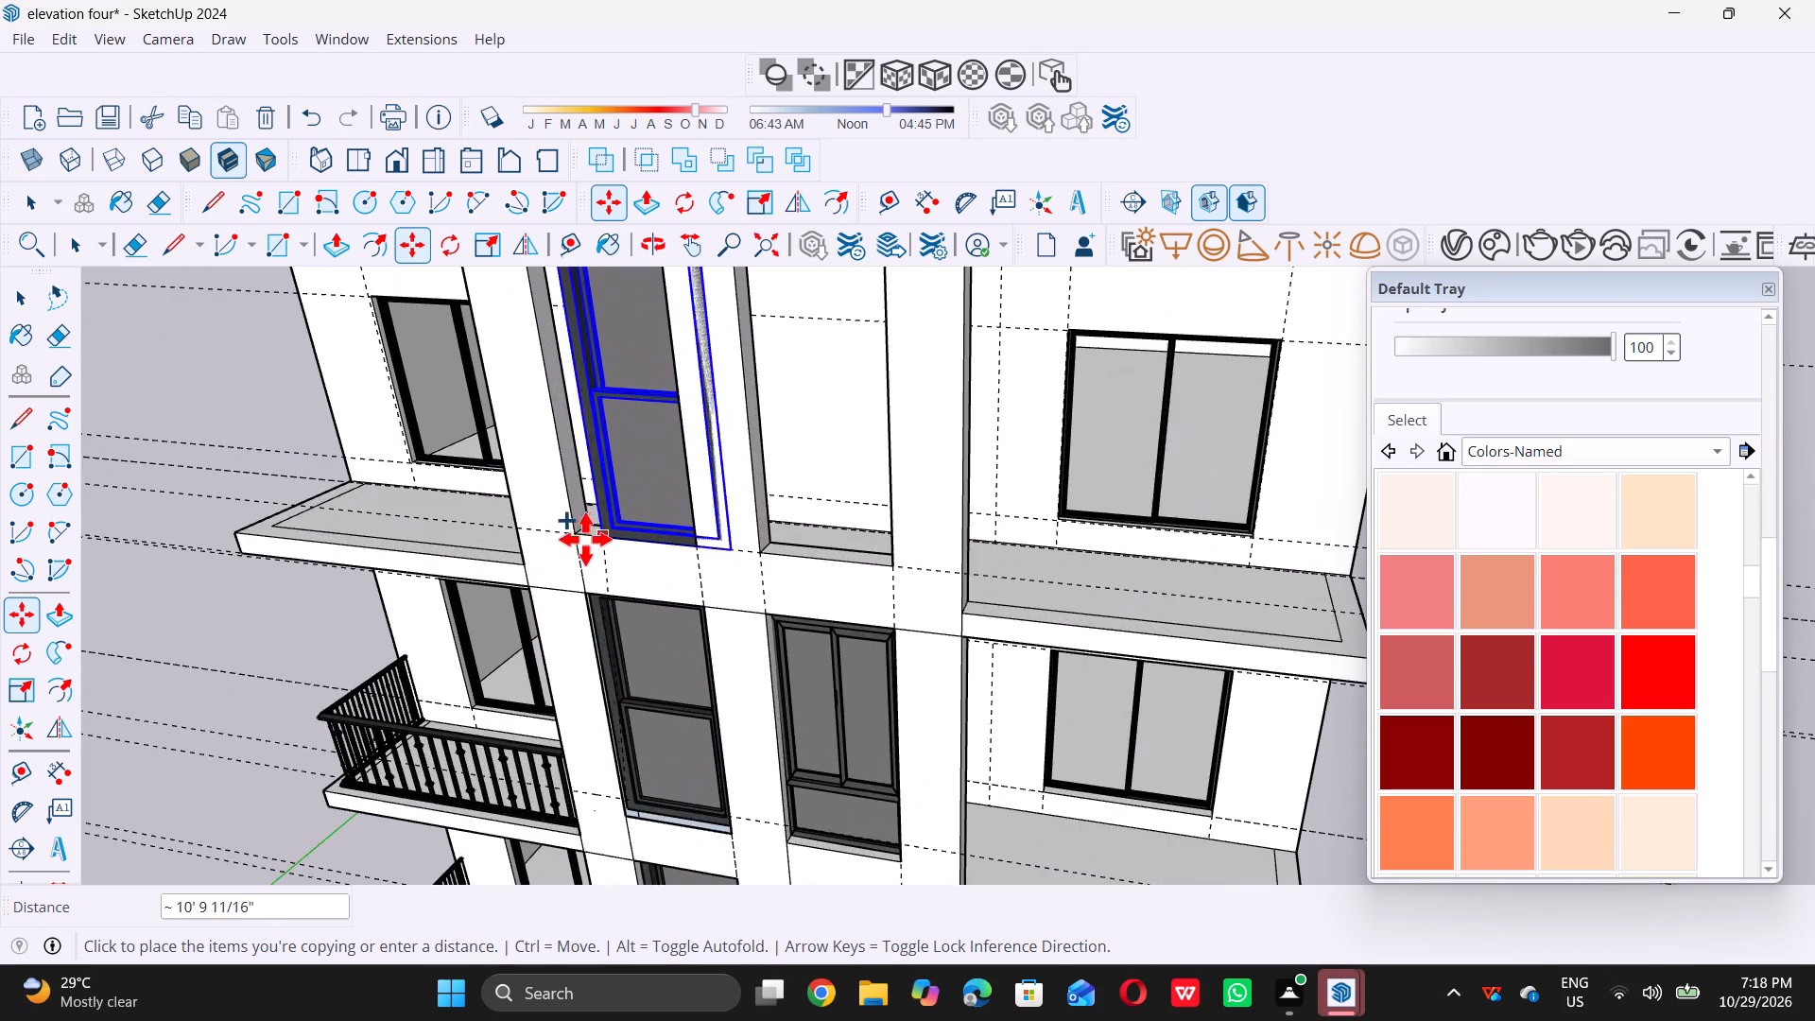
scroll(579, 538, "up", 20)
scroll(579, 538, "up", 5)
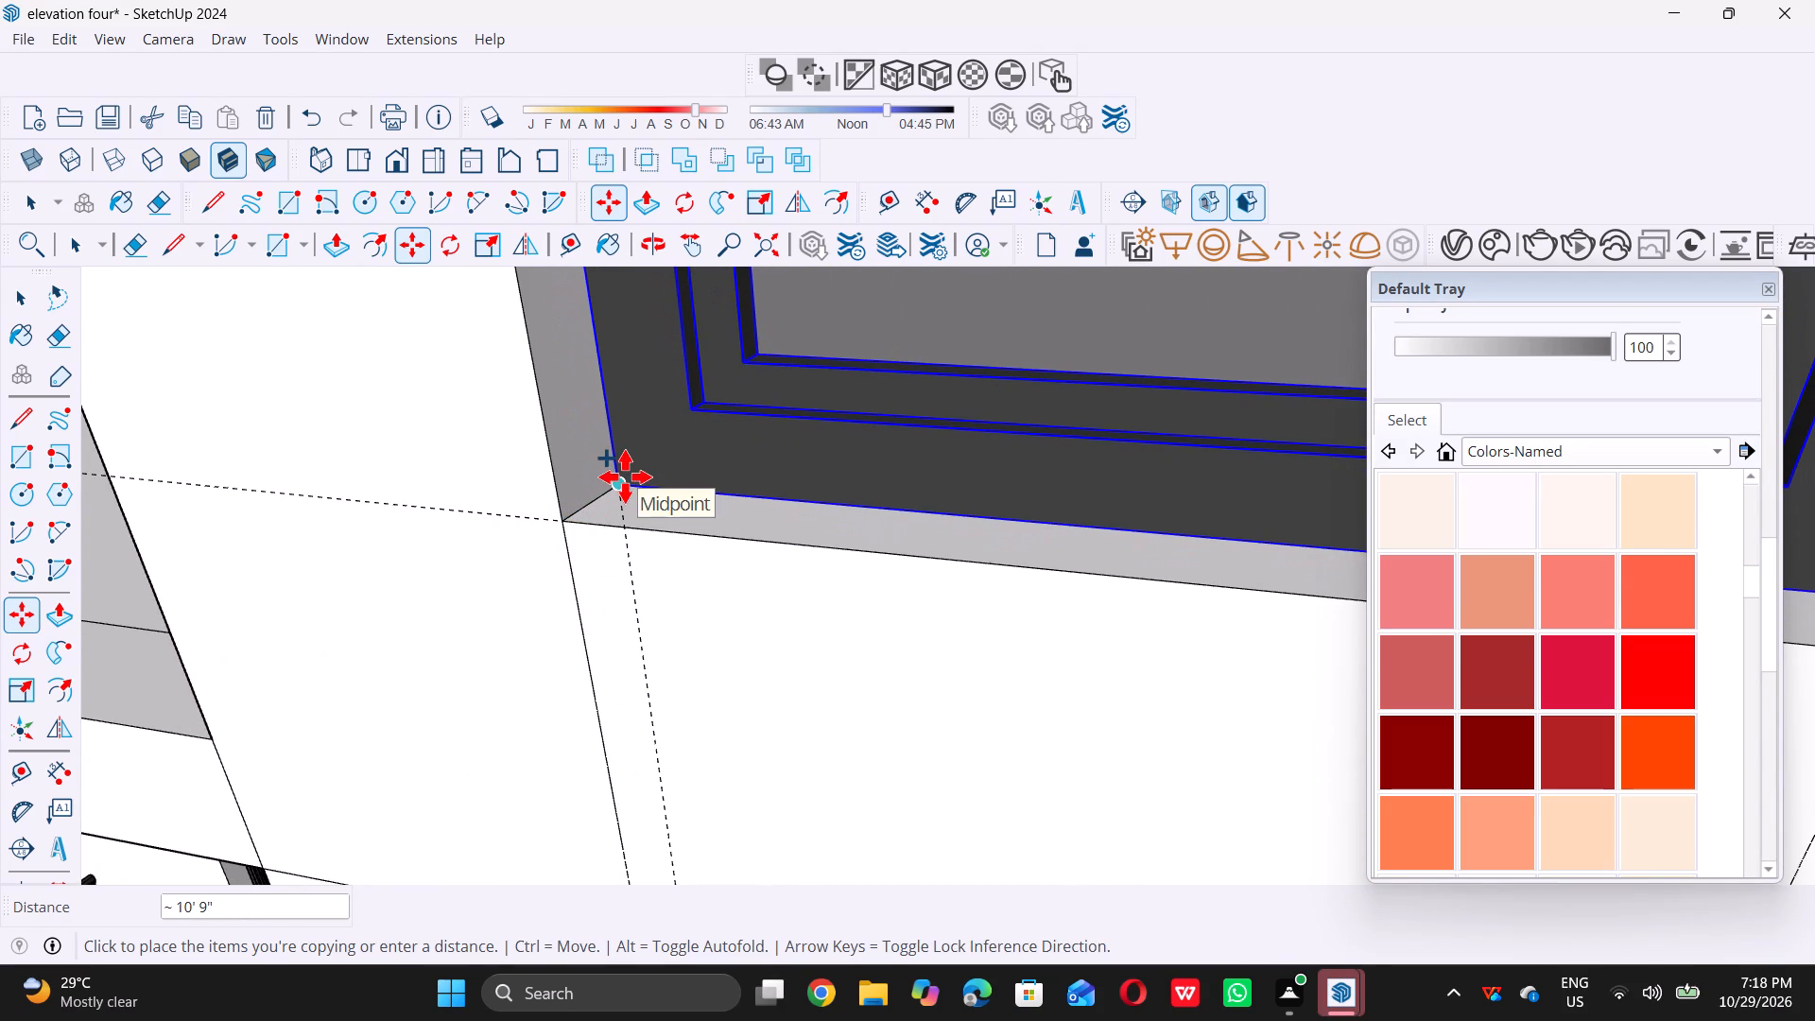
left_click(625, 476)
key("space")
scroll(633, 544, "down", 13)
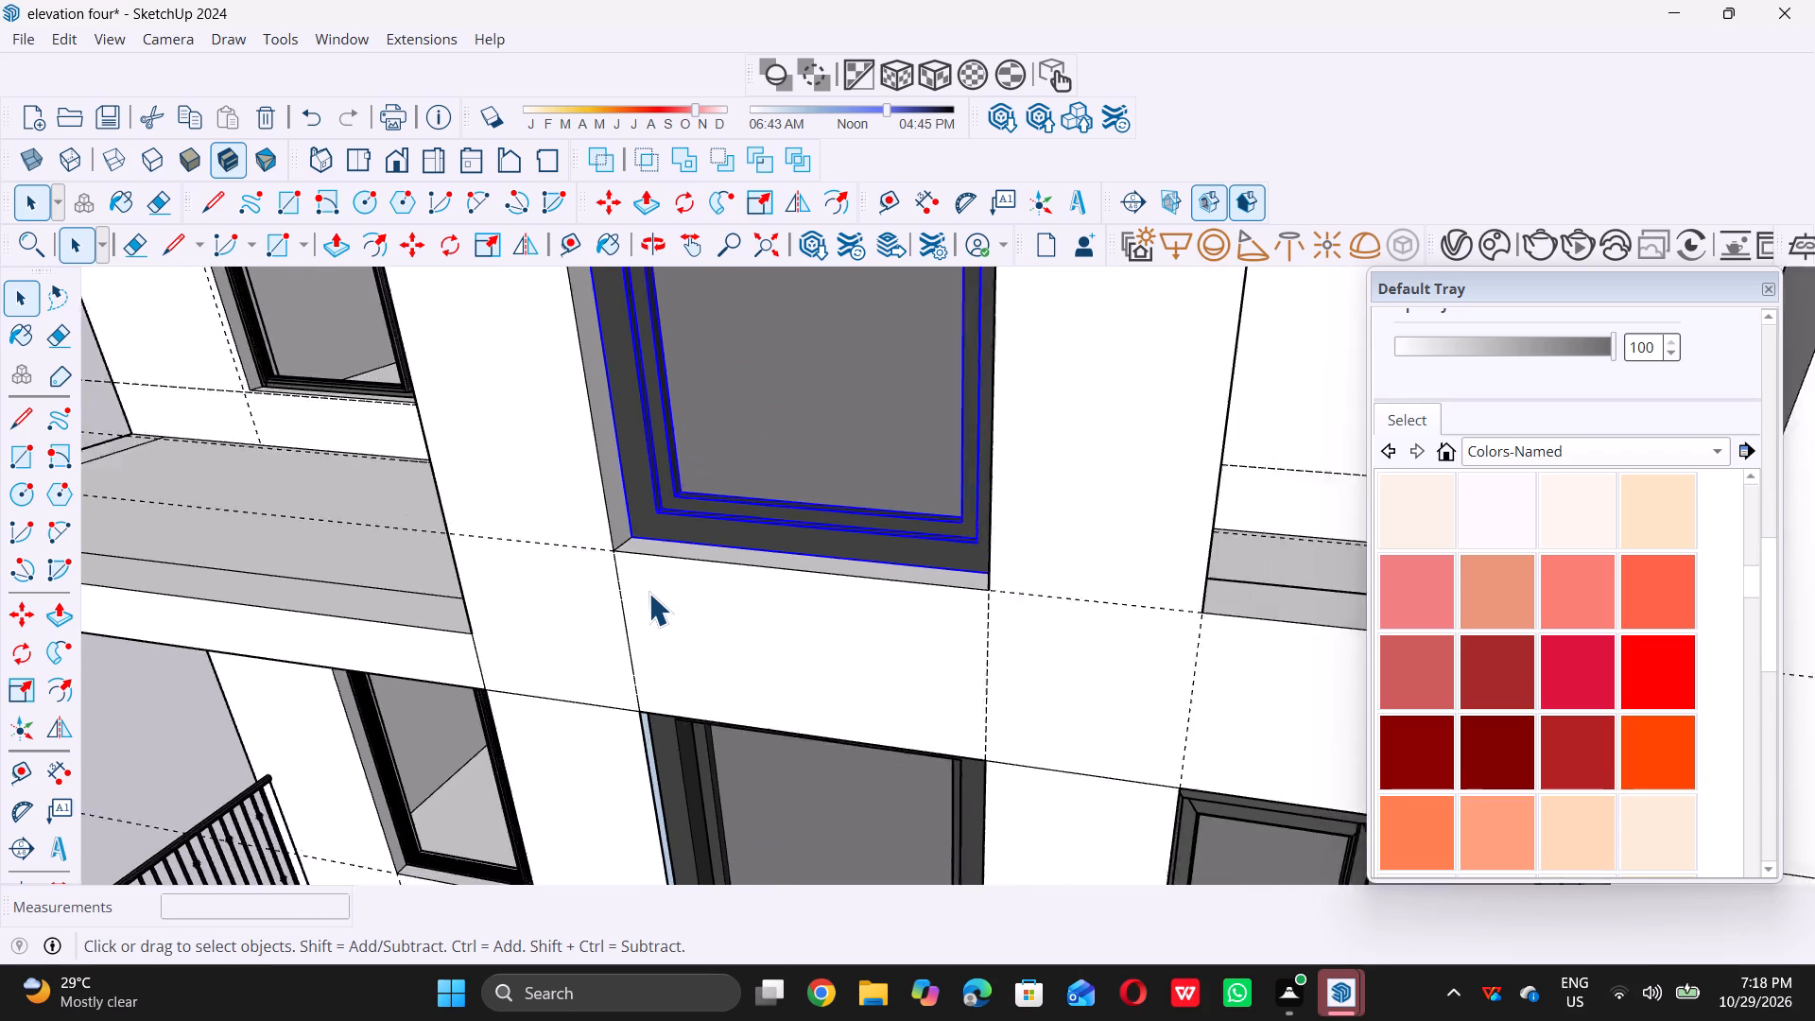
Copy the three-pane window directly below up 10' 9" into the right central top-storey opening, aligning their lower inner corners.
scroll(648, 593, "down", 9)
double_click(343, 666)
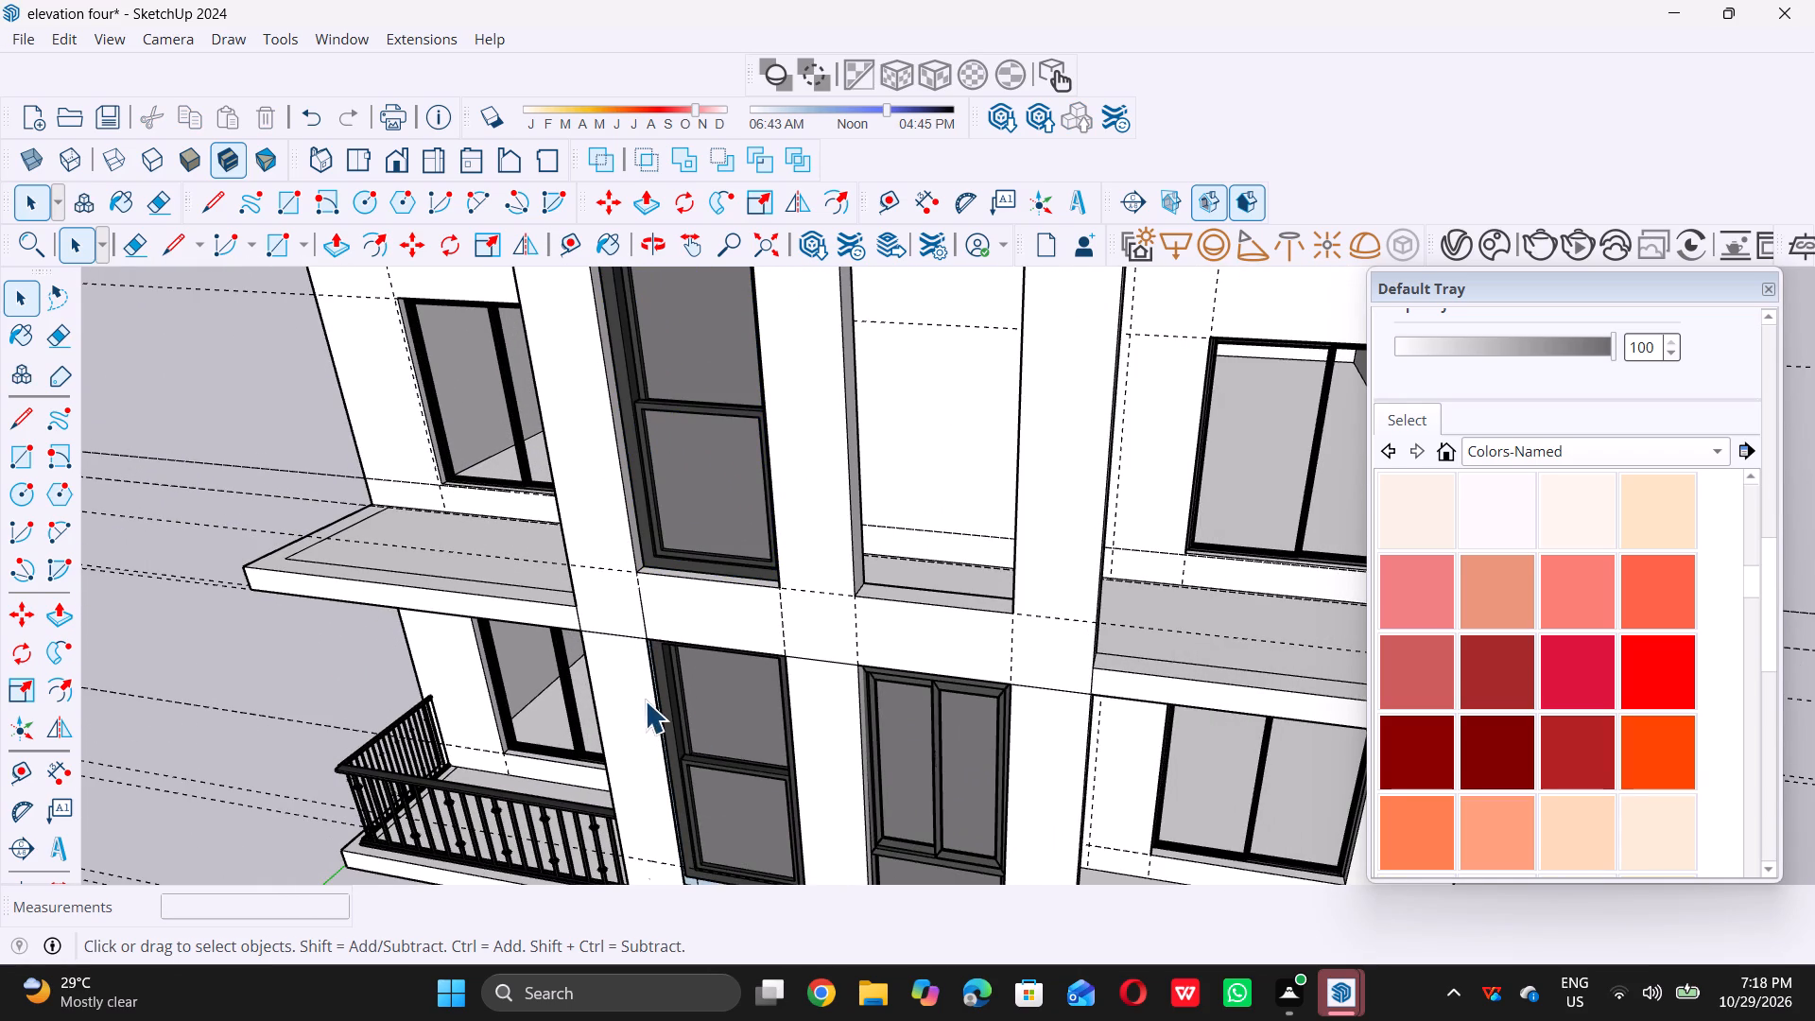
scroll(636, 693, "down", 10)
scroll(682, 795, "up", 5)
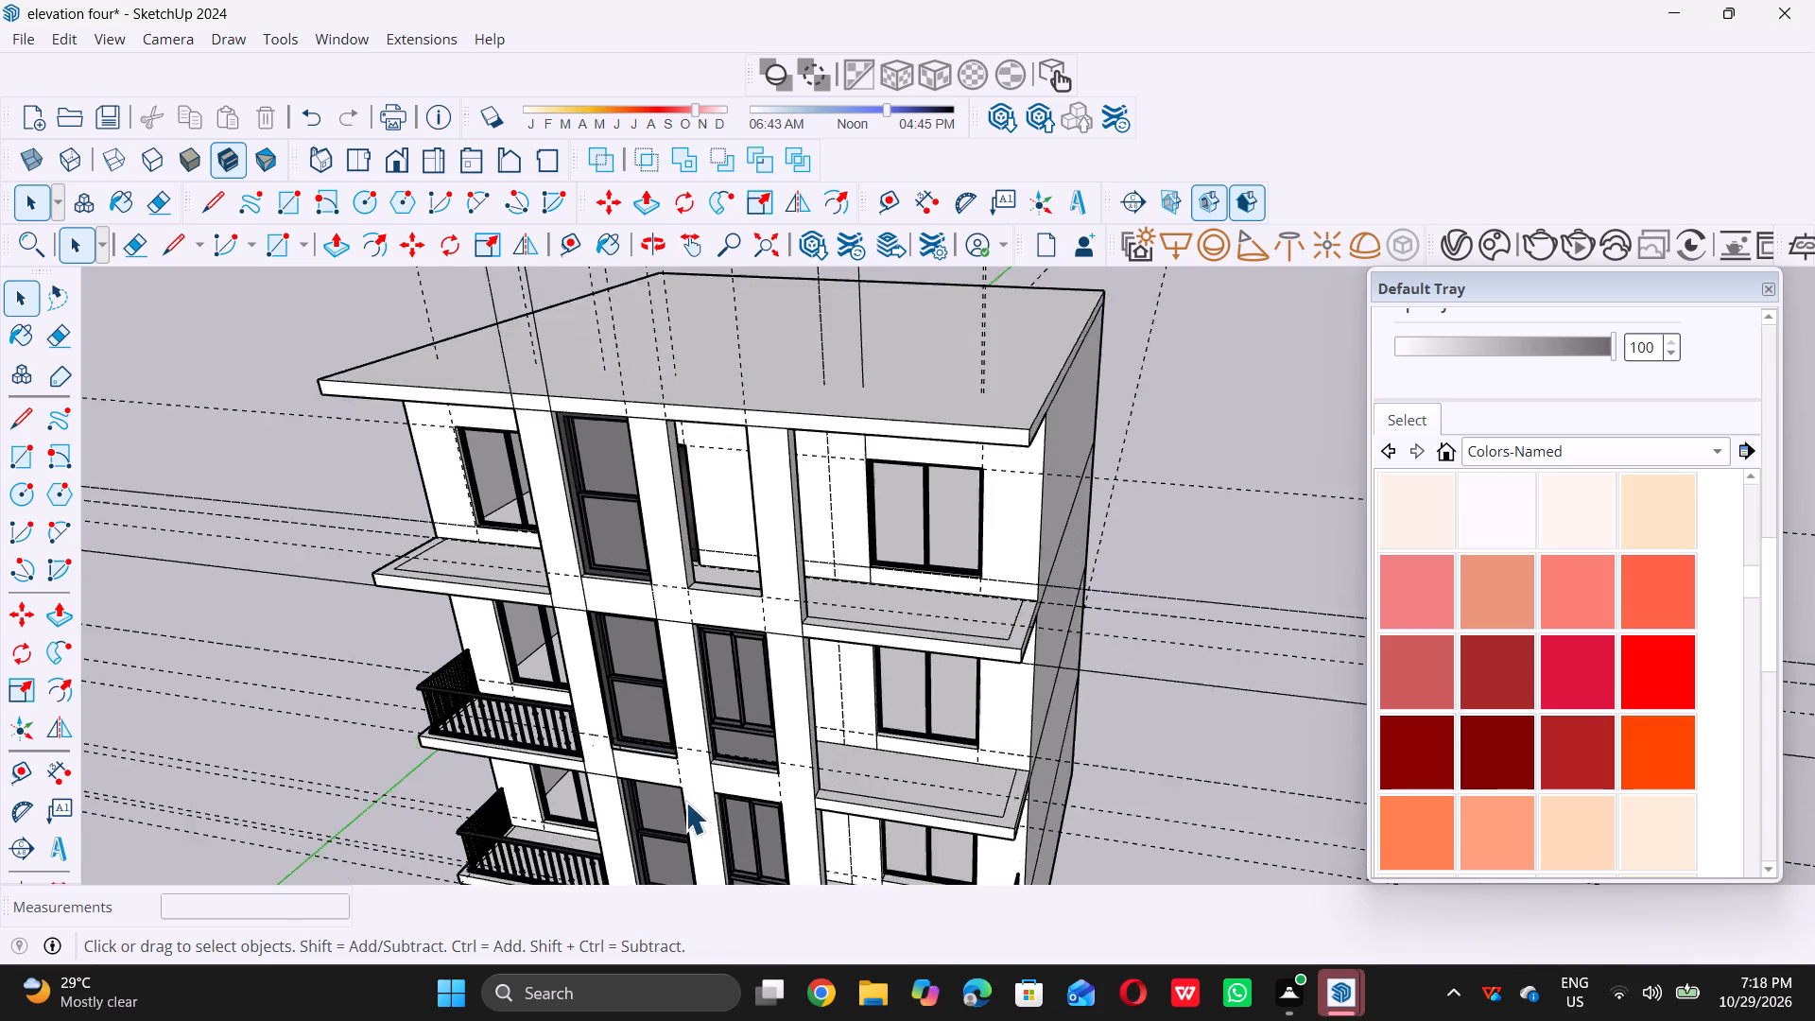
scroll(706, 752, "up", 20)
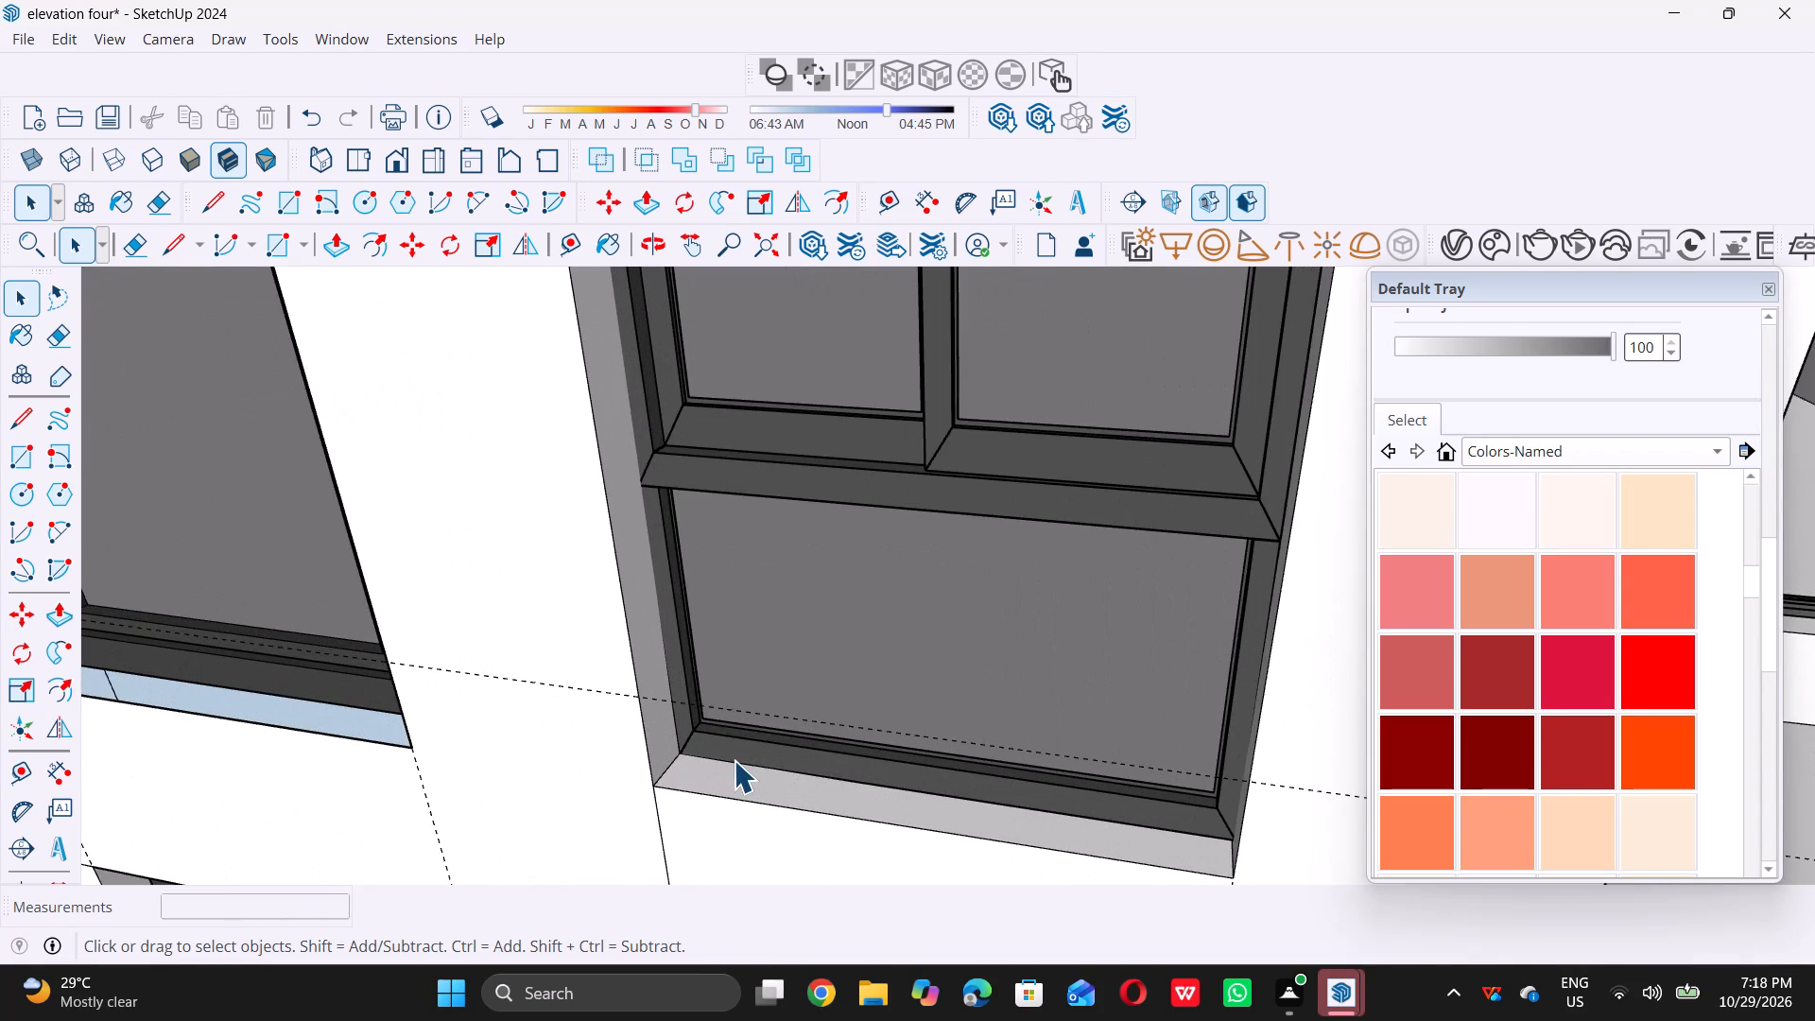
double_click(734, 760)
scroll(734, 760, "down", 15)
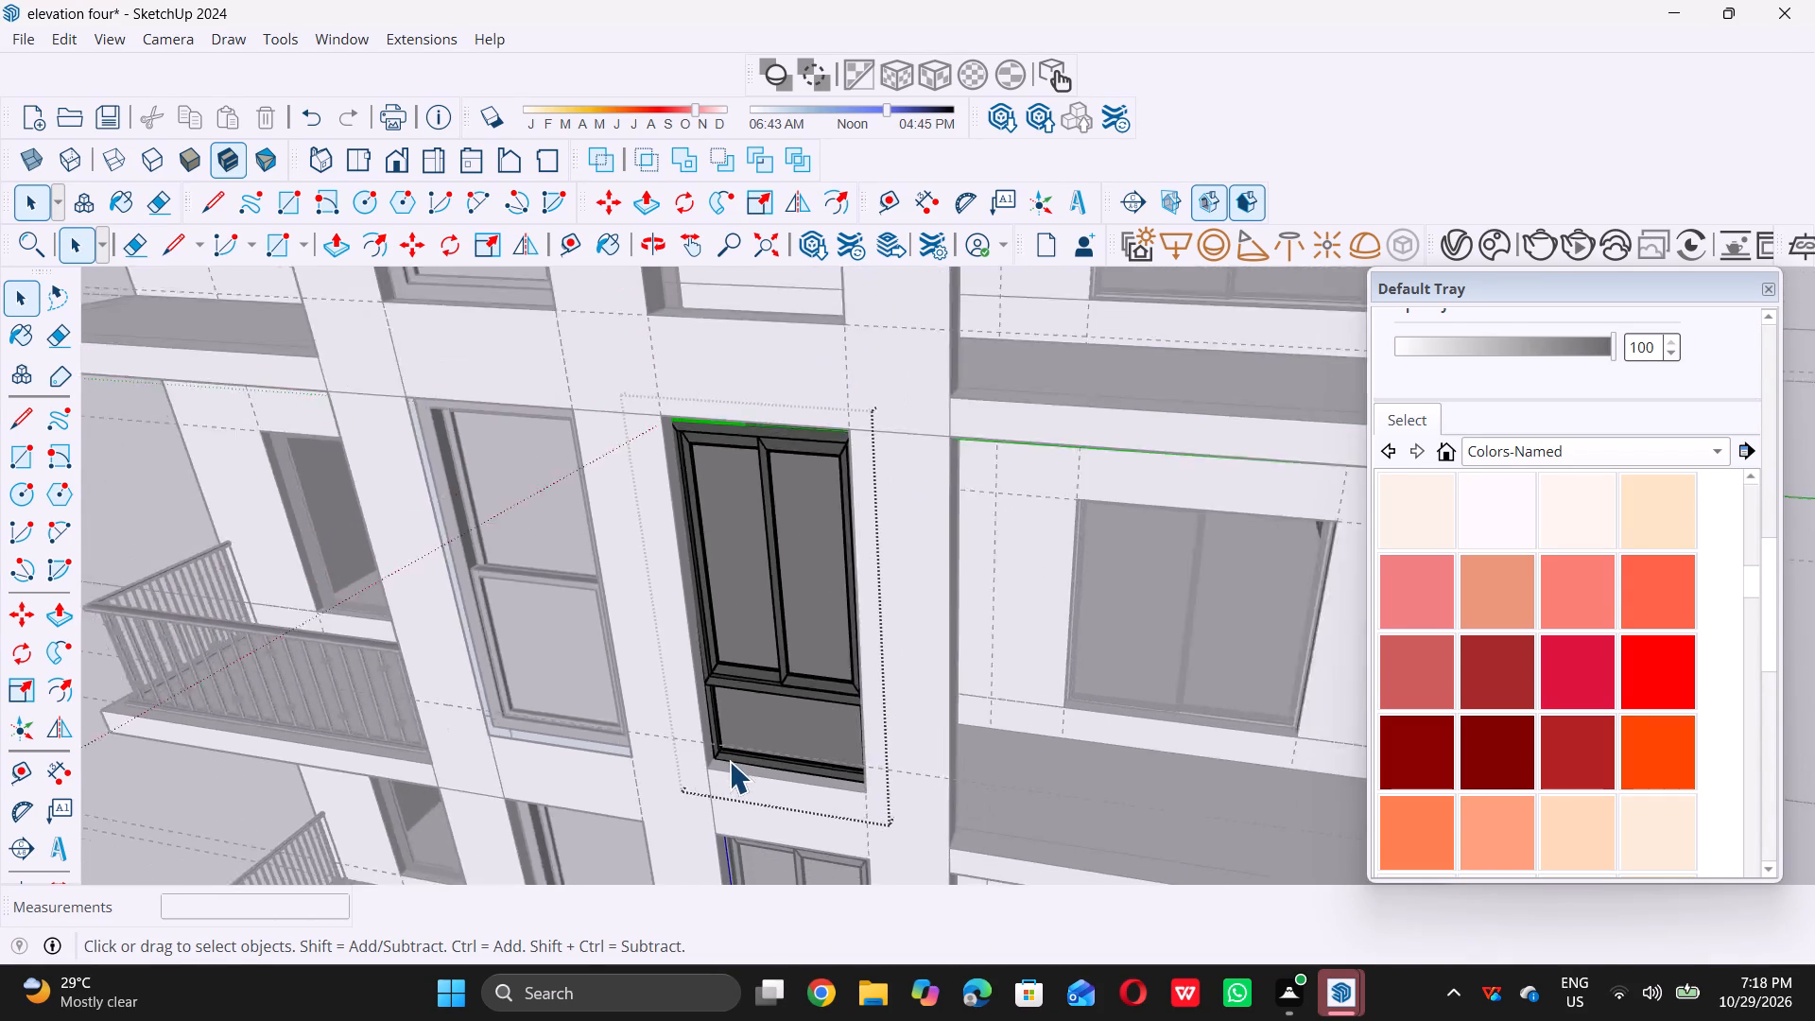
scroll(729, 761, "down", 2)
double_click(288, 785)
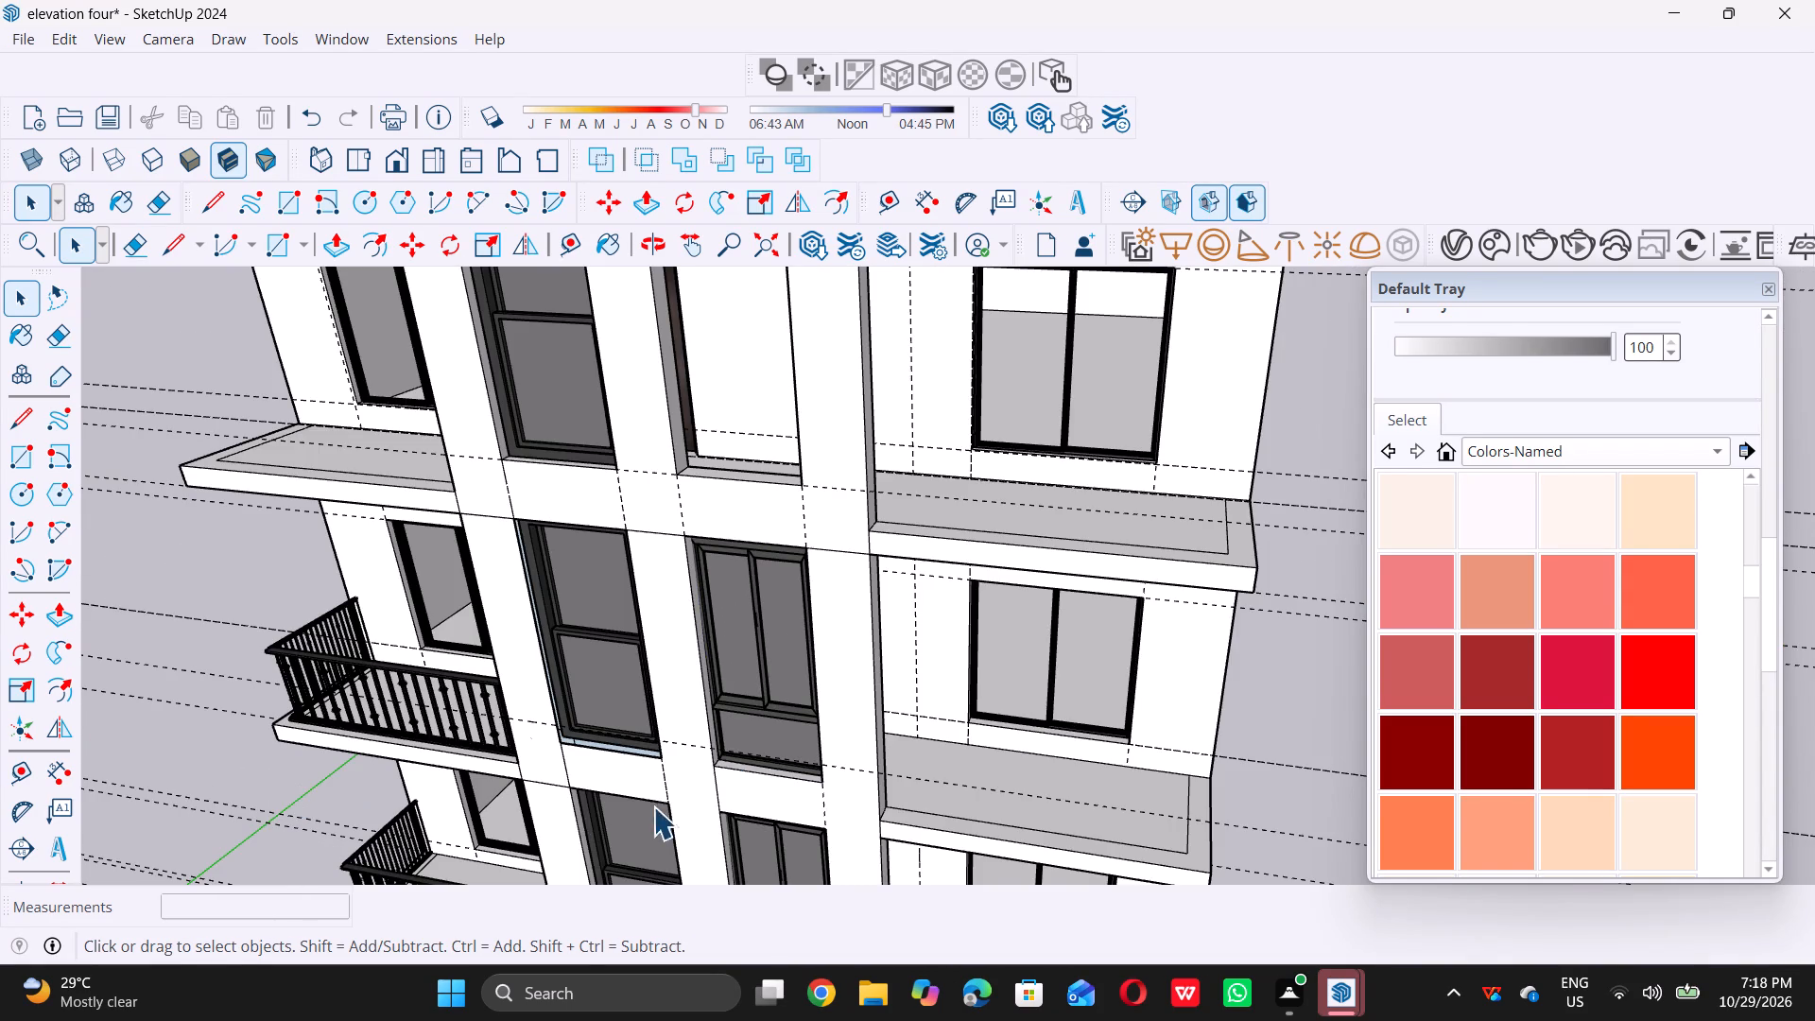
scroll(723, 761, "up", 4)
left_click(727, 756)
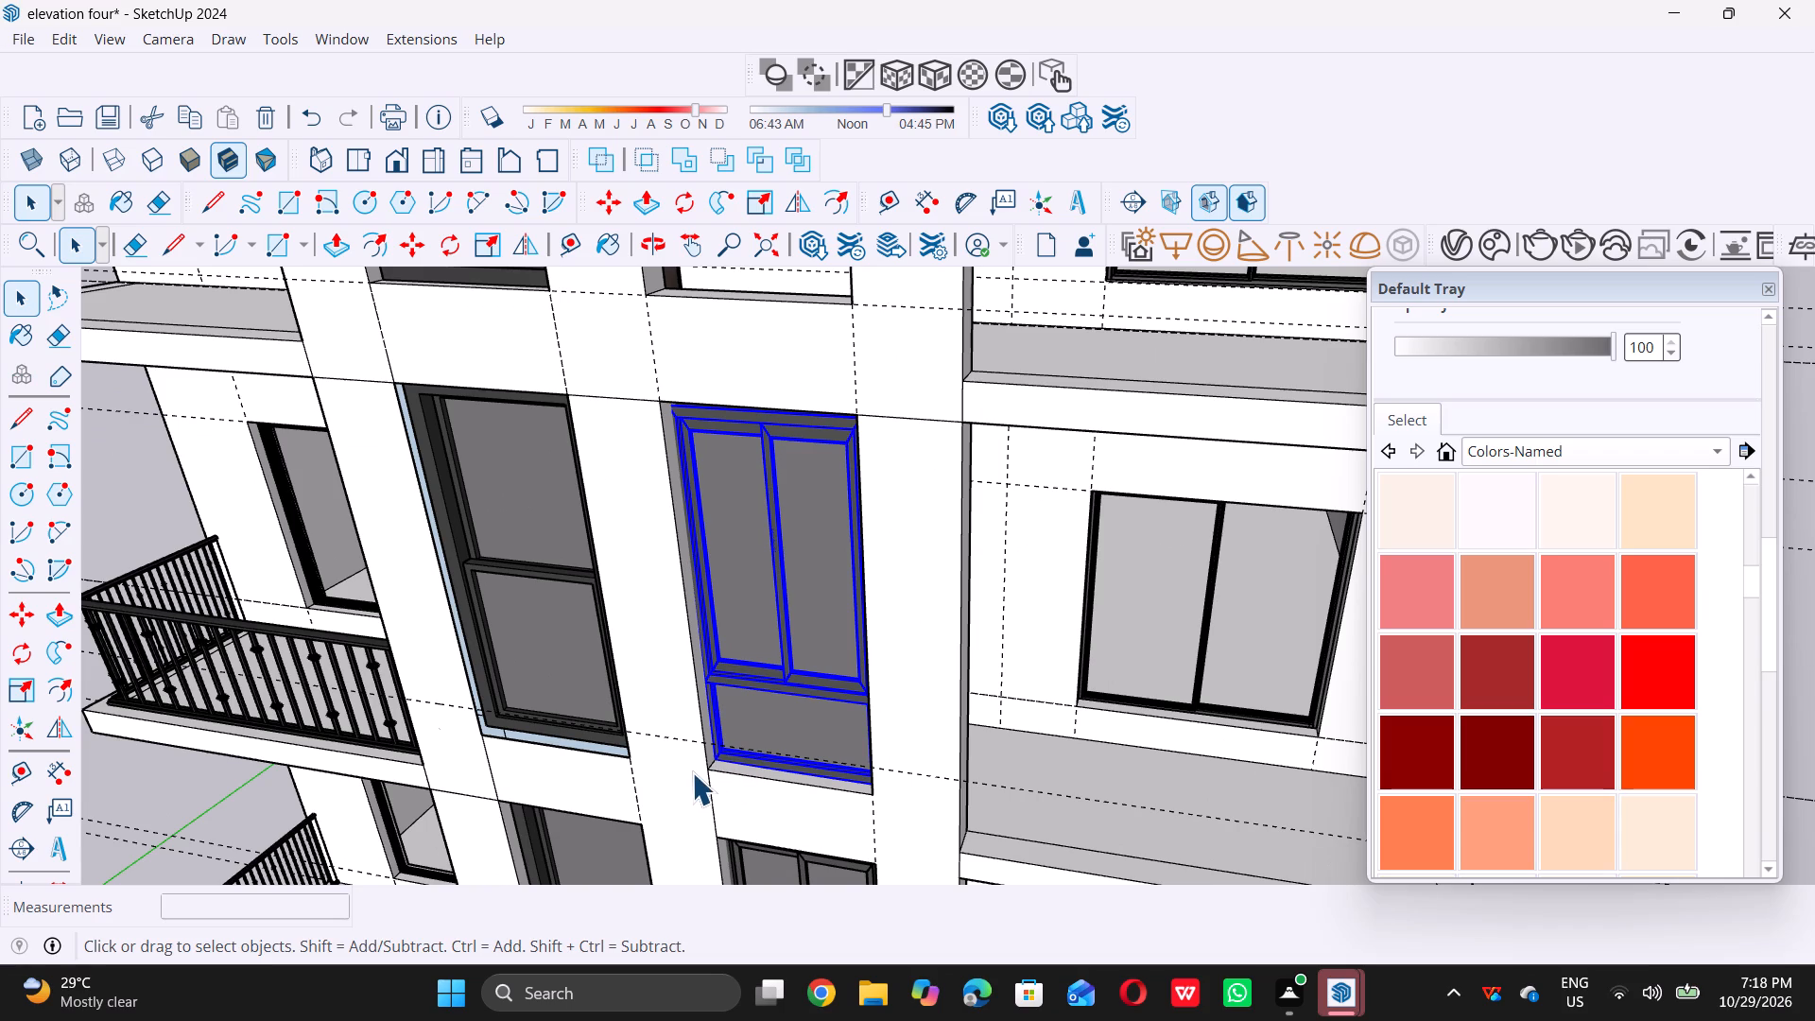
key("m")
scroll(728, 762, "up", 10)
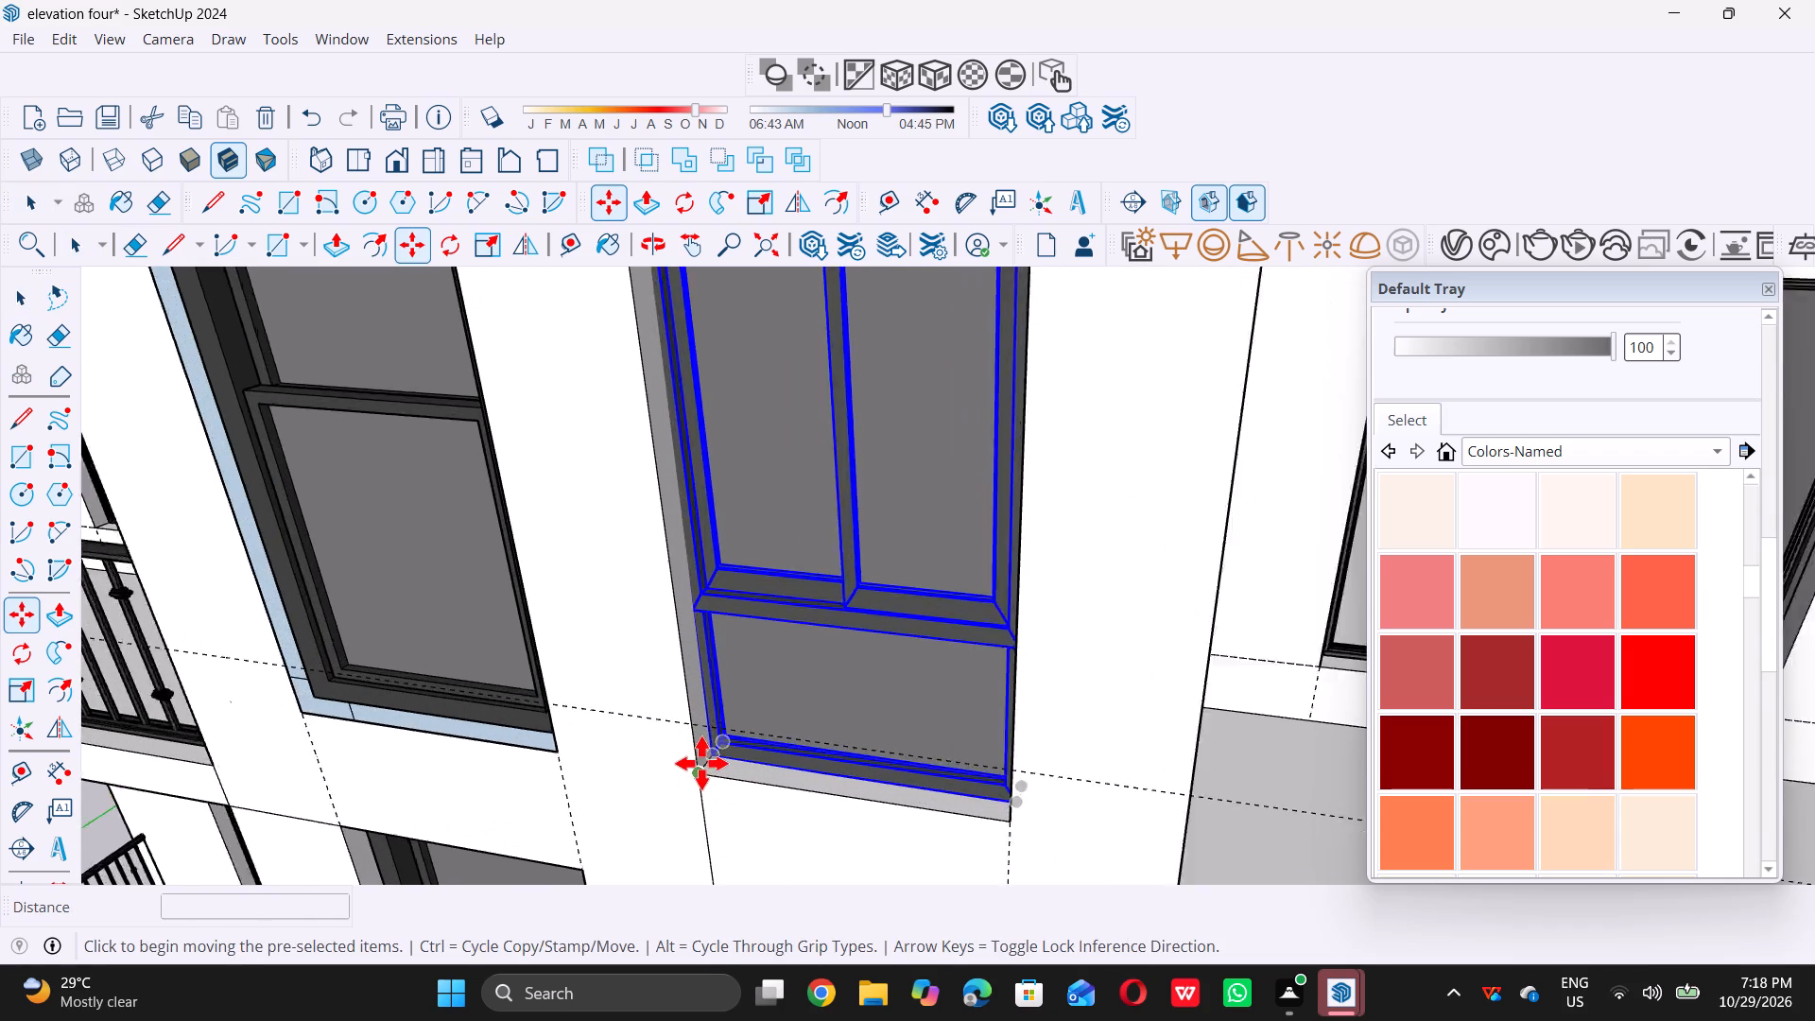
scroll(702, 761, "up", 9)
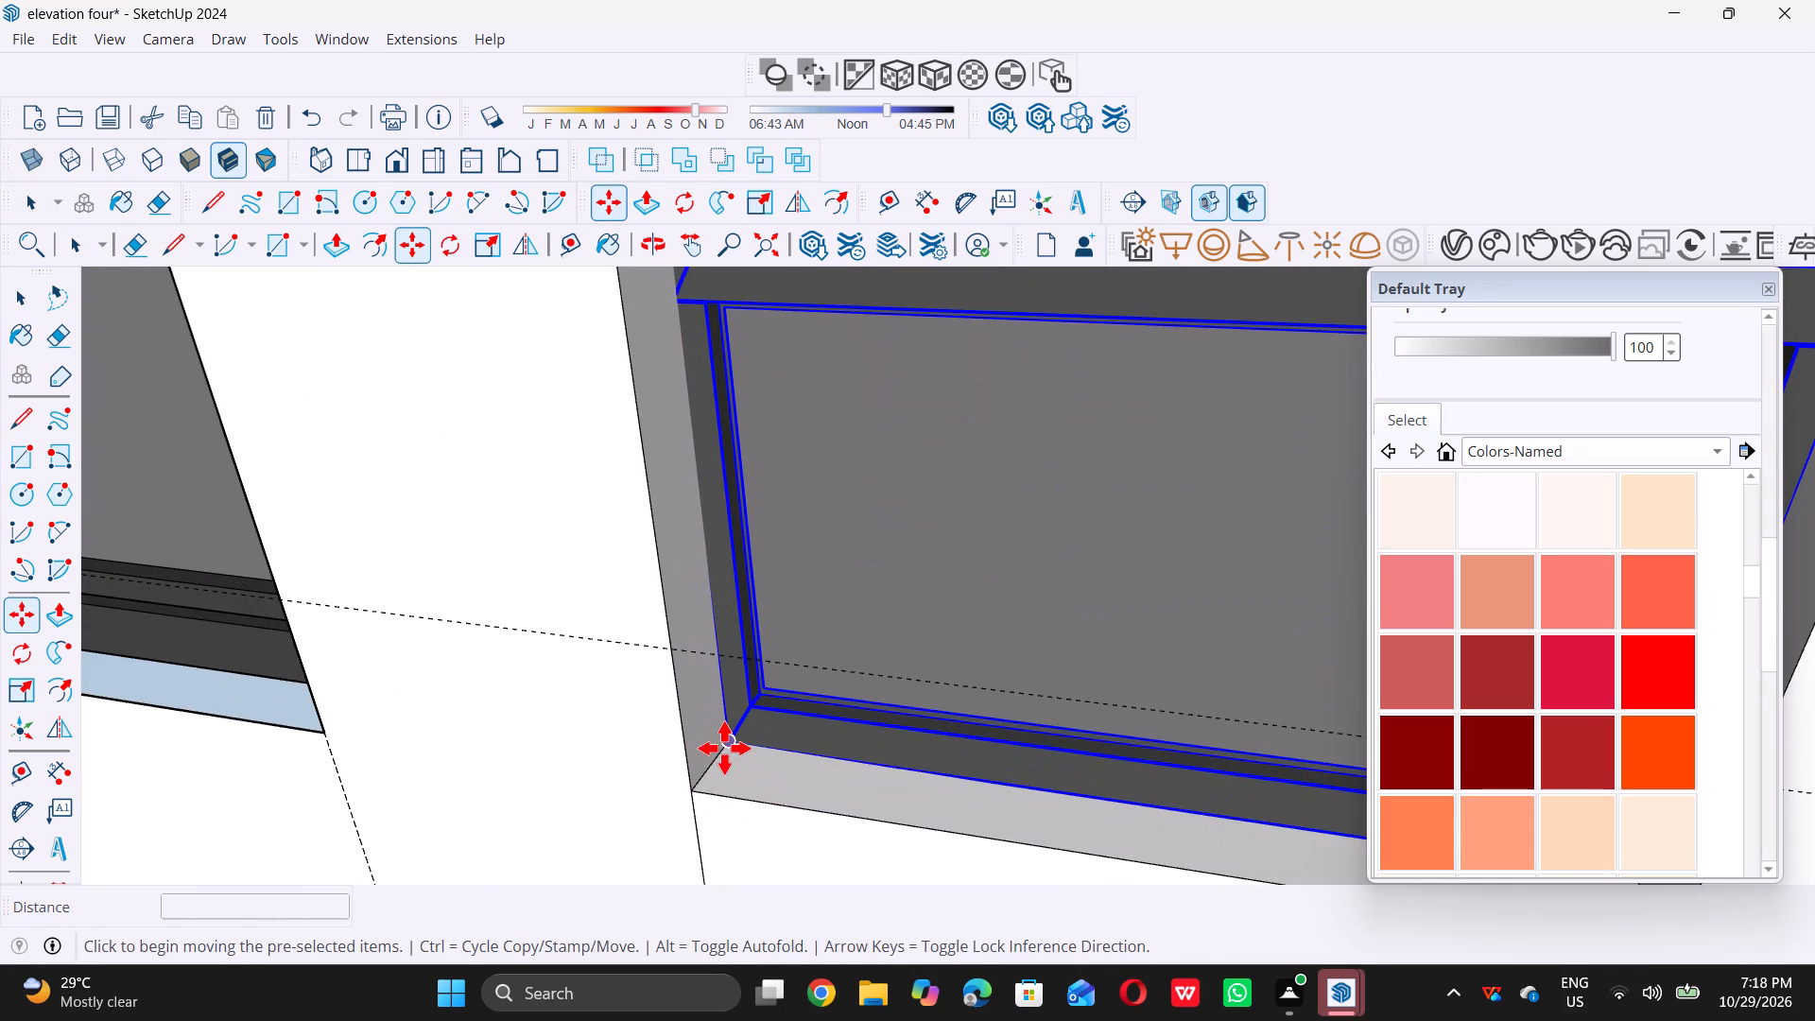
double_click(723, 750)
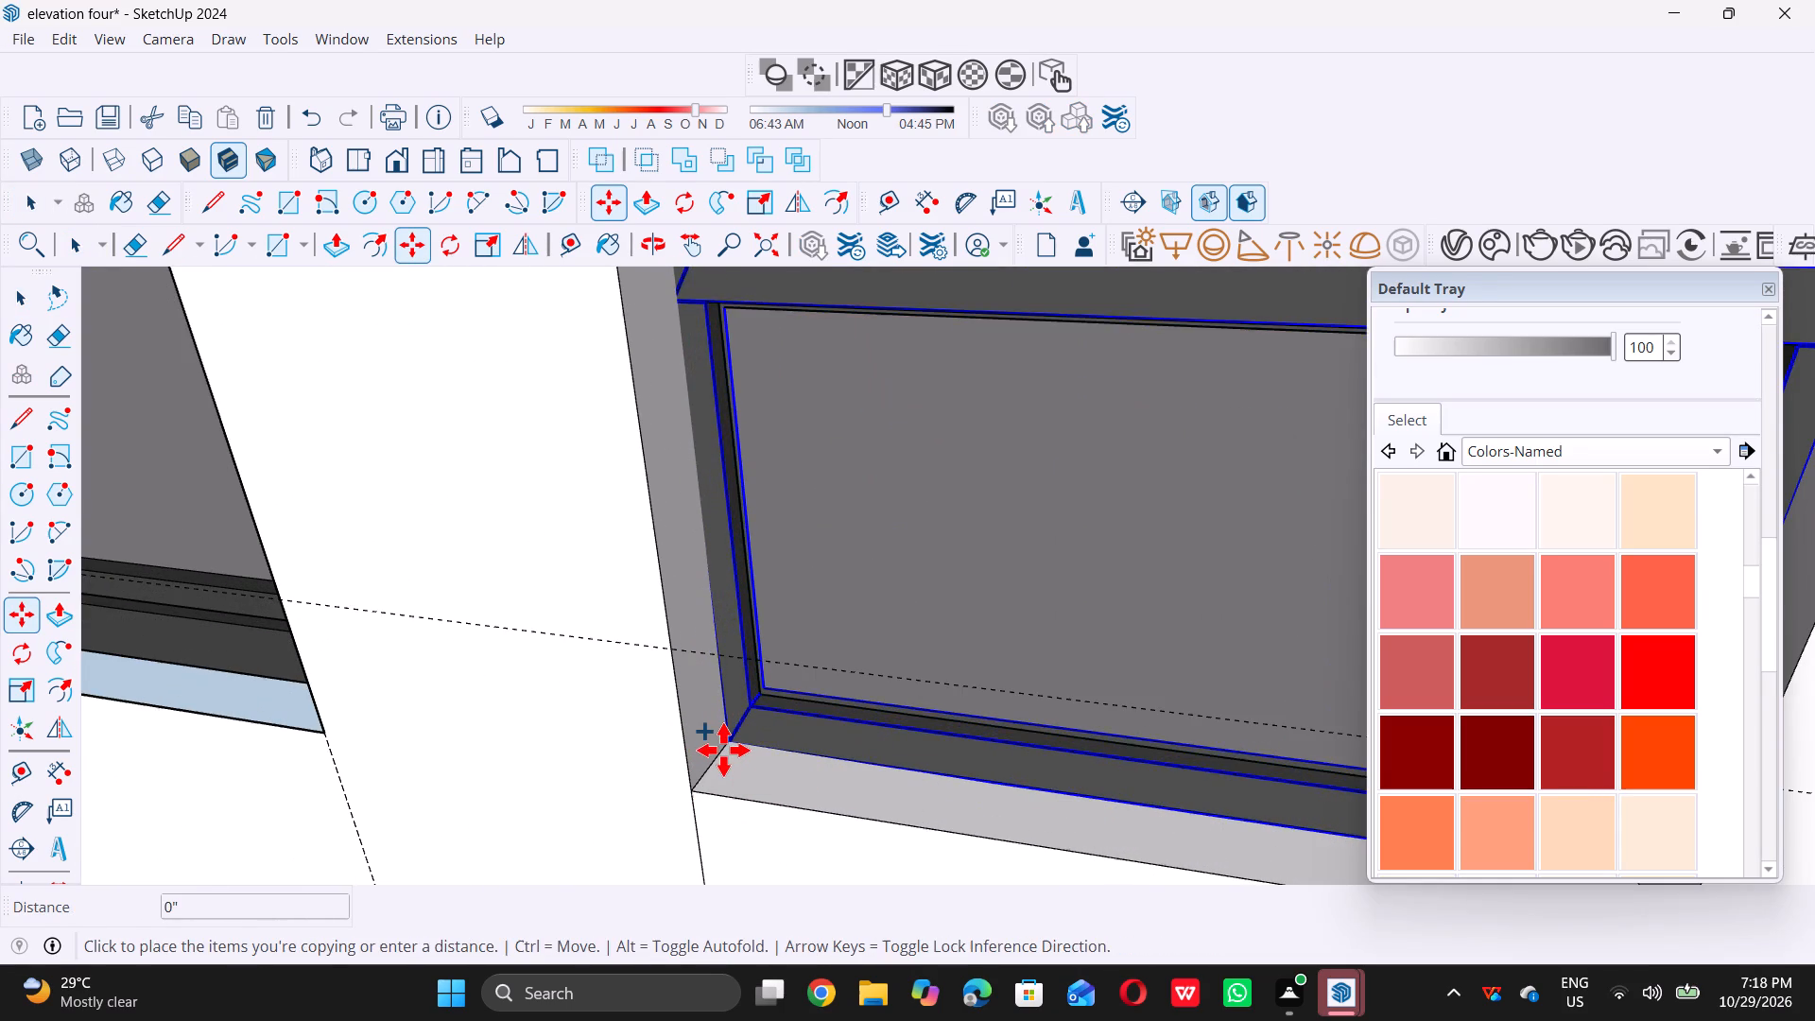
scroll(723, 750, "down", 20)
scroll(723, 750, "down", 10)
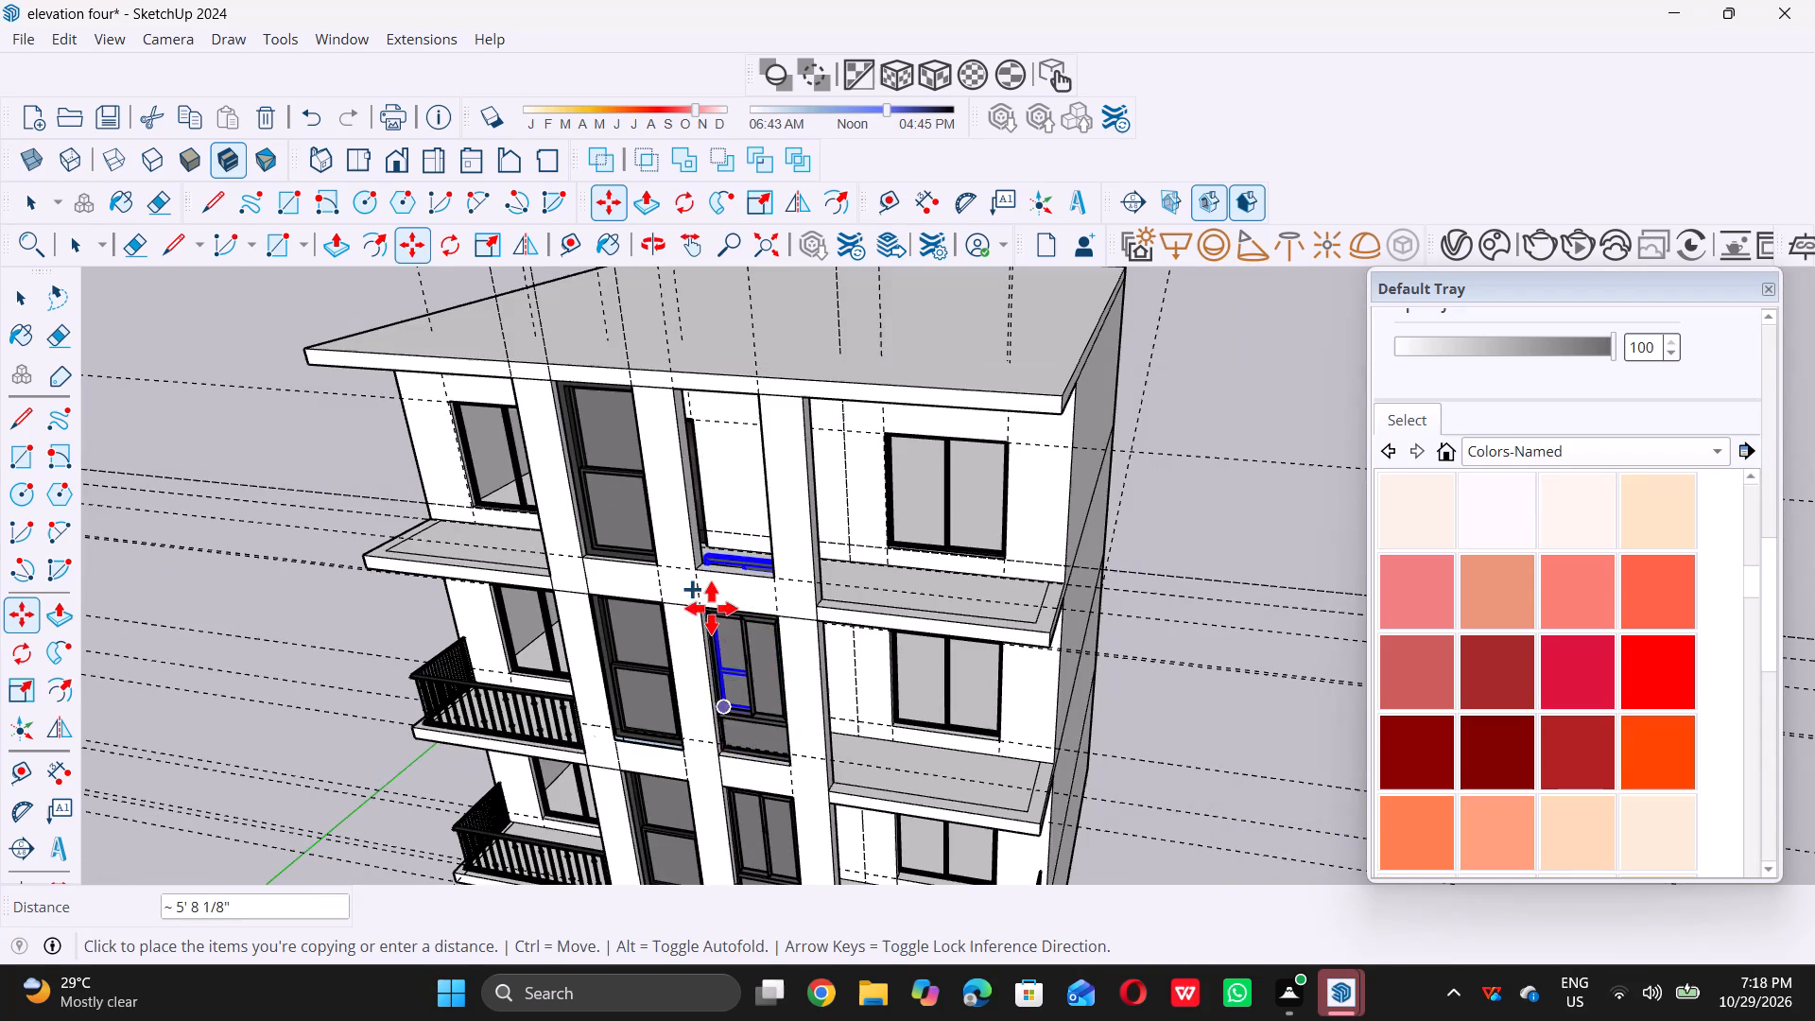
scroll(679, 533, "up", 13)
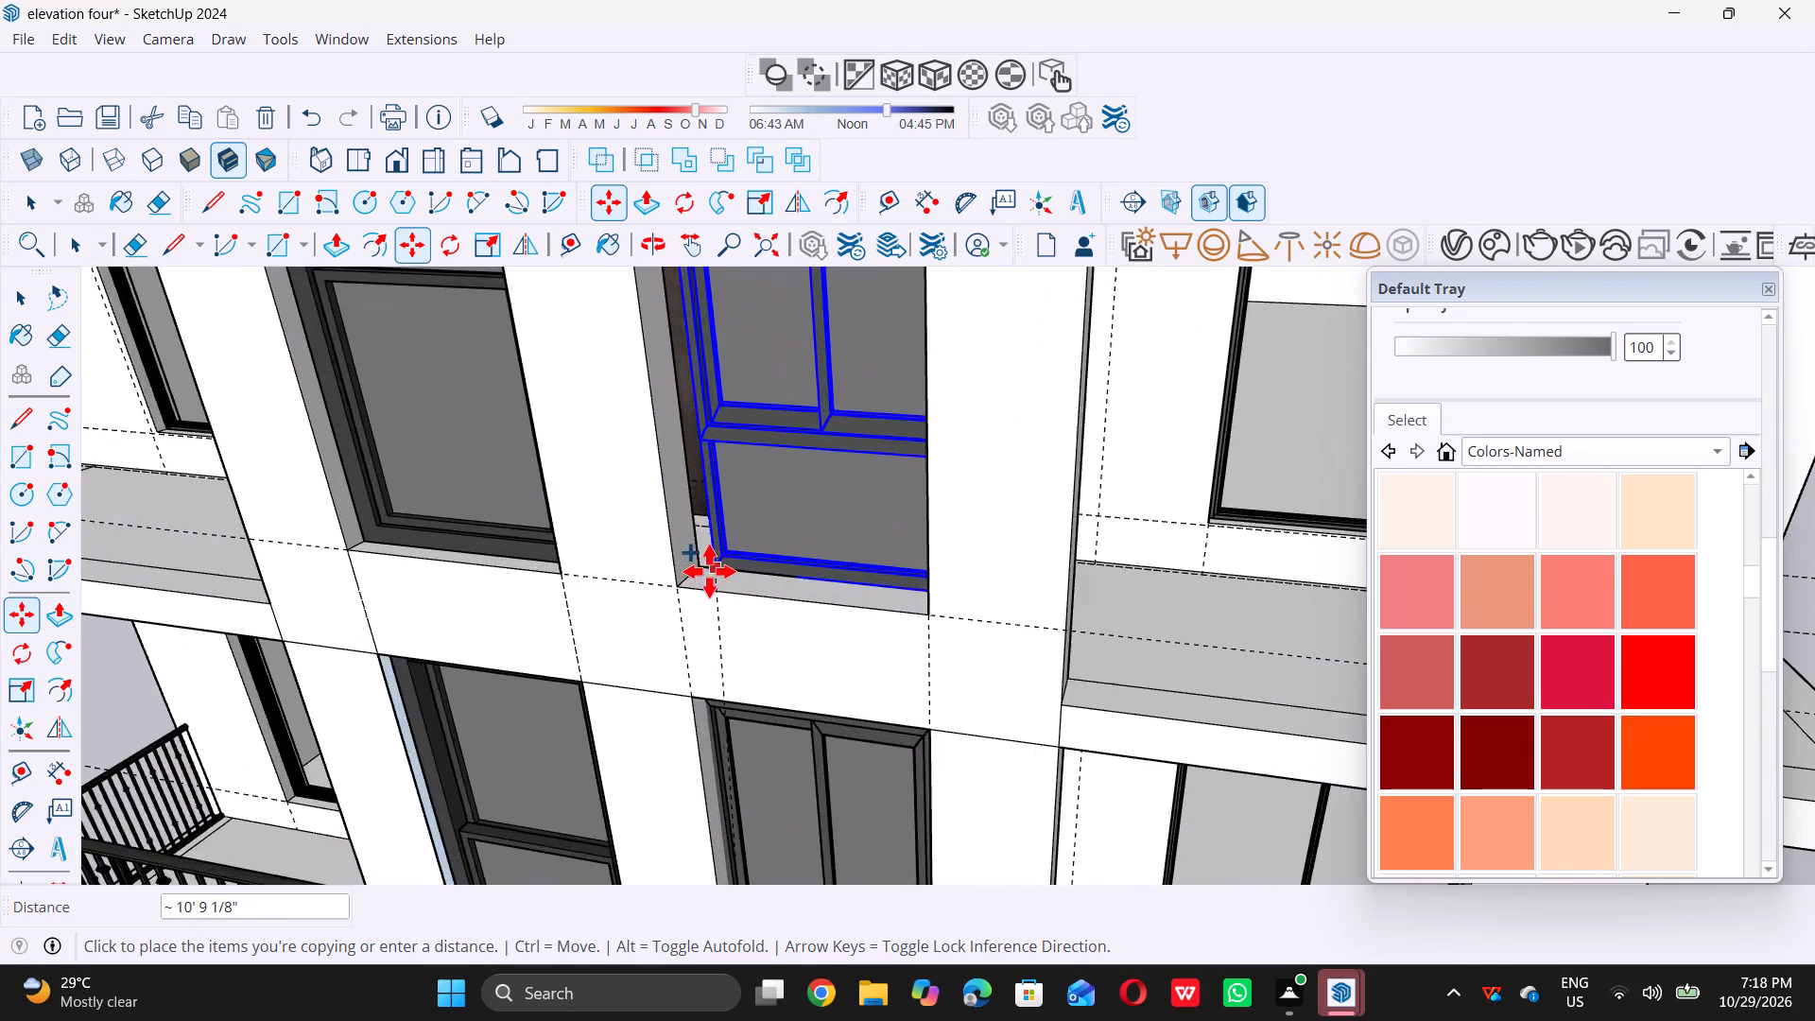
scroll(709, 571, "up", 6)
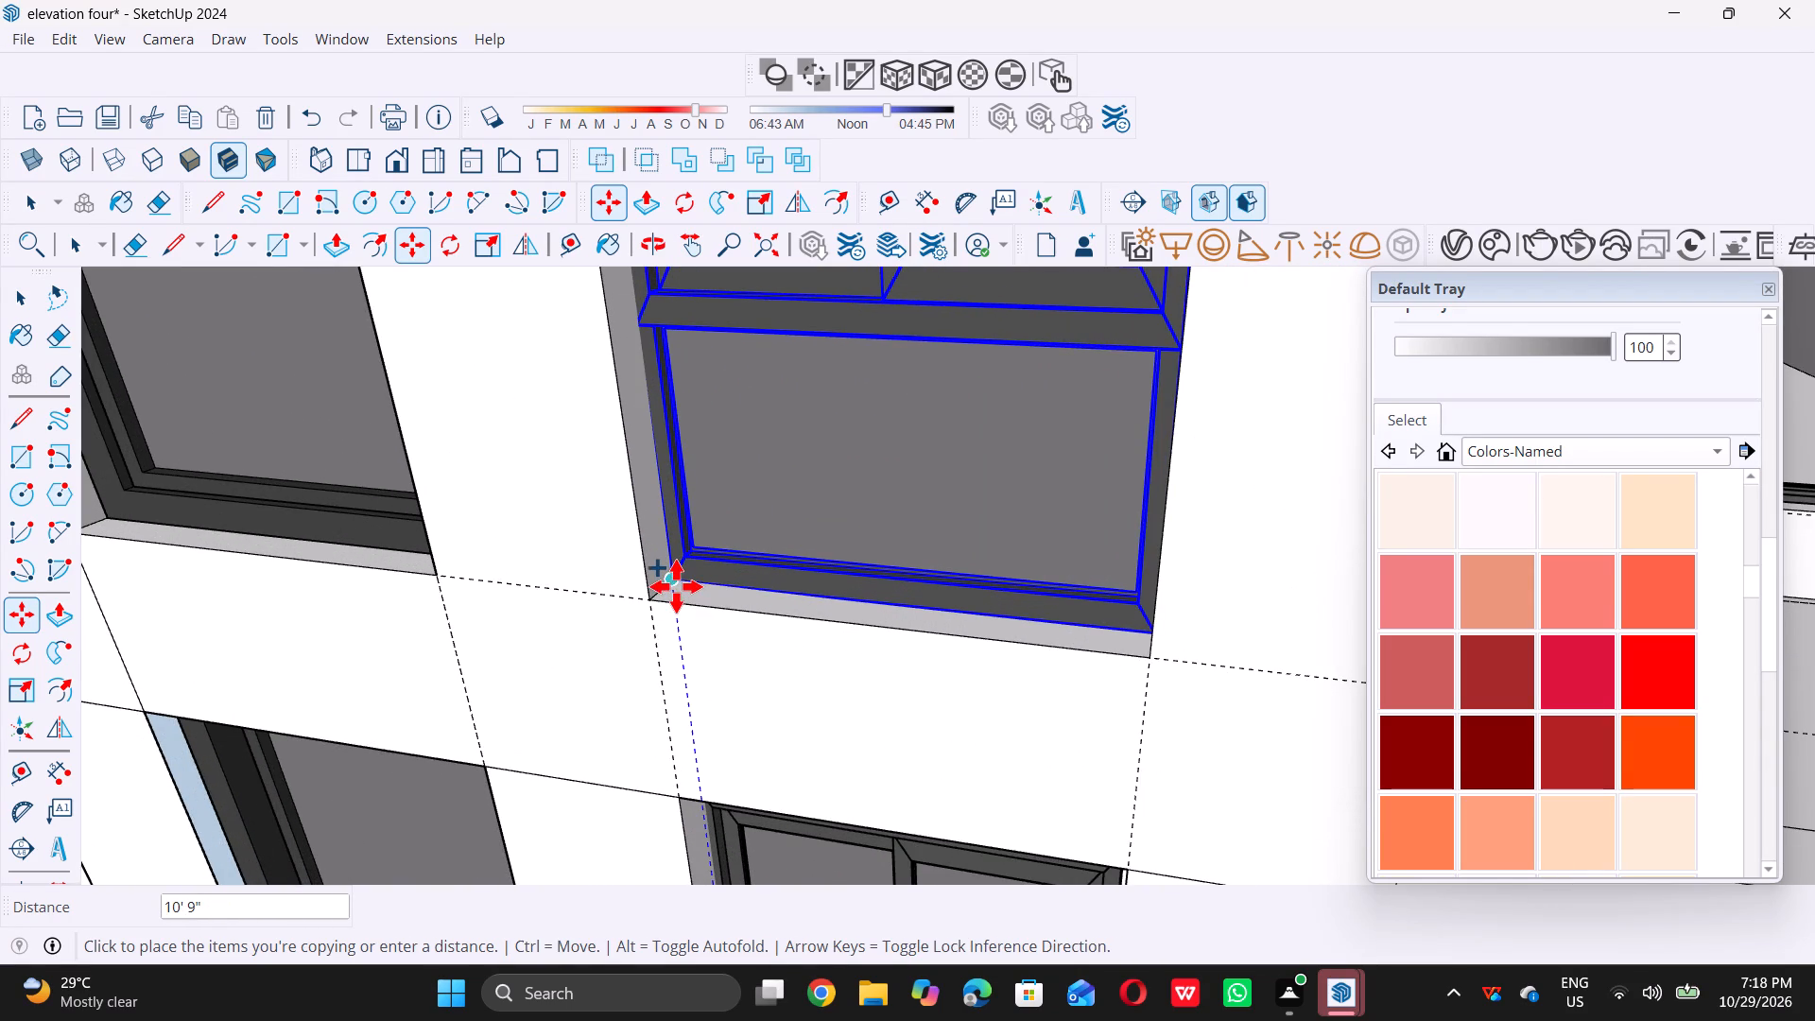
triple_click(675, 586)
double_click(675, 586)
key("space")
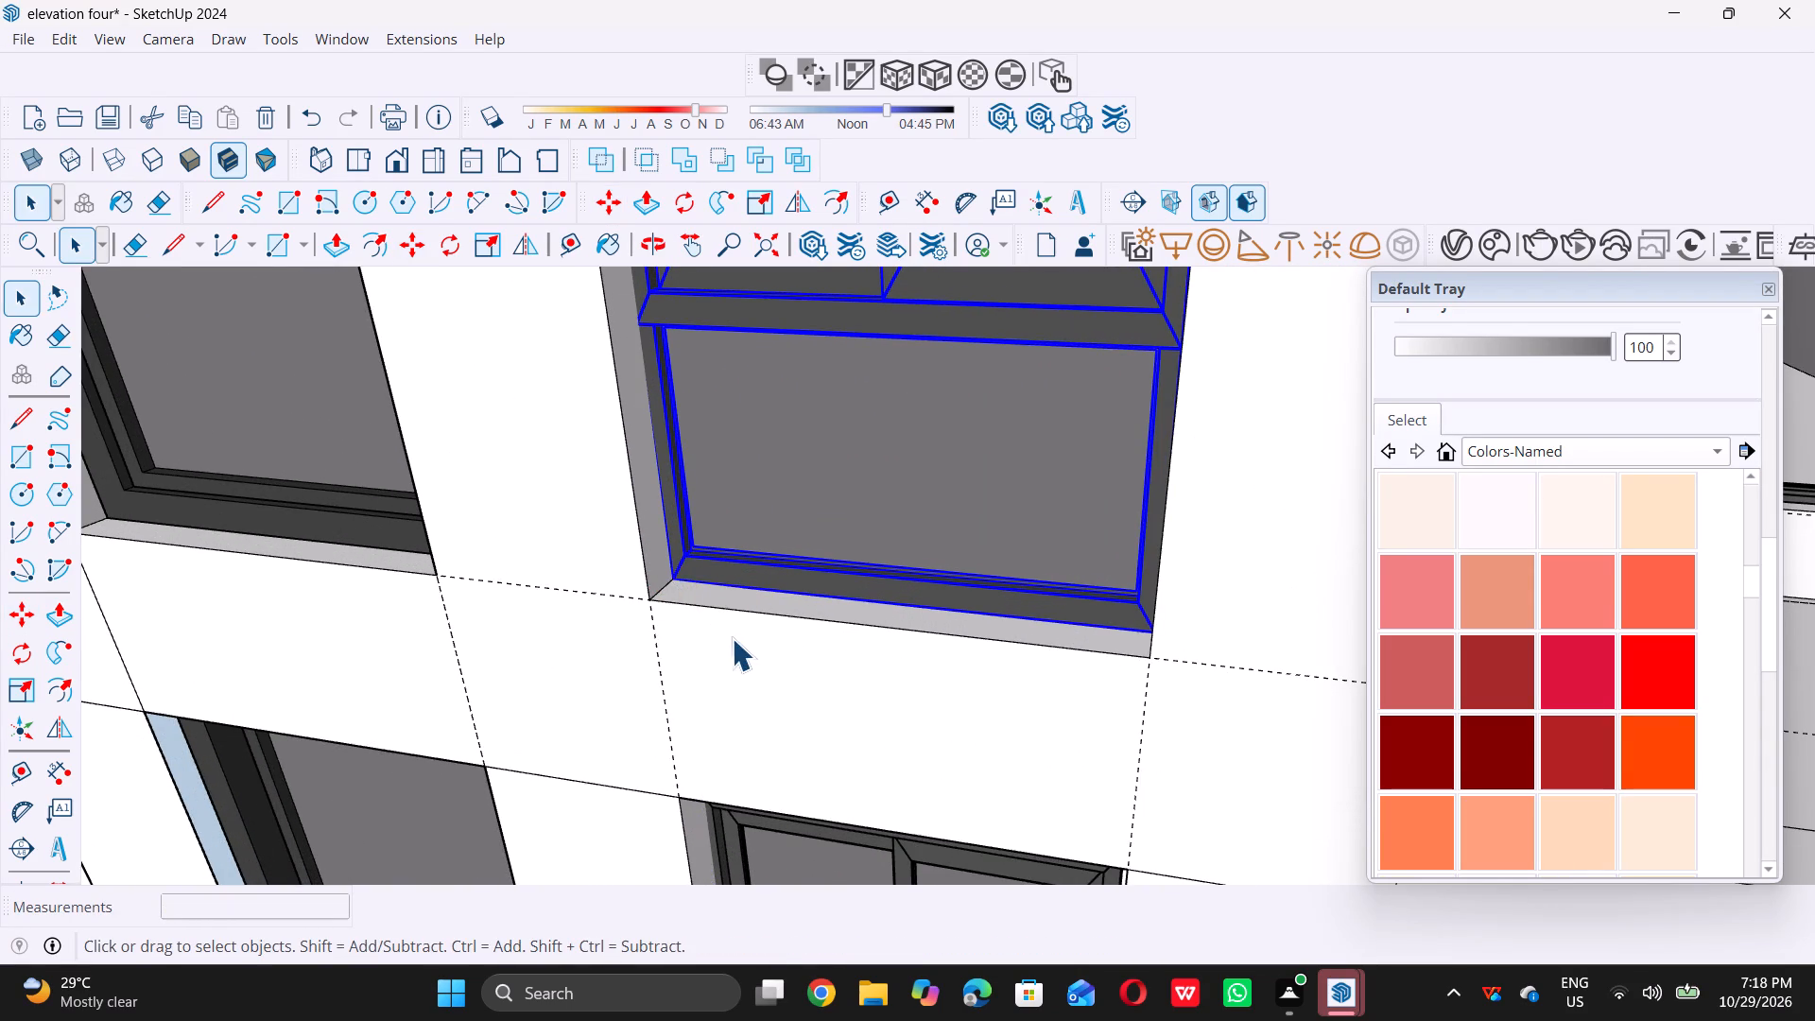
Examine the whole building's front elevation from several angles to compare the top-storey windows with the storeys below.
scroll(735, 642, "down", 20)
scroll(735, 642, "down", 4)
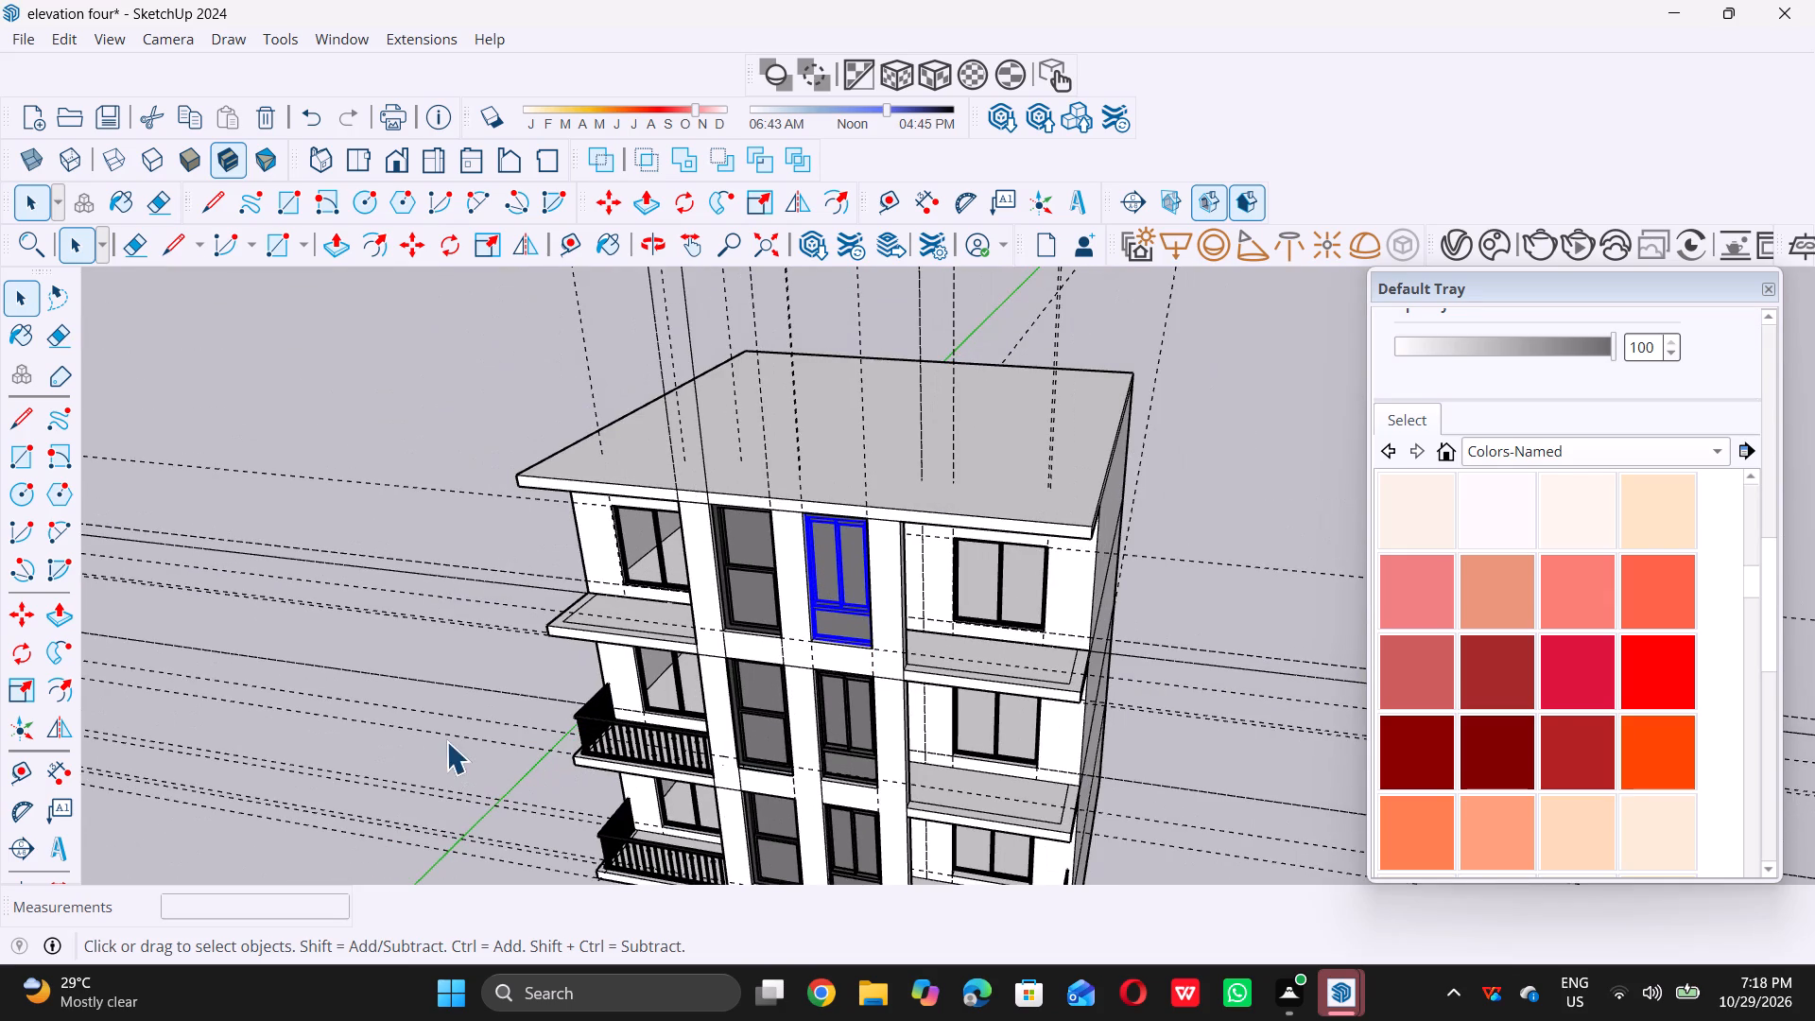
double_click(464, 772)
scroll(475, 766, "down", 10)
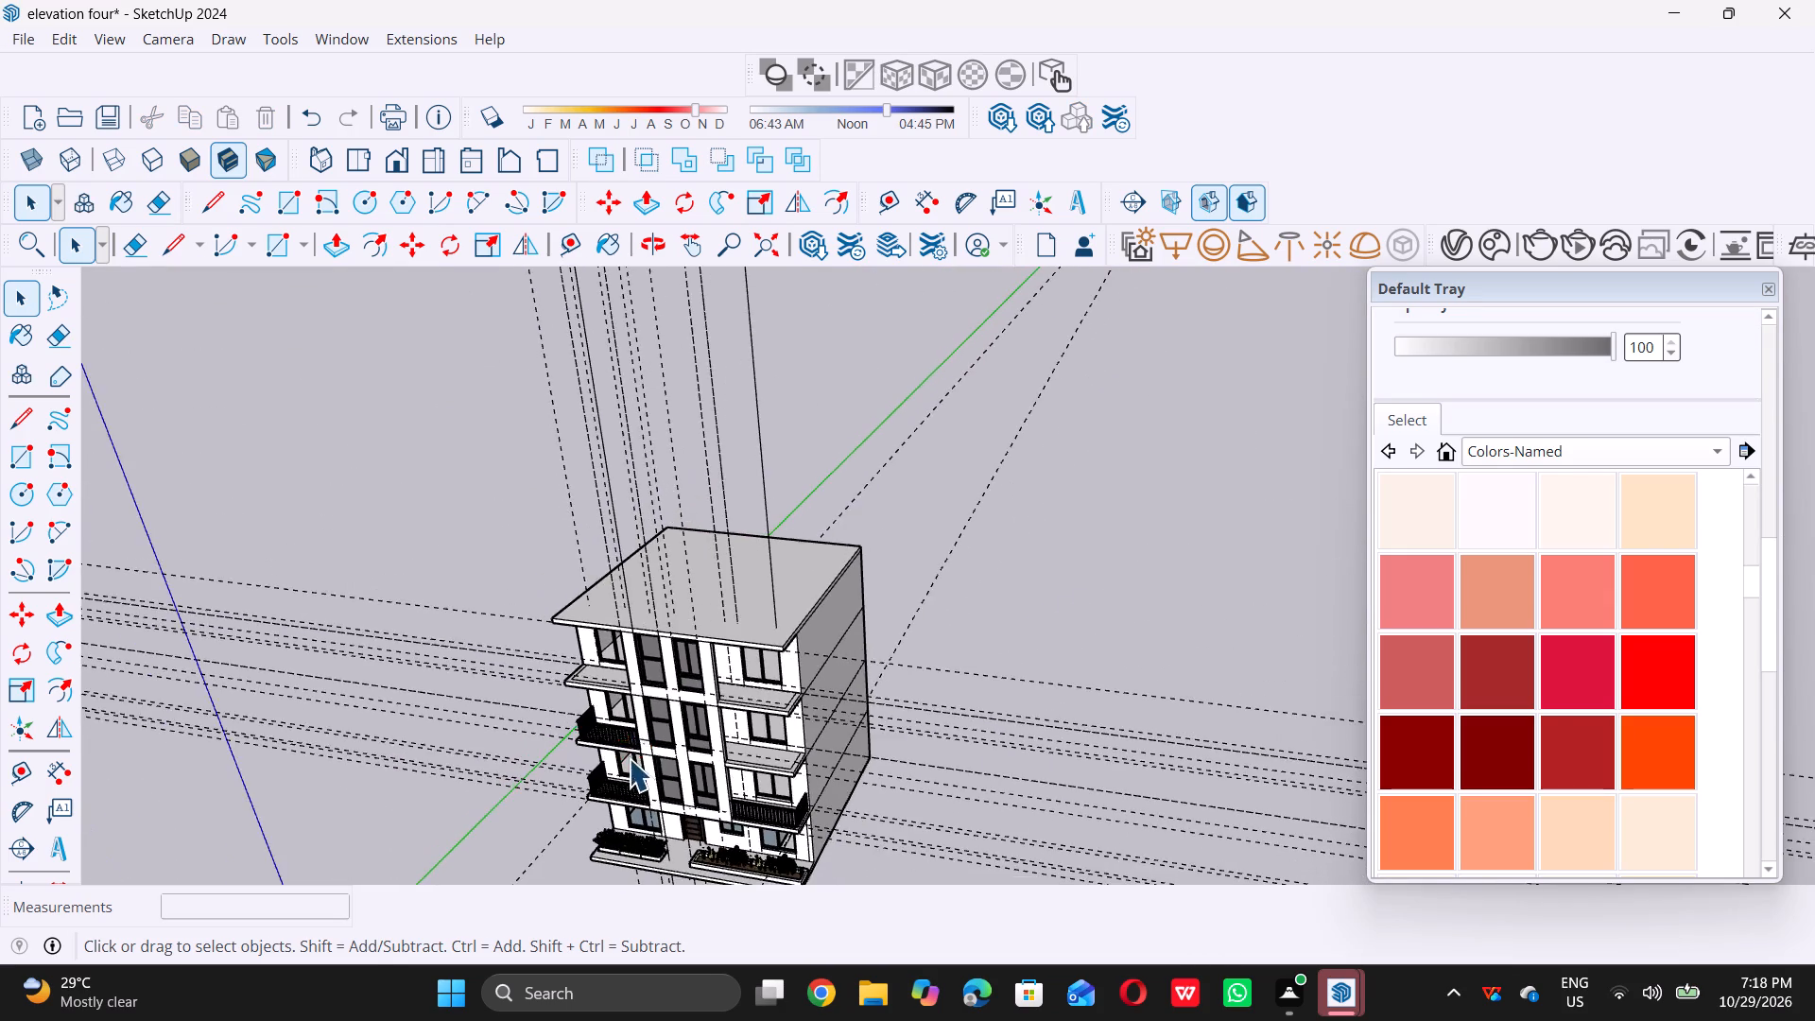
middle_click_drag(629, 758, 812, 565)
scroll(812, 565, "up", 1)
scroll(812, 565, "down", 9)
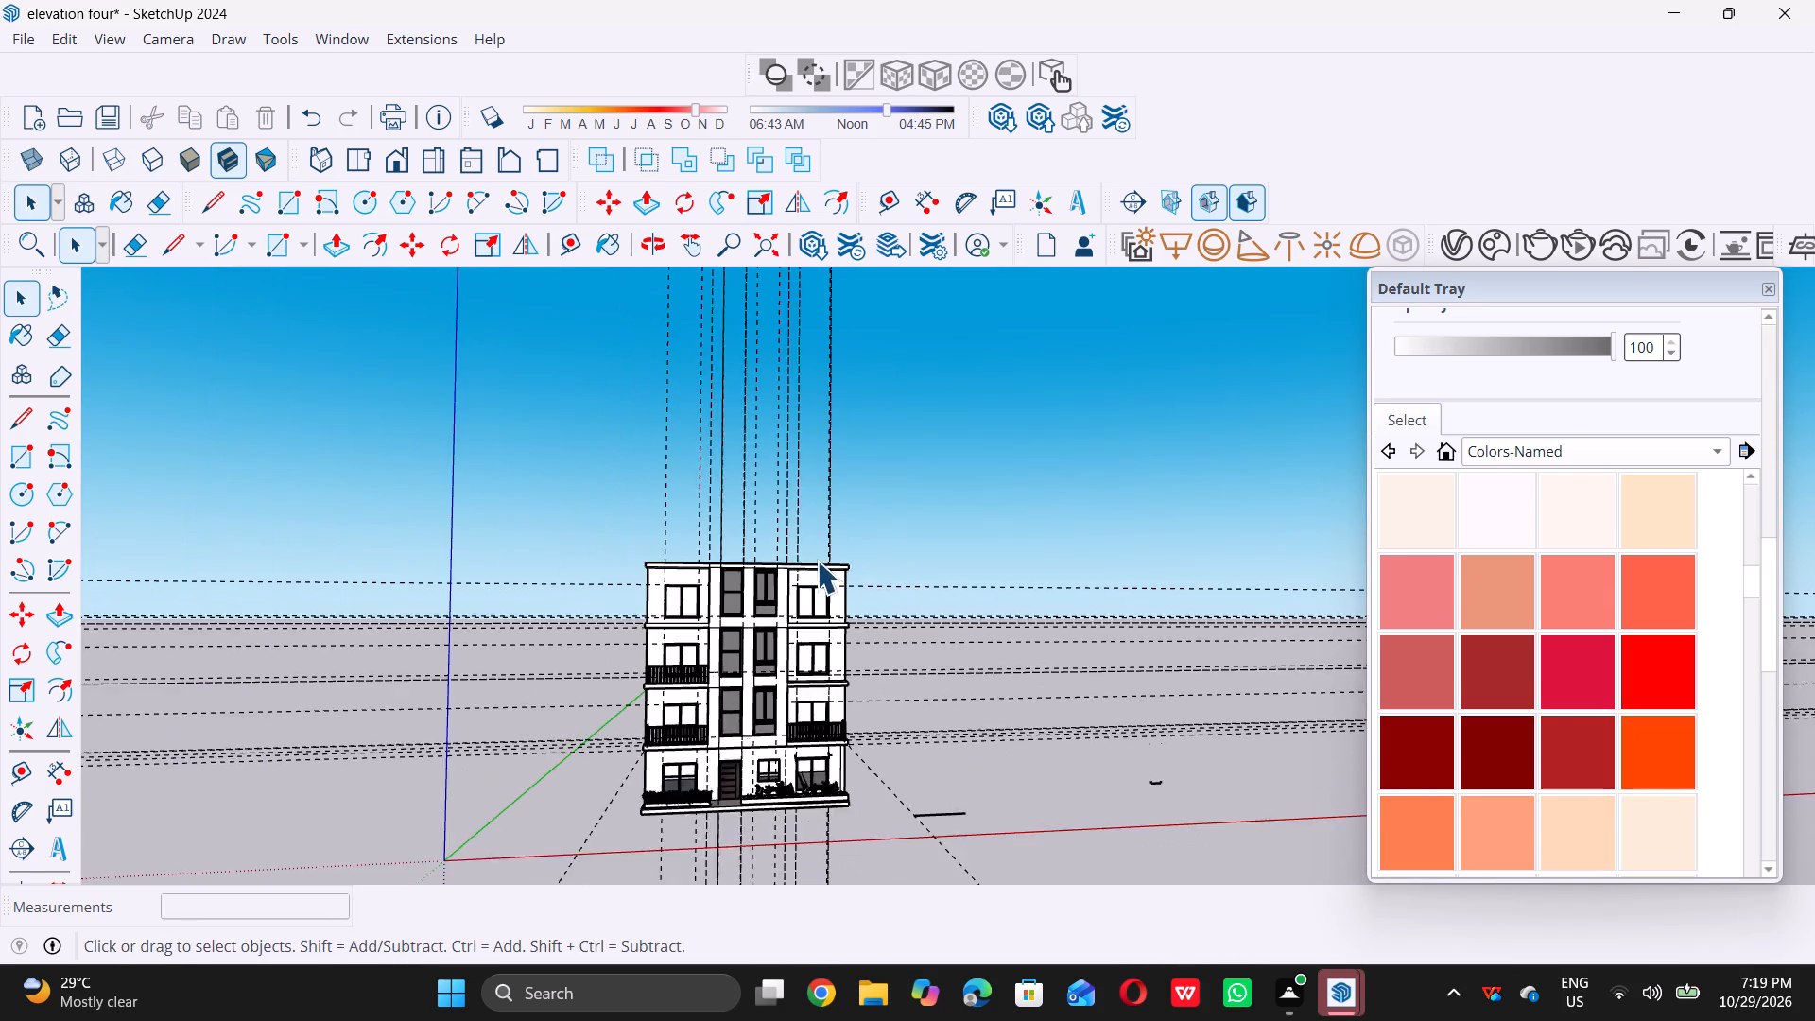
middle_click_drag(786, 587, 838, 605)
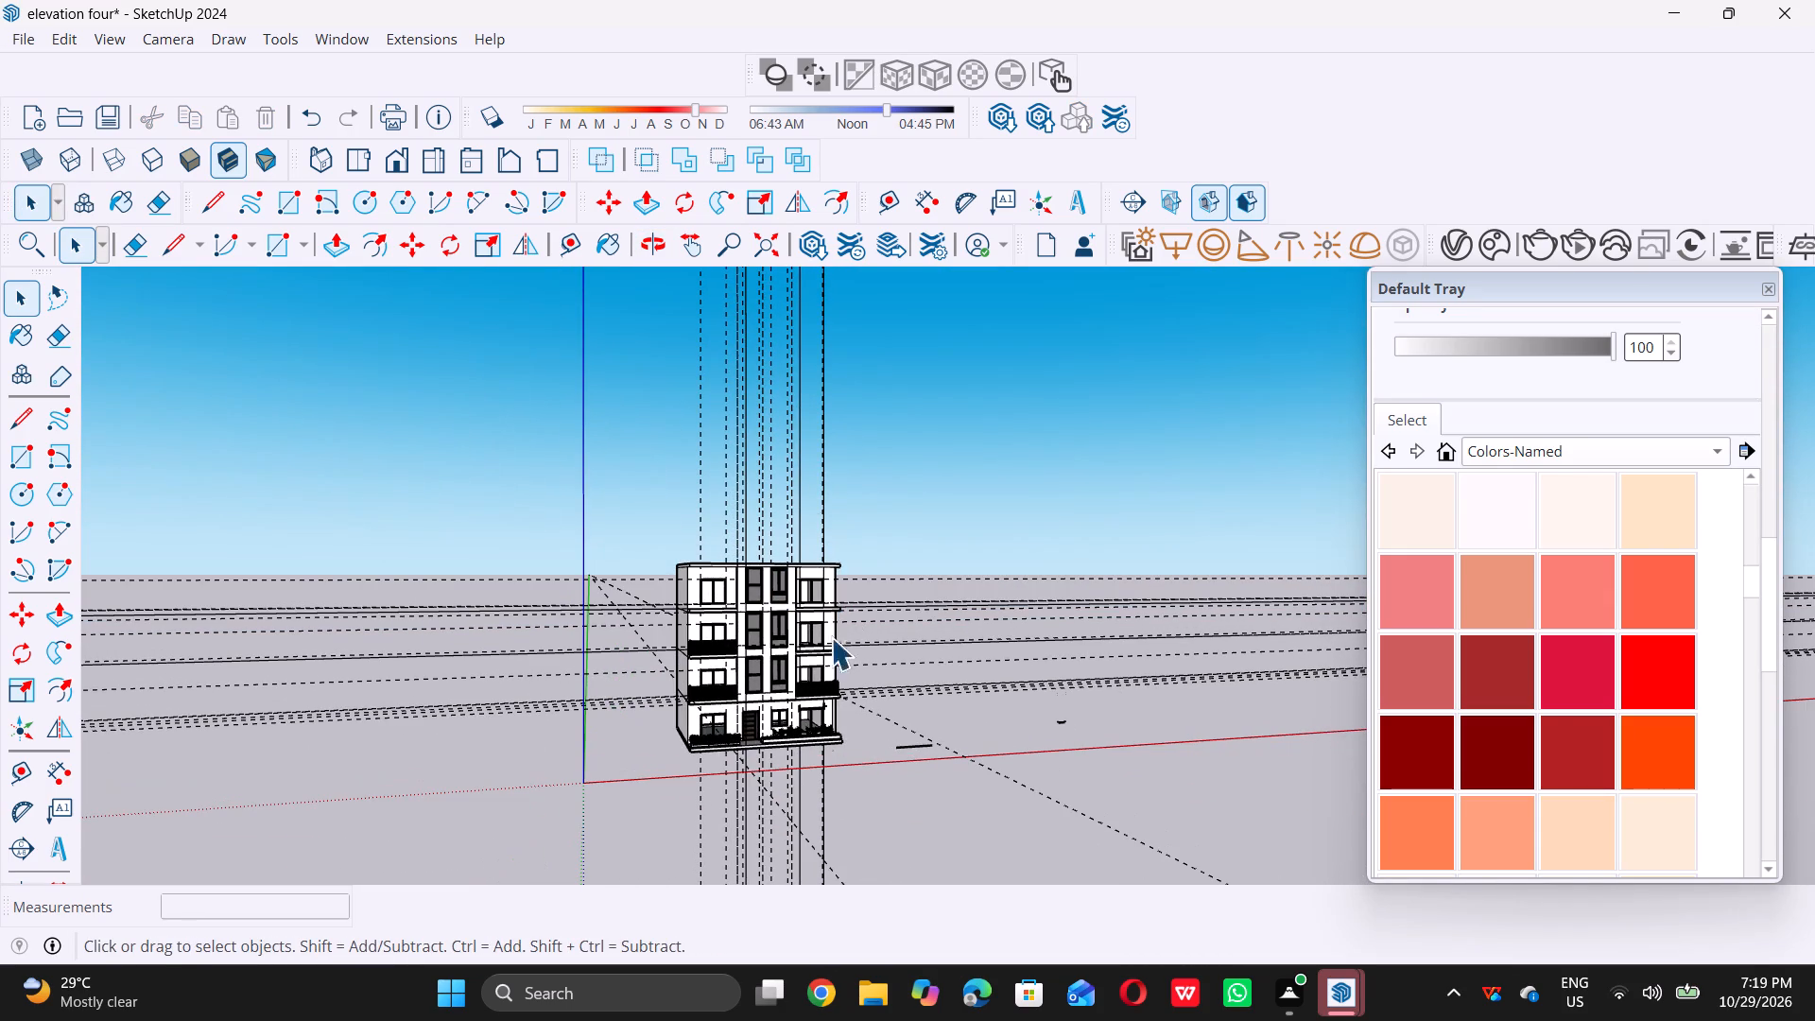
middle_click_drag(727, 545, 692, 573)
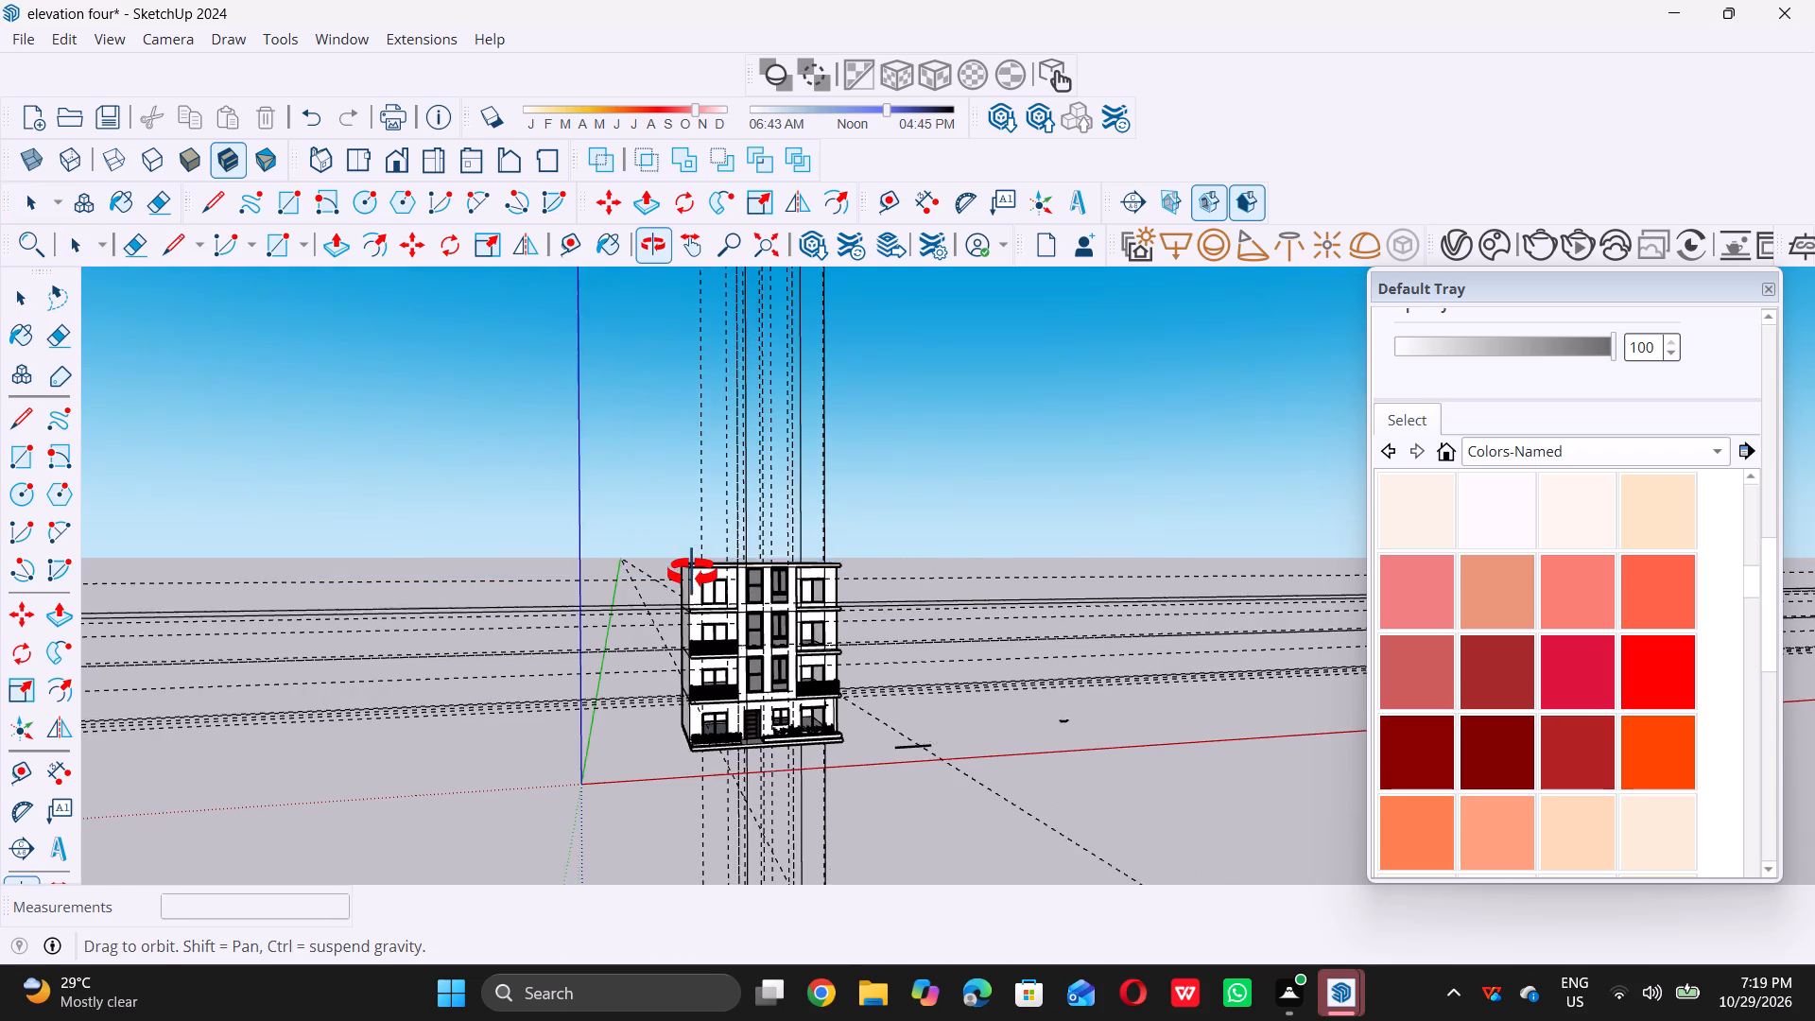
middle_click_drag(692, 573, 688, 576)
scroll(689, 644, "up", 14)
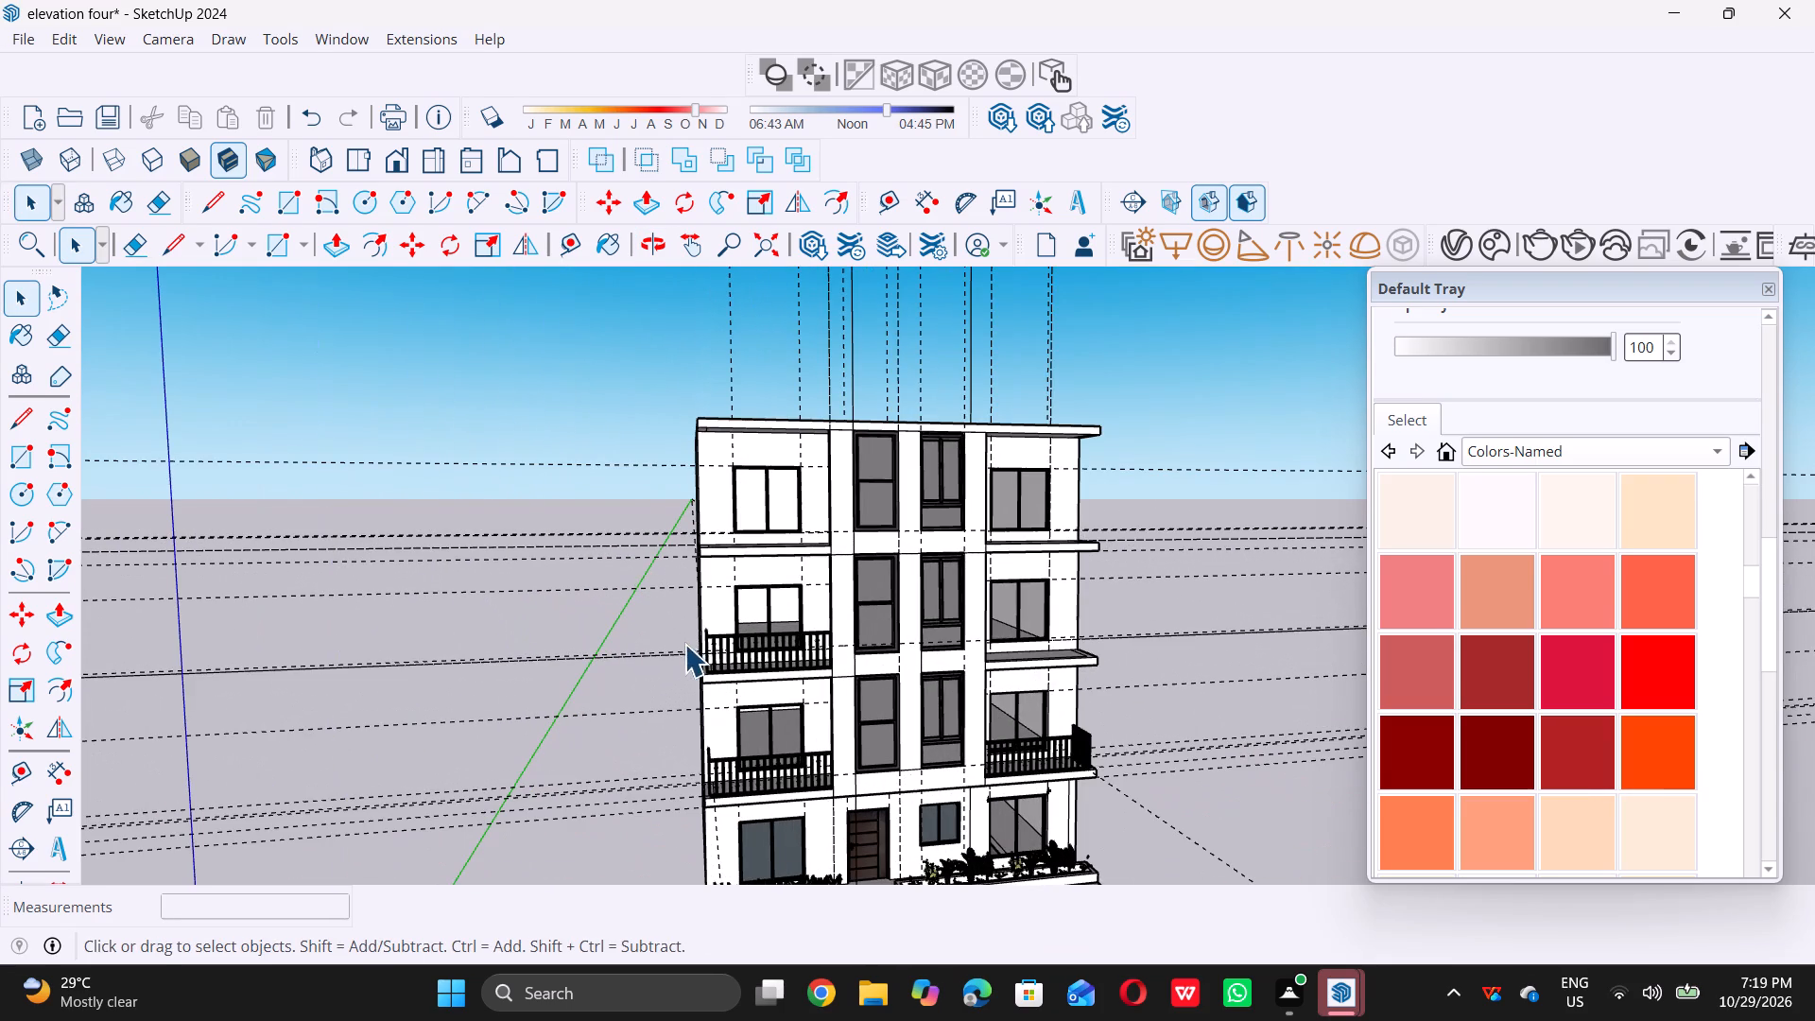
middle_click_drag(978, 641, 801, 718)
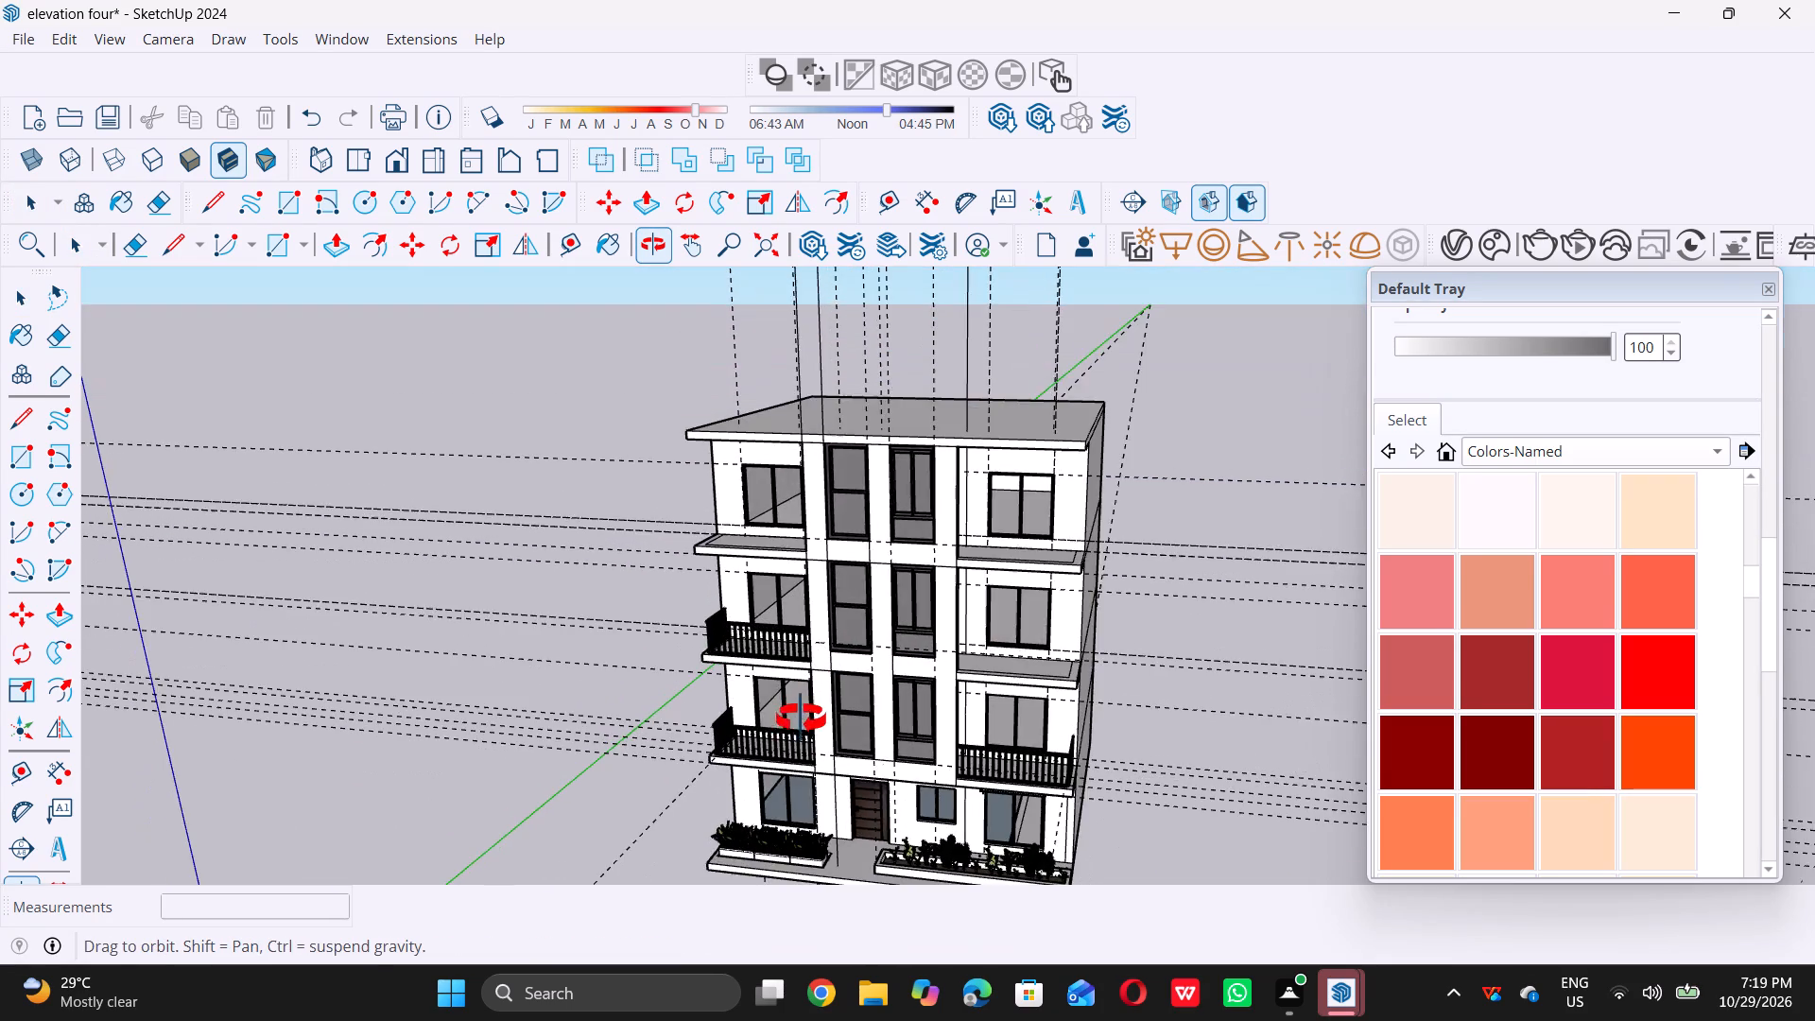
middle_click_drag(801, 718, 768, 715)
middle_click(768, 715)
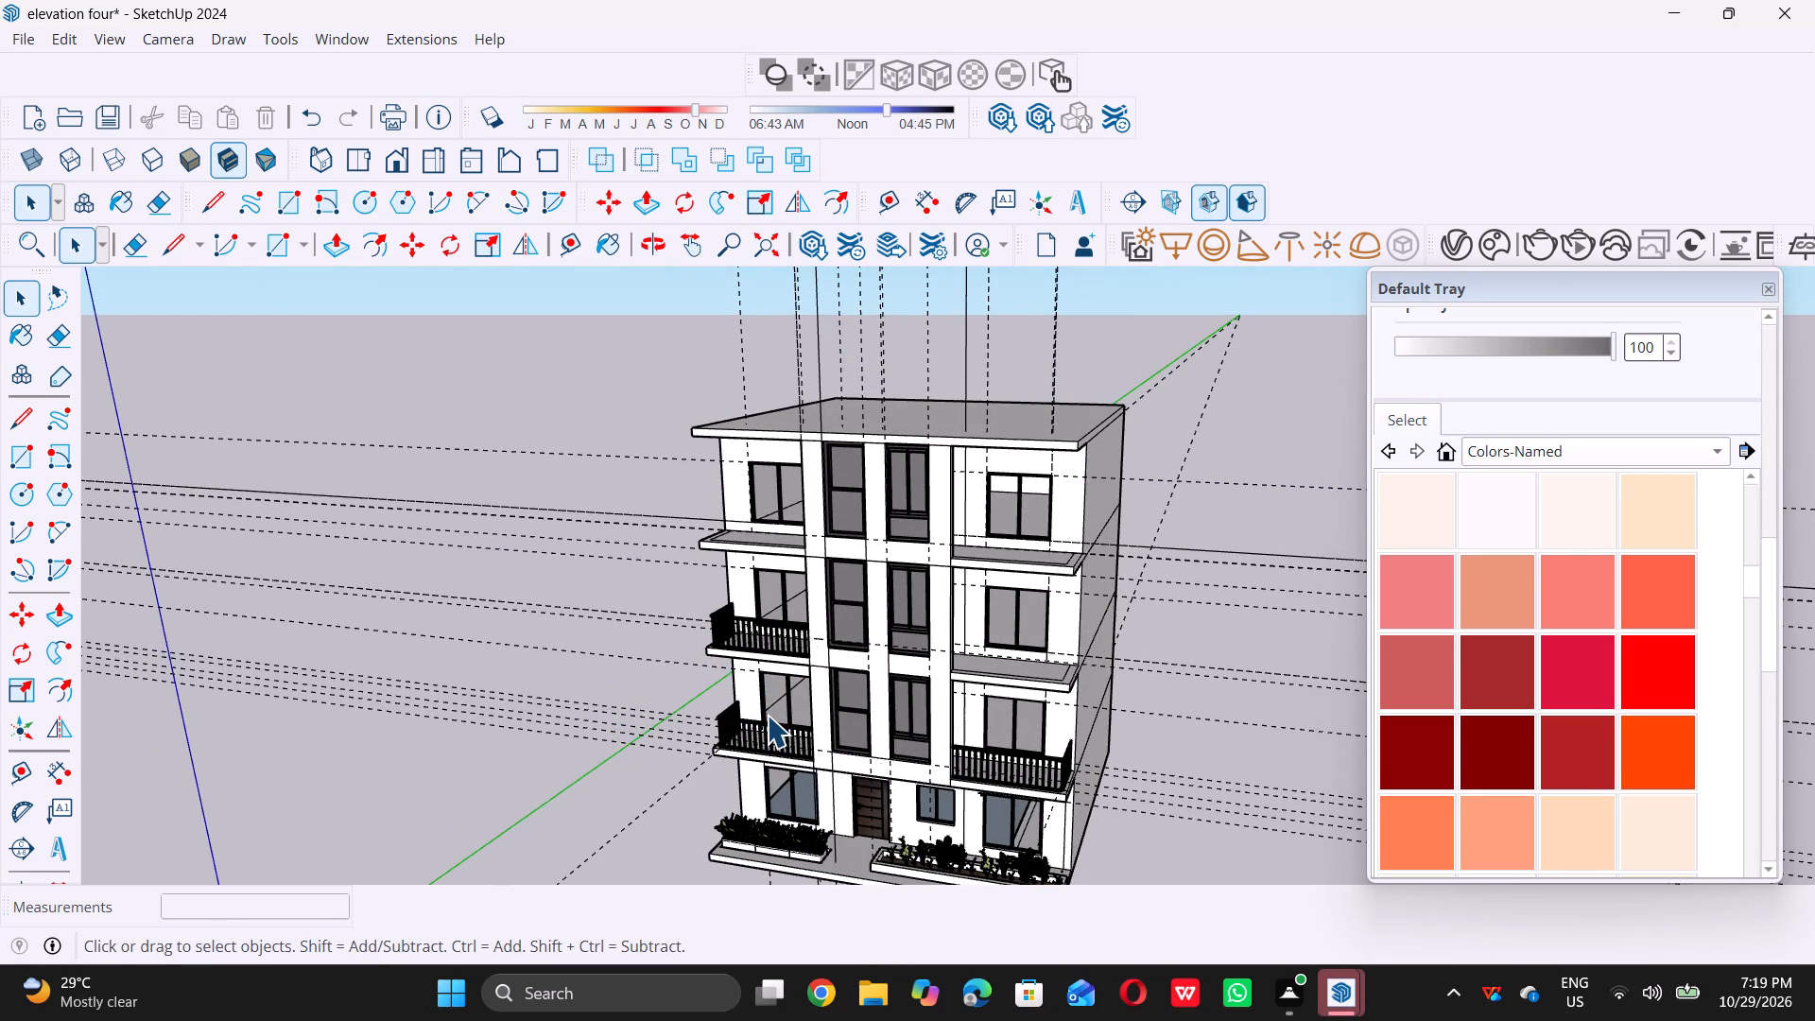
Undo the copied windows, the two cut openings and their rectangles, back to a blank top-storey central front panel.
key("ctrl+z")
key("ctrl+z")
key("ctrl+z")
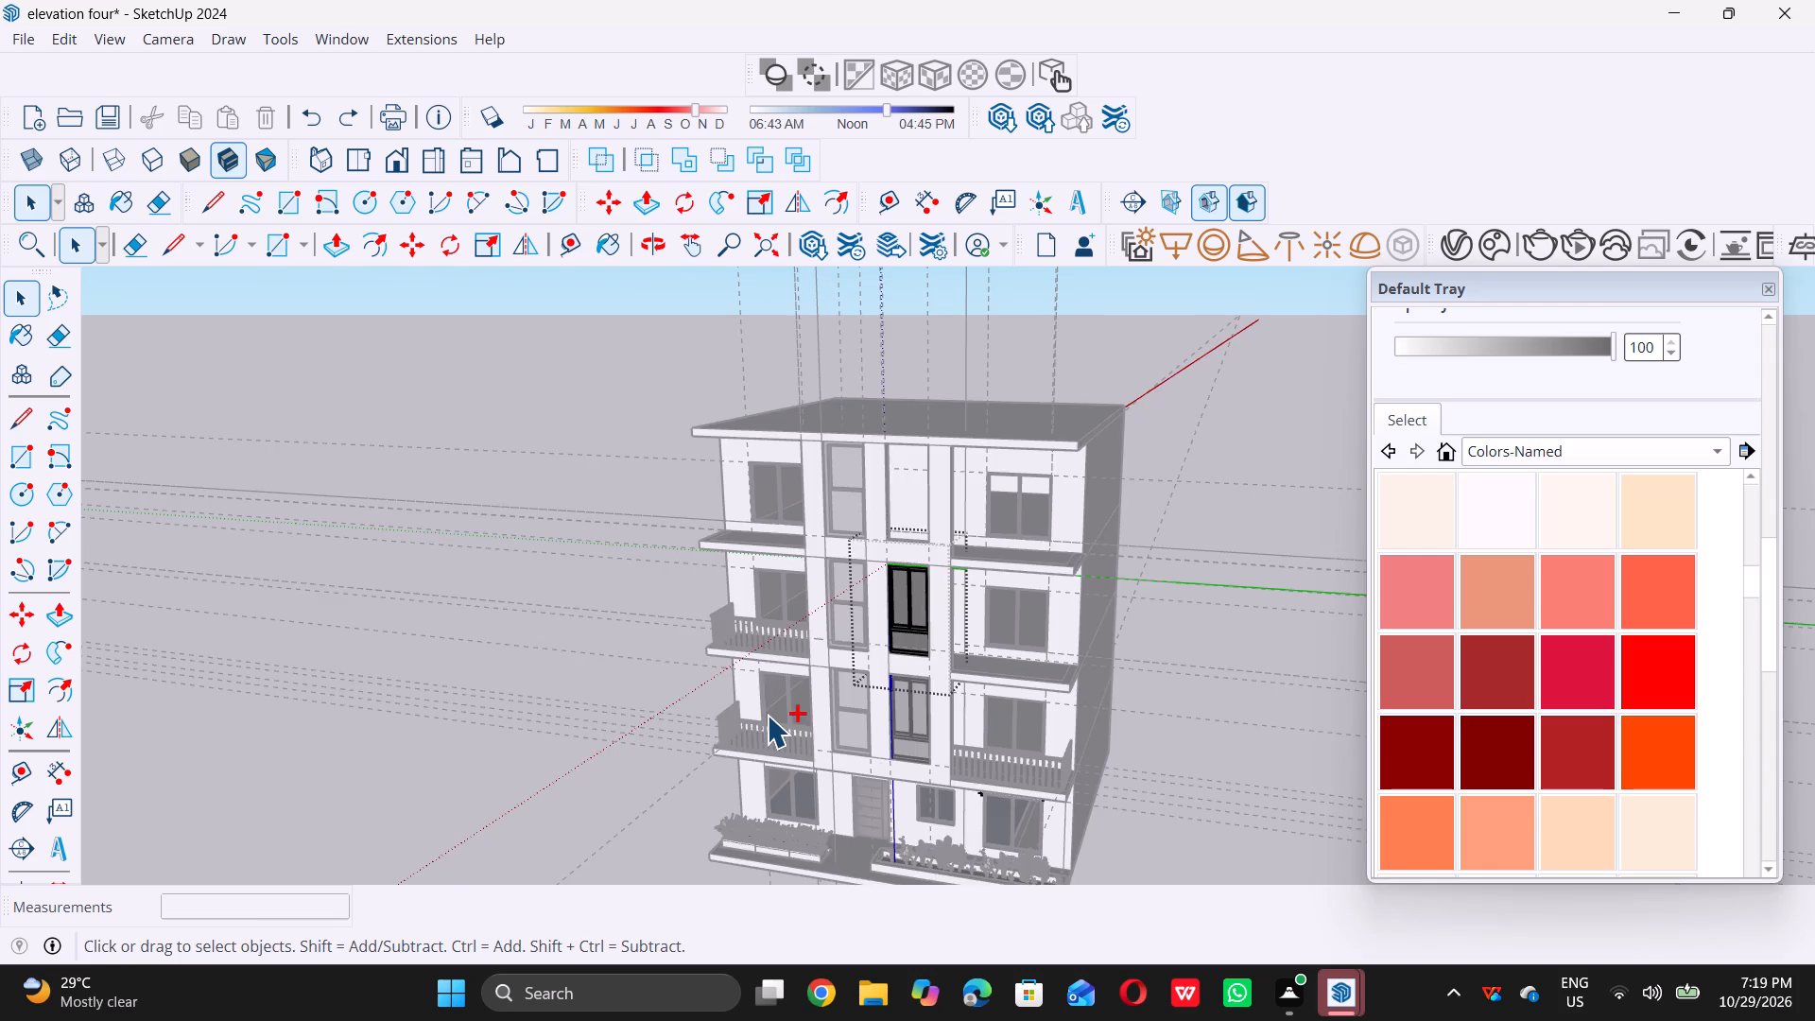
key("ctrl+z")
key("ctrl+z")
key("ctrl+z")
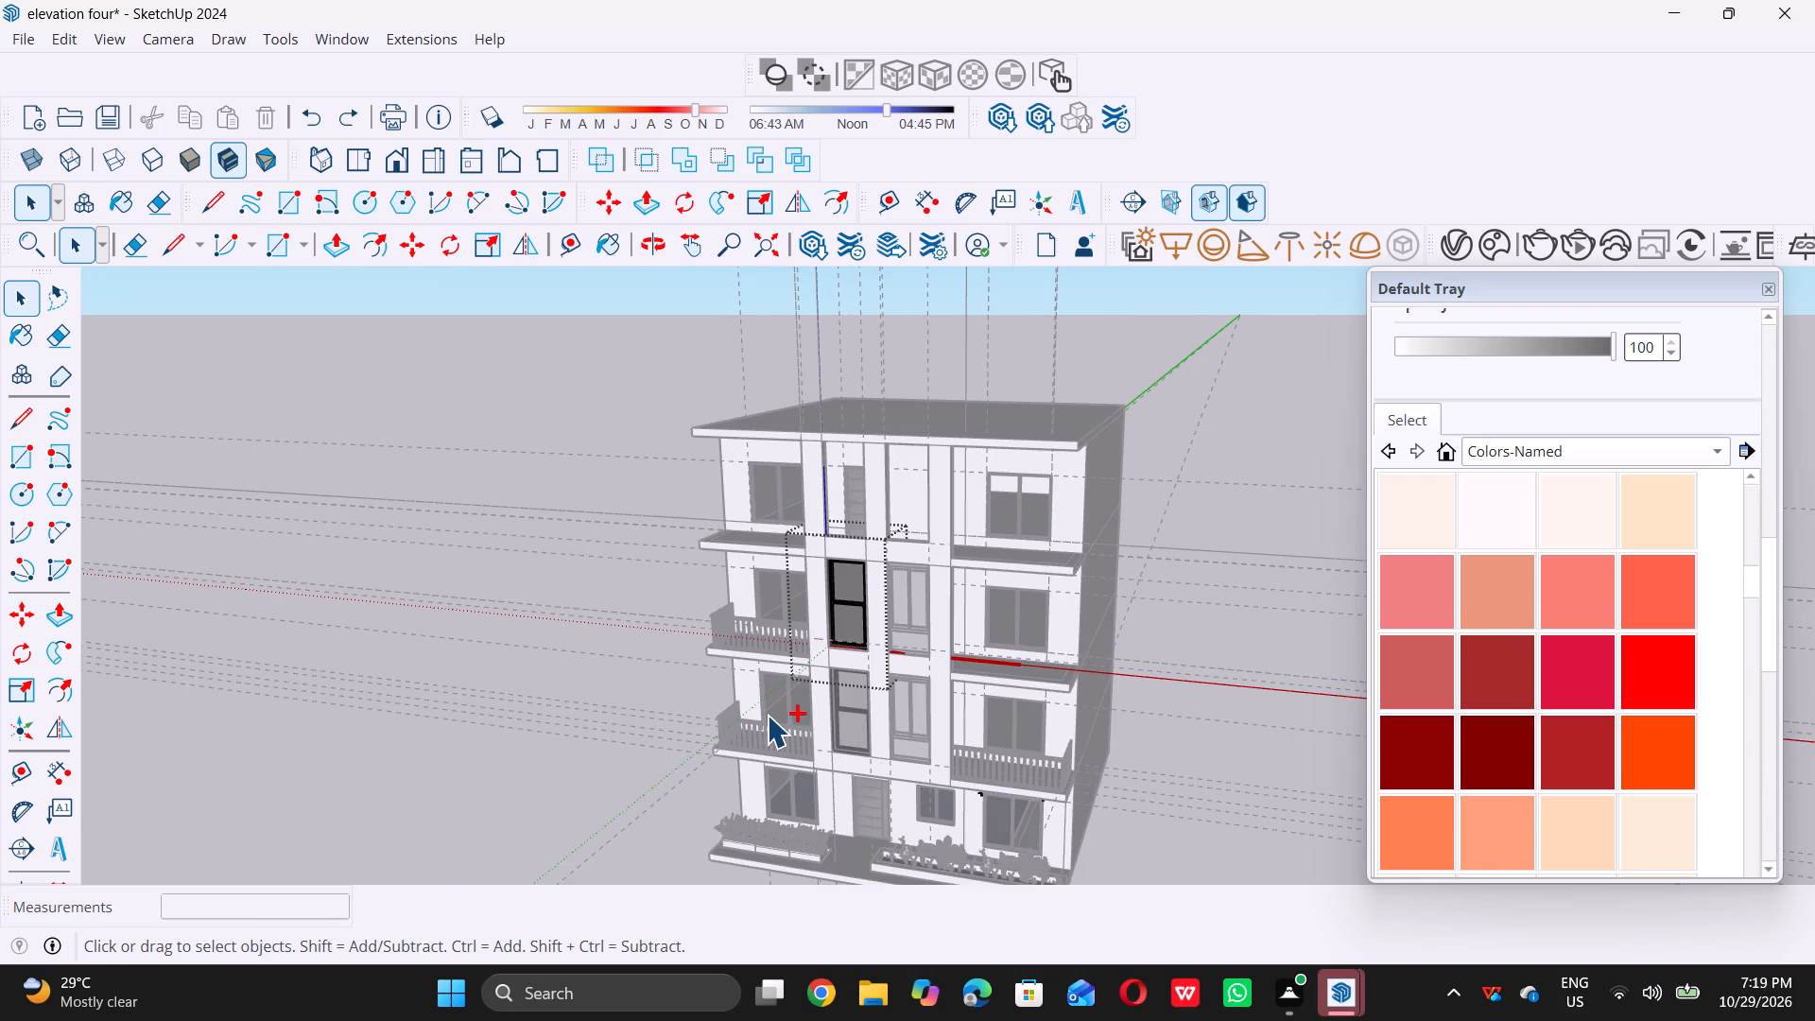
key("ctrl+z")
key("ctrl+z")
key("ctrl+z")
key("ctrl+z")
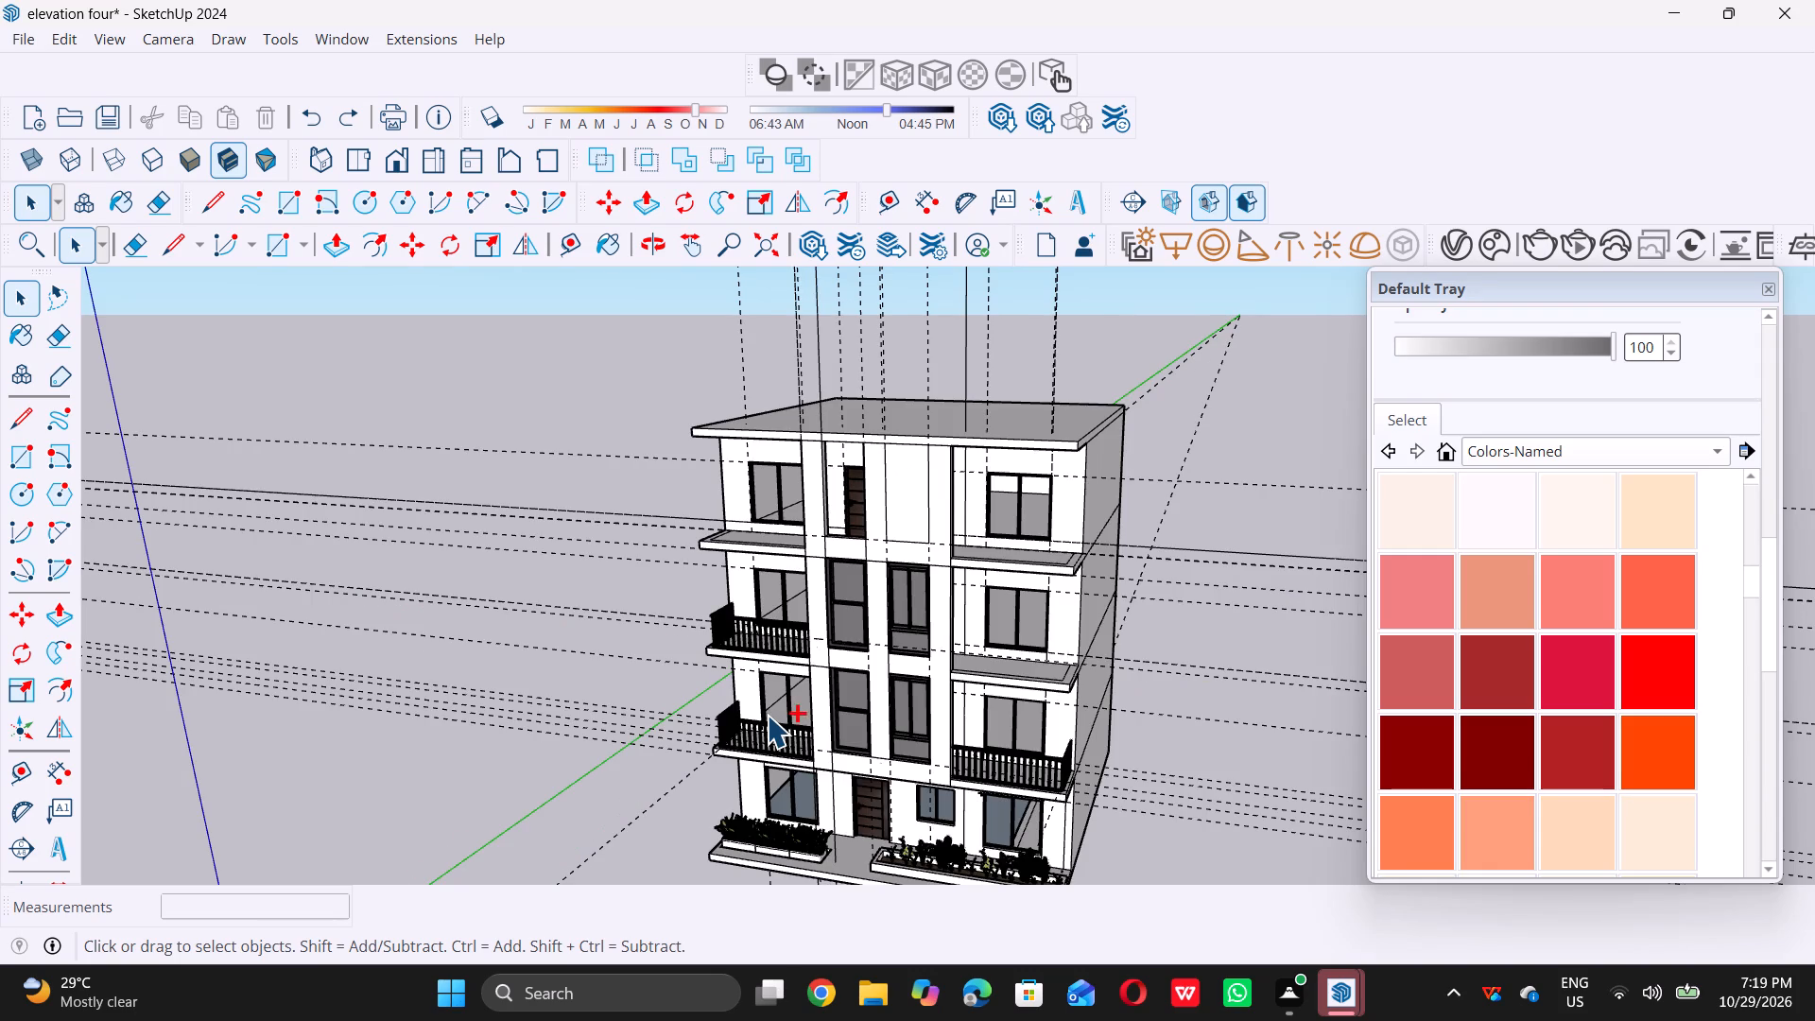
key("ctrl+z")
key("ctrl+z")
key("ctrl+z")
key("ctrl+z")
key("ctrl+z")
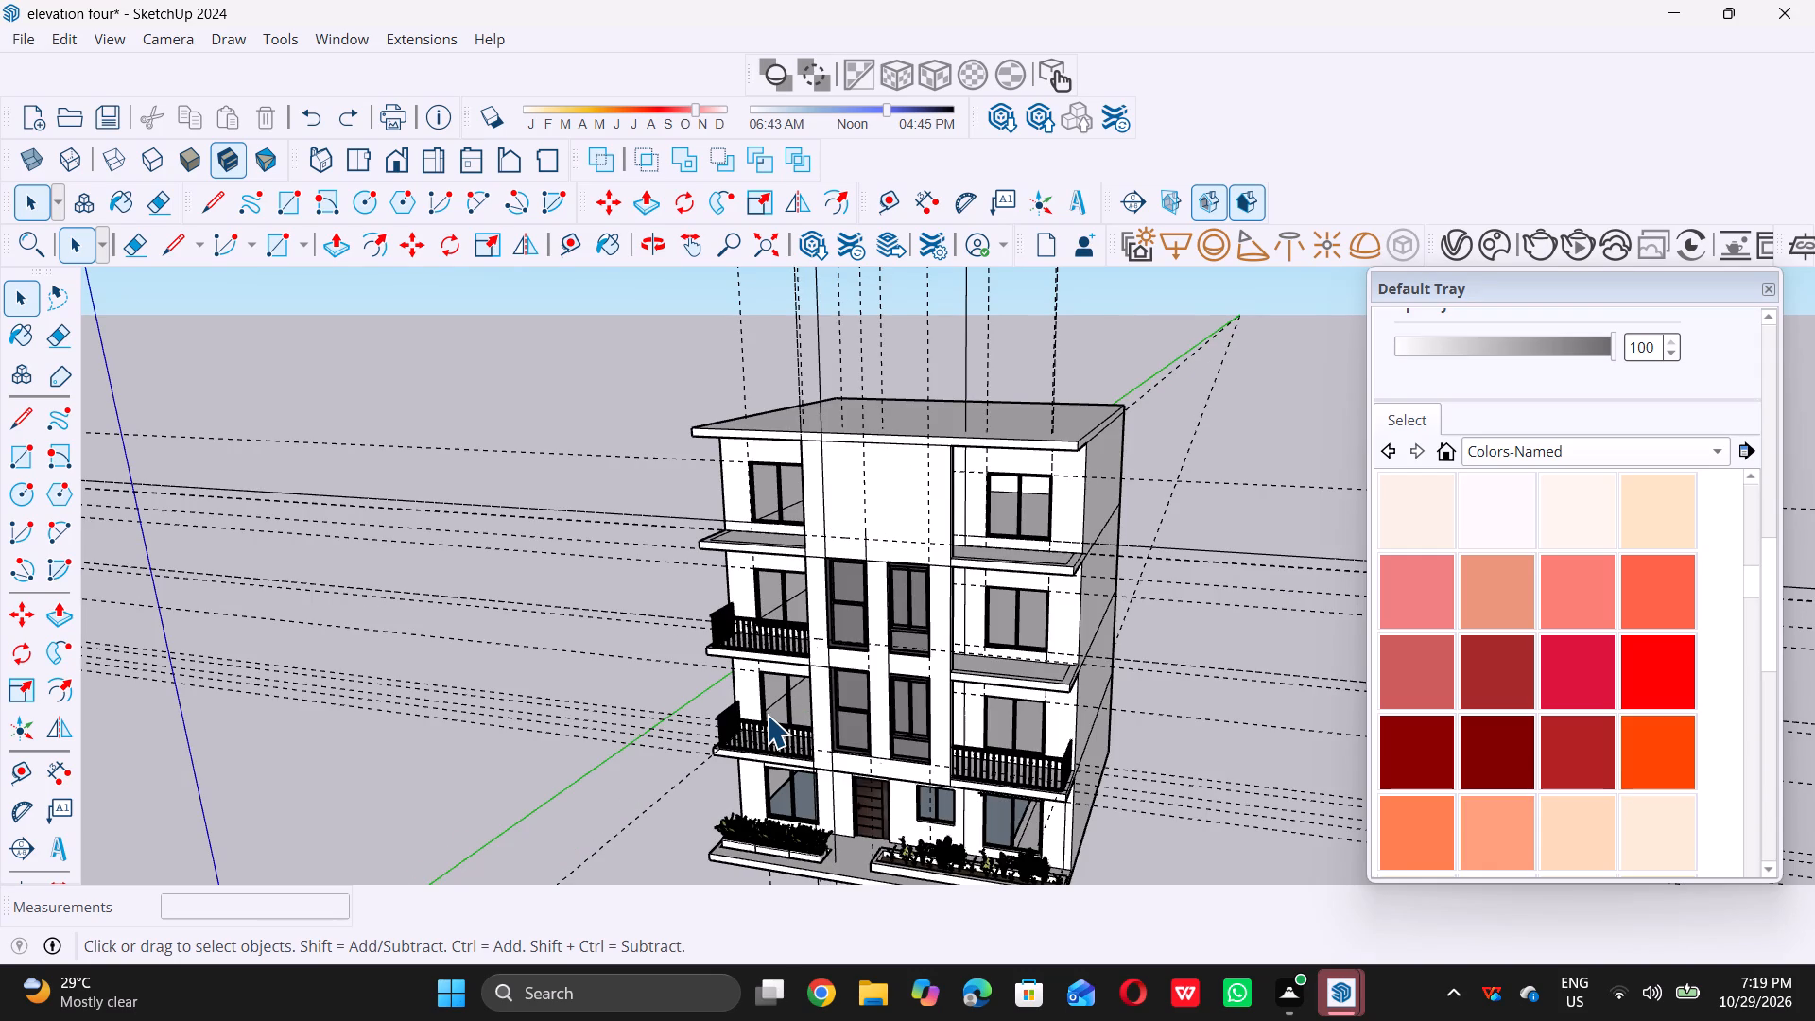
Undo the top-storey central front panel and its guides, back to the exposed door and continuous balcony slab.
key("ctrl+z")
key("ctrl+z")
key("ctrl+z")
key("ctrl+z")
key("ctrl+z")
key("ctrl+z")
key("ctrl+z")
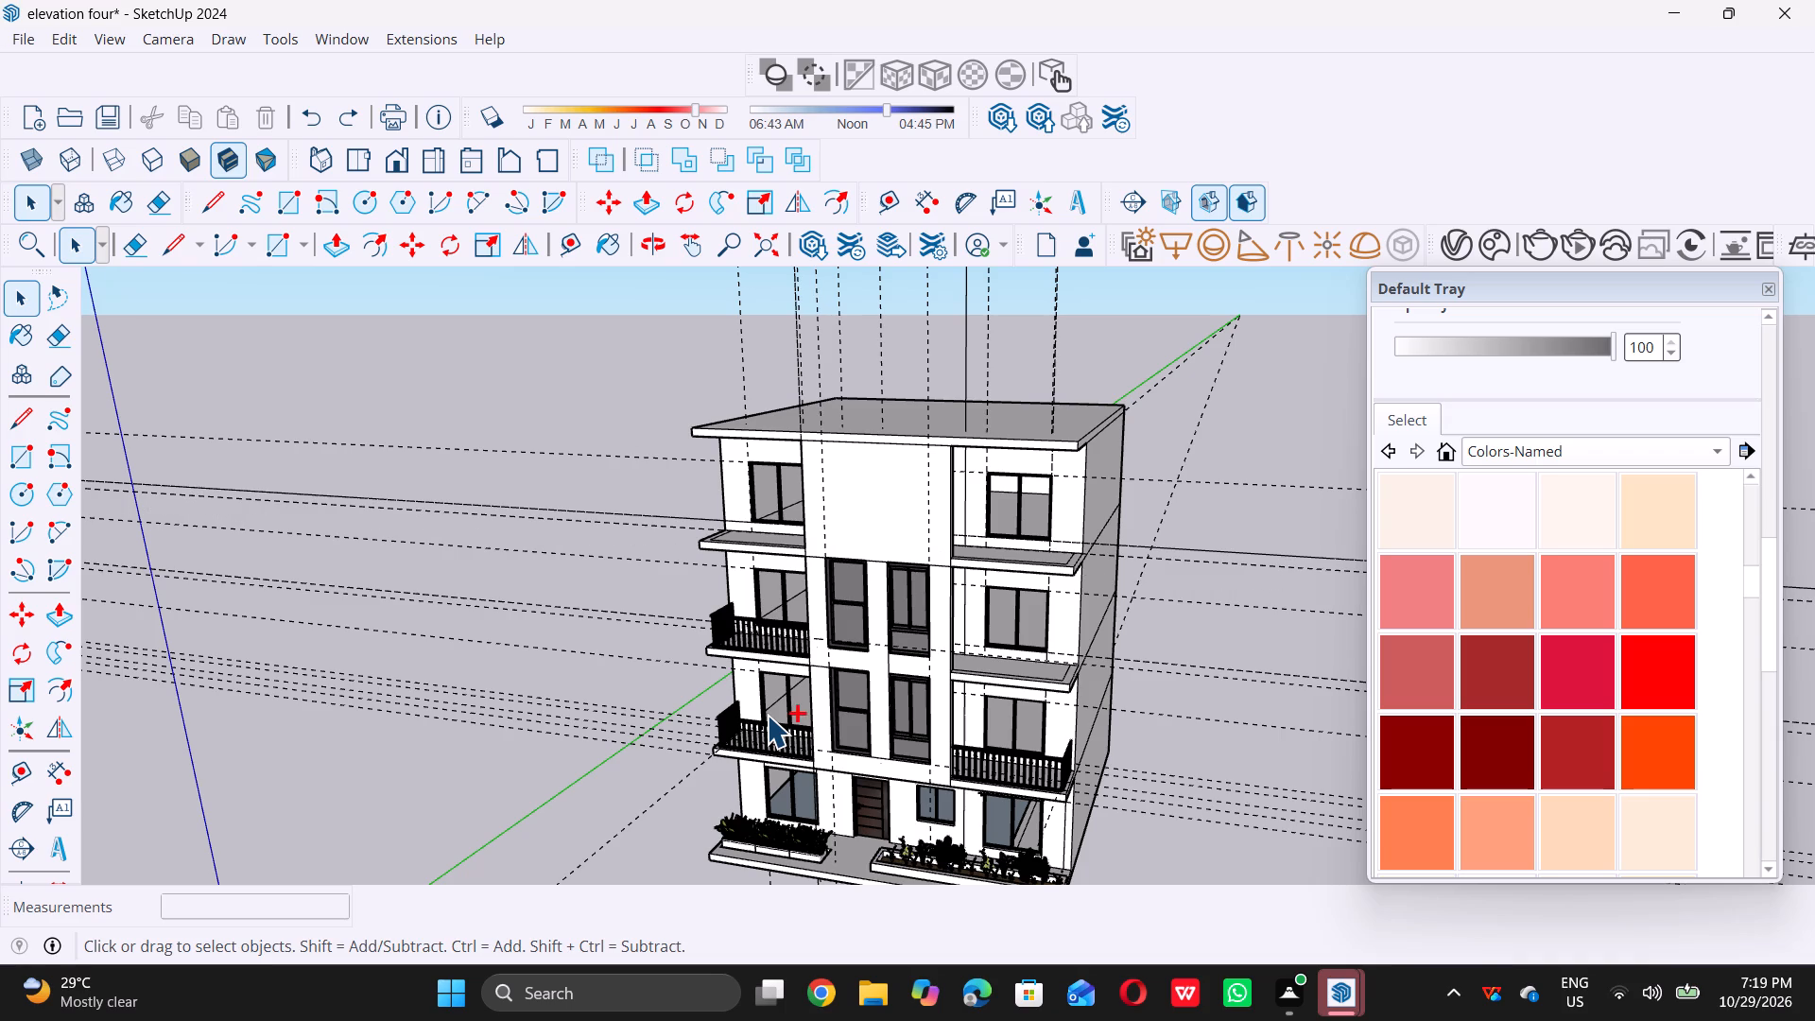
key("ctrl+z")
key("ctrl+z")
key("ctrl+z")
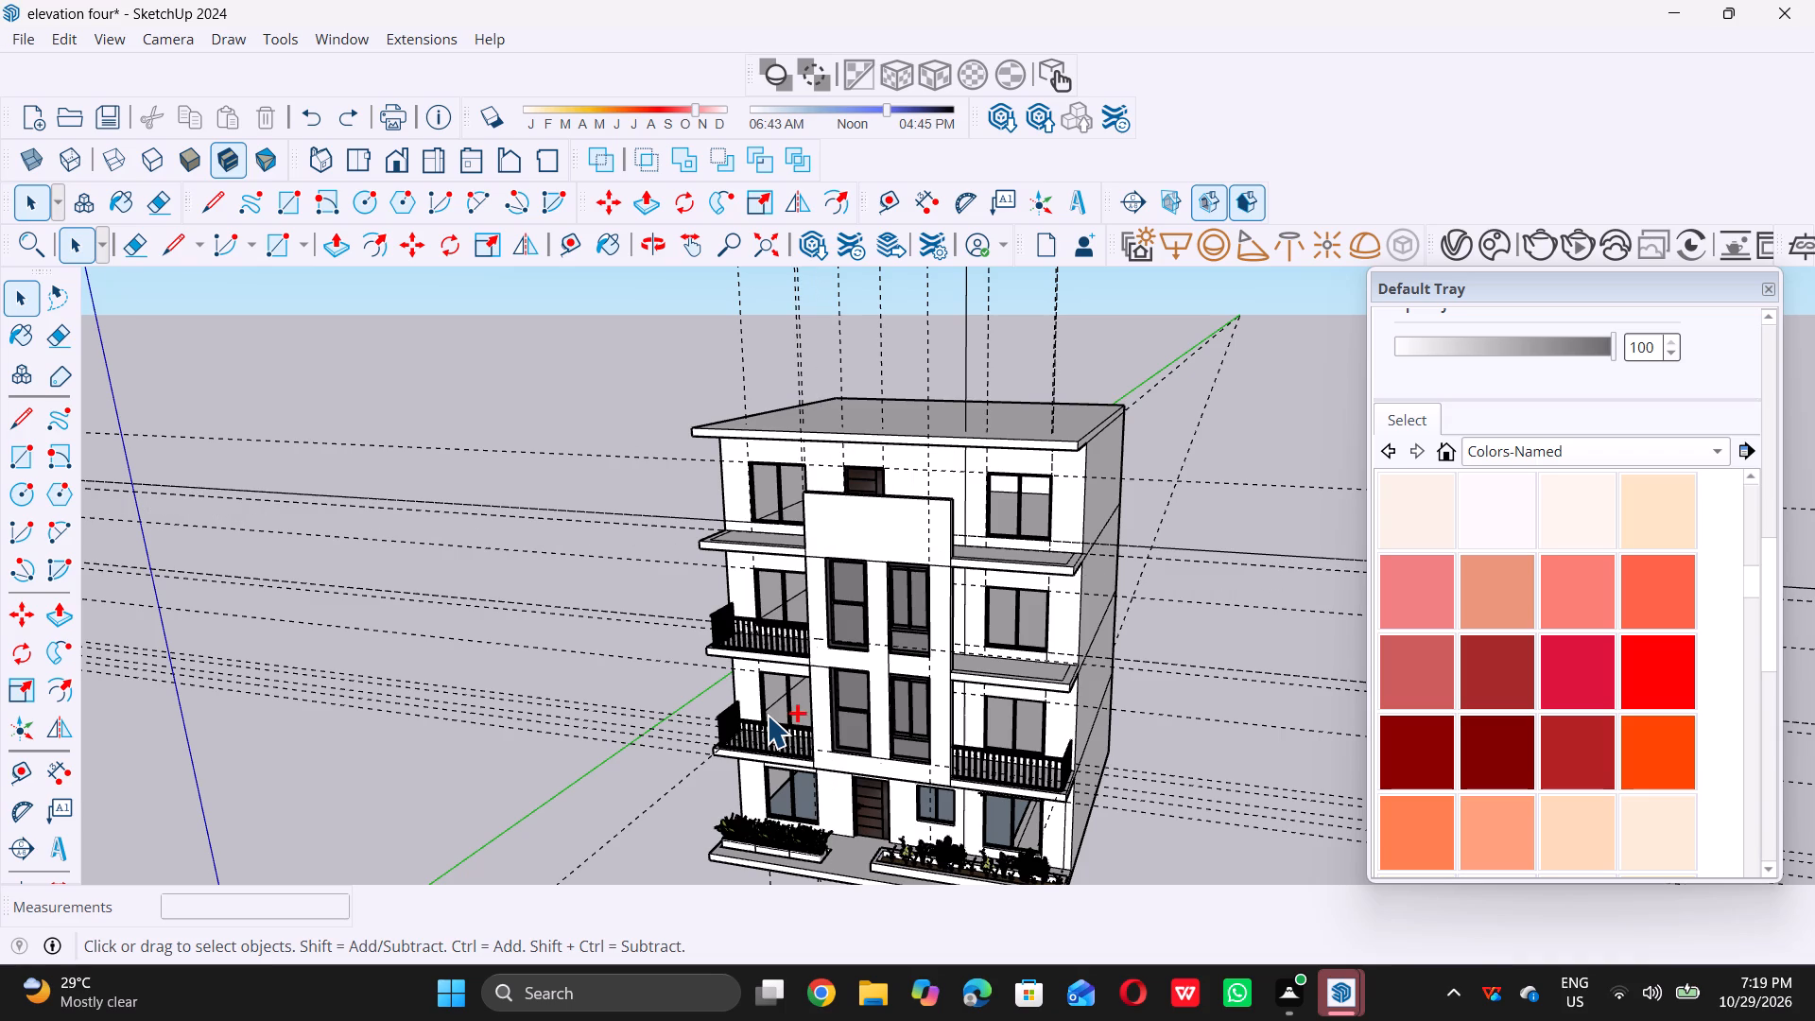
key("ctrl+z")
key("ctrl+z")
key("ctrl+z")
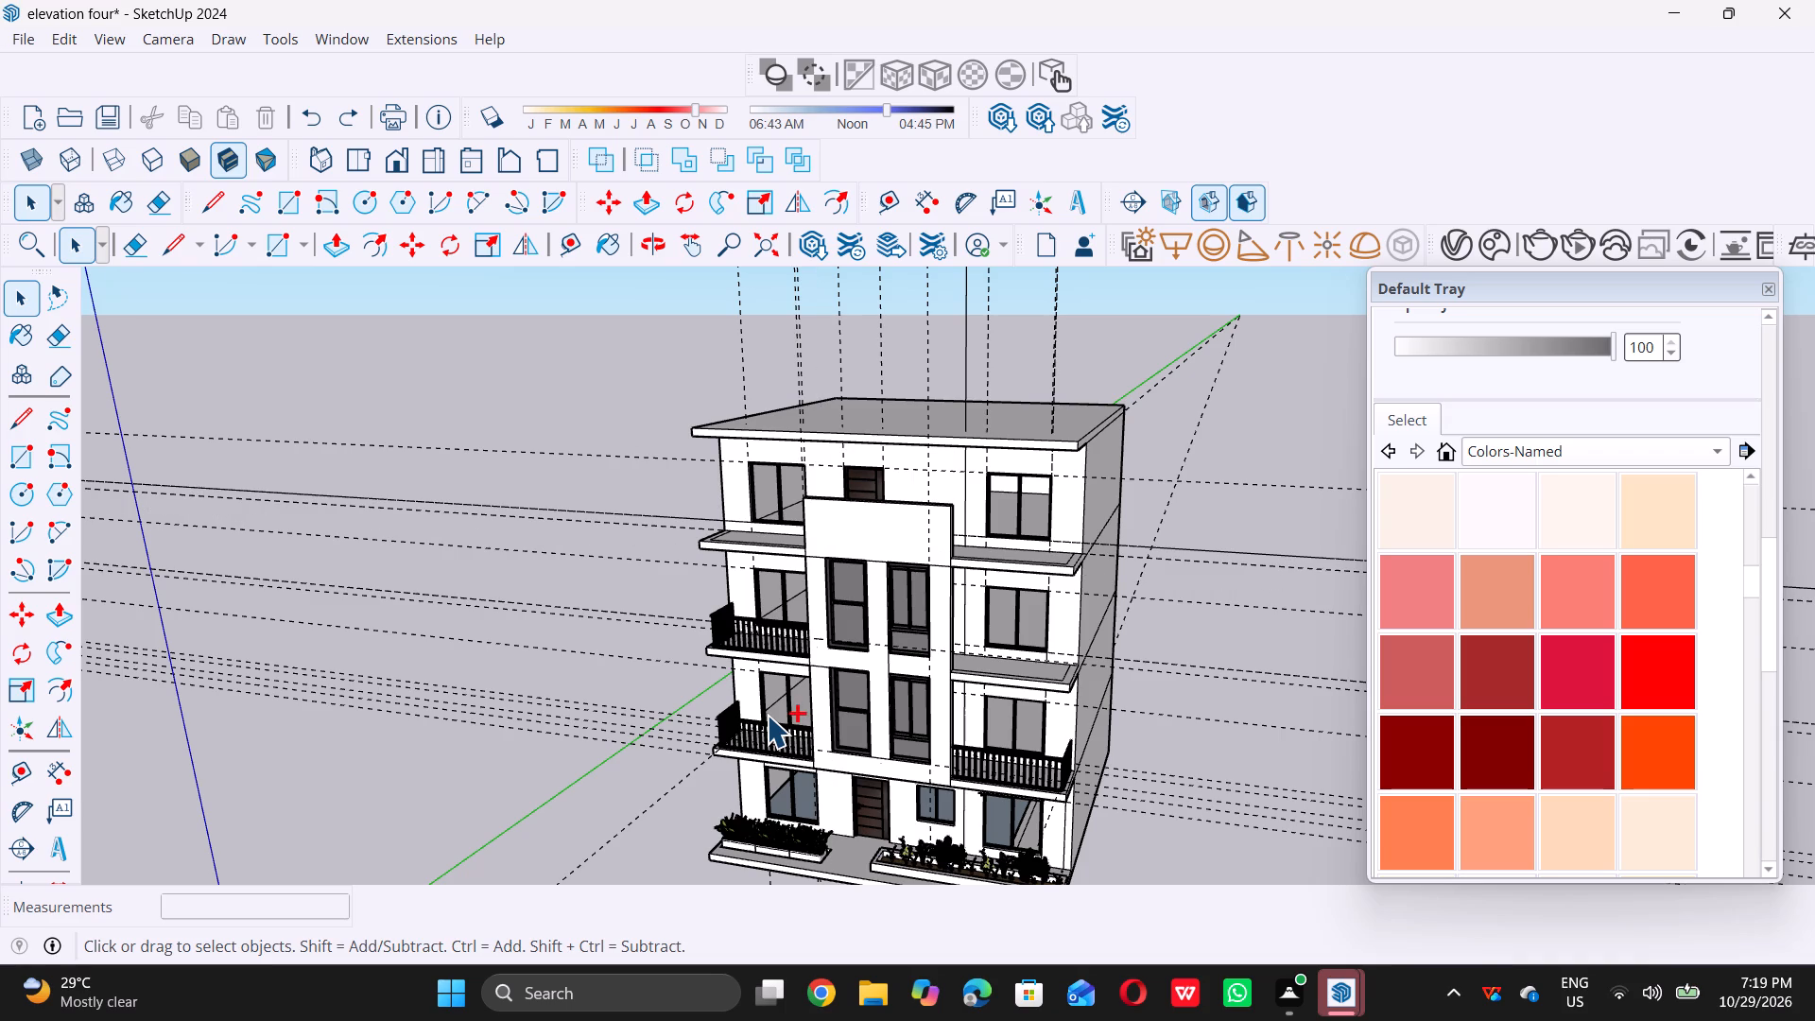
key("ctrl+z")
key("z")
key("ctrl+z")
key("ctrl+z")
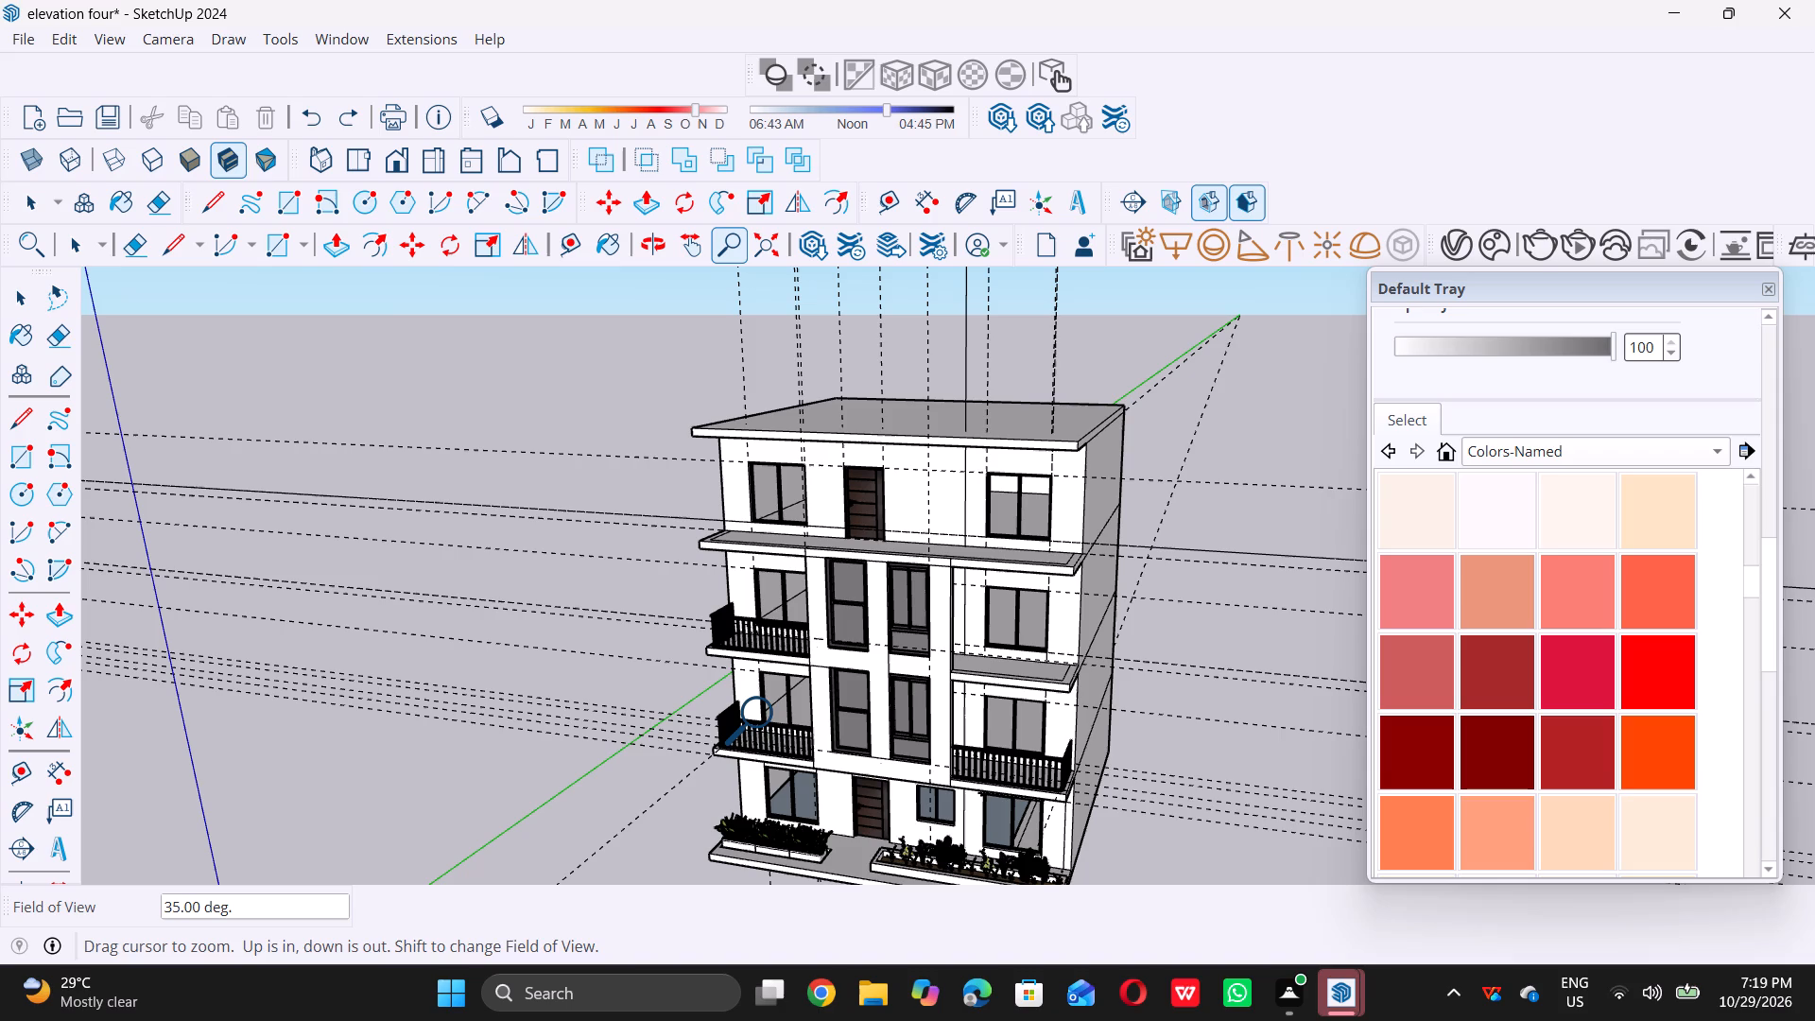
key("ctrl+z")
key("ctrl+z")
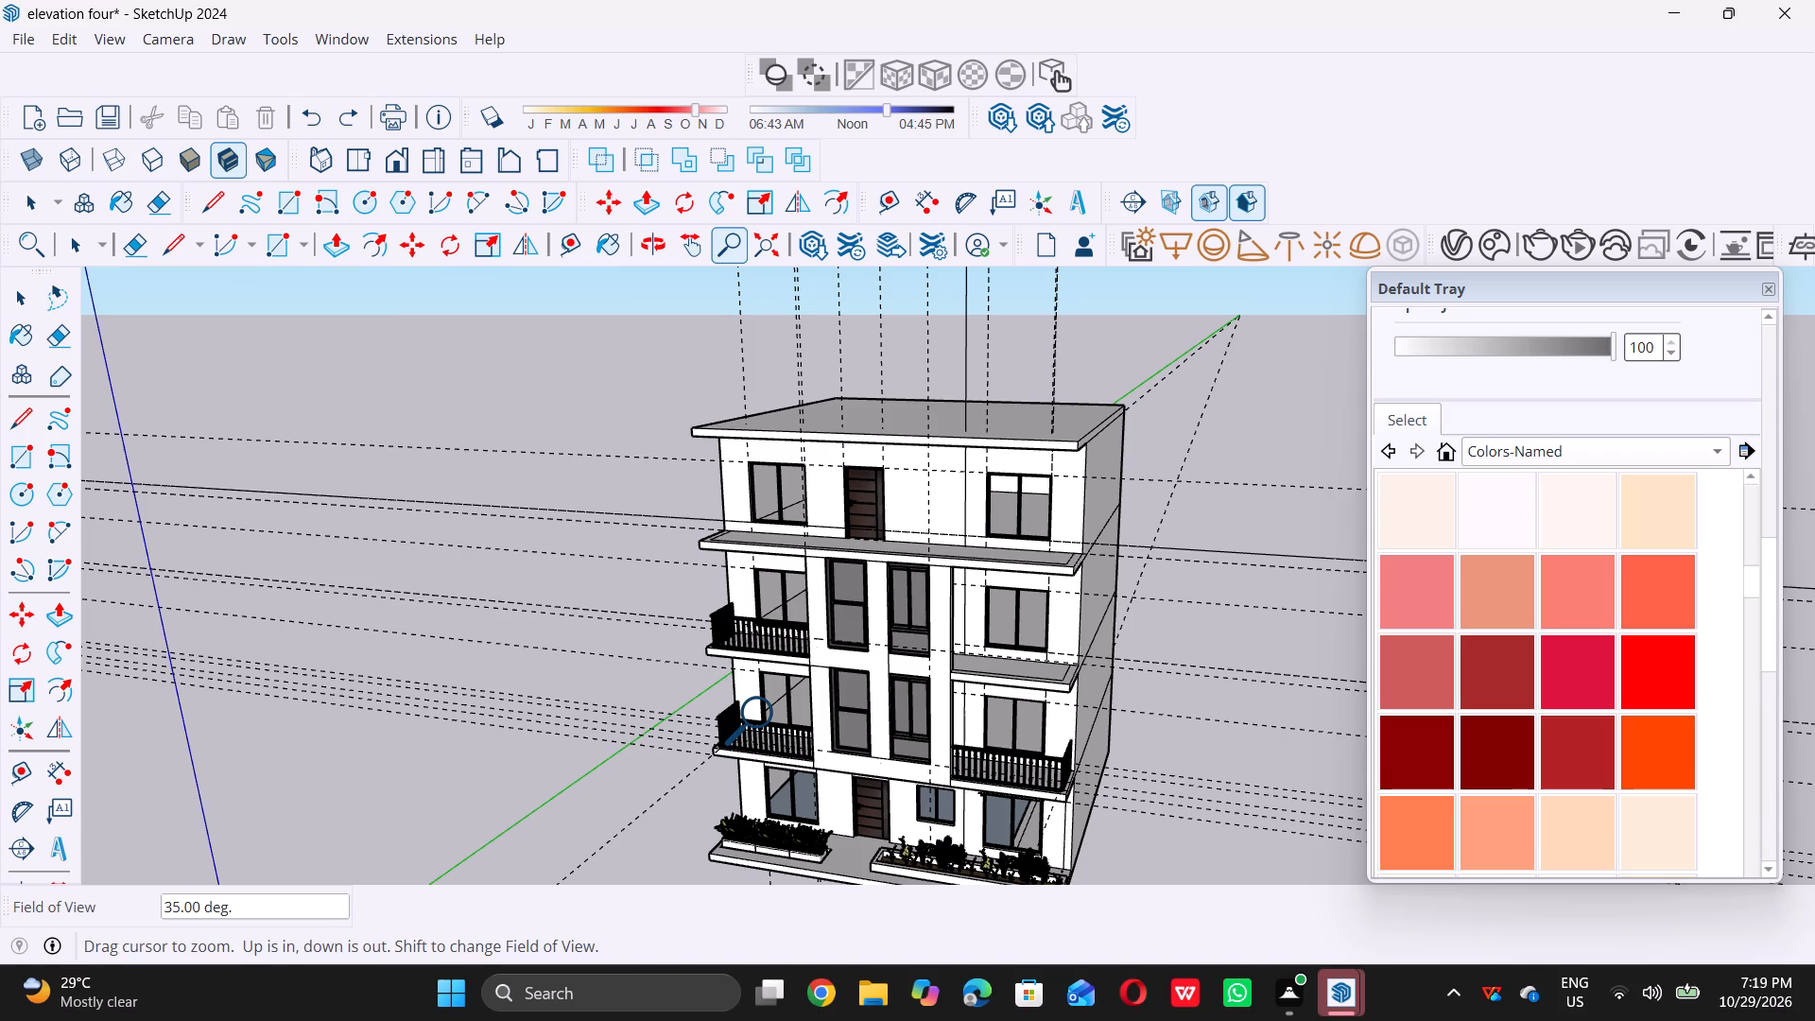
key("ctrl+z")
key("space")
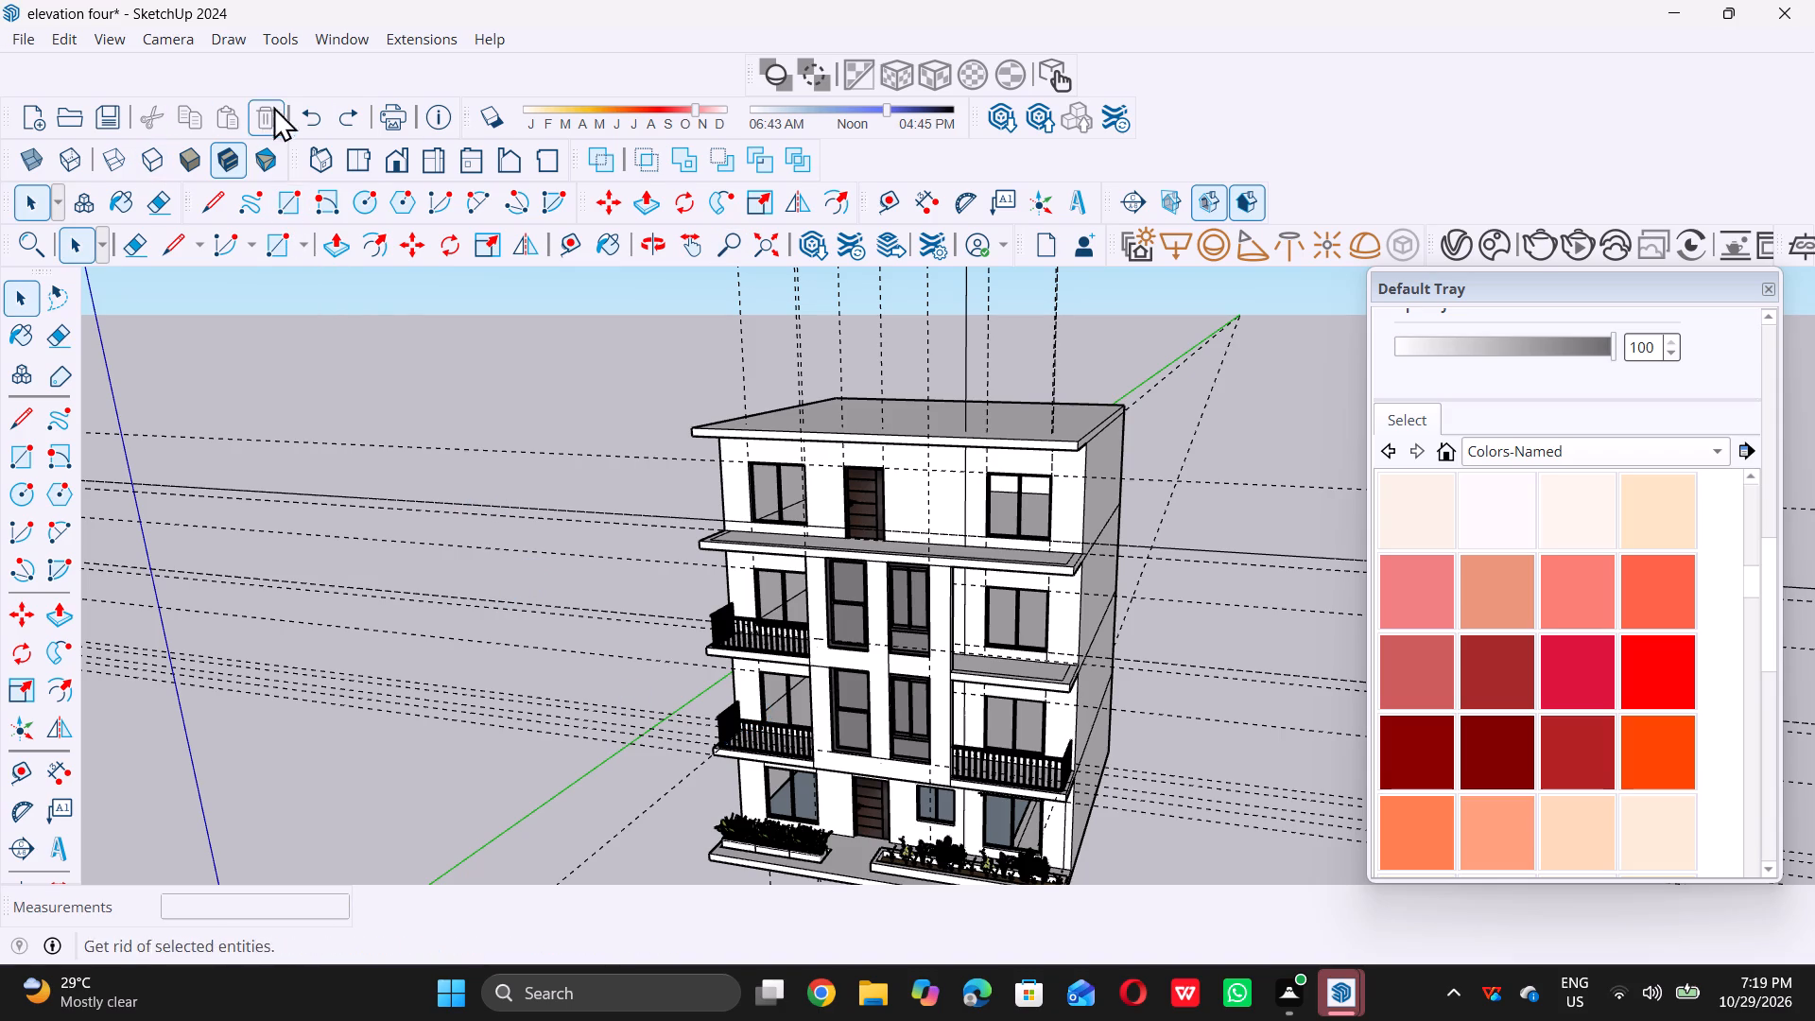
Redo the top-storey central front panel and its guides, up to the blank full-height panel.
triple_click(342, 115)
middle_click(342, 115)
triple_click(342, 115)
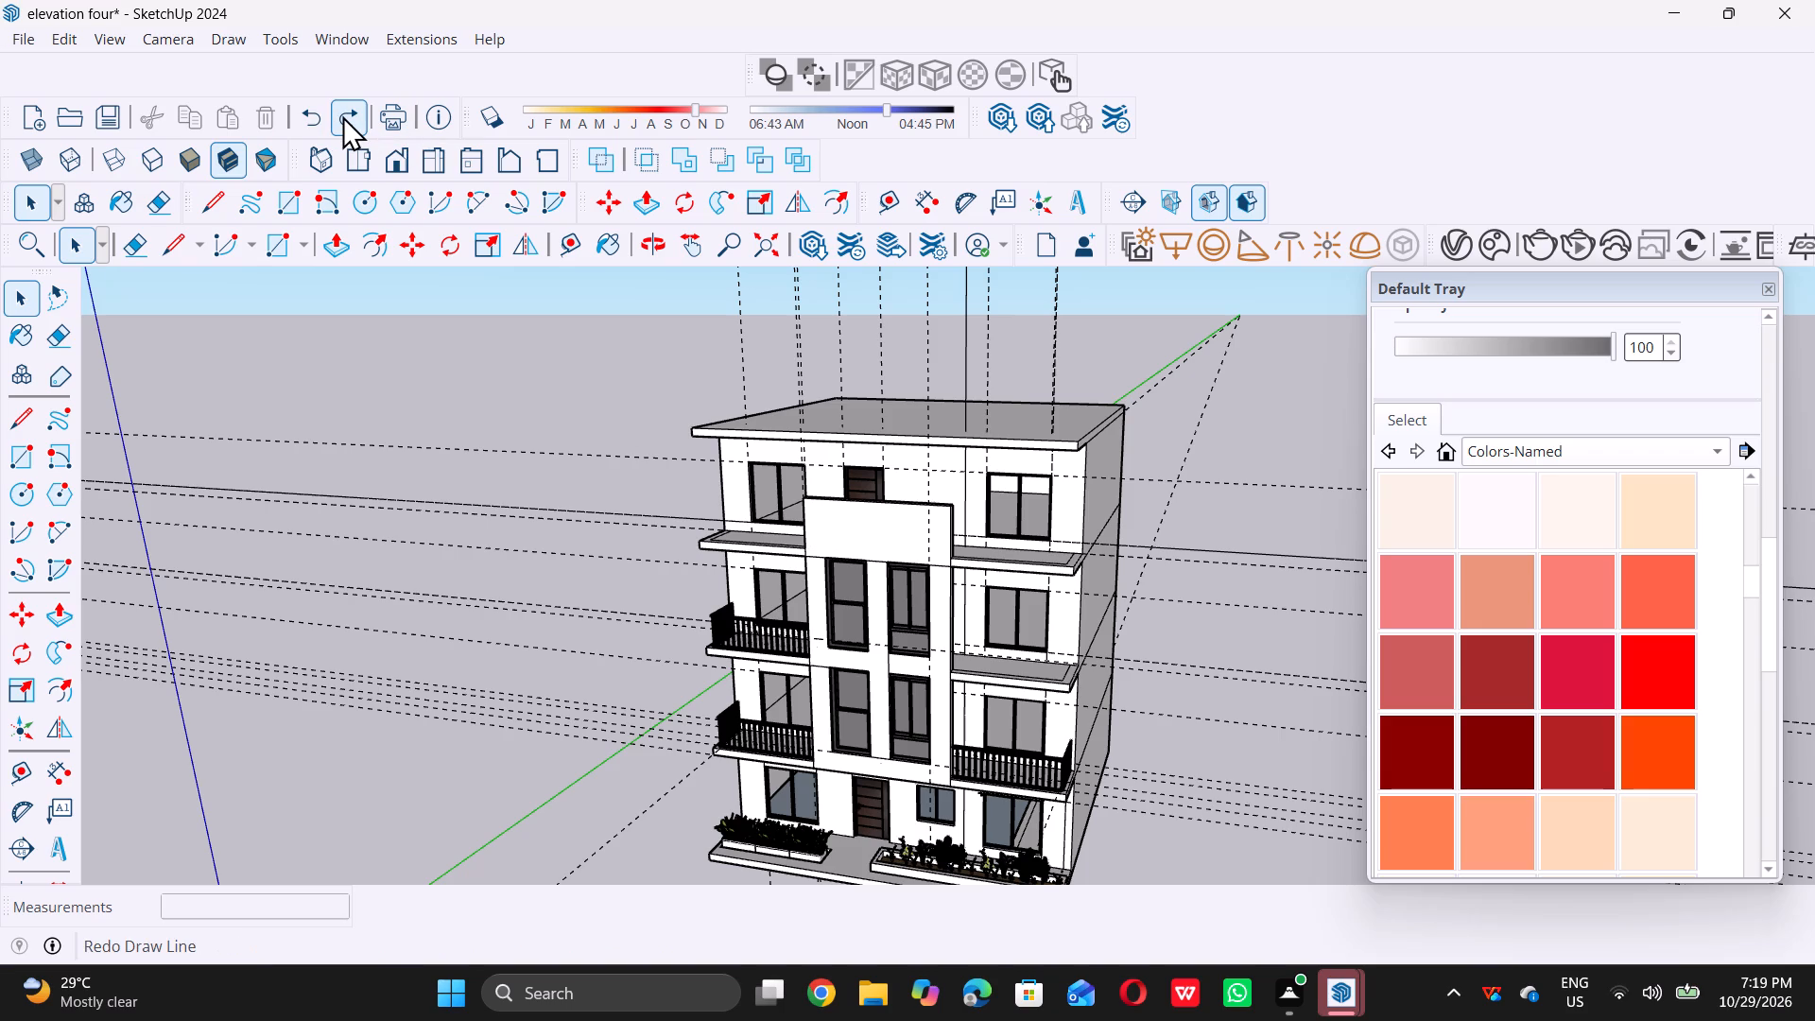
left_click(342, 115)
double_click(342, 115)
left_click(342, 115)
triple_click(342, 115)
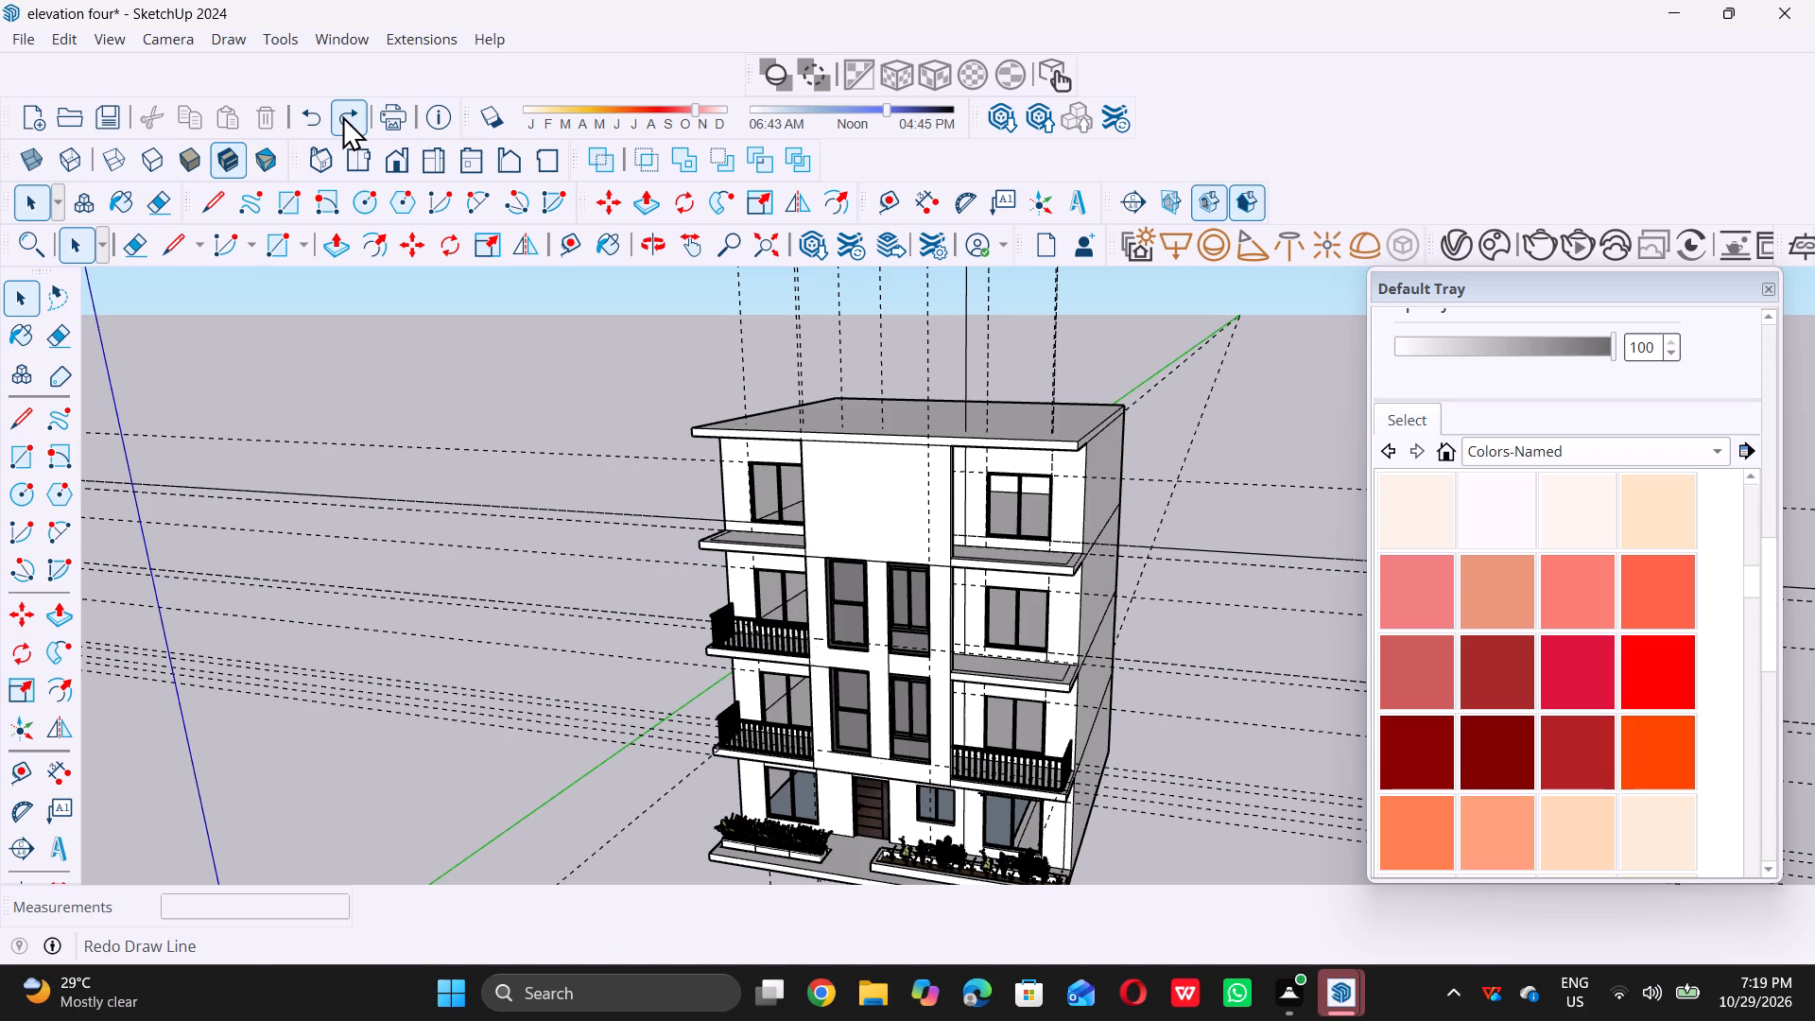
Redo the two window openings in the top-storey central panel and the two windows copied into them.
triple_click(342, 115)
triple_click(342, 115)
triple_click(342, 115)
triple_click(342, 115)
triple_click(342, 115)
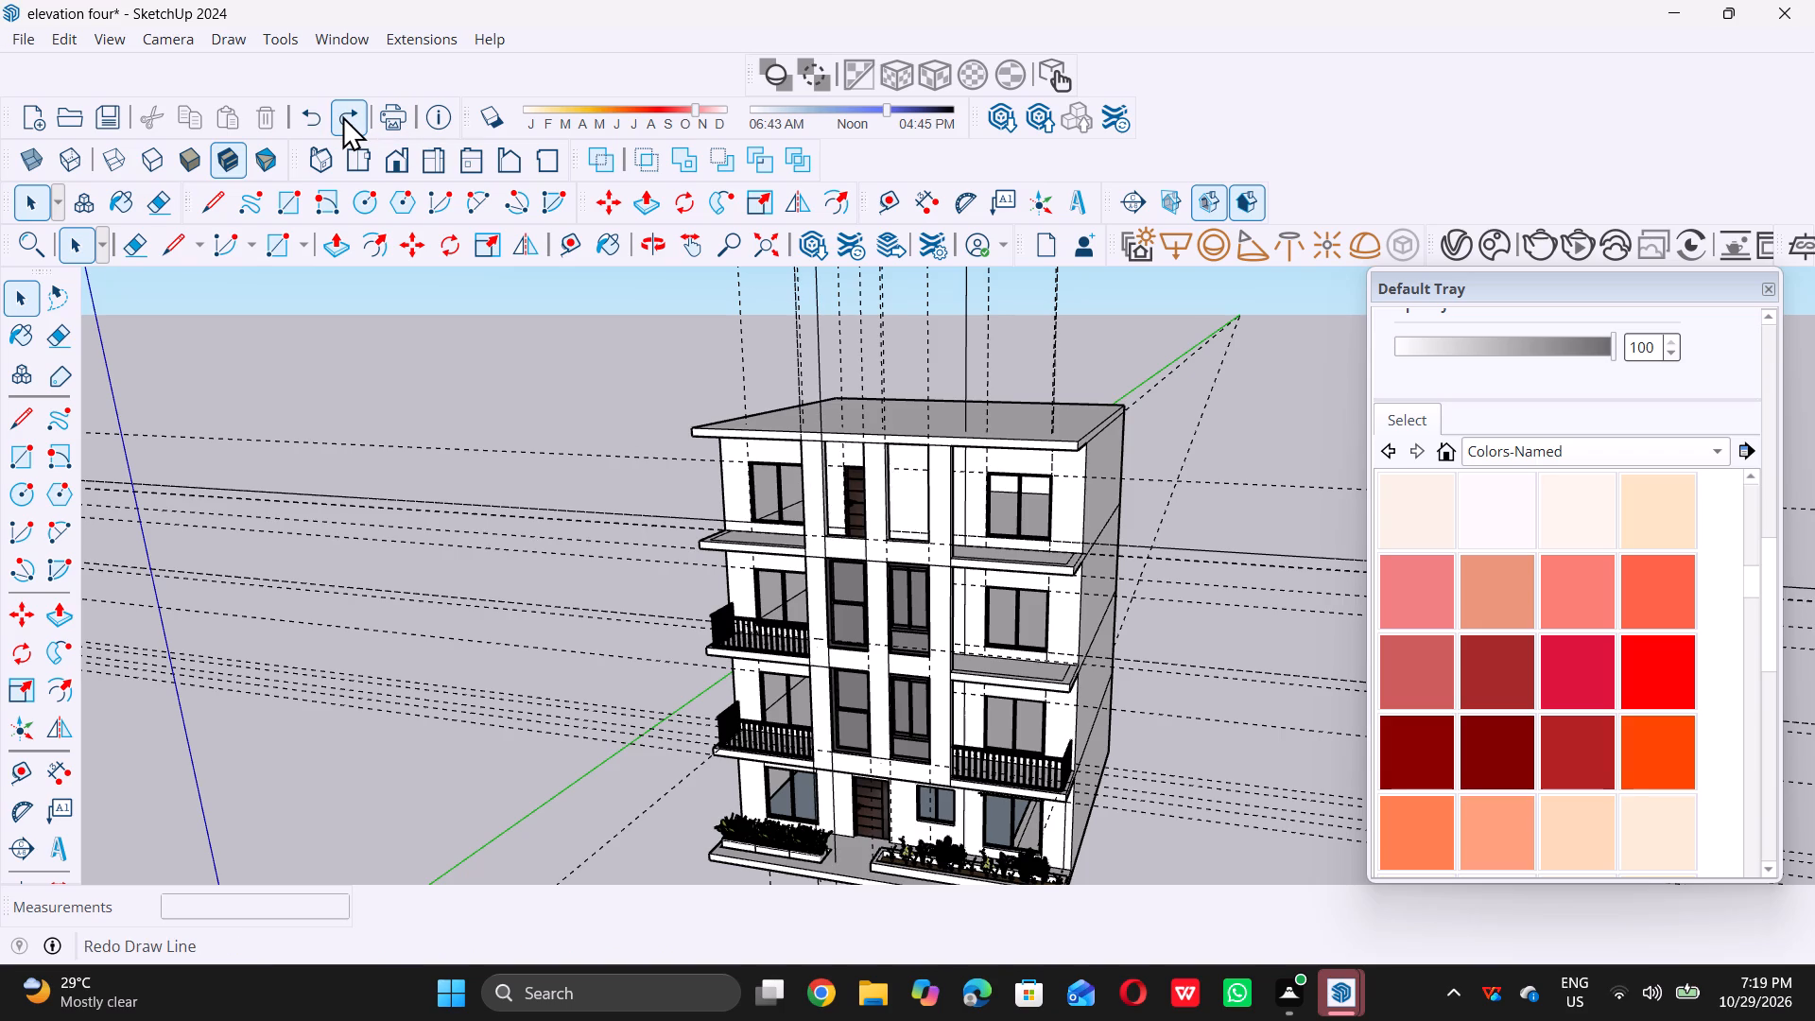
triple_click(342, 115)
double_click(342, 115)
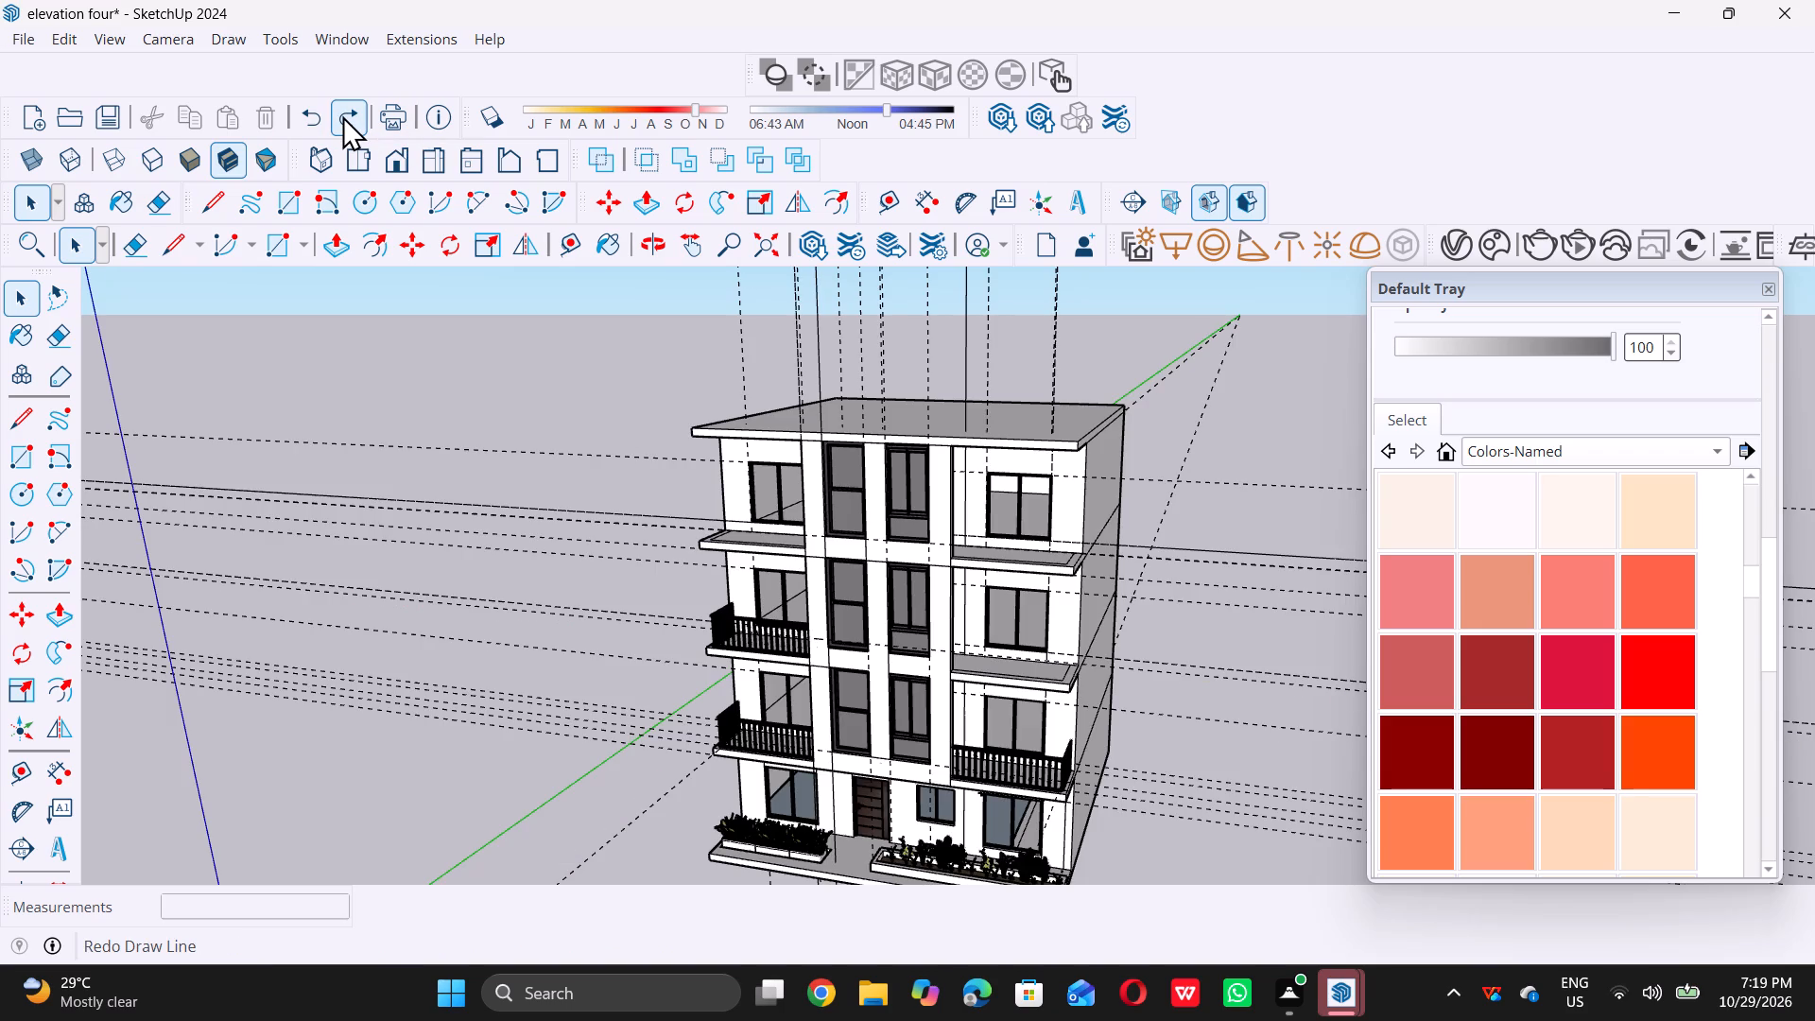
double_click(342, 115)
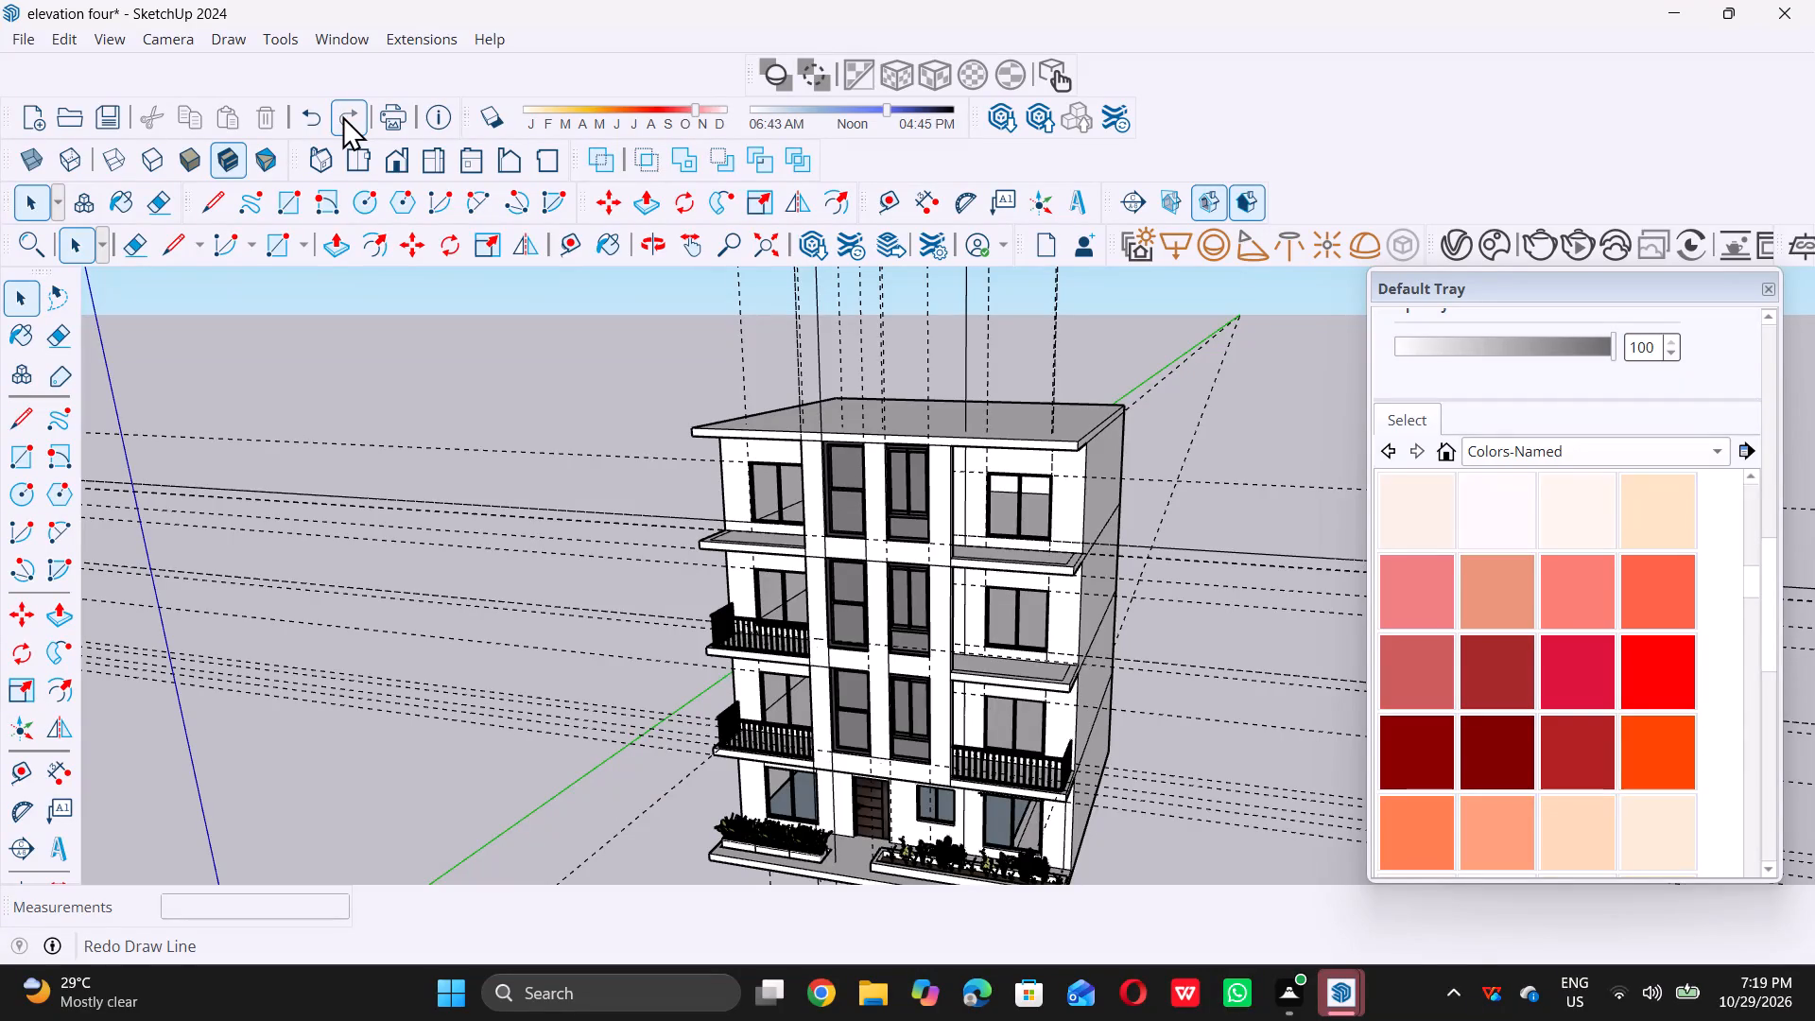
double_click(342, 115)
Group the front and side railings of the second-storey right balcony into one object.
scroll(525, 258, "down", 5)
scroll(483, 376, "down", 4)
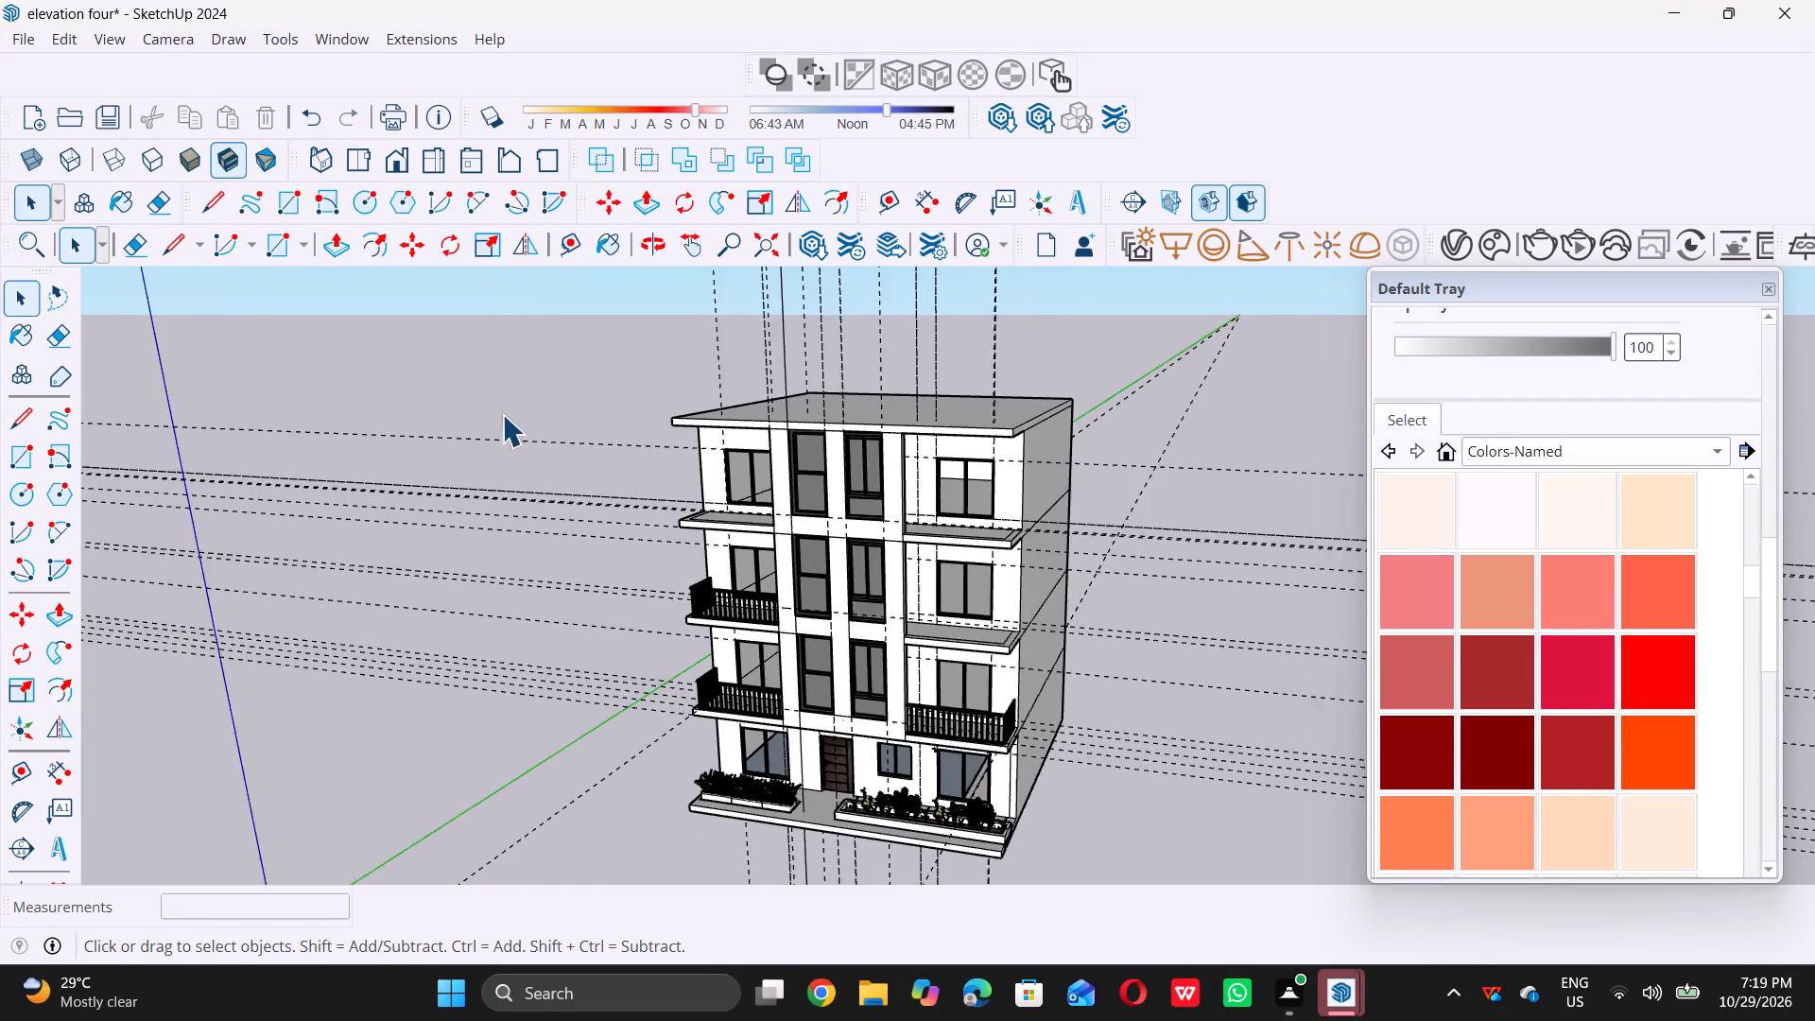
middle_click_drag(526, 400, 606, 443)
scroll(831, 624, "up", 6)
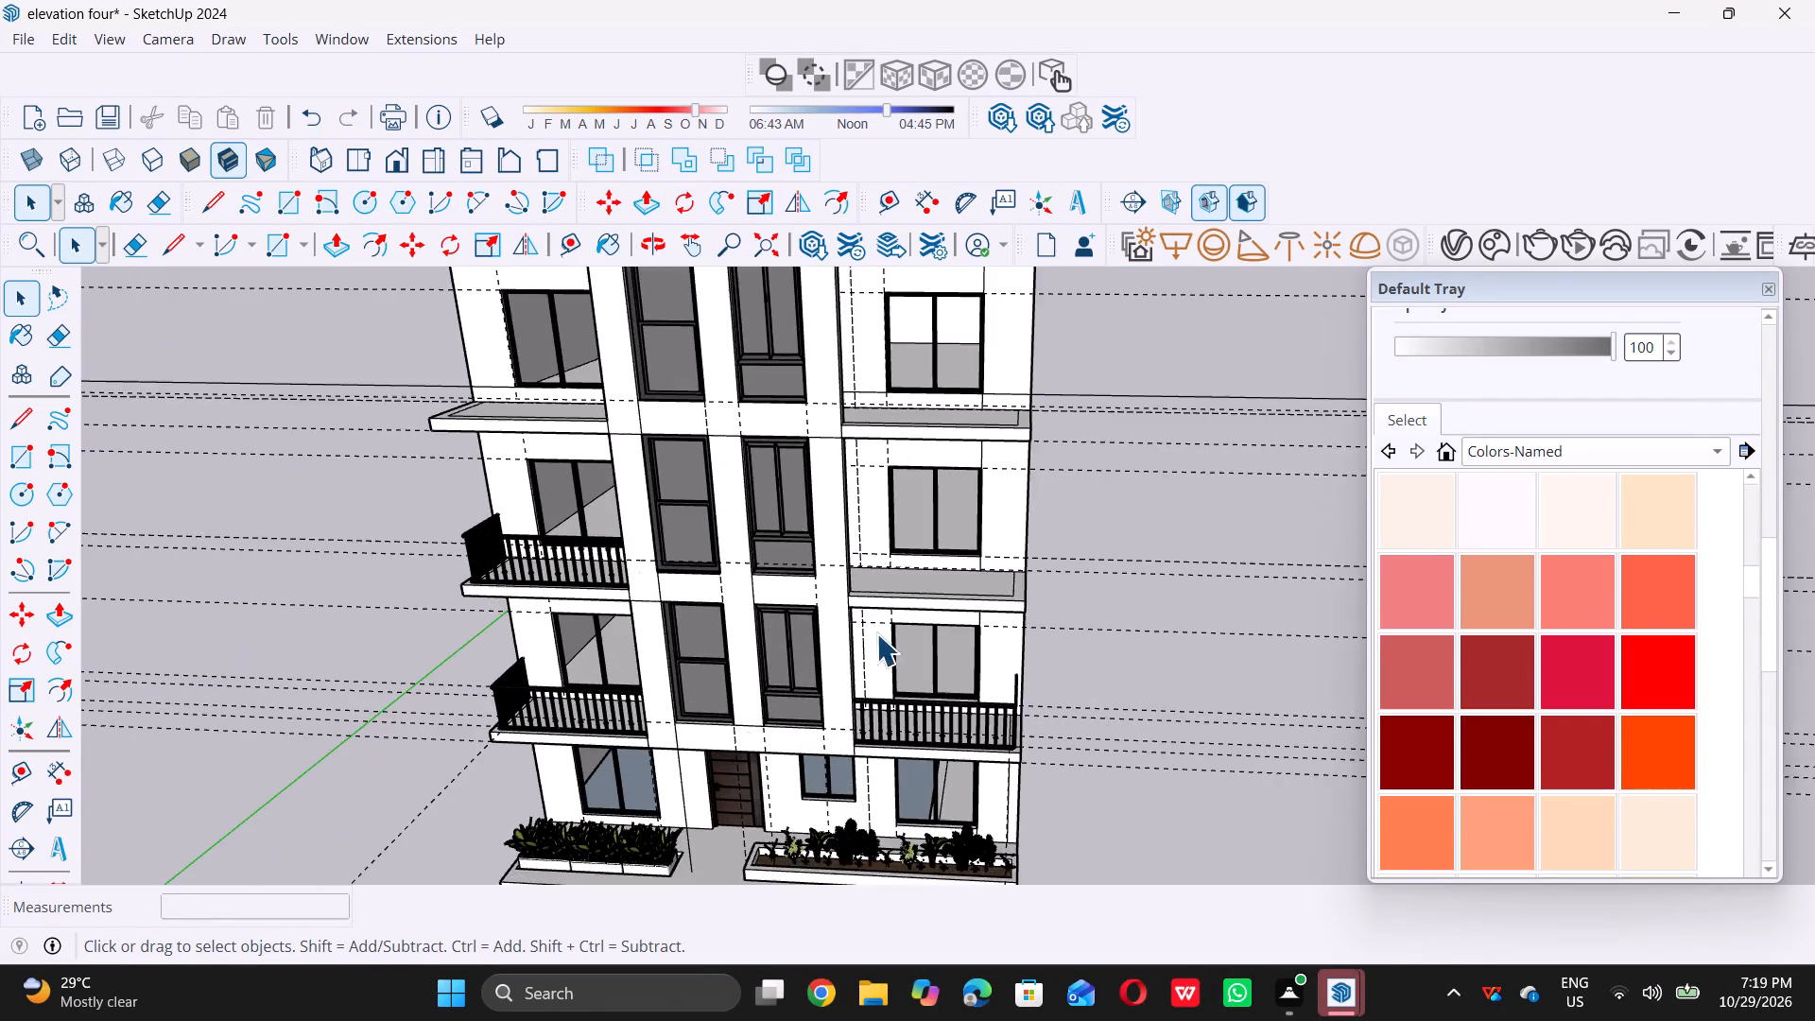
scroll(877, 633, "up", 5)
scroll(721, 587, "down", 5)
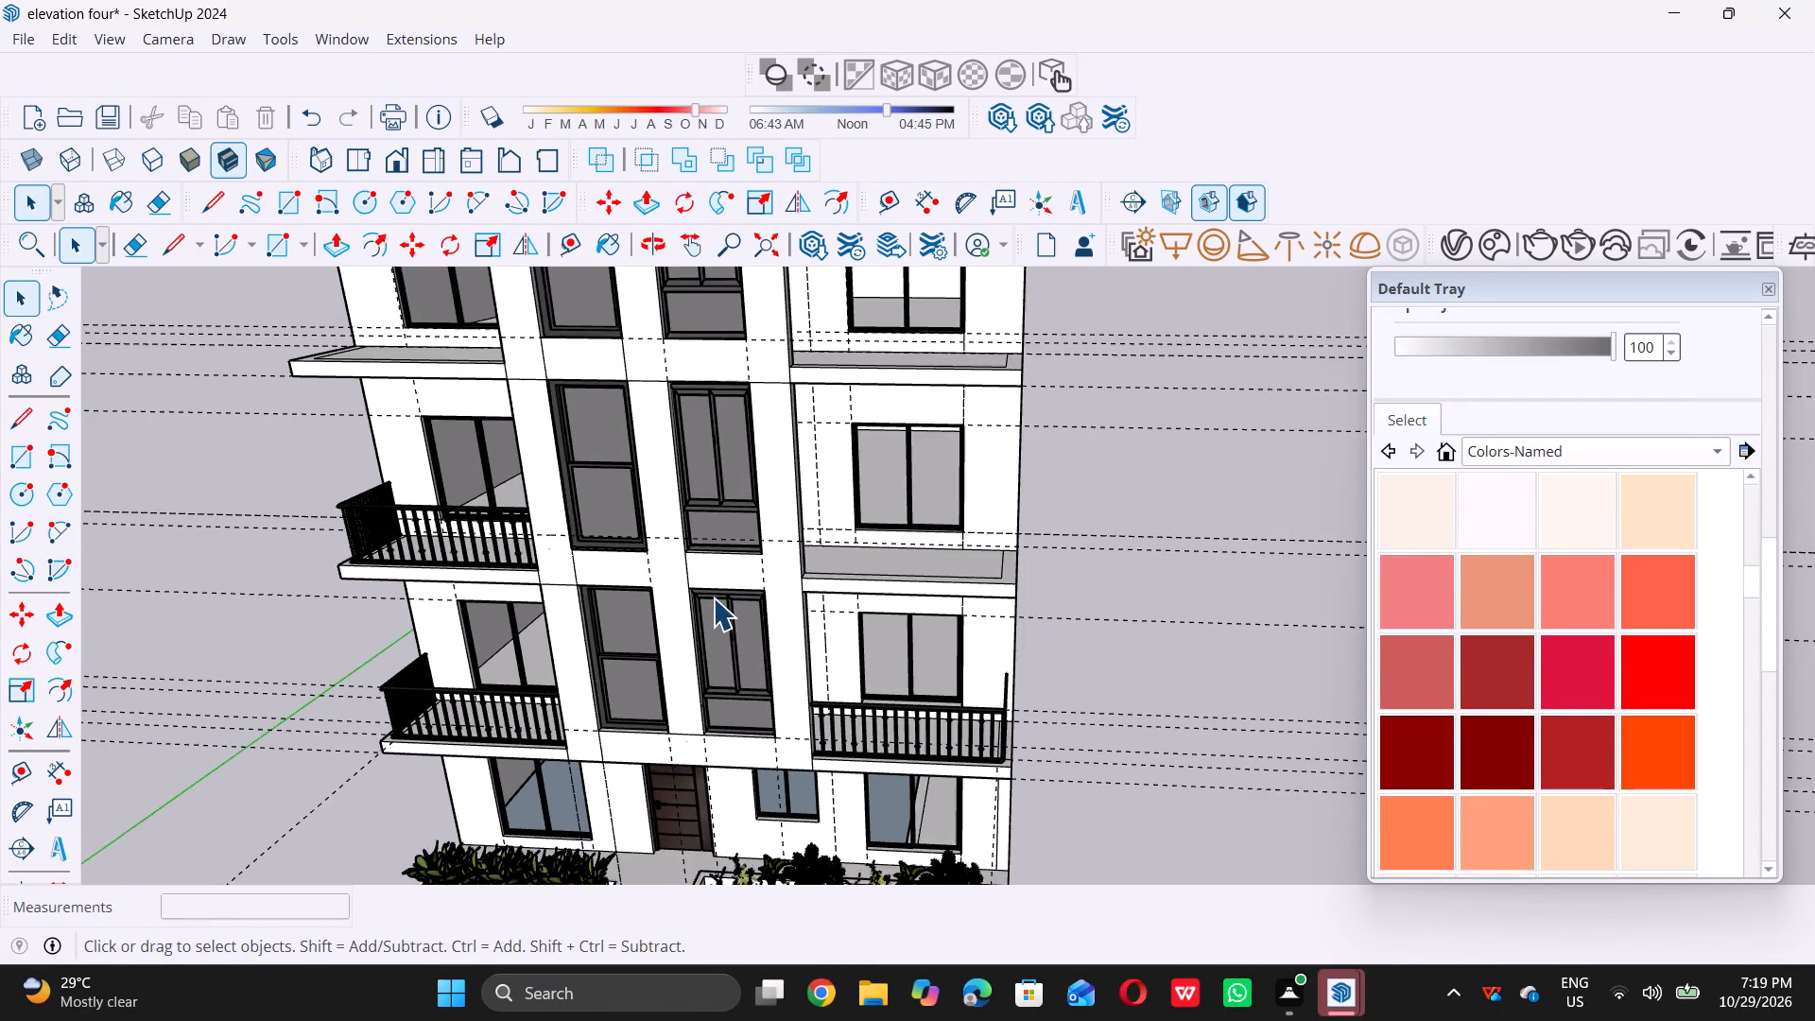
scroll(713, 597, "down", 6)
middle_click_drag(796, 615, 607, 638)
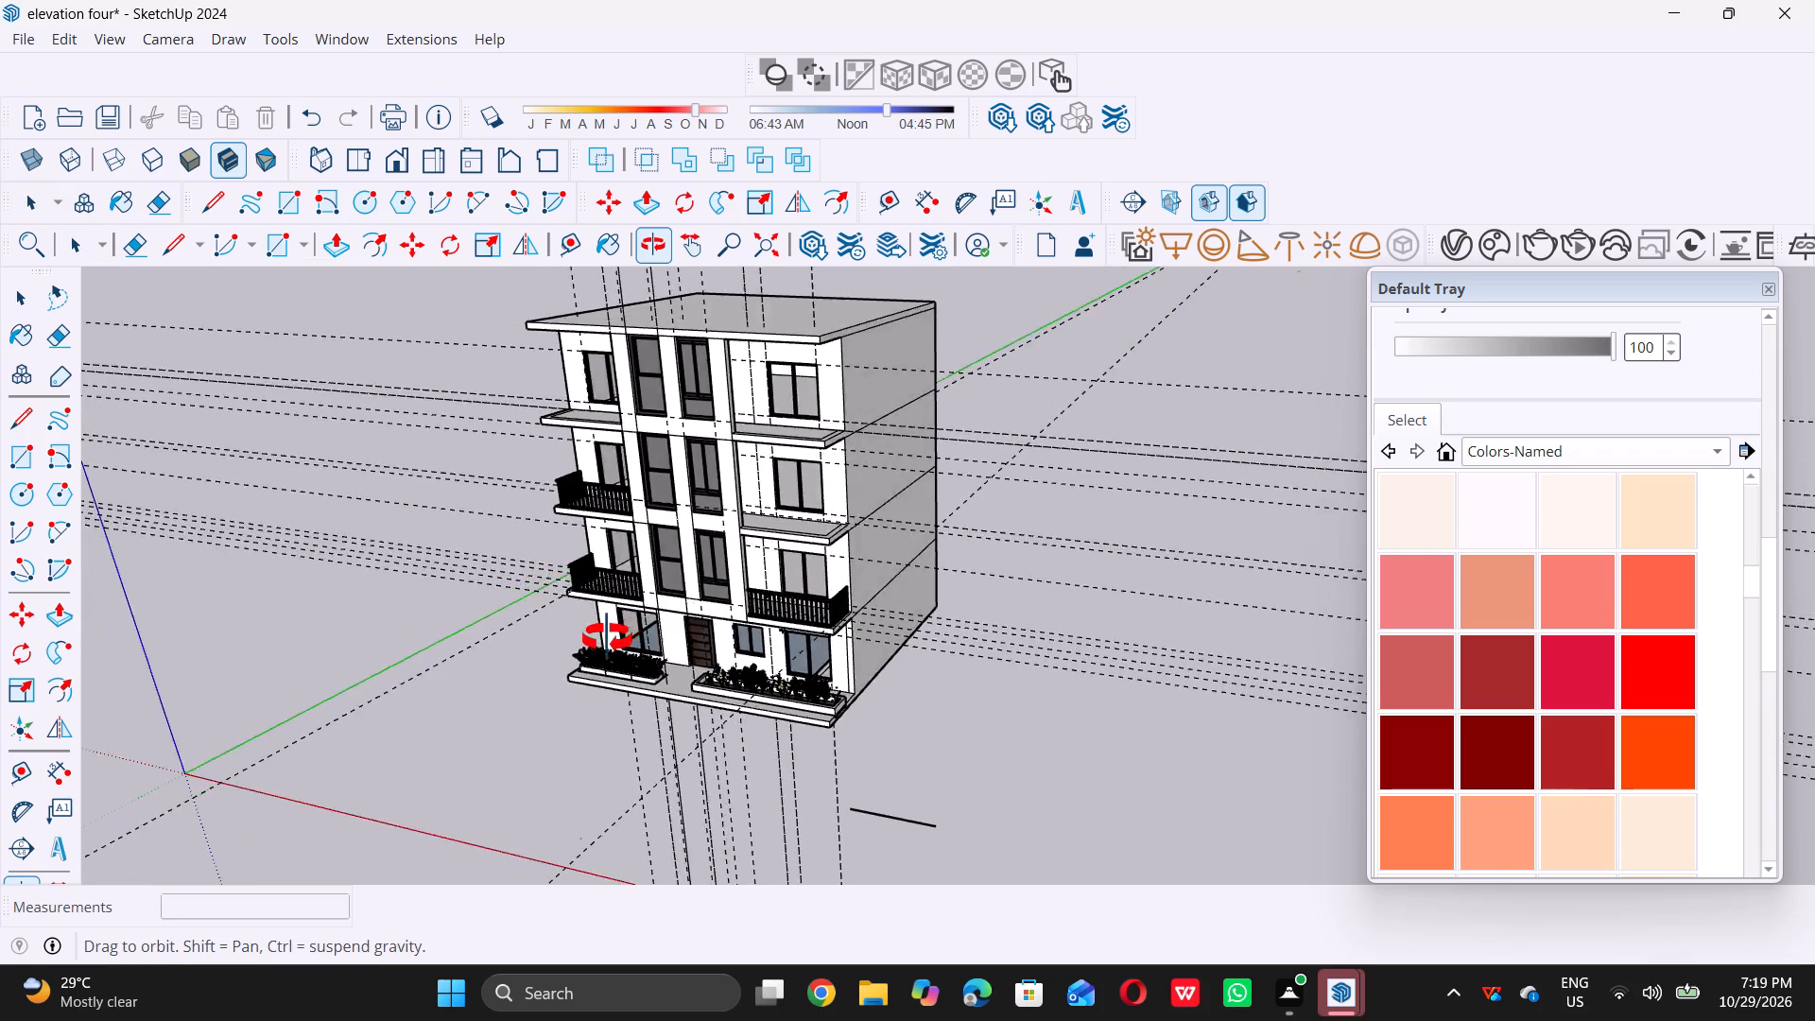
middle_click_drag(607, 638, 593, 636)
scroll(787, 592, "up", 4)
scroll(880, 579, "up", 5)
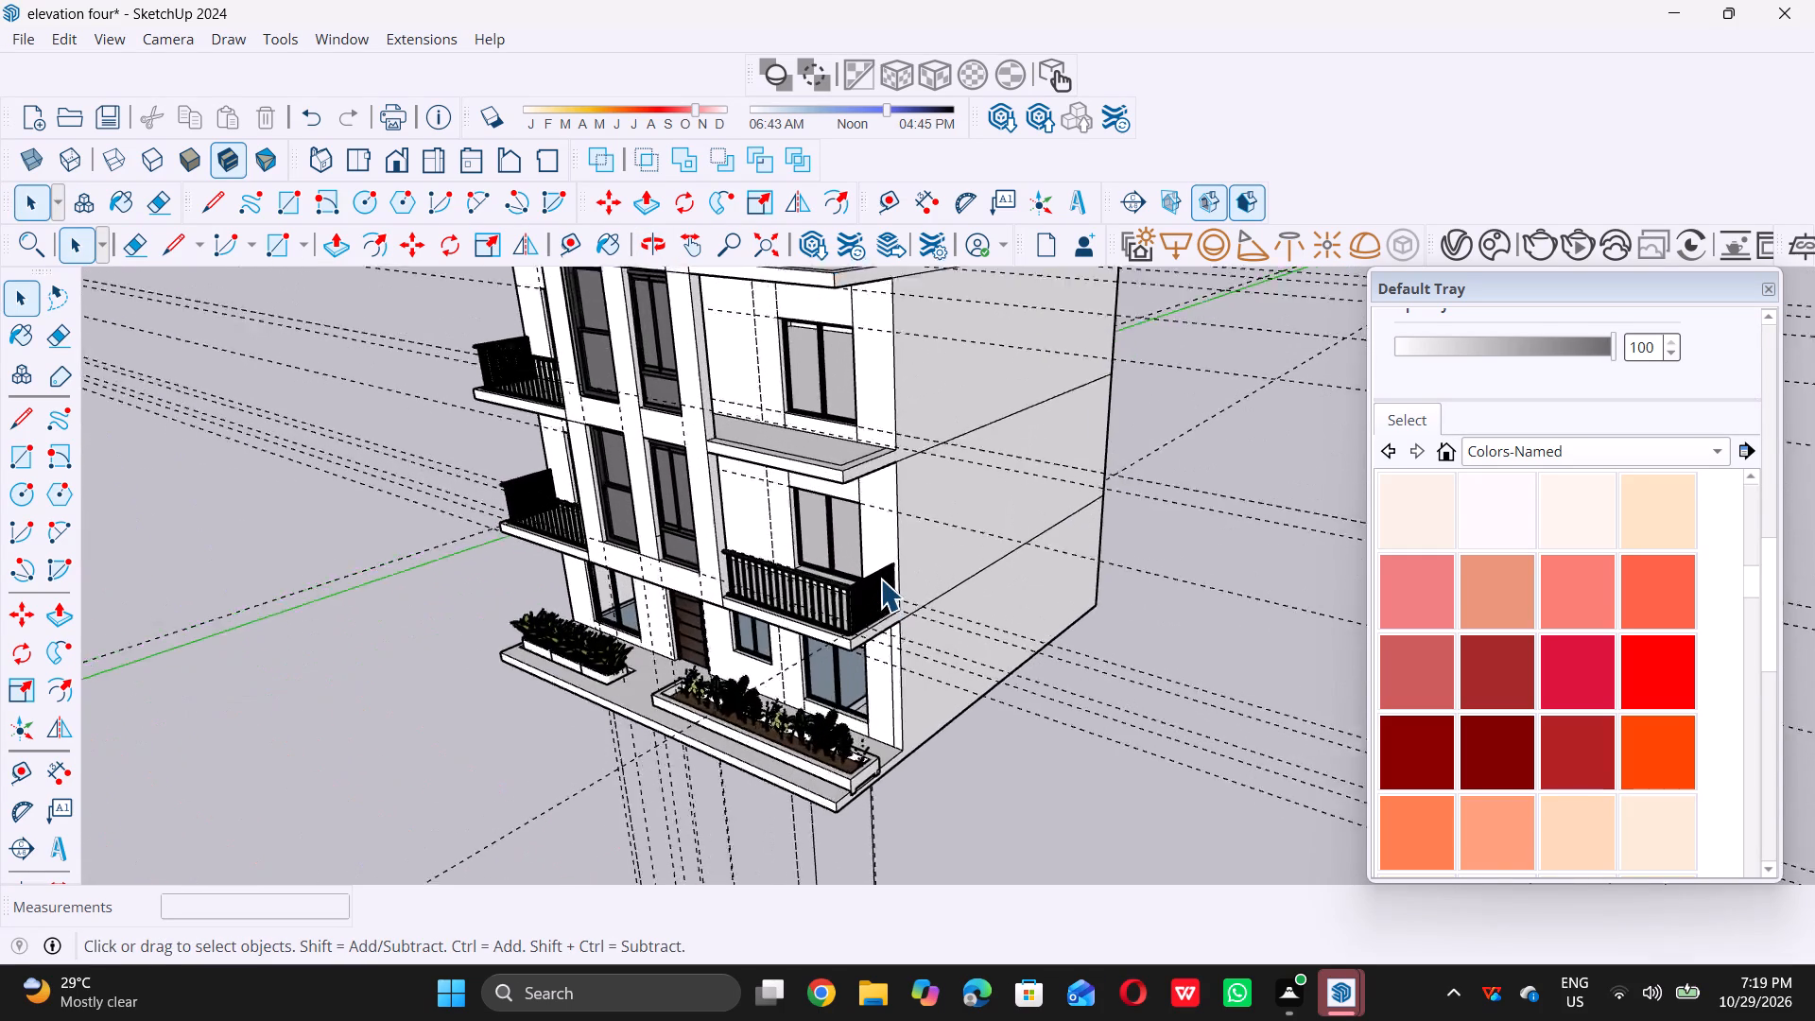
scroll(880, 579, "up", 9)
scroll(884, 693, "up", 3)
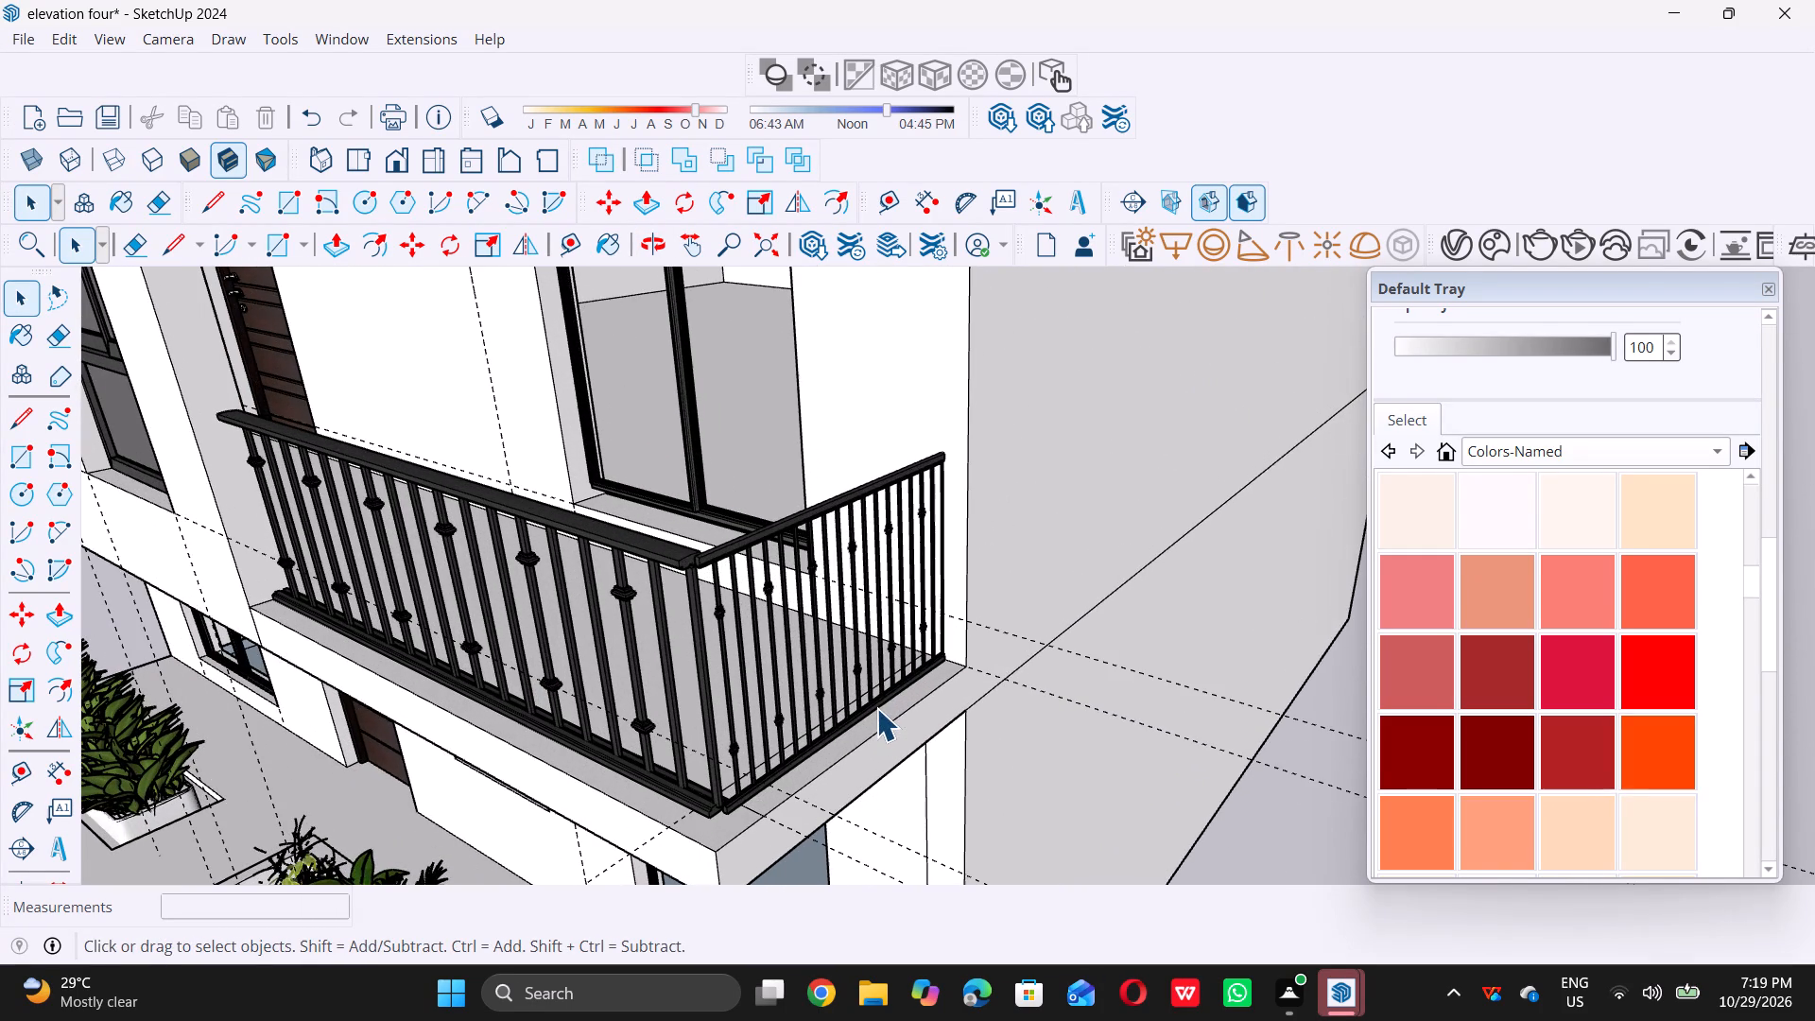
left_click(876, 706)
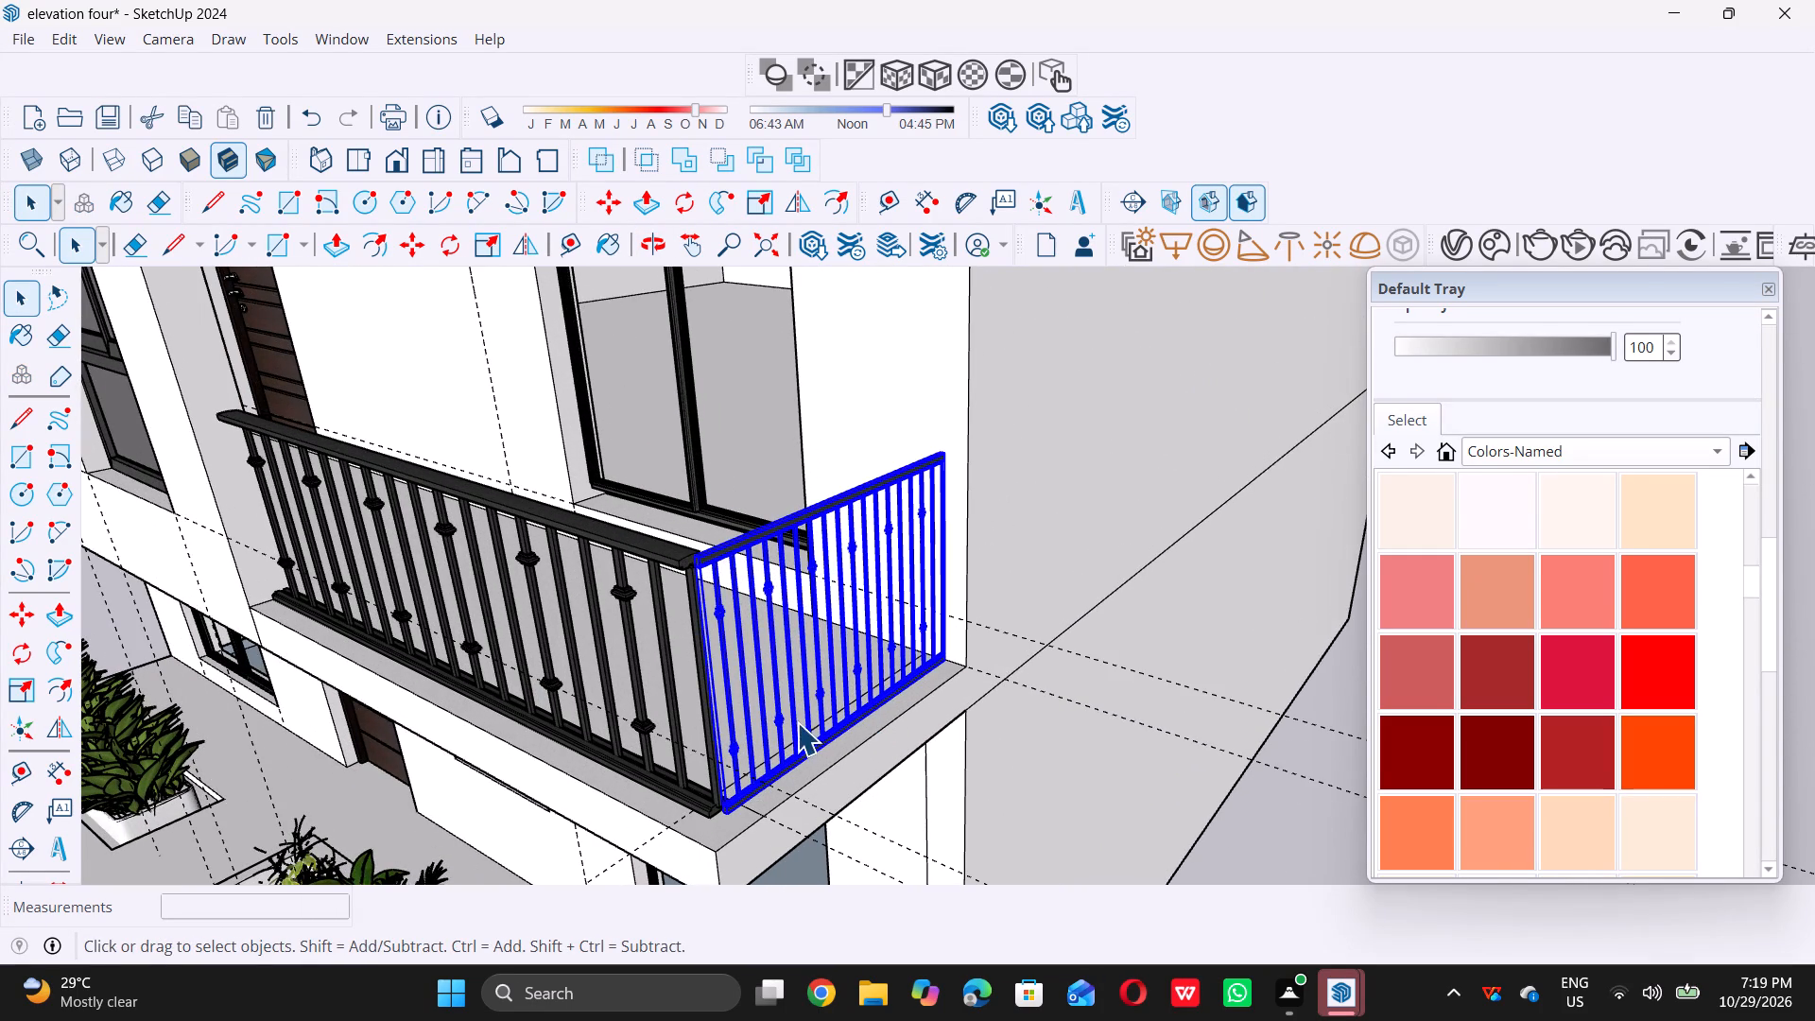
left_click(683, 795, "ctrl")
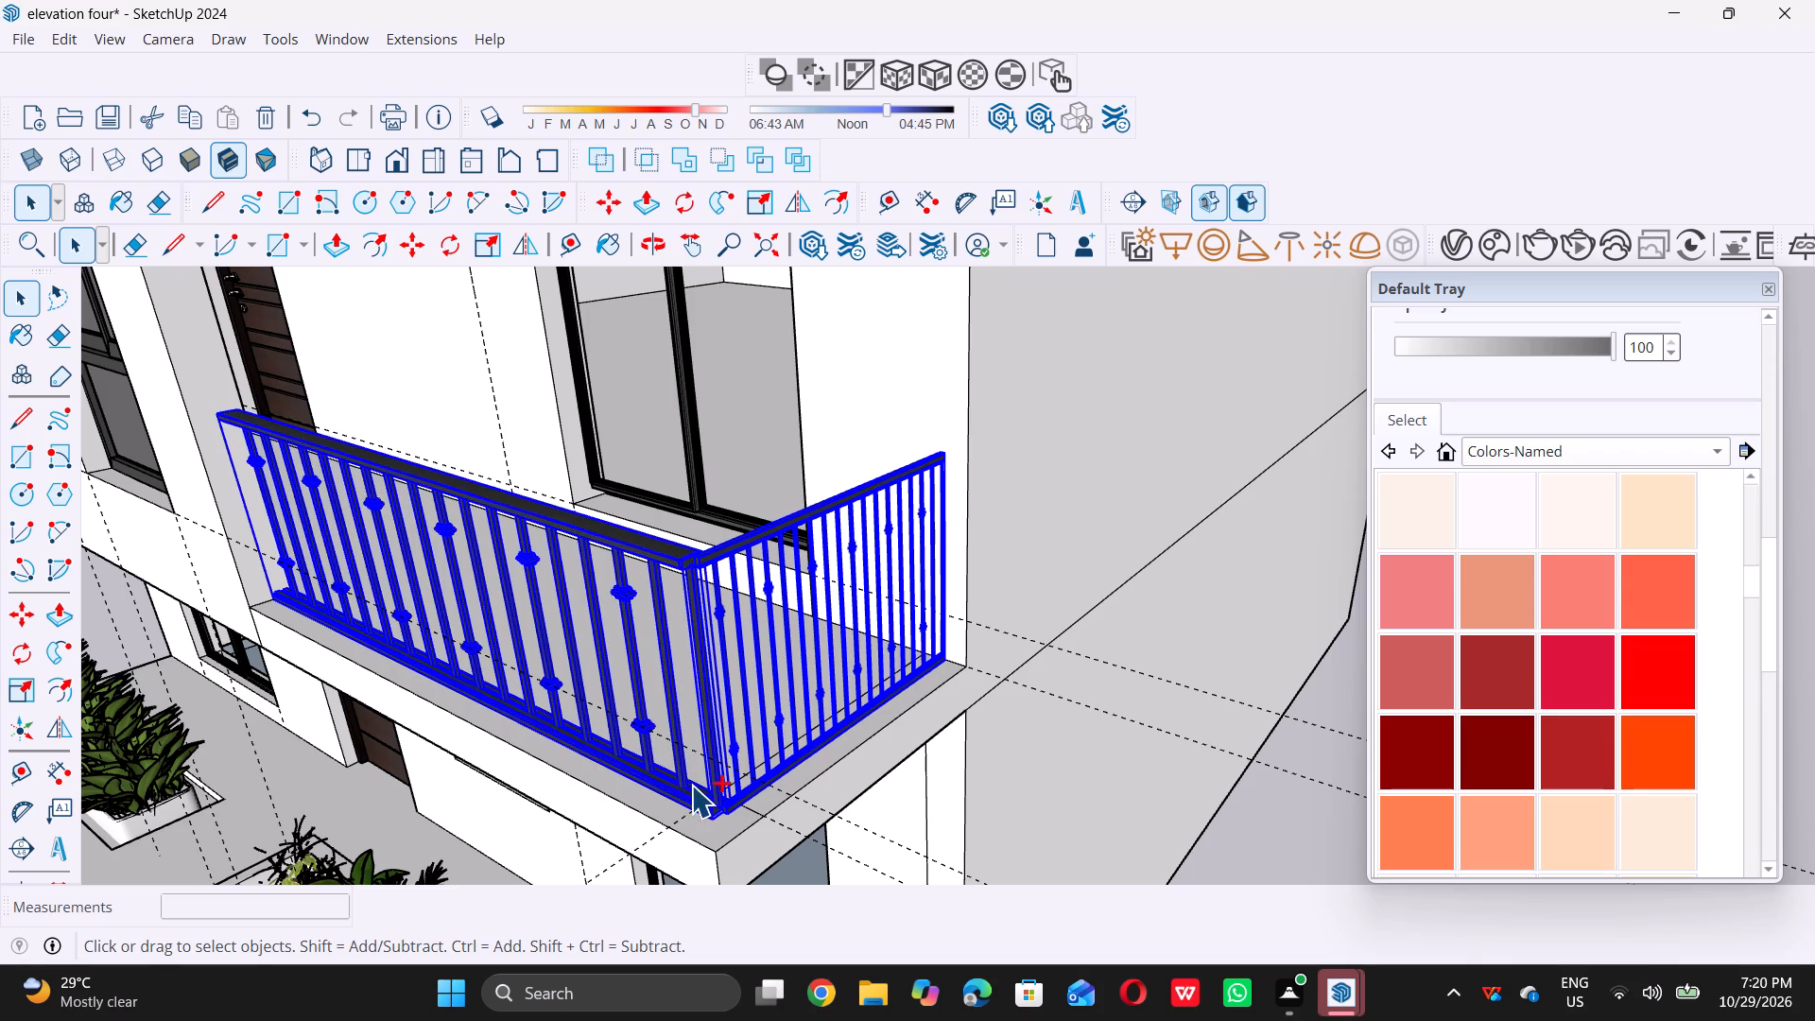
right_click(691, 785, "ctrl")
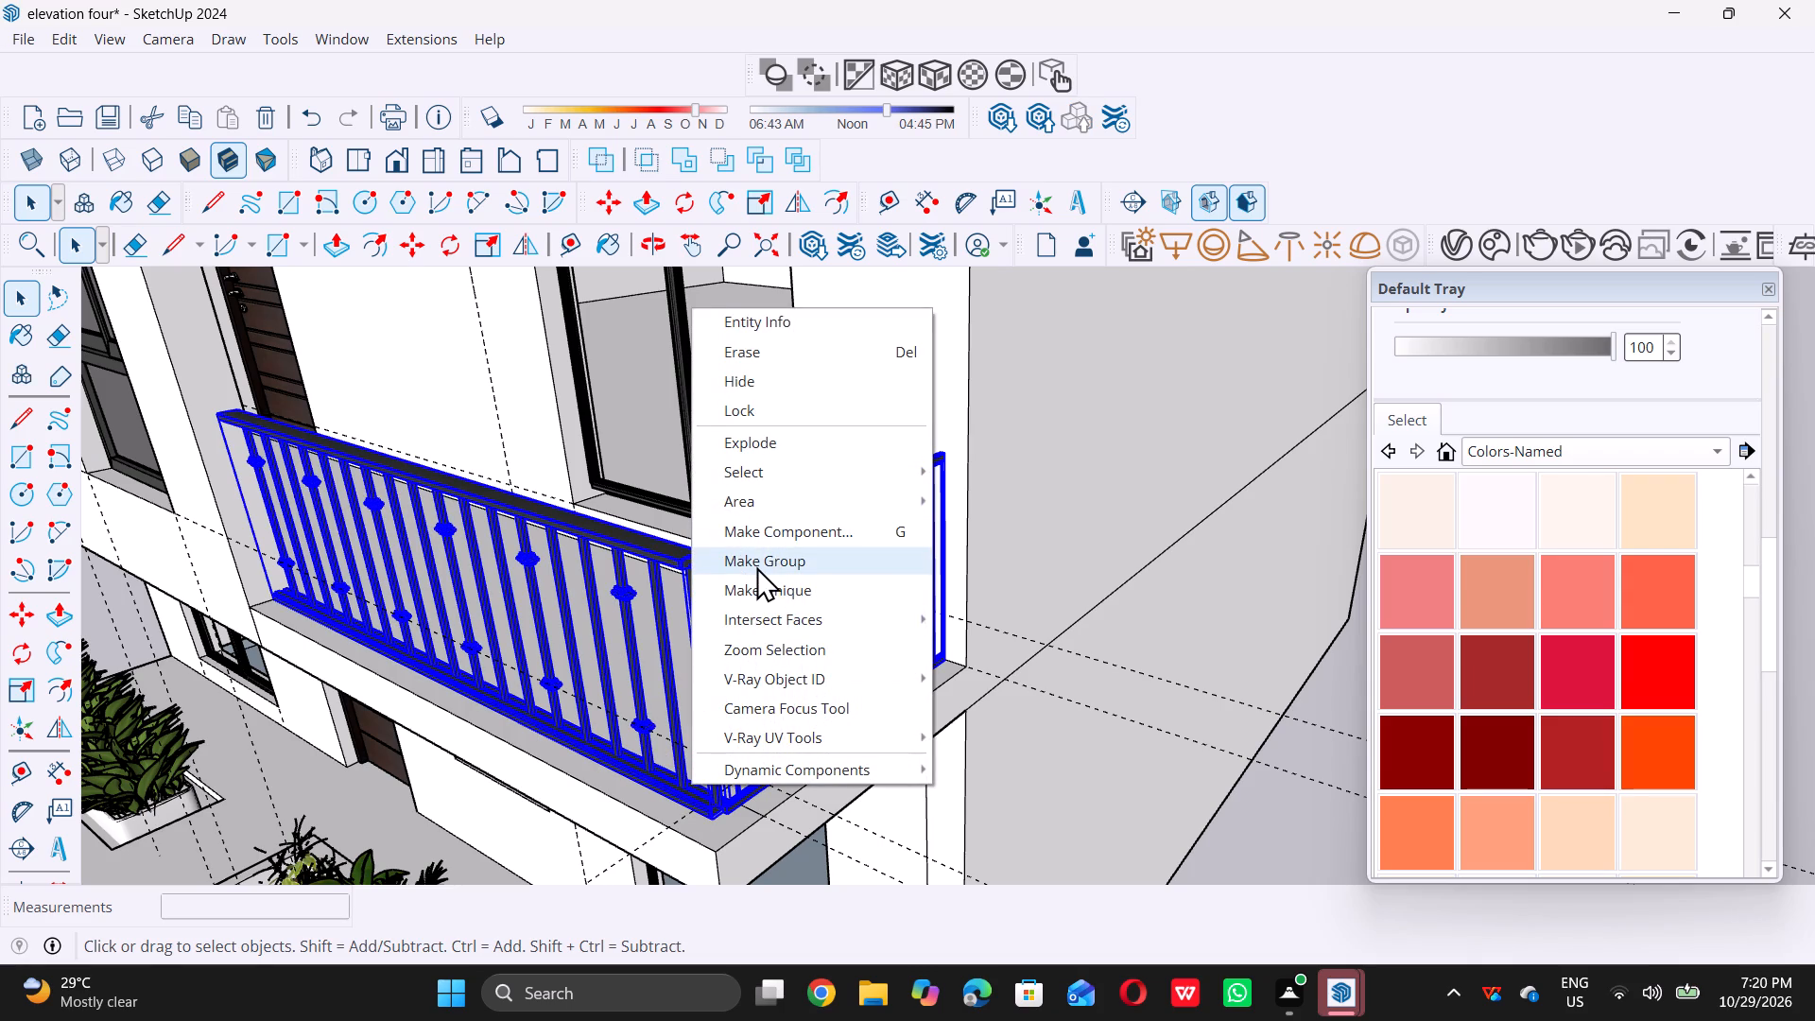
double_click(756, 566)
Copy the grouped balcony railing up 10' 9" onto the third-storey right balcony slab, using its rear lower corner as base point.
scroll(918, 695, "down", 2)
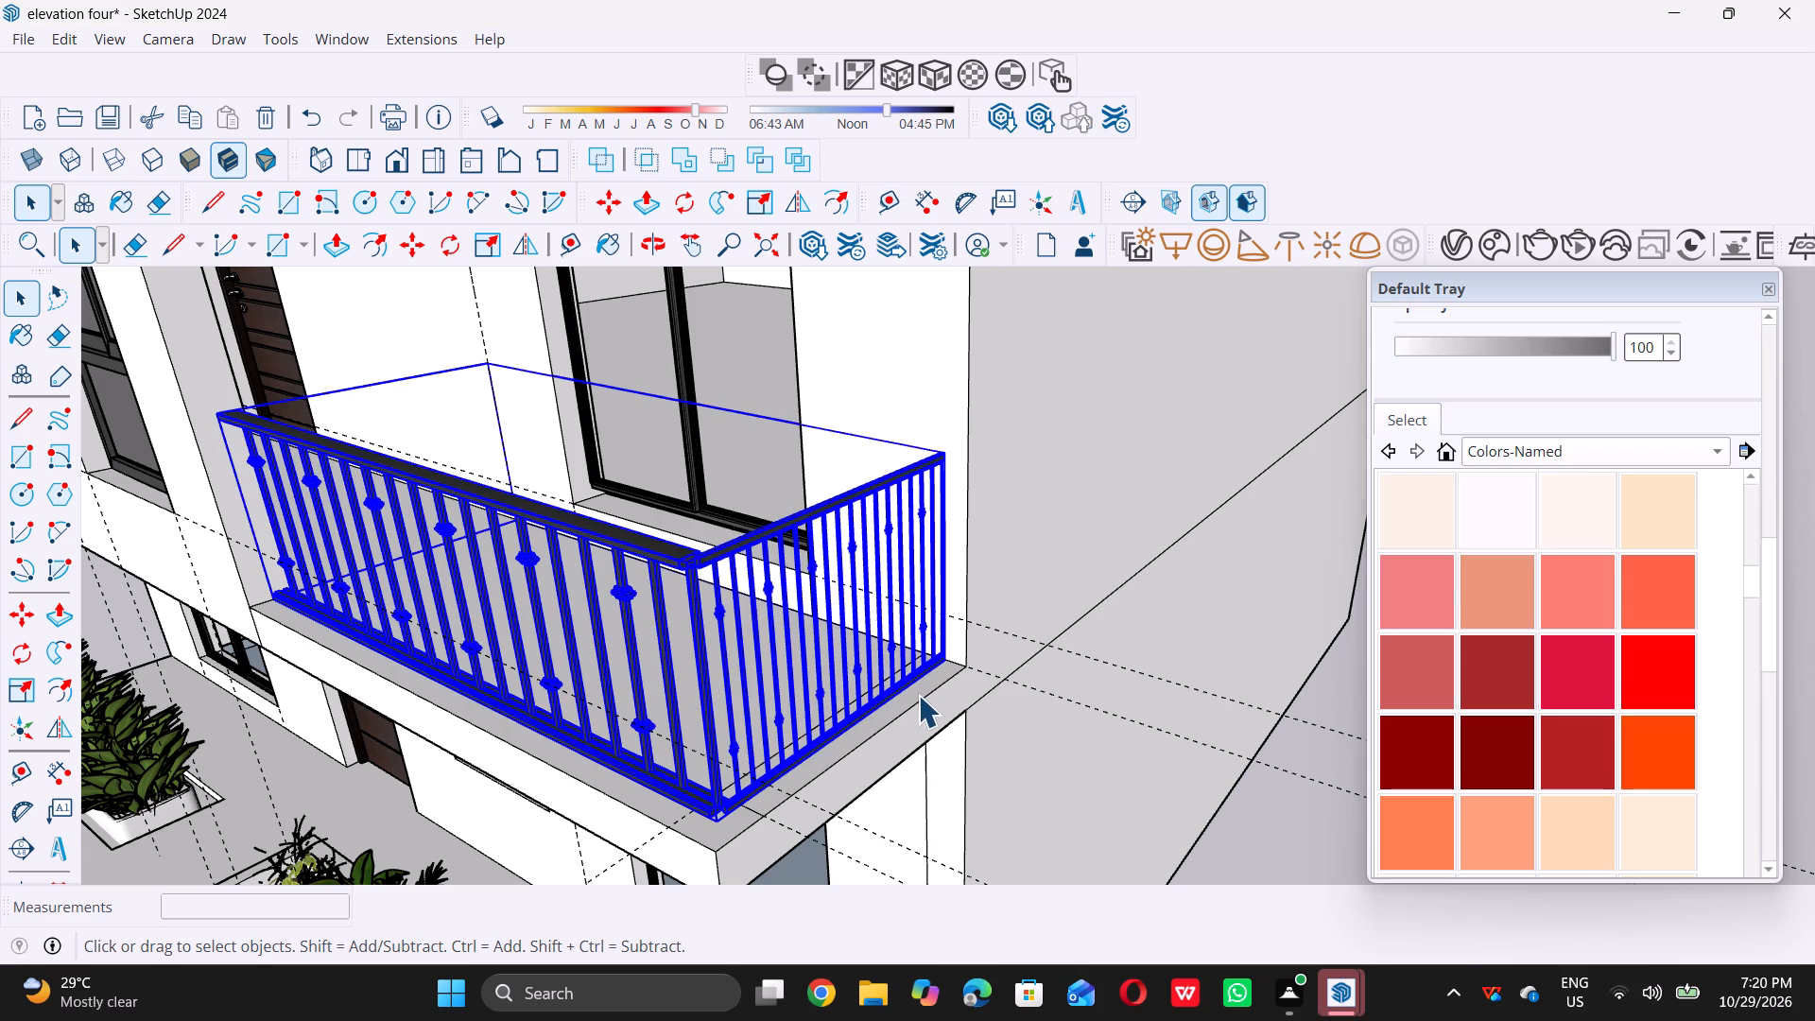
scroll(918, 695, "down", 2)
scroll(838, 693, "down", 5)
middle_click_drag(964, 656, 859, 636)
scroll(803, 682, "up", 14)
key("m")
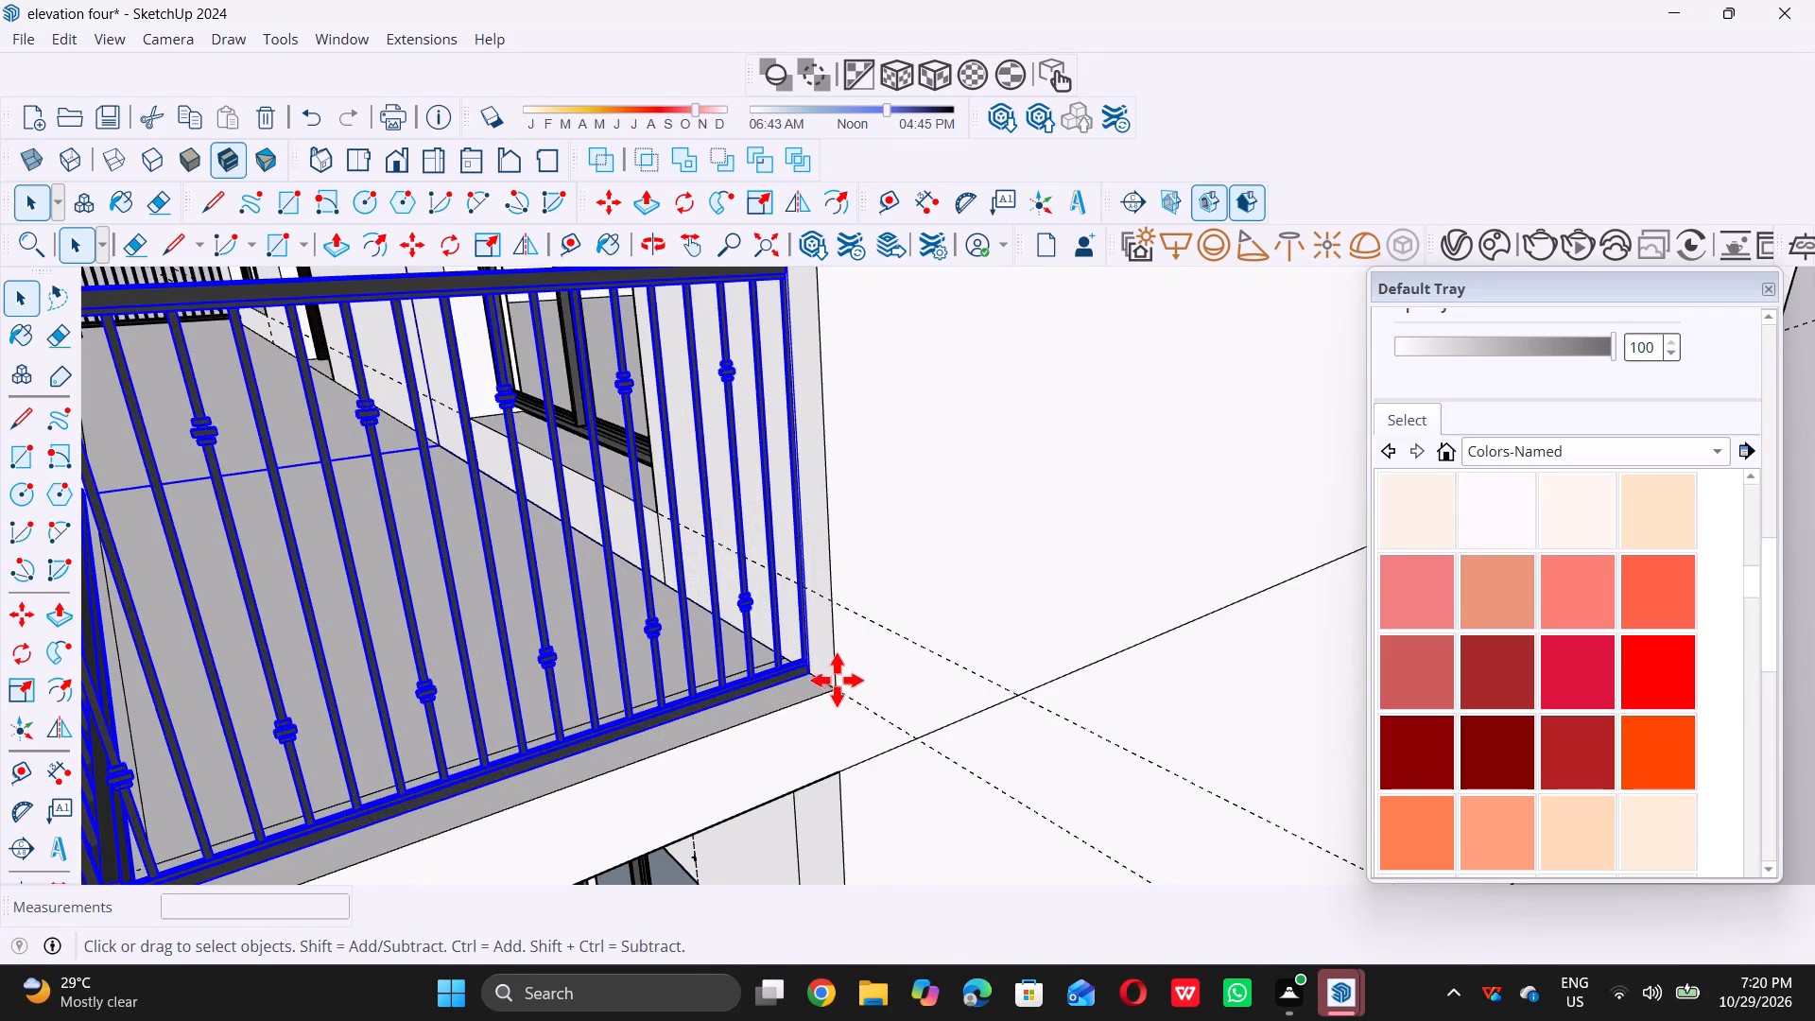
double_click(806, 674)
scroll(806, 674, "down", 8)
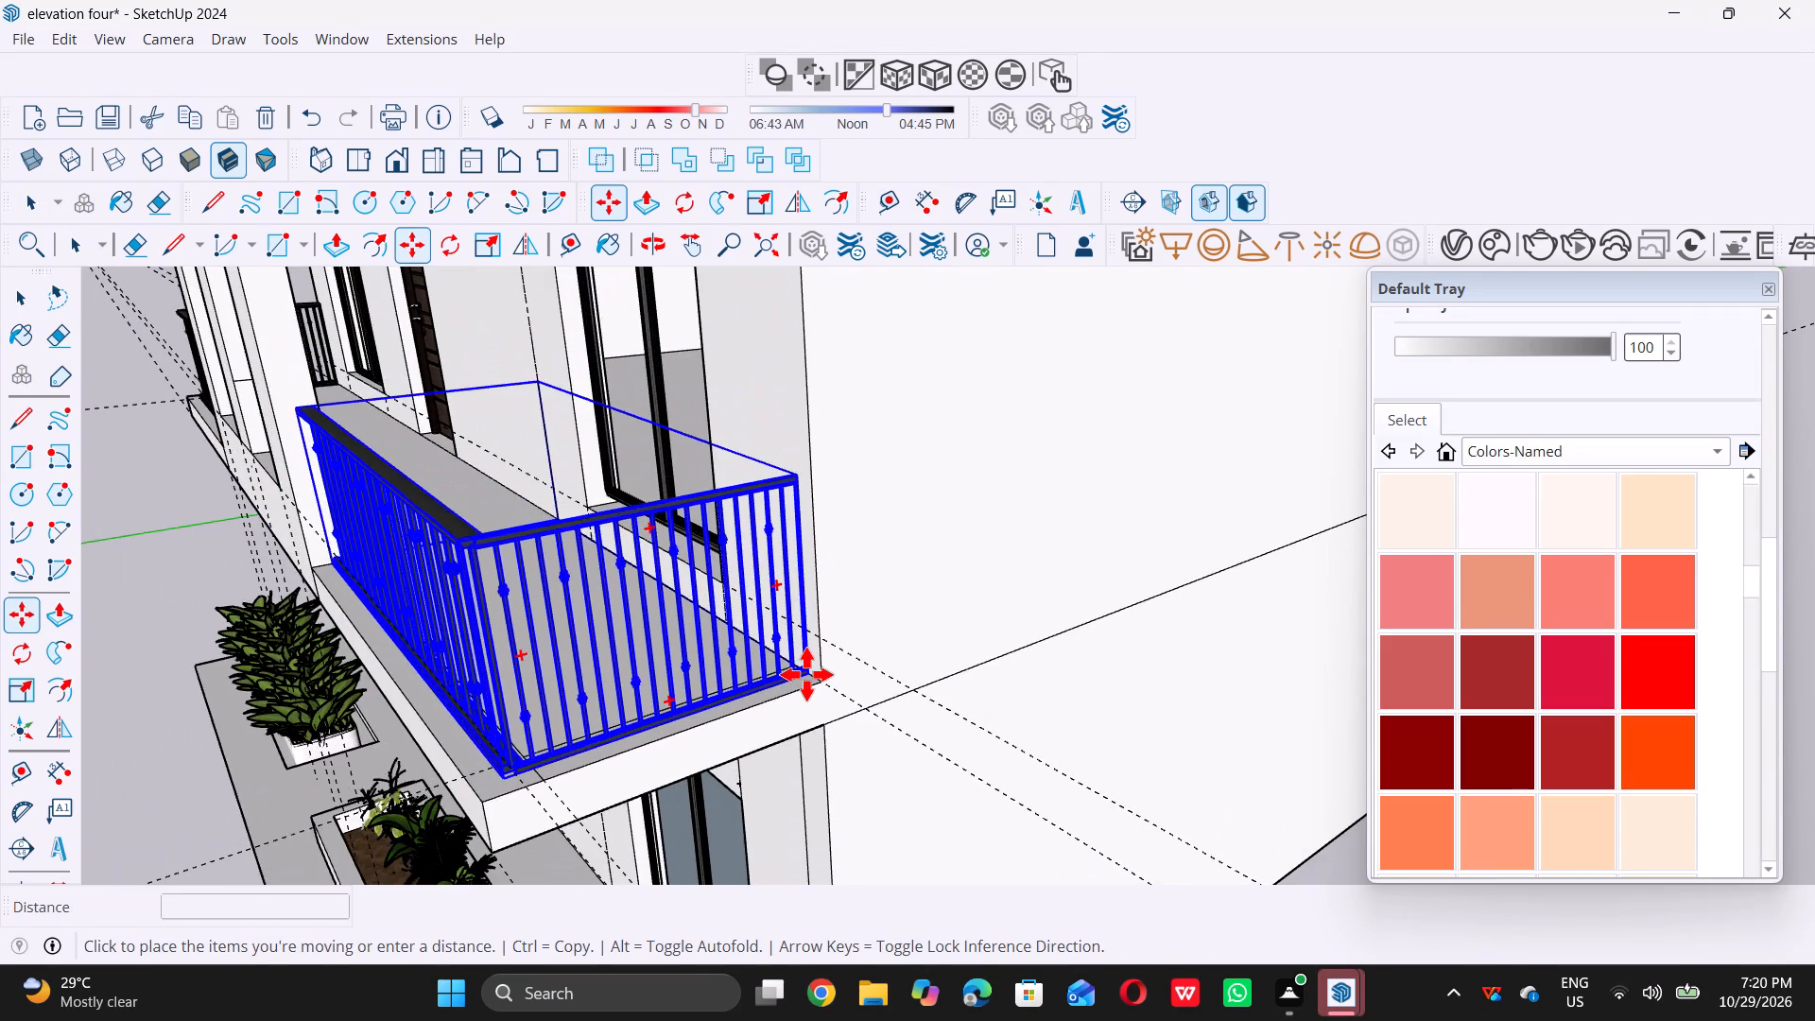
scroll(806, 674, "down", 19)
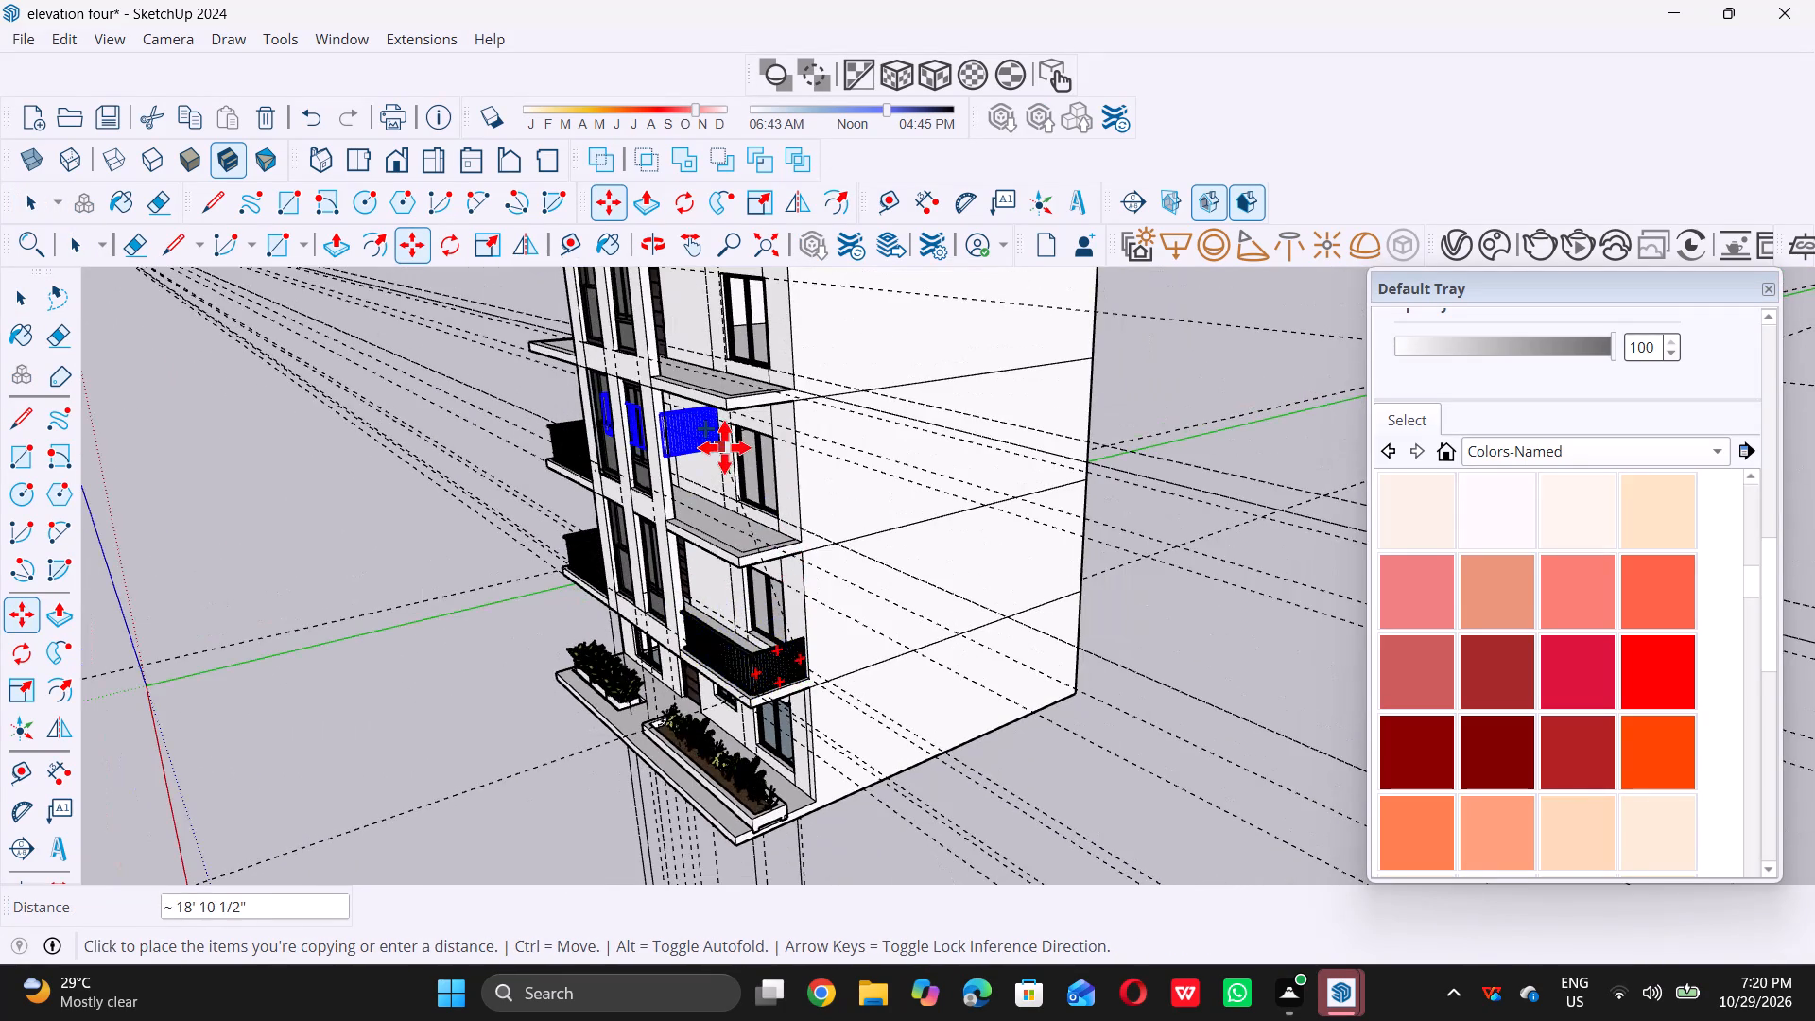
scroll(800, 535, "up", 10)
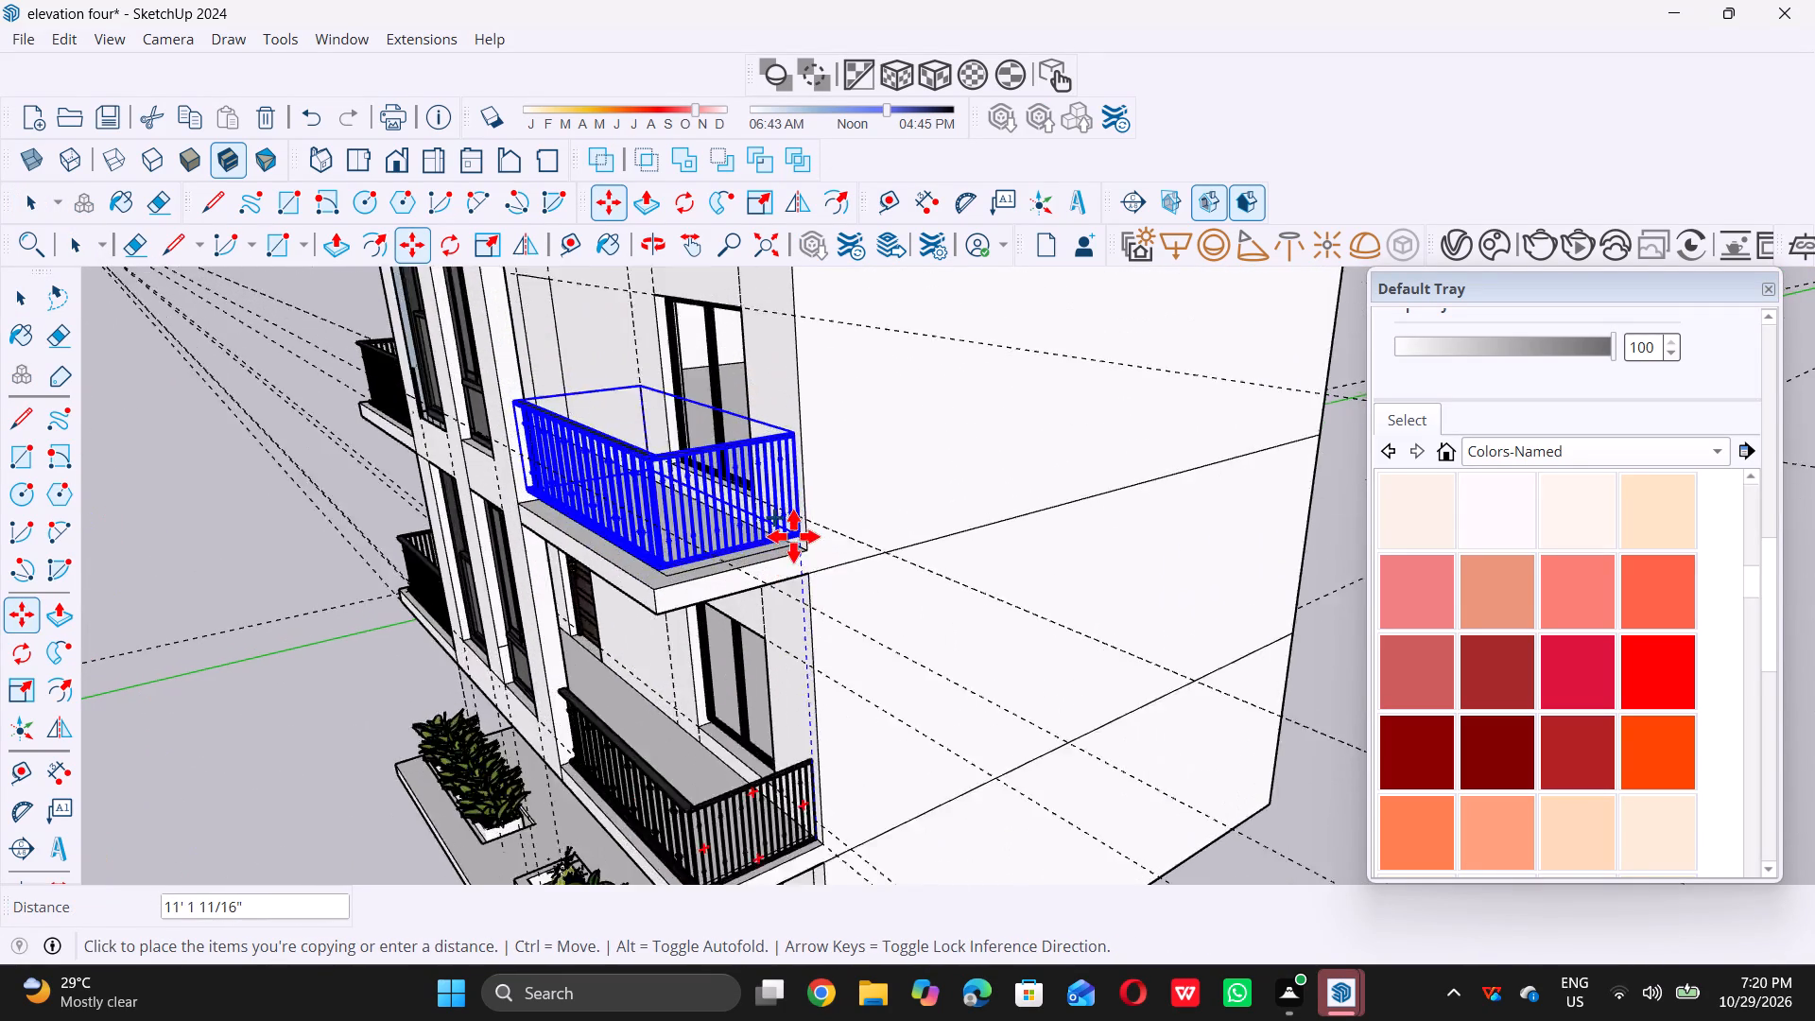
scroll(793, 536, "up", 20)
scroll(793, 536, "up", 2)
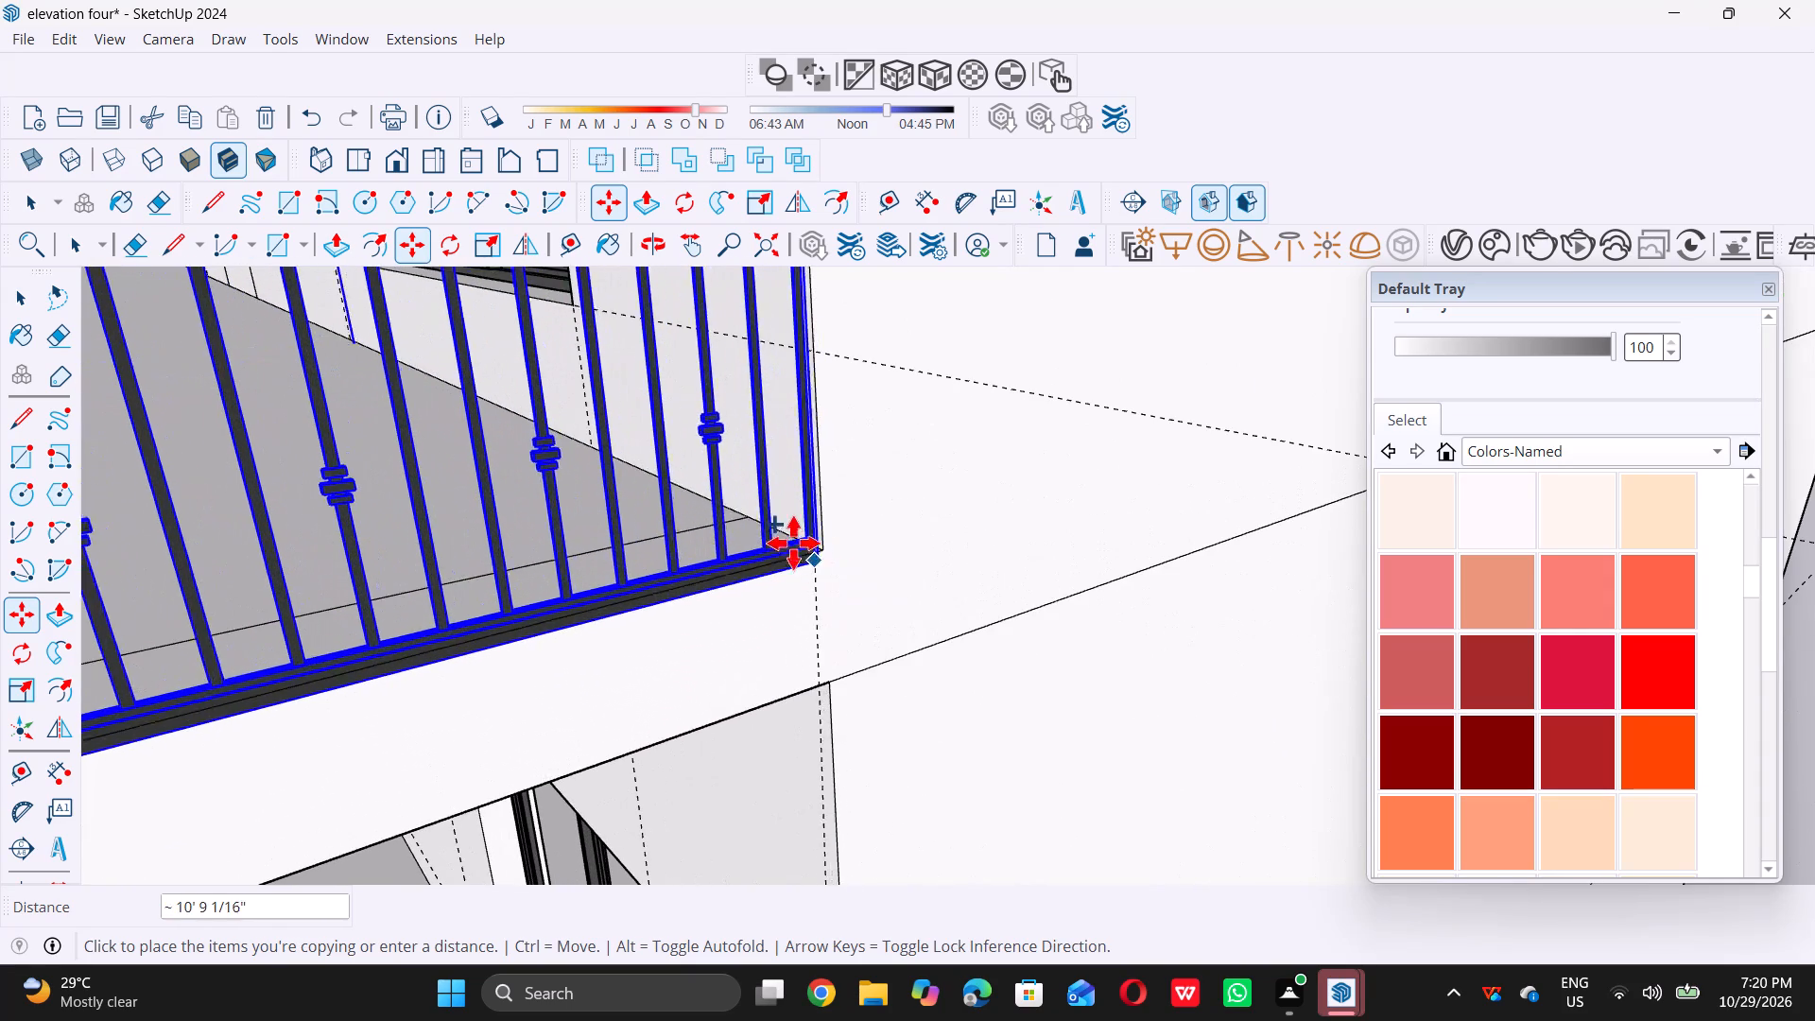
scroll(779, 536, "up", 5)
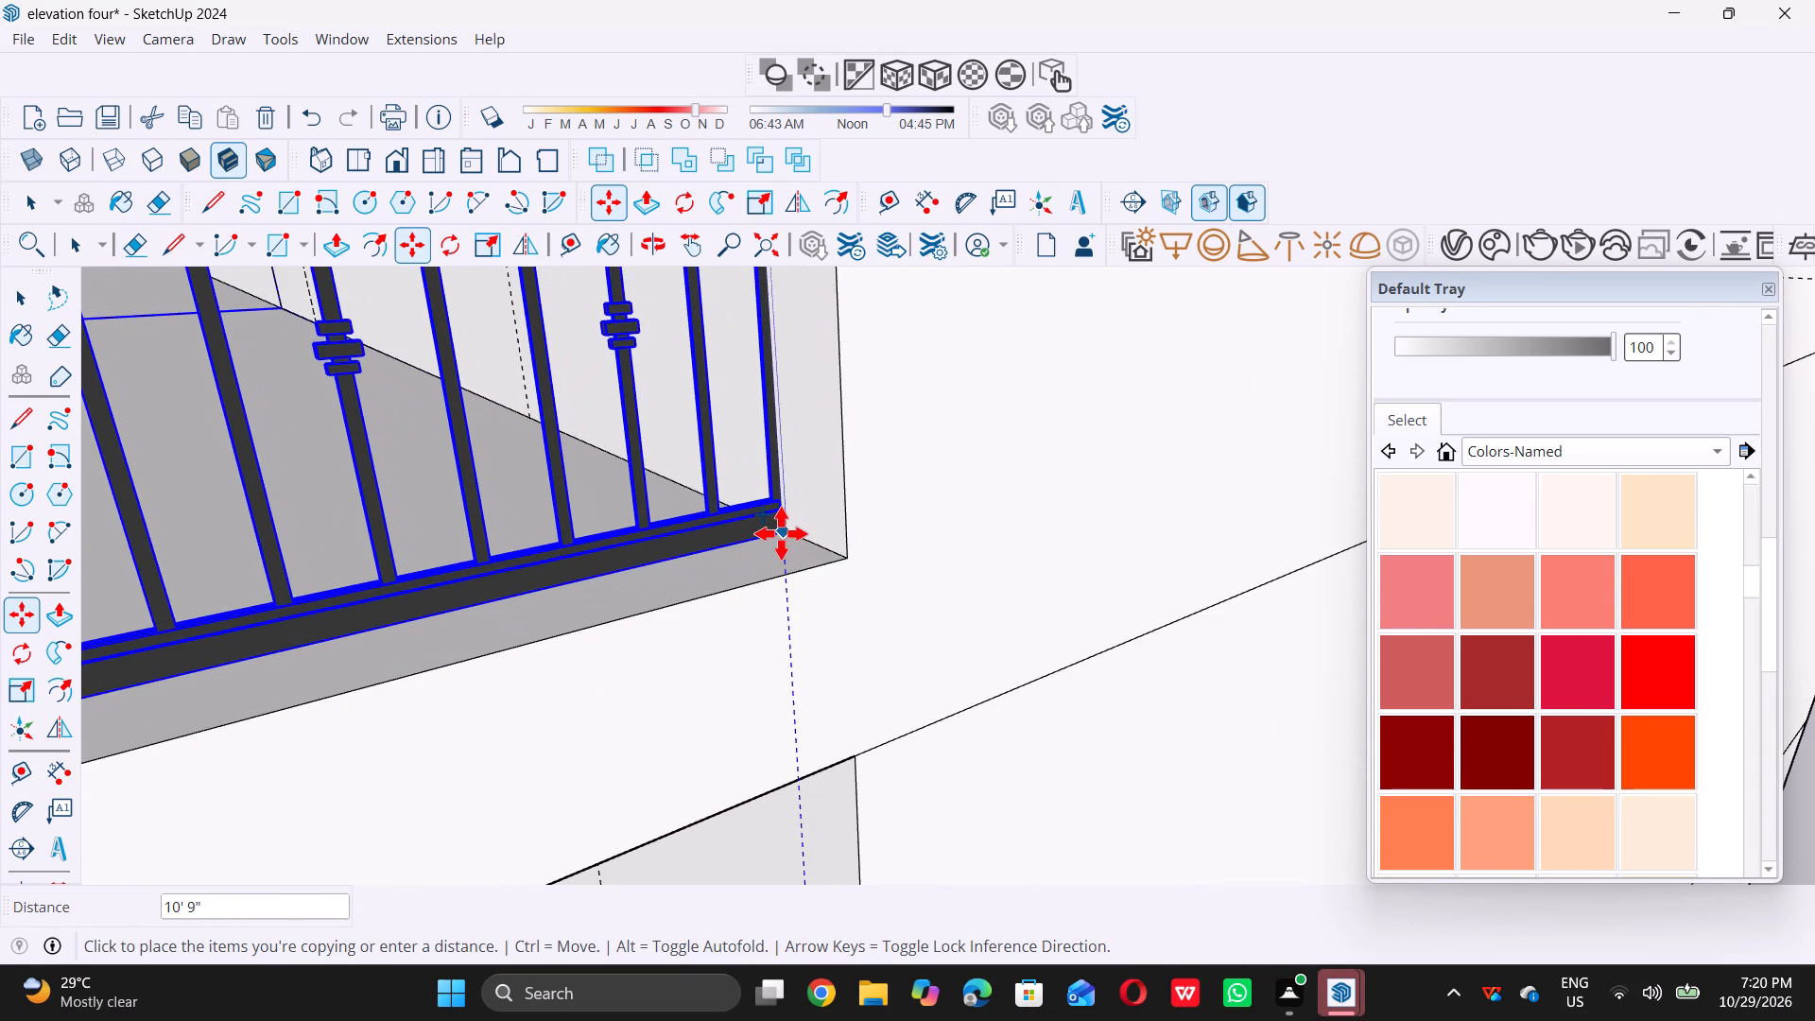
scroll(779, 529, "up", 5)
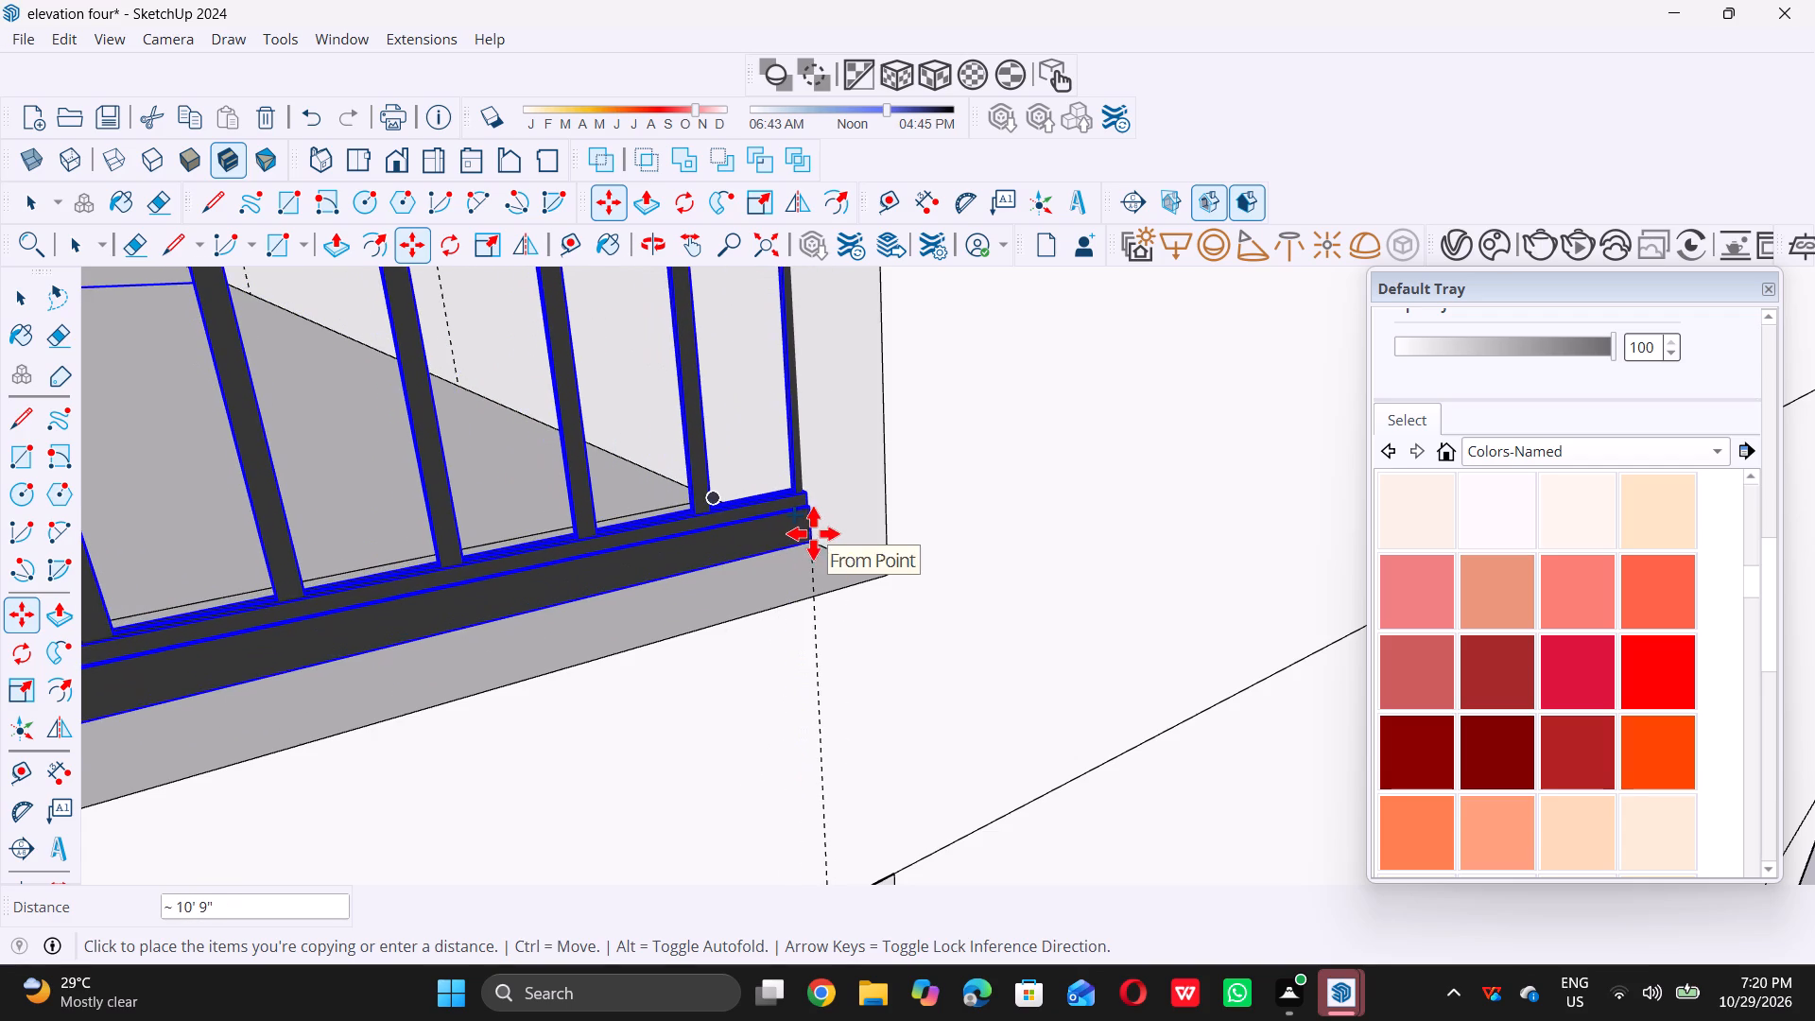
double_click(803, 535)
key("space")
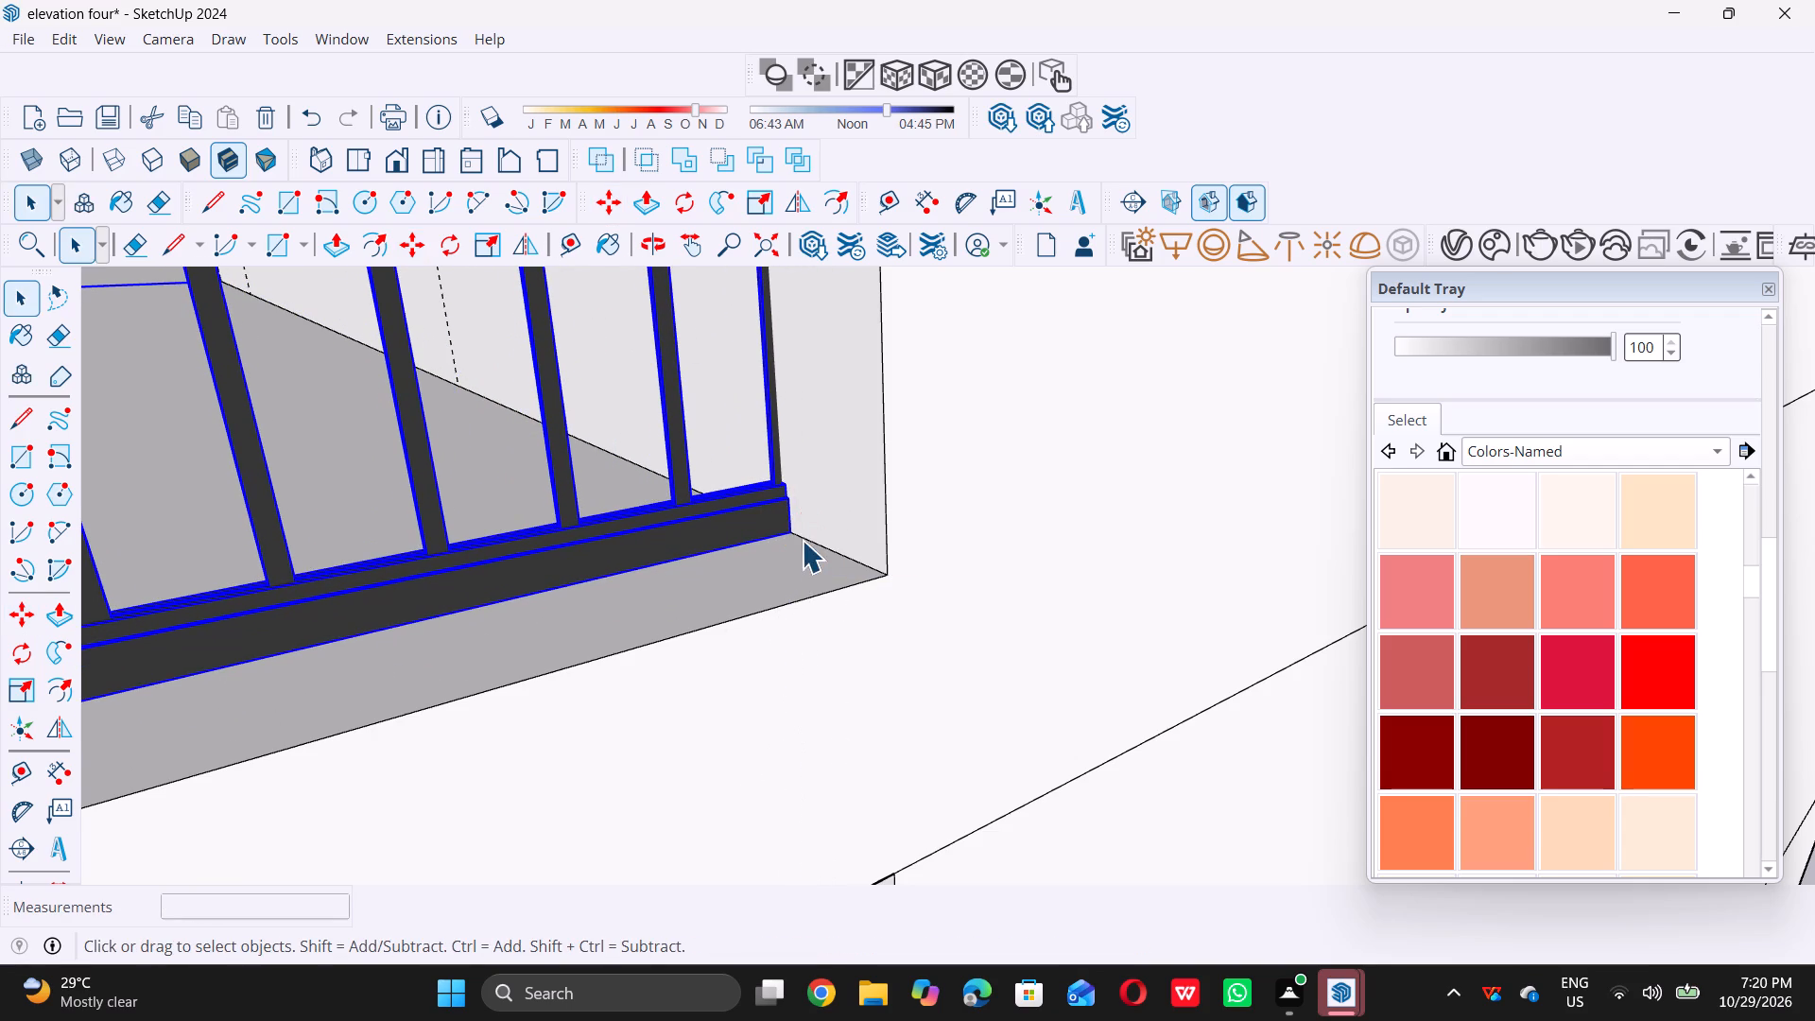
Copy the grouped balcony railing up about 10' 9" from its rear lower corner to the top-storey right balcony slab's outer rear corner.
scroll(798, 580, "down", 20)
scroll(798, 580, "down", 1)
scroll(781, 704, "up", 8)
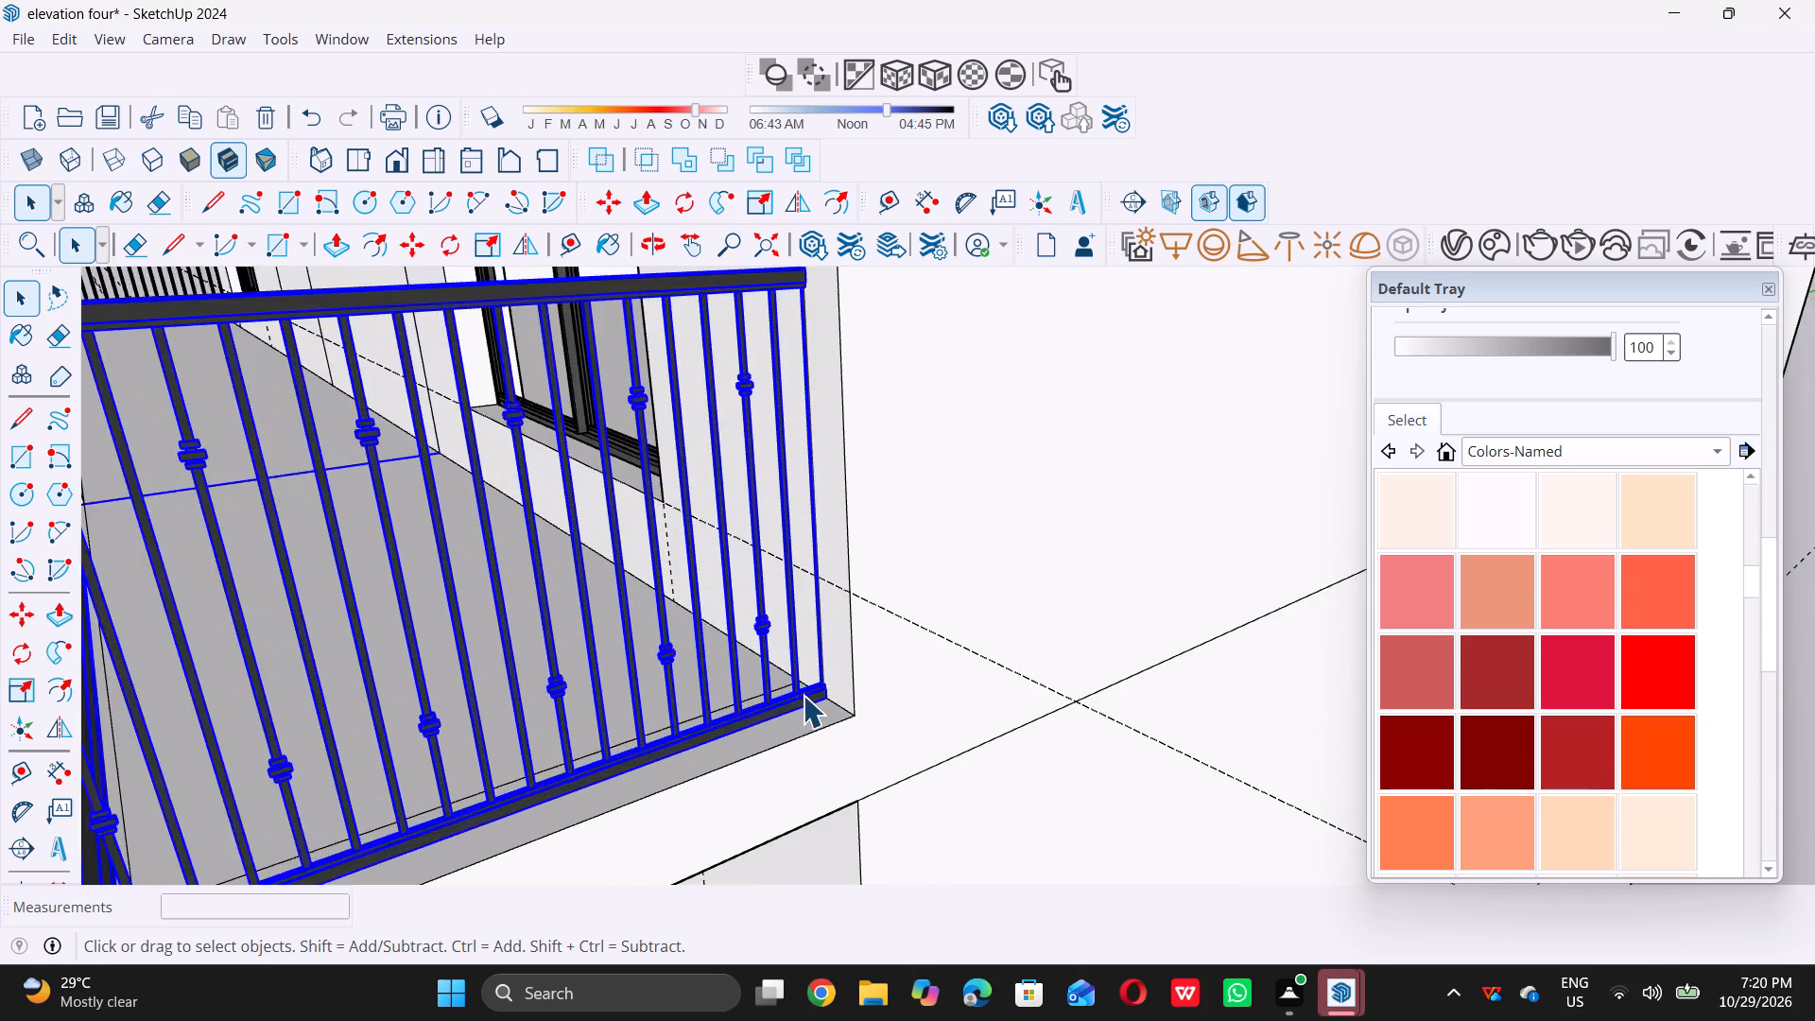
scroll(803, 695, "up", 10)
key("m")
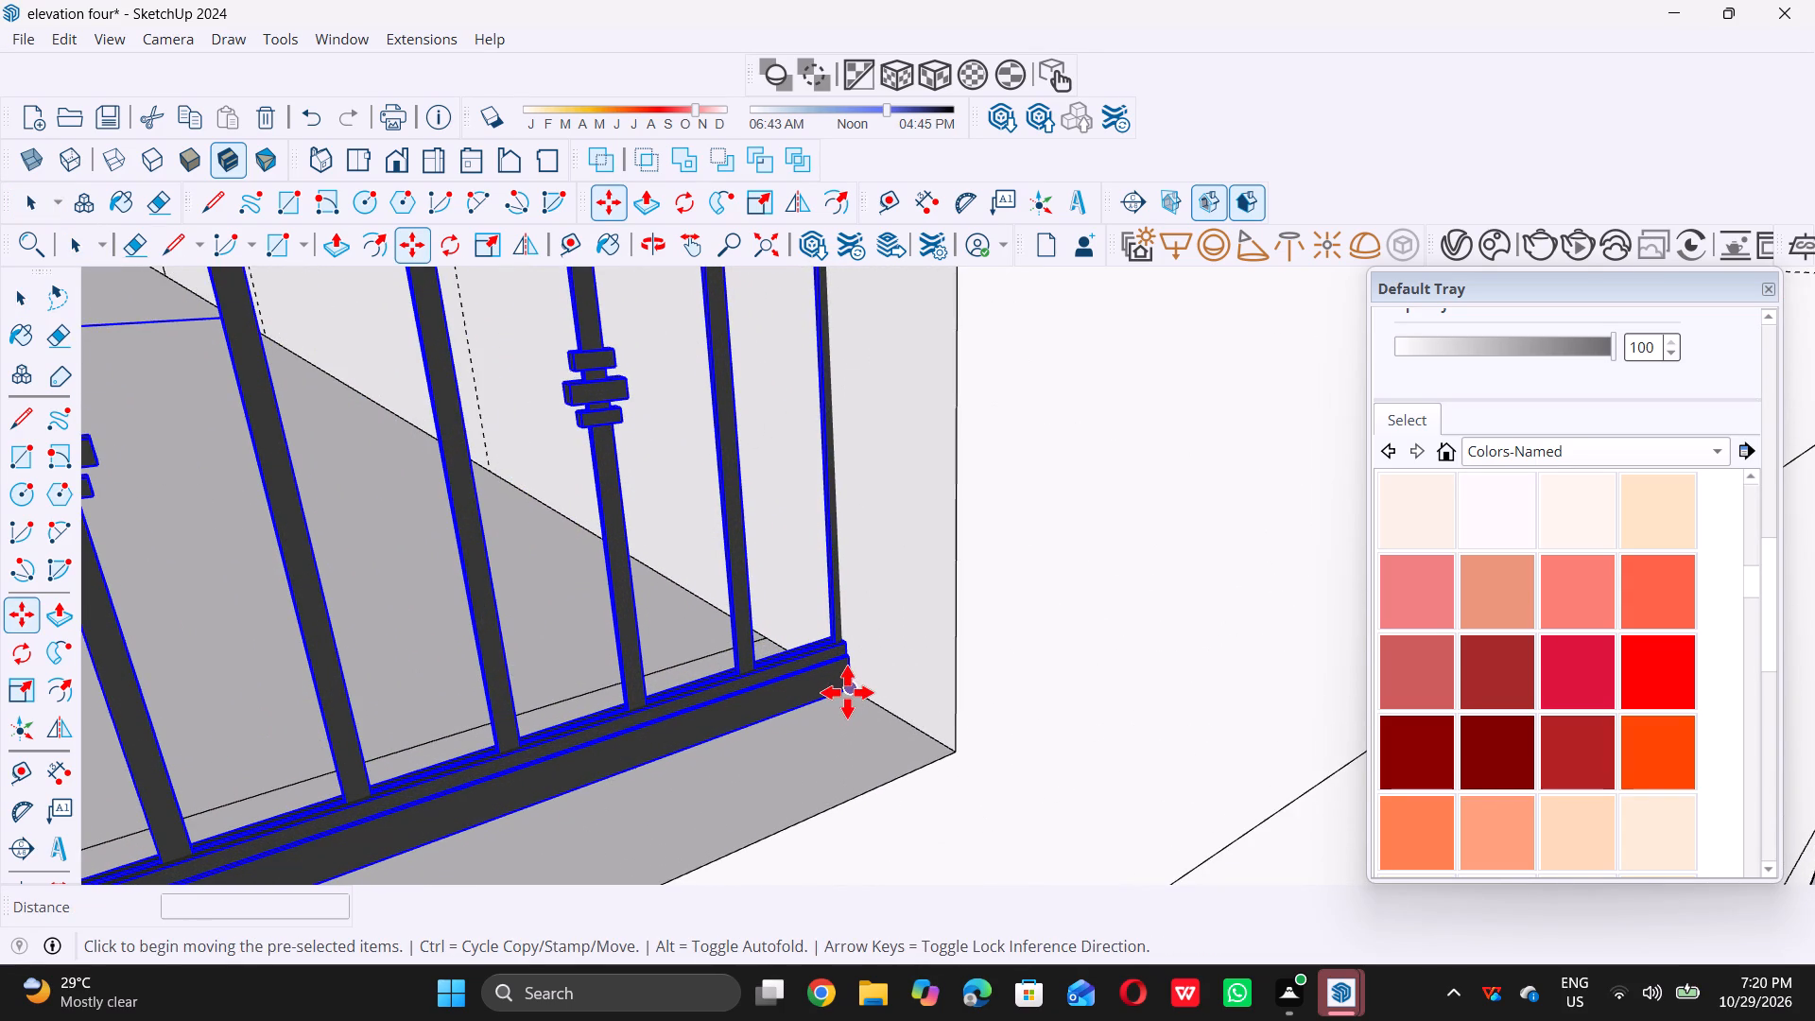
triple_click(850, 688)
left_click(850, 687)
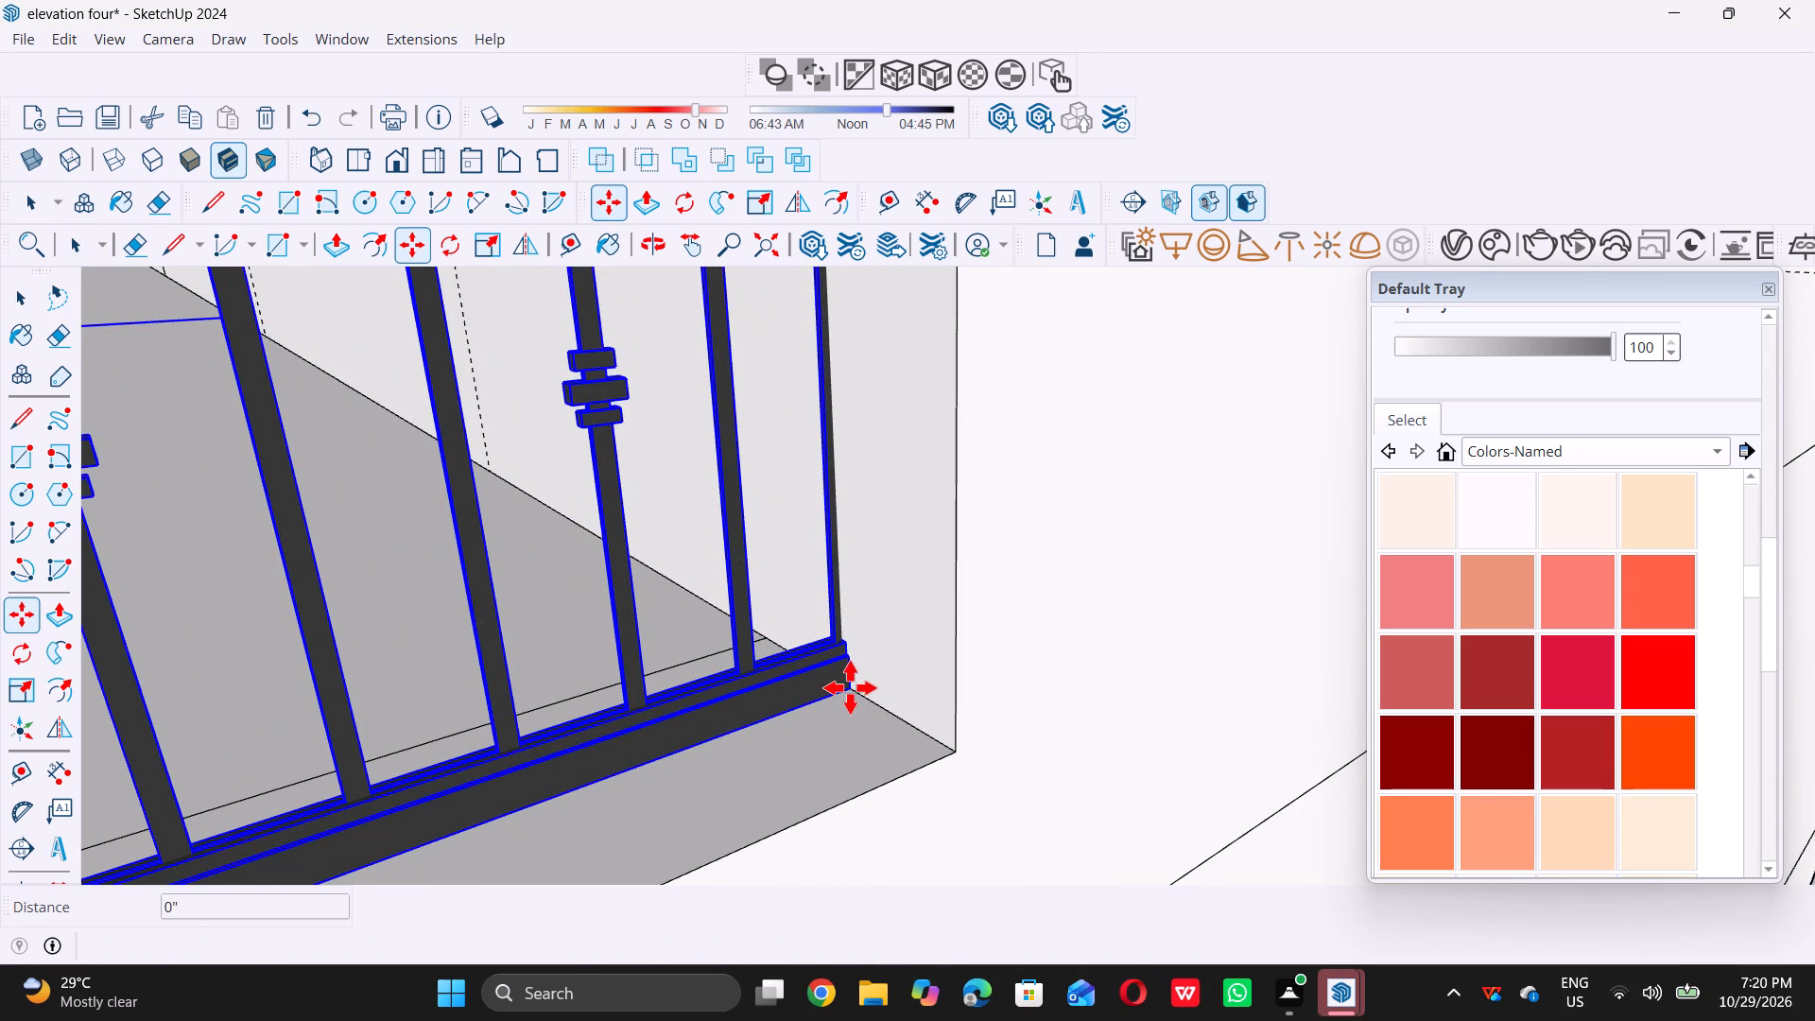
scroll(850, 687, "down", 20)
scroll(850, 687, "down", 8)
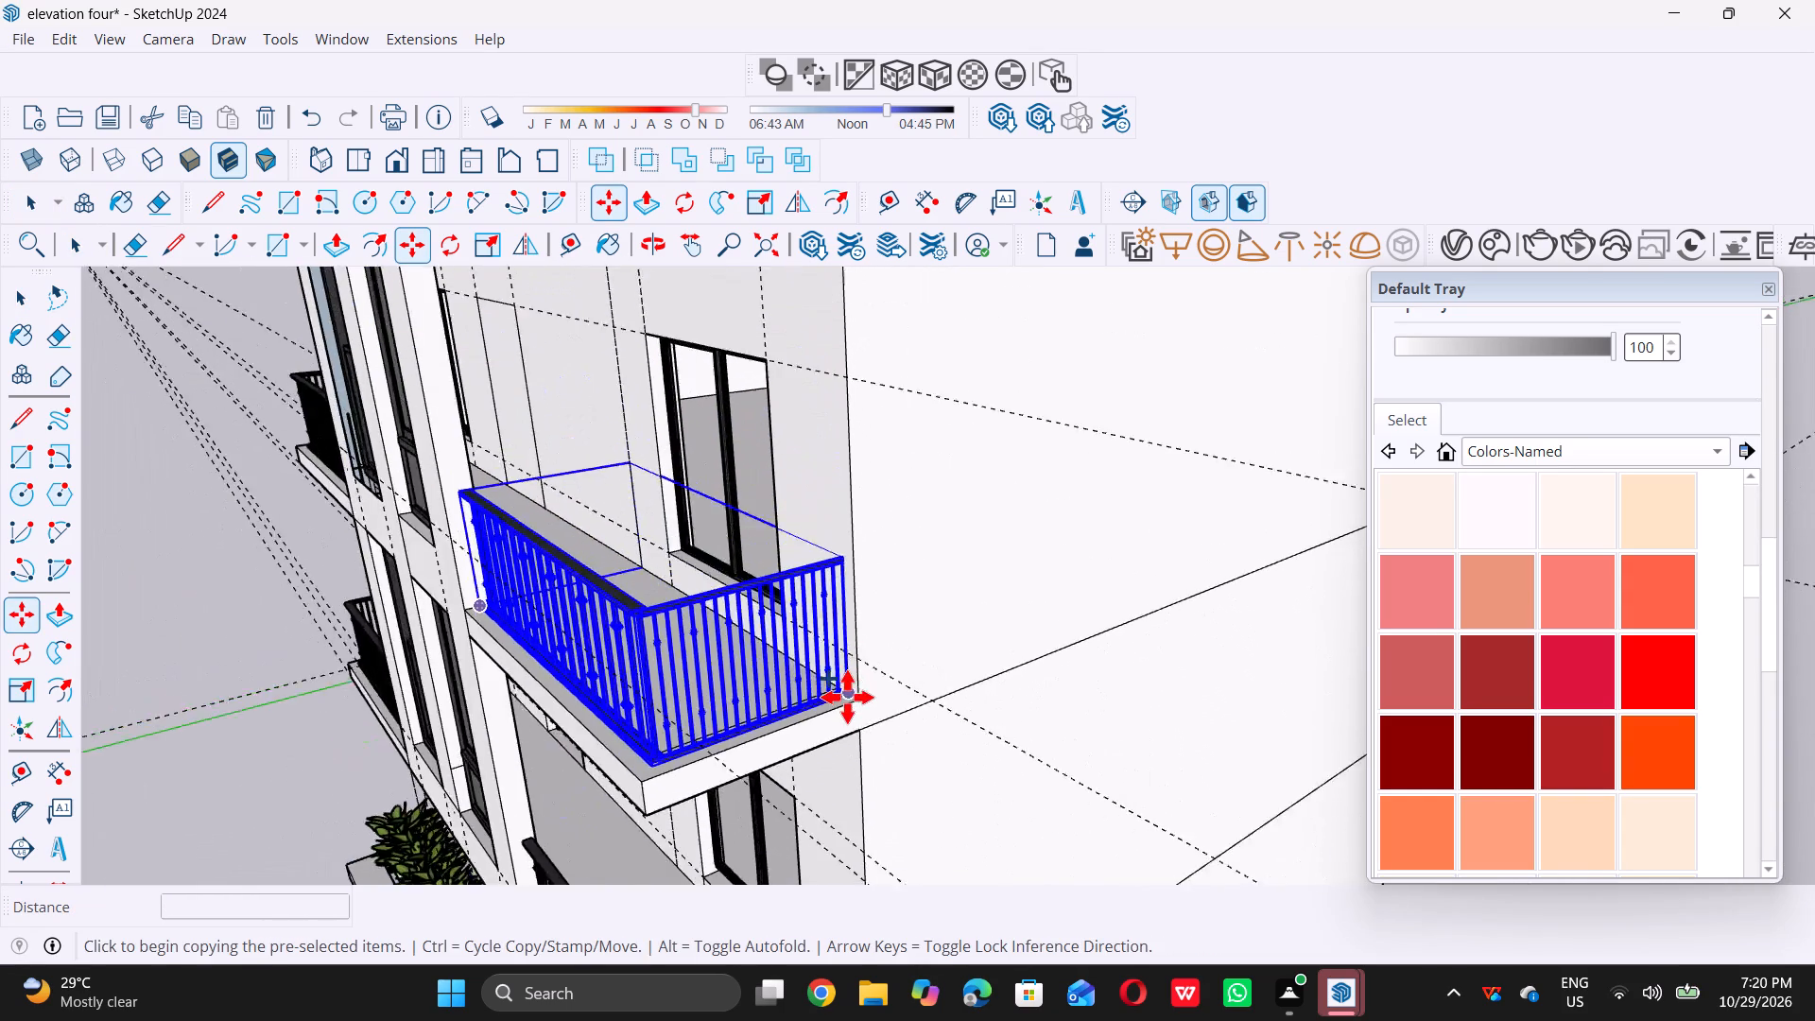
scroll(847, 697, "down", 7)
scroll(822, 725, "up", 5)
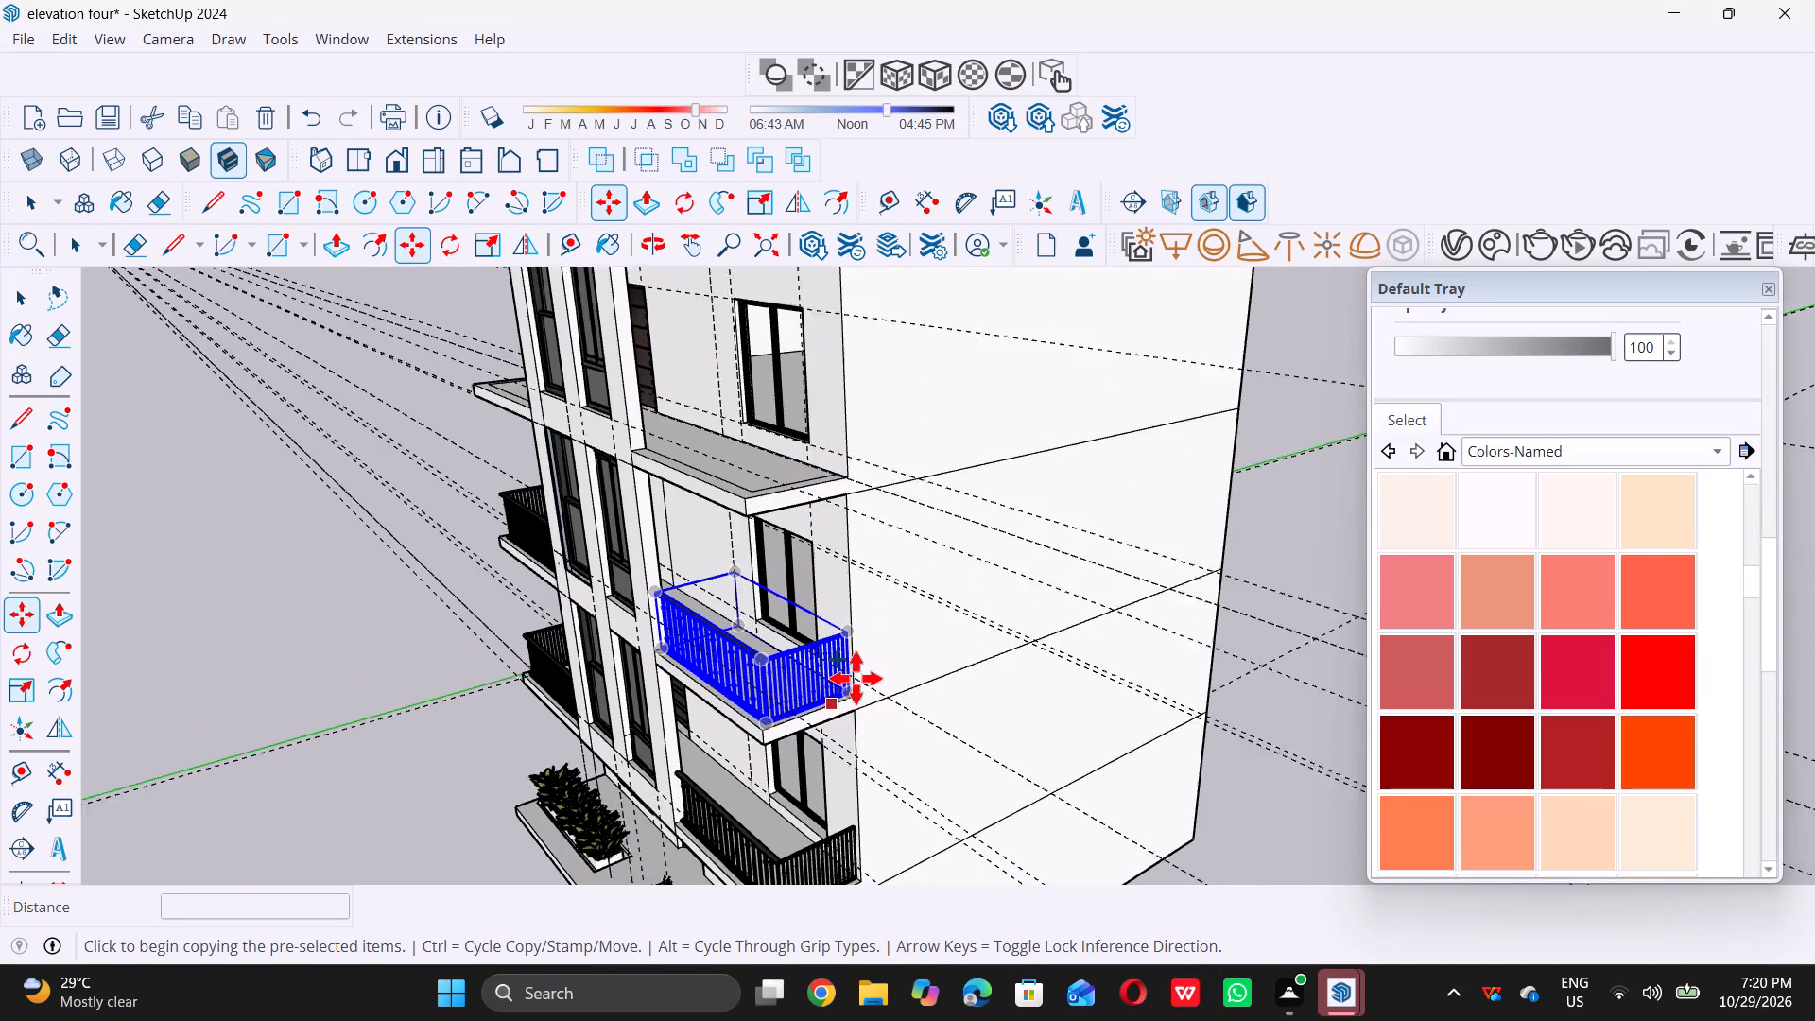
scroll(856, 678, "up", 20)
scroll(856, 678, "up", 9)
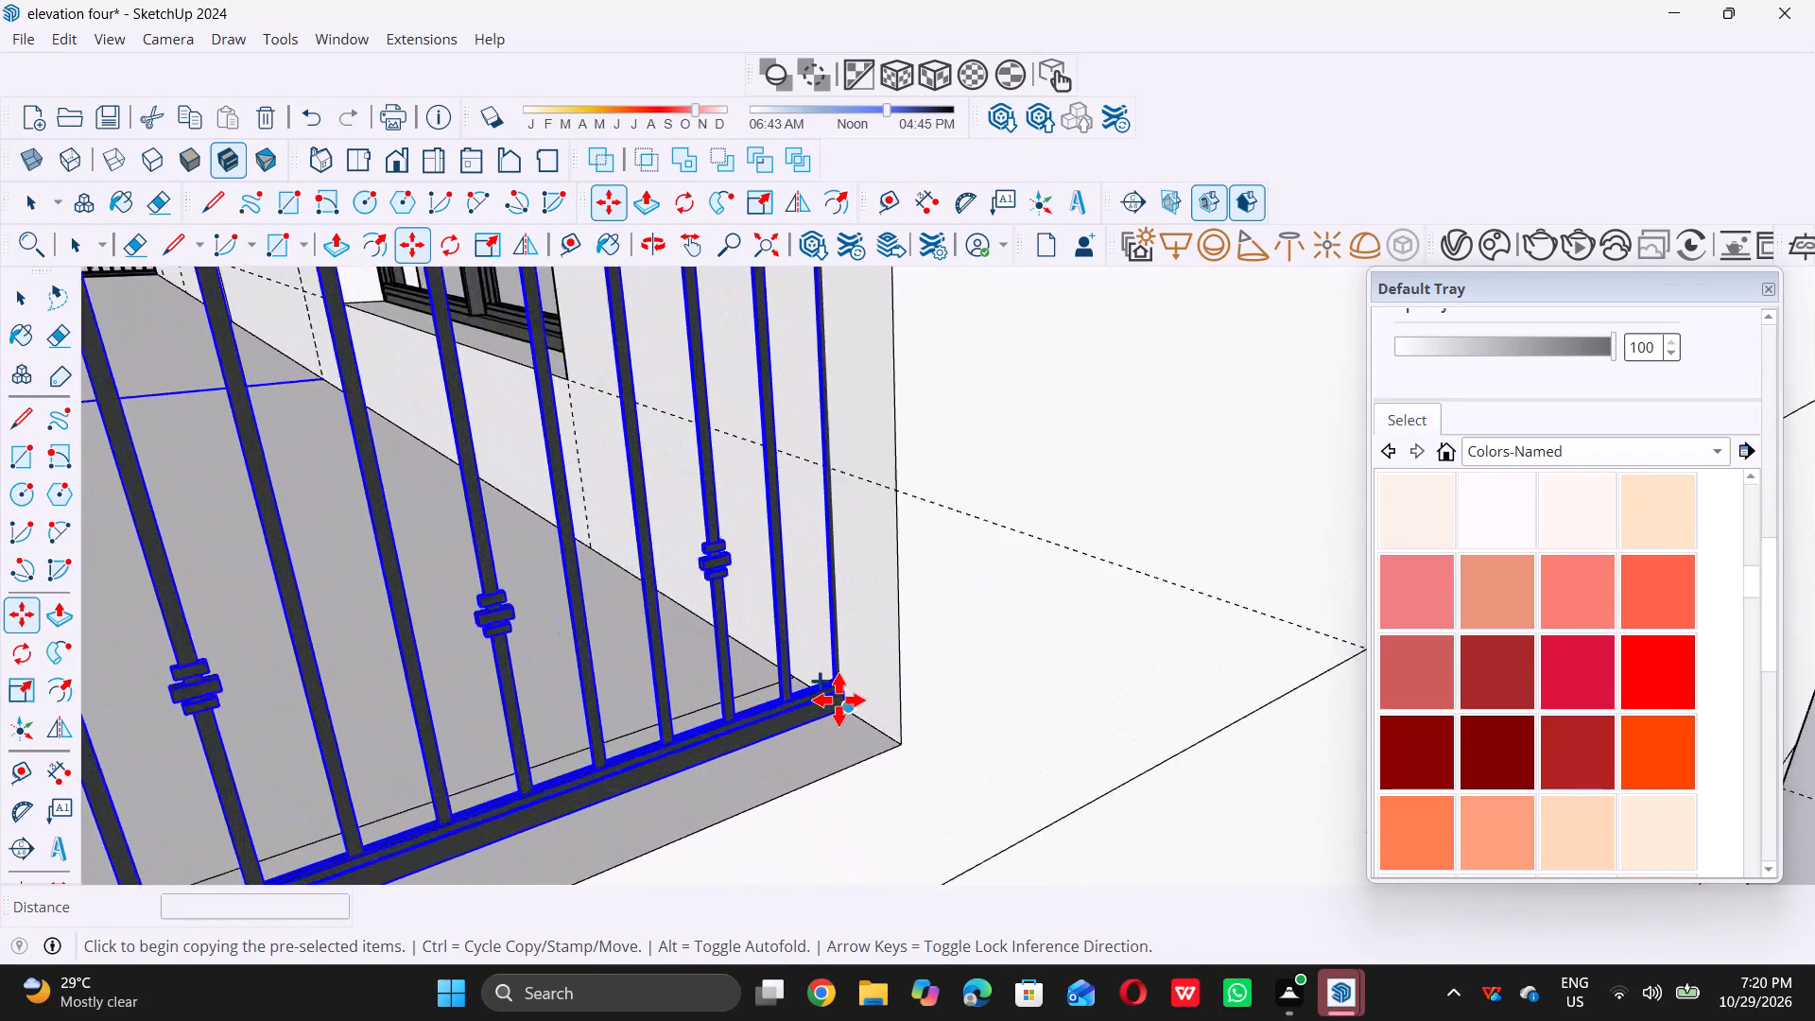
left_click(842, 710)
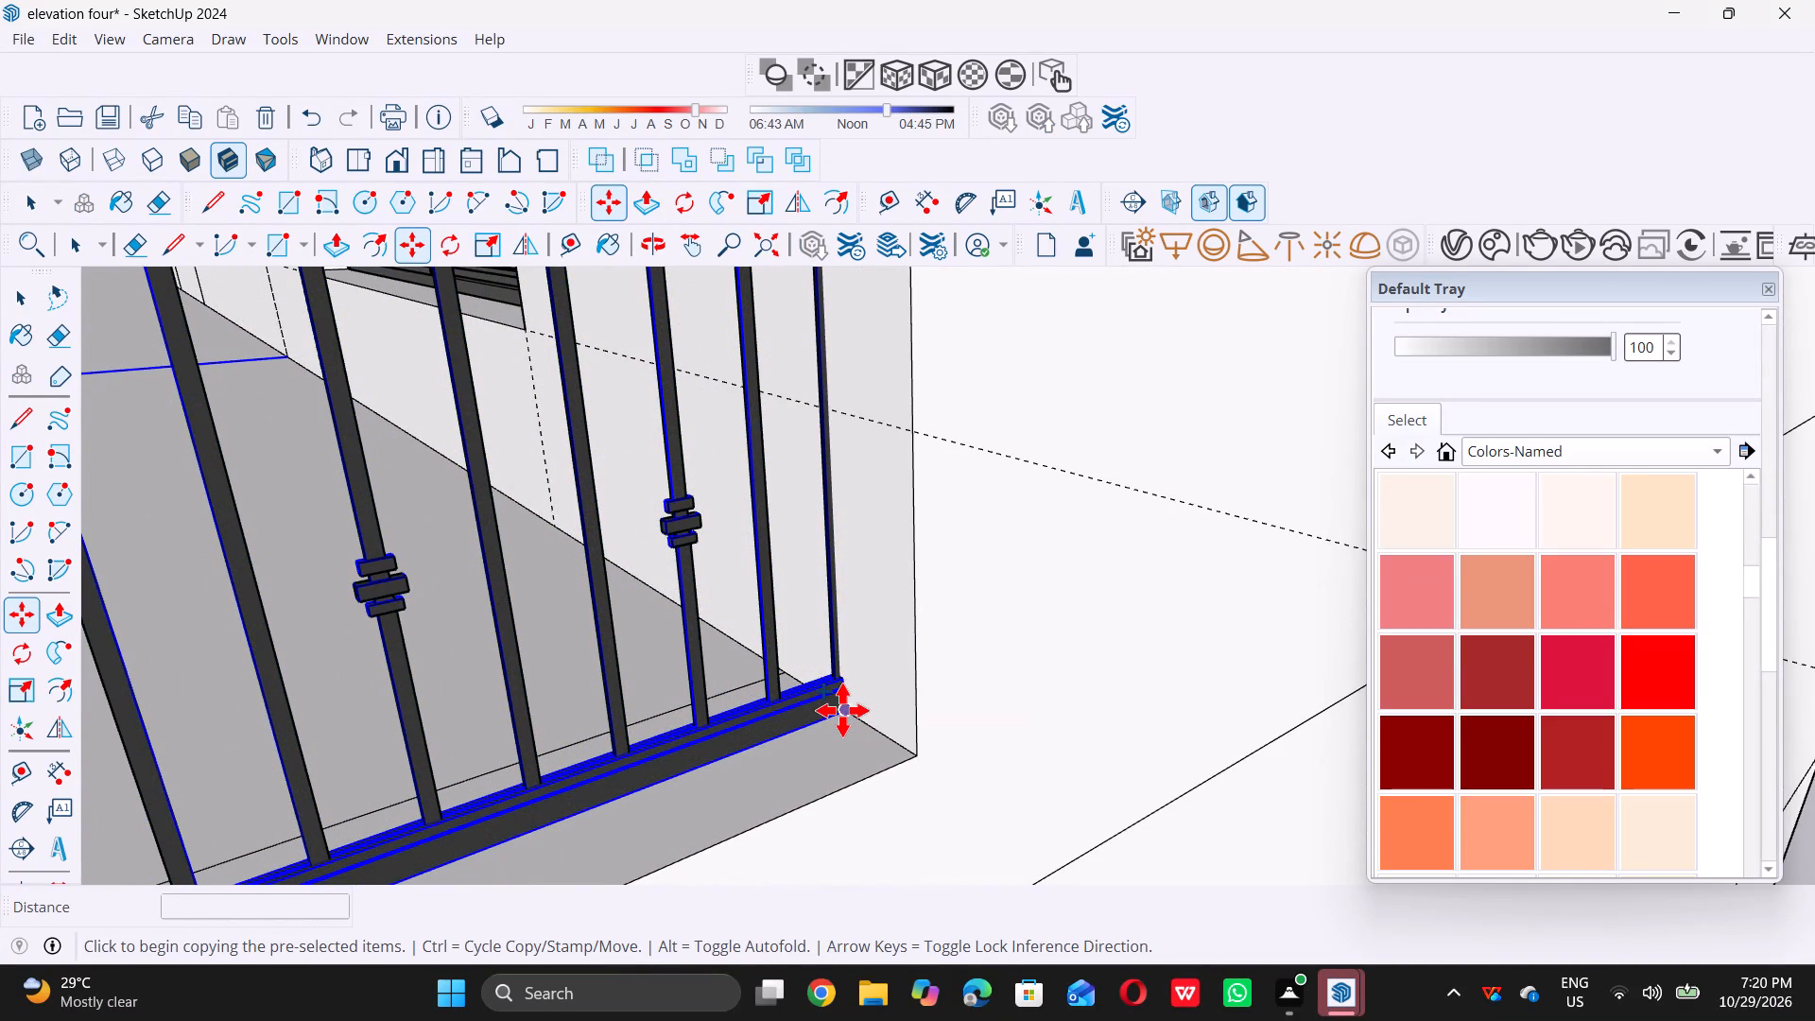
scroll(842, 710, "down", 20)
scroll(842, 710, "down", 6)
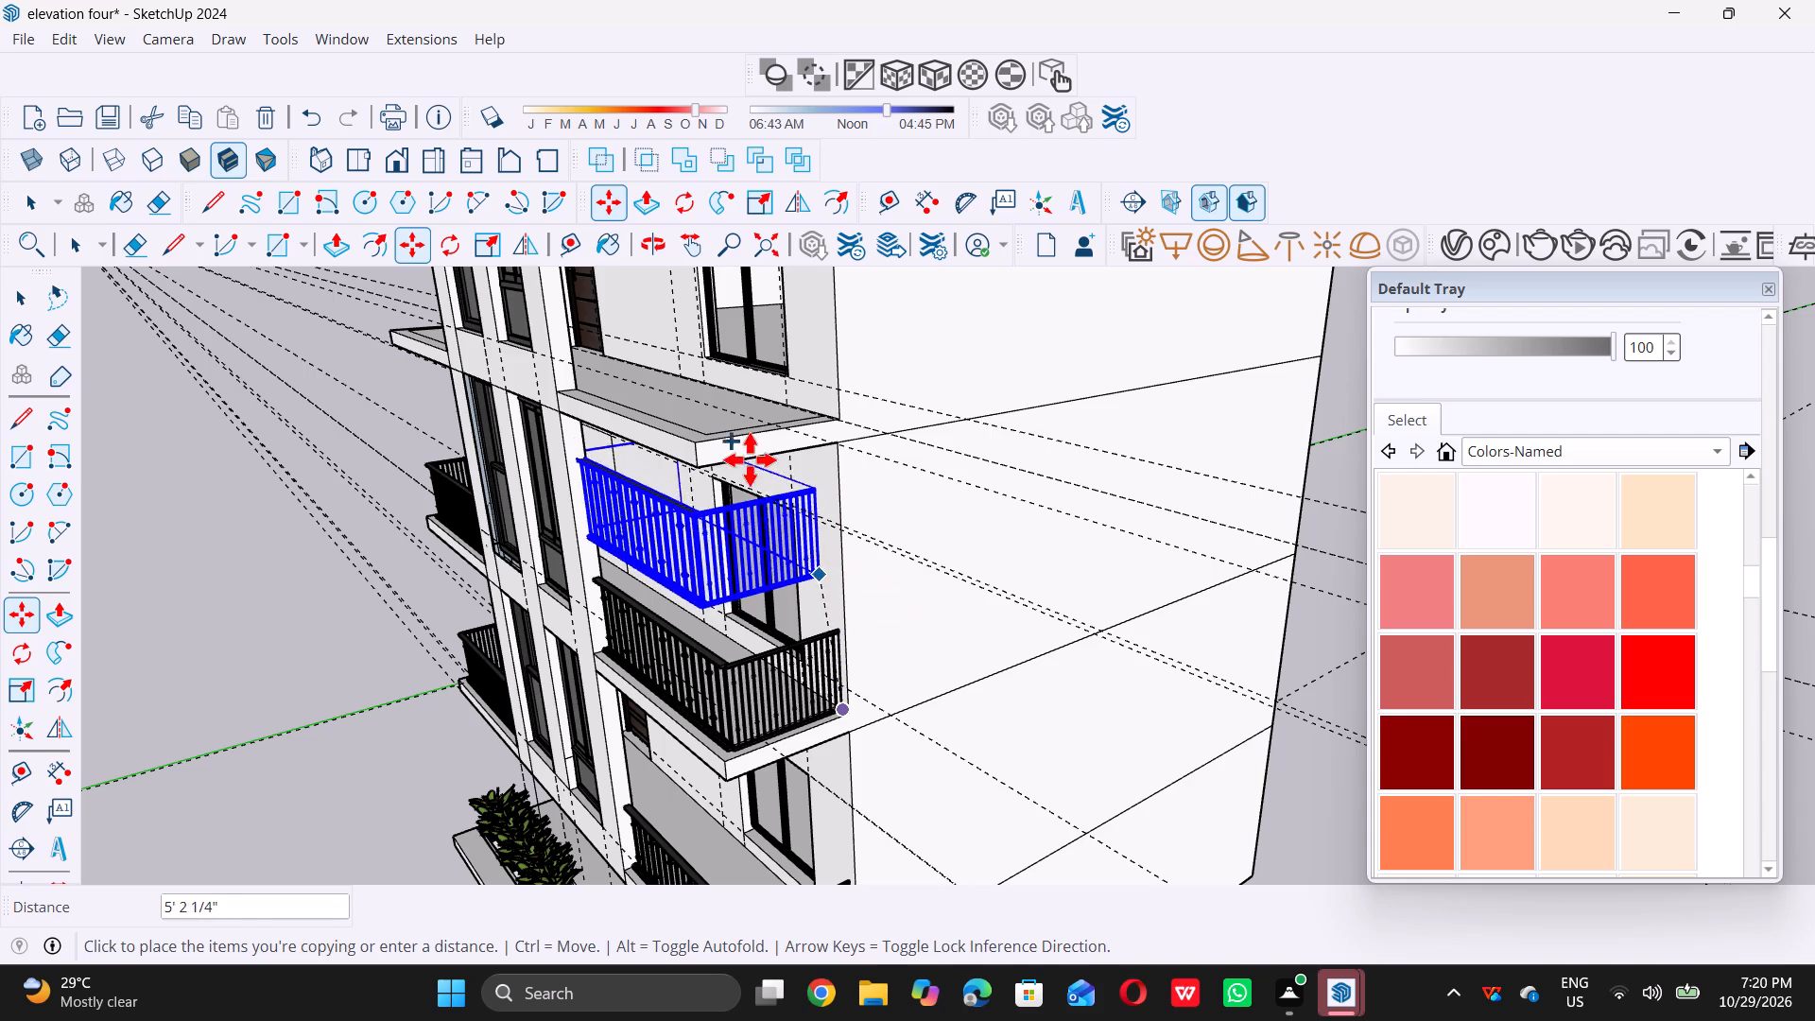
scroll(804, 399, "up", 10)
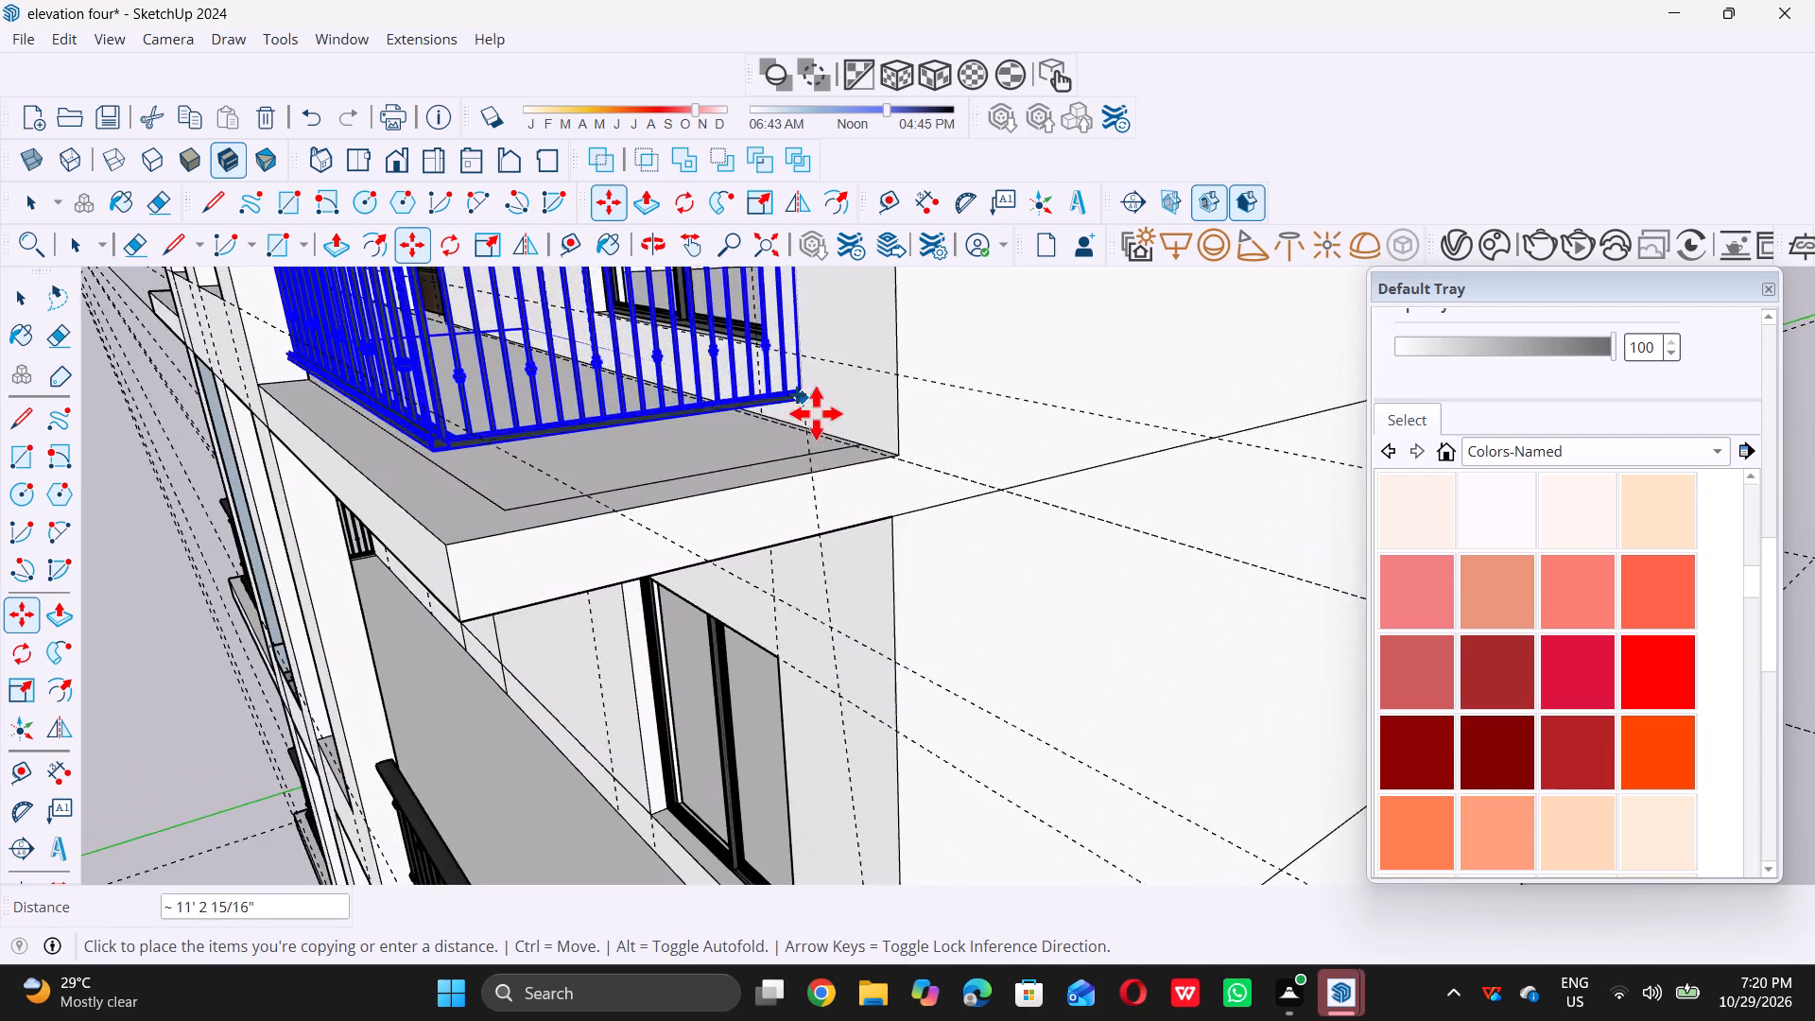
scroll(821, 416, "up", 5)
scroll(900, 476, "up", 6)
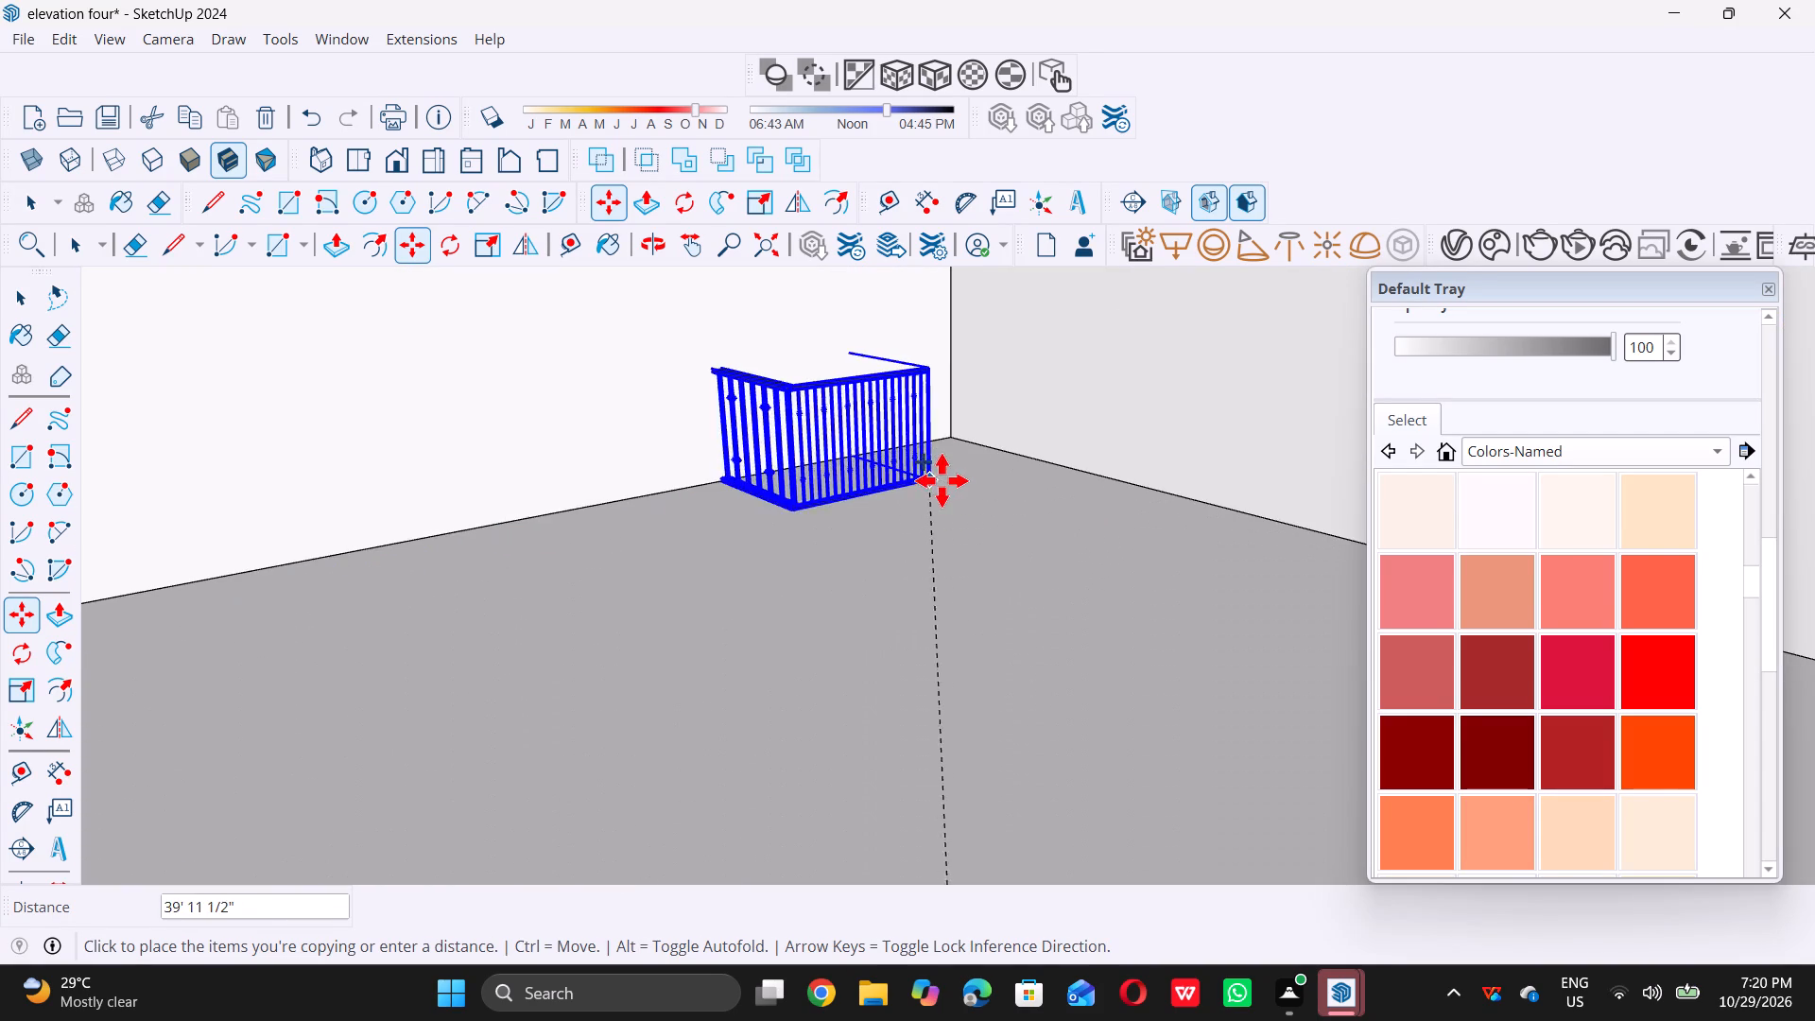
scroll(935, 476, "down", 20)
scroll(935, 476, "down", 9)
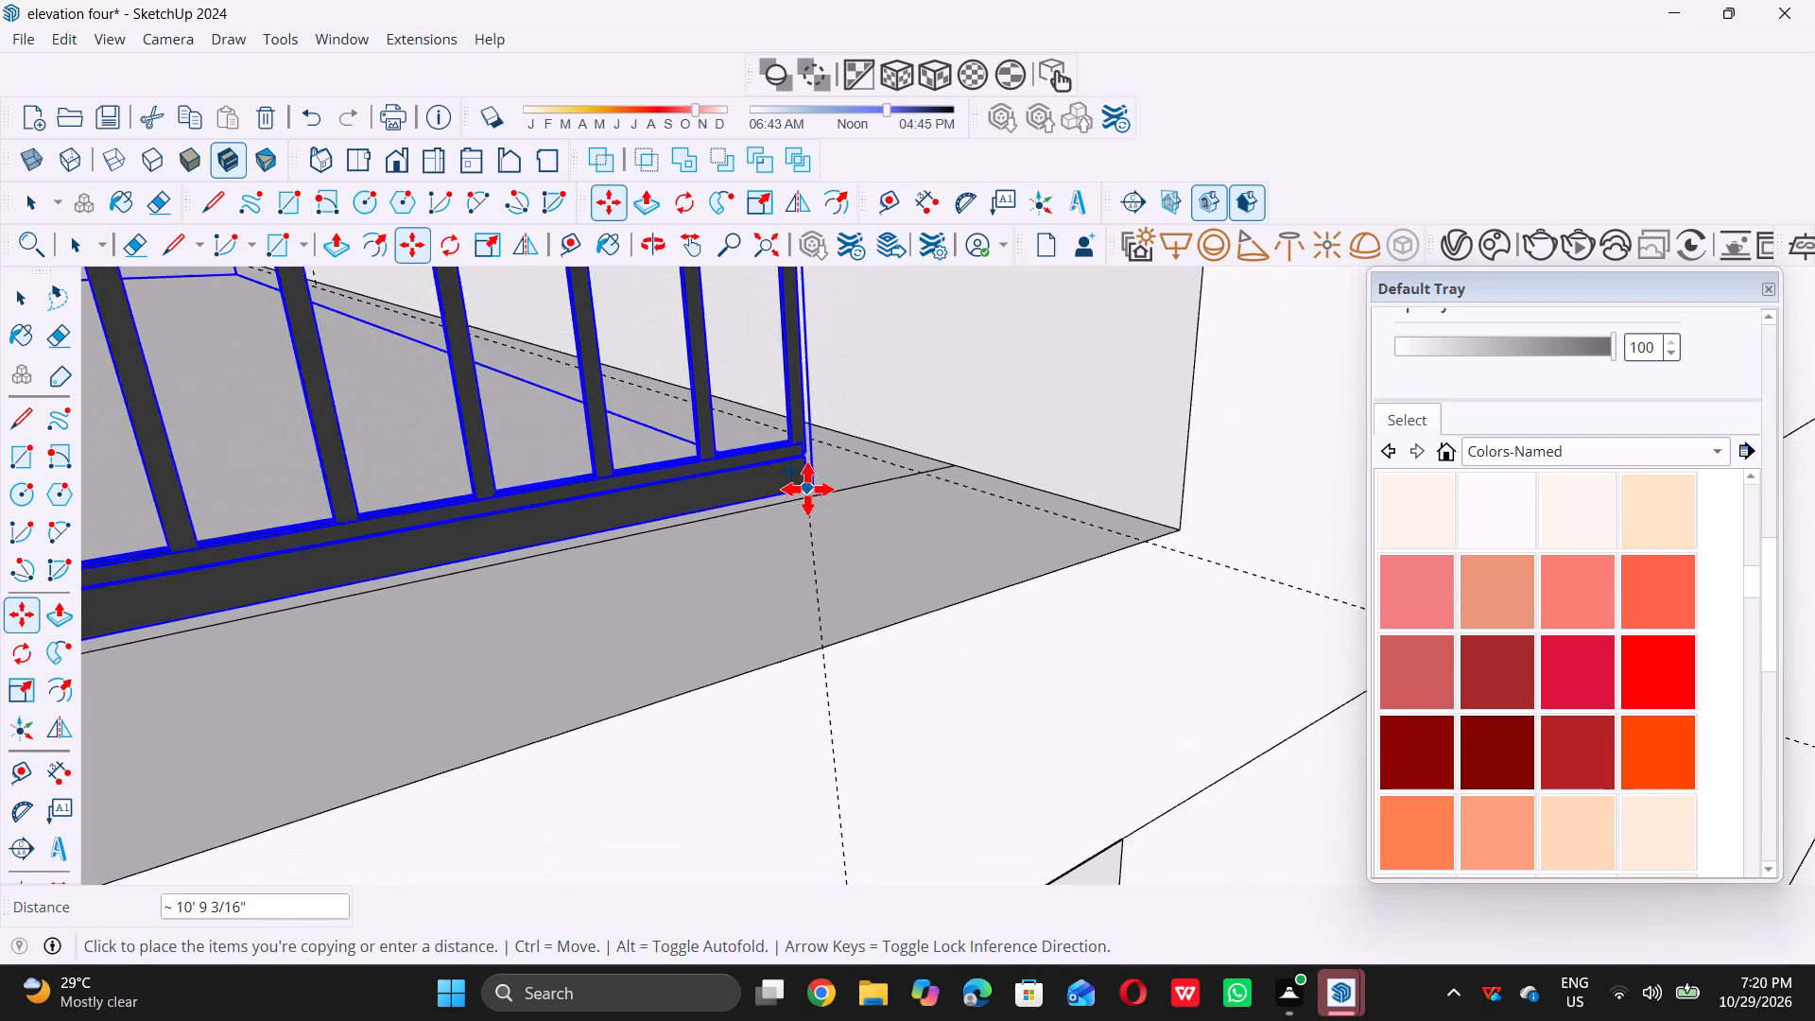
scroll(807, 489, "down", 9)
scroll(939, 542, "down", 14)
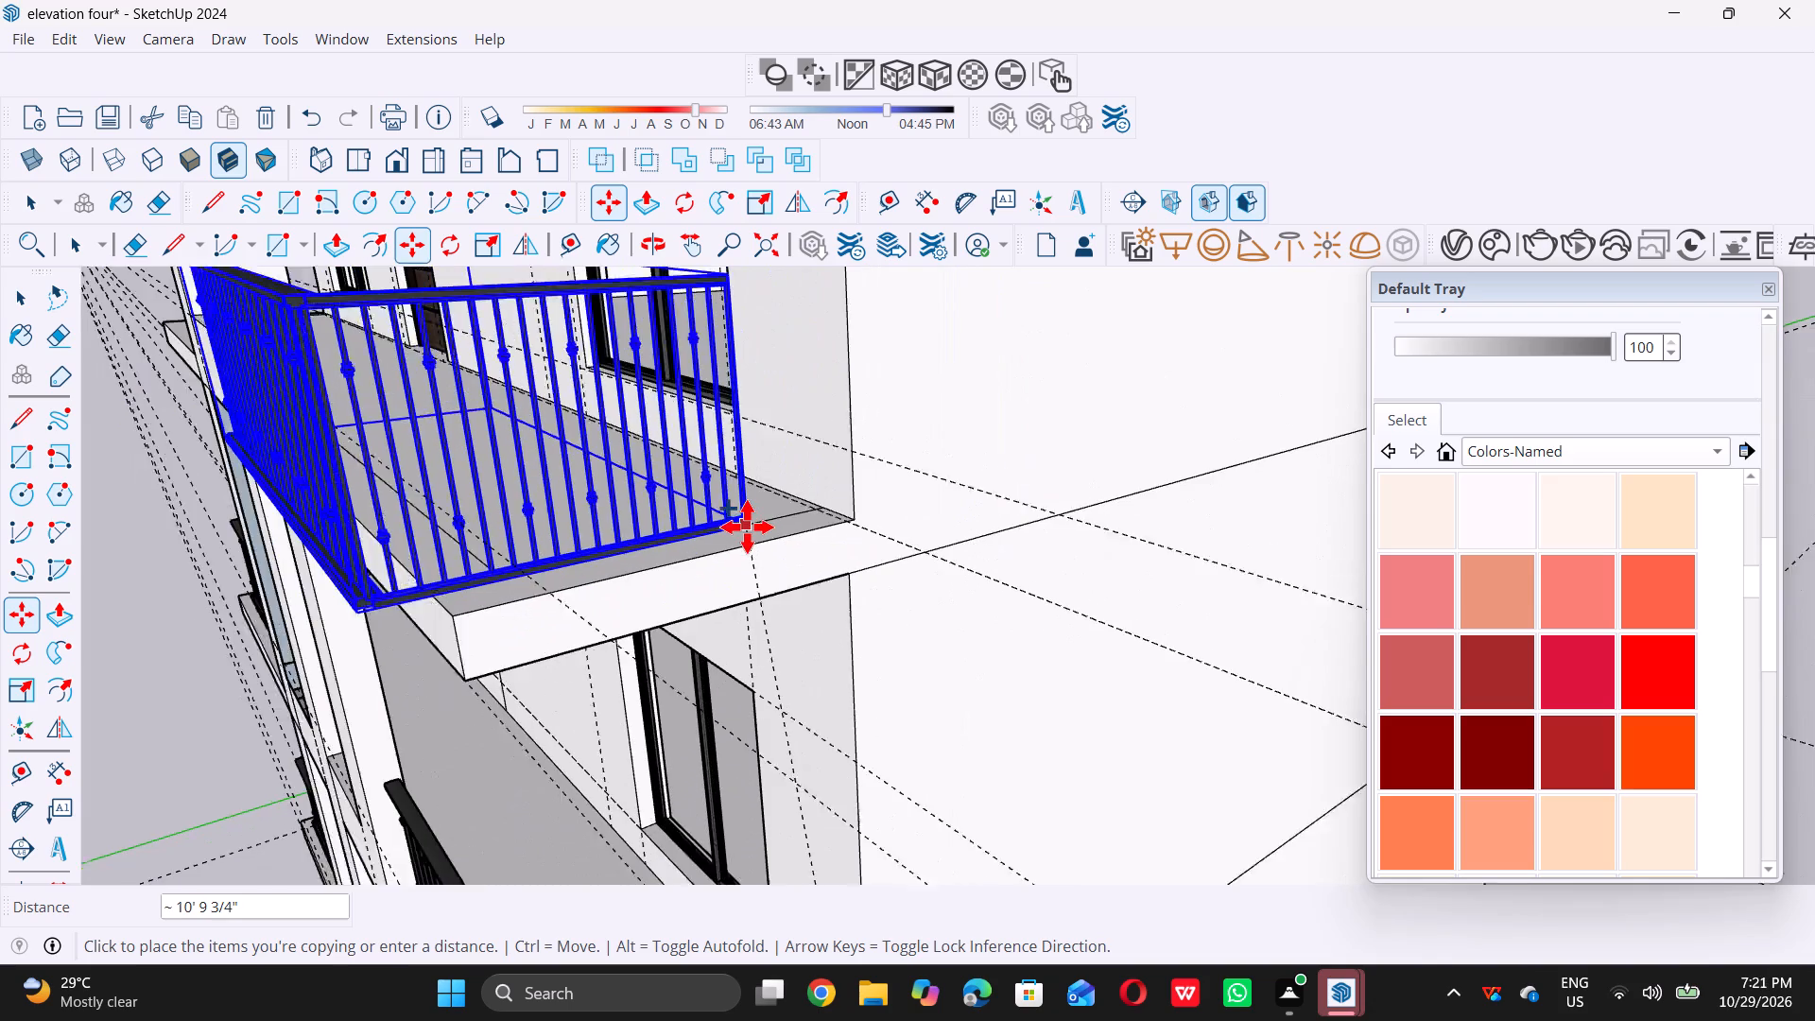
scroll(805, 533, "up", 12)
scroll(835, 509, "down", 3)
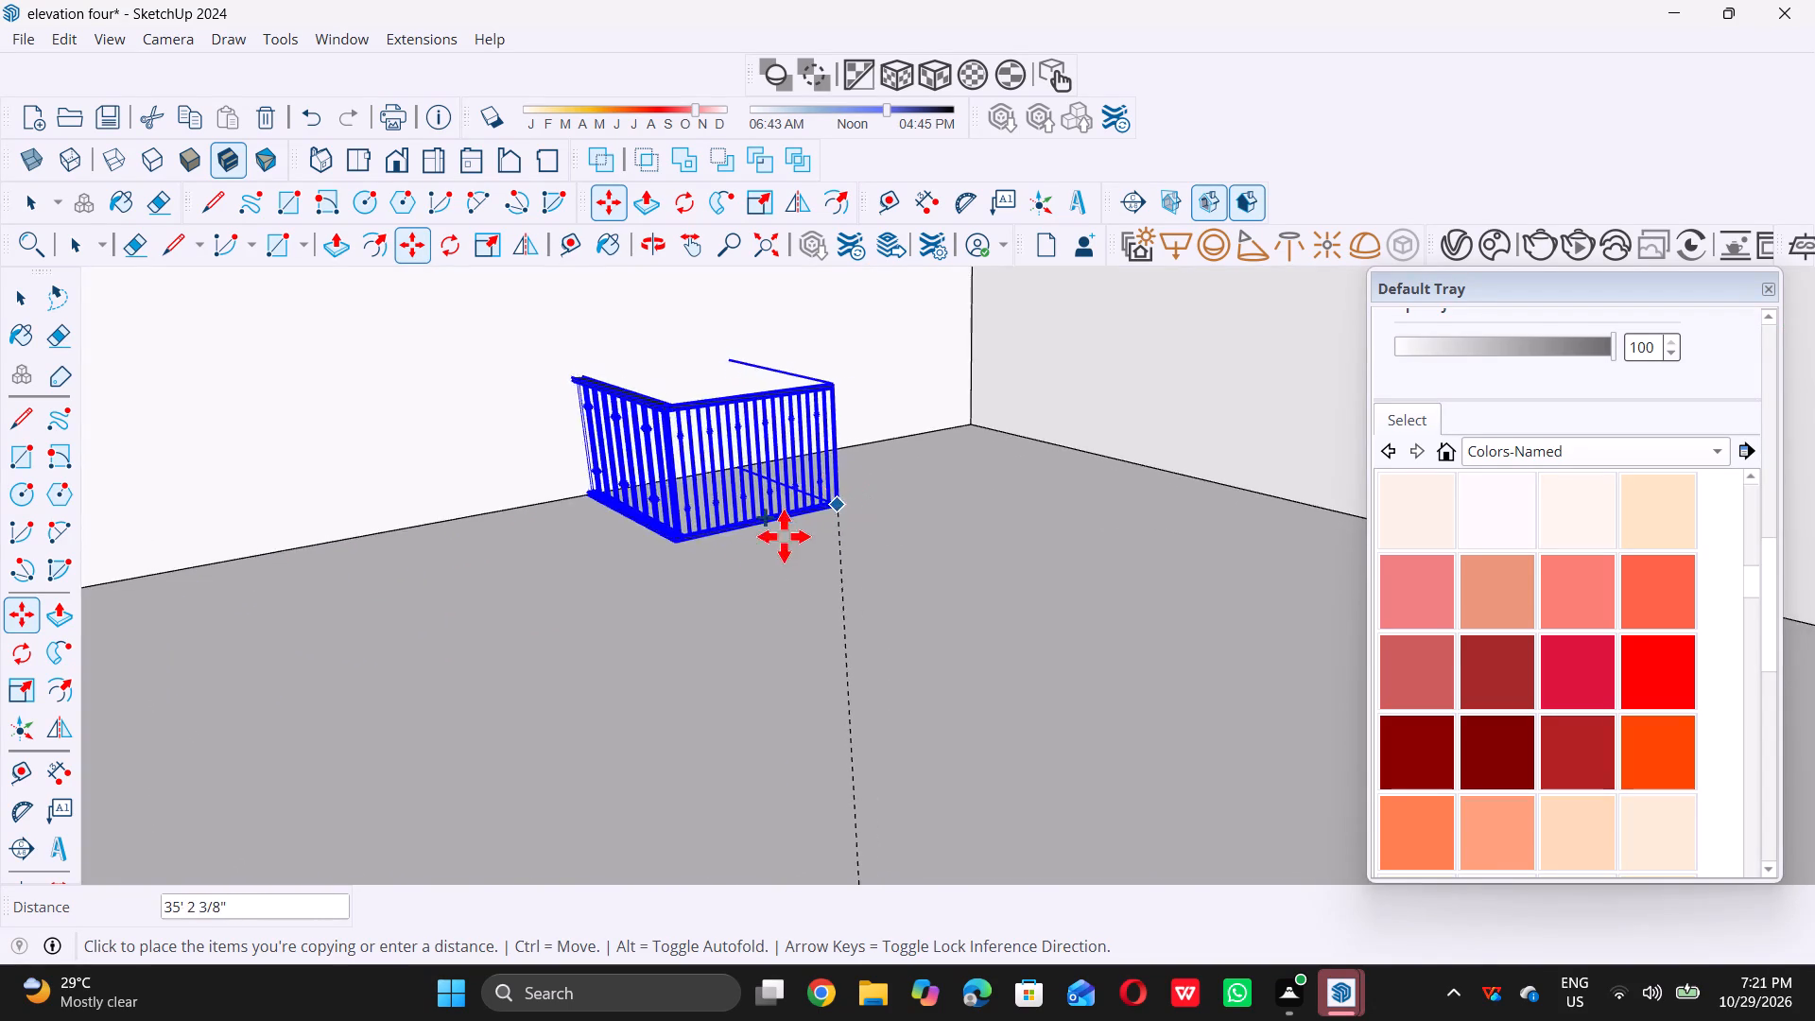
scroll(784, 536, "down", 11)
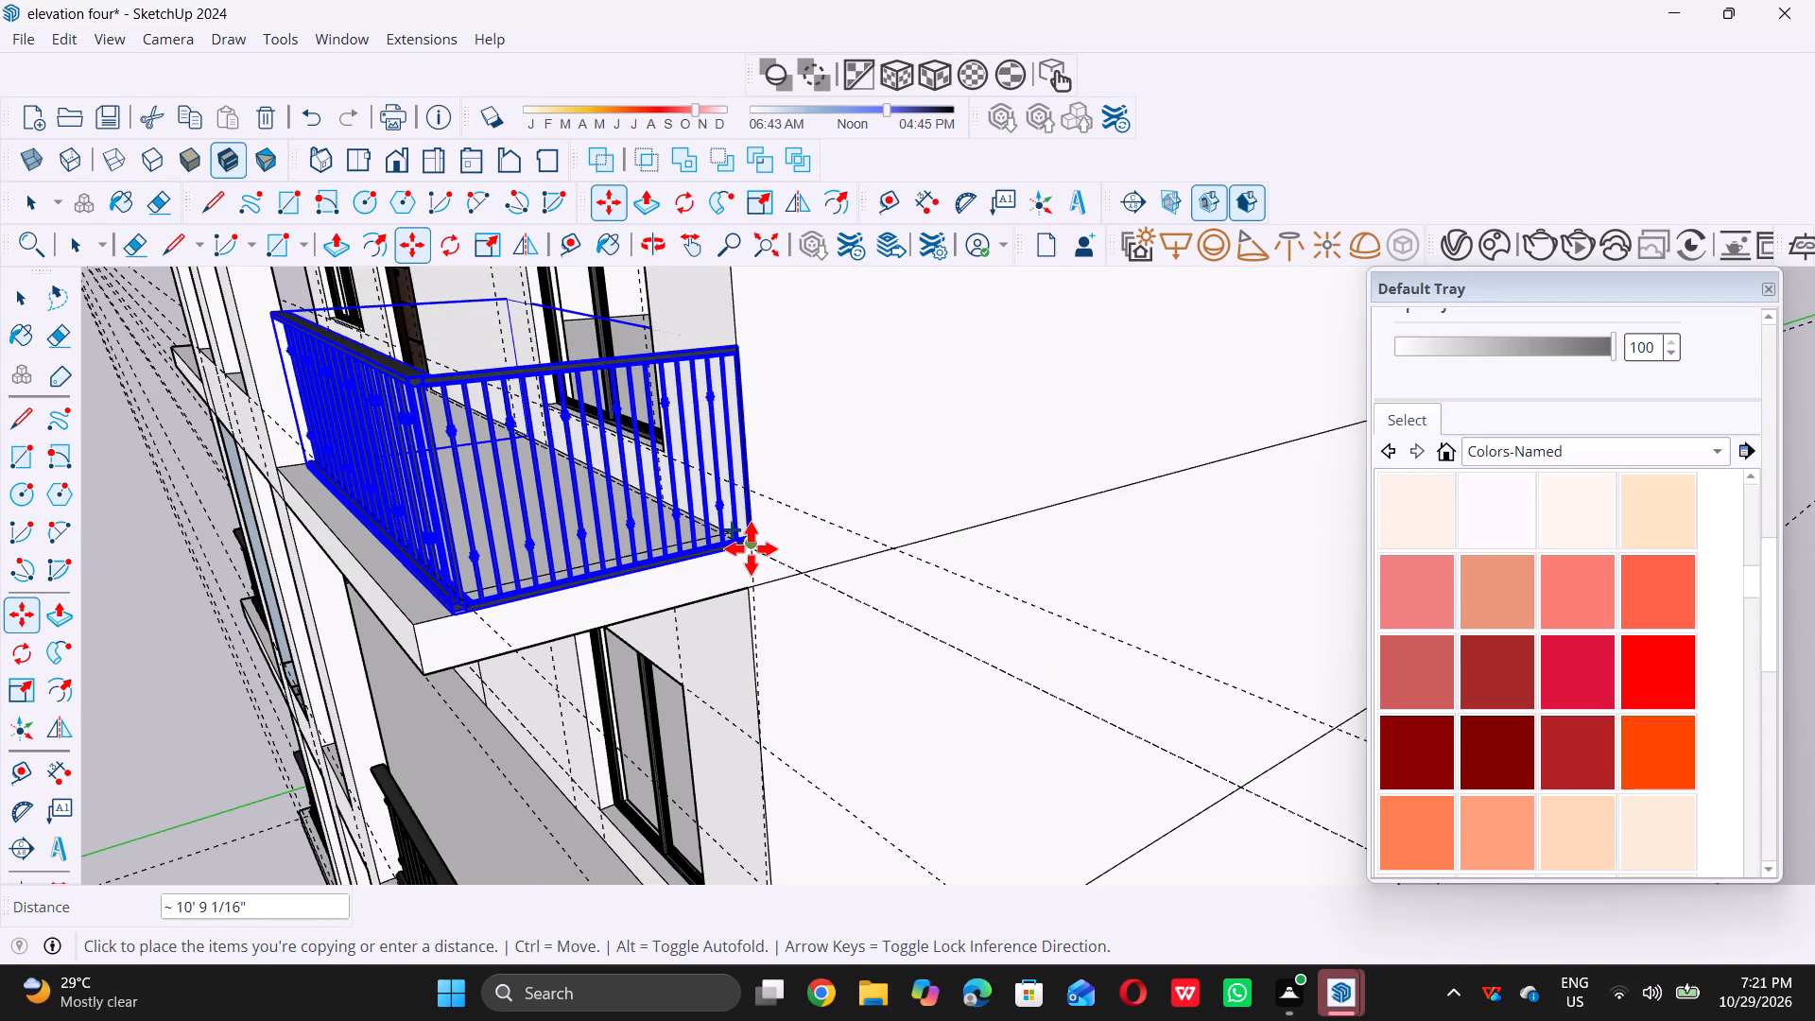
scroll(752, 547, "up", 6)
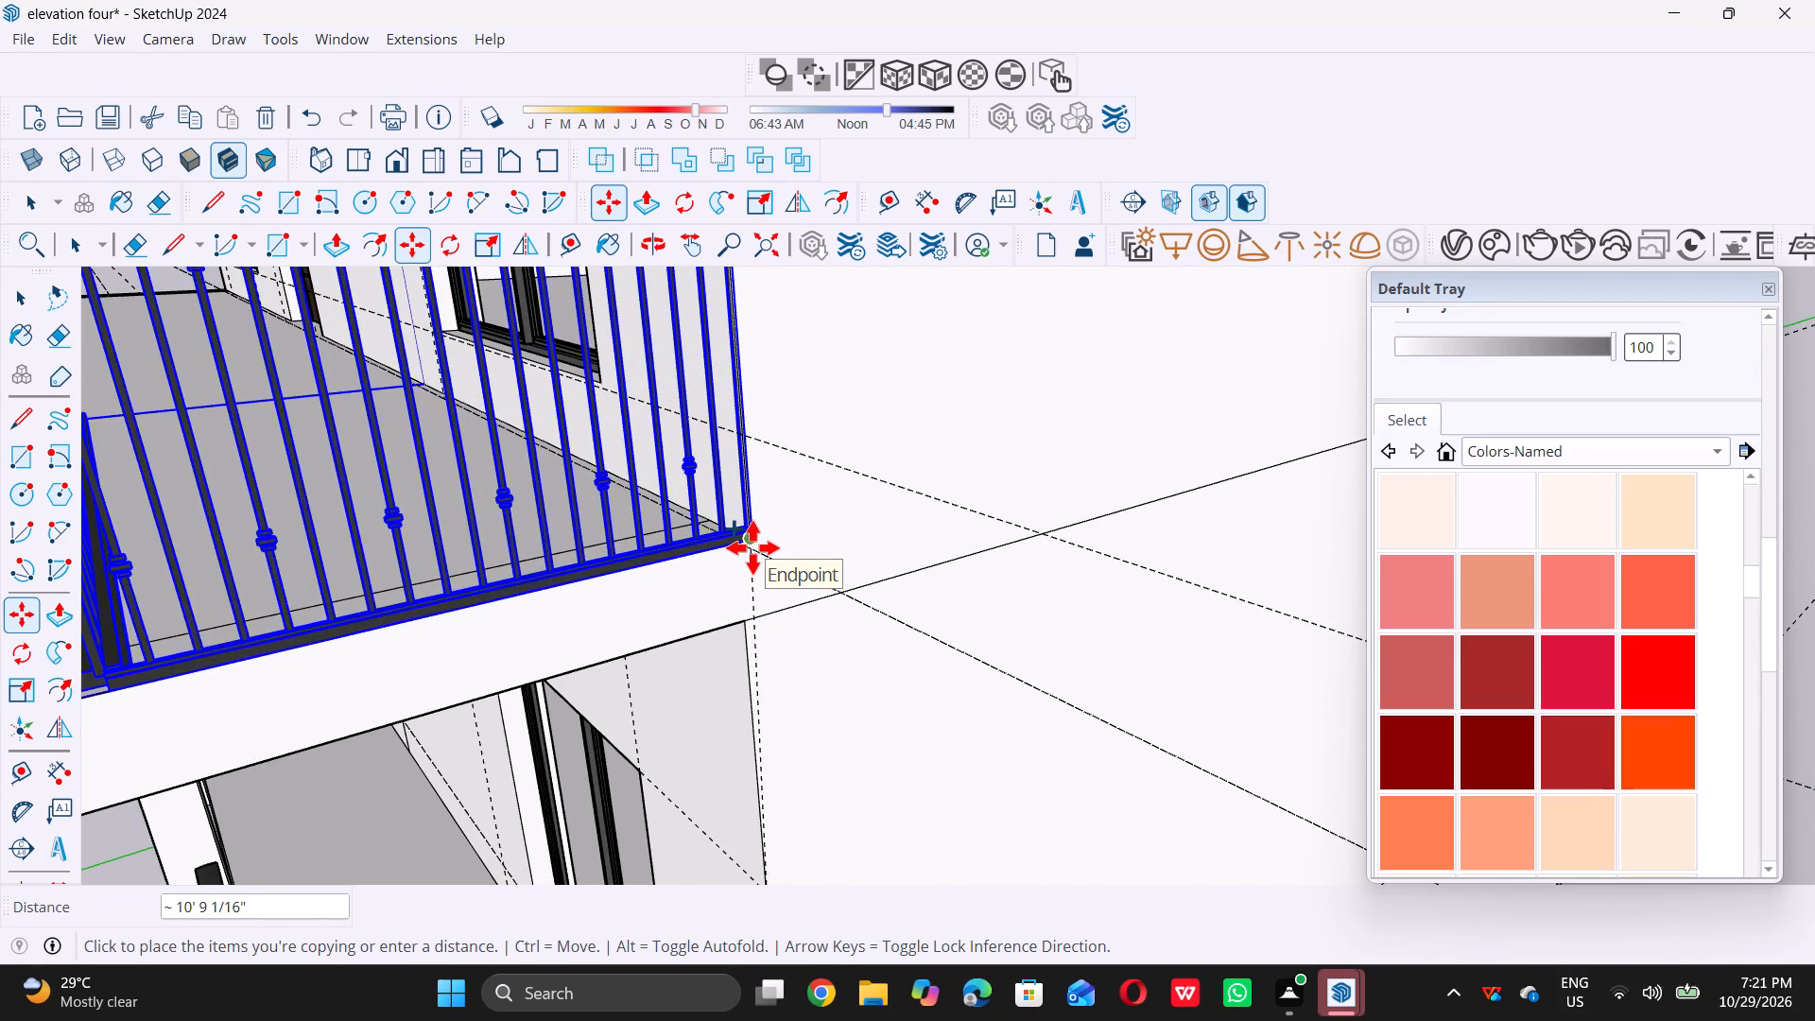
left_click(752, 546)
Move the copied top-storey railing 4 1/2" inward along the wall edge from the slab's outer rear corner, and deselect it.
scroll(741, 535, "up", 12)
scroll(756, 535, "down", 4)
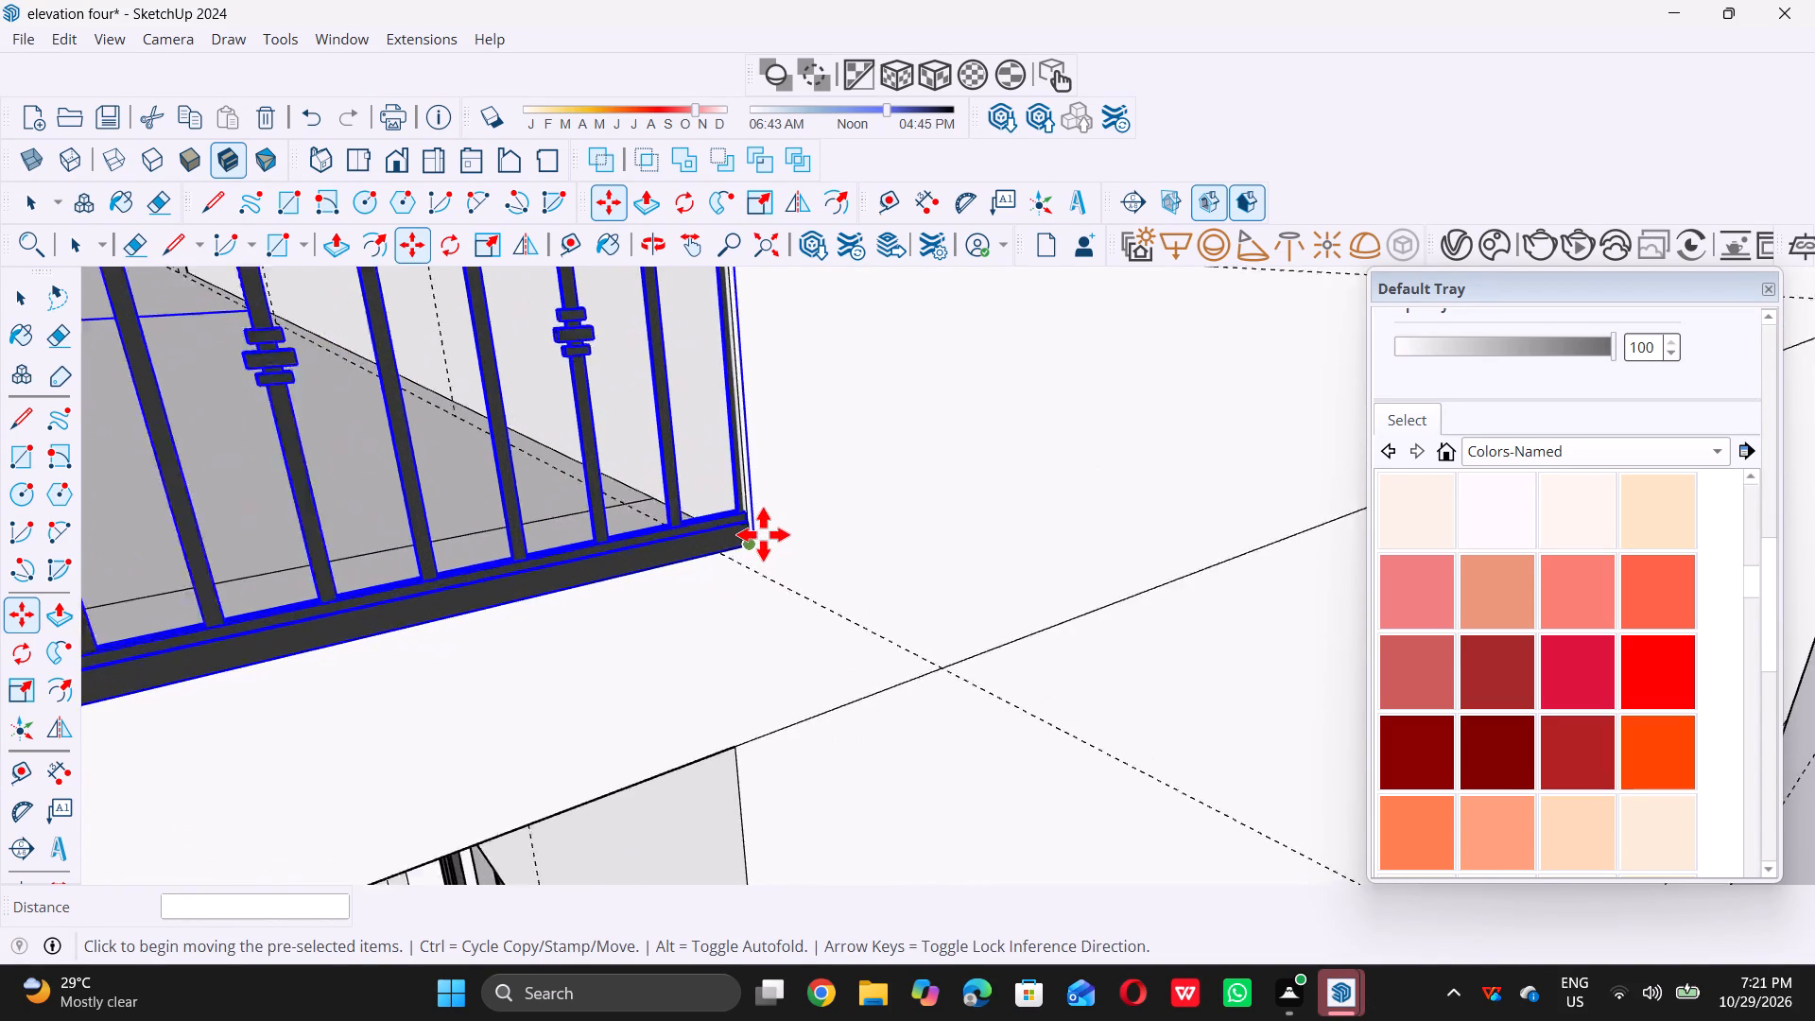
scroll(763, 534, "down", 18)
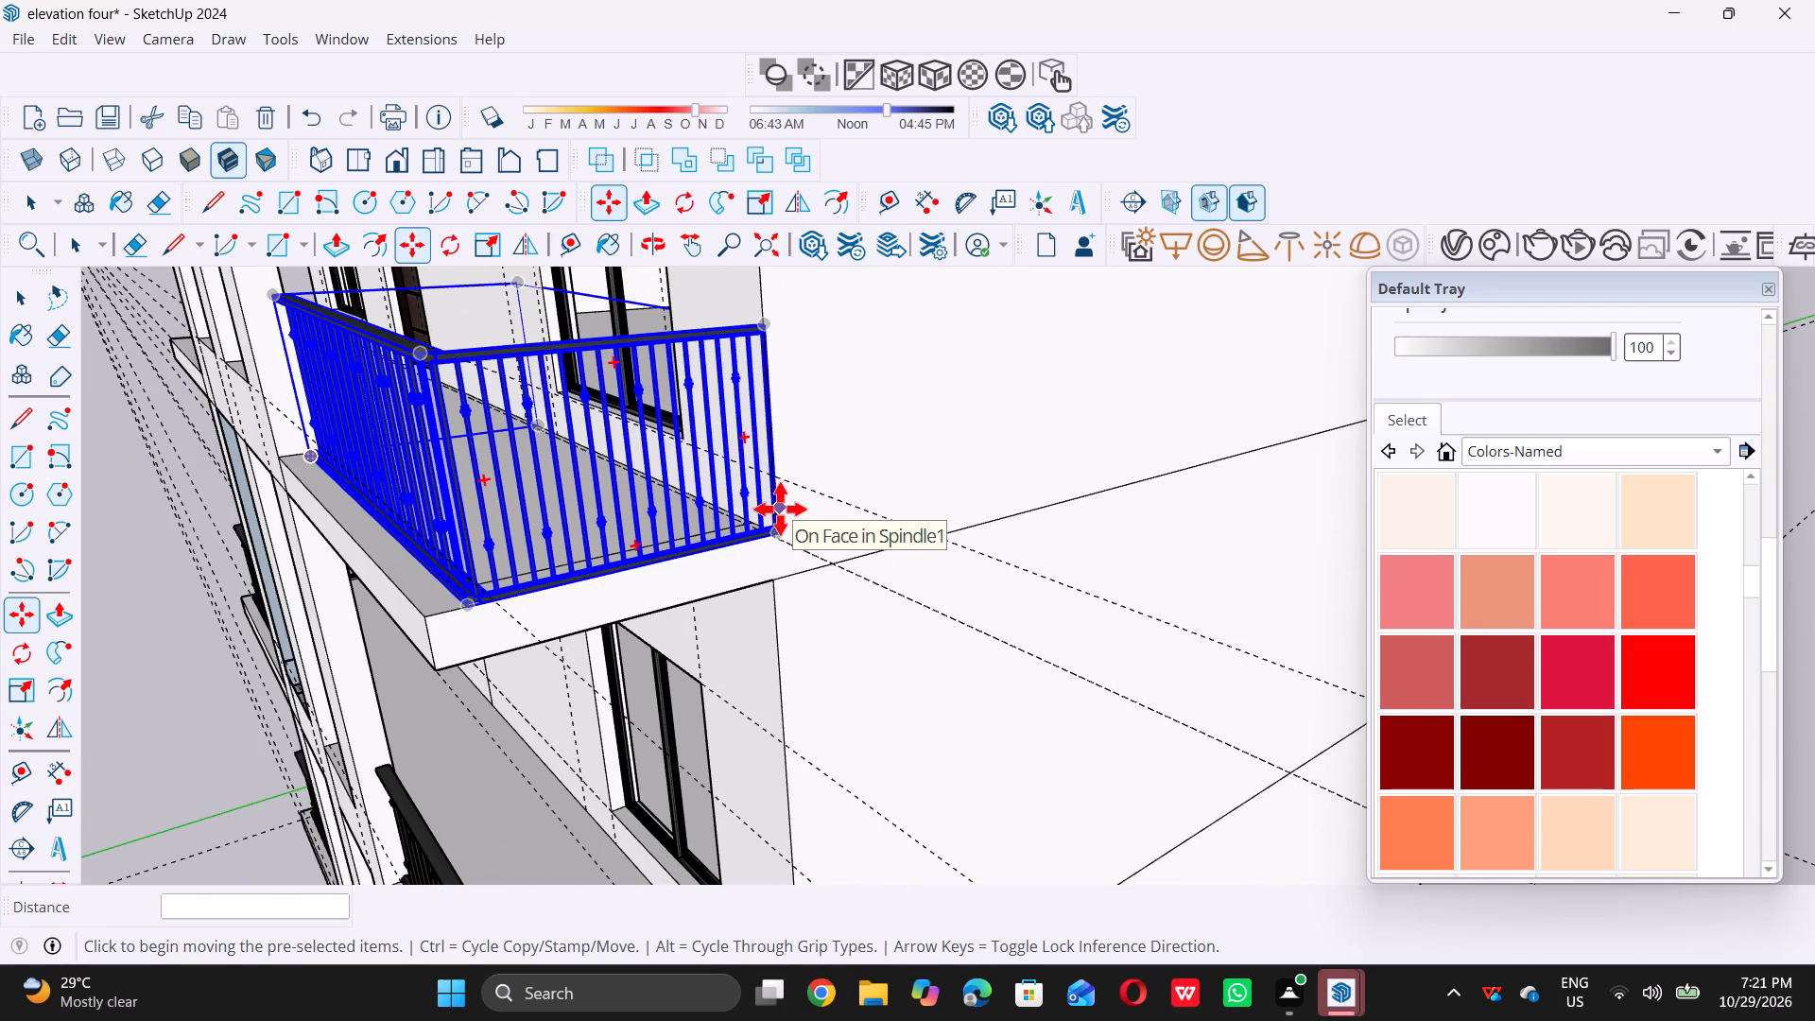
scroll(765, 514, "down", 5)
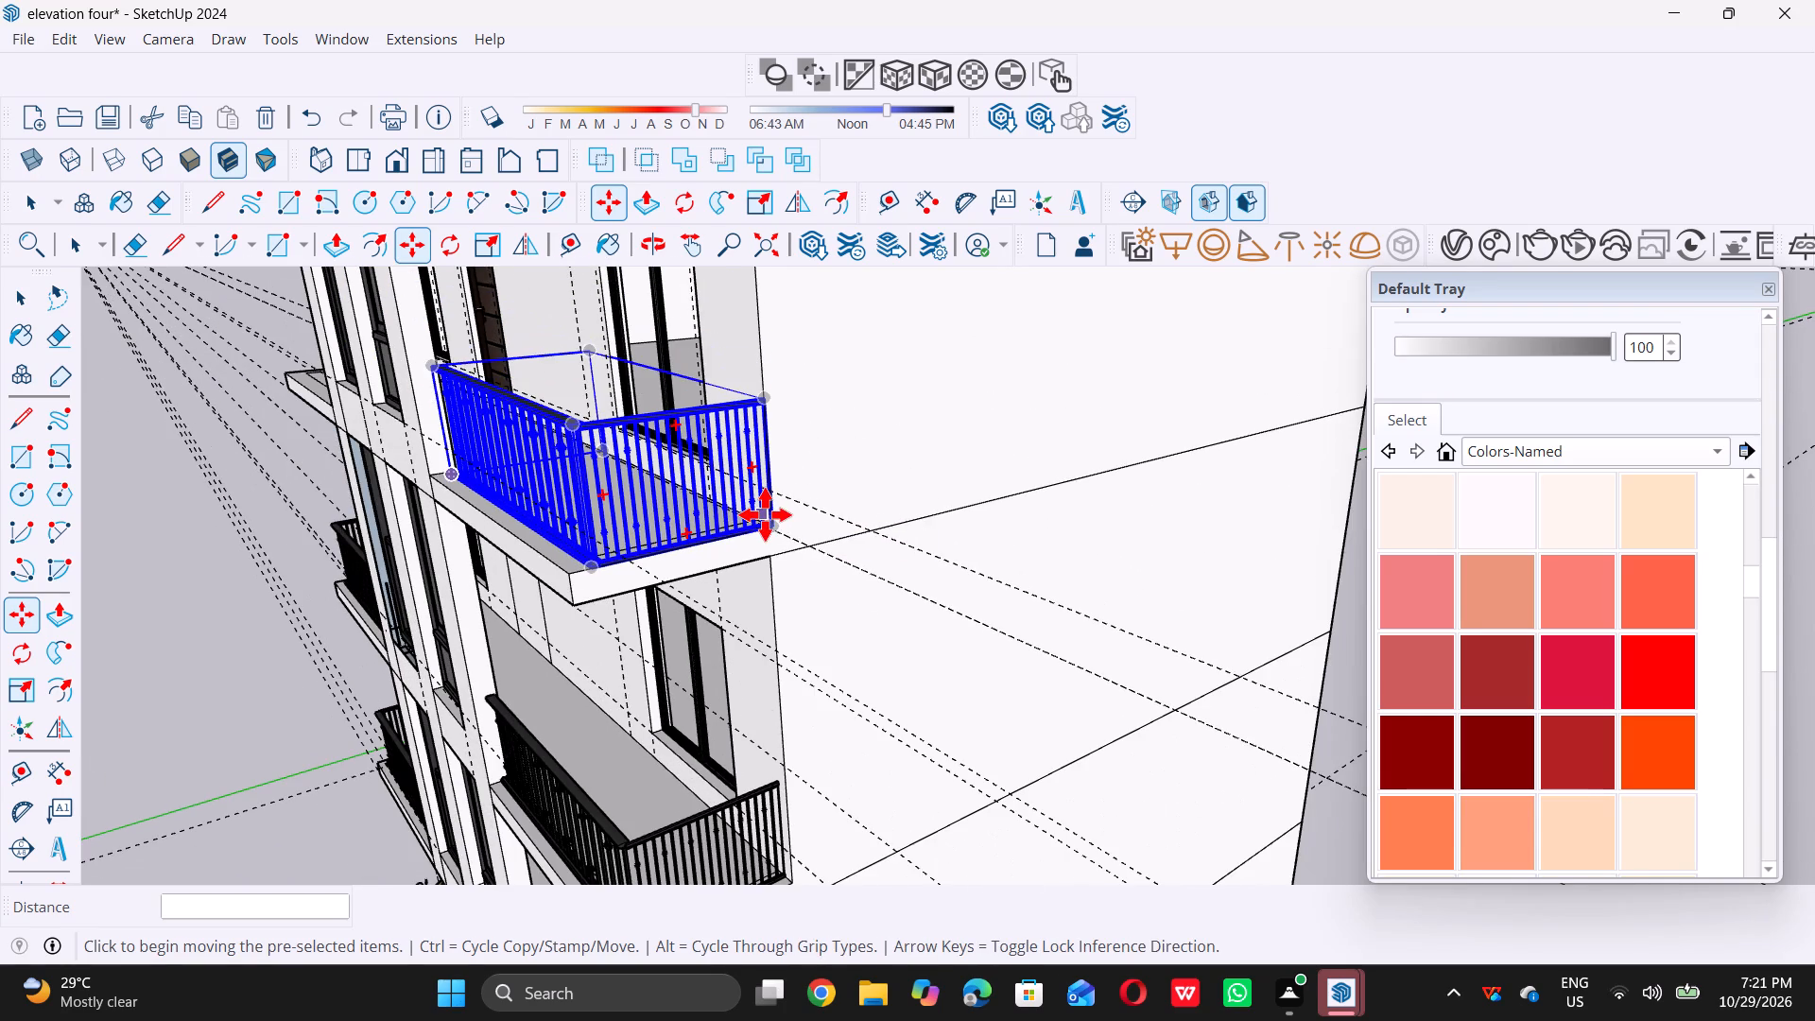
scroll(765, 514, "down", 2)
scroll(763, 515, "up", 15)
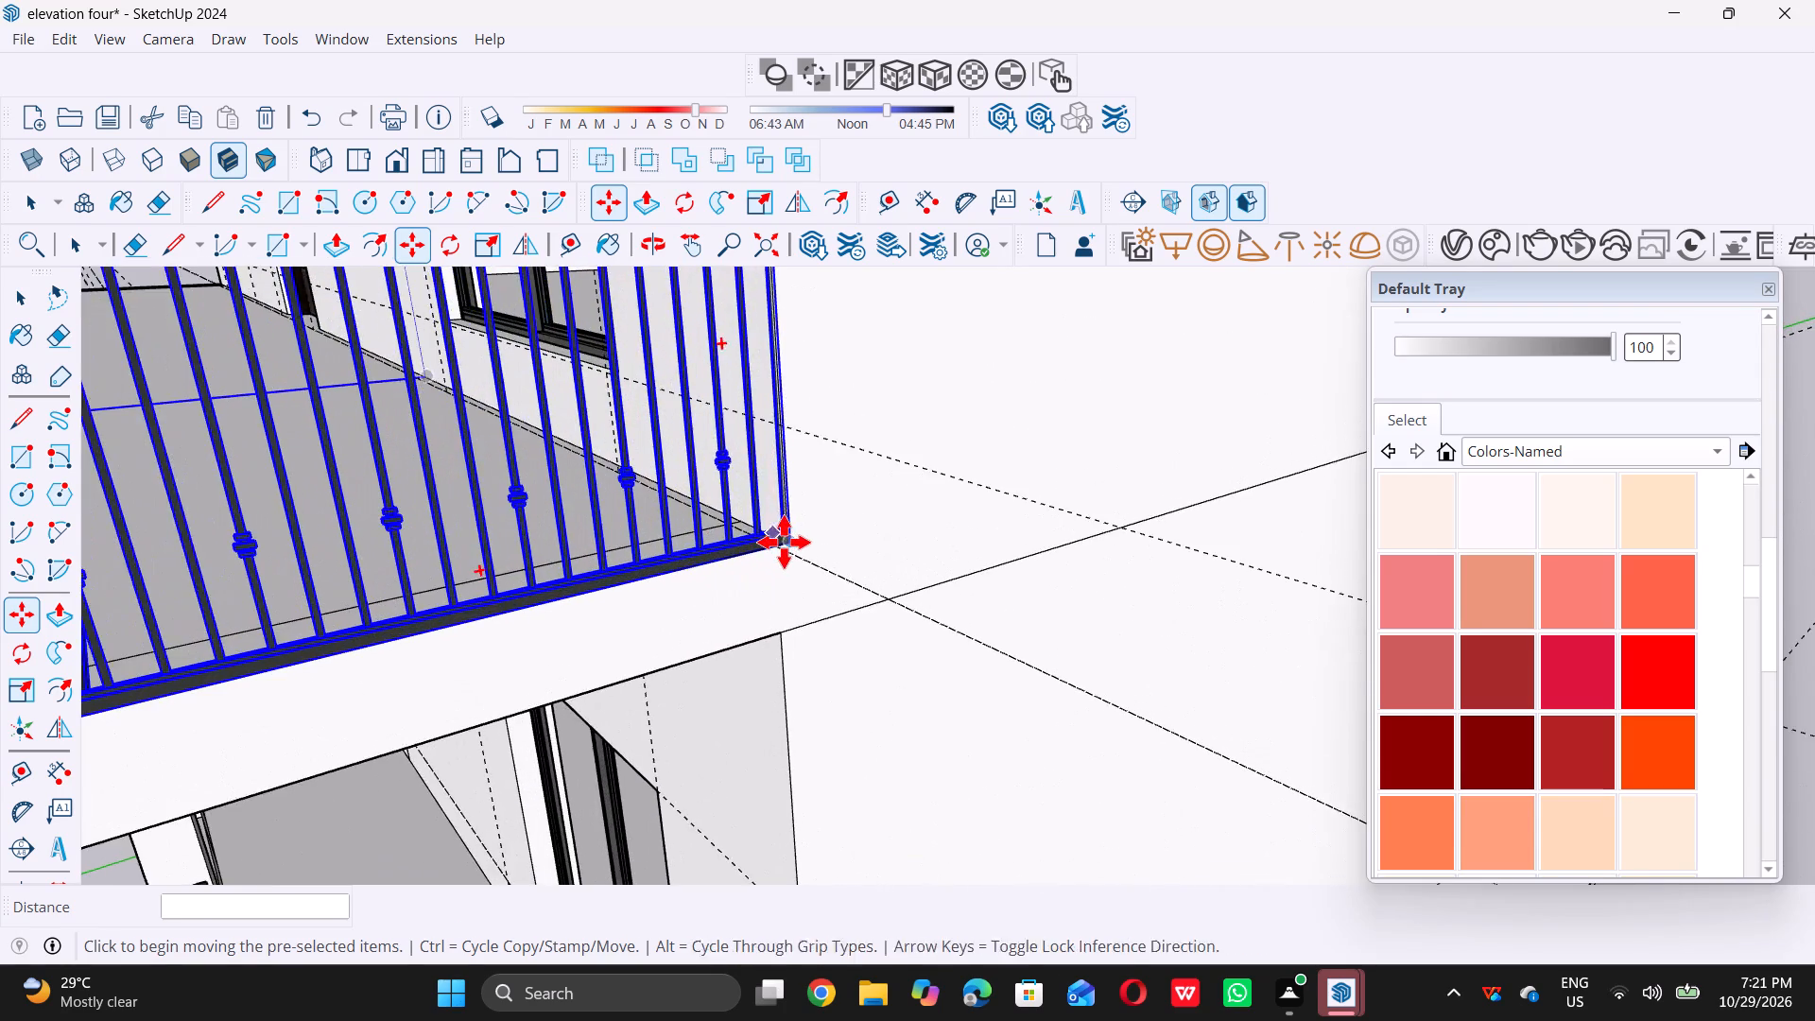
scroll(784, 542, "up", 20)
scroll(784, 542, "up", 5)
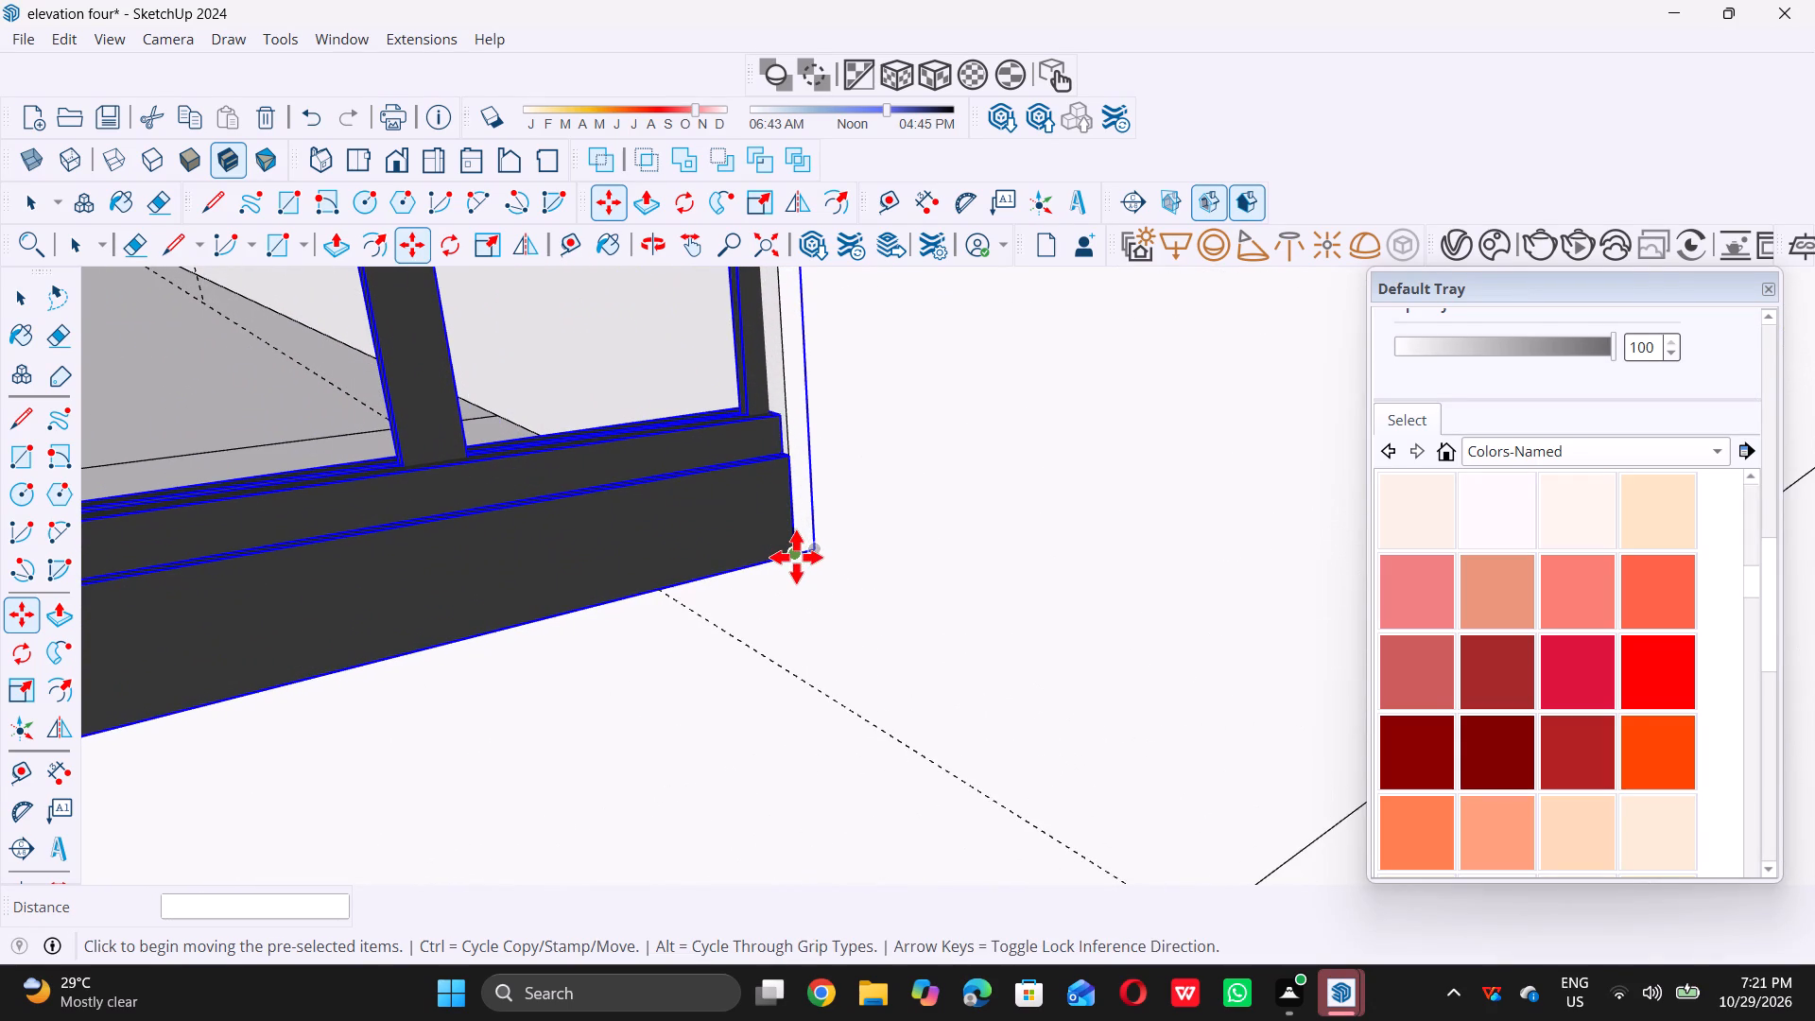
left_click(795, 558)
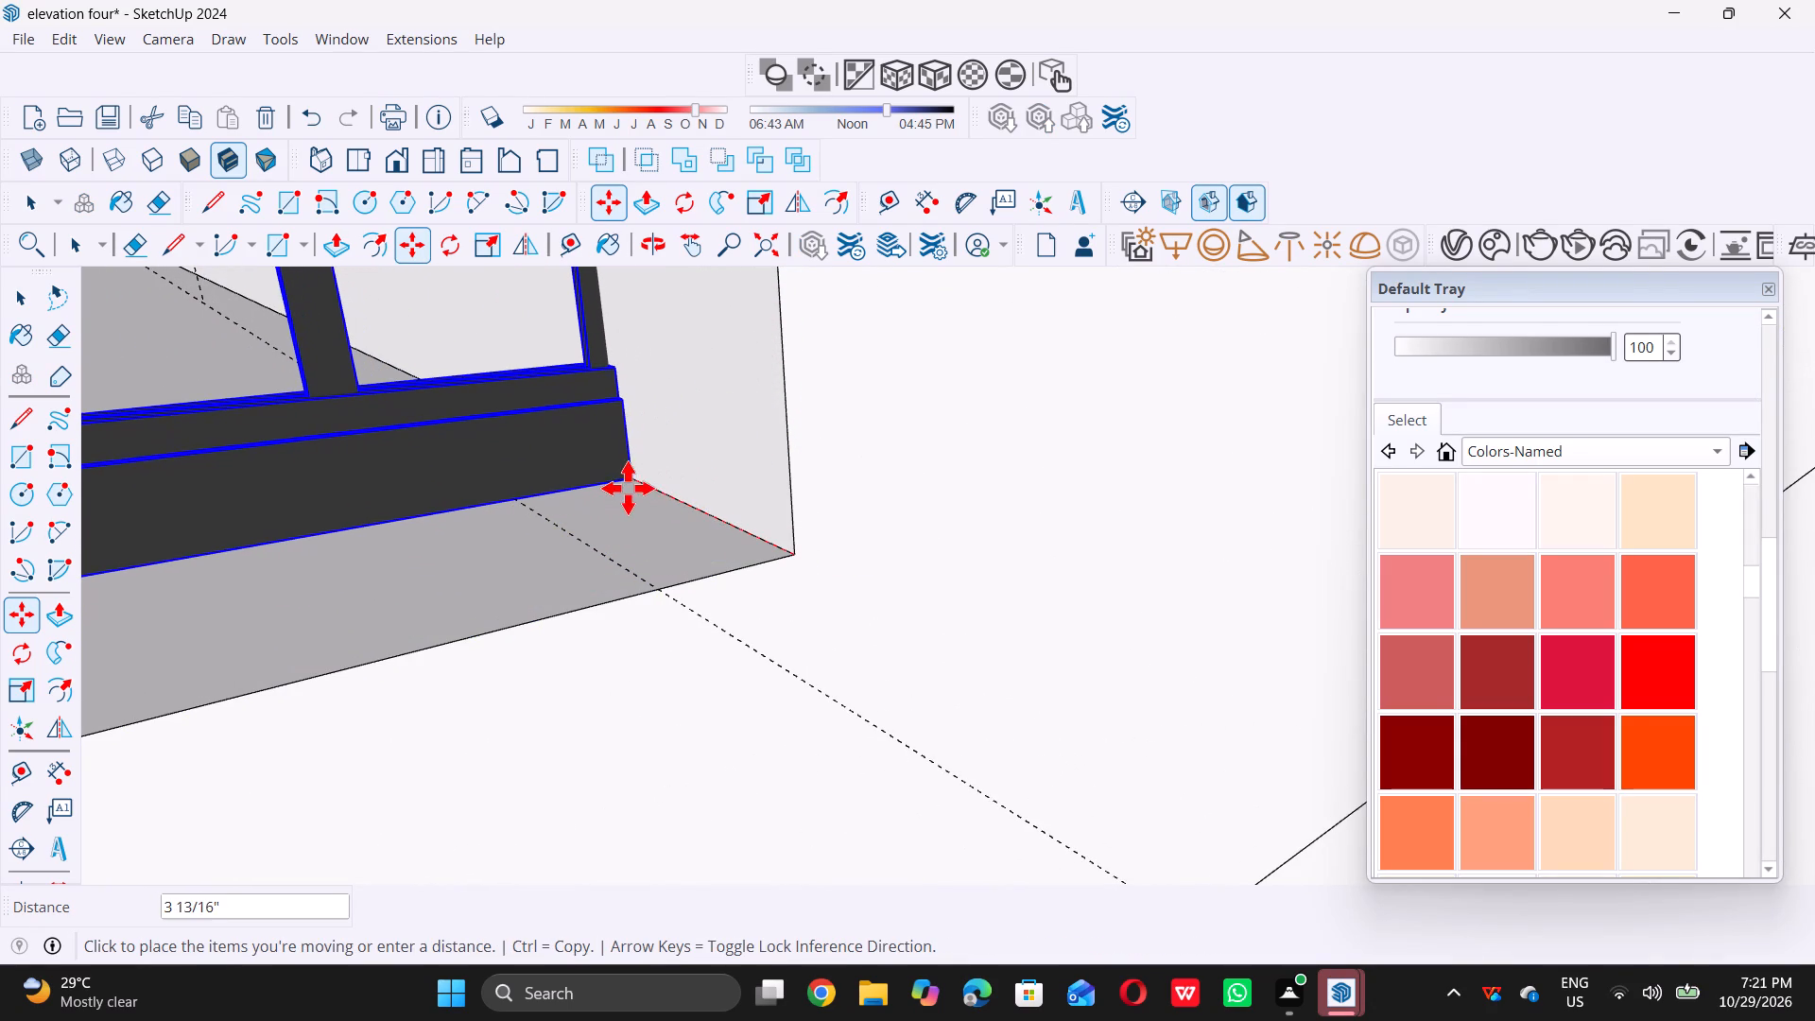
left_click(612, 464)
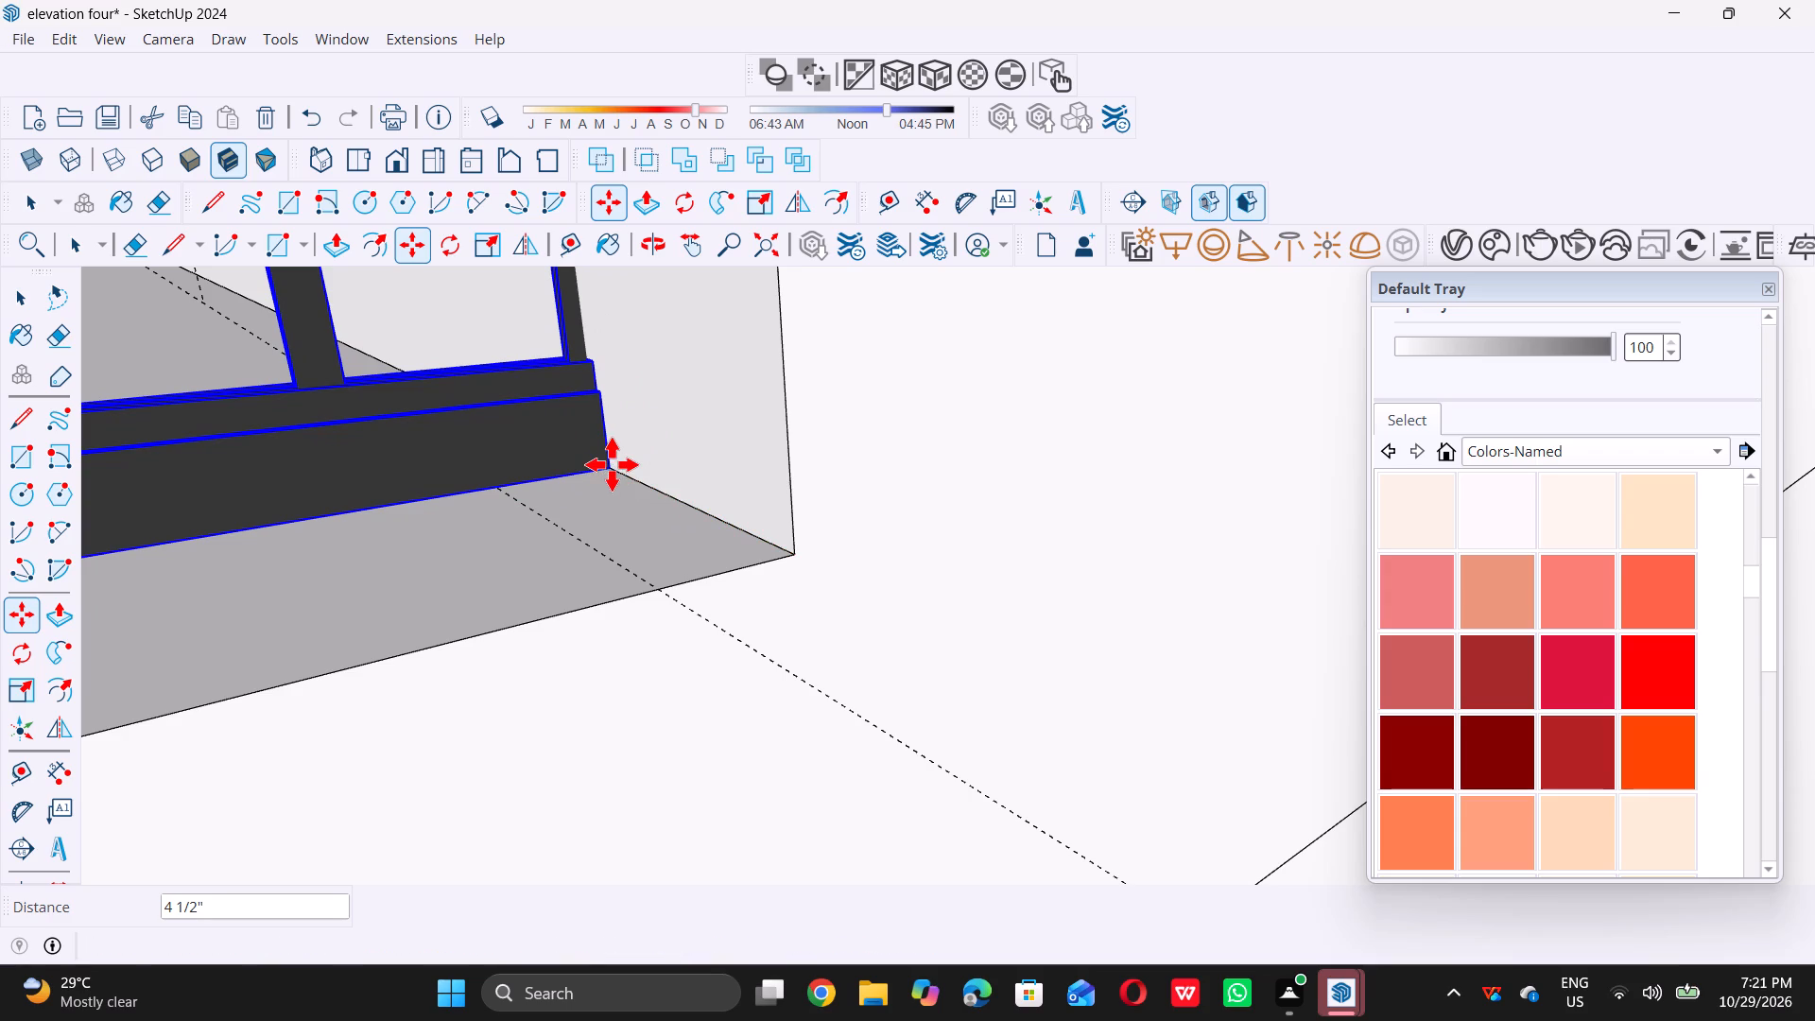
key("space")
scroll(639, 483, "down", 18)
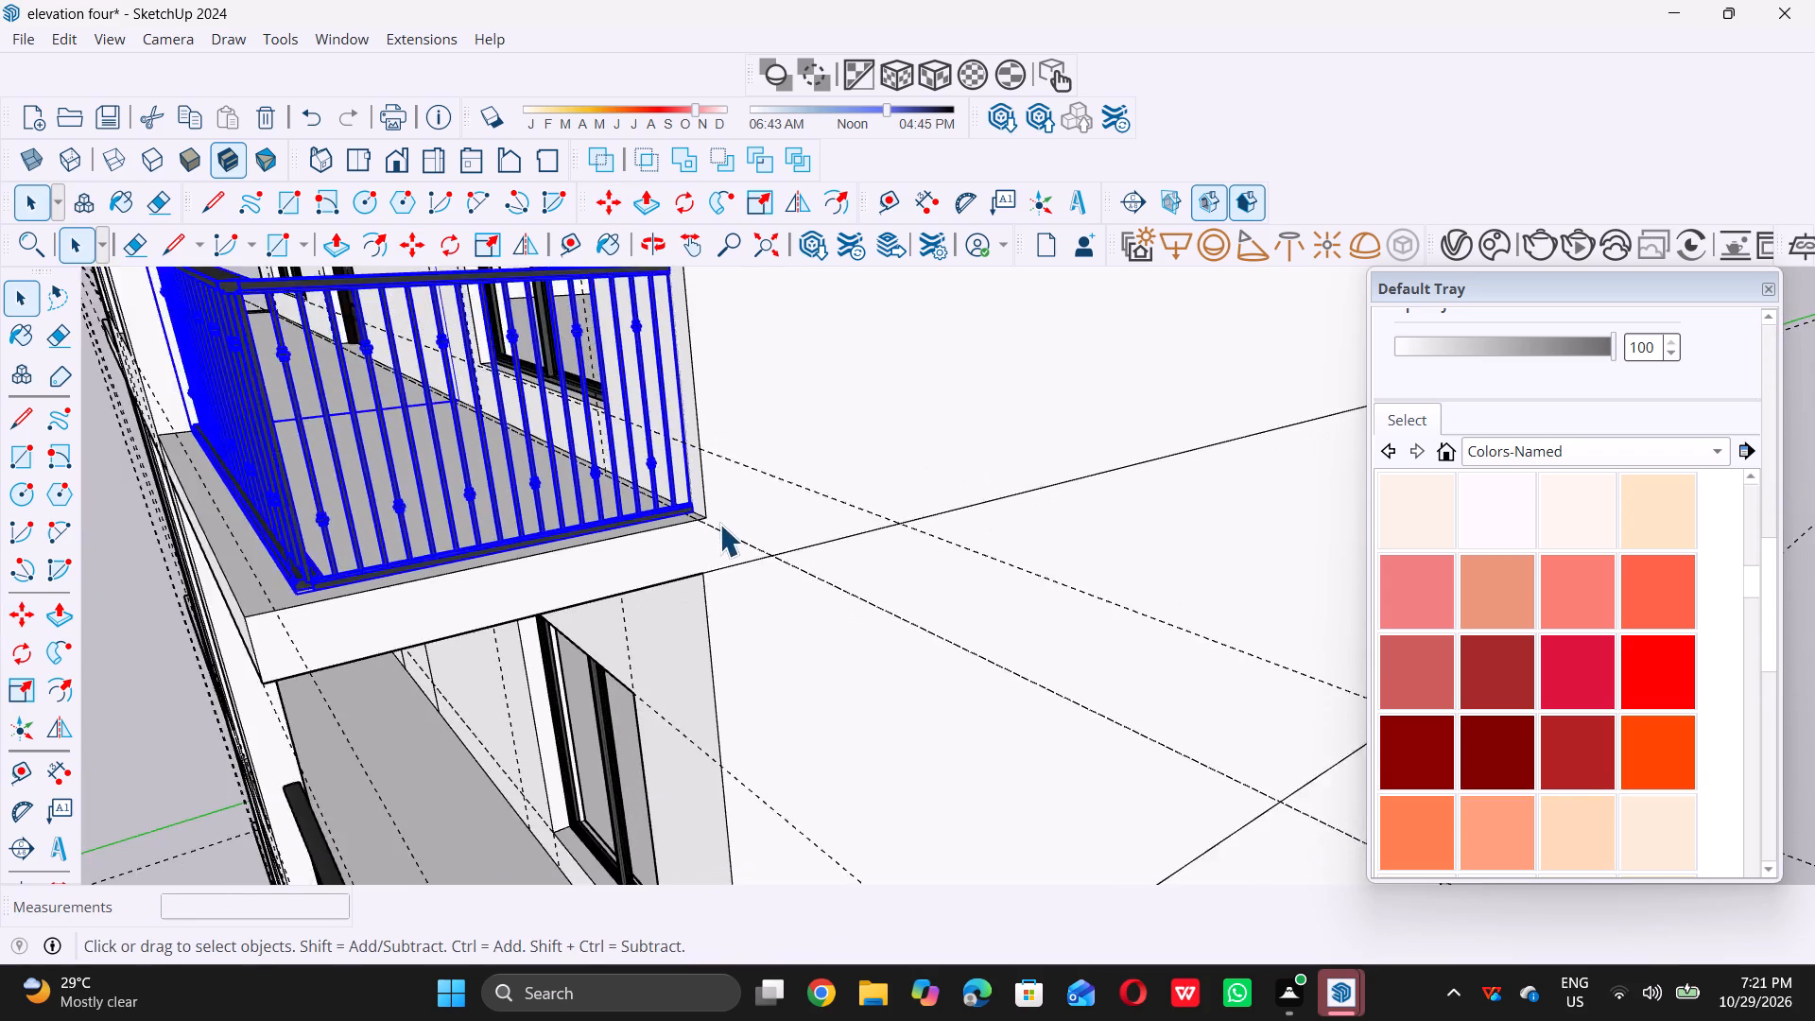
scroll(719, 524, "down", 8)
middle_click_drag(431, 478, 436, 488)
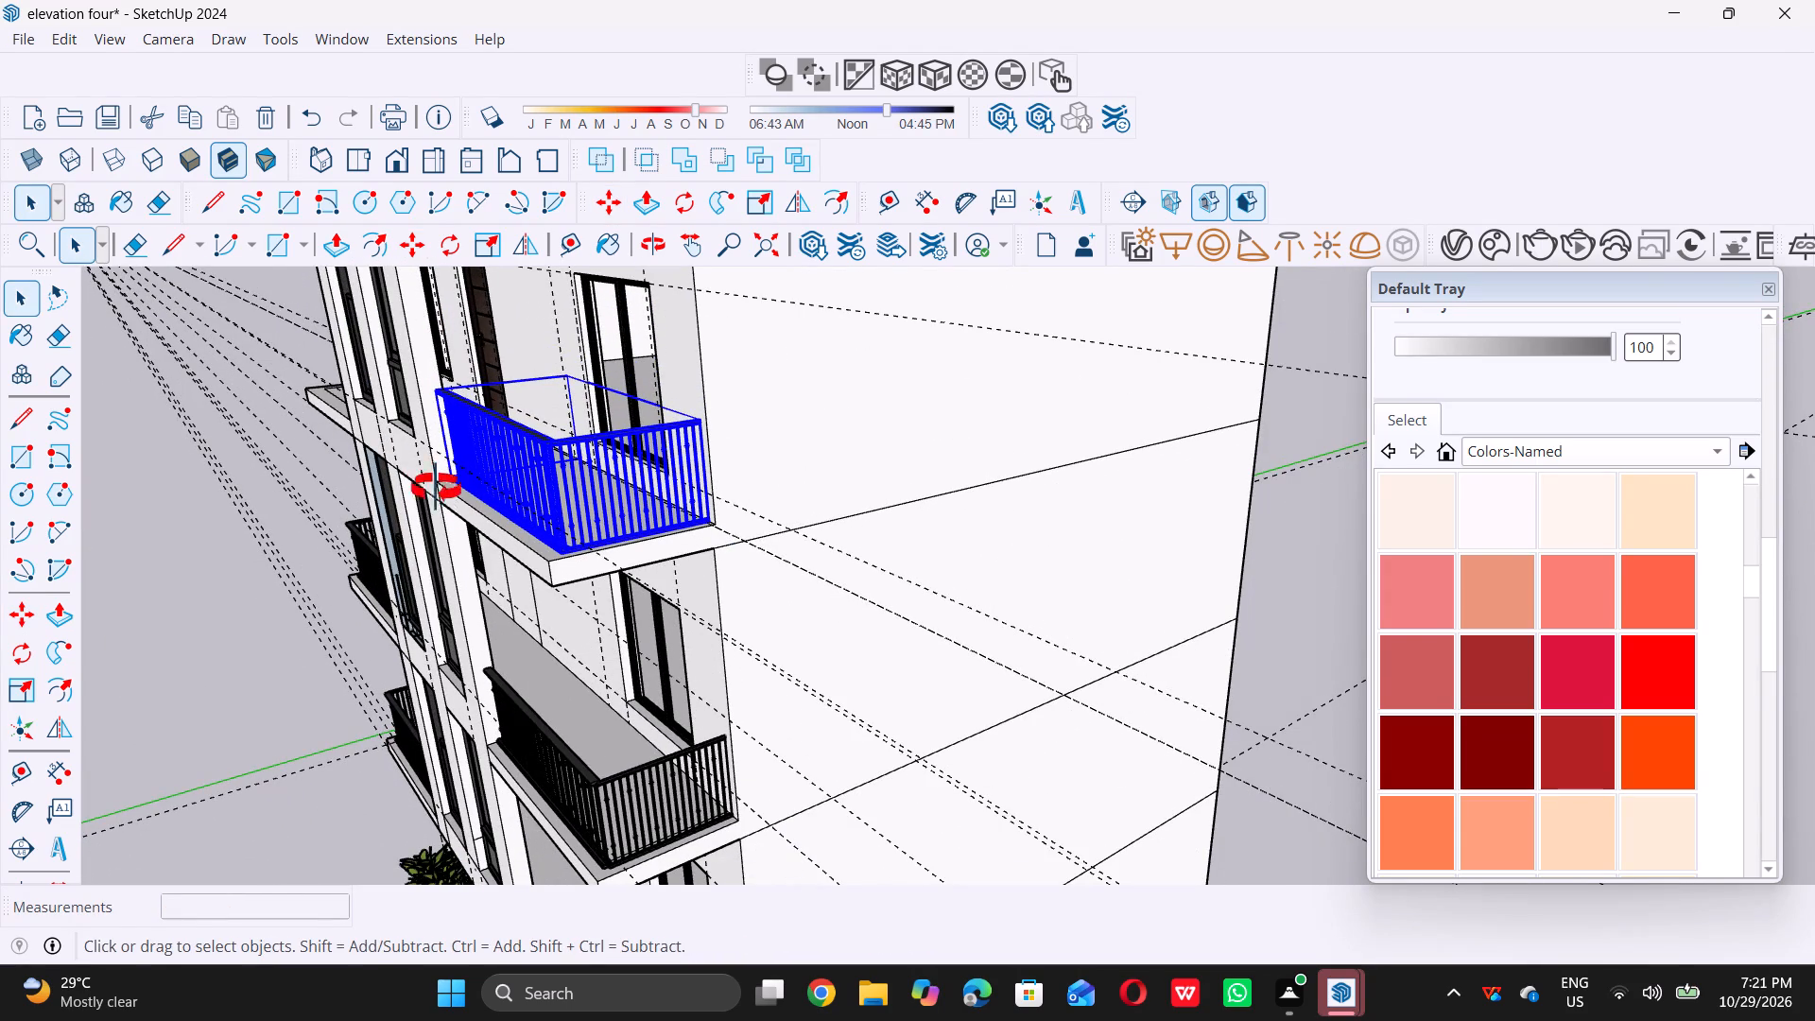
middle_click_drag(436, 488, 657, 495)
scroll(677, 491, "down", 14)
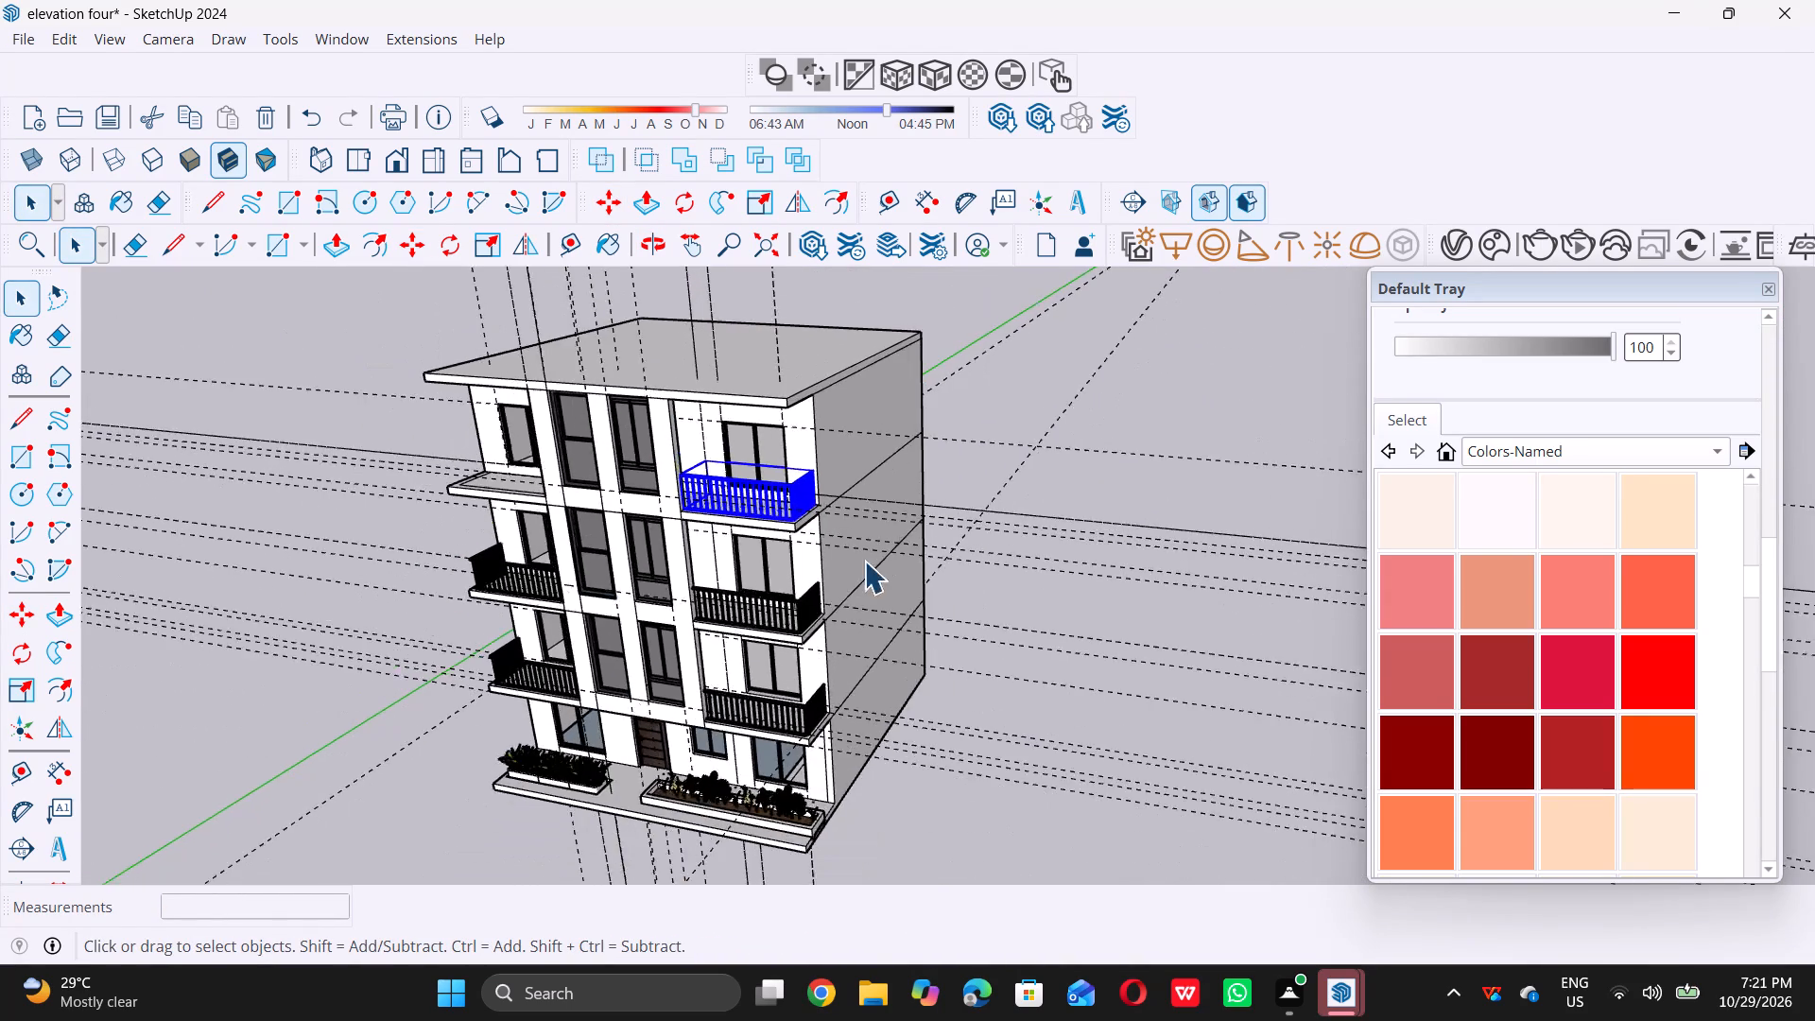
left_click(934, 798)
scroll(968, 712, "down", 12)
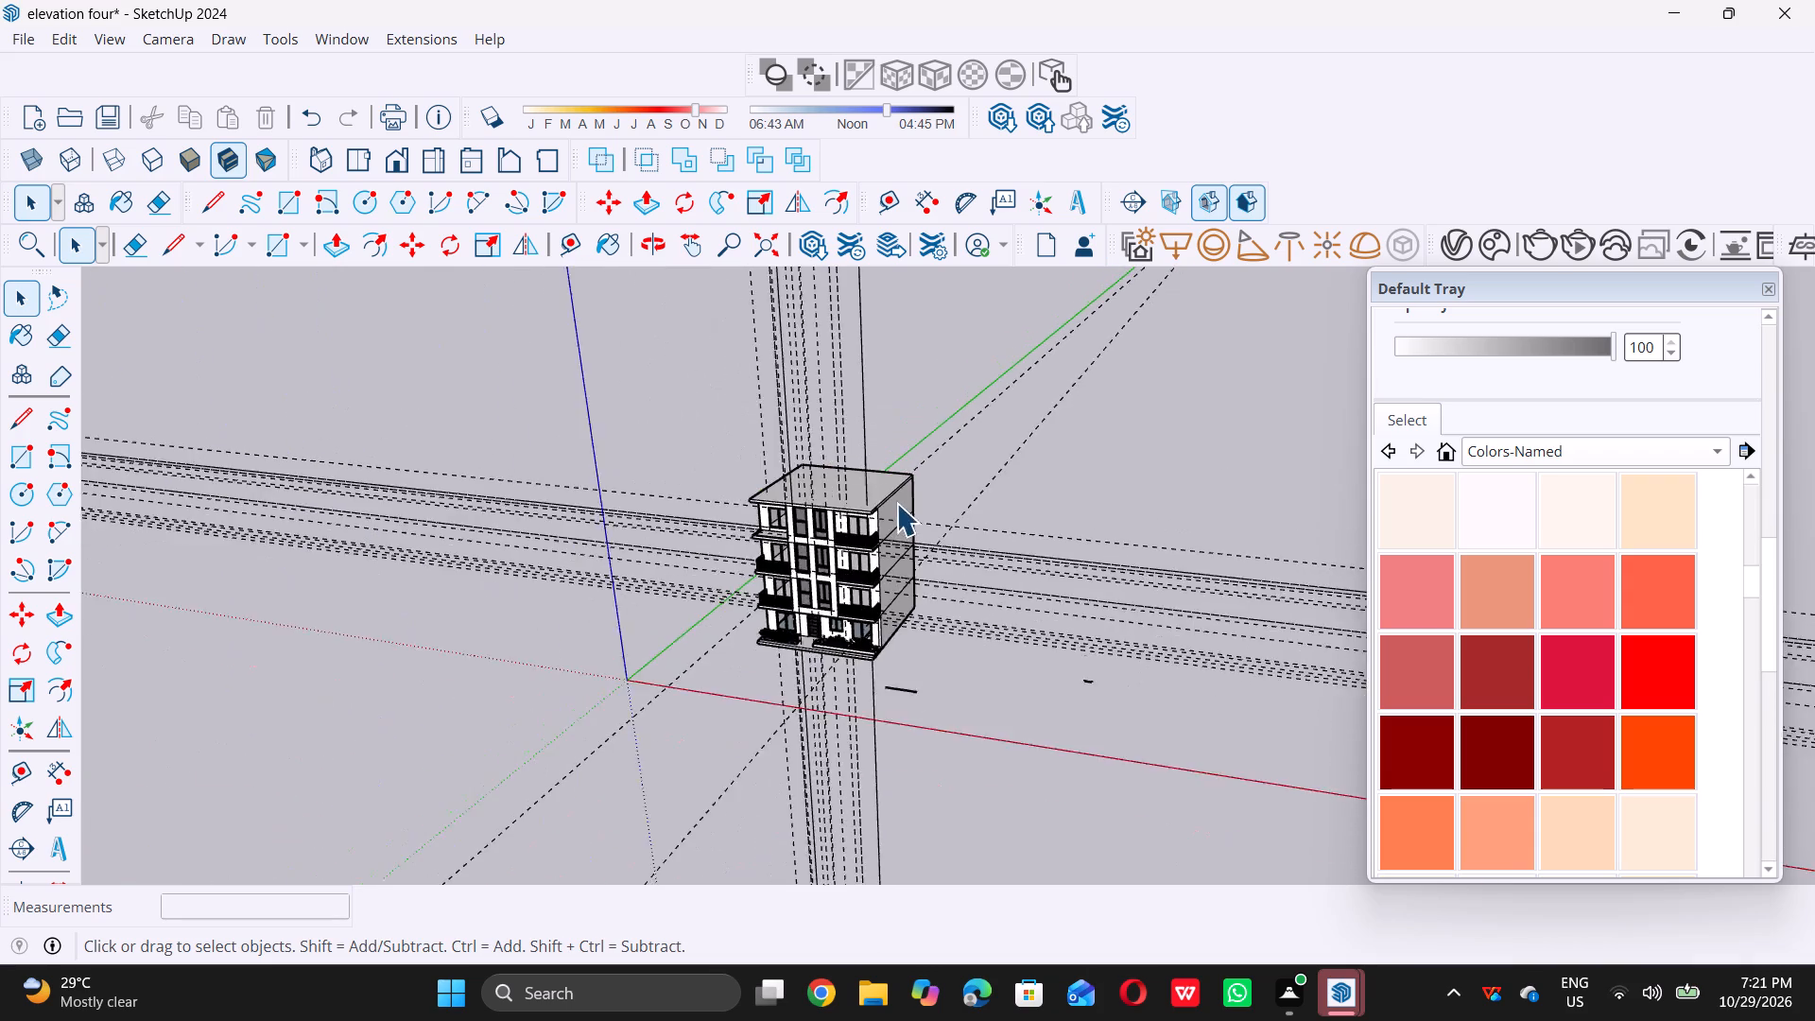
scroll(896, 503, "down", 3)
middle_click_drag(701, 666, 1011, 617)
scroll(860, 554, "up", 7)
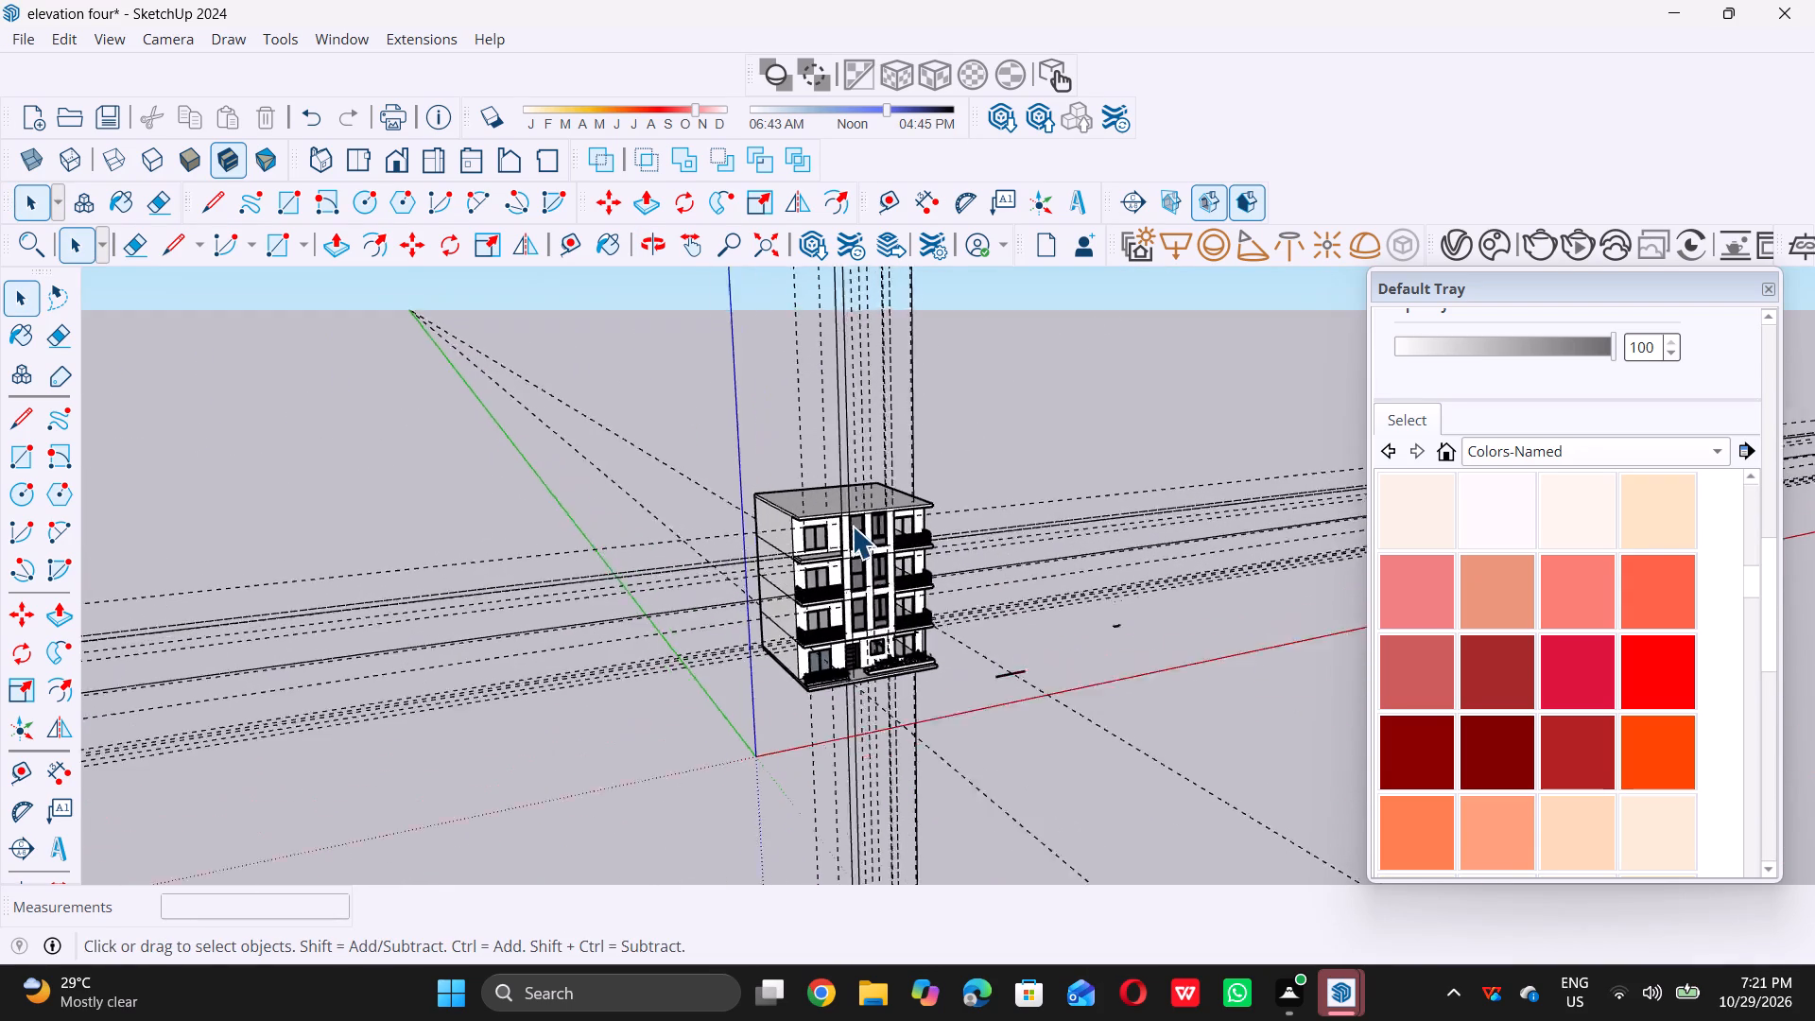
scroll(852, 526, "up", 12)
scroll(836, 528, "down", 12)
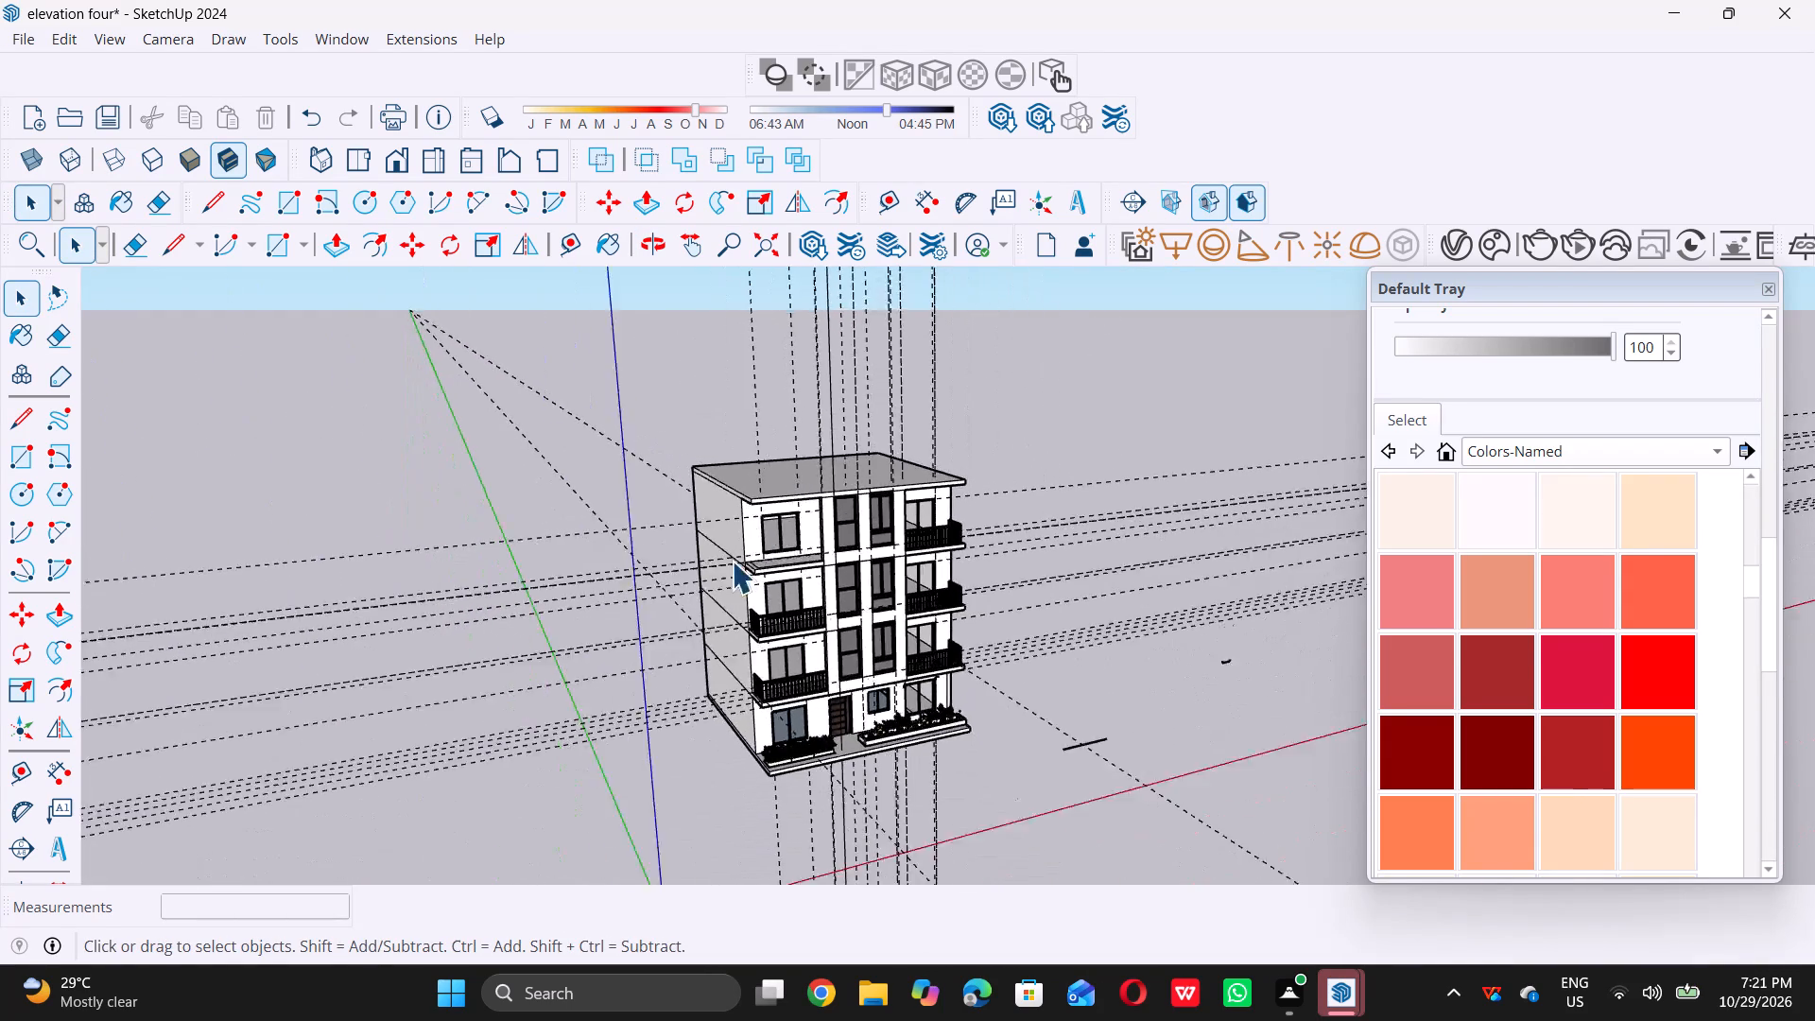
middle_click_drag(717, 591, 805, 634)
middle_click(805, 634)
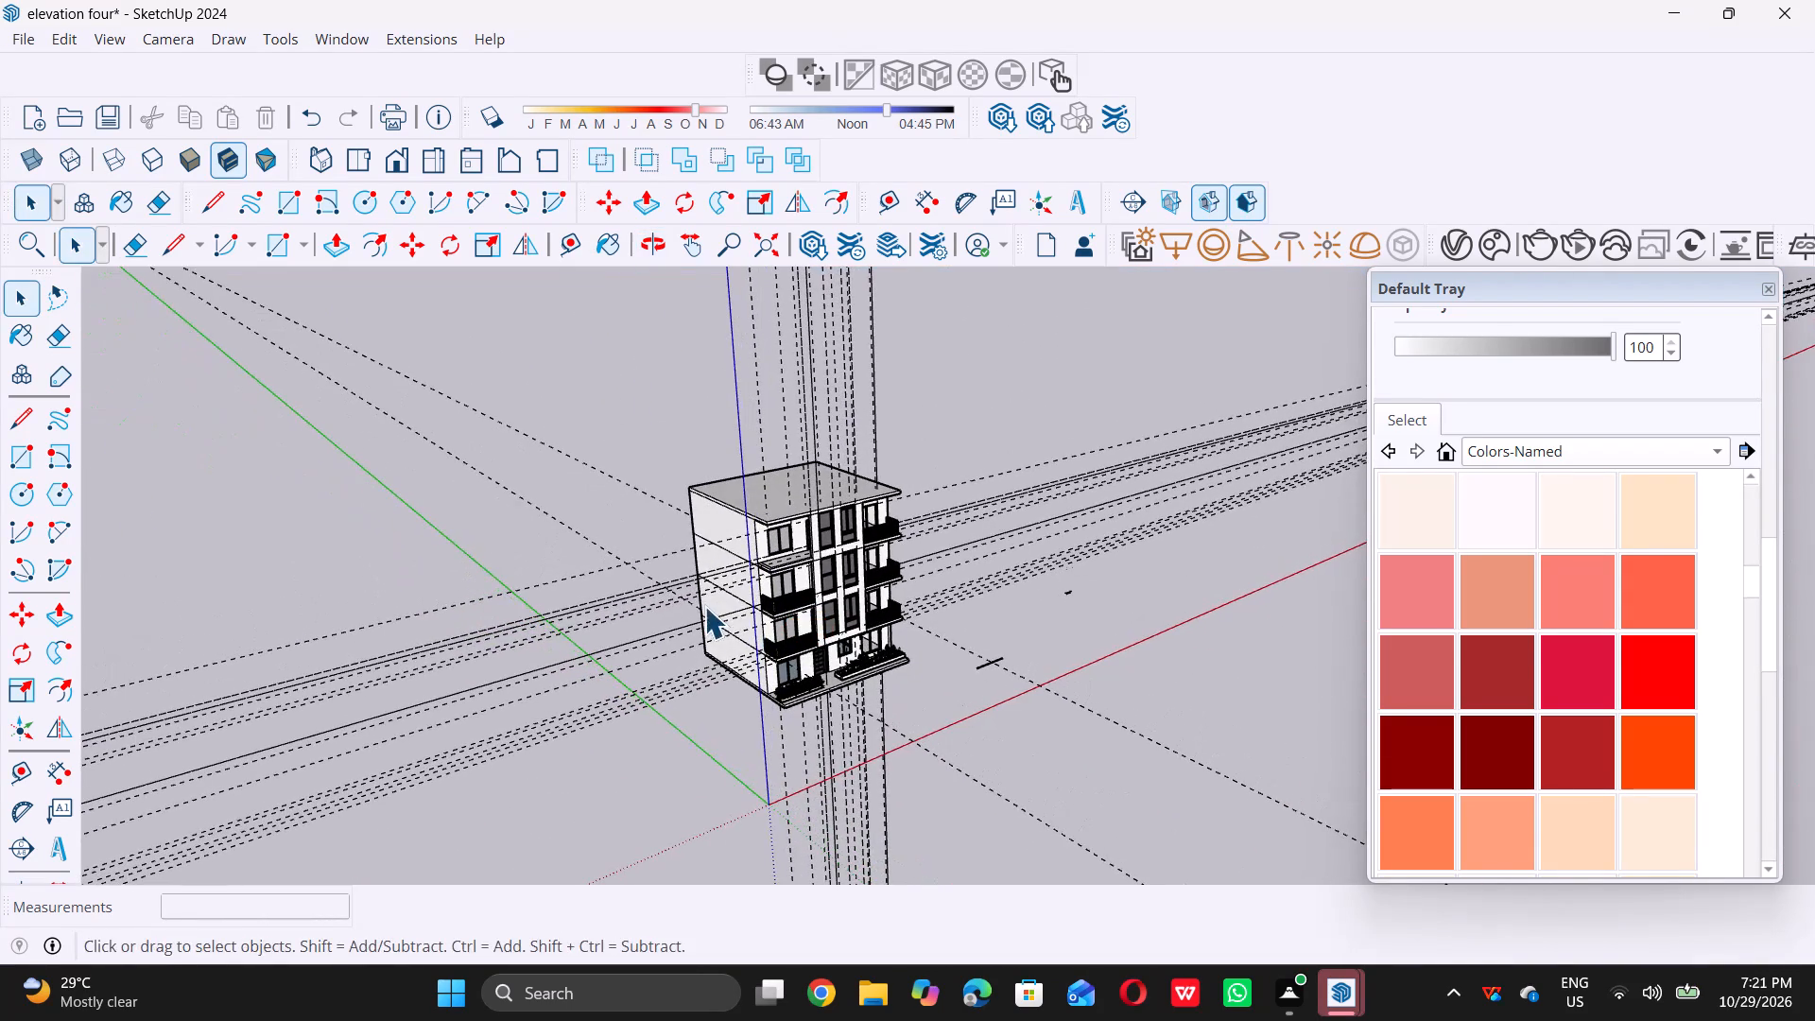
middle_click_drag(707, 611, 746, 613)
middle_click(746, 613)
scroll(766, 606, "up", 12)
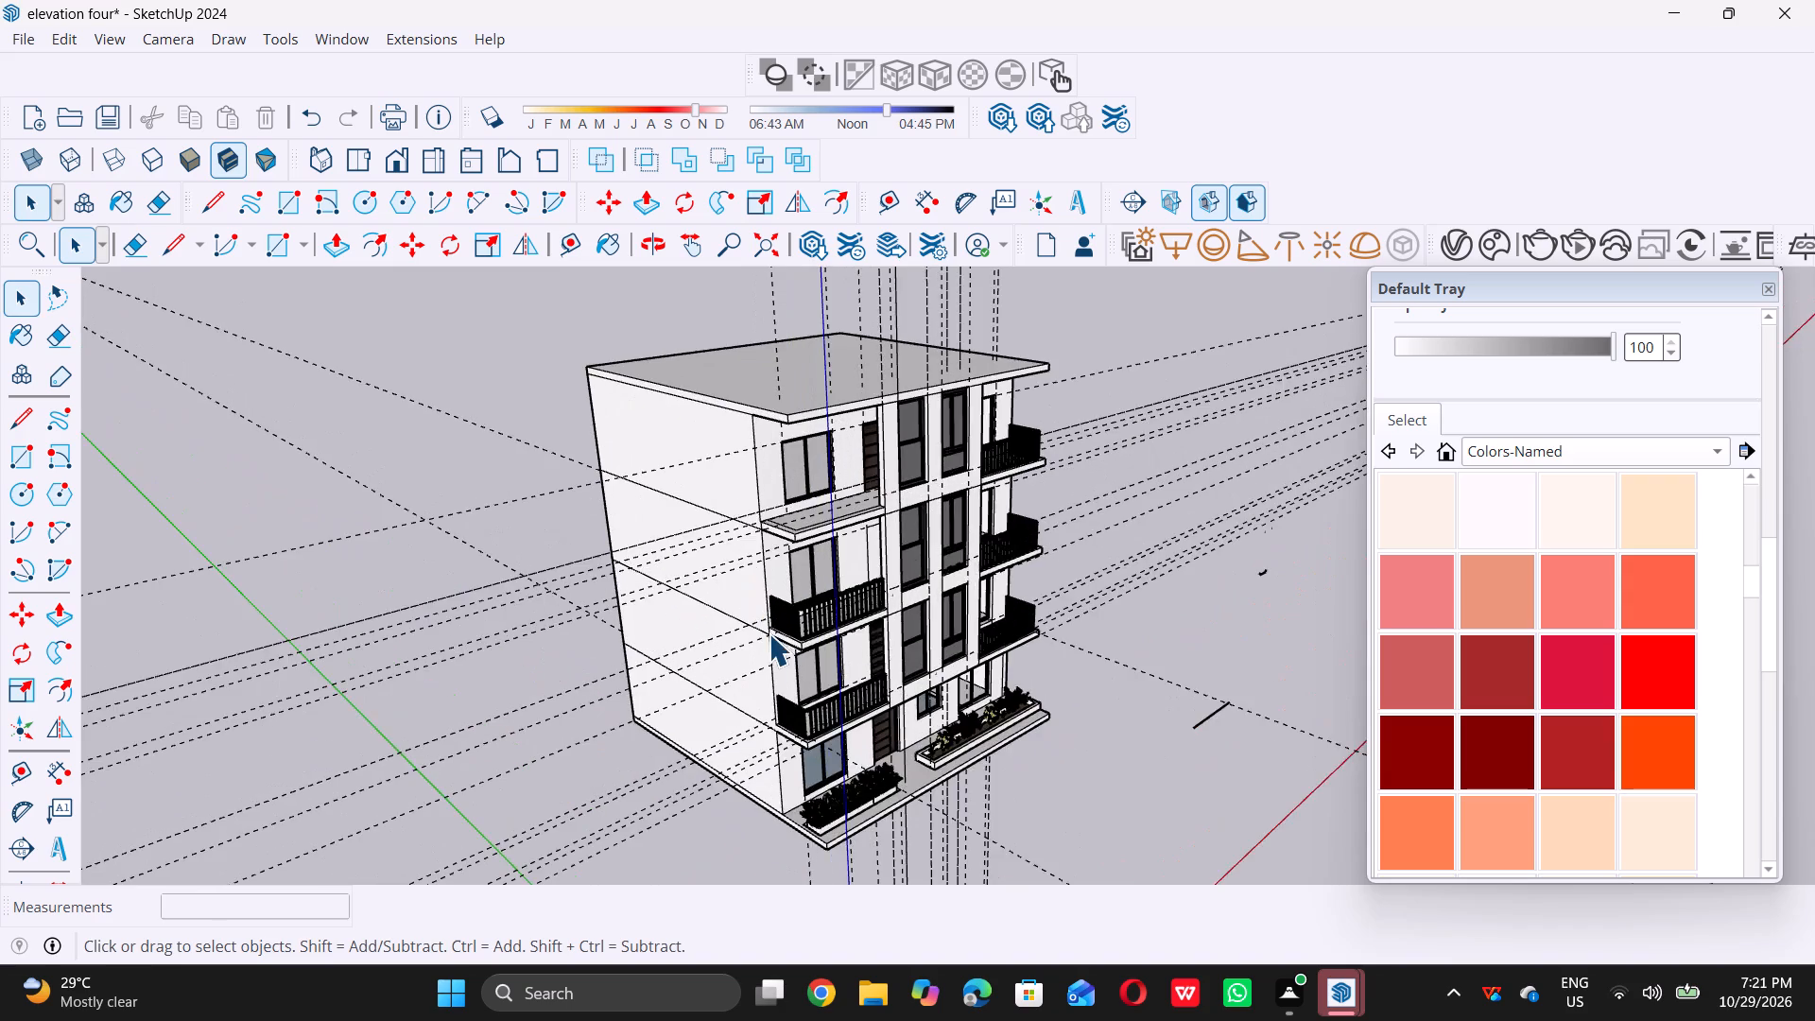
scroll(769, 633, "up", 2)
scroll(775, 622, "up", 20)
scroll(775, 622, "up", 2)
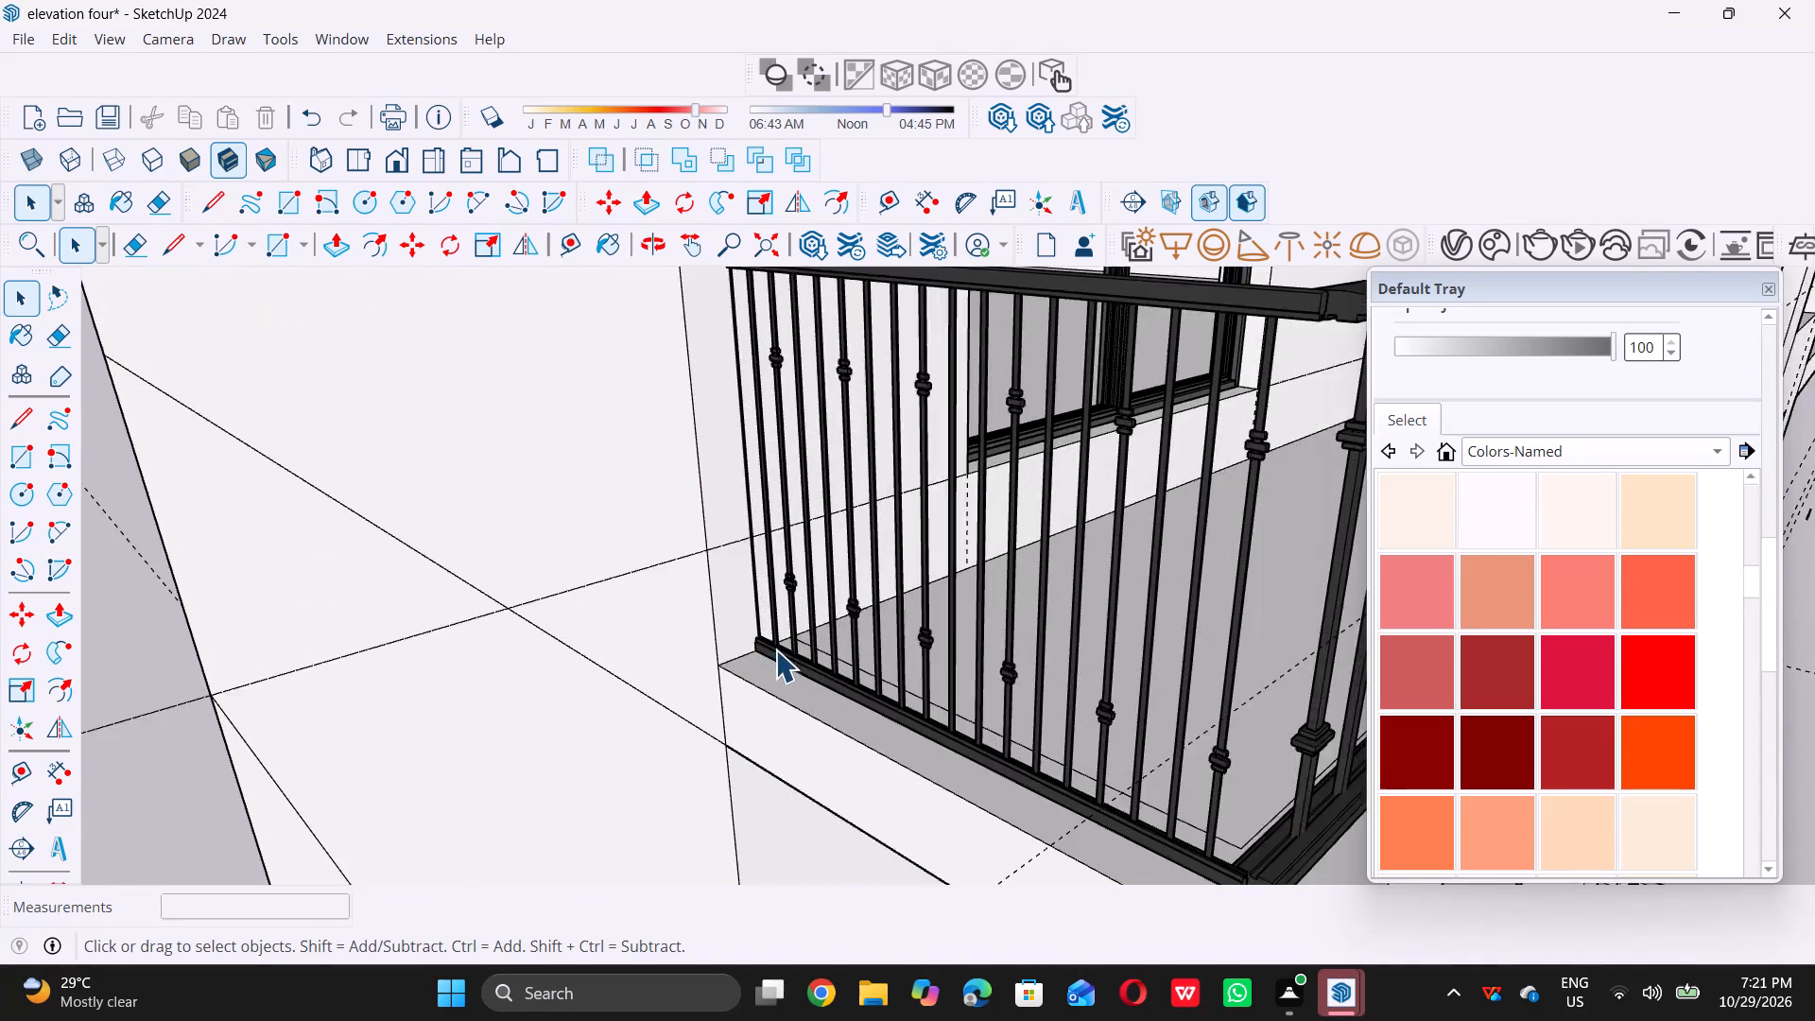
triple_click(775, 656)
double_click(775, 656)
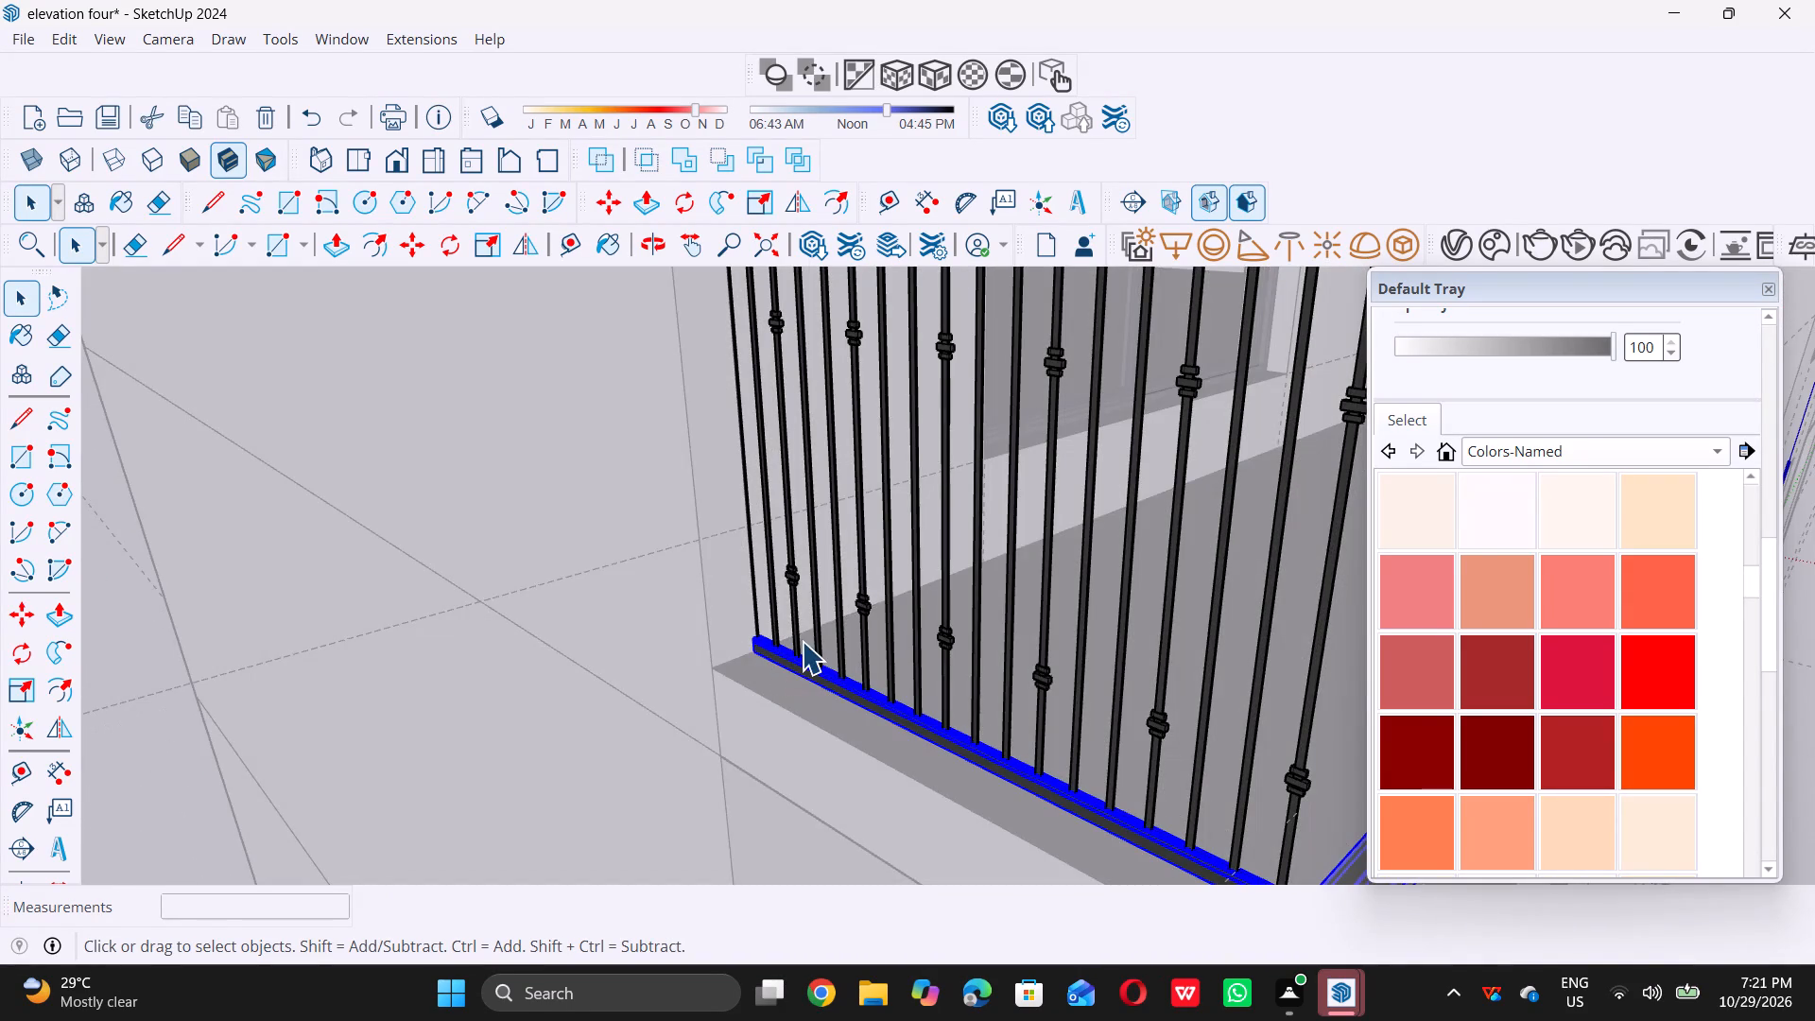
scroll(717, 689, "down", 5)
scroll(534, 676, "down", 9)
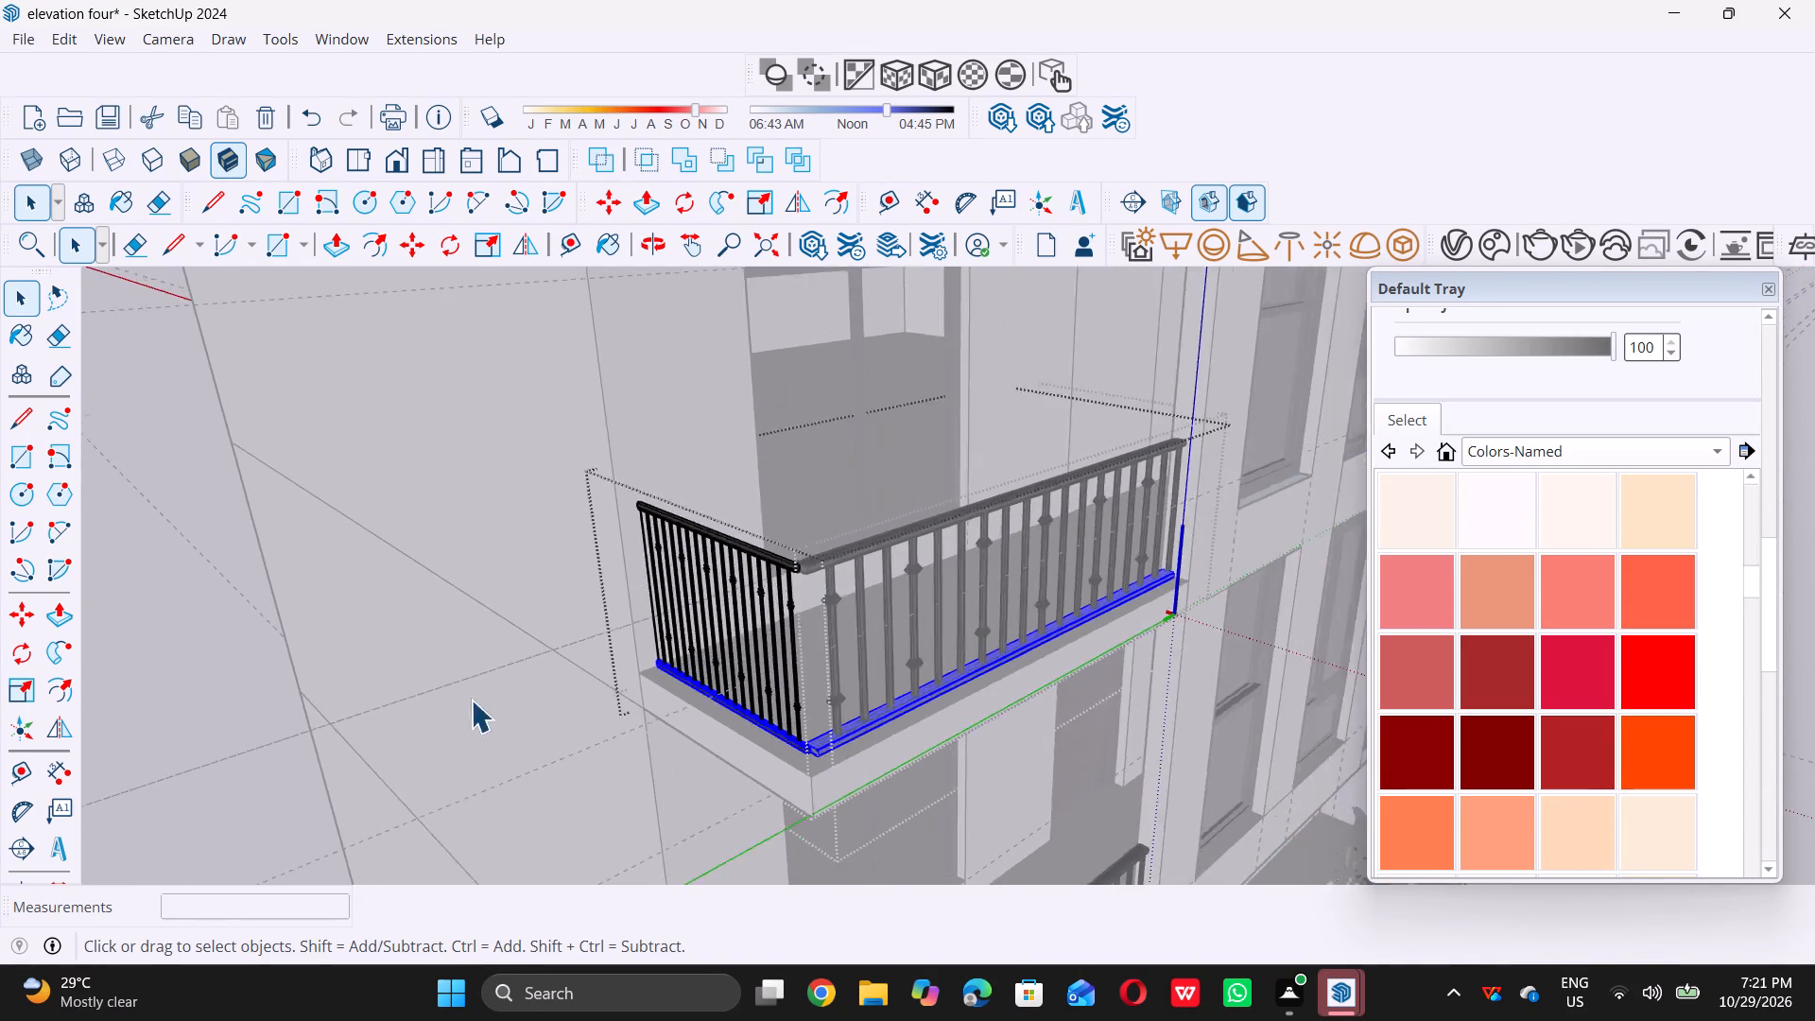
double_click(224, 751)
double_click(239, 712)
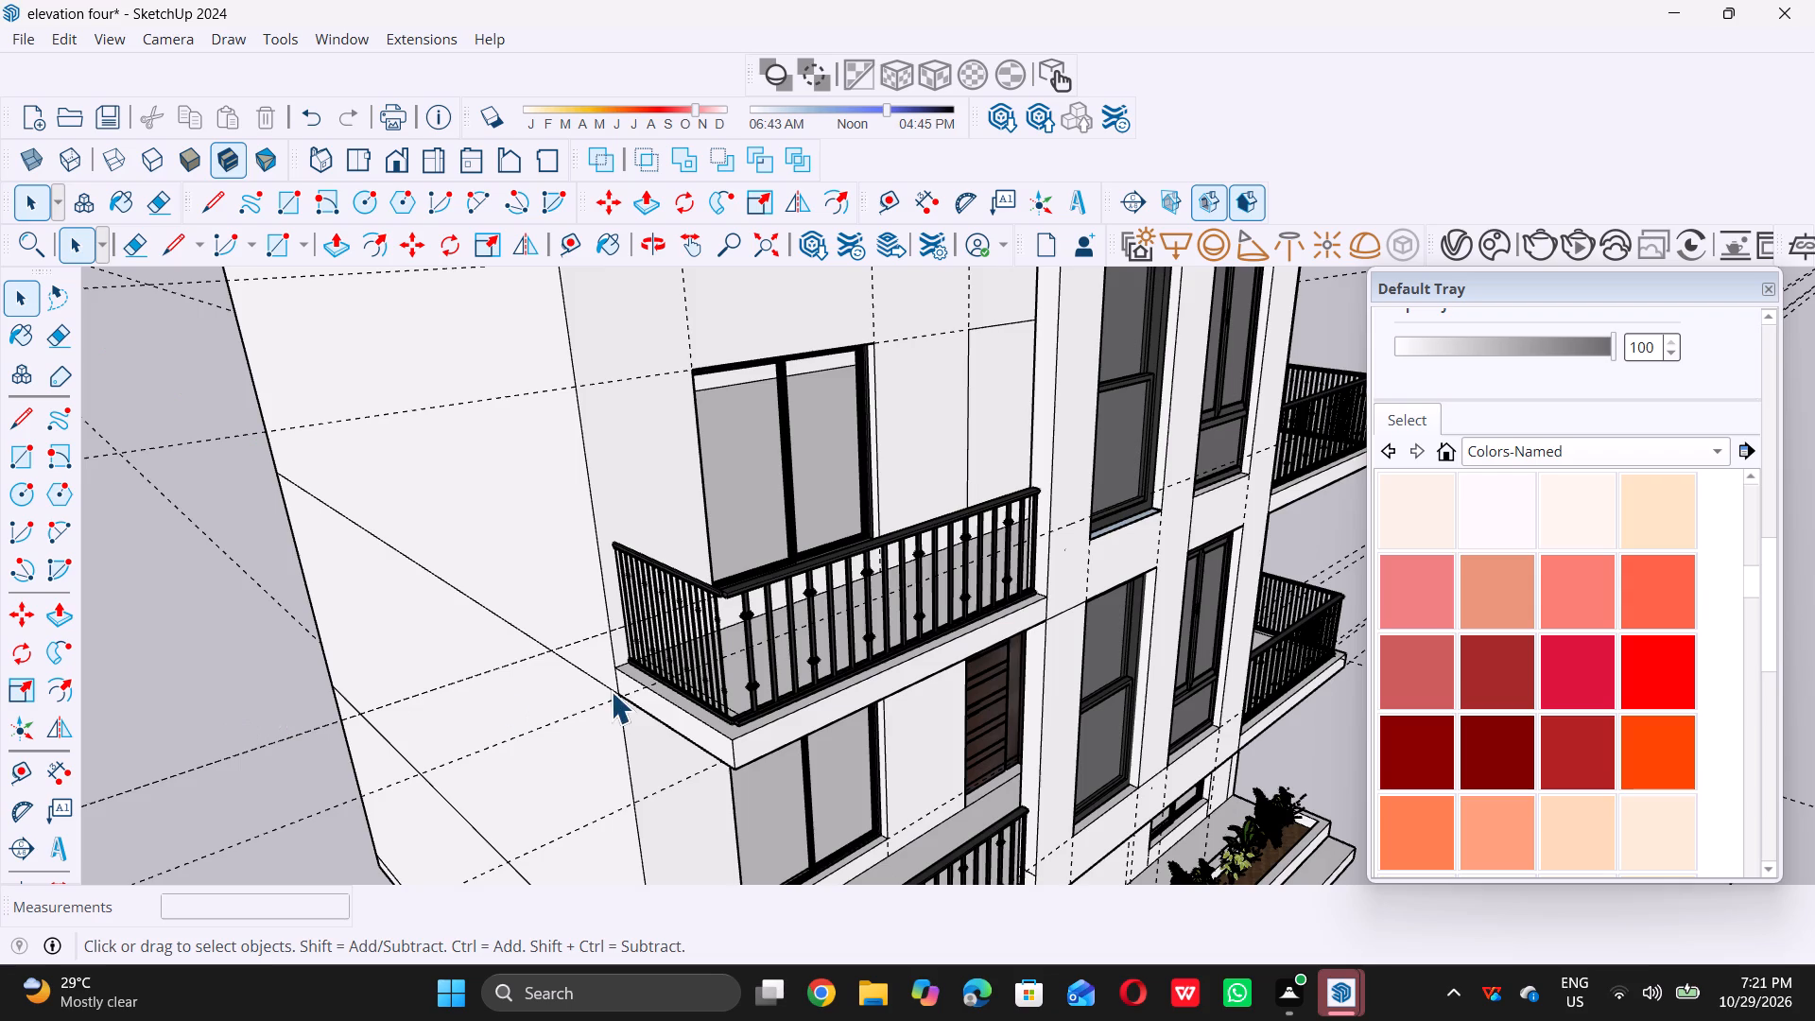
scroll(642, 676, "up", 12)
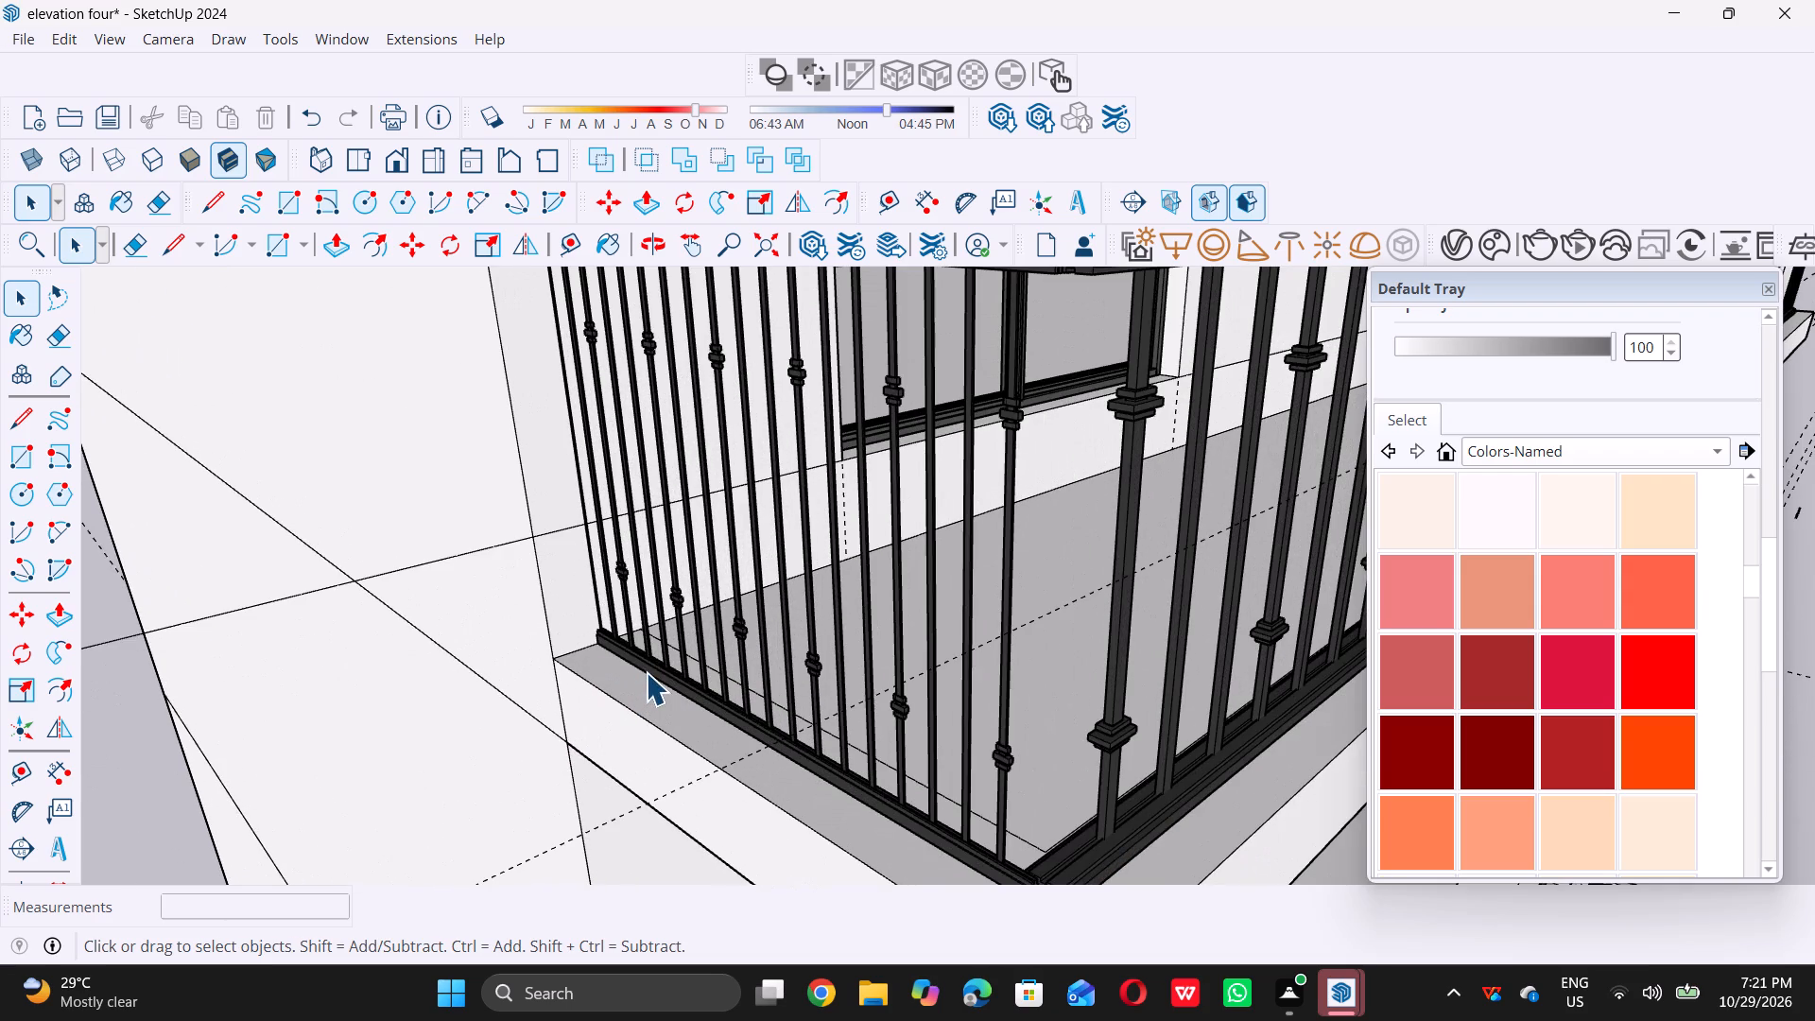
Copy the third-storey left balcony railing up about 10' 9" from its rear lower corner onto the top-storey left balcony slab, and deselect it.
left_click(648, 674)
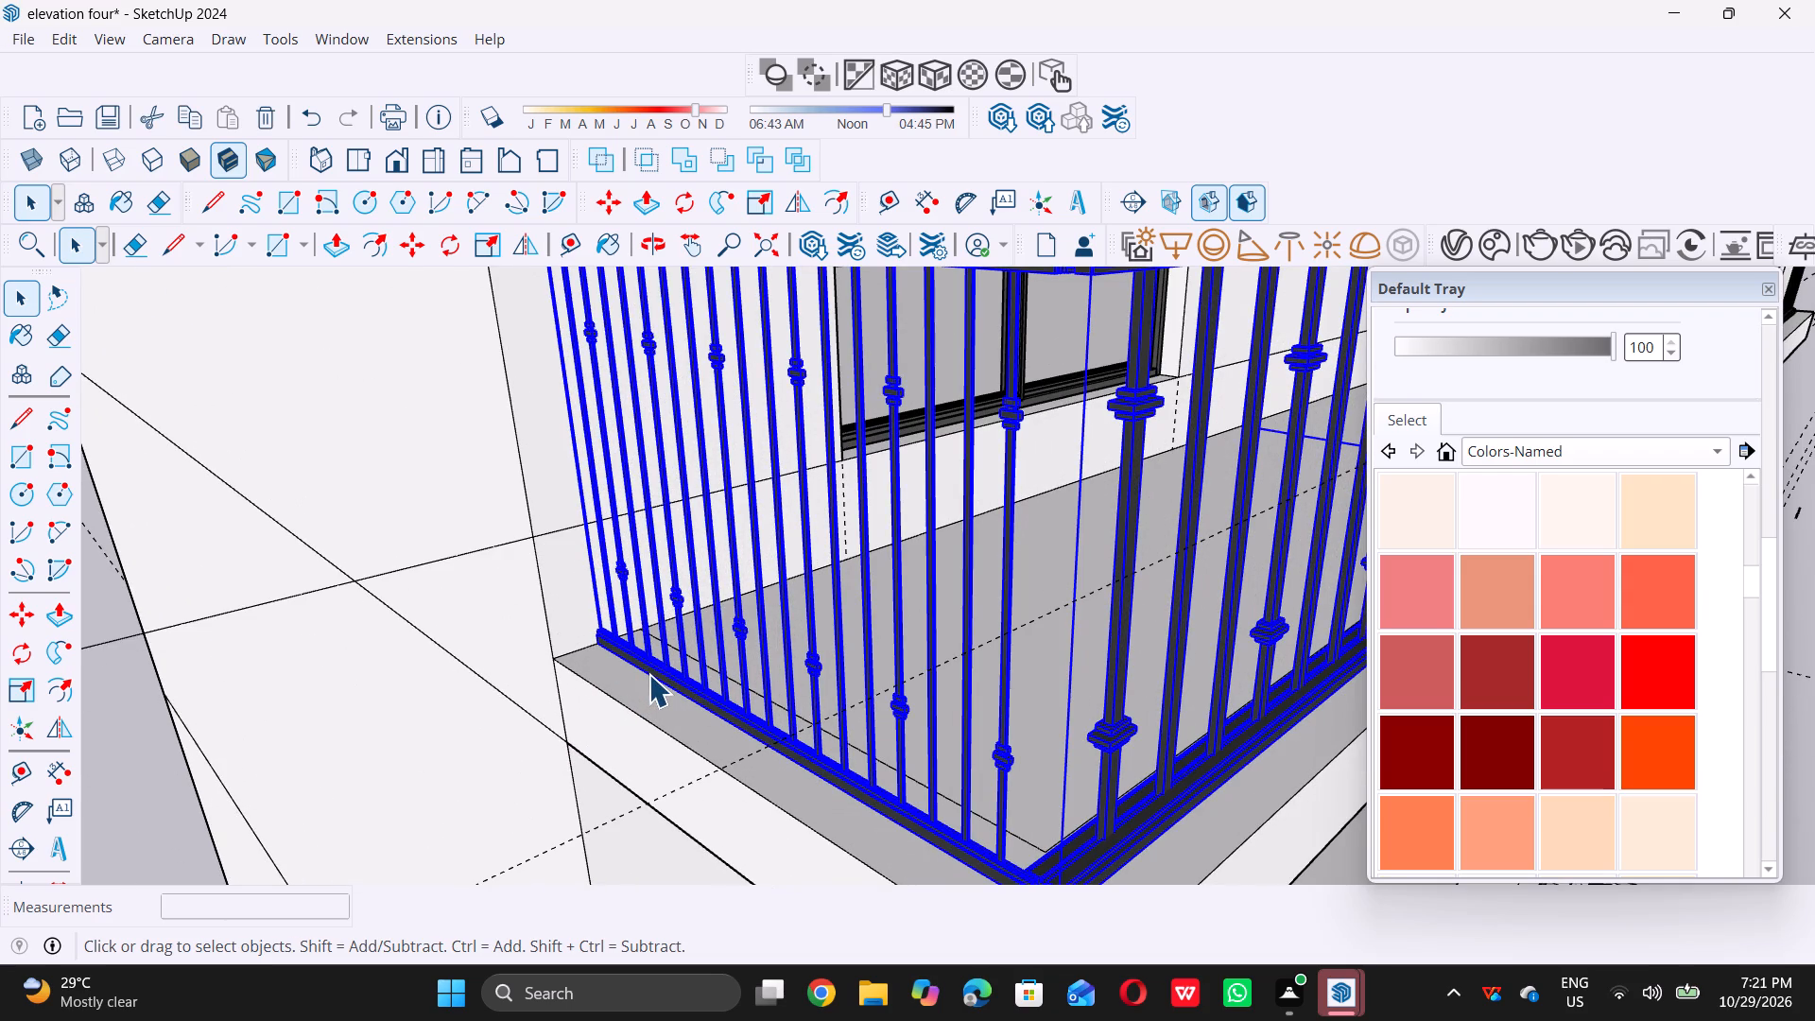
key("m")
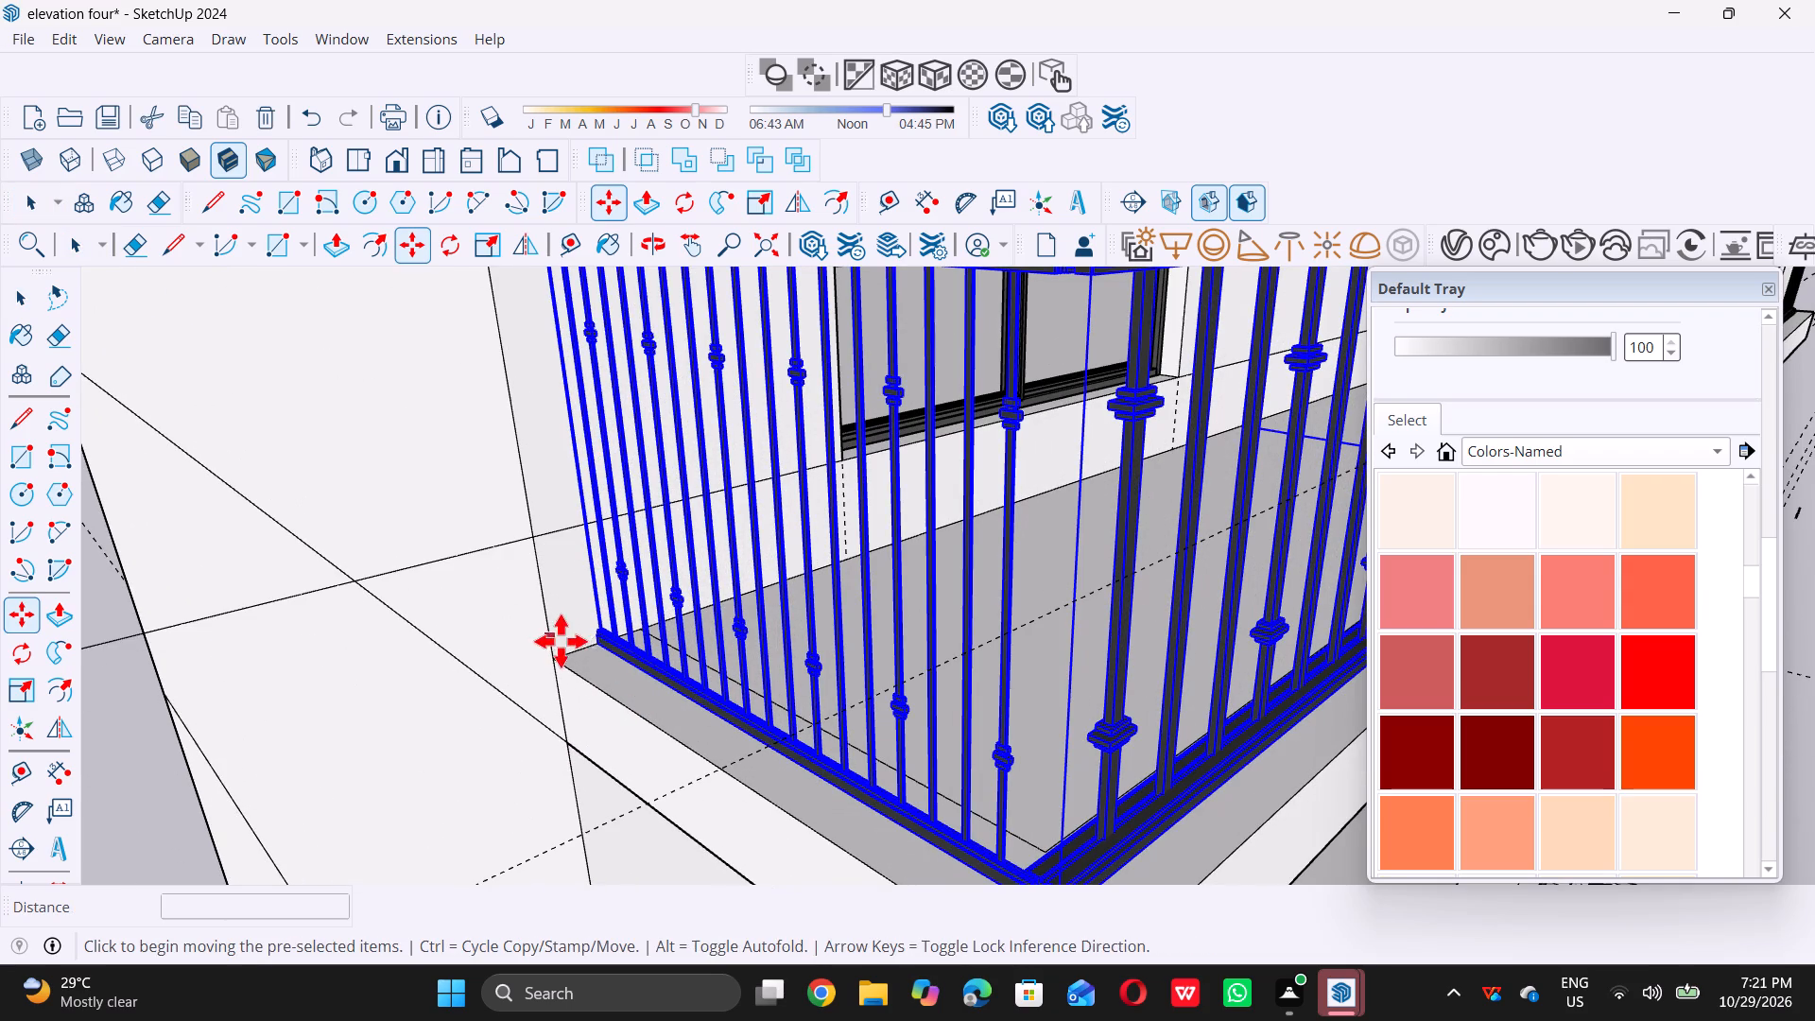
scroll(577, 641, "up", 19)
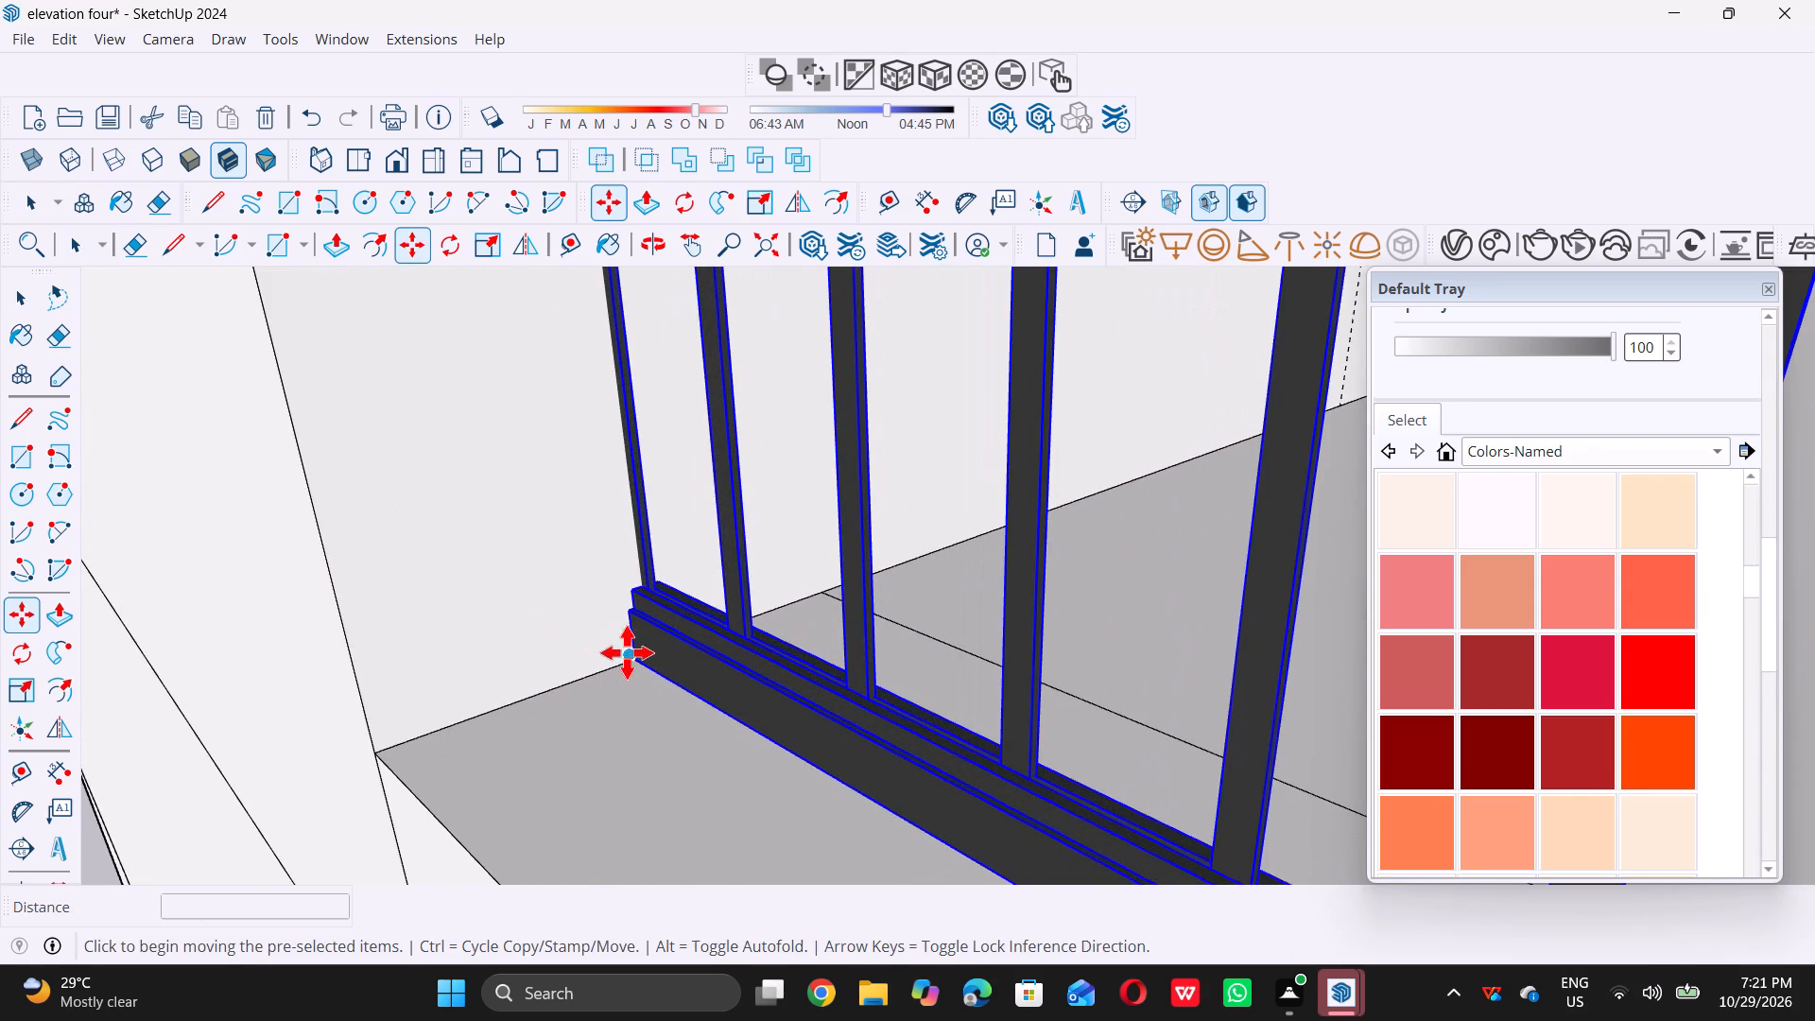
double_click(615, 657)
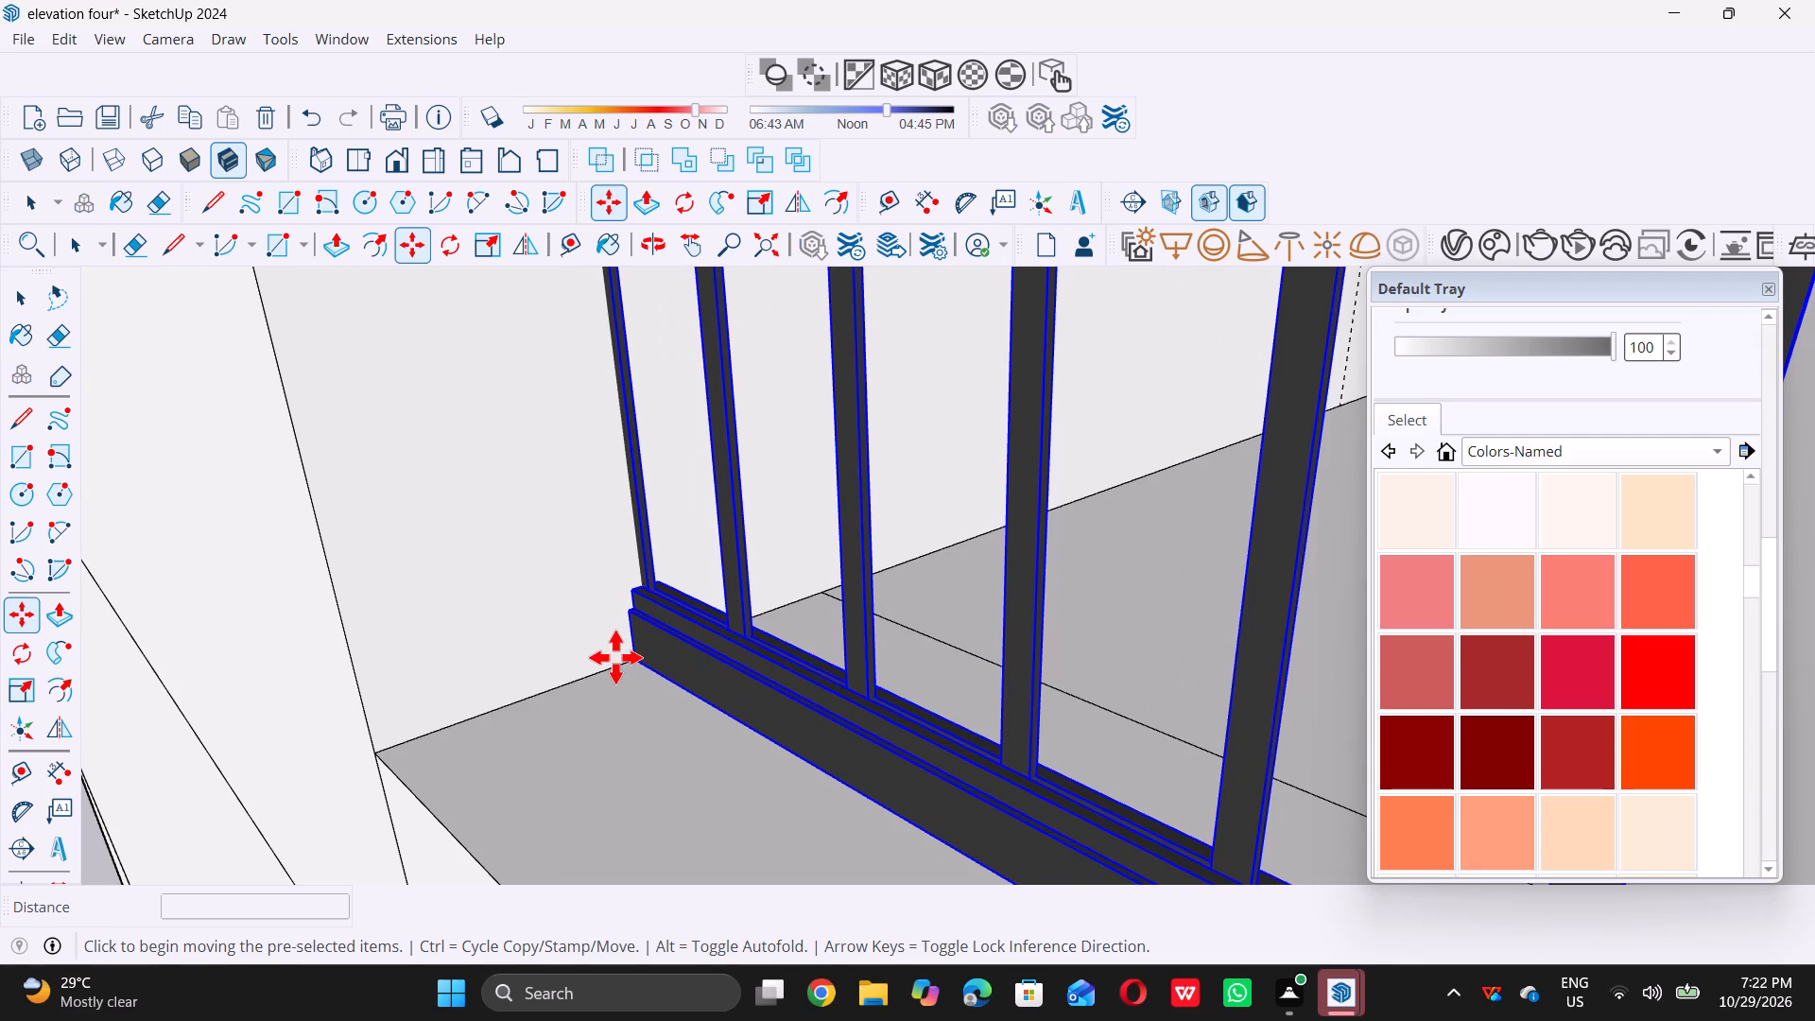
scroll(615, 657, "down", 20)
scroll(615, 657, "down", 1)
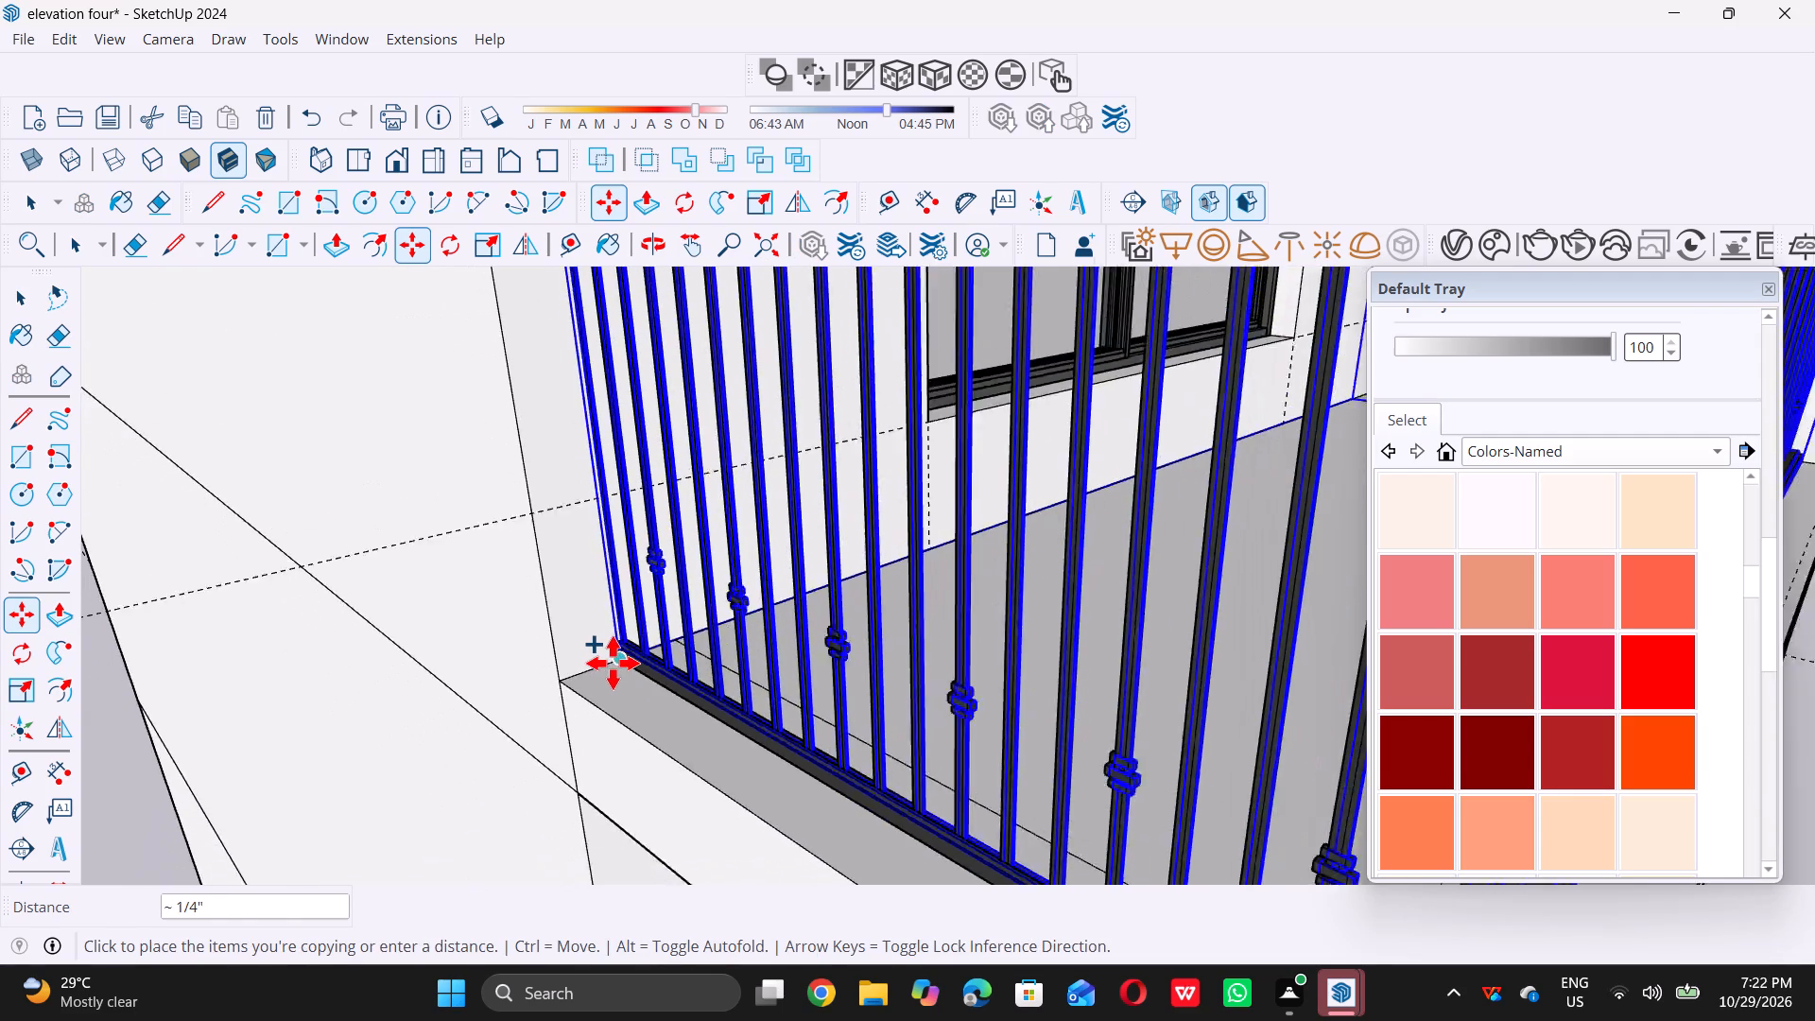
scroll(613, 663, "up", 1)
scroll(613, 663, "down", 20)
scroll(613, 663, "down", 8)
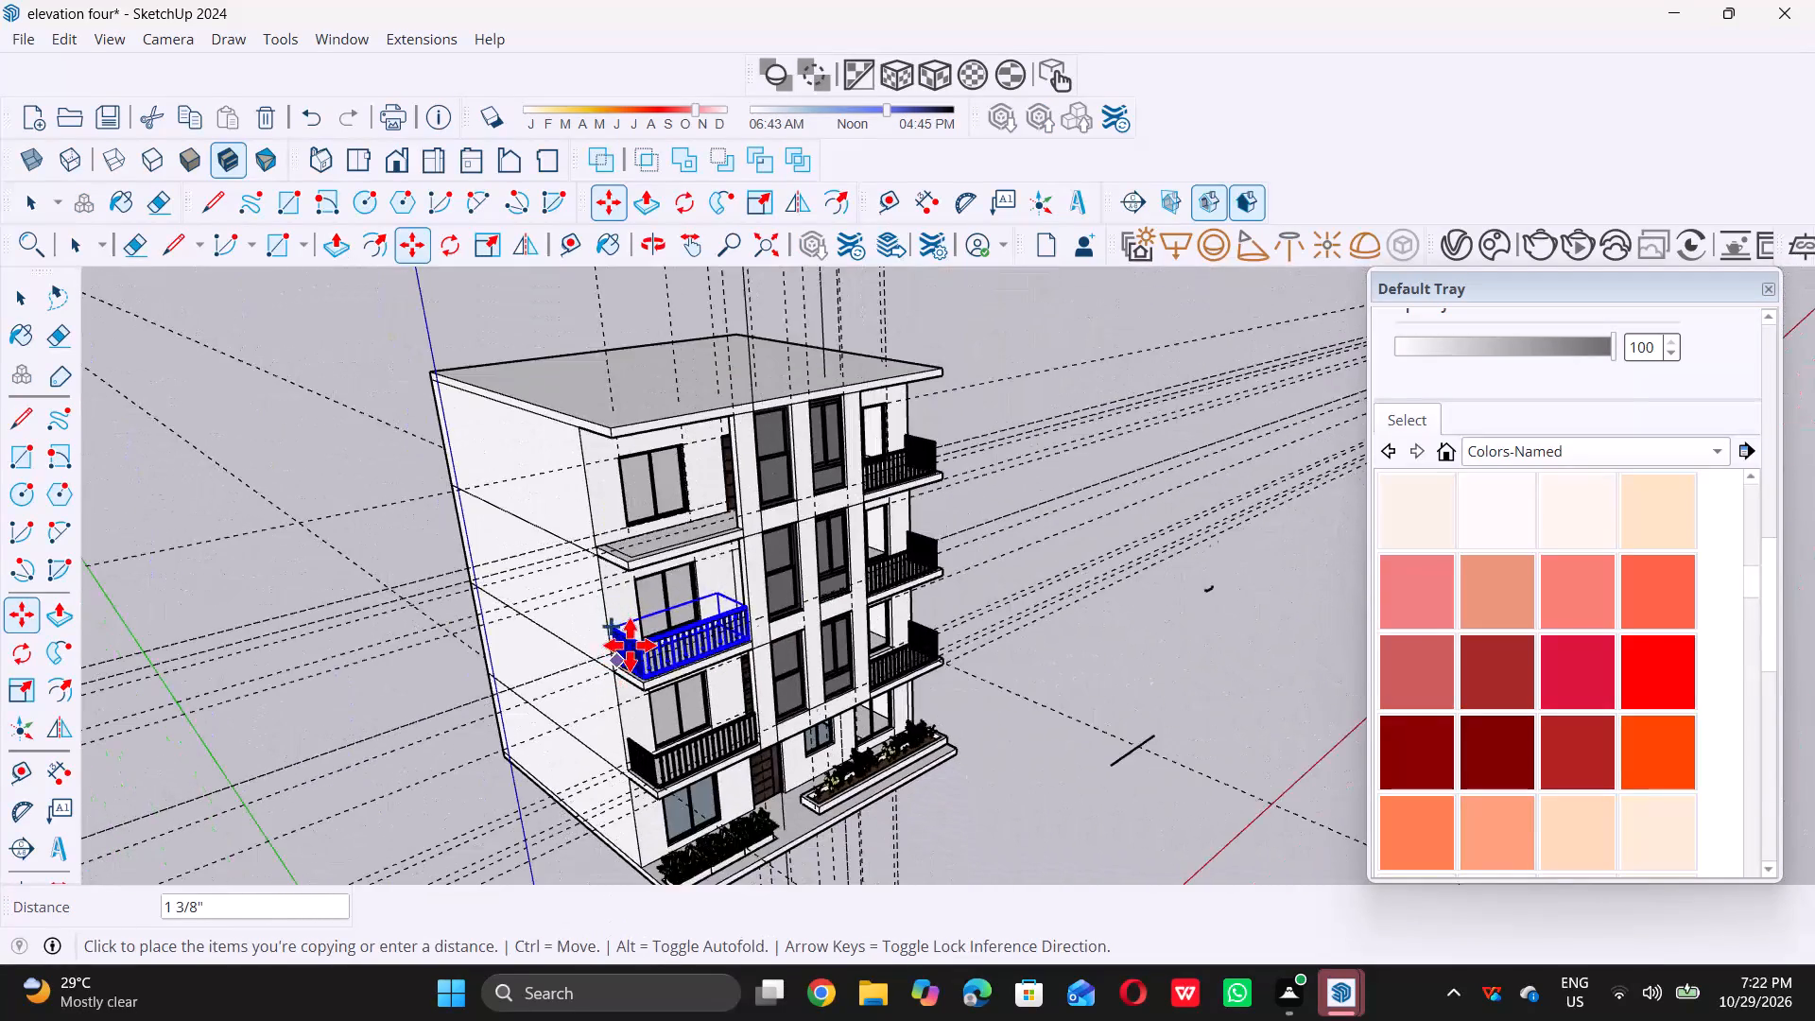
scroll(611, 539, "up", 18)
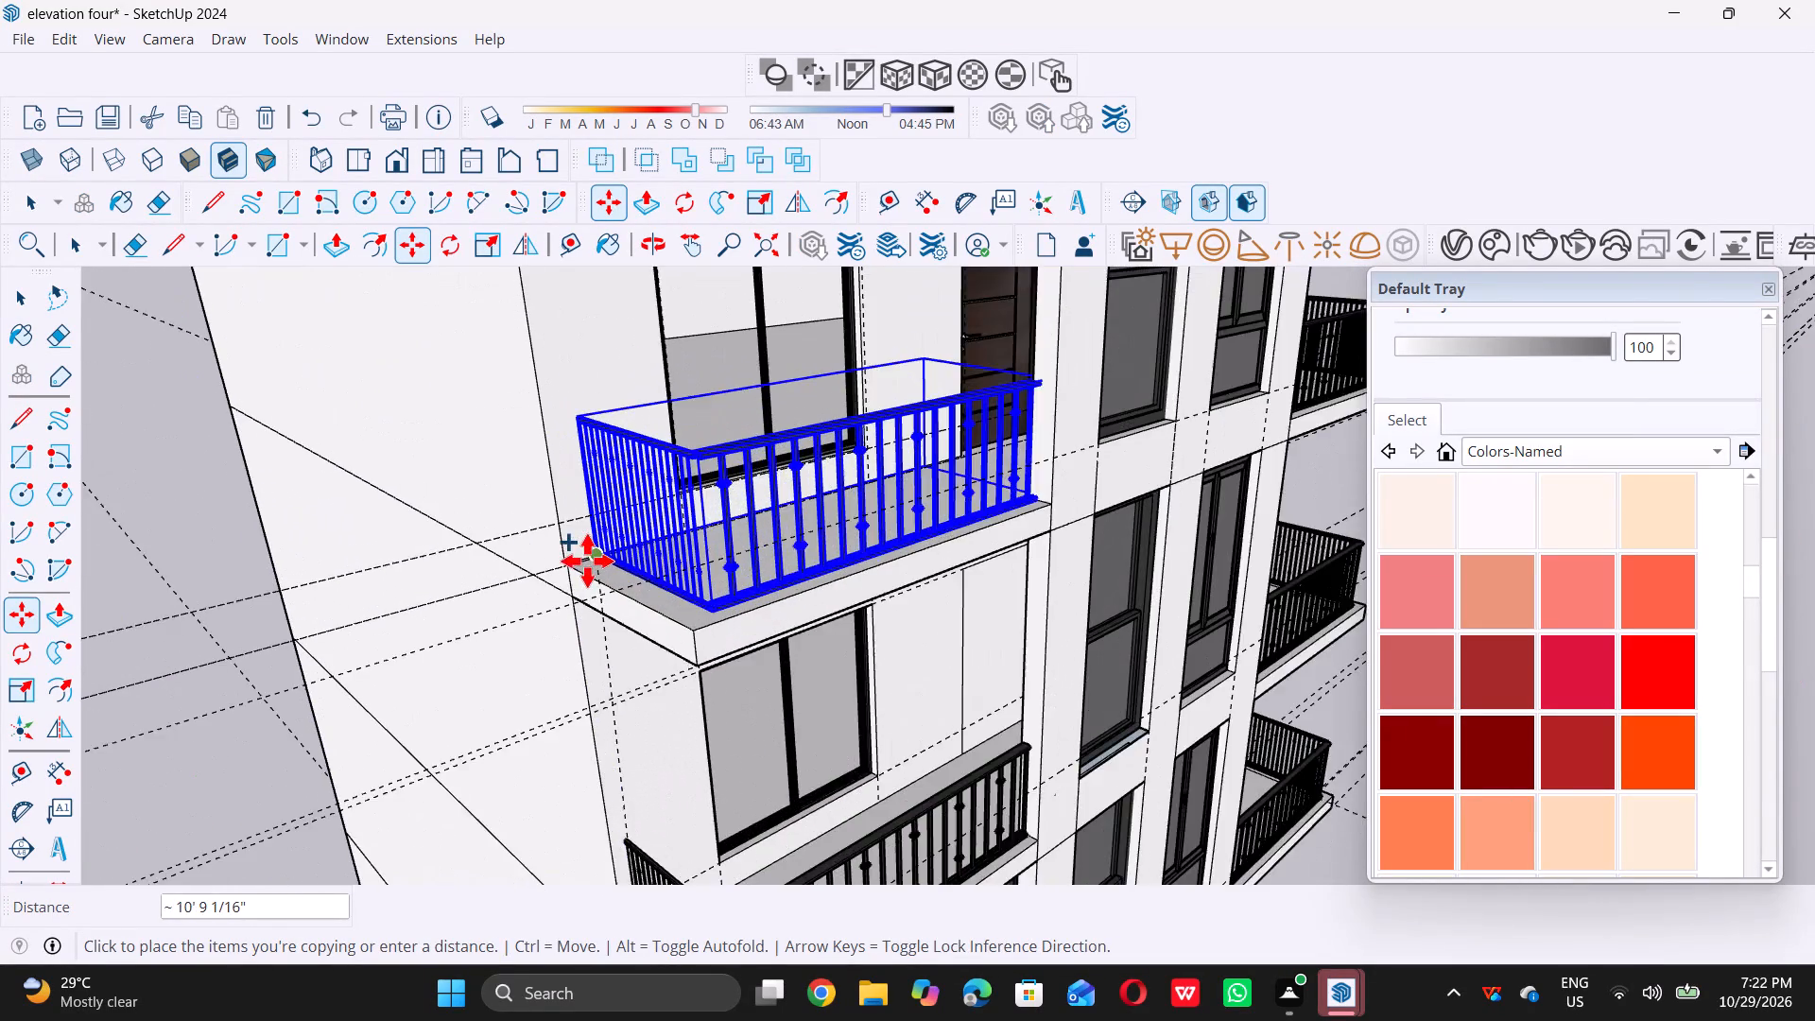
scroll(587, 561, "up", 20)
scroll(587, 561, "up", 2)
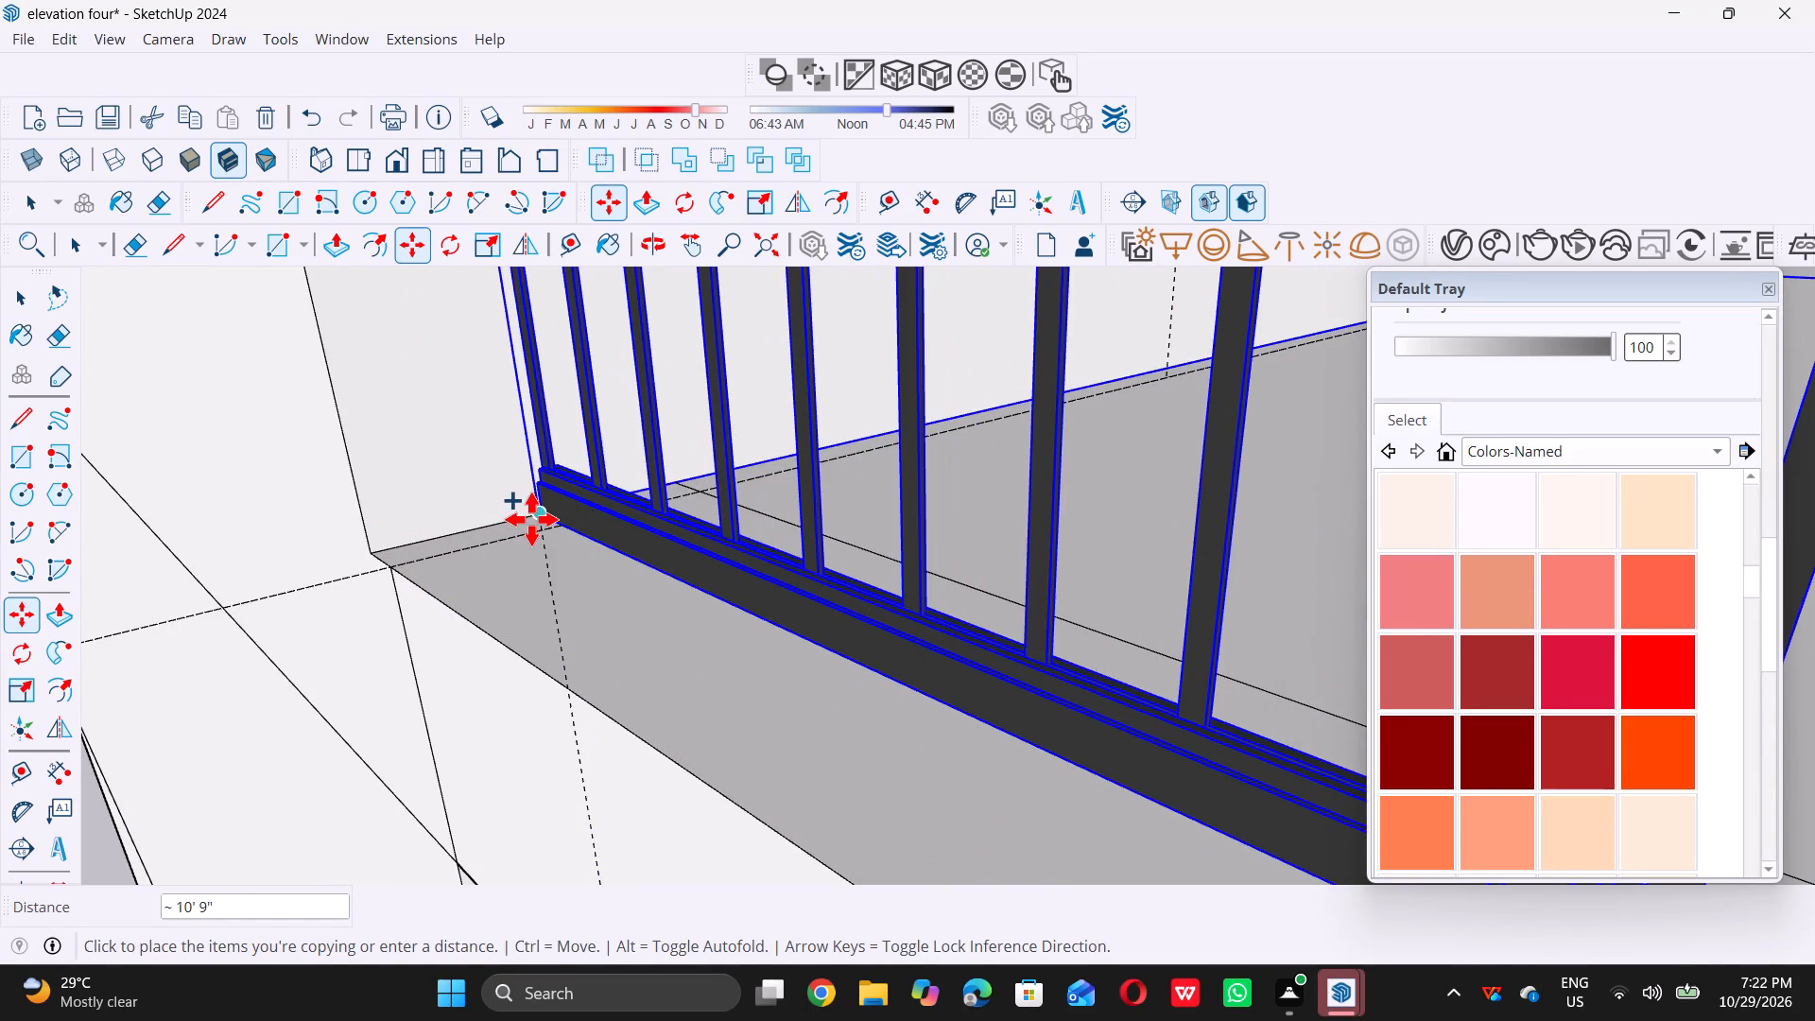
double_click(531, 519)
key("space")
scroll(529, 519, "down", 9)
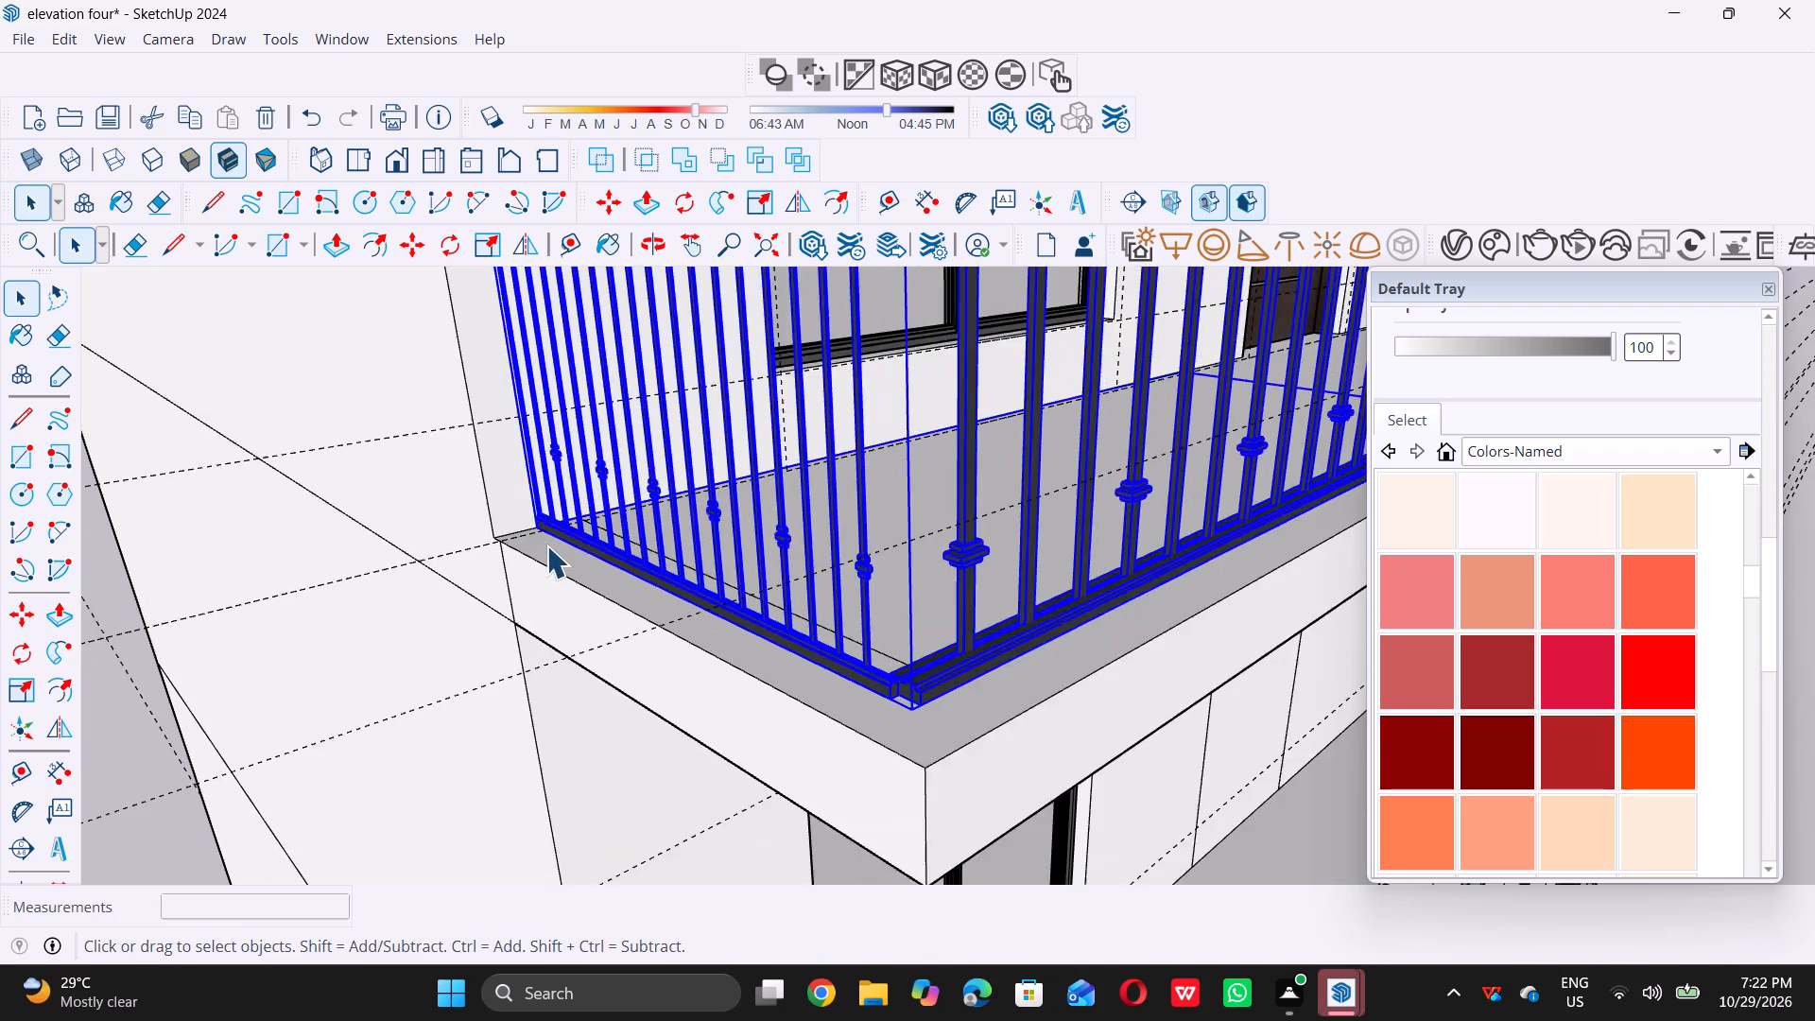
scroll(546, 545, "down", 14)
double_click(193, 715)
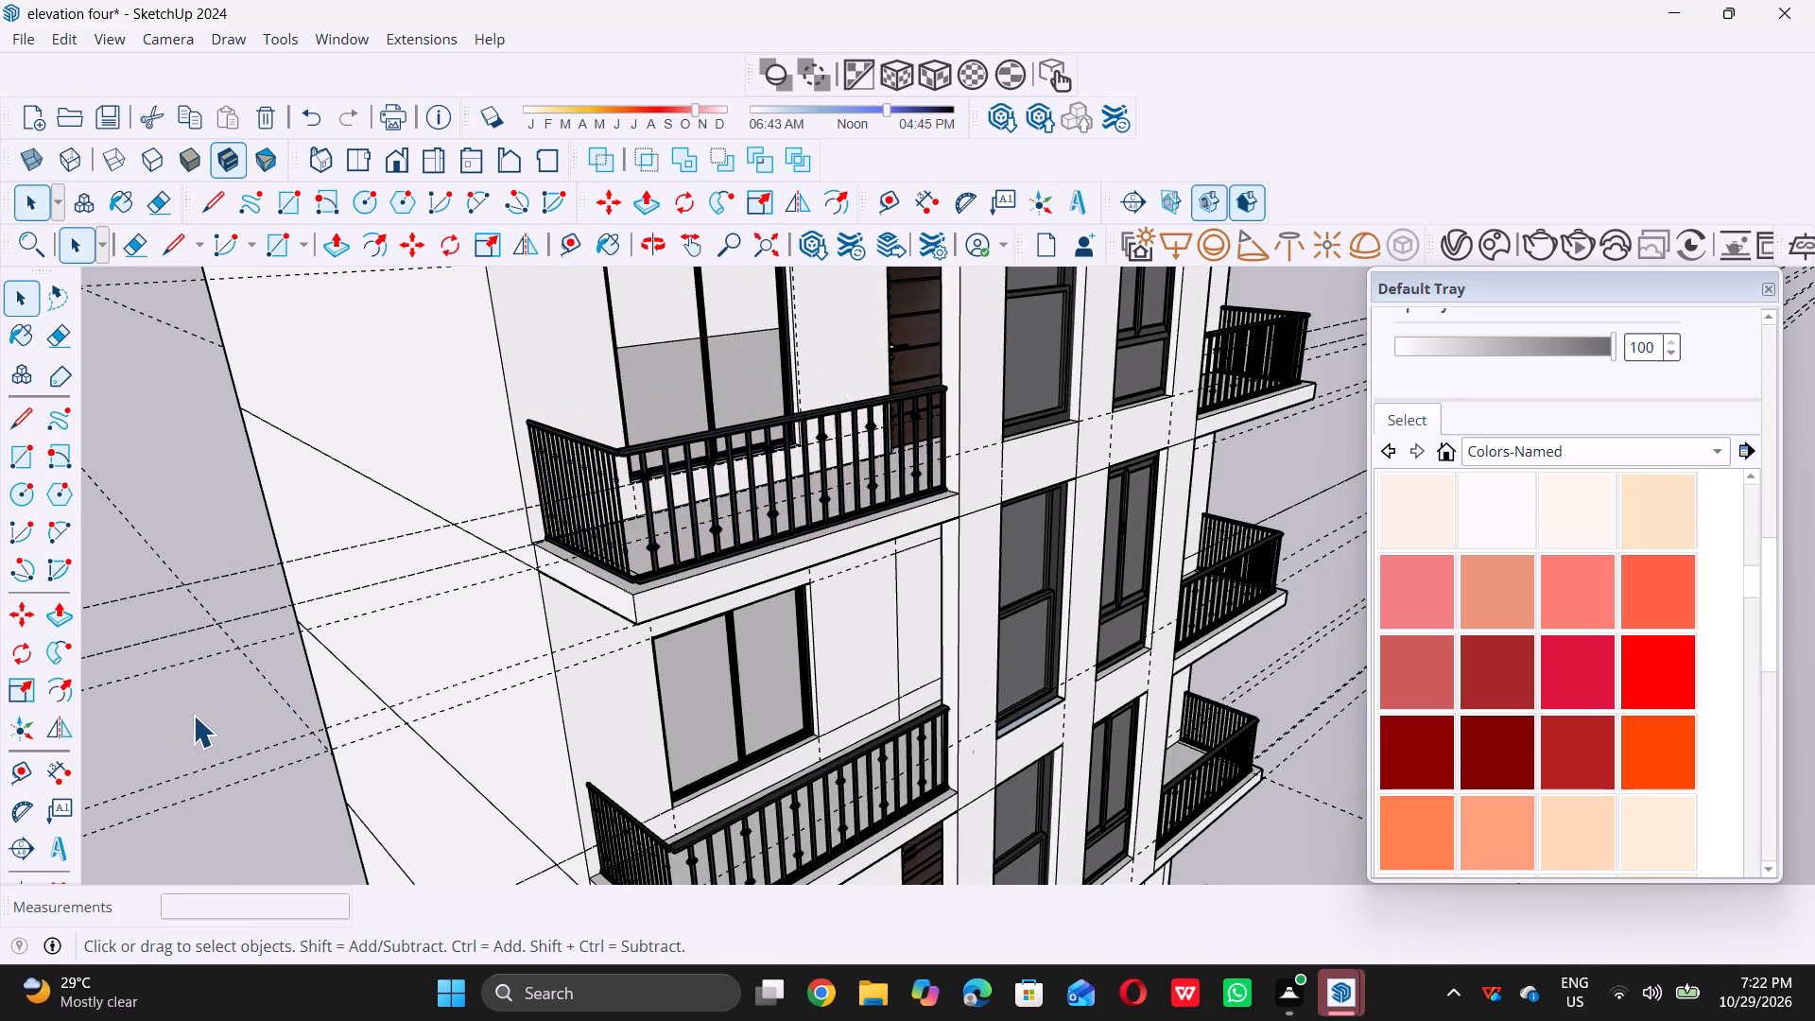
Examine the whole building from the front, side and above, checking the balcony railings on every storey and the roof slab.
scroll(251, 696, "down", 8)
middle_click_drag(643, 580, 676, 652)
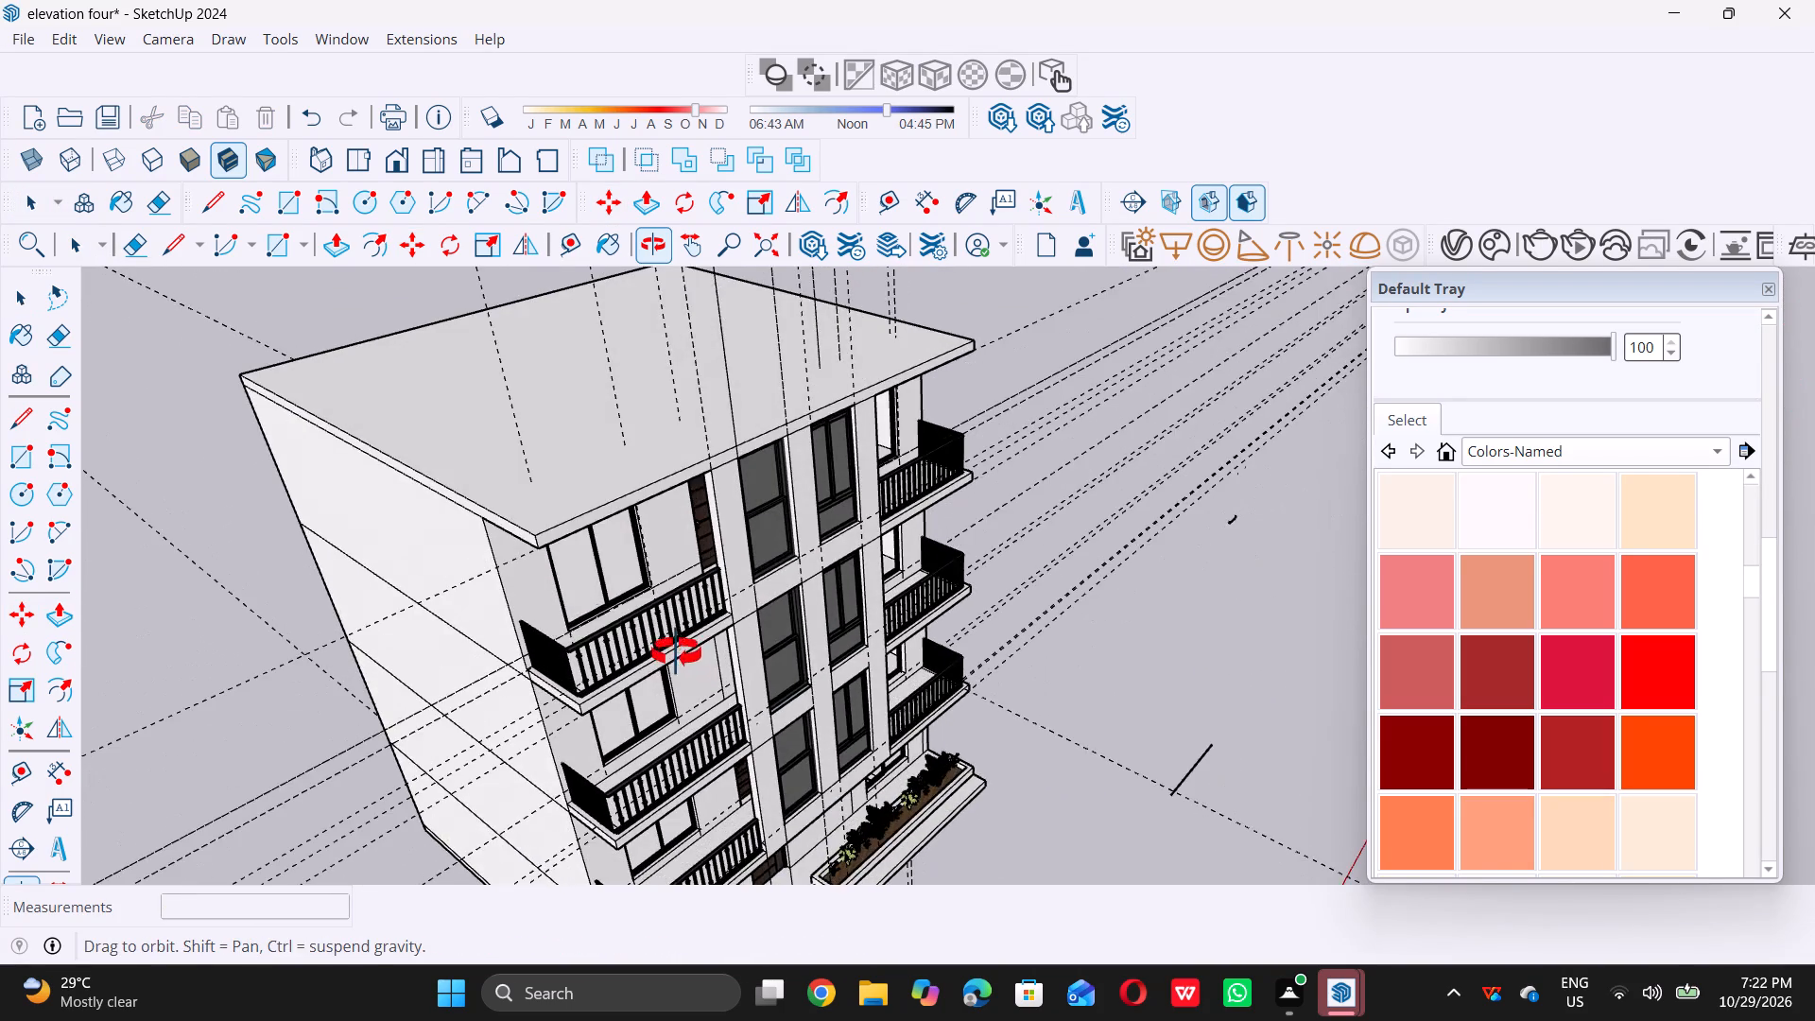
middle_click_drag(676, 652, 351, 524)
scroll(363, 520, "down", 5)
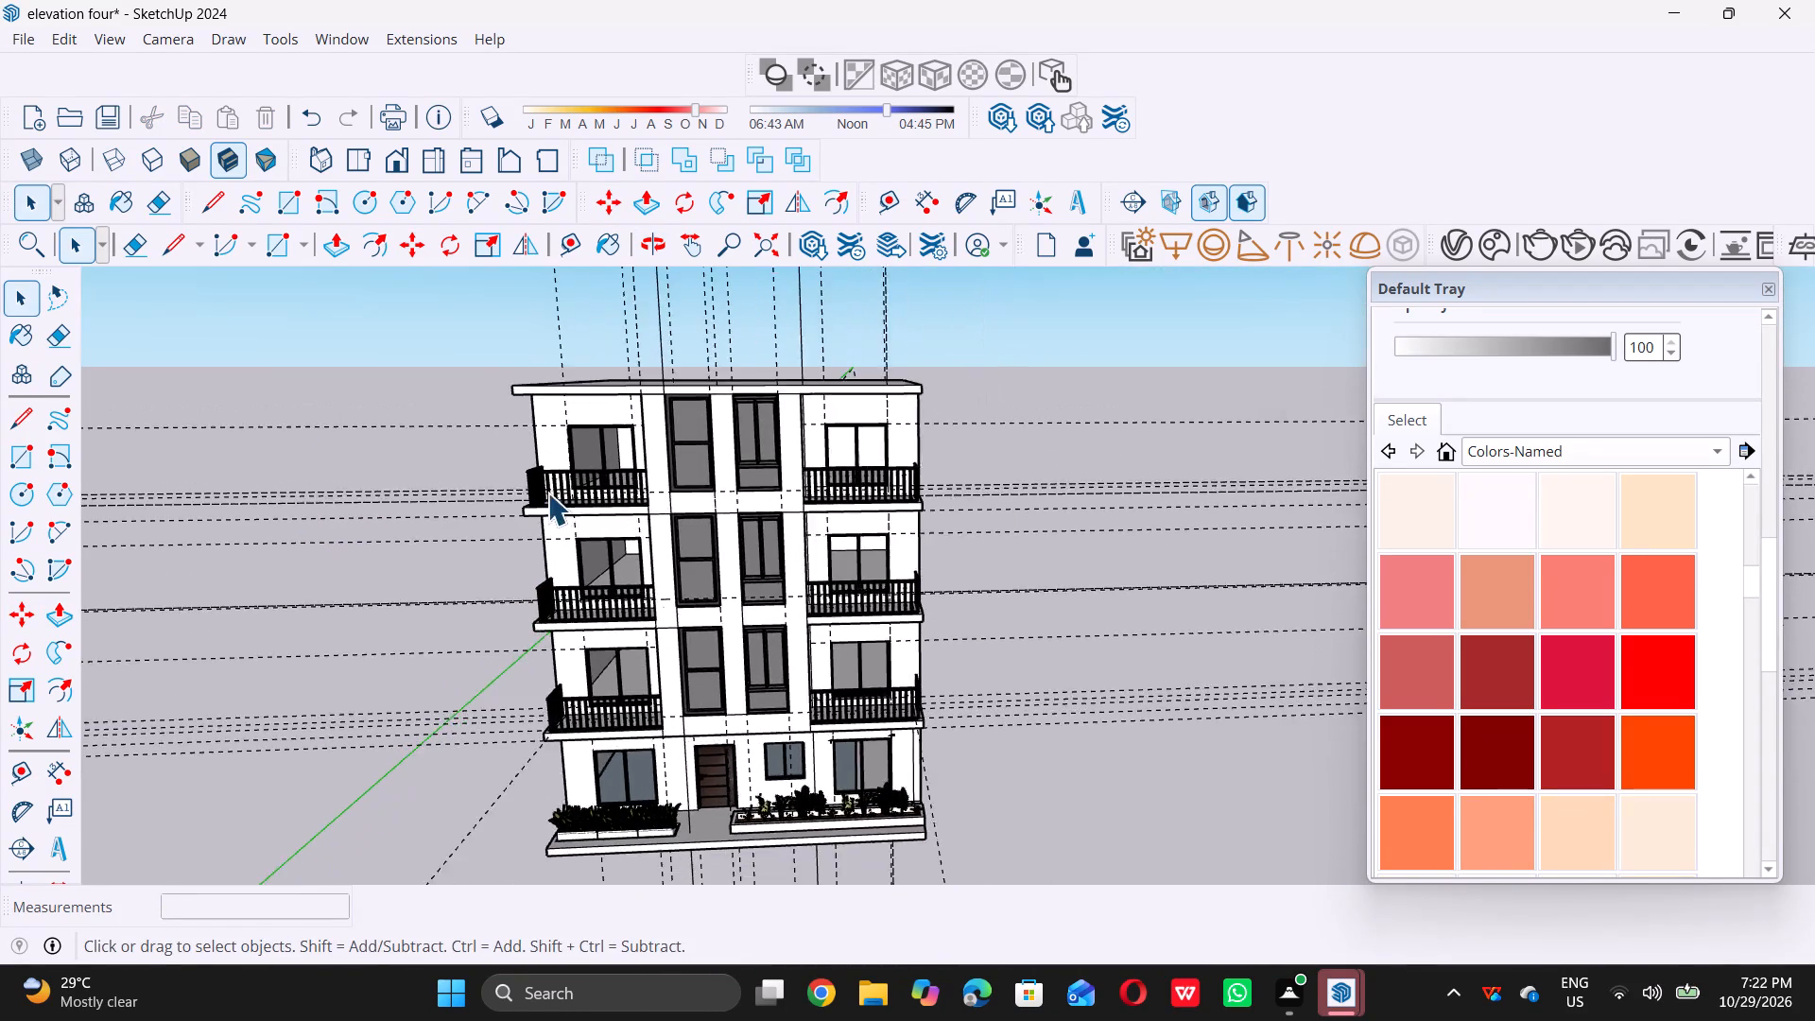
scroll(547, 493, "down", 4)
middle_click_drag(607, 545, 610, 536)
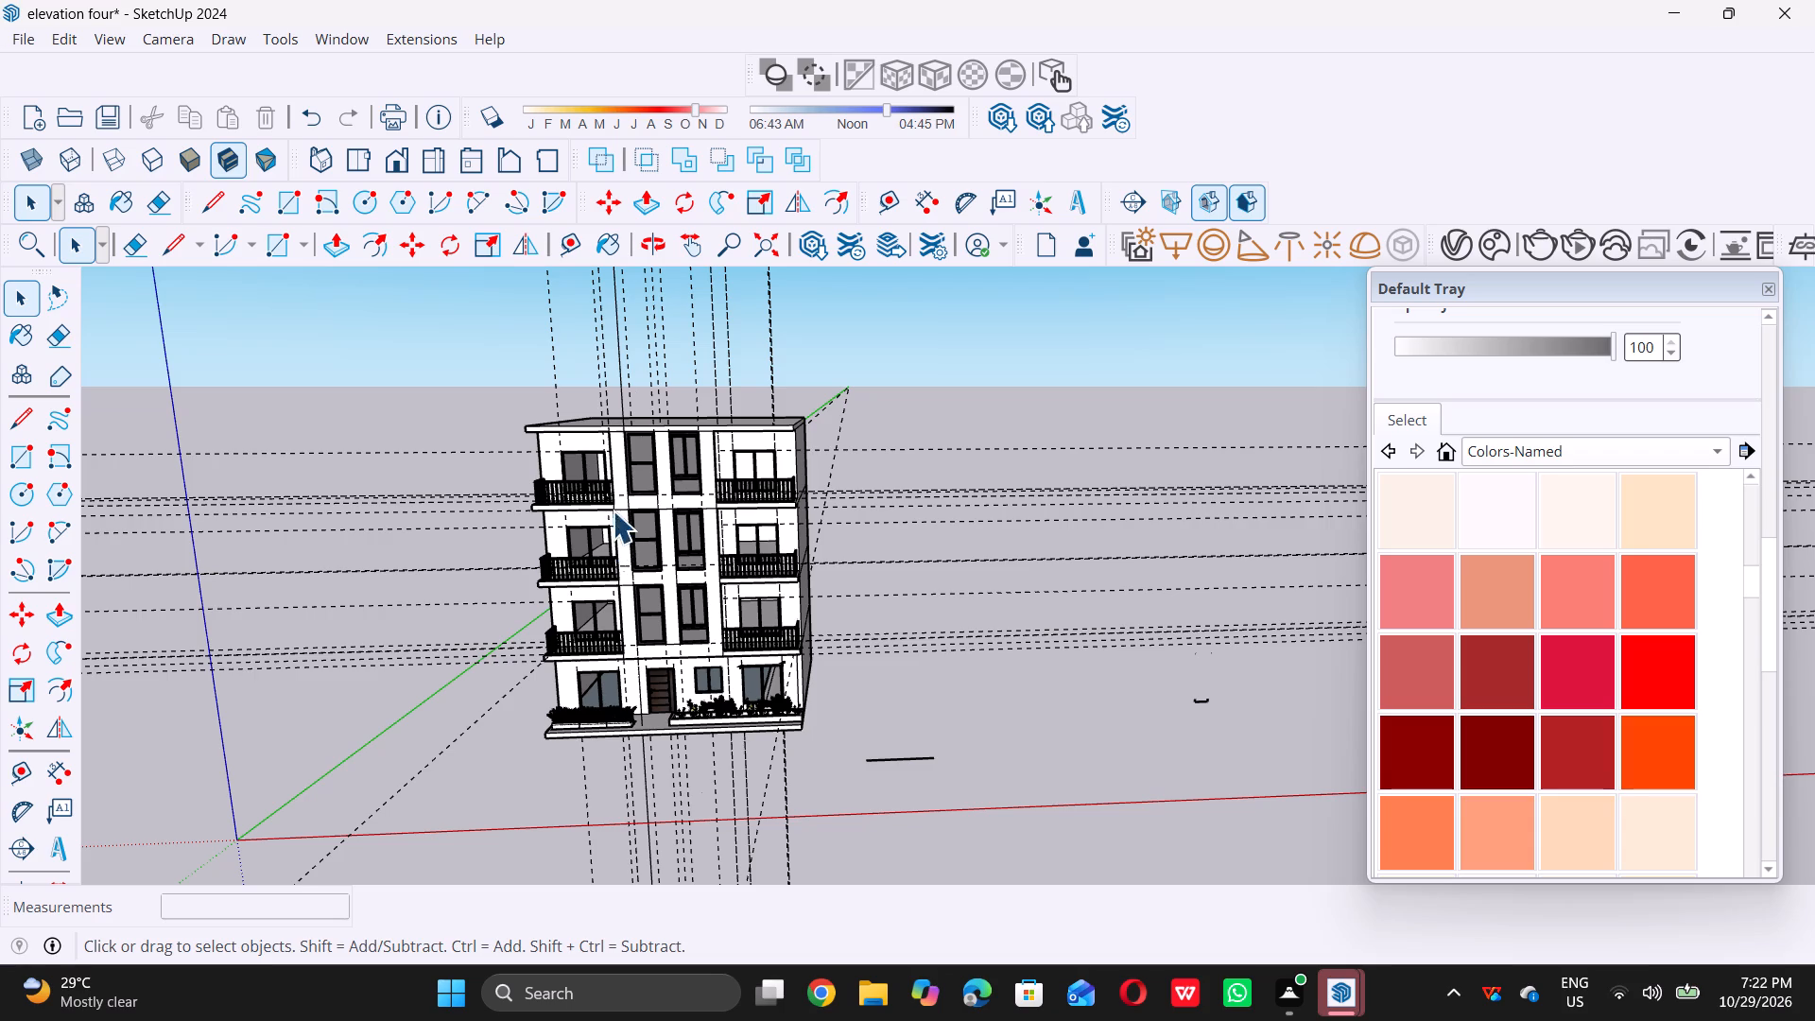
scroll(692, 381, "down", 6)
scroll(548, 308, "down", 1)
scroll(633, 379, "down", 3)
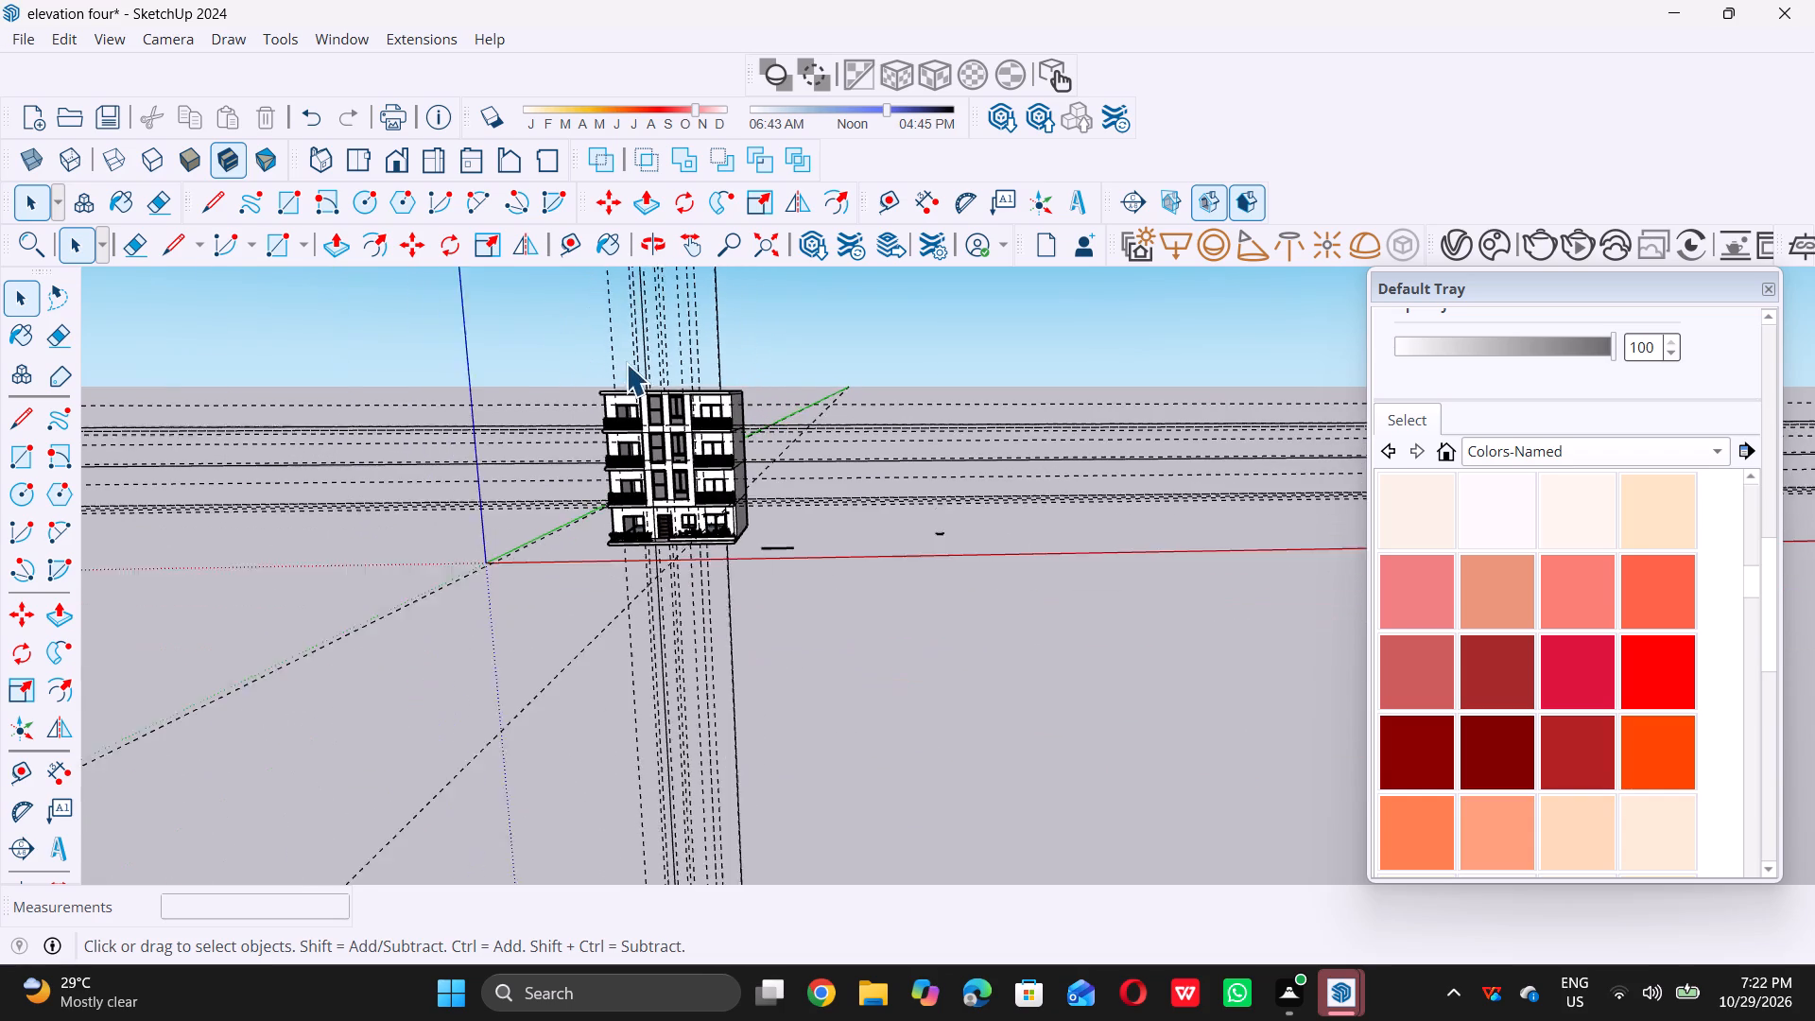
scroll(626, 363, "down", 1)
middle_click_drag(622, 362, 667, 407)
scroll(654, 390, "up", 10)
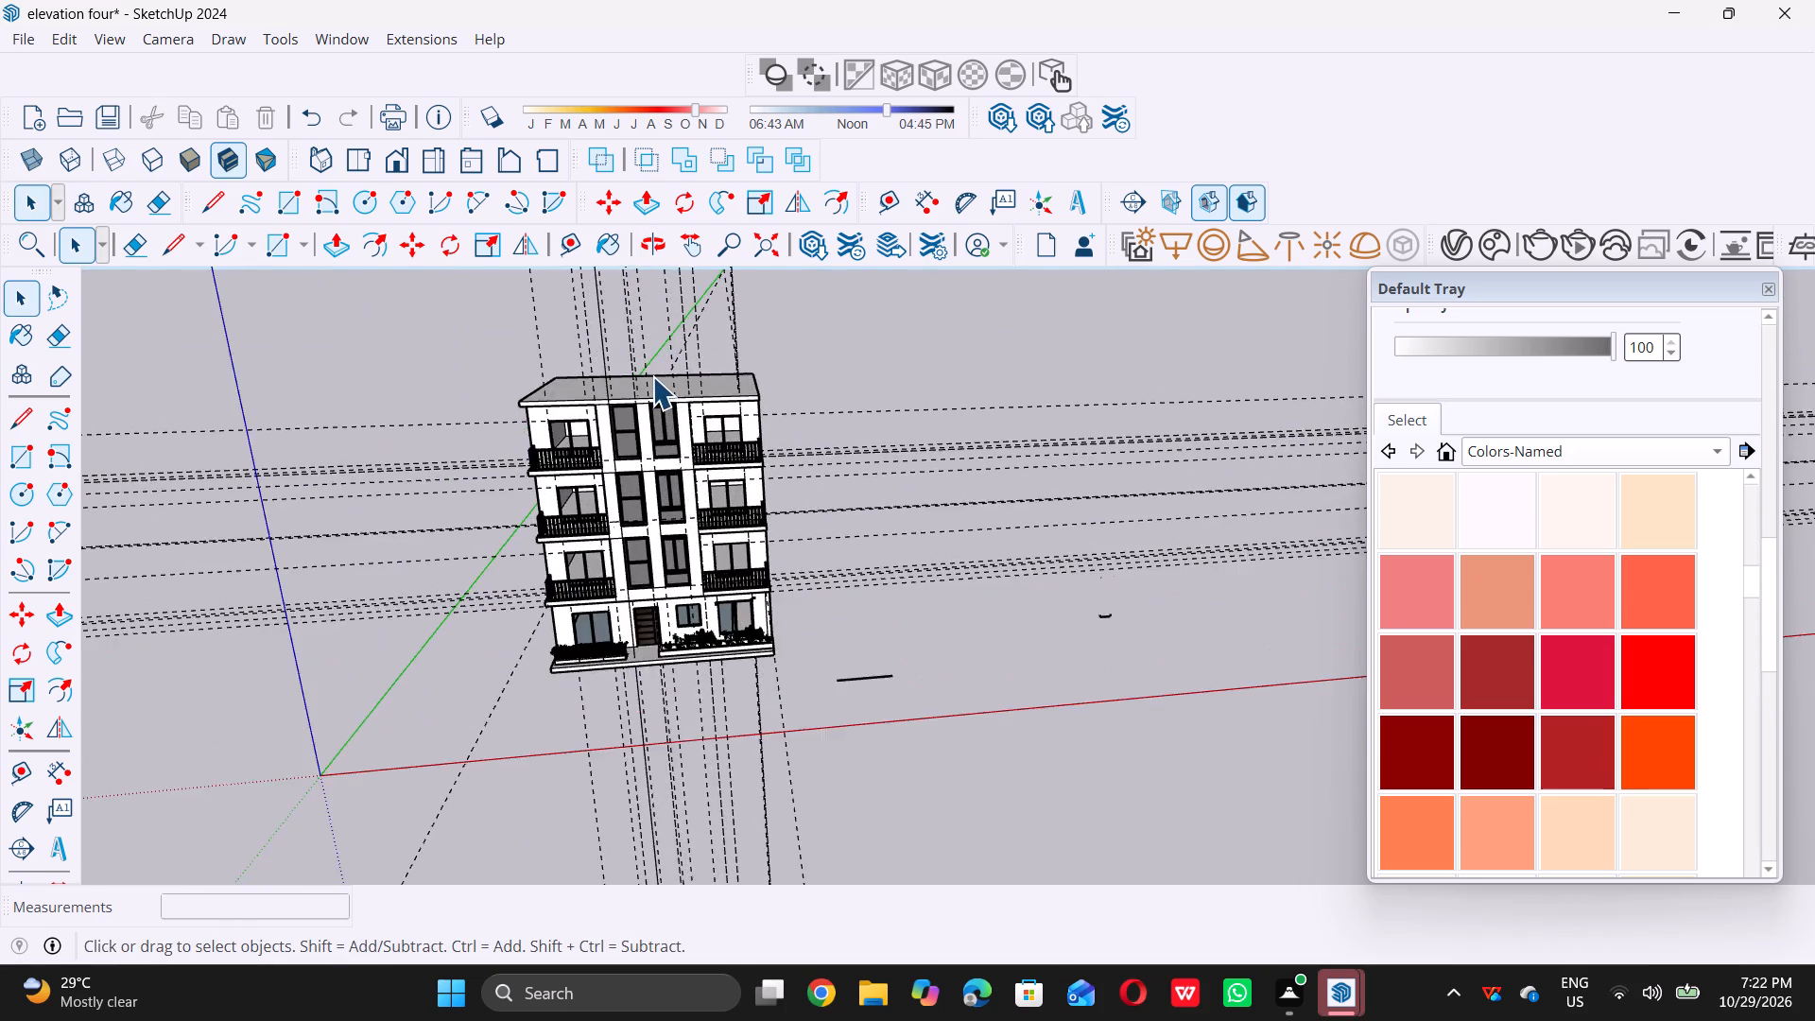
scroll(652, 376, "up", 3)
scroll(713, 345, "down", 4)
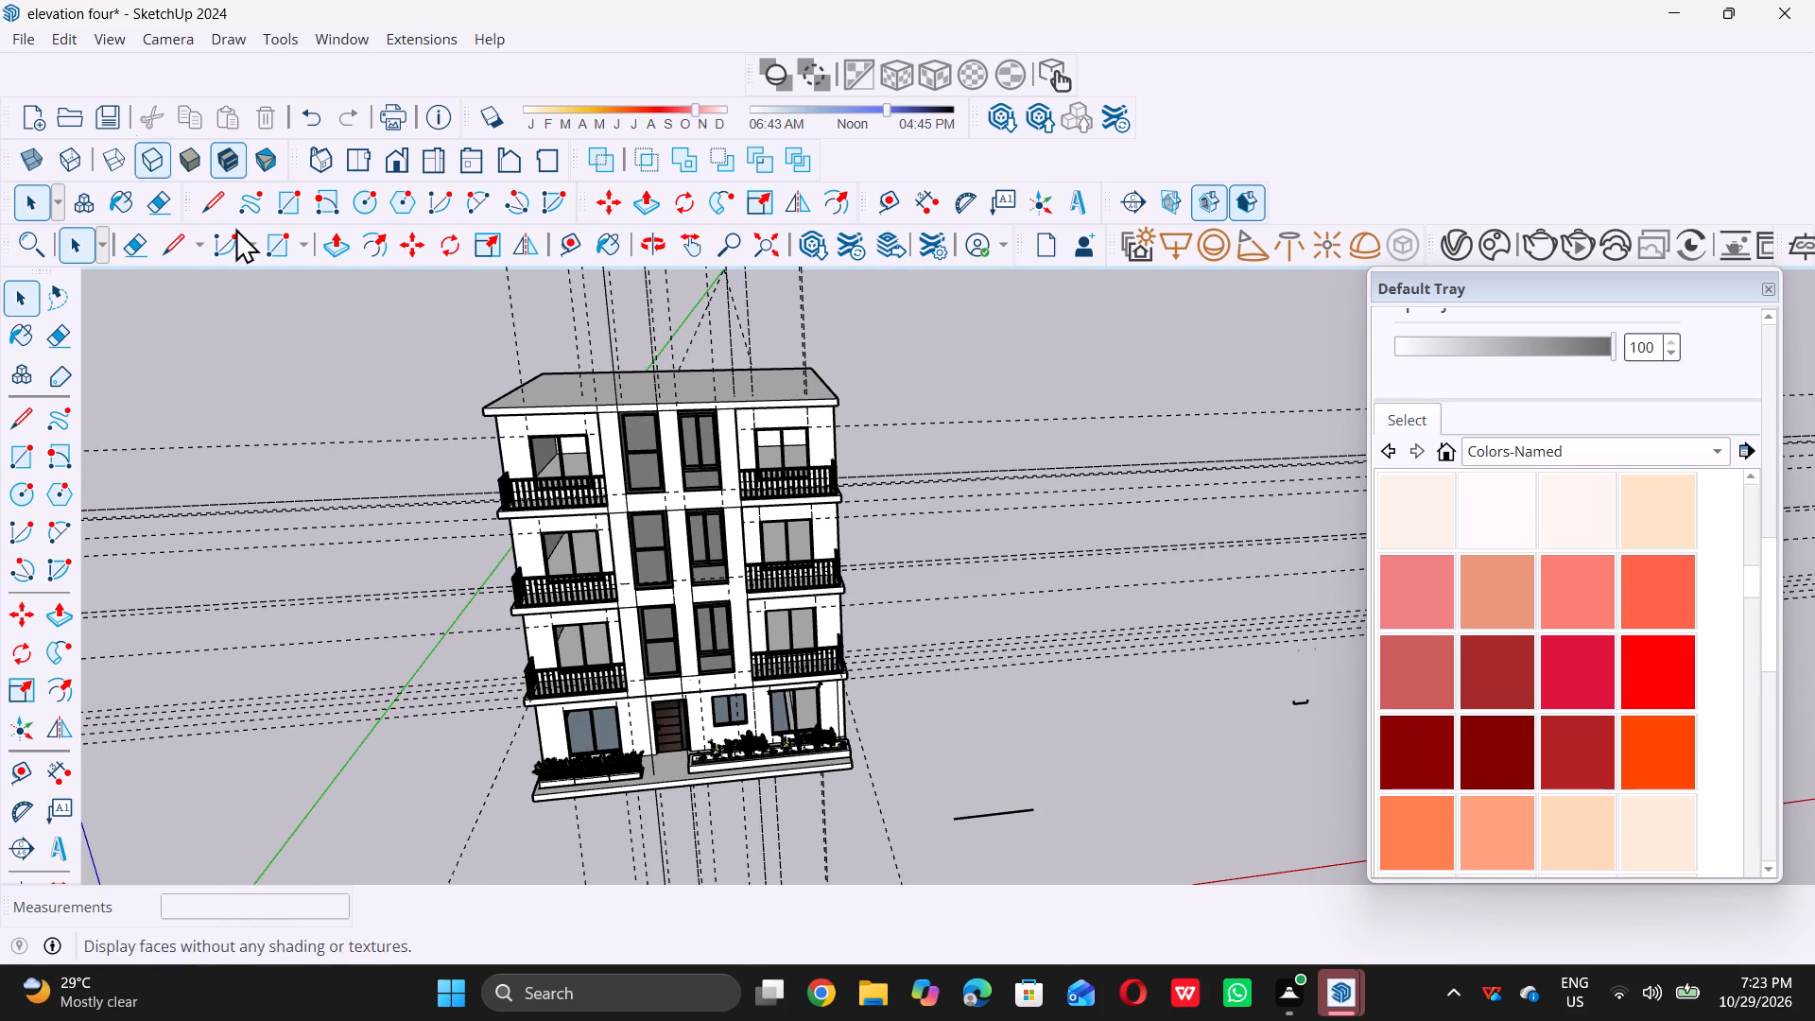
scroll(682, 497, "down", 6)
middle_click_drag(488, 490, 648, 457)
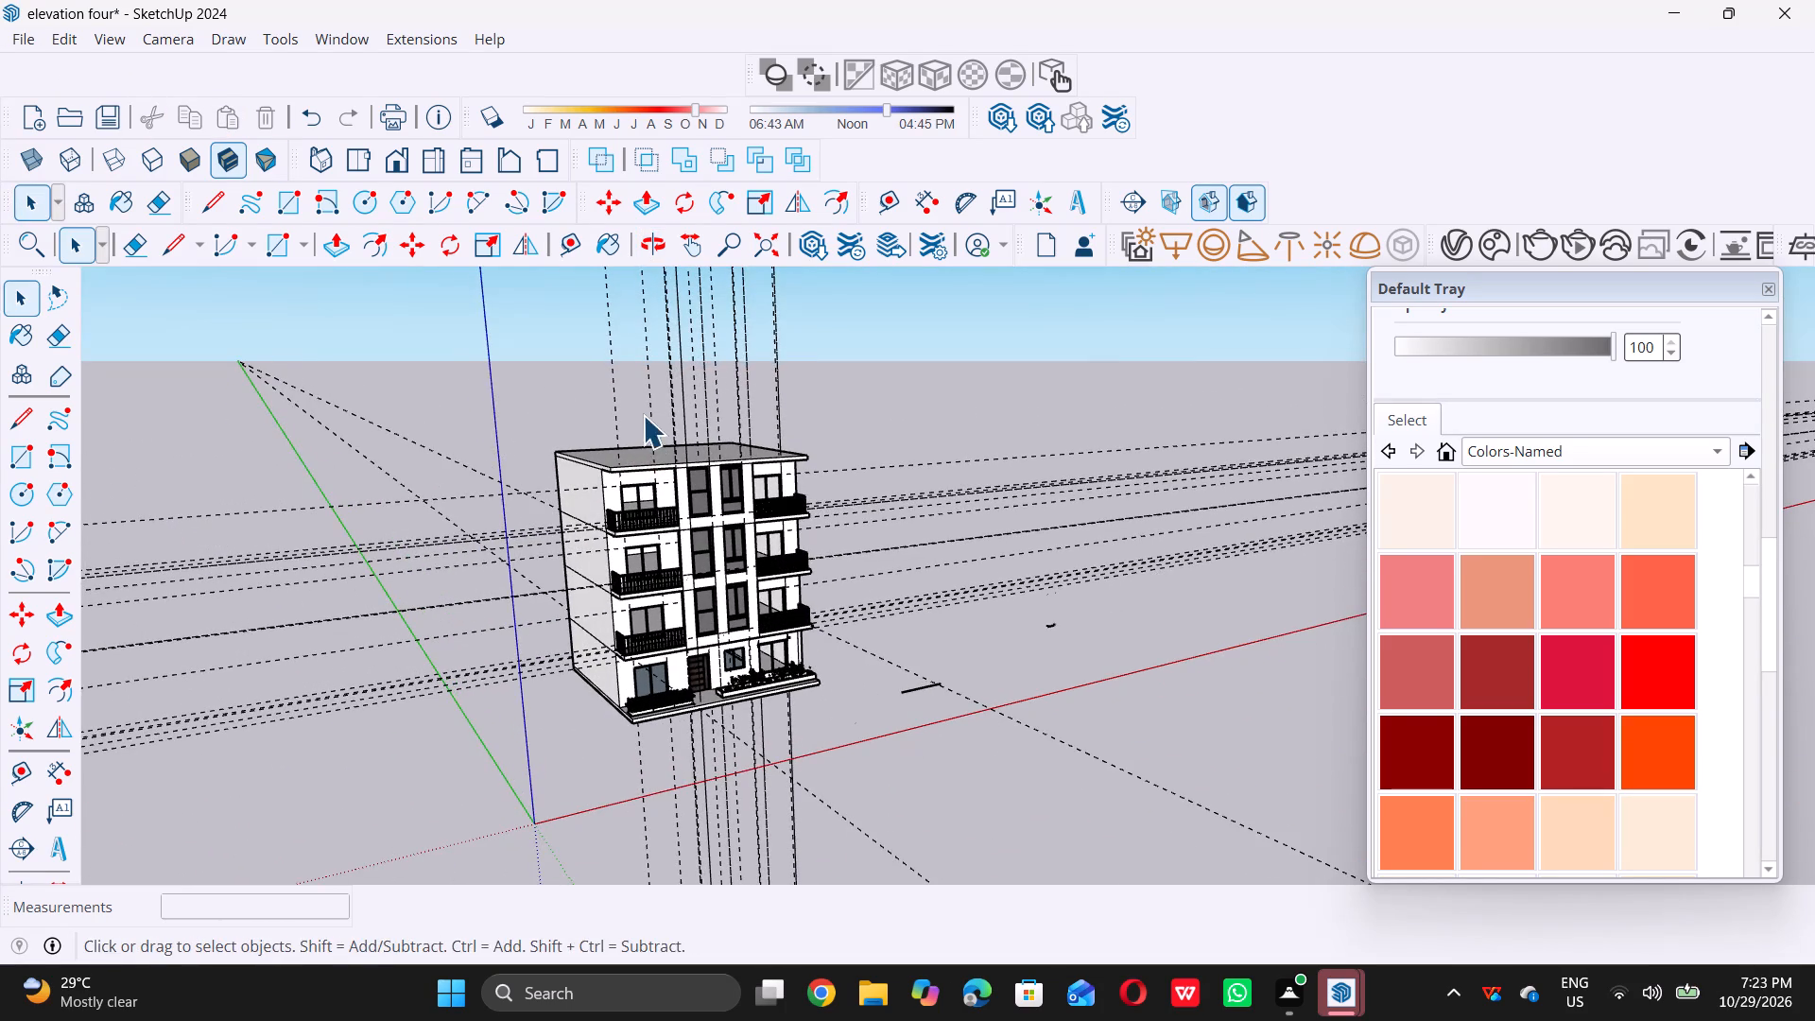
scroll(633, 422, "down", 2)
middle_click_drag(617, 428, 581, 461)
scroll(682, 346, "up", 6)
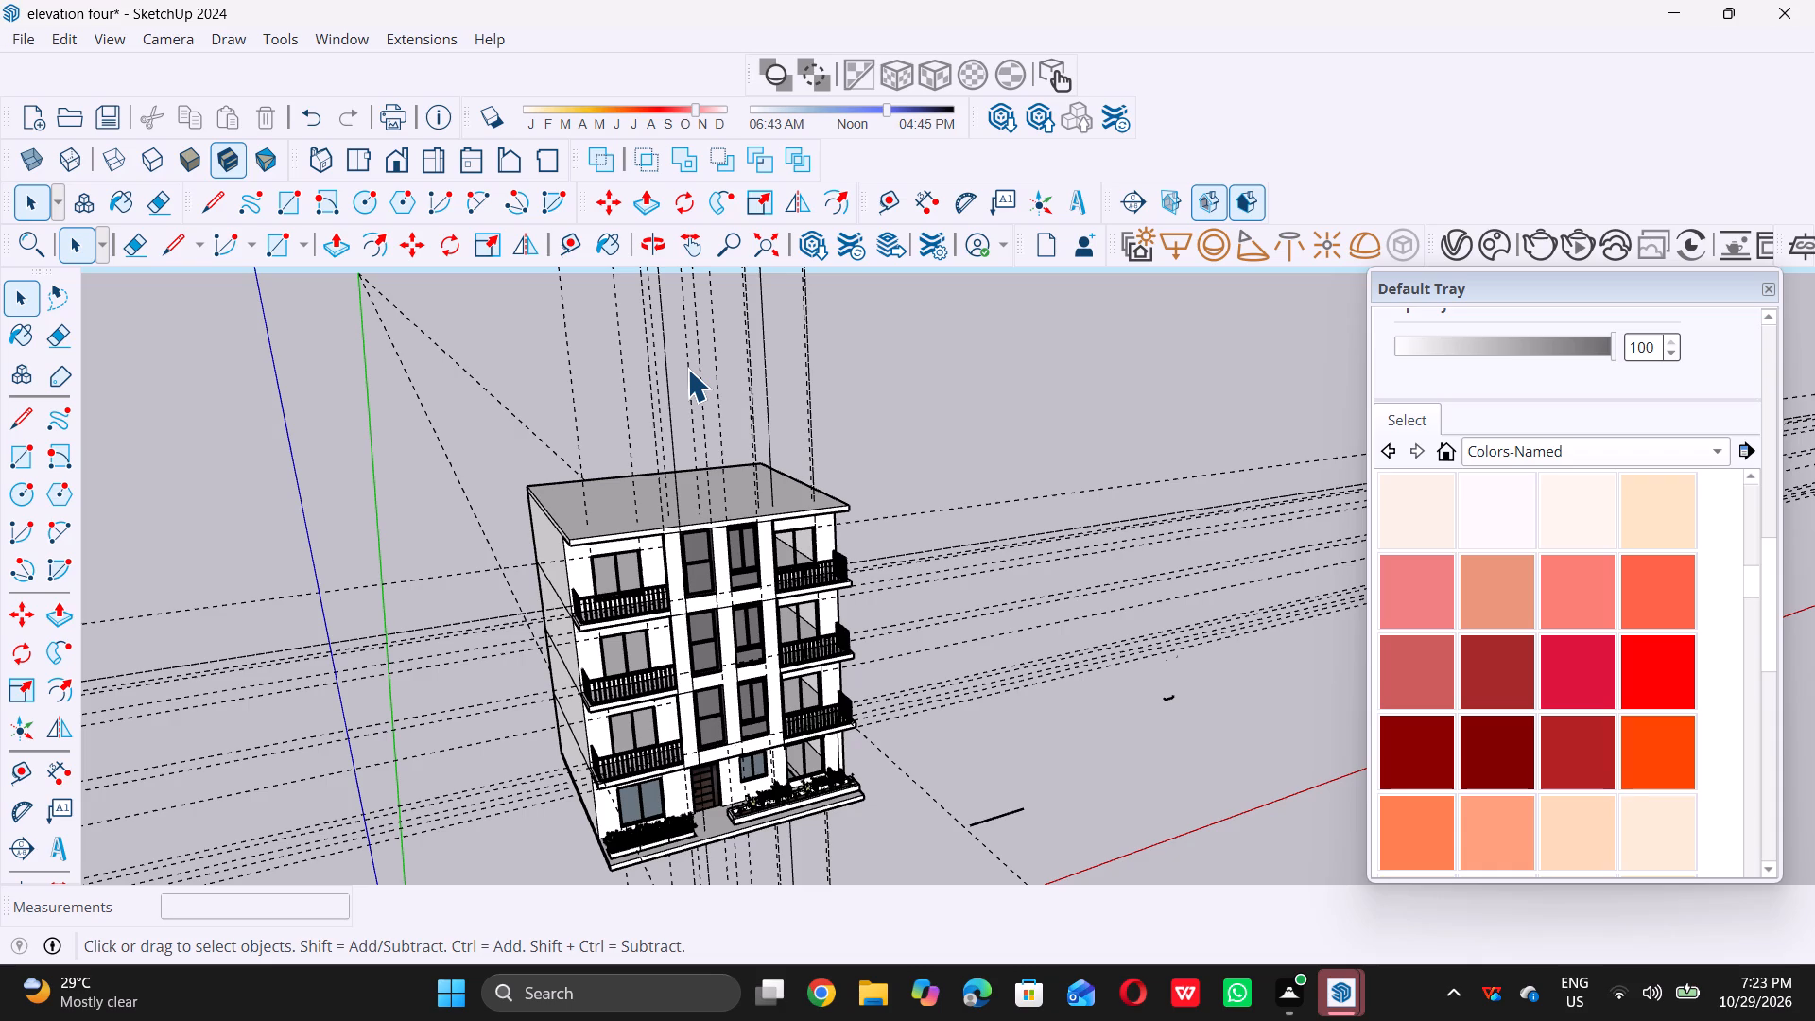
scroll(709, 395, "down", 3)
middle_click_drag(640, 433, 590, 520)
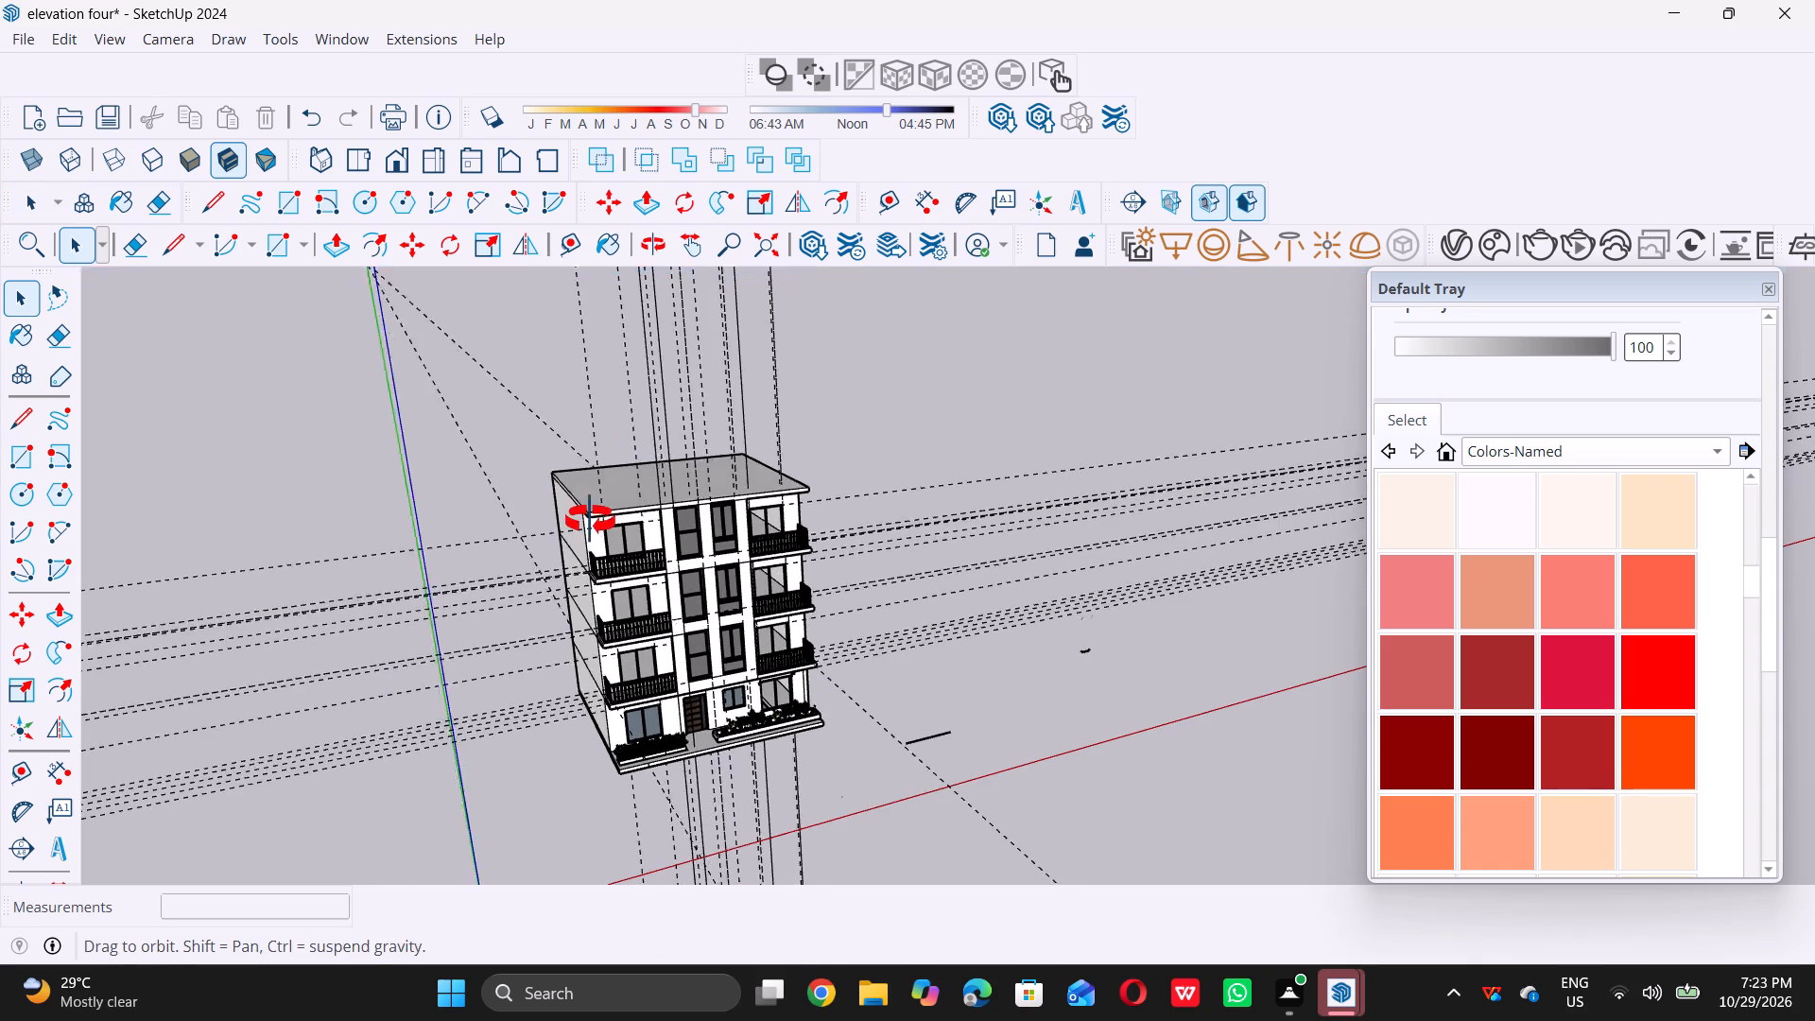
middle_click_drag(590, 520, 562, 562)
scroll(590, 520, "down", 1)
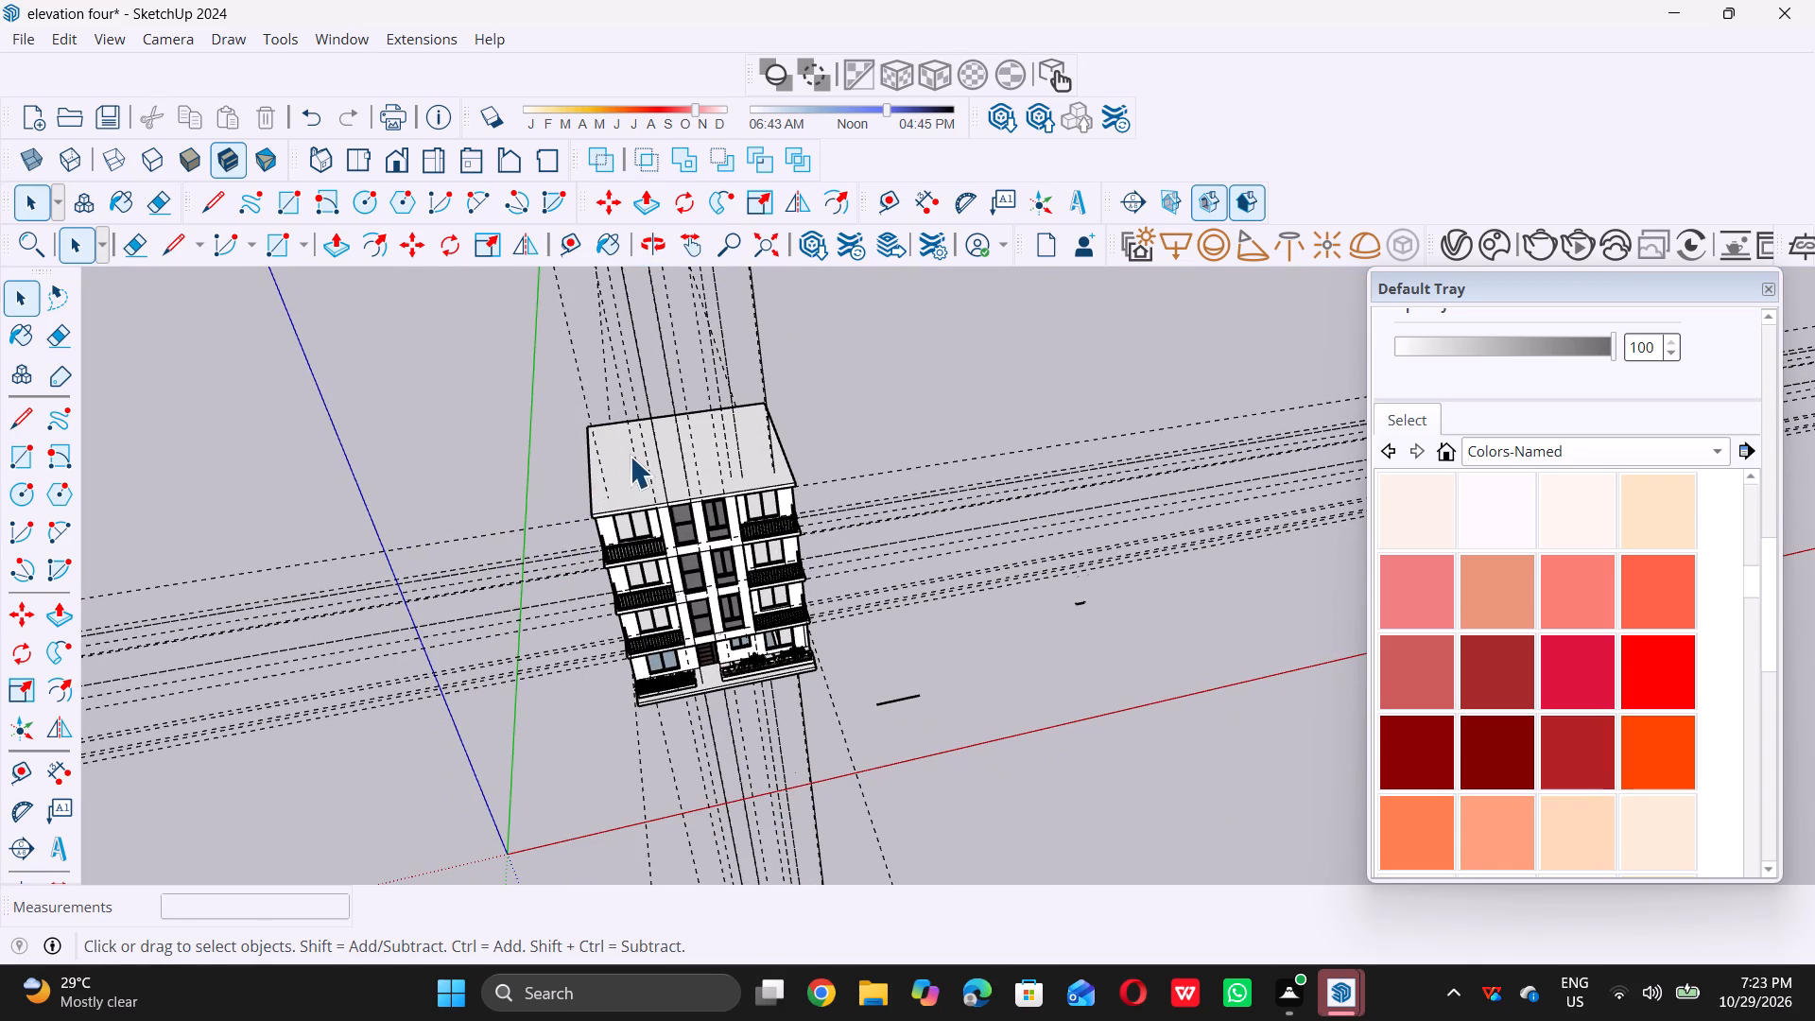
scroll(630, 456, "up", 5)
scroll(620, 518, "down", 5)
middle_click_drag(636, 607, 714, 565)
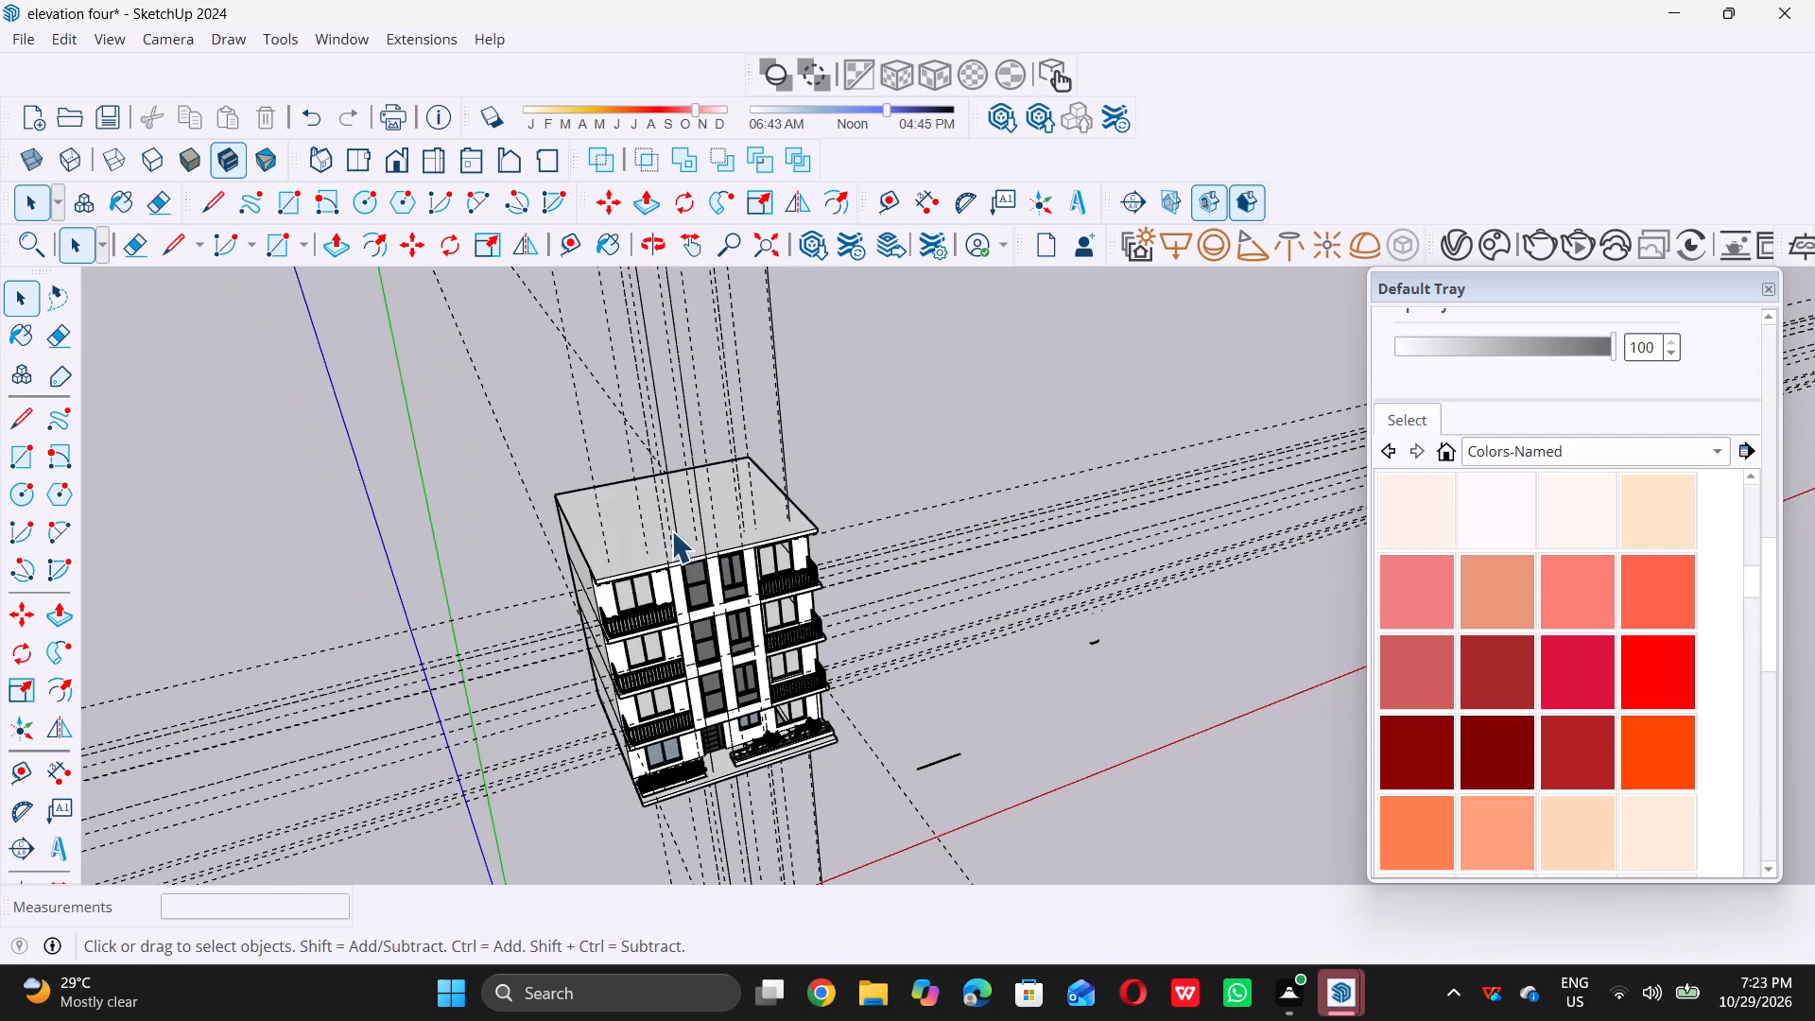
Offset the outline of the roof slab's top face 9" inward to form a border strip around its perimeter.
scroll(671, 530, "up", 6)
middle_click_drag(611, 562, 574, 575)
scroll(581, 569, "up", 4)
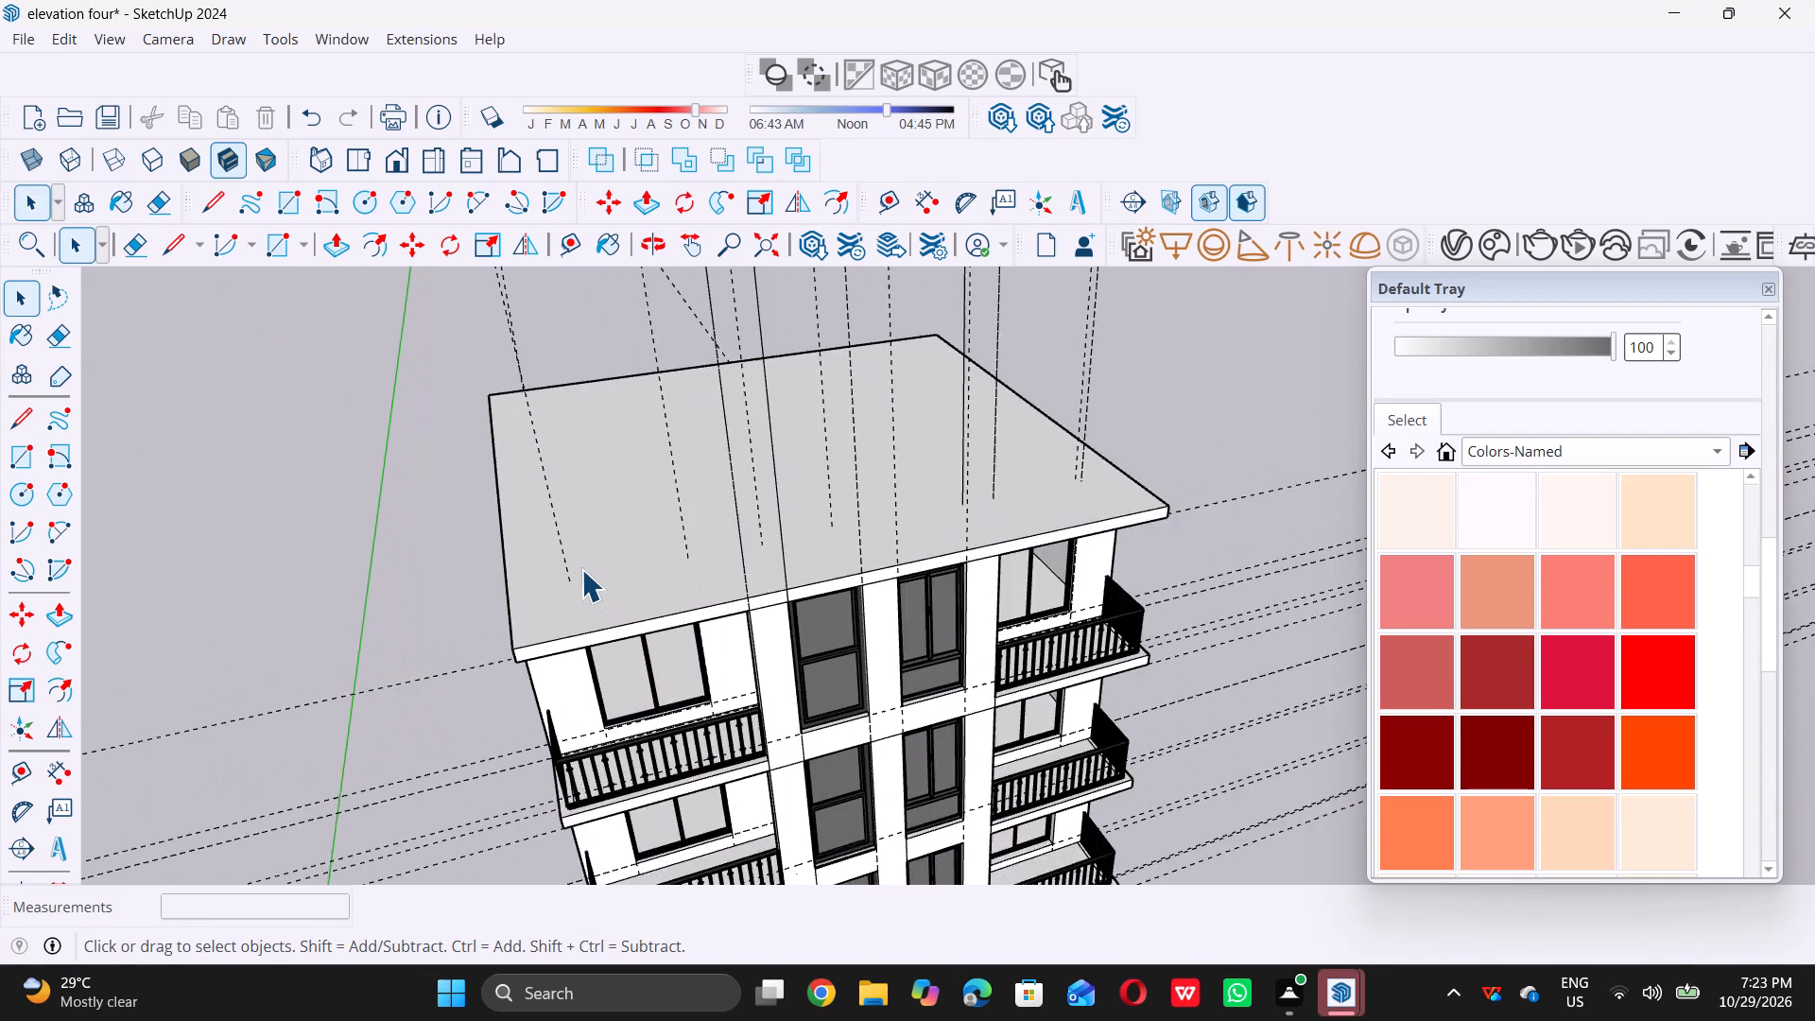
scroll(581, 569, "up", 3)
left_click(581, 568)
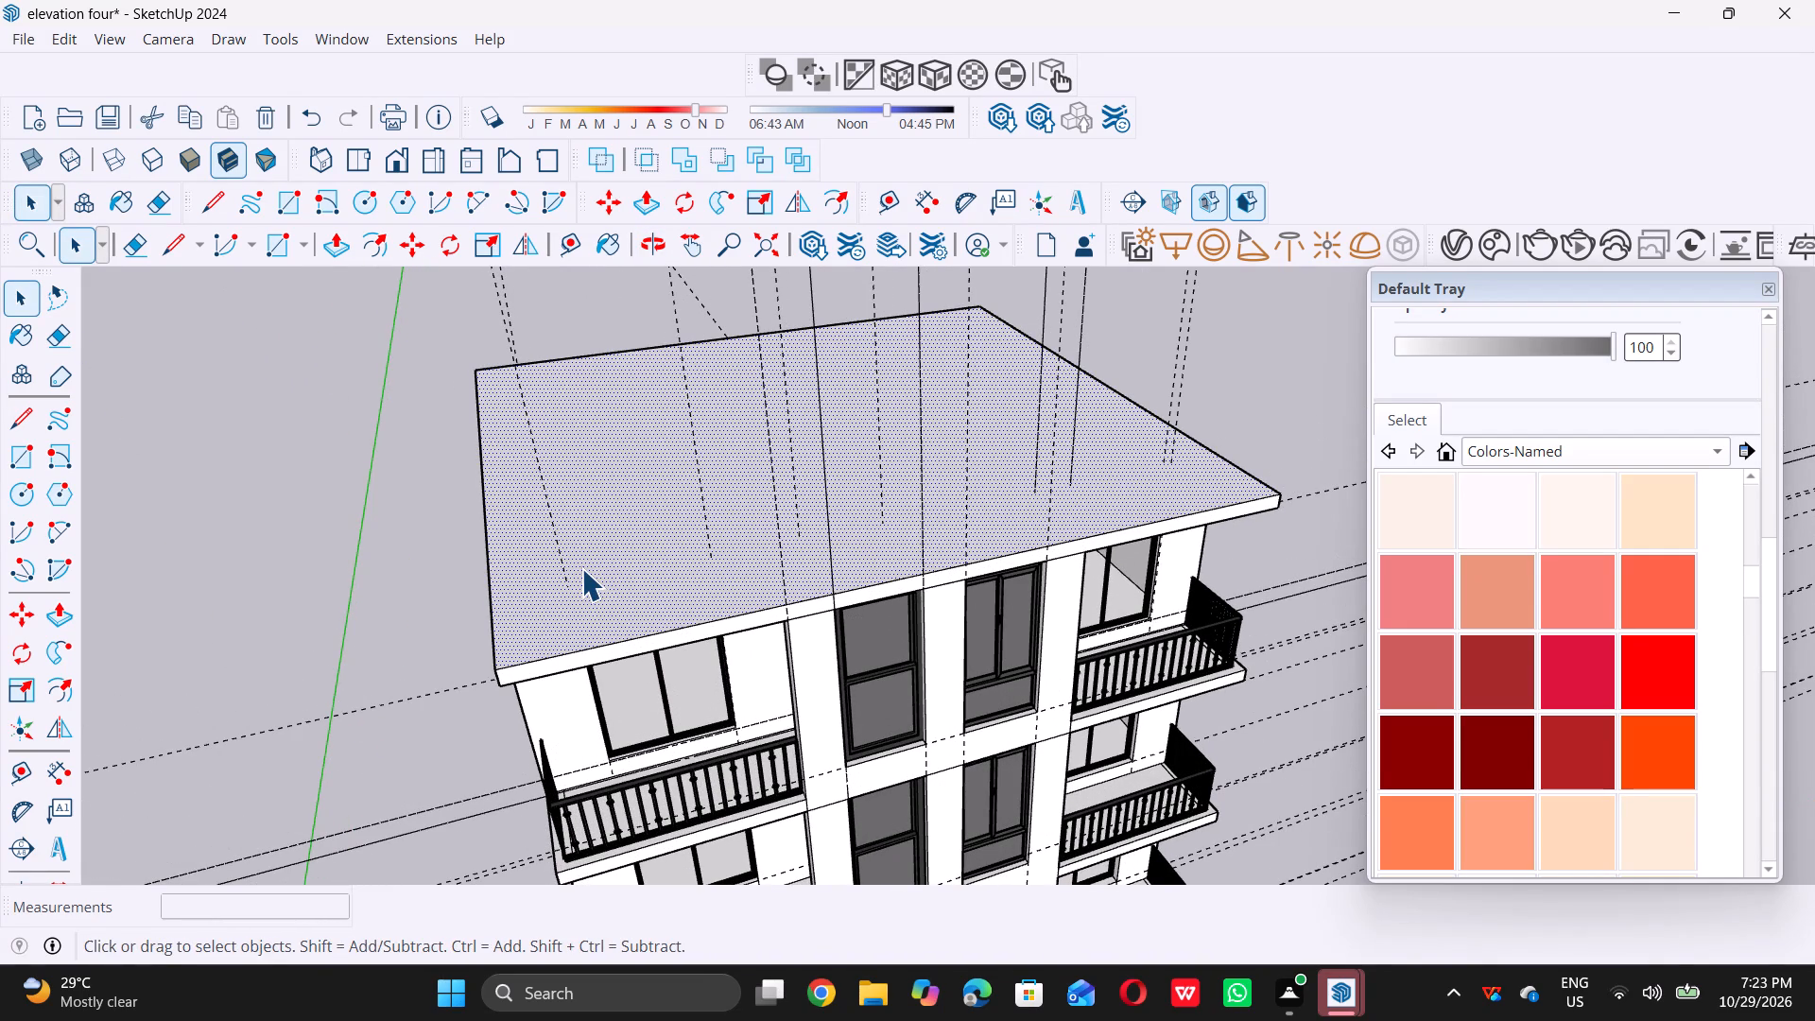
key("f")
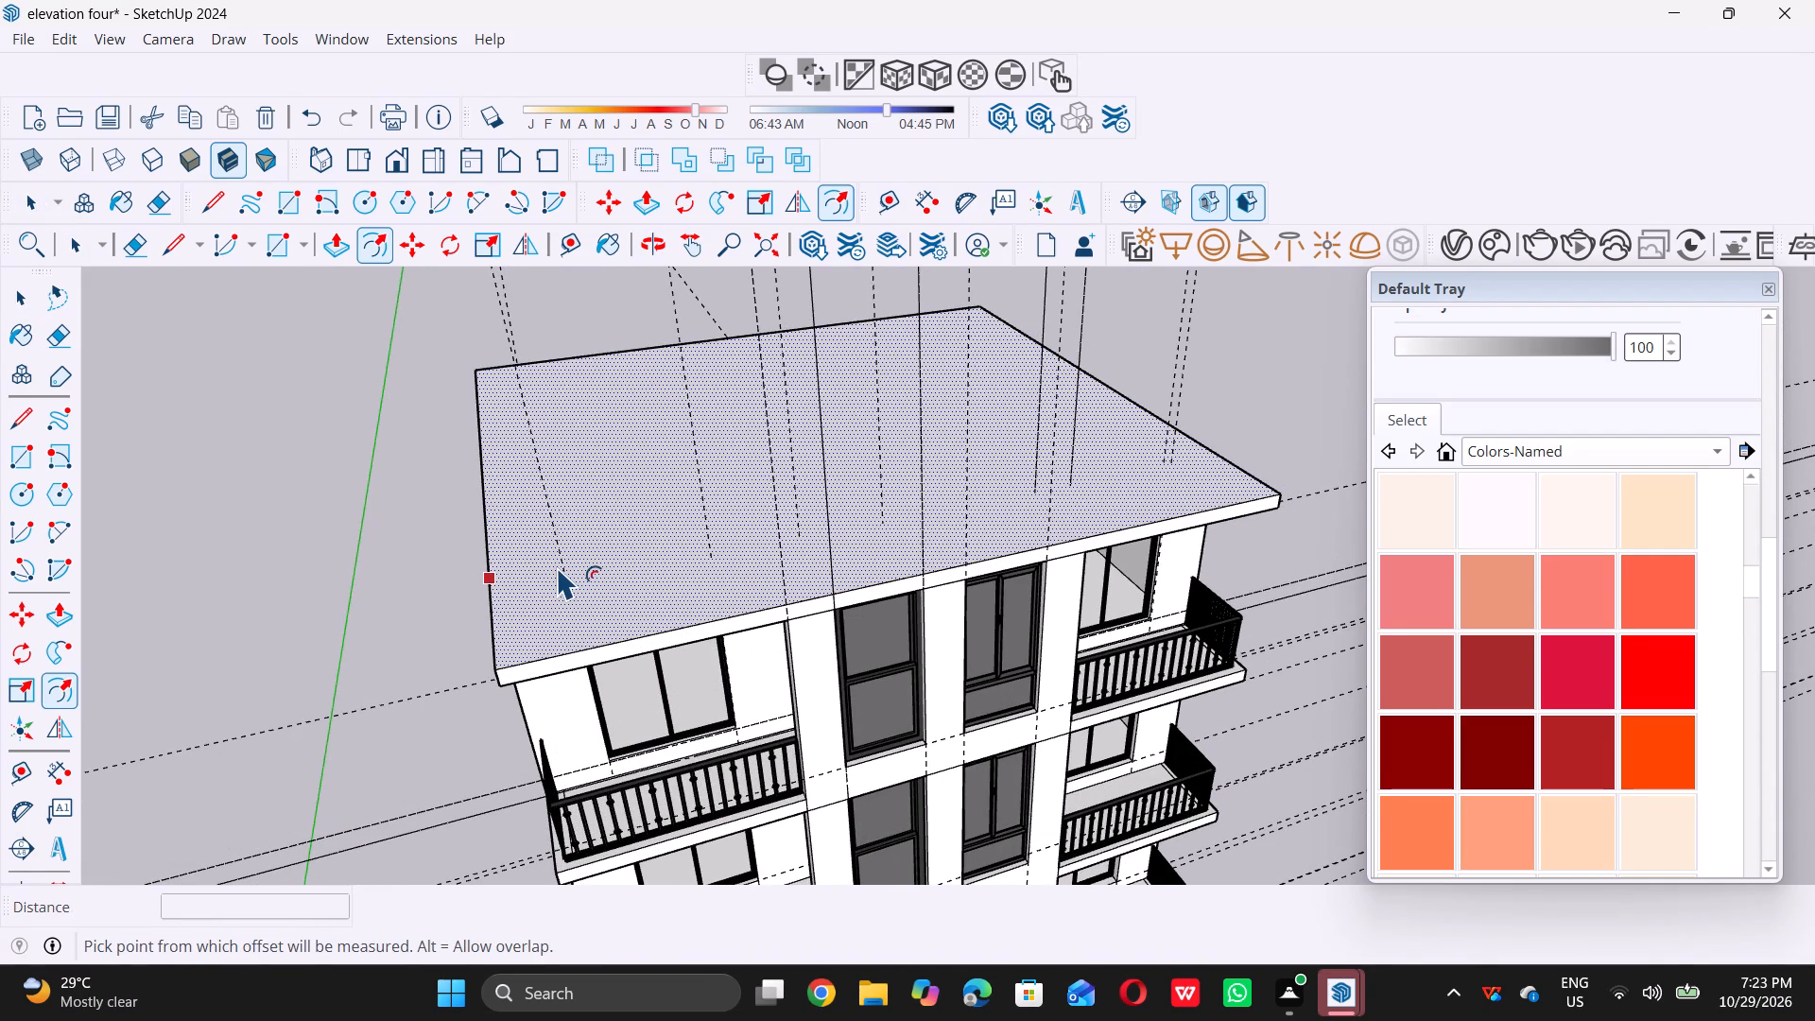
double_click(559, 565)
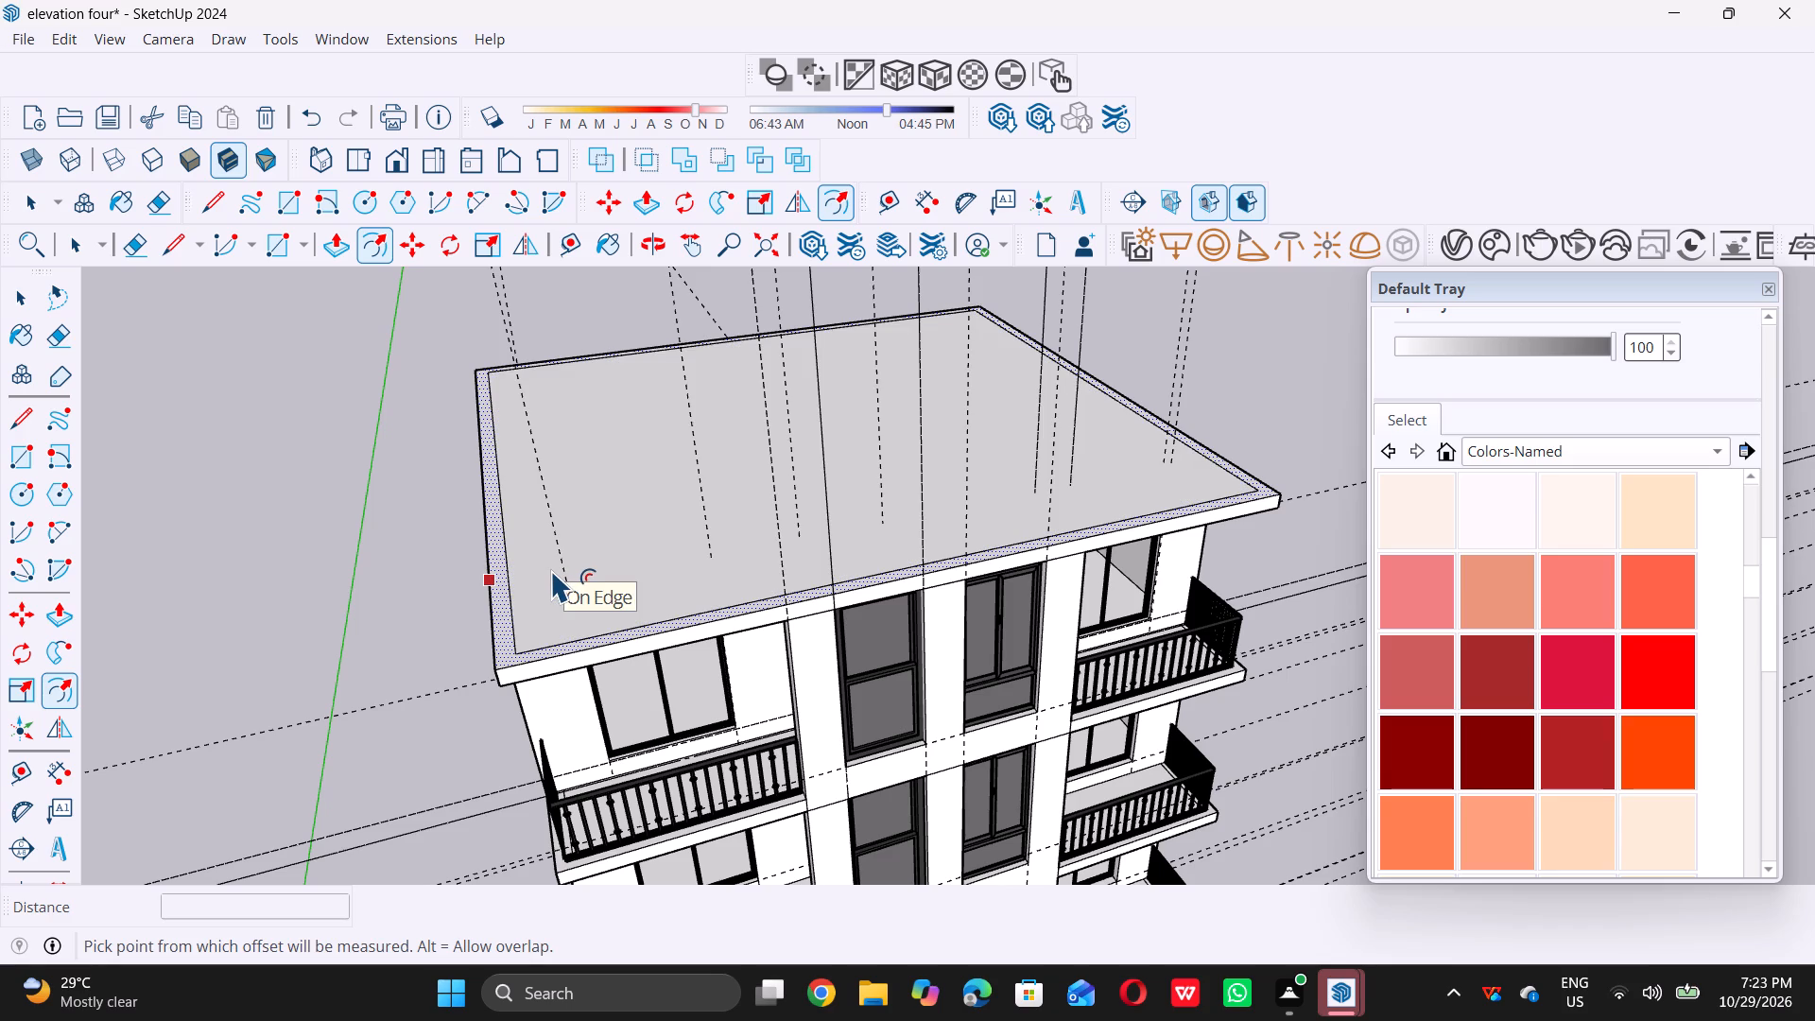
key("ctrl+z")
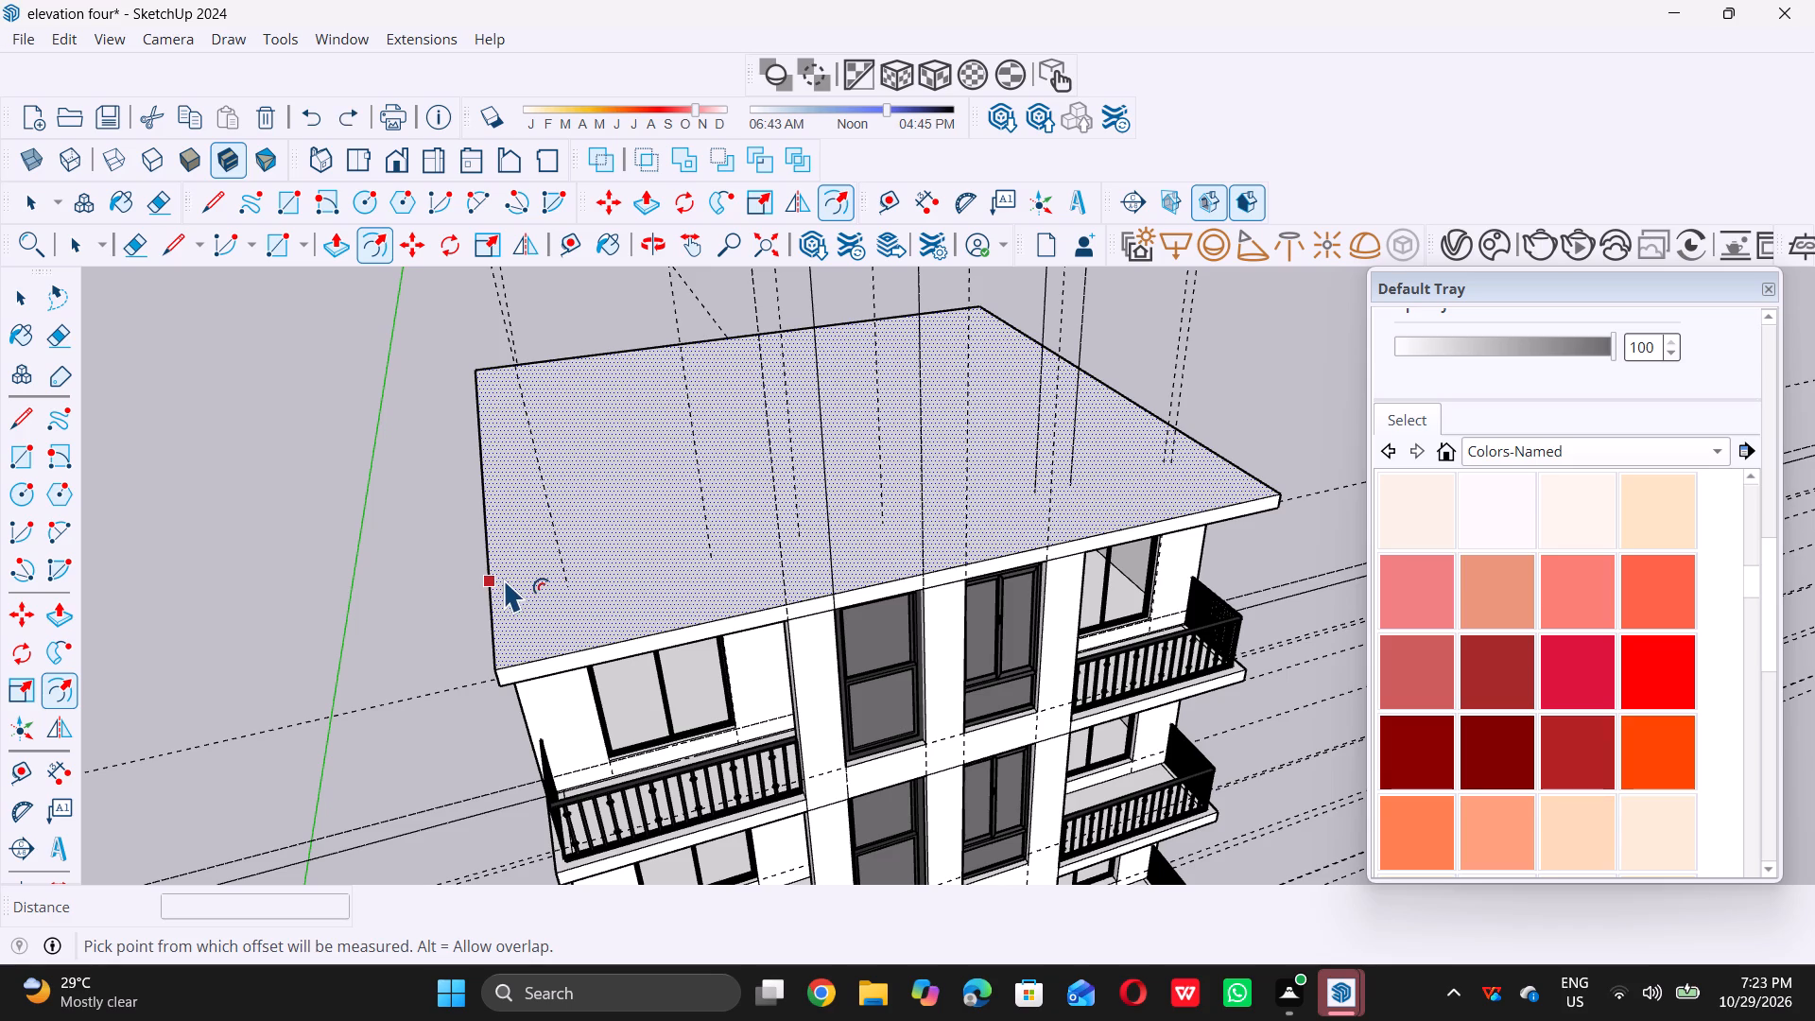
left_click(504, 579)
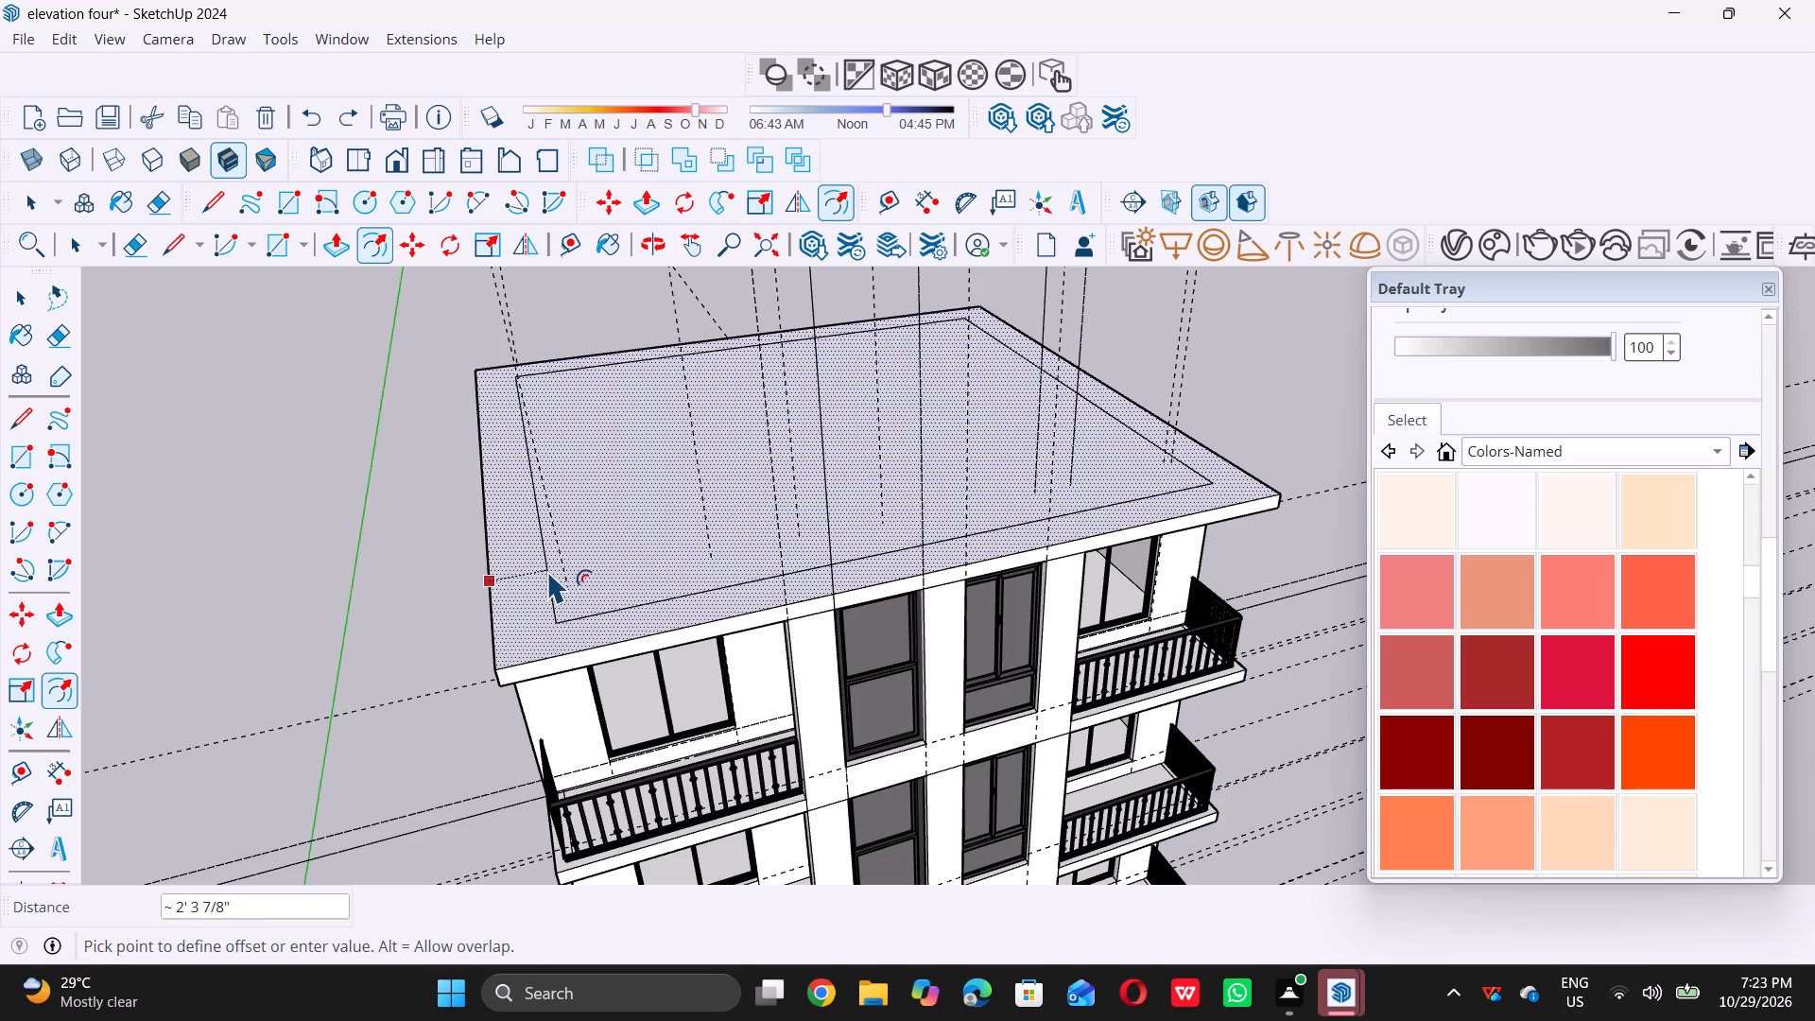
key("9")
key("shift+quotedbl")
key("Return")
key("space")
Examine the roof slab's new border strip and the facades from the front, side and above.
scroll(612, 587, "down", 5)
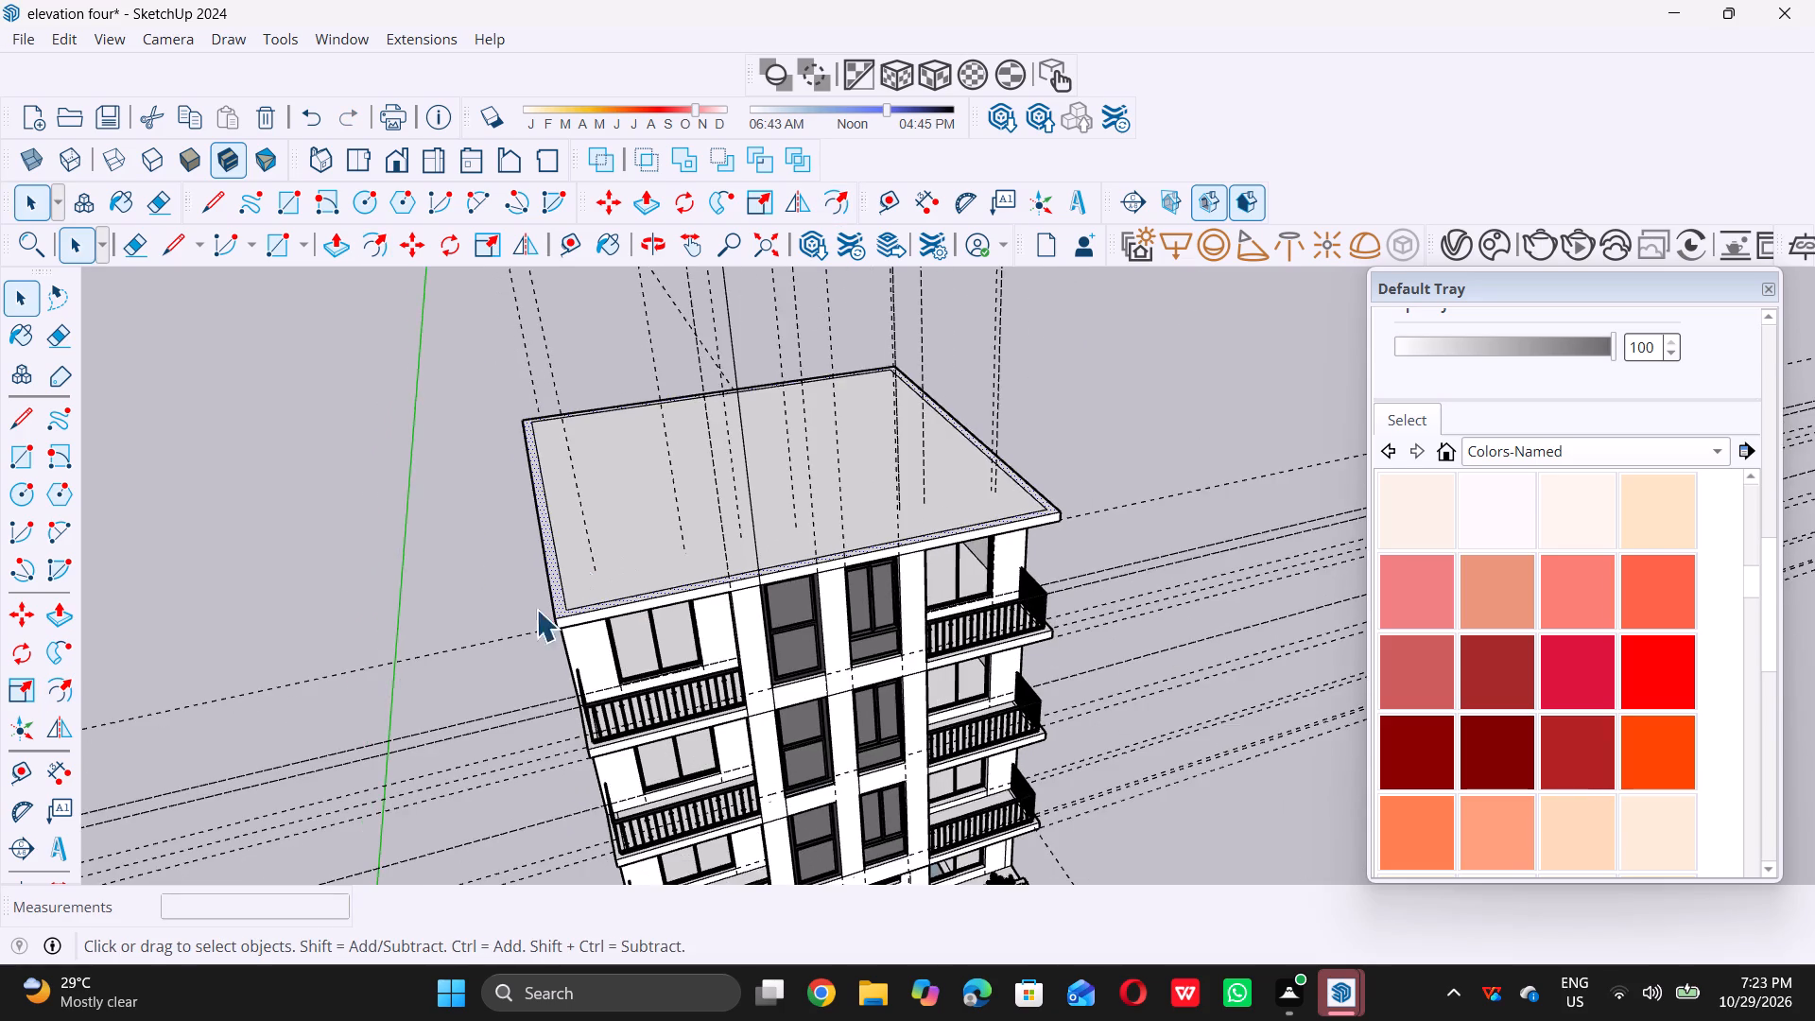
scroll(511, 631, "down", 1)
middle_click_drag(511, 631, 663, 510)
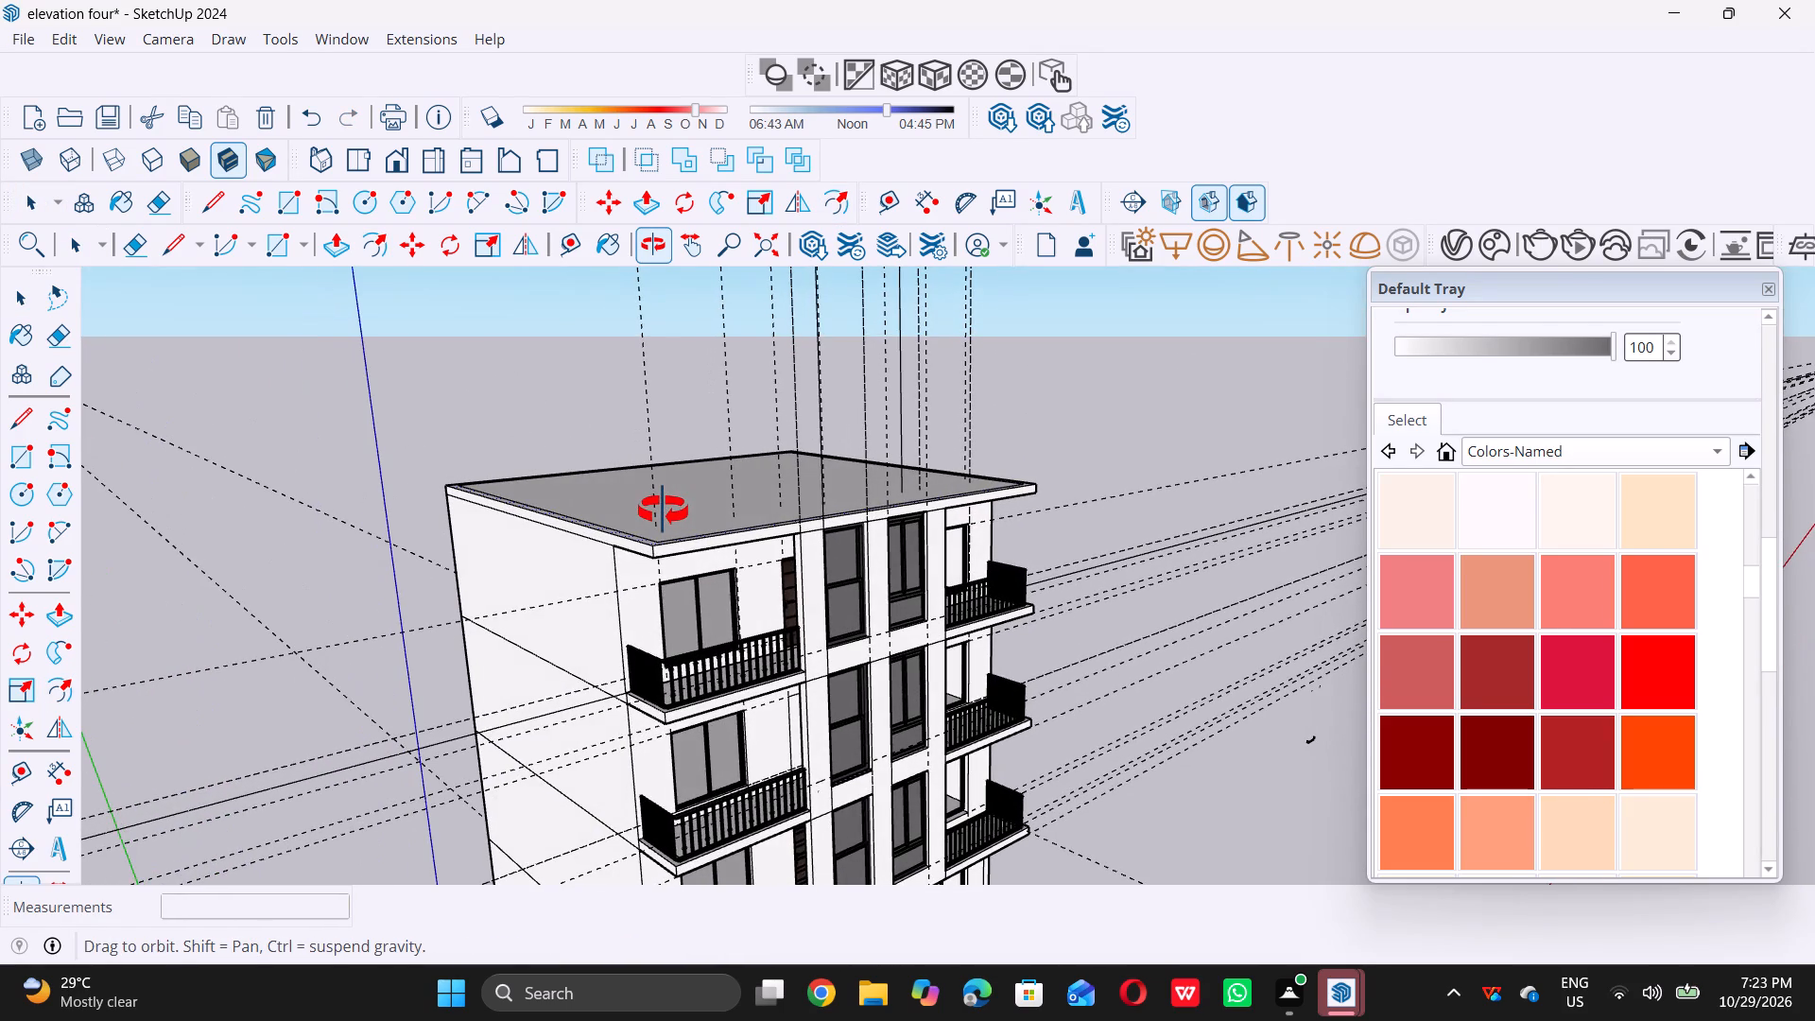
middle_click_drag(663, 510, 662, 521)
middle_click(662, 522)
scroll(669, 540, "up", 1)
scroll(673, 567, "down", 6)
middle_click_drag(693, 542, 651, 609)
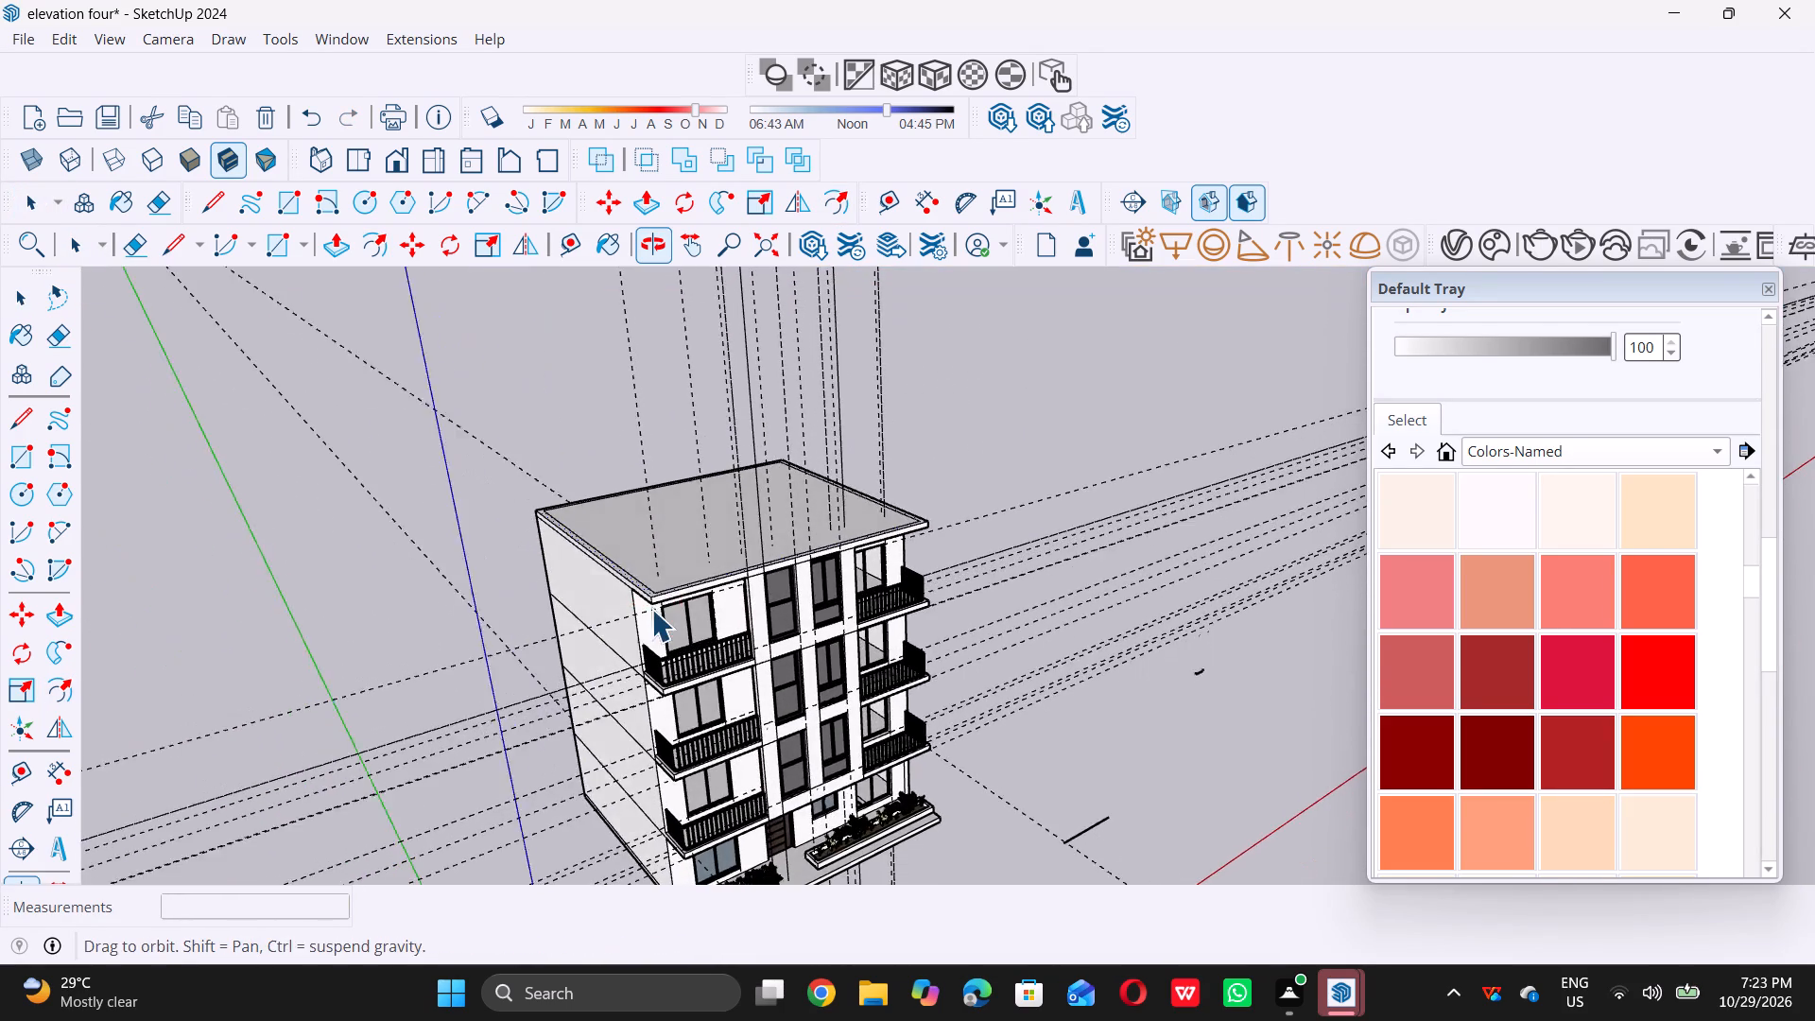
middle_click(652, 608)
middle_click_drag(651, 609, 652, 608)
scroll(651, 598, "up", 9)
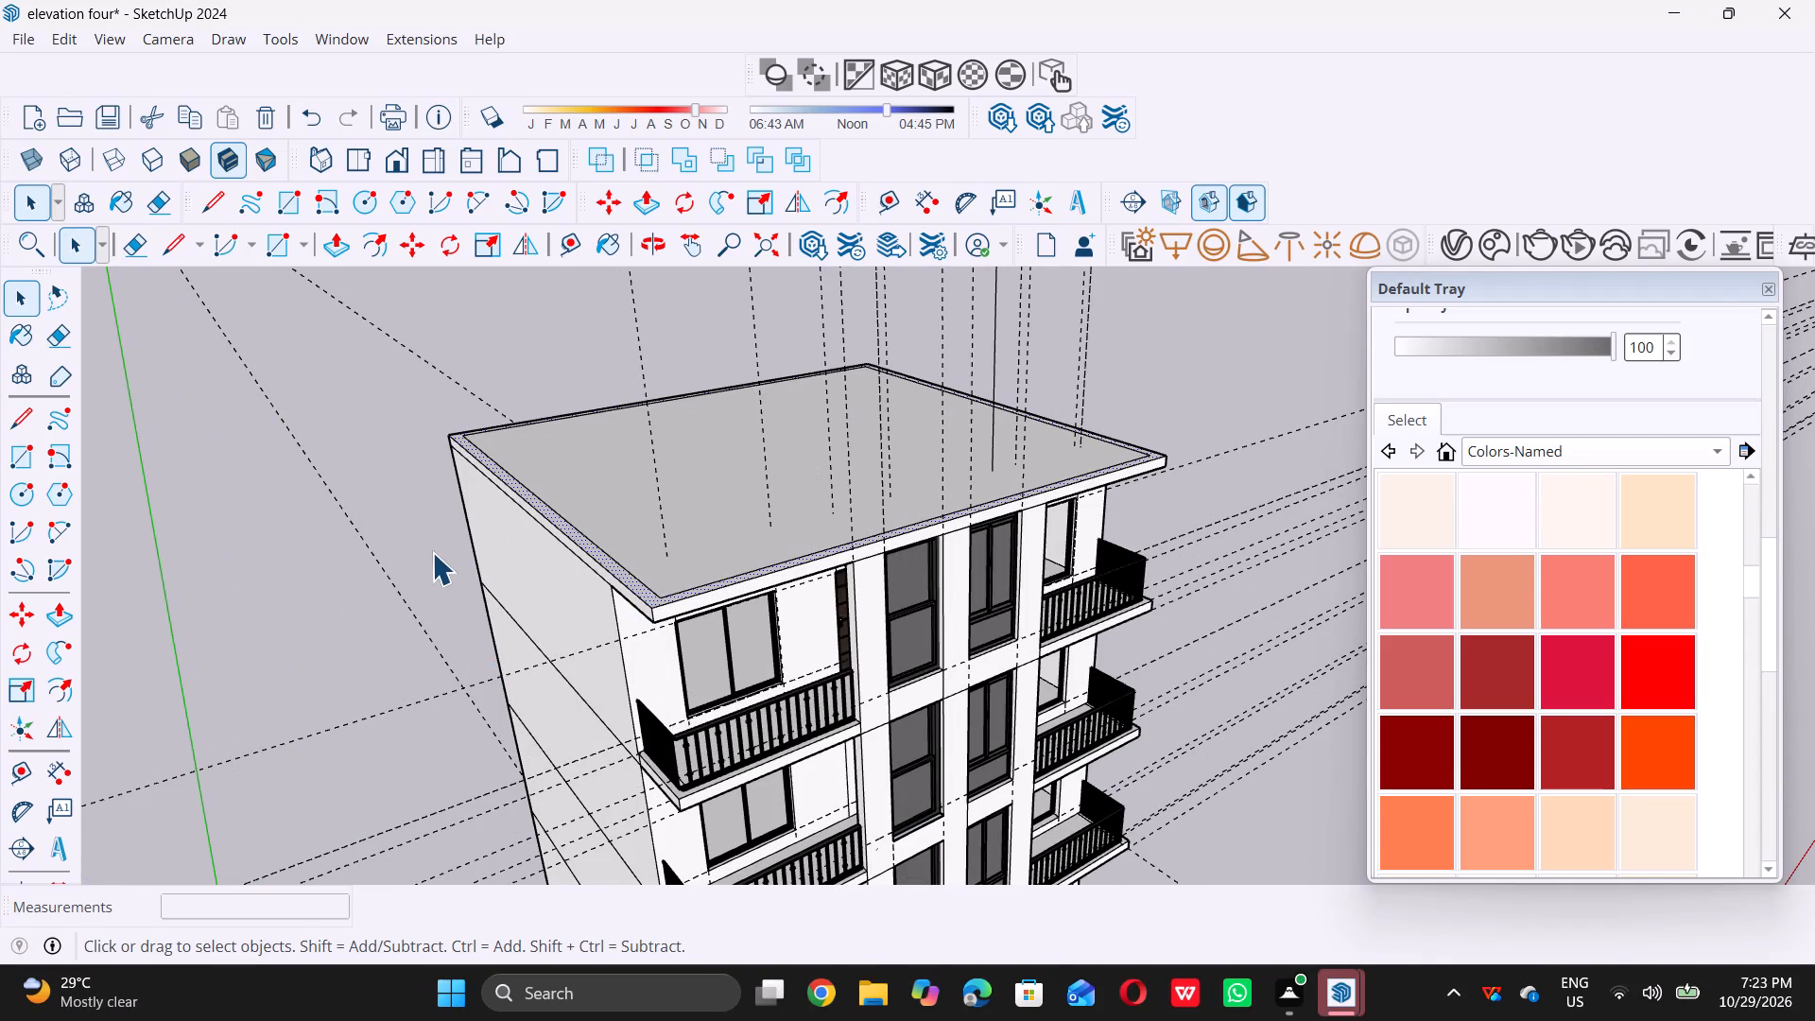
scroll(674, 563, "down", 5)
middle_click_drag(734, 576, 752, 586)
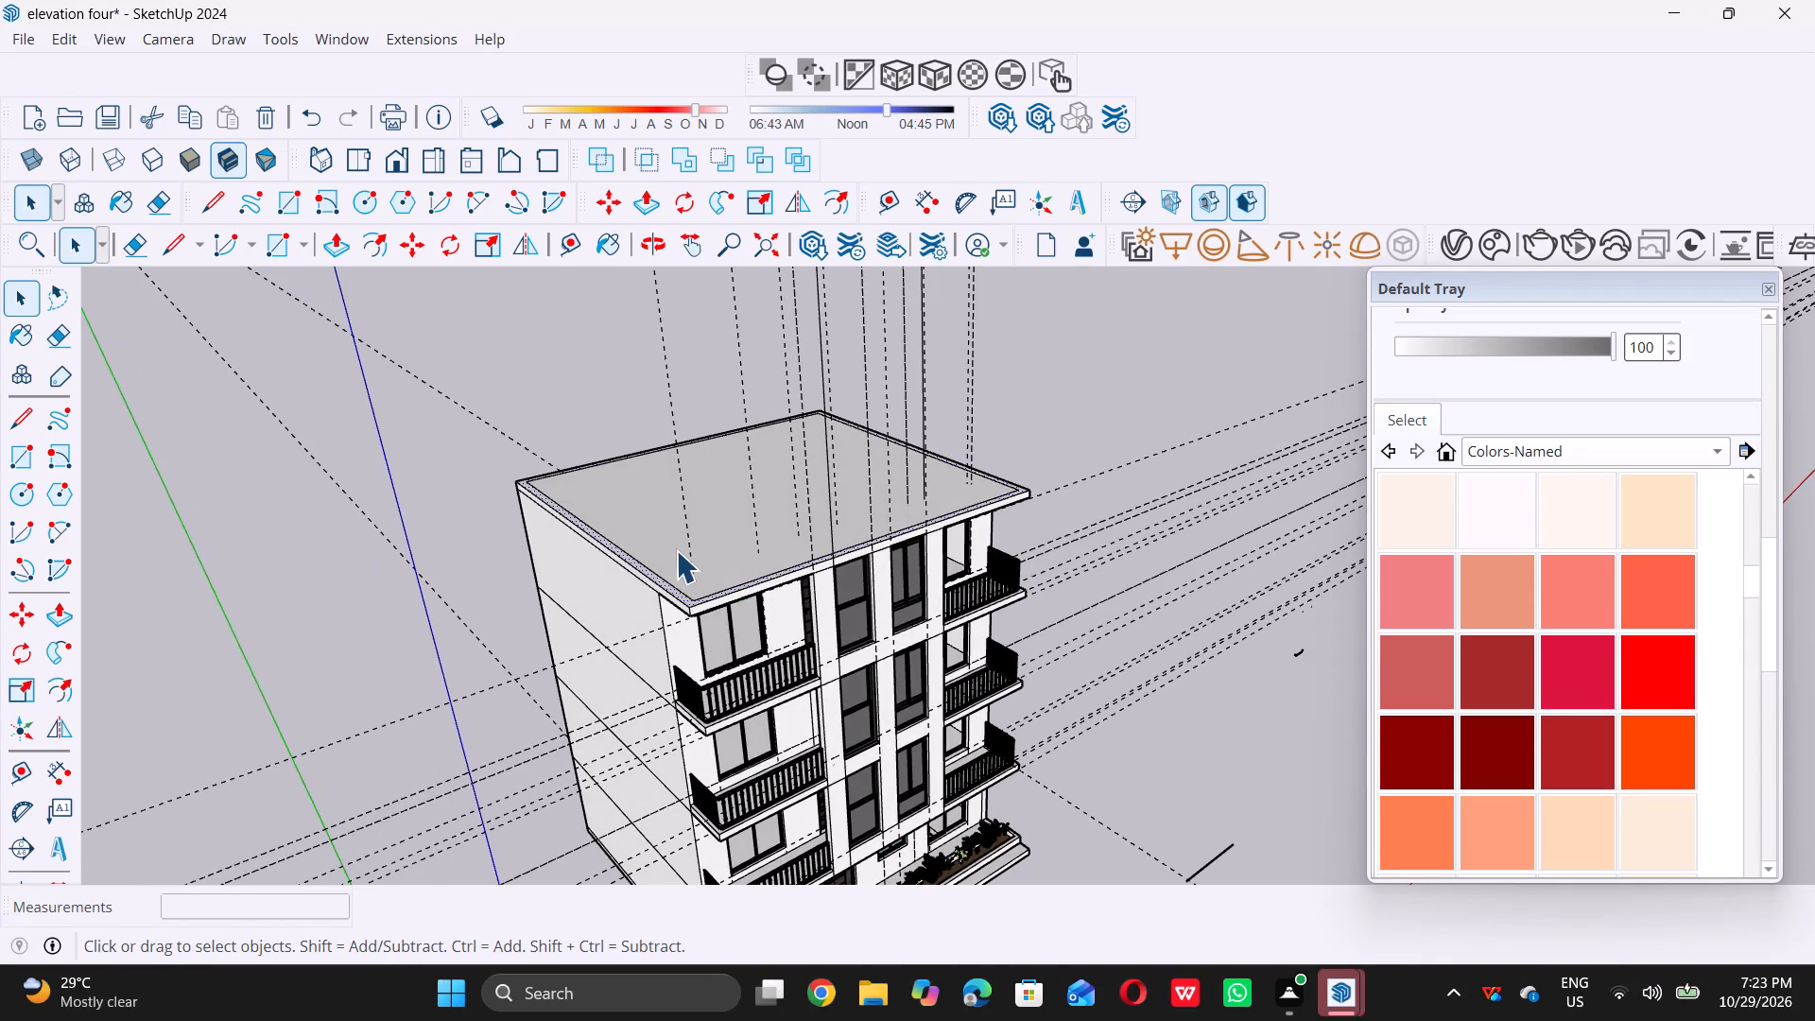
scroll(669, 547, "up", 2)
middle_click_drag(831, 561, 755, 544)
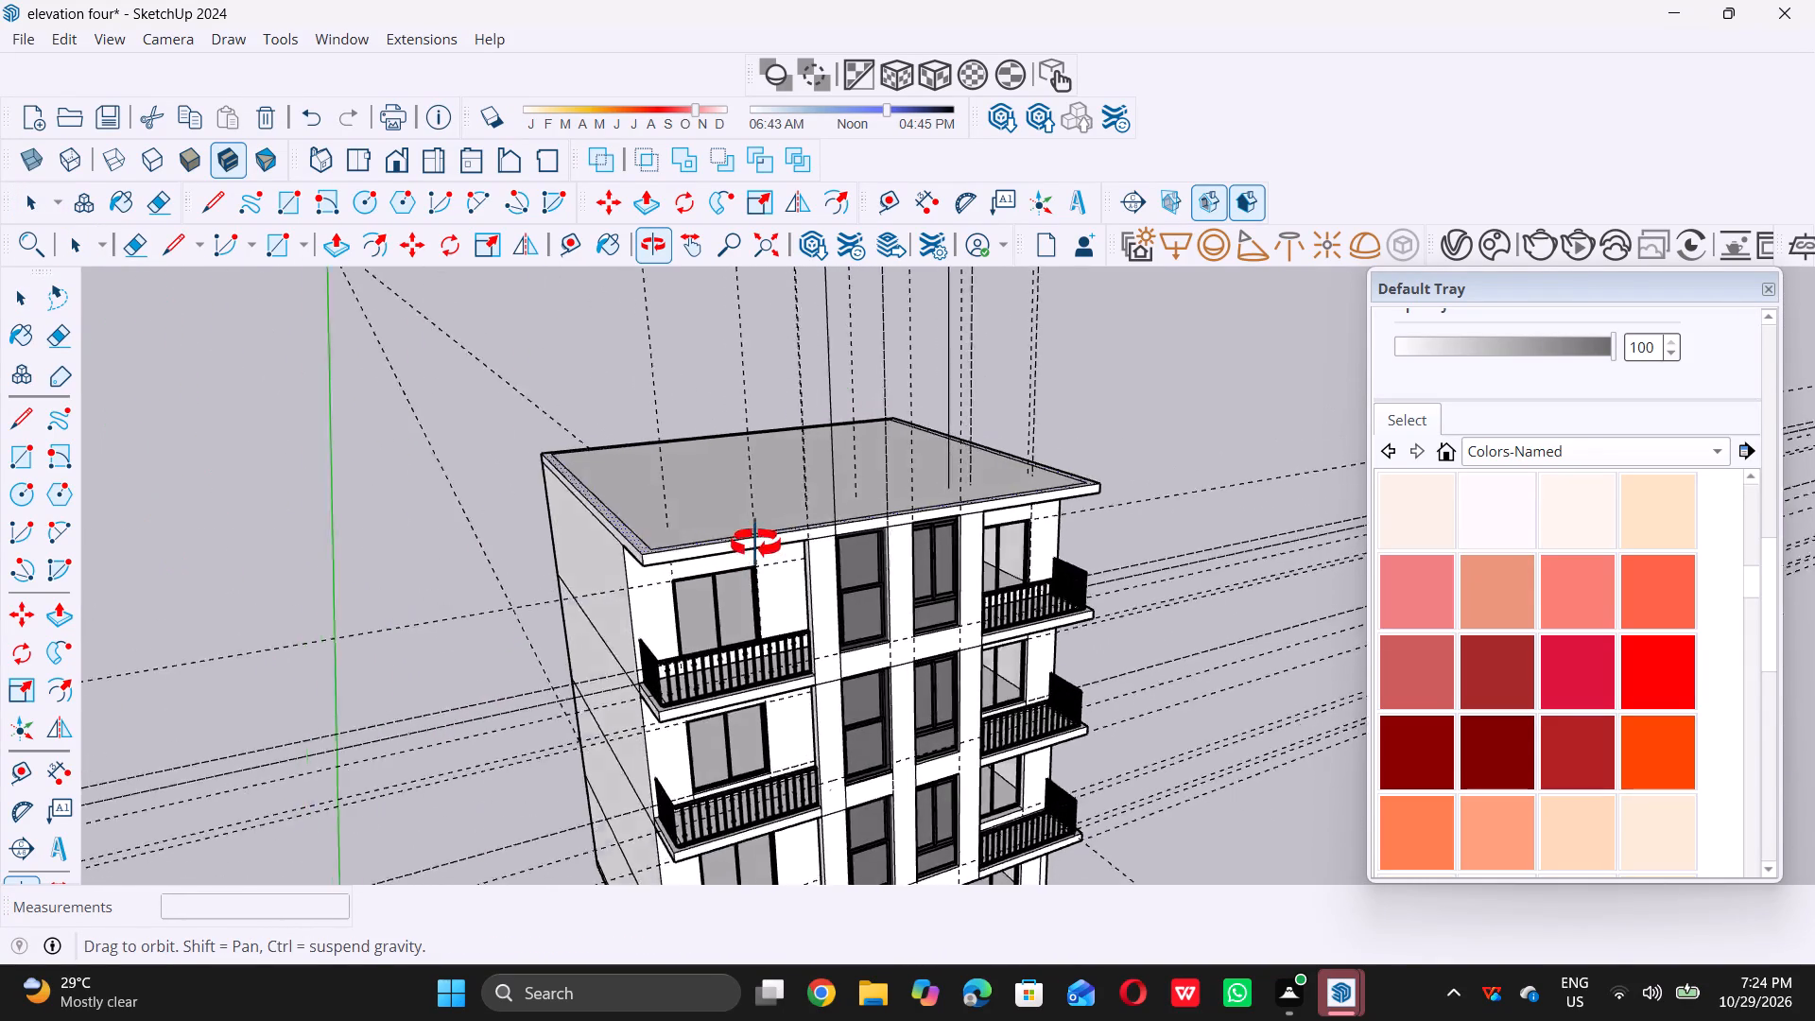
middle_click_drag(755, 544, 873, 562)
scroll(725, 590, "up", 6)
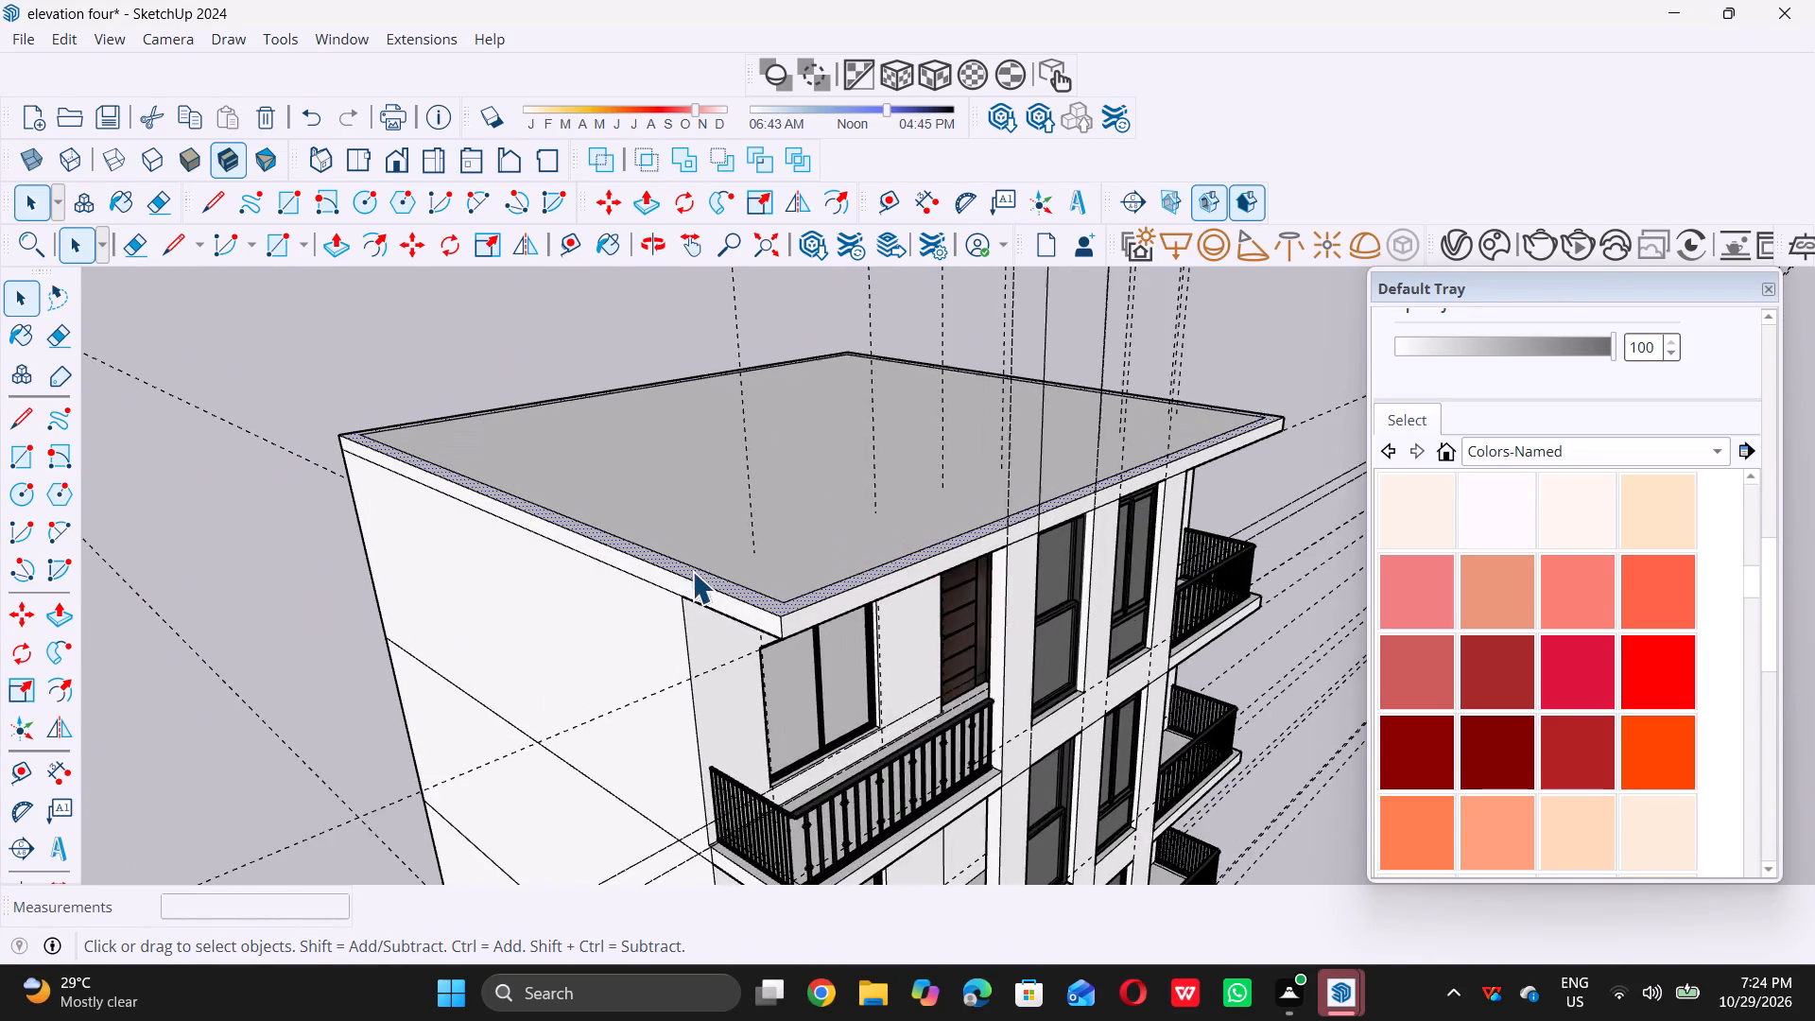
scroll(692, 571, "up", 2)
middle_click_drag(700, 566, 695, 586)
middle_click(695, 586)
scroll(688, 614, "up", 6)
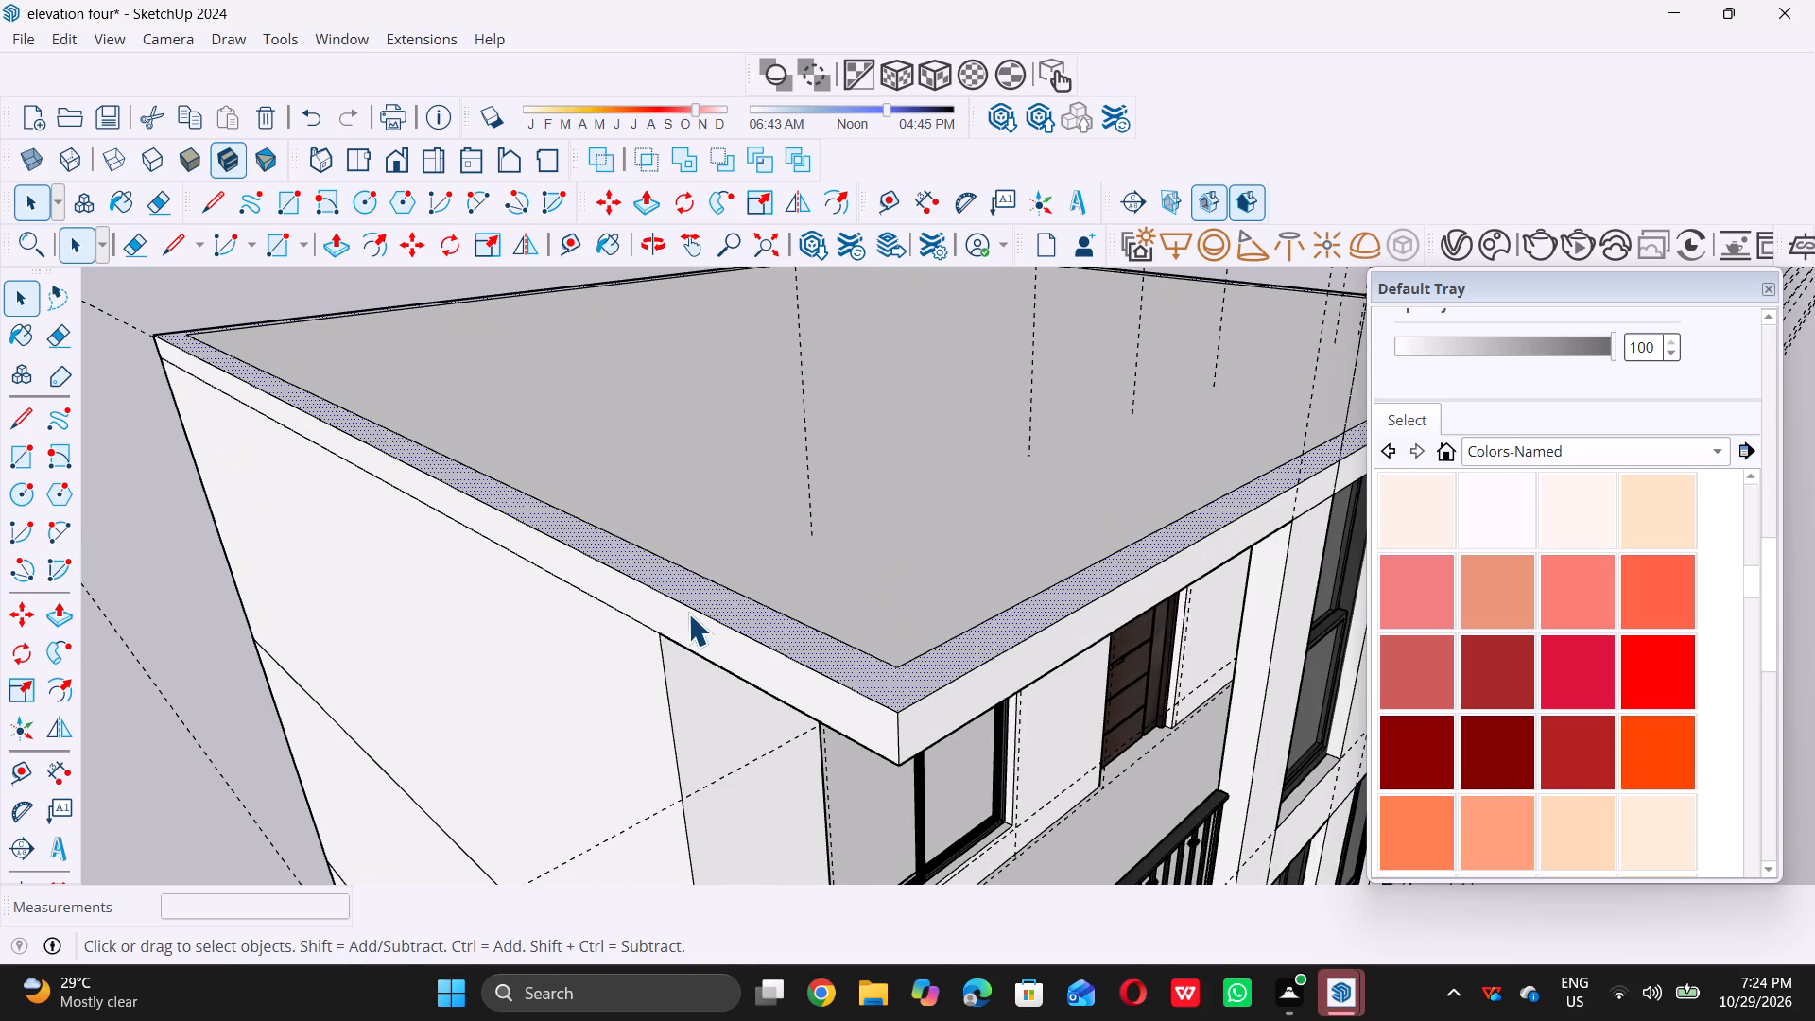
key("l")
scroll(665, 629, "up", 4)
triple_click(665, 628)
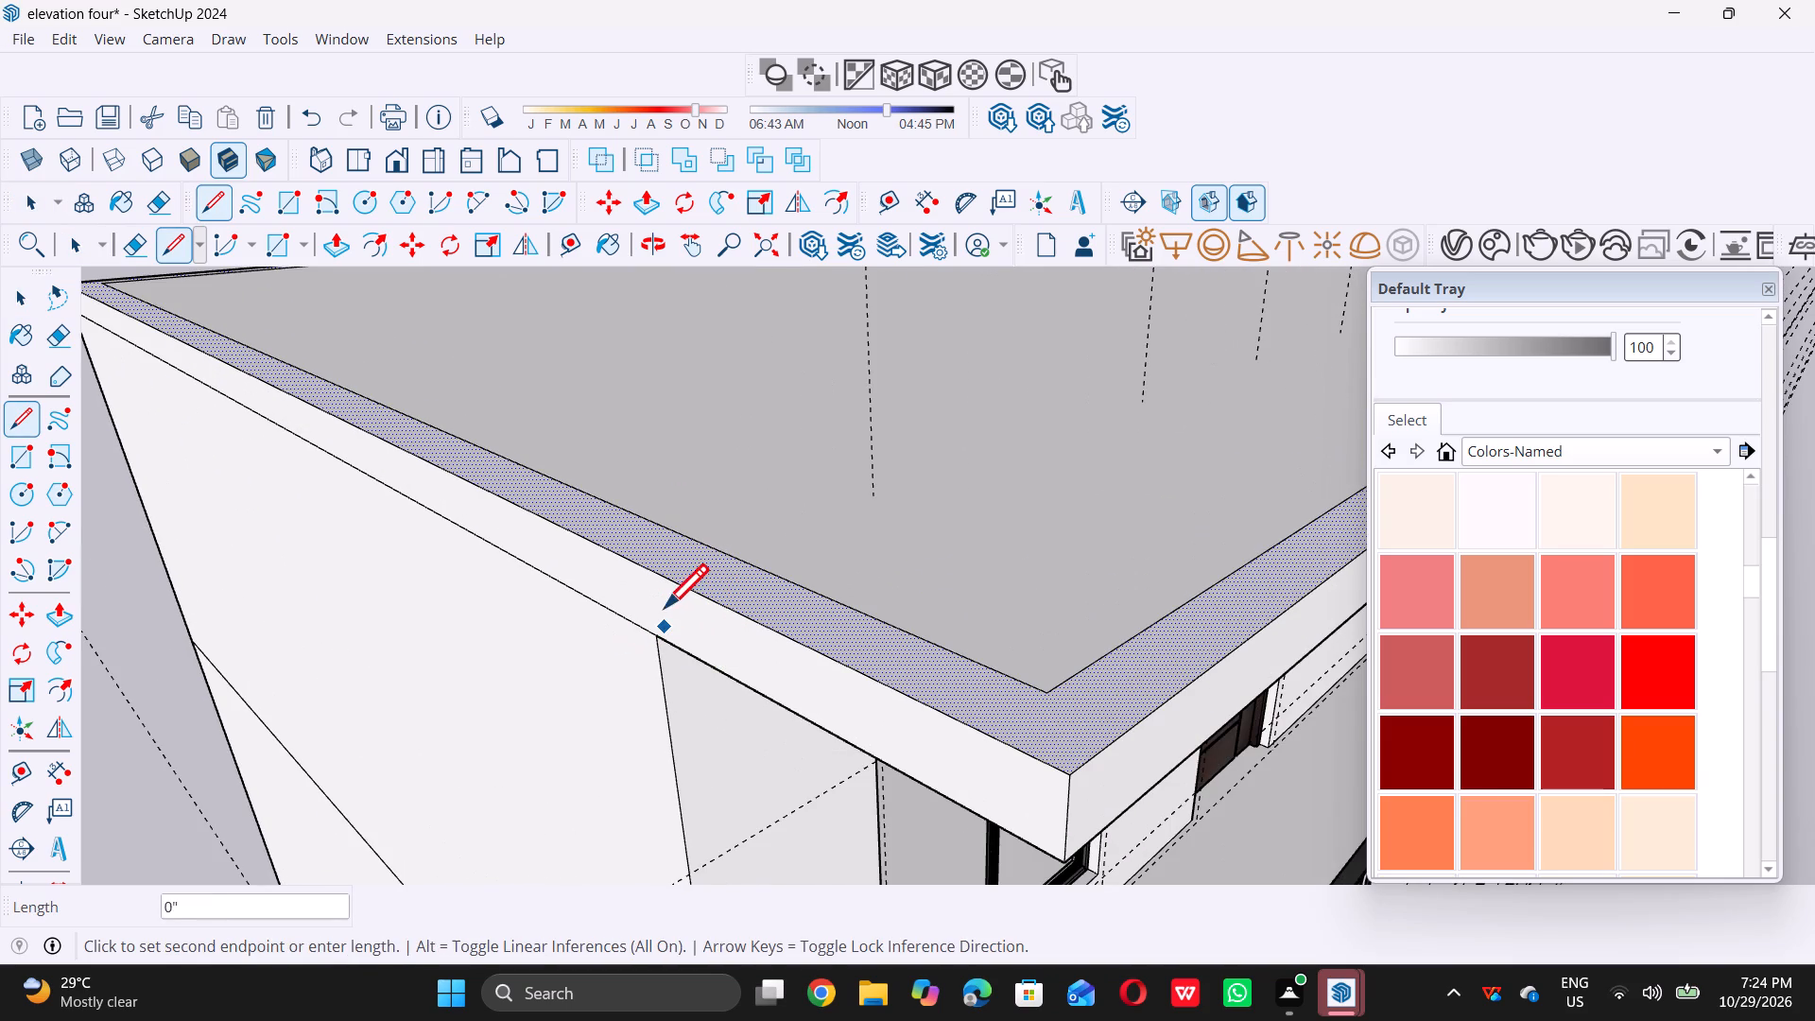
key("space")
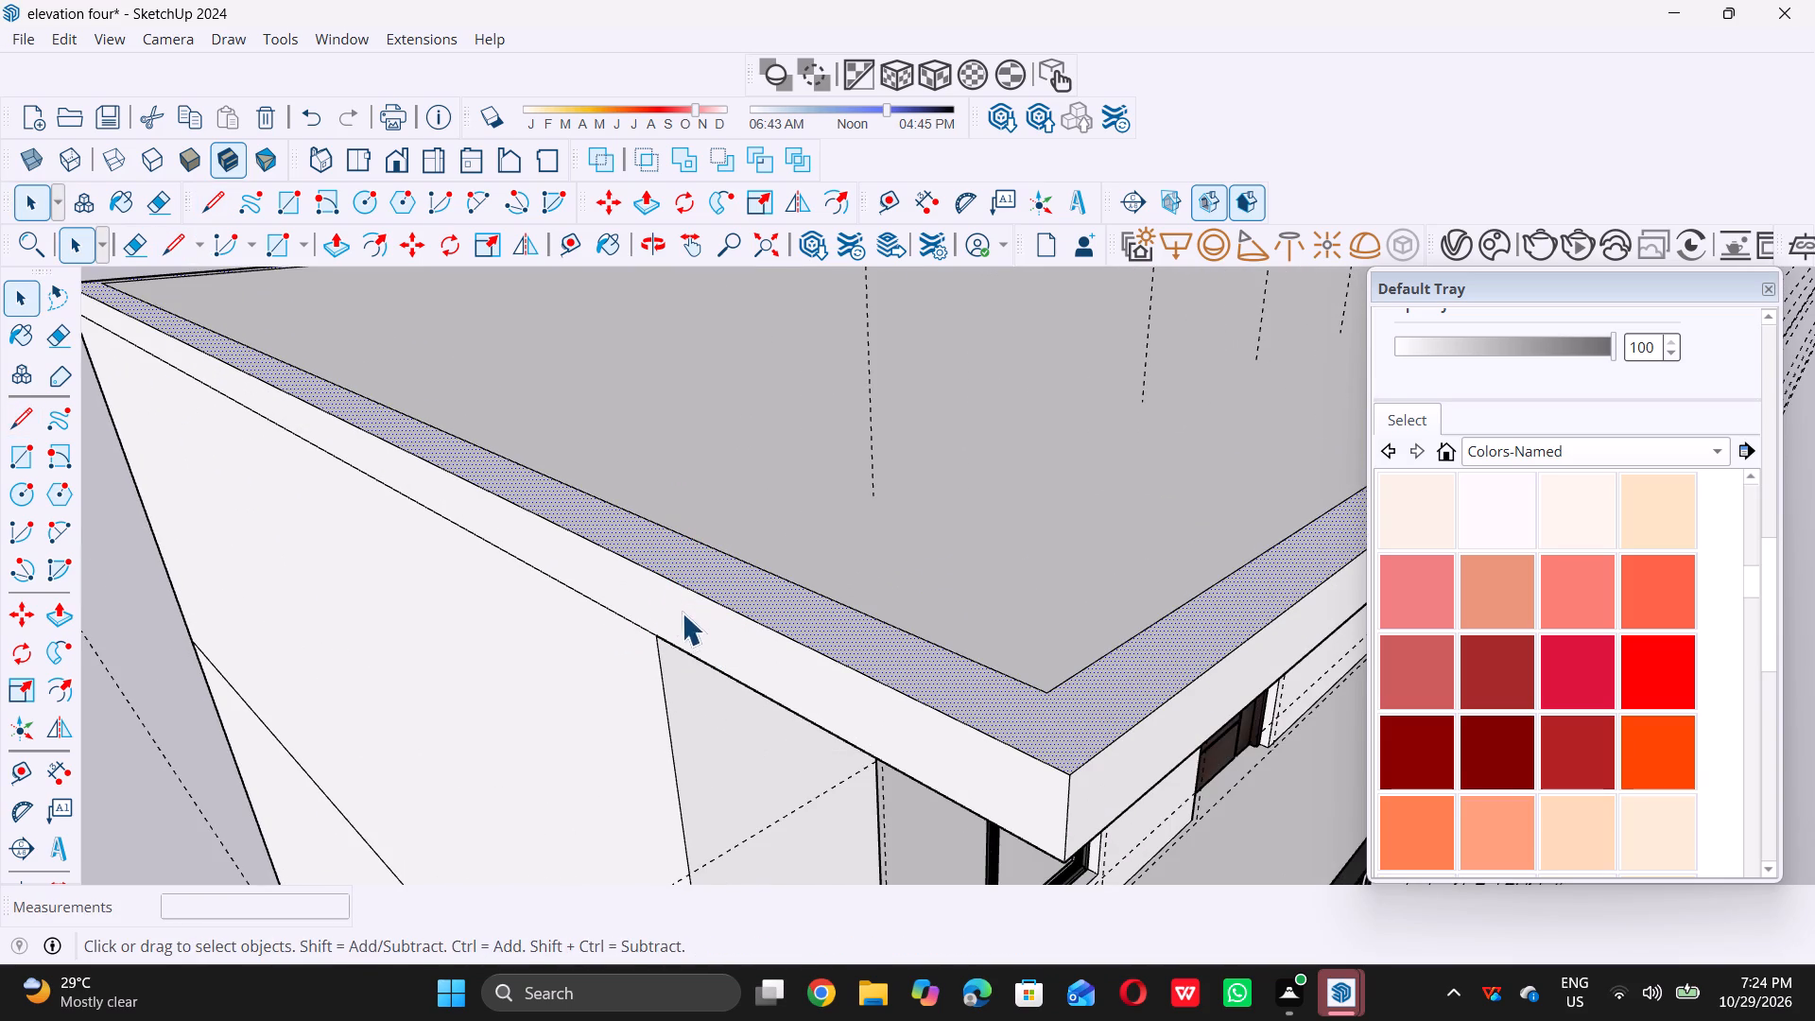
Draw a 9" vertical line up the roof slab's side face from the top of the side wall's front corner, and clear the selection.
key("l")
scroll(652, 635, "up", 6)
triple_click(654, 635)
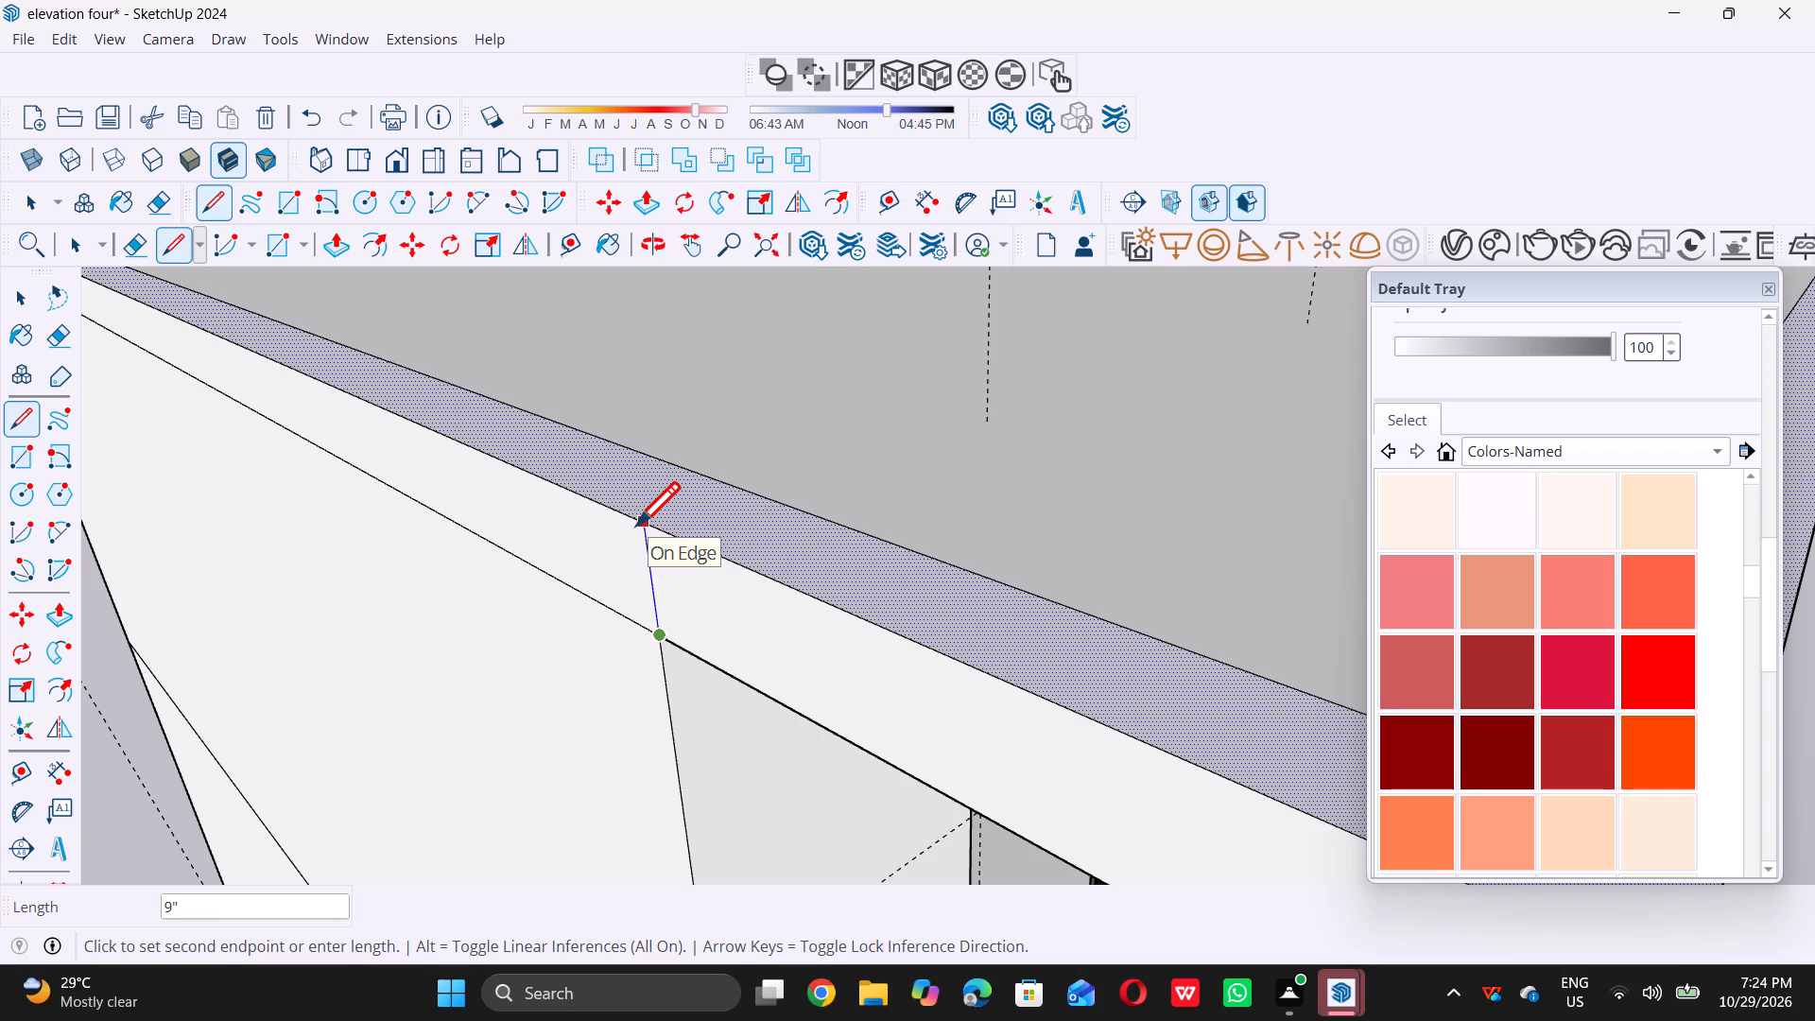
double_click(636, 525)
key("space")
scroll(703, 631, "down", 10)
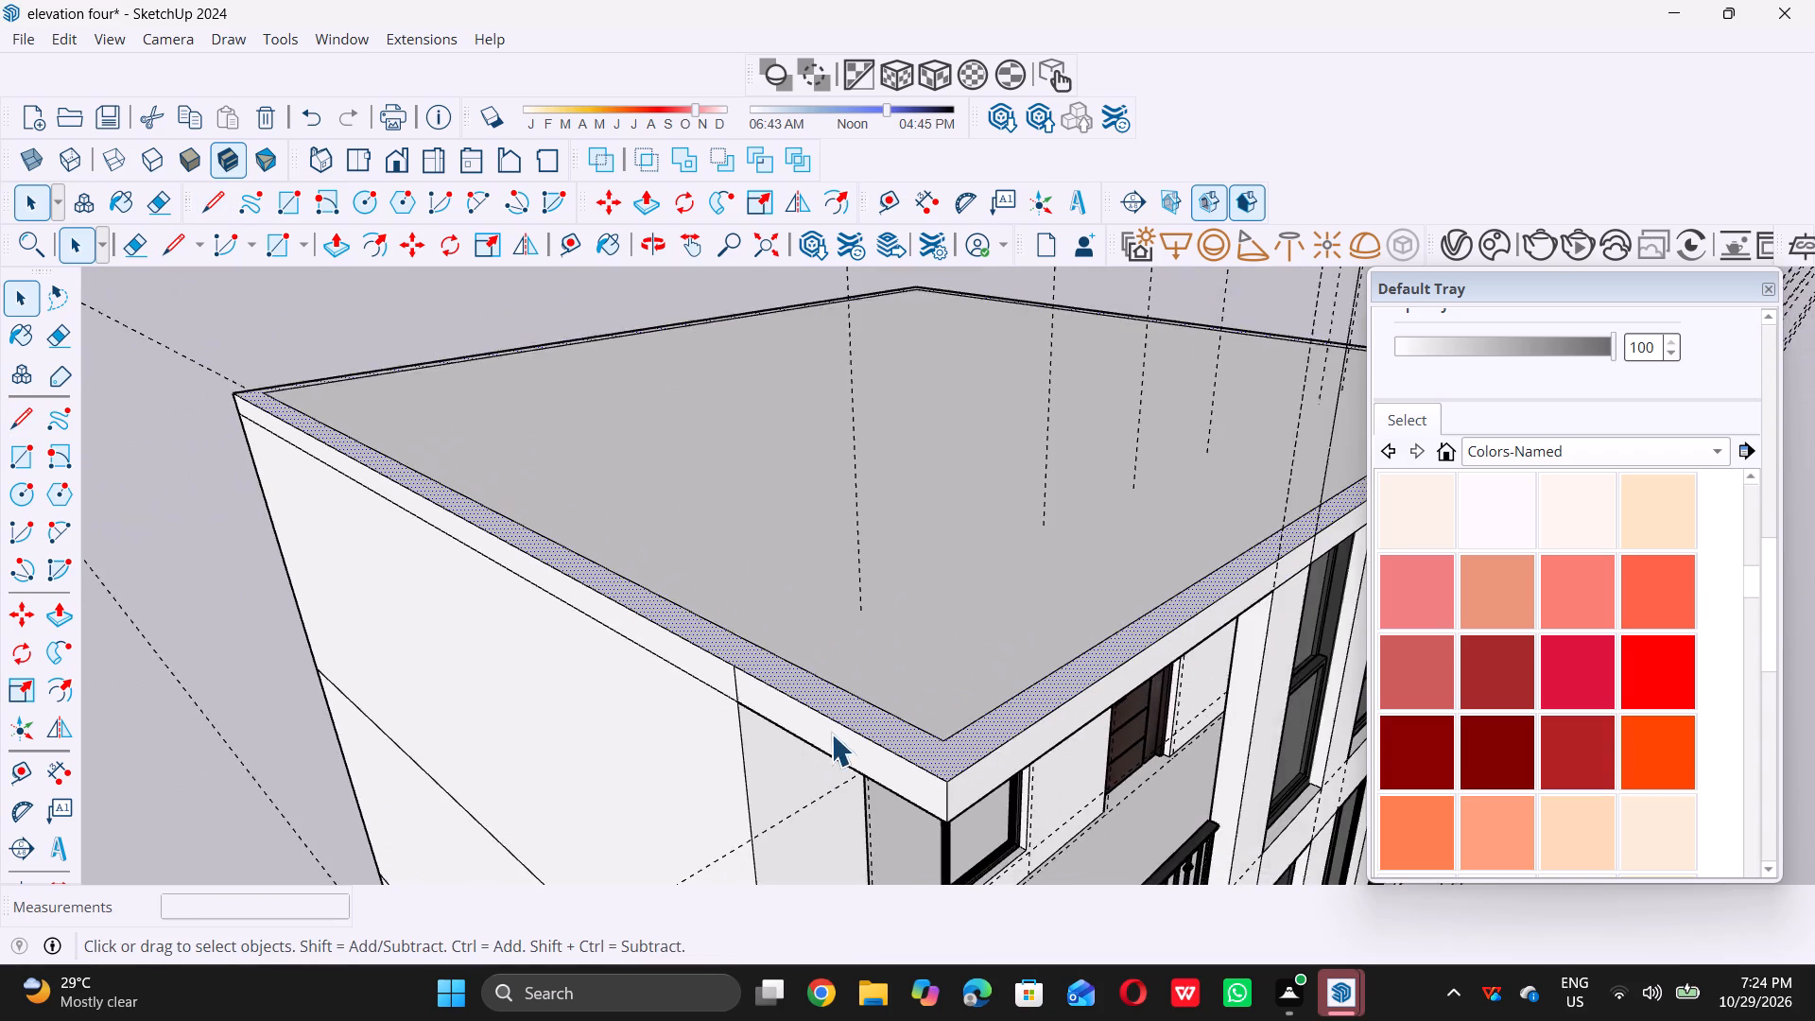
scroll(831, 734, "down", 4)
double_click(286, 659)
Draw a short line across the border strip from the top of the vertical line to the border's inner edge.
middle_click_drag(668, 638, 735, 696)
scroll(716, 680, "down", 1)
scroll(735, 696, "up", 1)
scroll(733, 695, "down", 5)
scroll(795, 718, "up", 6)
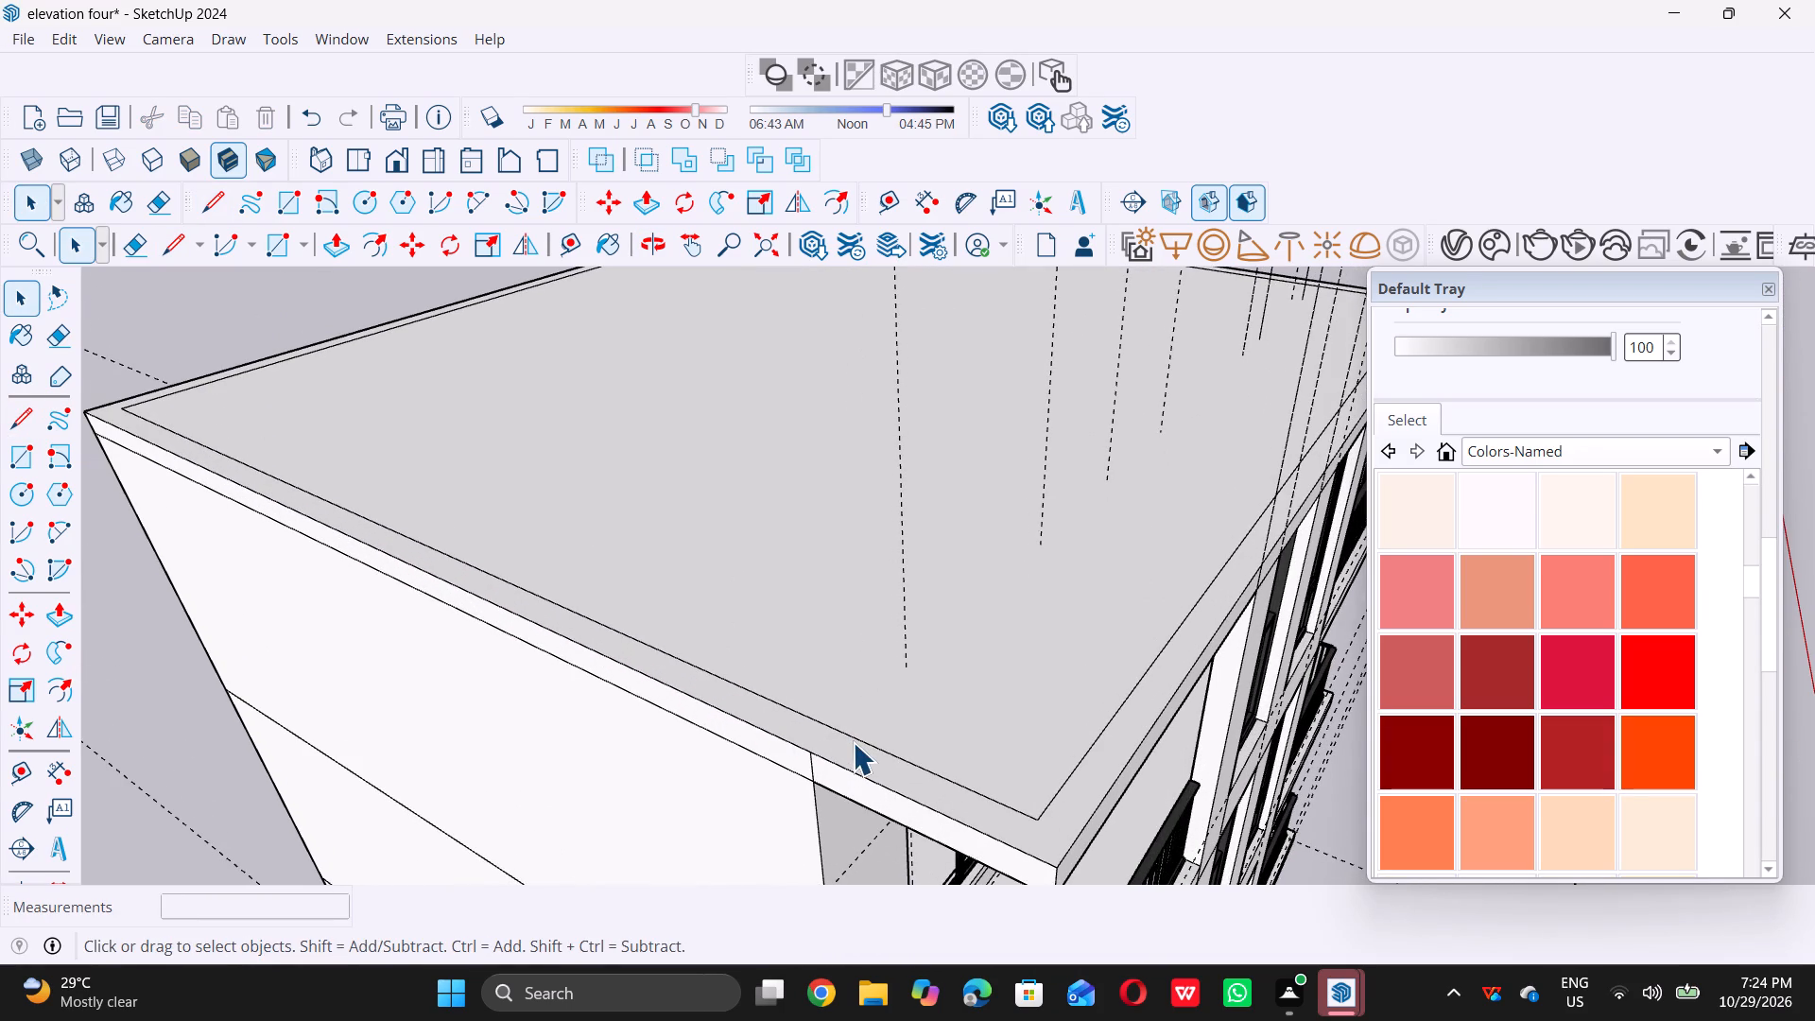
key("l")
double_click(814, 752)
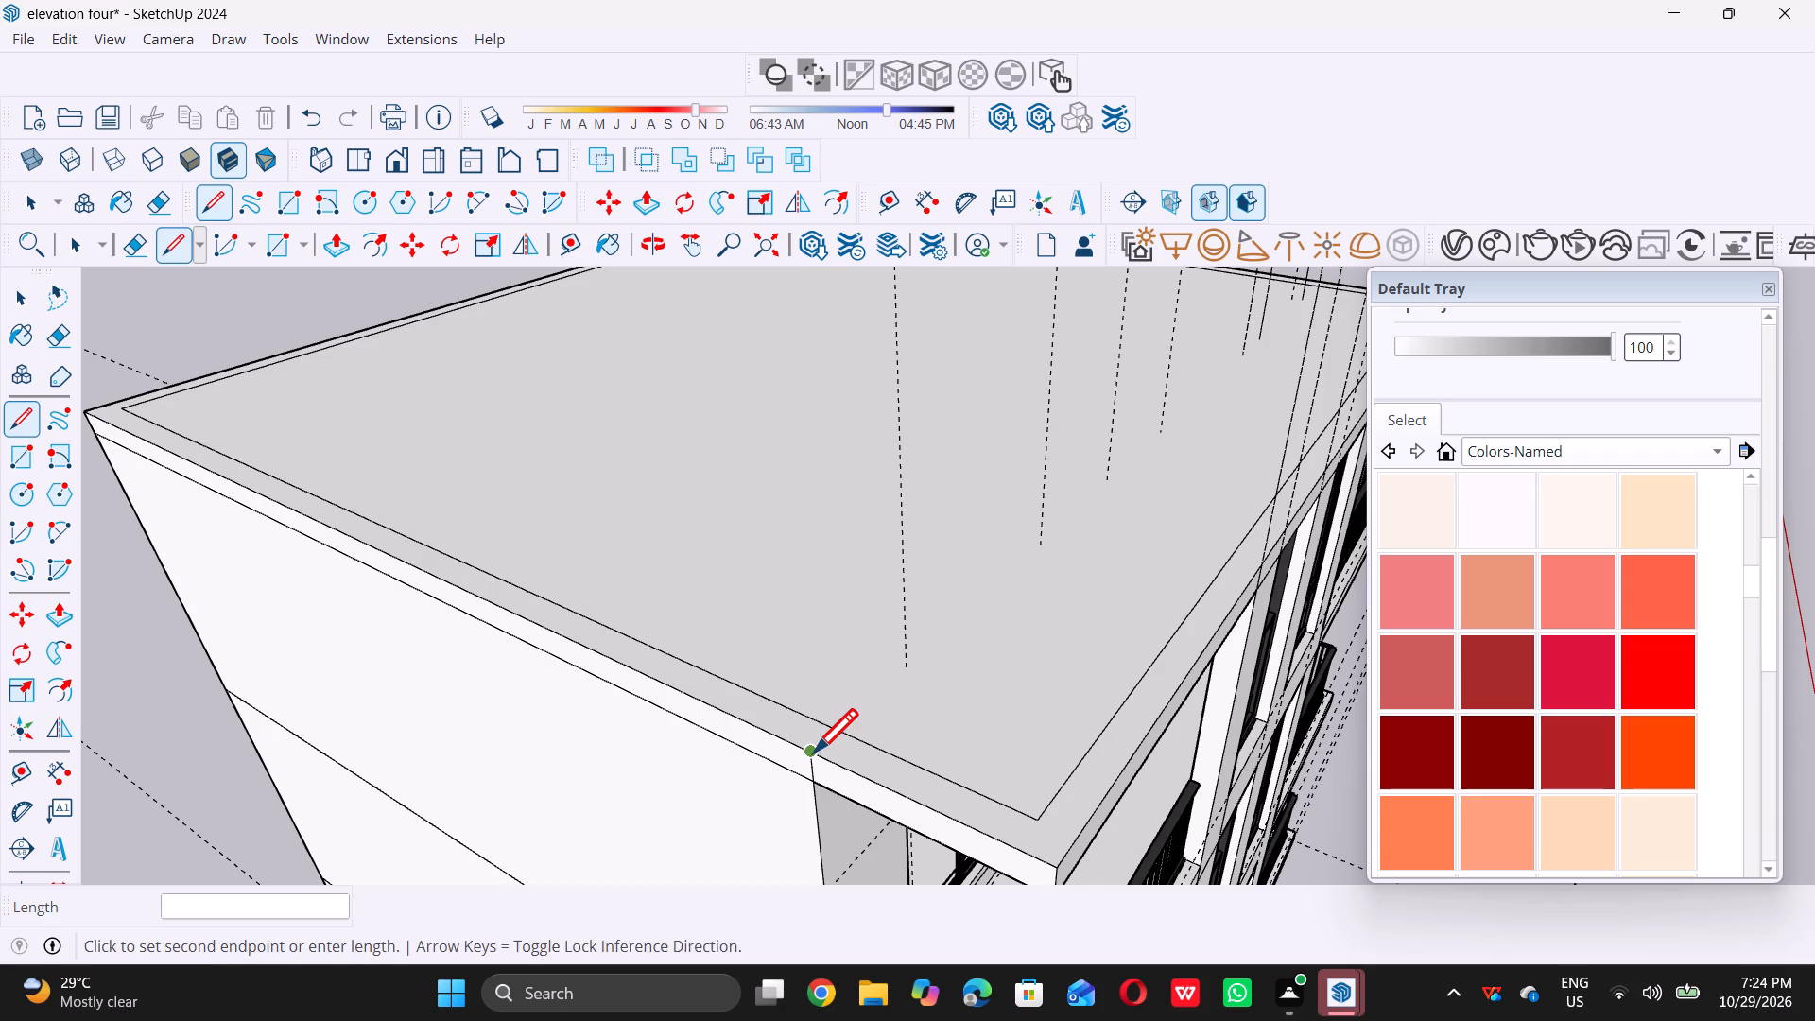
double_click(832, 728)
key("space")
scroll(808, 766, "down", 3)
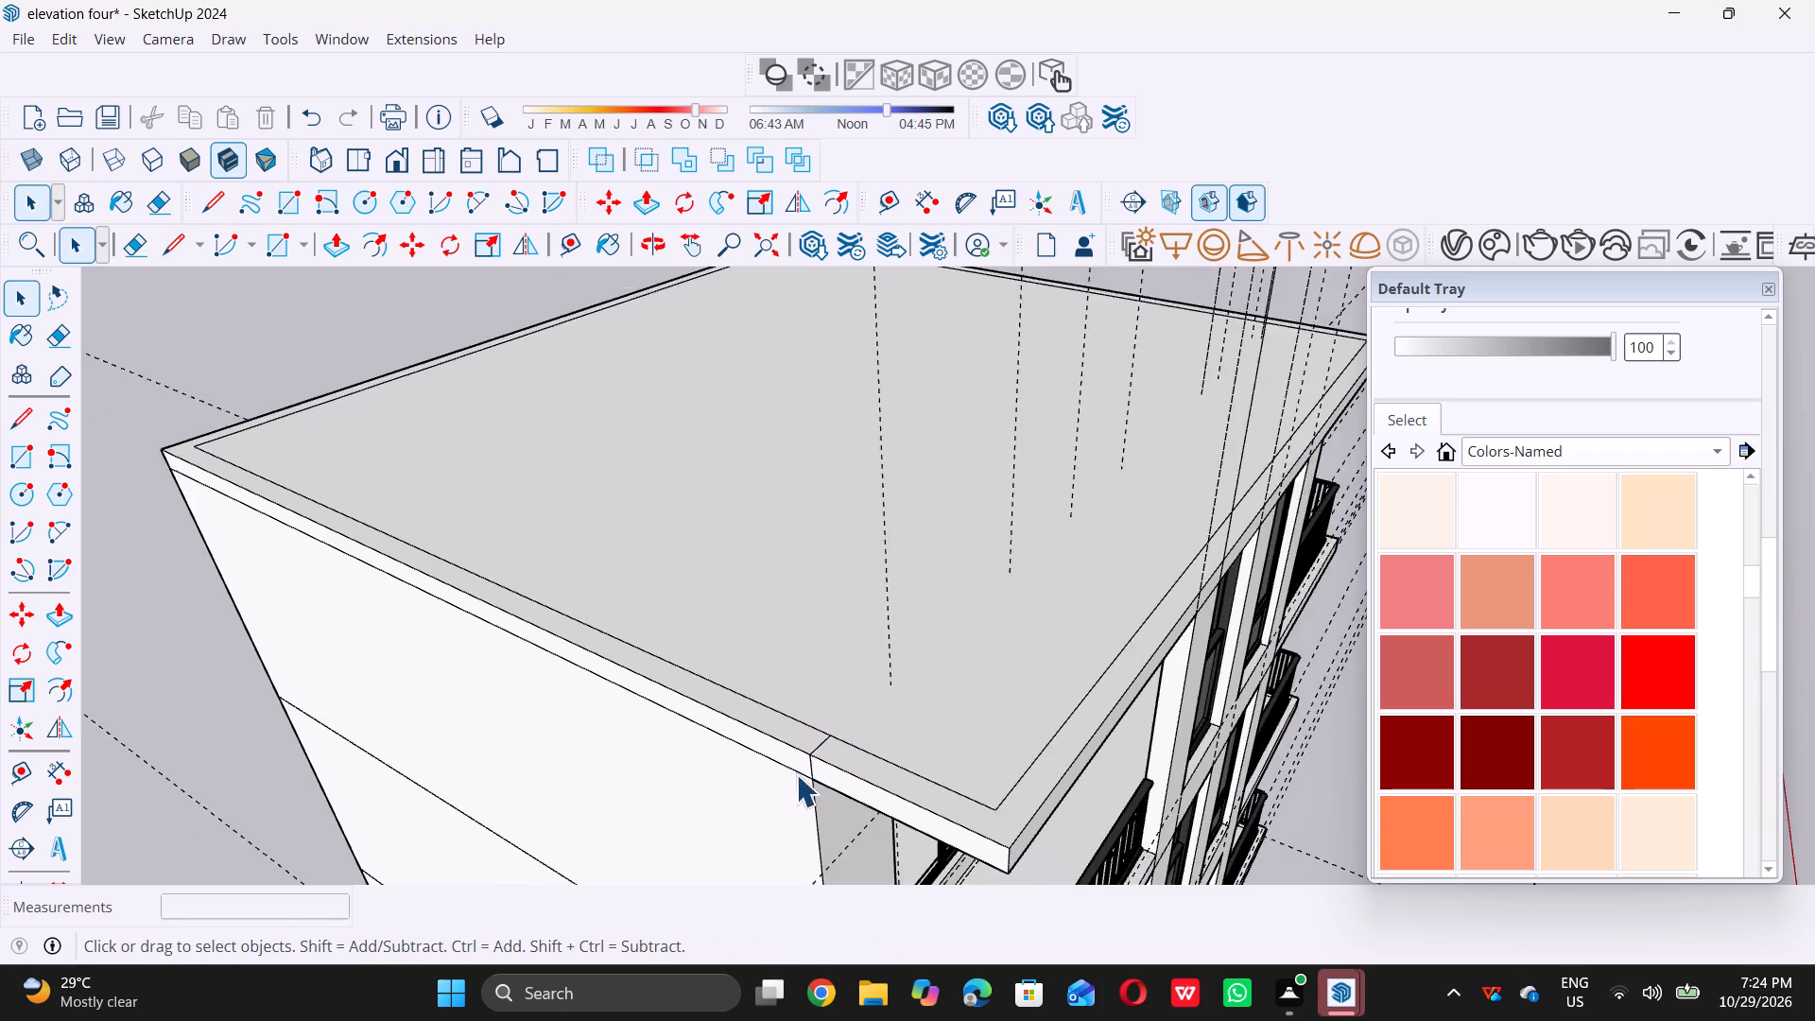
scroll(796, 774, "down", 9)
Draw a 35' 3" line across the roof from the short line's inner end to the slab's opposite outer edge, parallel to the front.
middle_click(824, 738)
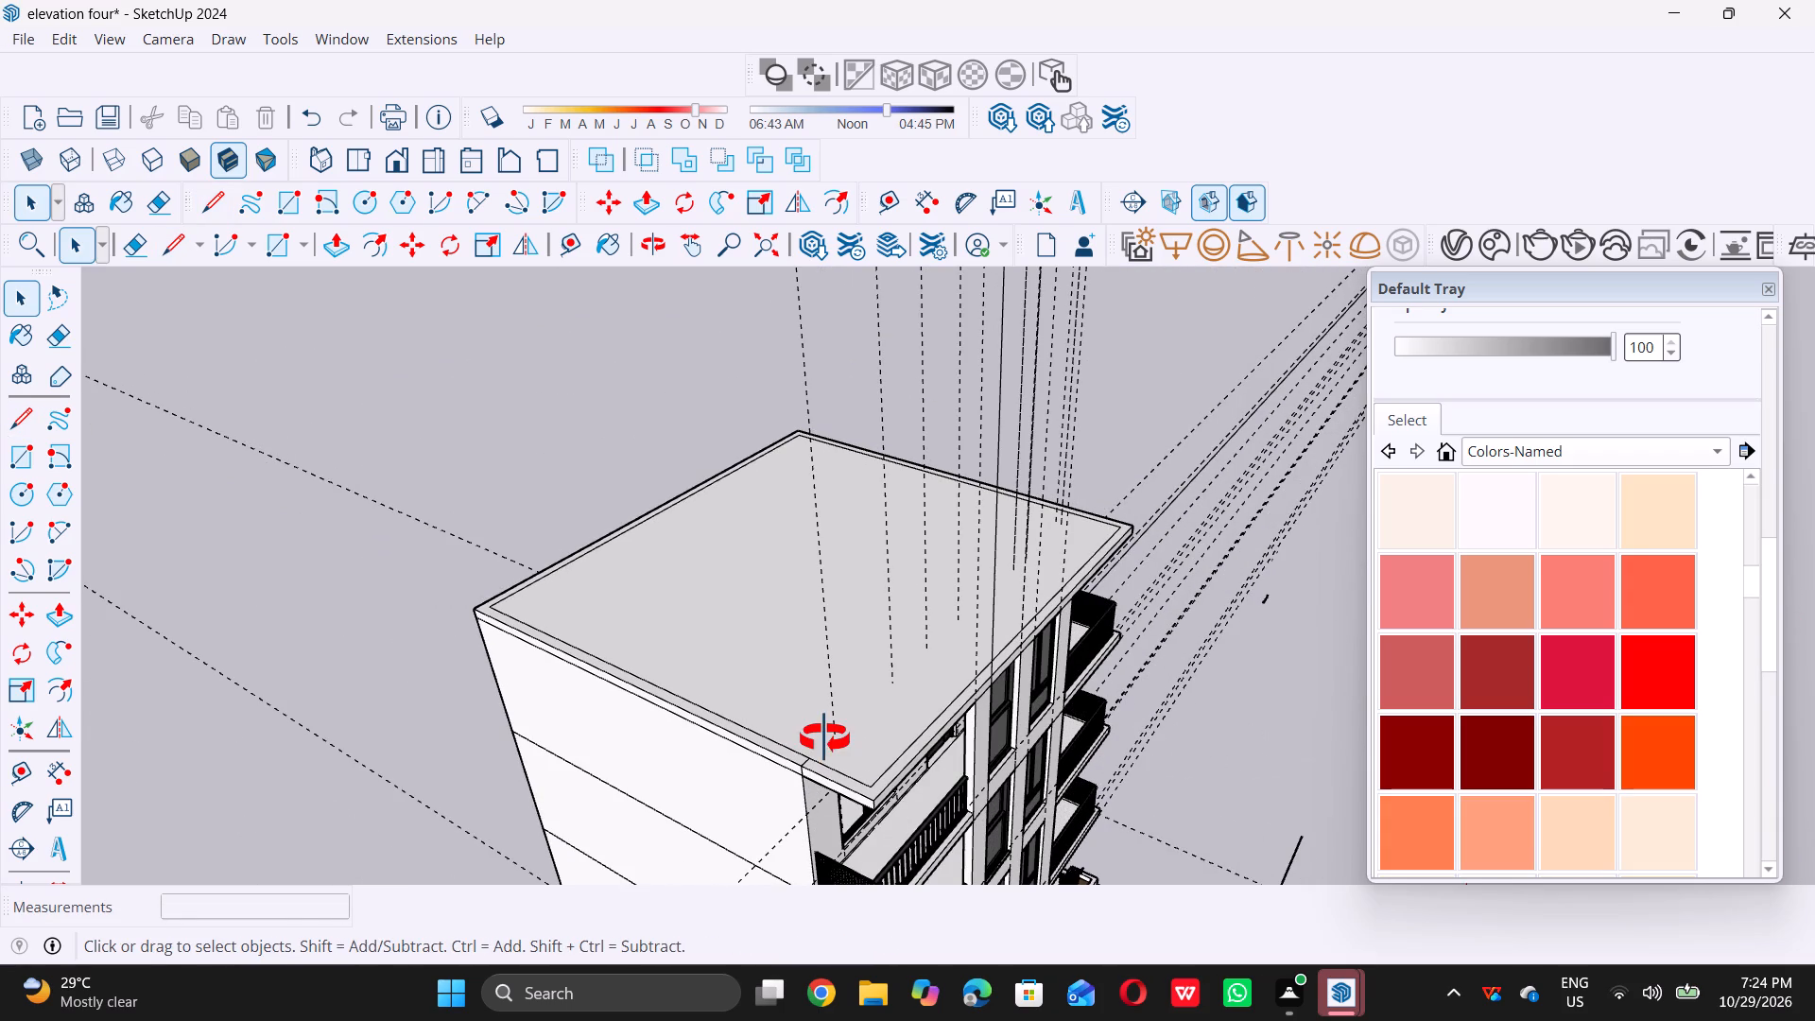
scroll(824, 737, "down", 10)
middle_click_drag(925, 609, 883, 632)
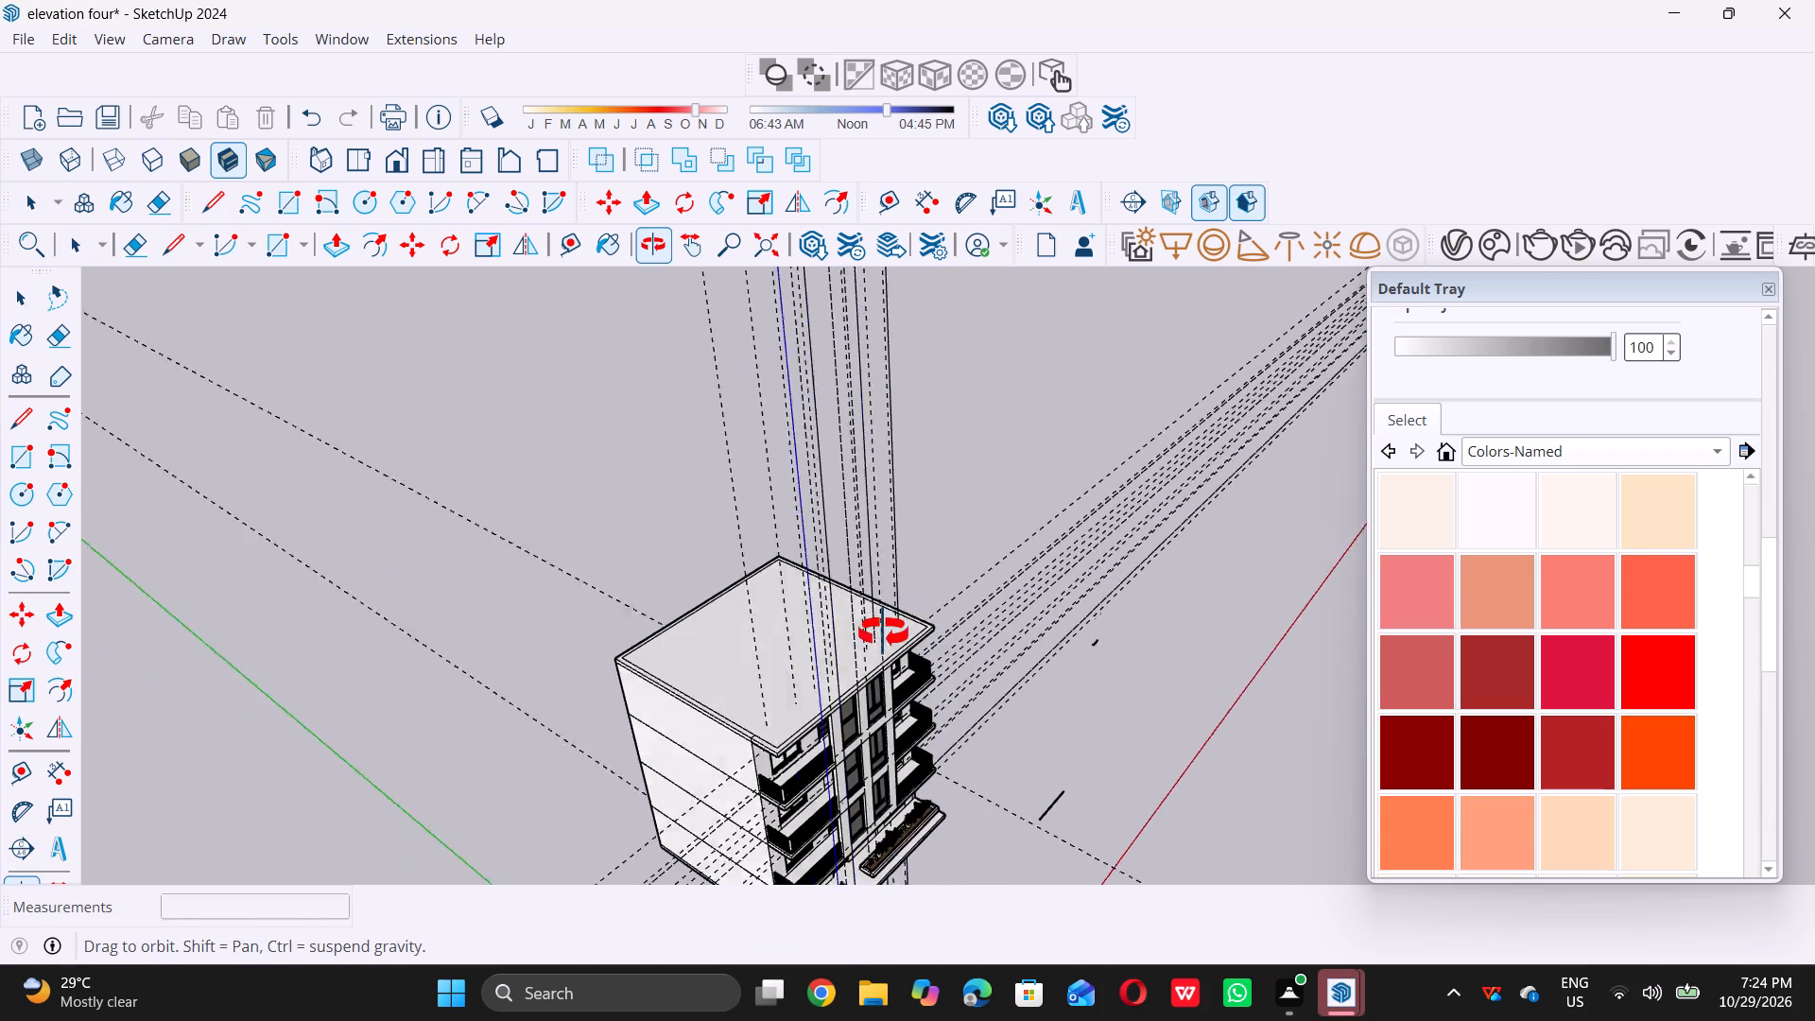
middle_click_drag(883, 632, 861, 660)
scroll(808, 715, "up", 5)
scroll(722, 755, "up", 11)
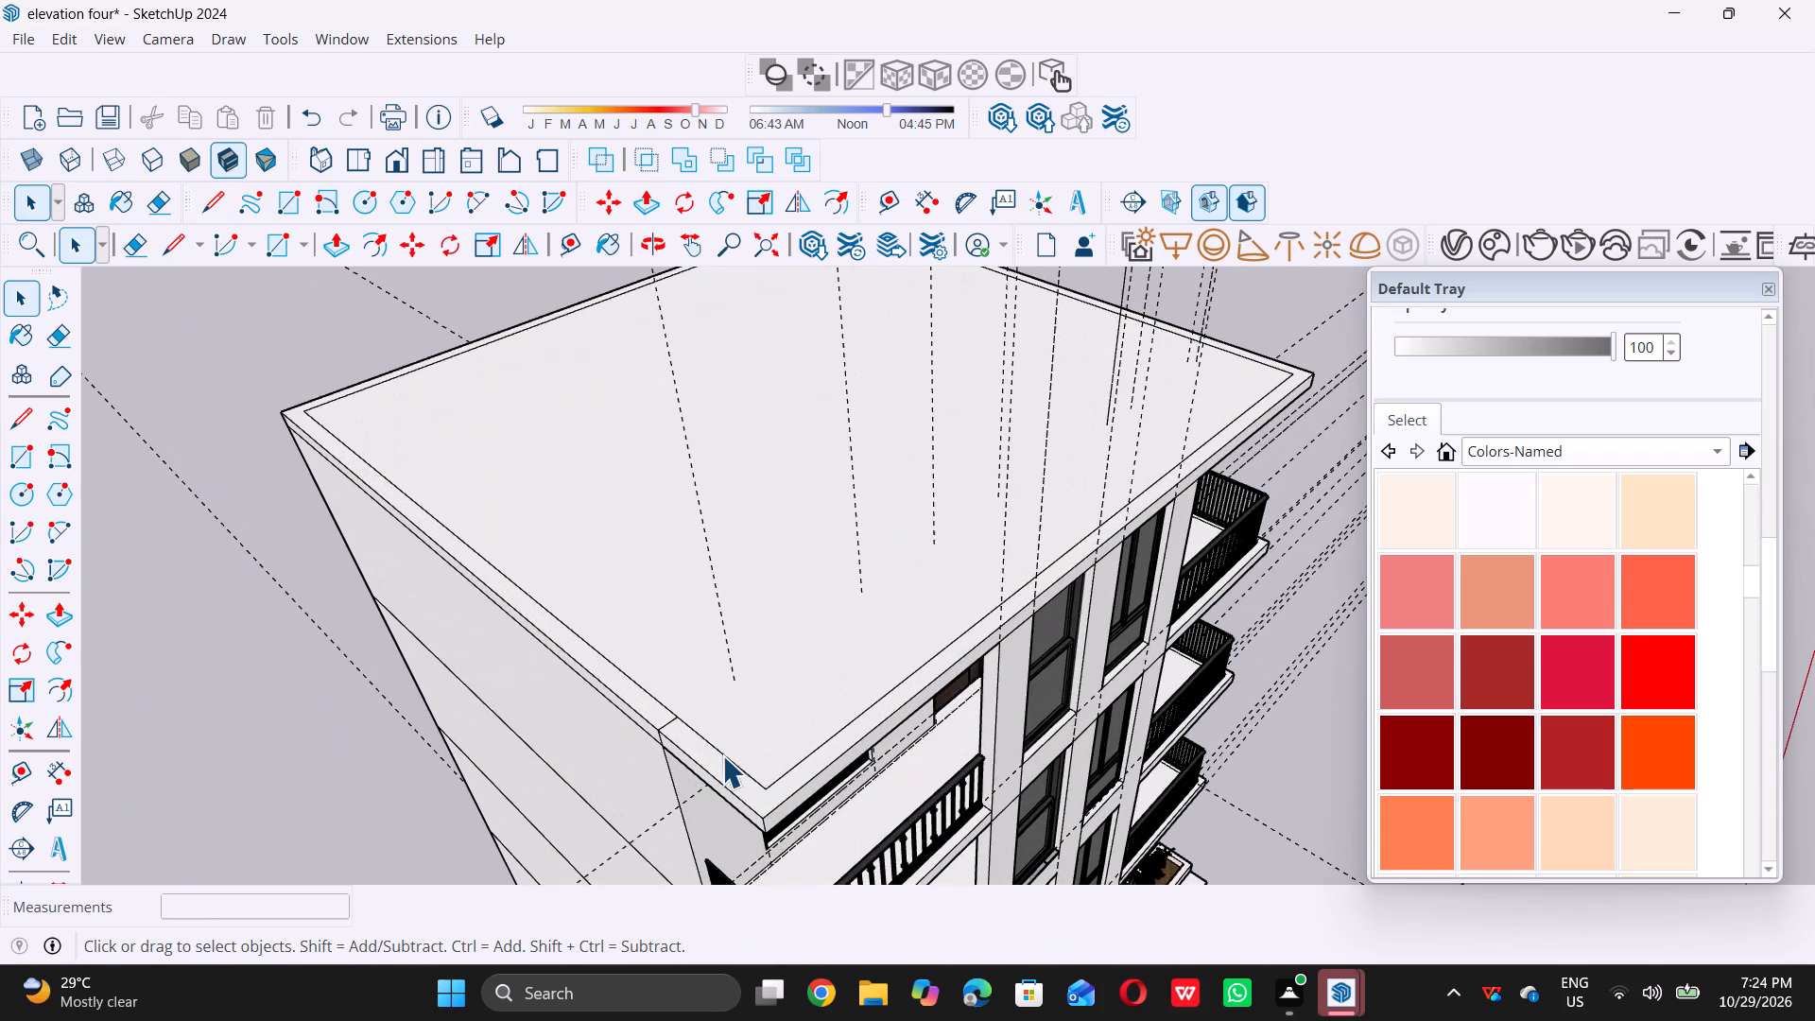
key("l")
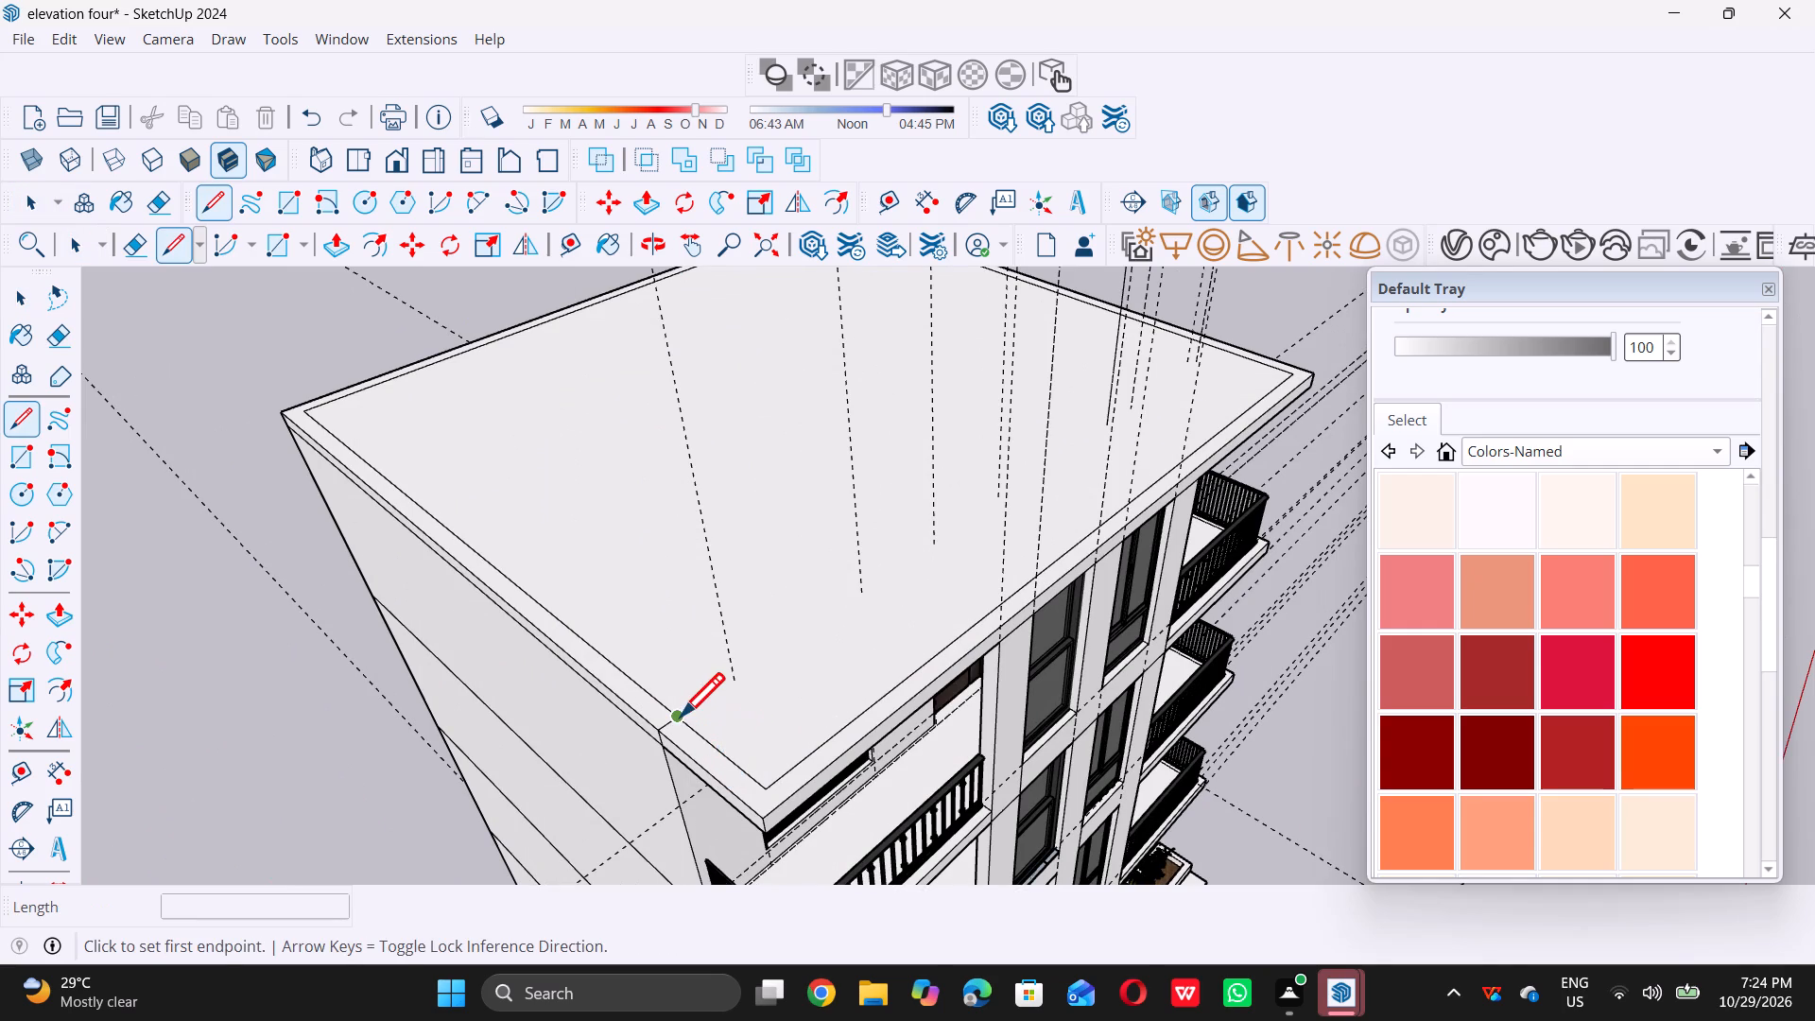
double_click(685, 713)
scroll(685, 713, "down", 6)
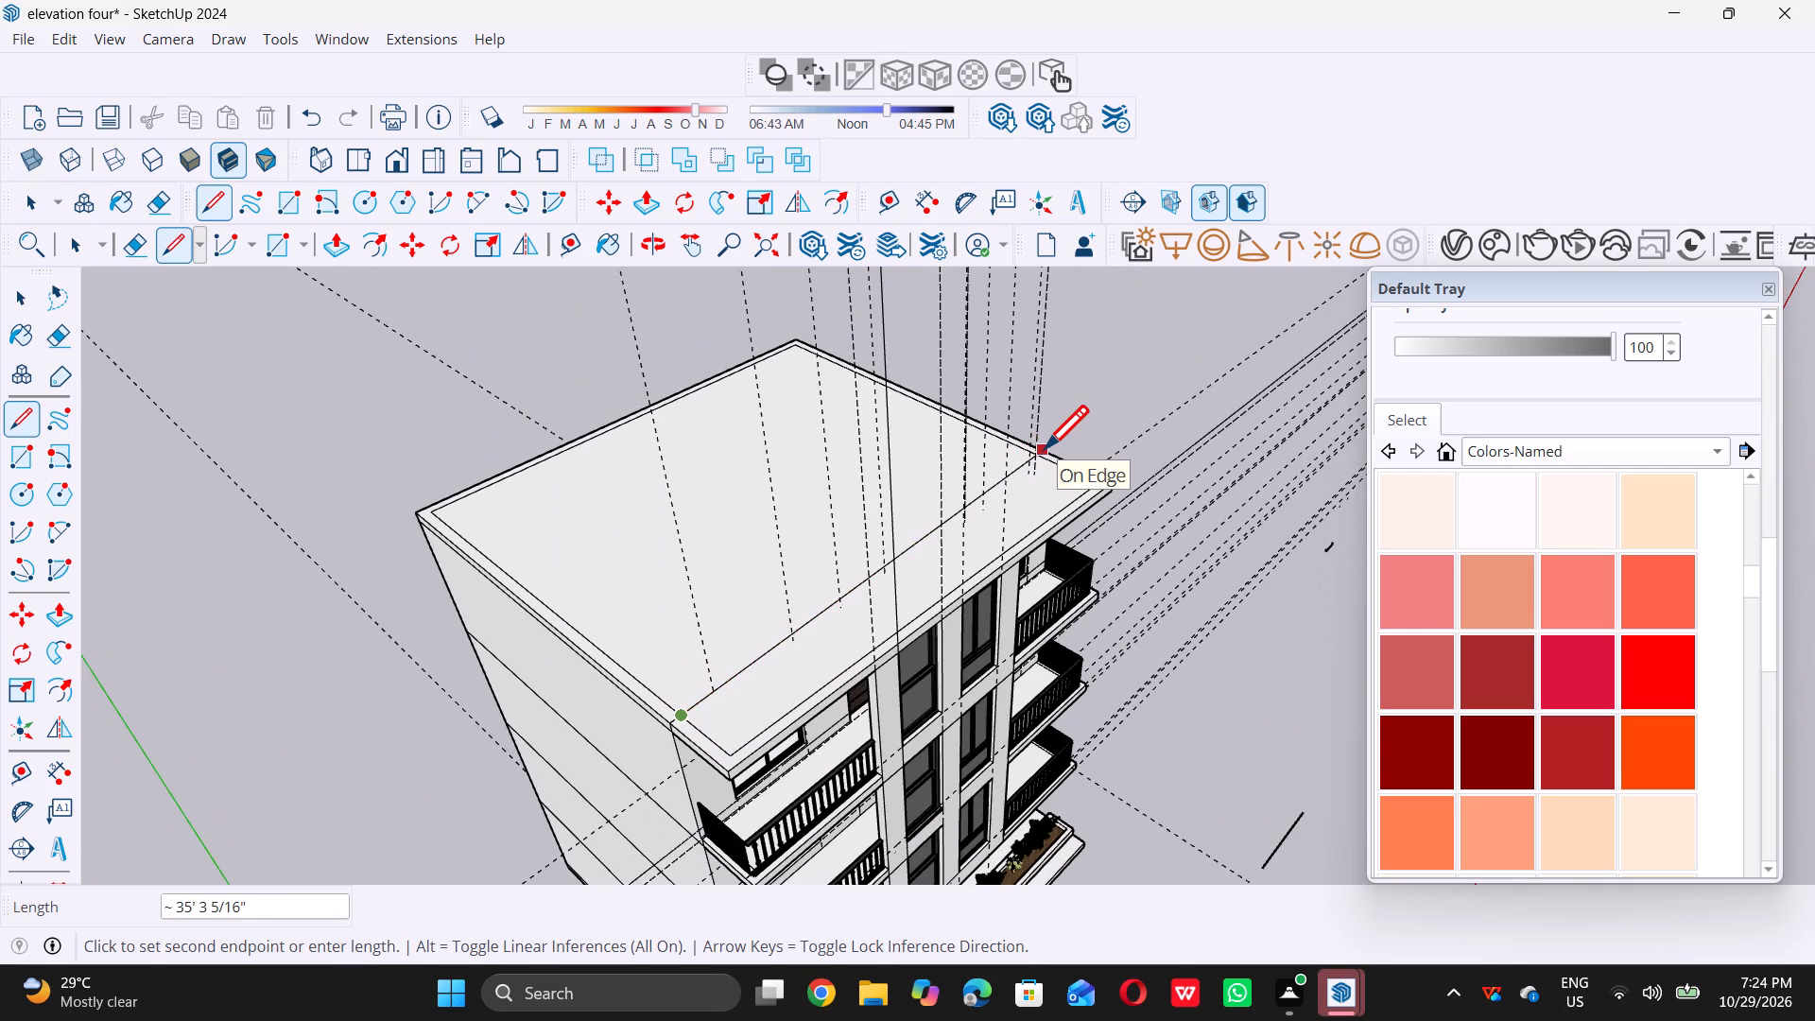
scroll(1058, 460, "up", 4)
triple_click(1058, 460)
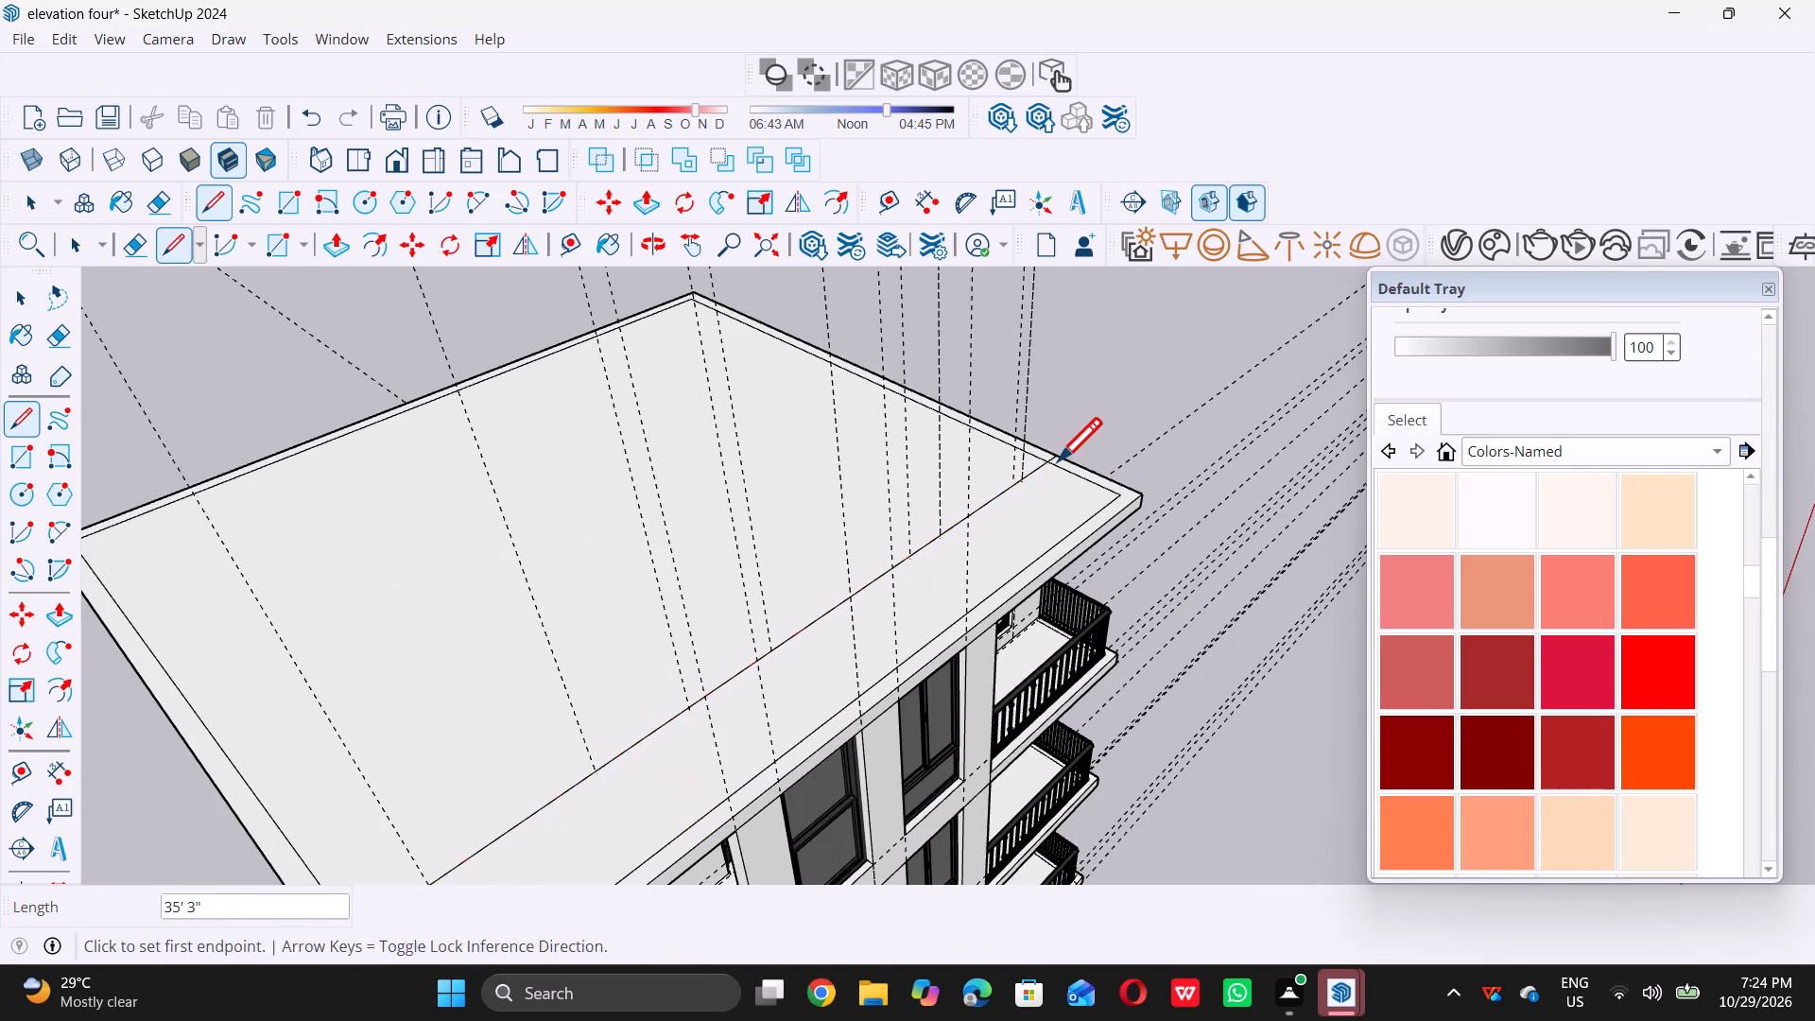
key("space")
scroll(1096, 492, "down", 9)
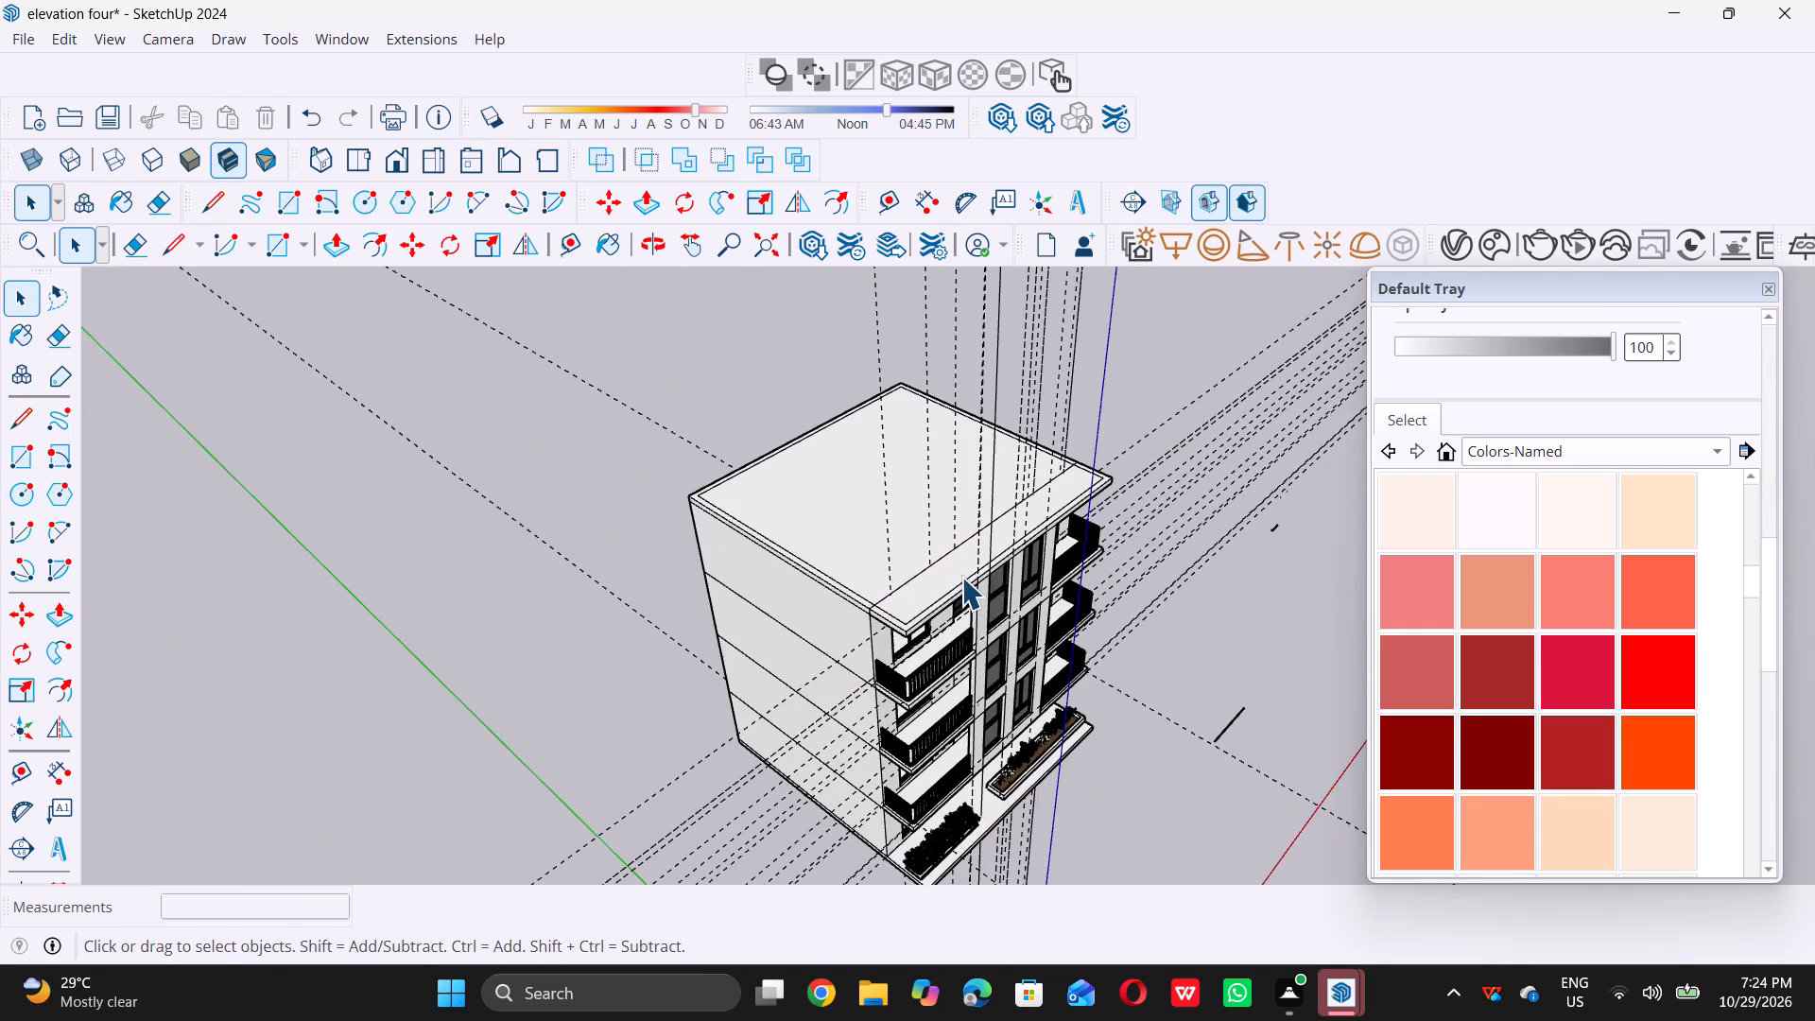
Place a guide line 9" behind the line crossing the roof, on the side away from the balconies.
middle_click_drag(933, 588, 1011, 645)
scroll(982, 604, "up", 4)
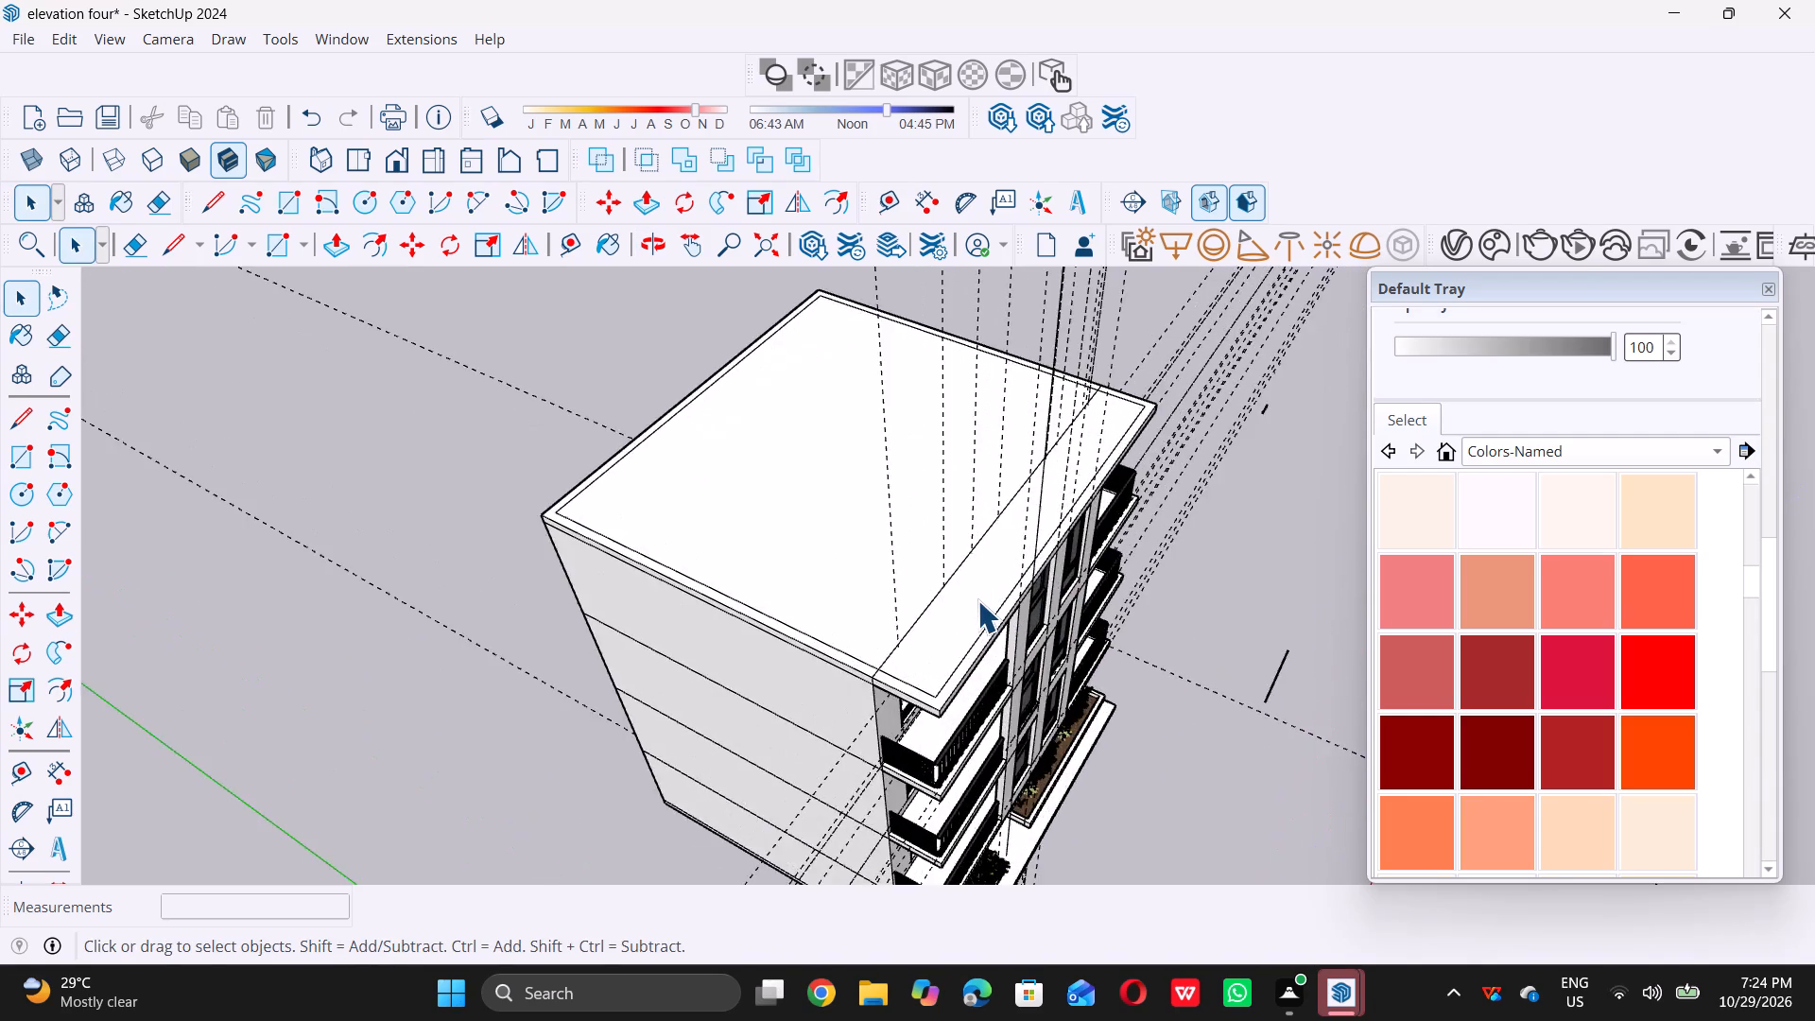
scroll(977, 600, "up", 10)
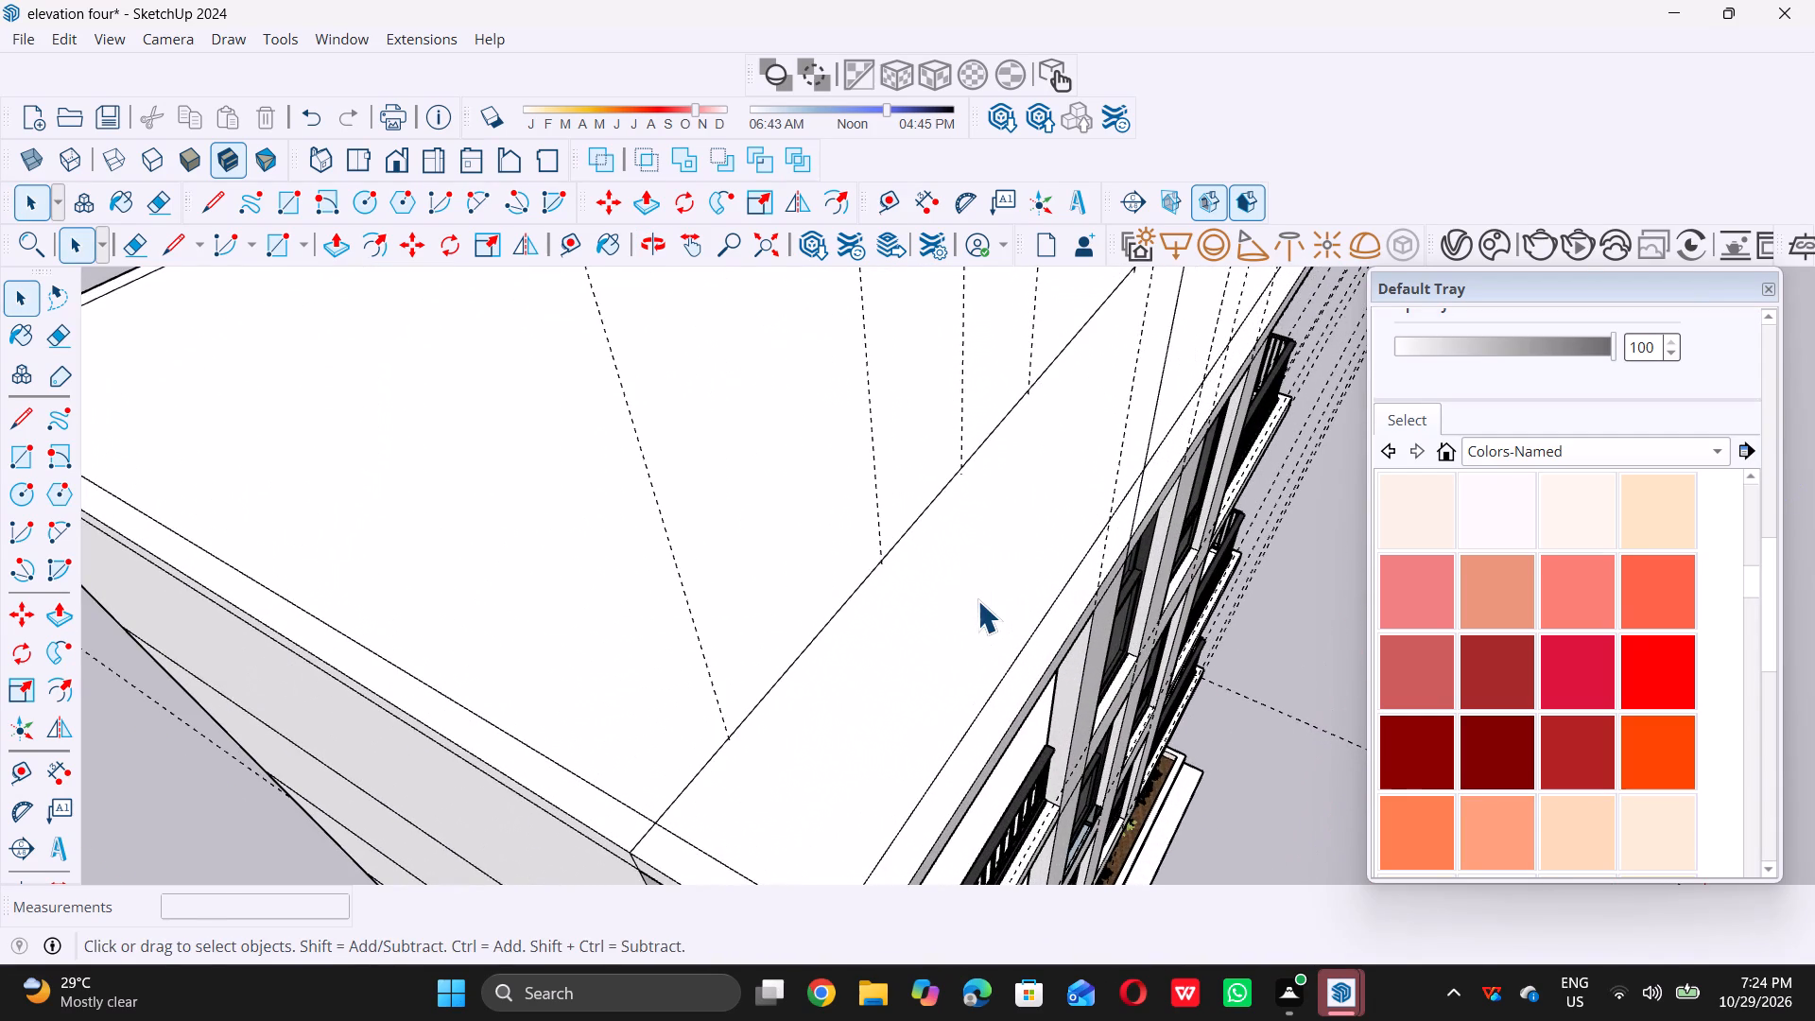
key("t")
triple_click(860, 581)
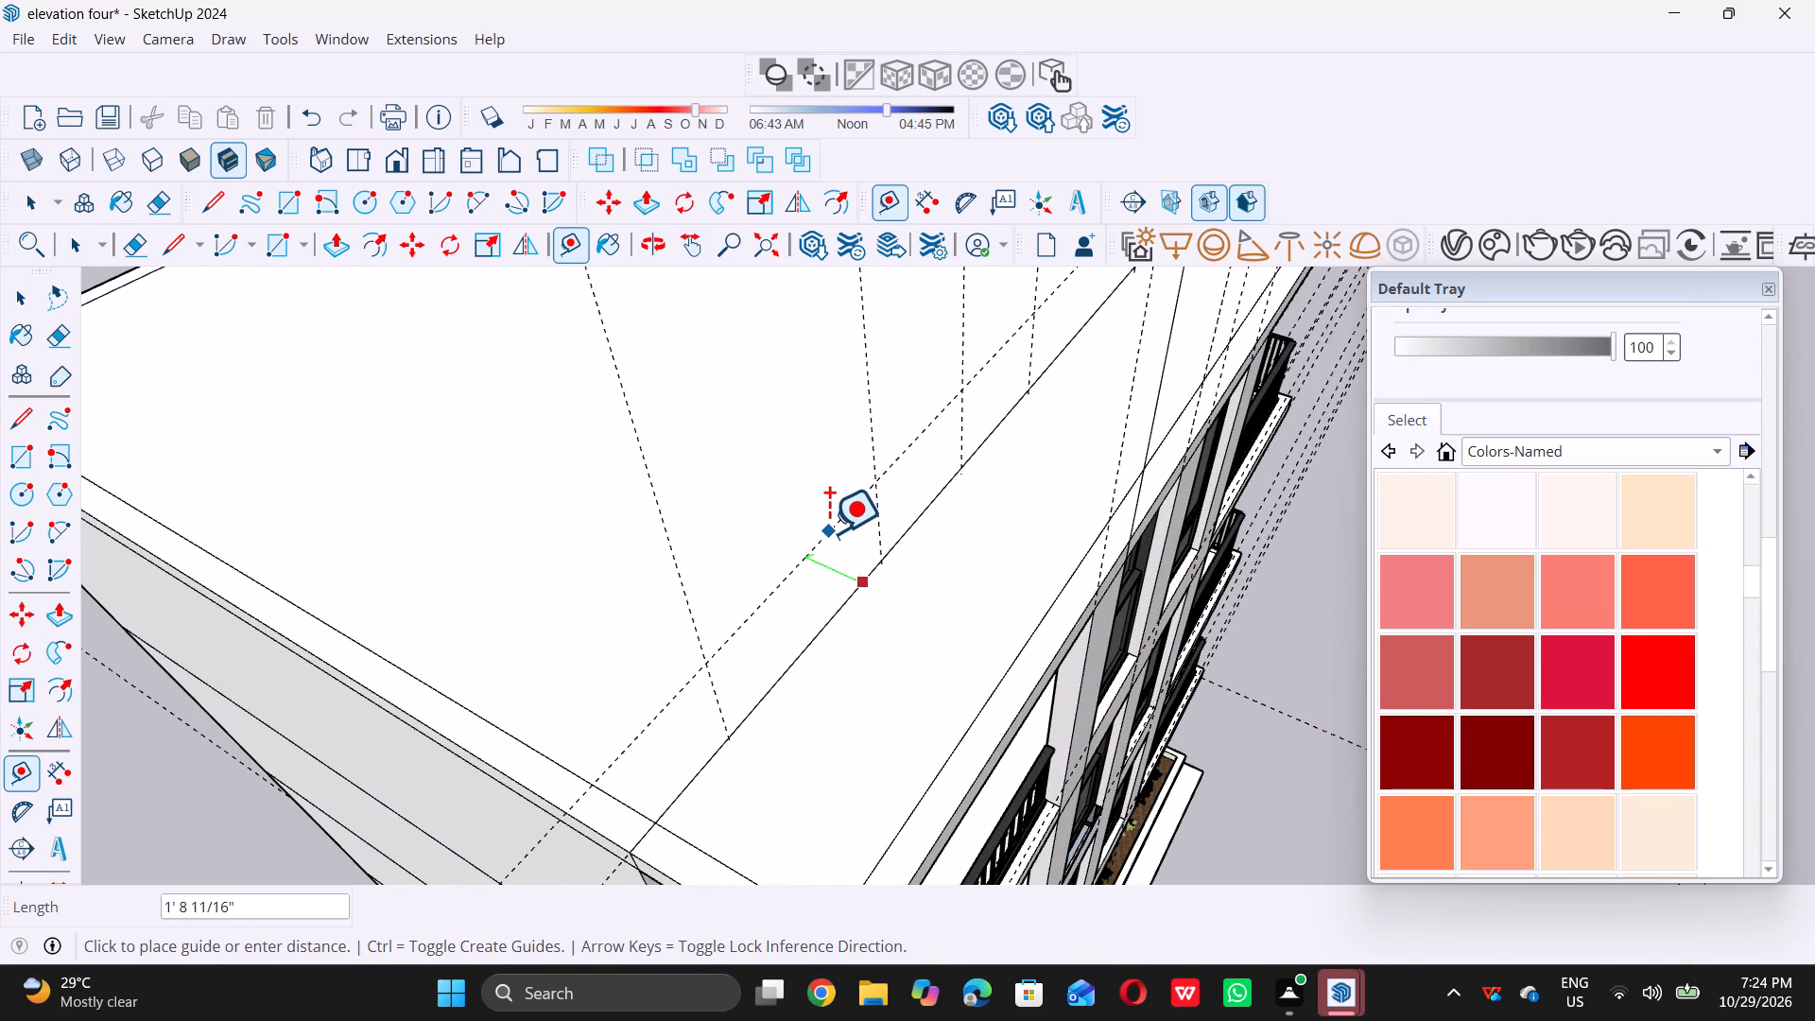
key("9")
key("shift+quotedbl")
key("Return")
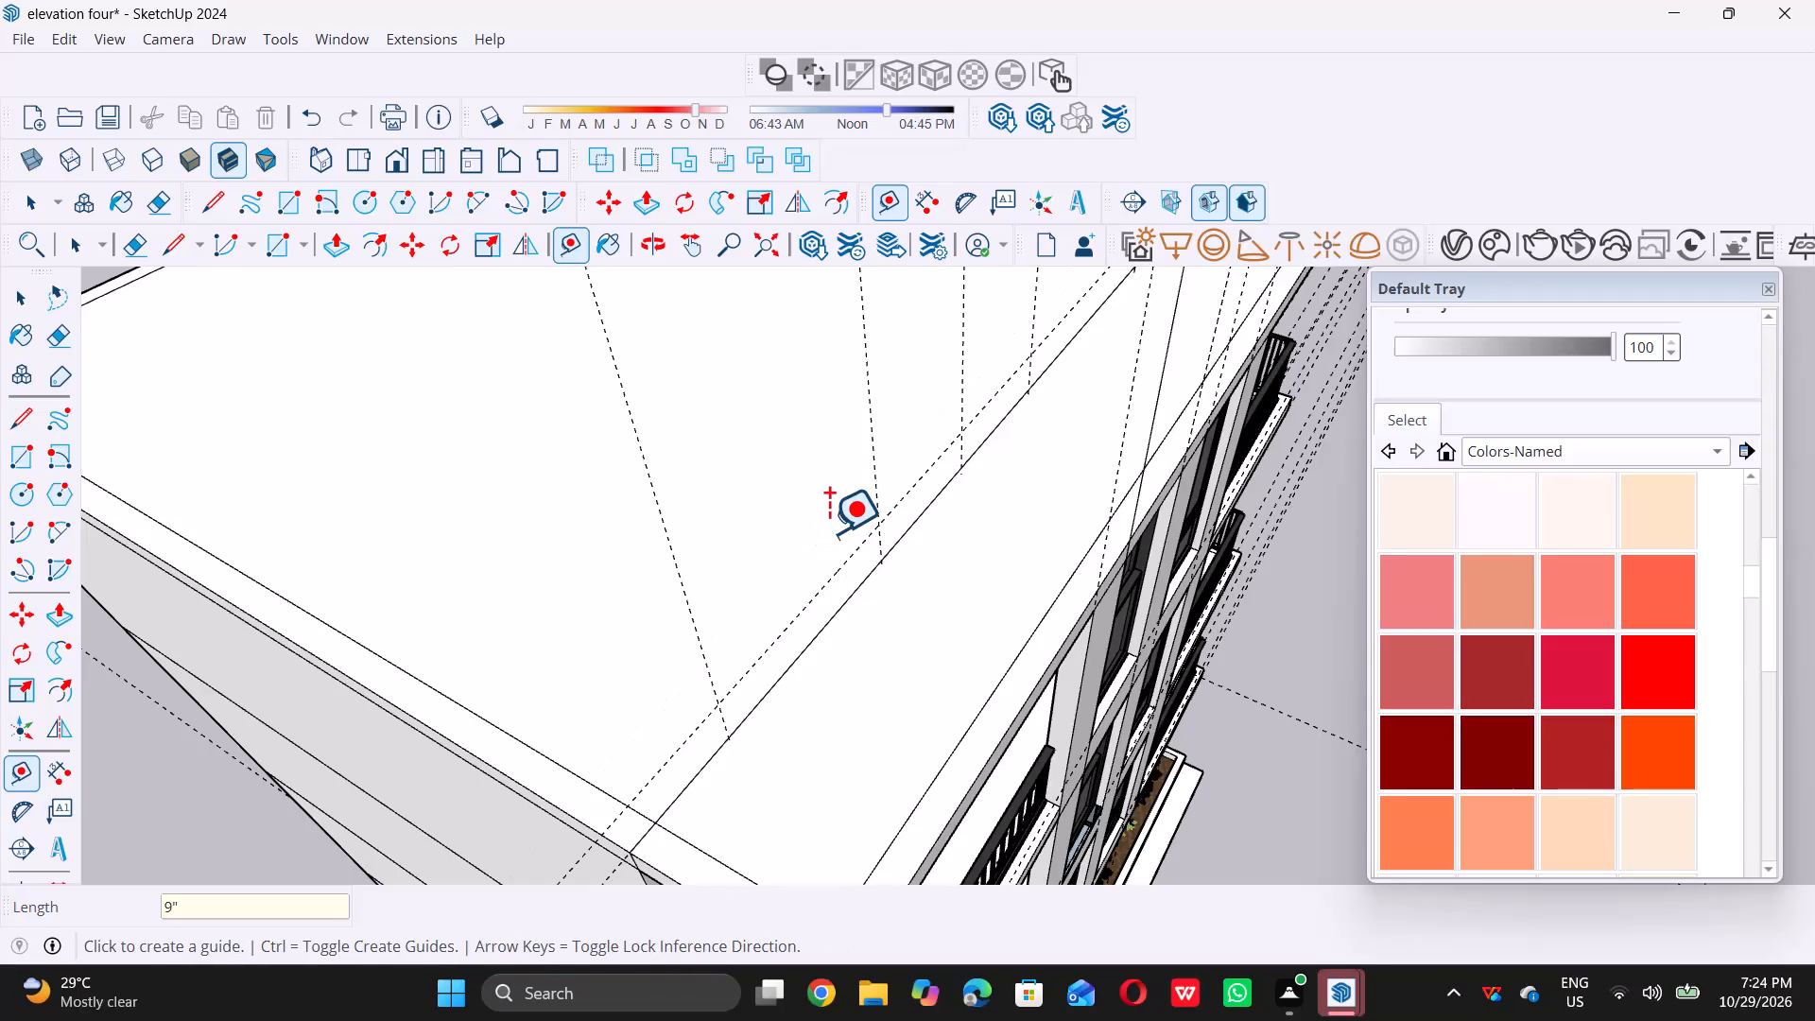
key("space")
Draw a 9" by 36' rectangle across the full roof width between the crossing line and the guide behind it.
scroll(561, 602, "down", 6)
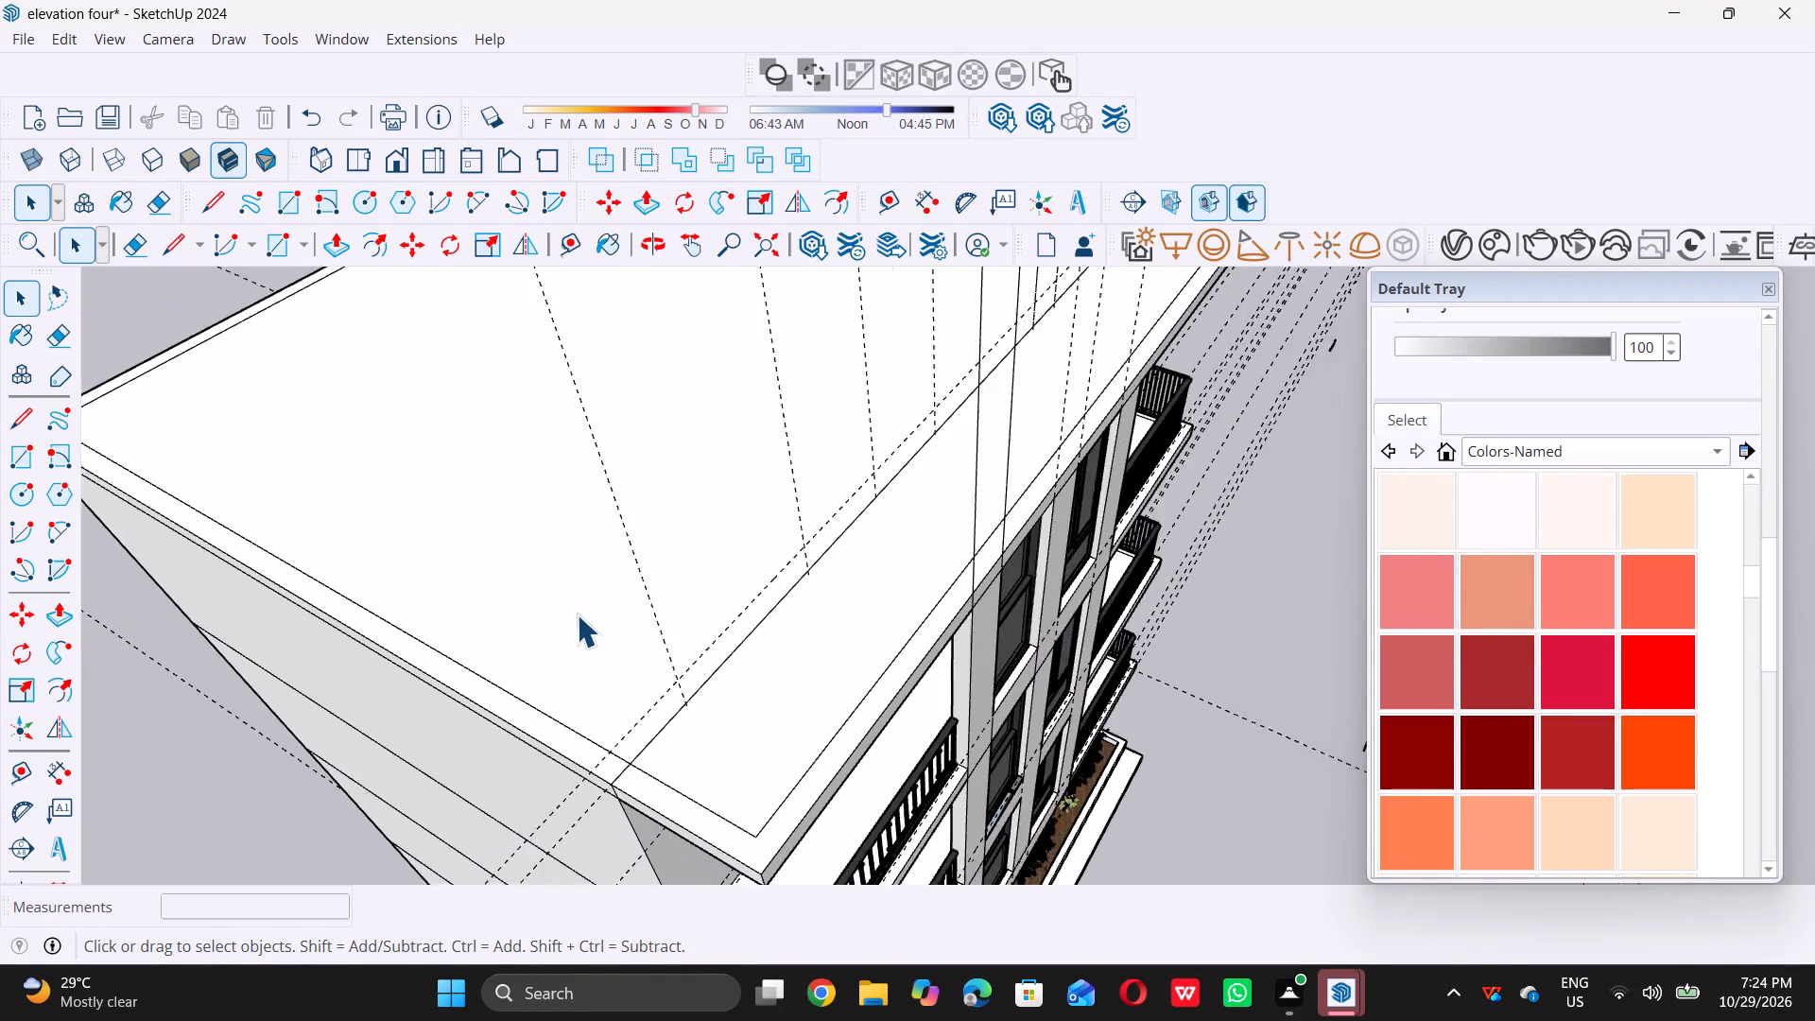
scroll(577, 614, "down", 6)
scroll(663, 576, "down", 5)
middle_click_drag(659, 572, 720, 624)
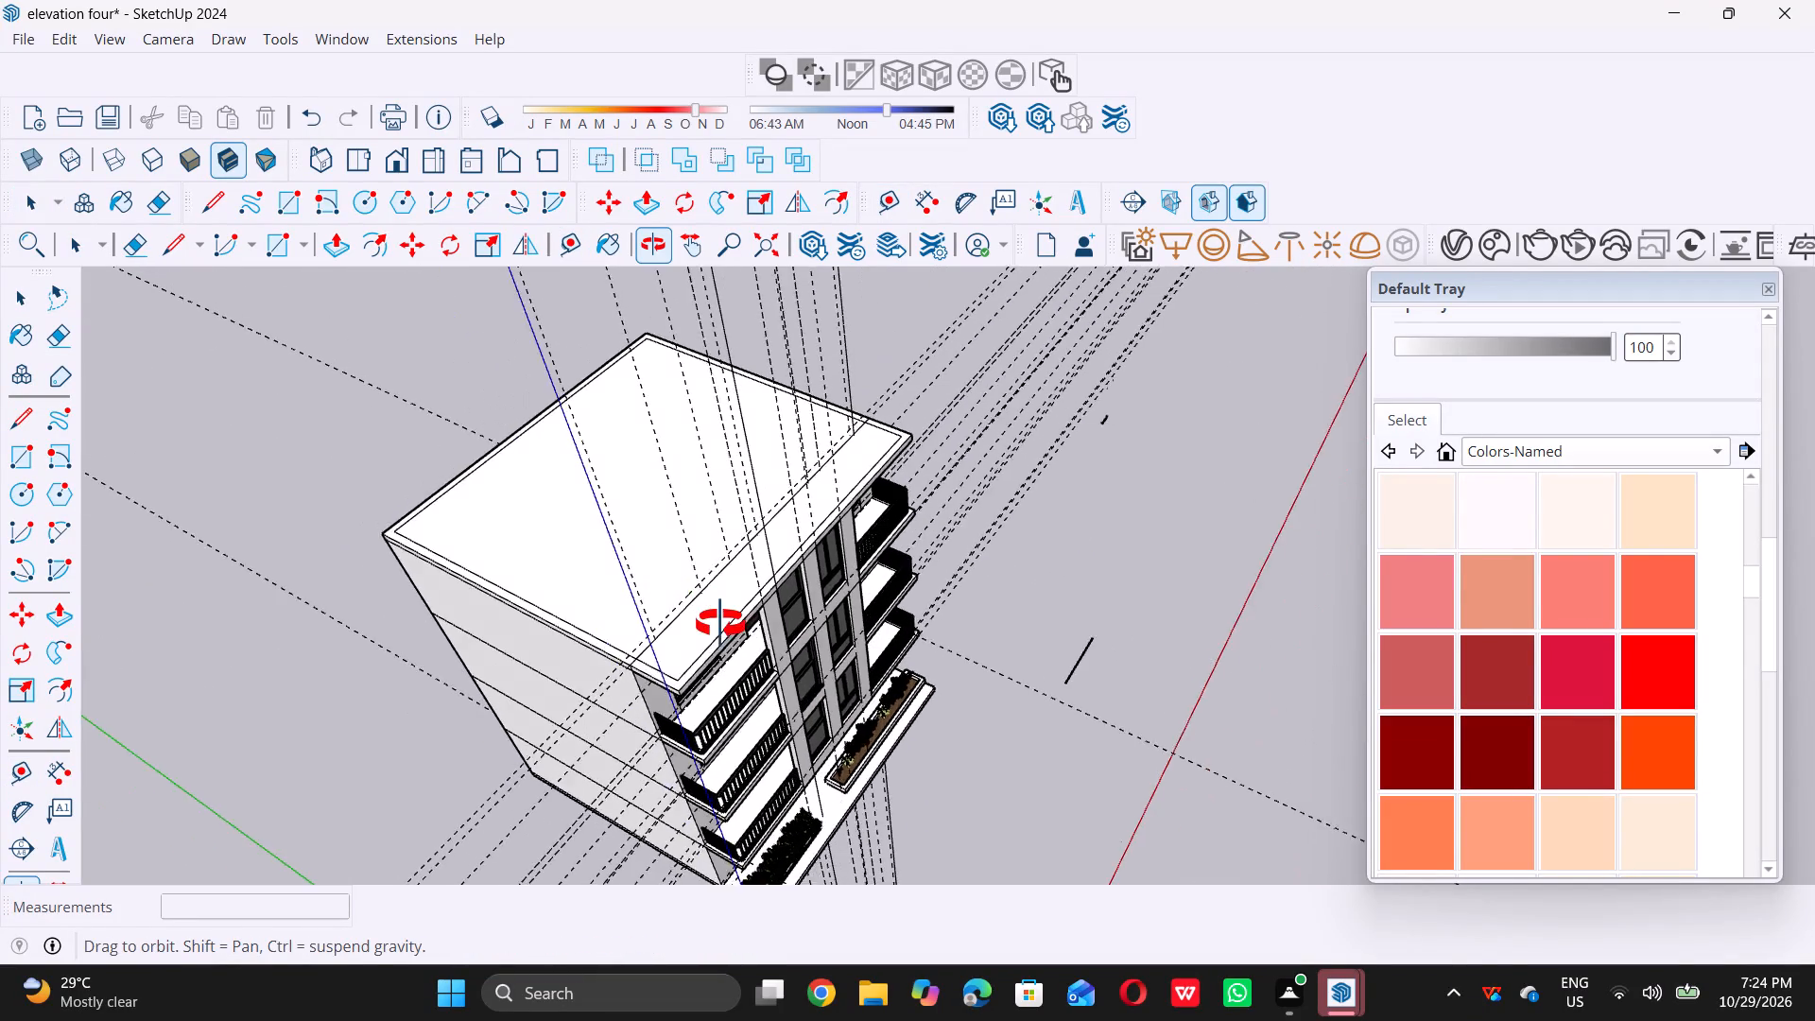
middle_click_drag(720, 624, 675, 640)
scroll(721, 733, "up", 6)
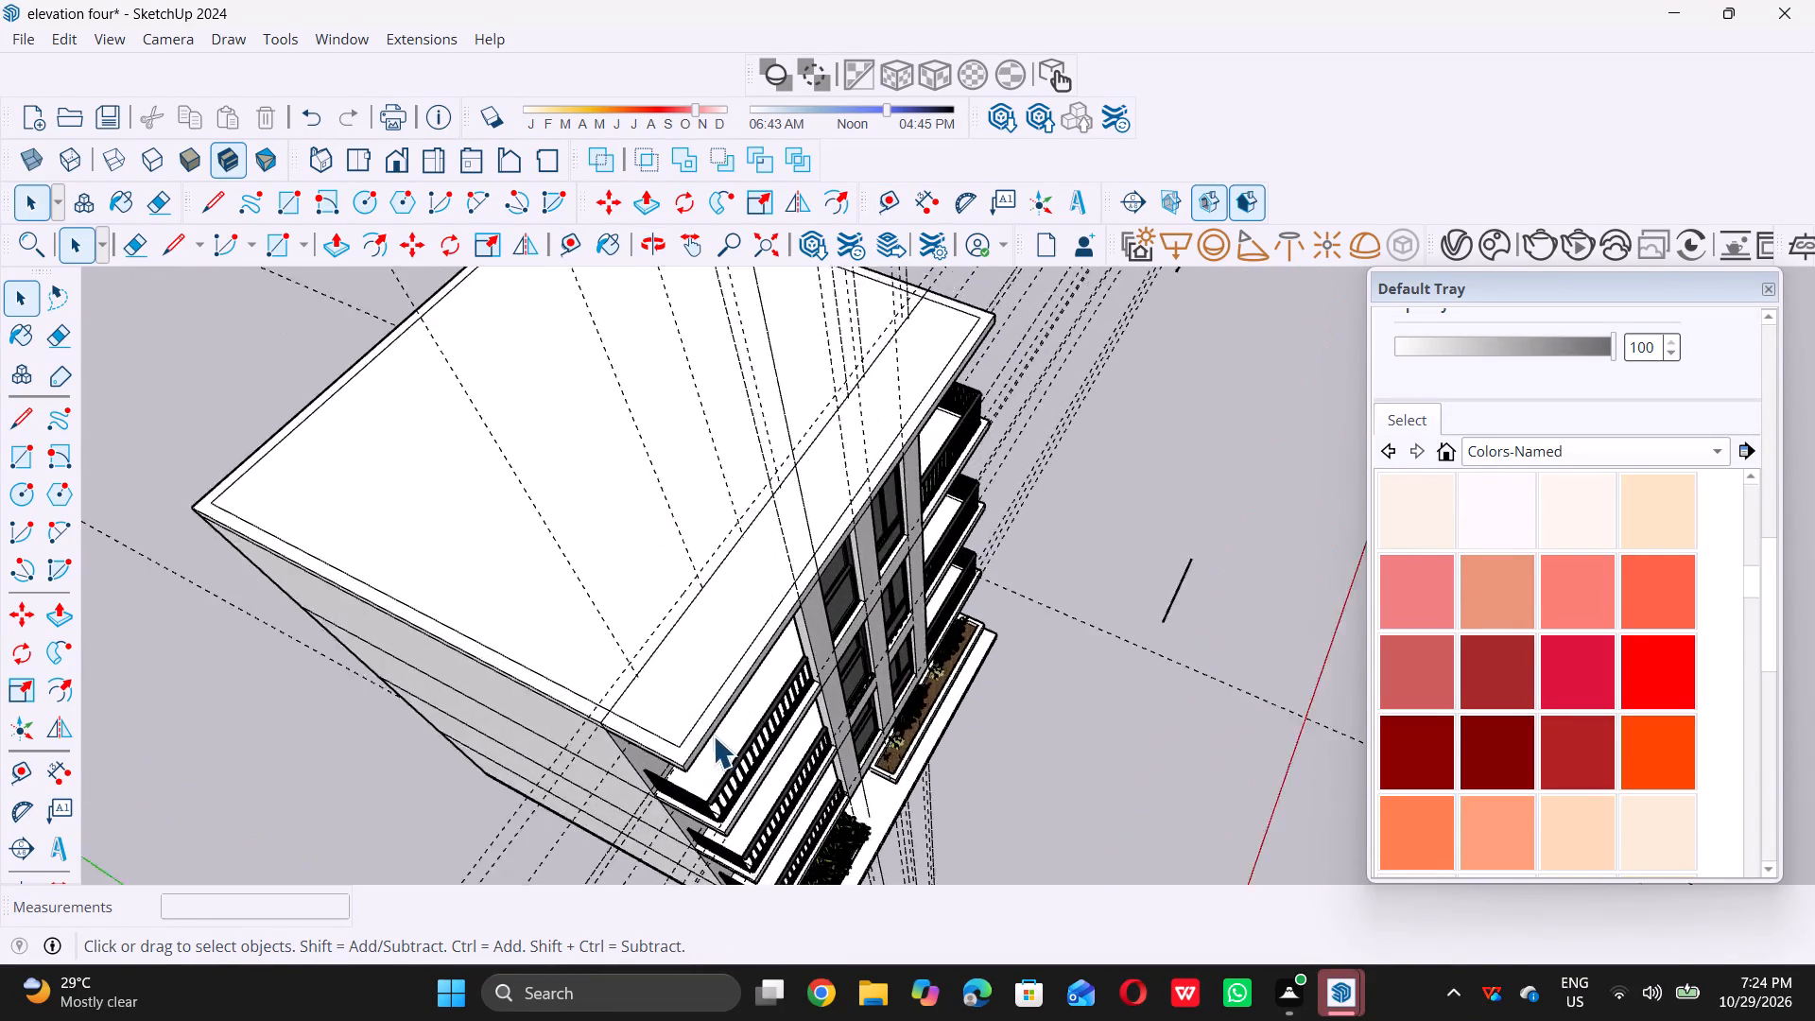
scroll(690, 738, "up", 6)
scroll(579, 748, "up", 4)
key("r")
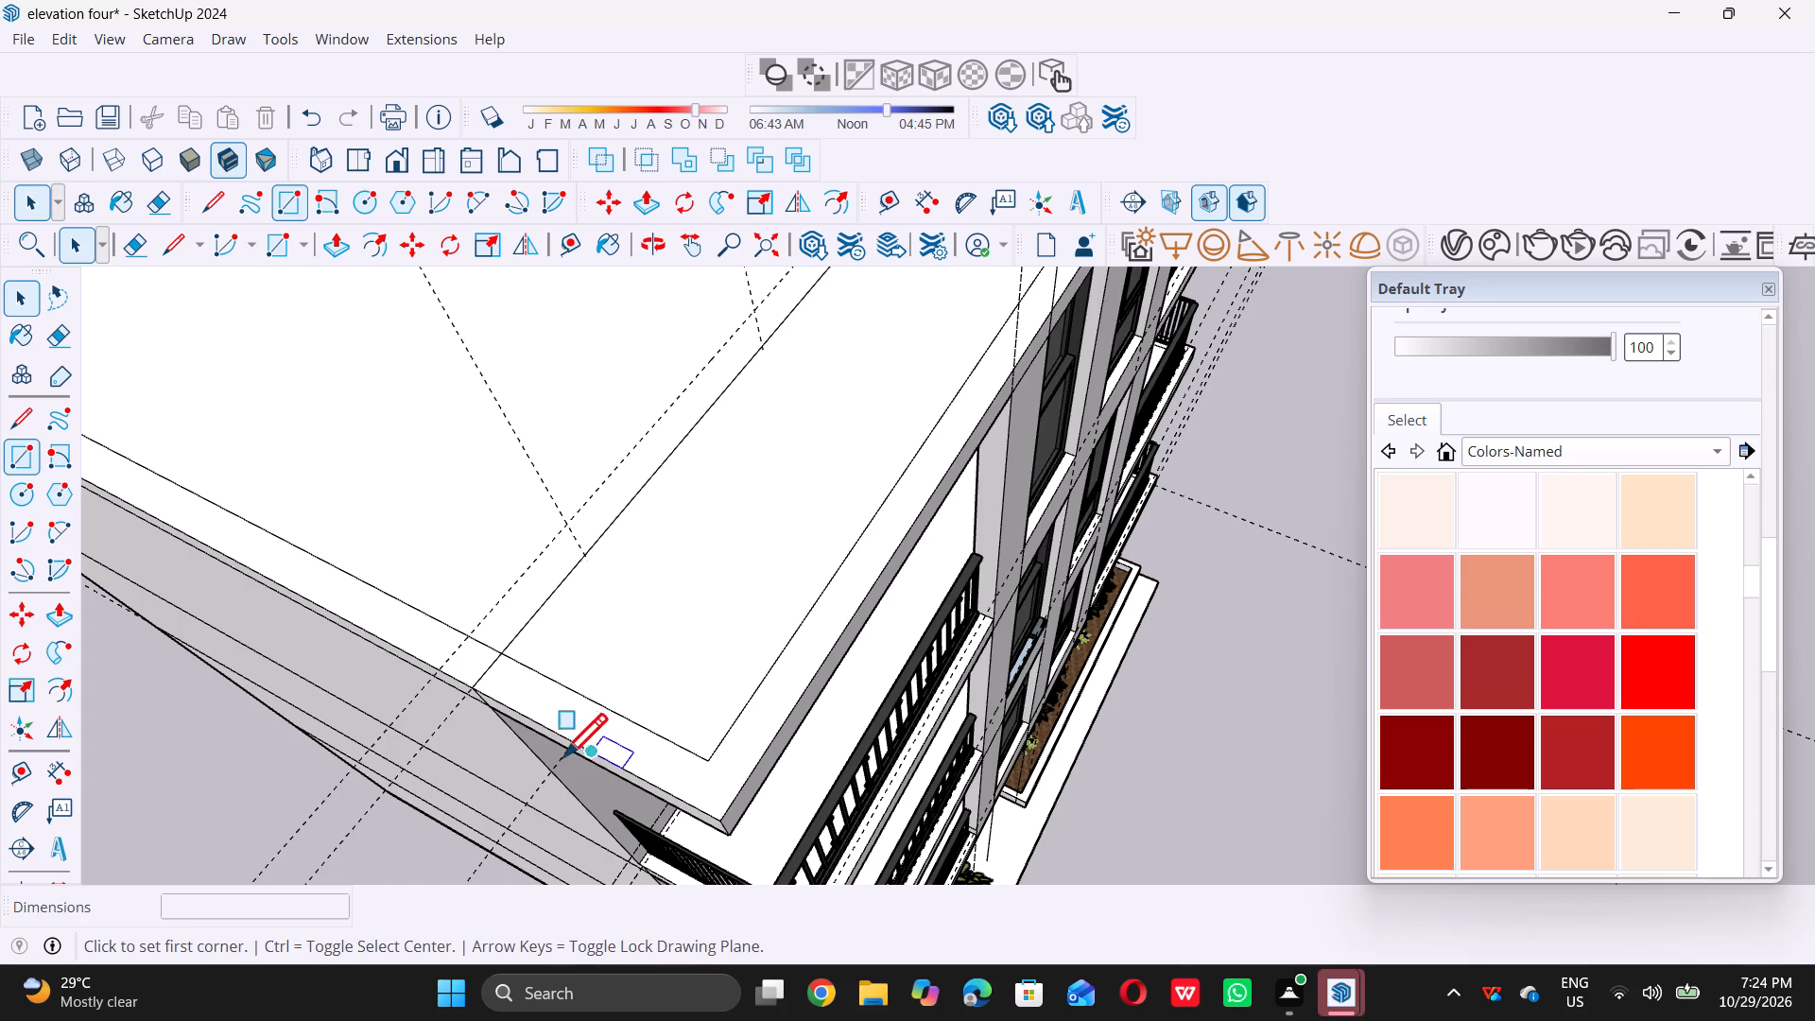
triple_click(466, 687)
scroll(466, 687, "down", 3)
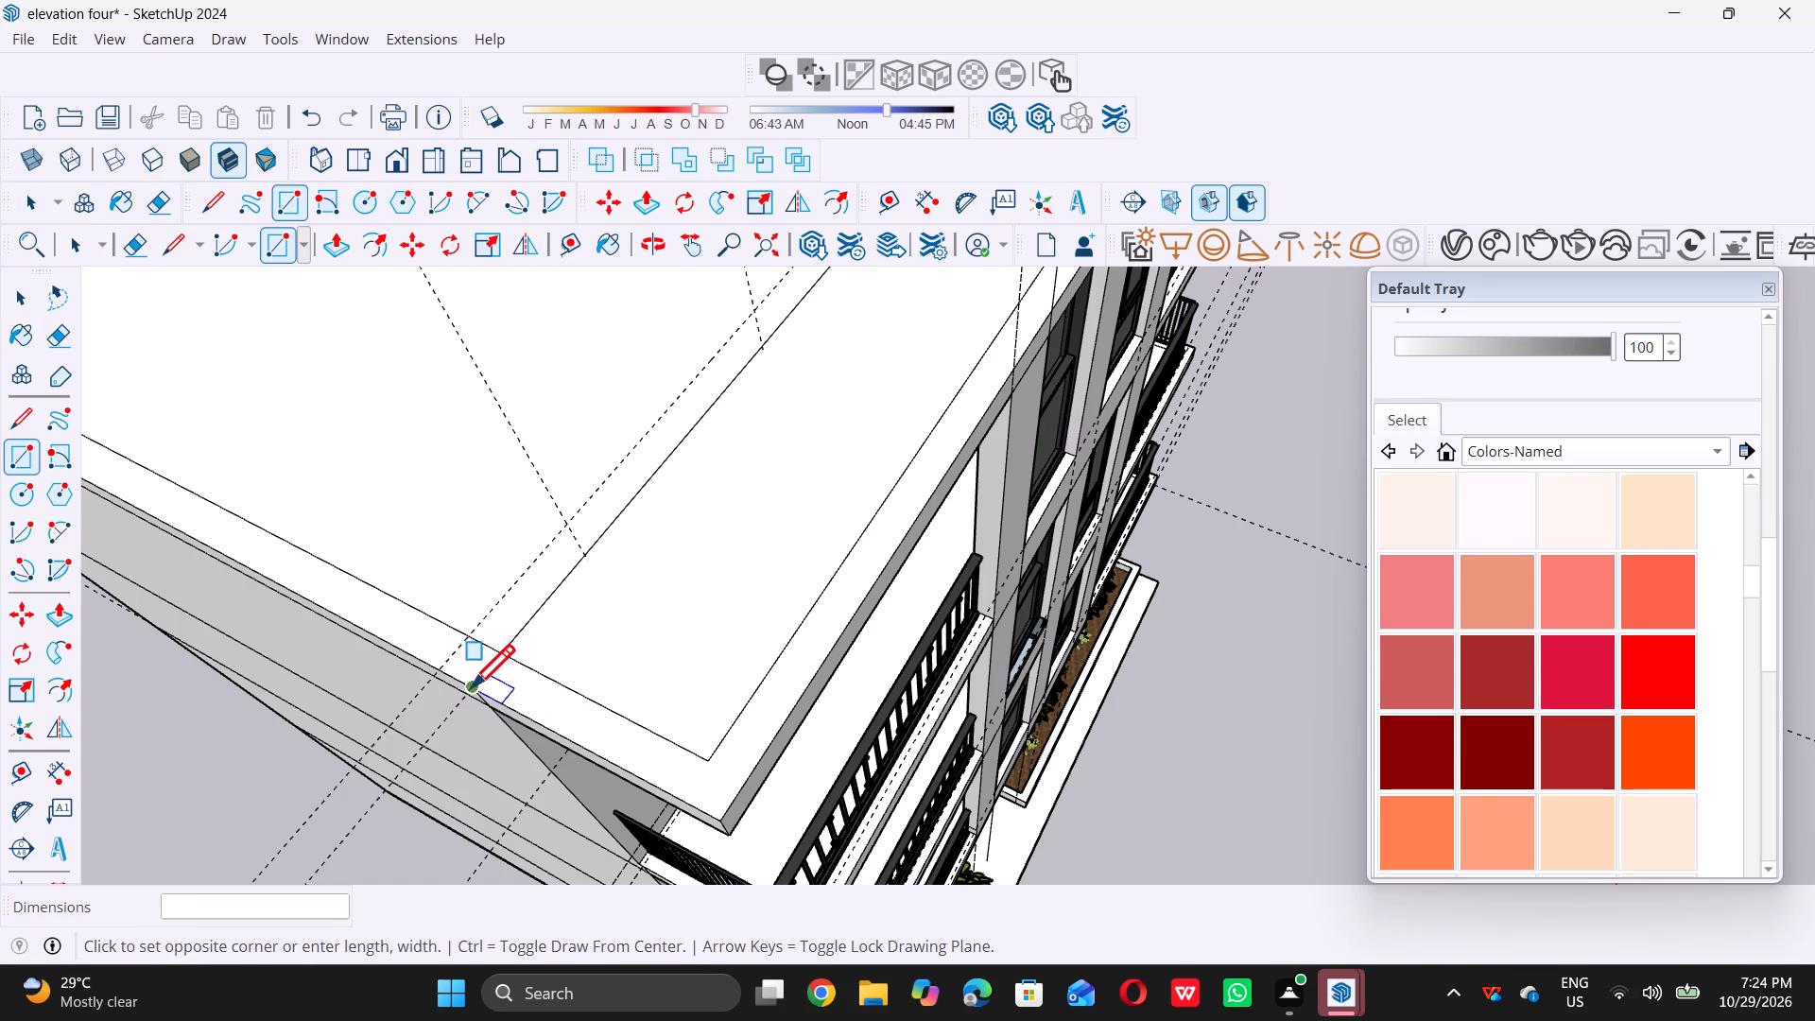
scroll(471, 687, "down", 20)
scroll(471, 687, "down", 4)
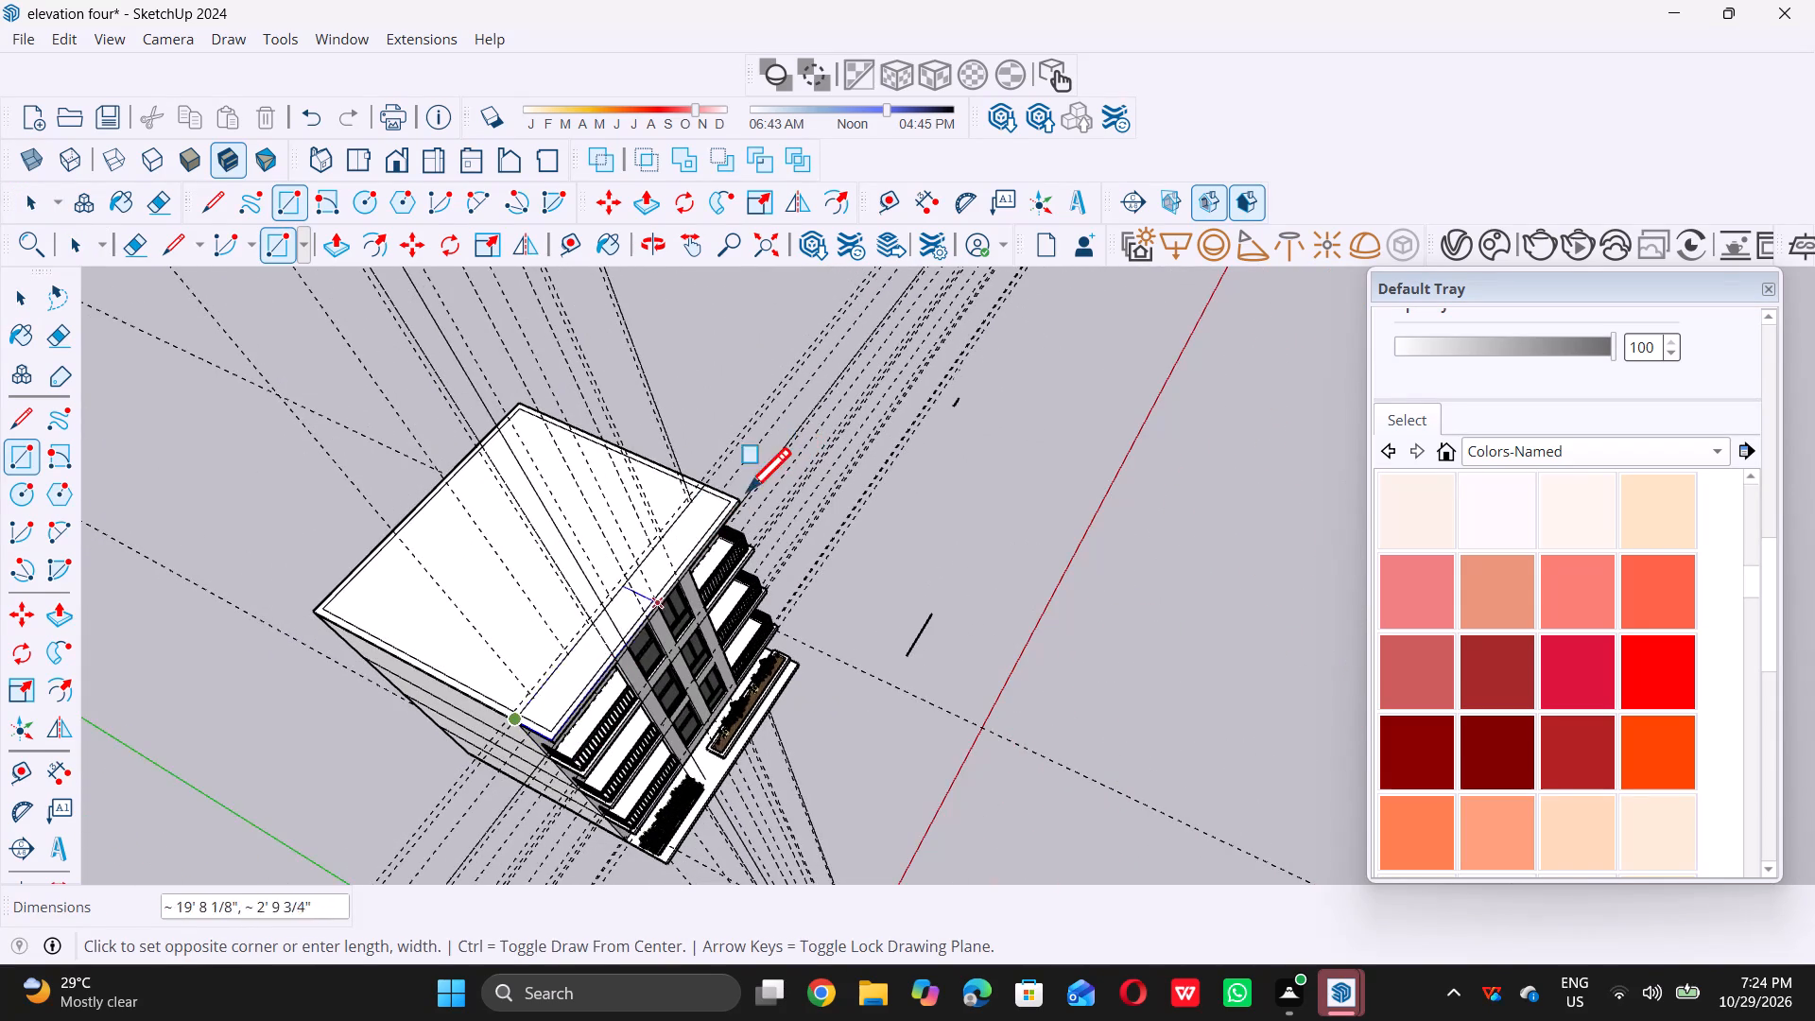
scroll(683, 496, "up", 20)
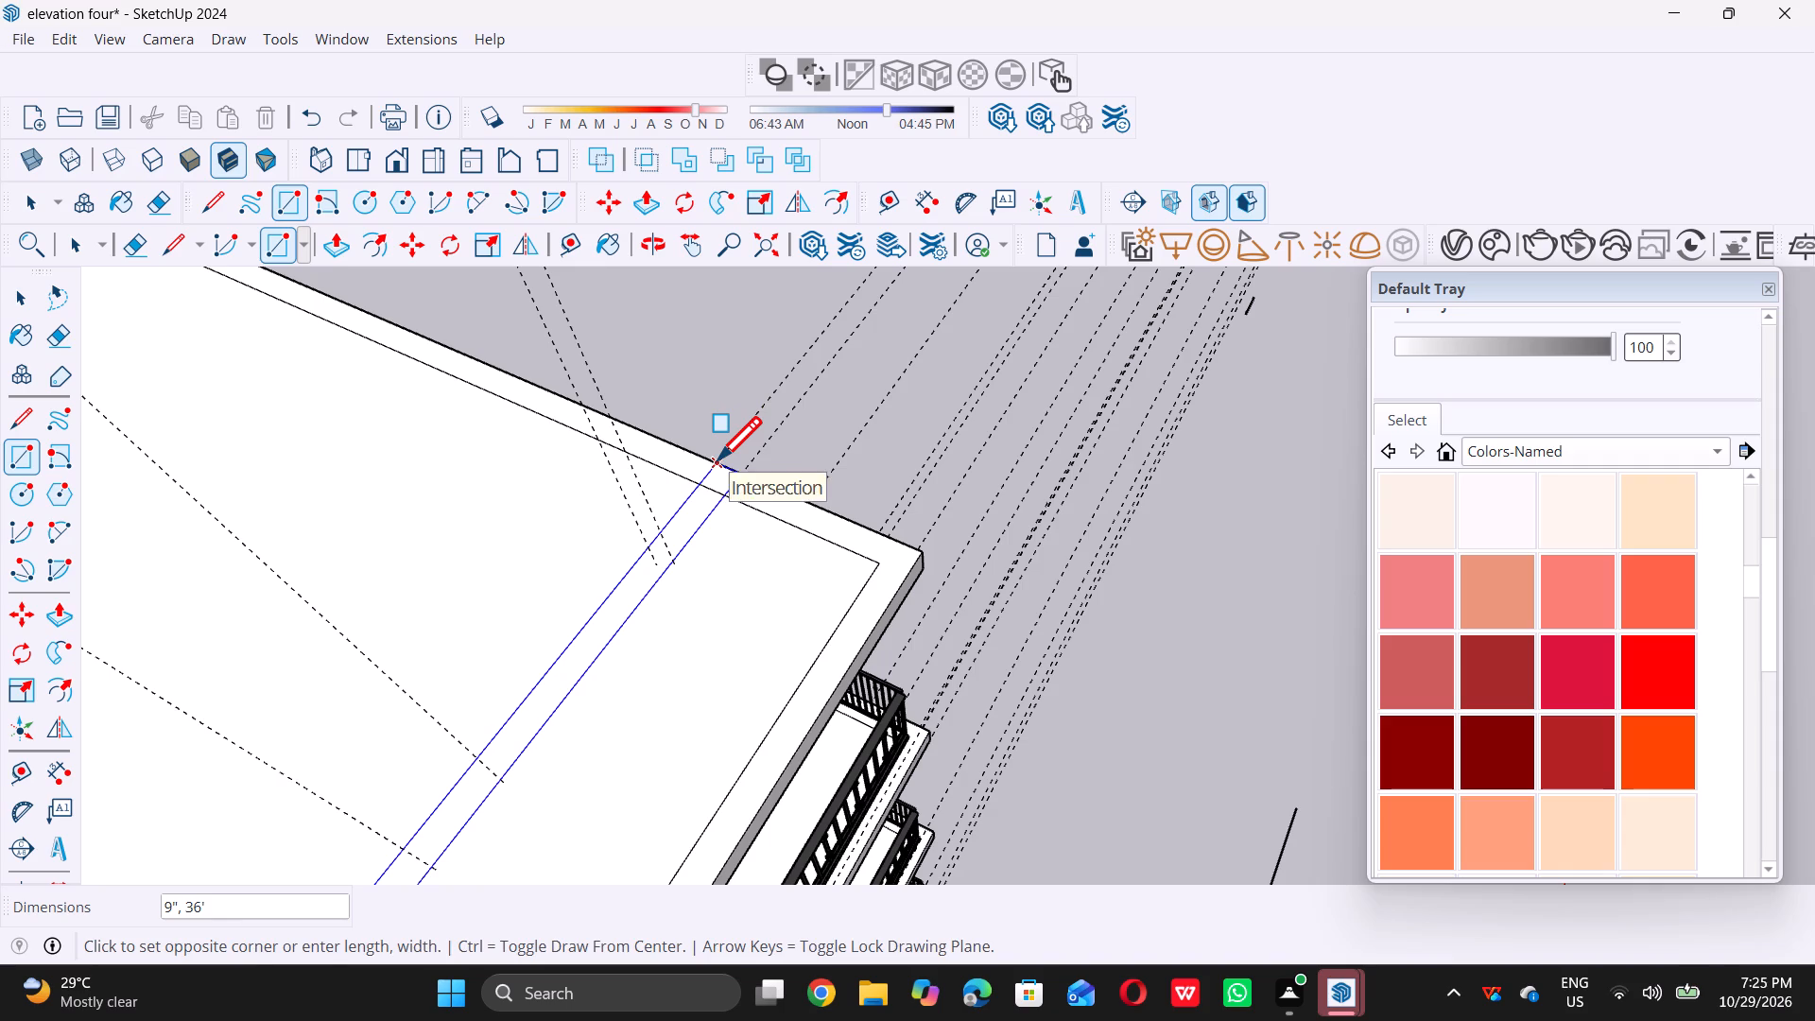
triple_click(717, 459)
key("space")
scroll(803, 495, "down", 10)
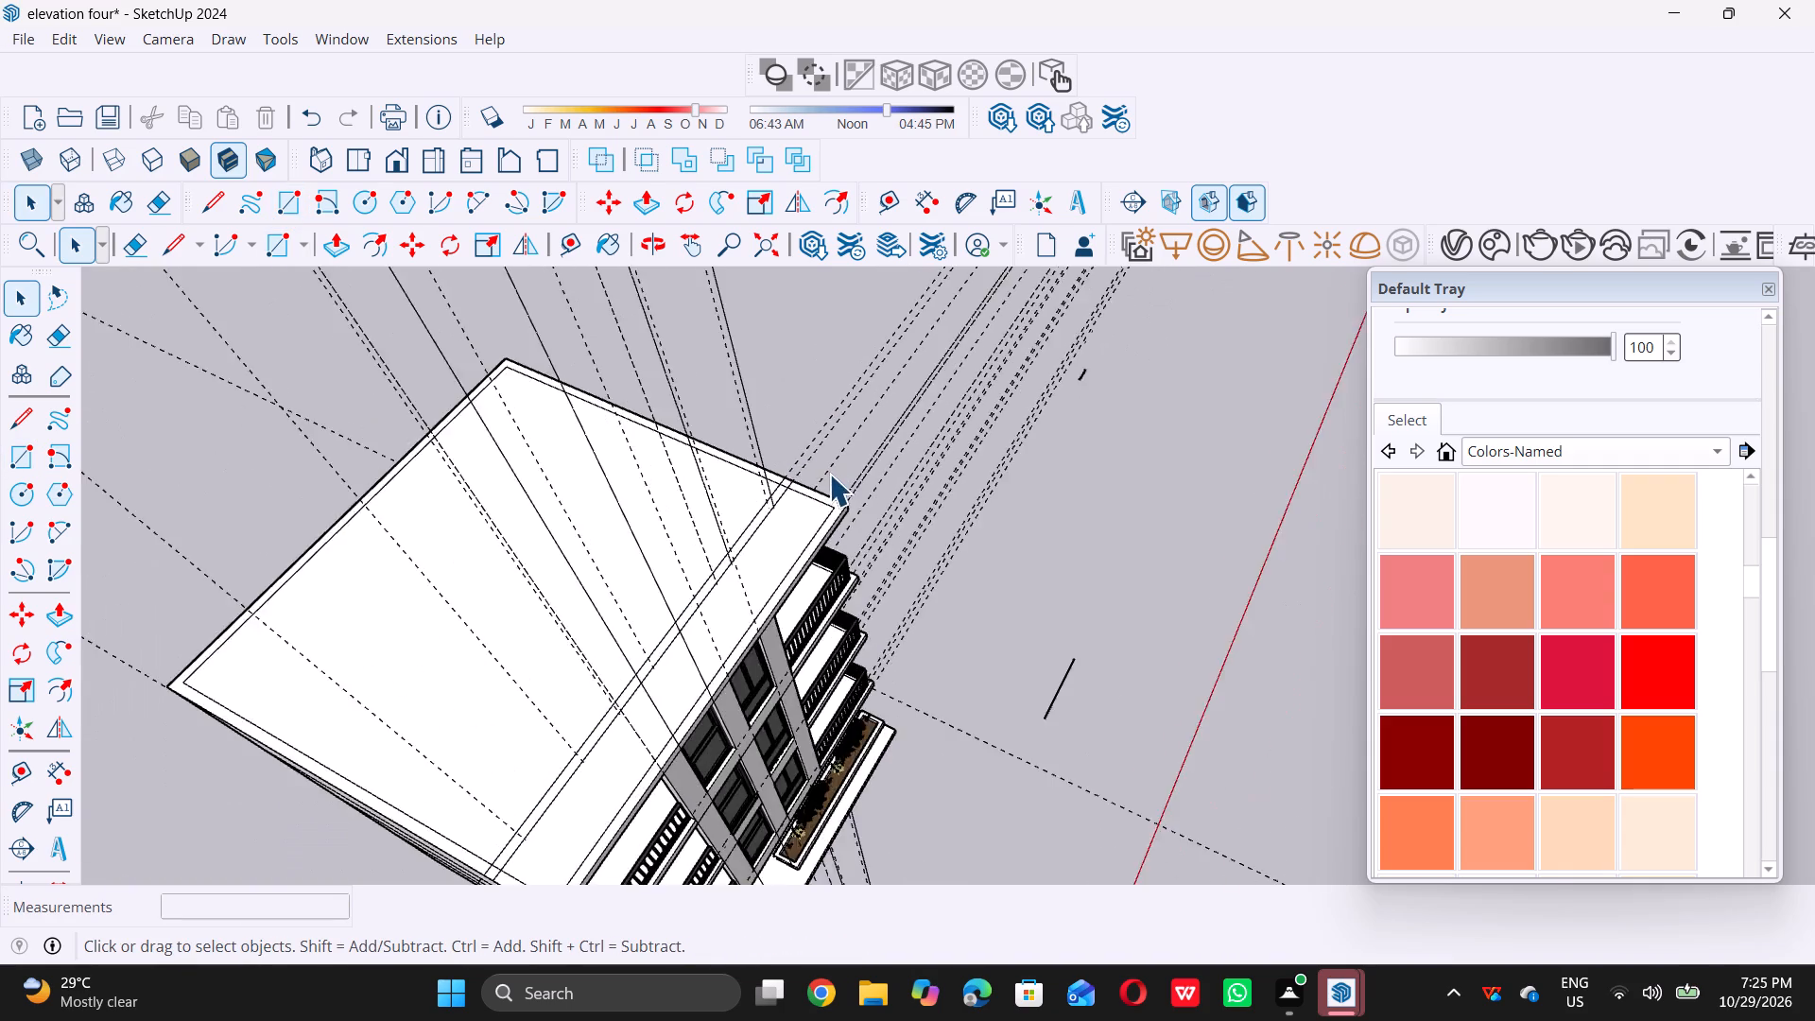
Erase the leftover edges where the crossing 9" strip meets the border strip at the roof's near side edge.
scroll(829, 474, "down", 14)
middle_click_drag(744, 584, 705, 551)
scroll(705, 551, "up", 1)
middle_click(703, 552)
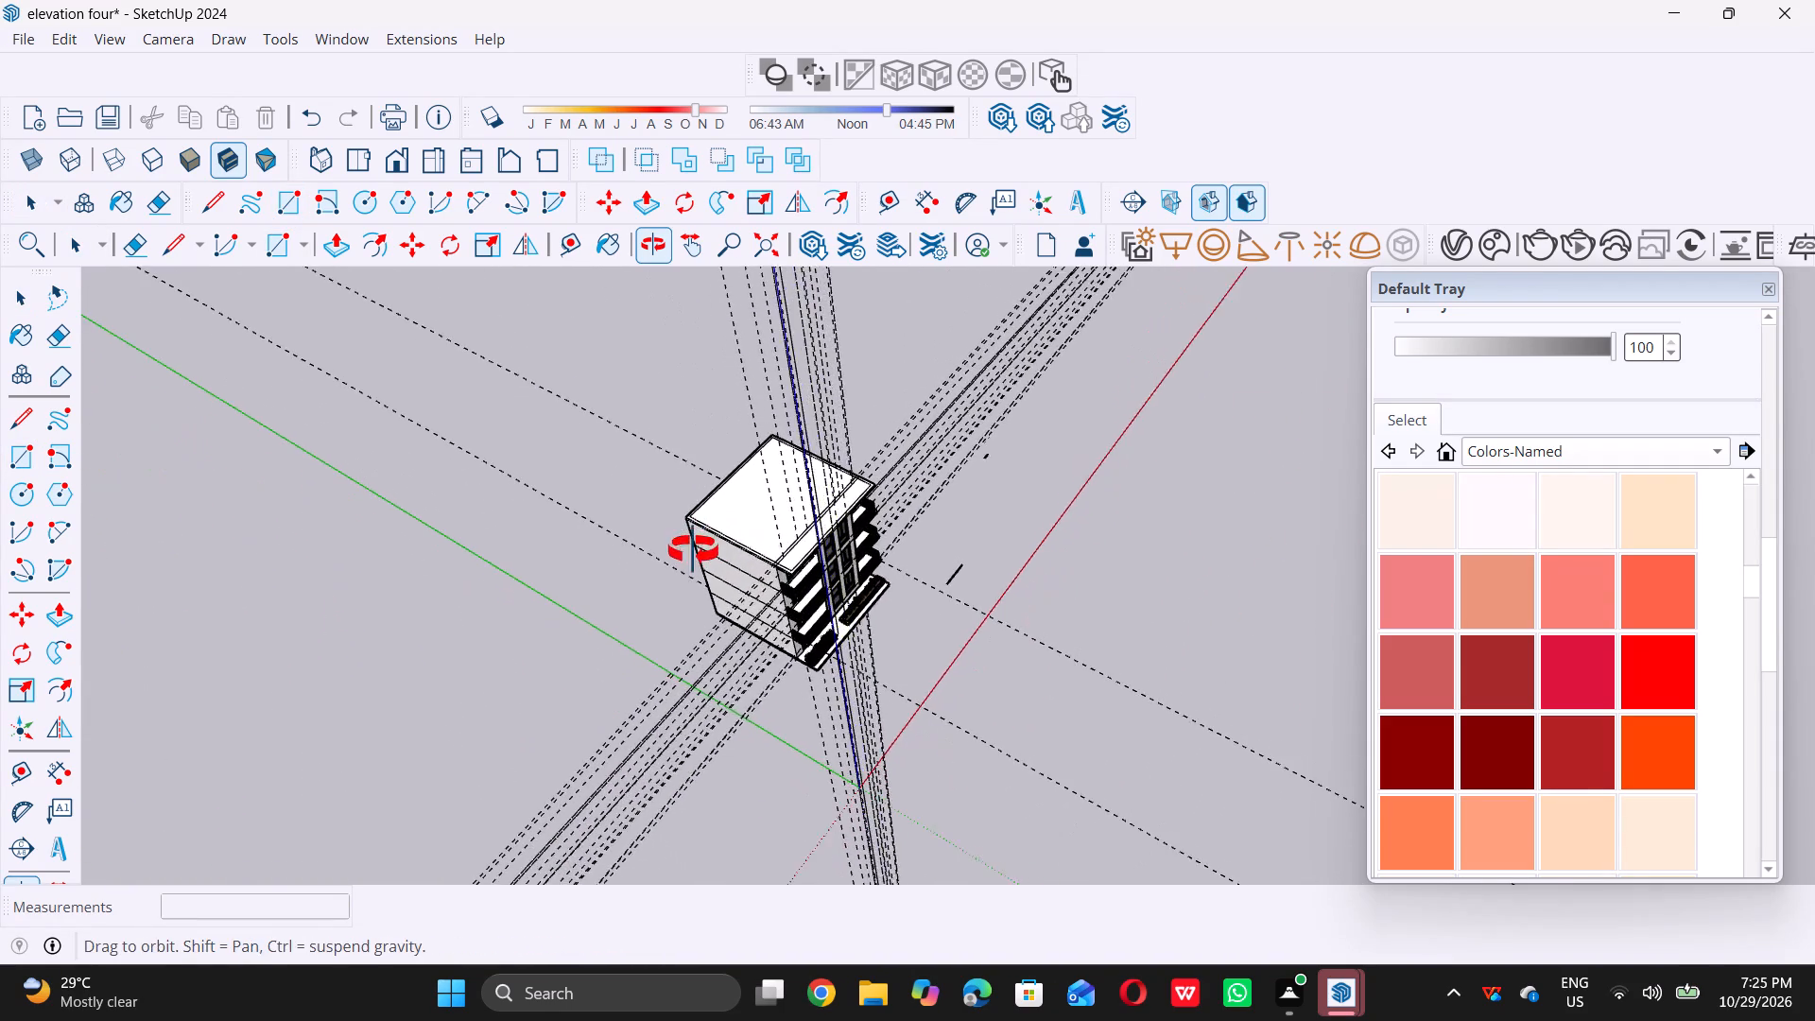
scroll(801, 552, "up", 15)
scroll(748, 608, "up", 2)
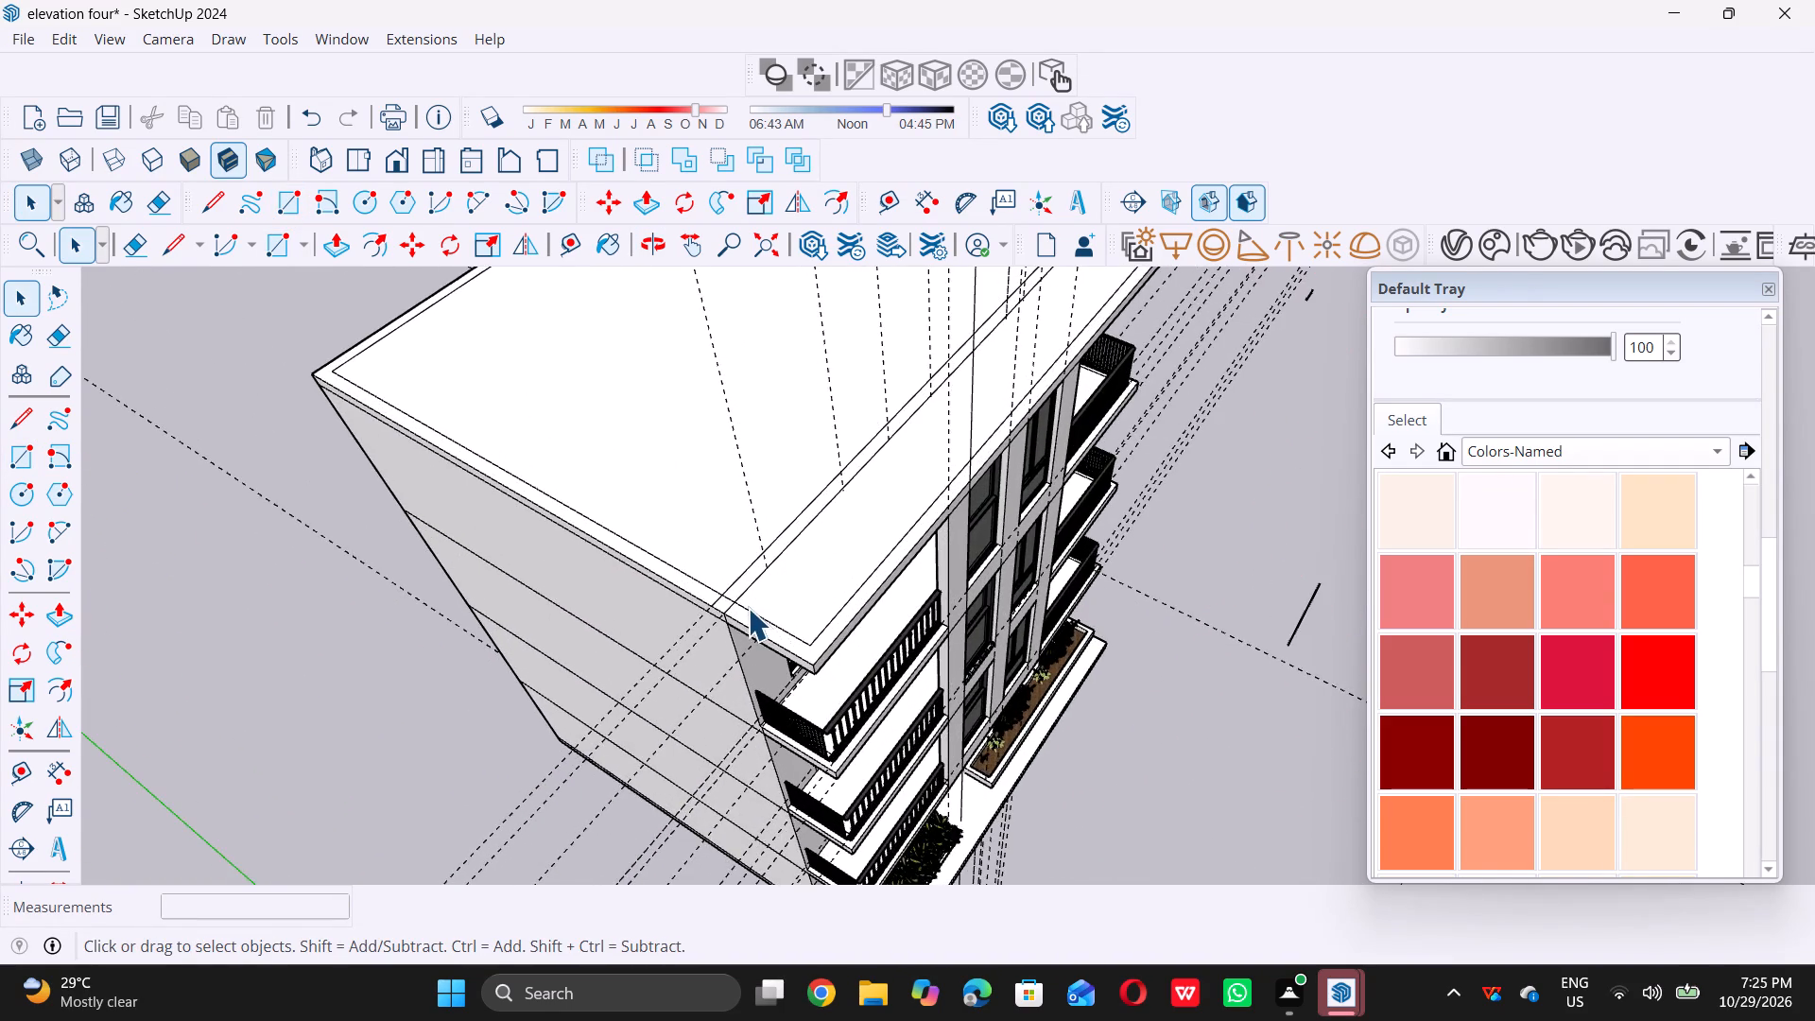
scroll(748, 608, "up", 7)
key("e")
scroll(648, 620, "up", 4)
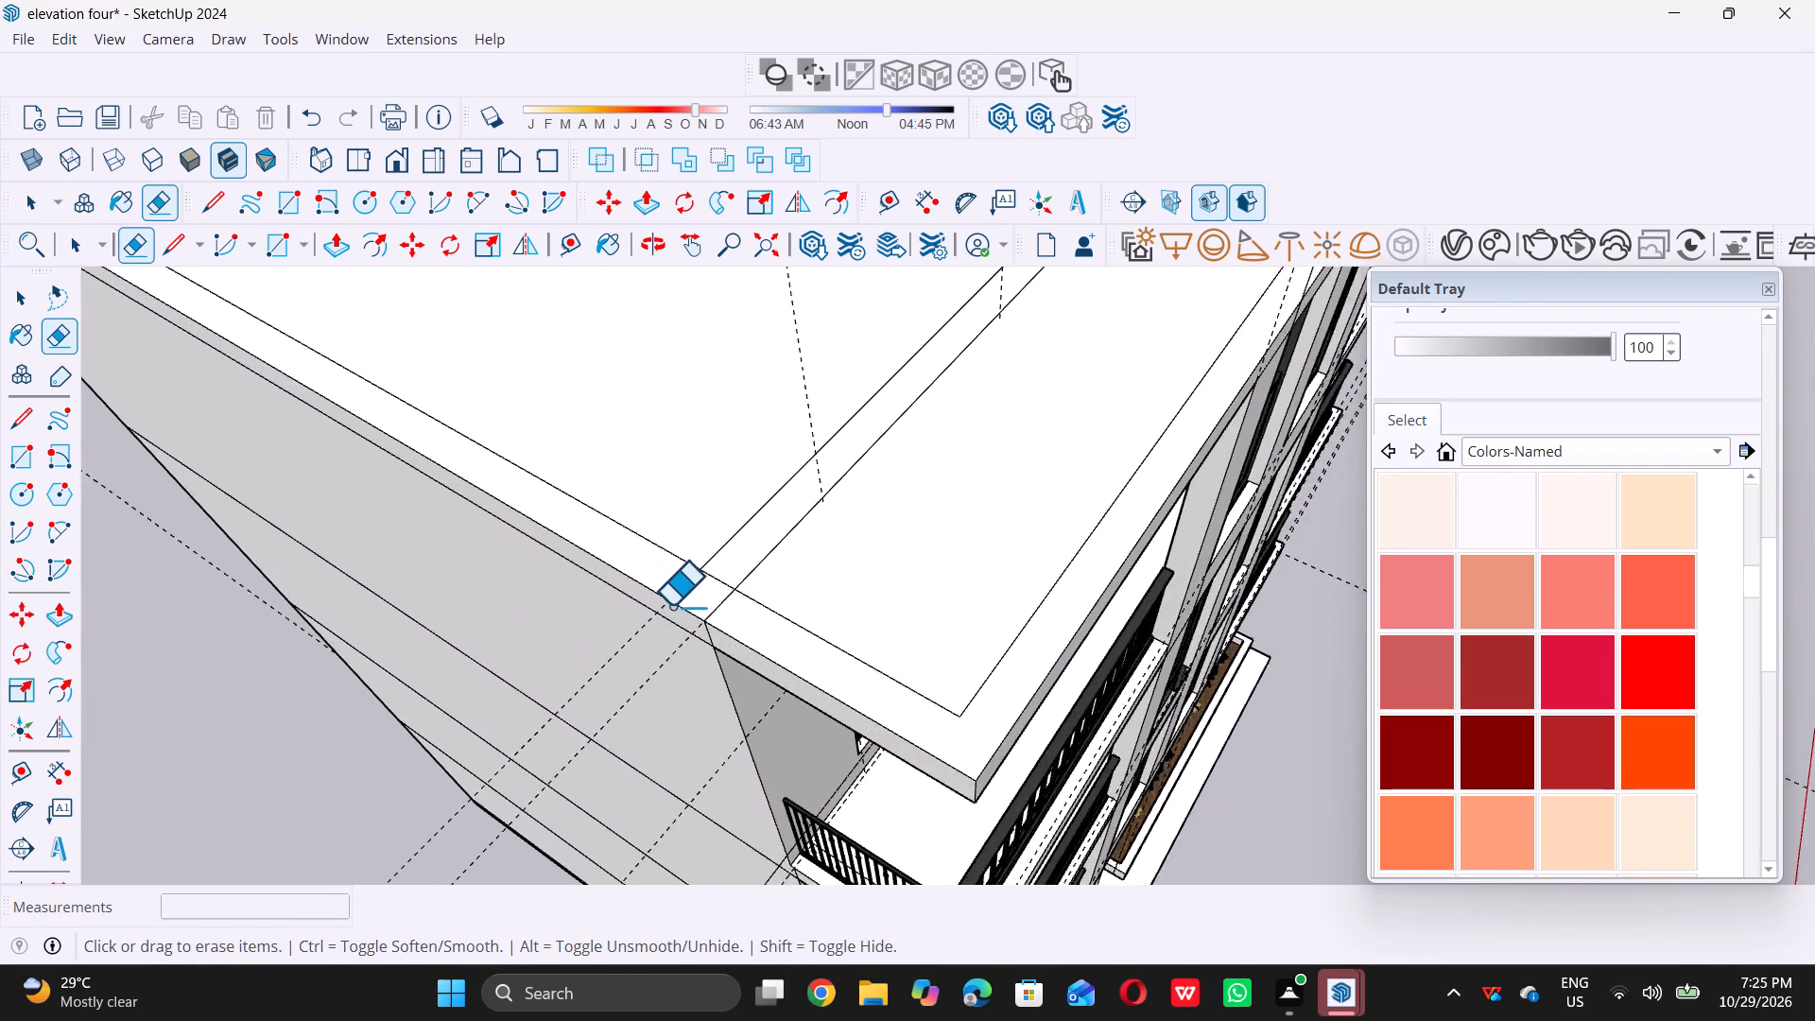
scroll(671, 605, "up", 8)
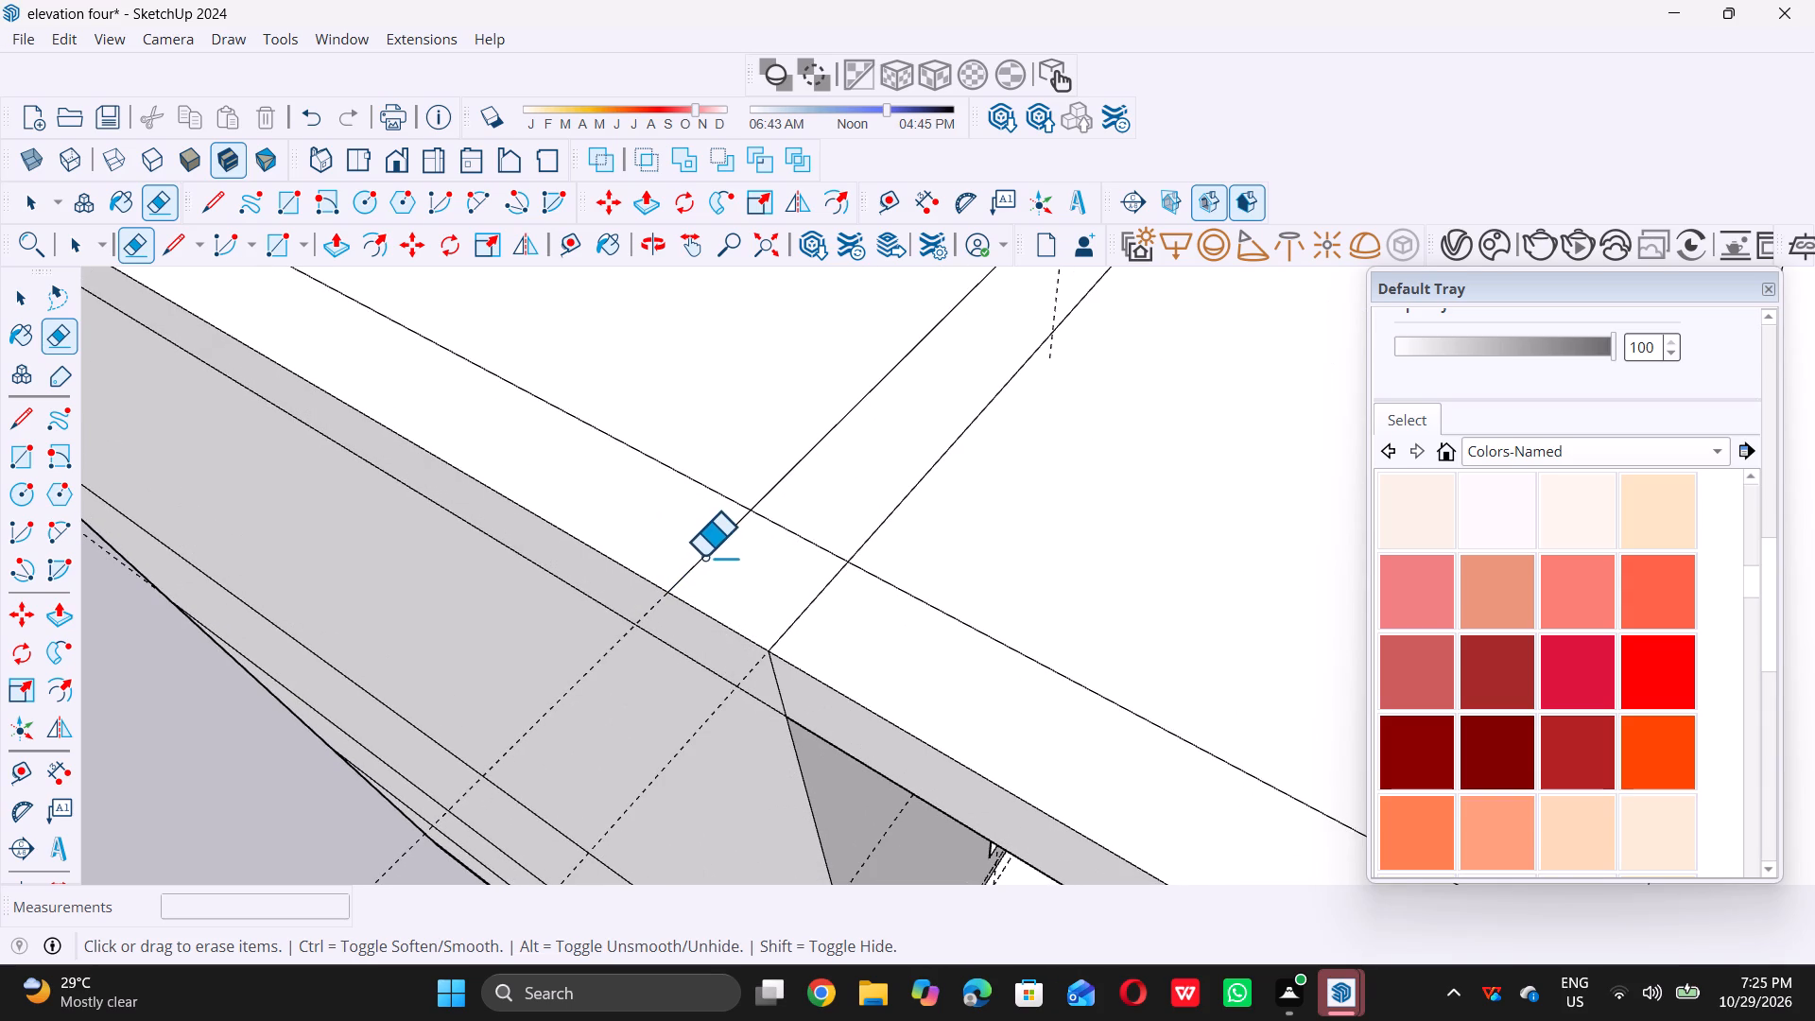
double_click(703, 556)
left_click(798, 534)
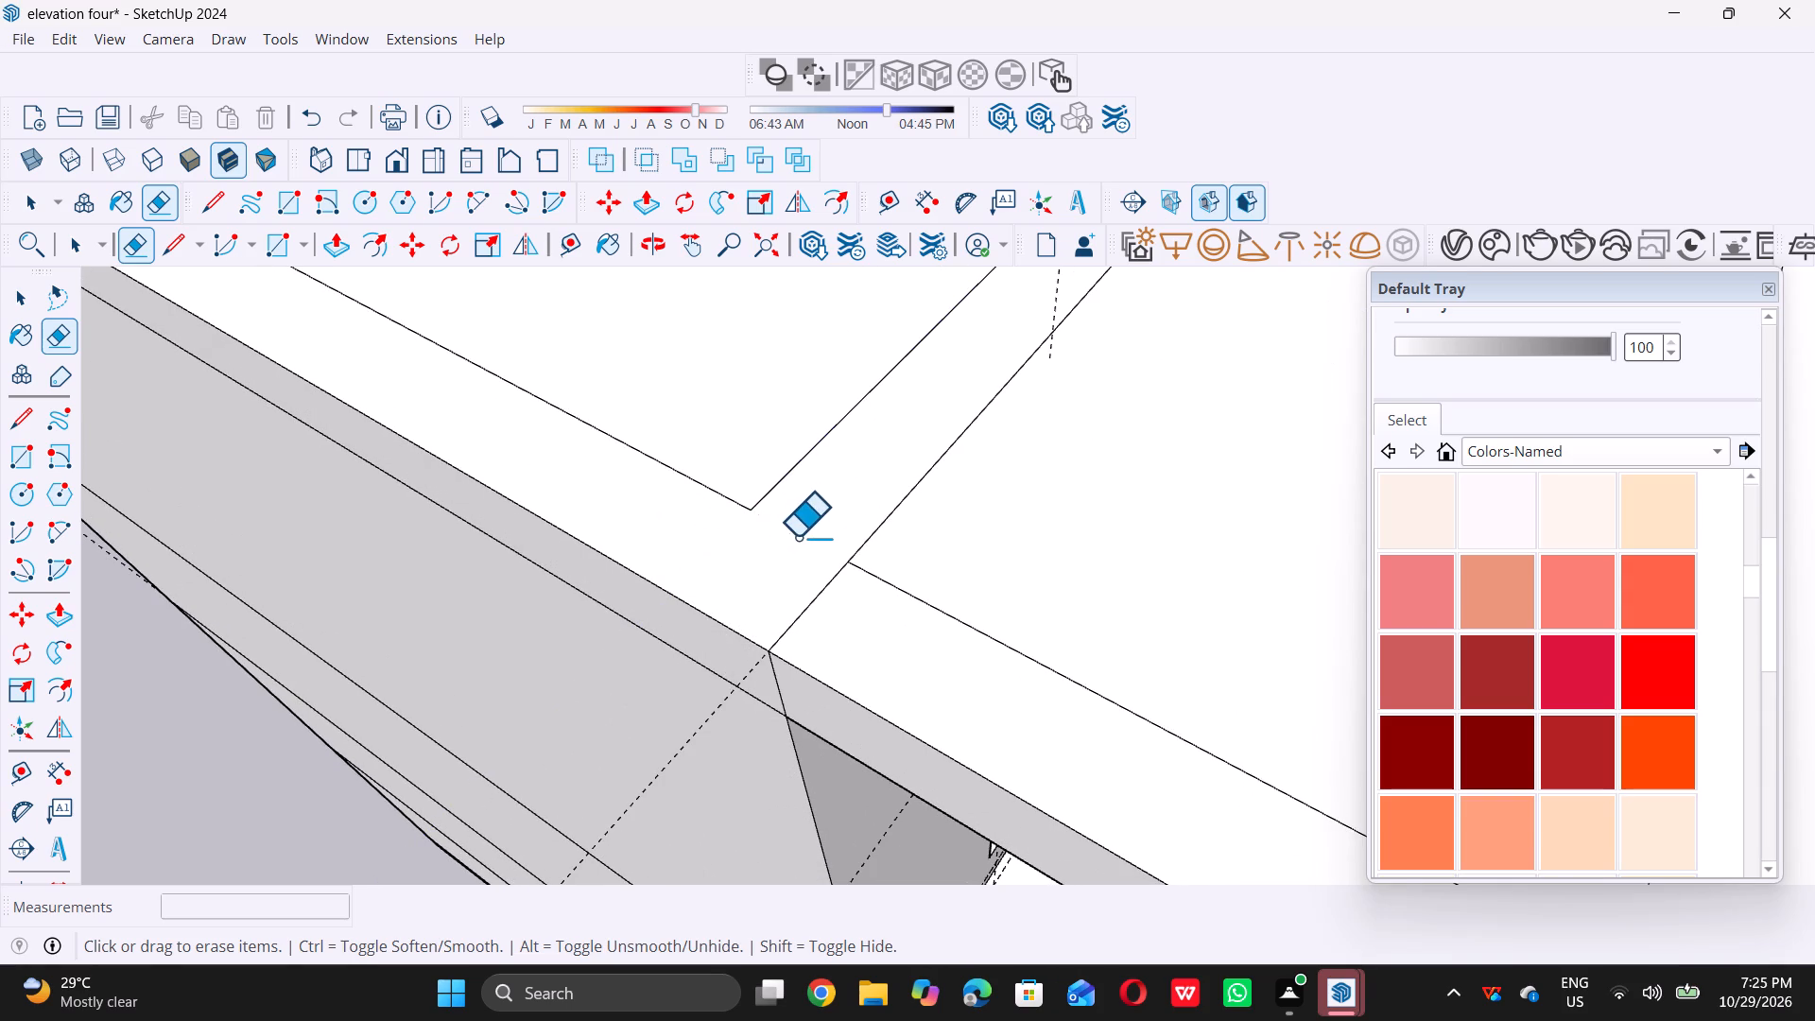
Erase the leftover edges where the crossing strip meets the border strip at the opposite side of the roof.
scroll(747, 568, "down", 20)
scroll(747, 568, "down", 2)
scroll(658, 709, "up", 1)
scroll(658, 709, "down", 10)
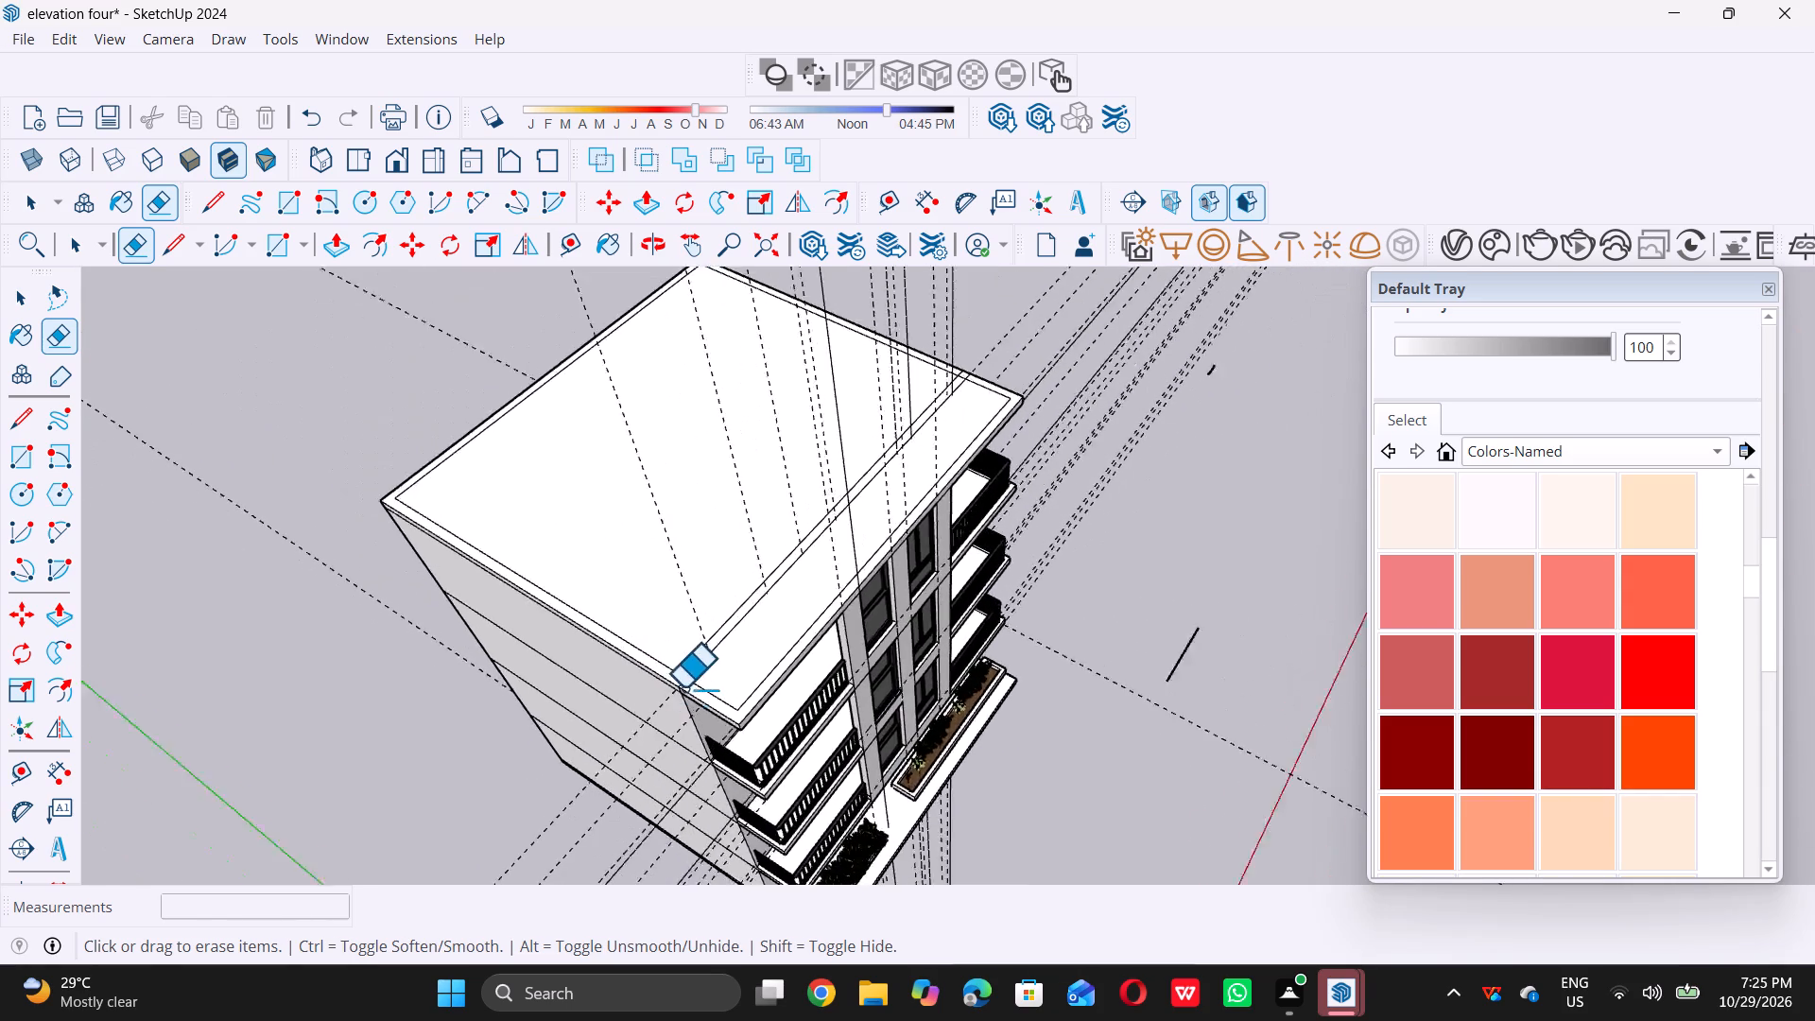
scroll(683, 687, "down", 4)
scroll(858, 479, "up", 20)
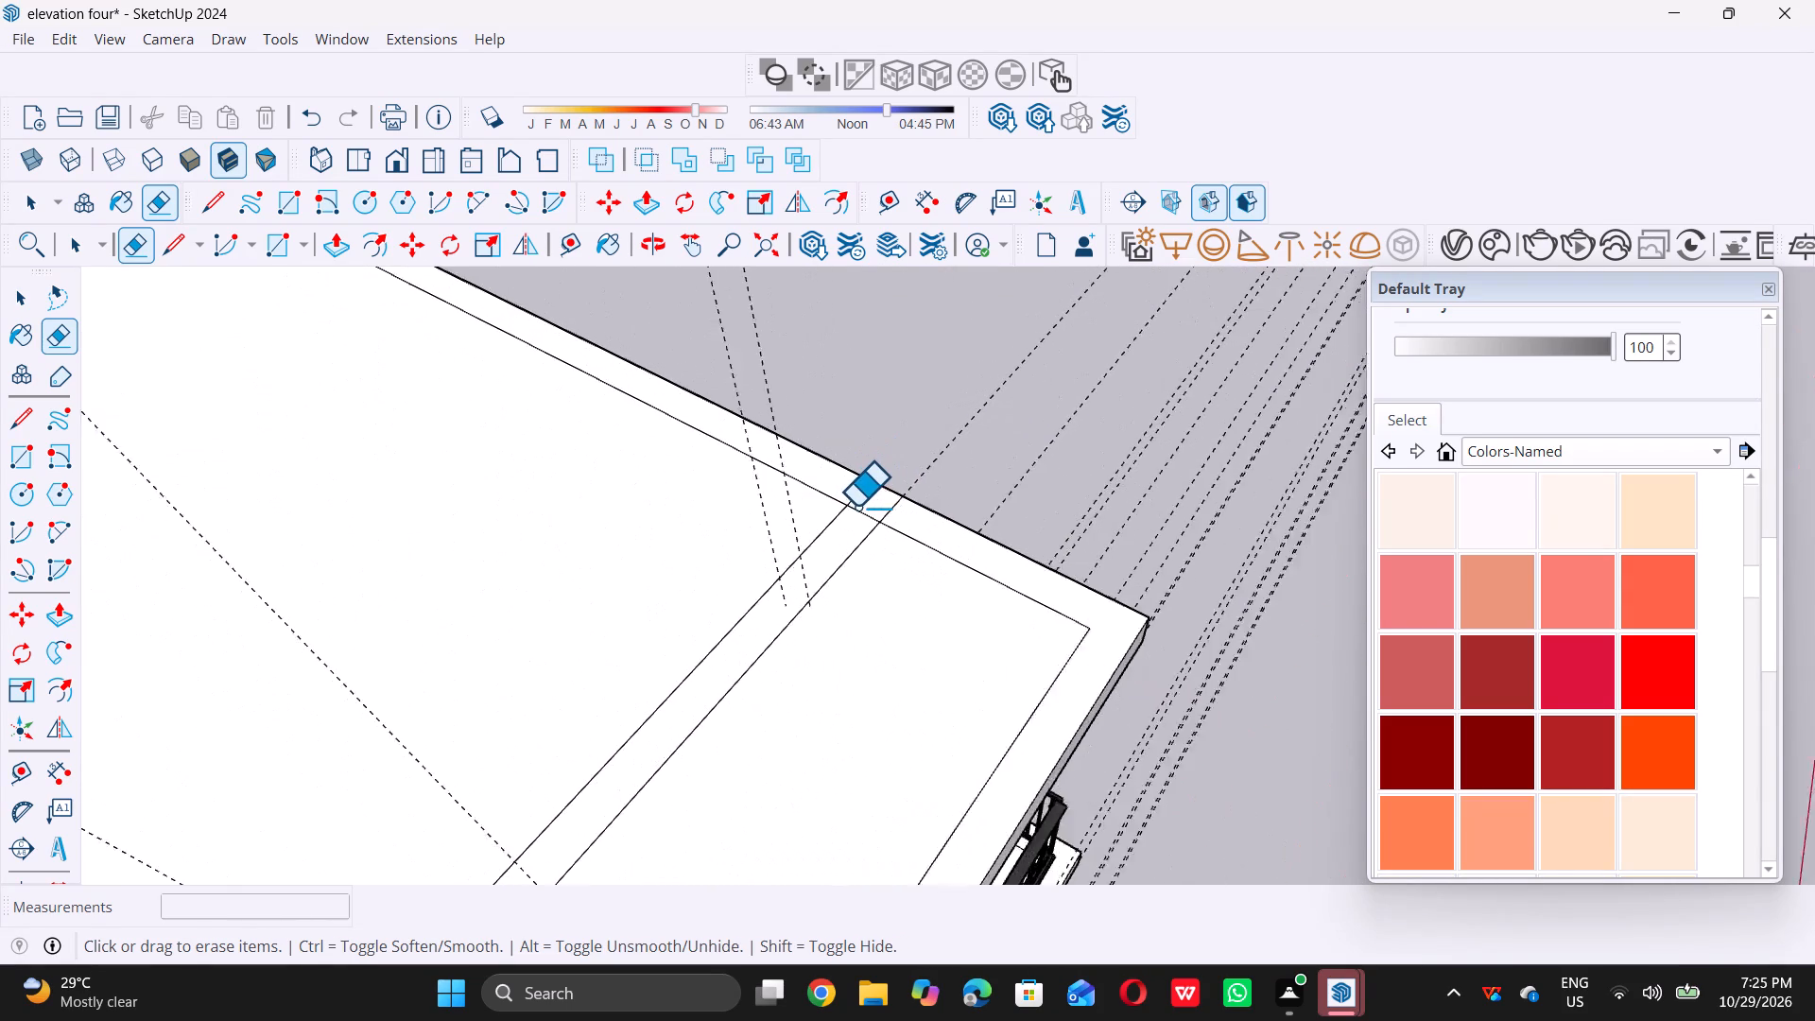
scroll(856, 506, "up", 3)
double_click(867, 516)
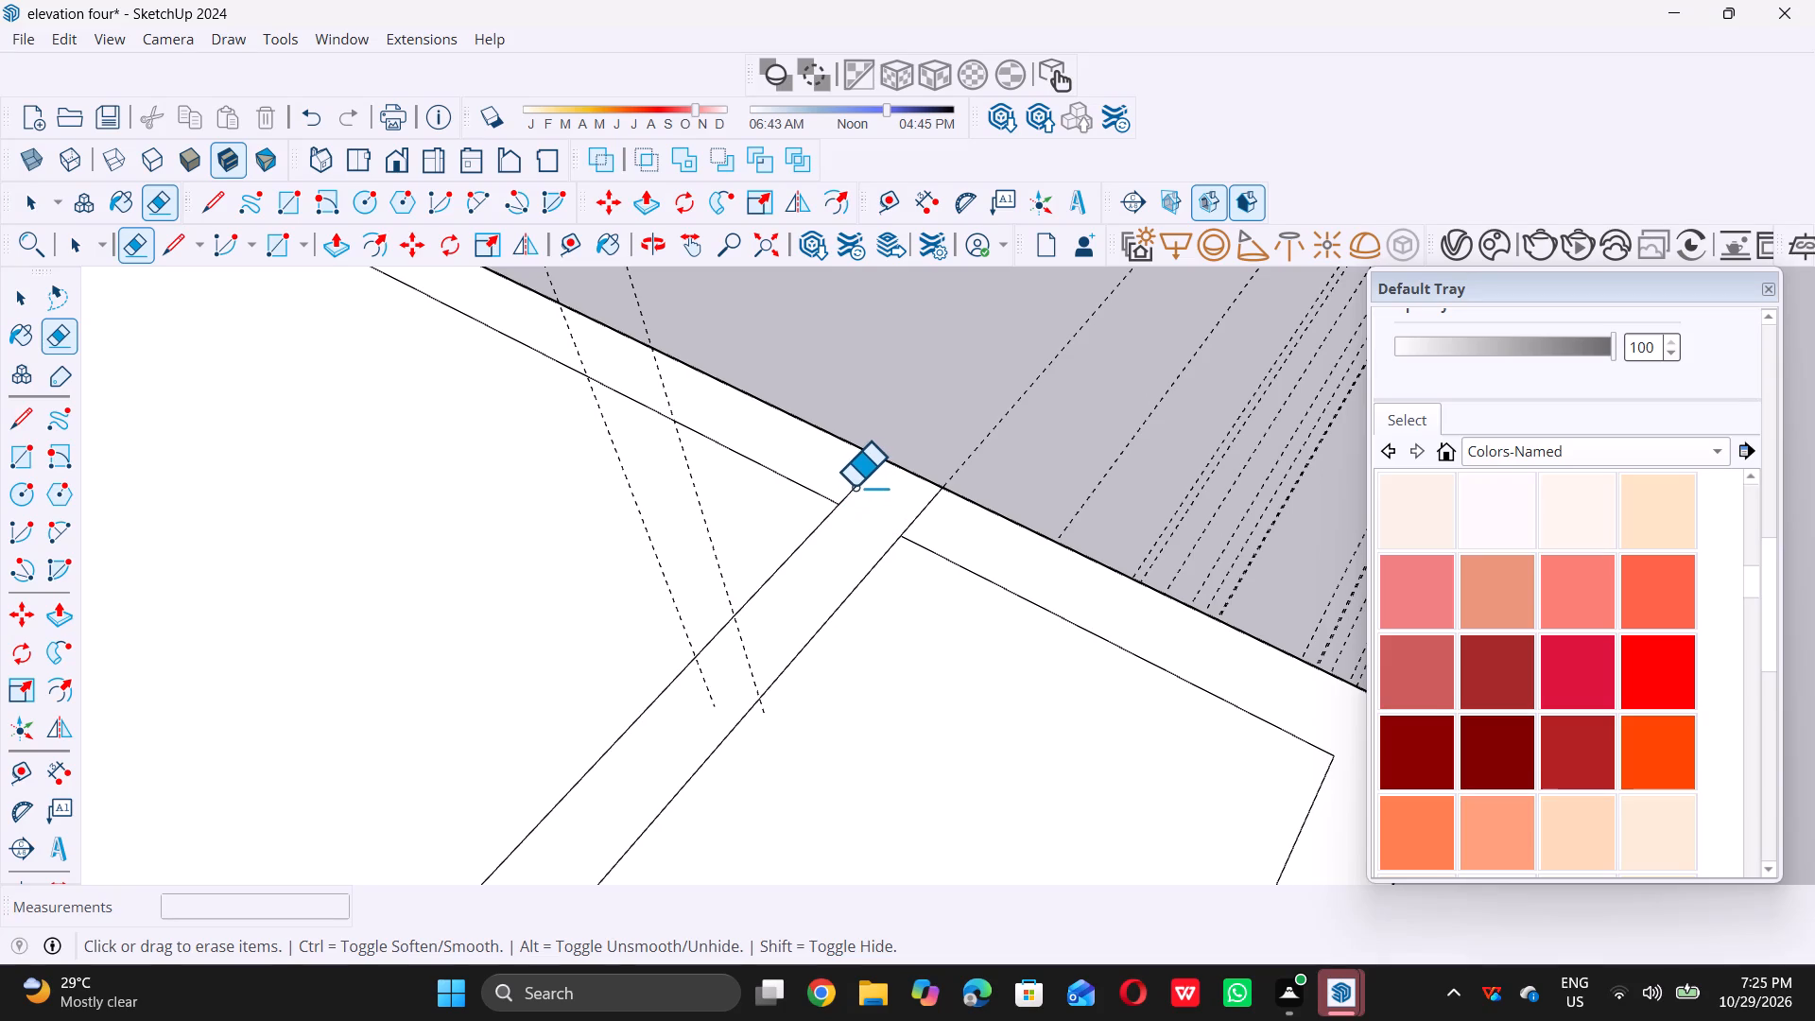
left_click(854, 486)
scroll(909, 478, "down", 7)
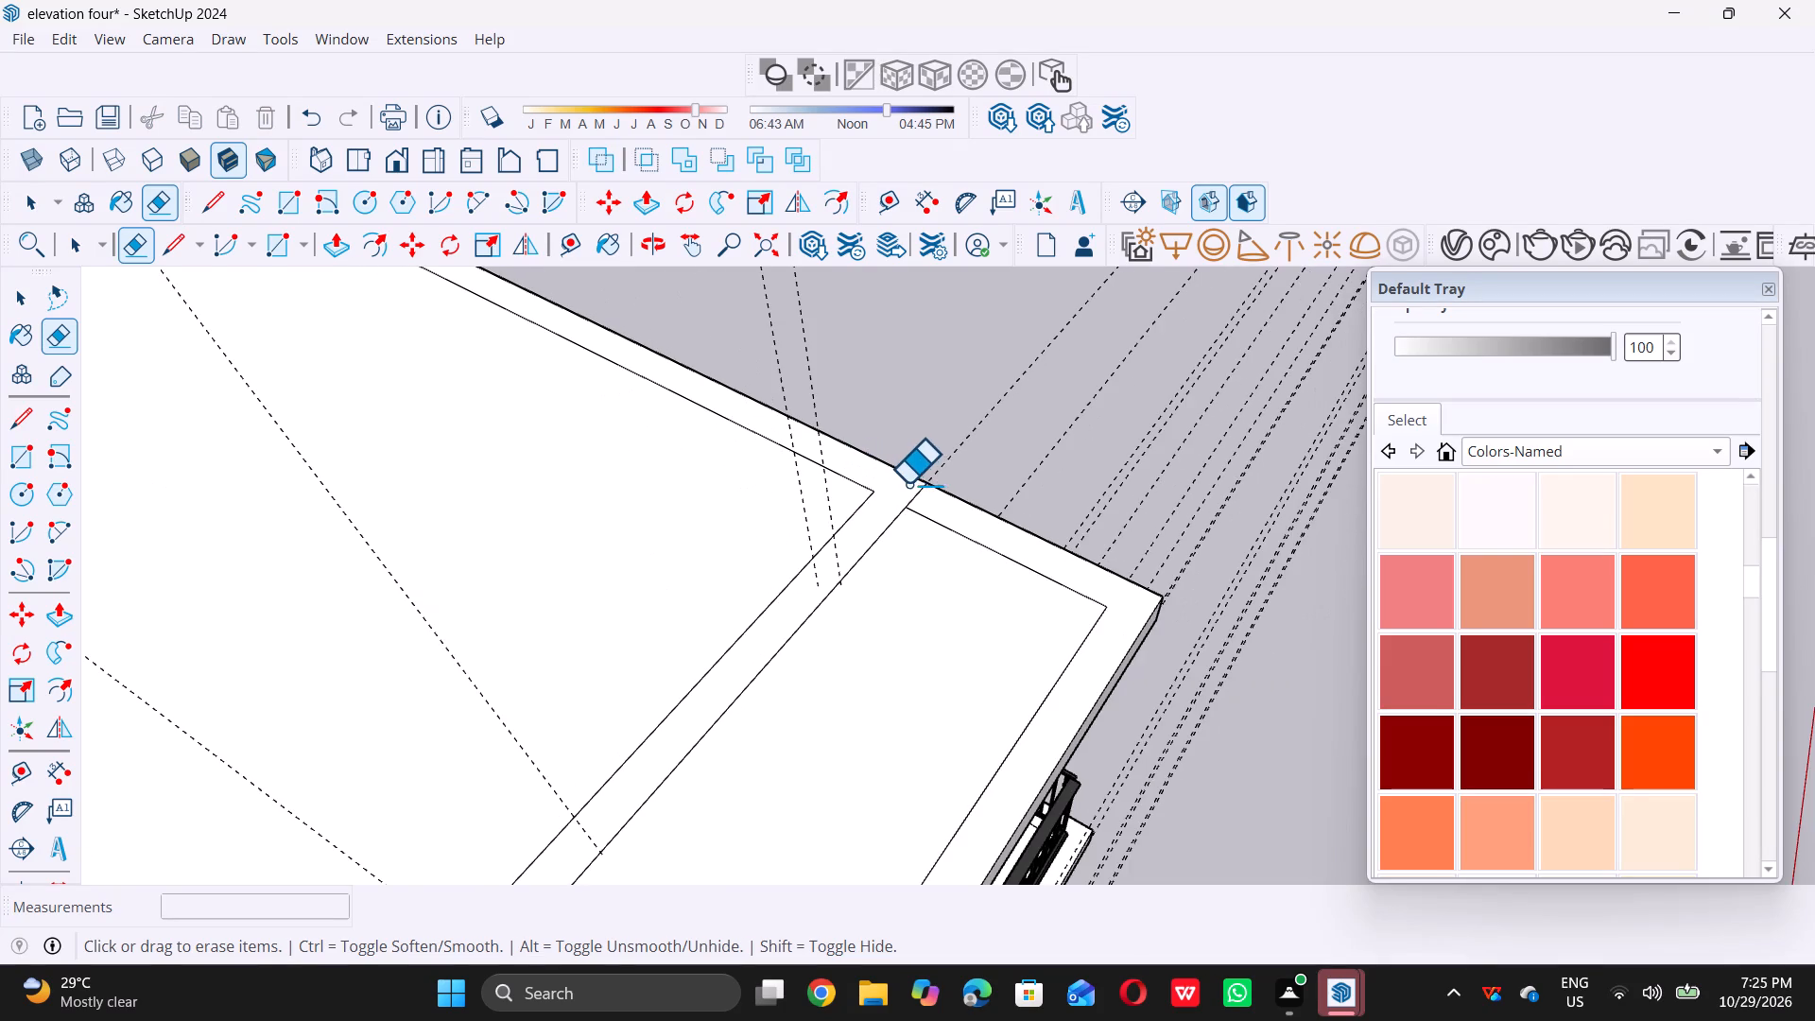
key("space")
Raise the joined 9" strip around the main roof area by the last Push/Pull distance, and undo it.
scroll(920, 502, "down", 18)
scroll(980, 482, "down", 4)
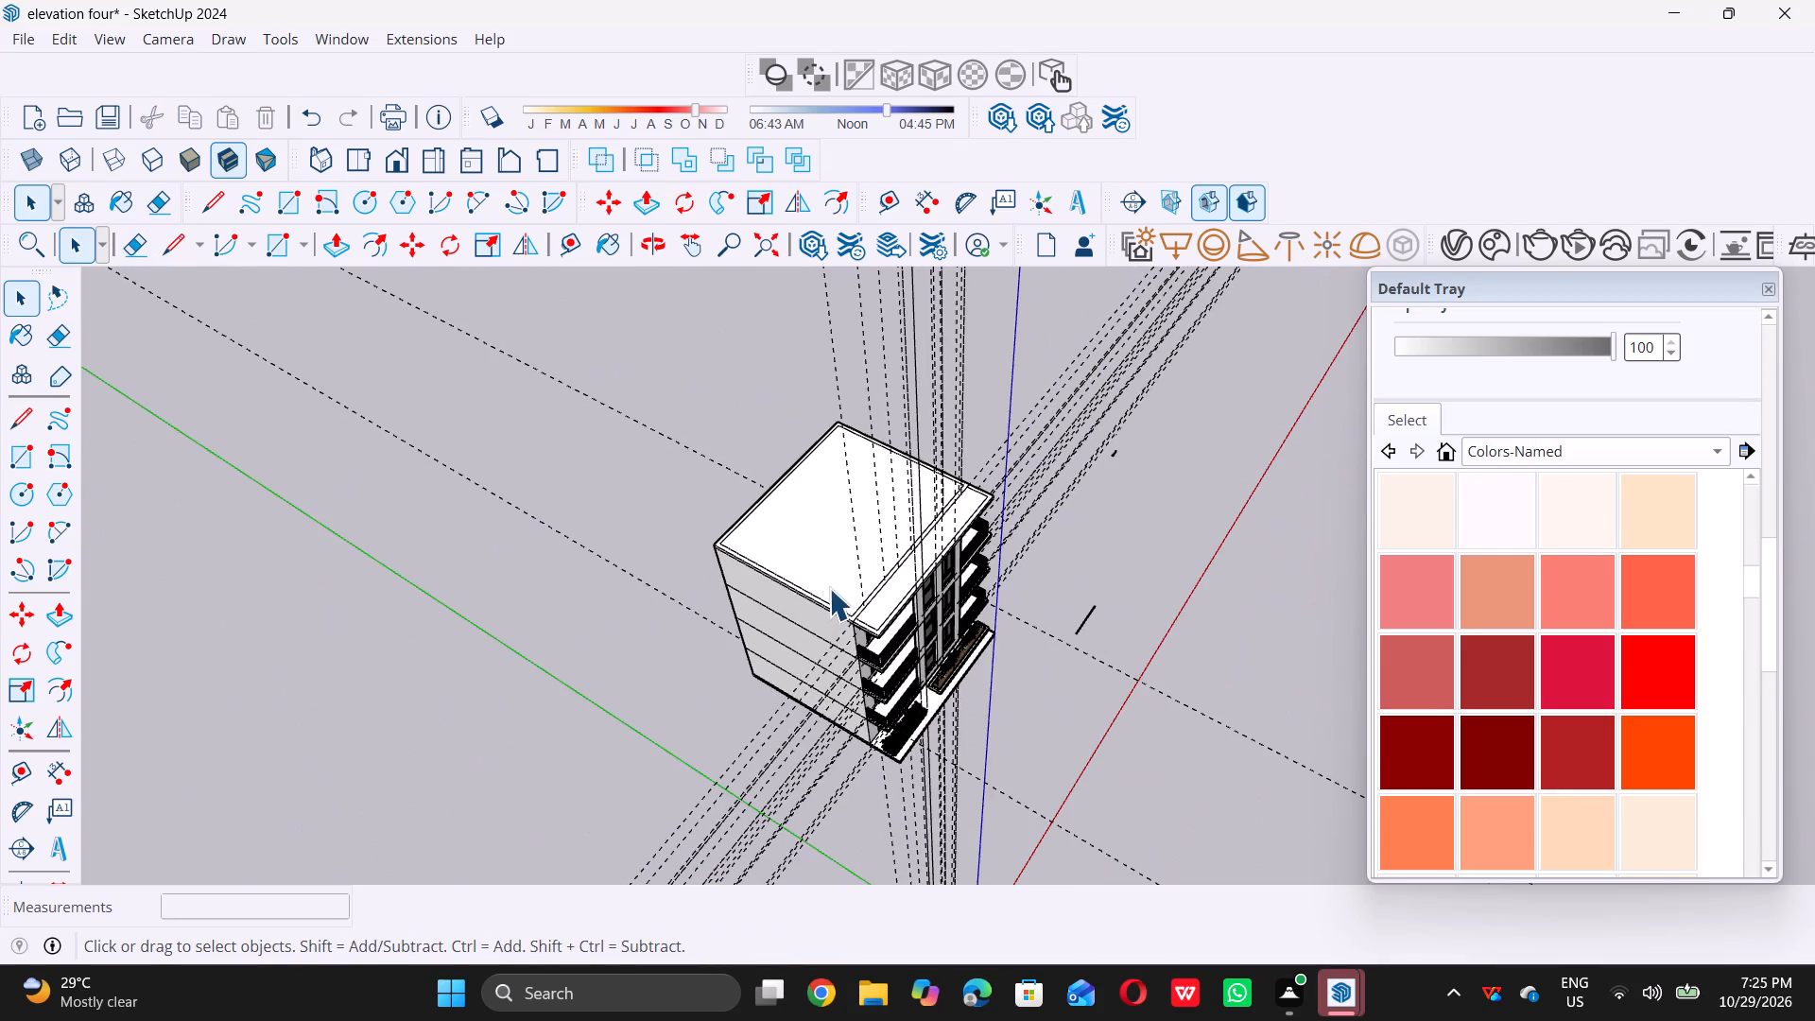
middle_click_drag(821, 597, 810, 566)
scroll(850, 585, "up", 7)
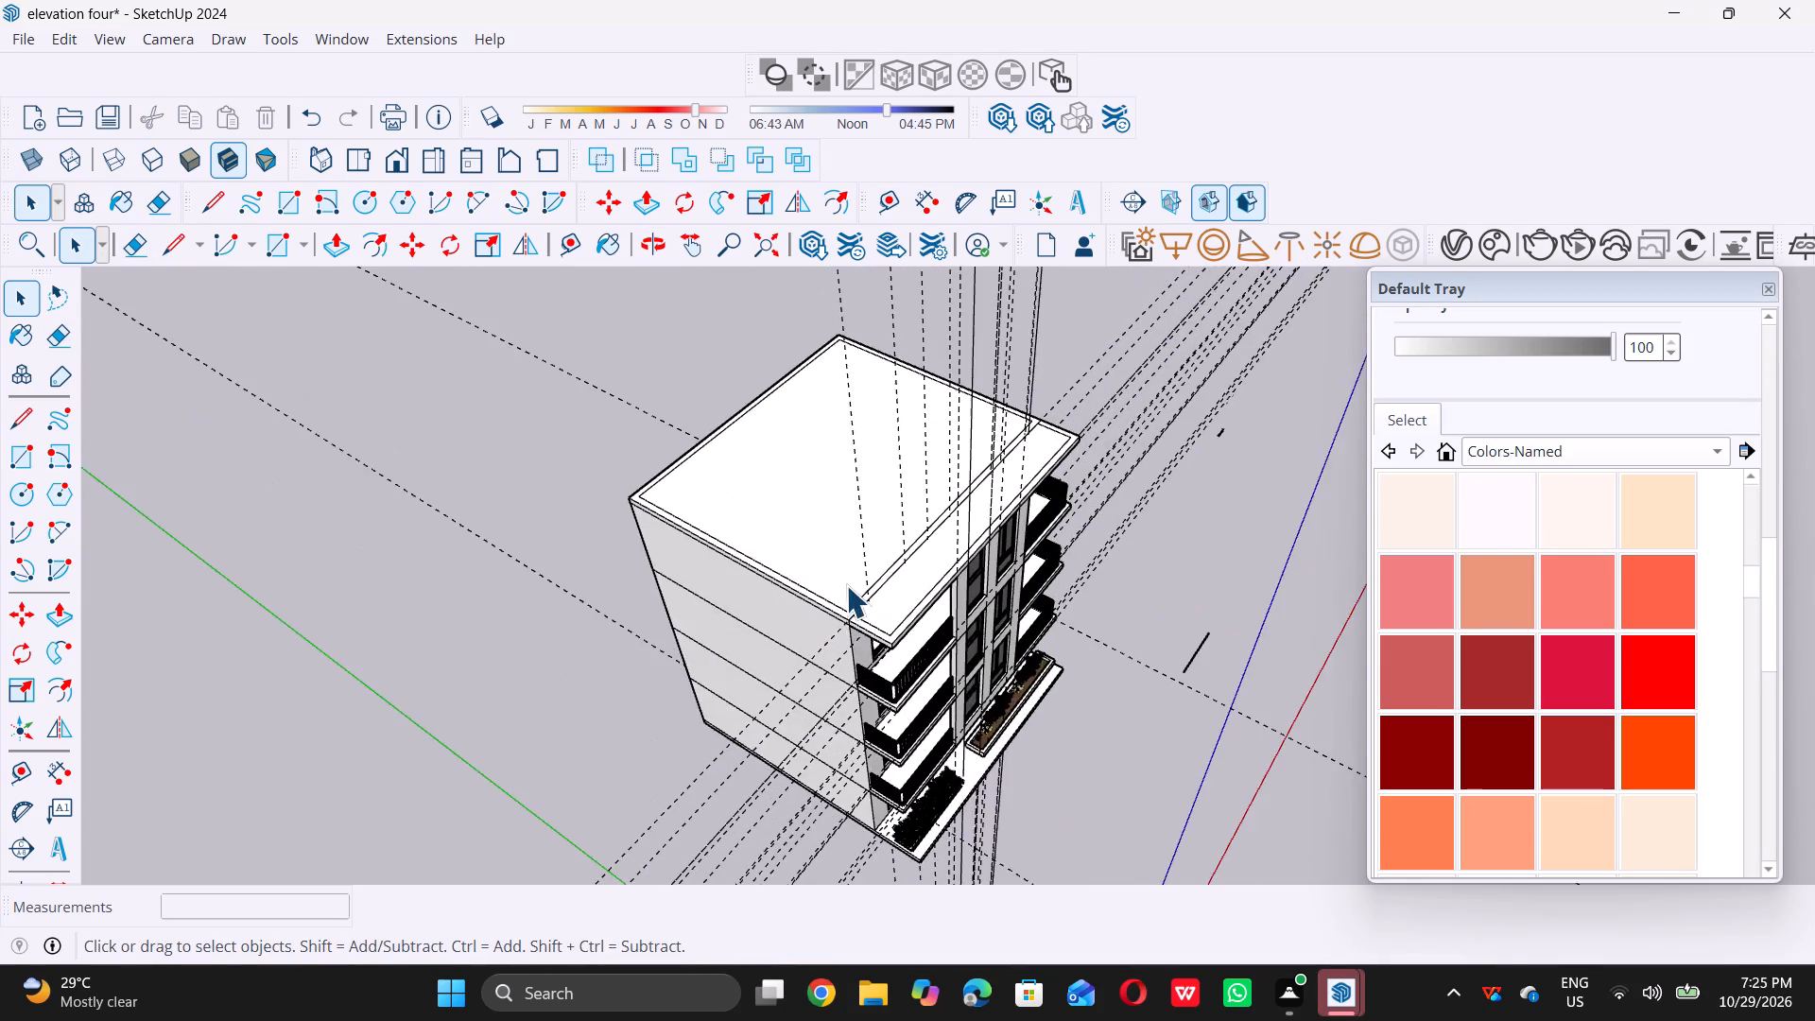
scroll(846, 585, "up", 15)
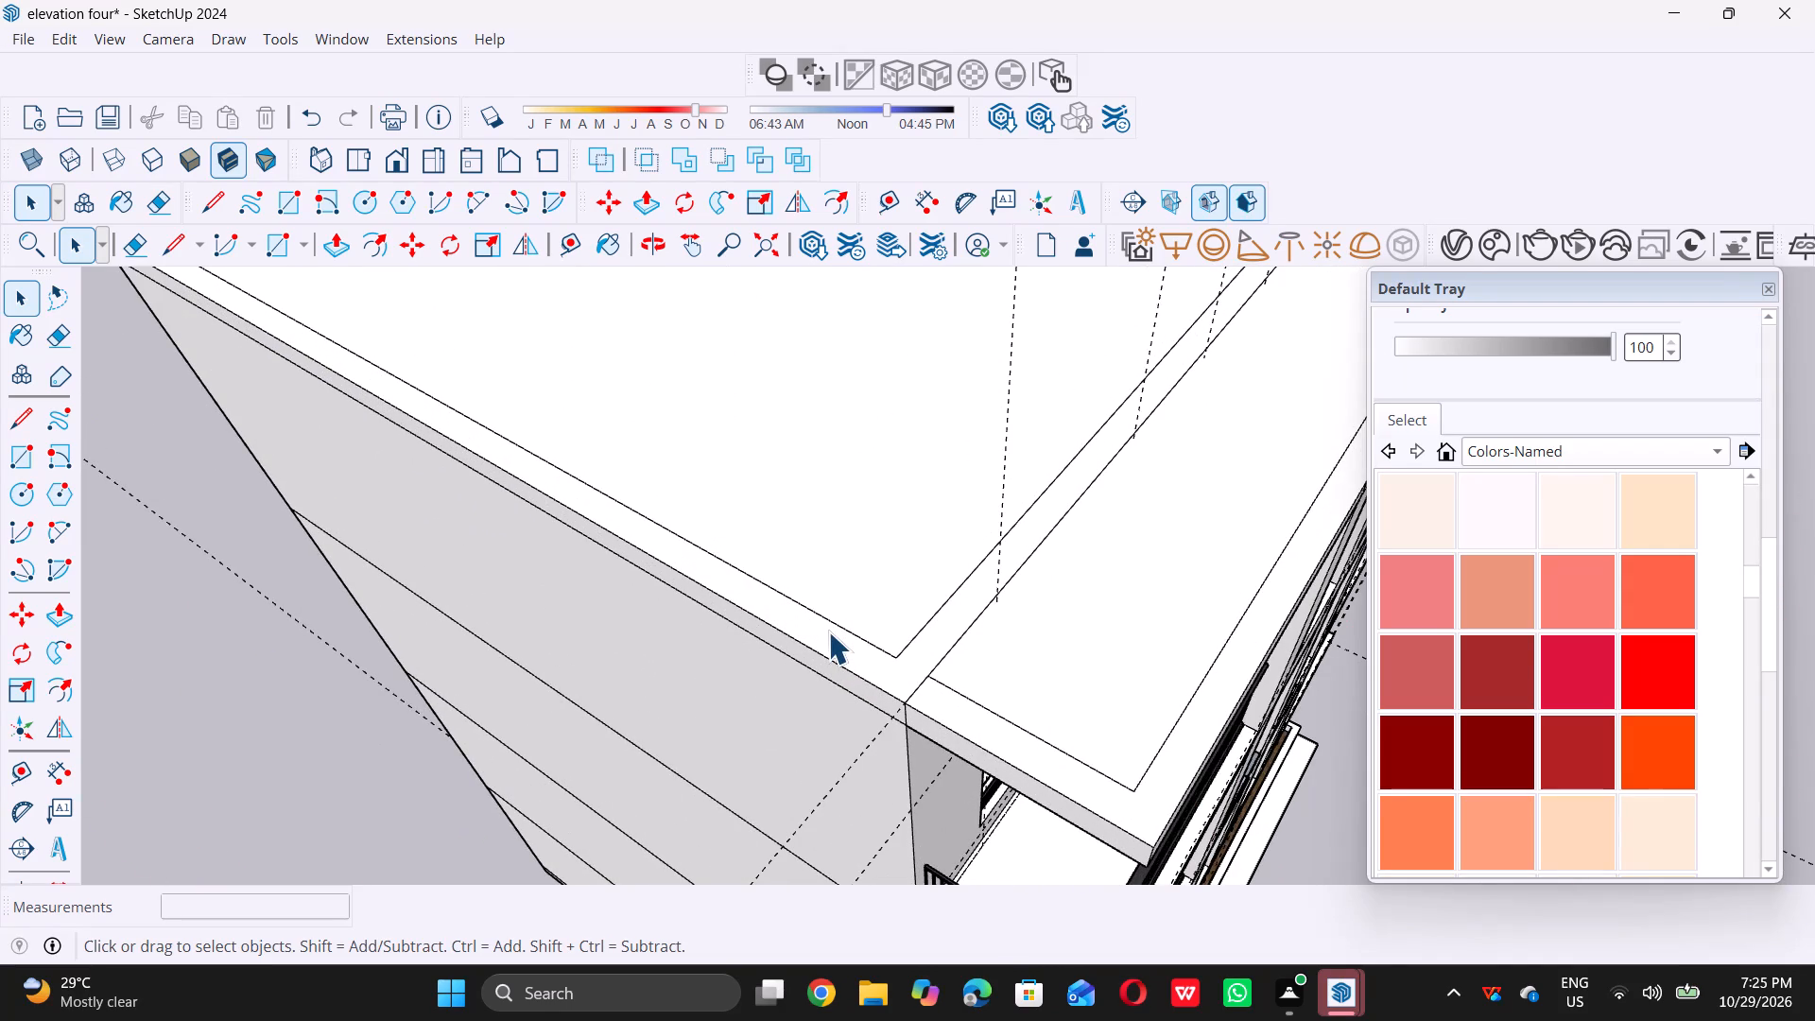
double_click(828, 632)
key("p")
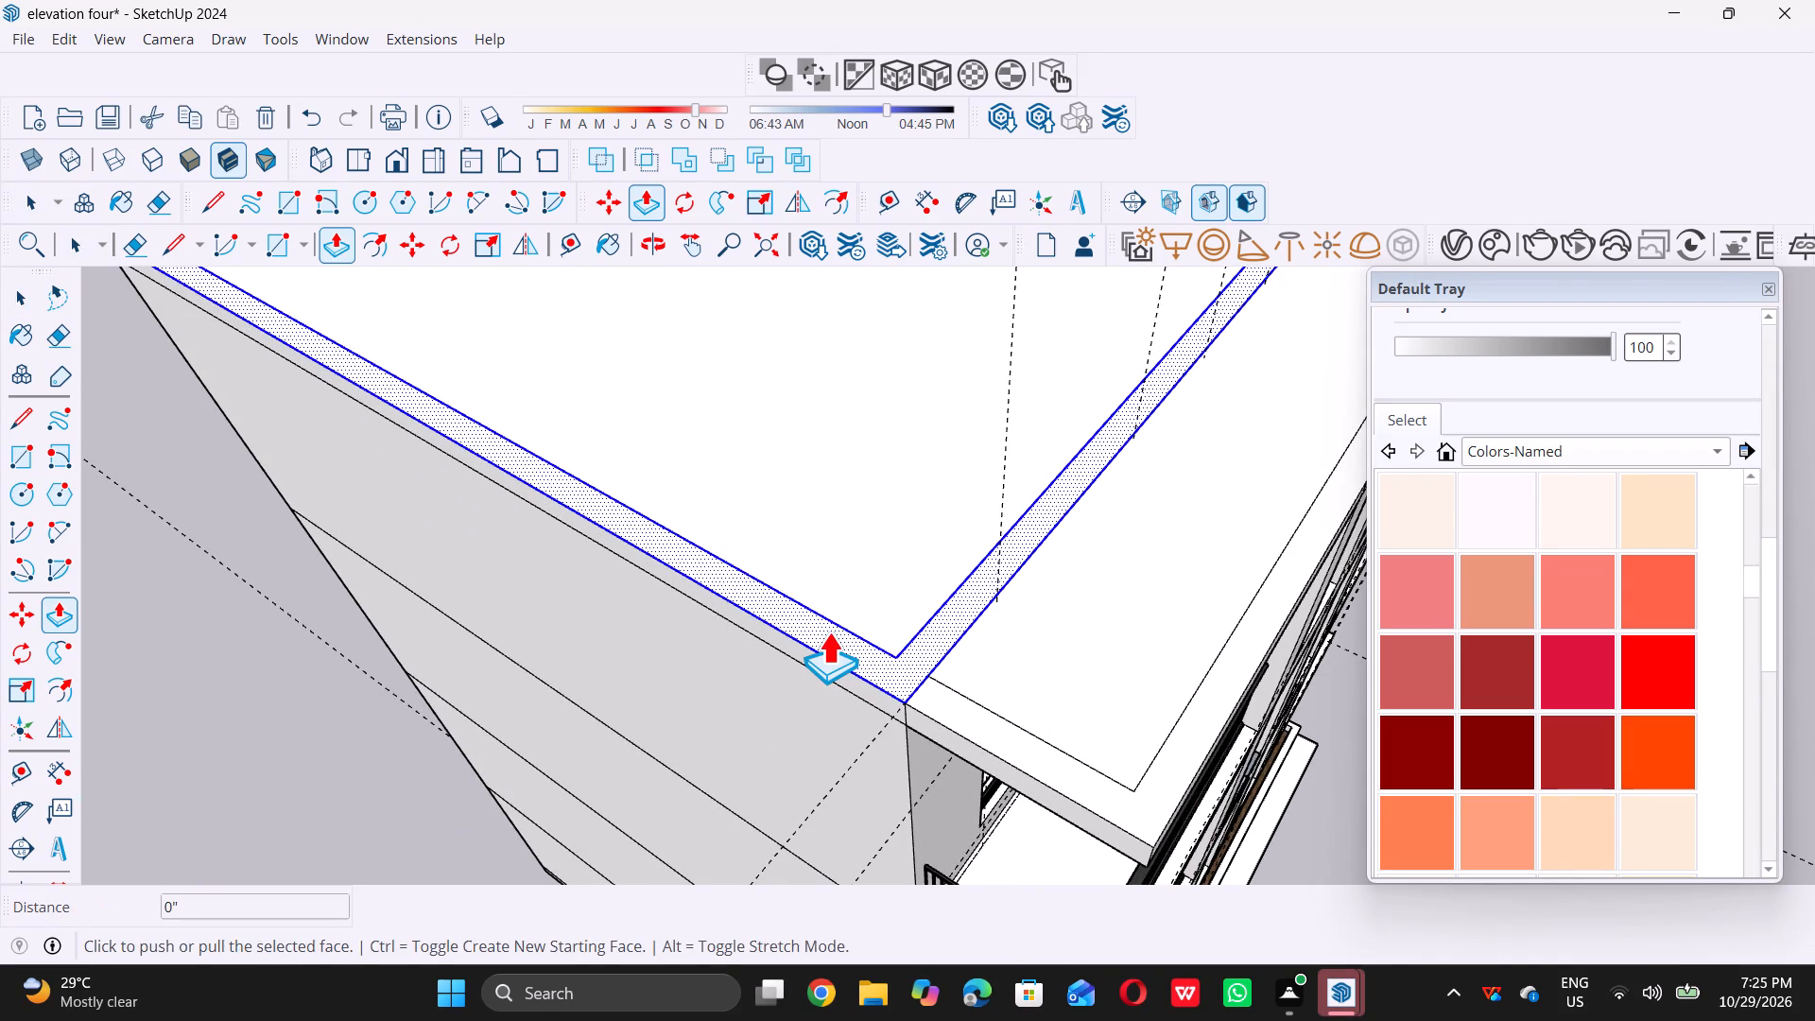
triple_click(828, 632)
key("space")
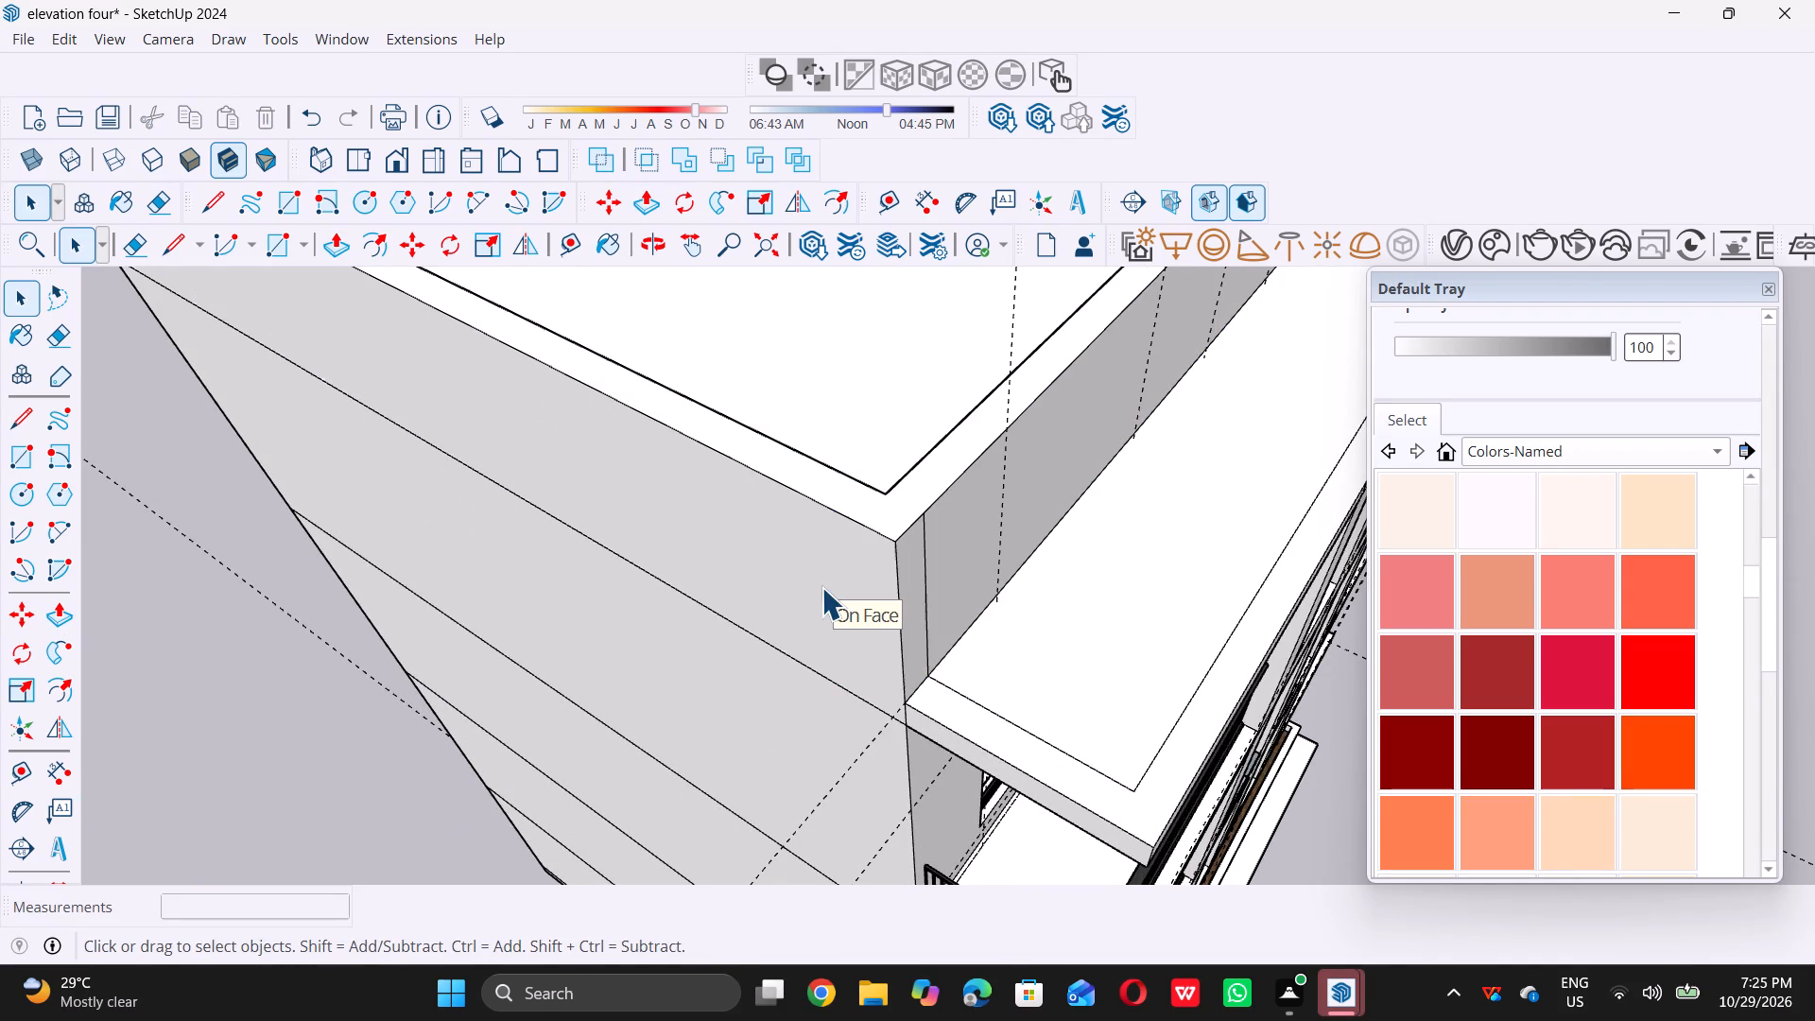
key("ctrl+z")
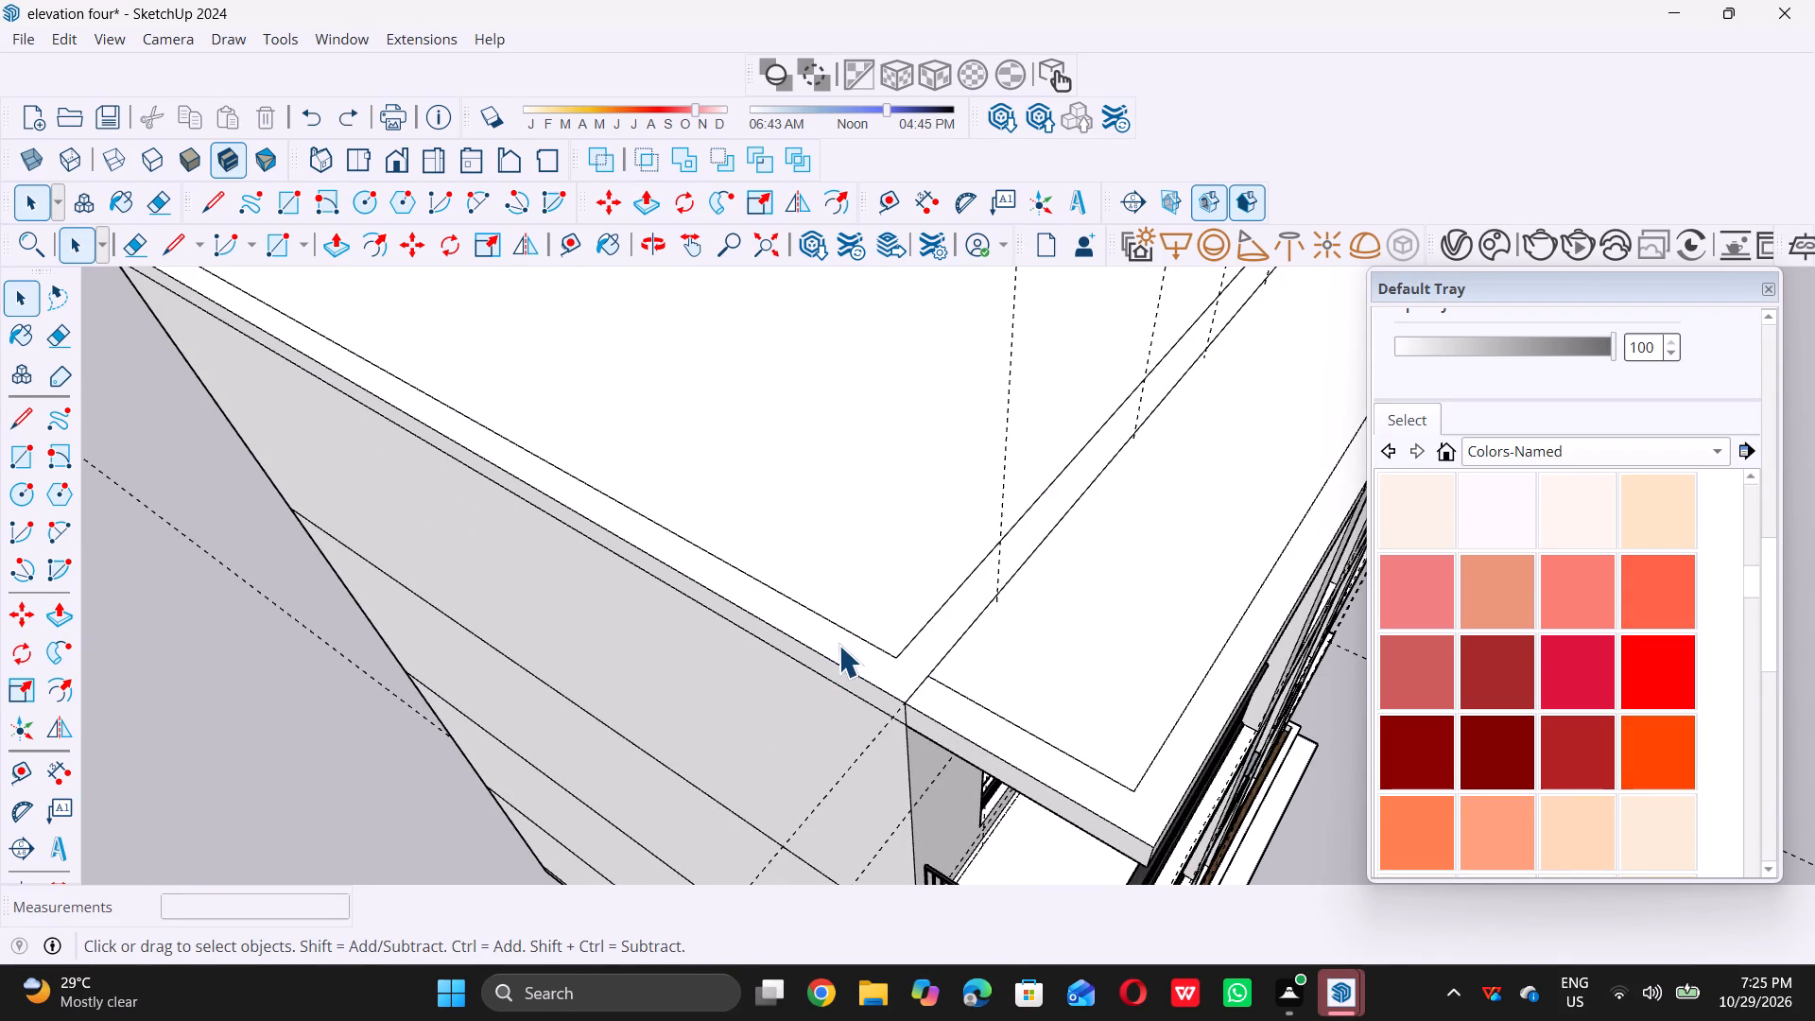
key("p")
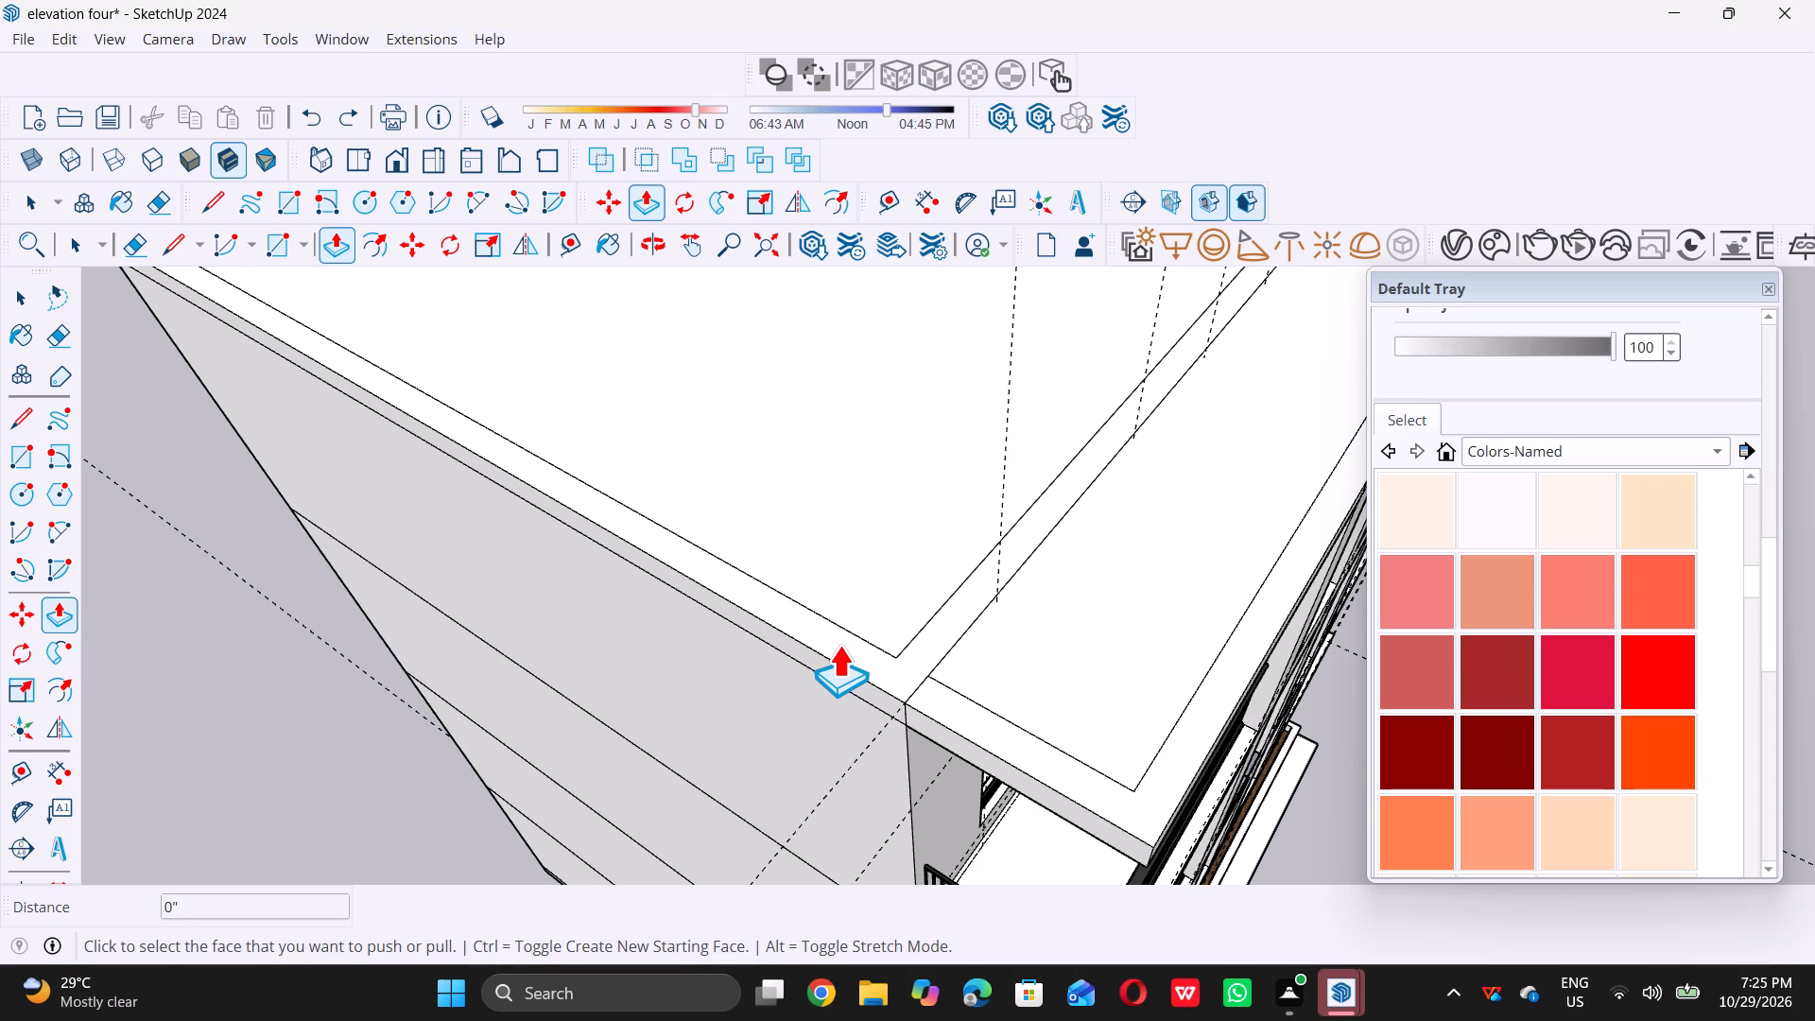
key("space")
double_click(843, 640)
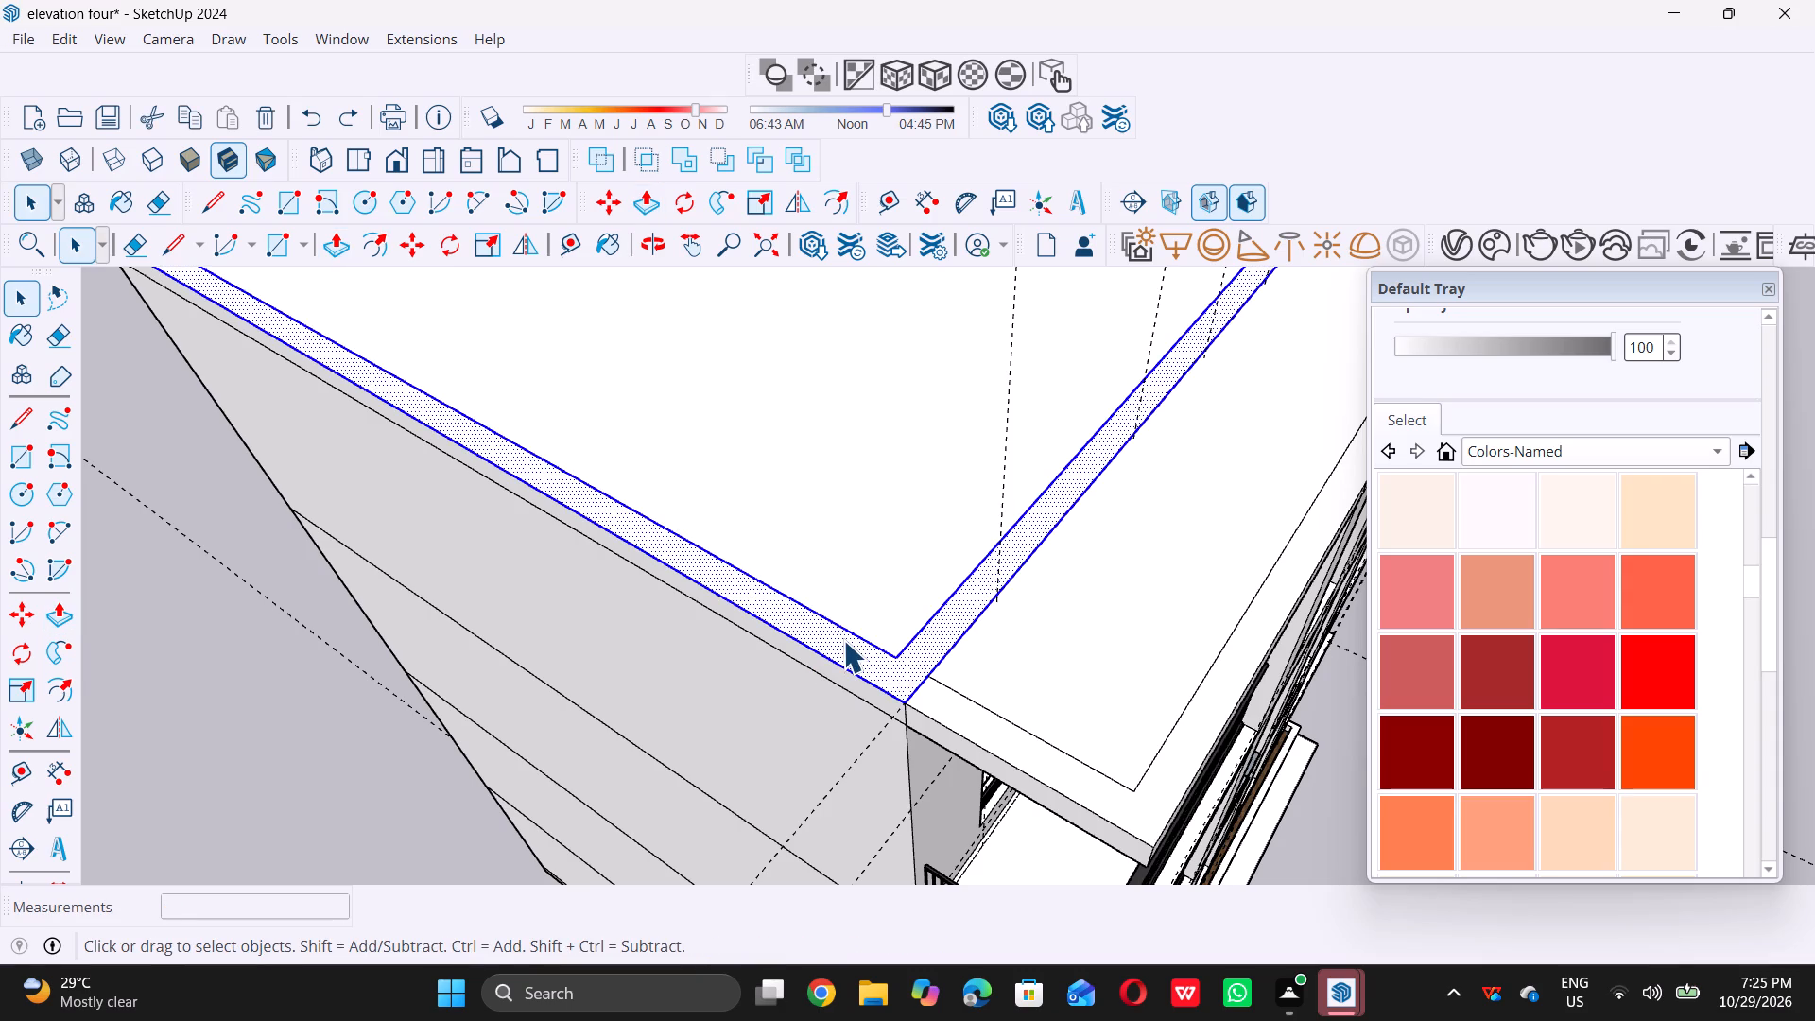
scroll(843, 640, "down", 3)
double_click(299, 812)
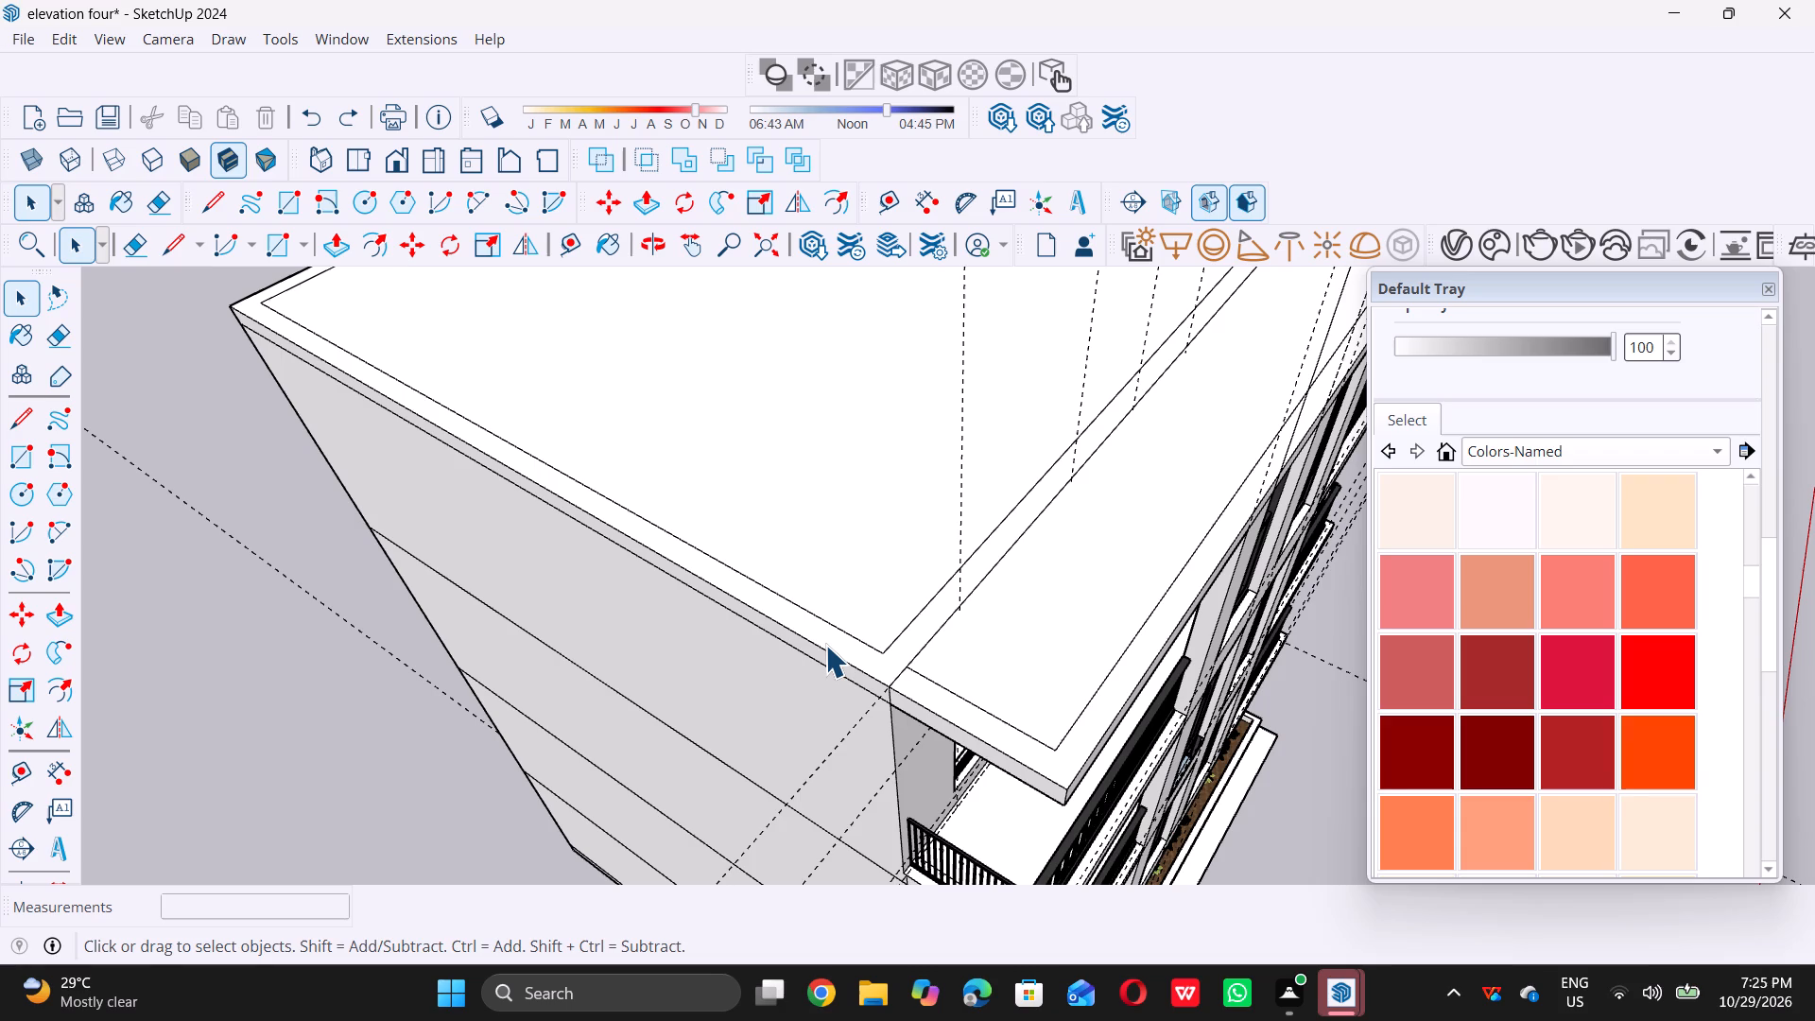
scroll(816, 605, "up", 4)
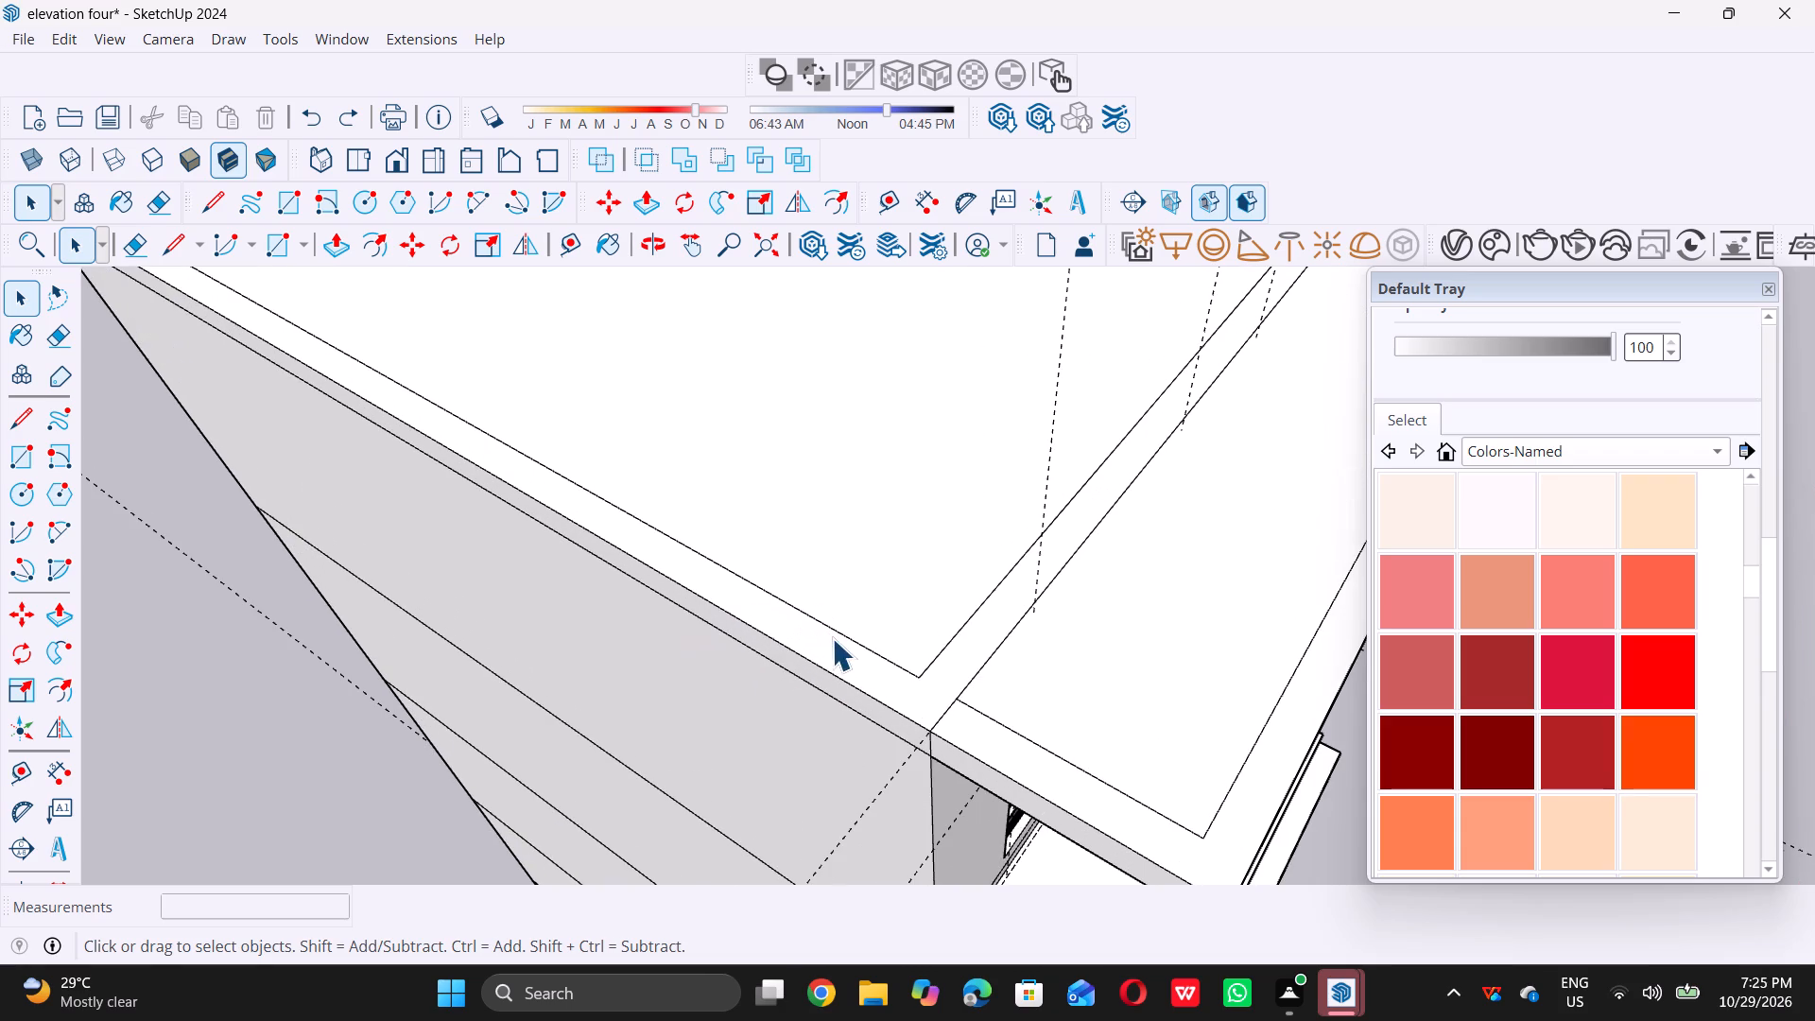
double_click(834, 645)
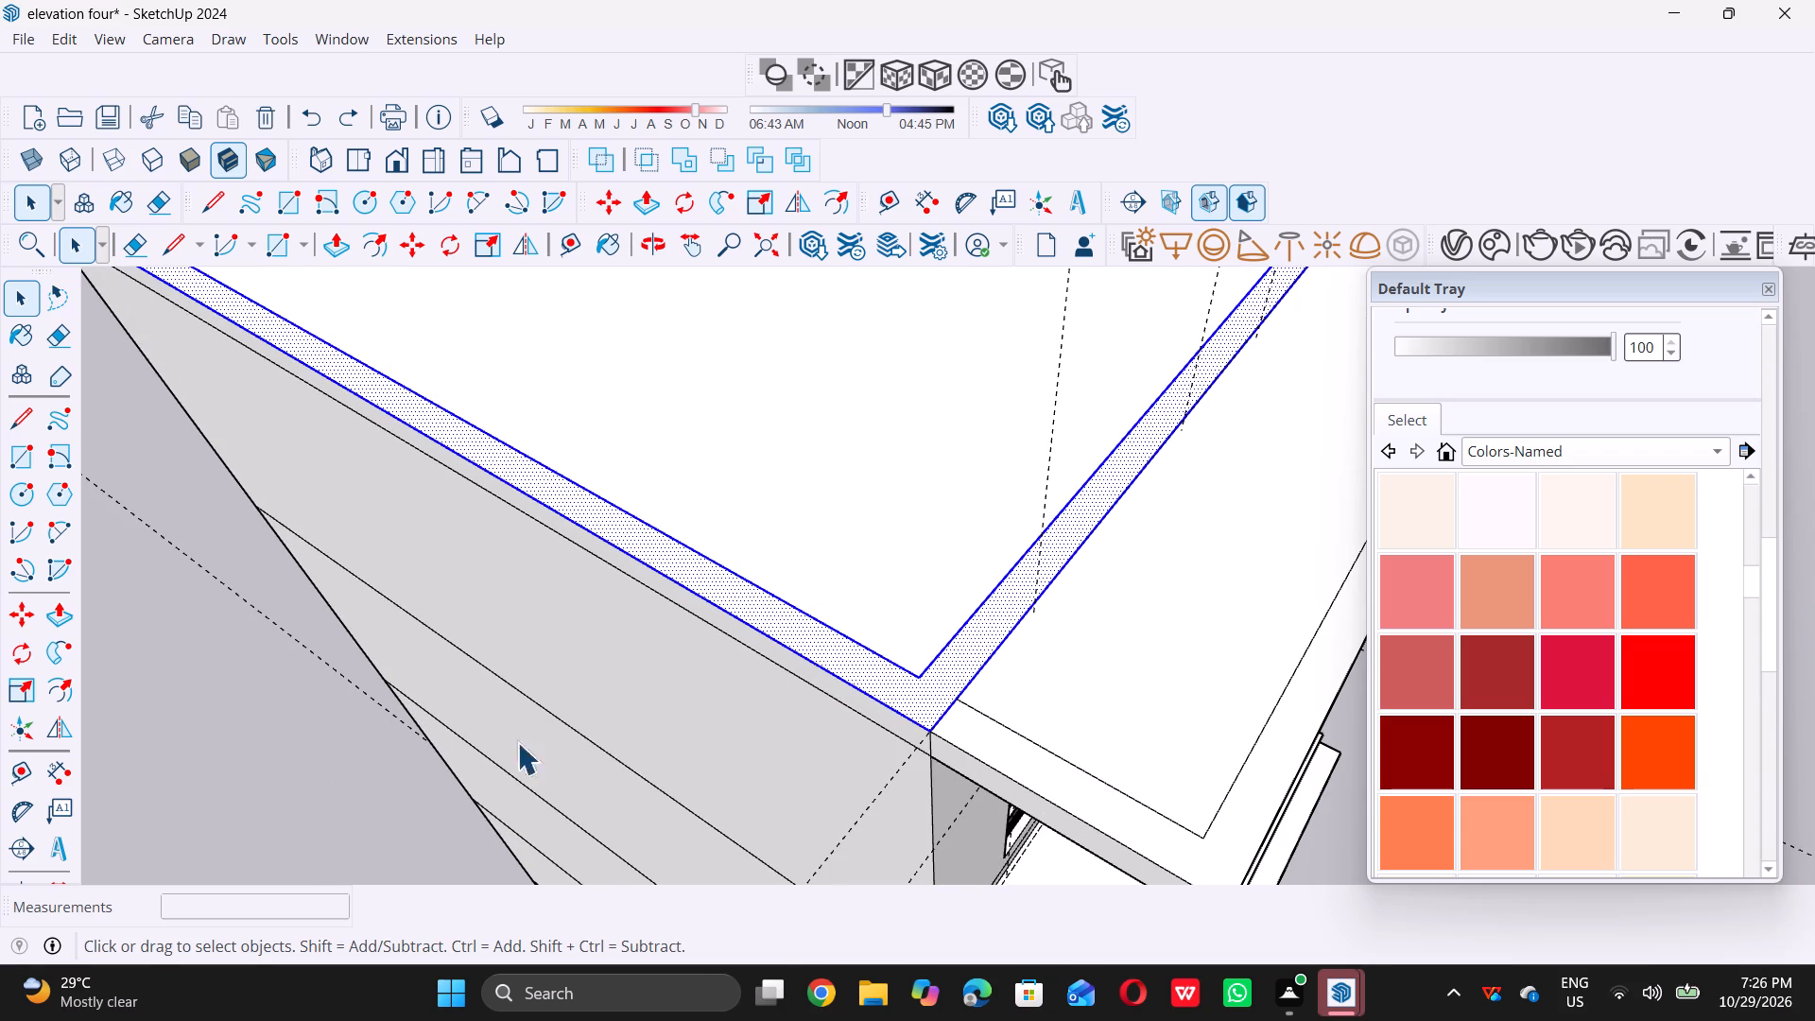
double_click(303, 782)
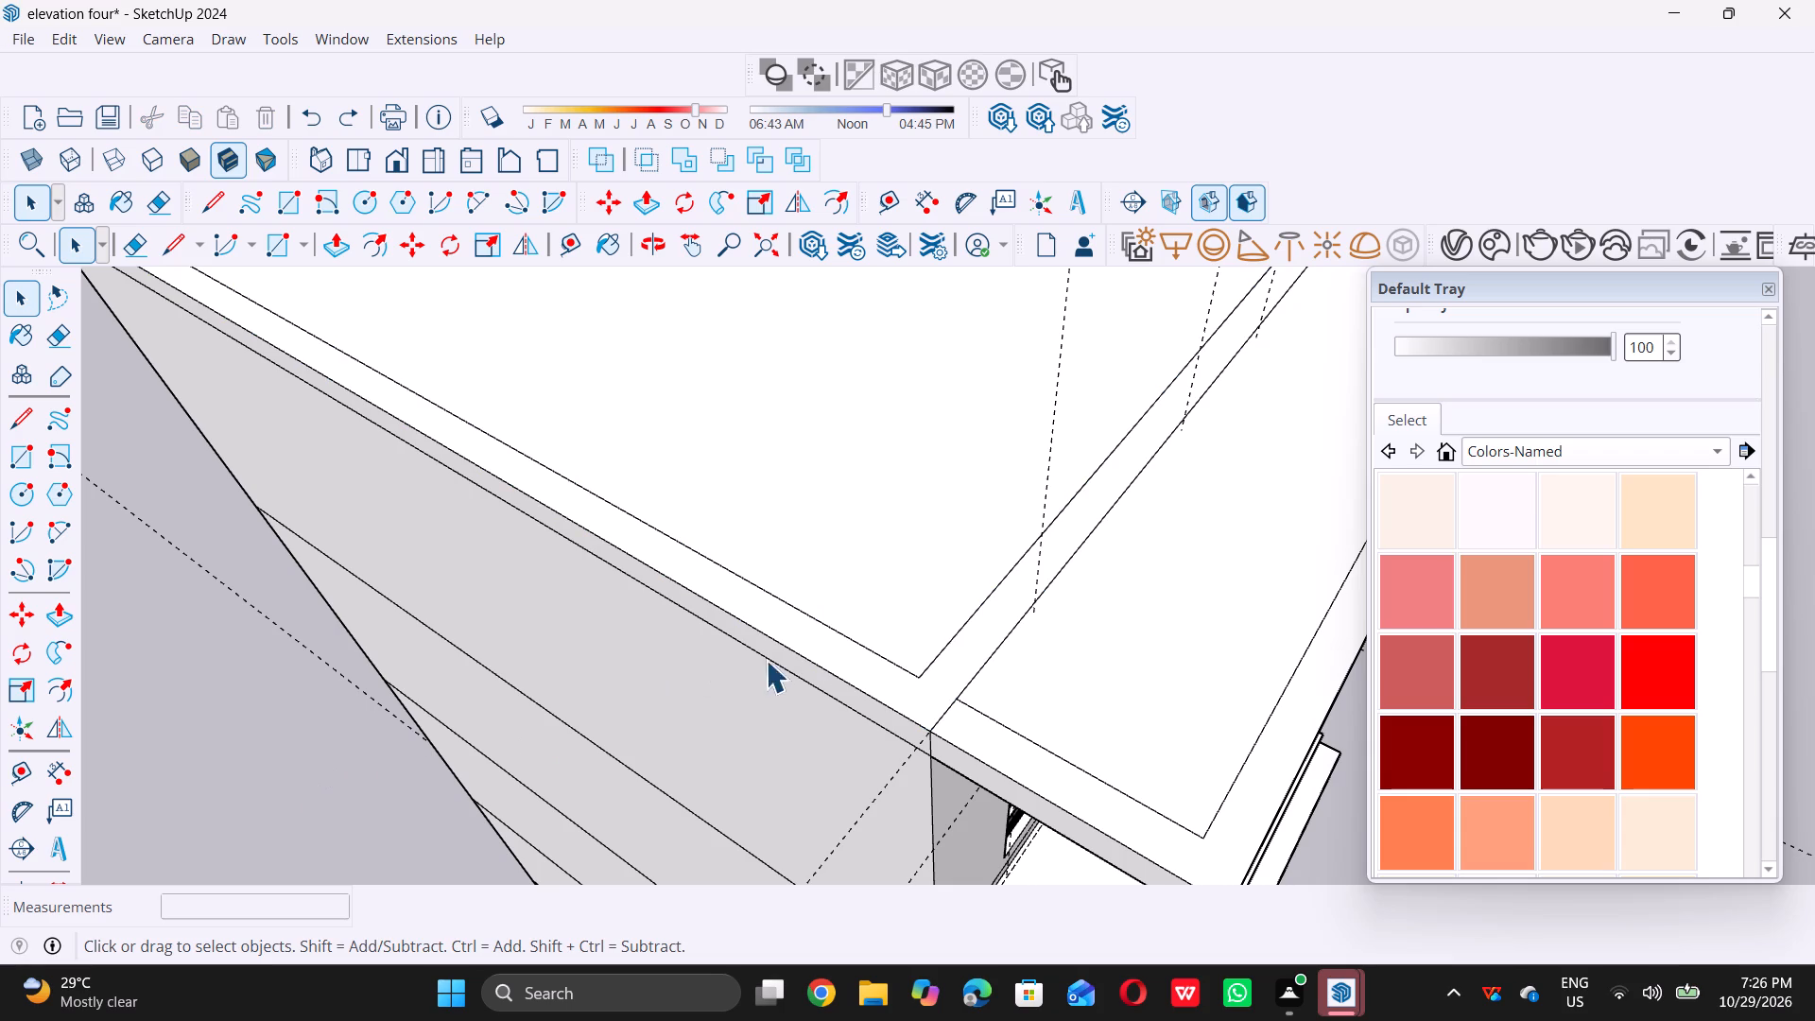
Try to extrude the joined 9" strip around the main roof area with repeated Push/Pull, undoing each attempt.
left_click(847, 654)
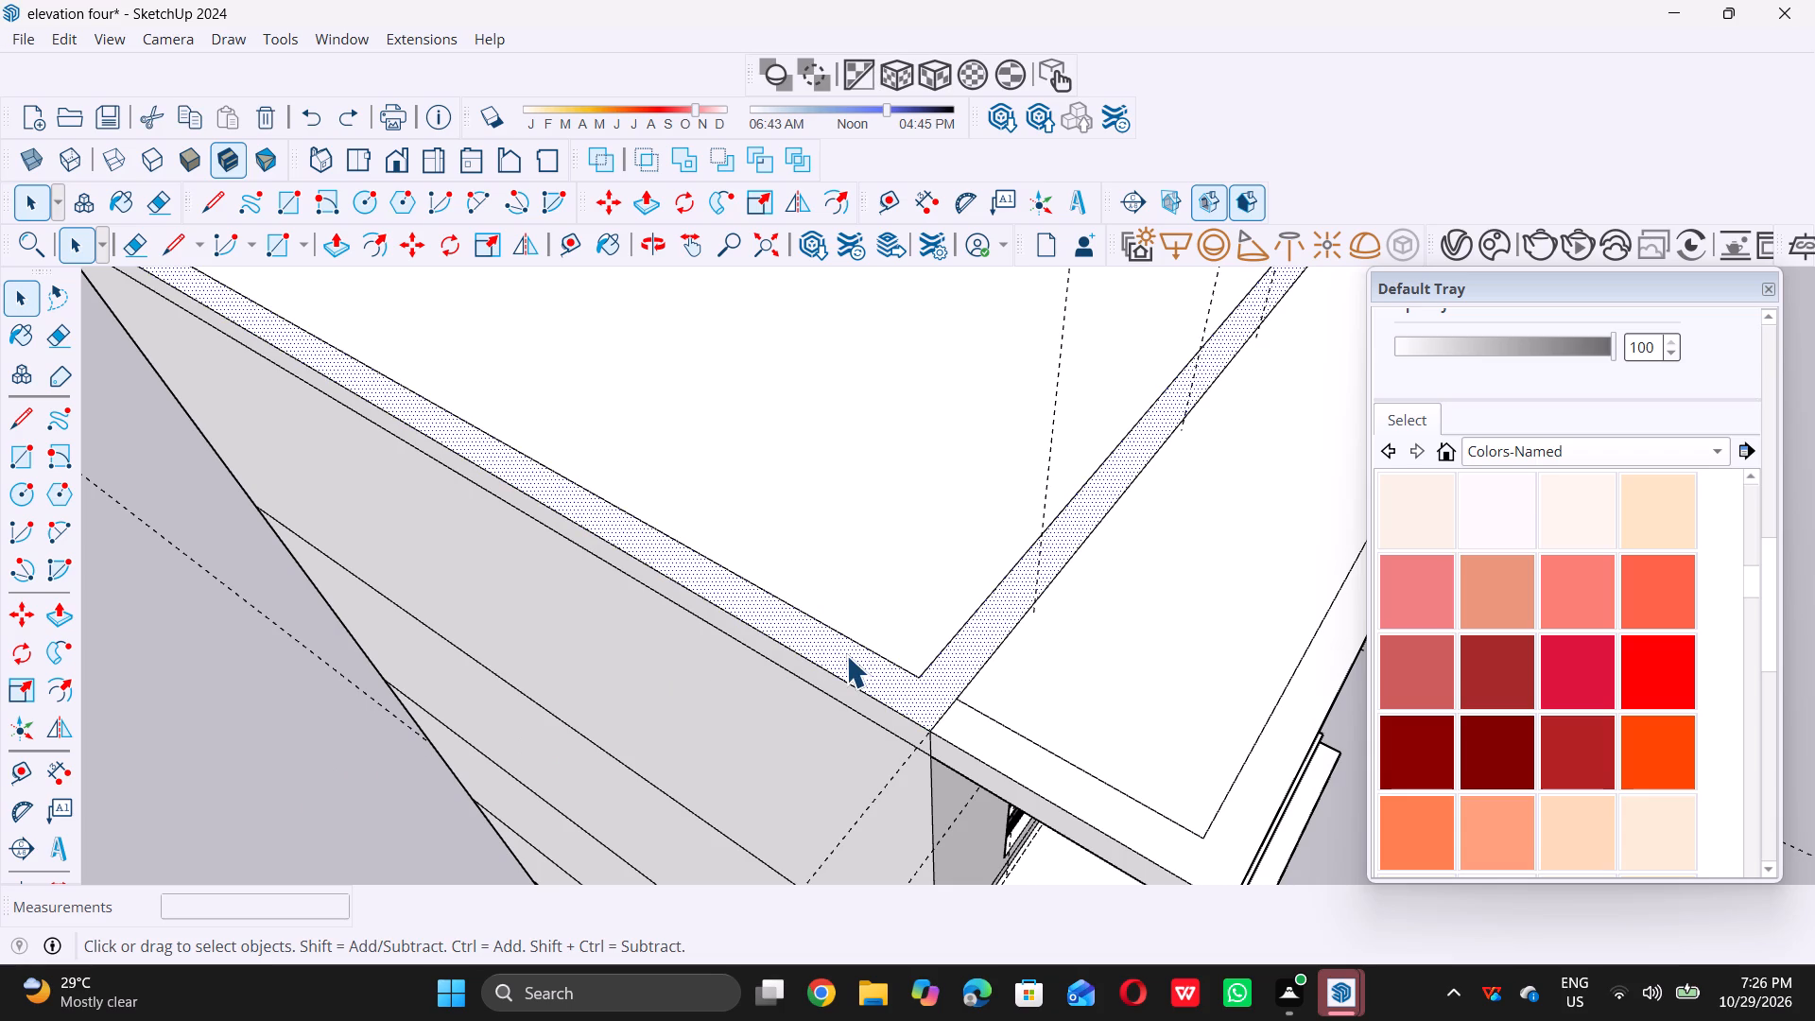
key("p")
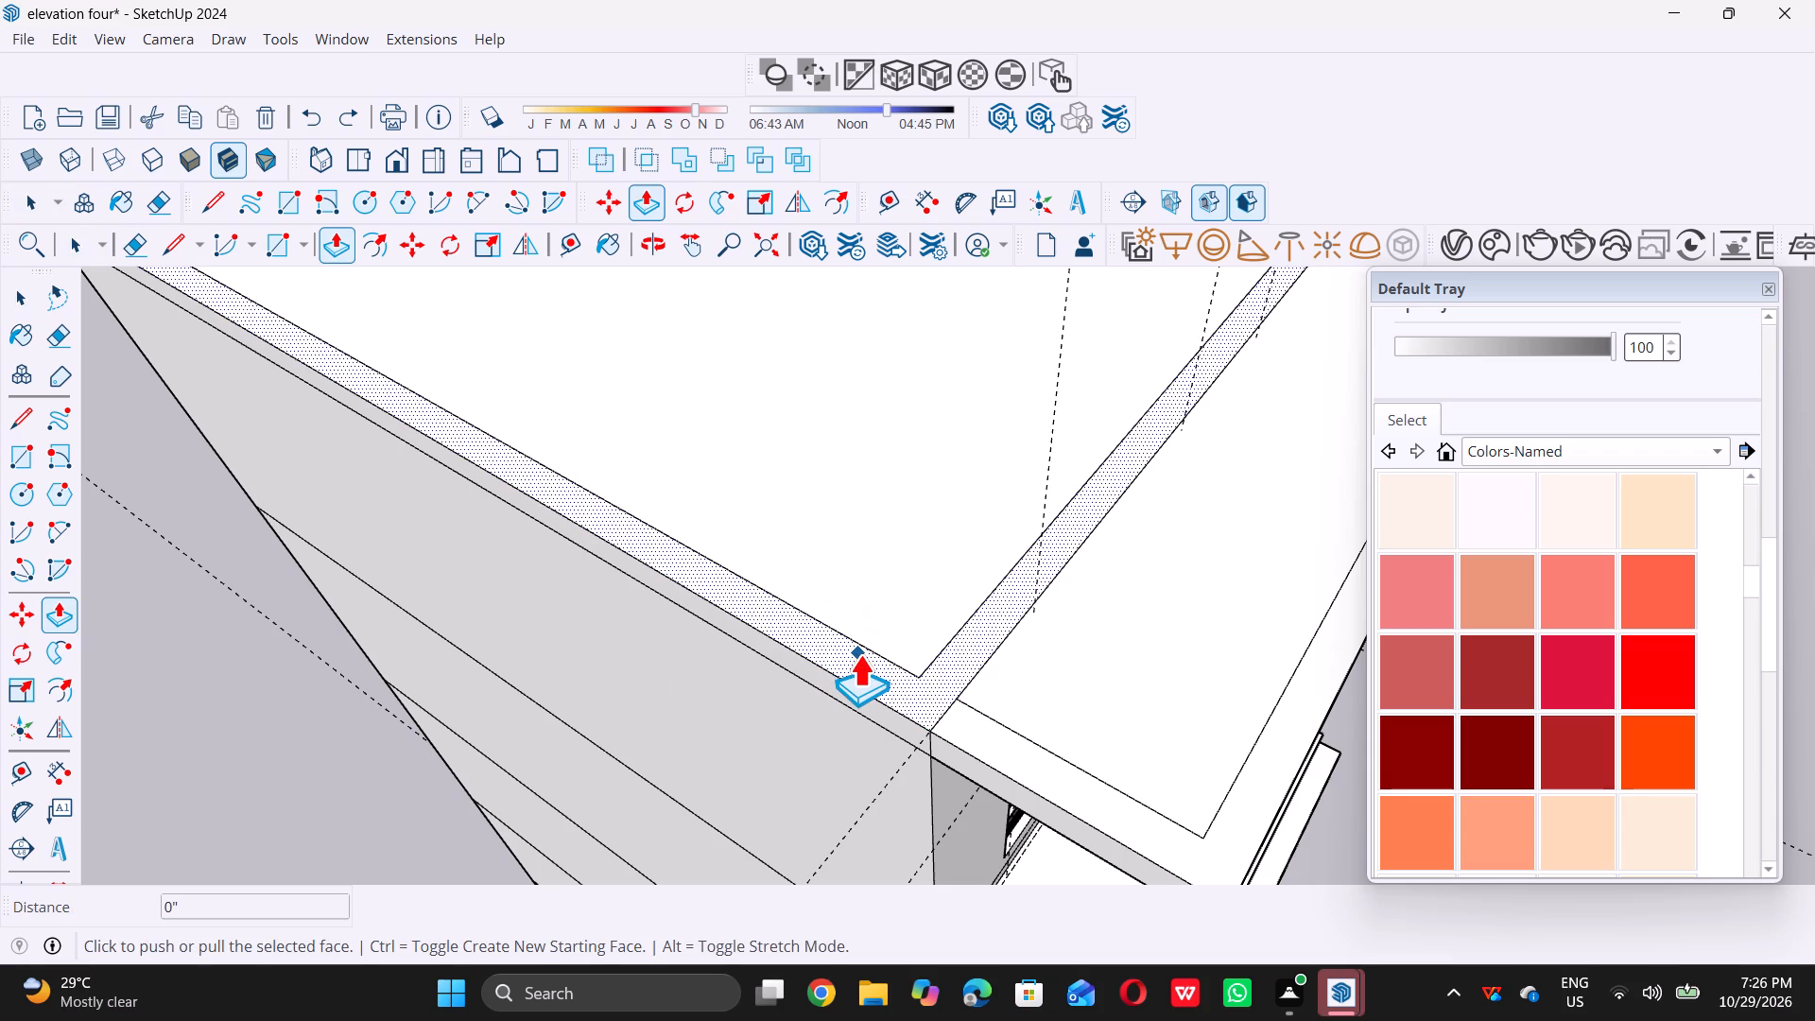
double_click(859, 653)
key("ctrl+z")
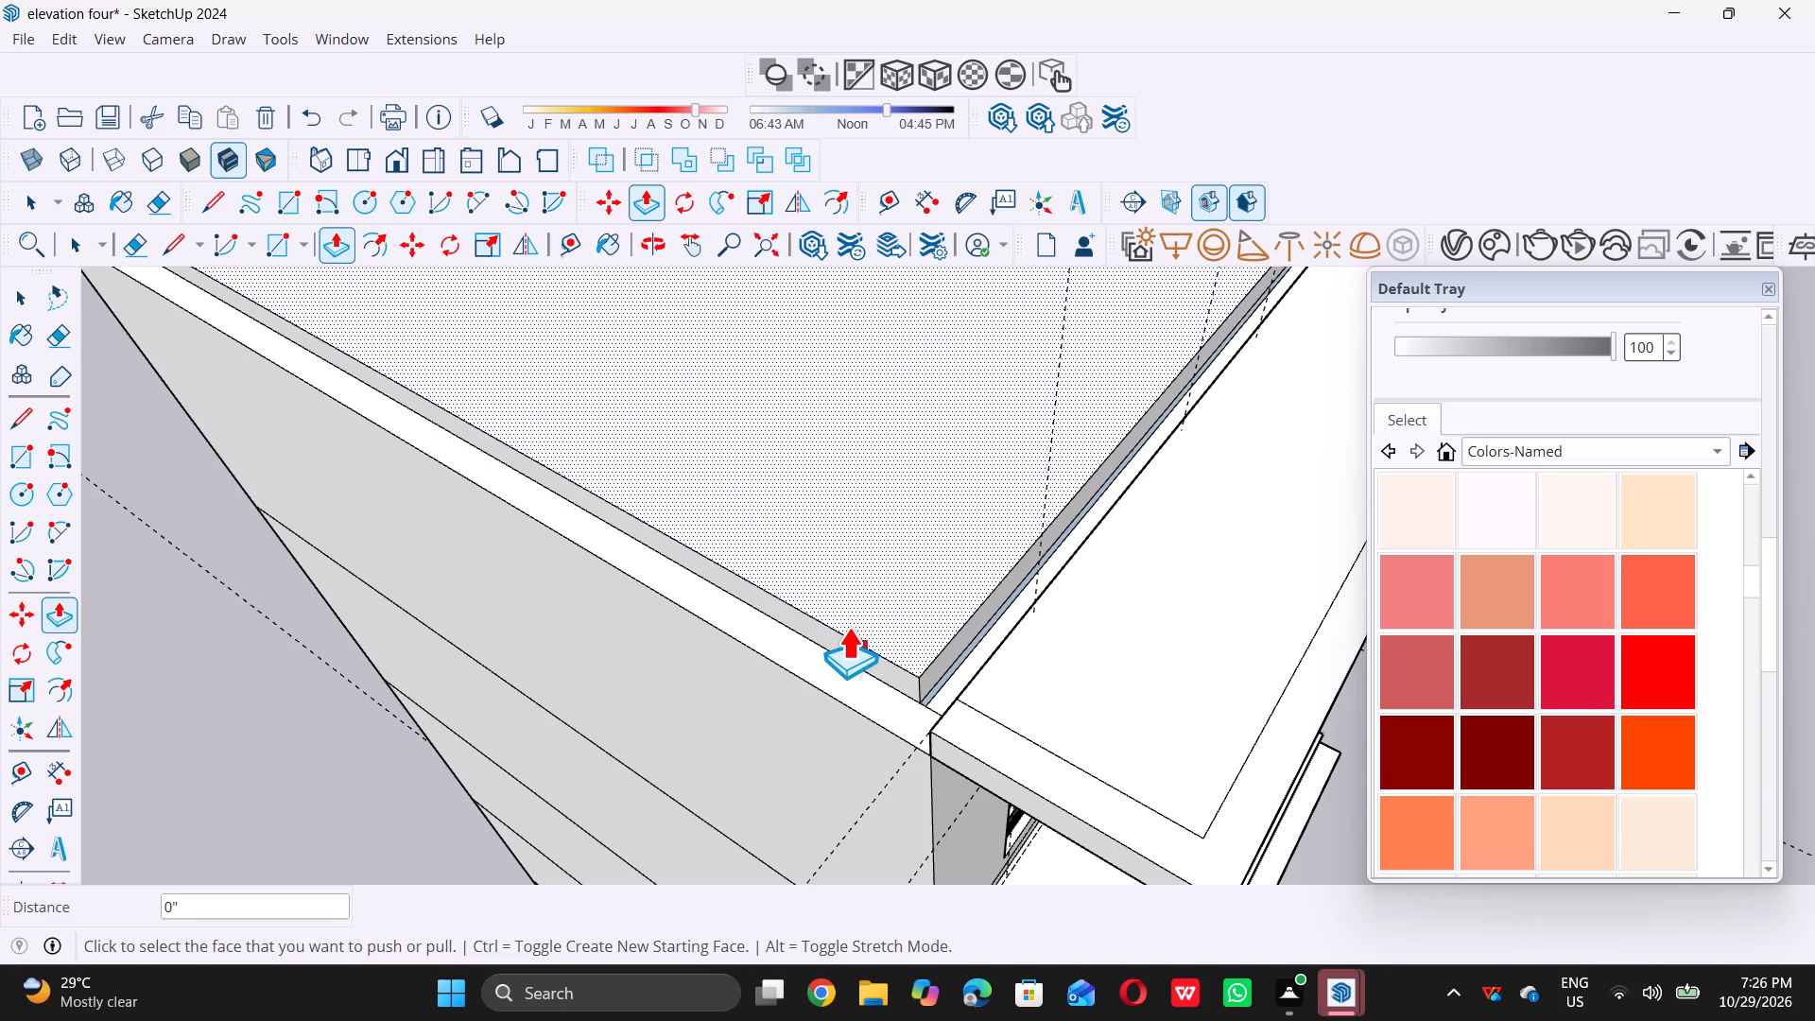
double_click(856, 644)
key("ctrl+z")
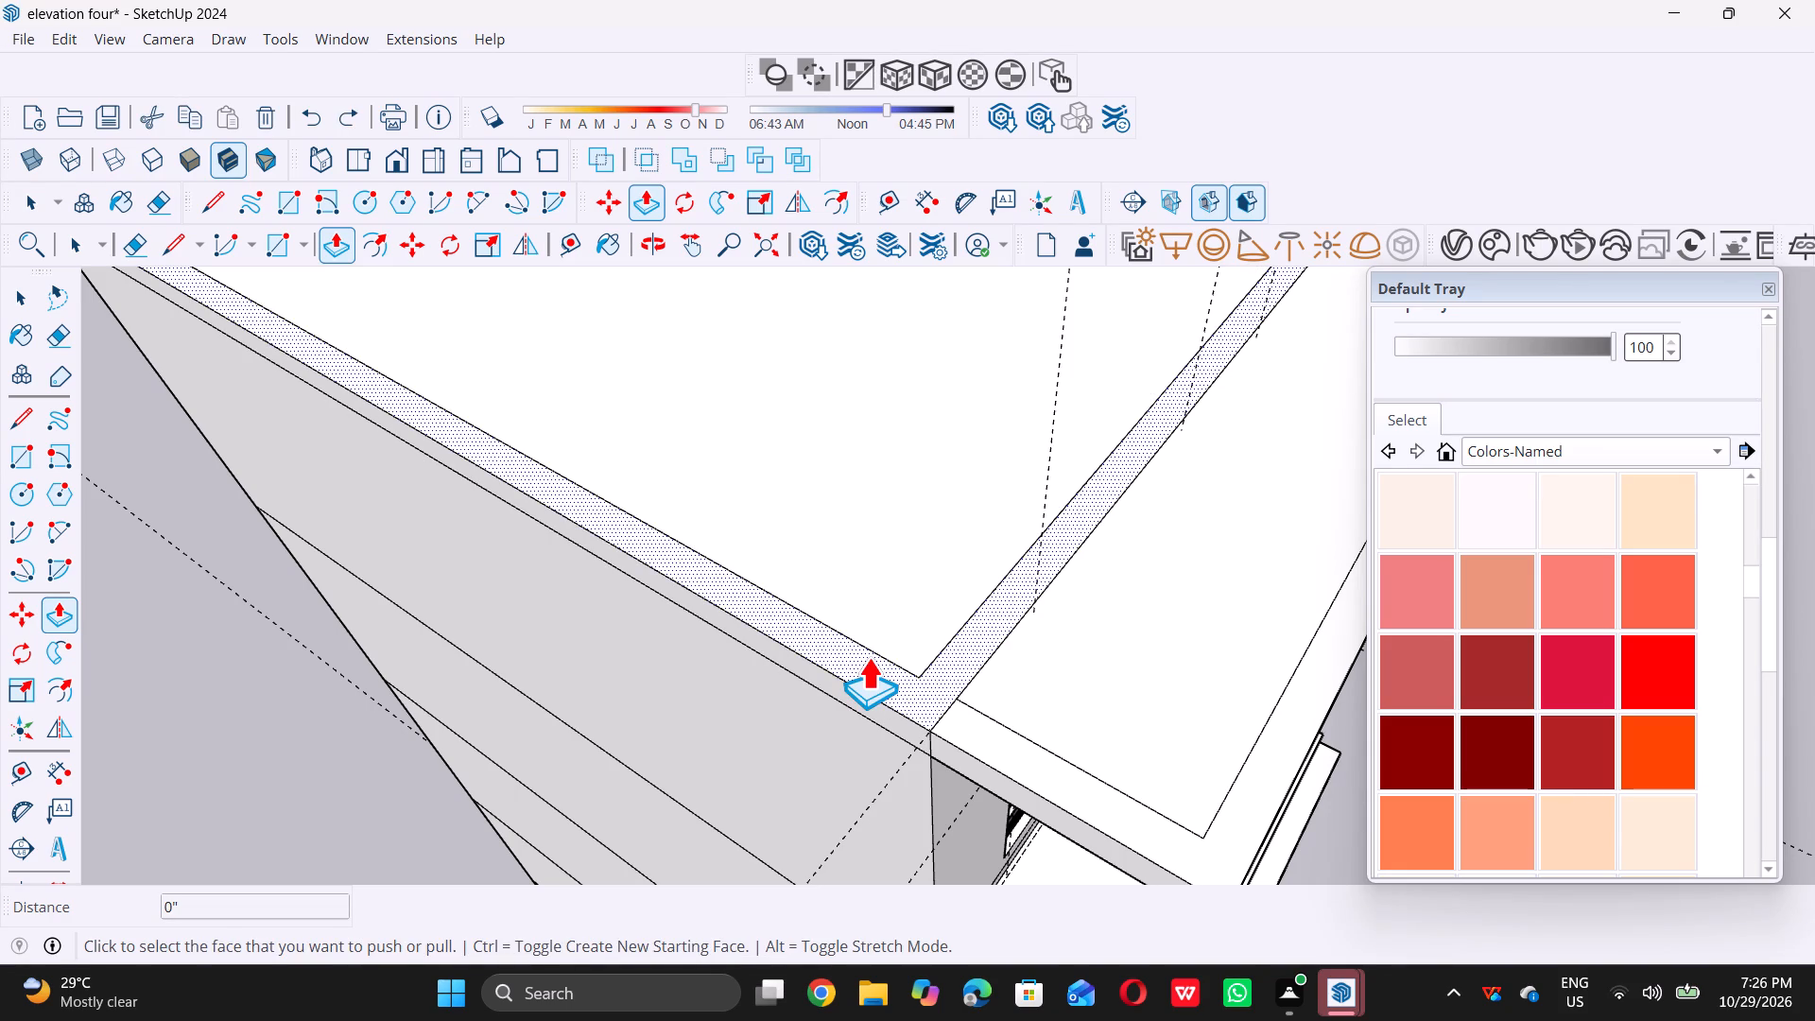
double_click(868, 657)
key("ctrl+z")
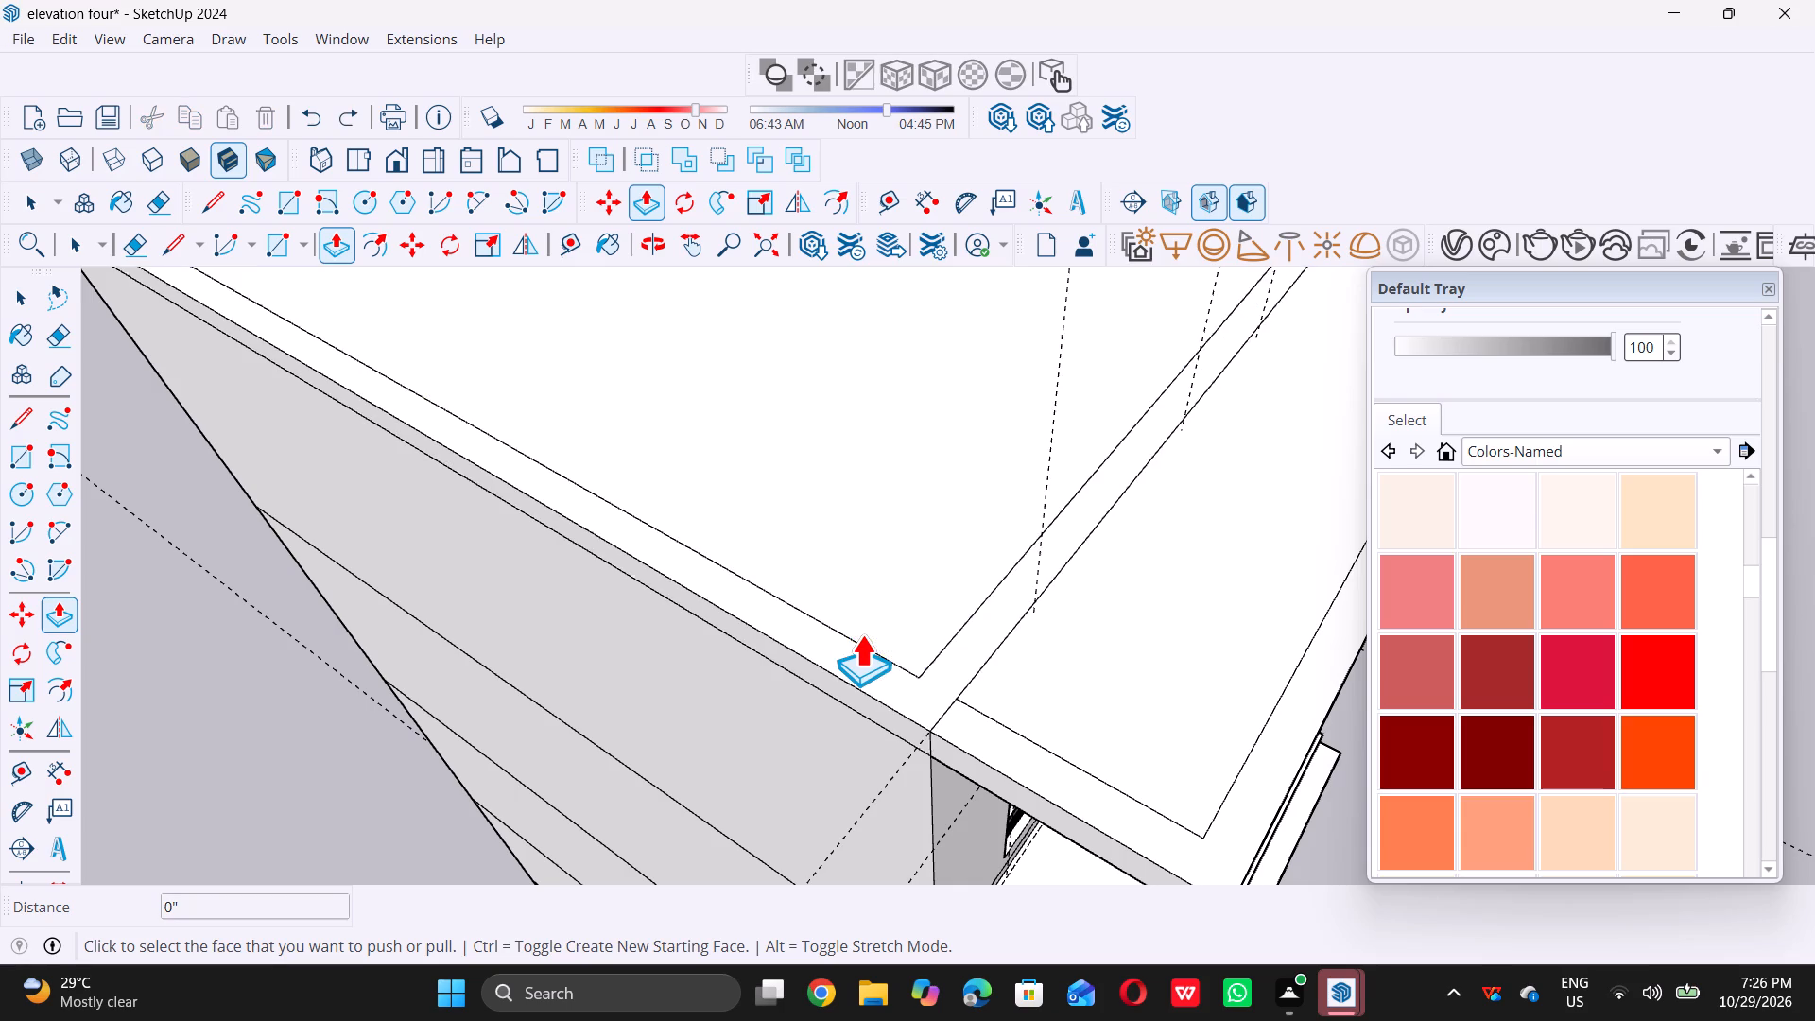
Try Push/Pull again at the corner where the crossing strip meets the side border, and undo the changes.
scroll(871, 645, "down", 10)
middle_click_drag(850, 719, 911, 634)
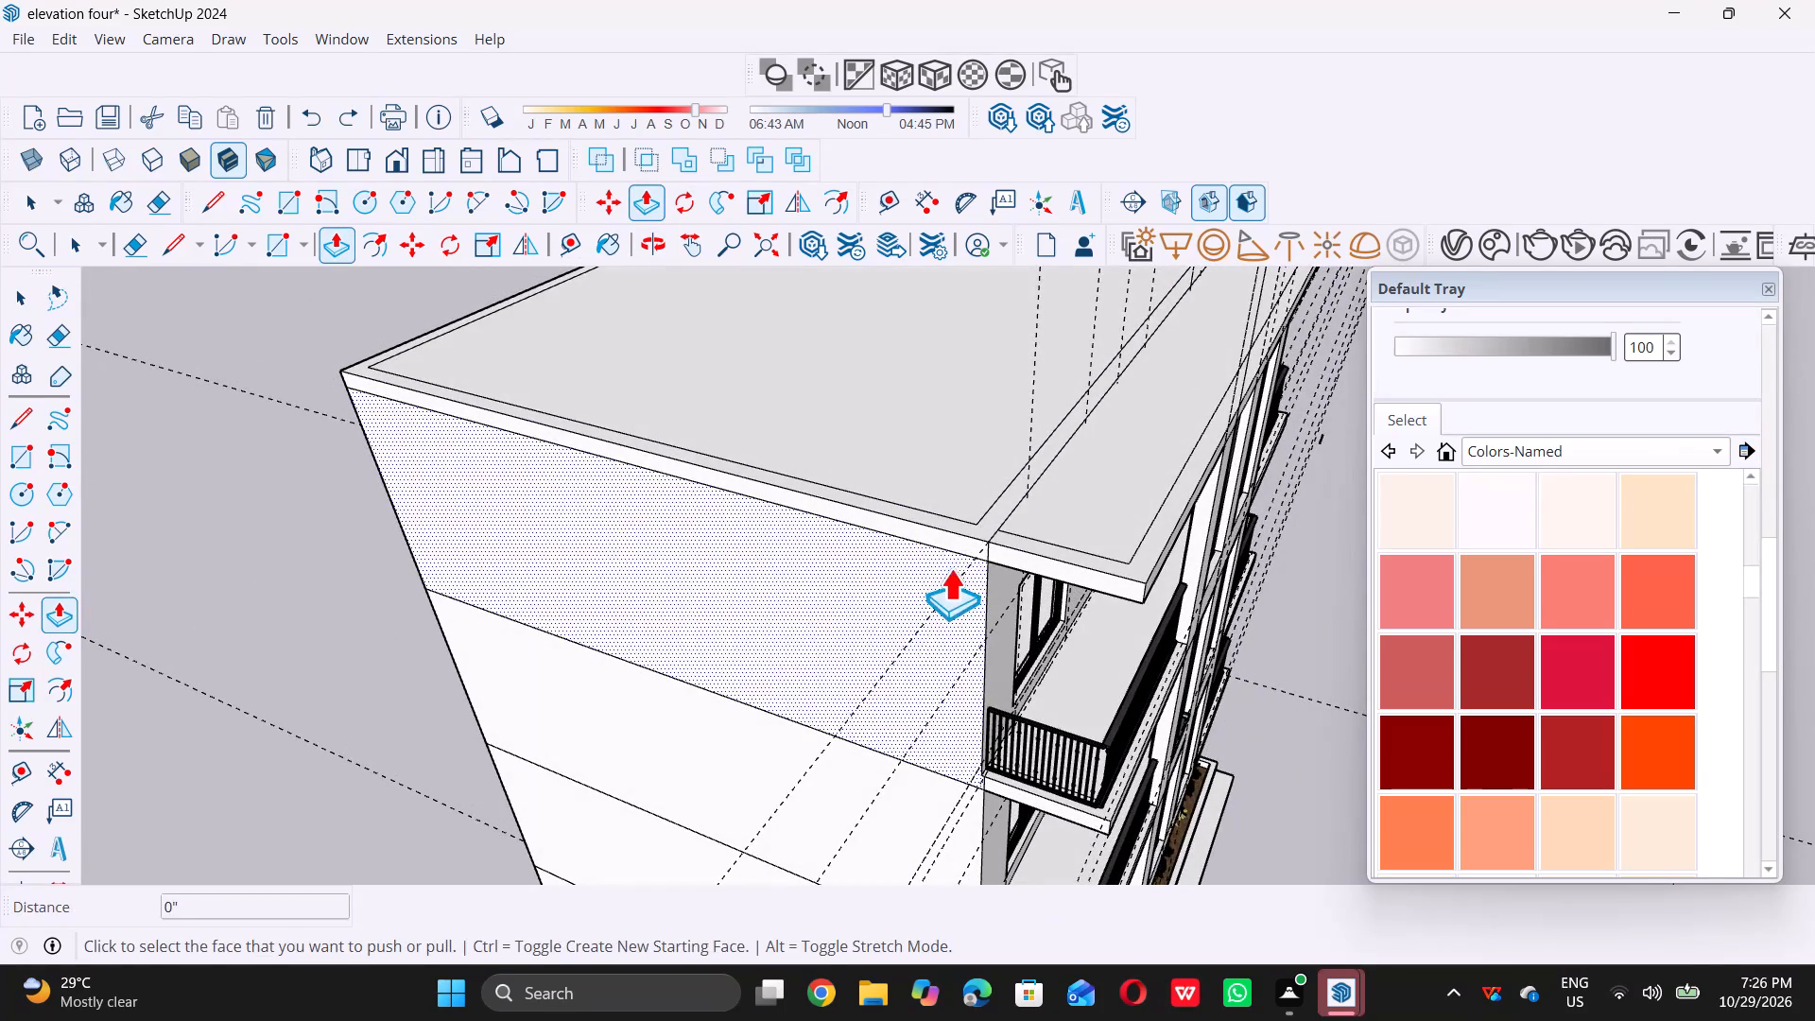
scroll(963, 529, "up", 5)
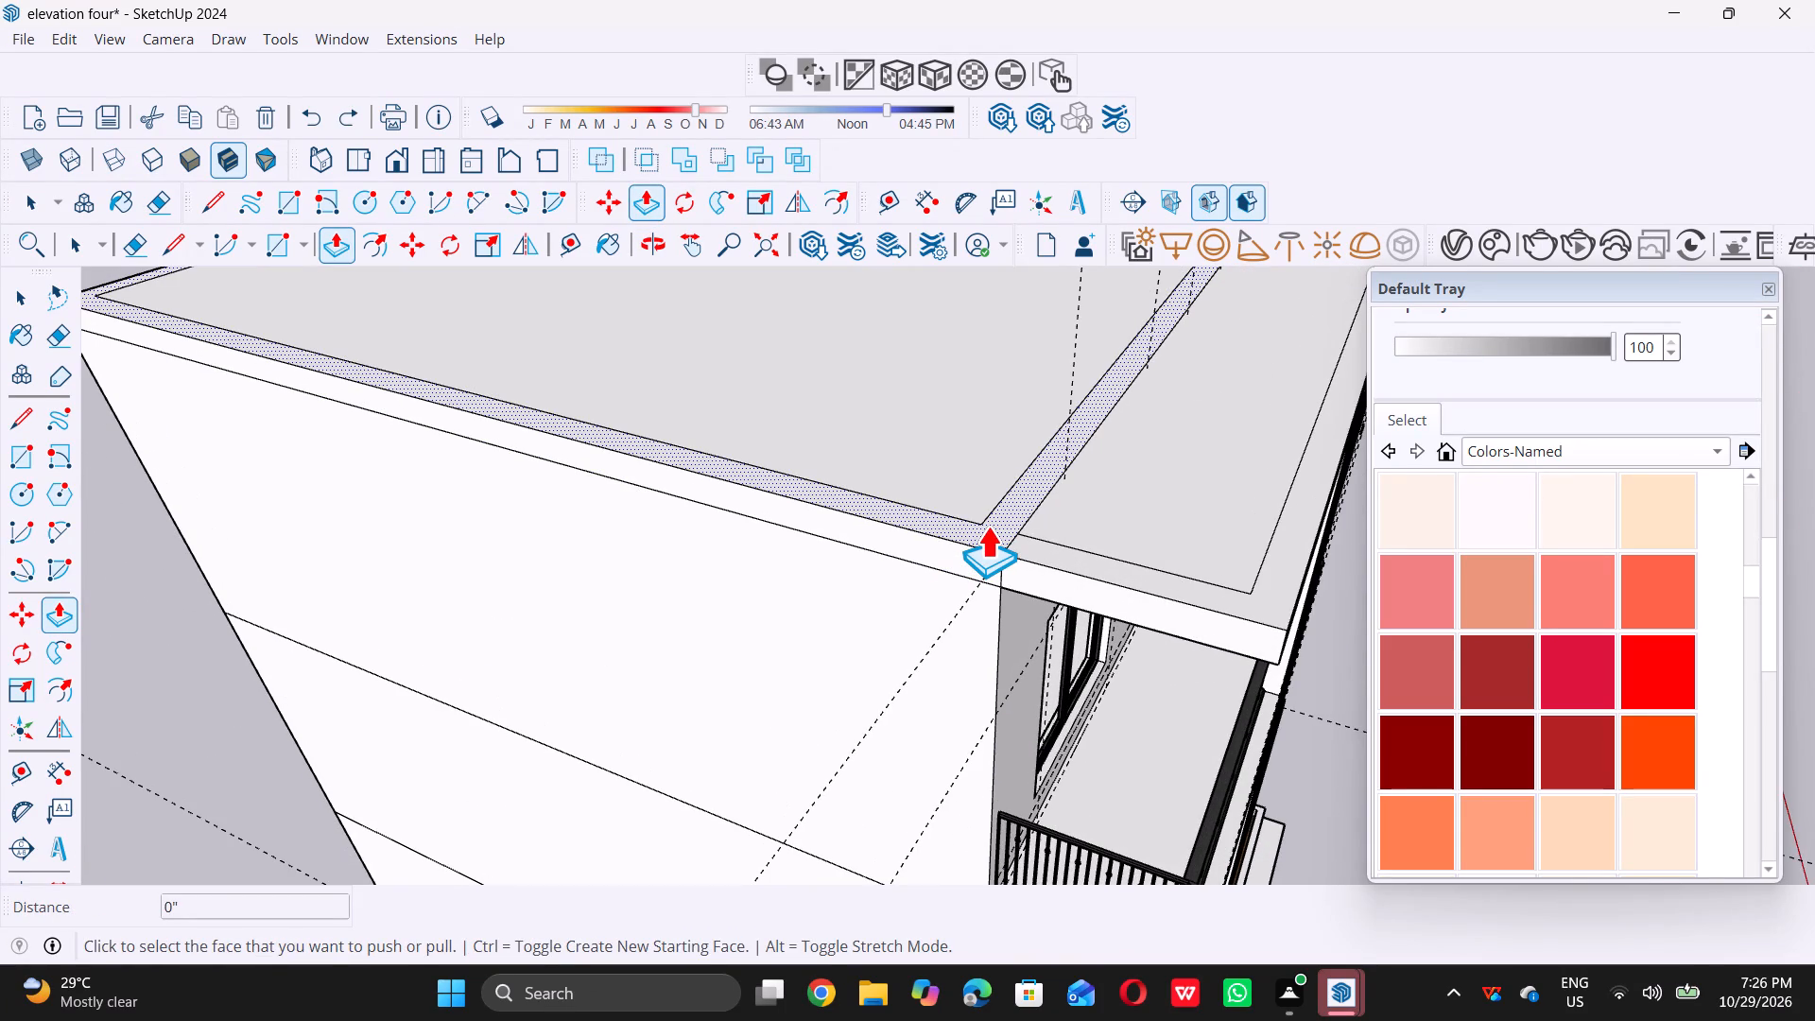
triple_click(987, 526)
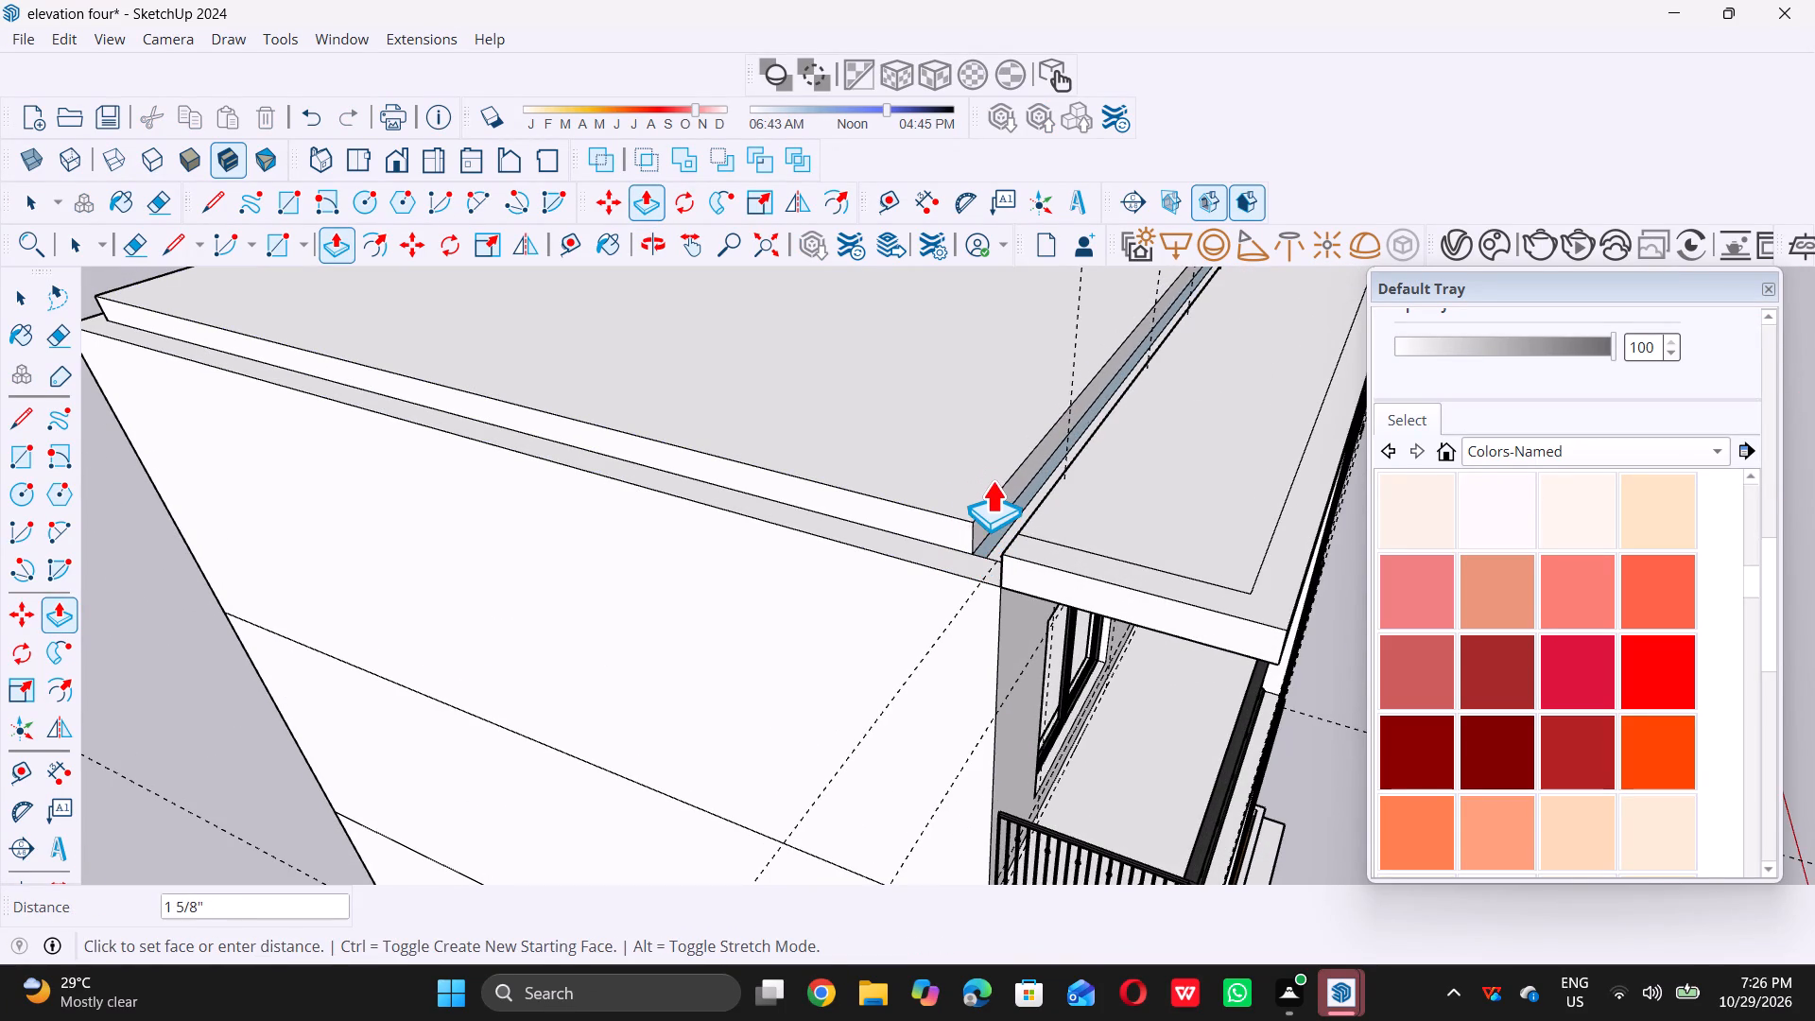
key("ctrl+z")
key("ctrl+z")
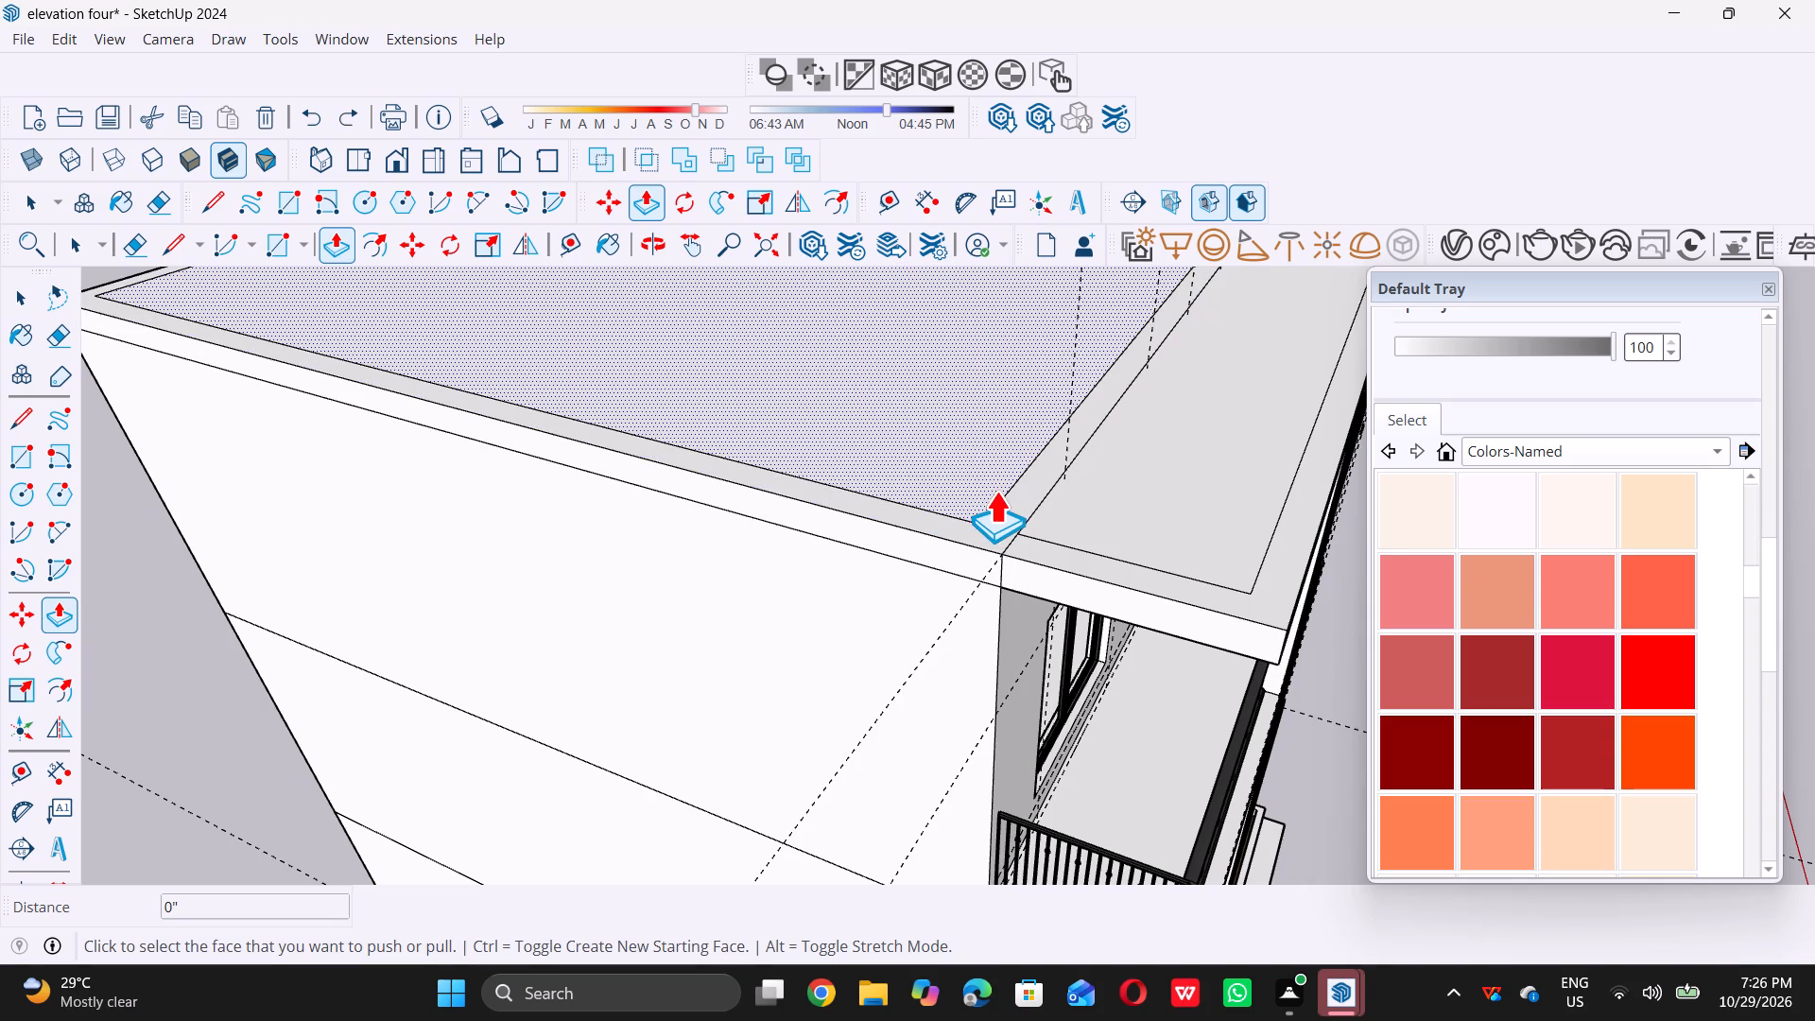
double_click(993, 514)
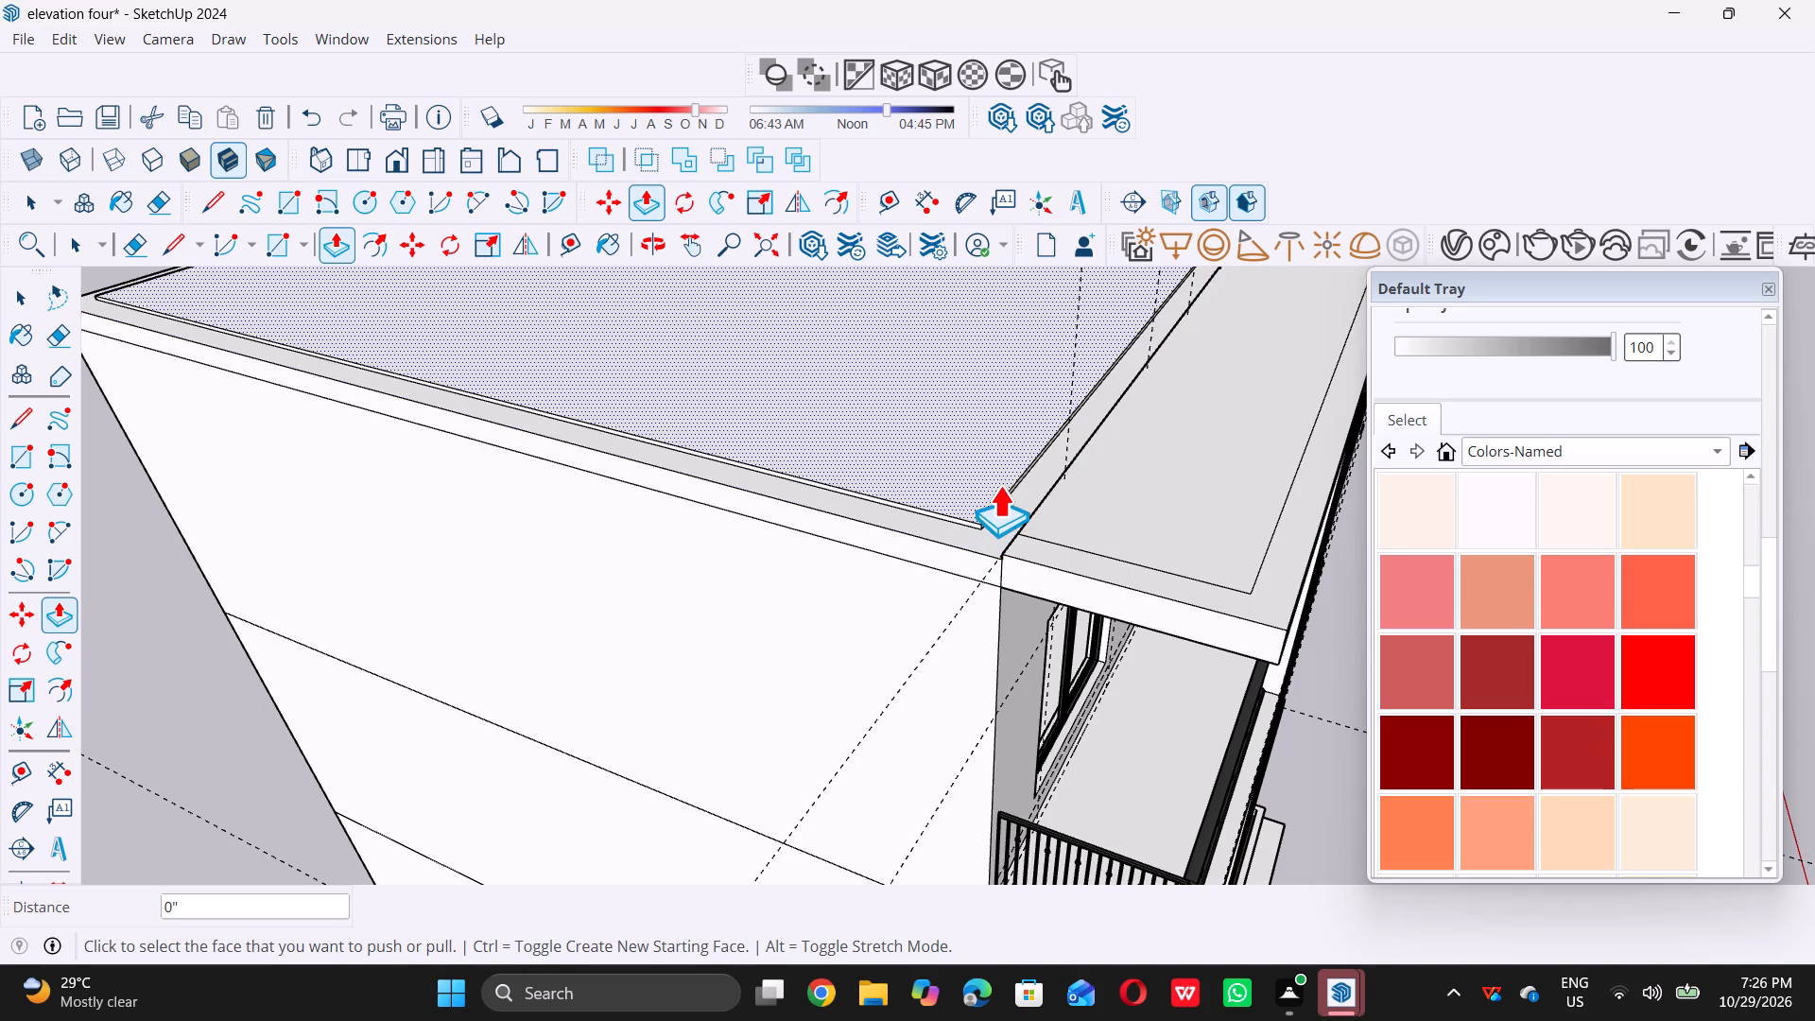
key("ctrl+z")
Extrude the joined 9" strip around the main roof area upward 10' to form the top-floor walls.
scroll(989, 452, "down", 1)
middle_click_drag(989, 453, 984, 467)
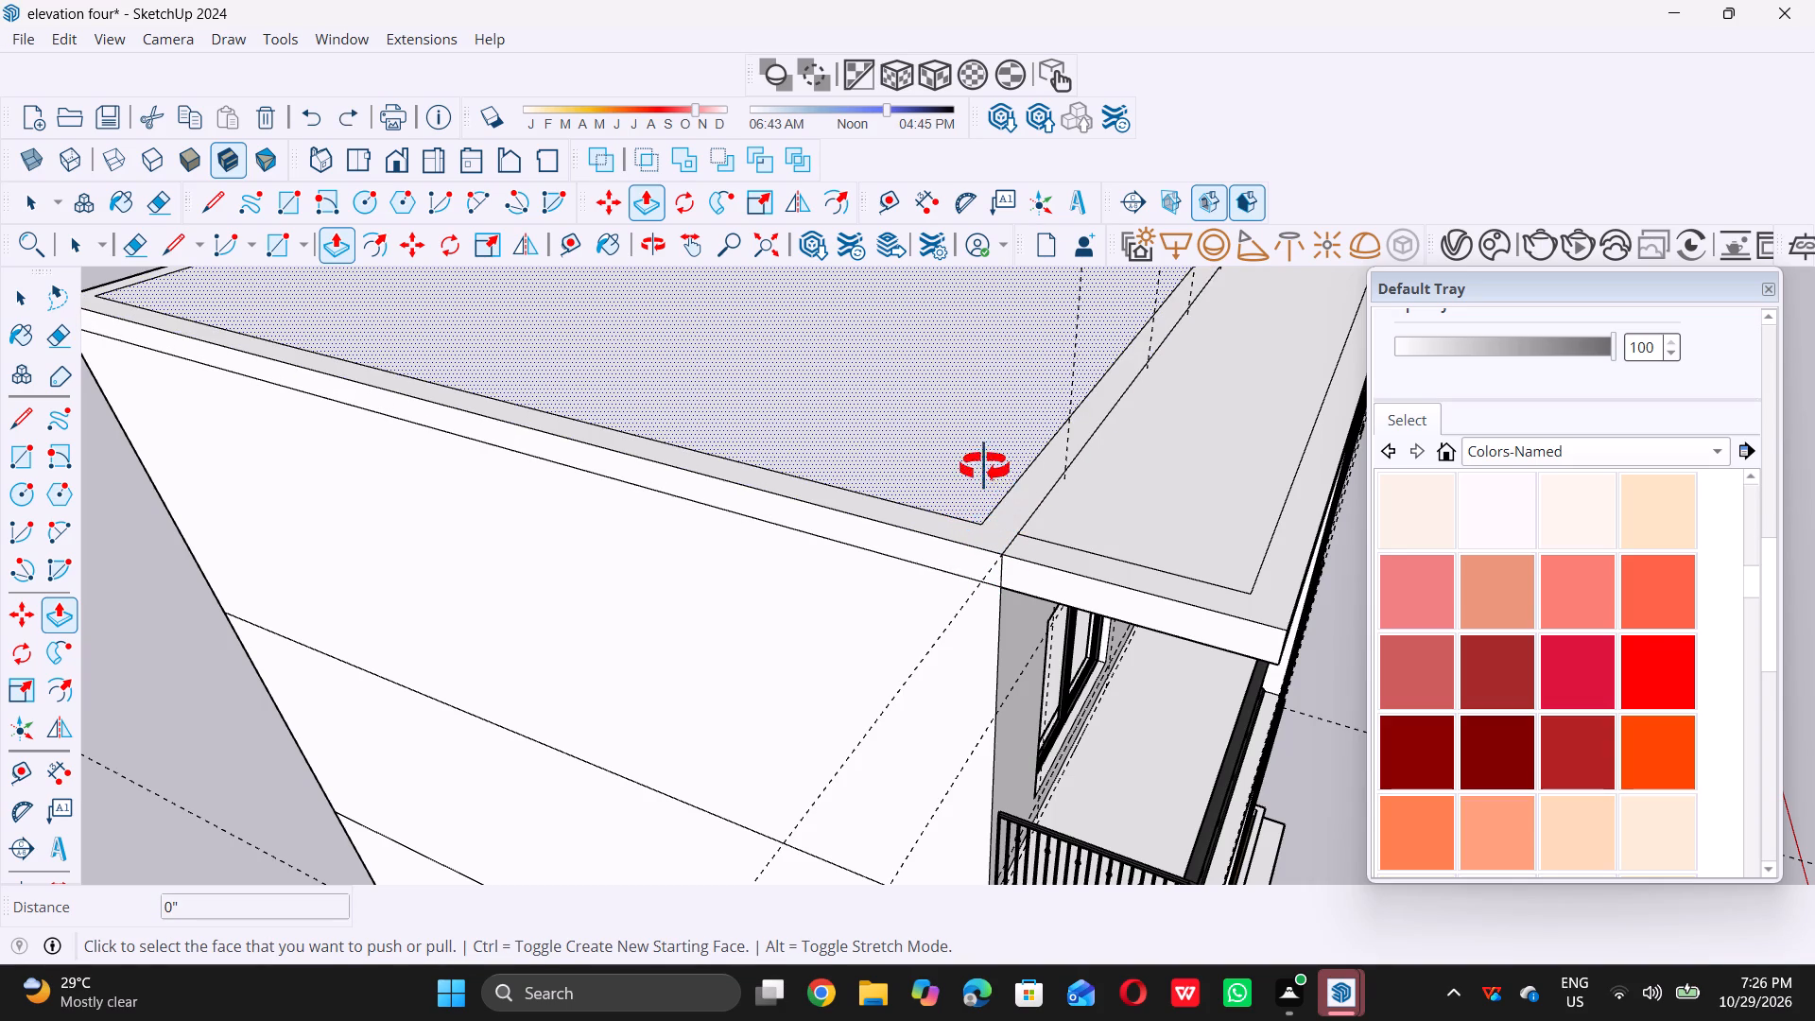
middle_click_drag(984, 467, 962, 531)
scroll(933, 651, "up", 5)
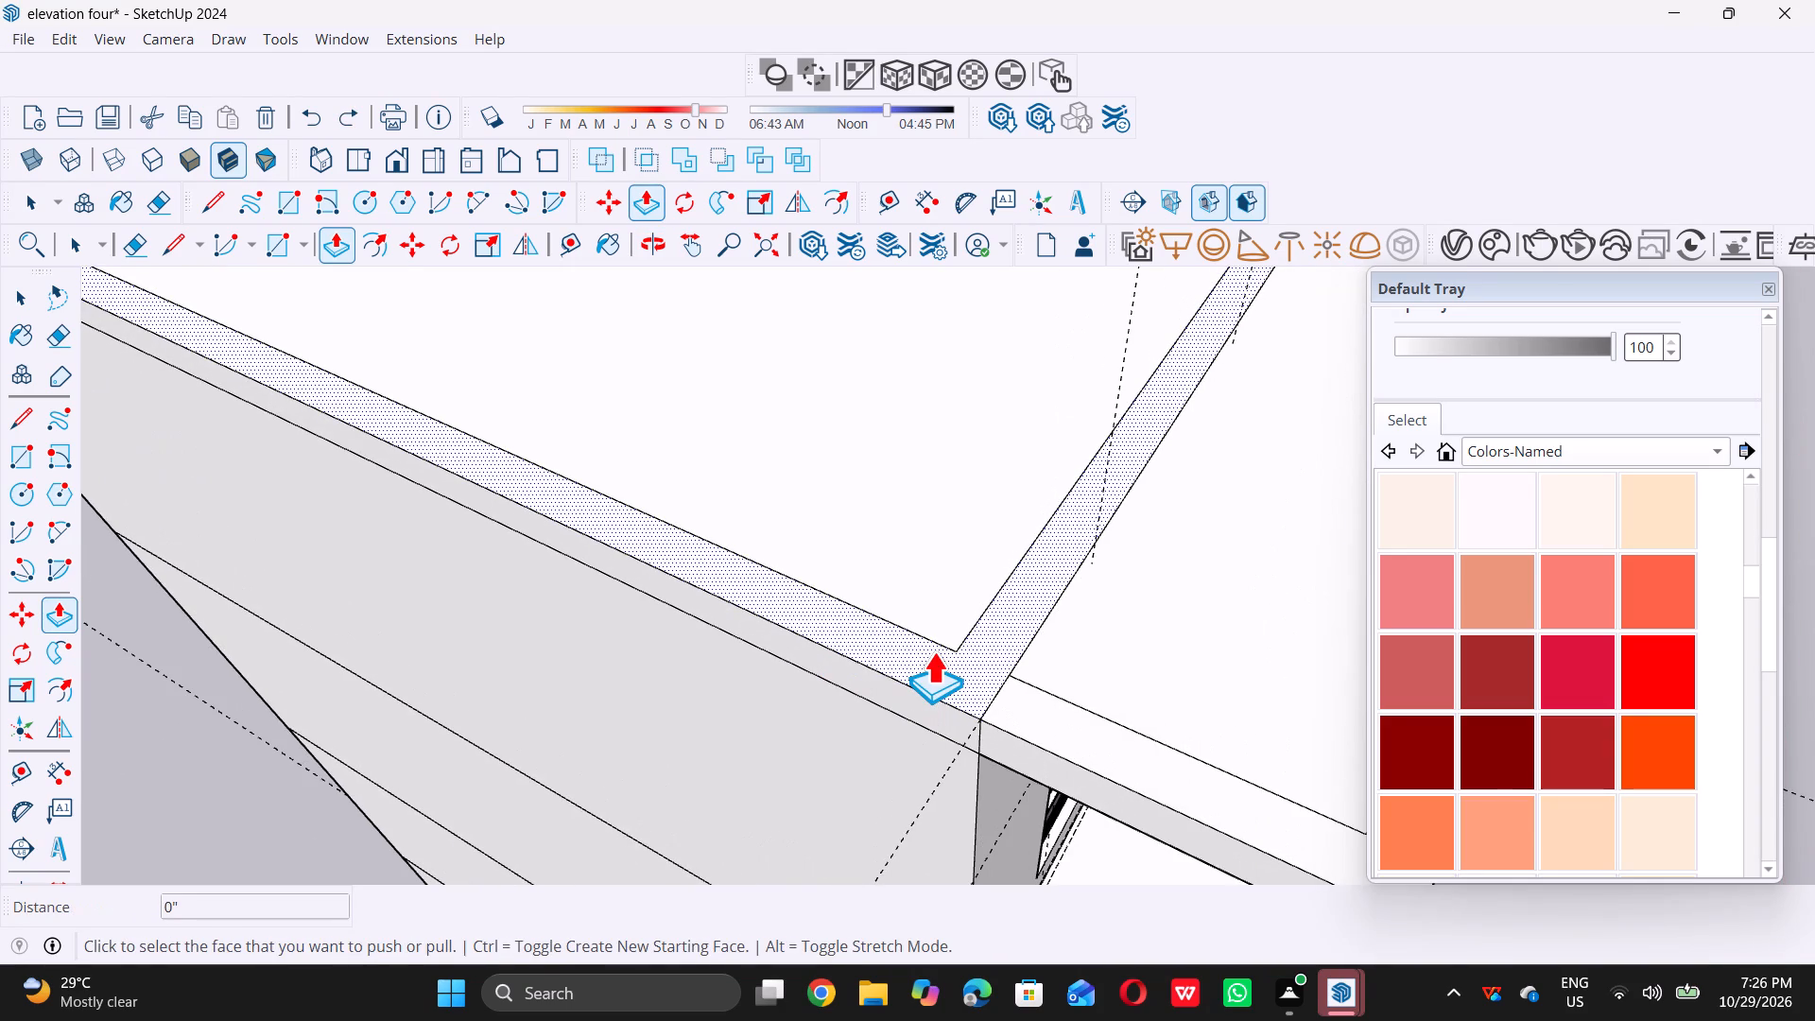
left_click(933, 651)
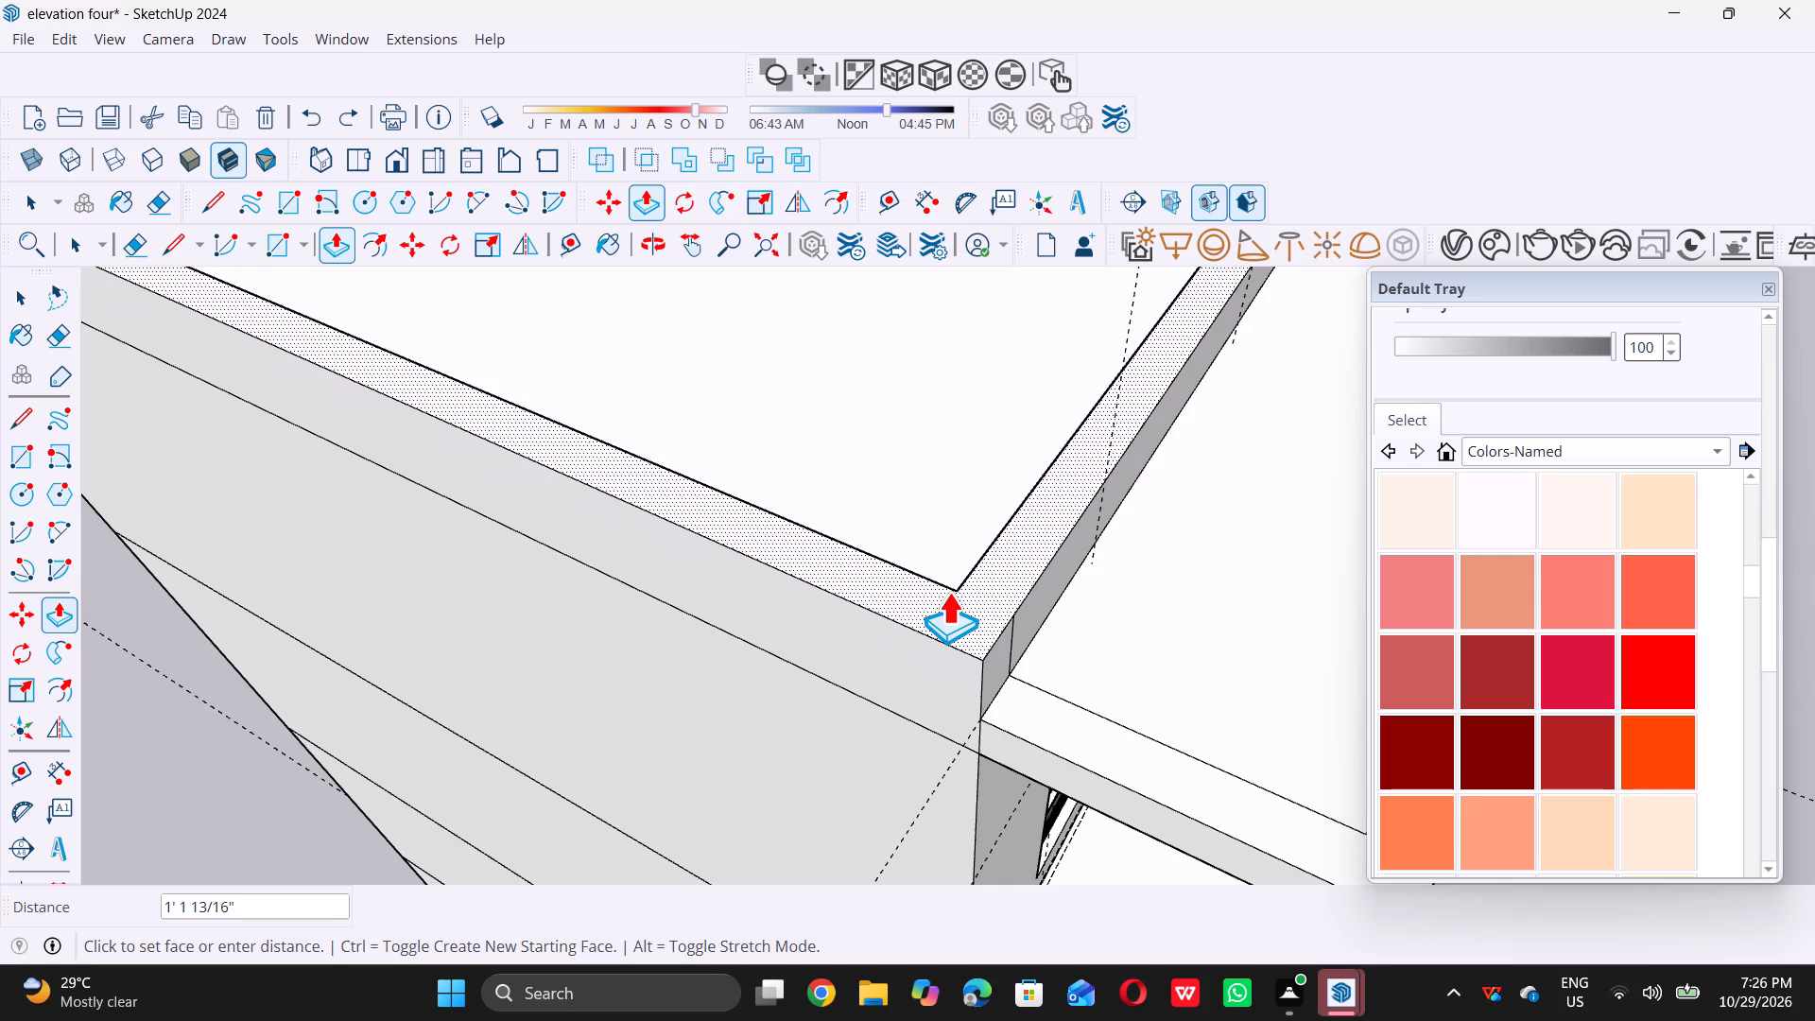
type("10")
key("apostrophe")
key("Return")
key("space")
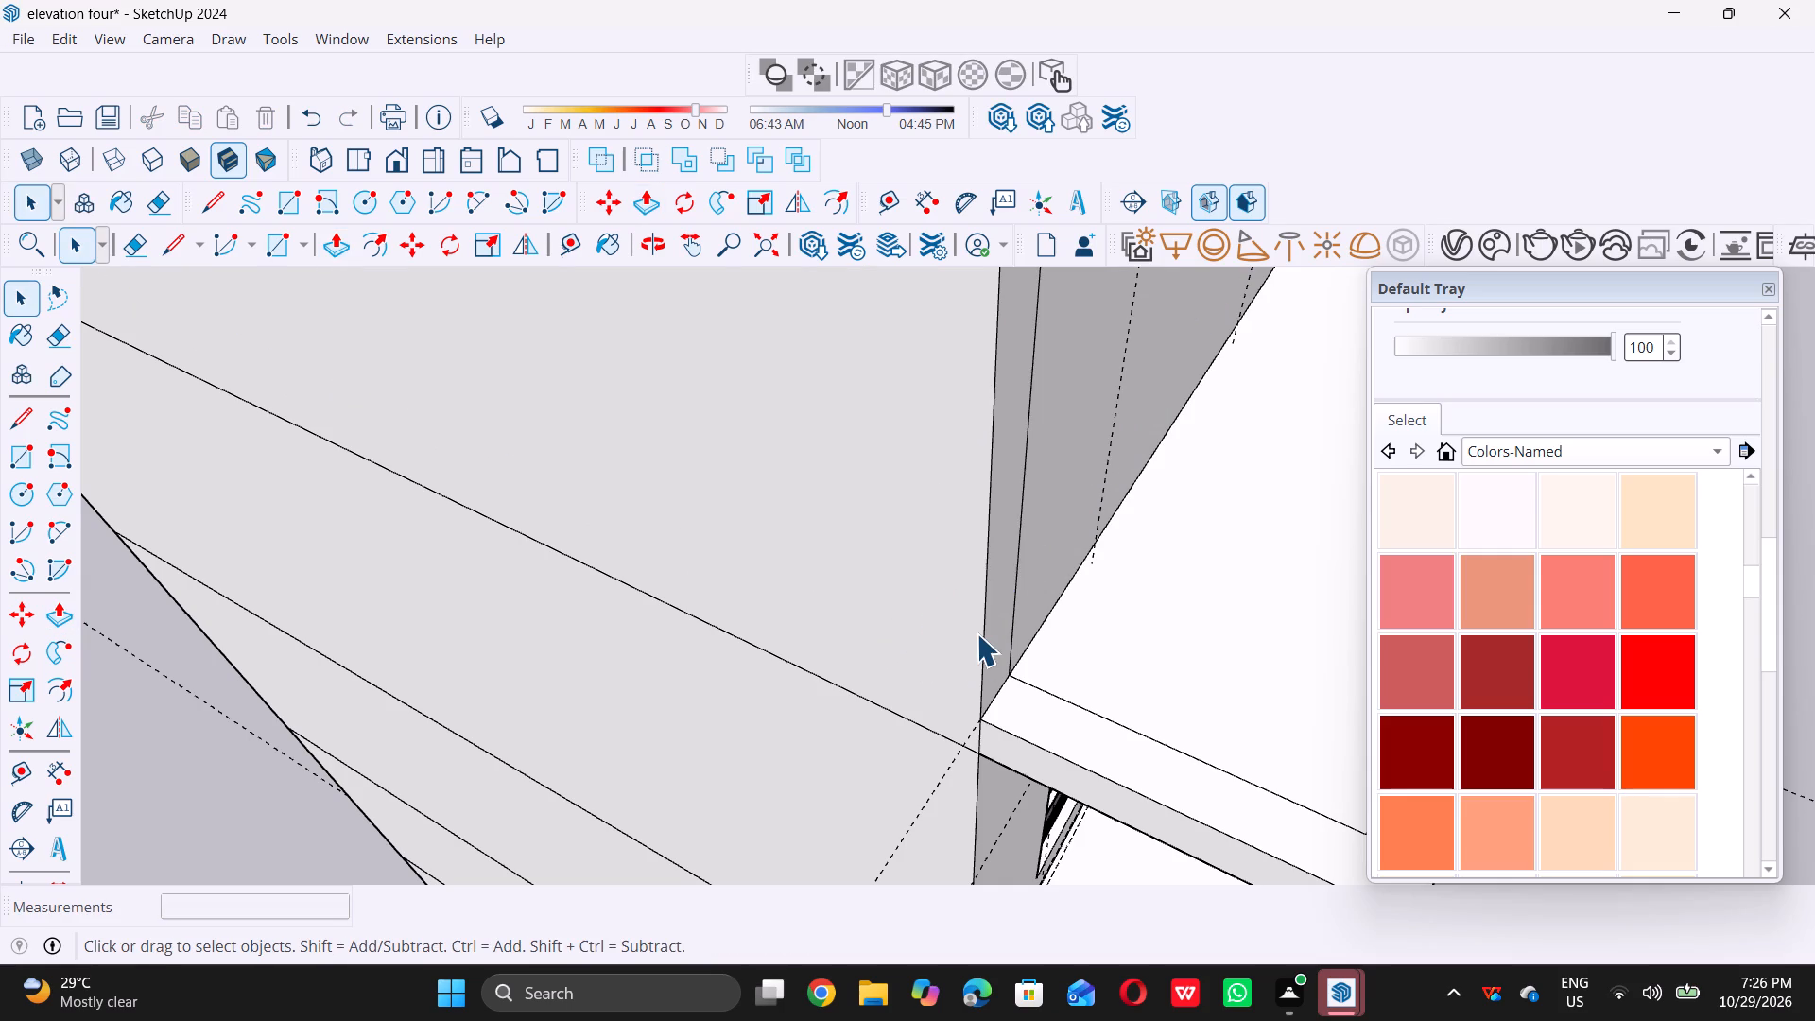
Erase the leftover vertical edge near the corner of the new front wall, on the side with the plain side wall.
scroll(959, 645, "down", 20)
scroll(959, 645, "down", 6)
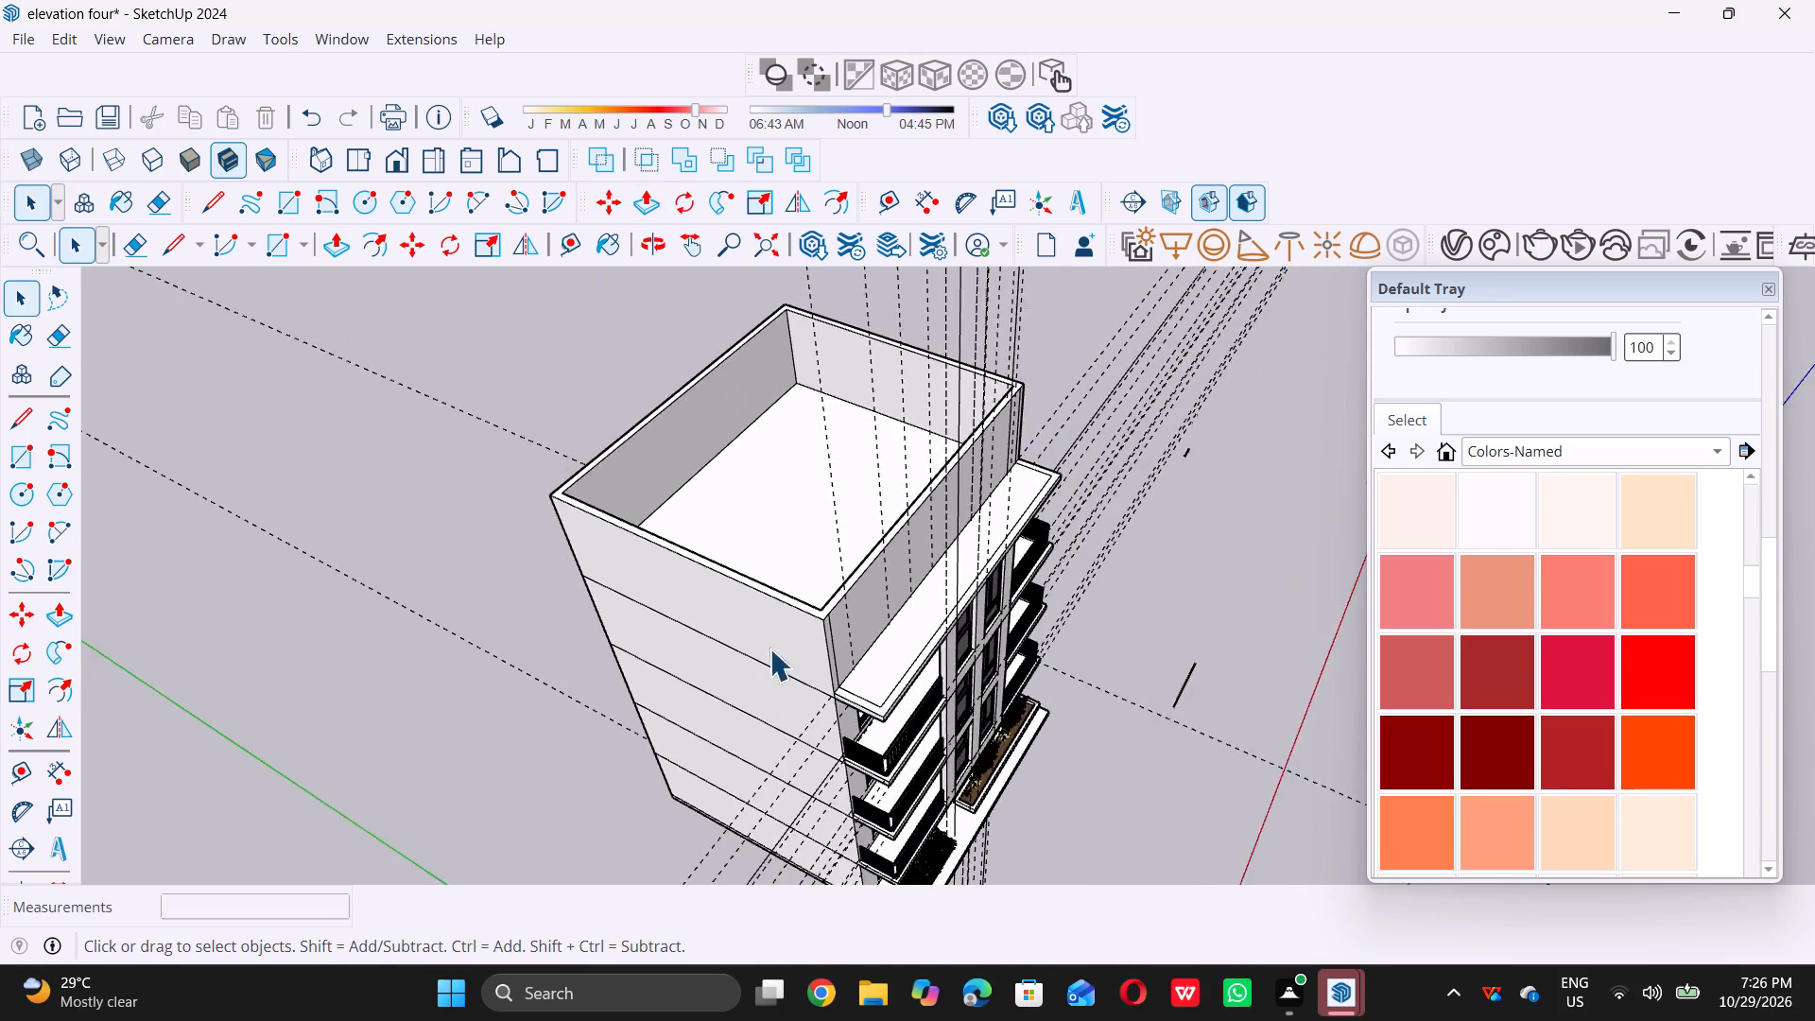
scroll(769, 649, "down", 1)
middle_click_drag(1005, 577, 803, 486)
scroll(803, 486, "up", 1)
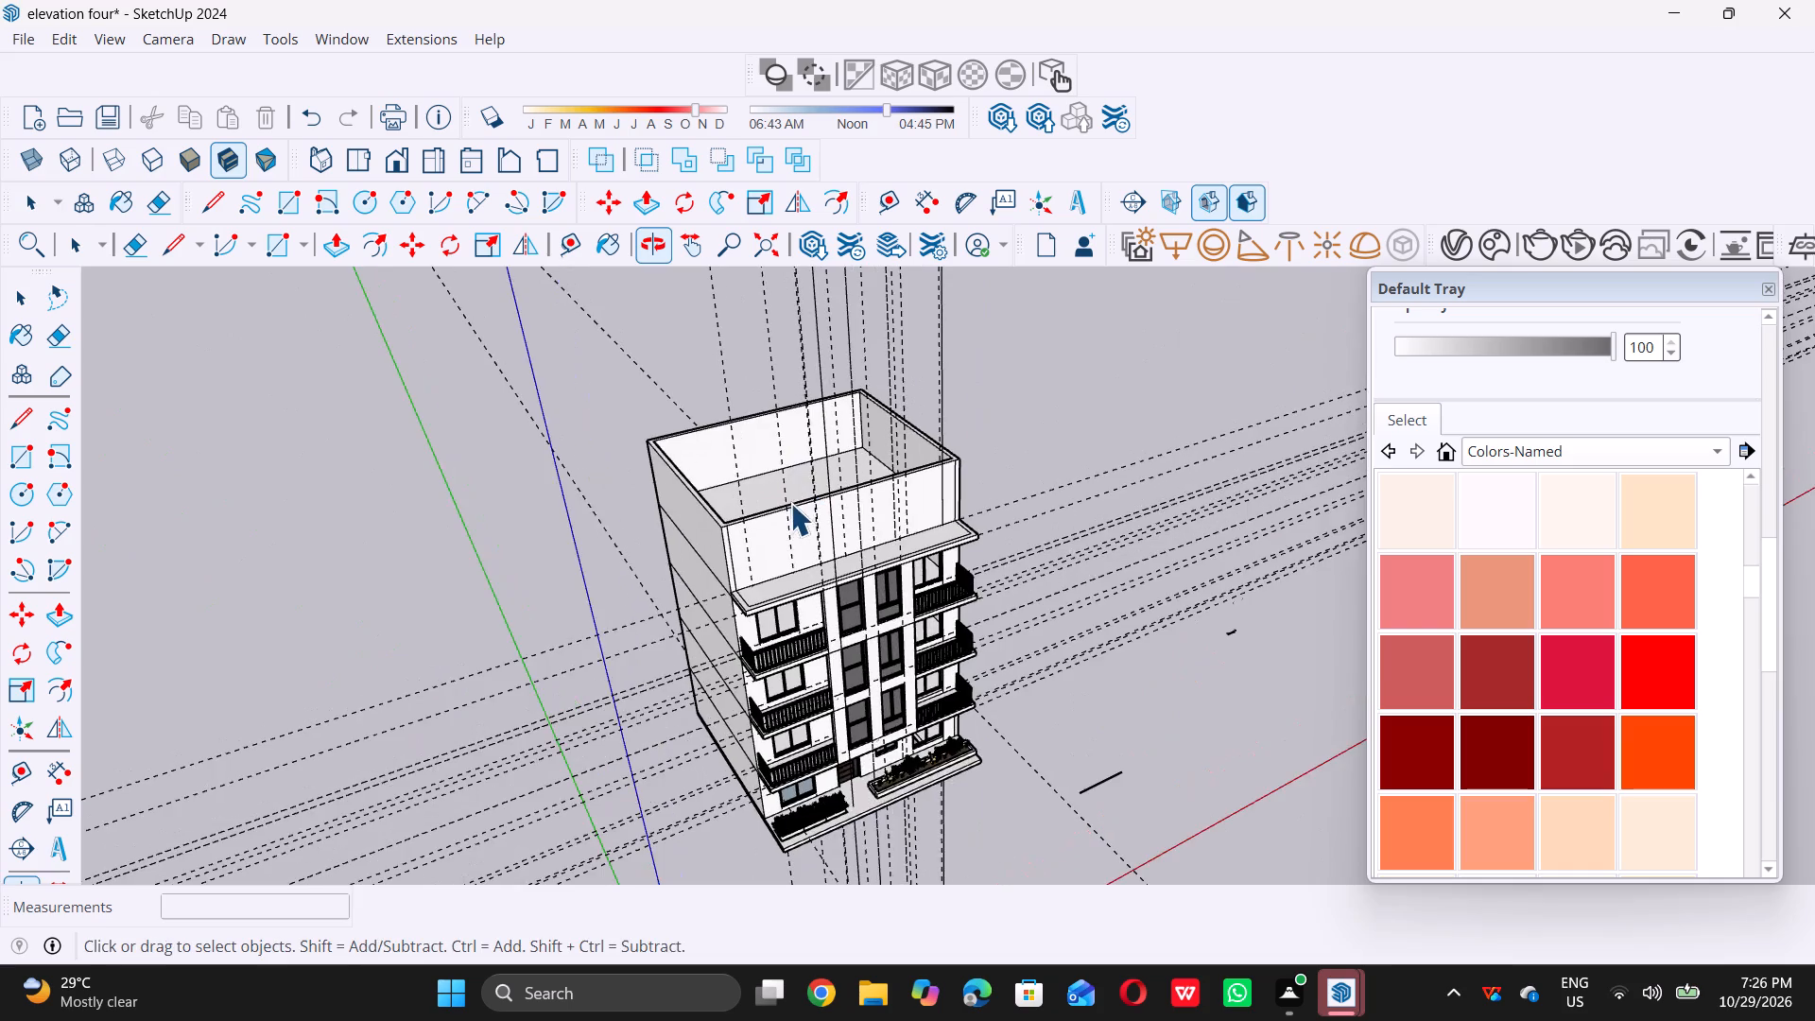
scroll(782, 512, "down", 5)
middle_click_drag(761, 562, 748, 510)
scroll(748, 510, "up", 5)
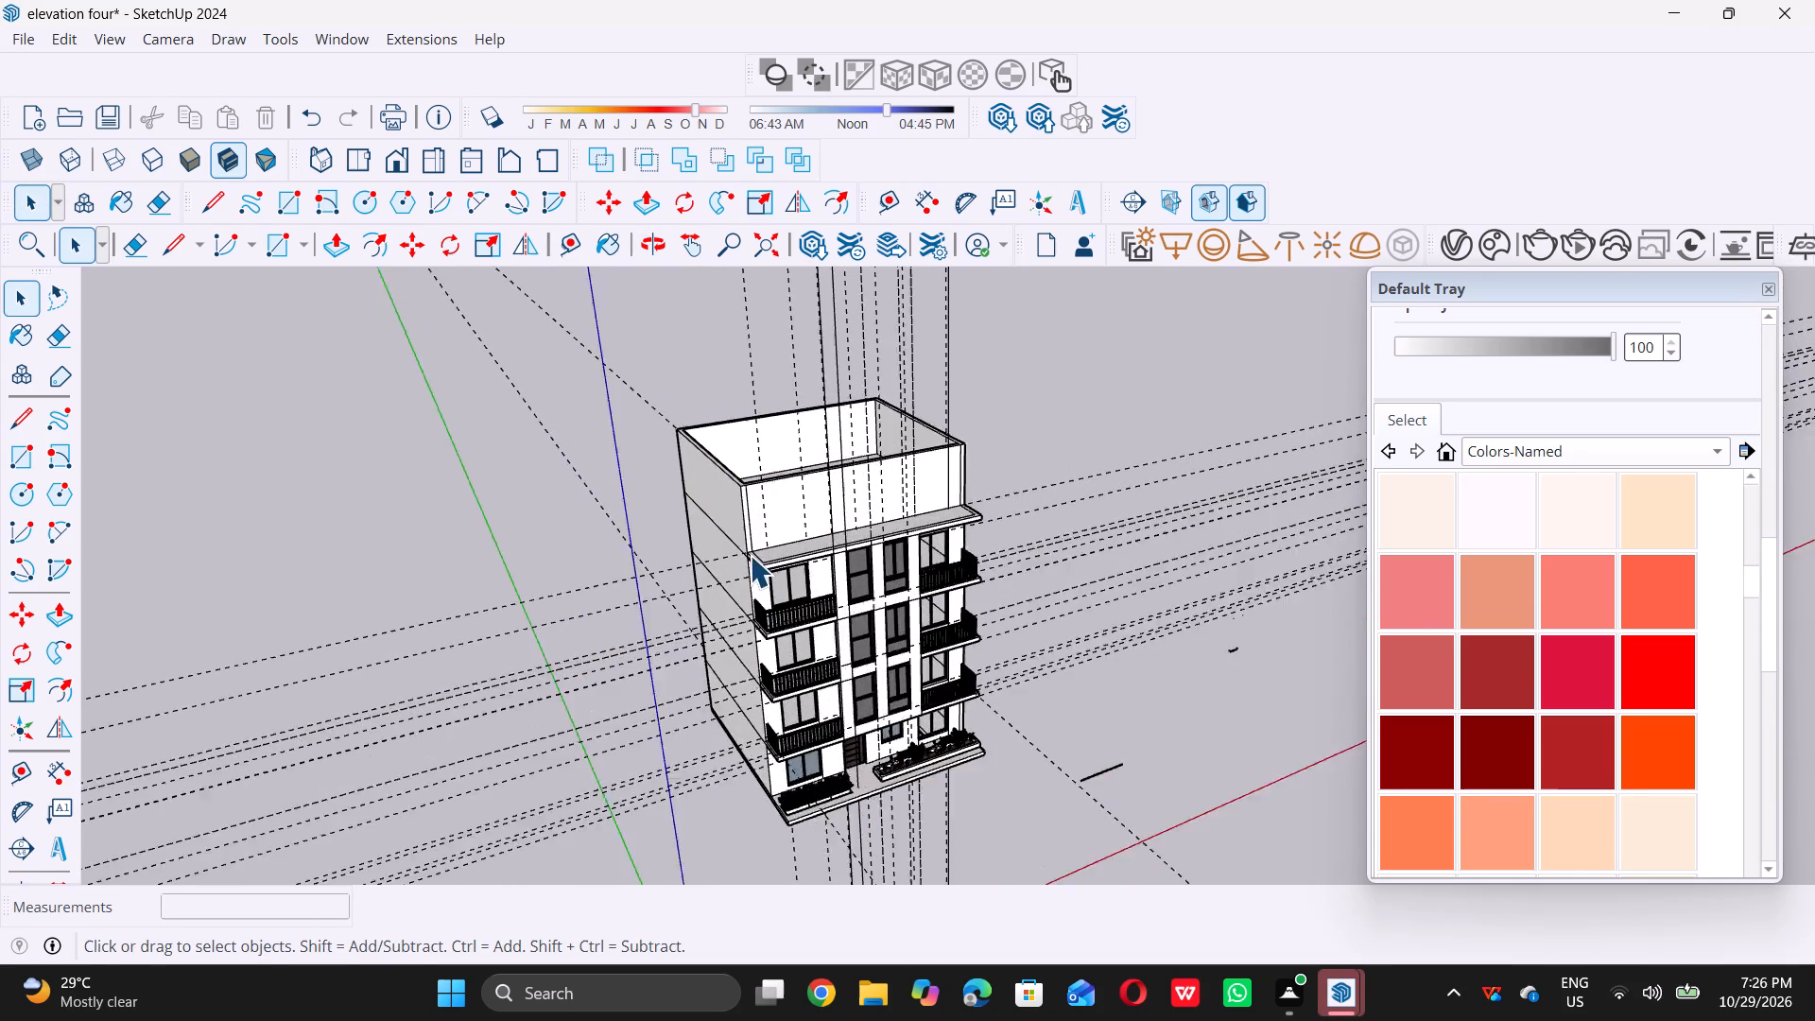
scroll(750, 555, "up", 13)
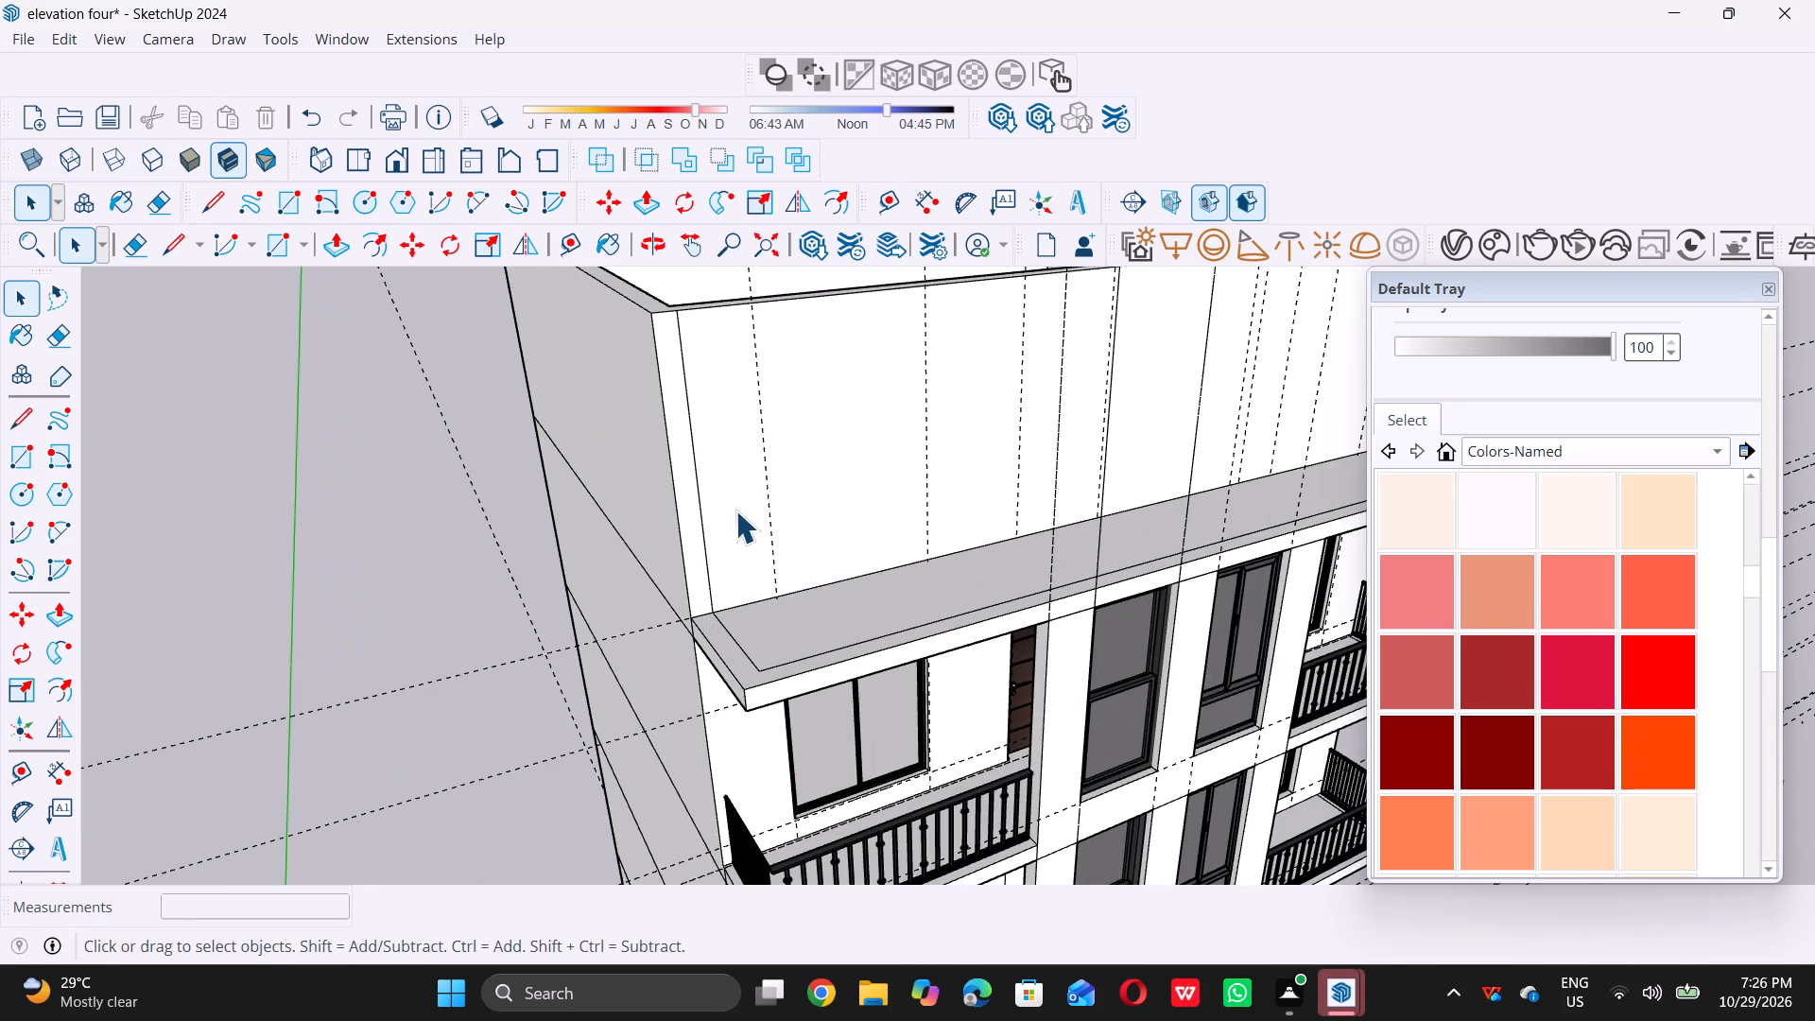
key("e")
scroll(709, 497, "up", 5)
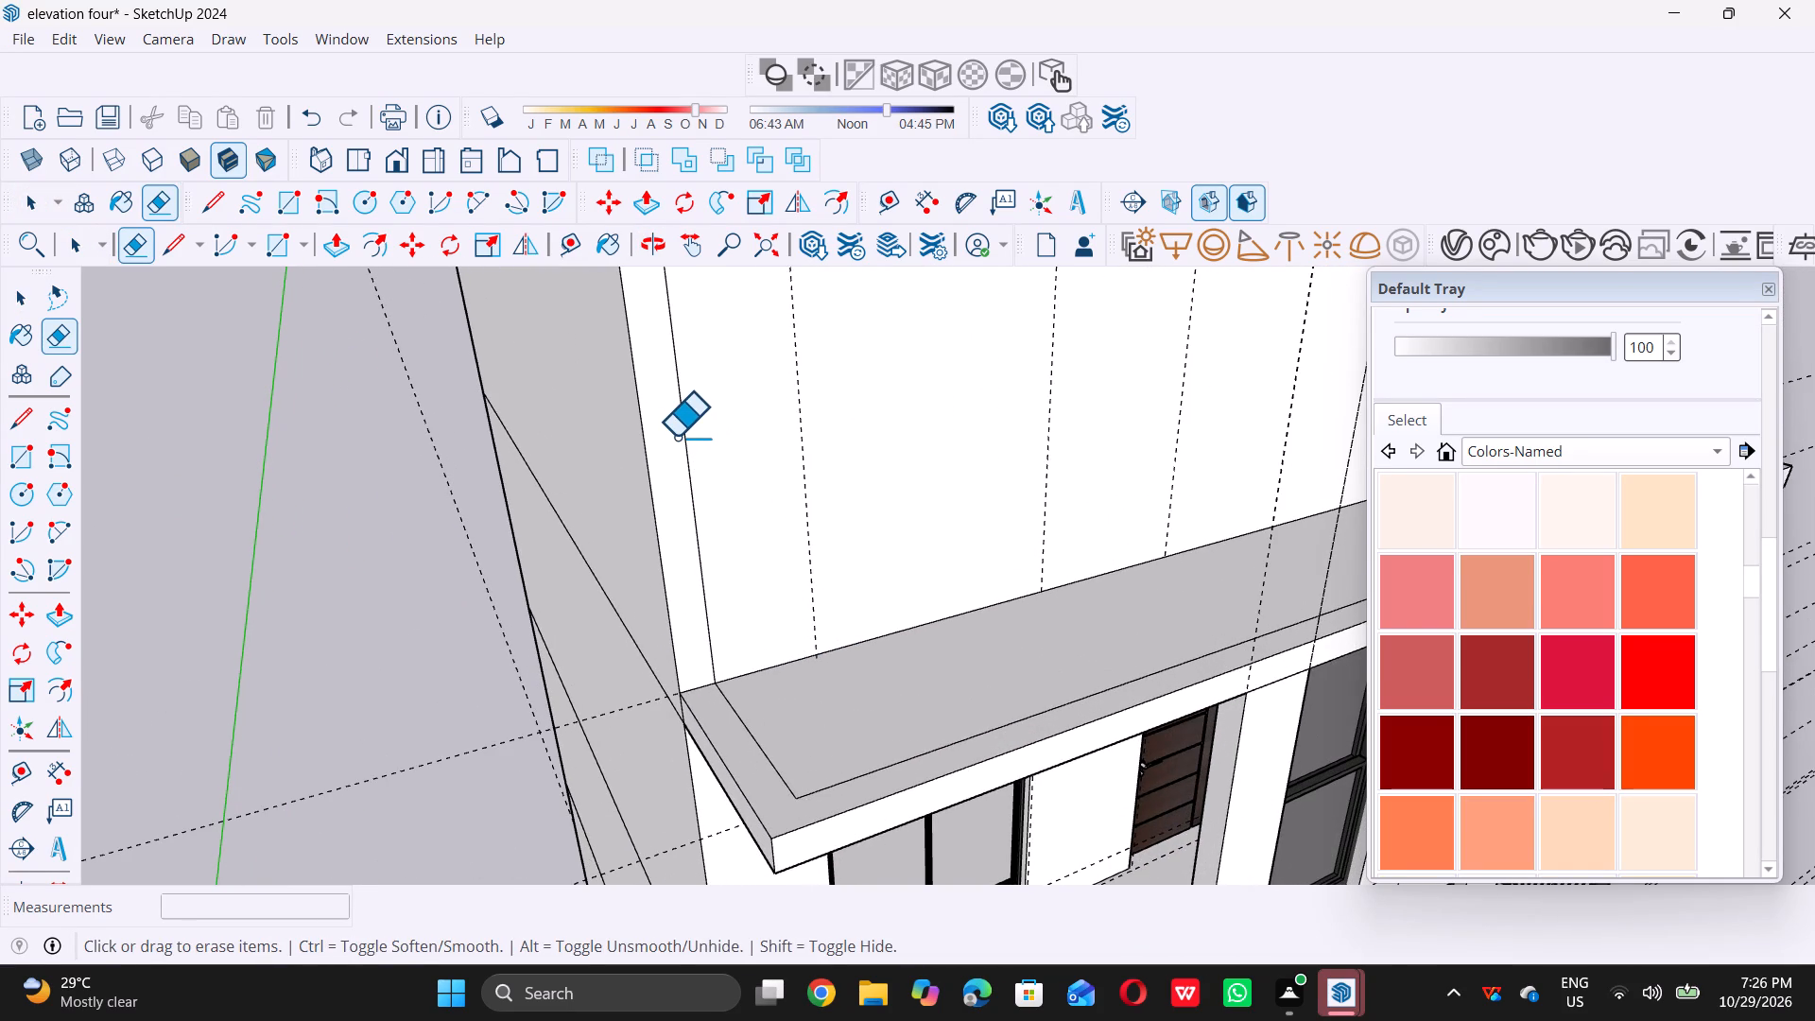
double_click(684, 439)
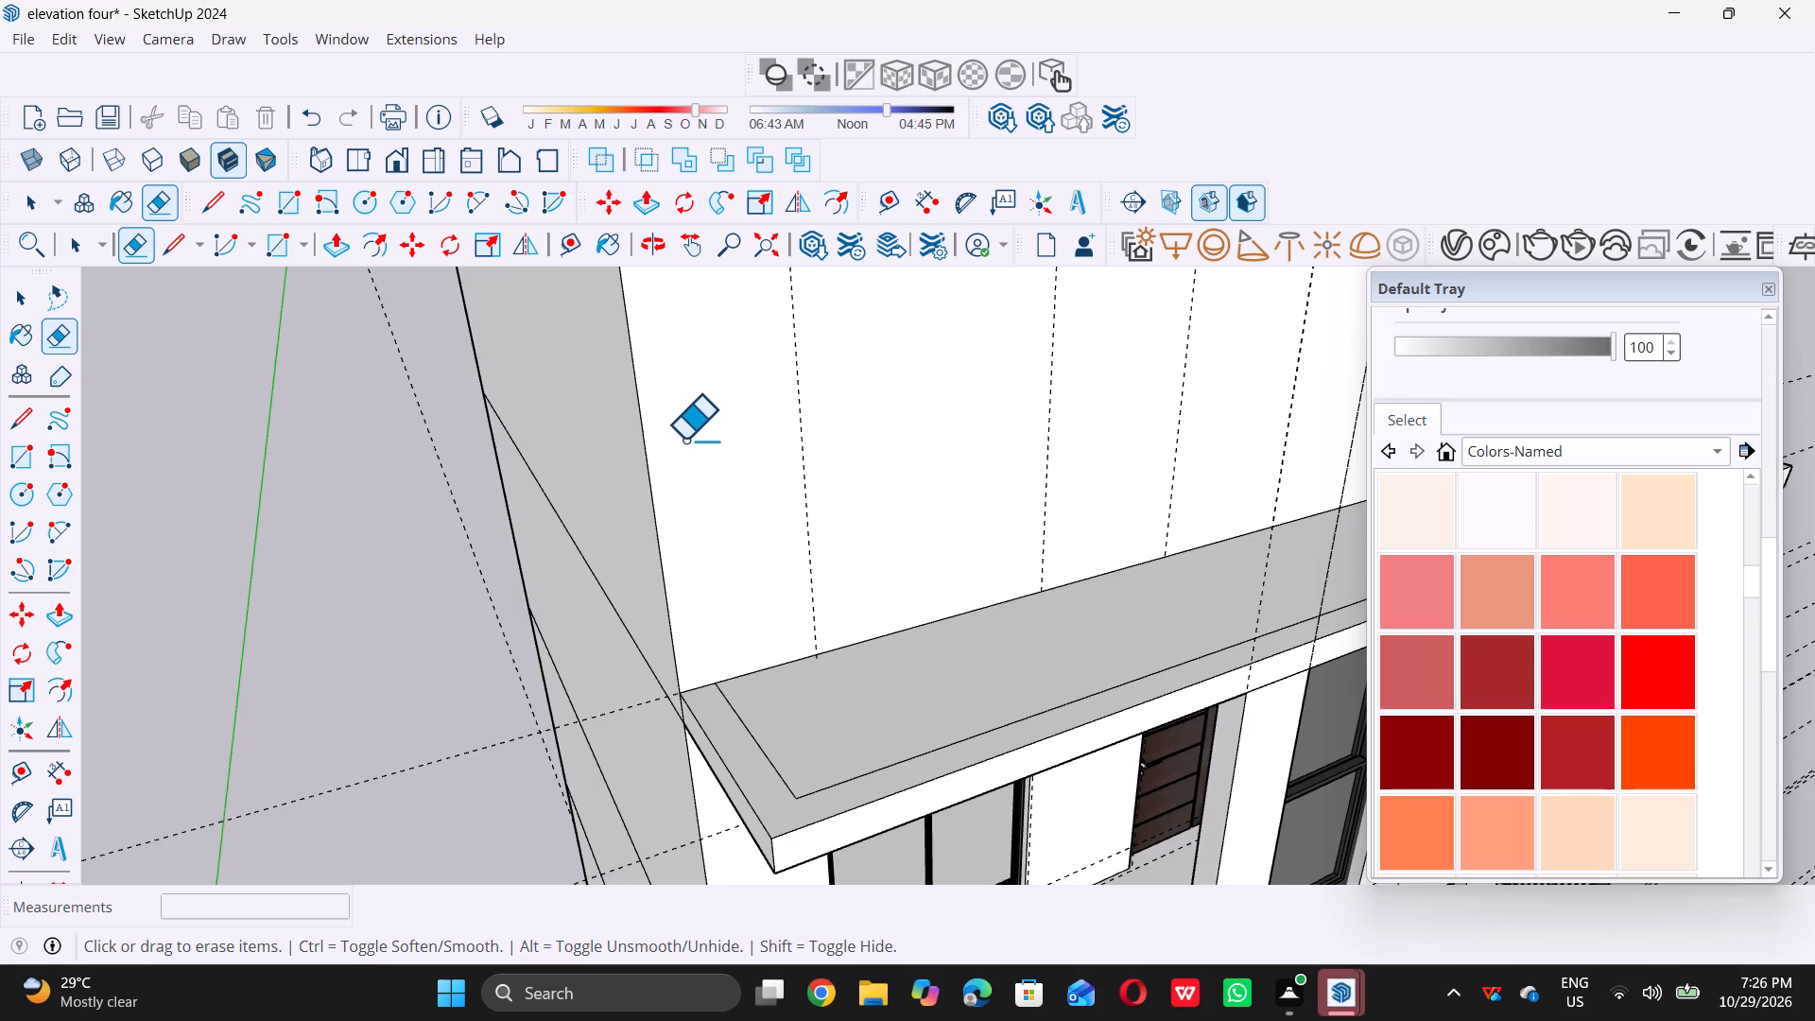
Erase the matching leftover vertical edge at the opposite end of the new front wall.
scroll(625, 520, "down", 11)
scroll(1009, 446, "up", 11)
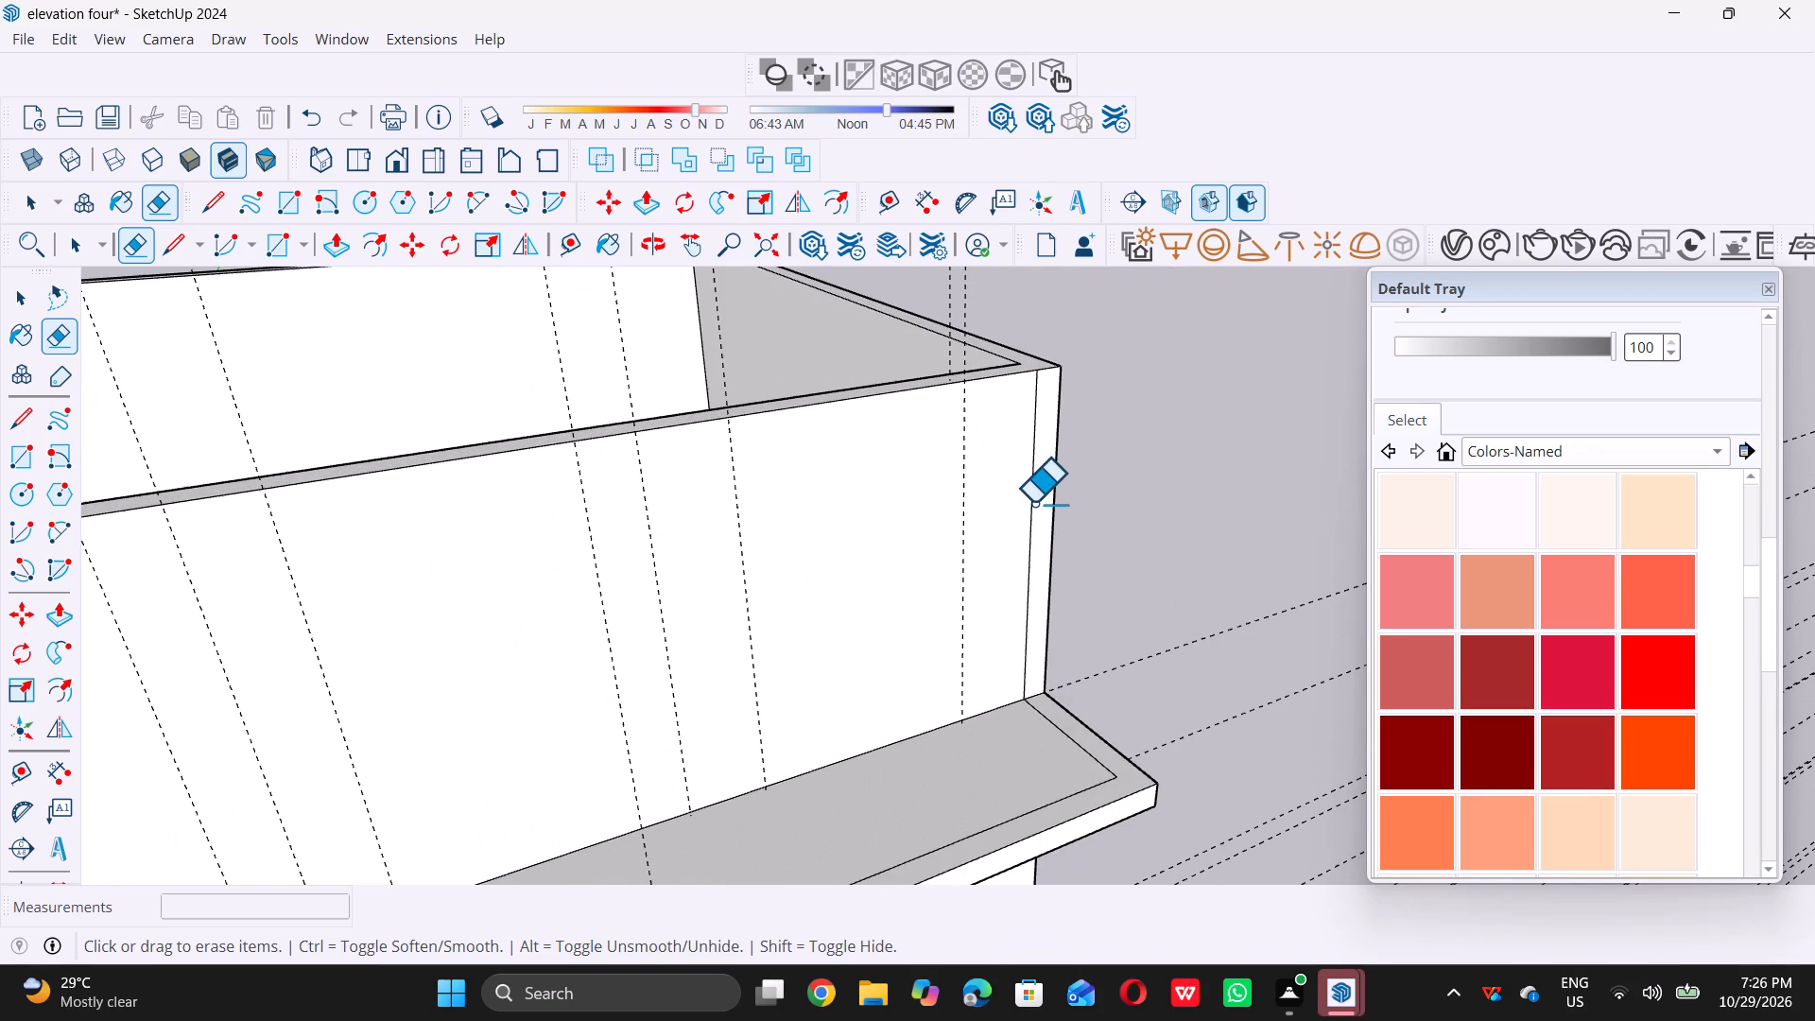
double_click(1029, 497)
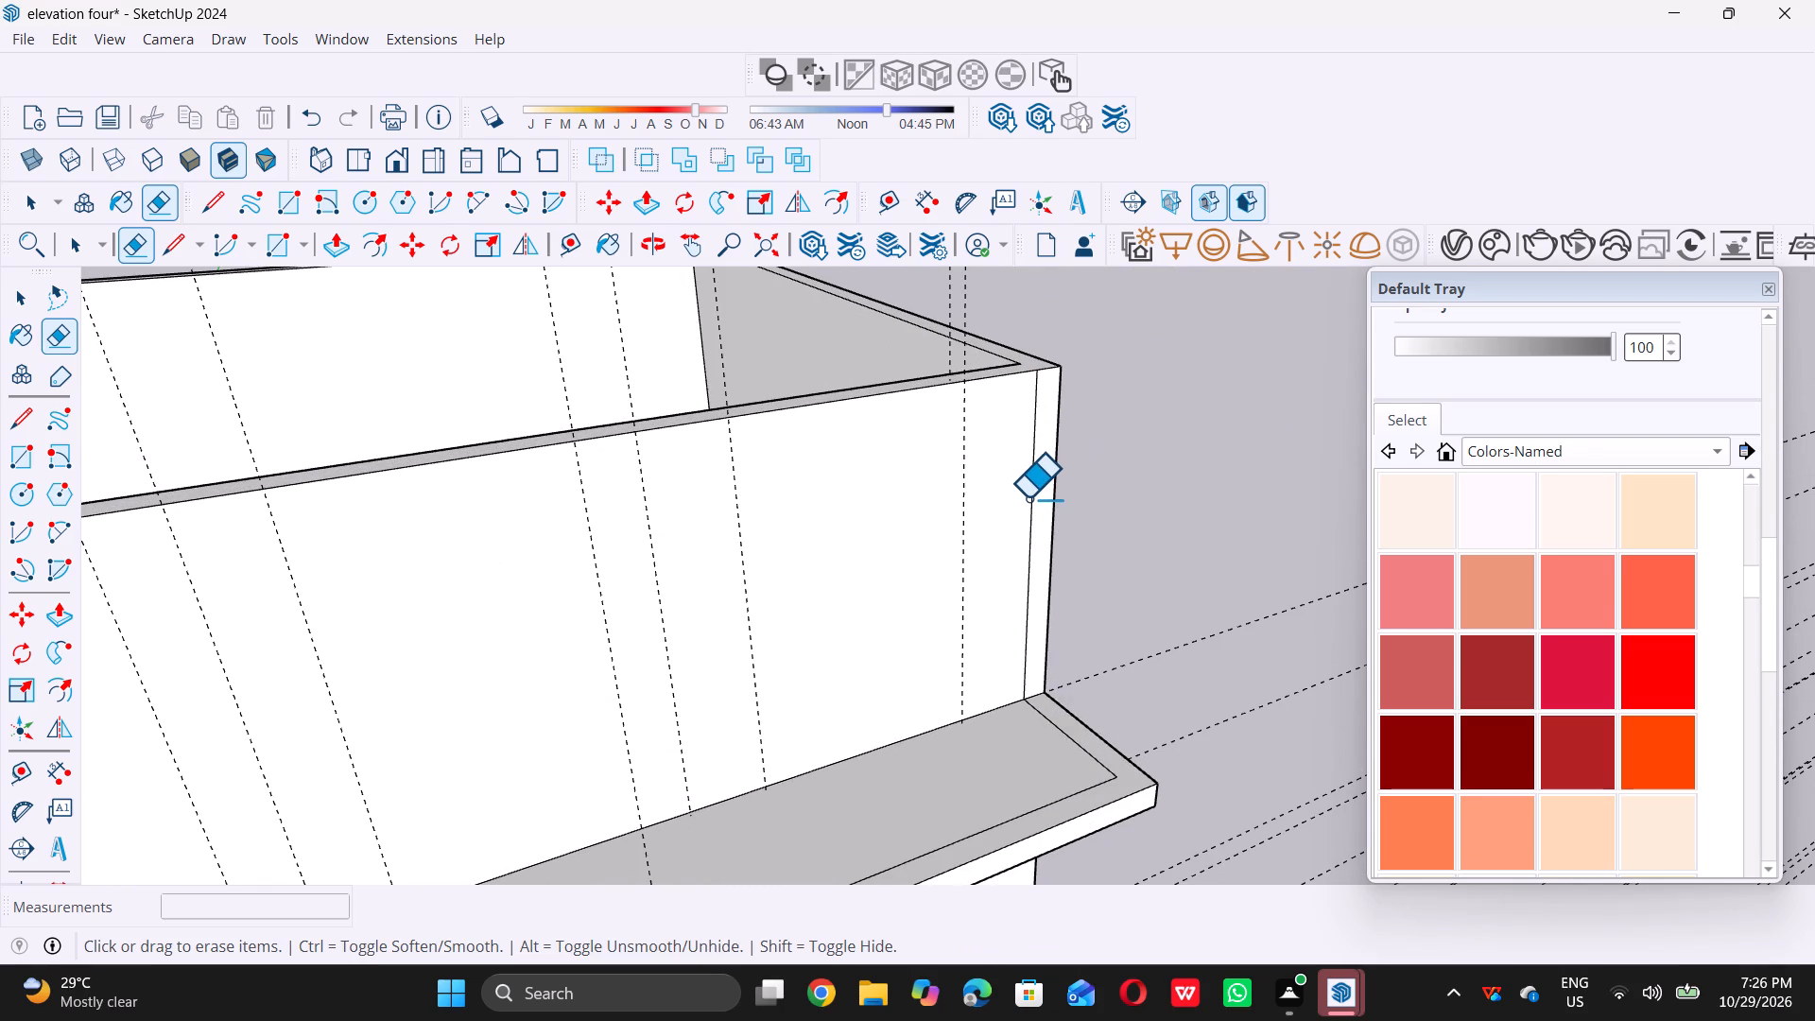
double_click(1028, 497)
triple_click(1029, 497)
left_click(1029, 497)
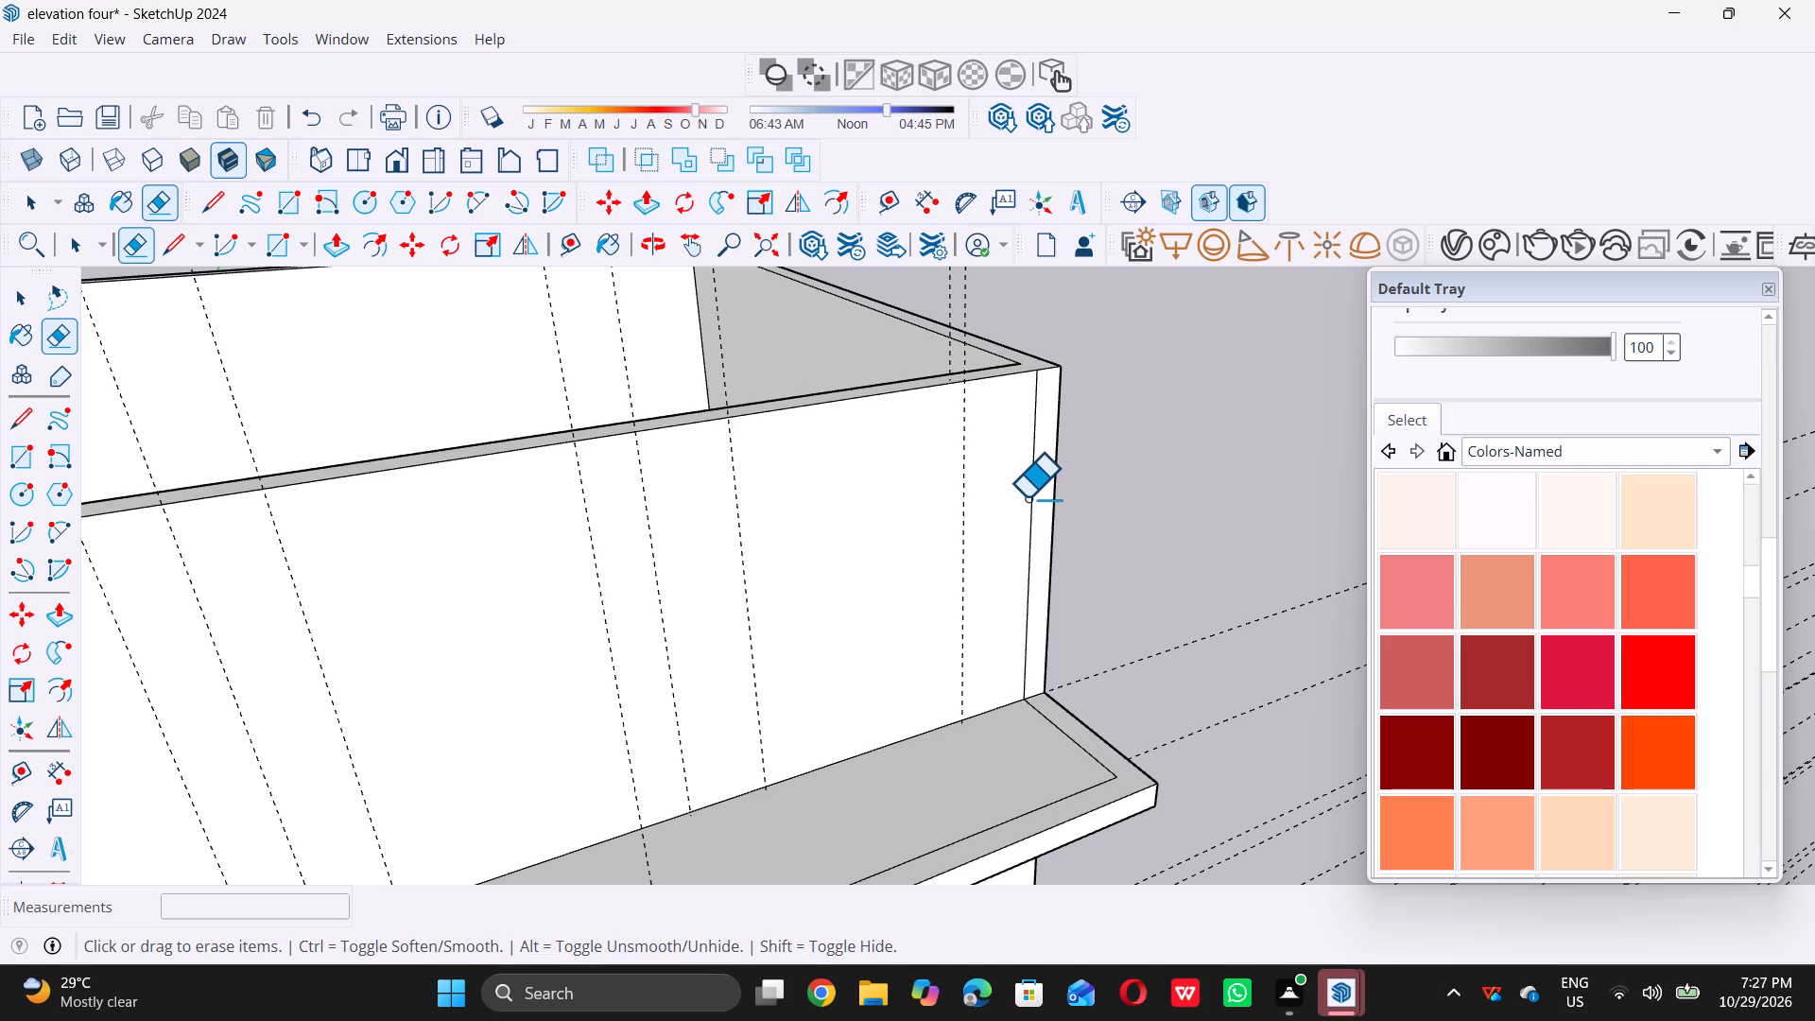
double_click(1033, 494)
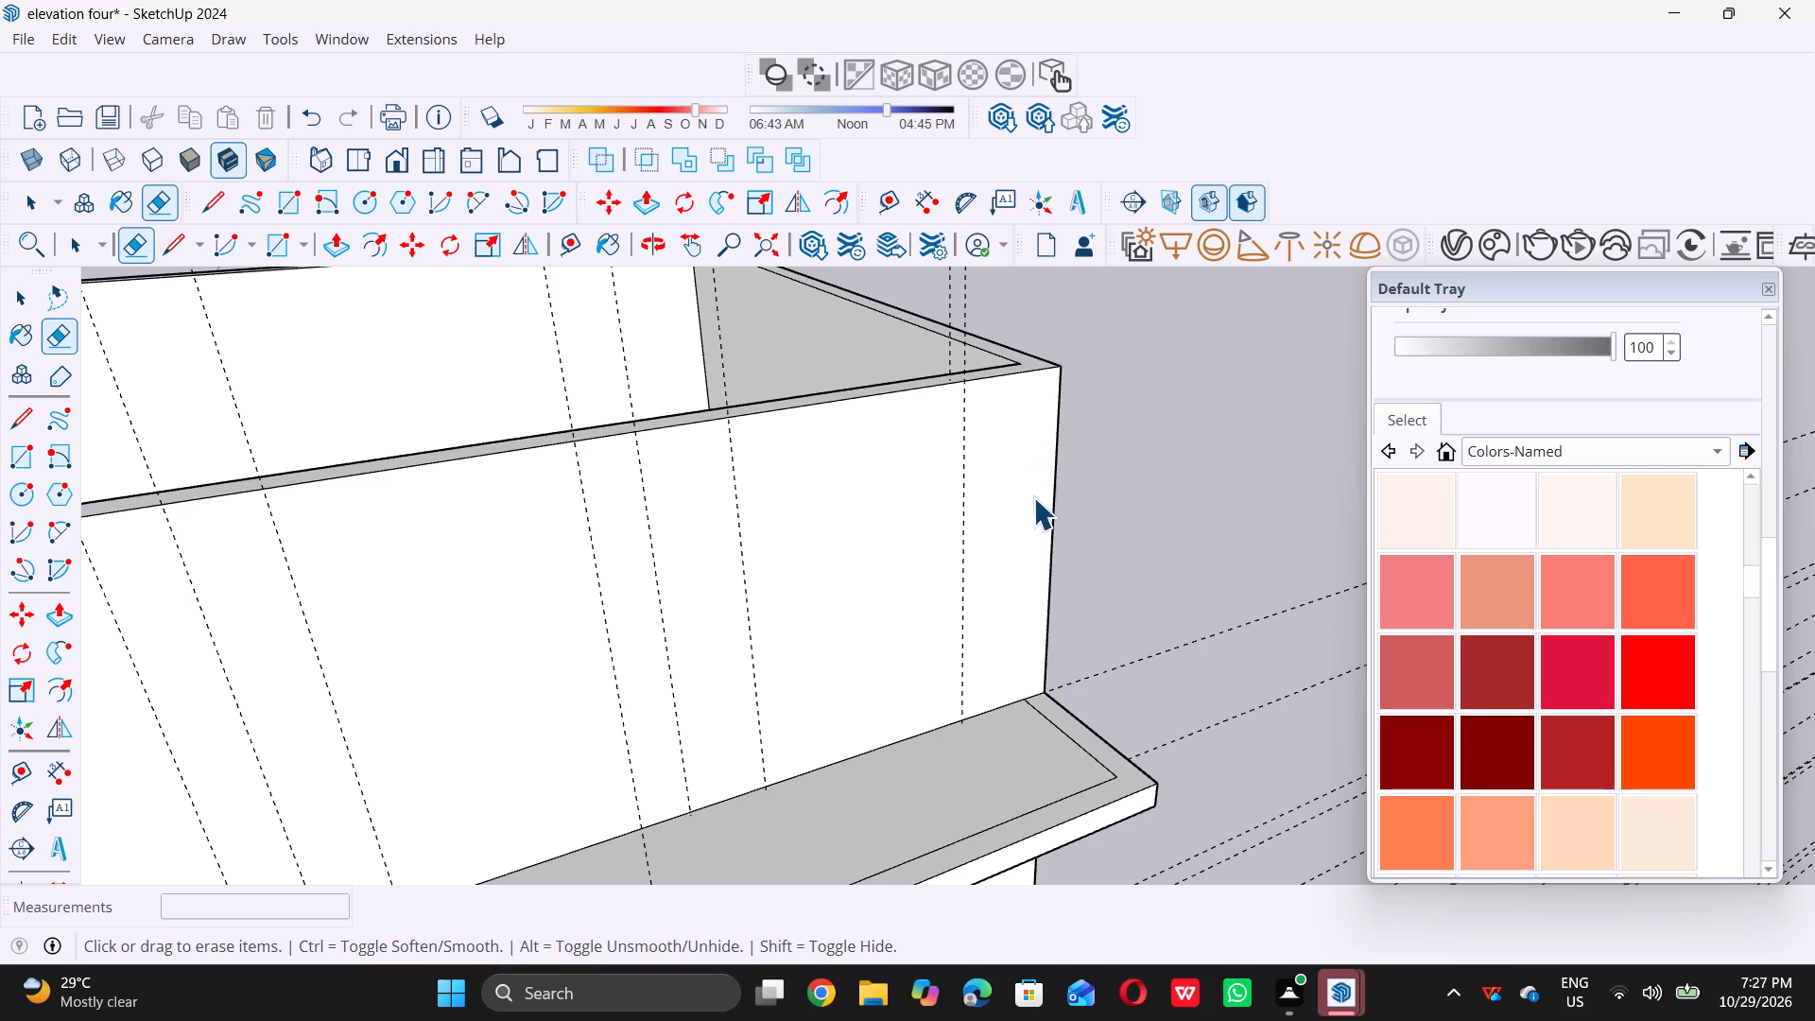
key("space")
scroll(1033, 497, "down", 7)
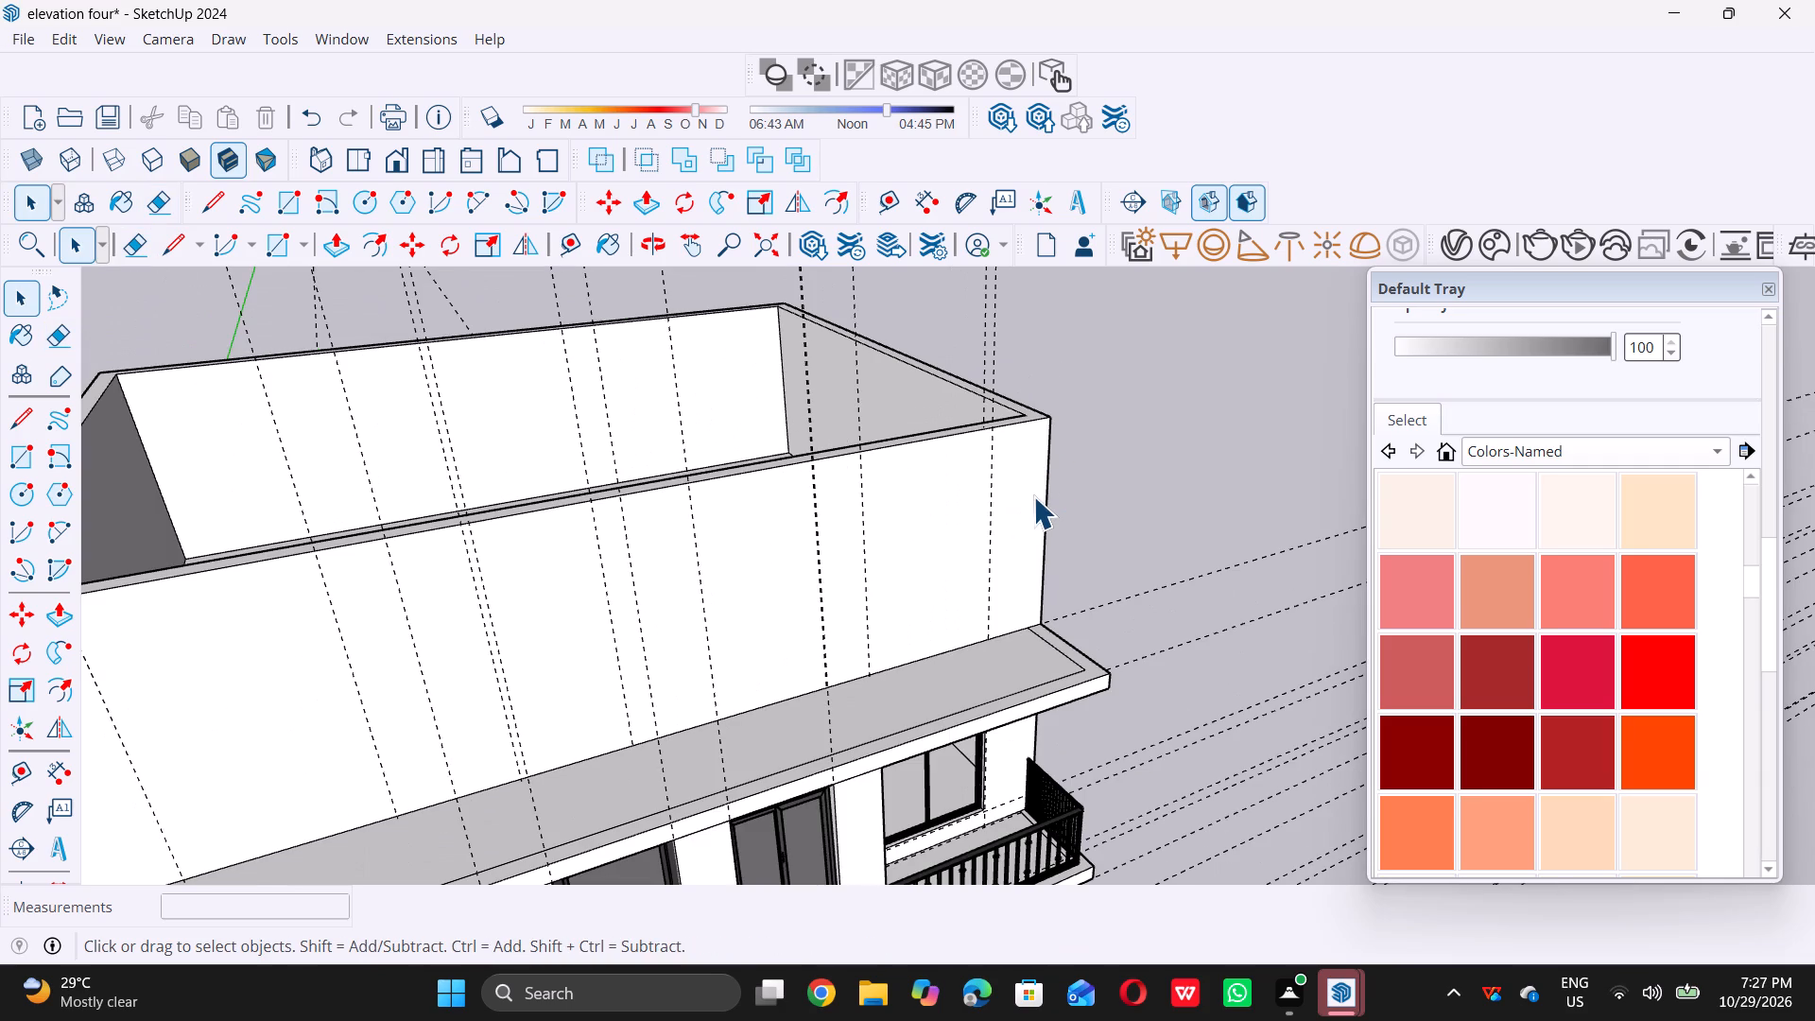
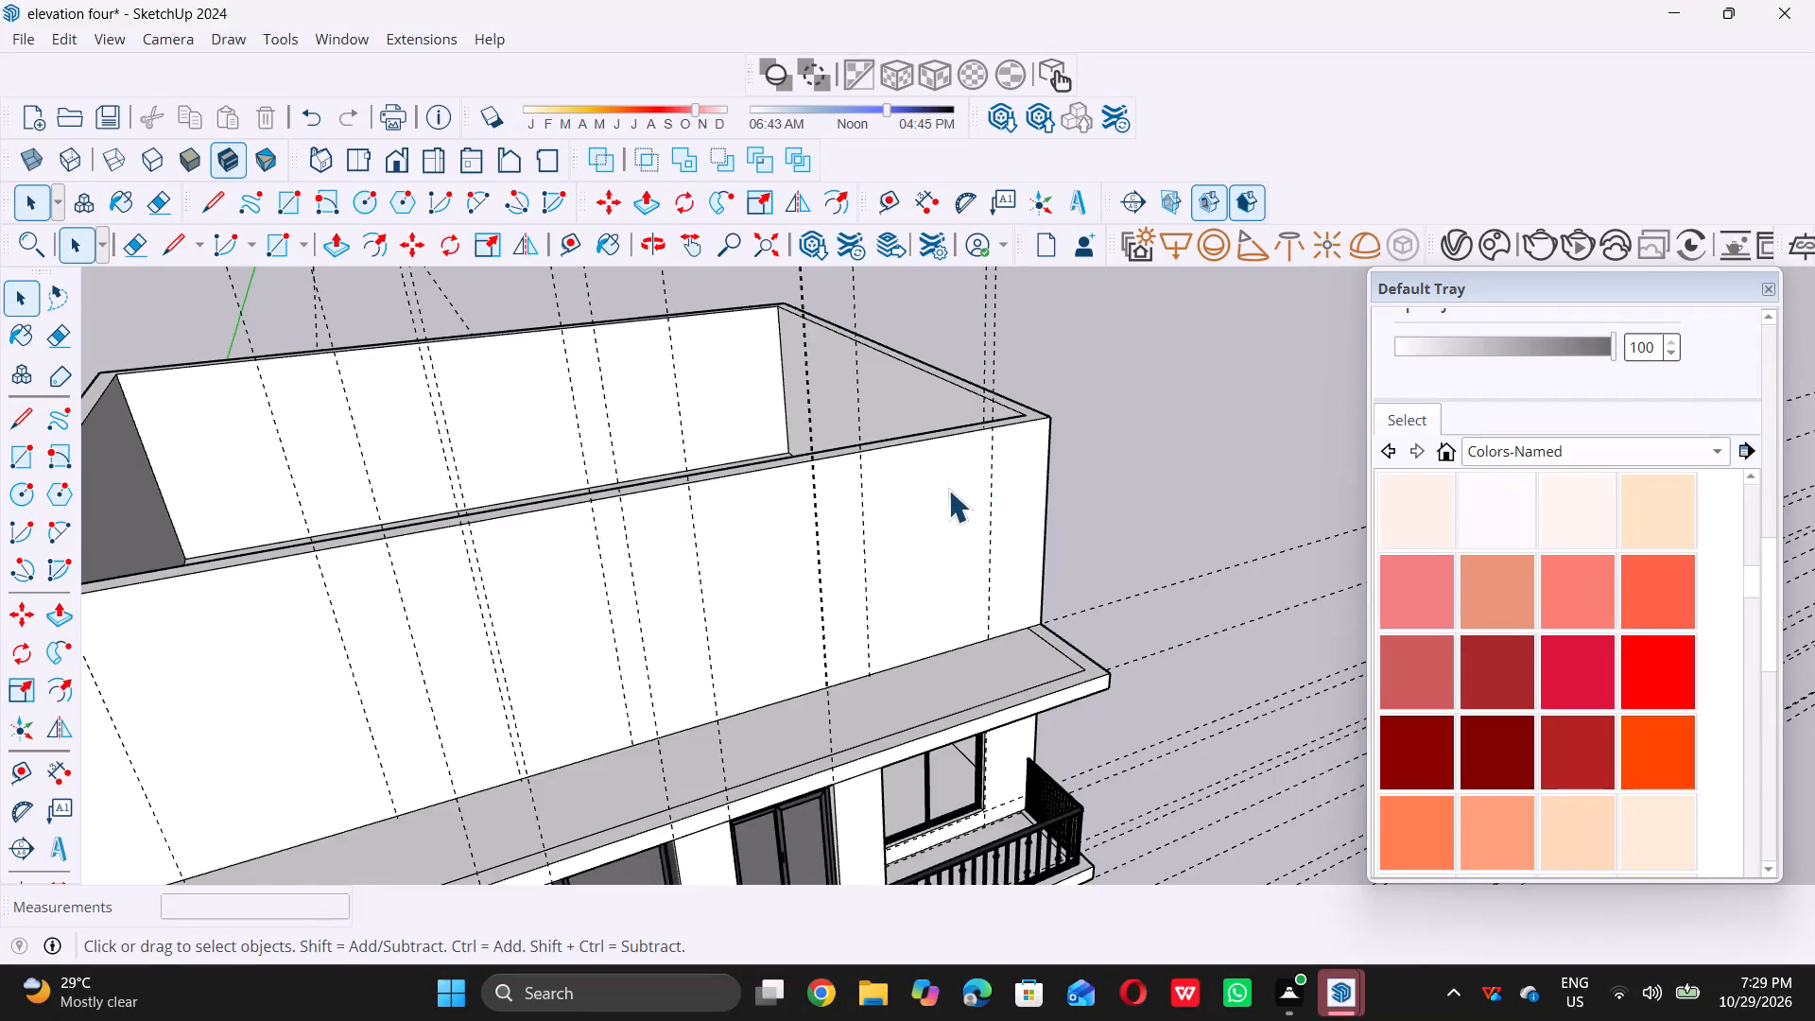
Place a horizontal guide line 1' above the base of the top-floor front wall.
scroll(948, 490, "down", 4)
scroll(830, 482, "down", 4)
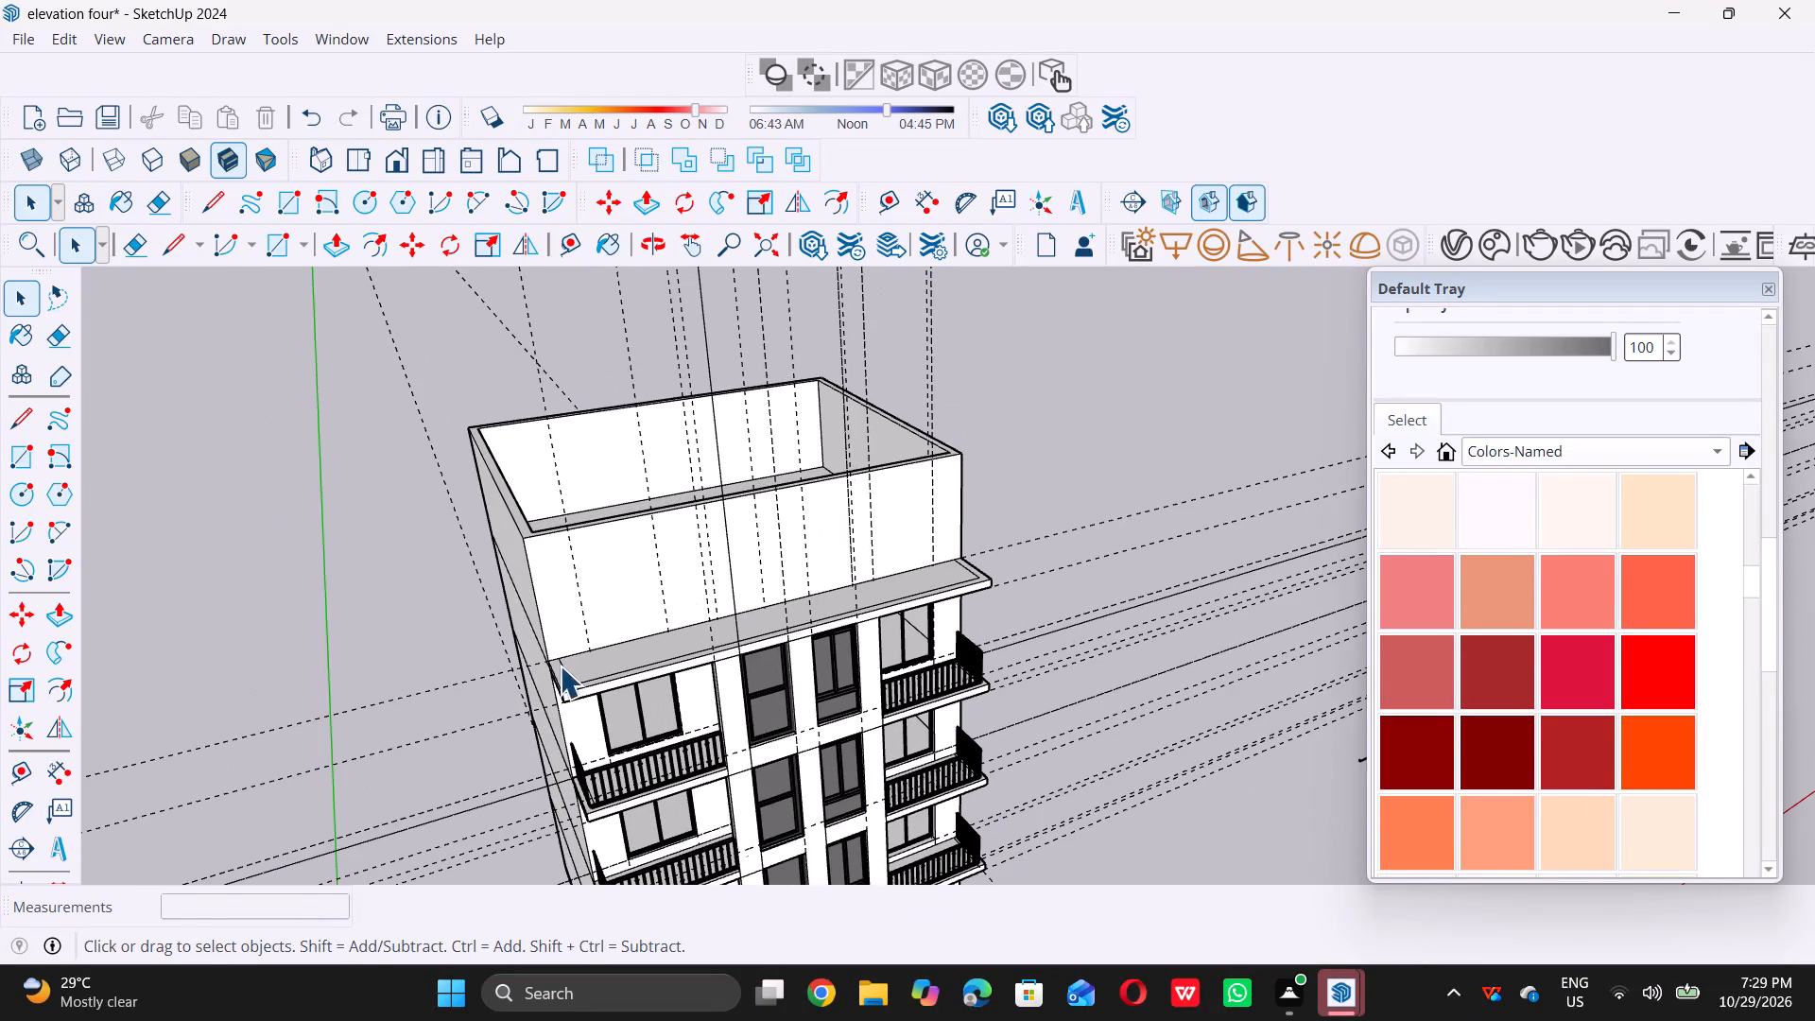
middle_click_drag(543, 633, 604, 600)
scroll(615, 631, "up", 8)
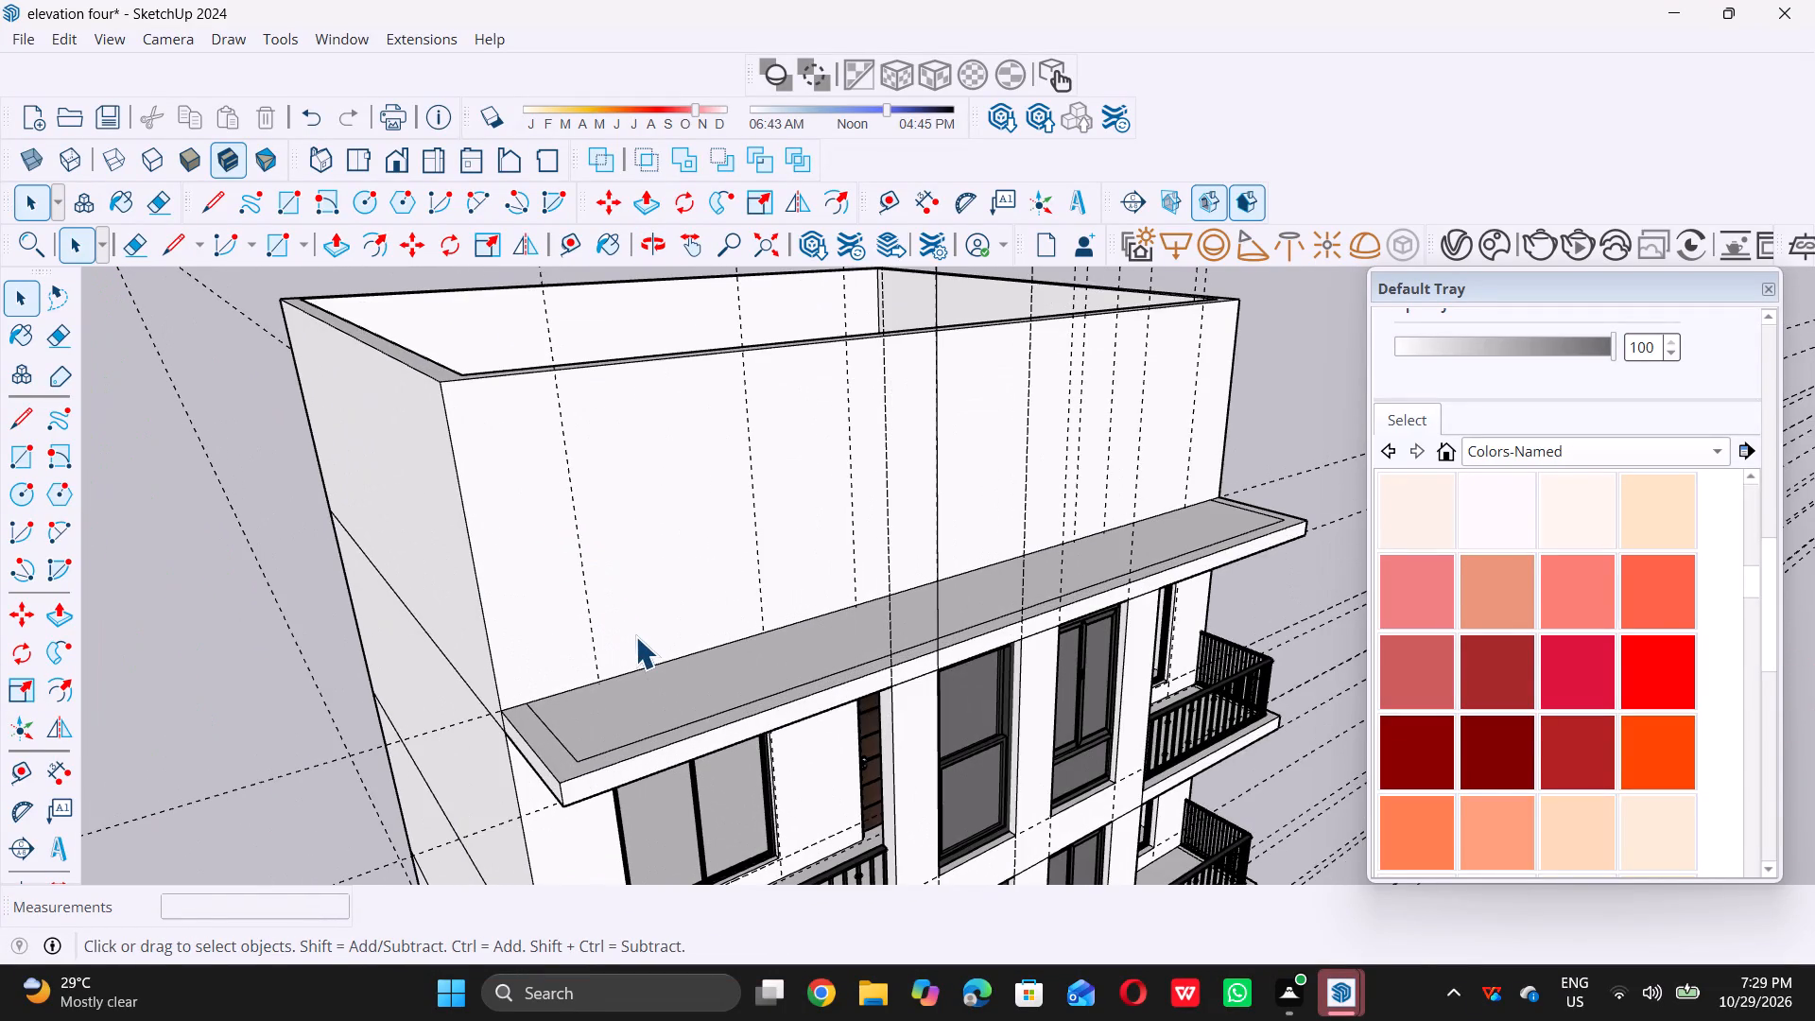
key("t")
triple_click(649, 666)
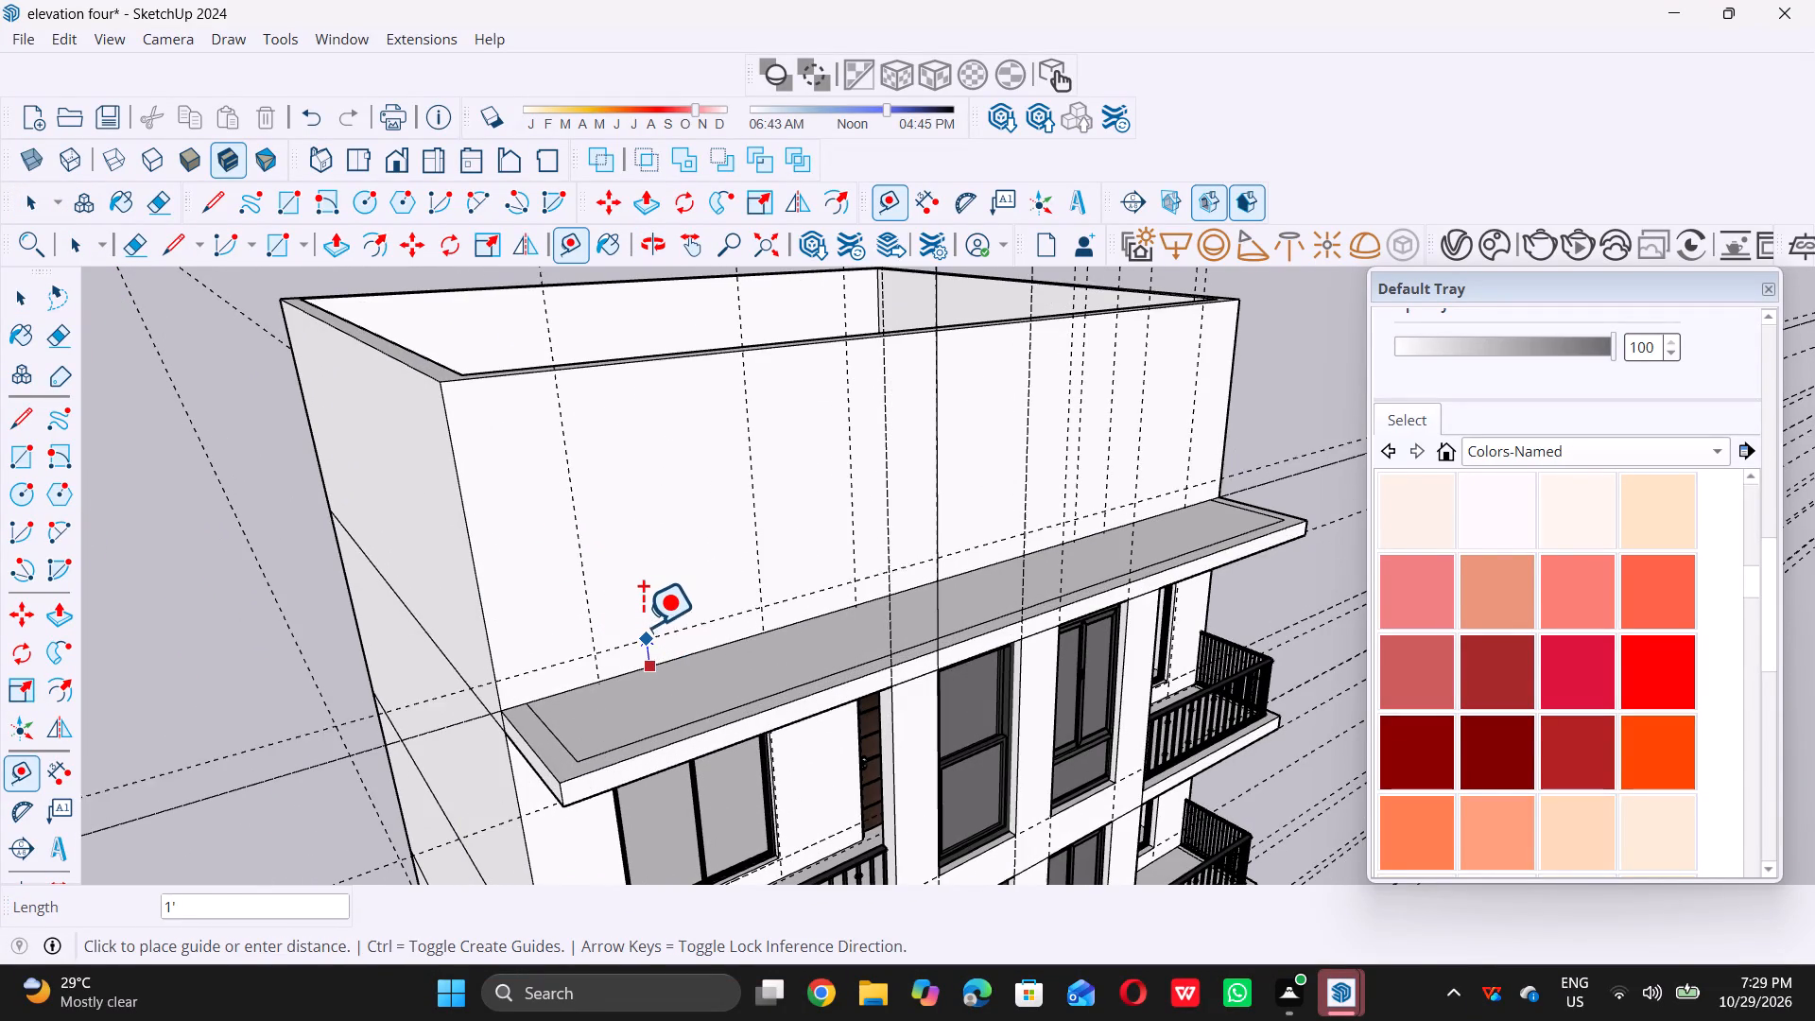
double_click(648, 637)
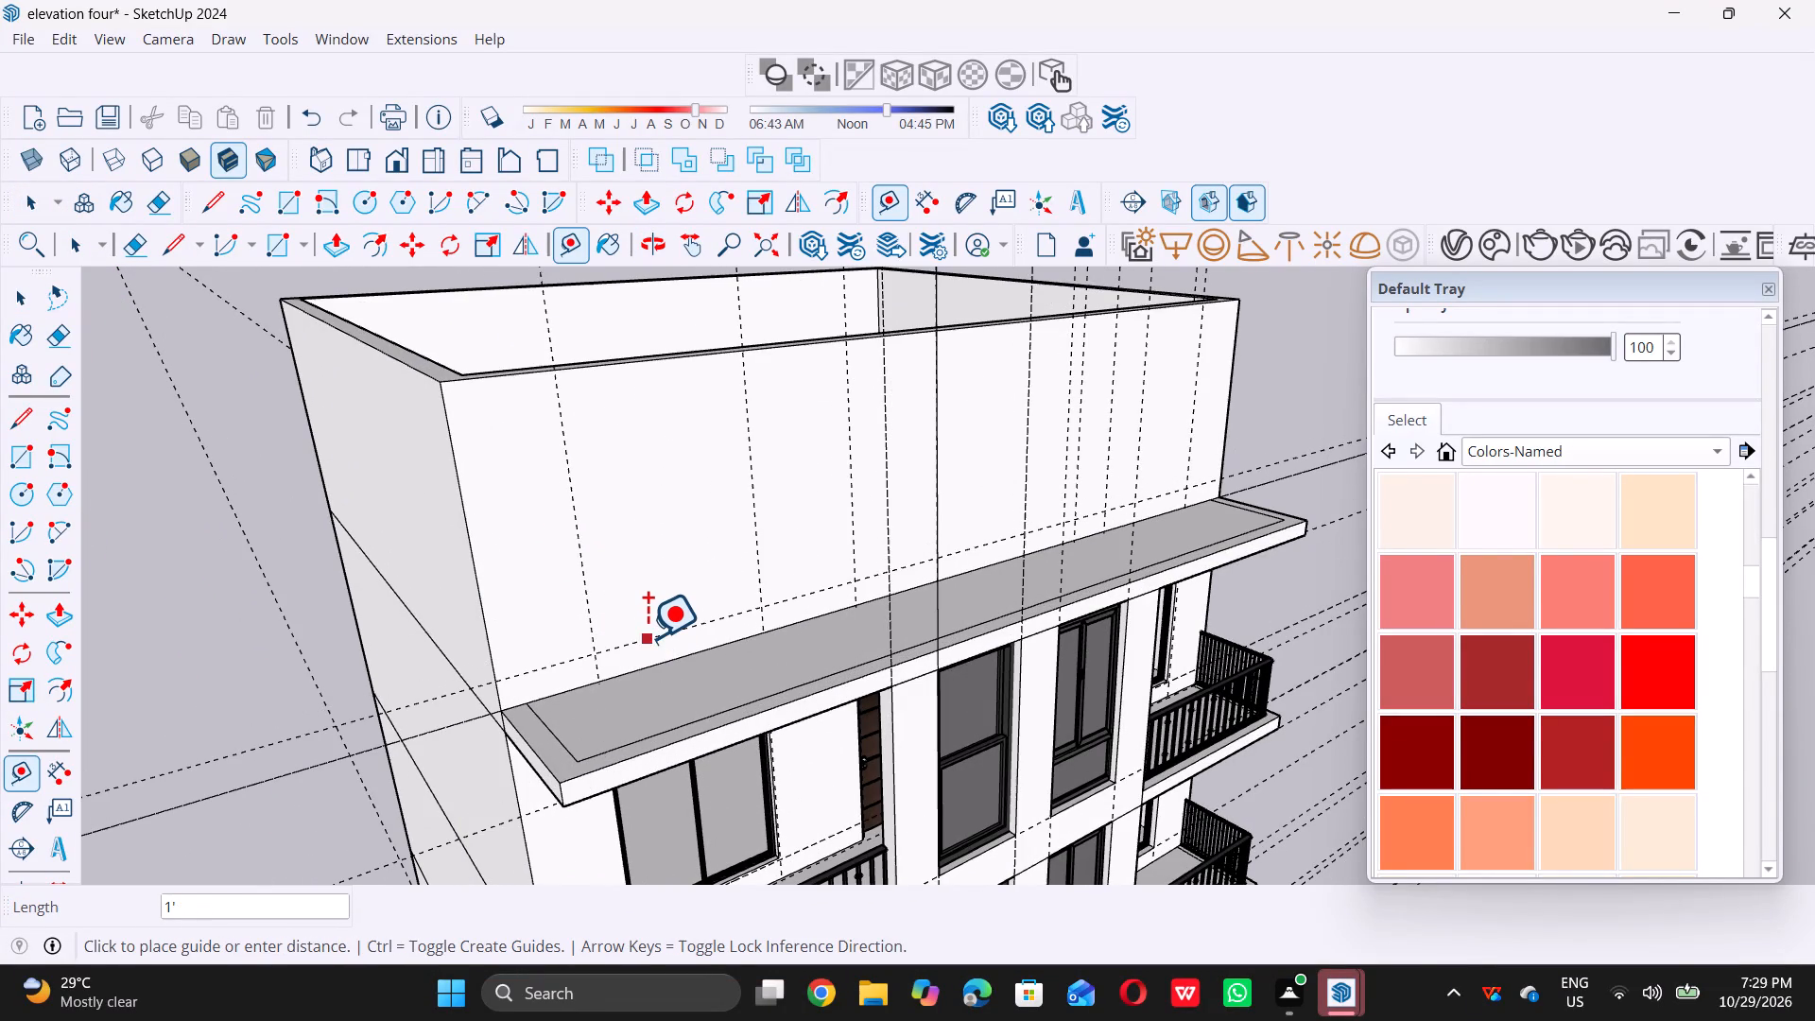
key("space")
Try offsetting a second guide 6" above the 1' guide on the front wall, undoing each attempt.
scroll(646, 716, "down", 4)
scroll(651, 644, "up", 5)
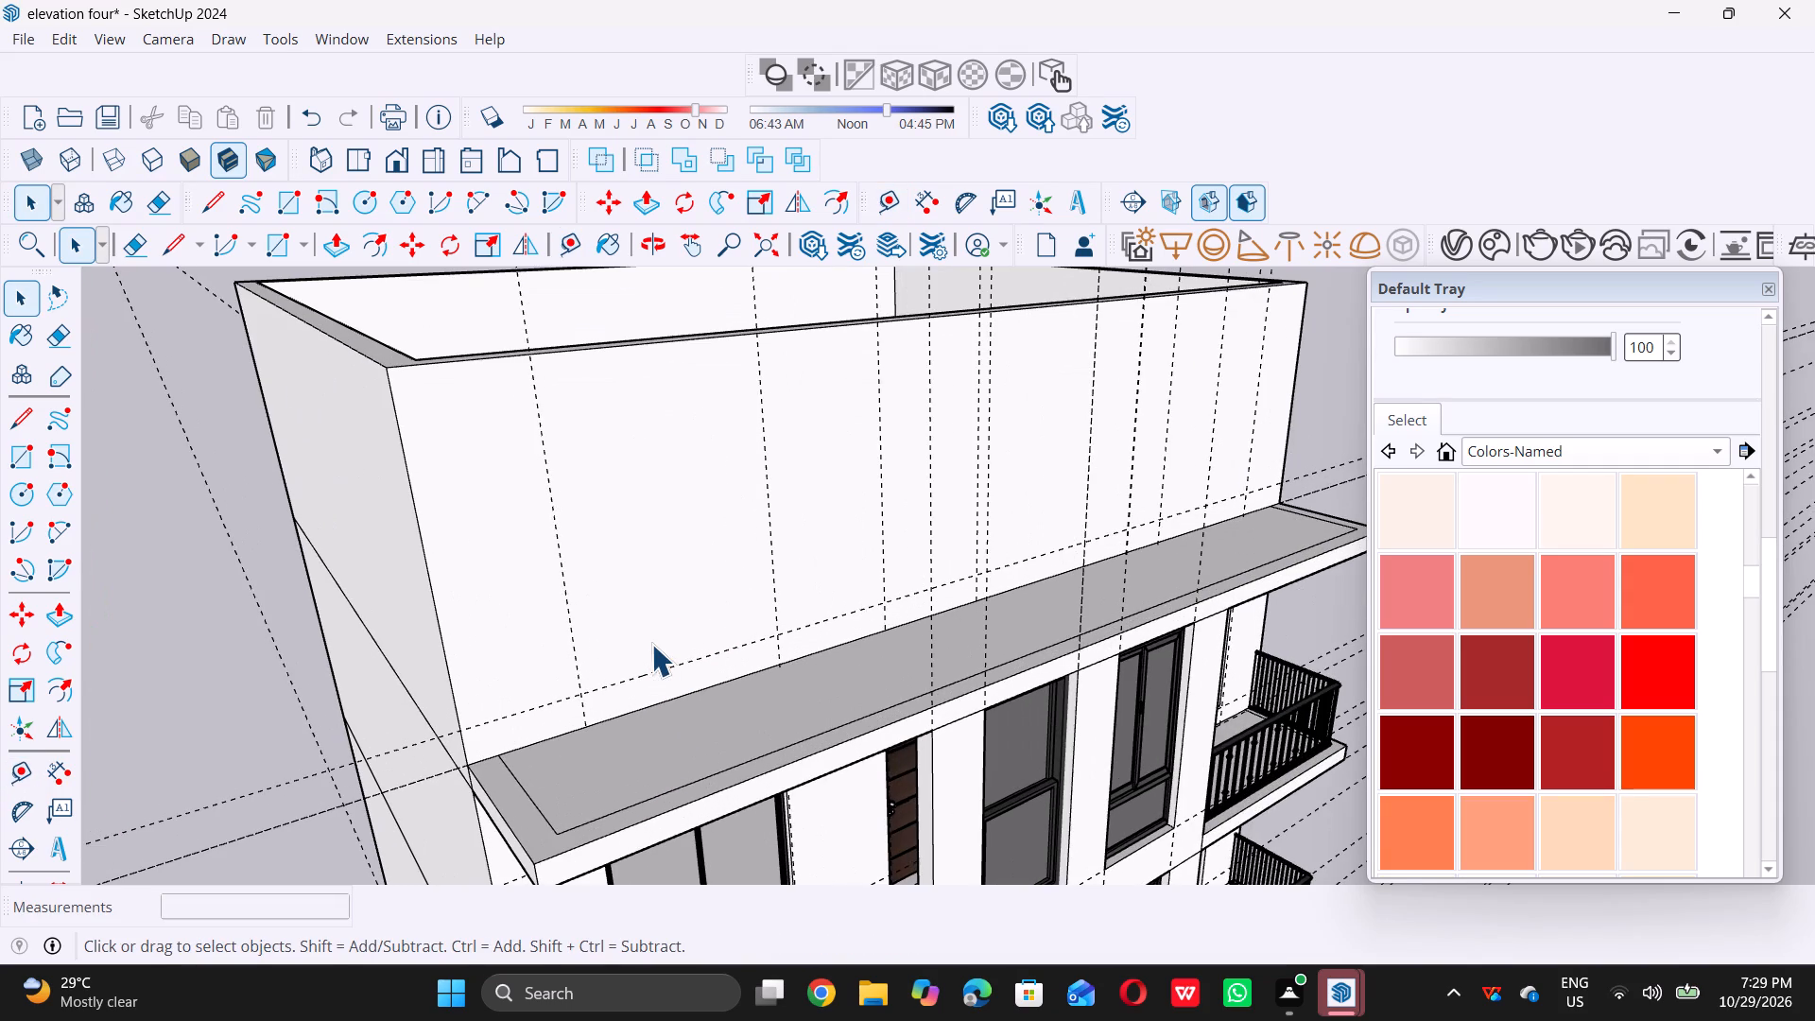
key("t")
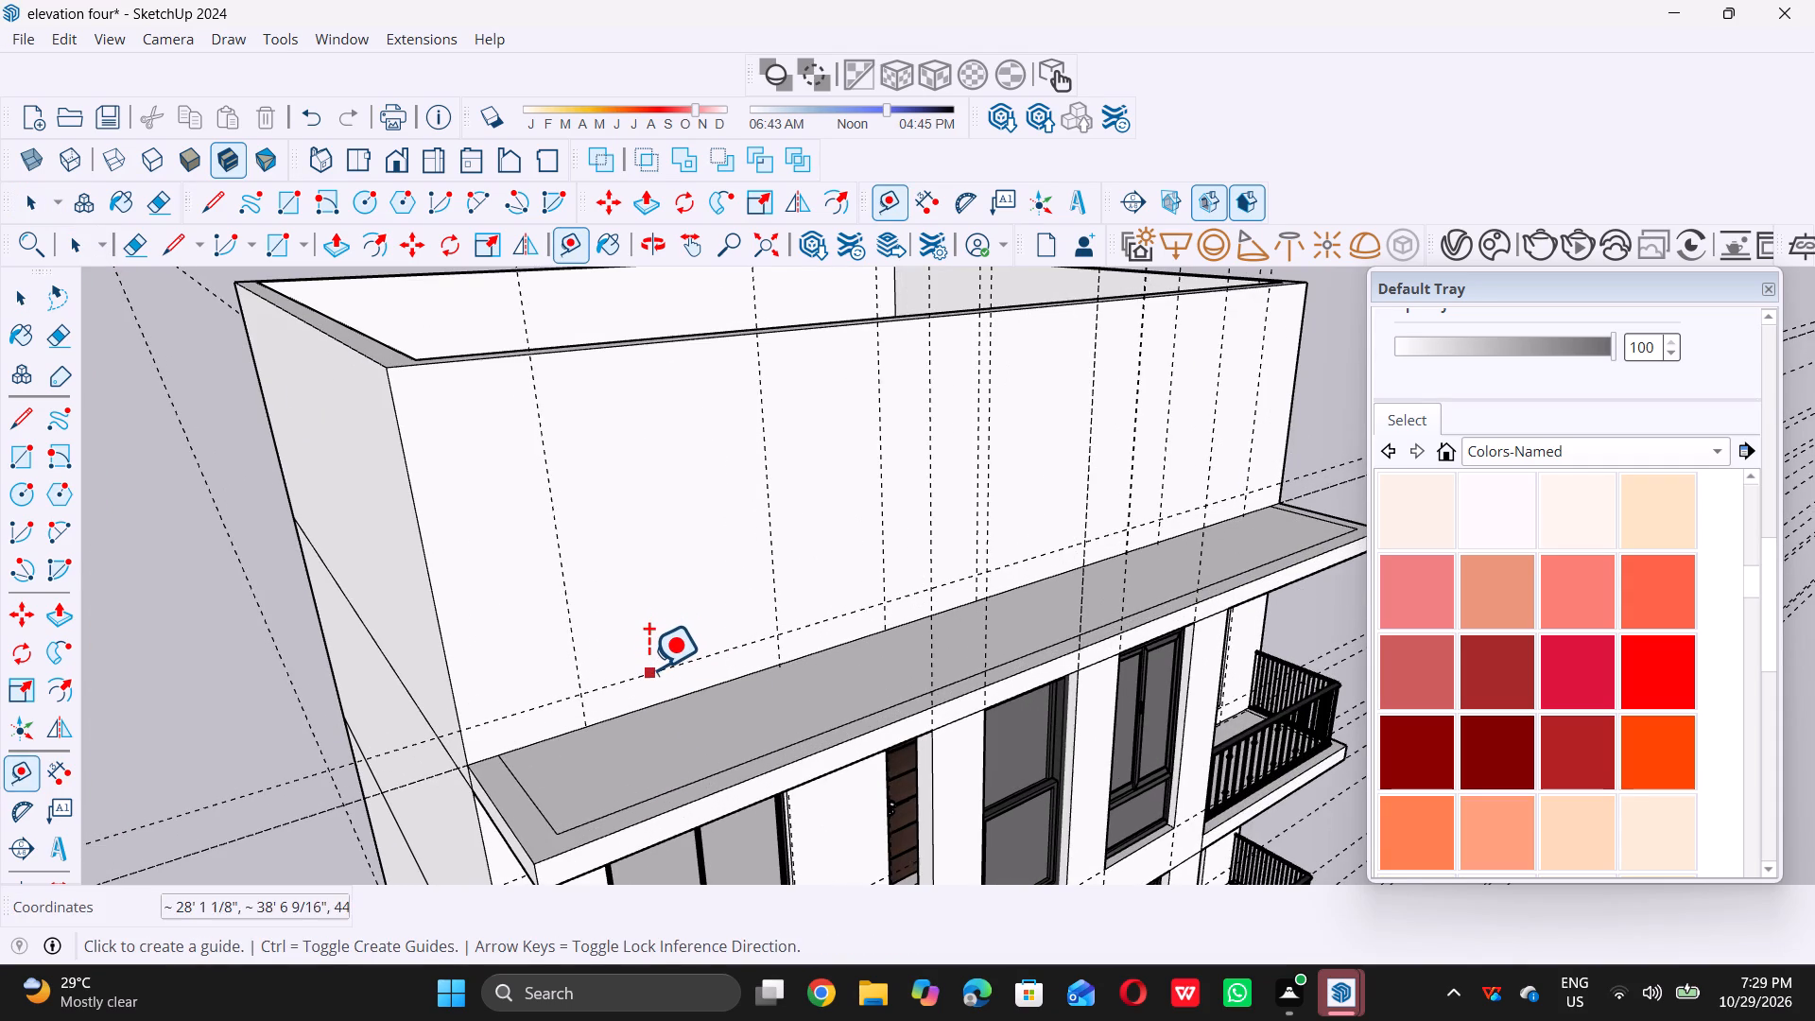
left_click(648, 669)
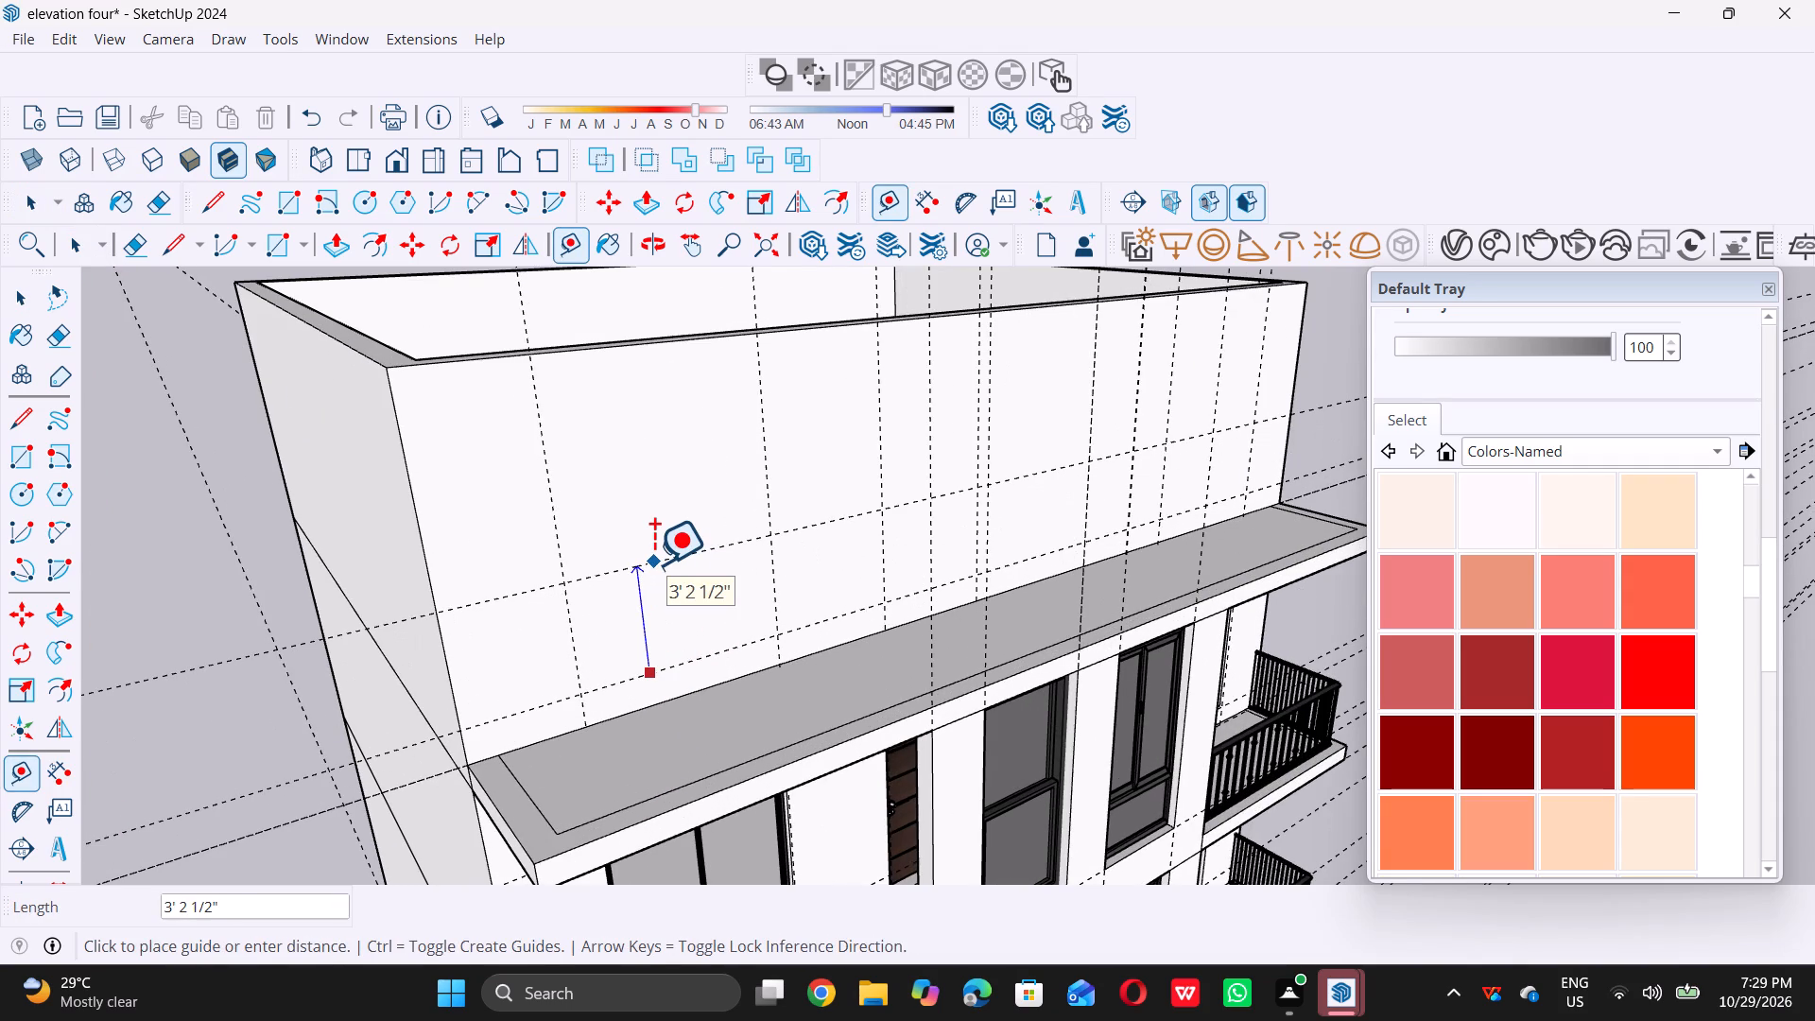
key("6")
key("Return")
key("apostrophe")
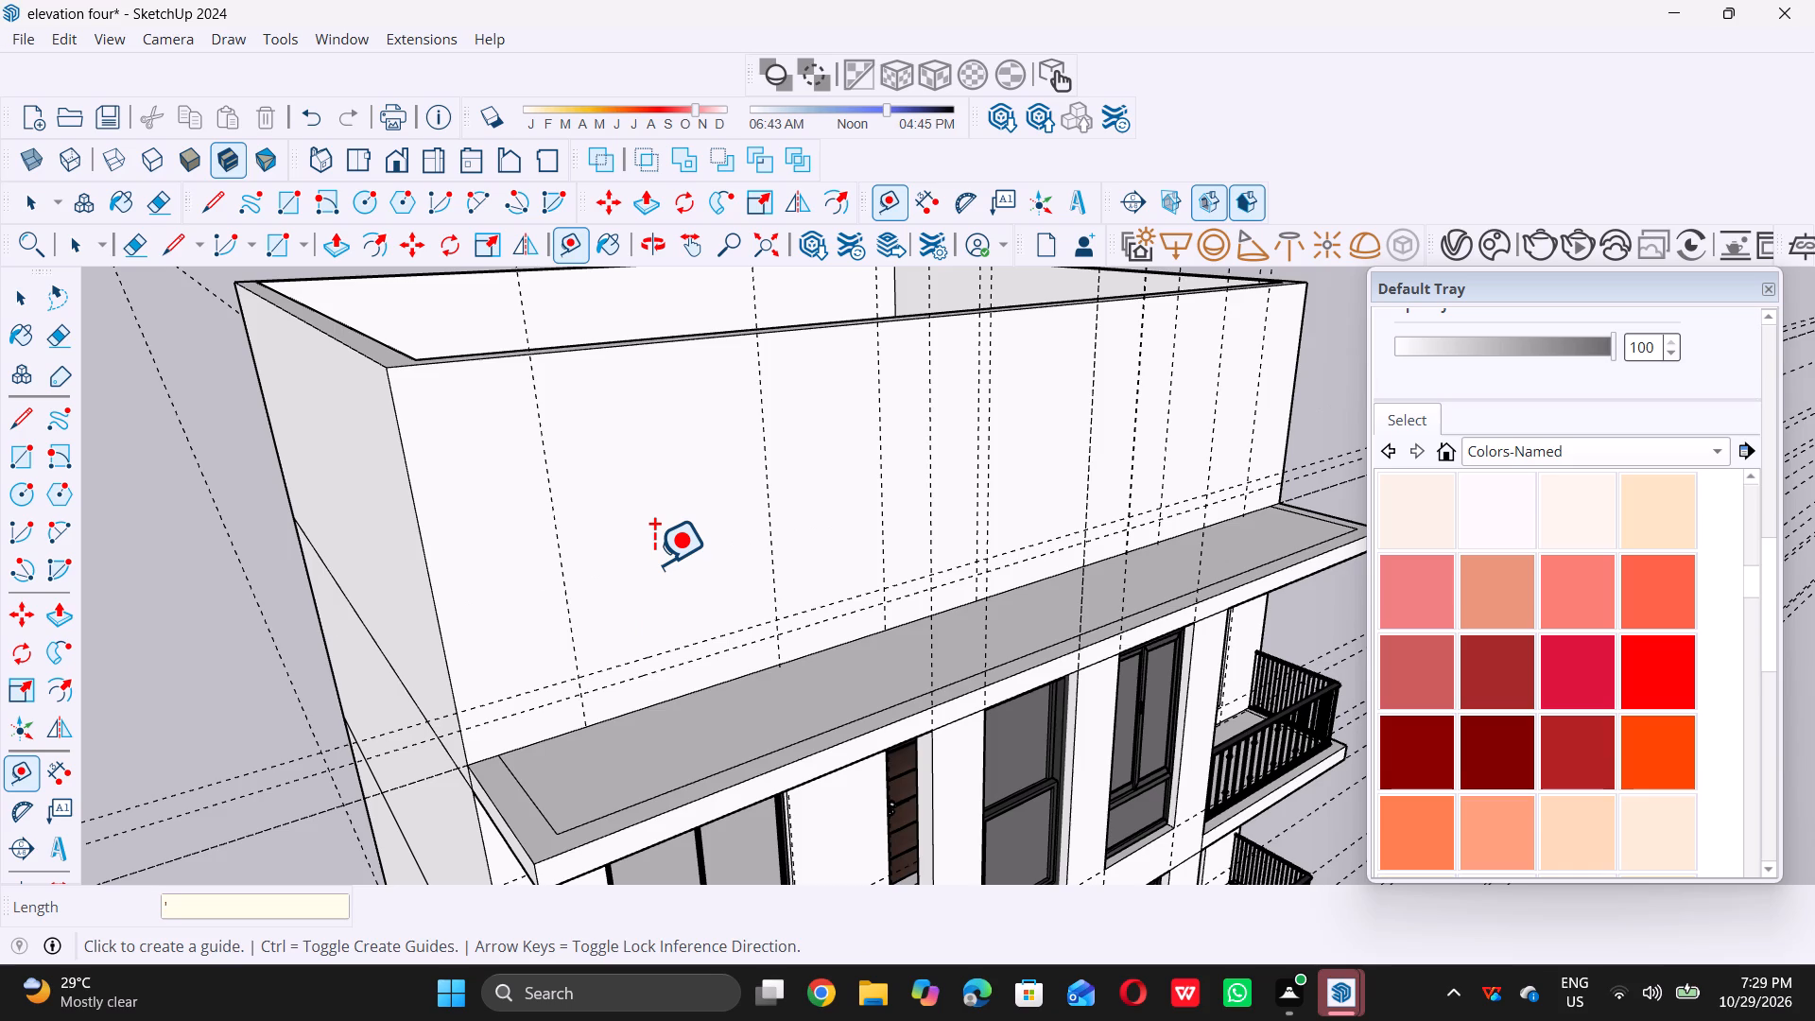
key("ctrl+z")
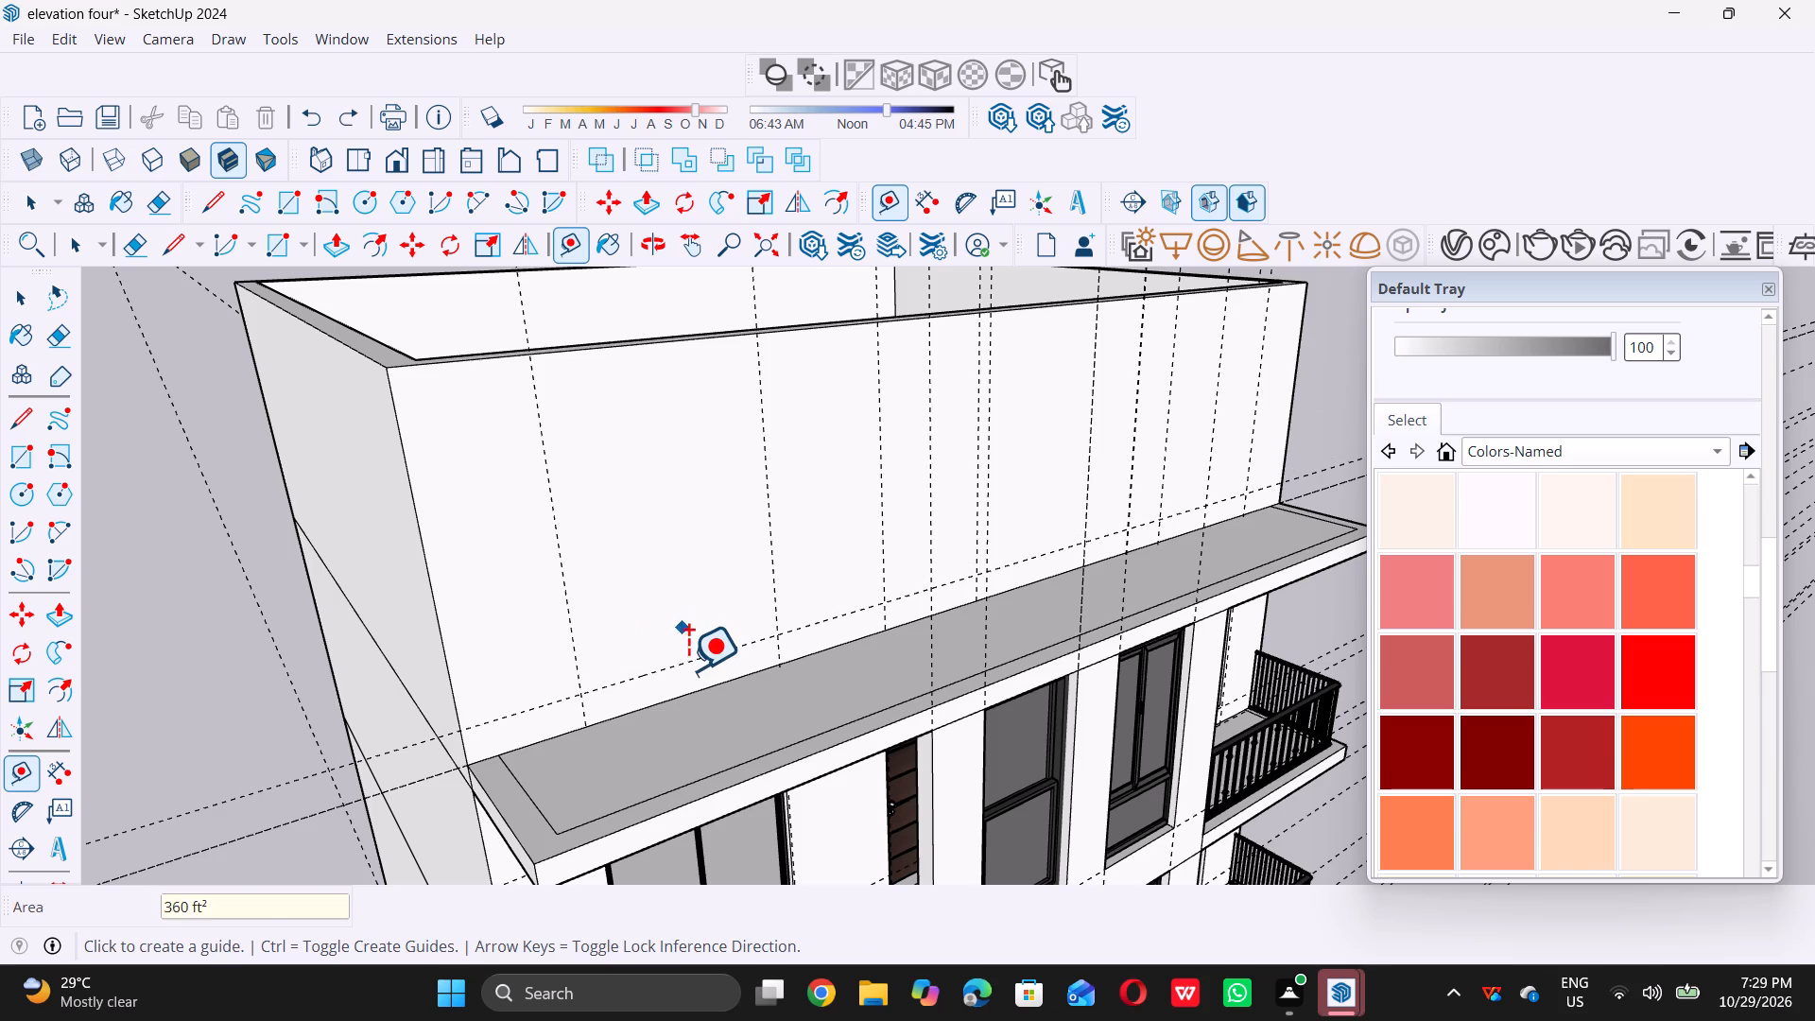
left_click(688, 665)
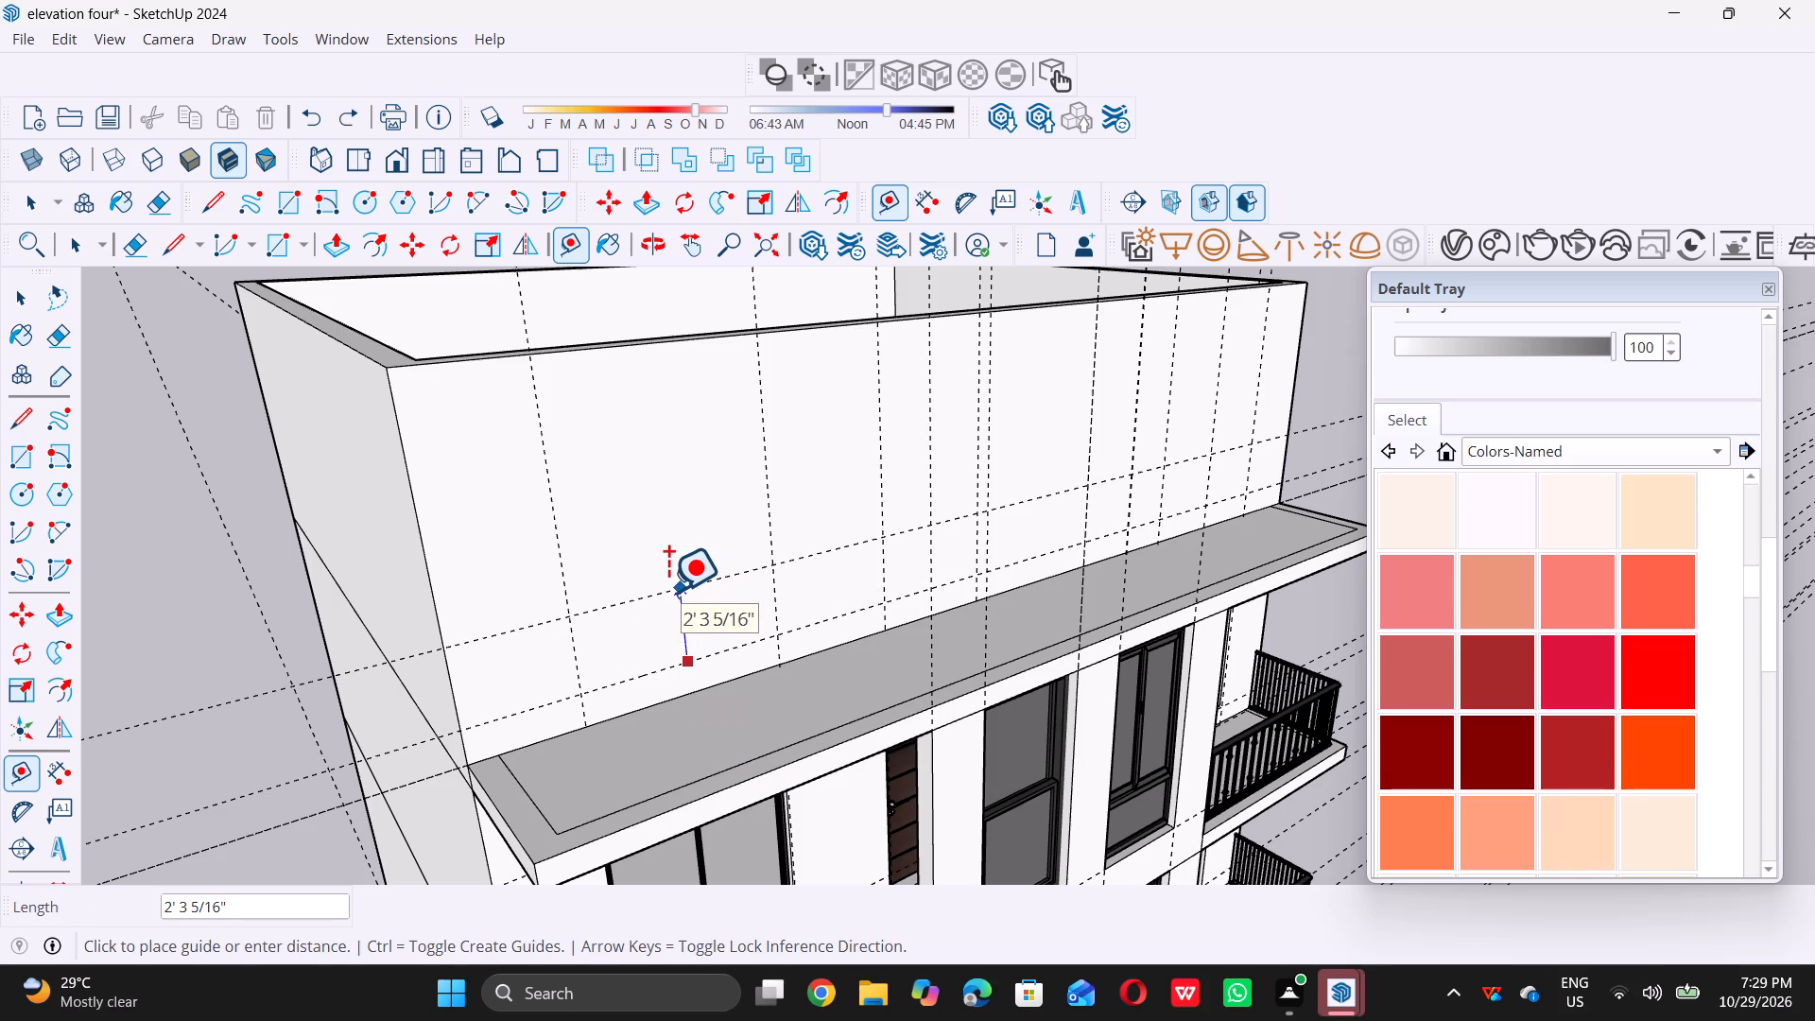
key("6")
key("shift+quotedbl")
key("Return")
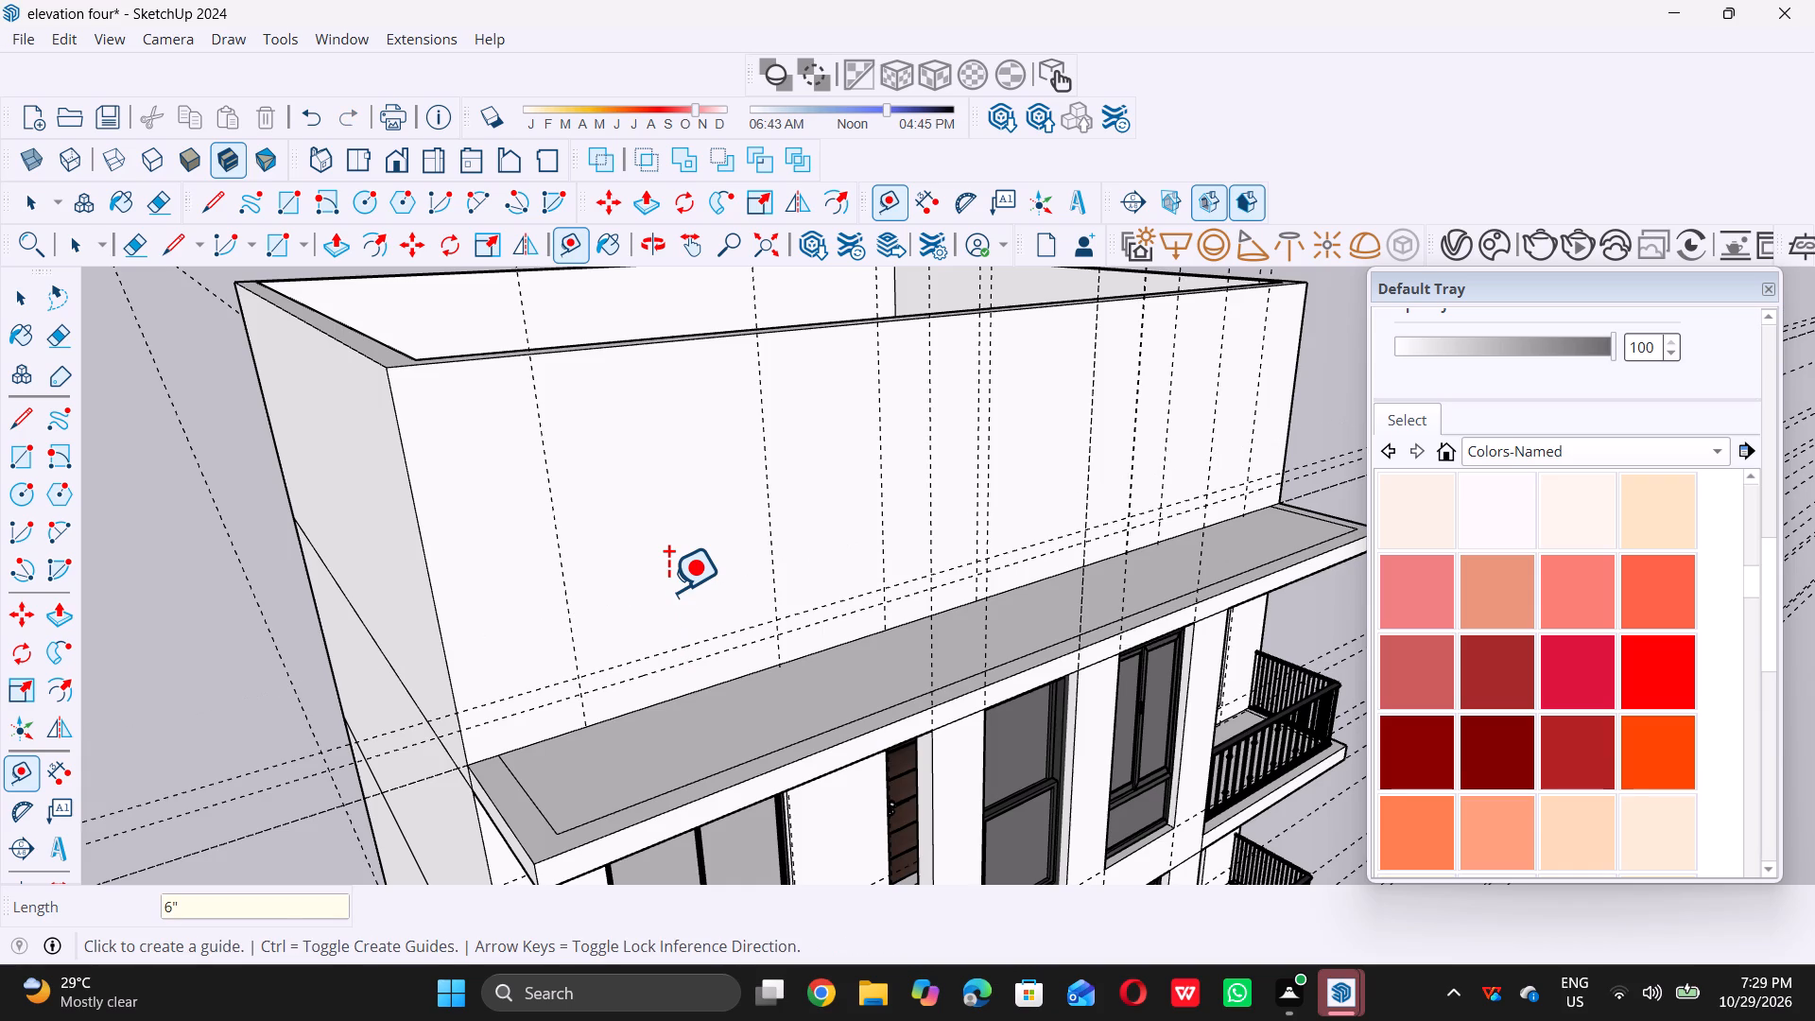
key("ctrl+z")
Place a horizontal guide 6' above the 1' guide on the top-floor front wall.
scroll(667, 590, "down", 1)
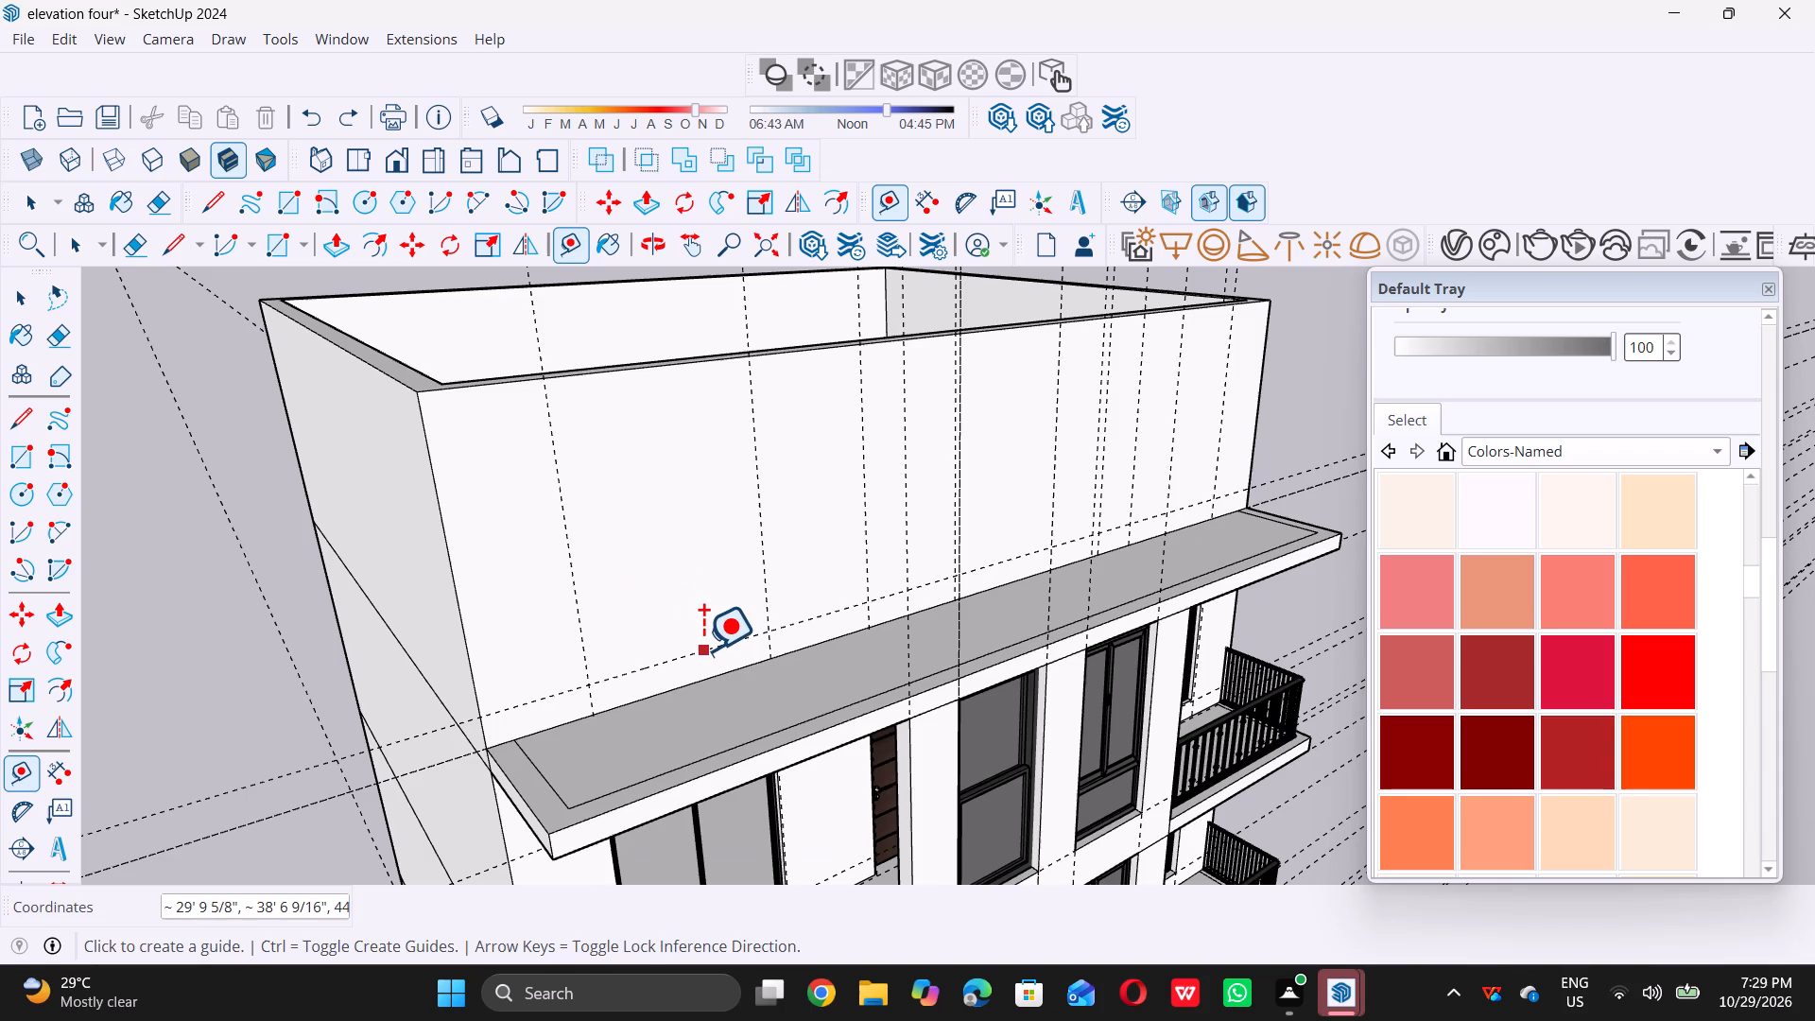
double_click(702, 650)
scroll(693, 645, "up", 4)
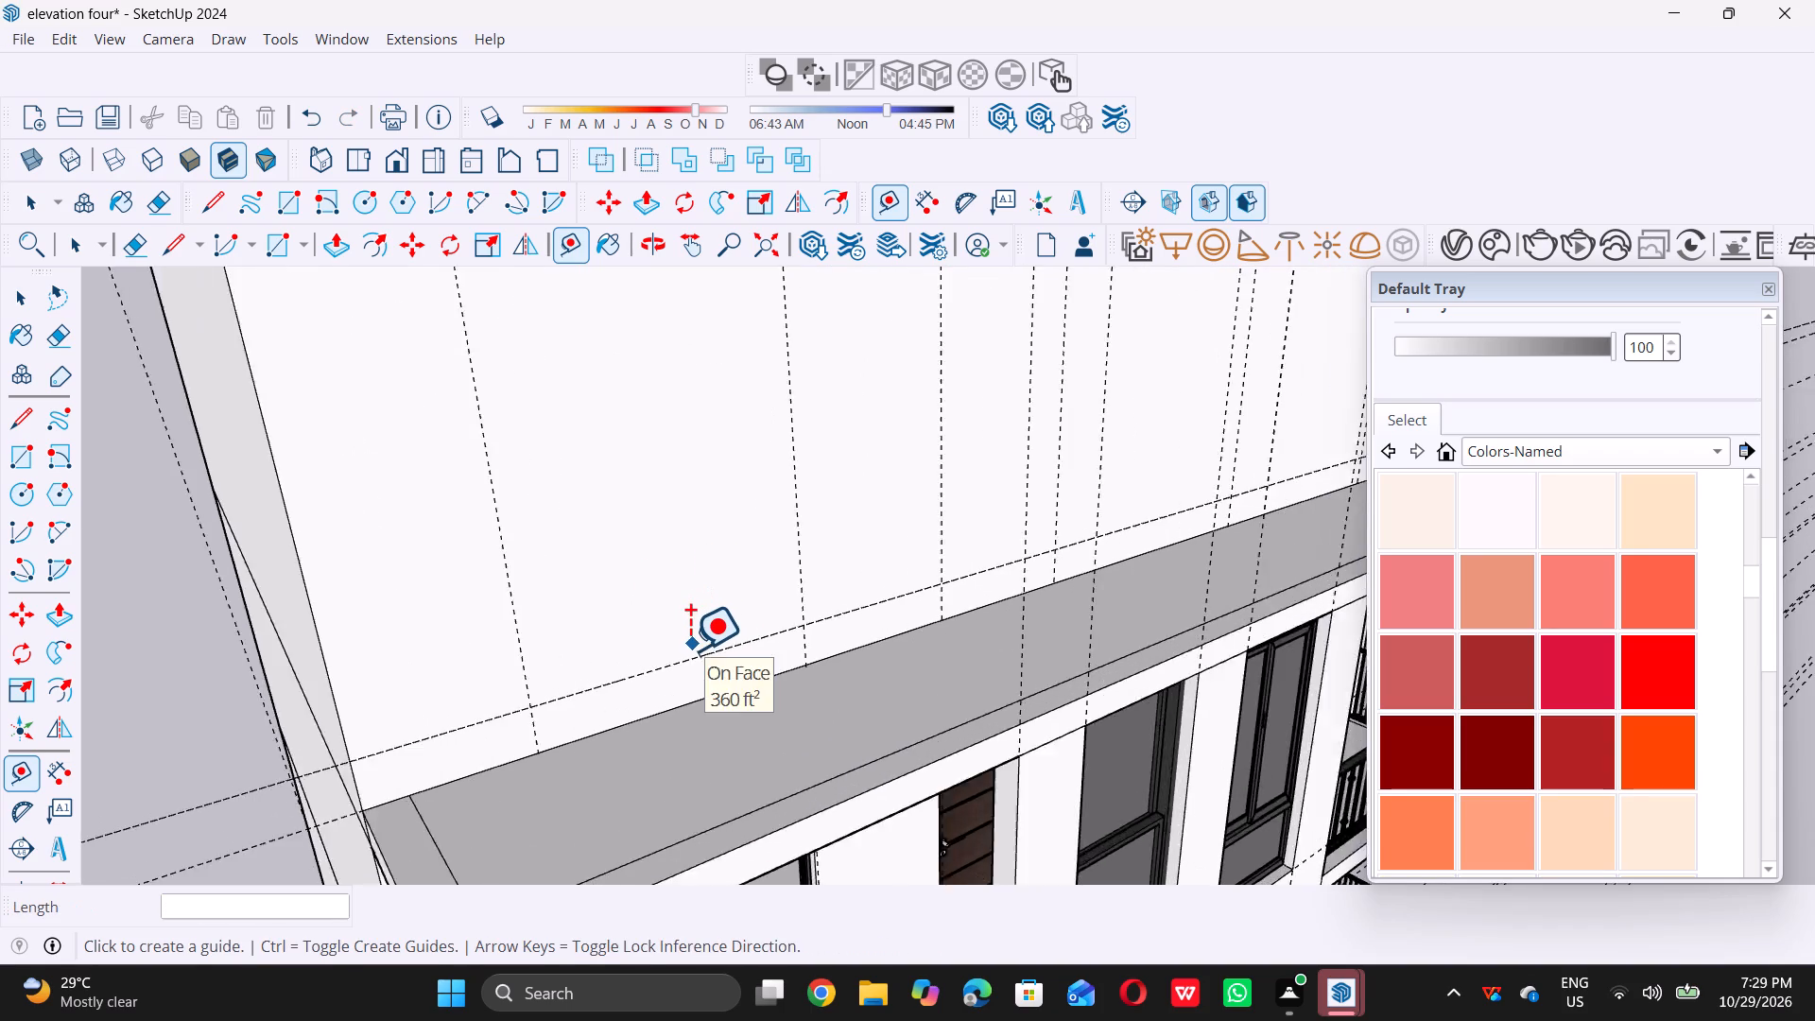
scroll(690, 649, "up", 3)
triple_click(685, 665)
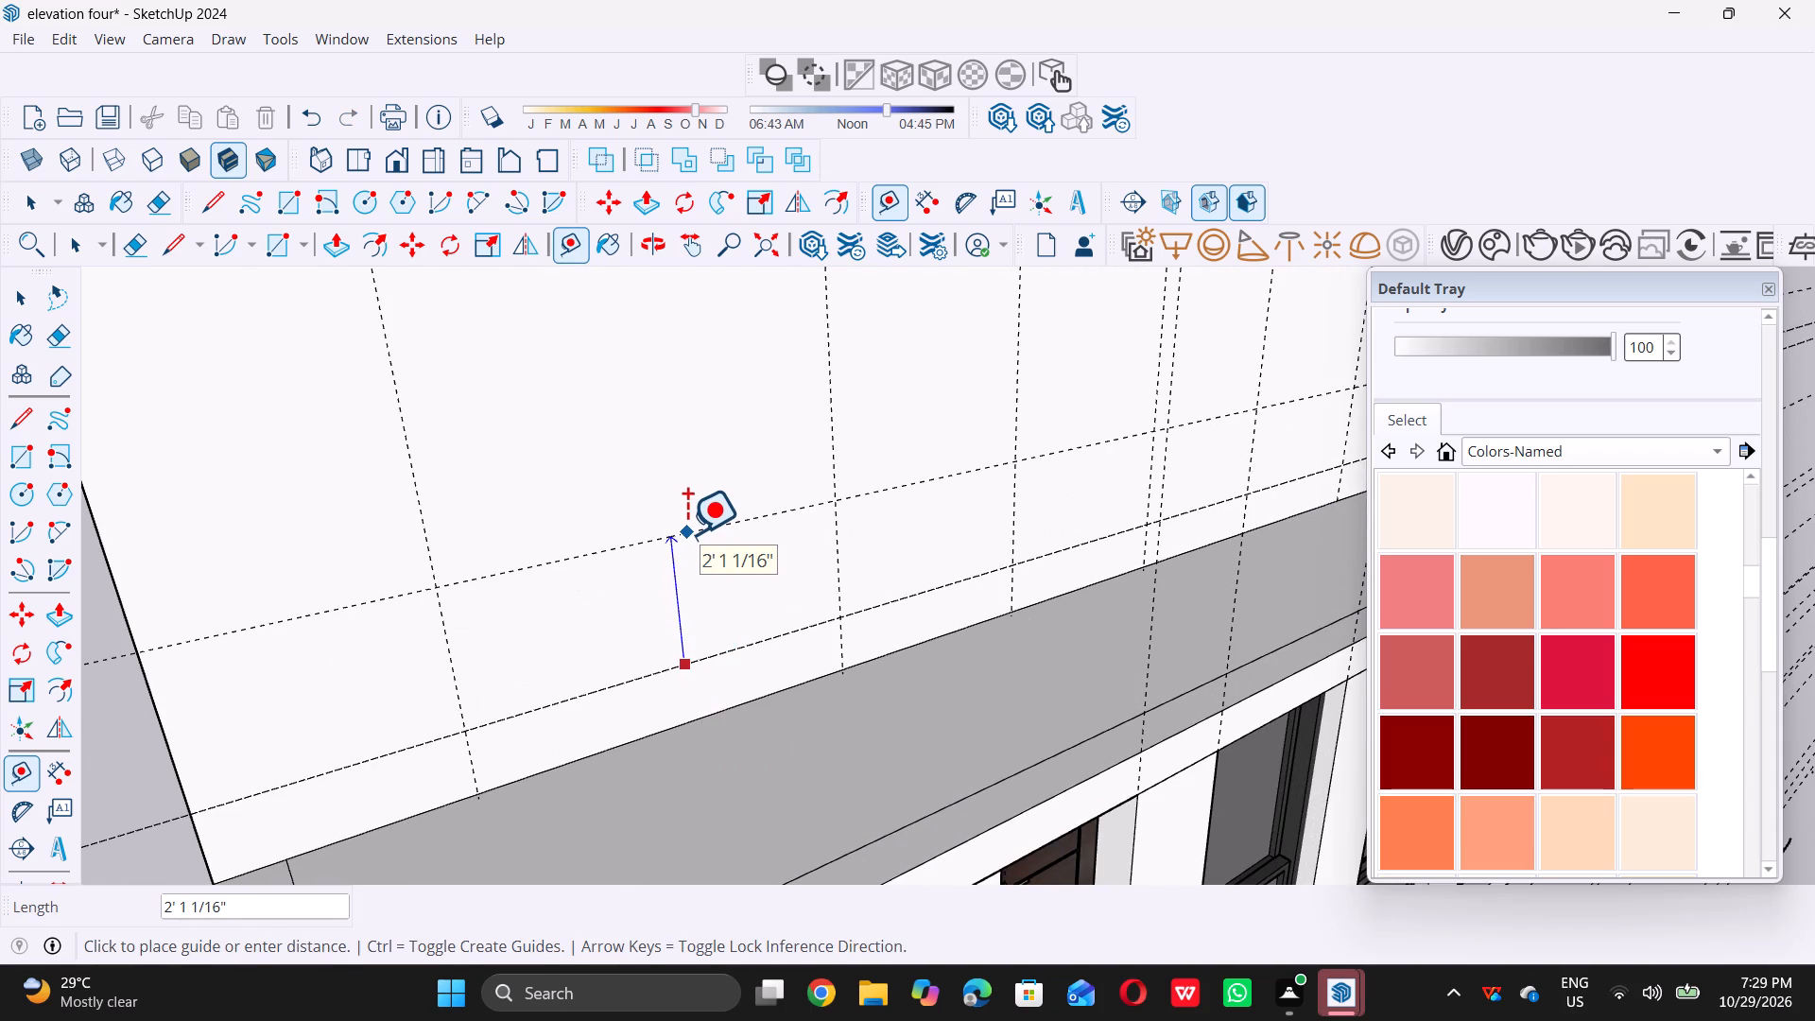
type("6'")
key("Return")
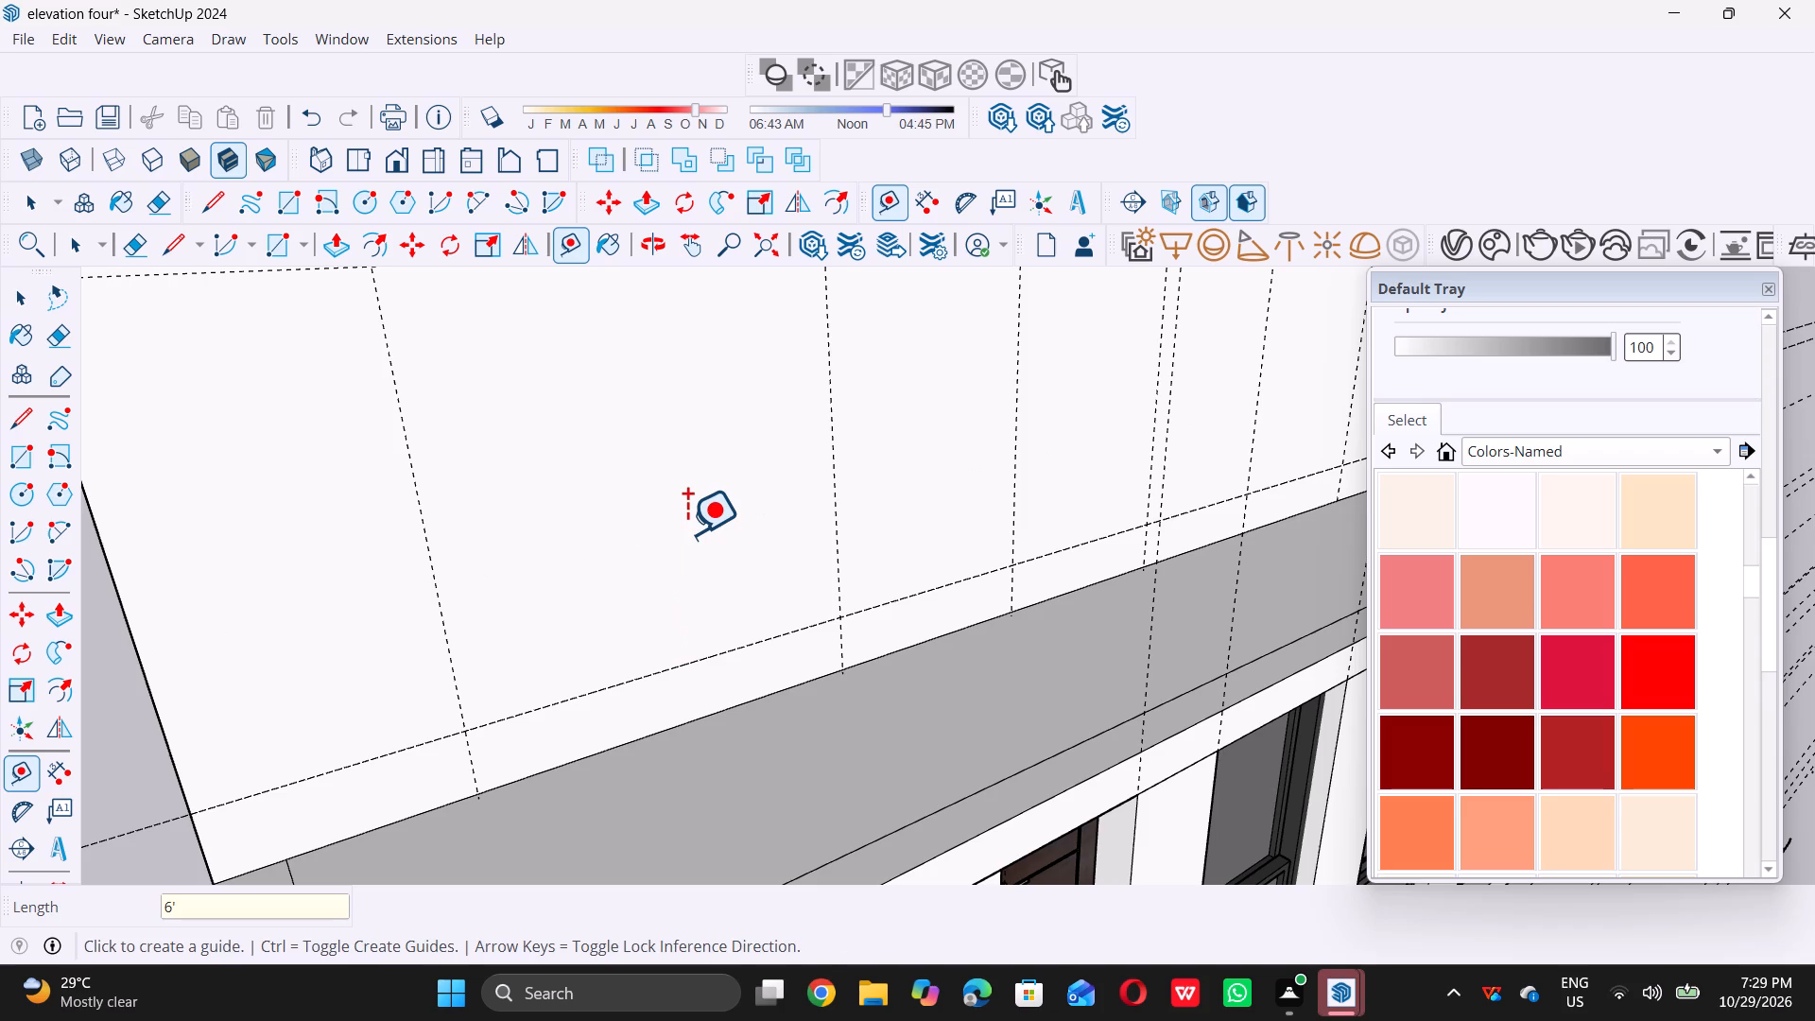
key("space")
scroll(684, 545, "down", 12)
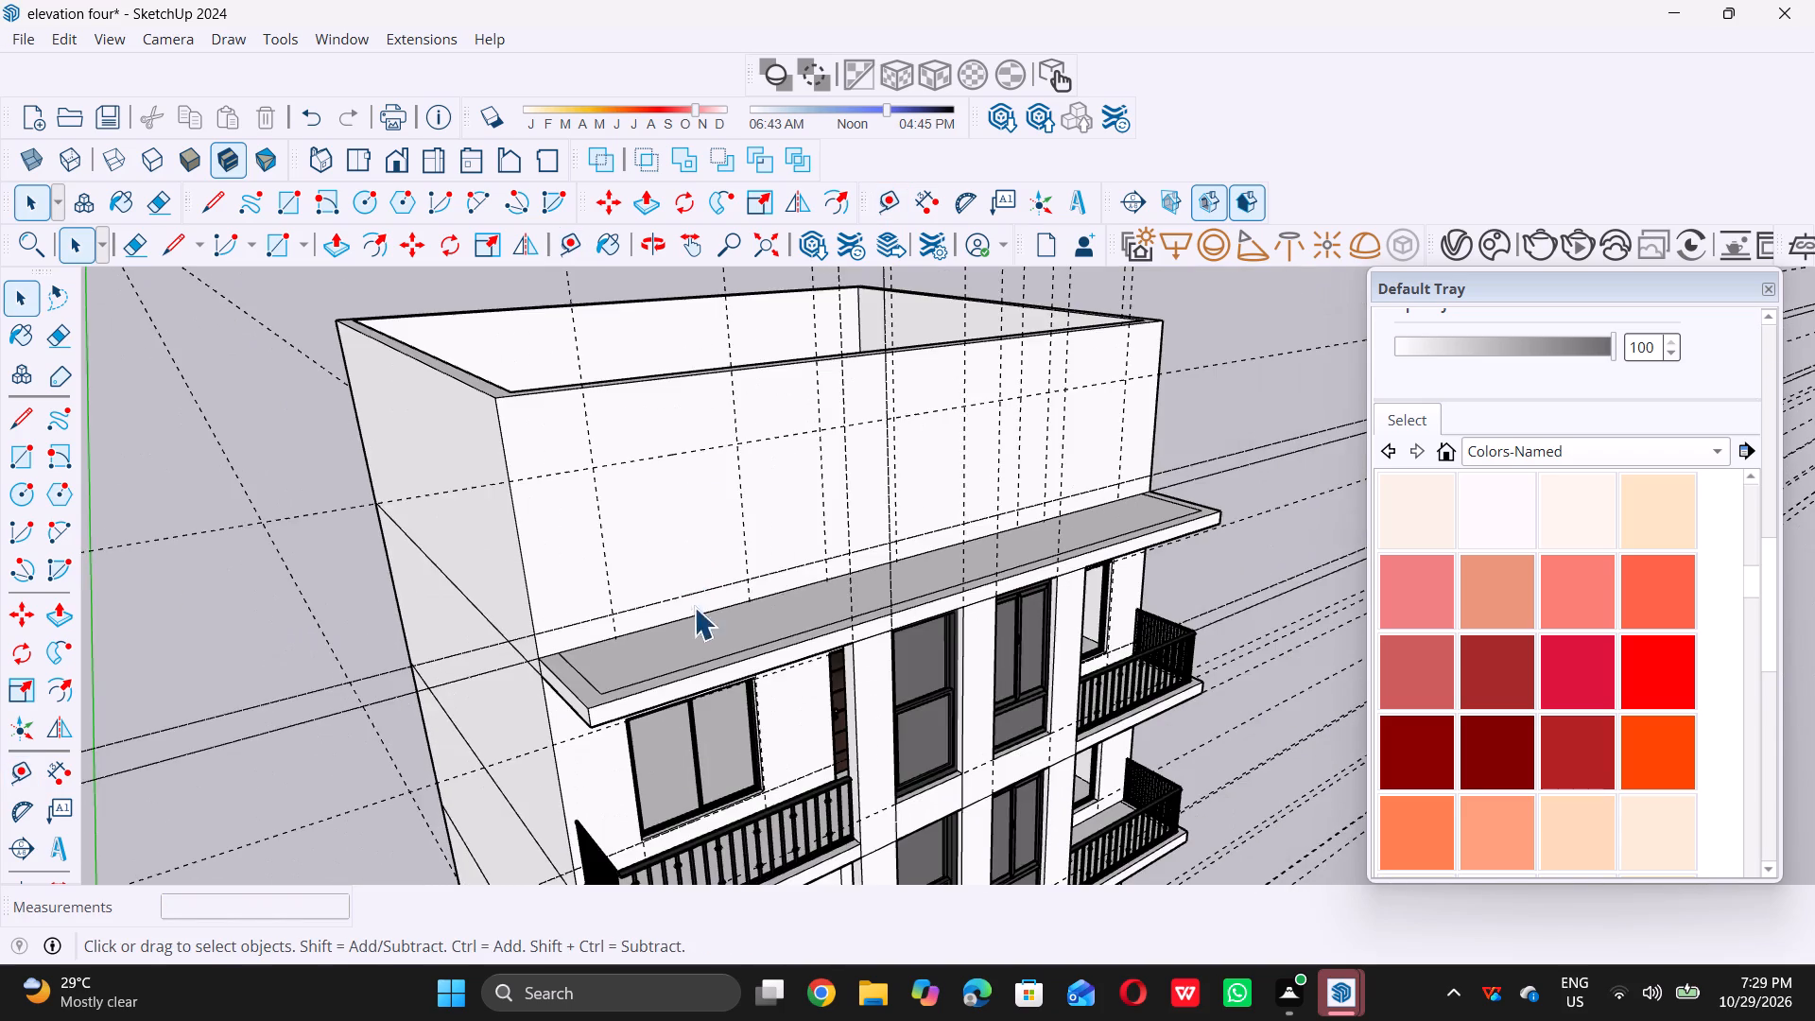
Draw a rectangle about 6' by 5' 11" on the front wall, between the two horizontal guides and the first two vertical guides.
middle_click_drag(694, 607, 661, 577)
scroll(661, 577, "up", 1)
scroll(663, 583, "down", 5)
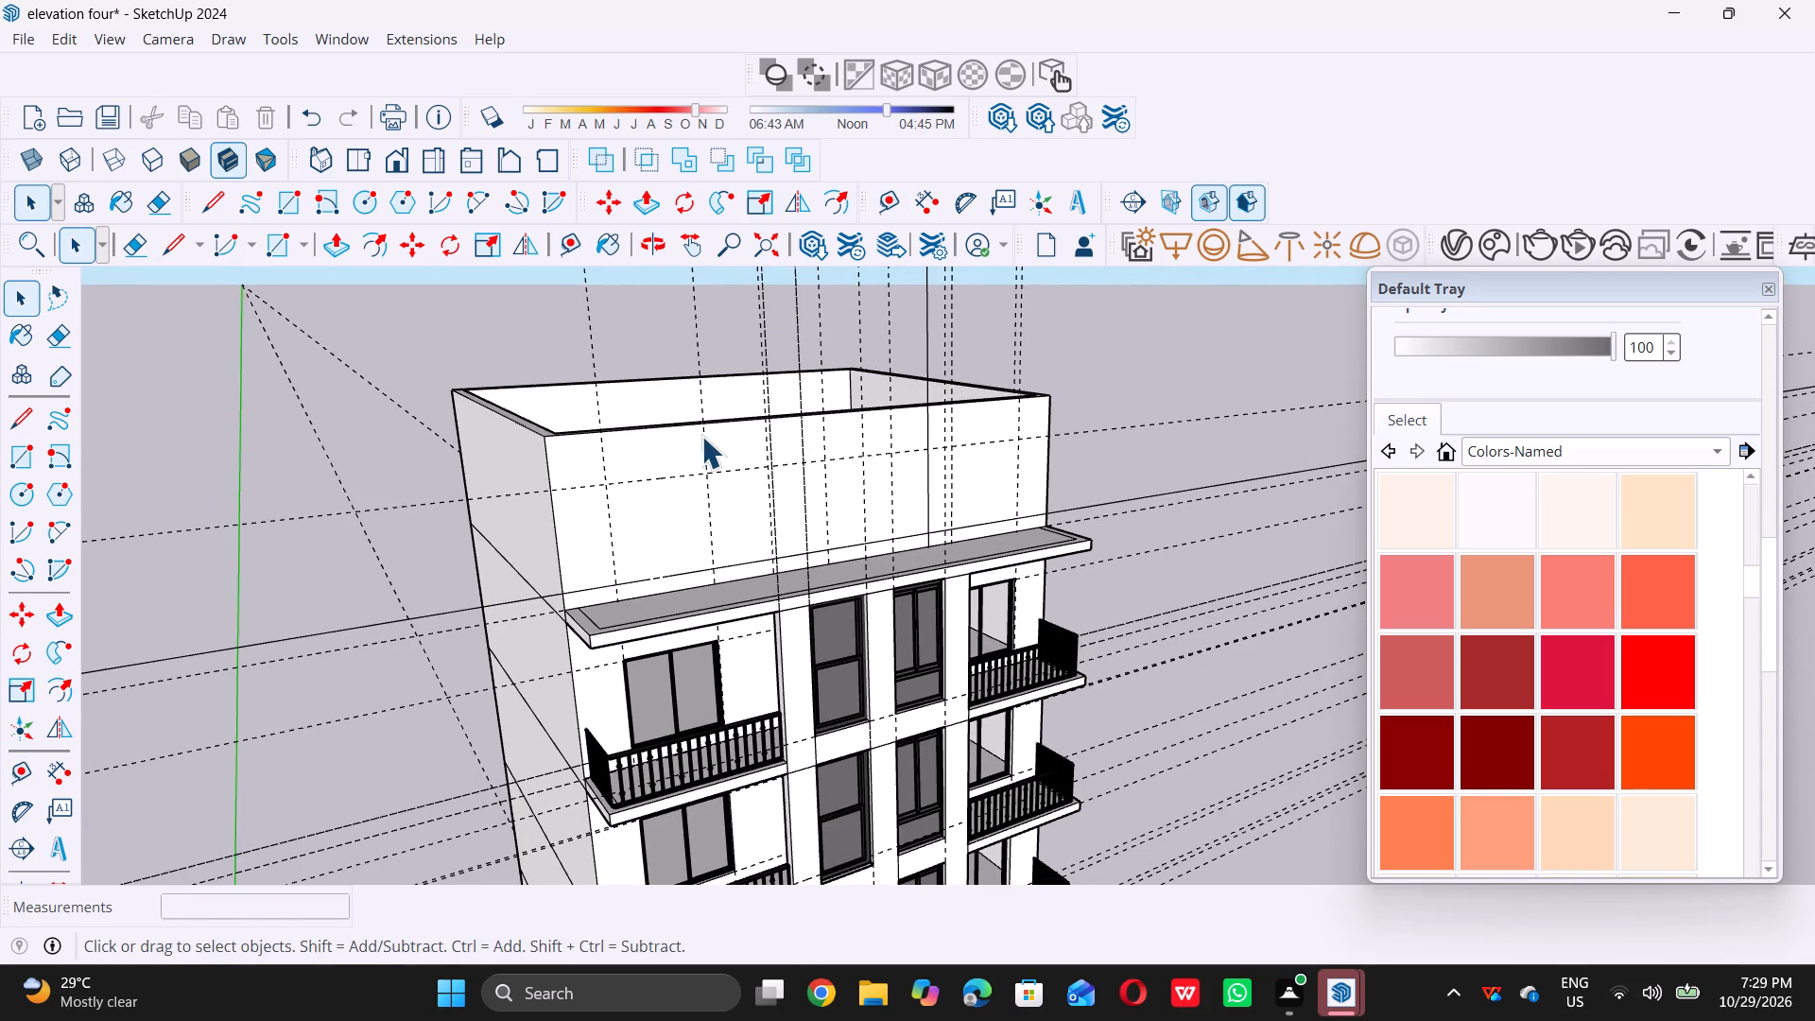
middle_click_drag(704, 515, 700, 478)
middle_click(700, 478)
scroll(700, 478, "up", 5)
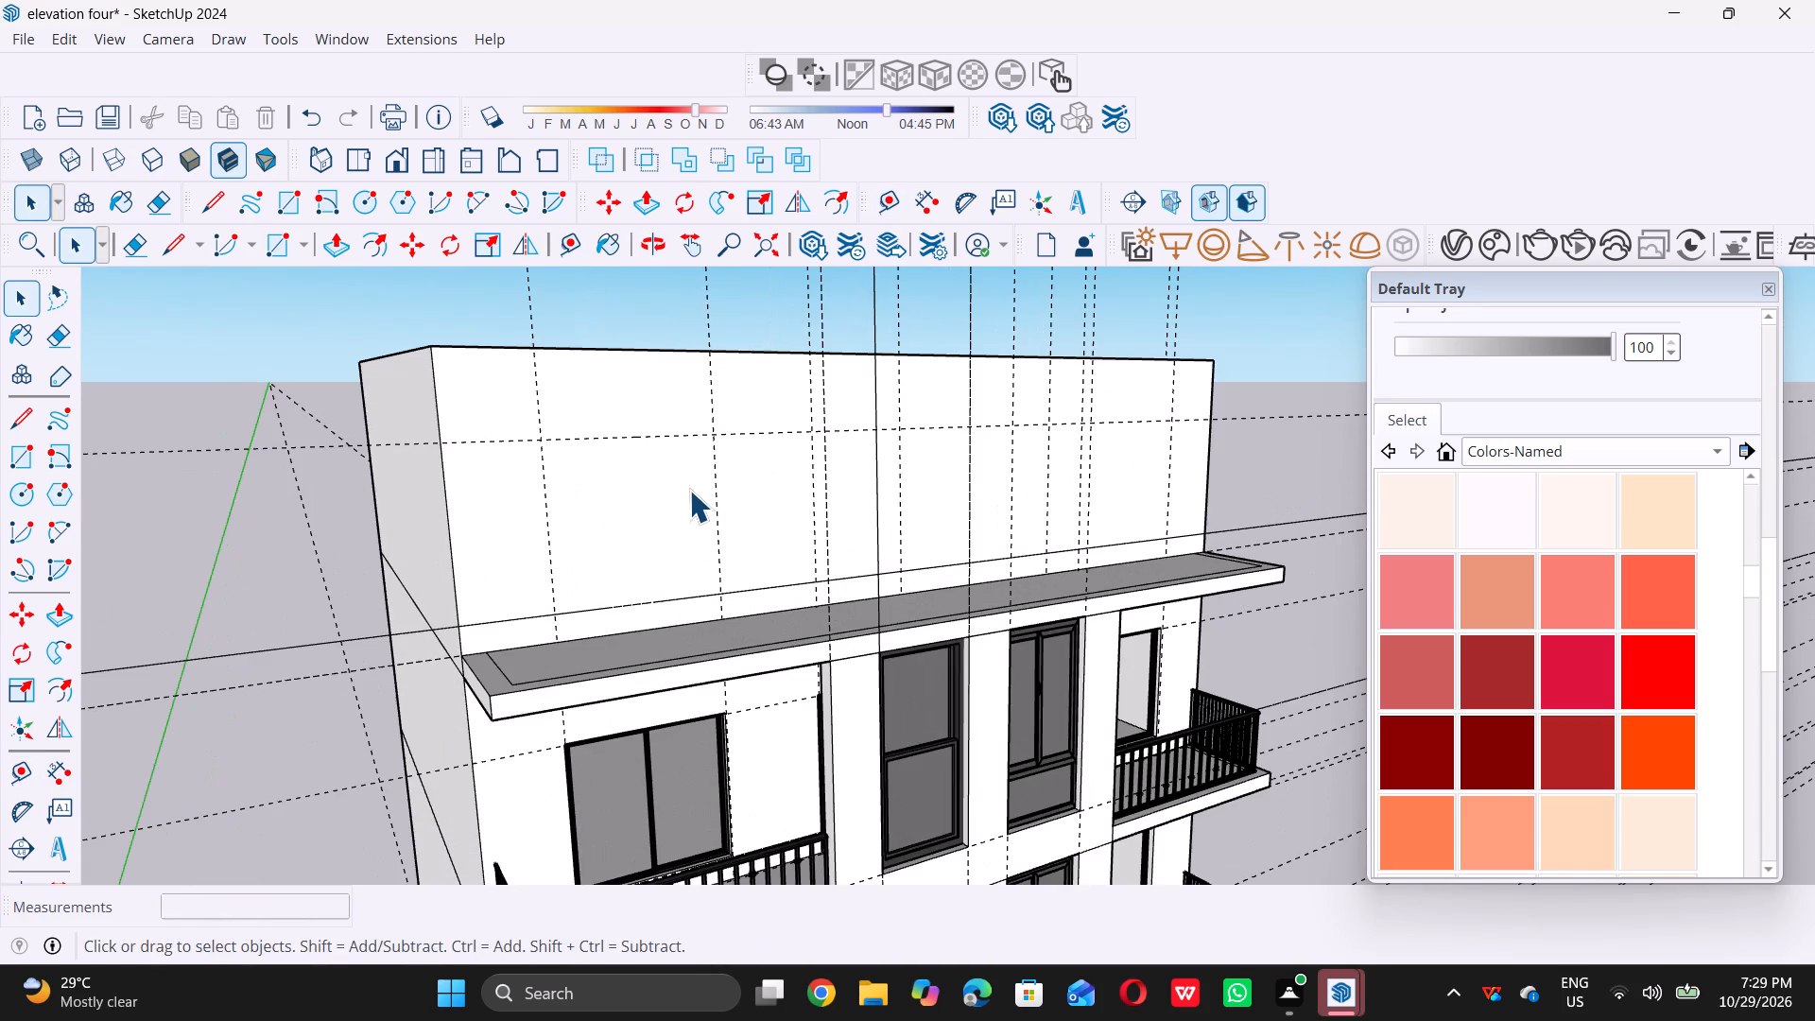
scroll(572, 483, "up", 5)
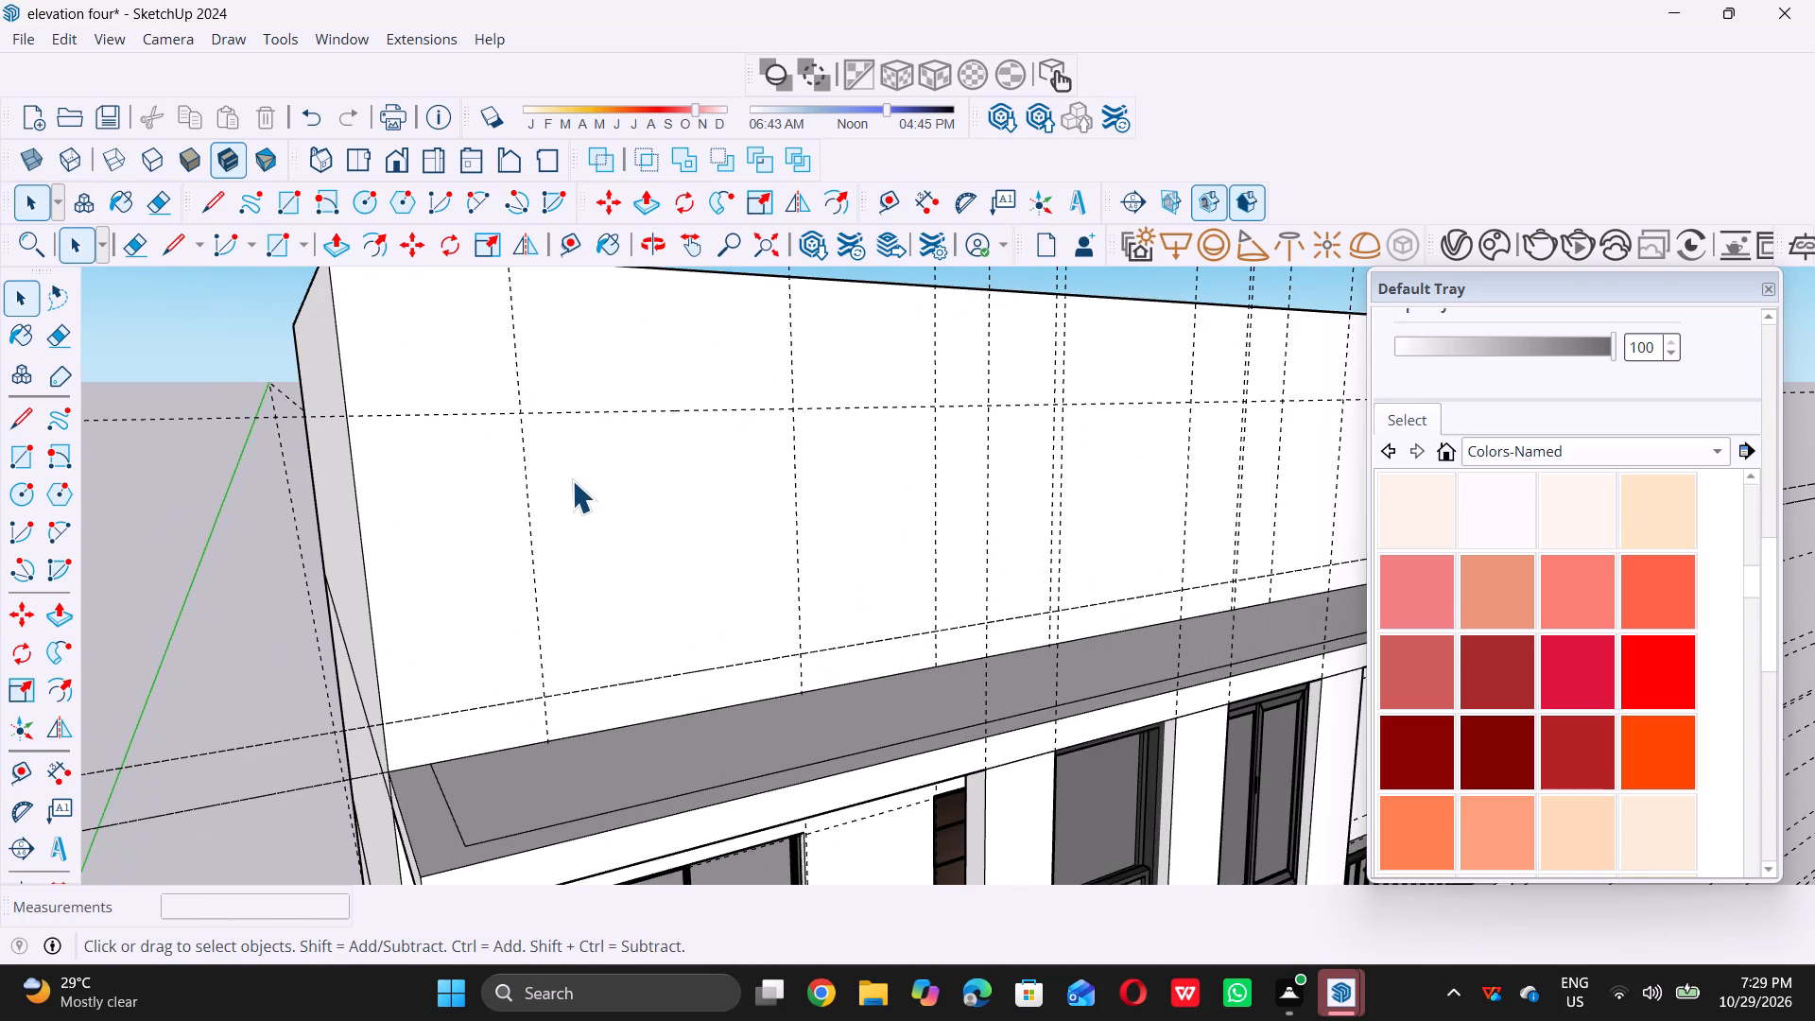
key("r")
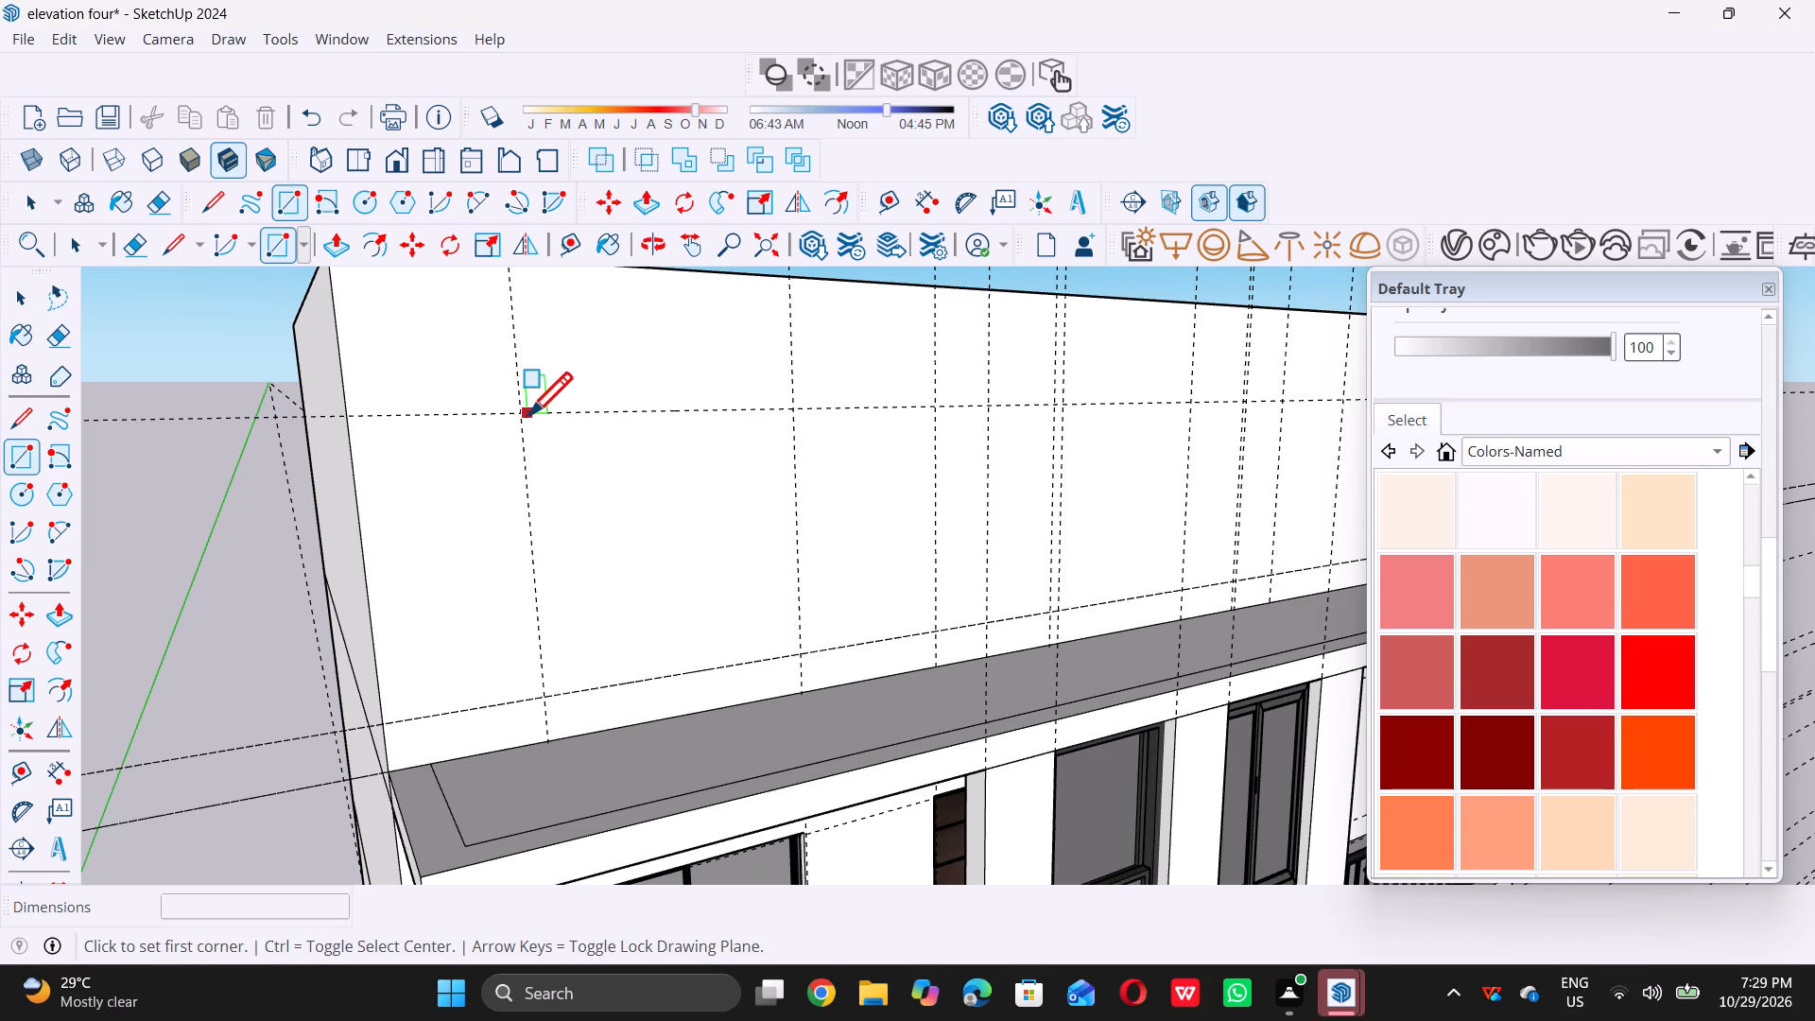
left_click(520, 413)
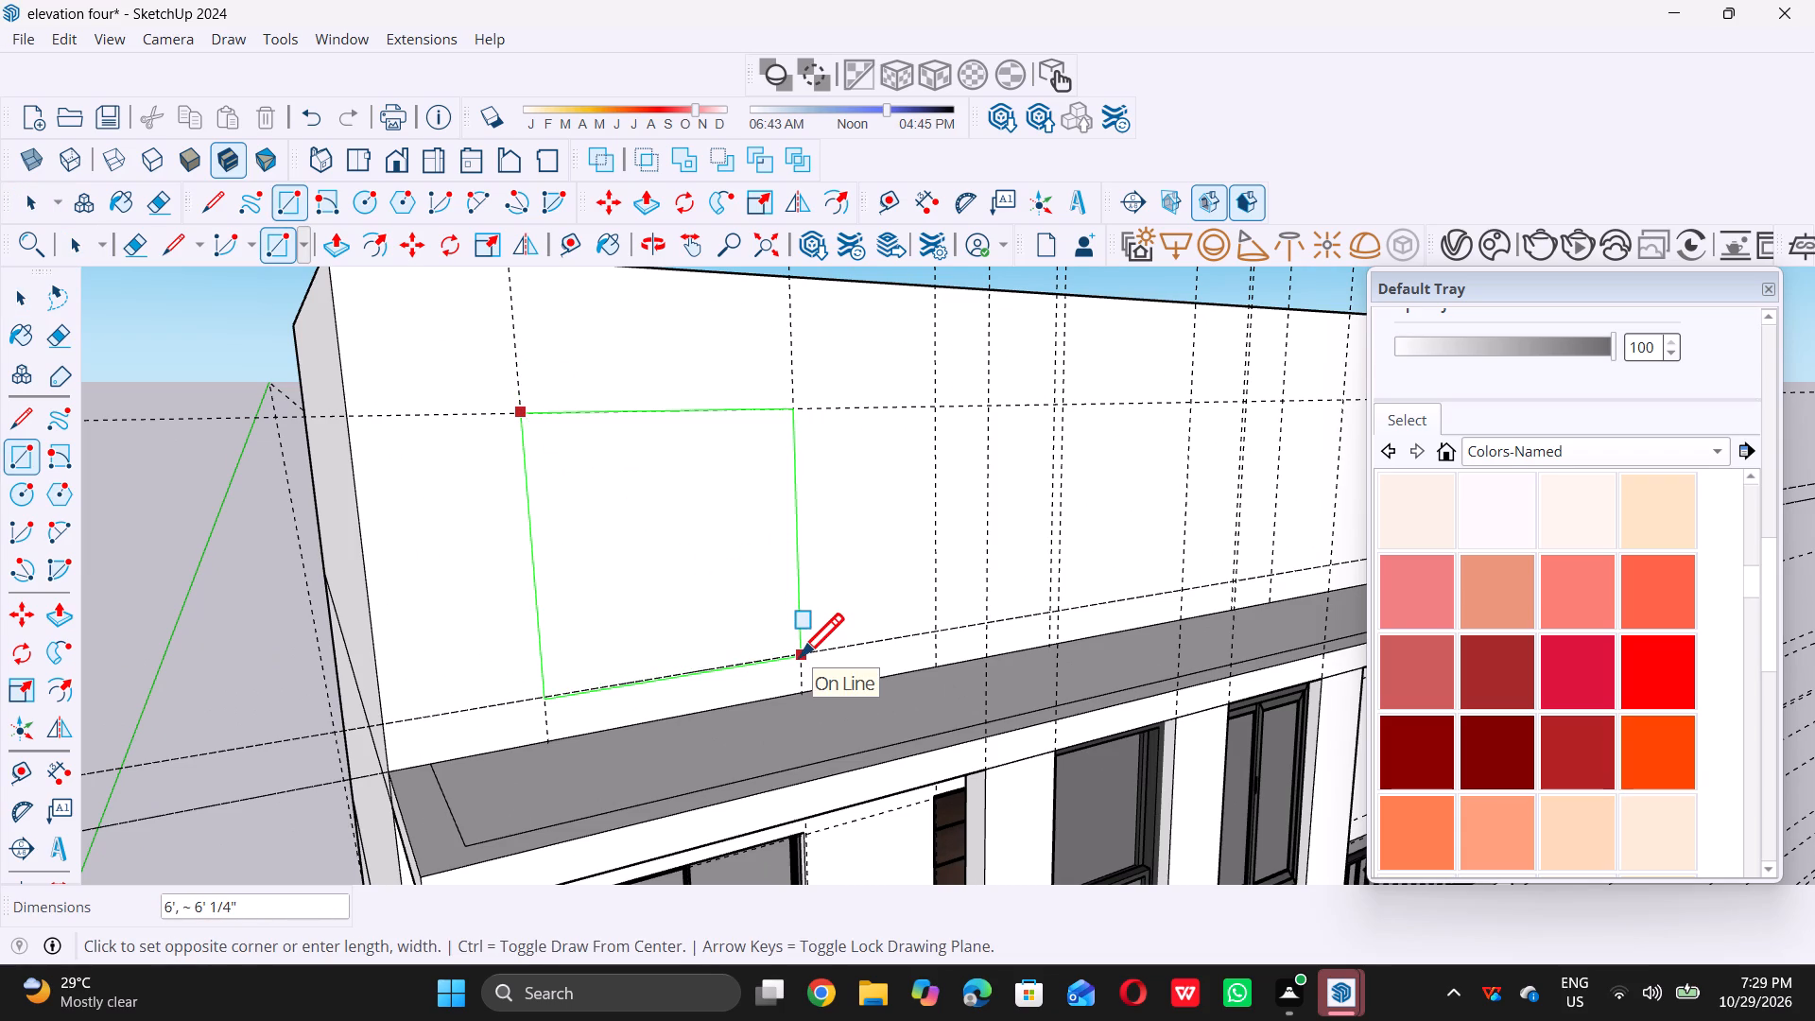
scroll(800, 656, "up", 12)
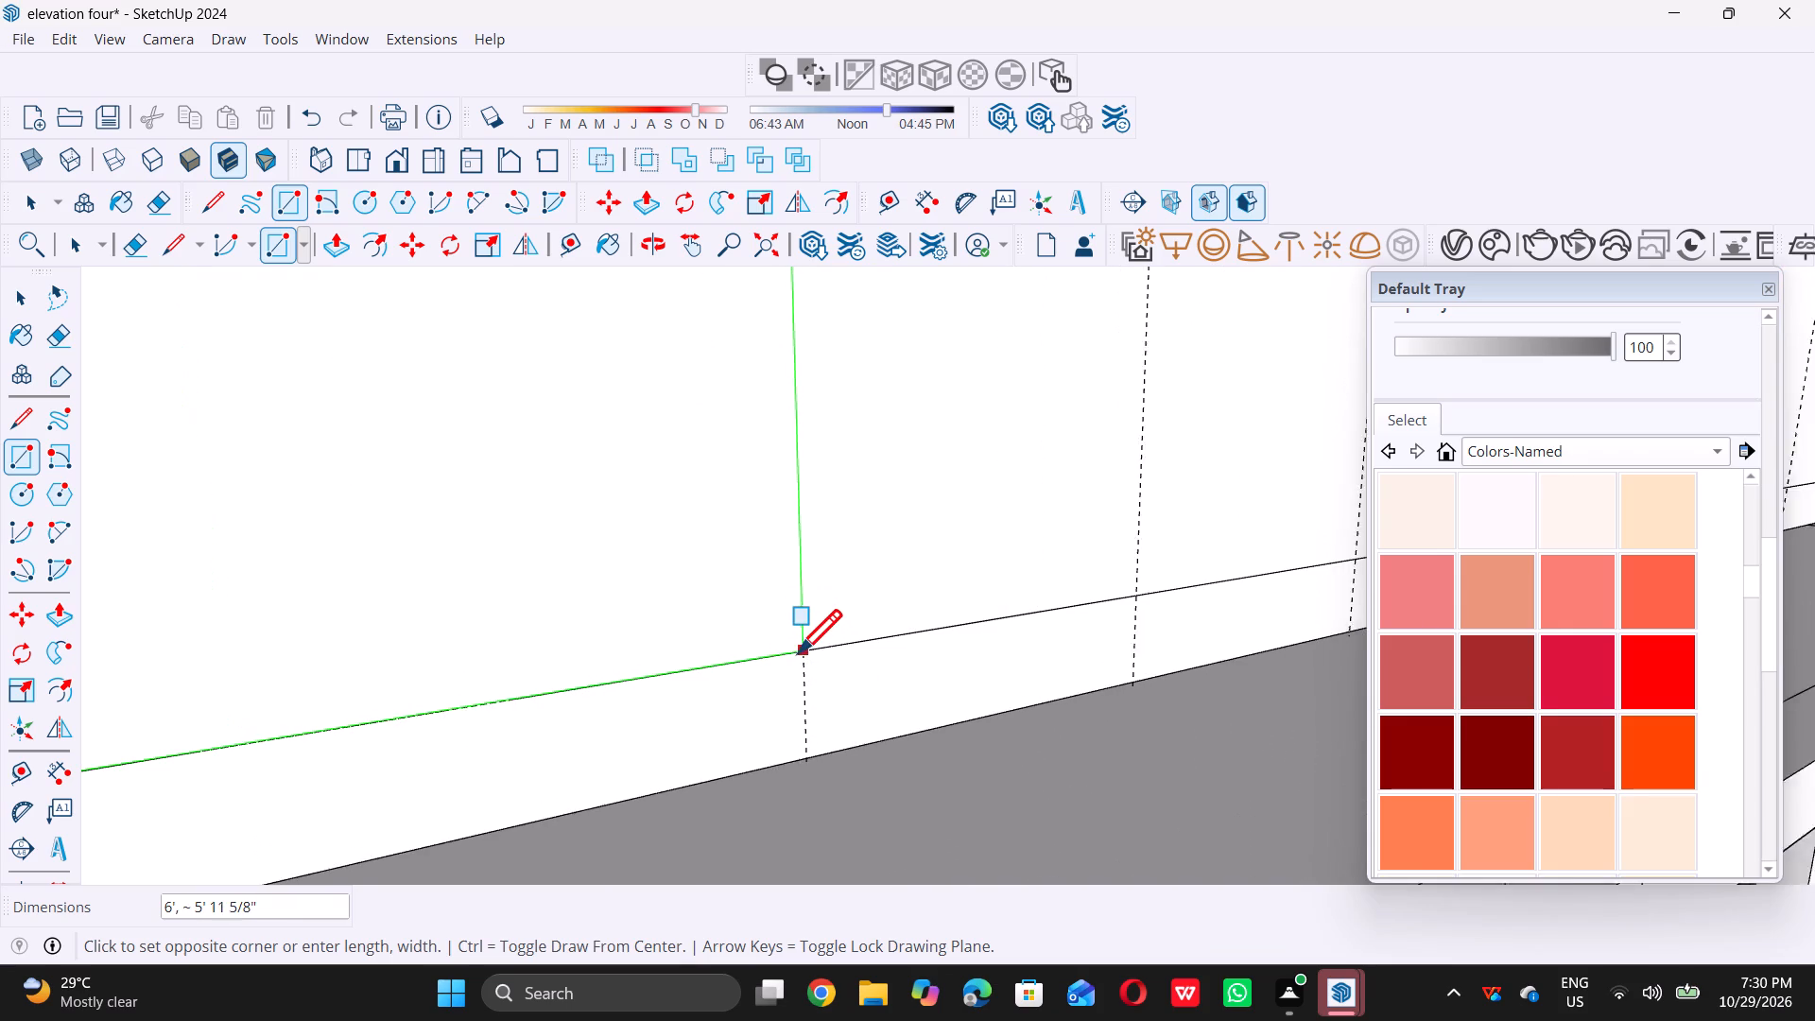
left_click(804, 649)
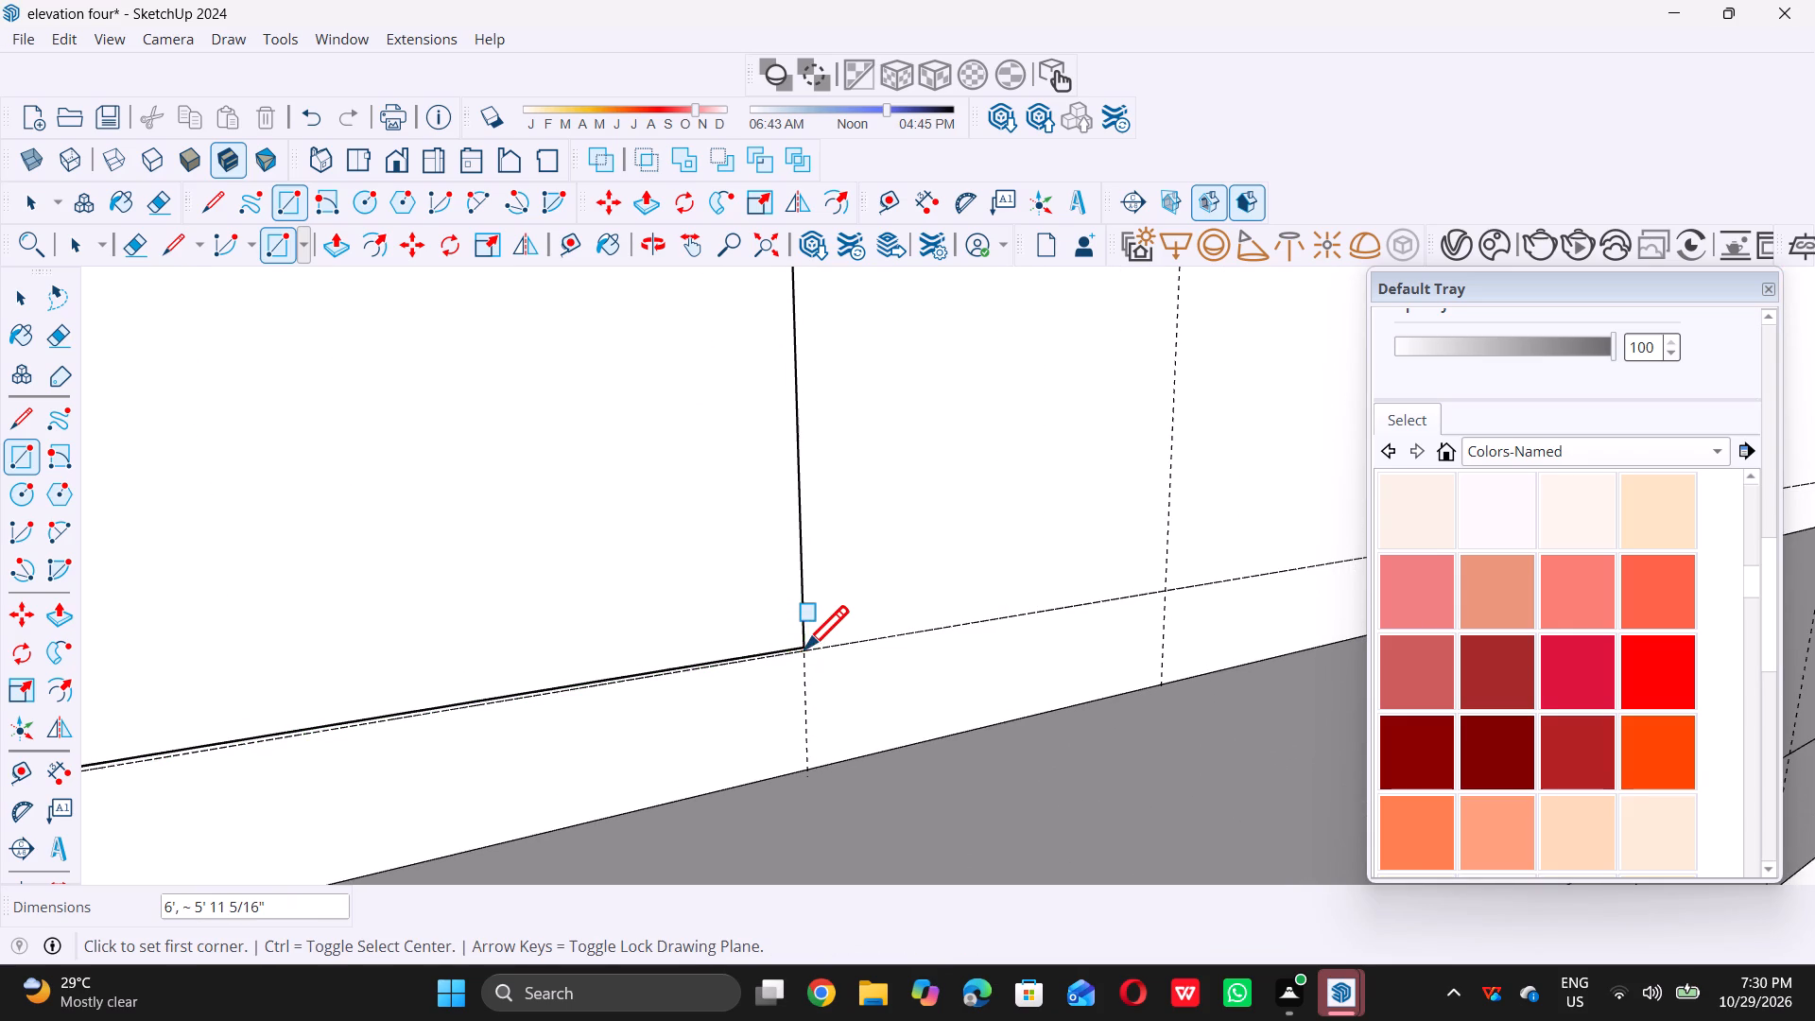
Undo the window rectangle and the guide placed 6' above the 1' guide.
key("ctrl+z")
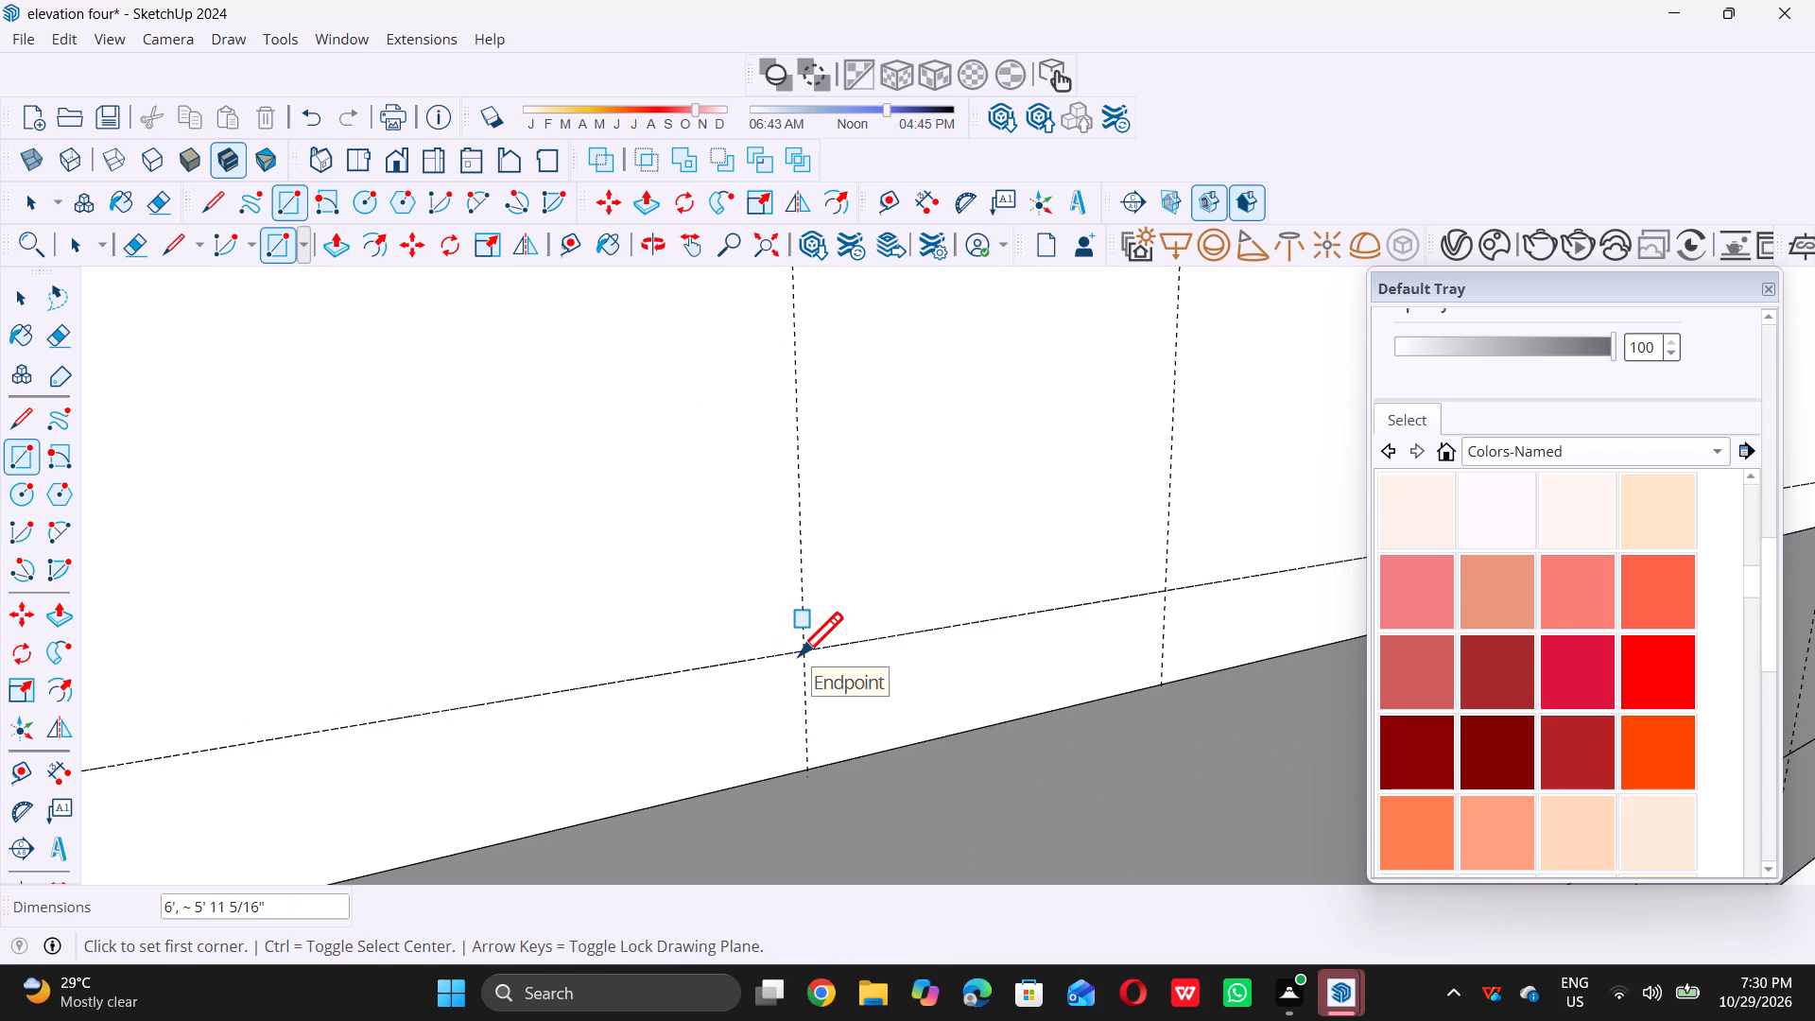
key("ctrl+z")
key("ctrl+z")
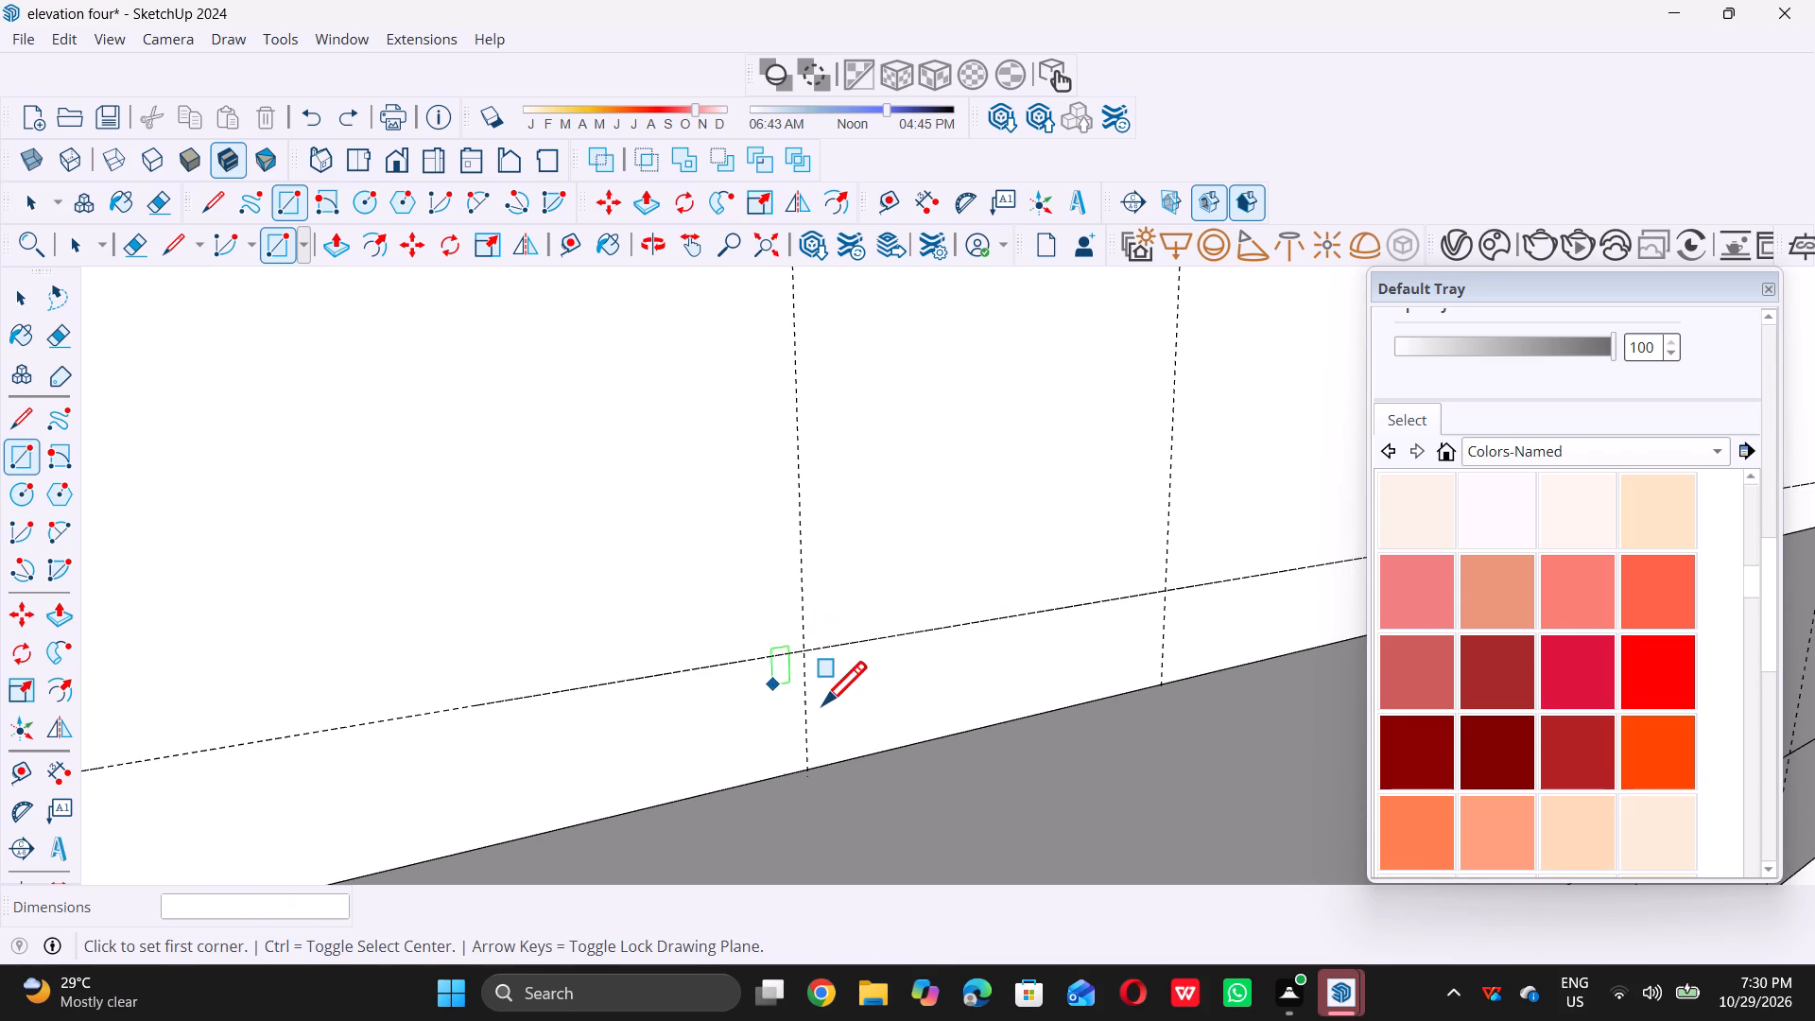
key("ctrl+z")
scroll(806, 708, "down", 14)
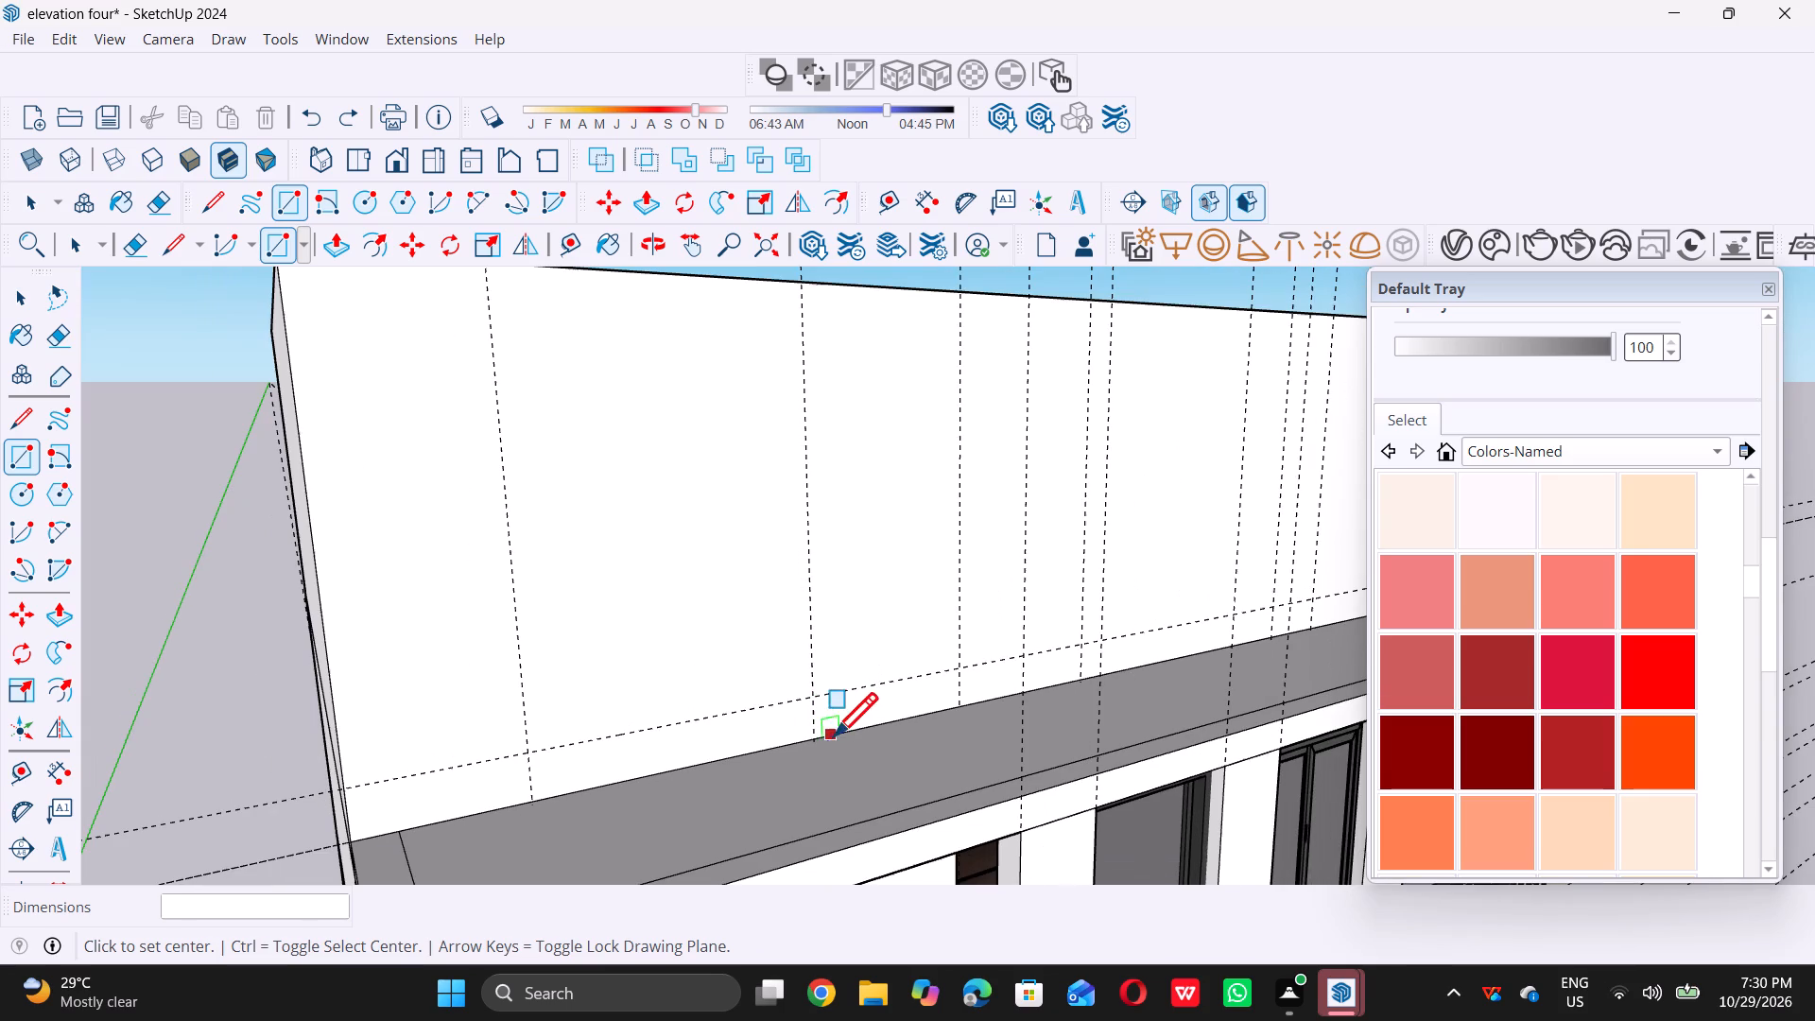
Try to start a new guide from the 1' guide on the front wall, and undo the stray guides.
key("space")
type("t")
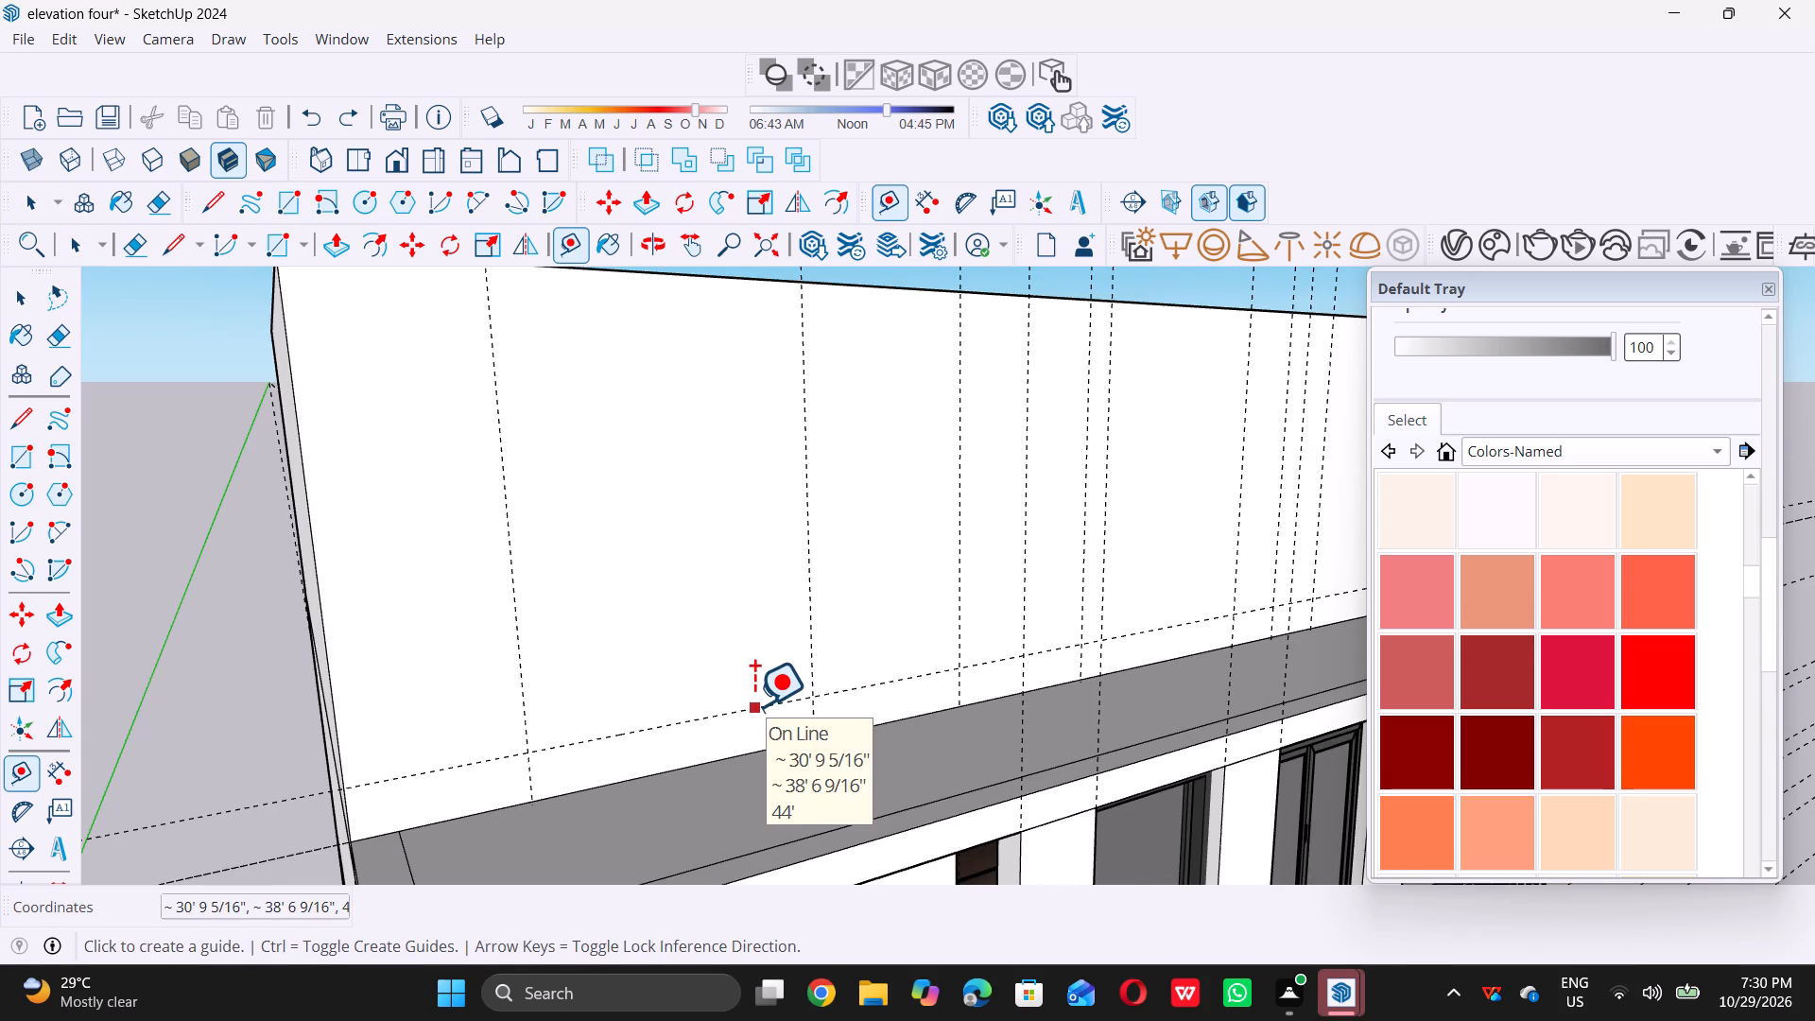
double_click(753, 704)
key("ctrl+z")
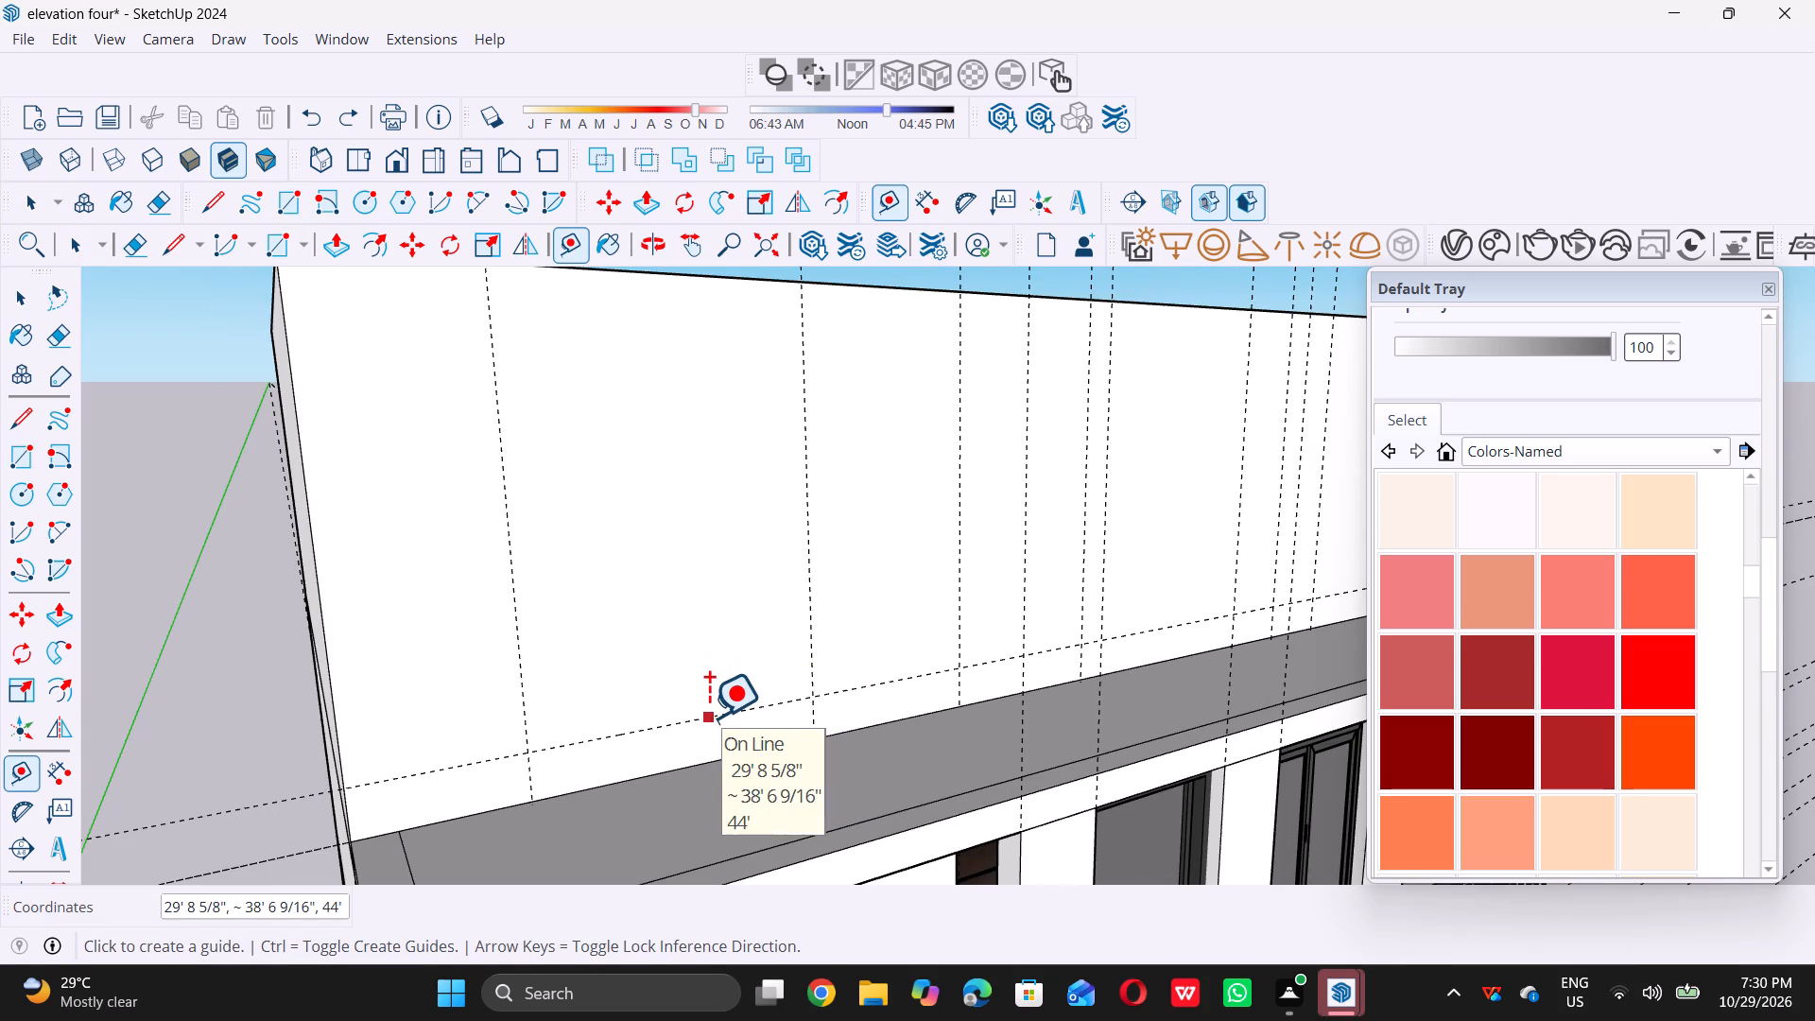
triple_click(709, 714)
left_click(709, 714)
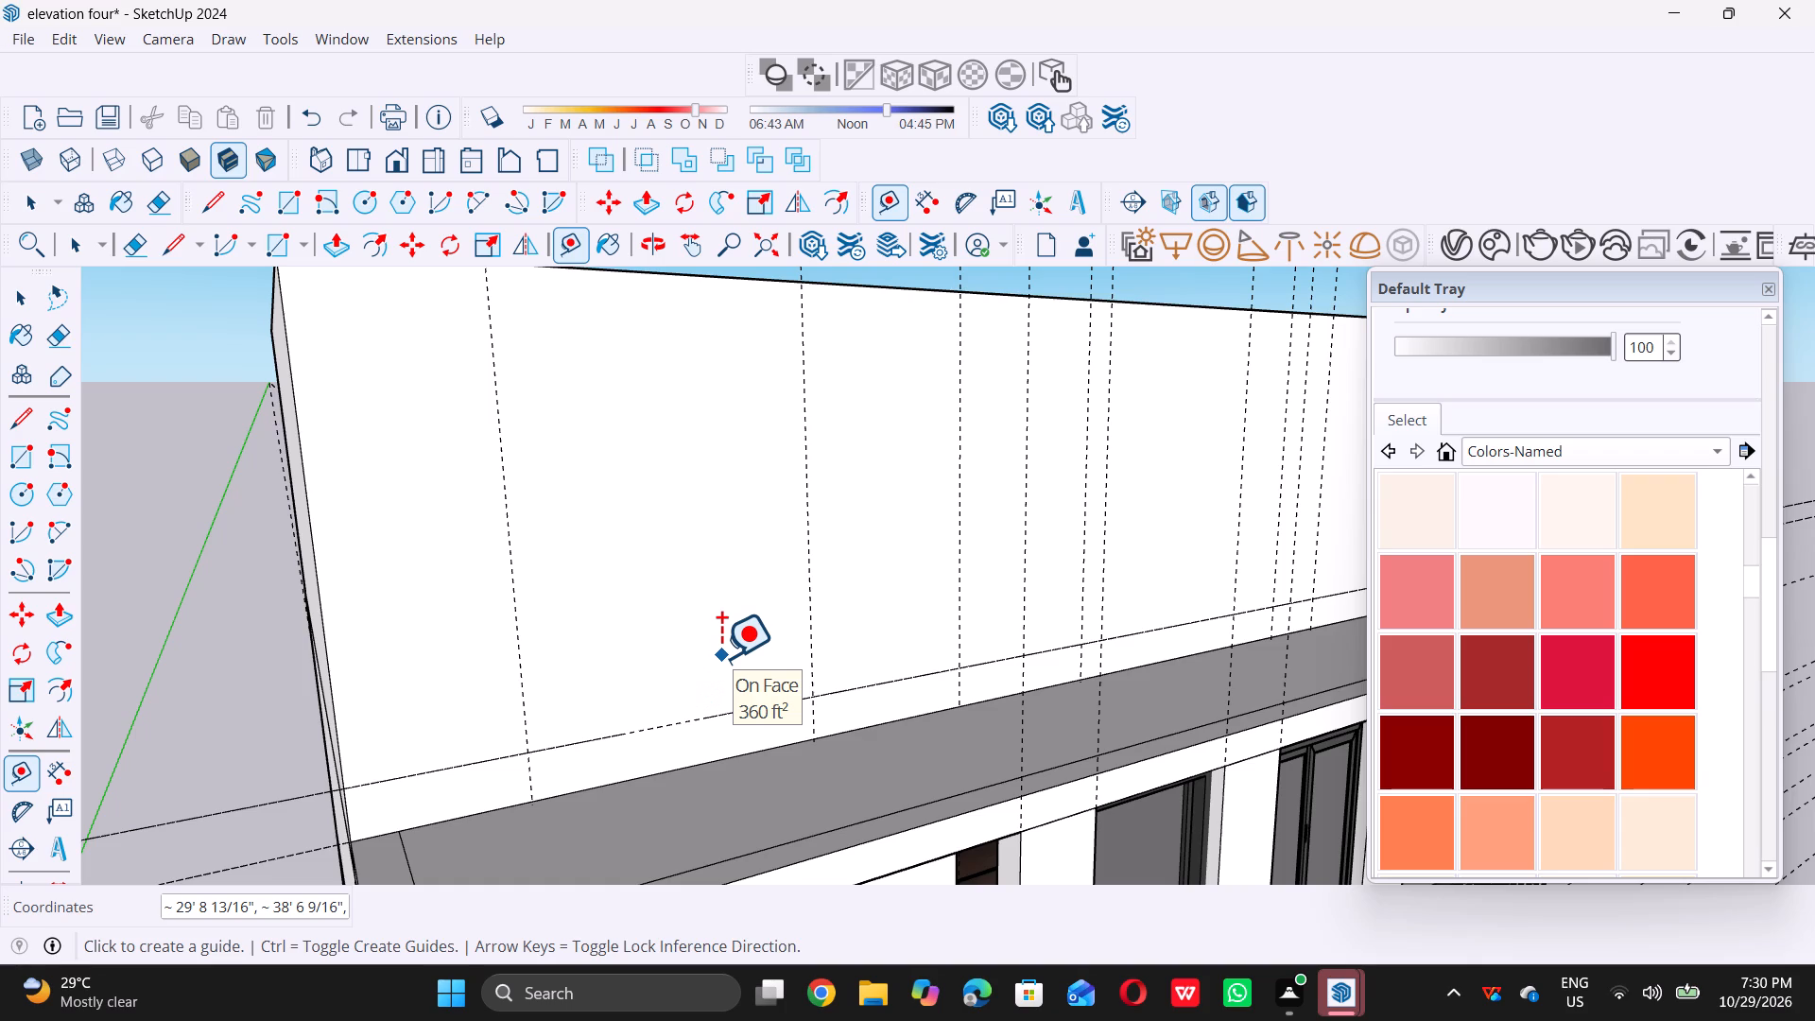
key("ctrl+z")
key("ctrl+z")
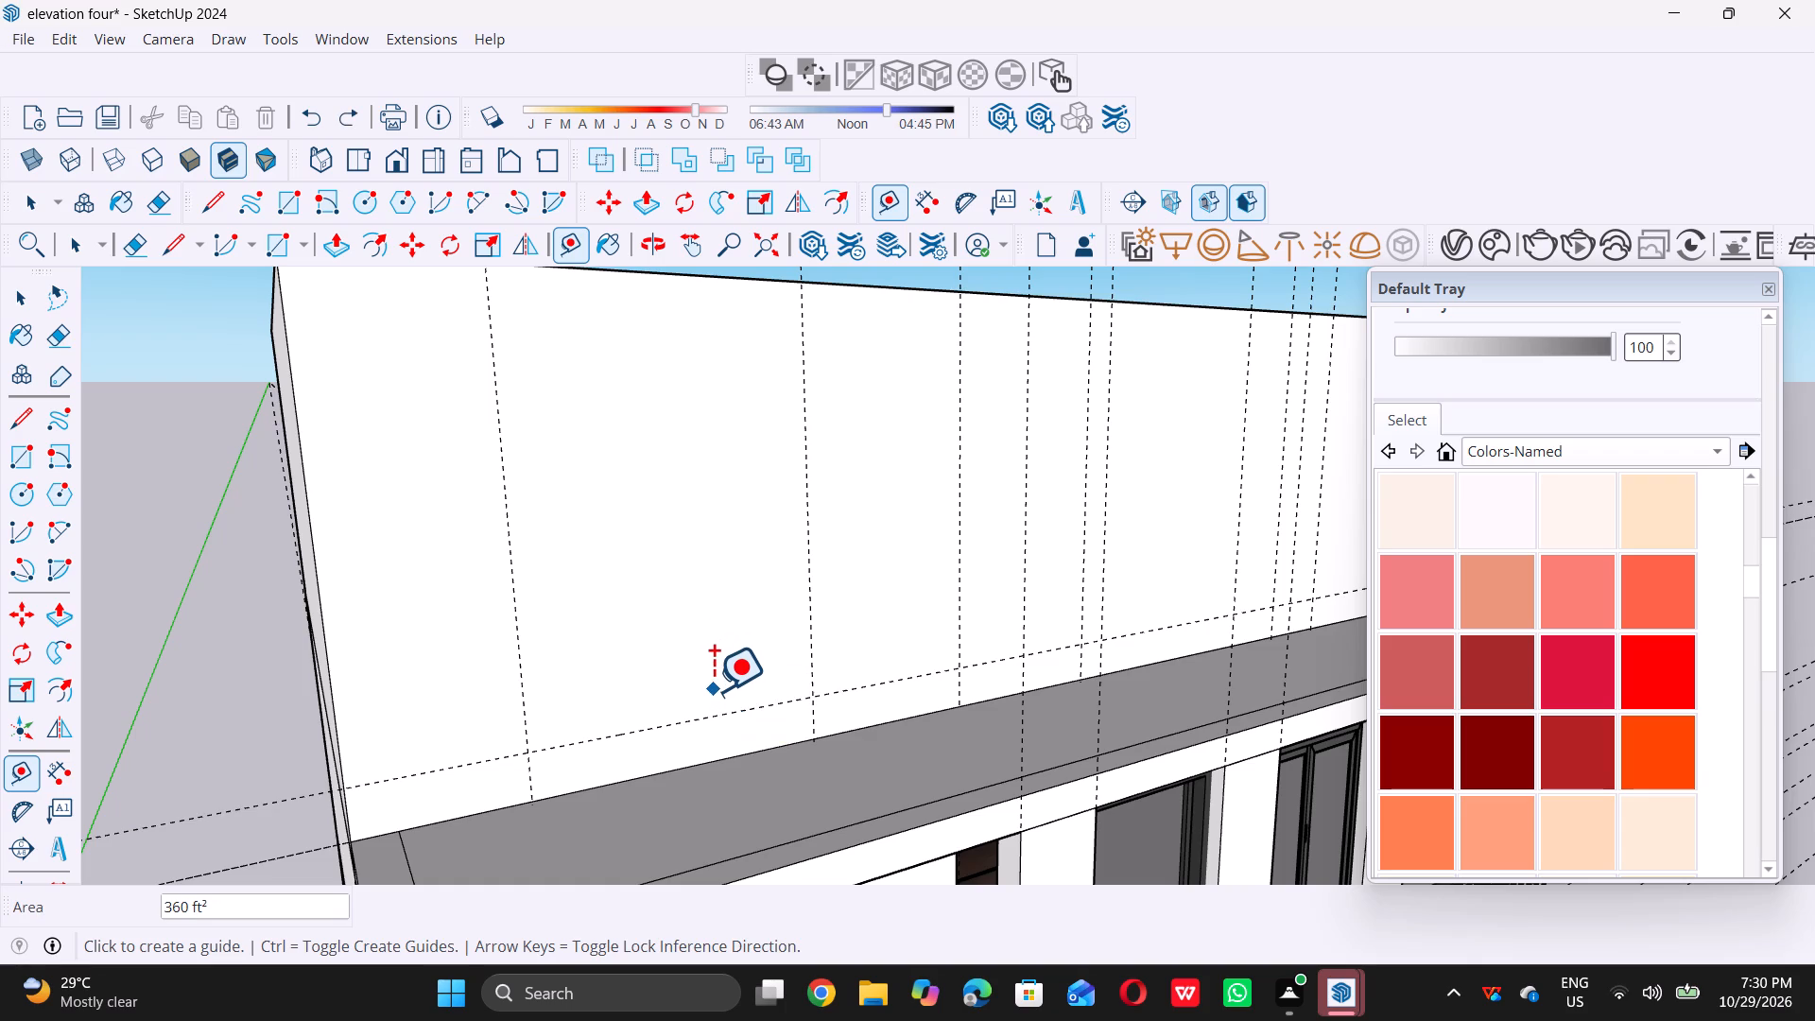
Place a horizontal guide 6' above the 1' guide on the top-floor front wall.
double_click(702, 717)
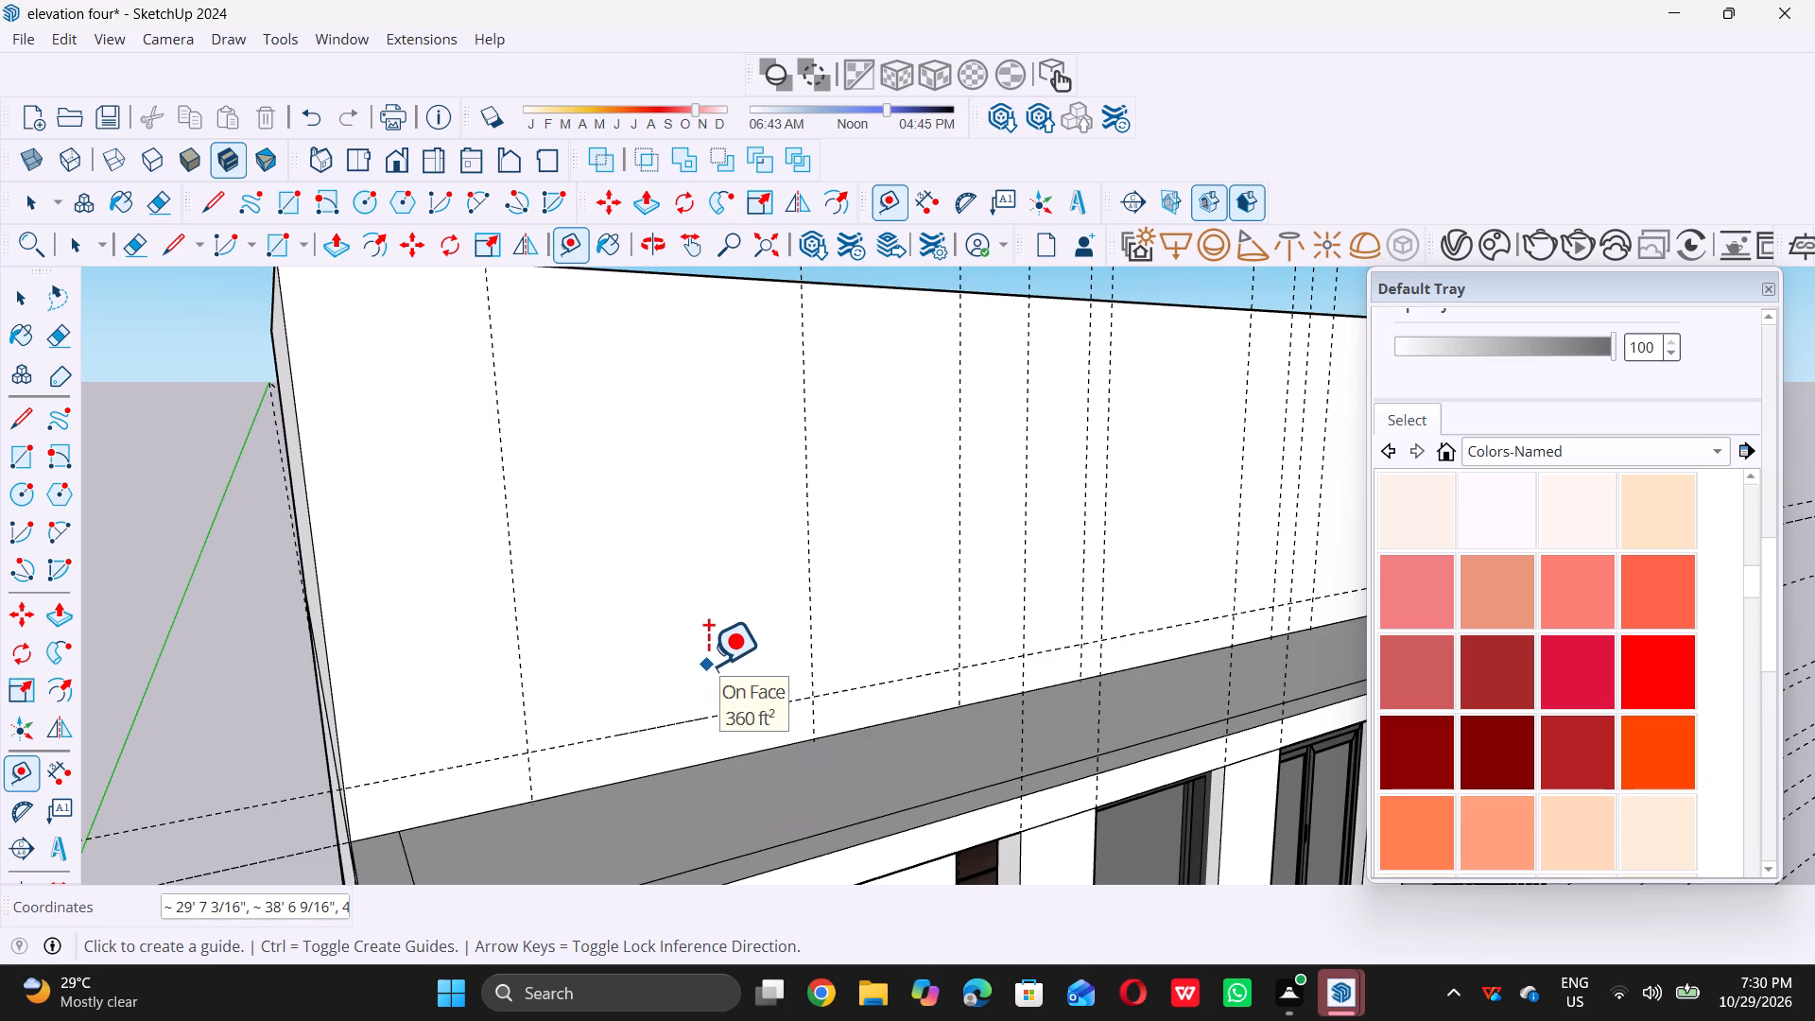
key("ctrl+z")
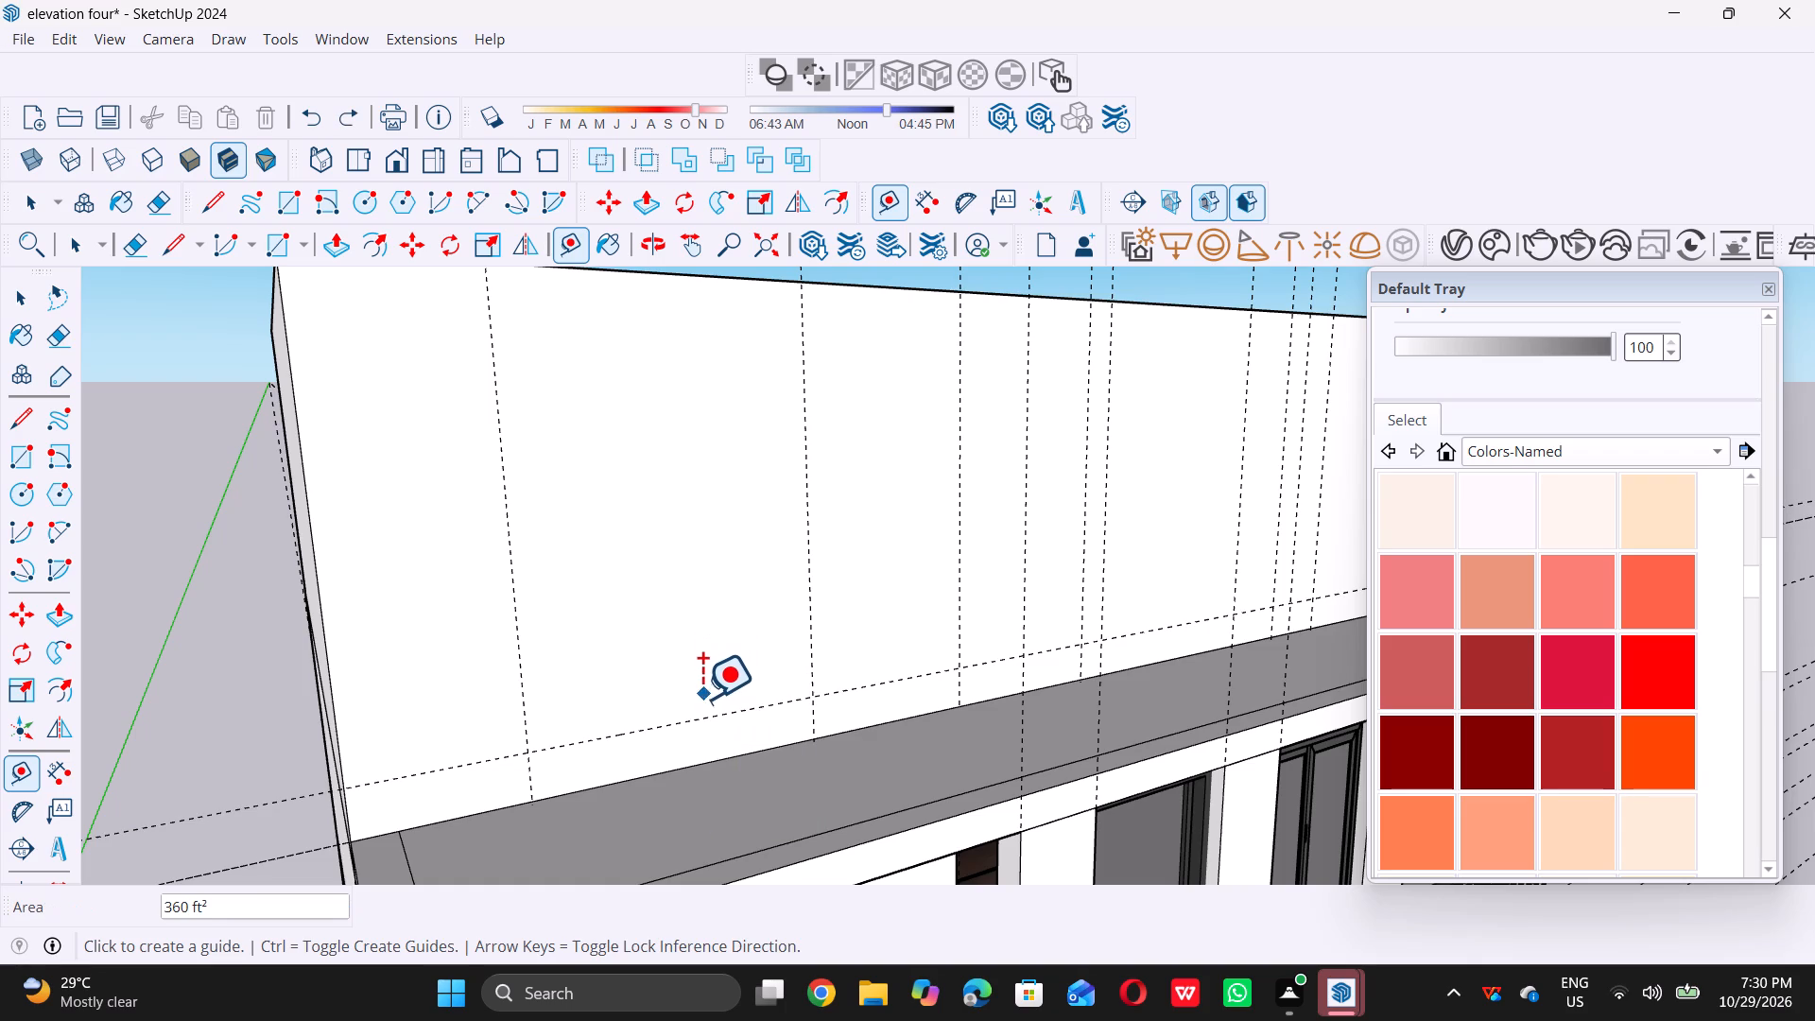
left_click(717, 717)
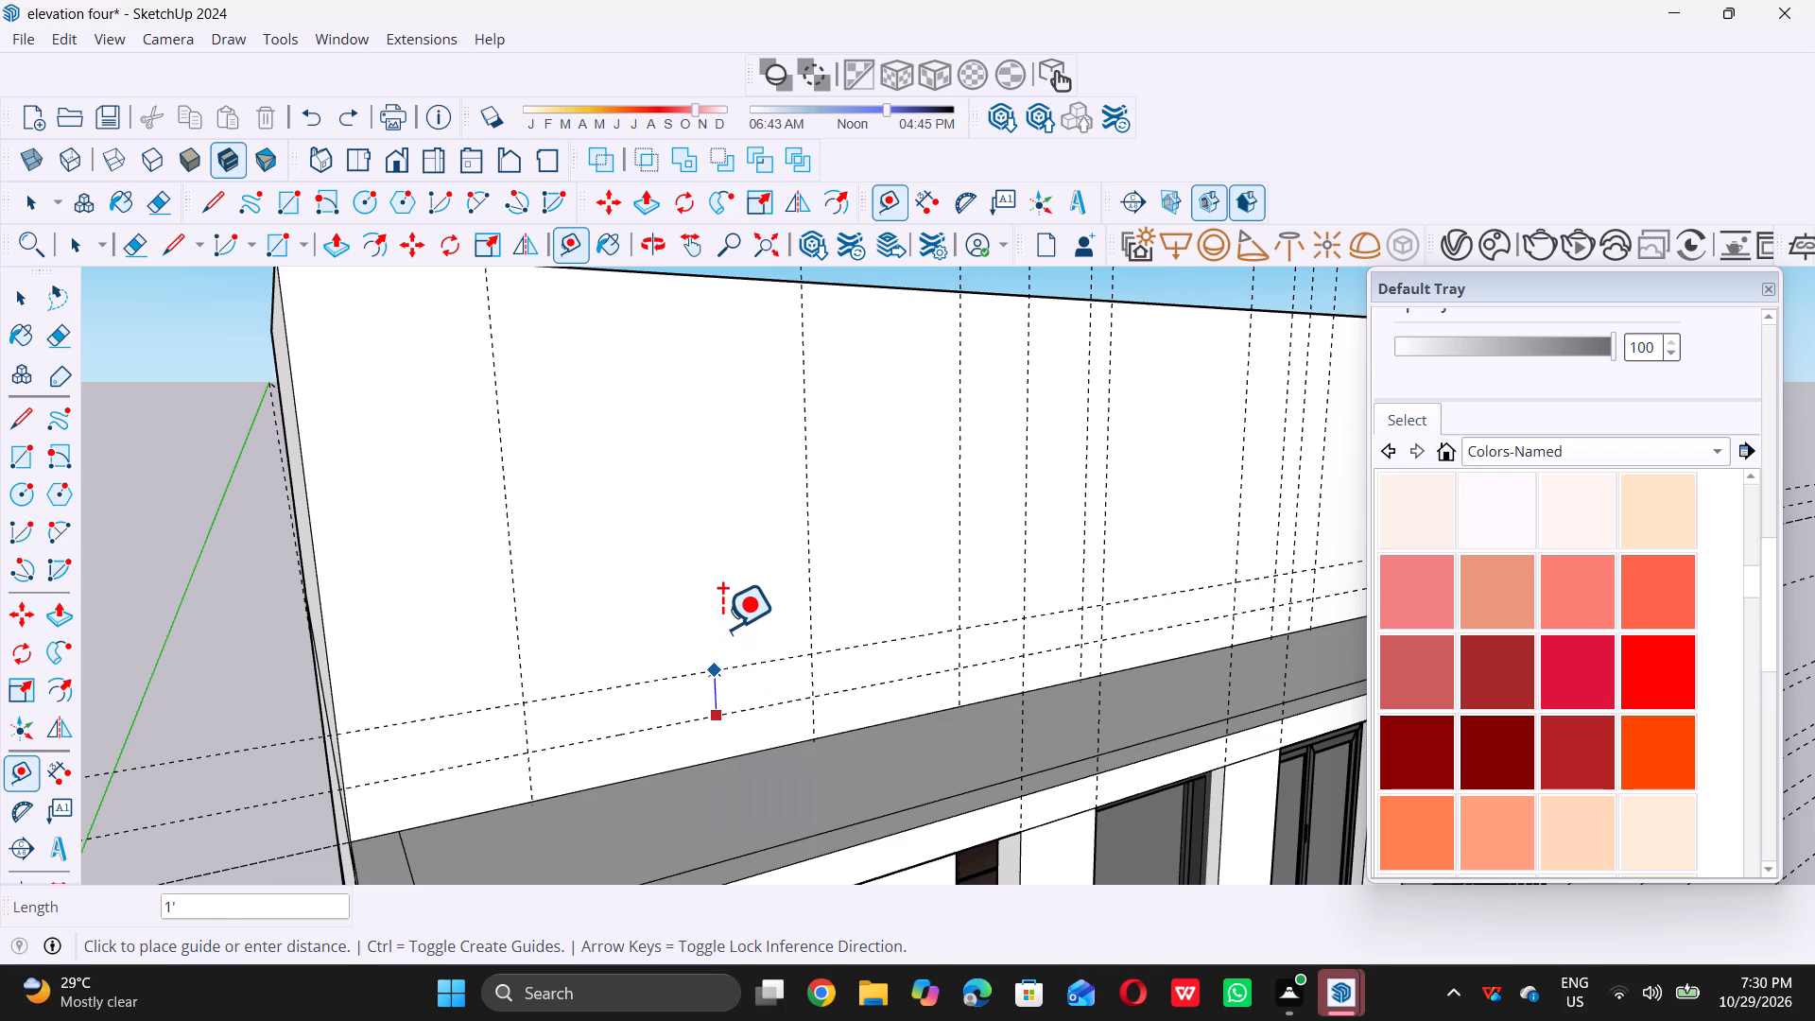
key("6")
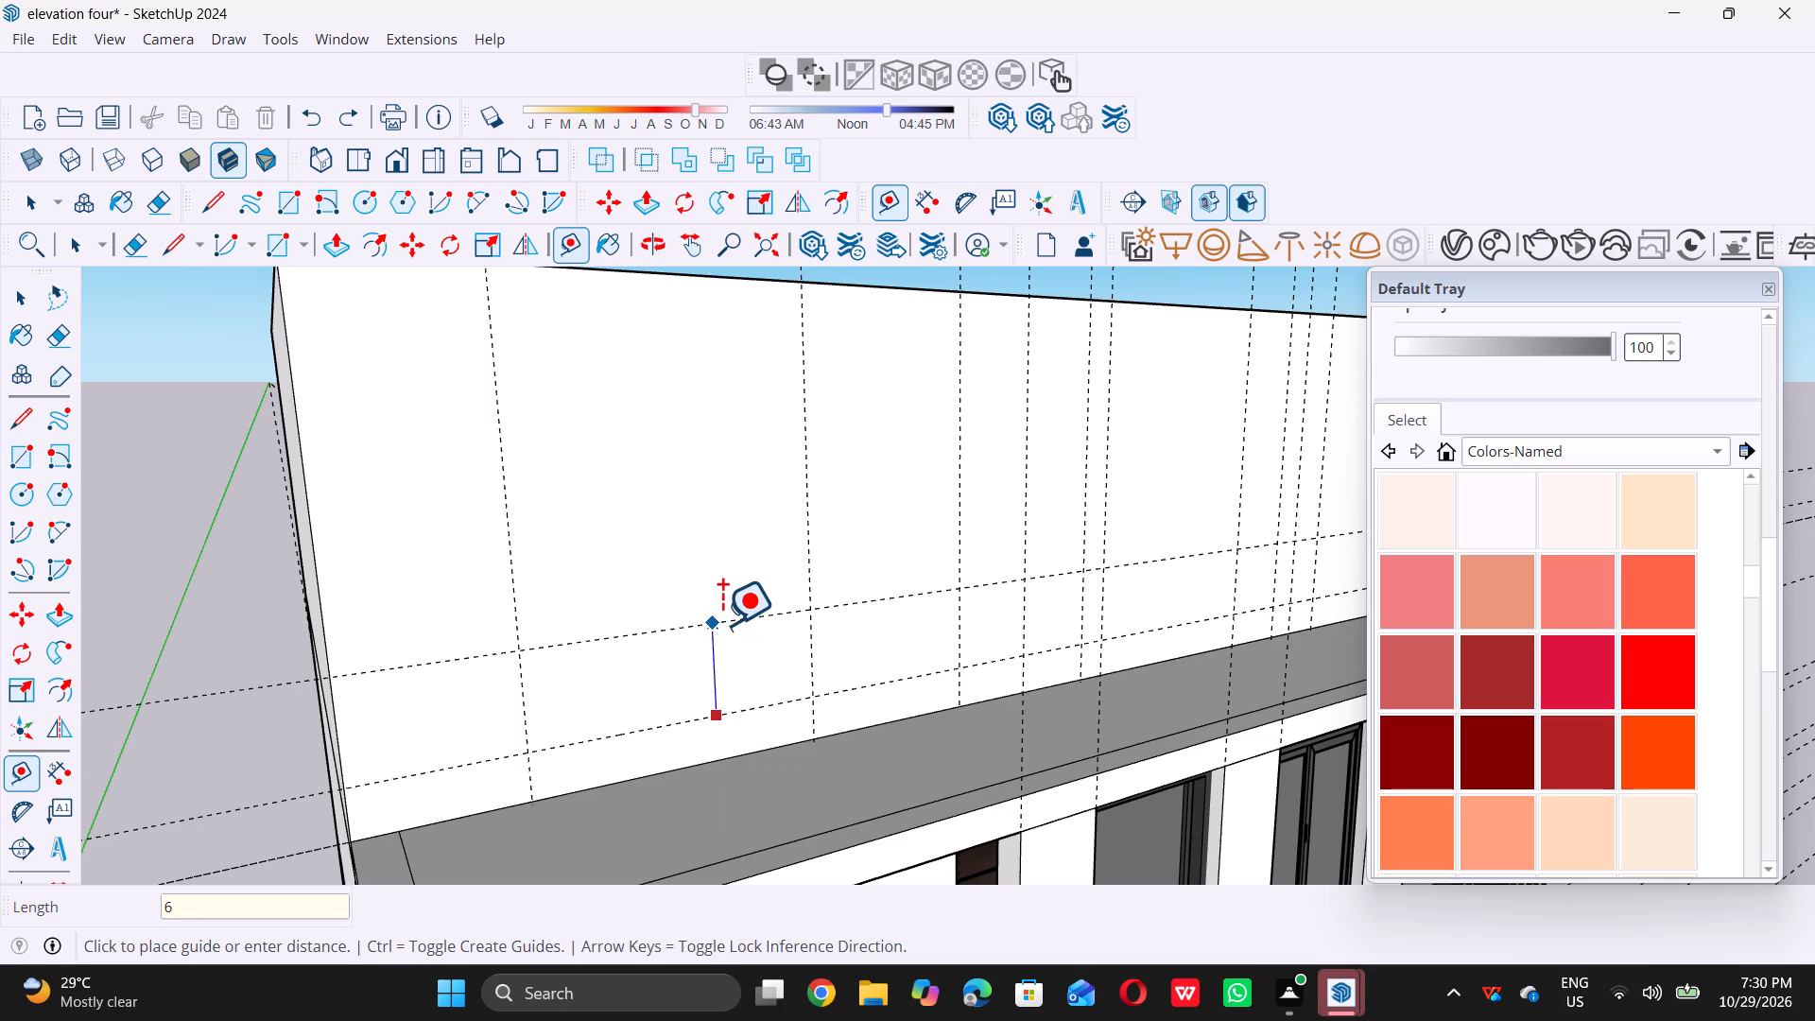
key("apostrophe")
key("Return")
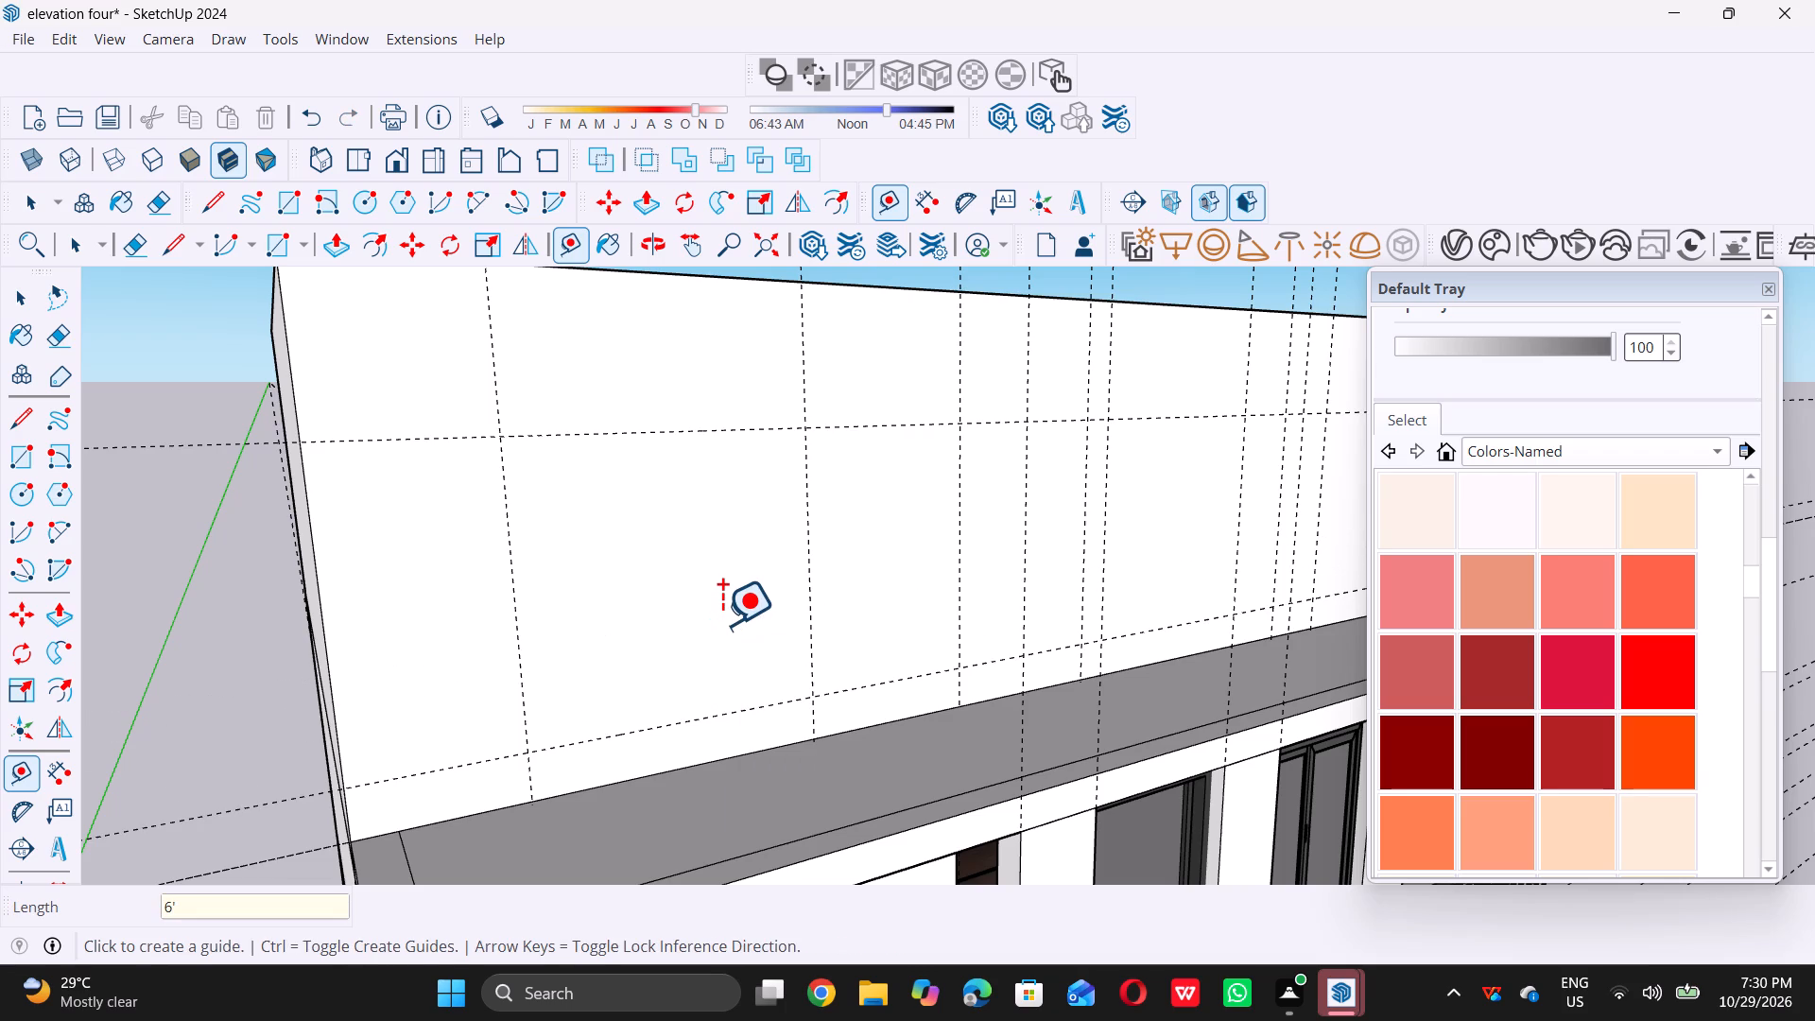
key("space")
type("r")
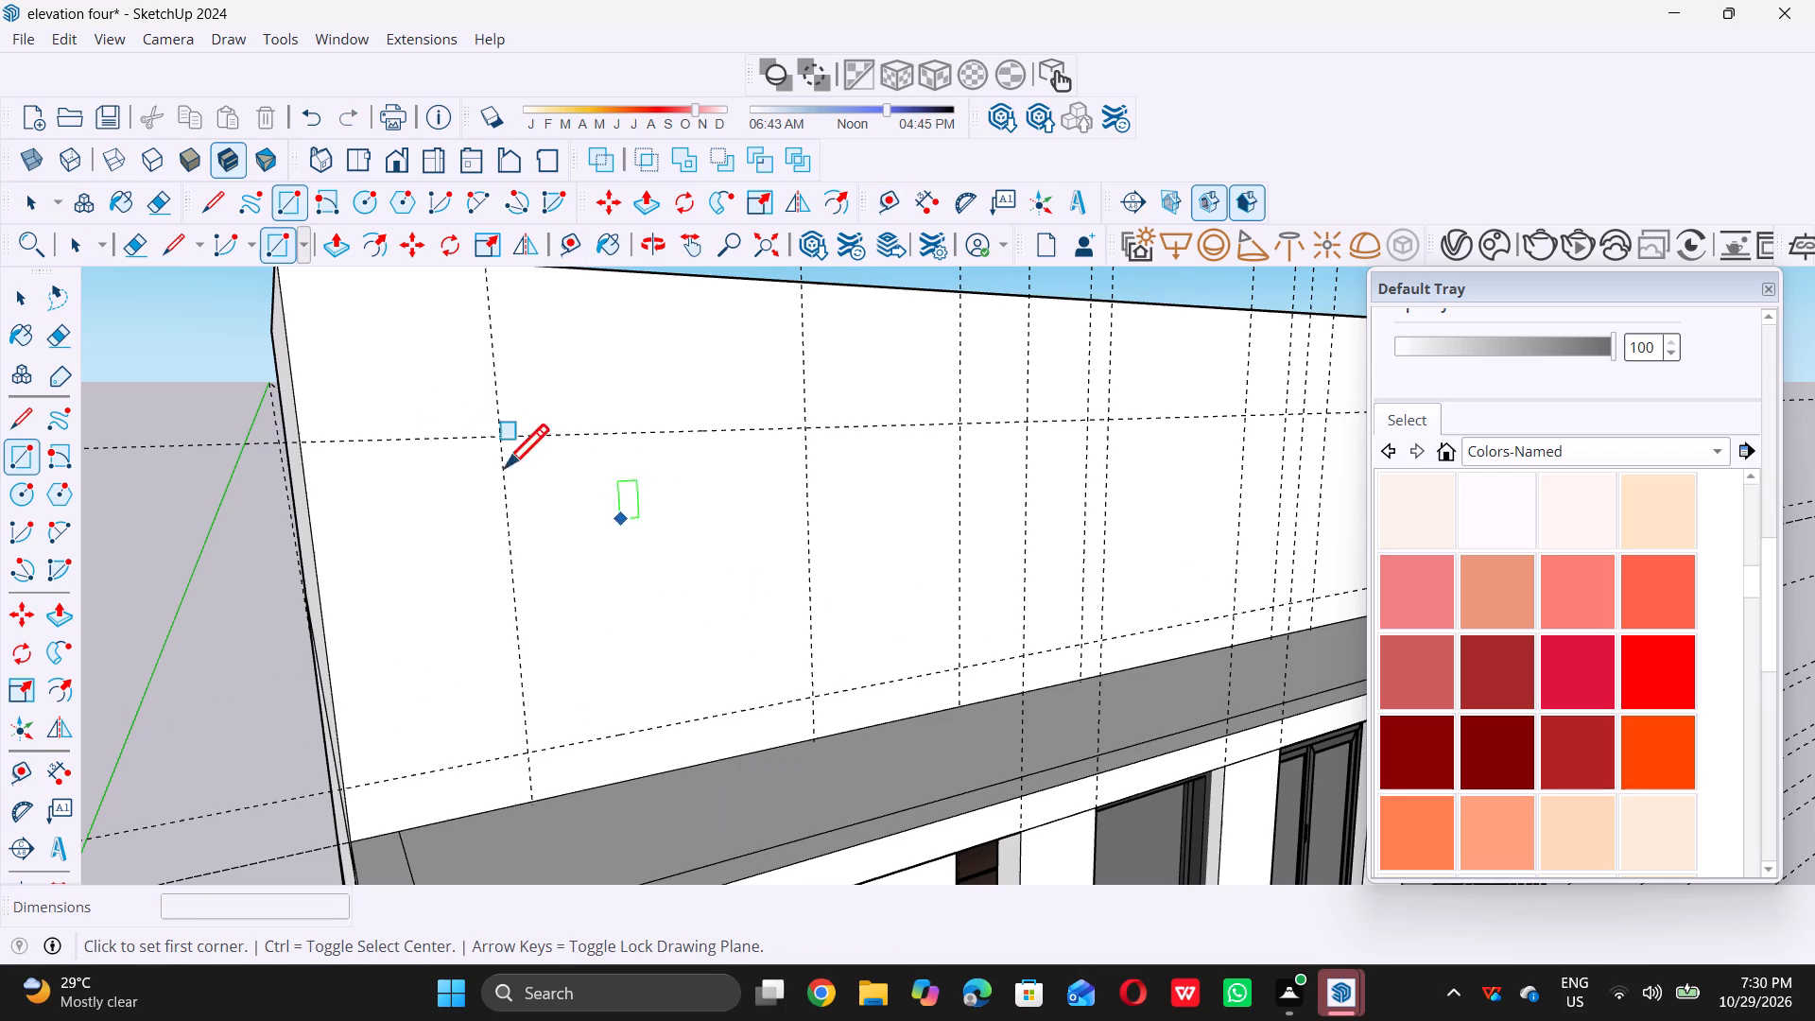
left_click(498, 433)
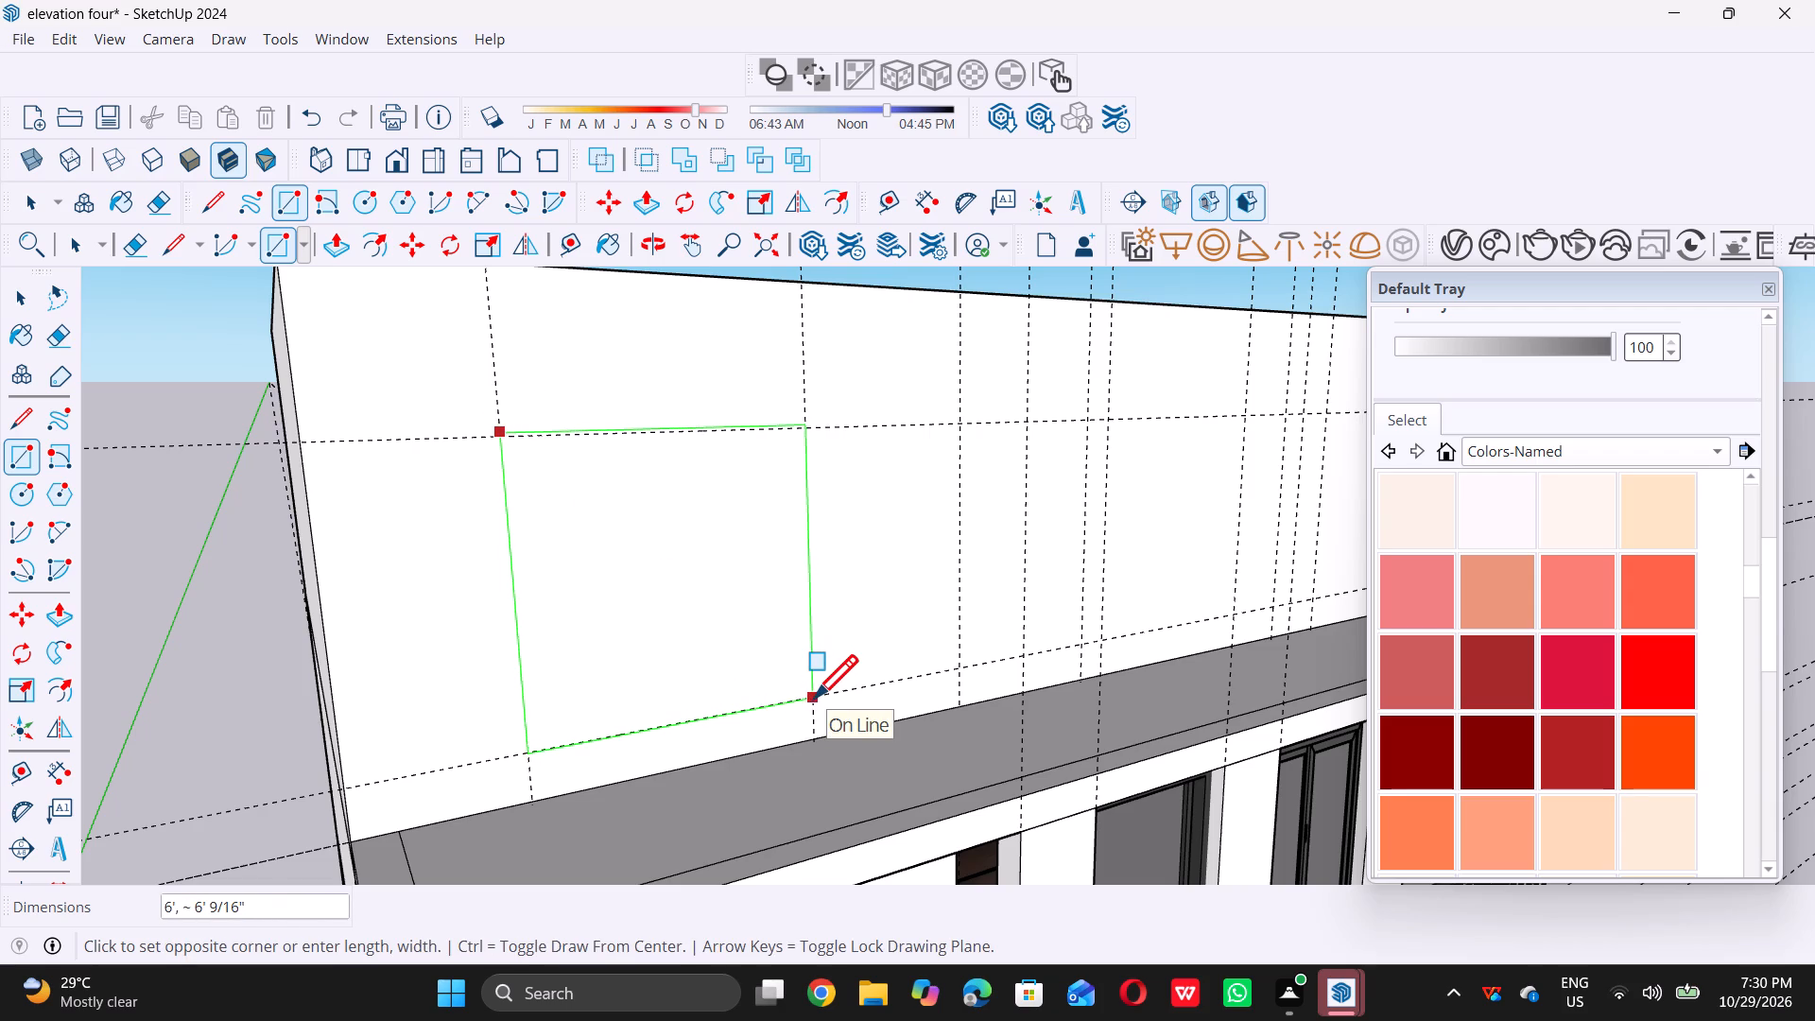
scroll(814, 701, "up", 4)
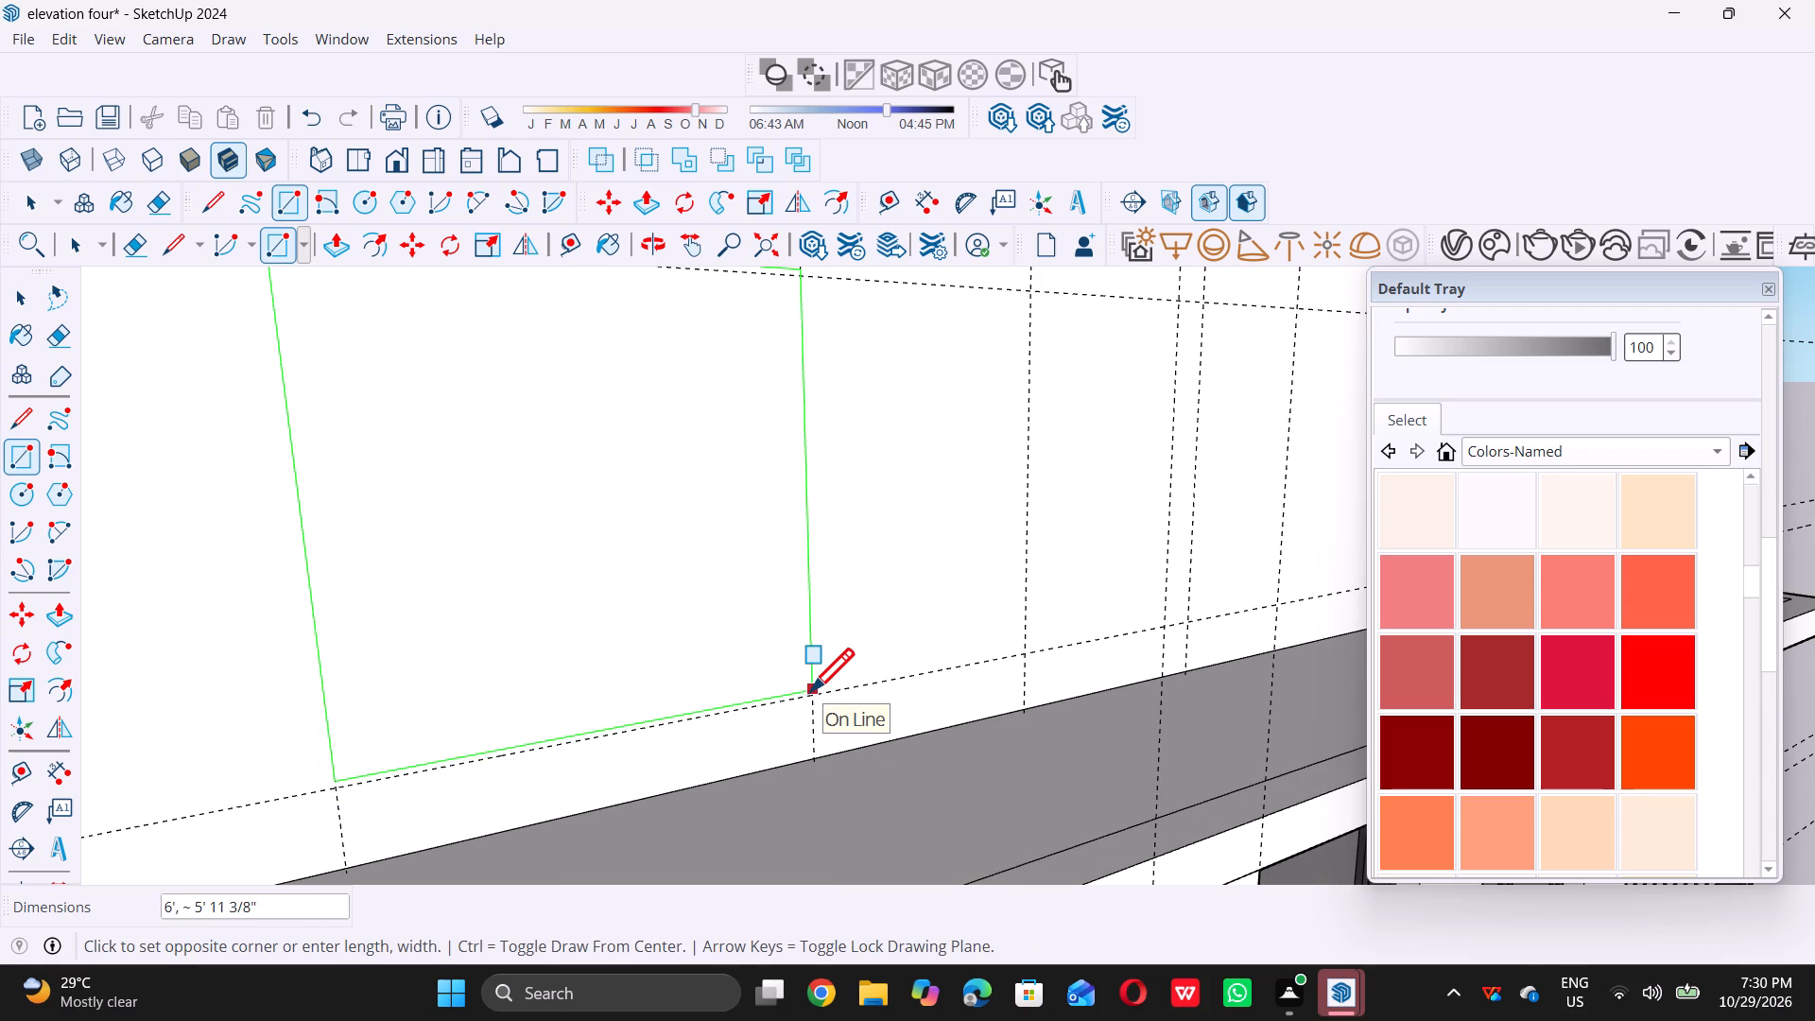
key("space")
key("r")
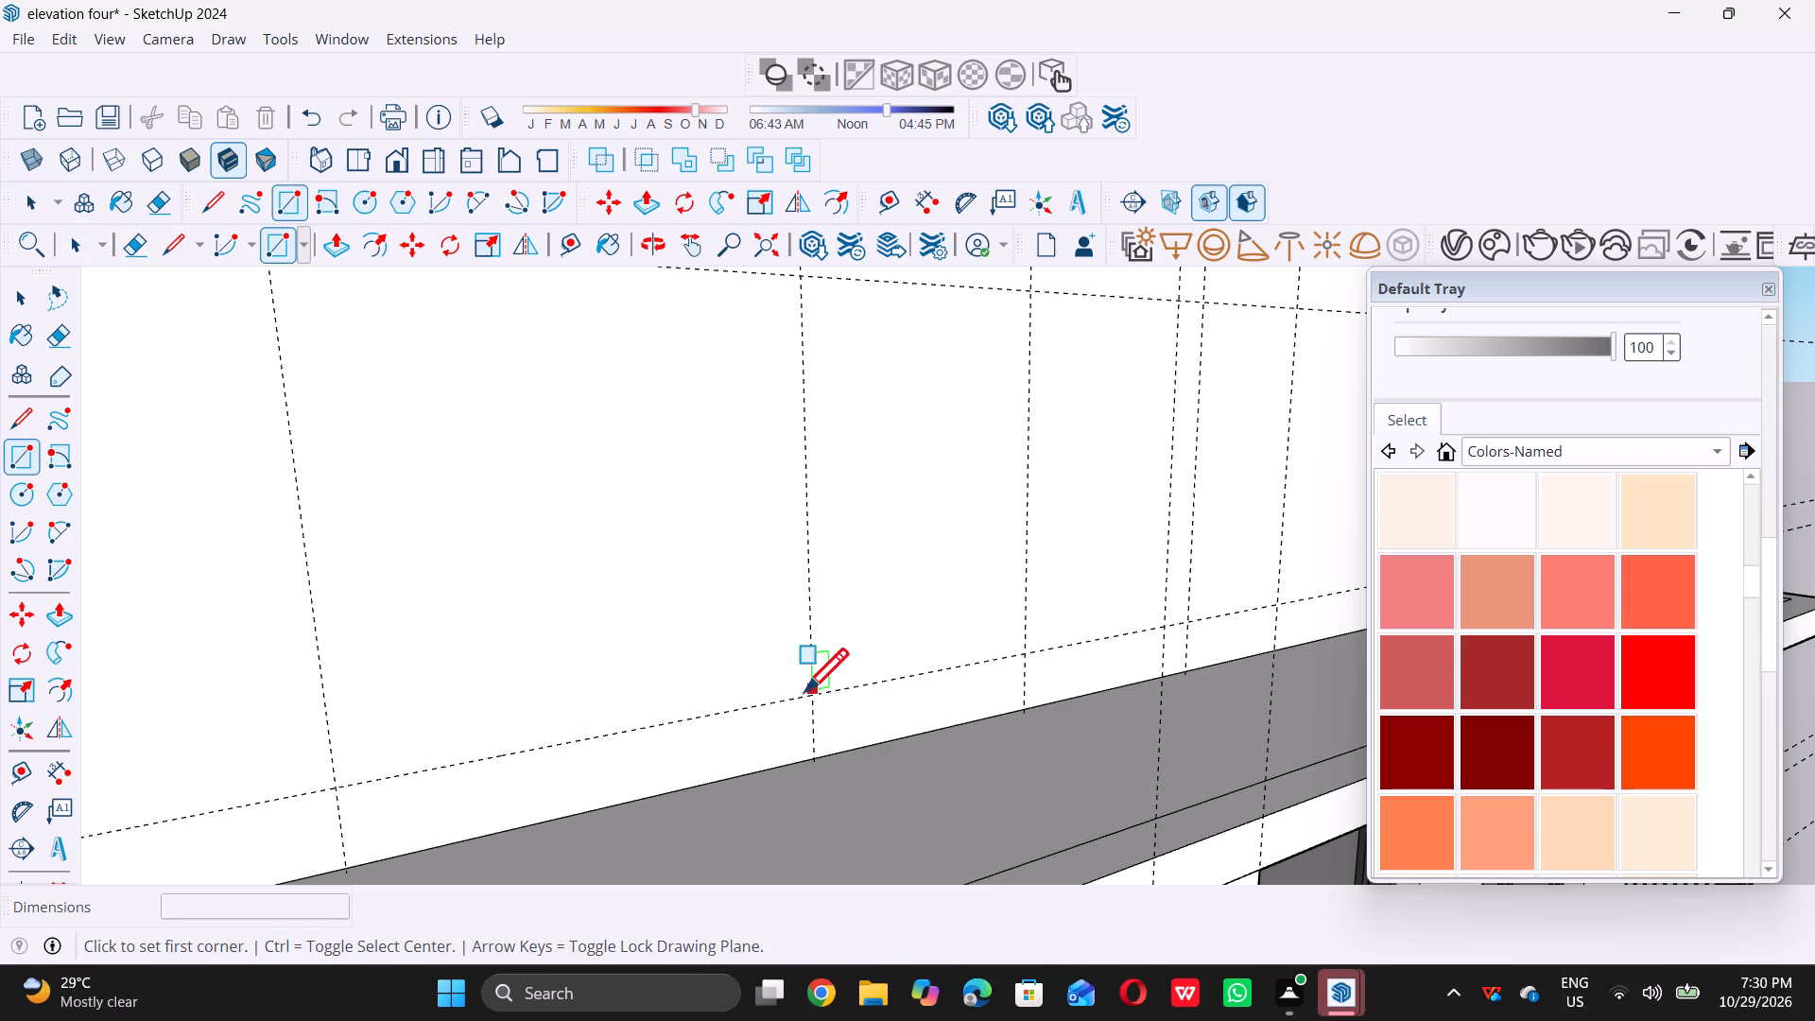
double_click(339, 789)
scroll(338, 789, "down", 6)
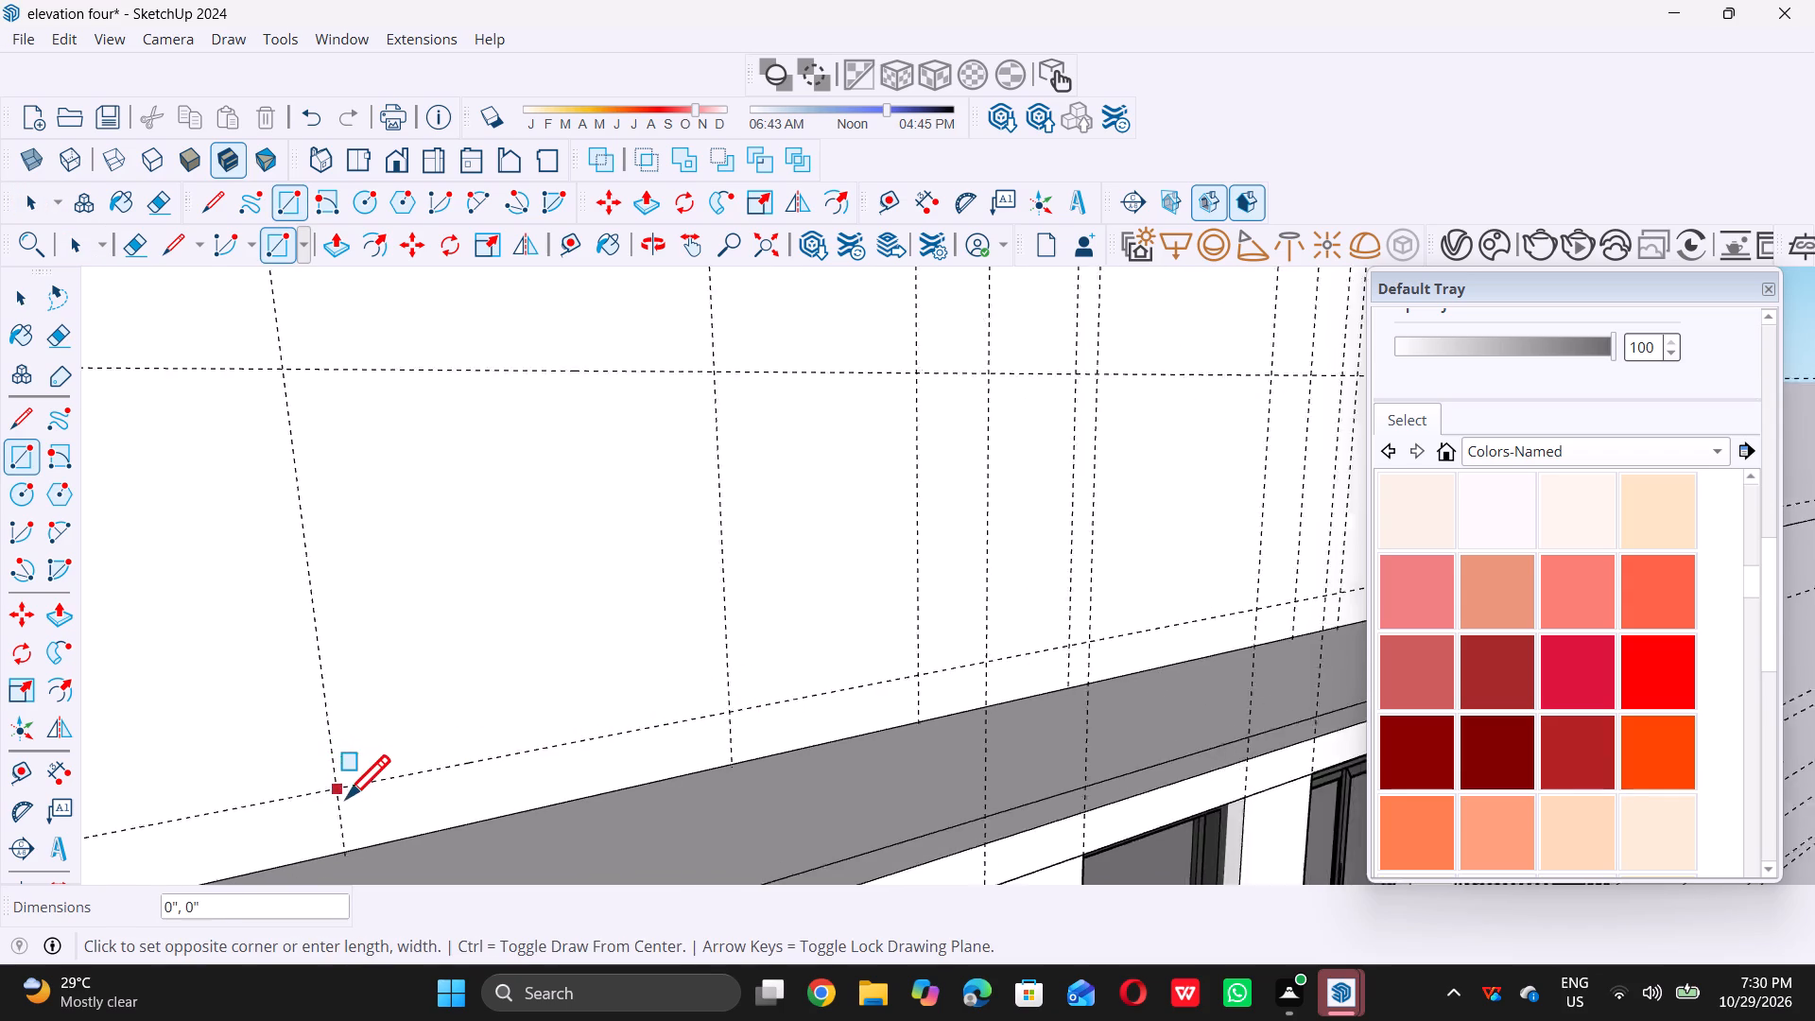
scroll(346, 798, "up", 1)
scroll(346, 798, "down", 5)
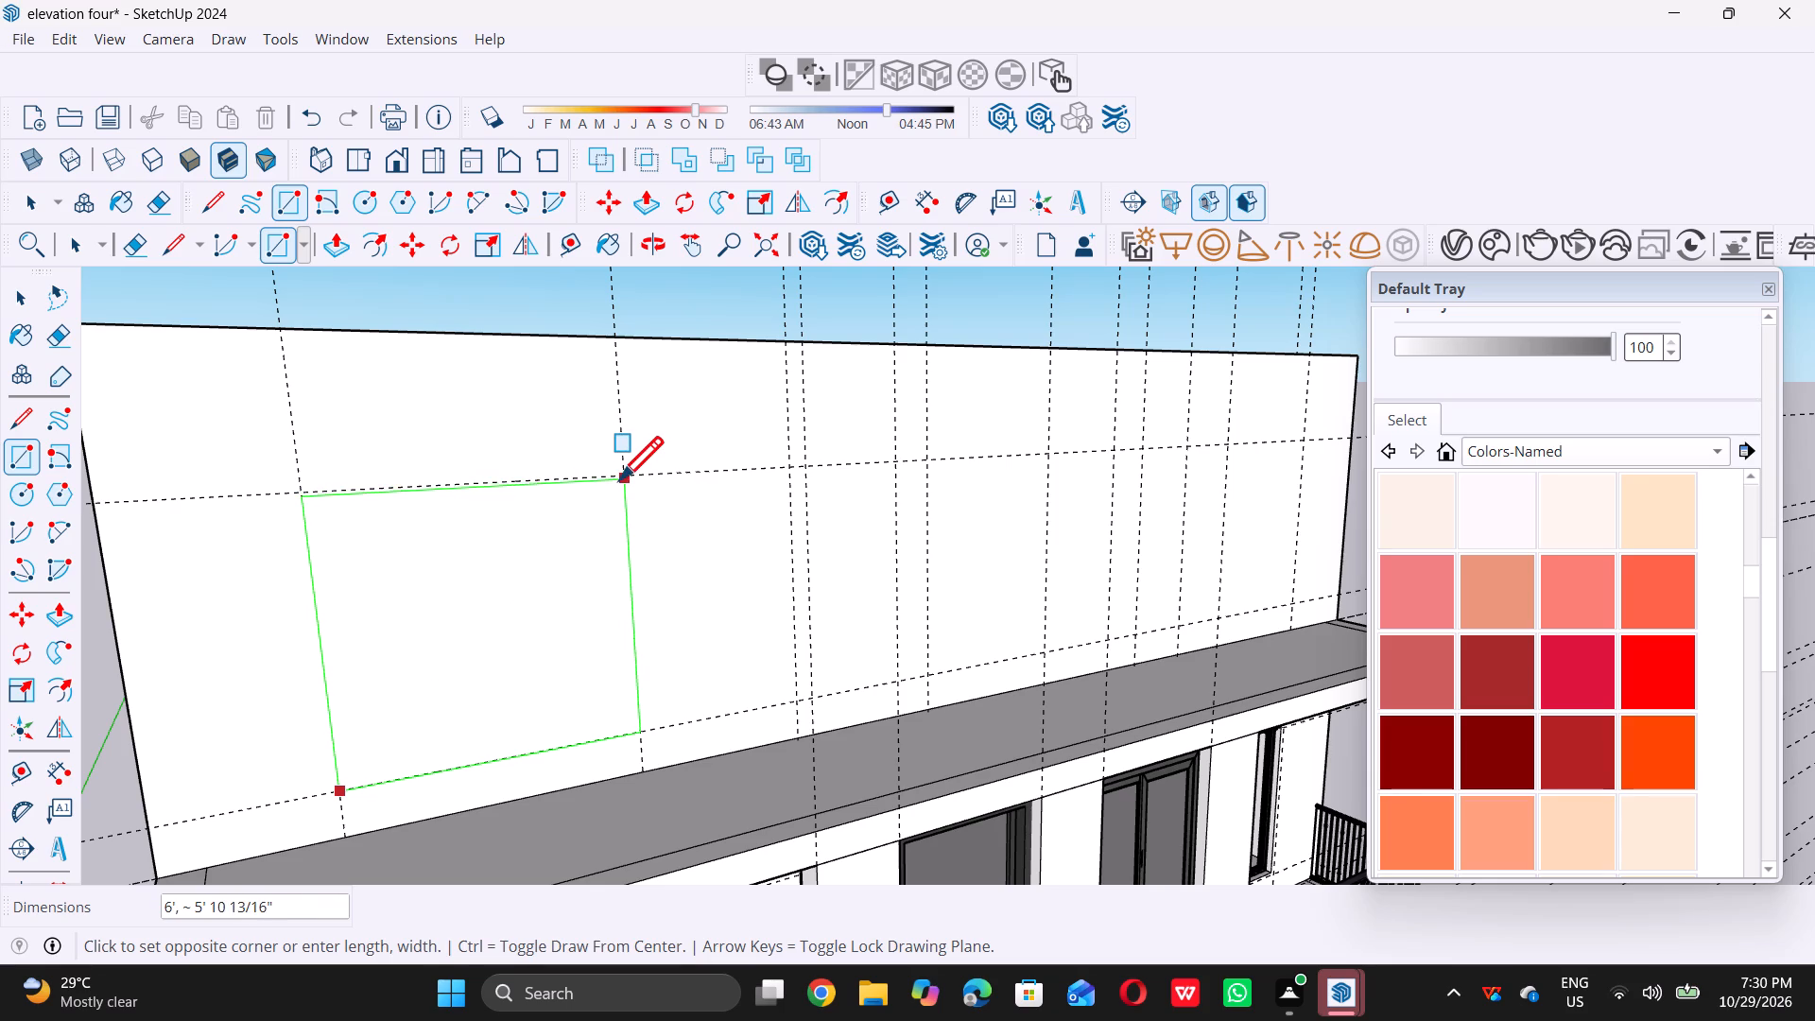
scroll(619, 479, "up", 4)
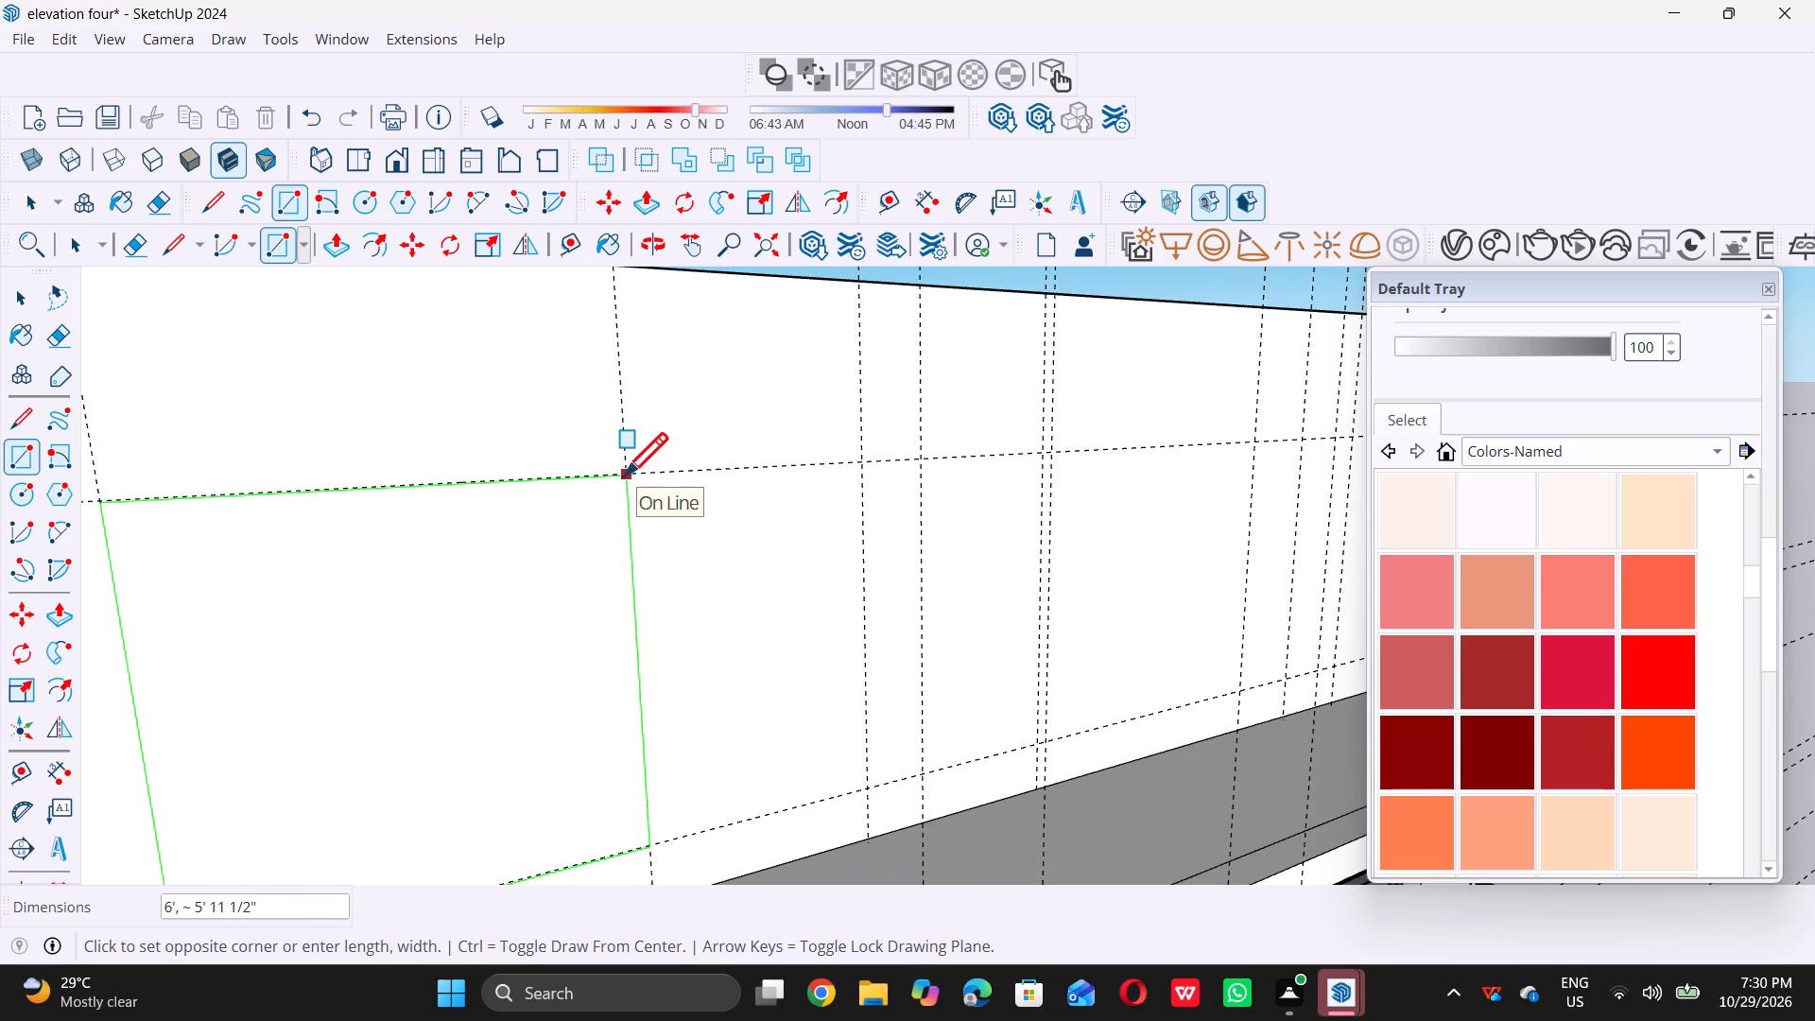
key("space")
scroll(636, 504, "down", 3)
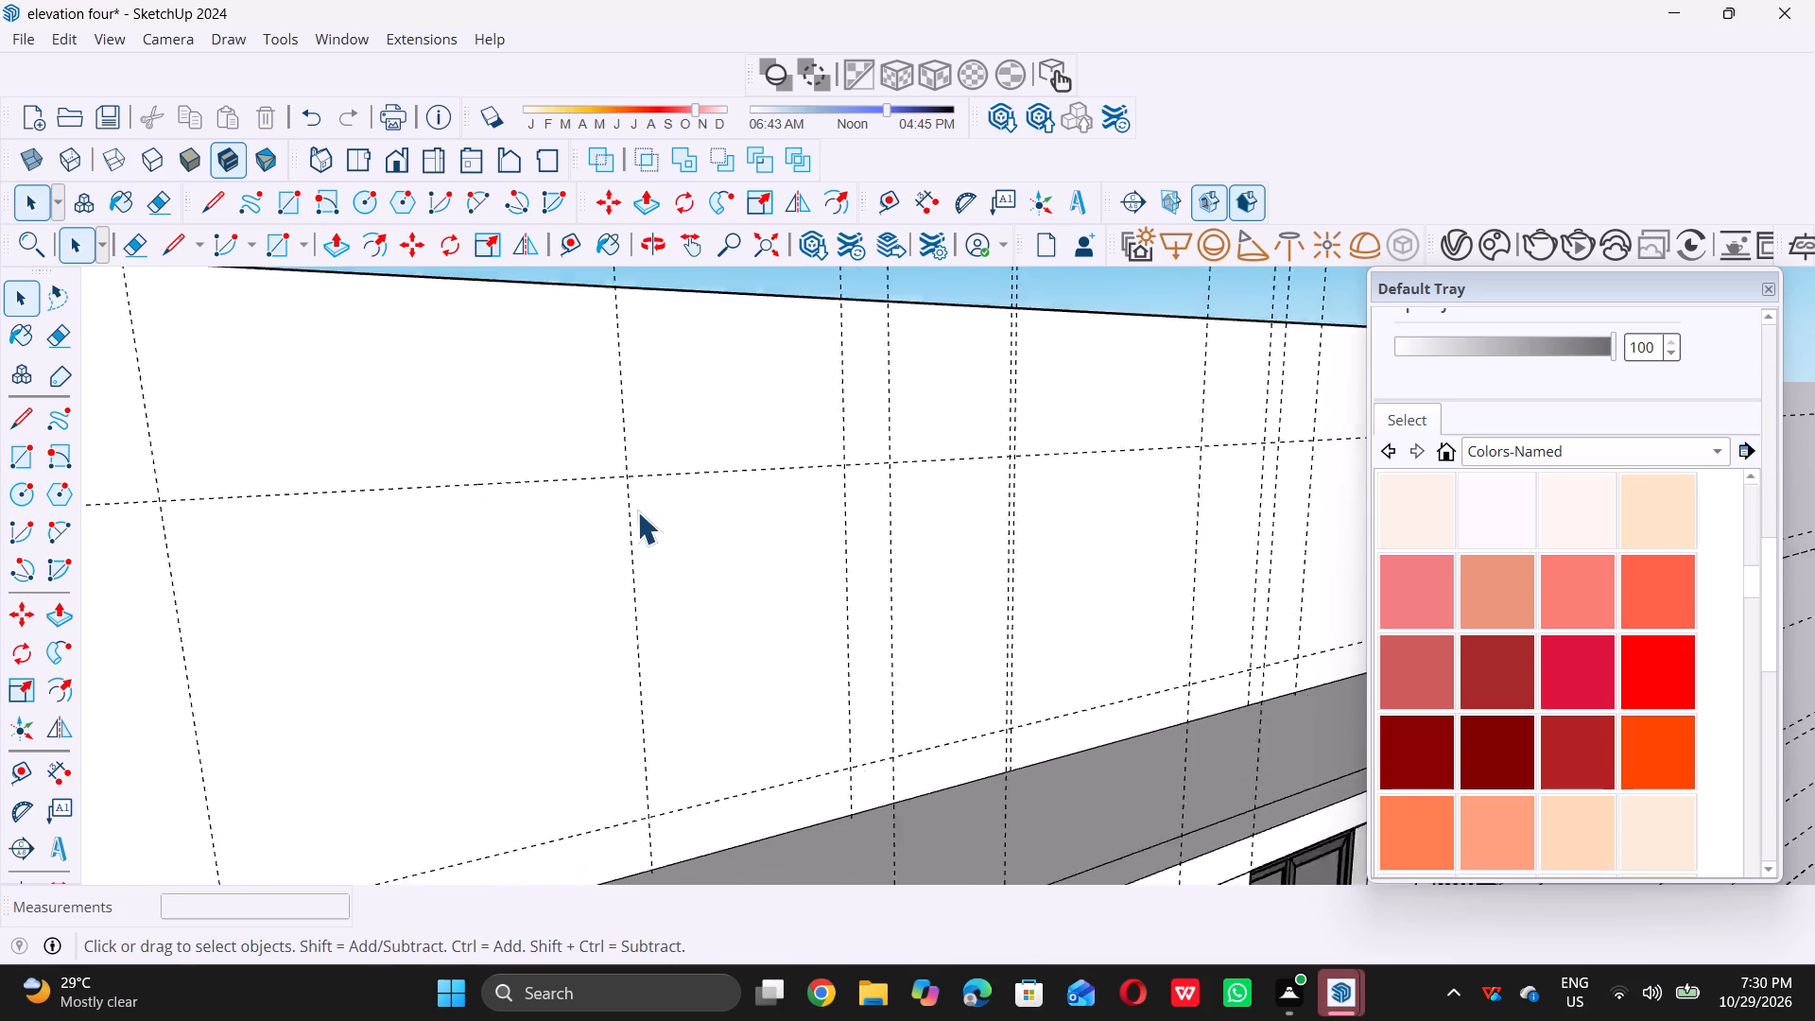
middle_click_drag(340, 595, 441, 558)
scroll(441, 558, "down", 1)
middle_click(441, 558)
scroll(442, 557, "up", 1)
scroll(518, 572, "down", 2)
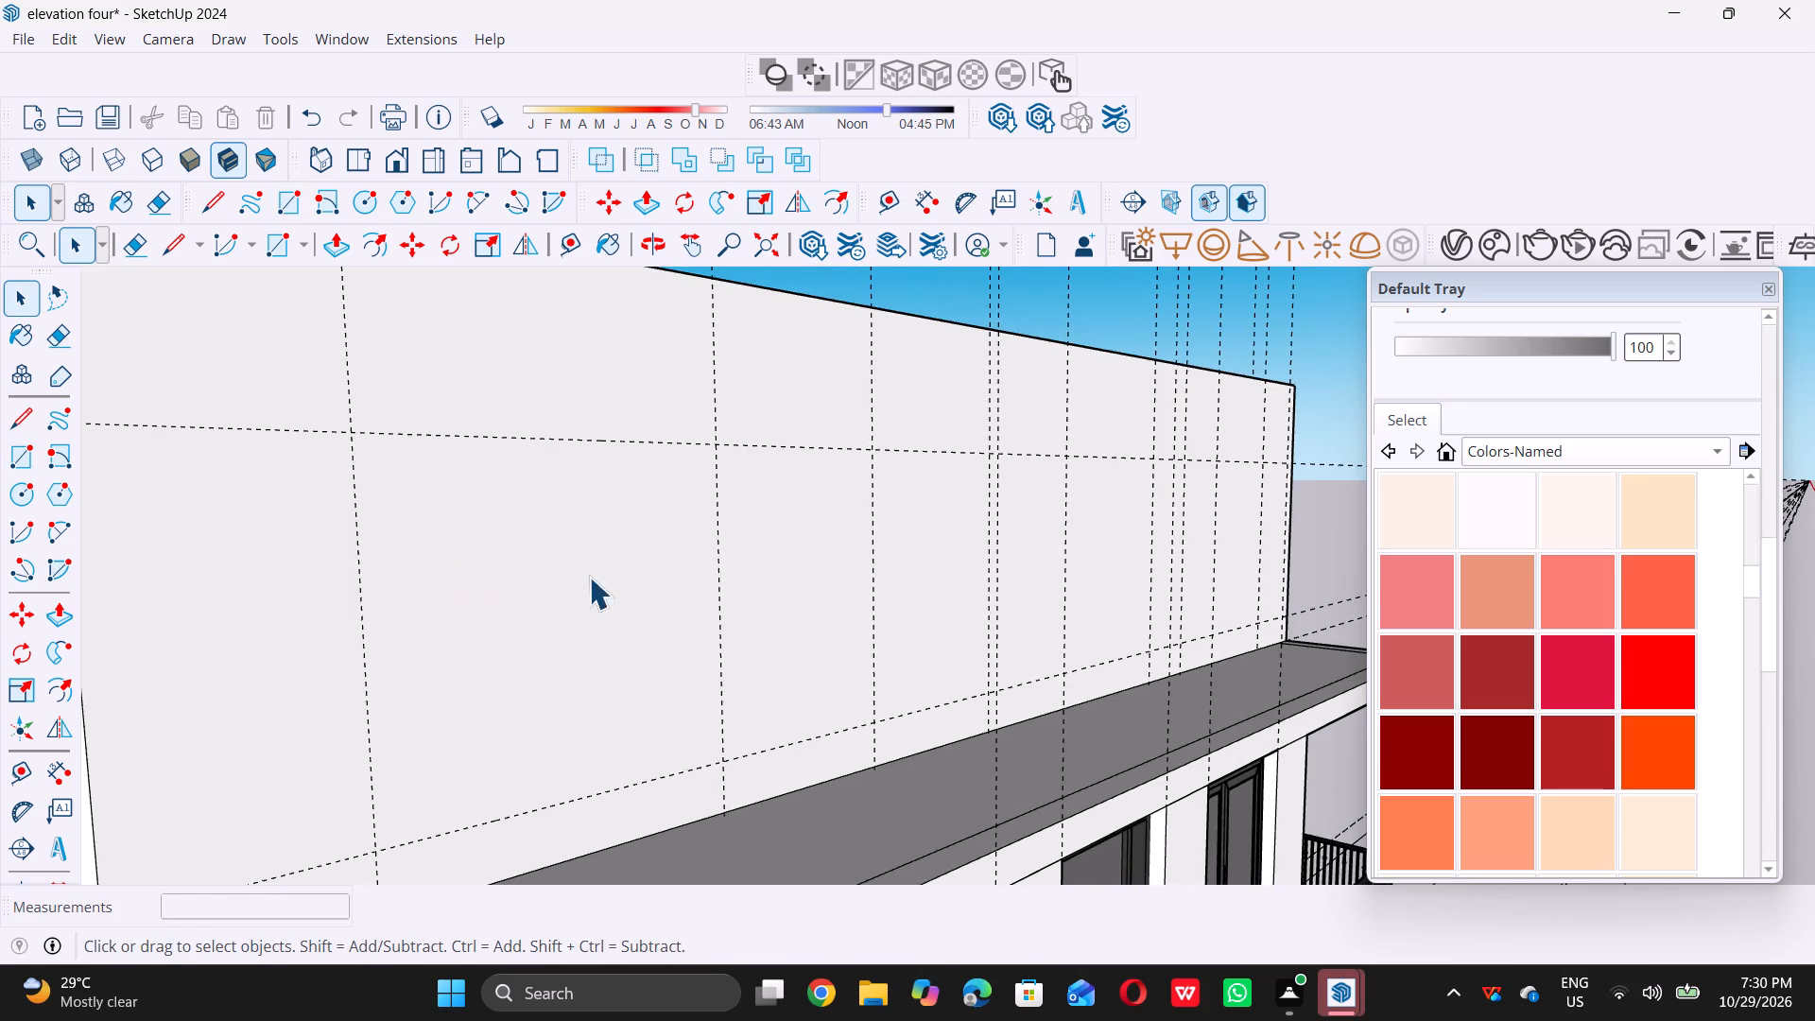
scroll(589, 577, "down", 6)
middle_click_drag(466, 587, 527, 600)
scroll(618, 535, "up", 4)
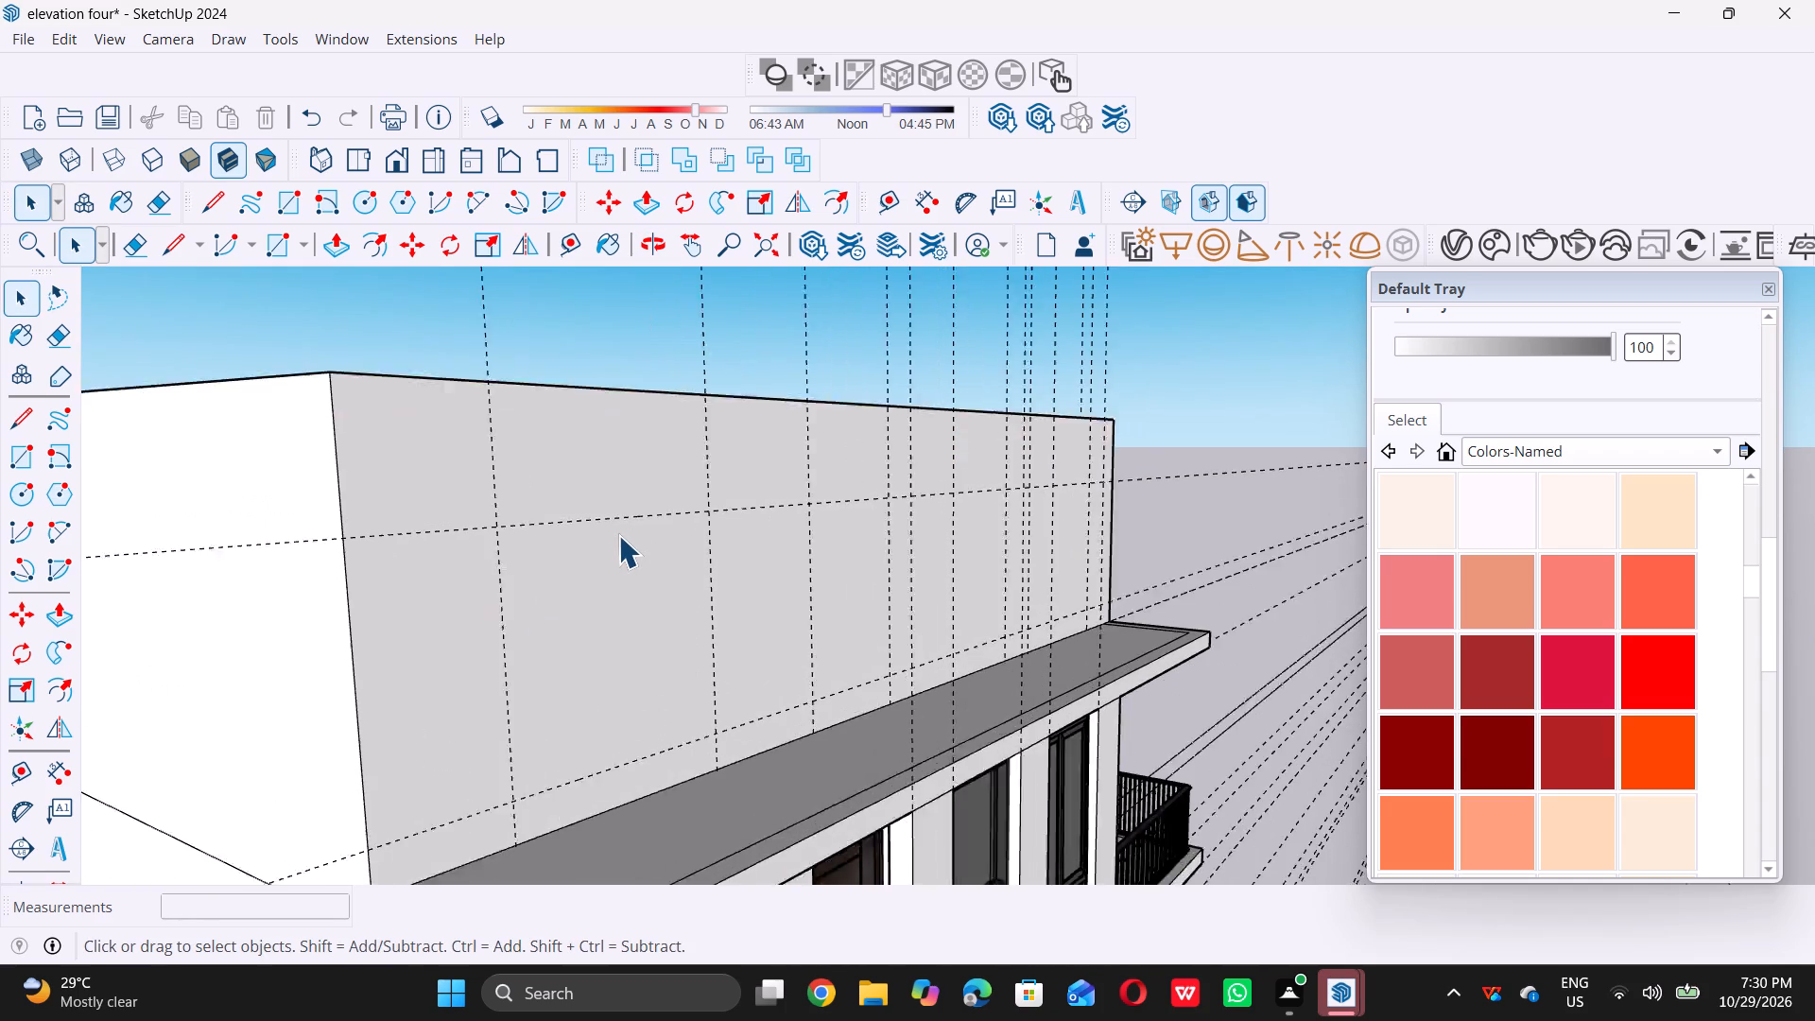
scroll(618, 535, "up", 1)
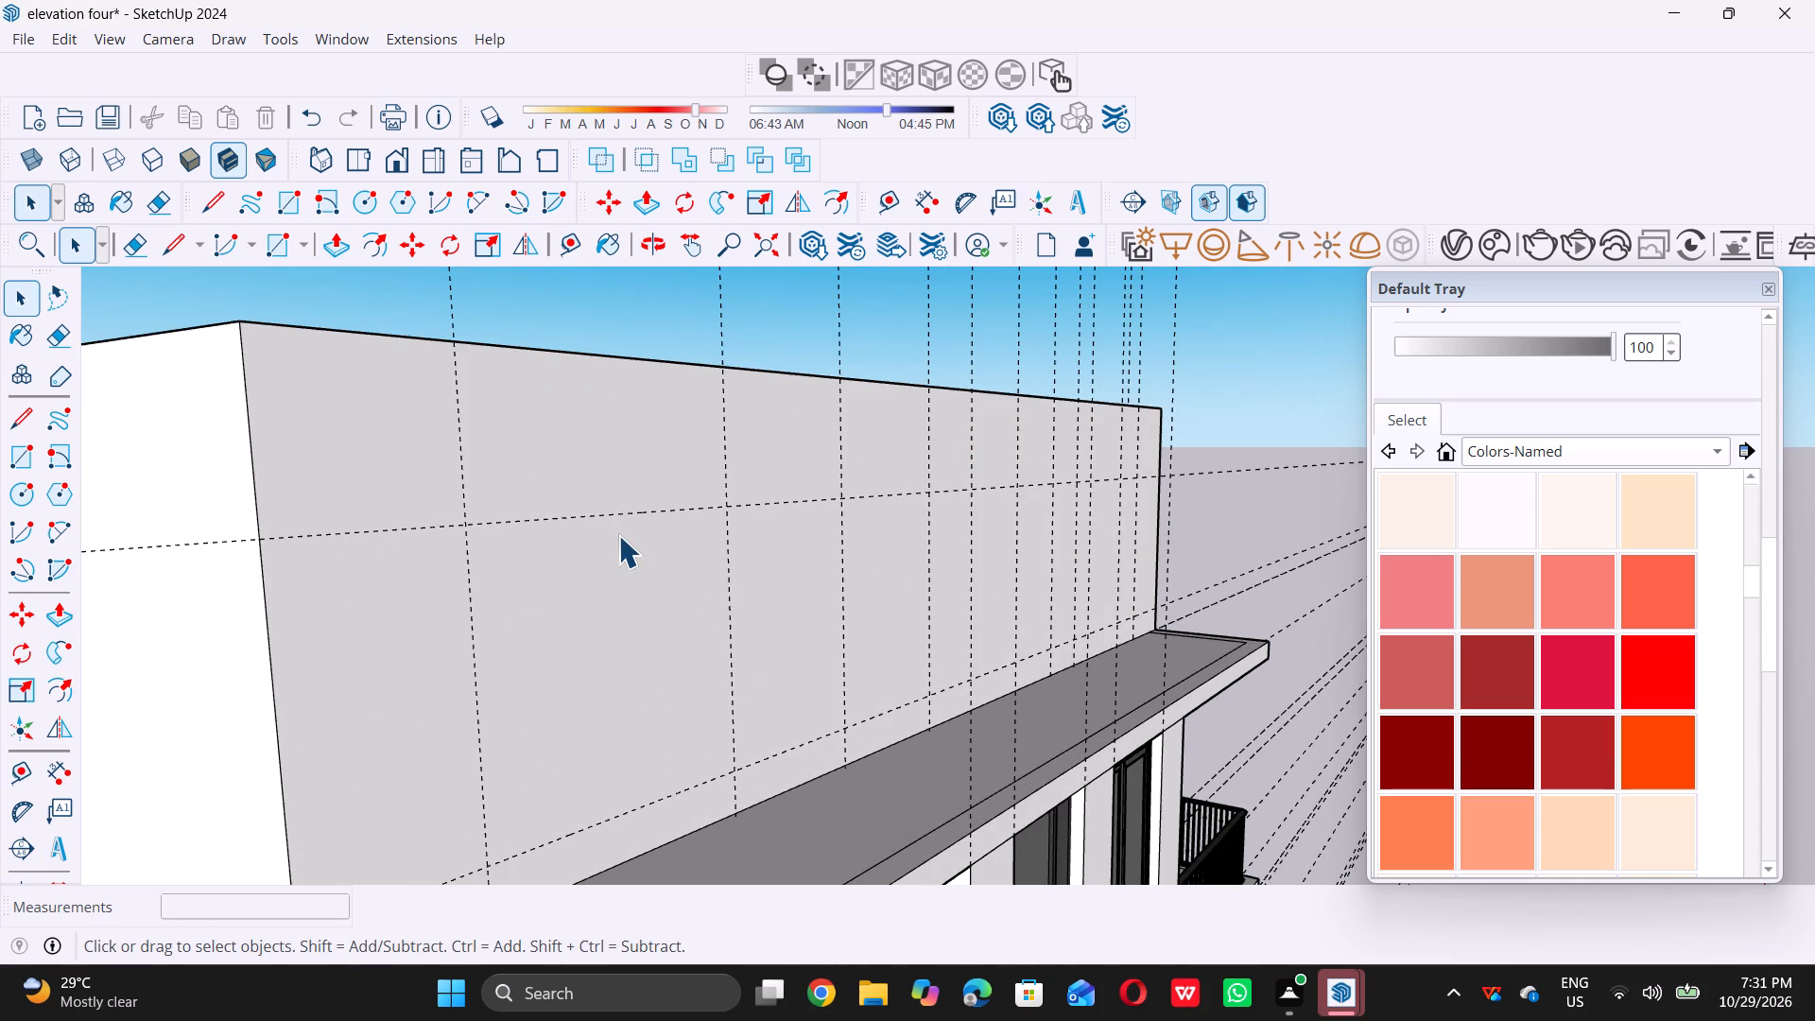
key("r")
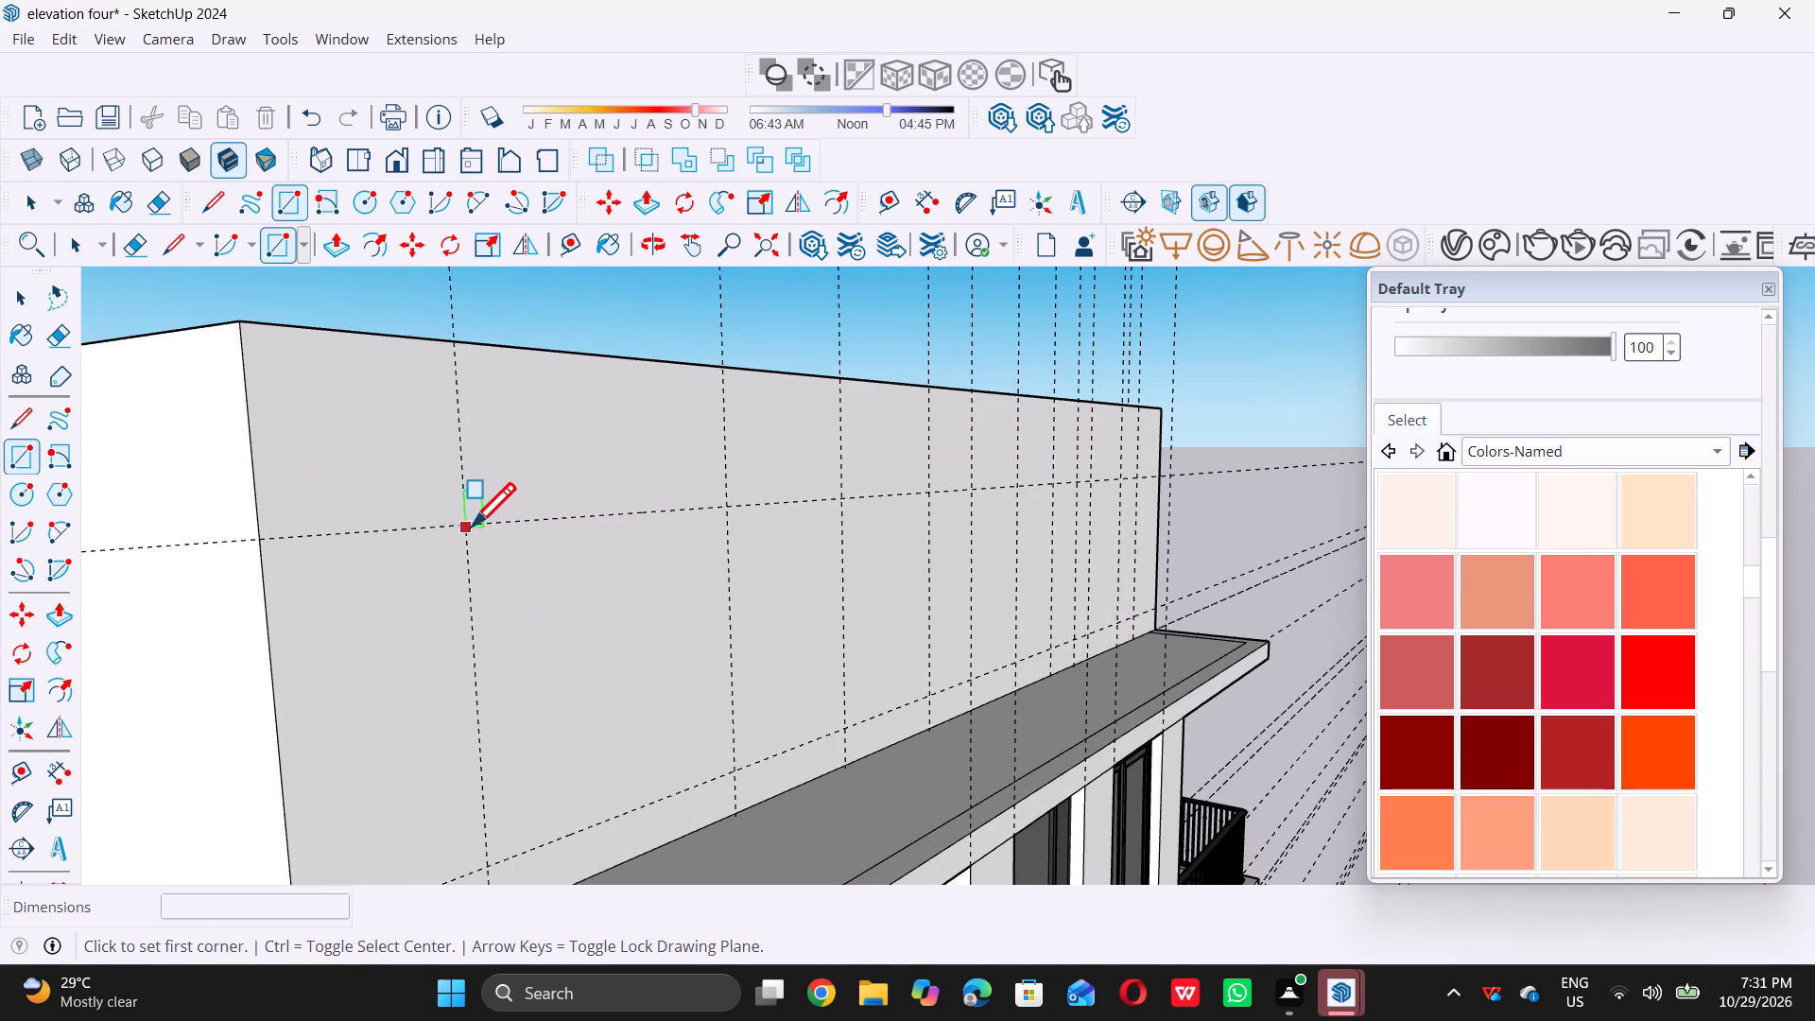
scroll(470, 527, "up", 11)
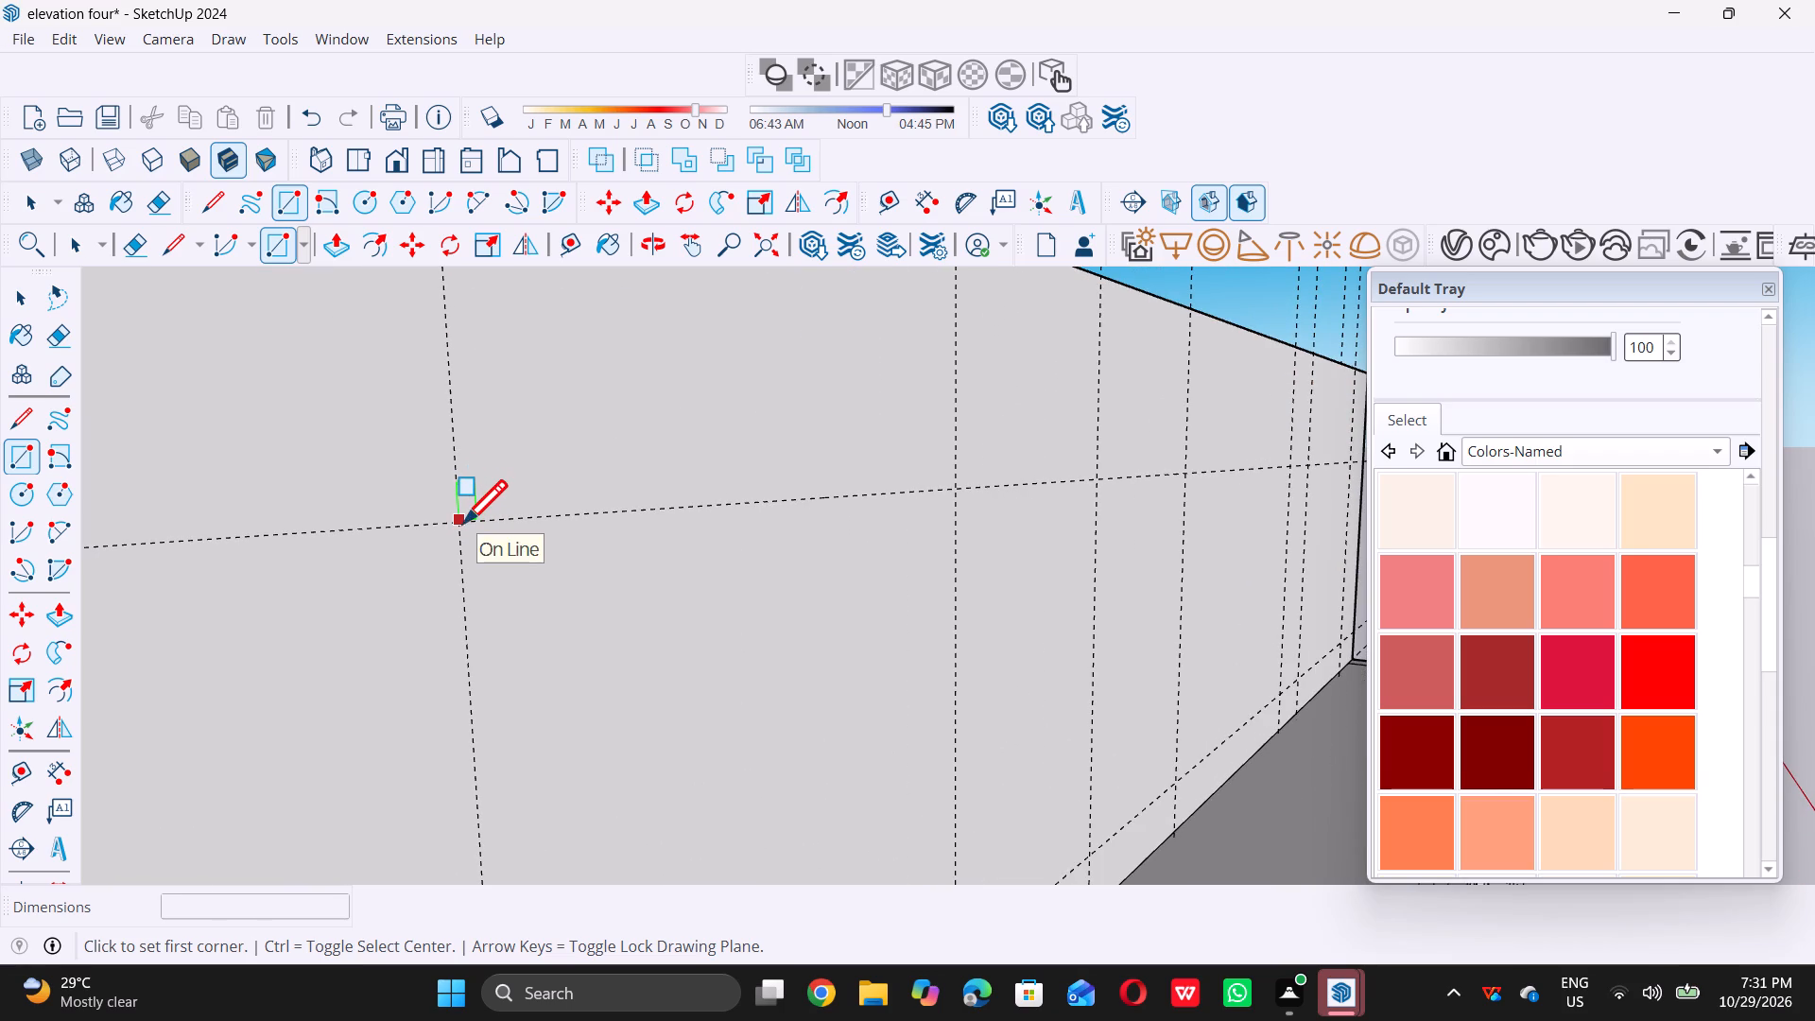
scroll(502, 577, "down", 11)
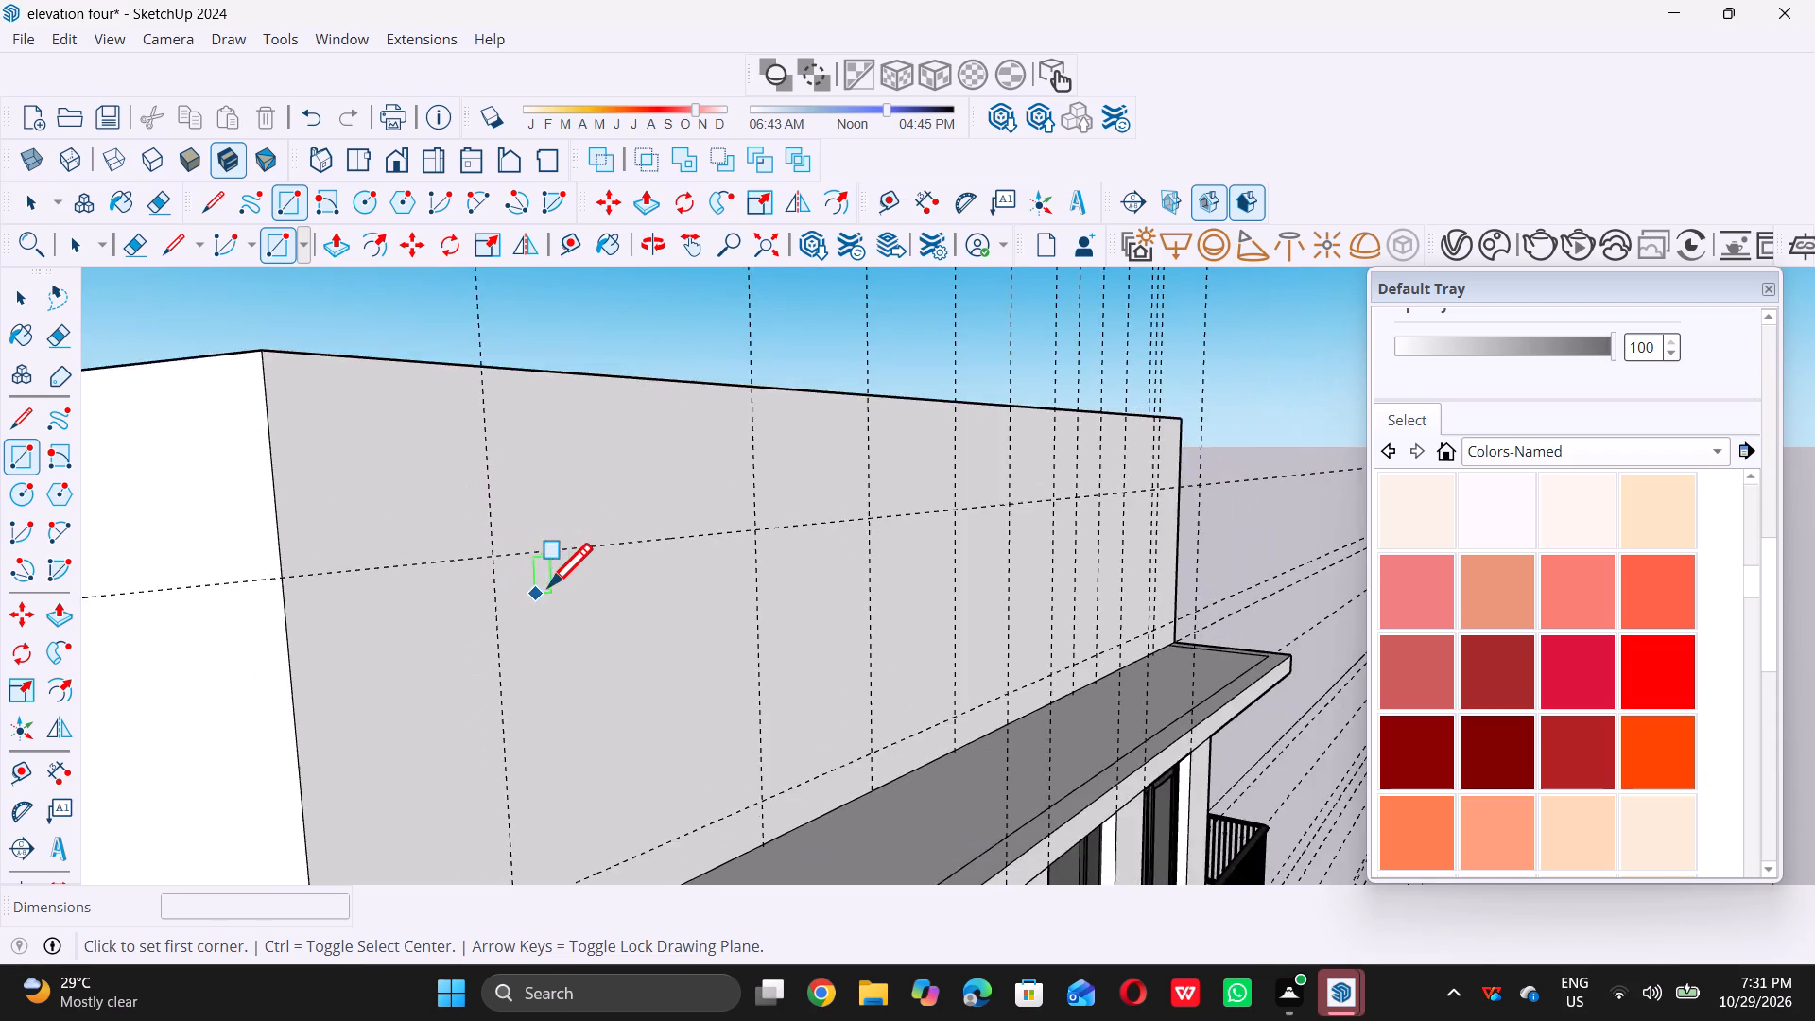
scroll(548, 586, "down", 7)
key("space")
Delete all guides from the model.
scroll(613, 583, "down", 3)
scroll(494, 688, "up", 5)
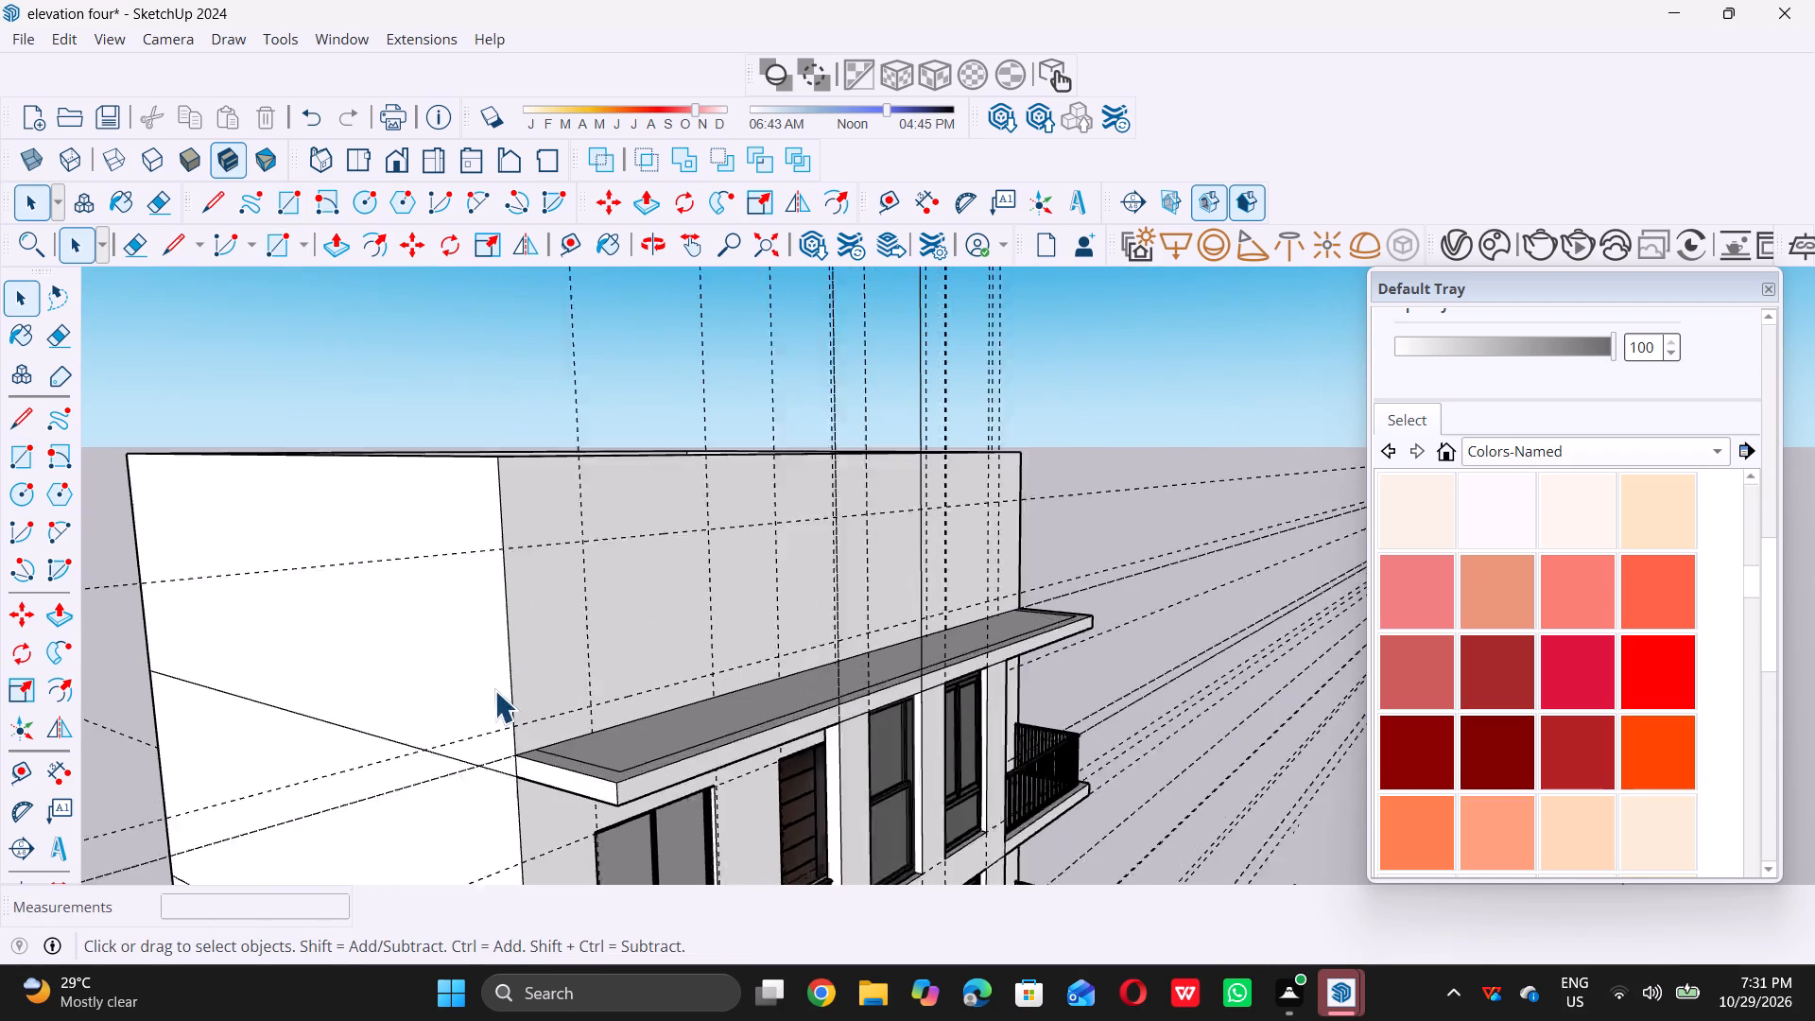
scroll(511, 683, "up", 8)
middle_click_drag(619, 703, 756, 728)
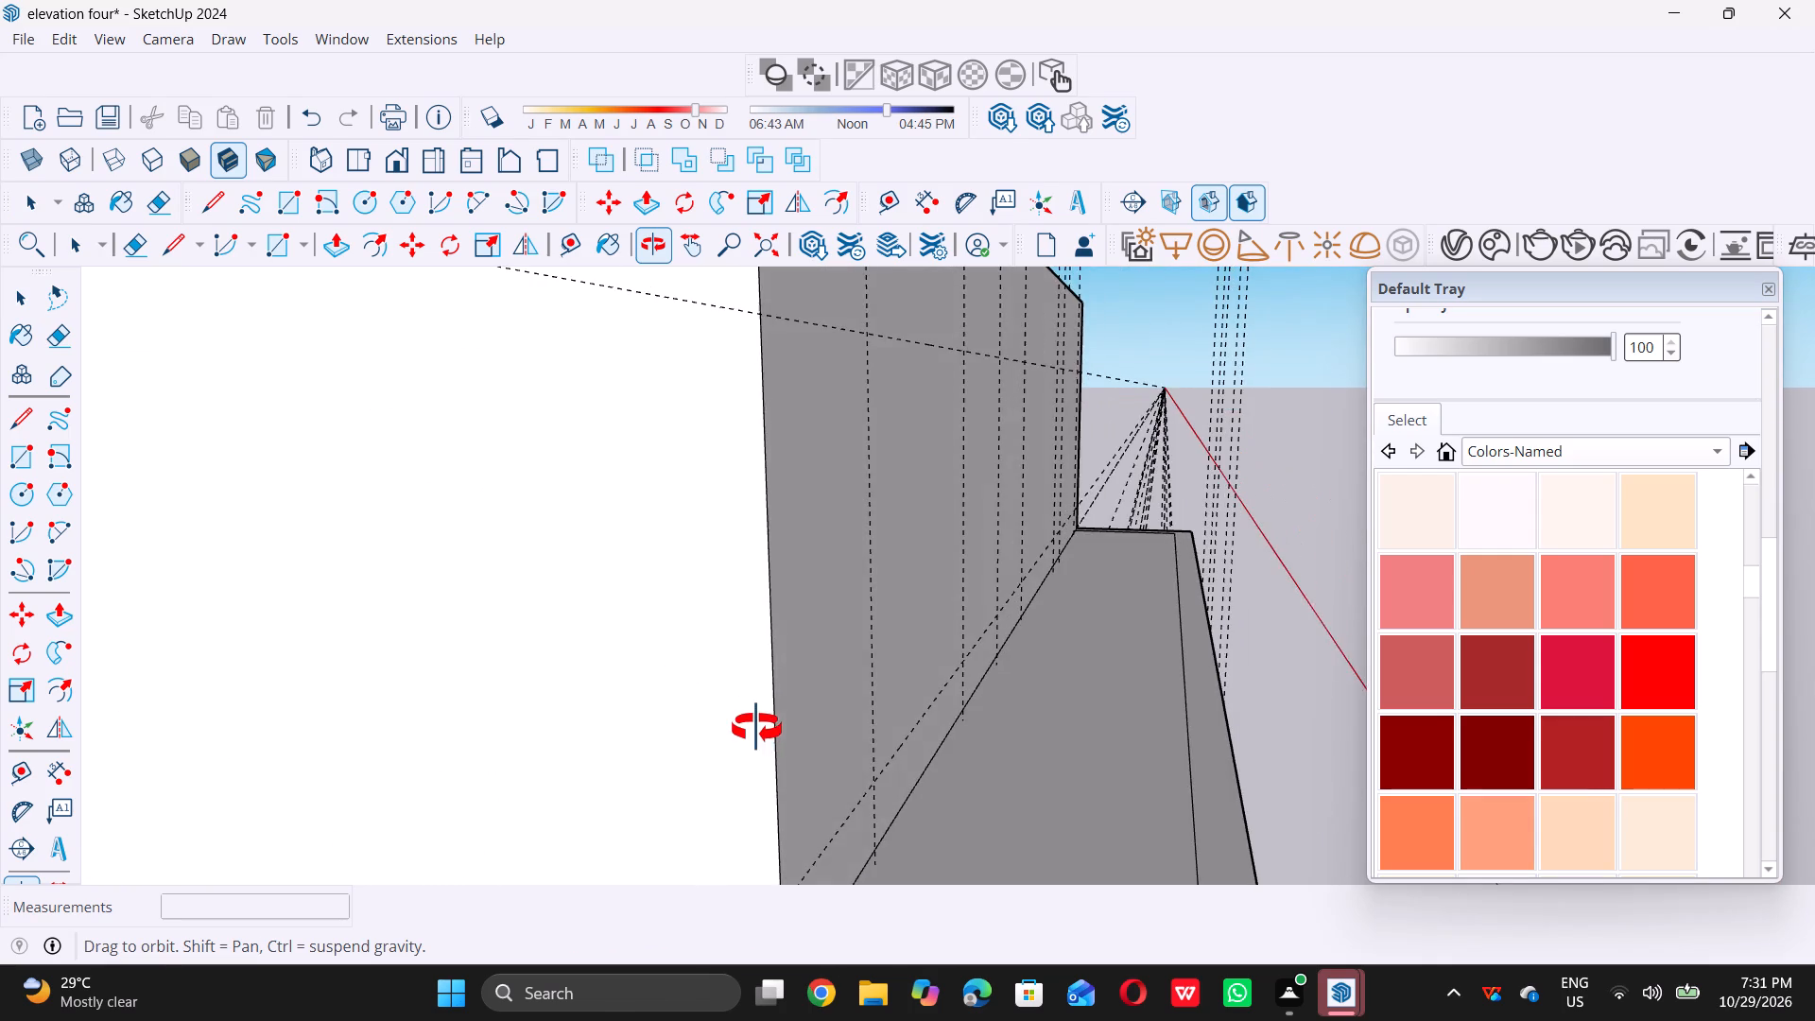
middle_click_drag(756, 728, 825, 732)
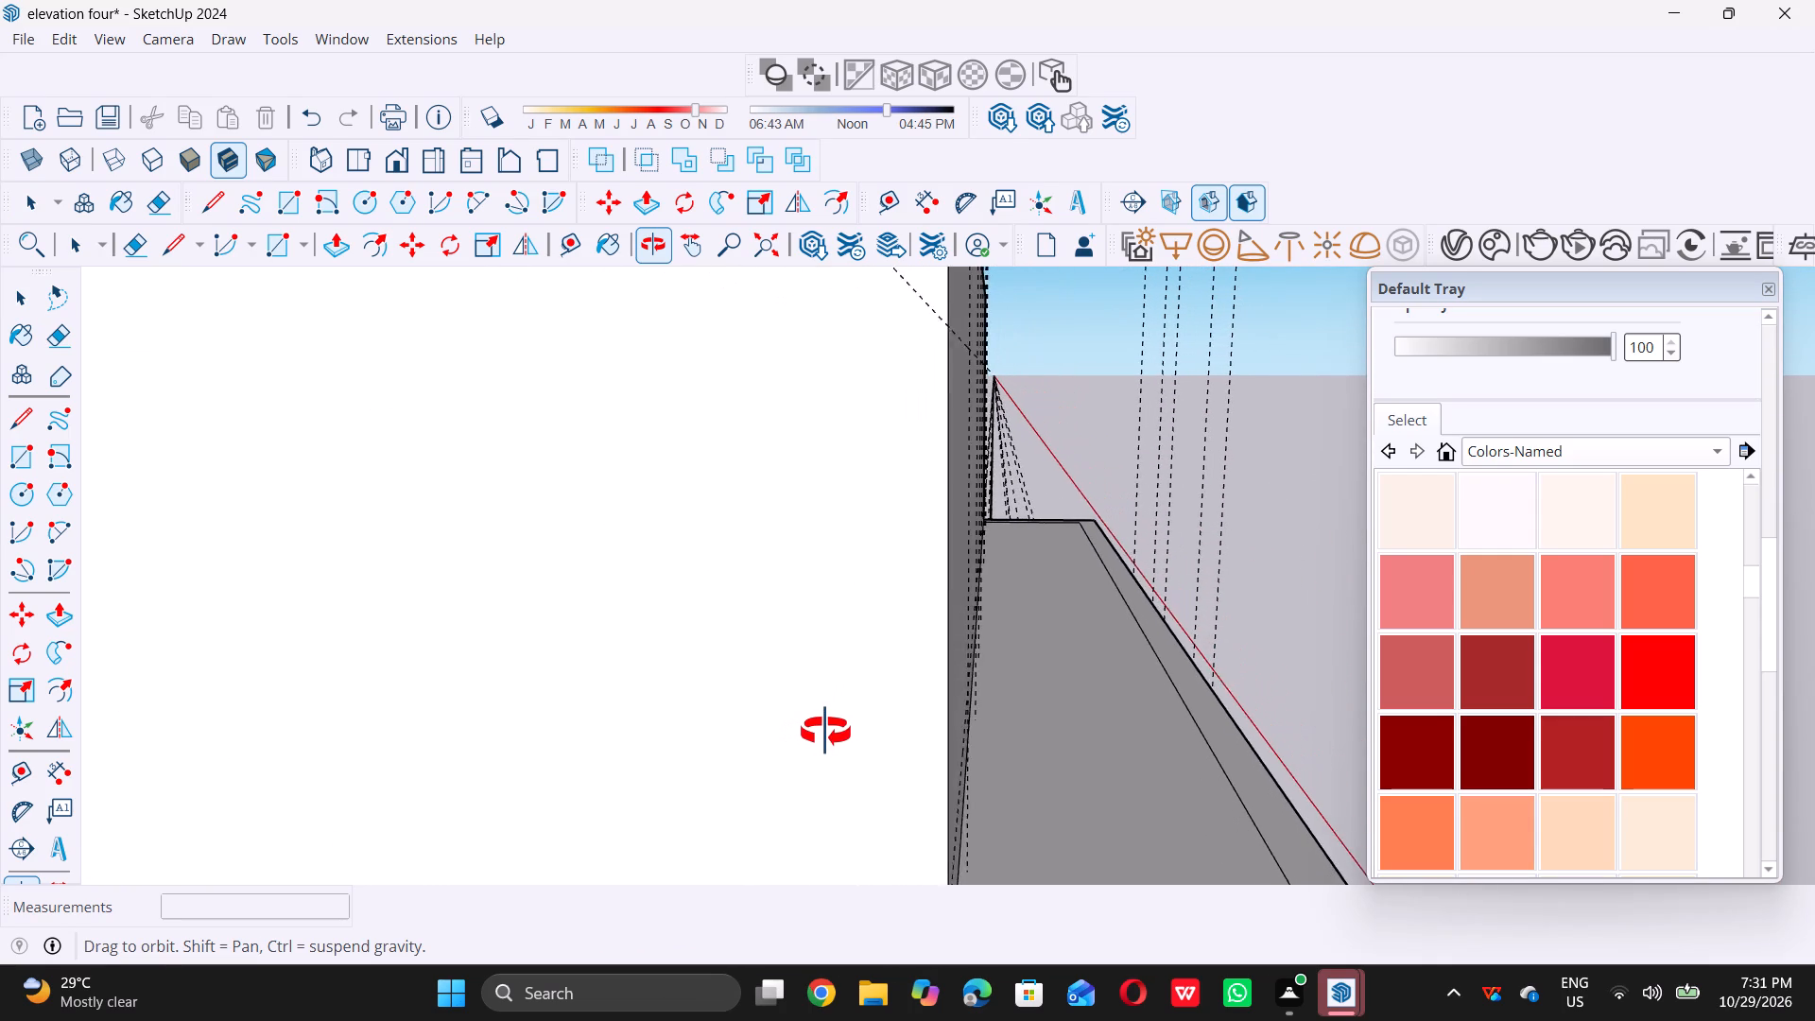
middle_click_drag(825, 732, 298, 649)
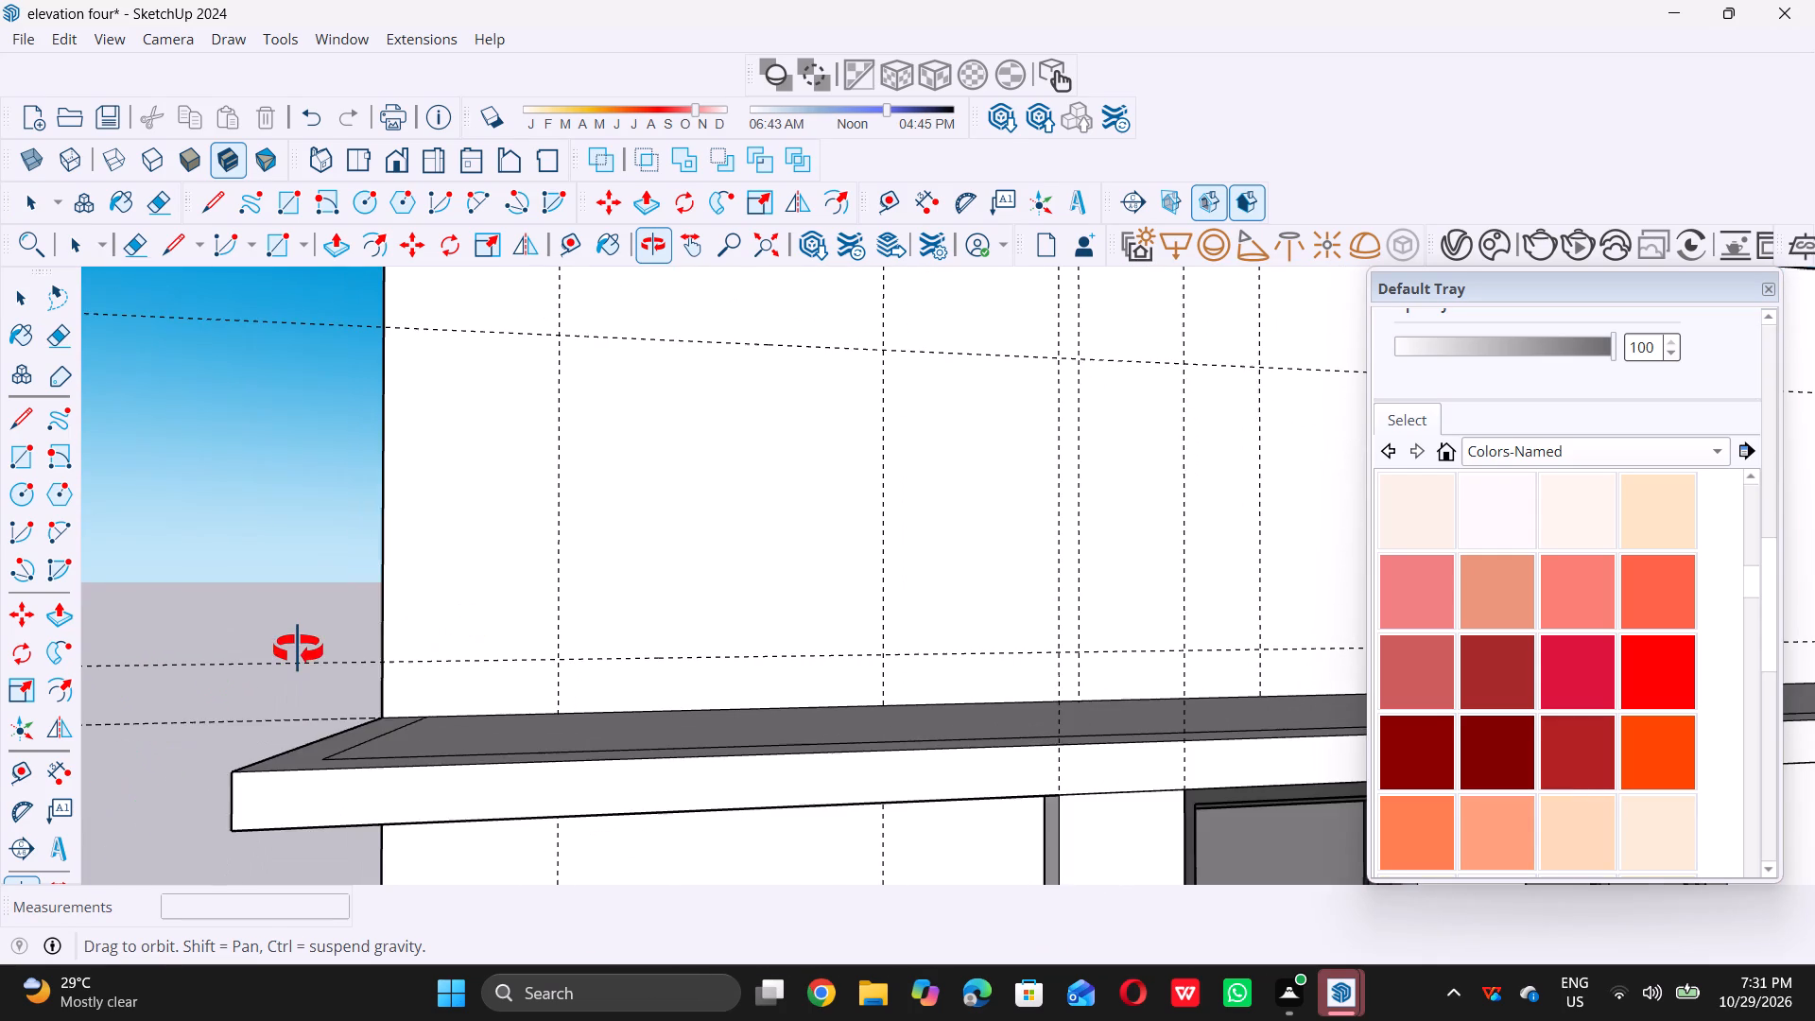
middle_click_drag(298, 649, 403, 440)
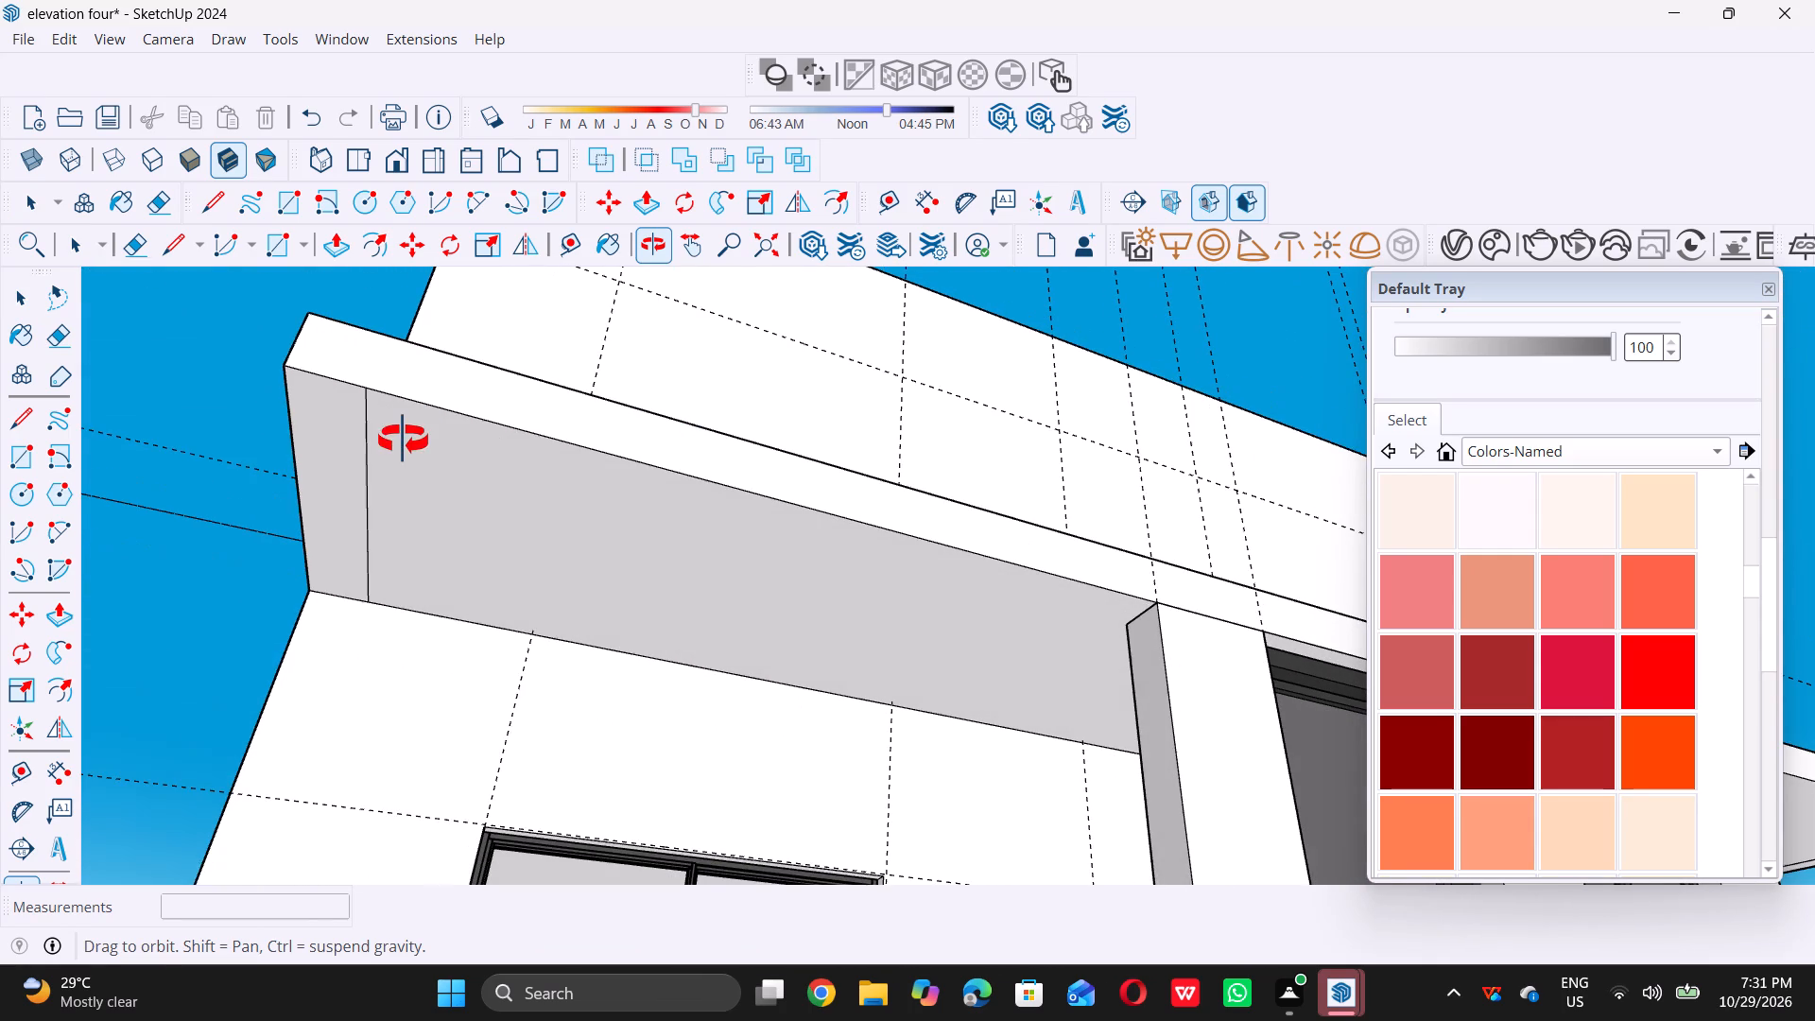
middle_click_drag(403, 440, 342, 648)
middle_click(342, 648)
scroll(368, 622, "down", 5)
scroll(557, 586, "down", 5)
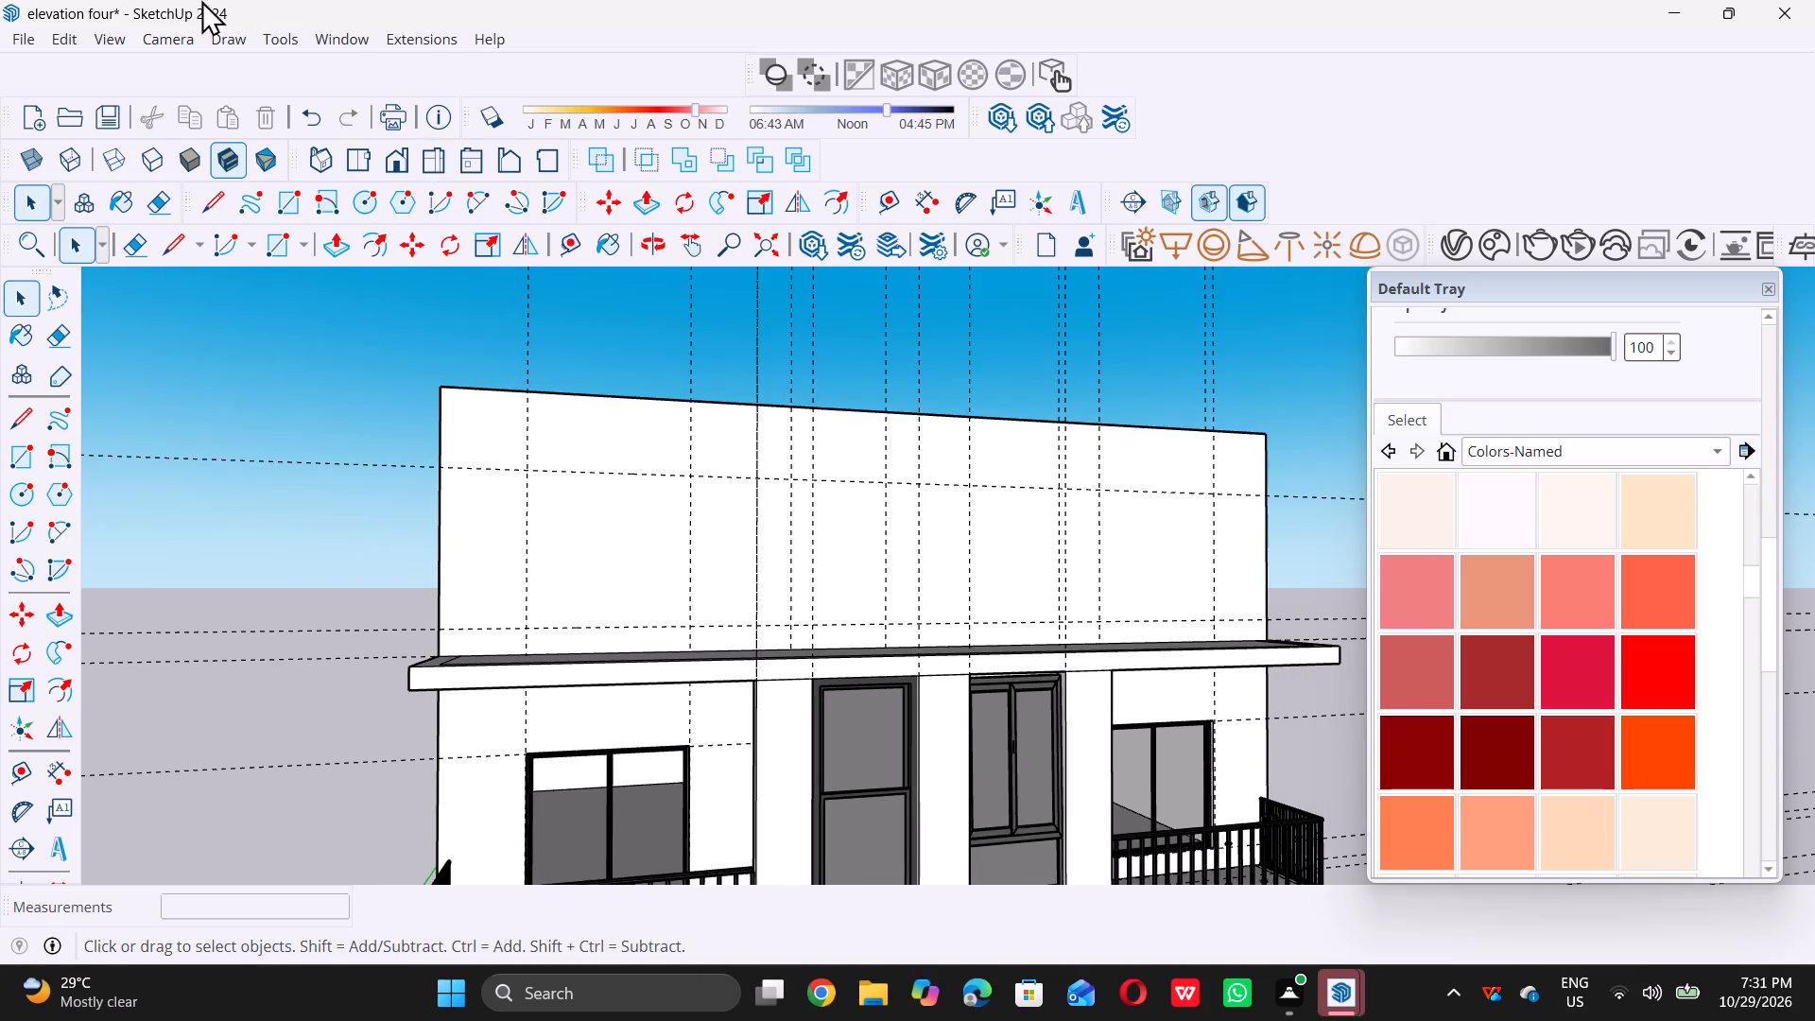
double_click(60, 41)
triple_click(60, 41)
left_click(60, 41)
double_click(60, 41)
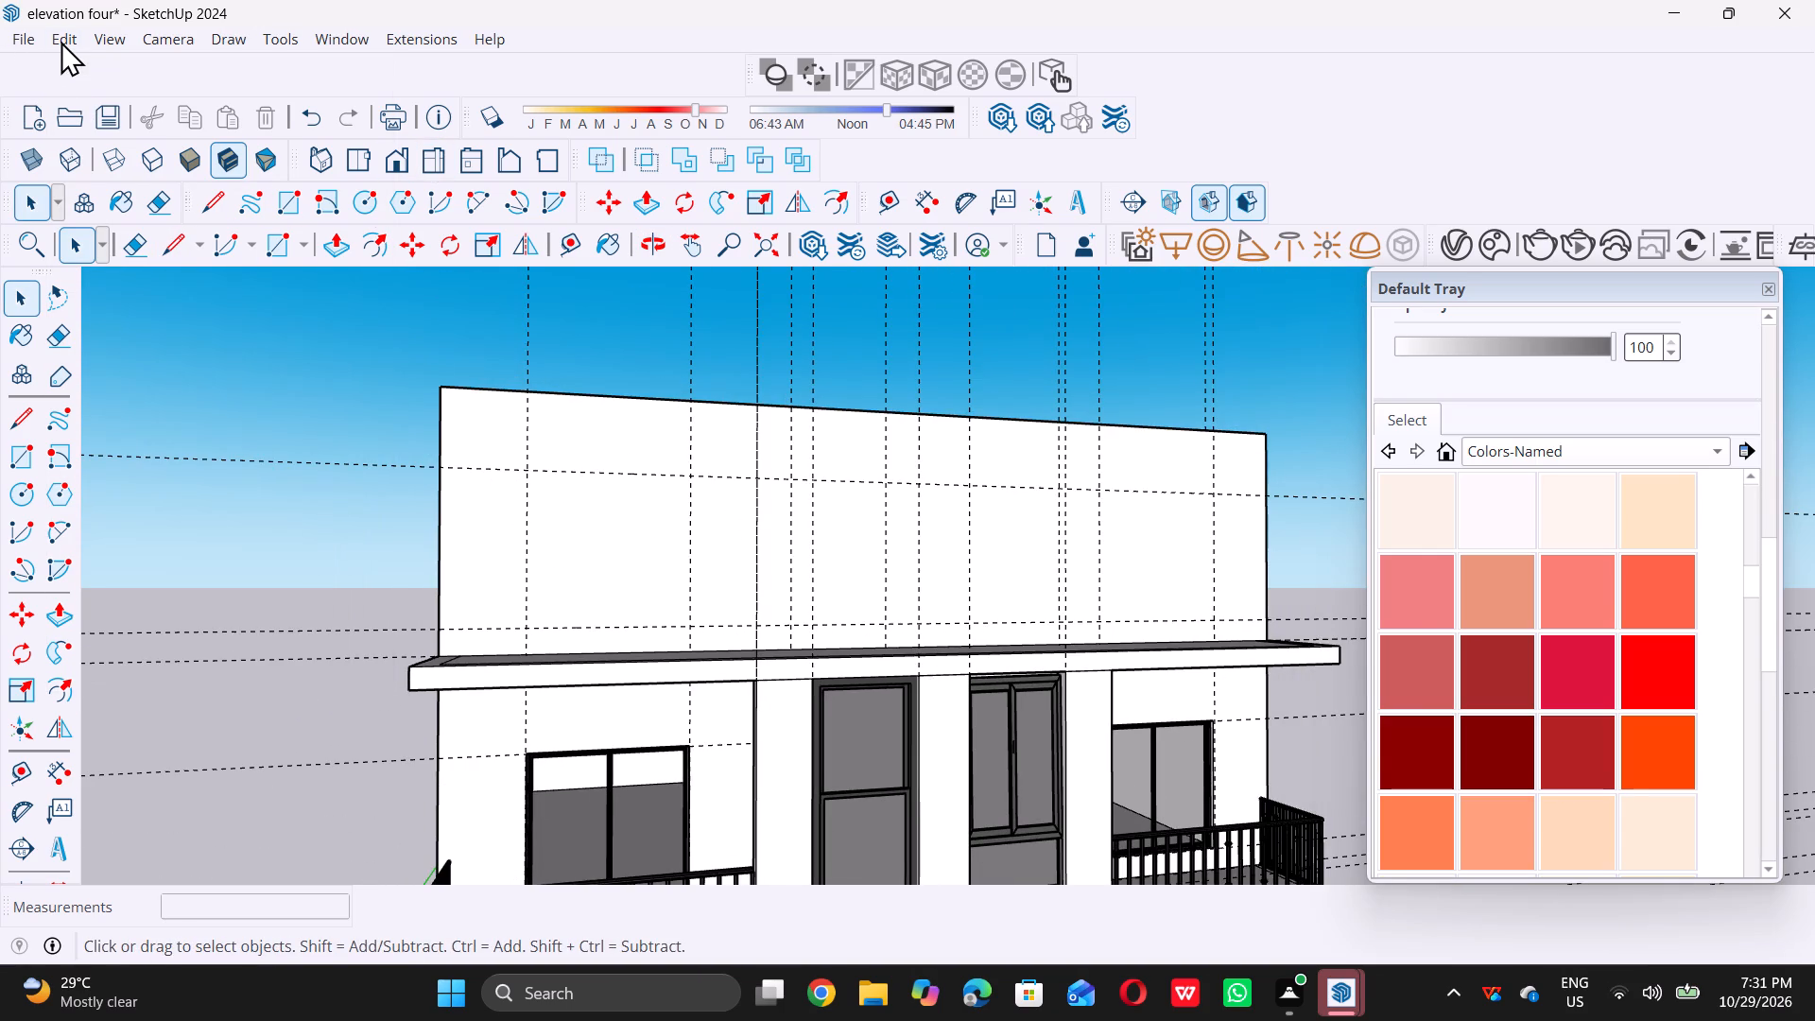
double_click(60, 41)
triple_click(60, 41)
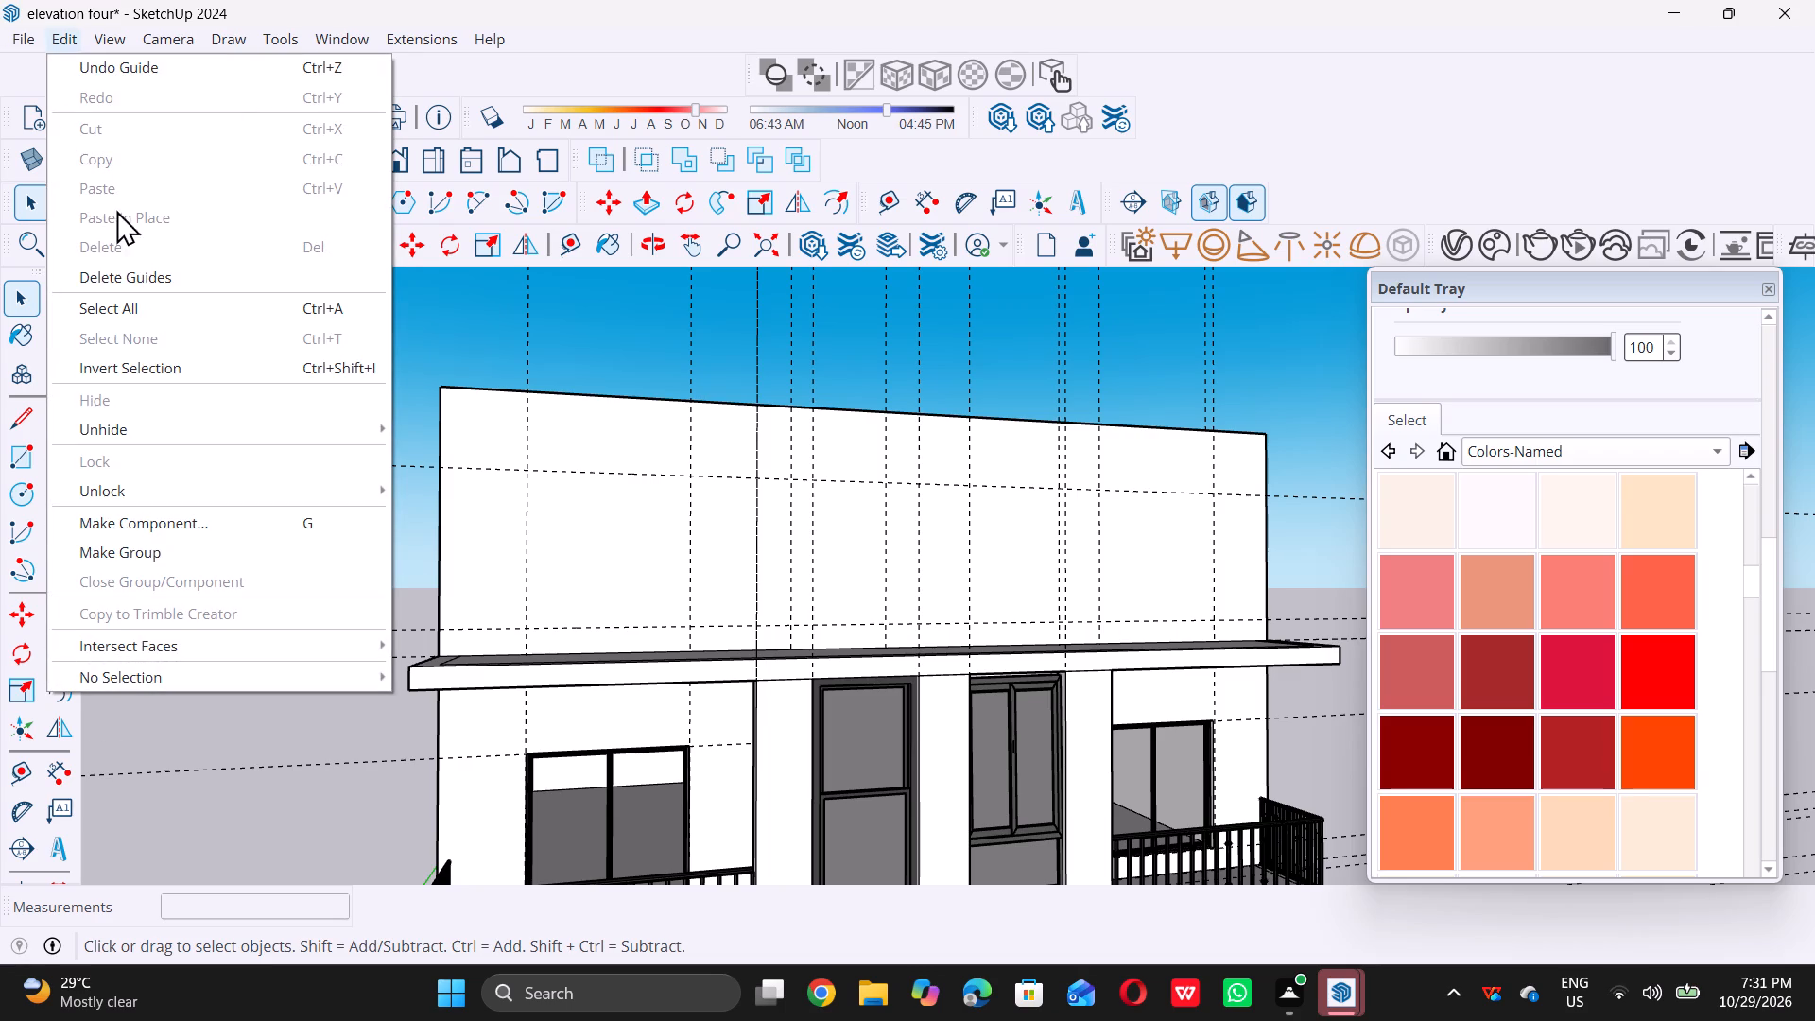
left_click(147, 273)
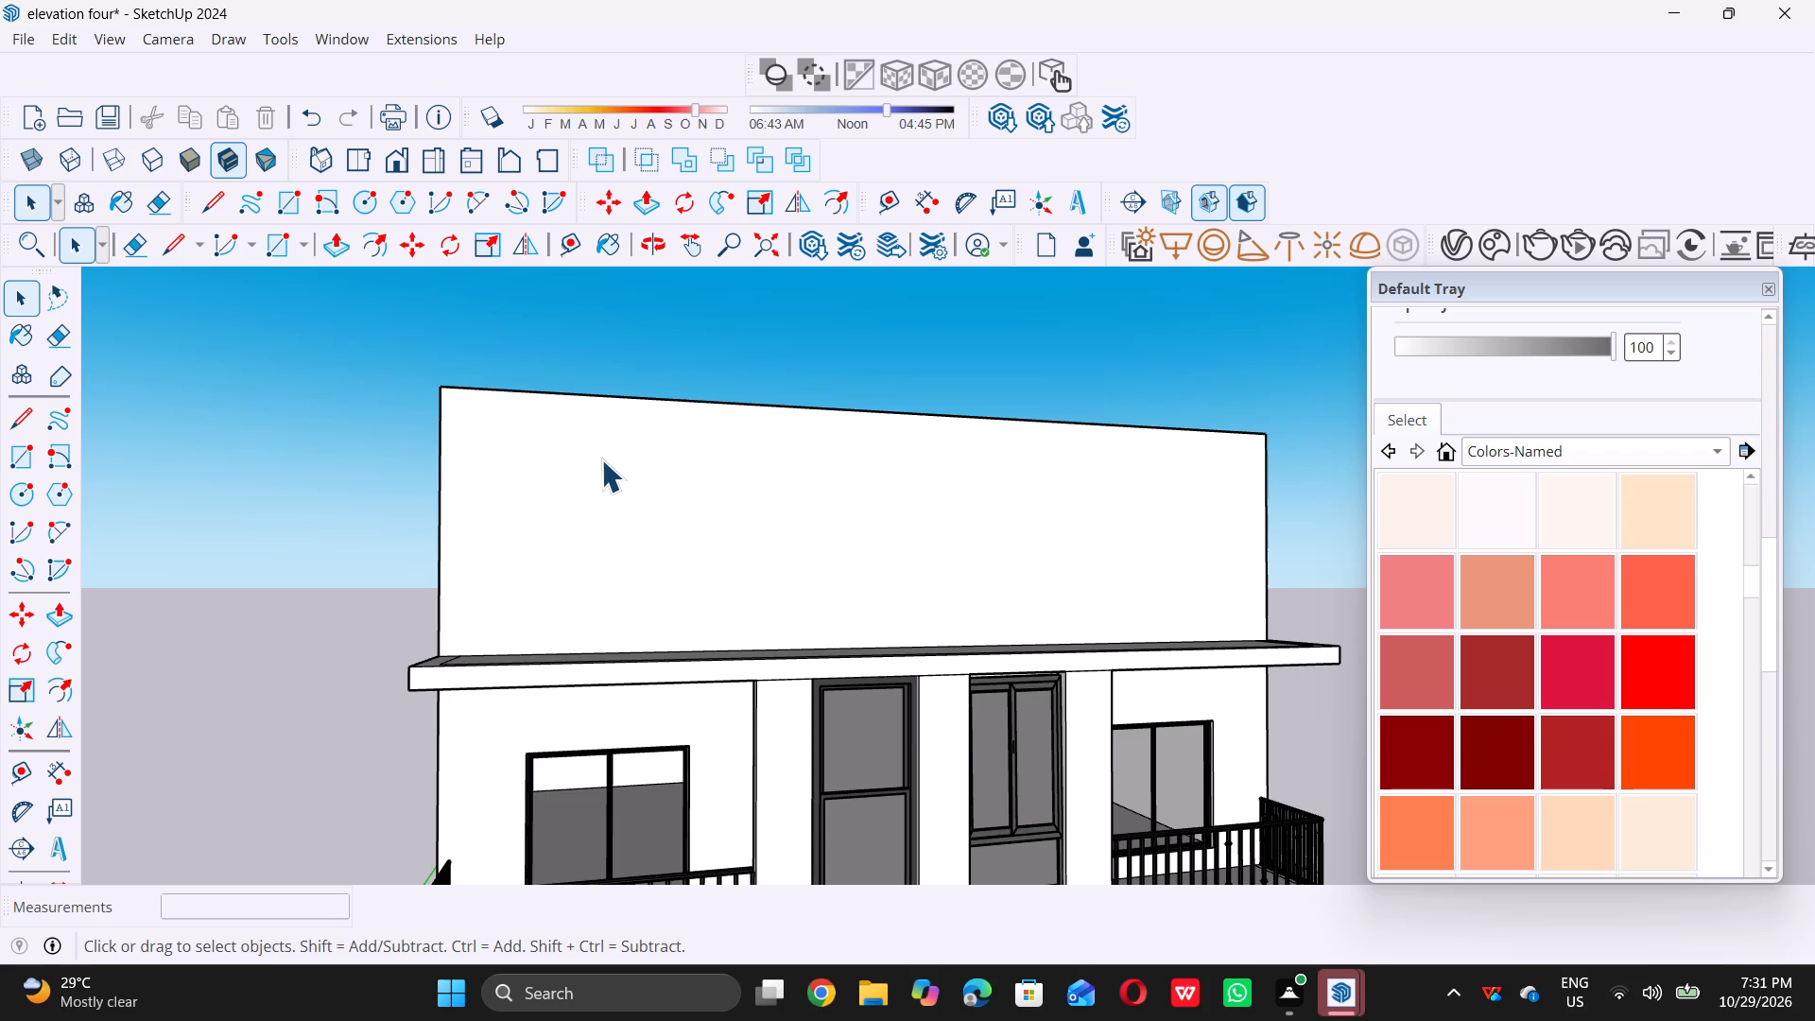
Measure the horizontal distance from the balcony window's upper outer corner to the wall's edge on the floor below the new wall.
scroll(731, 468, "down", 6)
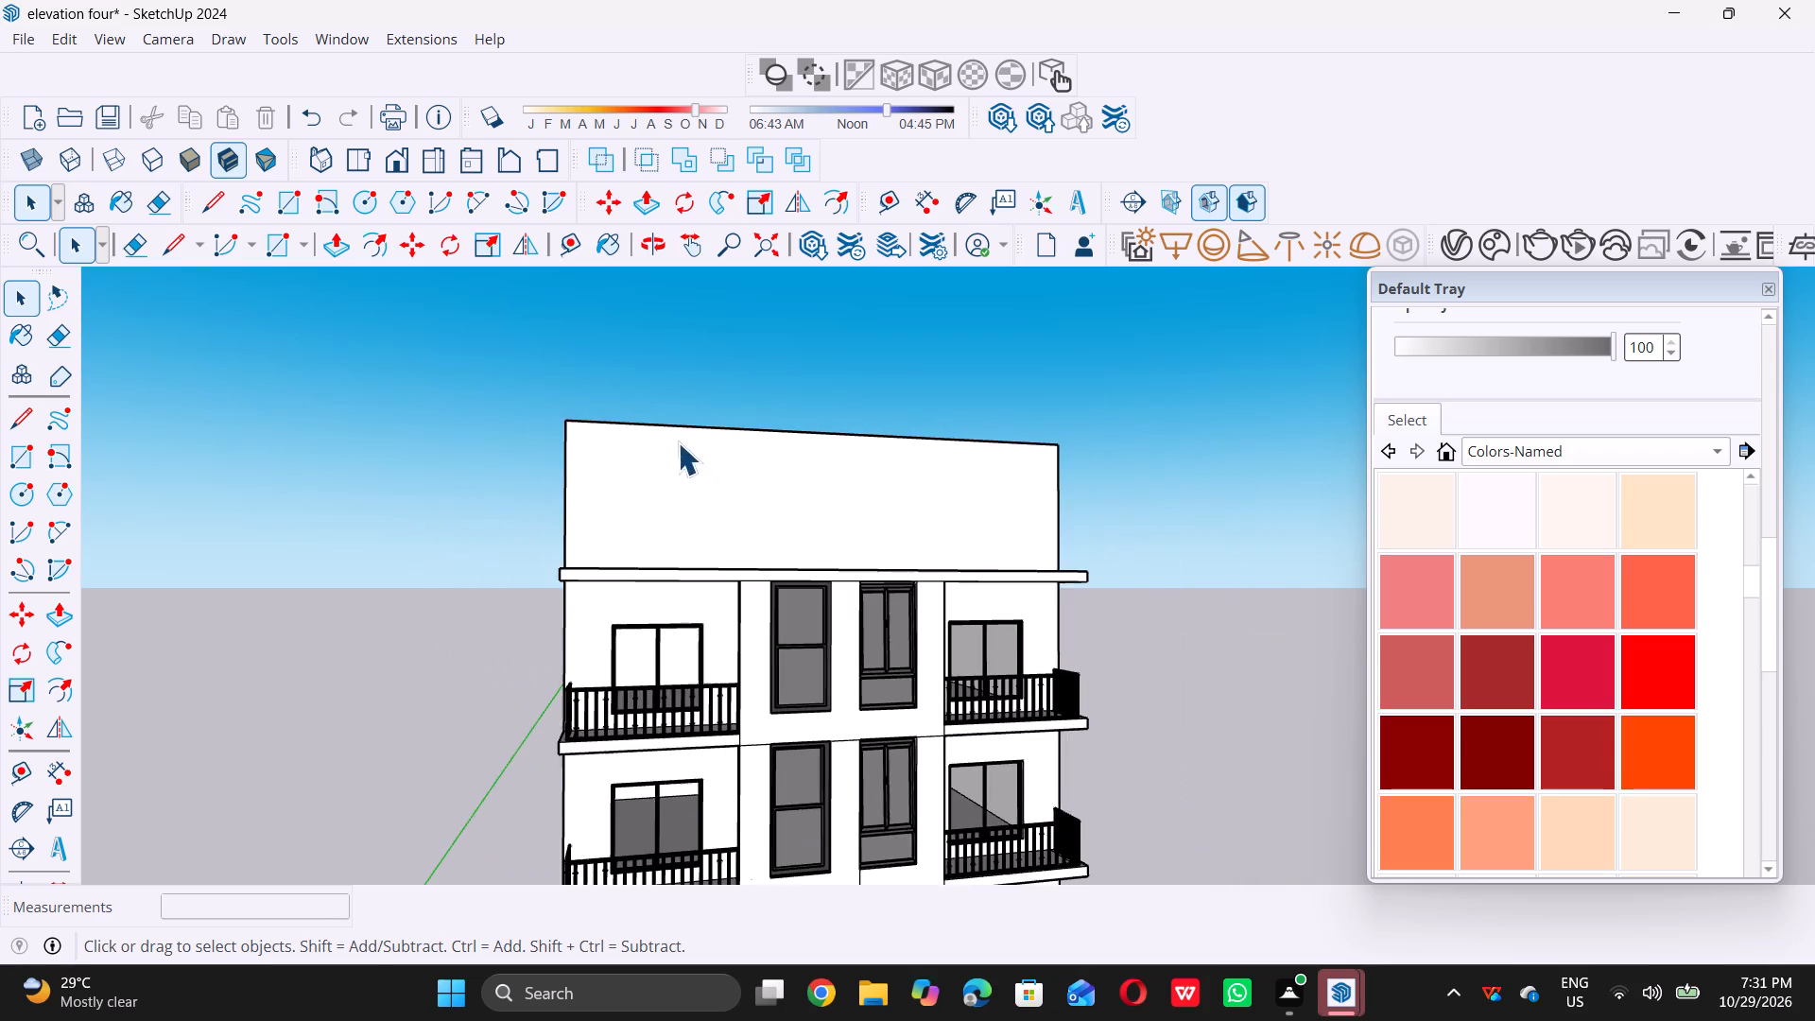
middle_click_drag(675, 442, 597, 457)
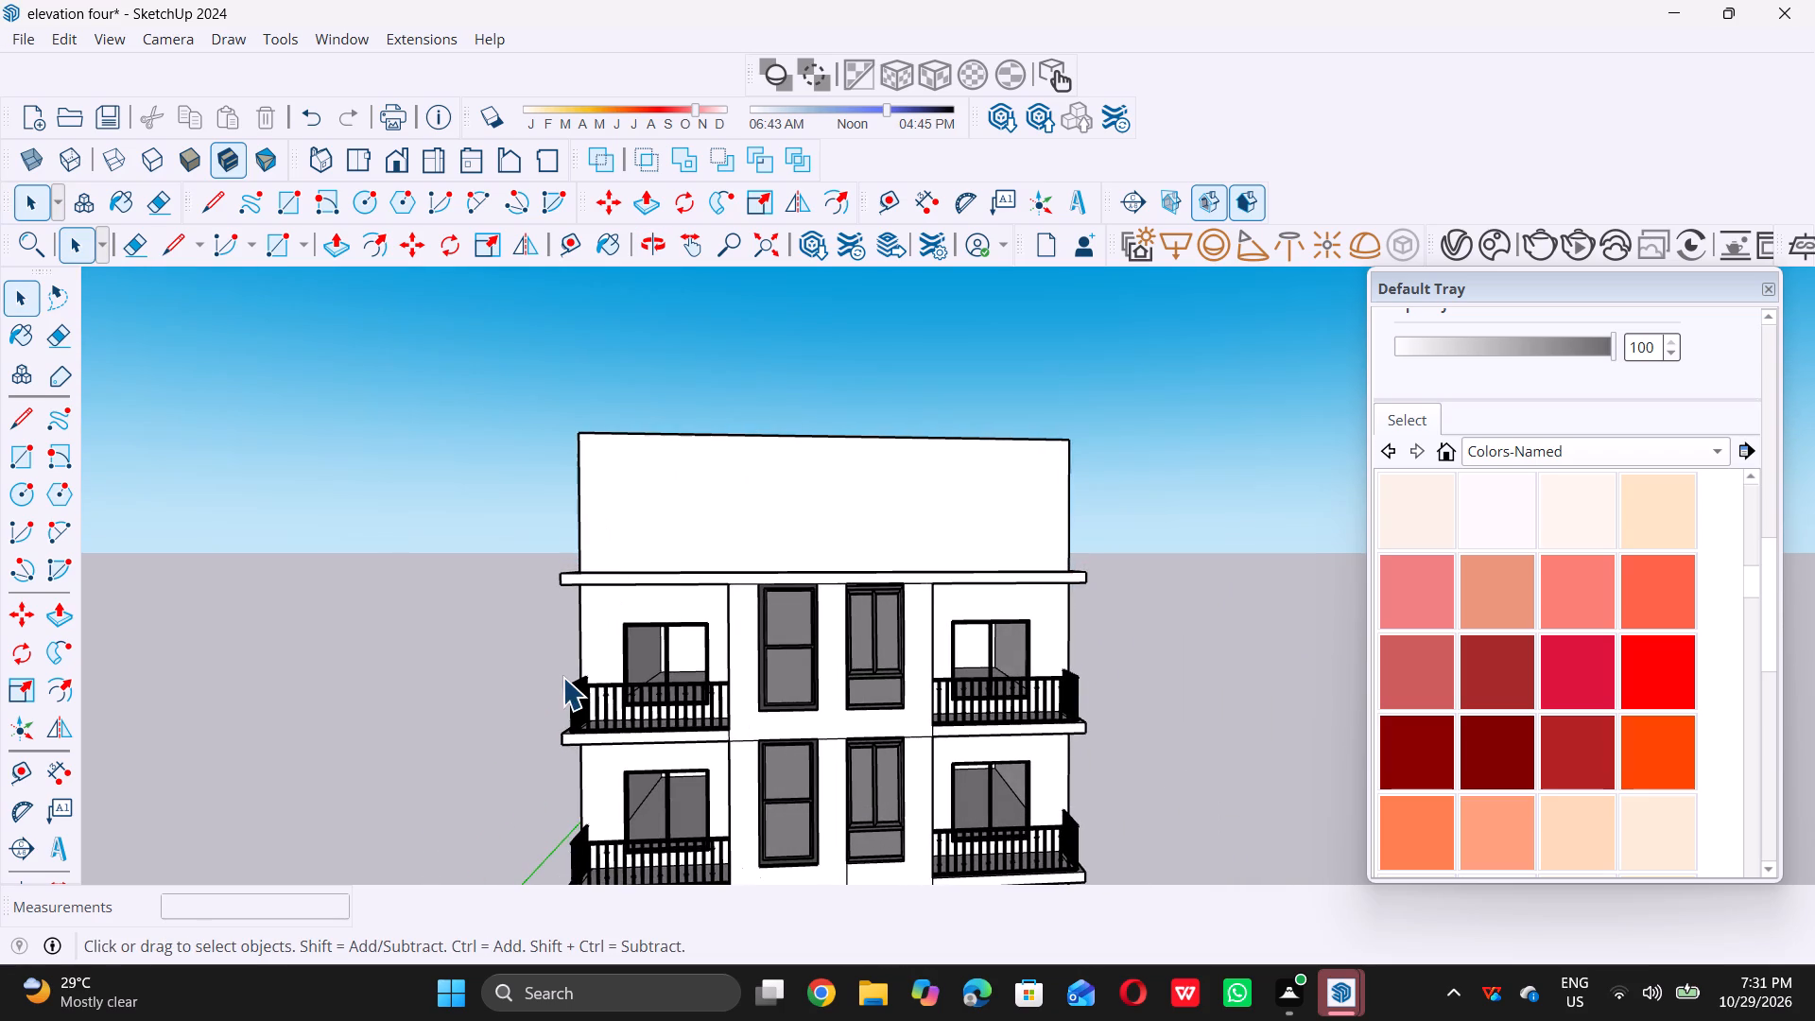
scroll(562, 677, "up", 6)
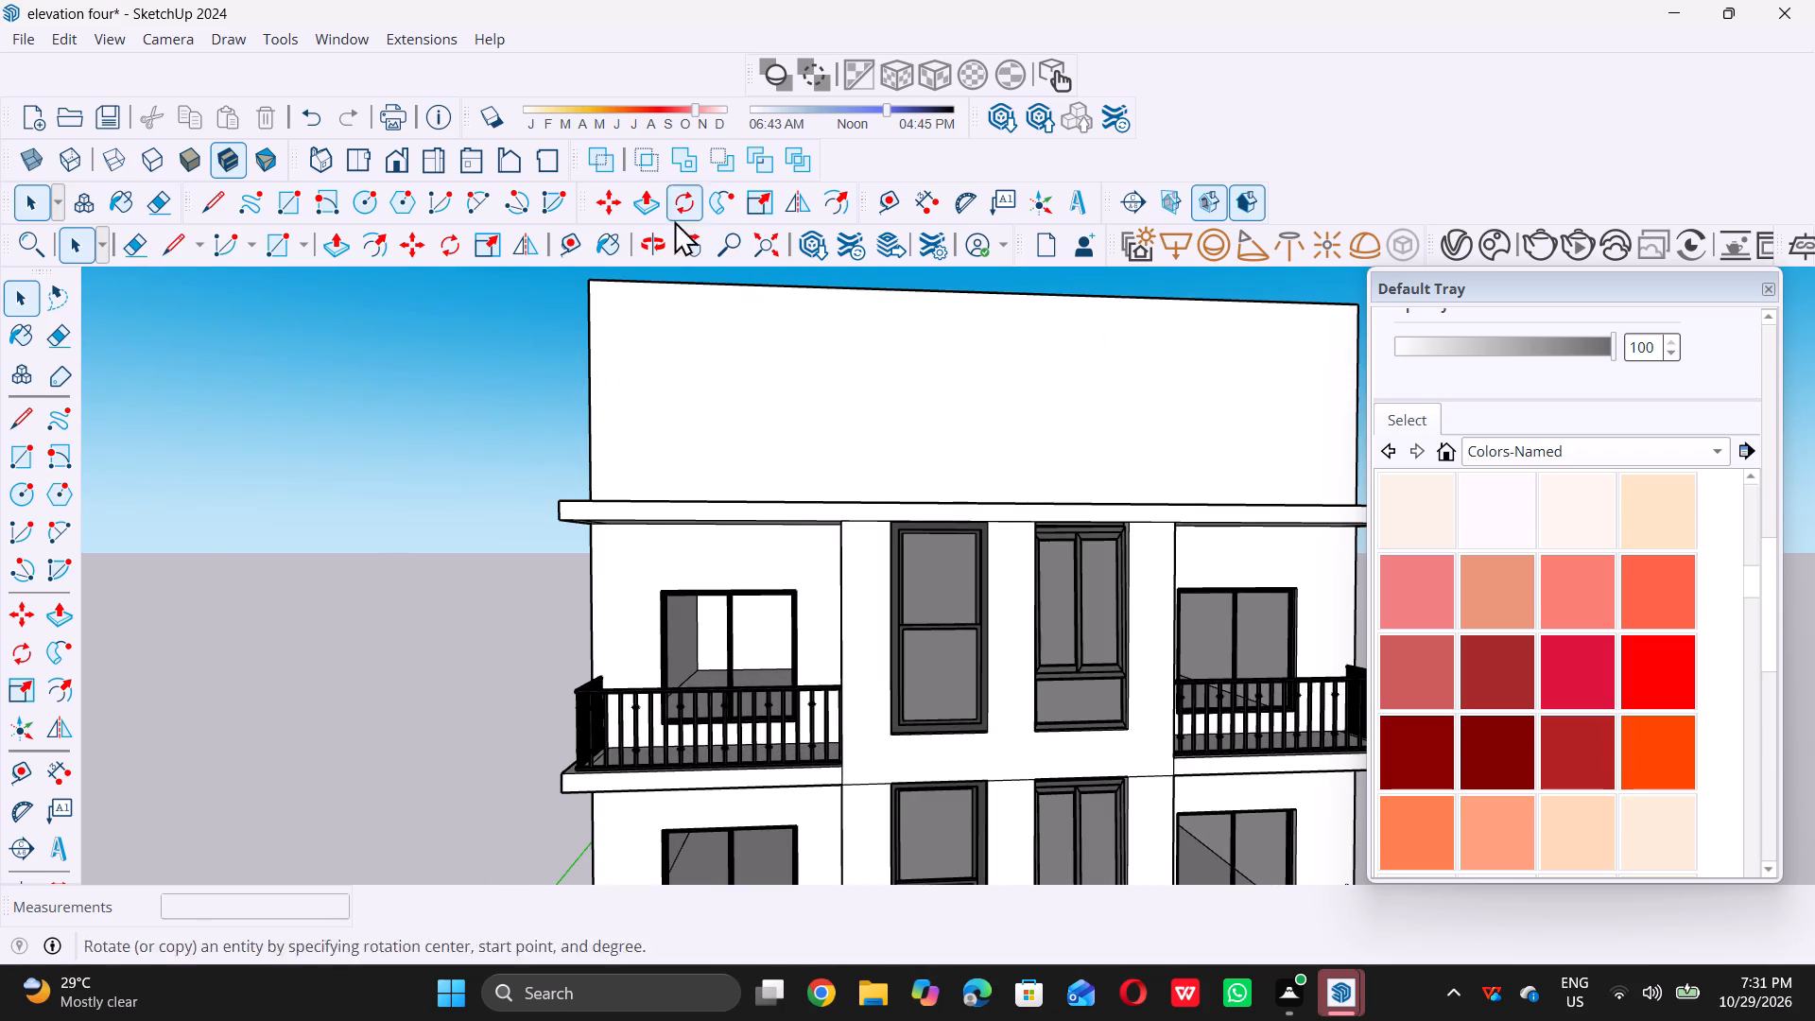
left_click(919, 210)
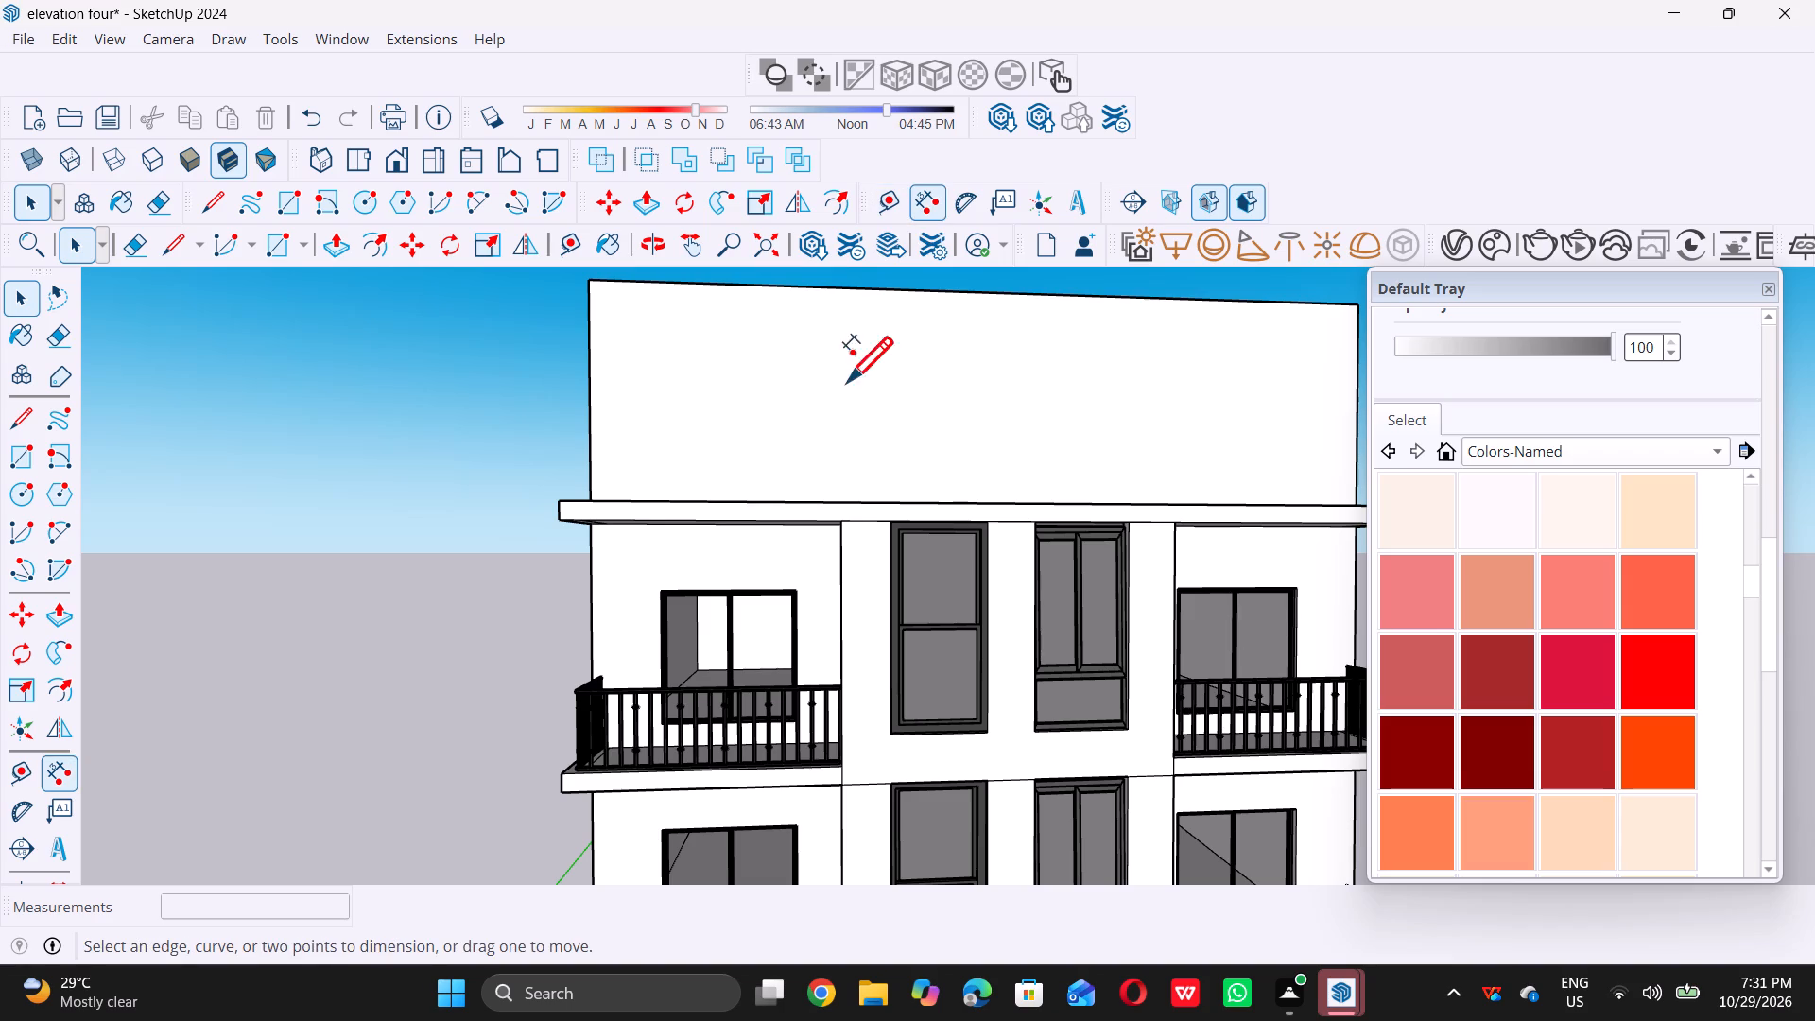
scroll(654, 580, "up", 13)
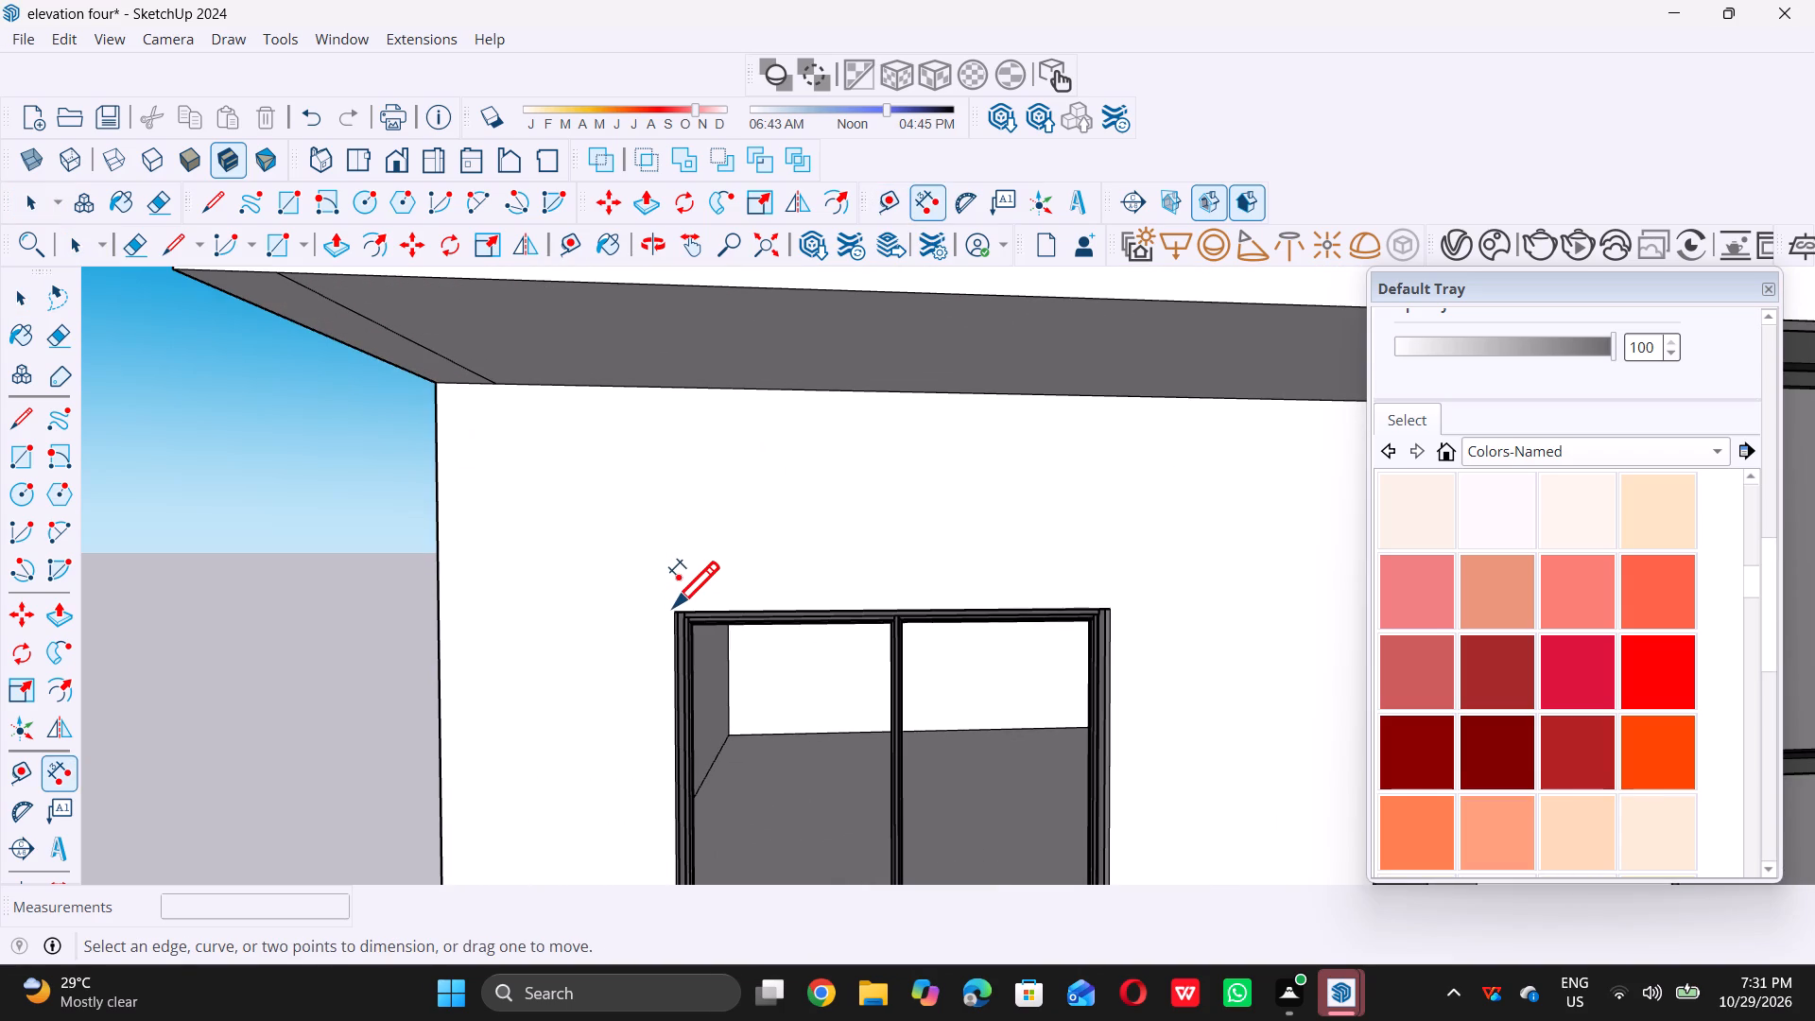
left_click(676, 607)
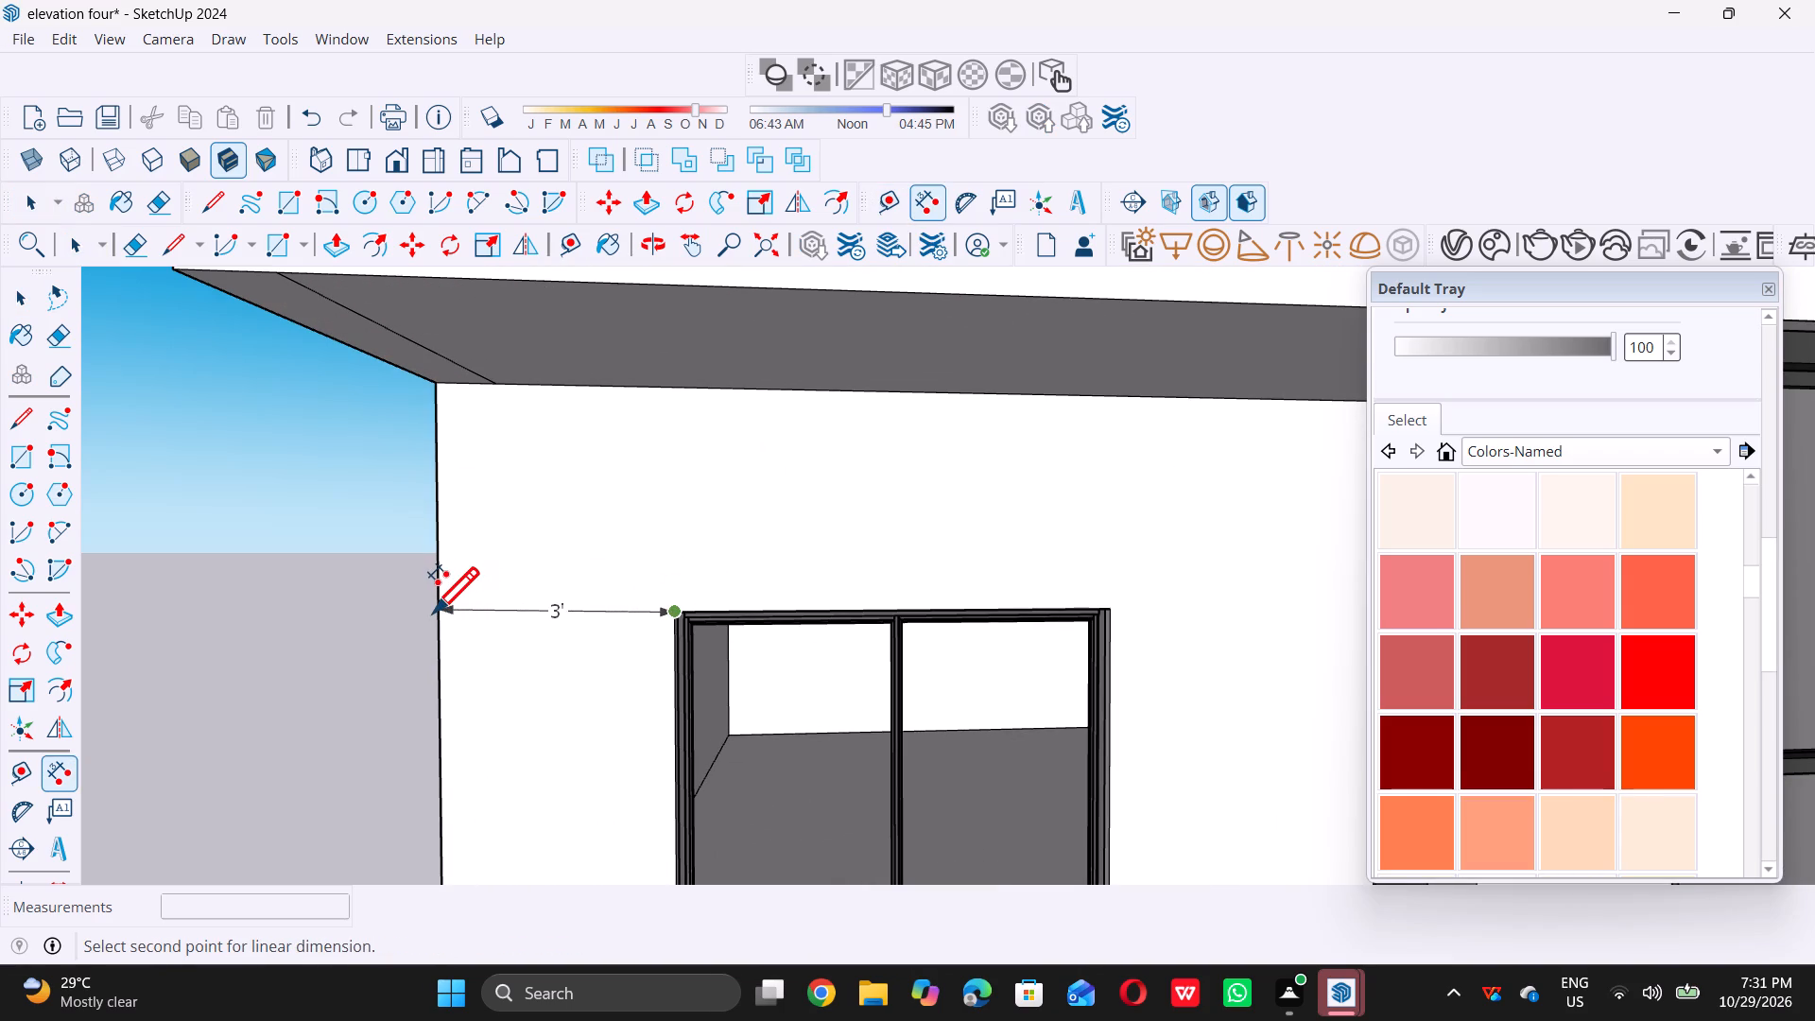
key("space")
scroll(503, 674, "down", 8)
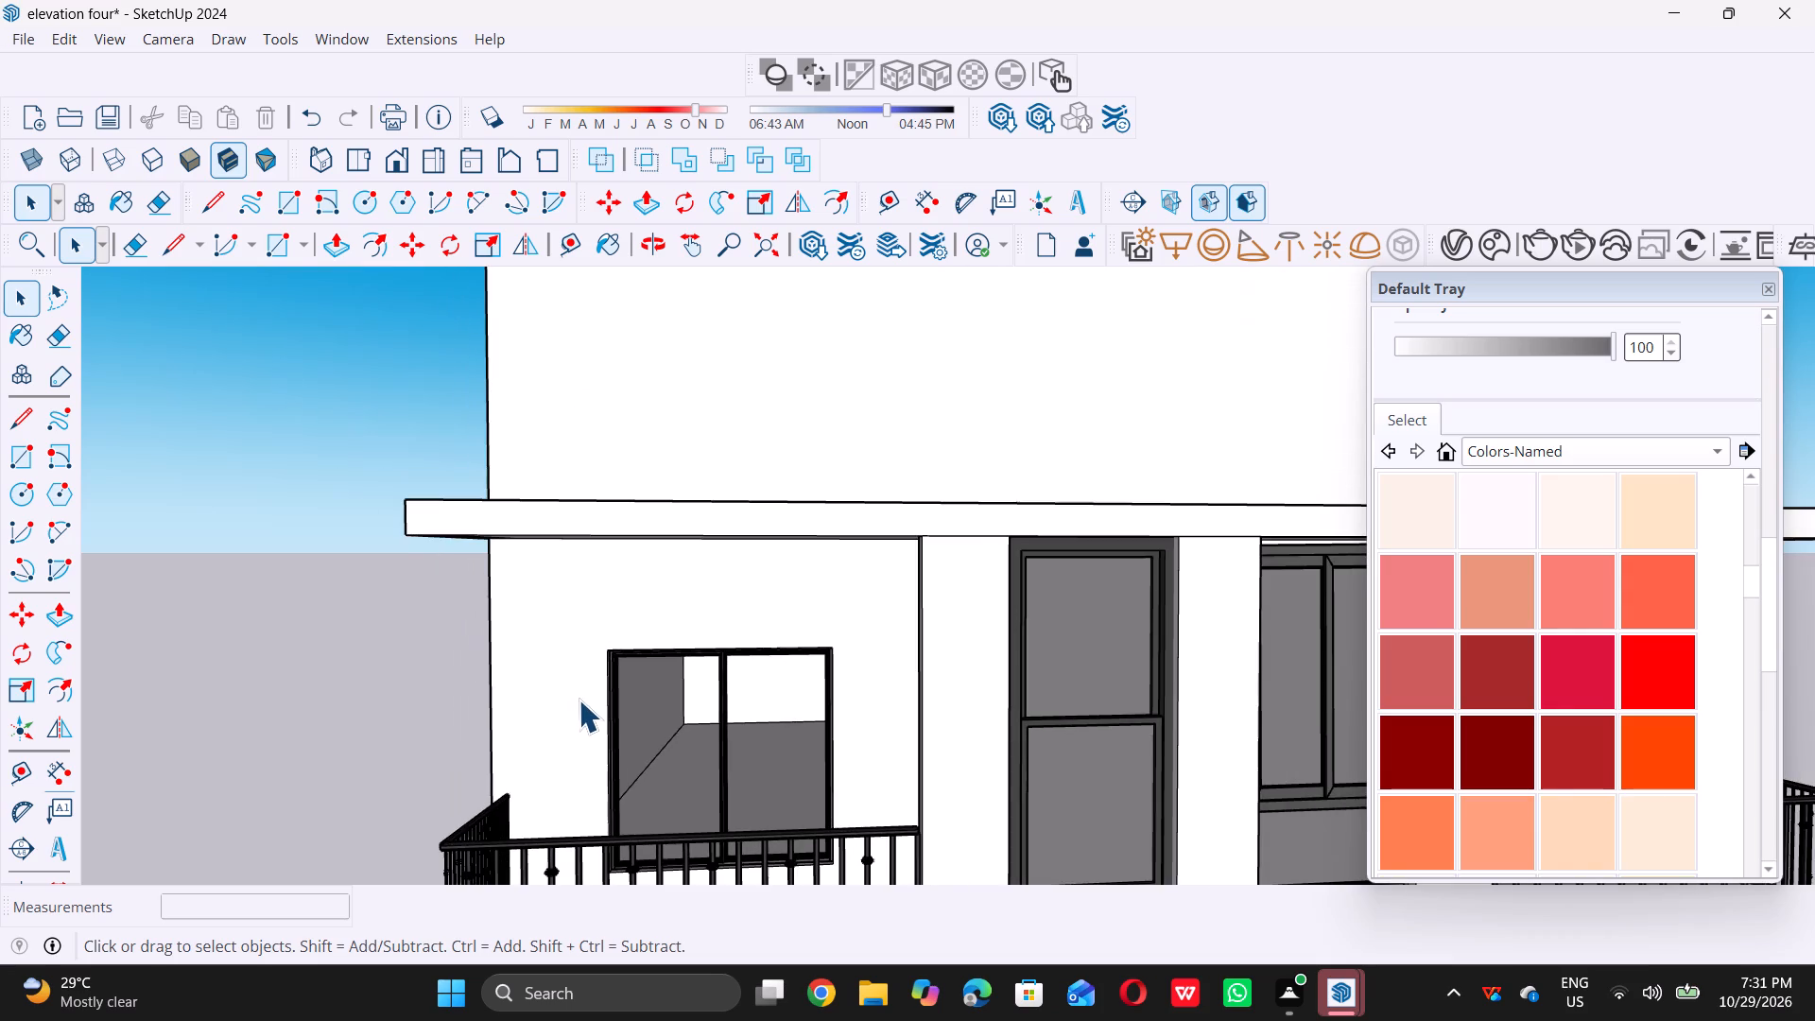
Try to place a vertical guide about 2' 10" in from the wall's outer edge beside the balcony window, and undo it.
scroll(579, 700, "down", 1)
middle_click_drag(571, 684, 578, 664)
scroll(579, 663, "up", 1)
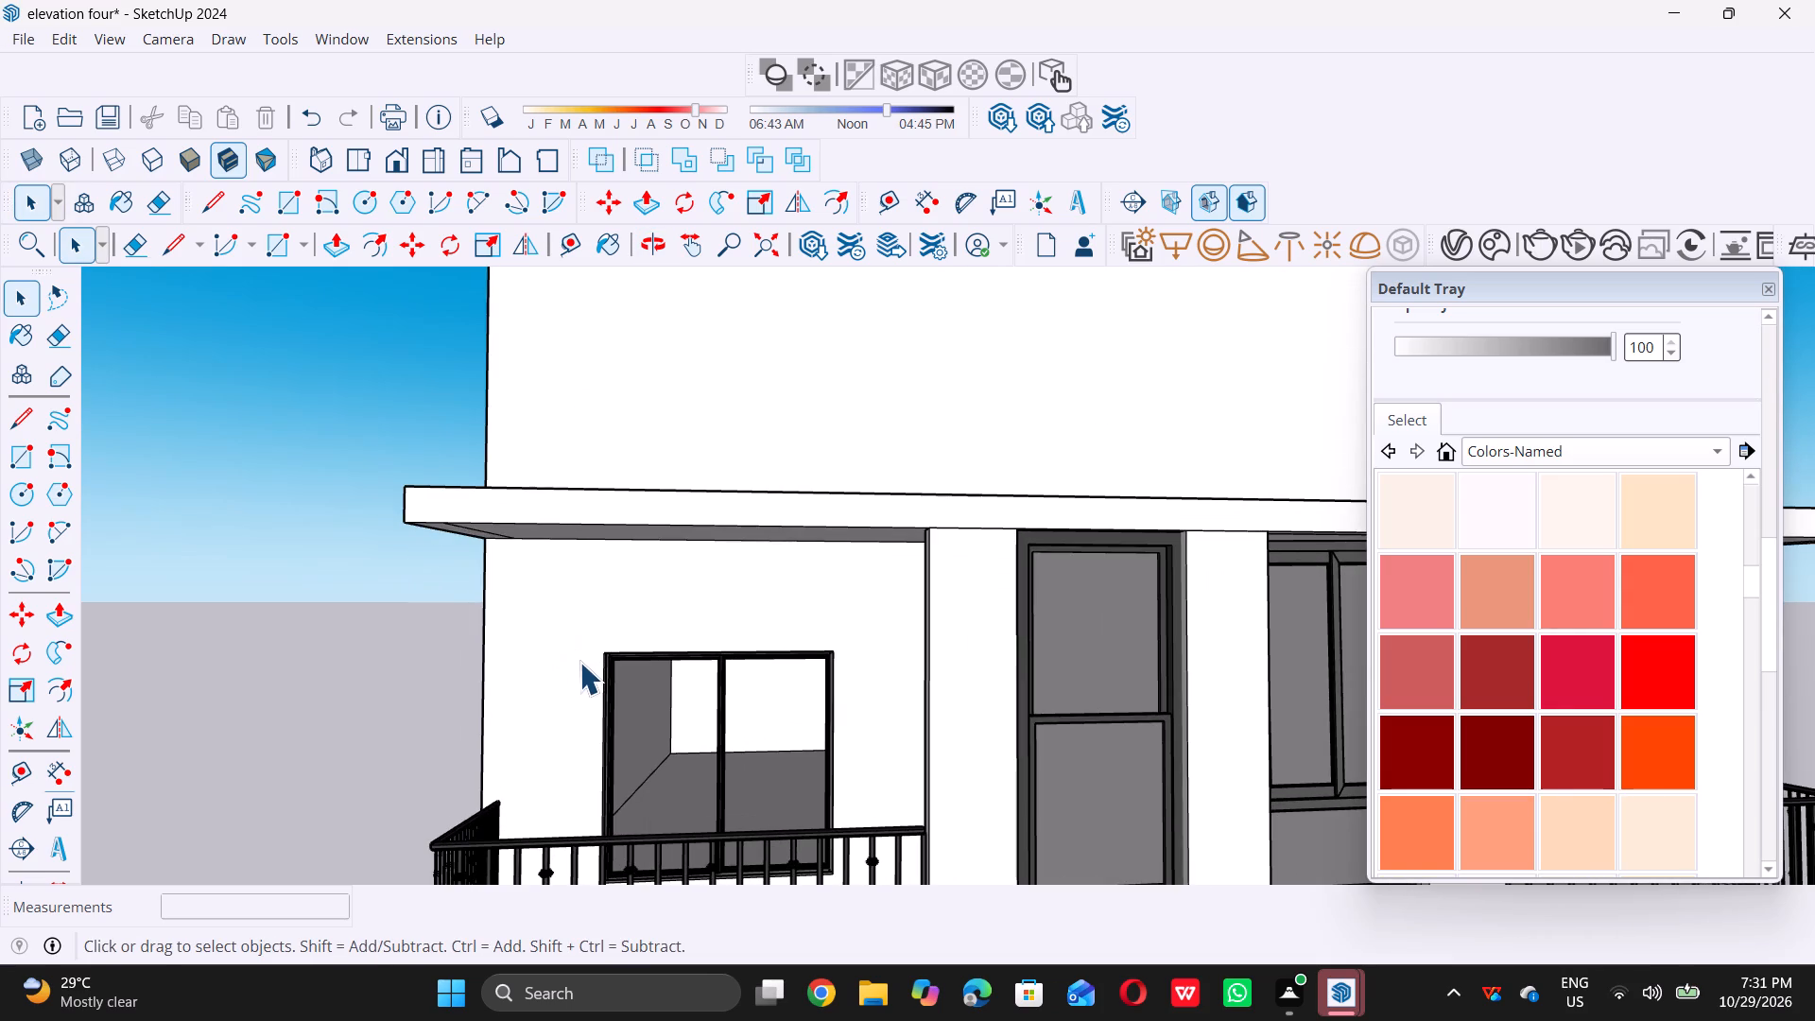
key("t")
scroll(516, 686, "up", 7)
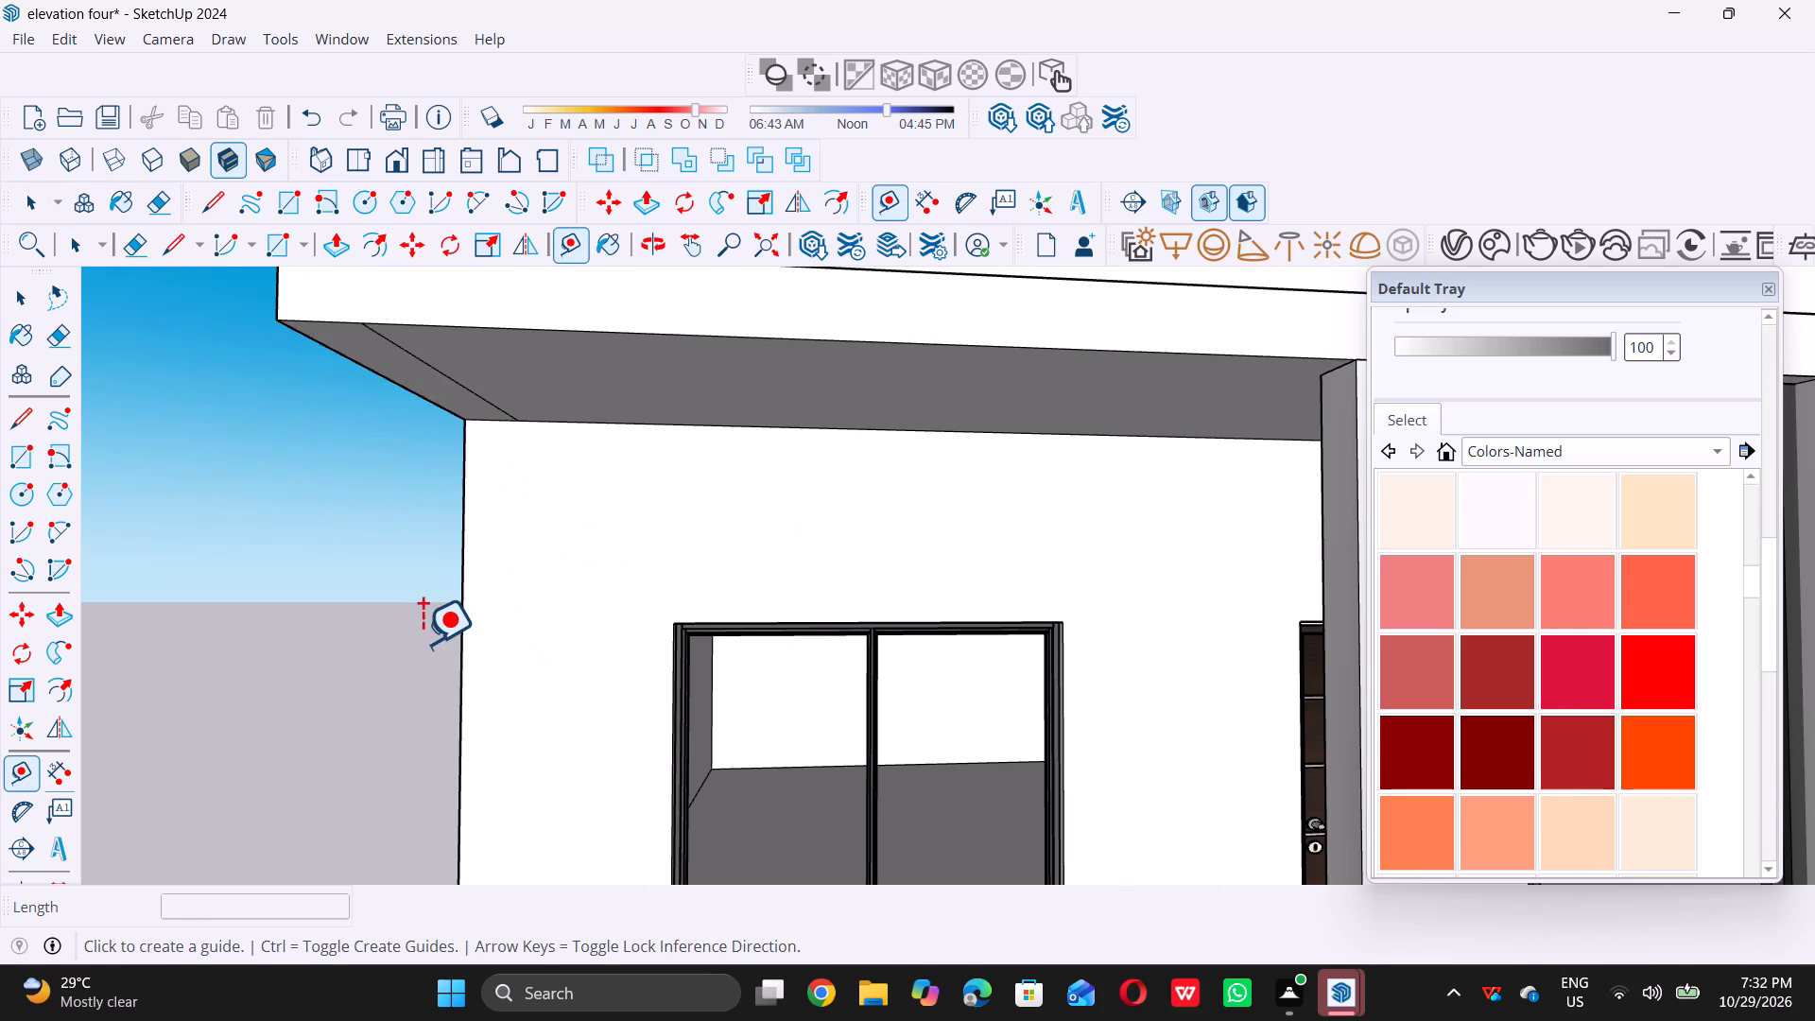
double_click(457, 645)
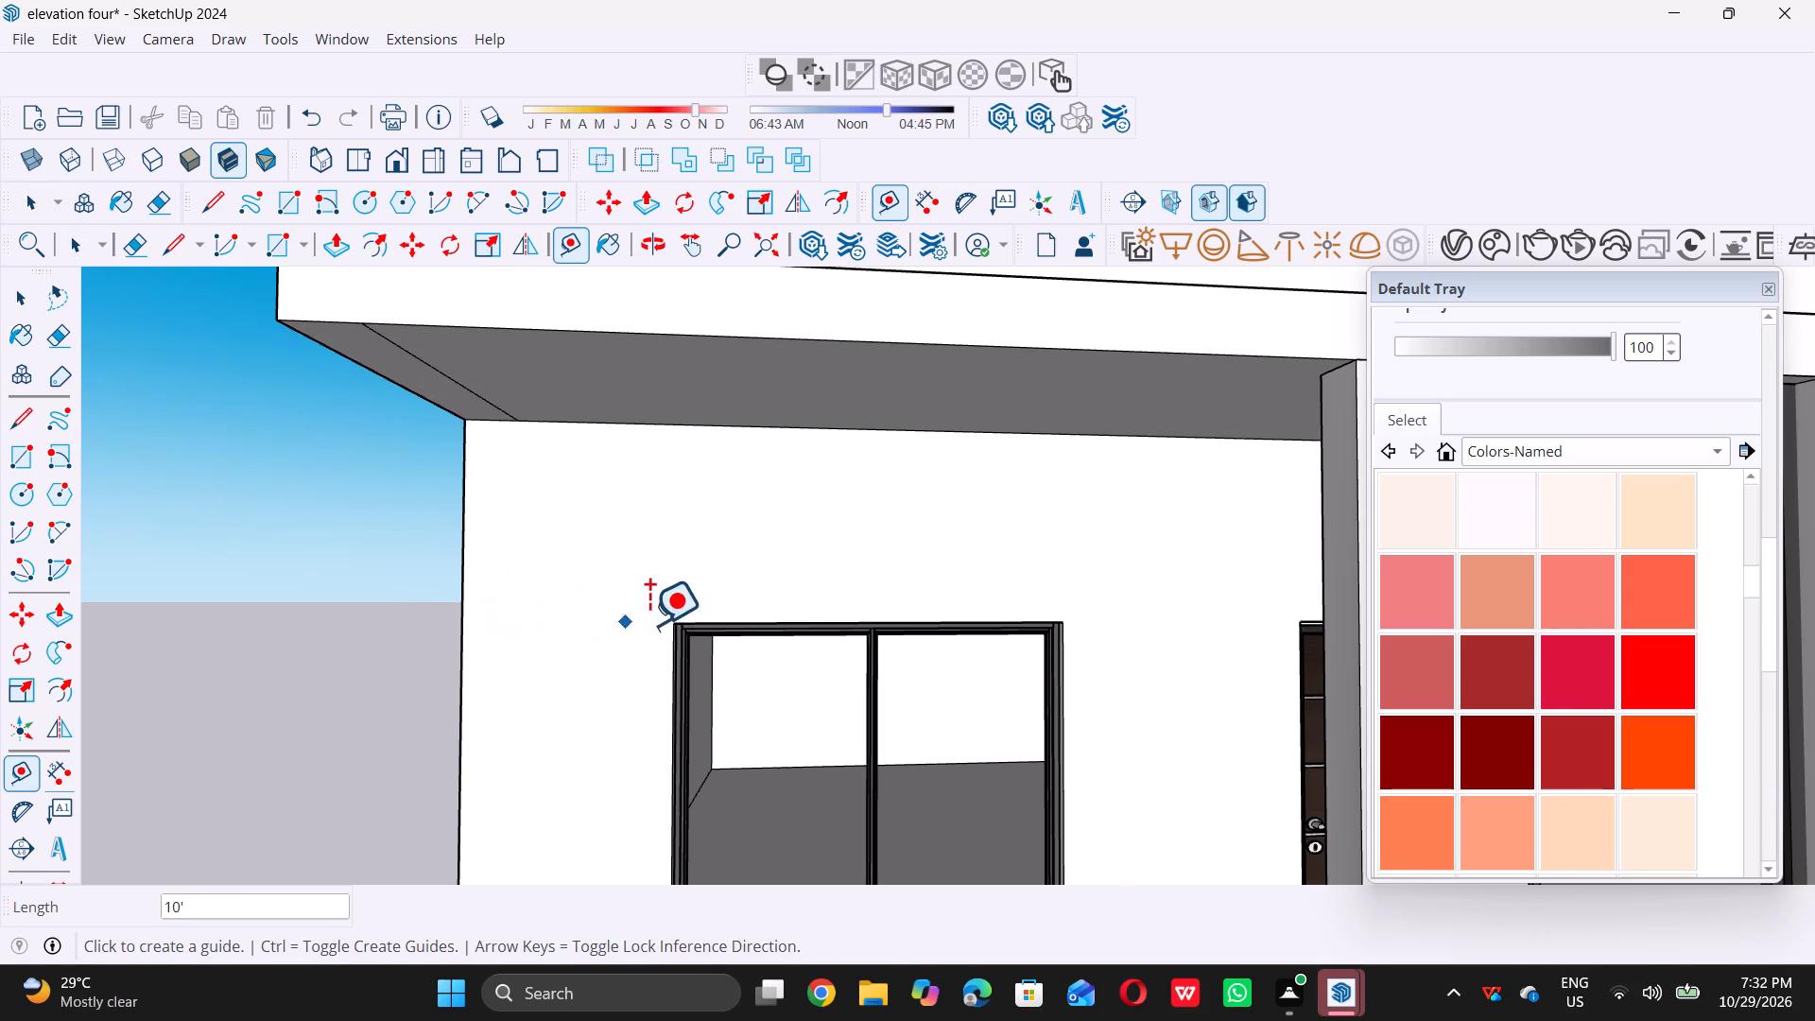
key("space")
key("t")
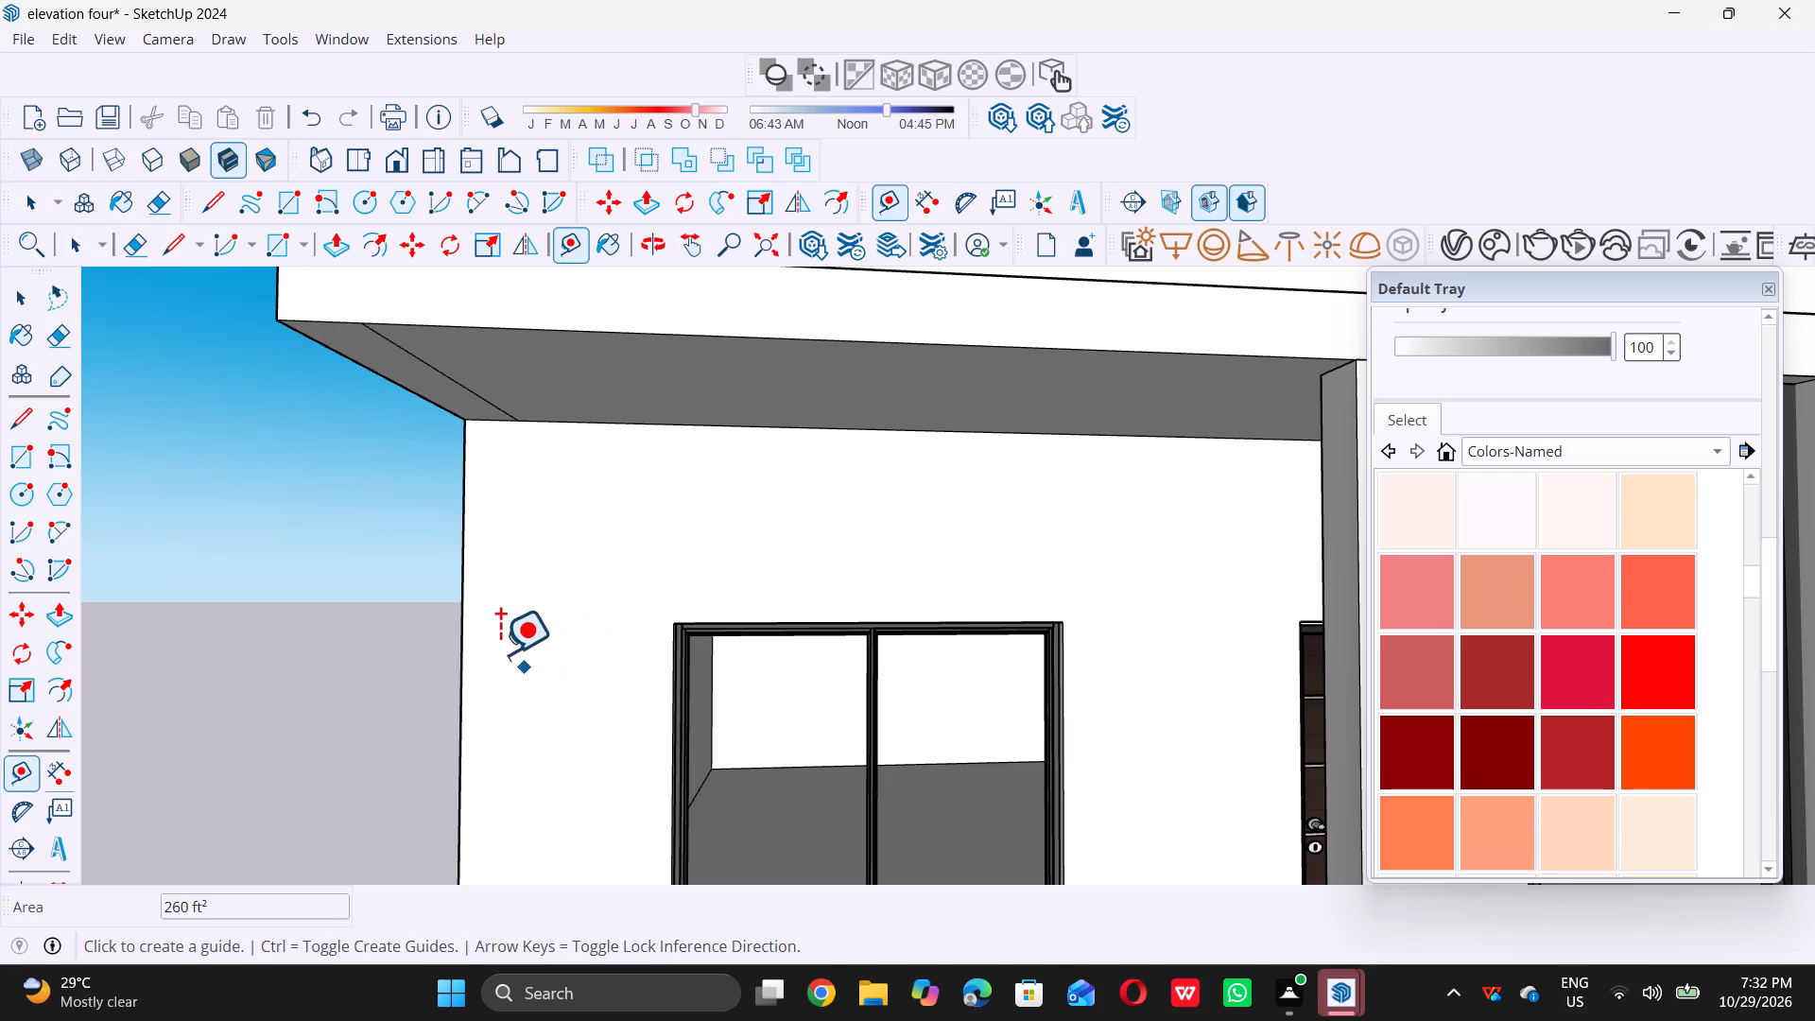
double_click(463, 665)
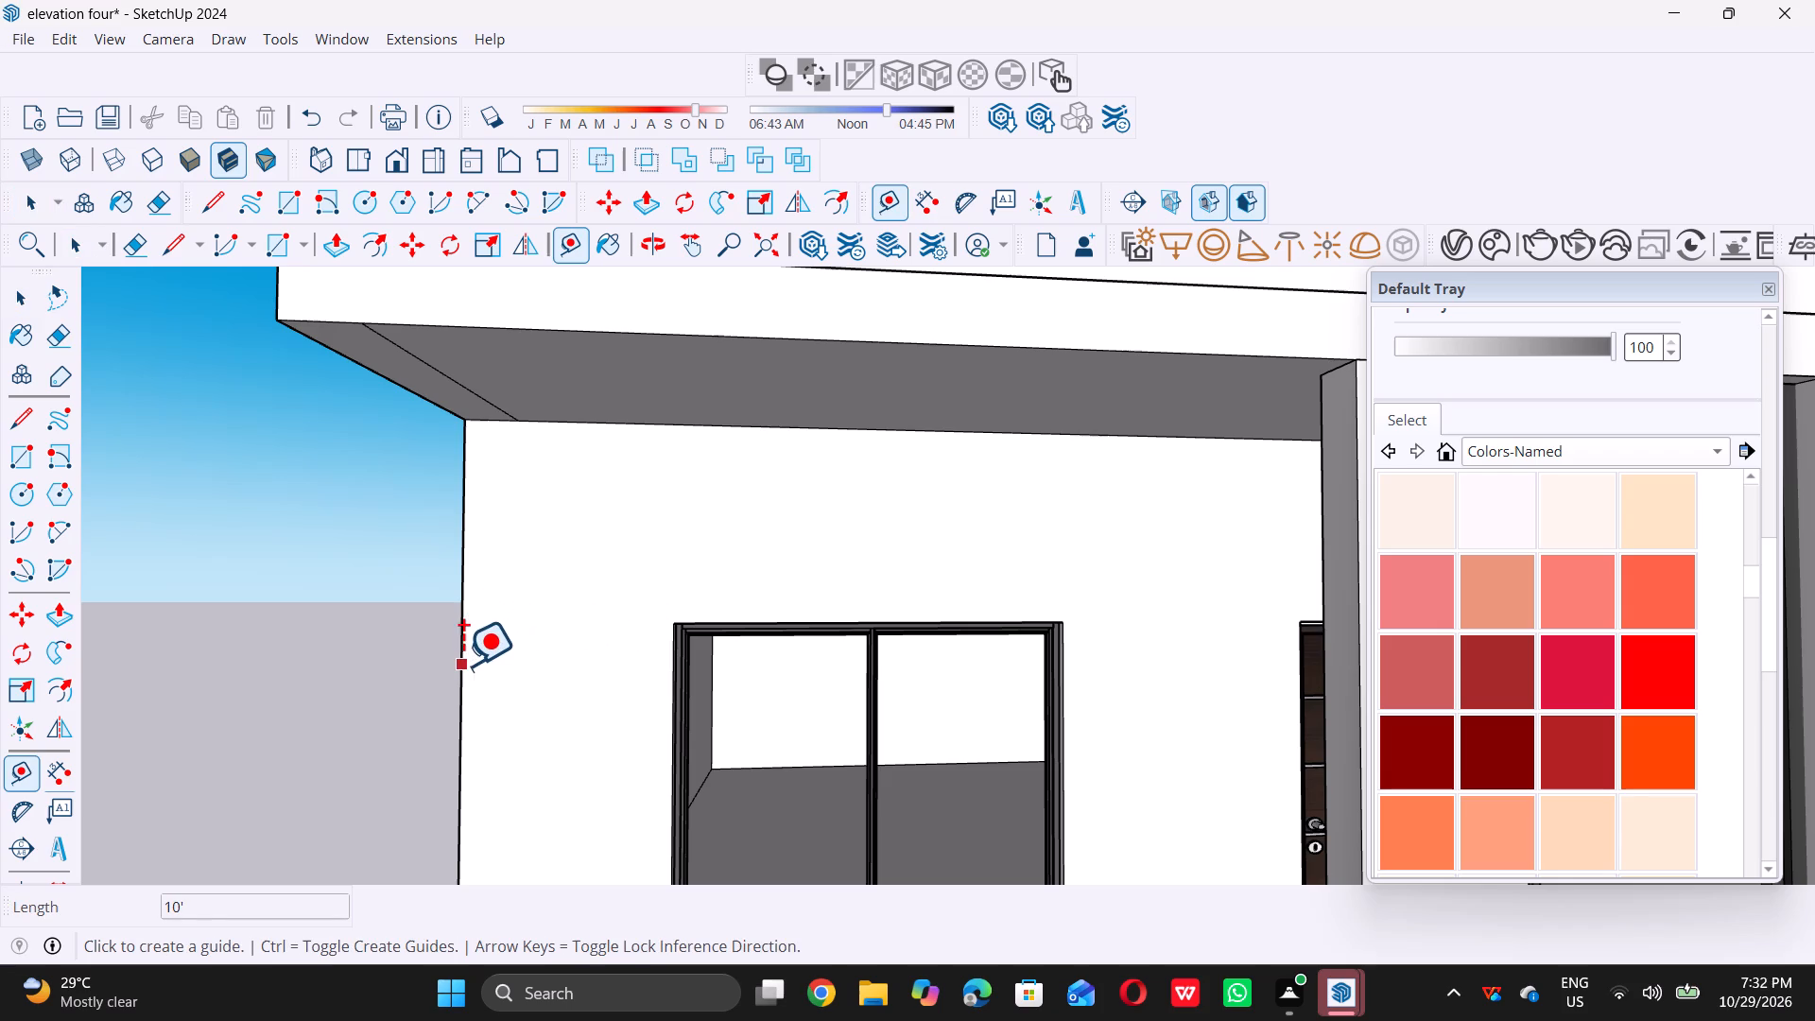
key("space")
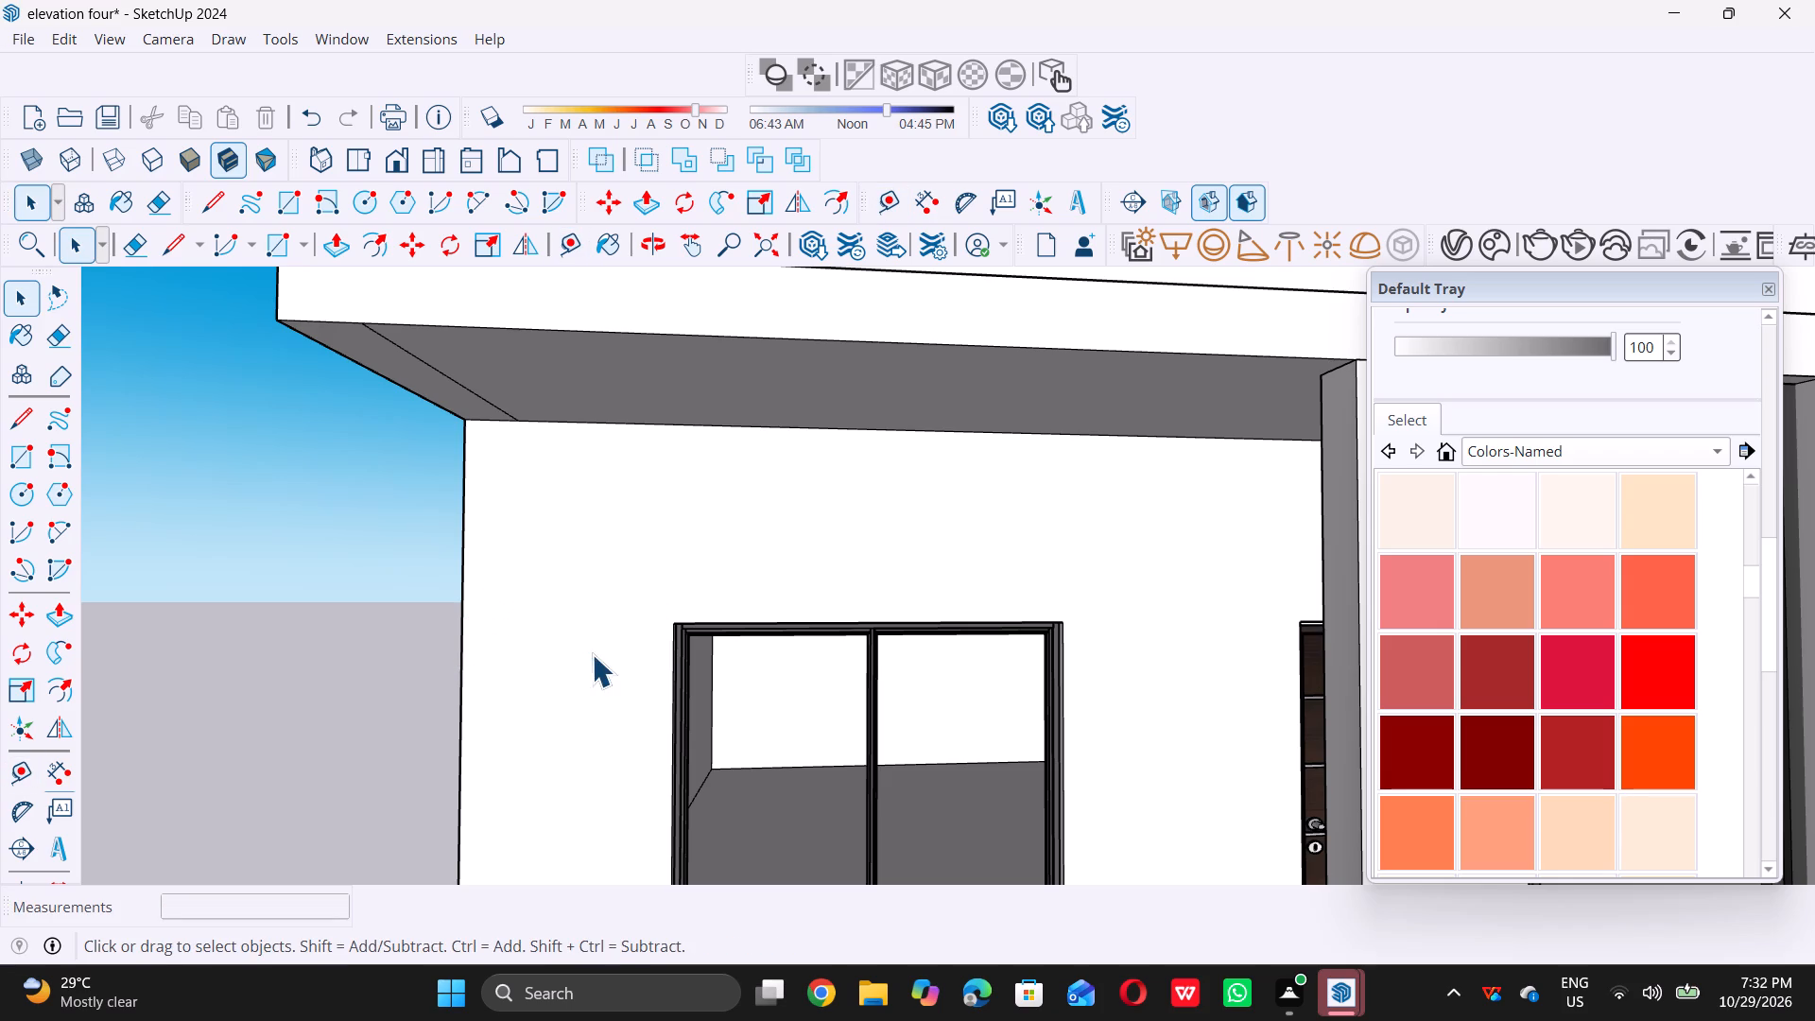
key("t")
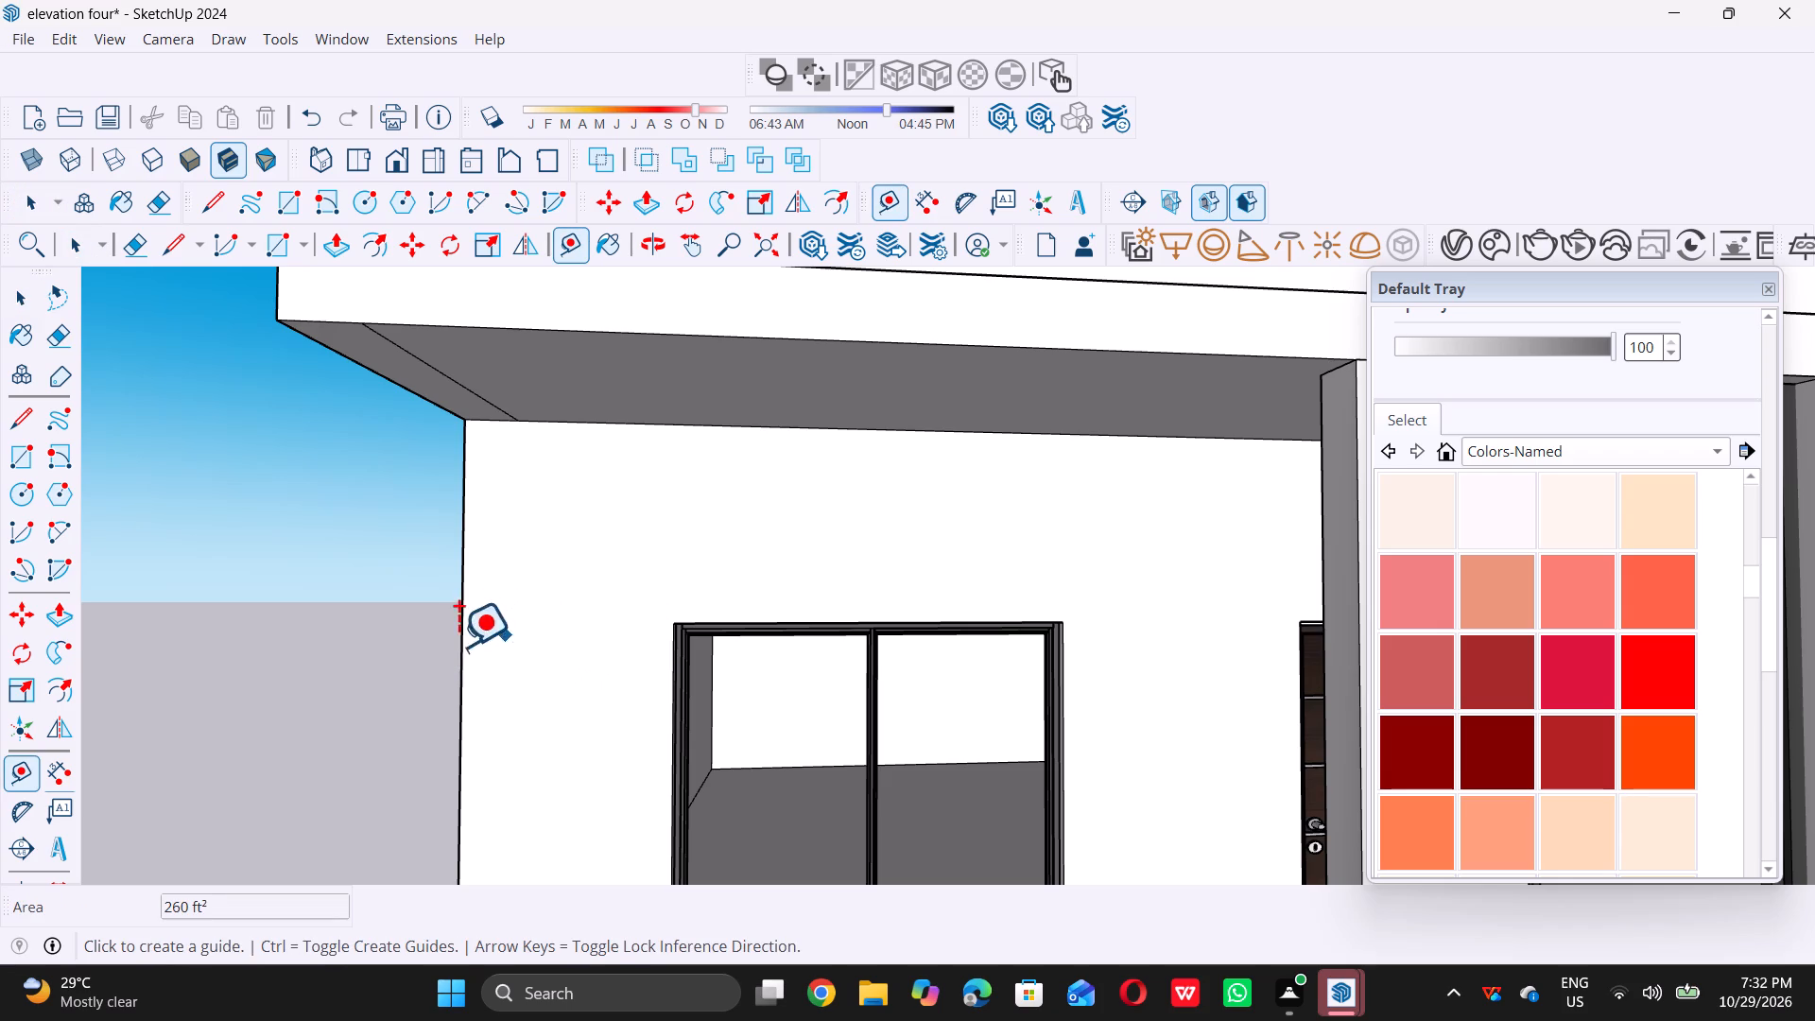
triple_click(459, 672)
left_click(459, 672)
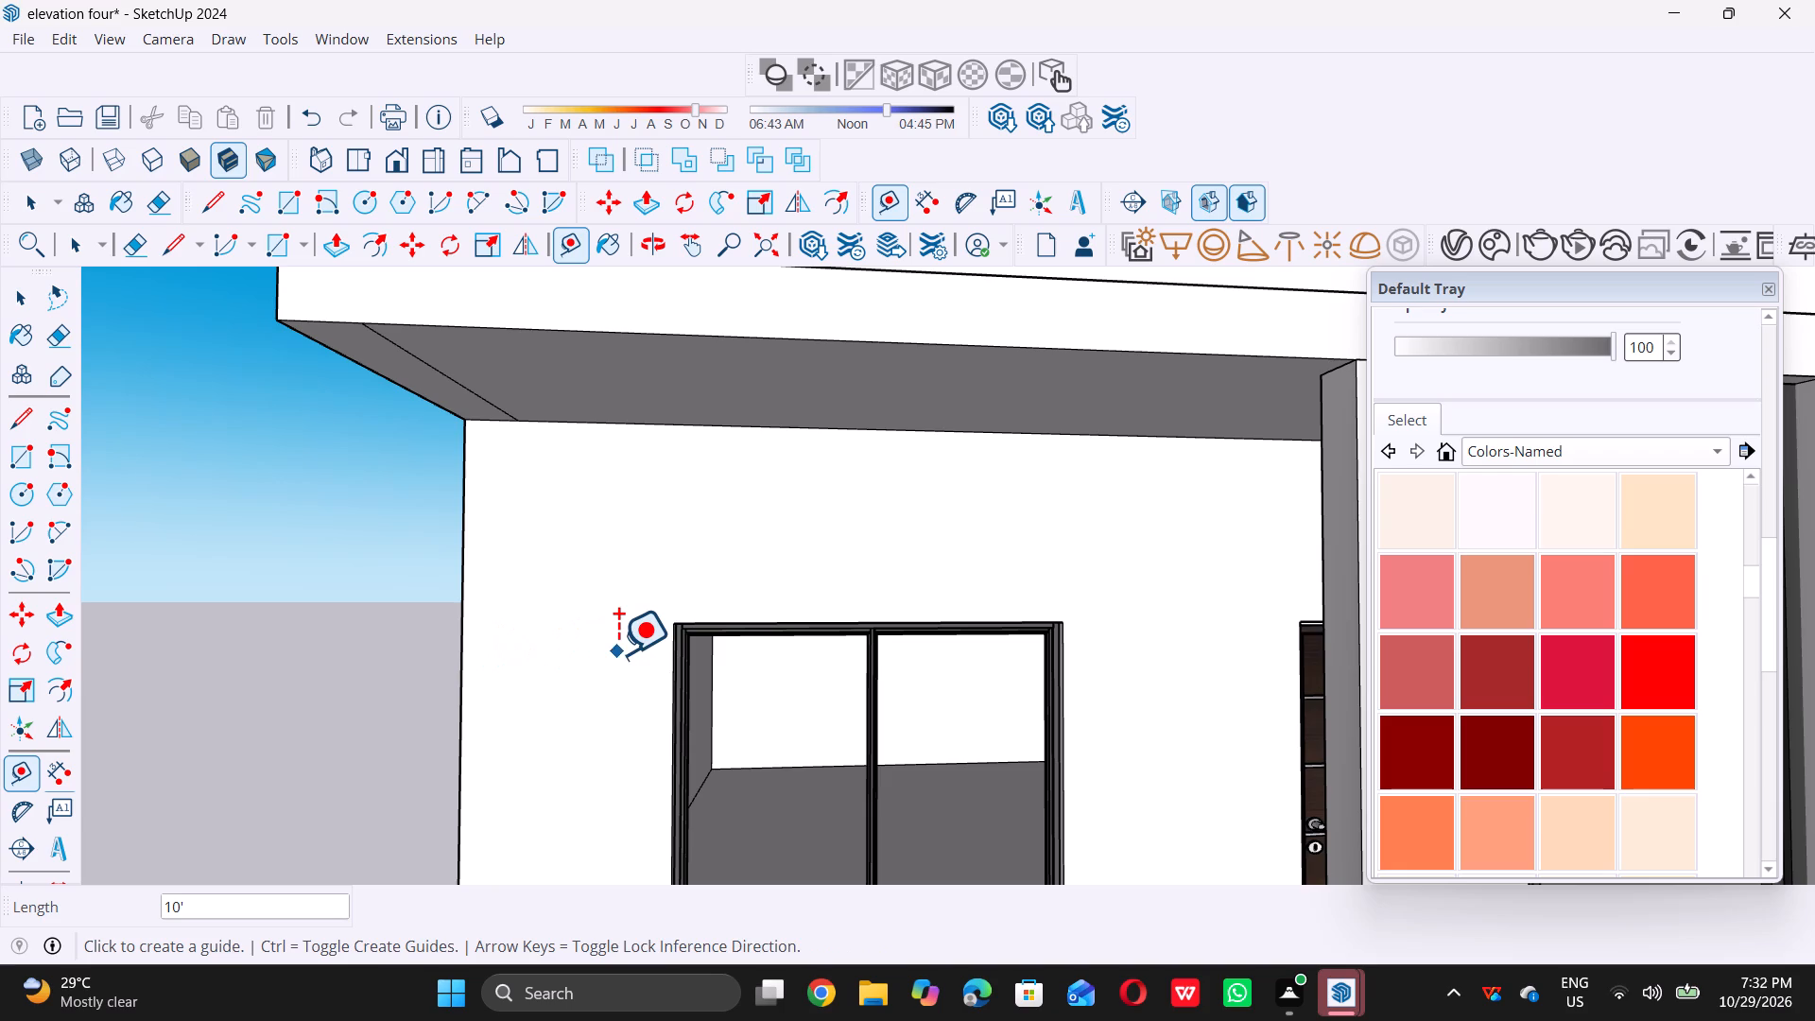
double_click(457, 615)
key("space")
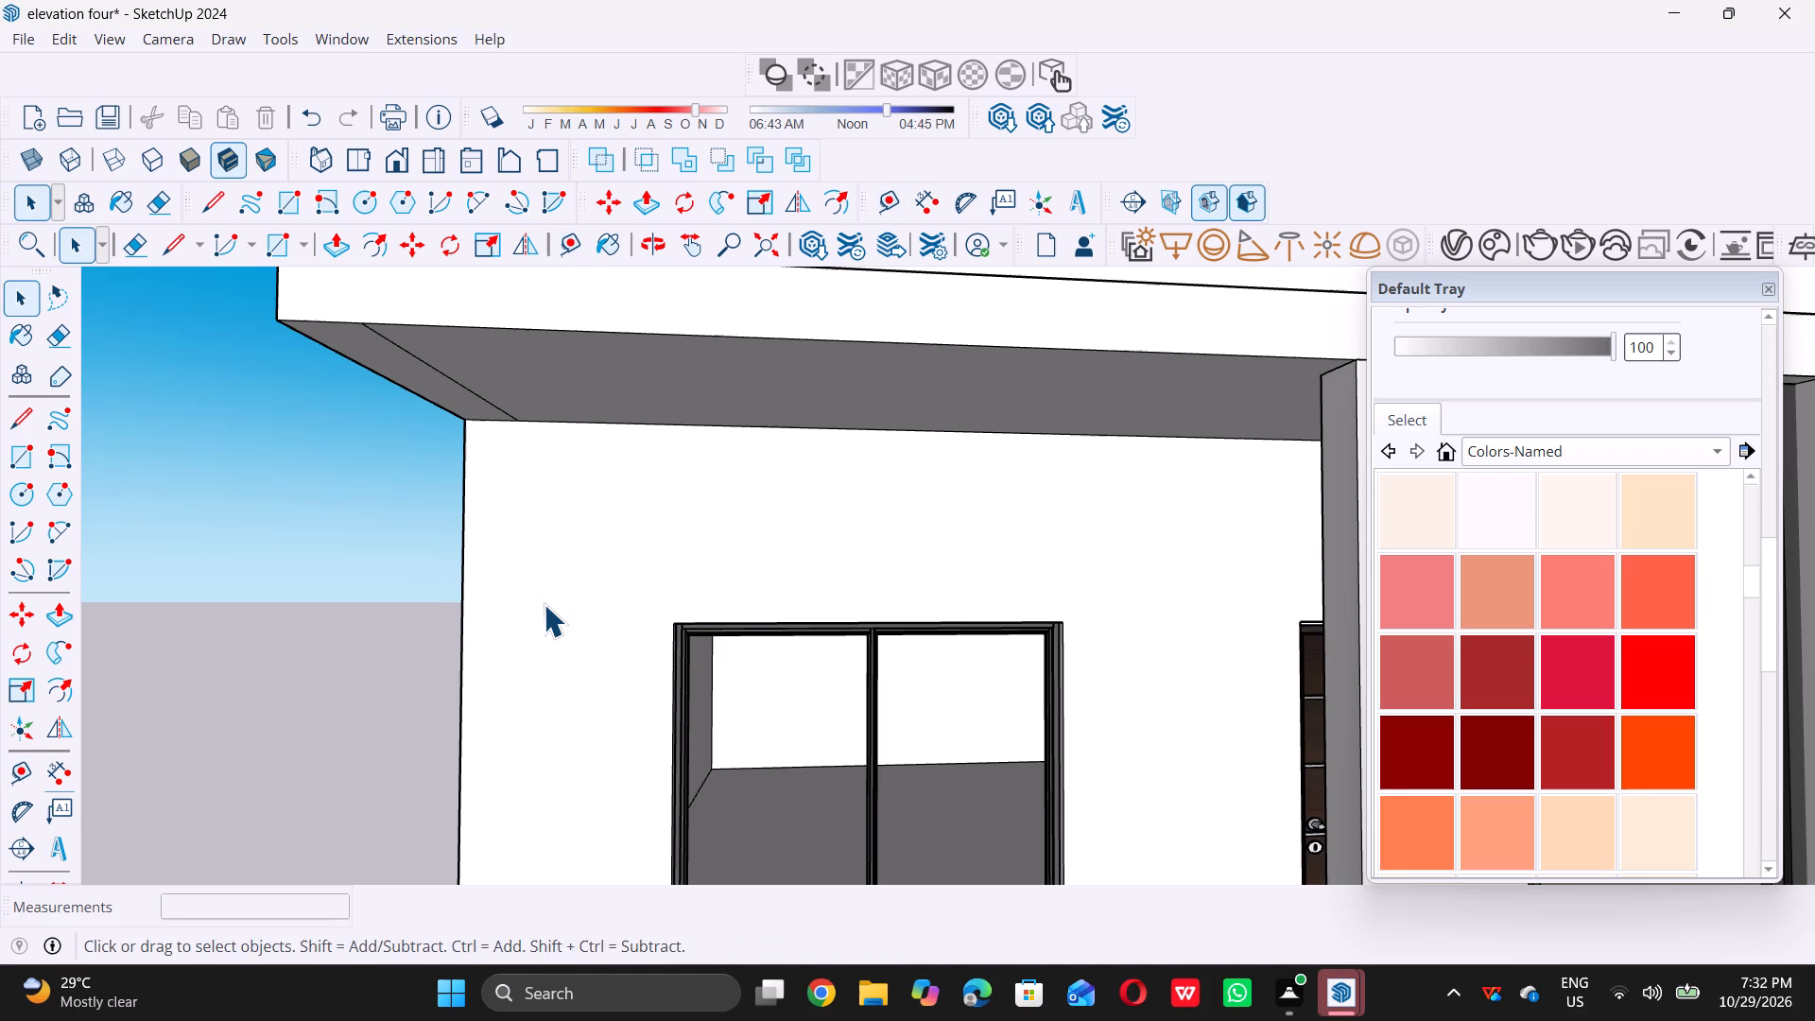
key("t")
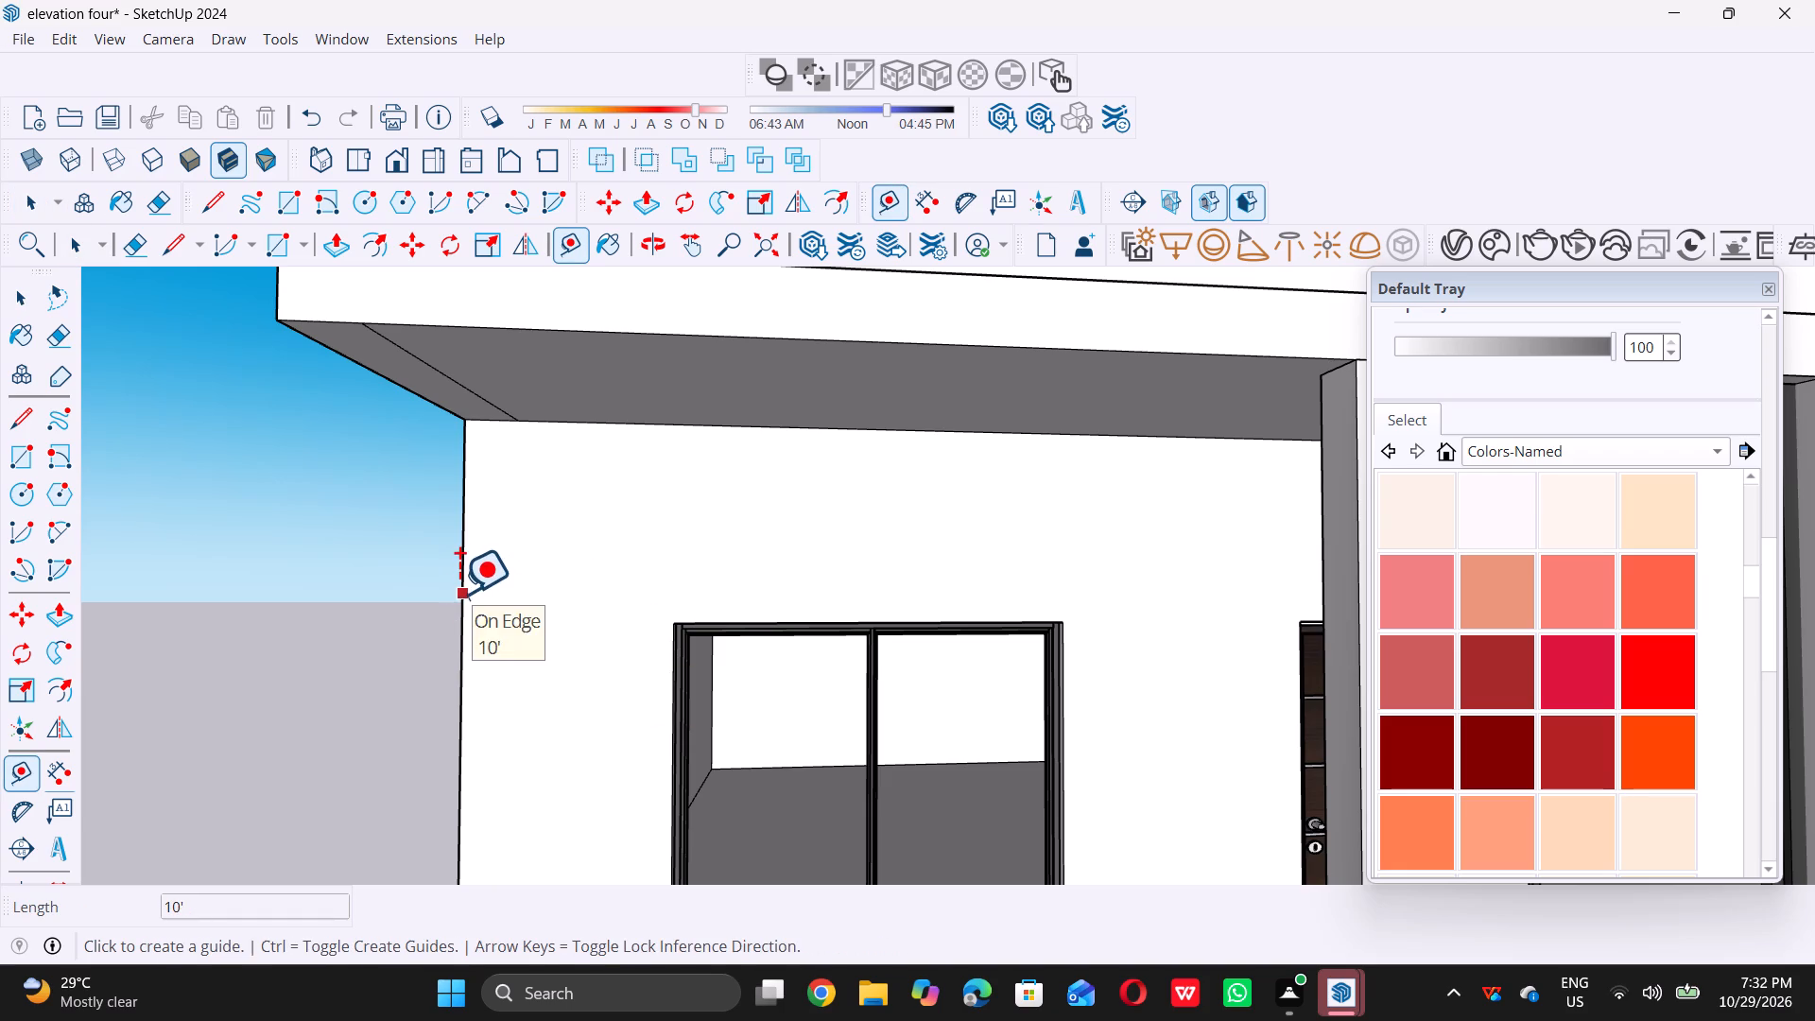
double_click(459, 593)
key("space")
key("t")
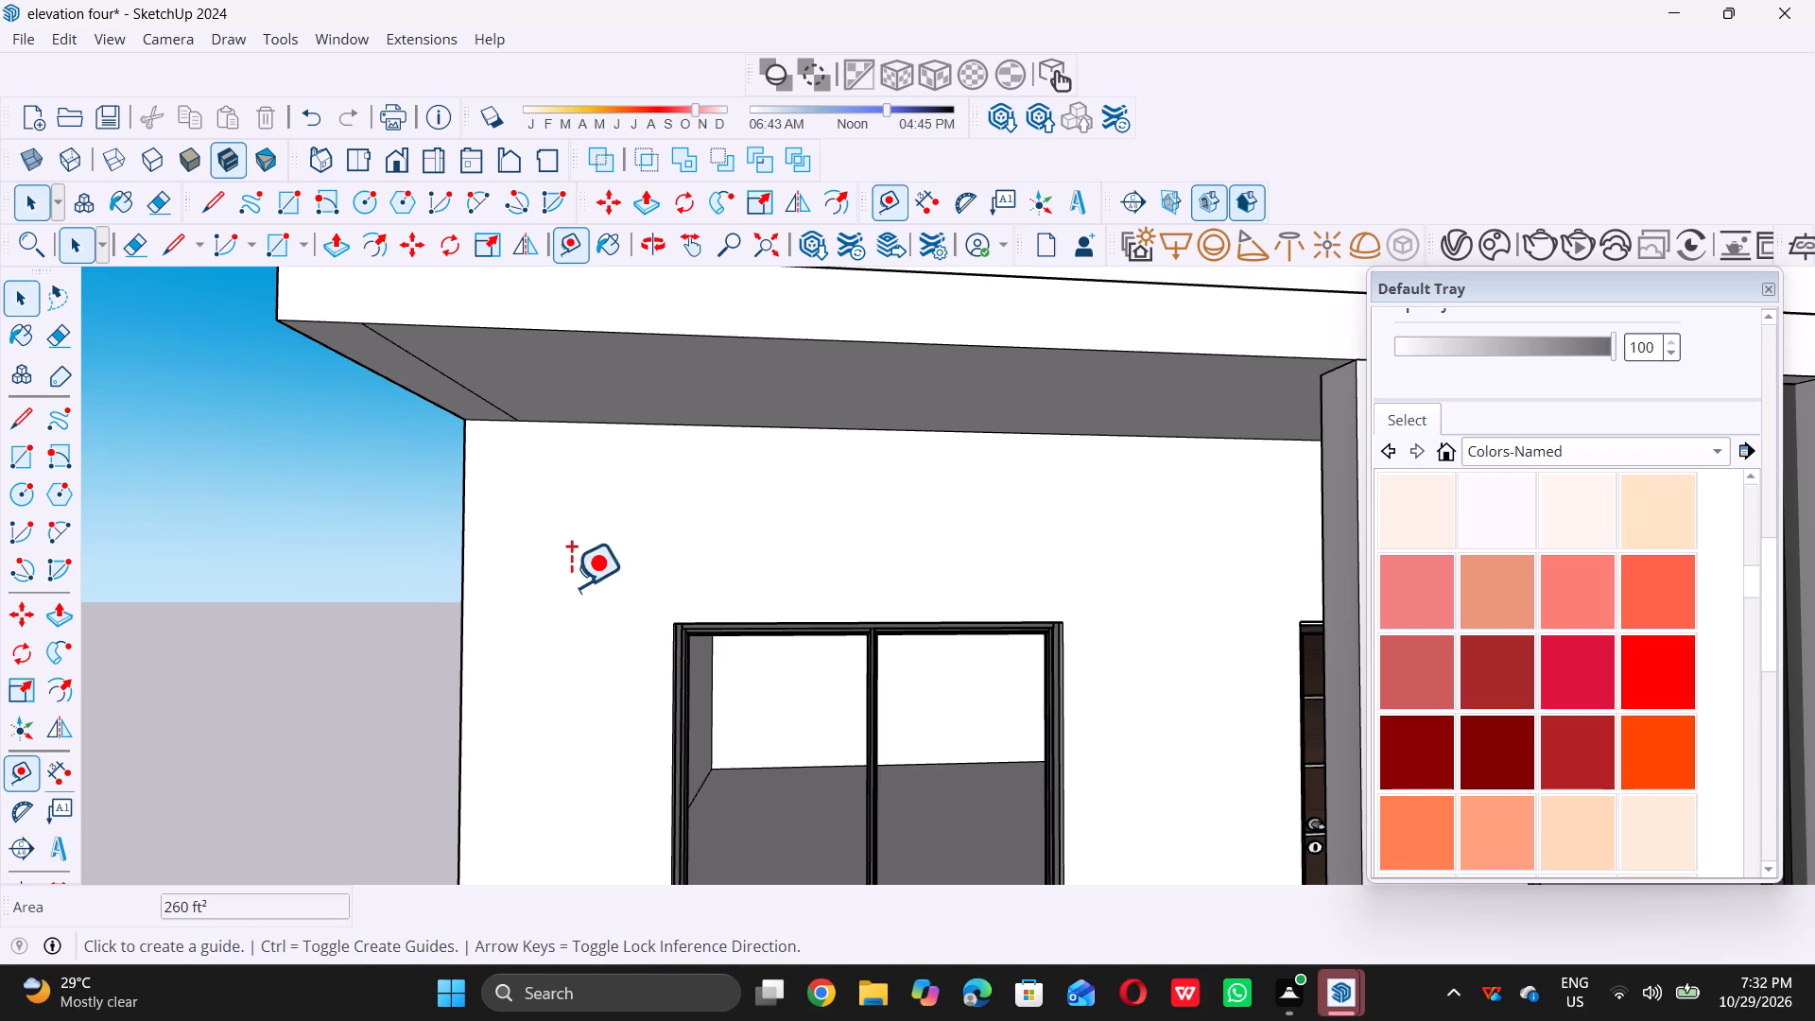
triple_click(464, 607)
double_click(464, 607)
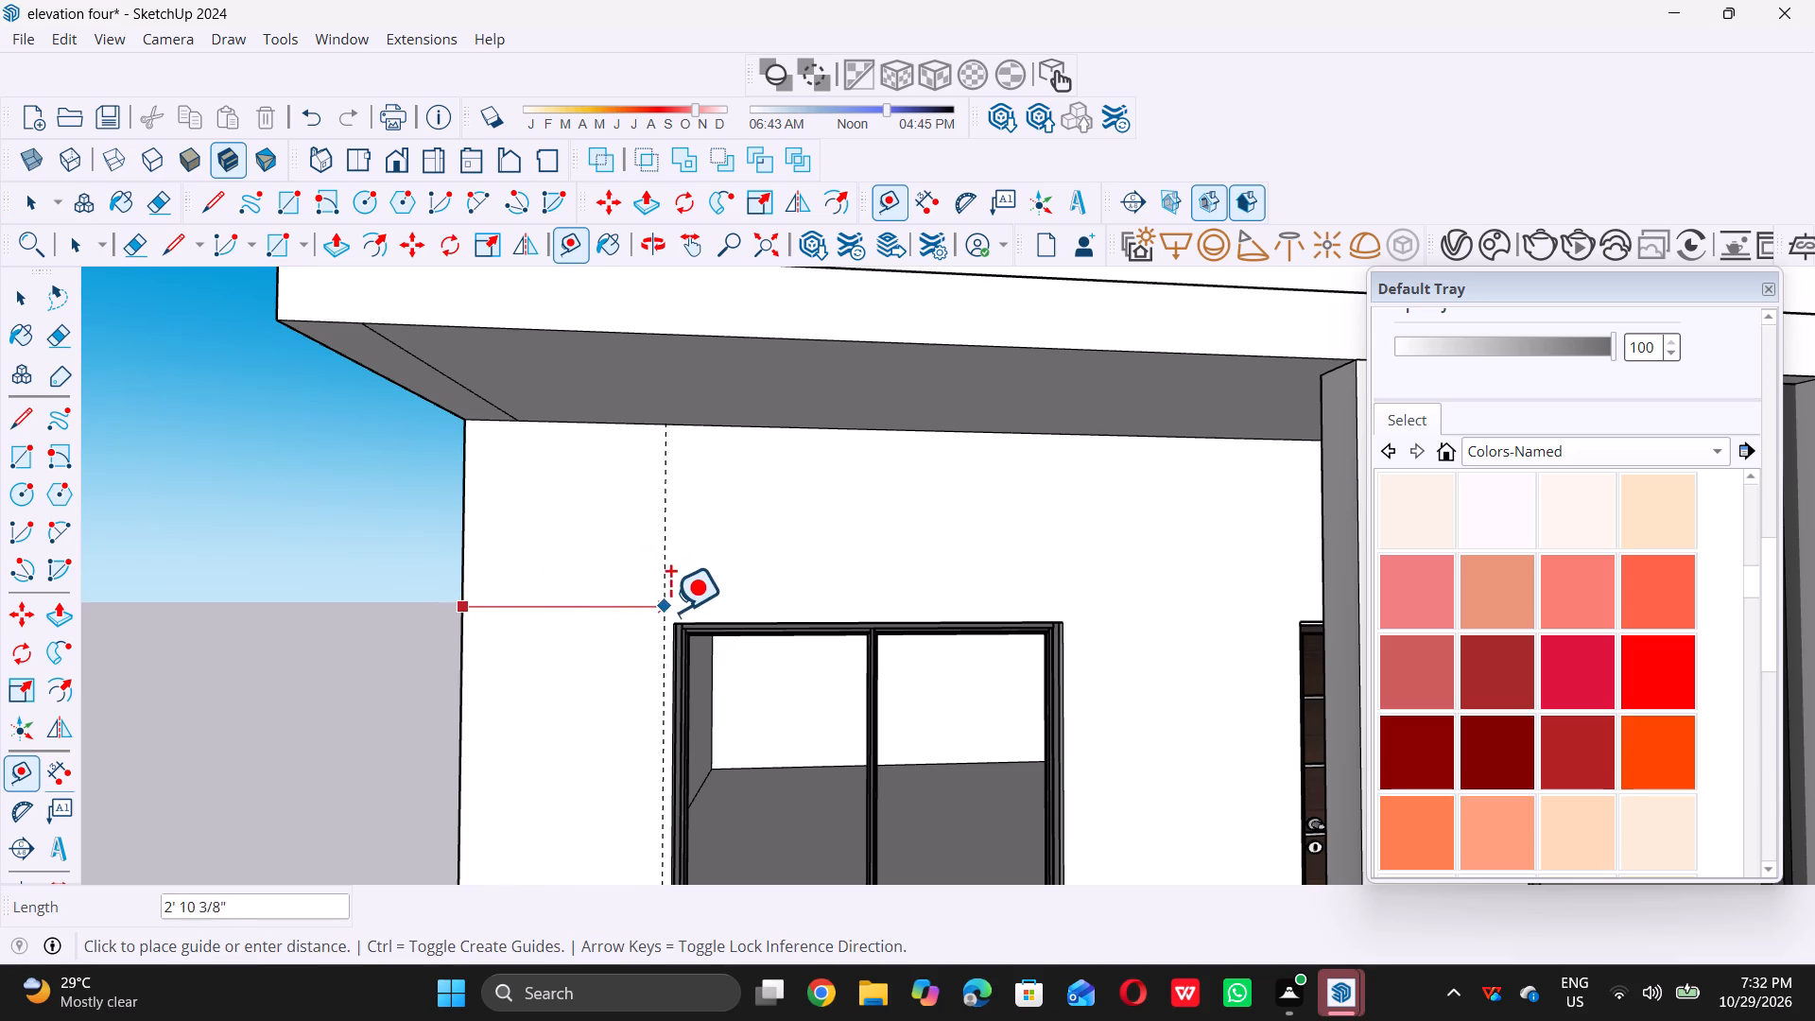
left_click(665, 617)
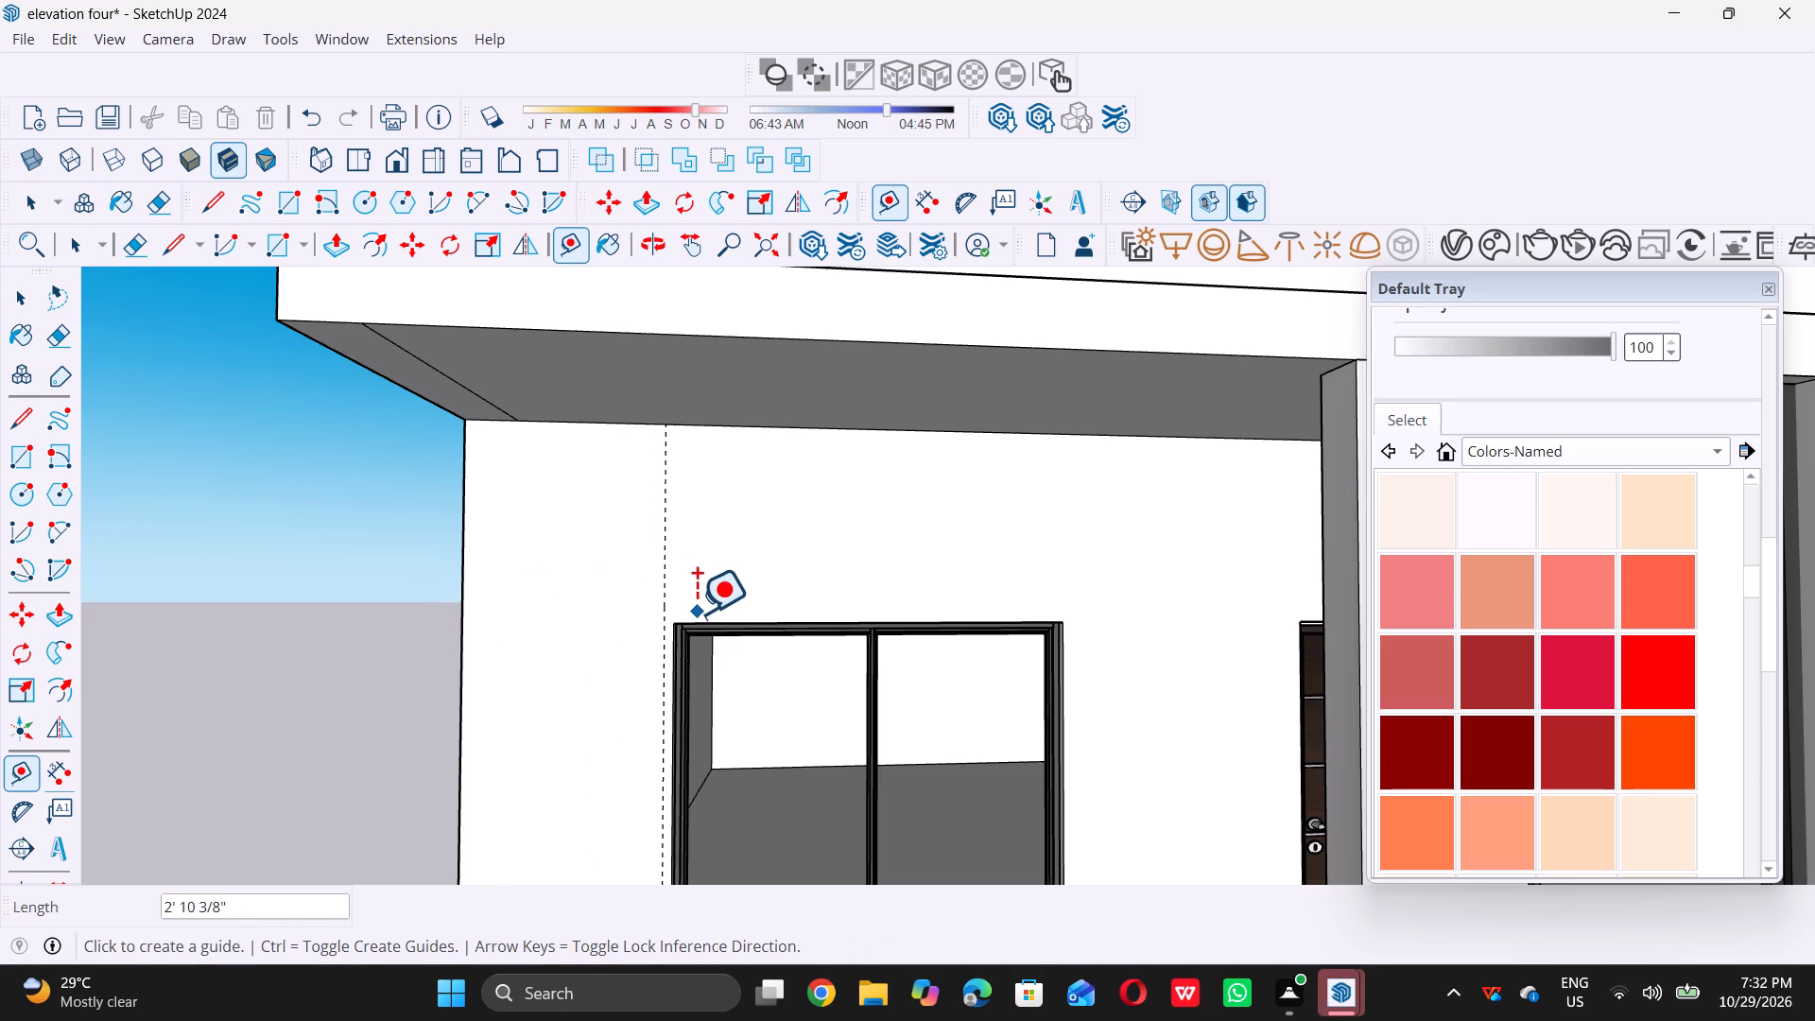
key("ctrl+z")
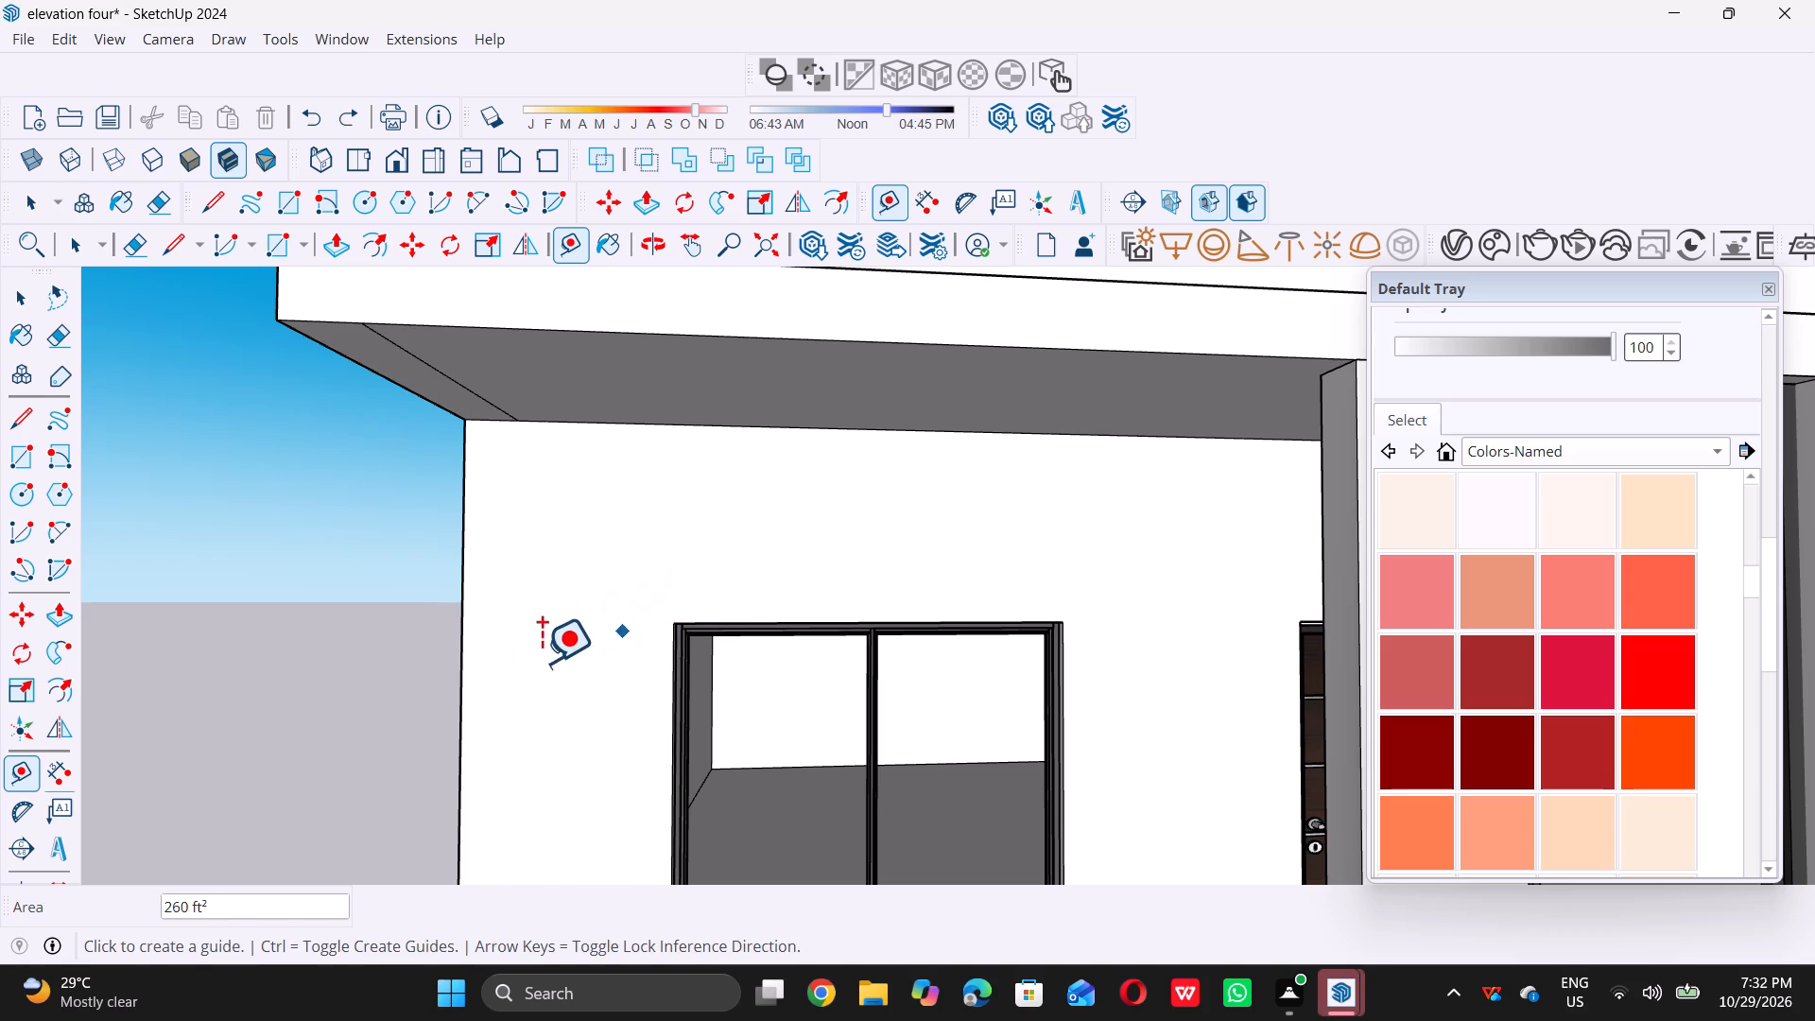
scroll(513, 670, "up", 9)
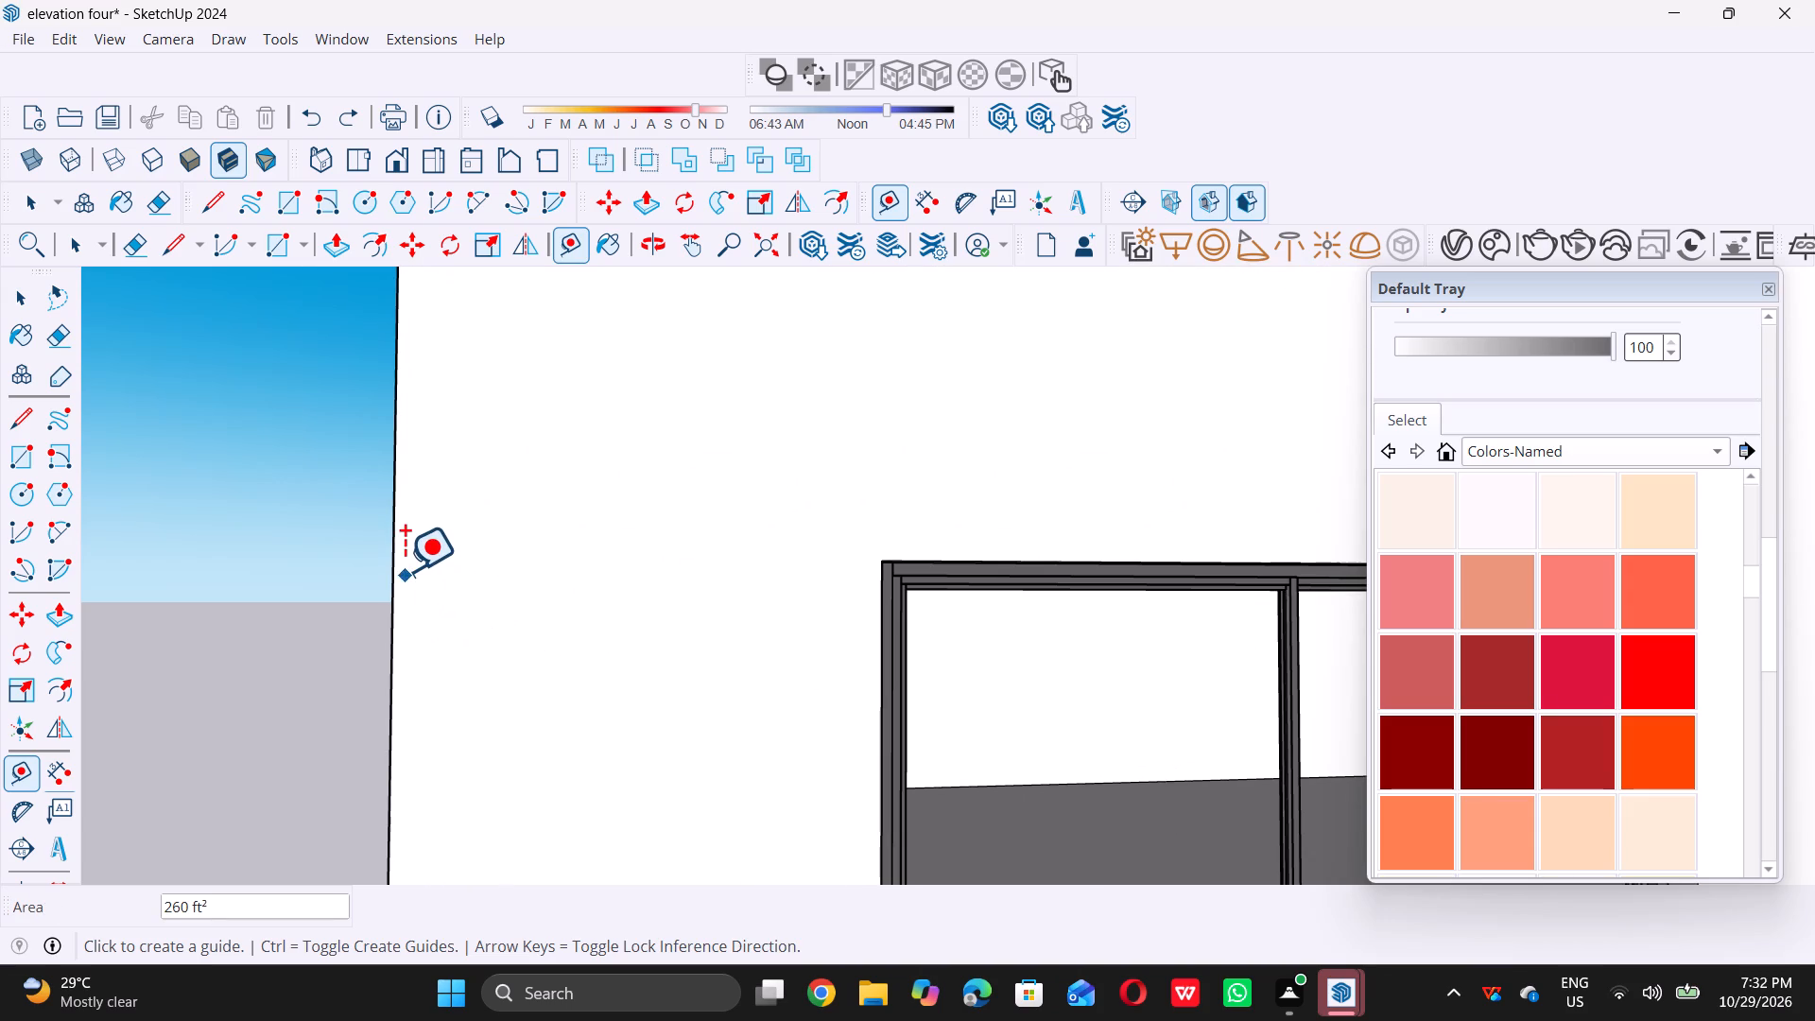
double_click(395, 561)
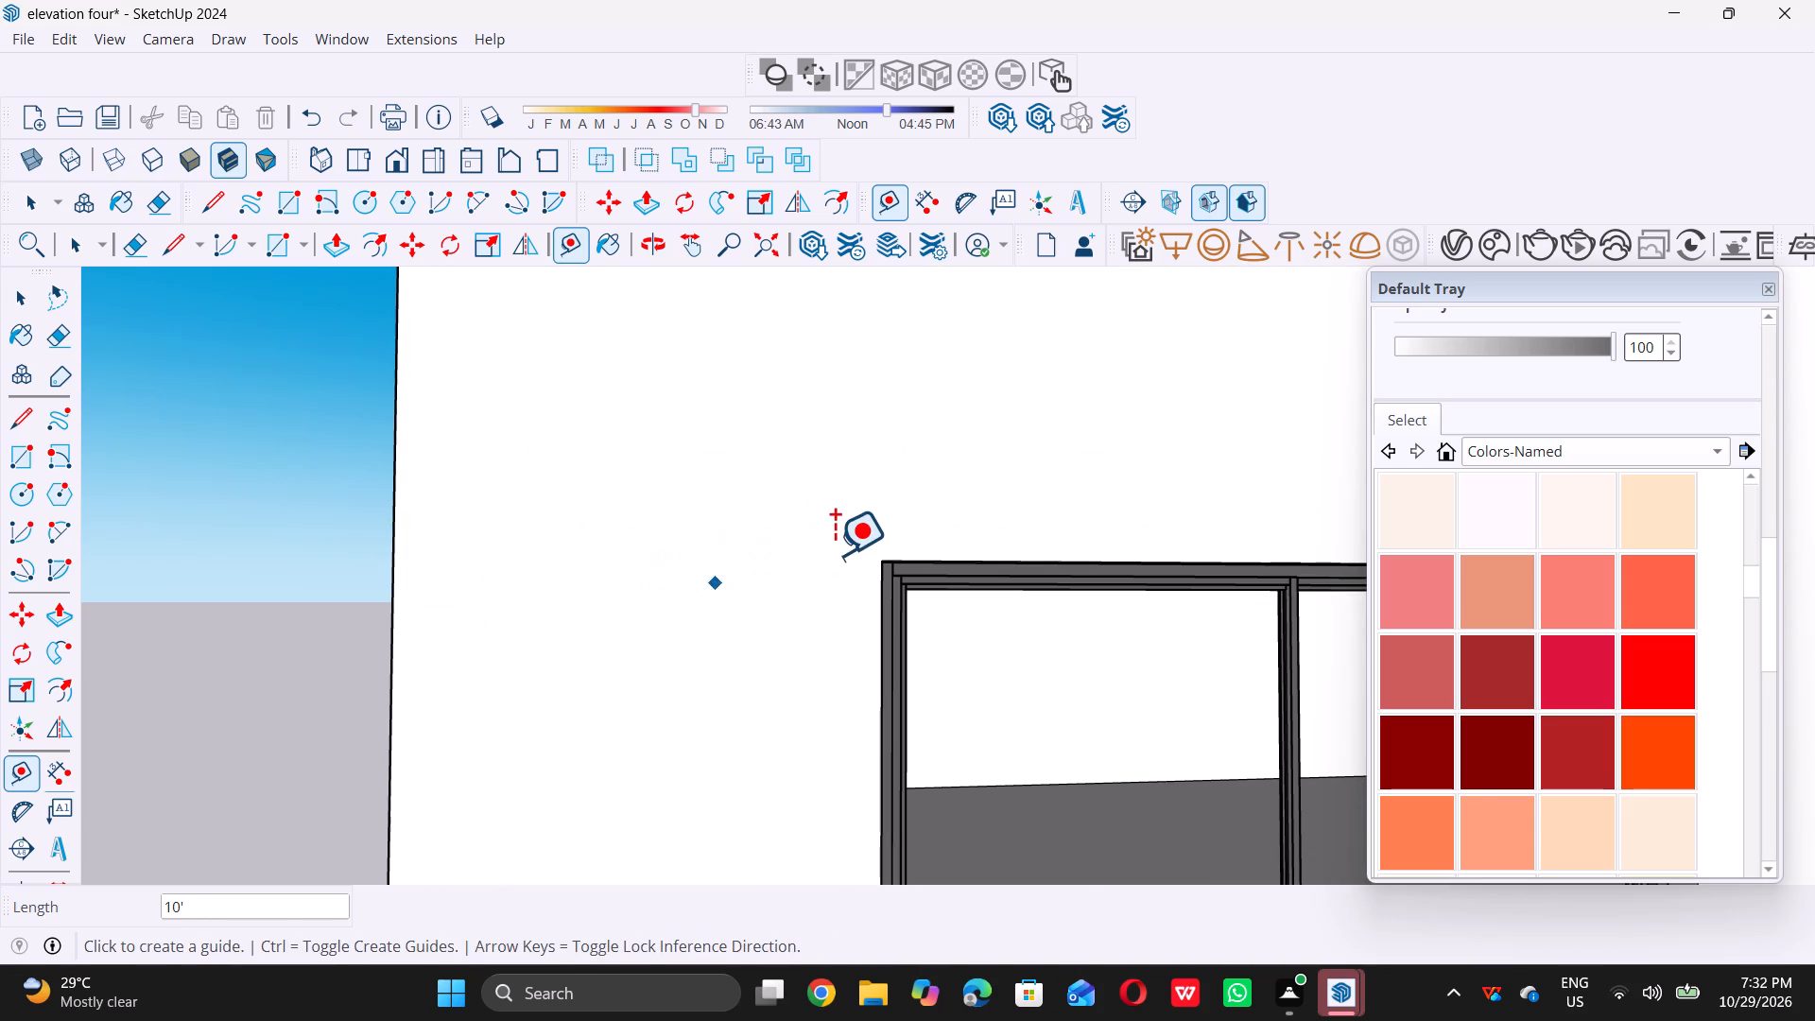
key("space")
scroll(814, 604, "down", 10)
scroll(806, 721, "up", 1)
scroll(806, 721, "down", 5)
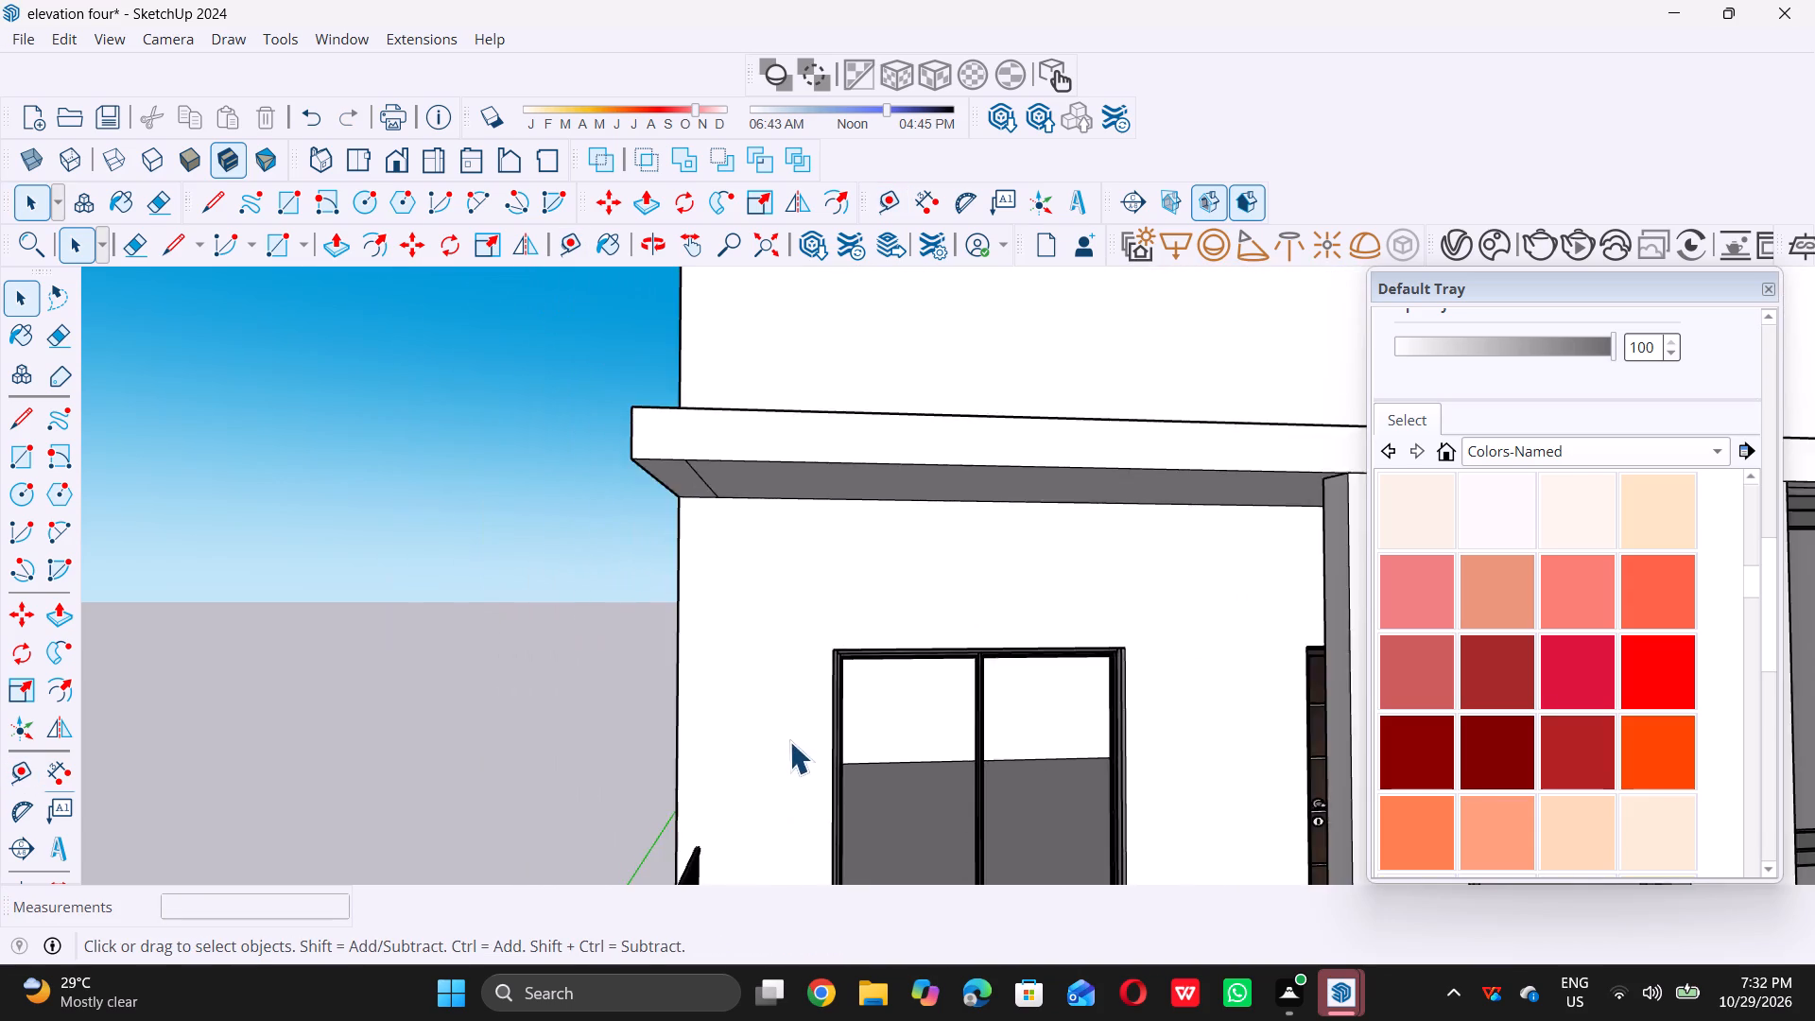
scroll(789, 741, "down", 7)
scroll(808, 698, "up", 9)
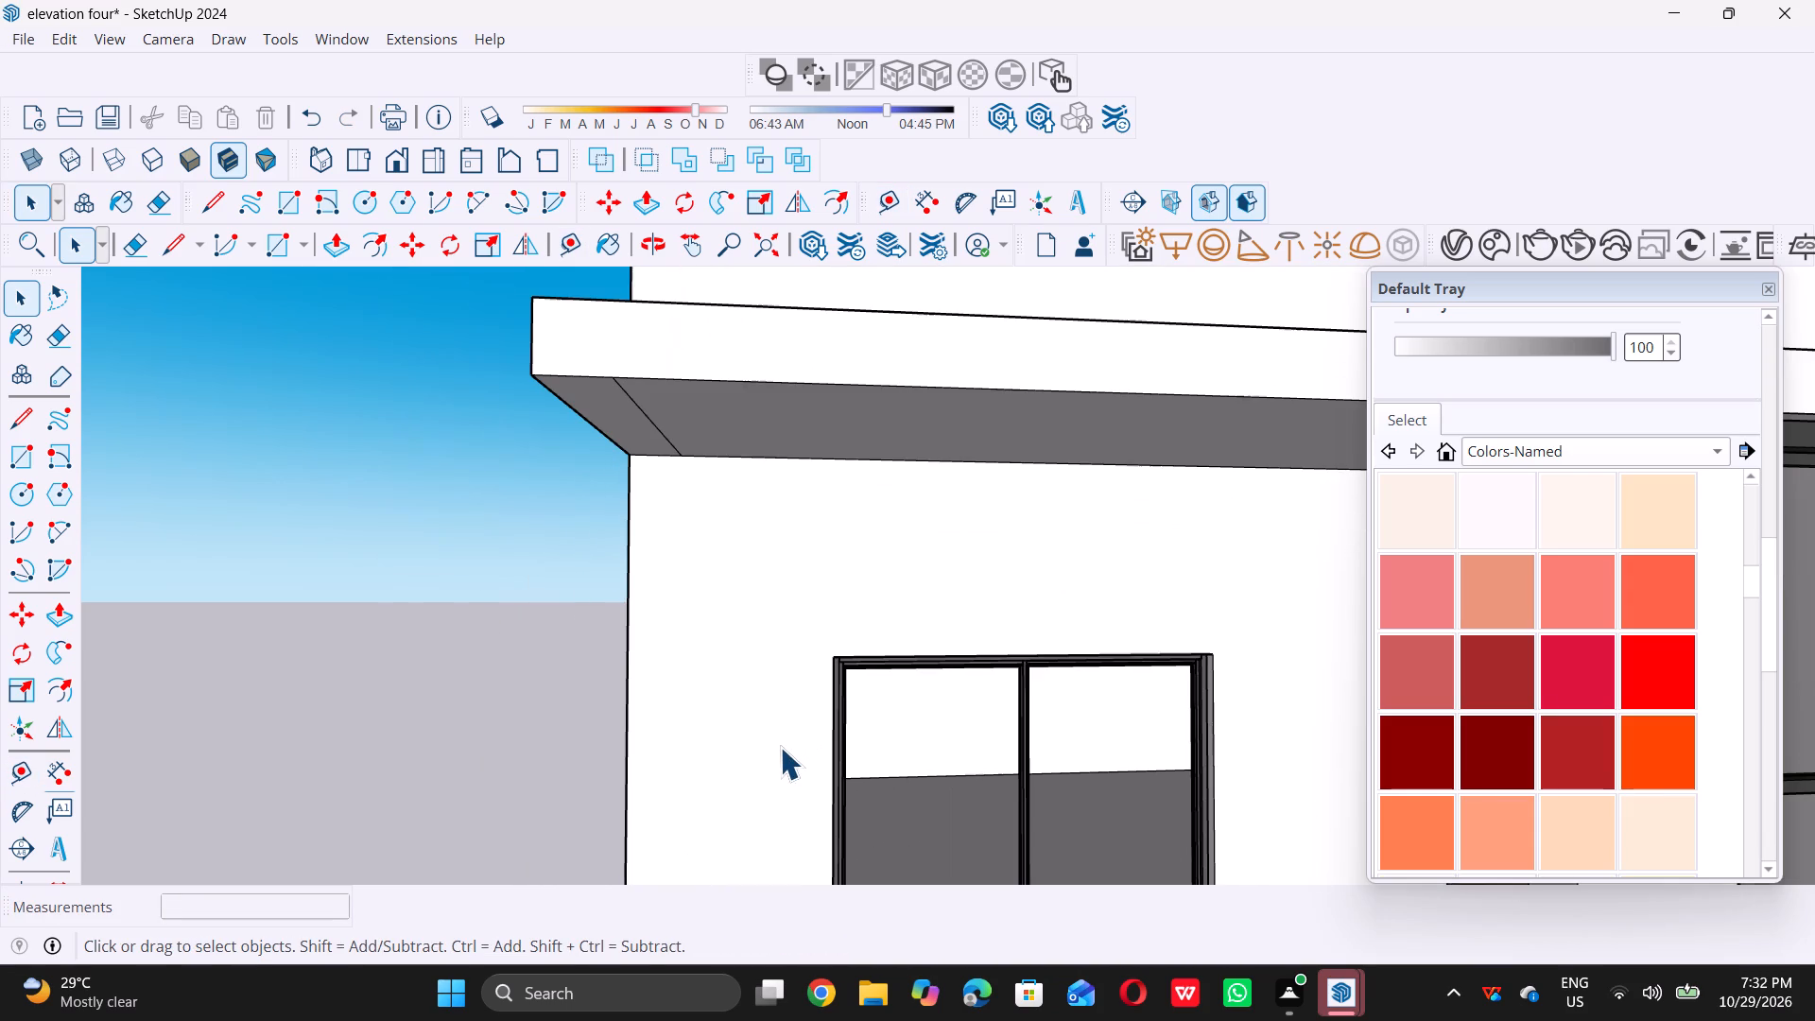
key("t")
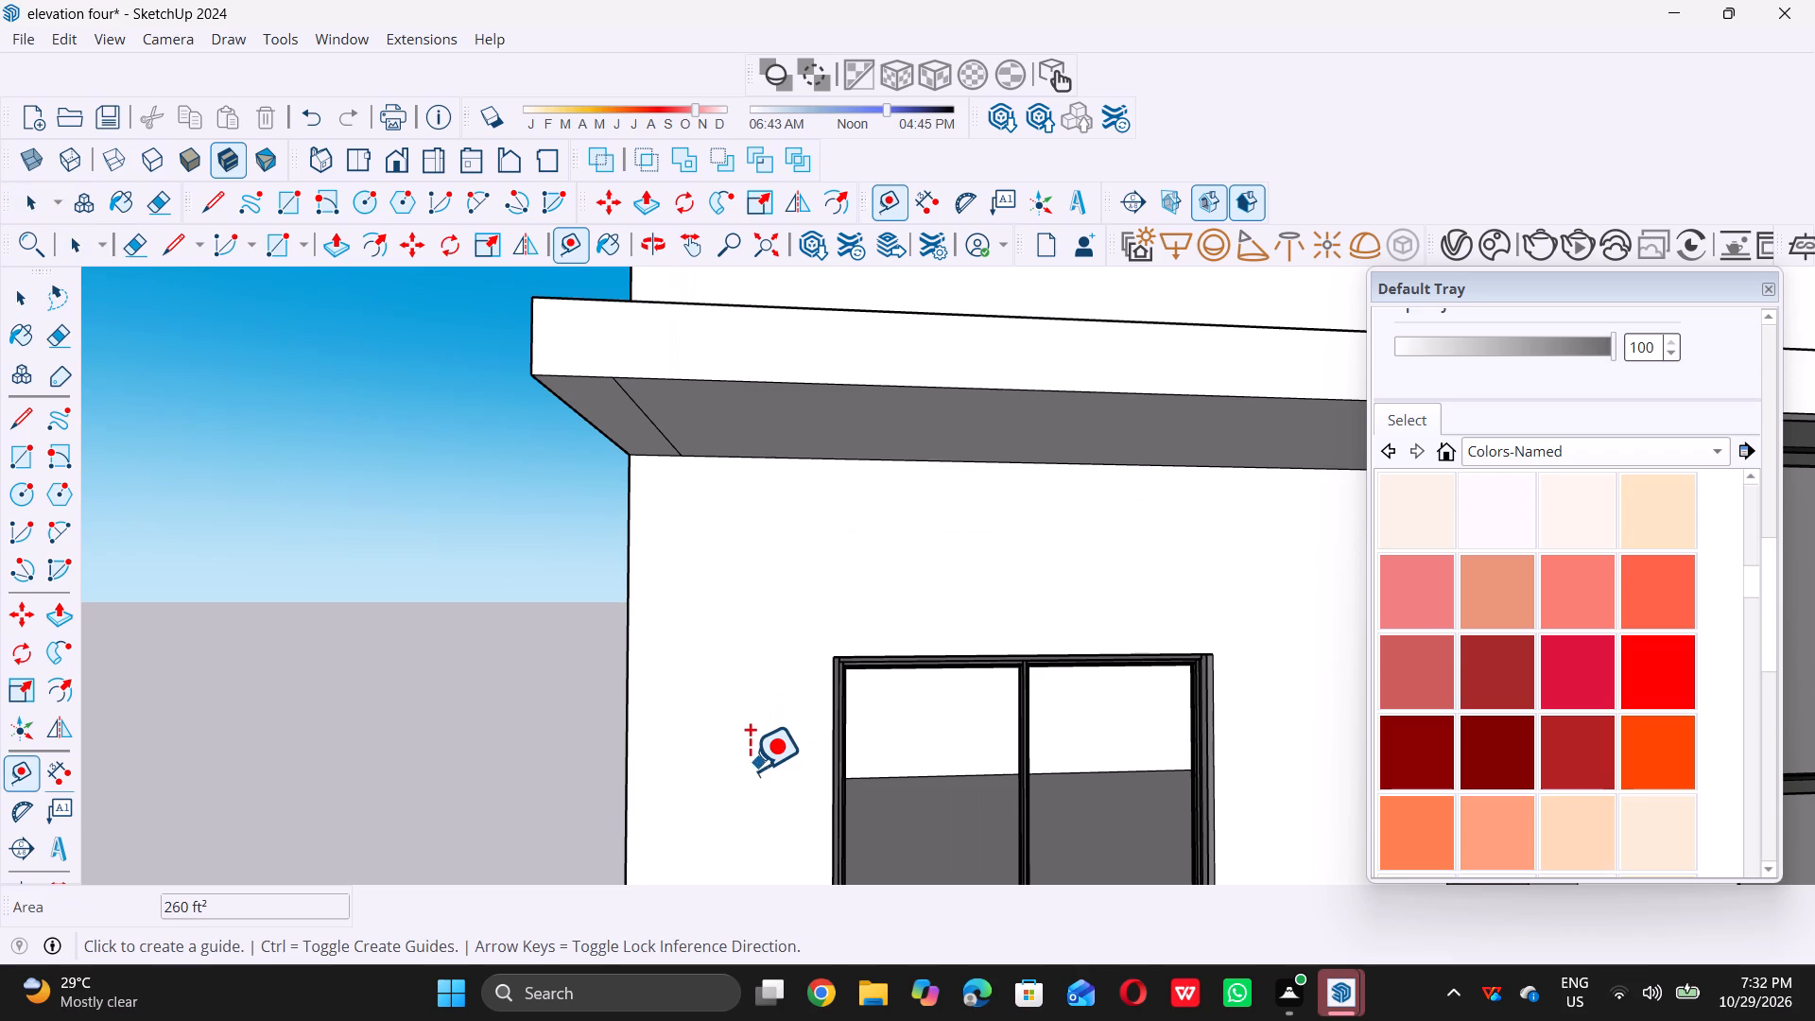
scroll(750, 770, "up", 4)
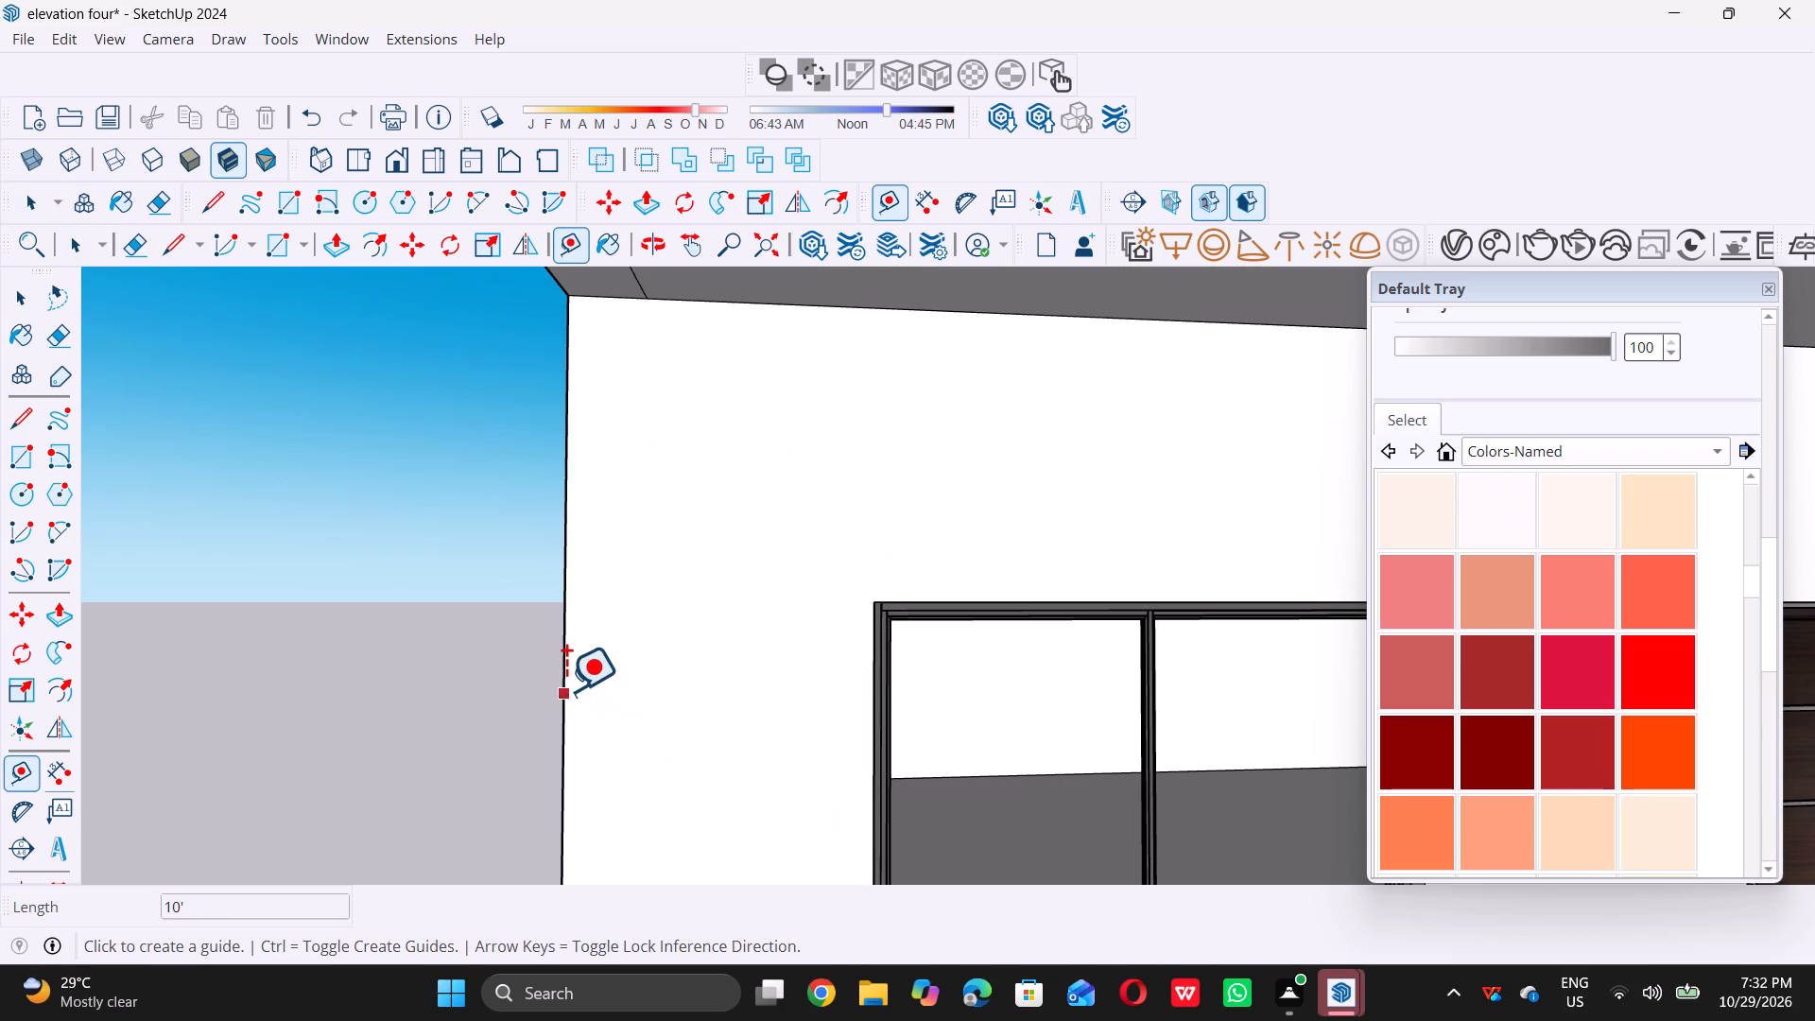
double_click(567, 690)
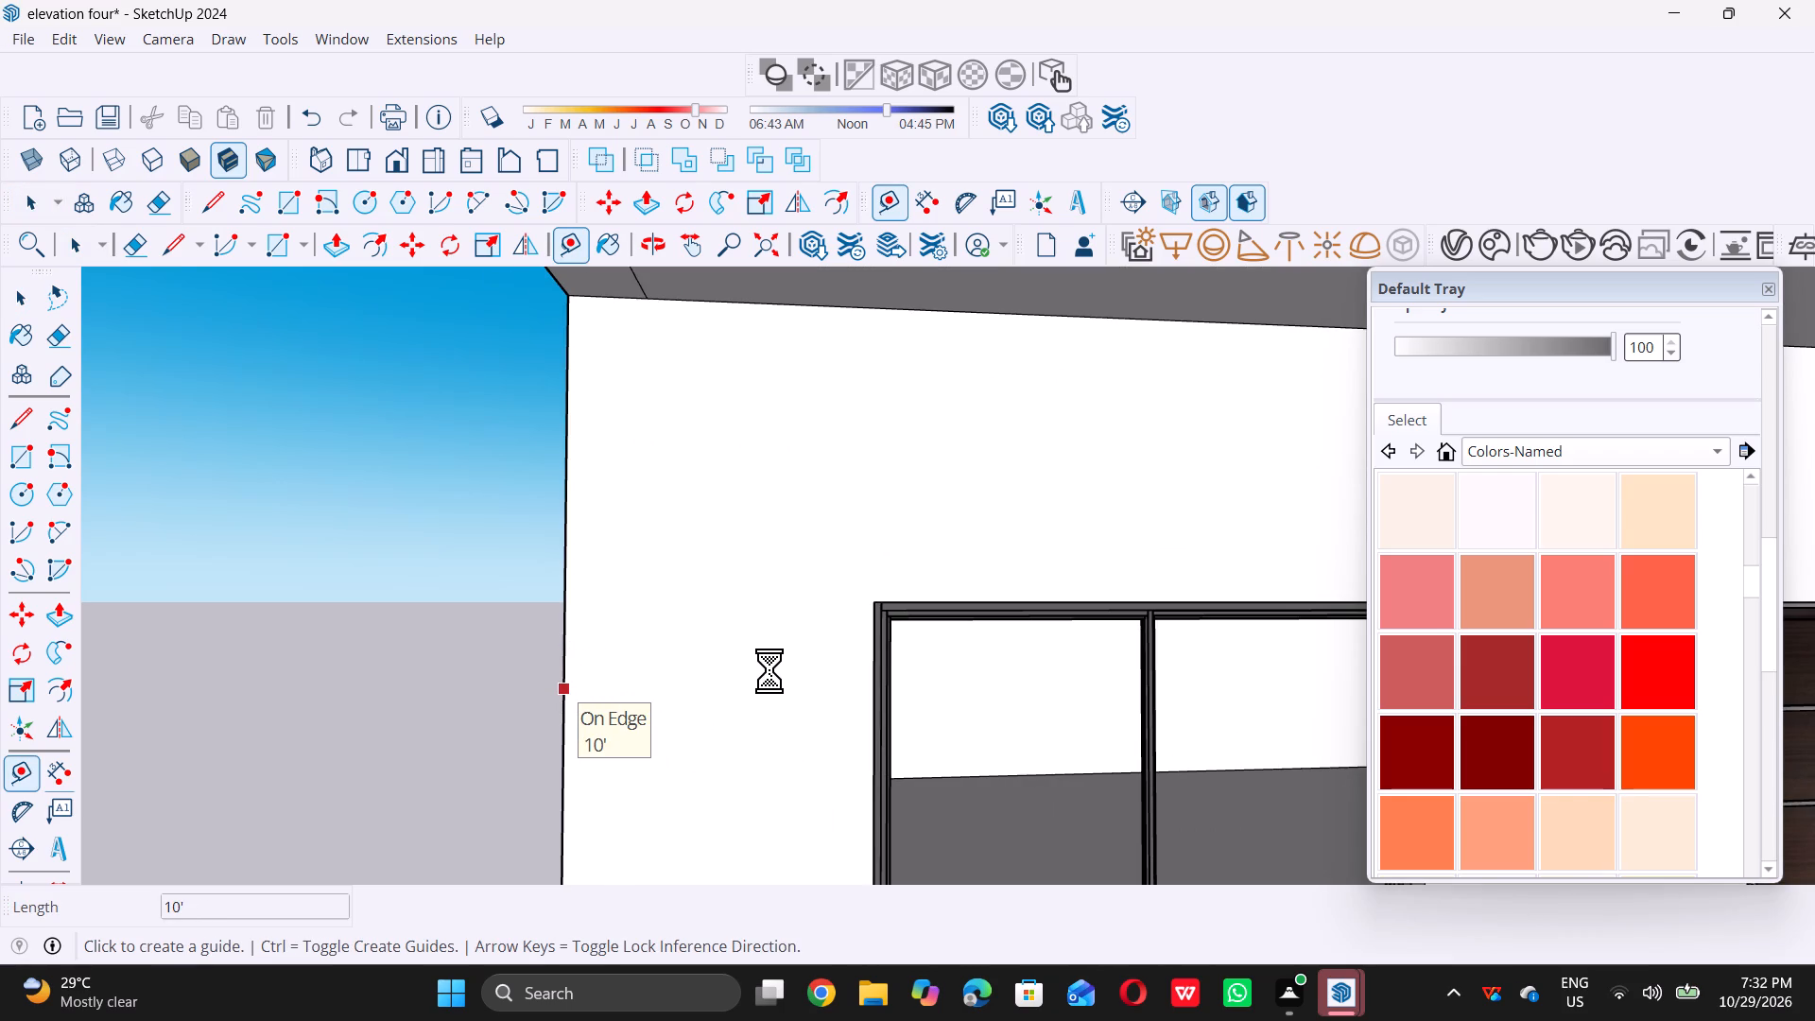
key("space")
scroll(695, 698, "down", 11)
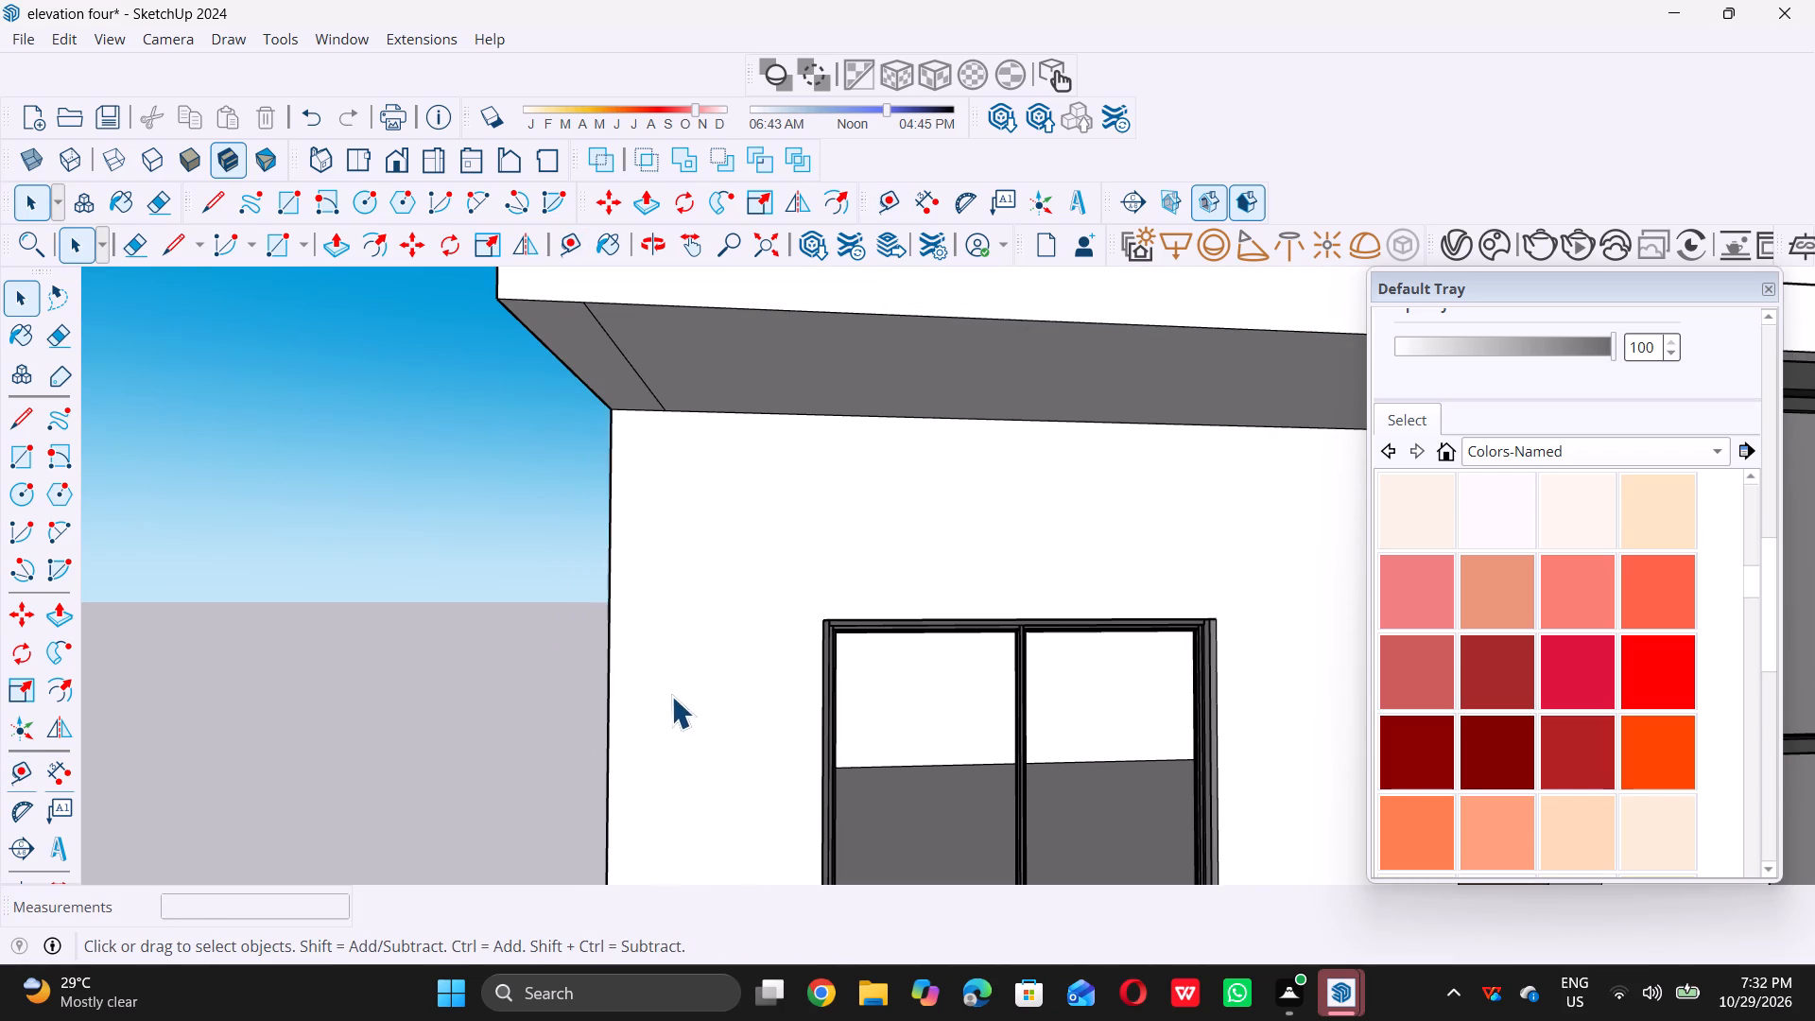
Place a vertical guide 3' in from the front wall's outer edge, aligned with the balcony window's outer upper corner.
key("t")
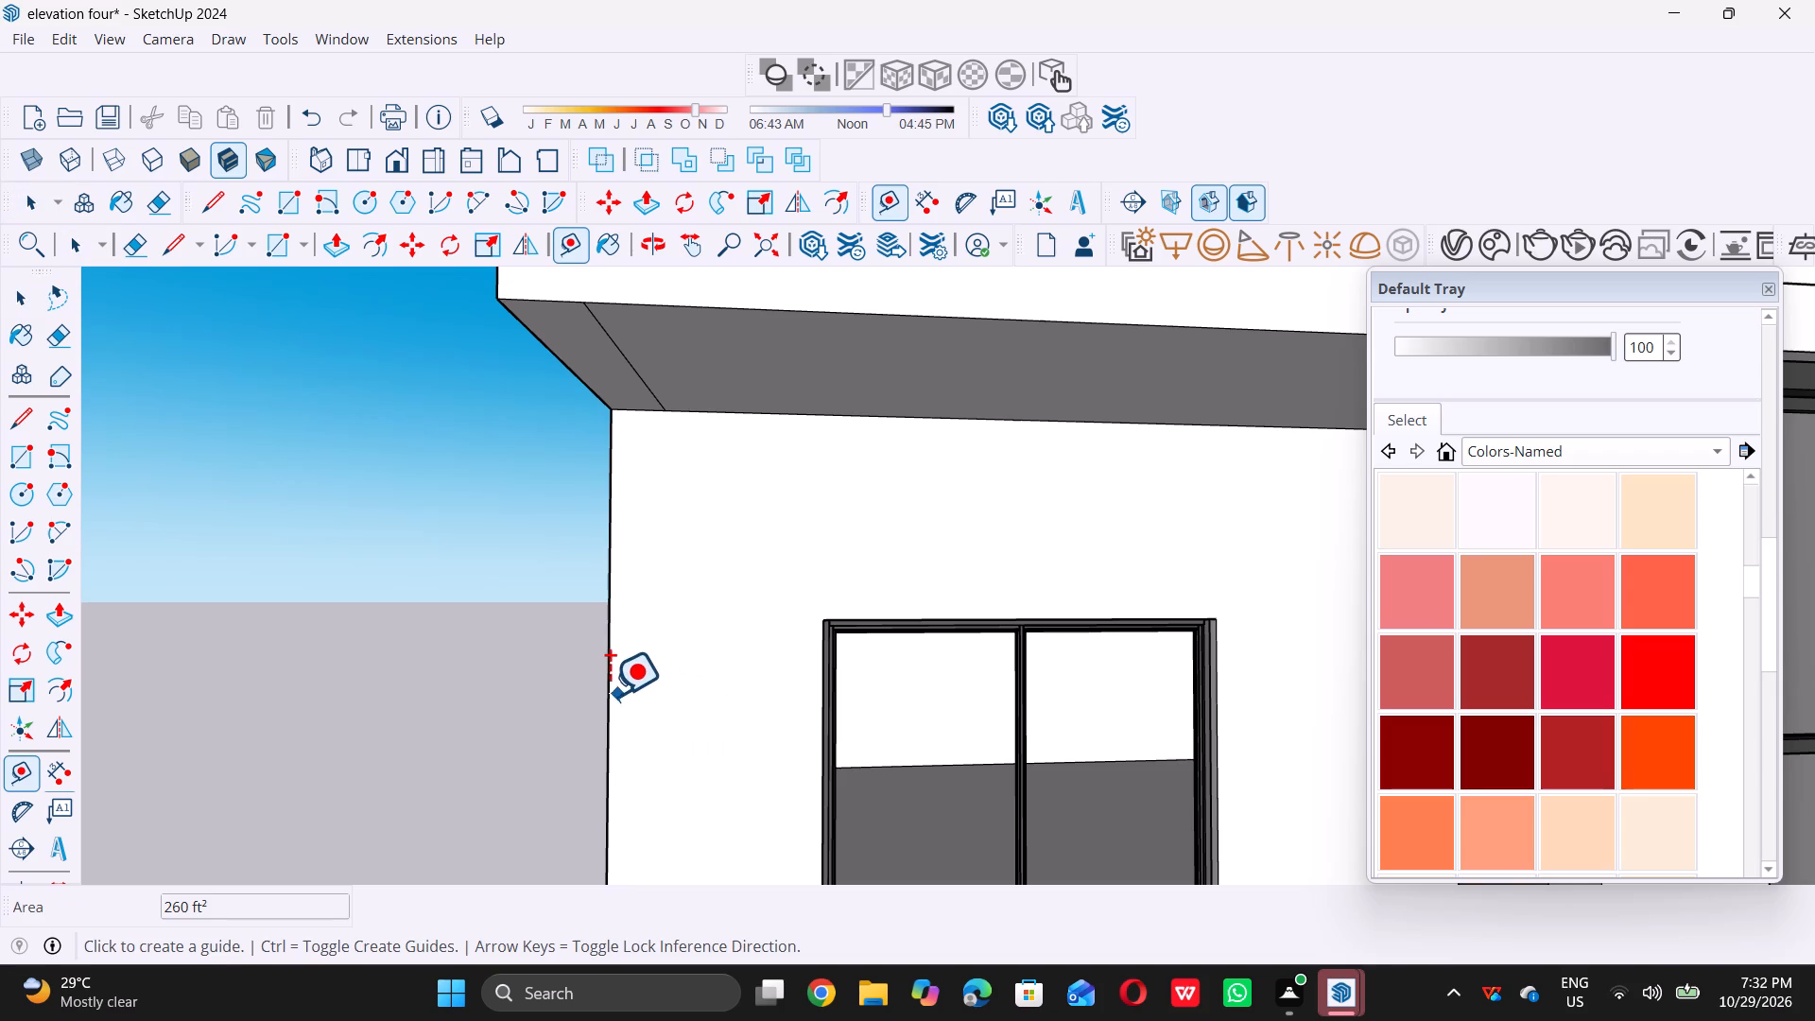
triple_click(607, 695)
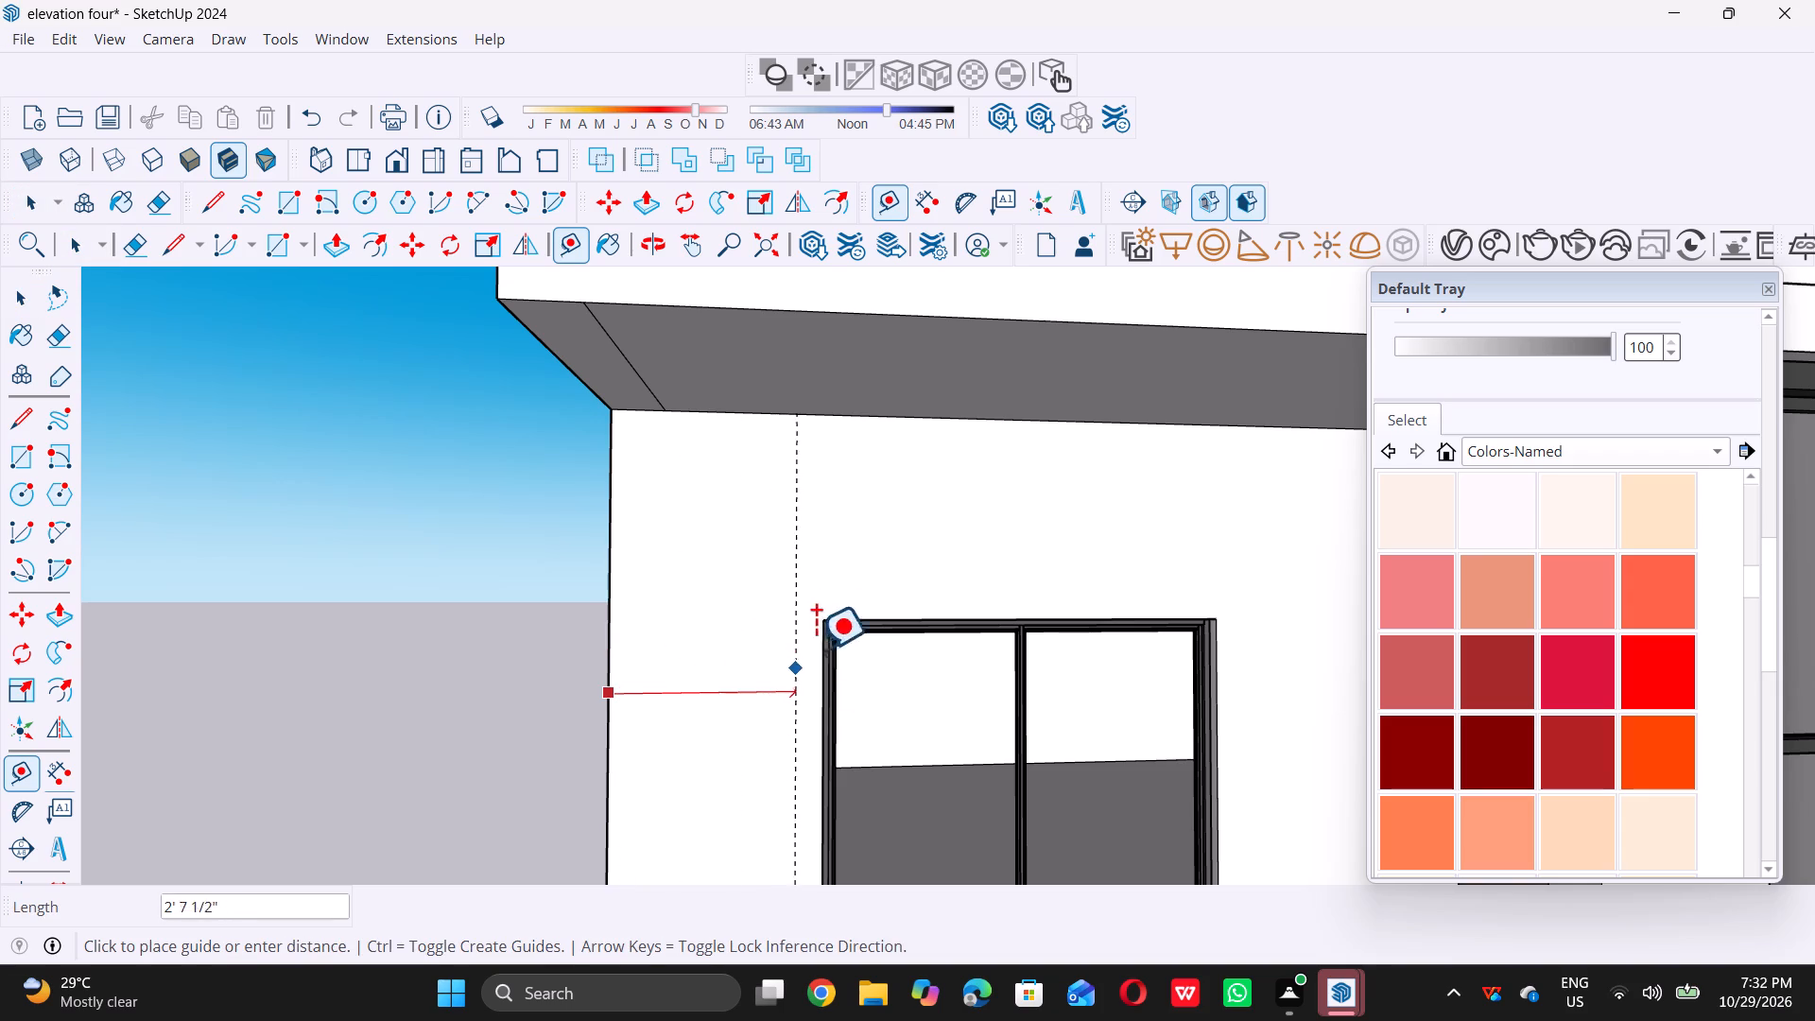
double_click(821, 618)
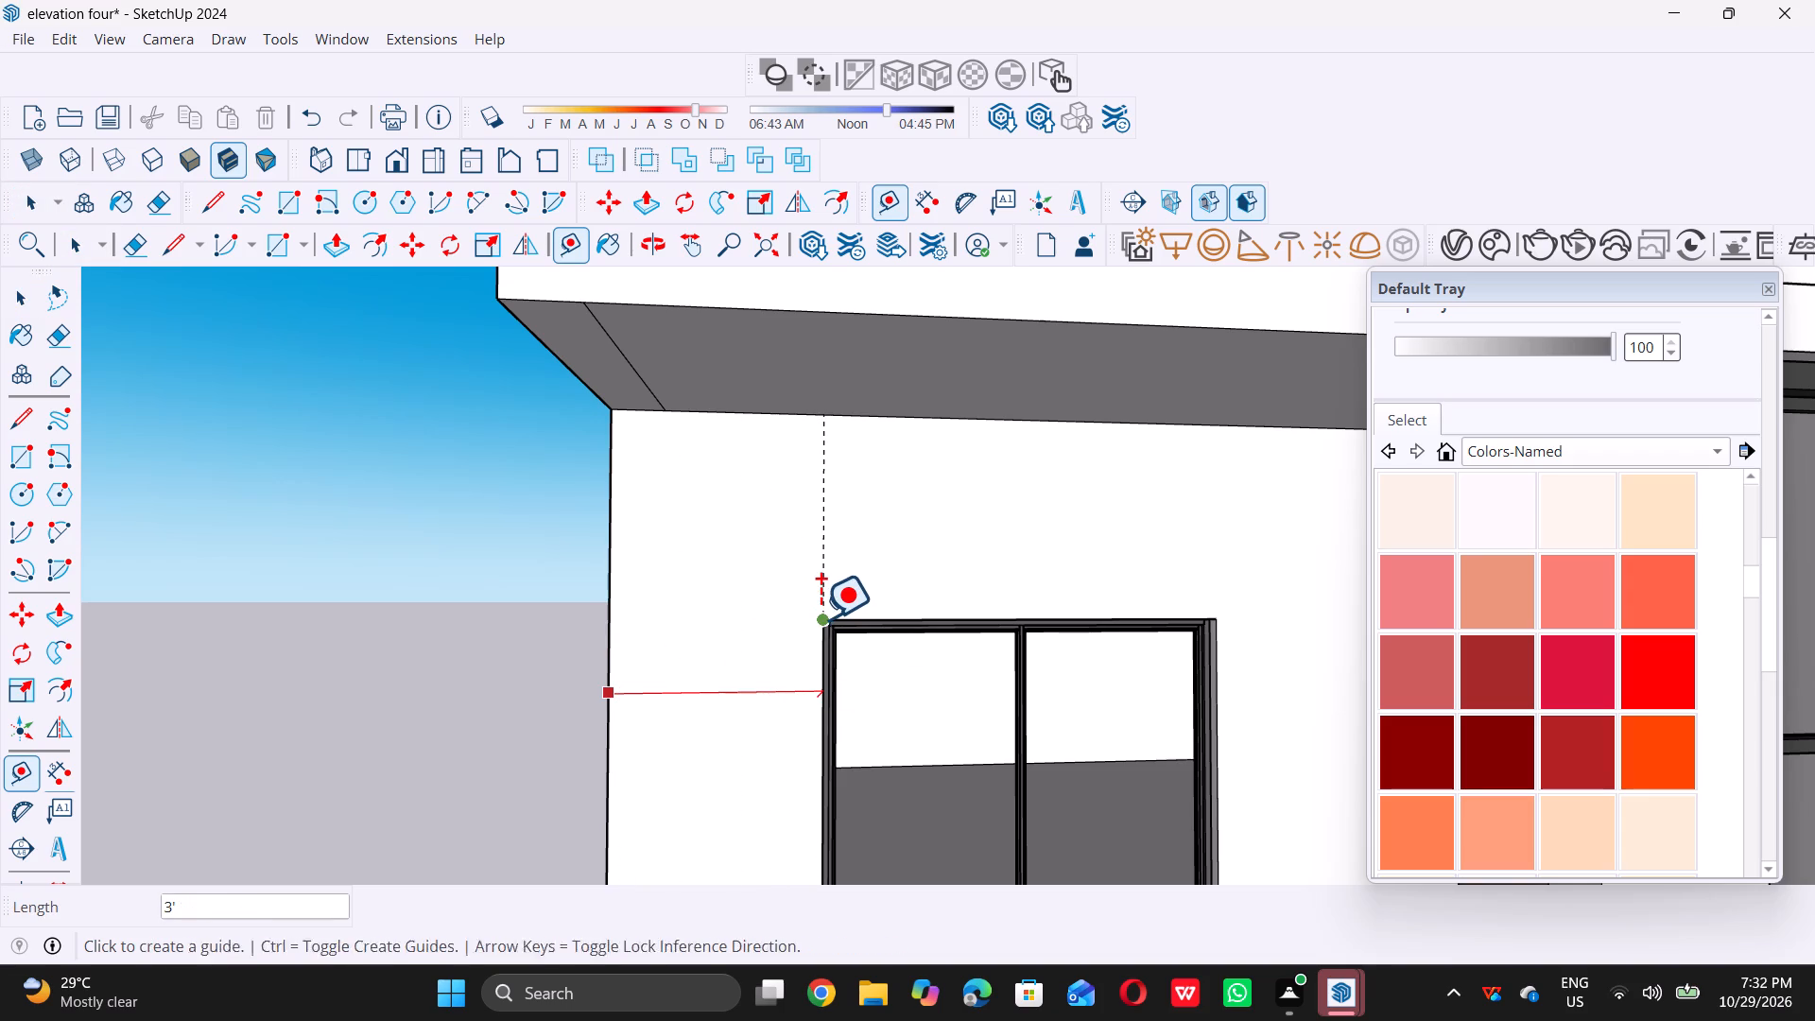
scroll(757, 672, "down", 8)
scroll(817, 641, "up", 1)
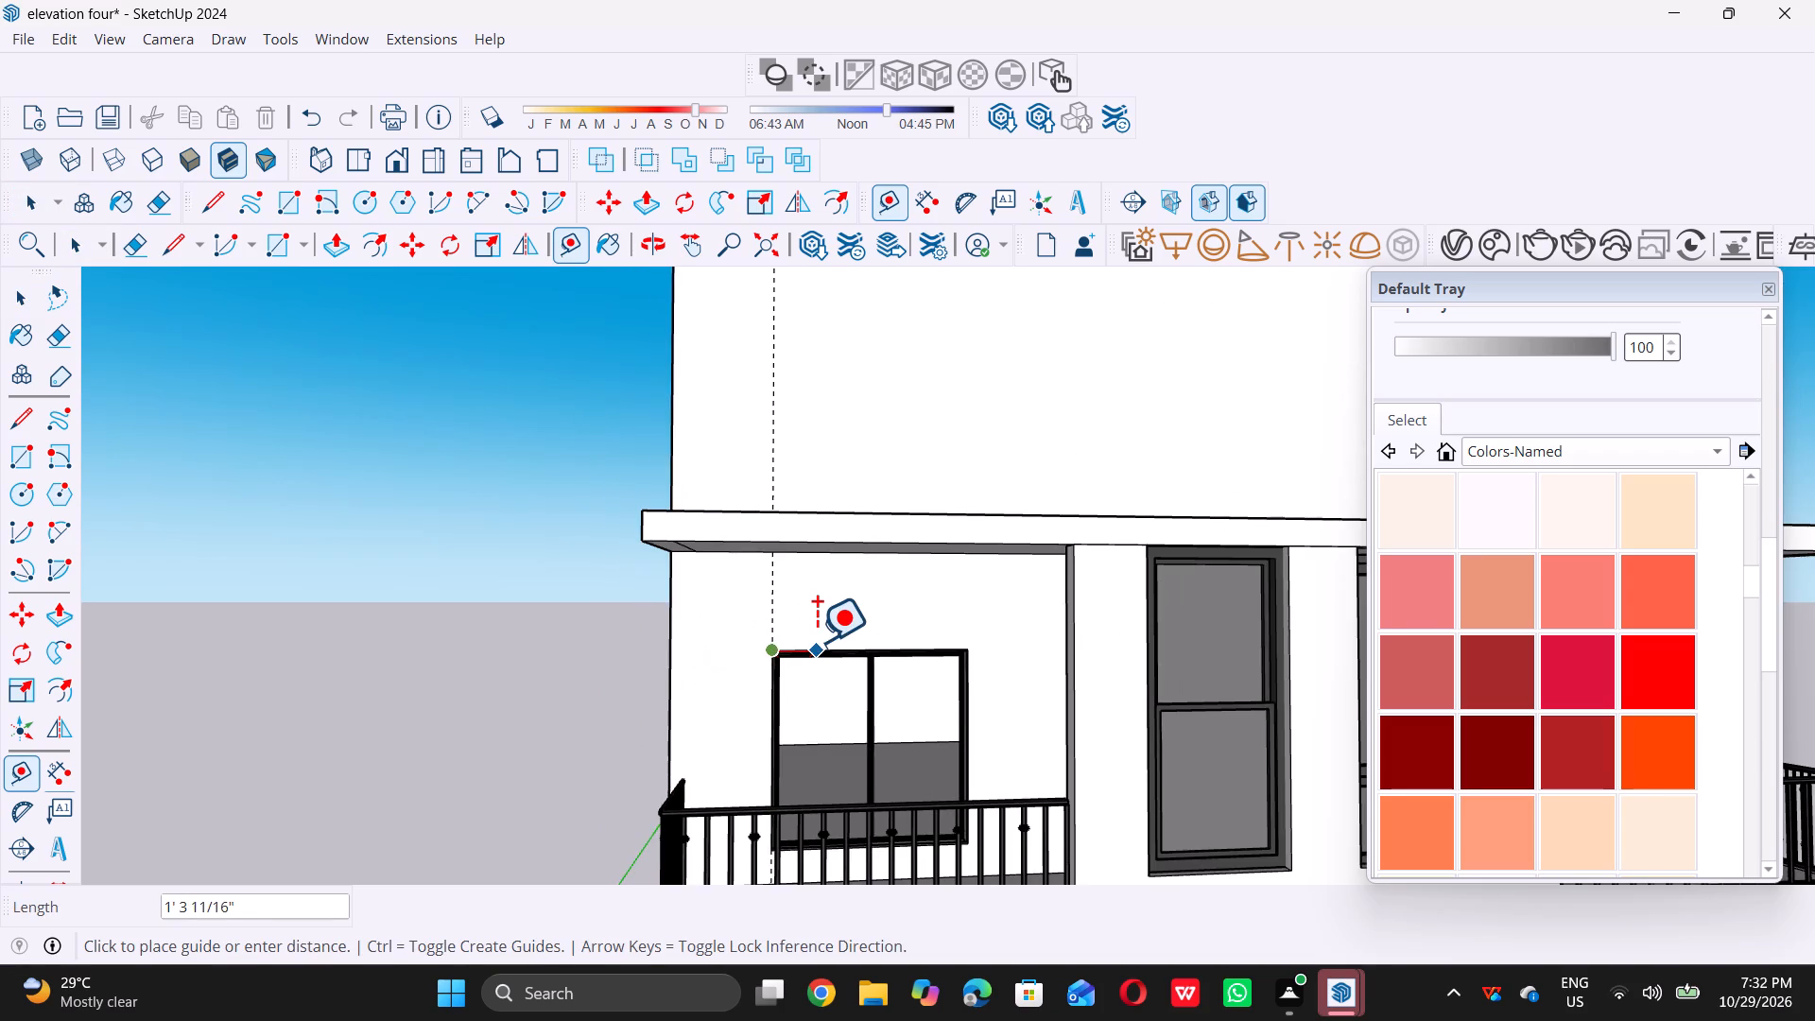
key("space")
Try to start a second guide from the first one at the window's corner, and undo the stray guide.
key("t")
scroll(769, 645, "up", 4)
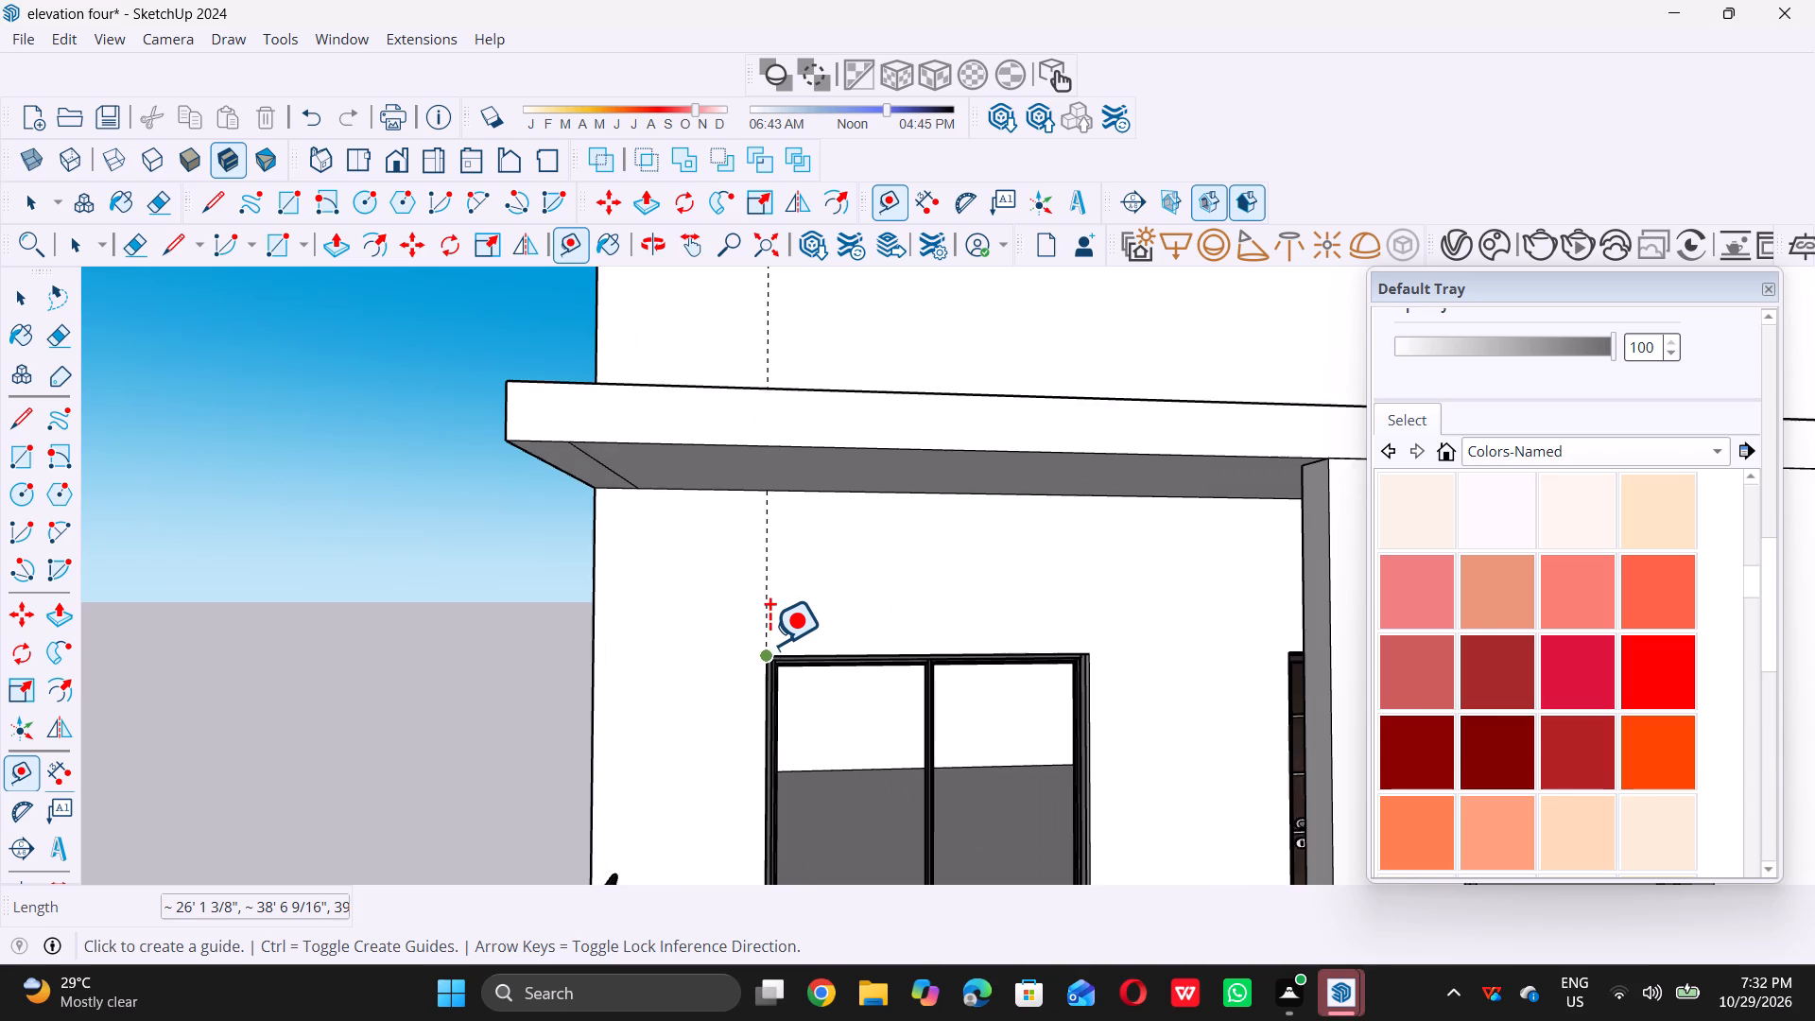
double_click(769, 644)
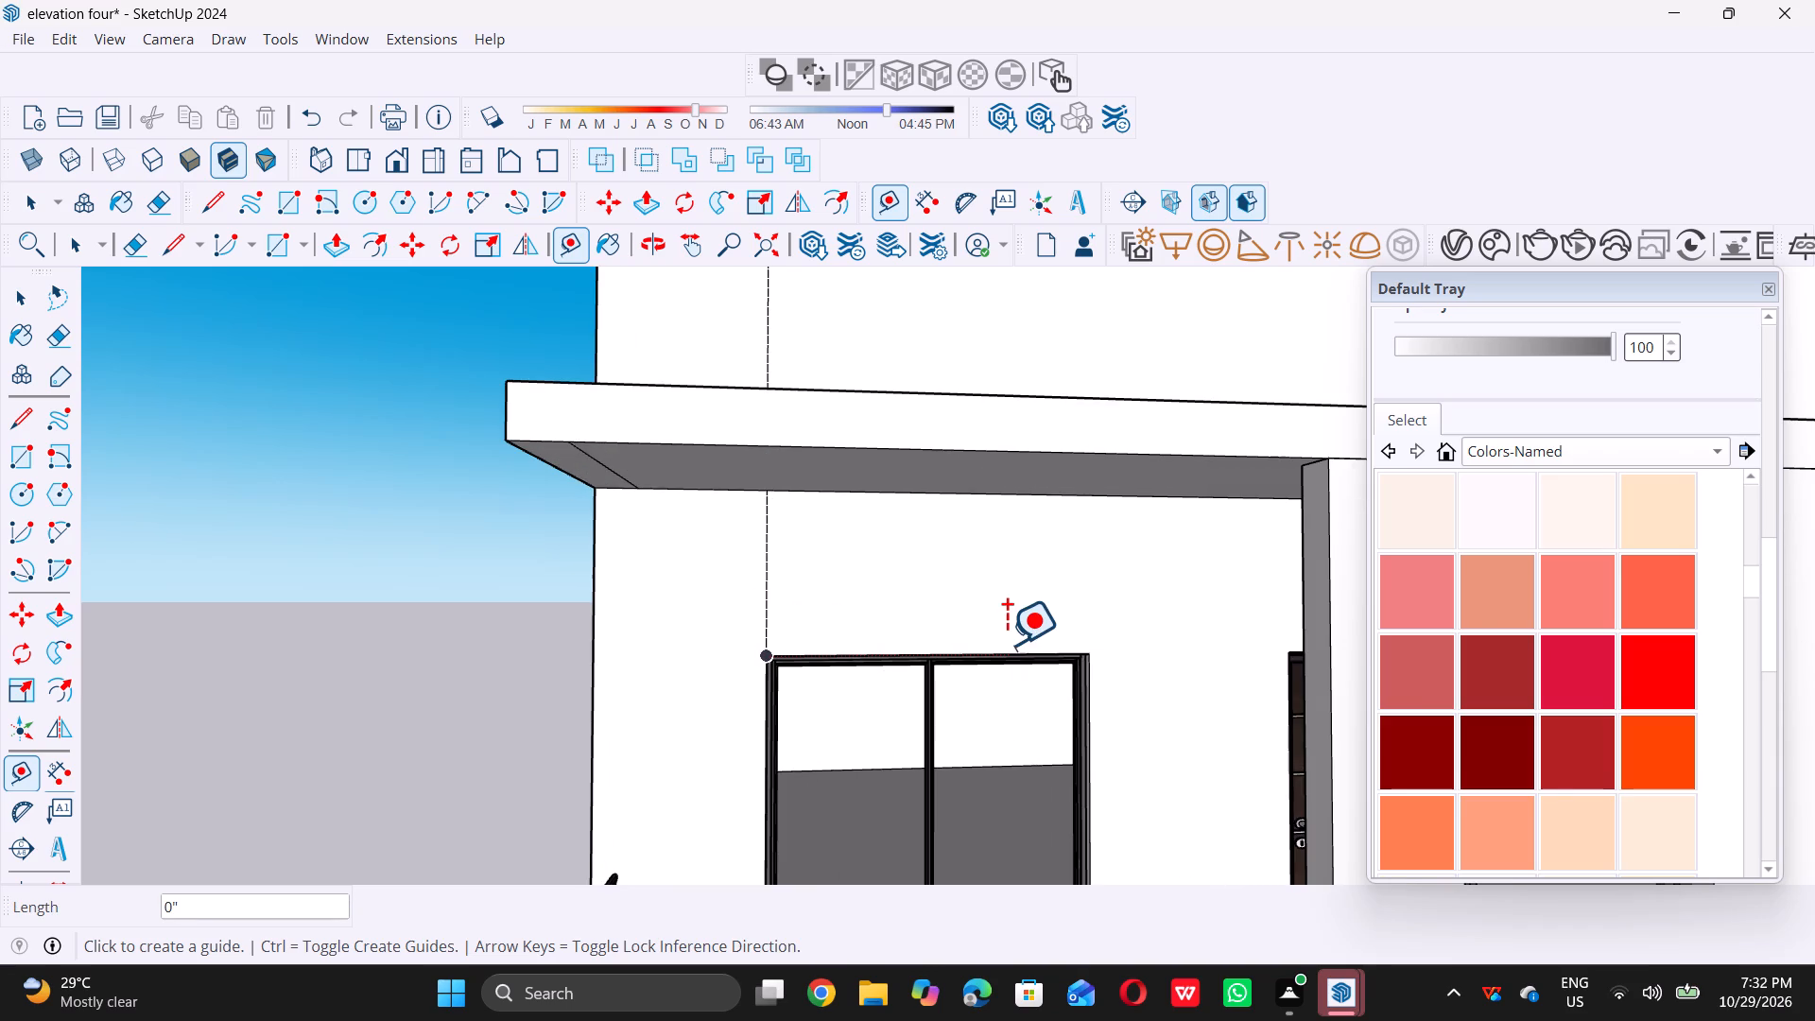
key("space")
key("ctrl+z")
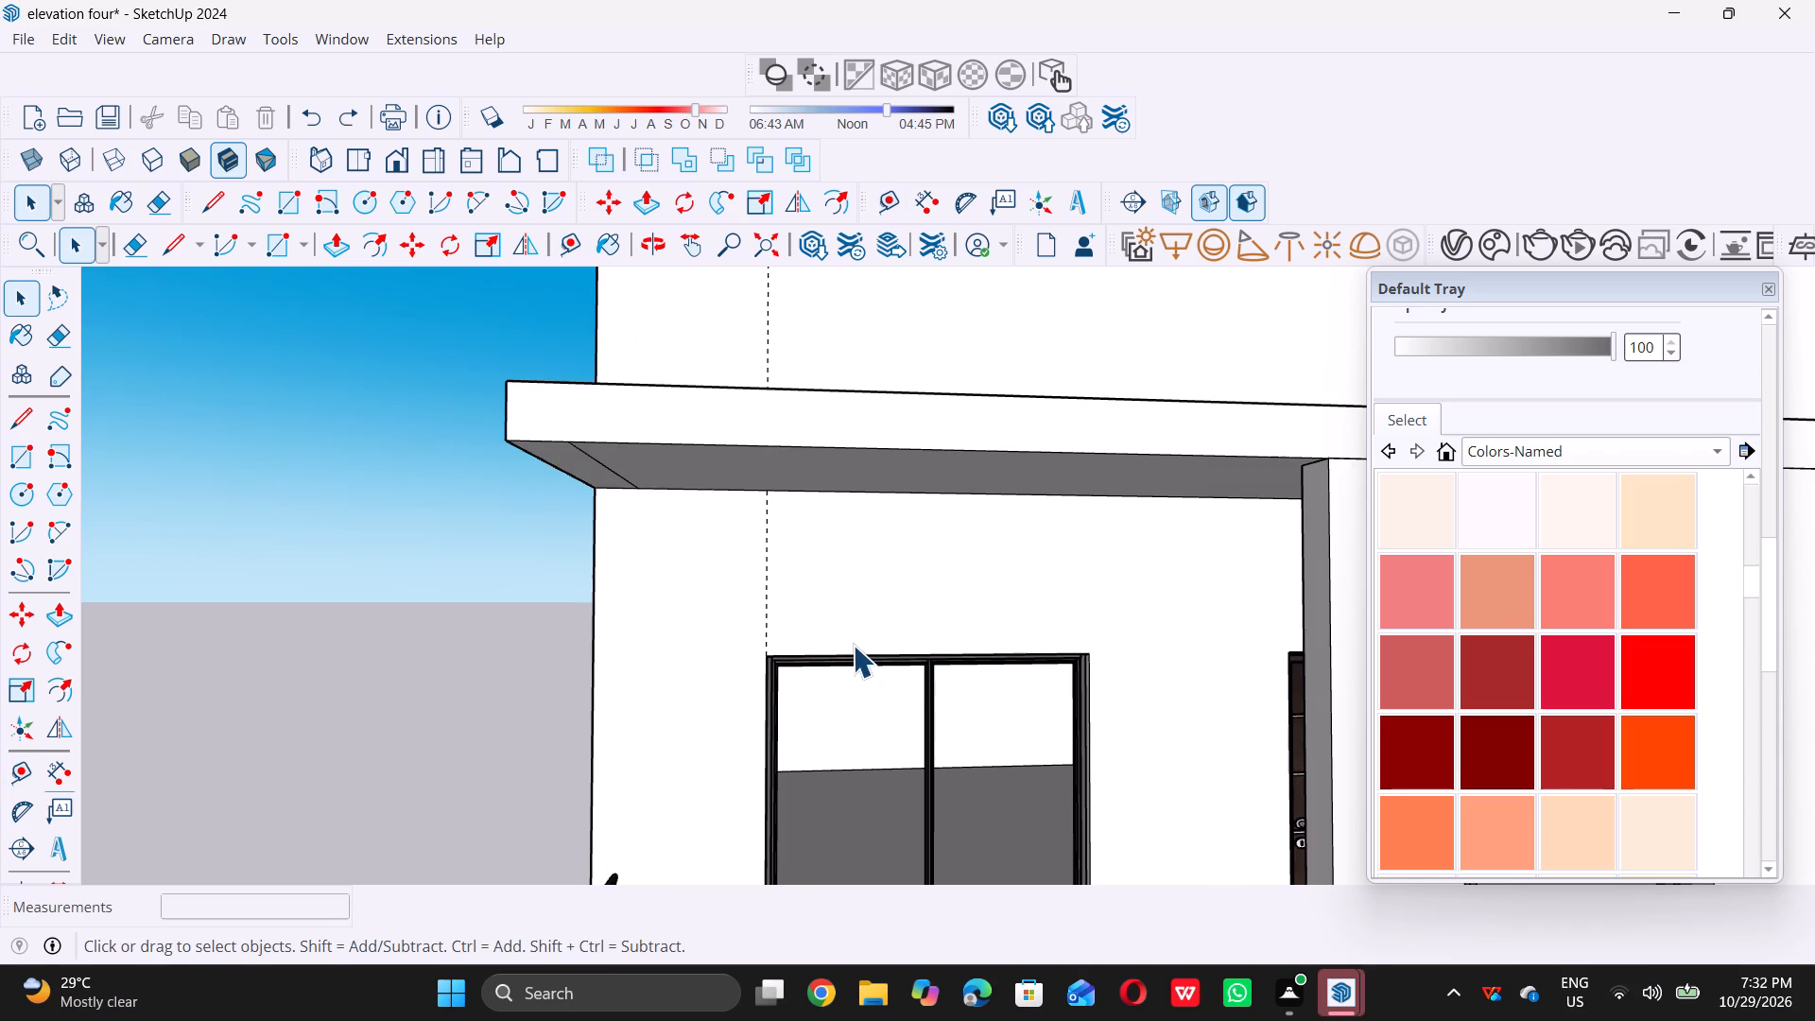
Place a second vertical guide 6' from the first, aligned with the balcony window's inner upper corner.
key("t")
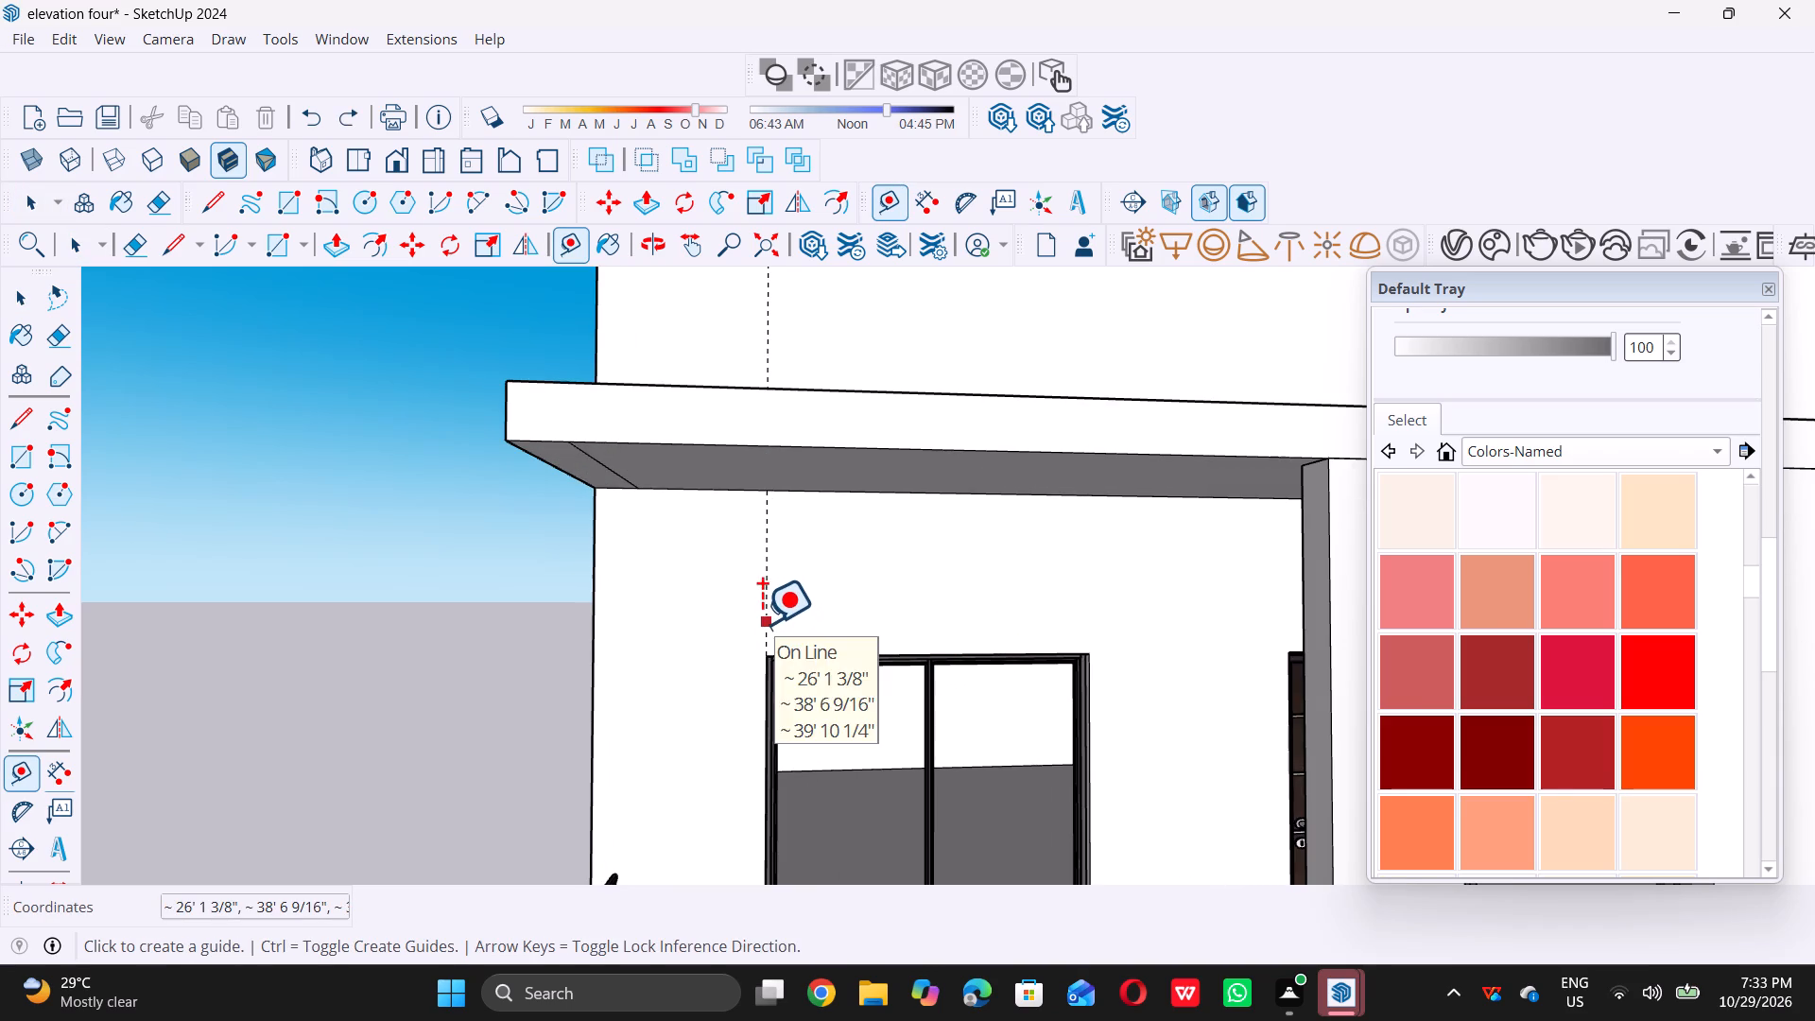
left_click(762, 623)
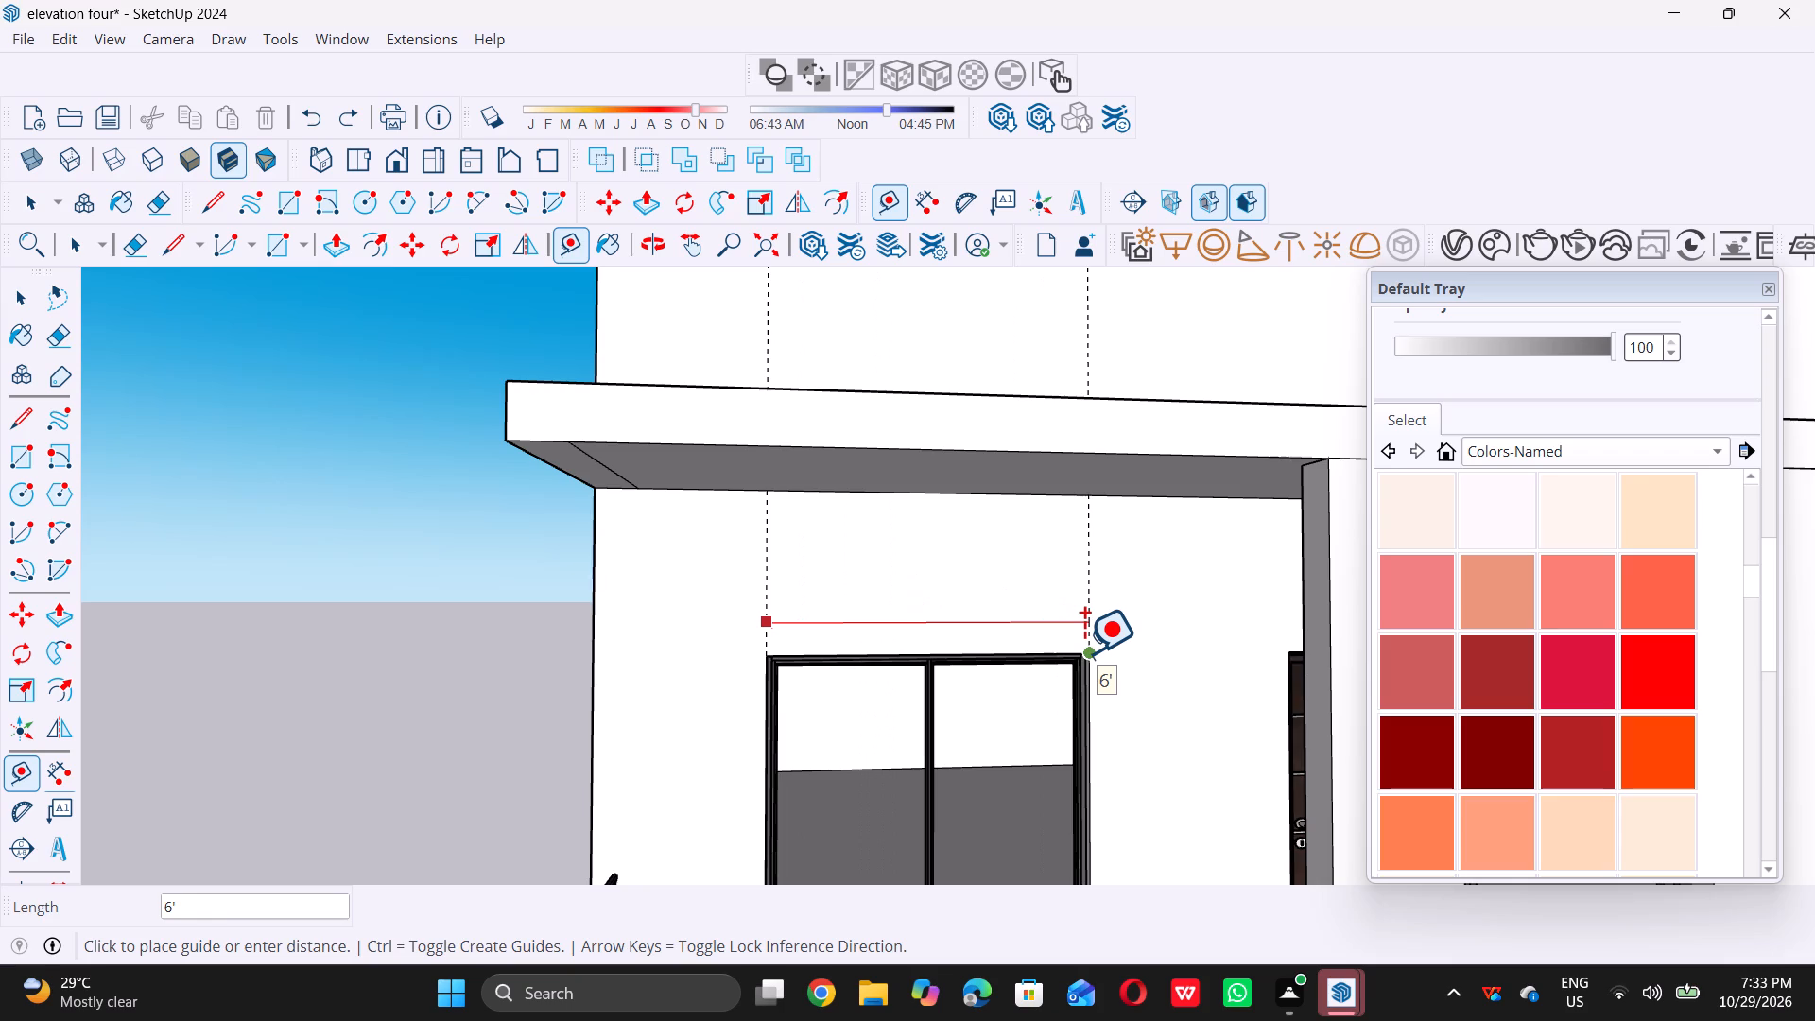
left_click(1083, 652)
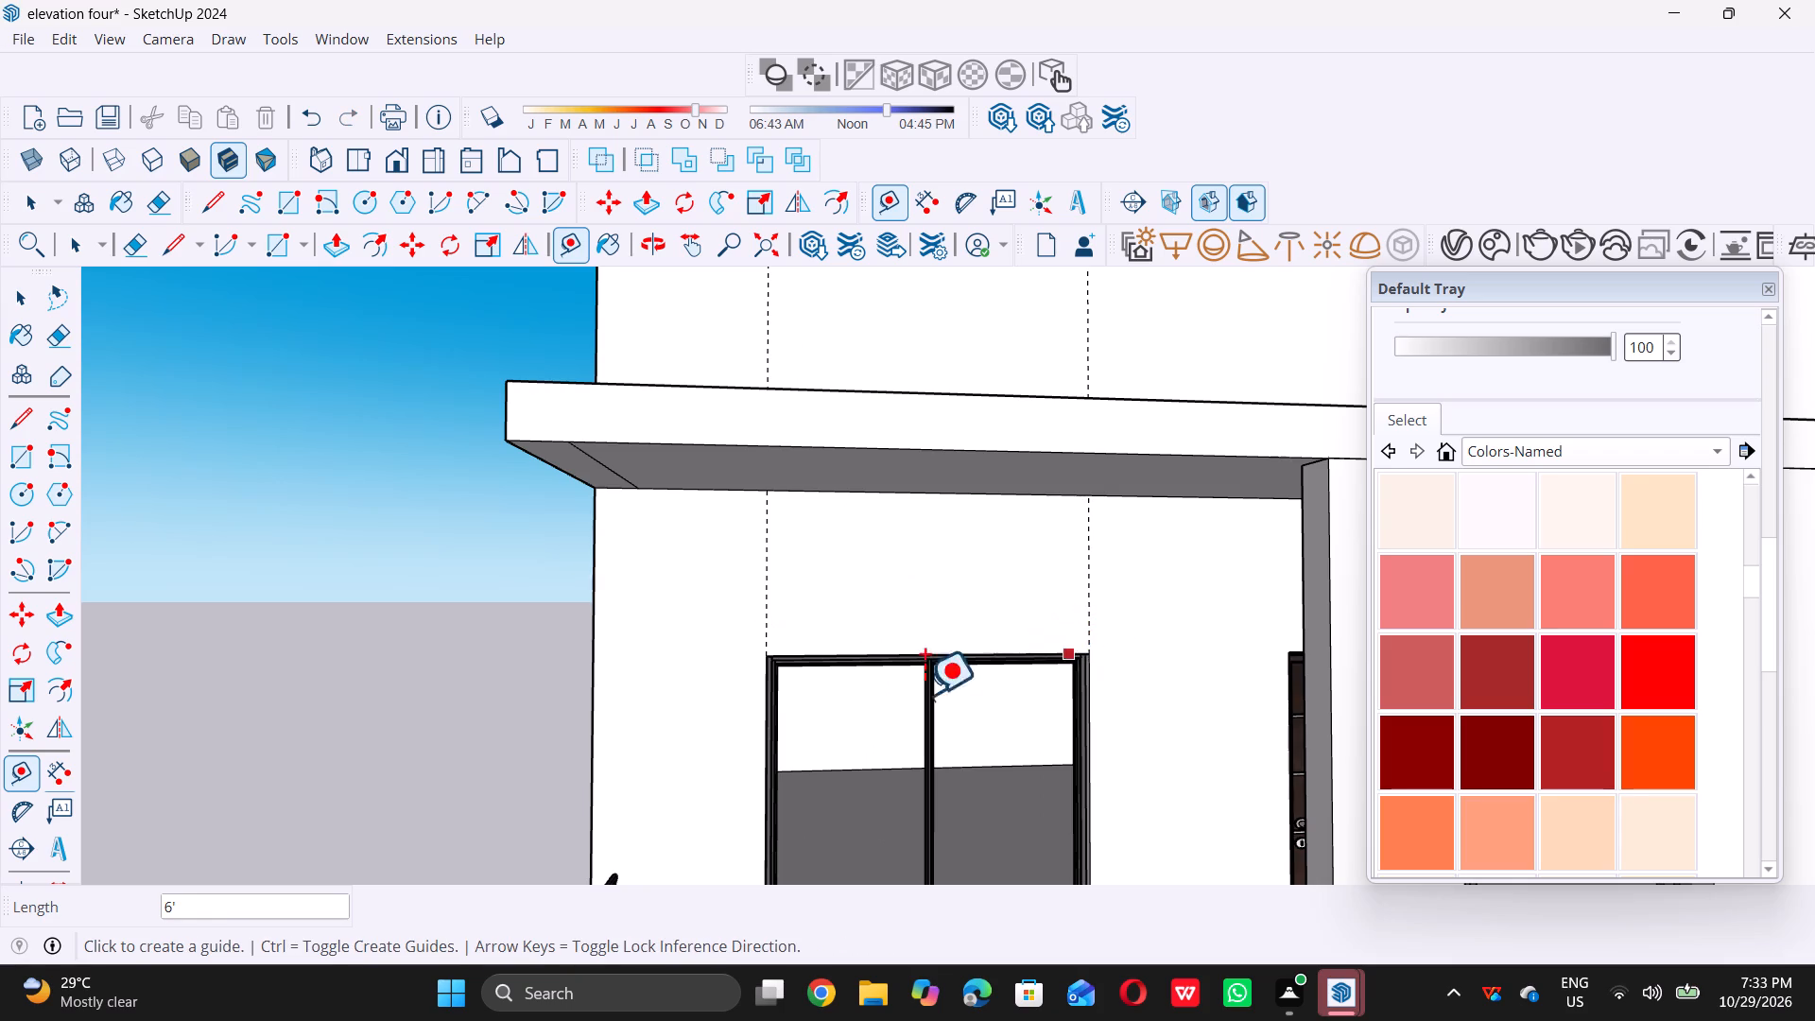
Examine from the building's corner how the two vertical guides run up the top-floor front wall.
scroll(702, 692, "down", 8)
middle_click_drag(738, 701, 845, 726)
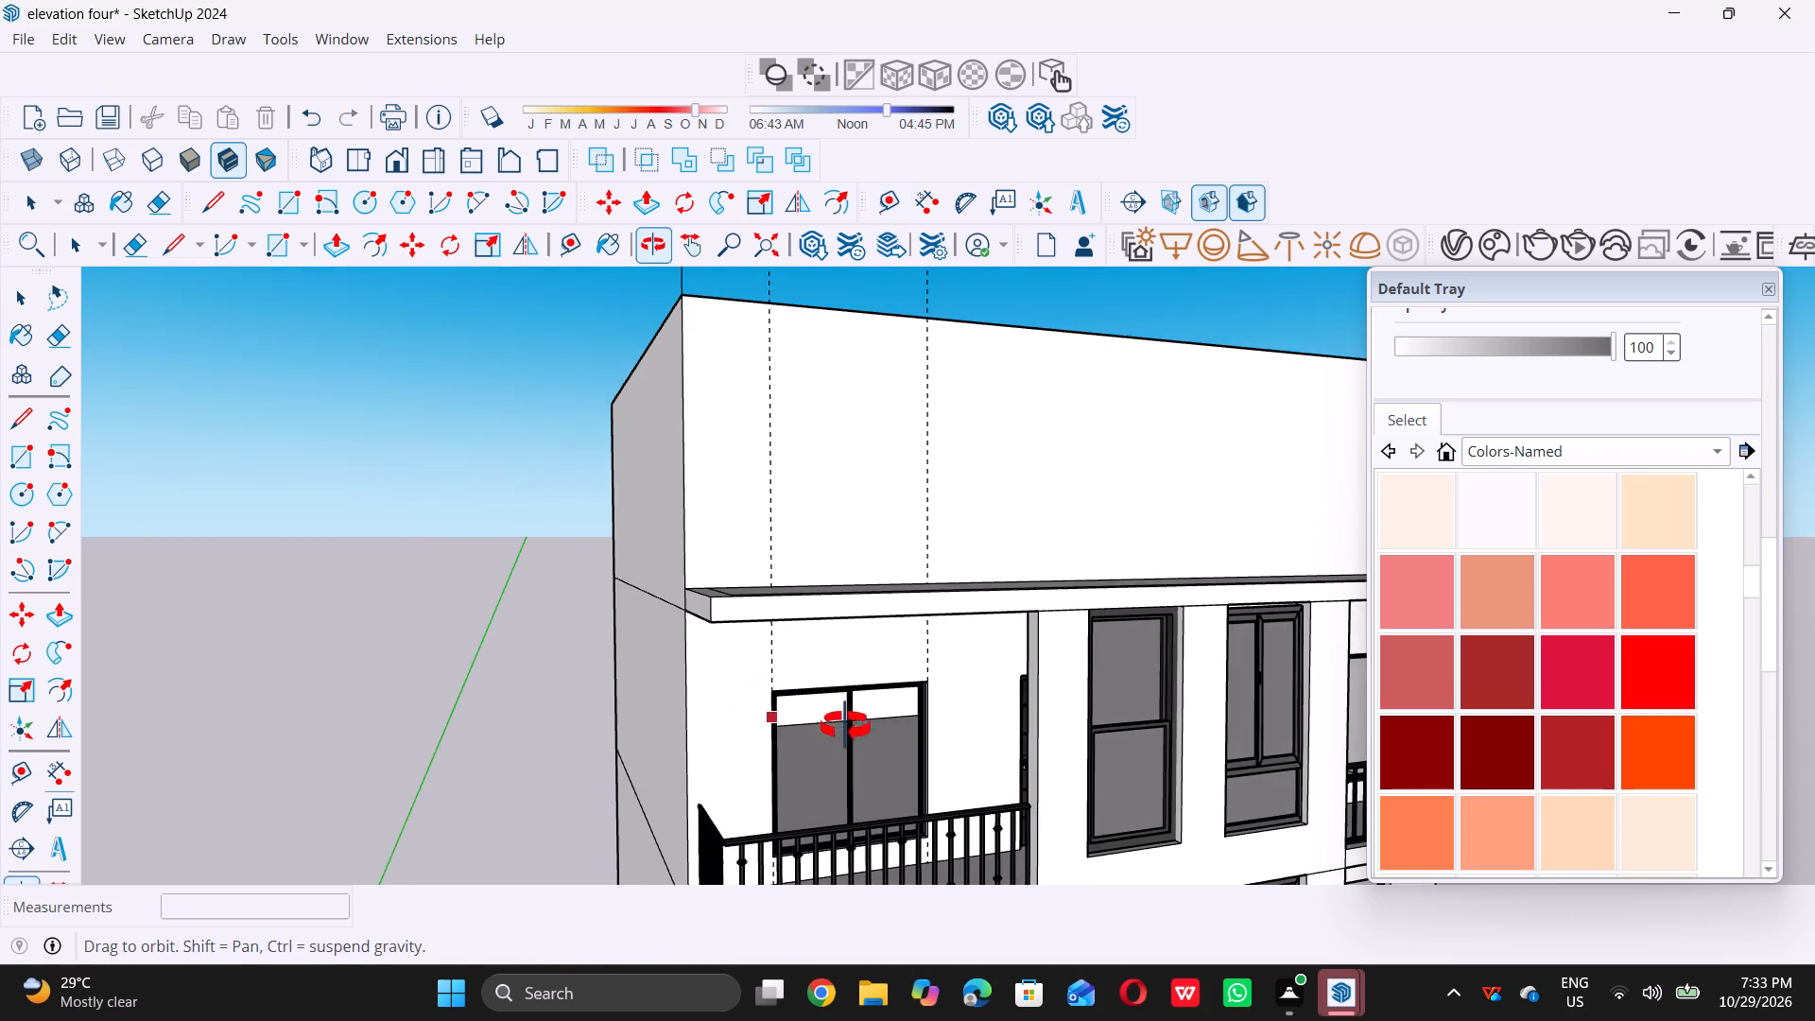
middle_click_drag(845, 726, 846, 727)
middle_click_drag(915, 729, 1001, 720)
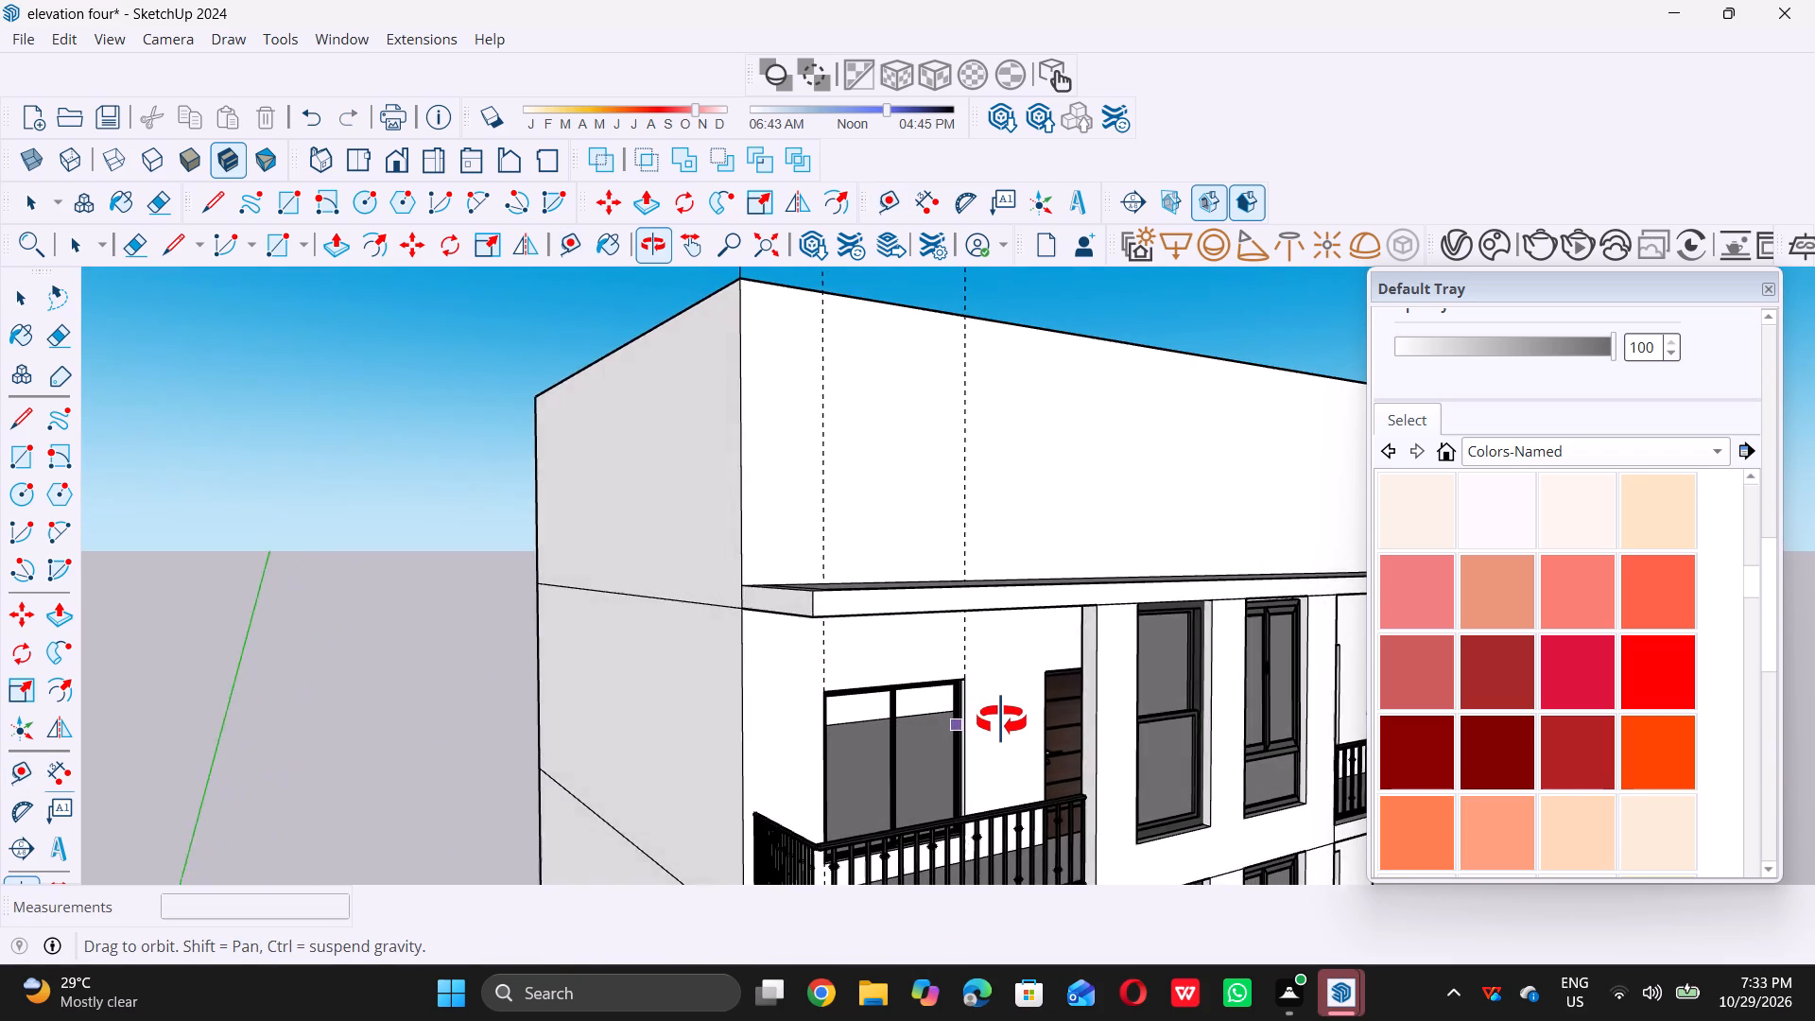
middle_click_drag(1001, 720, 1068, 725)
scroll(1107, 693, "up", 3)
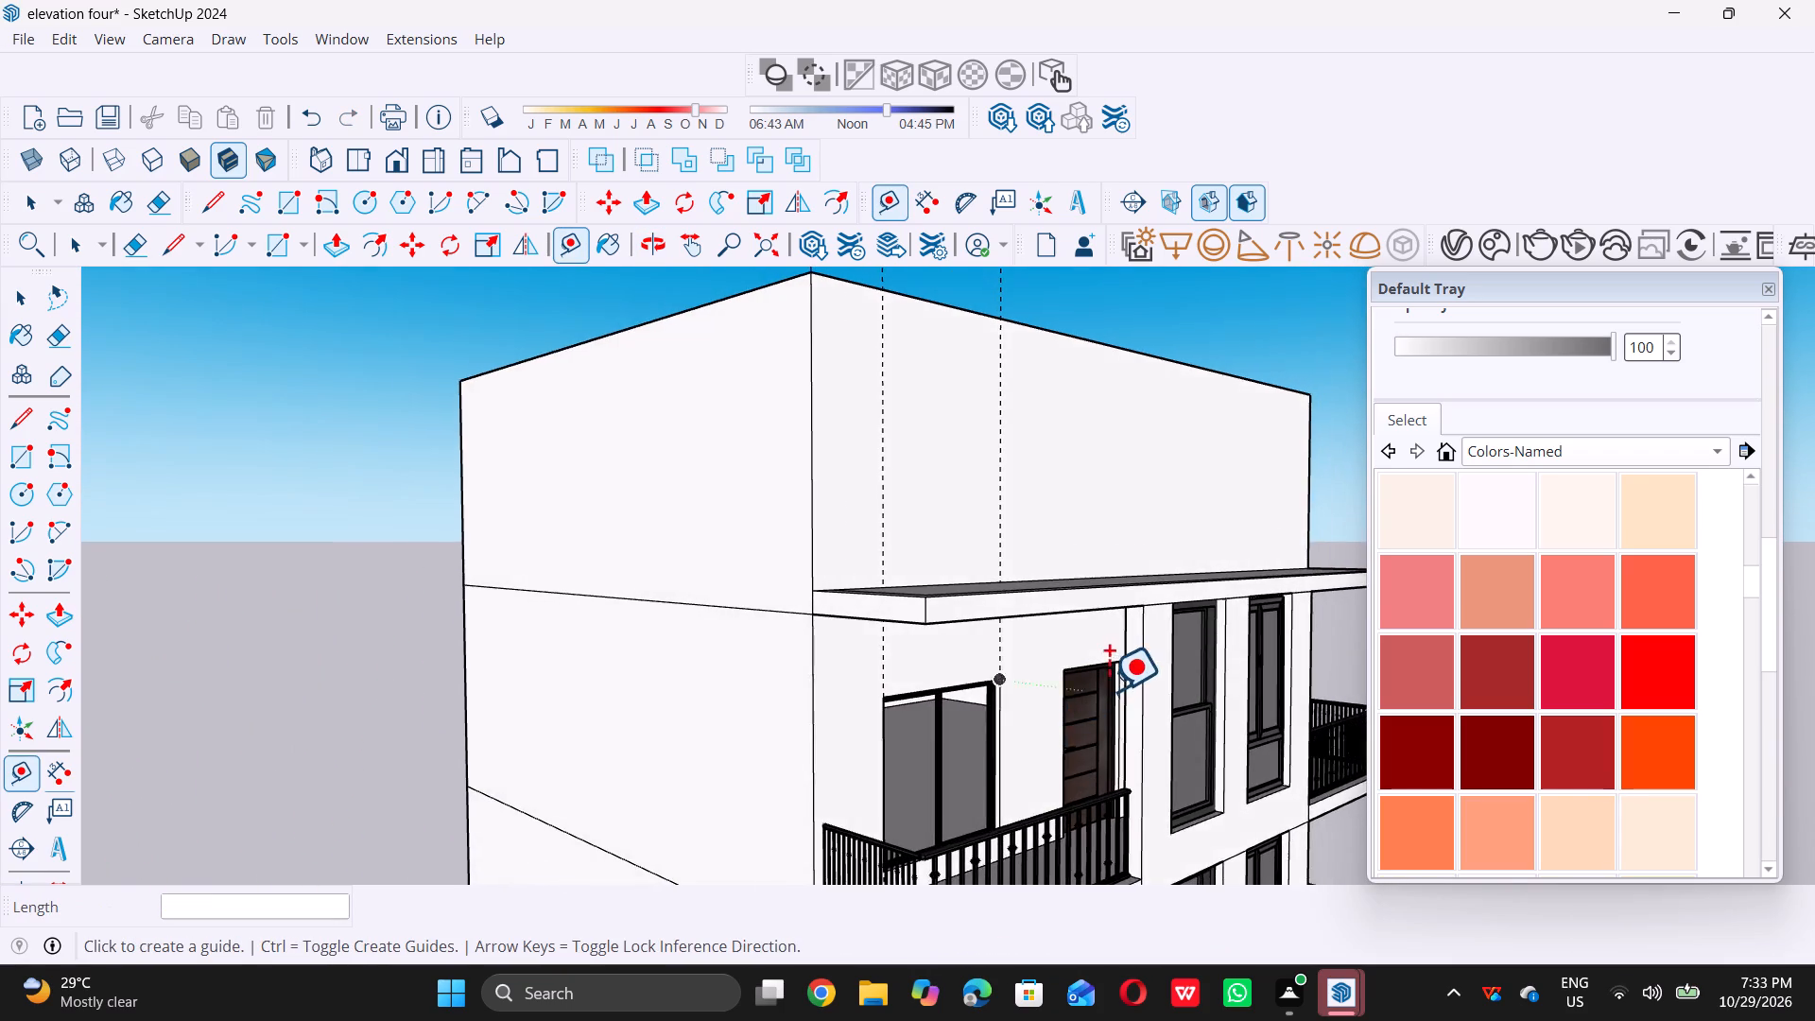
Place a vertical guide about 4' from the second guide, aligned with the balcony door's edge nearest the window.
scroll(1109, 690, "up", 8)
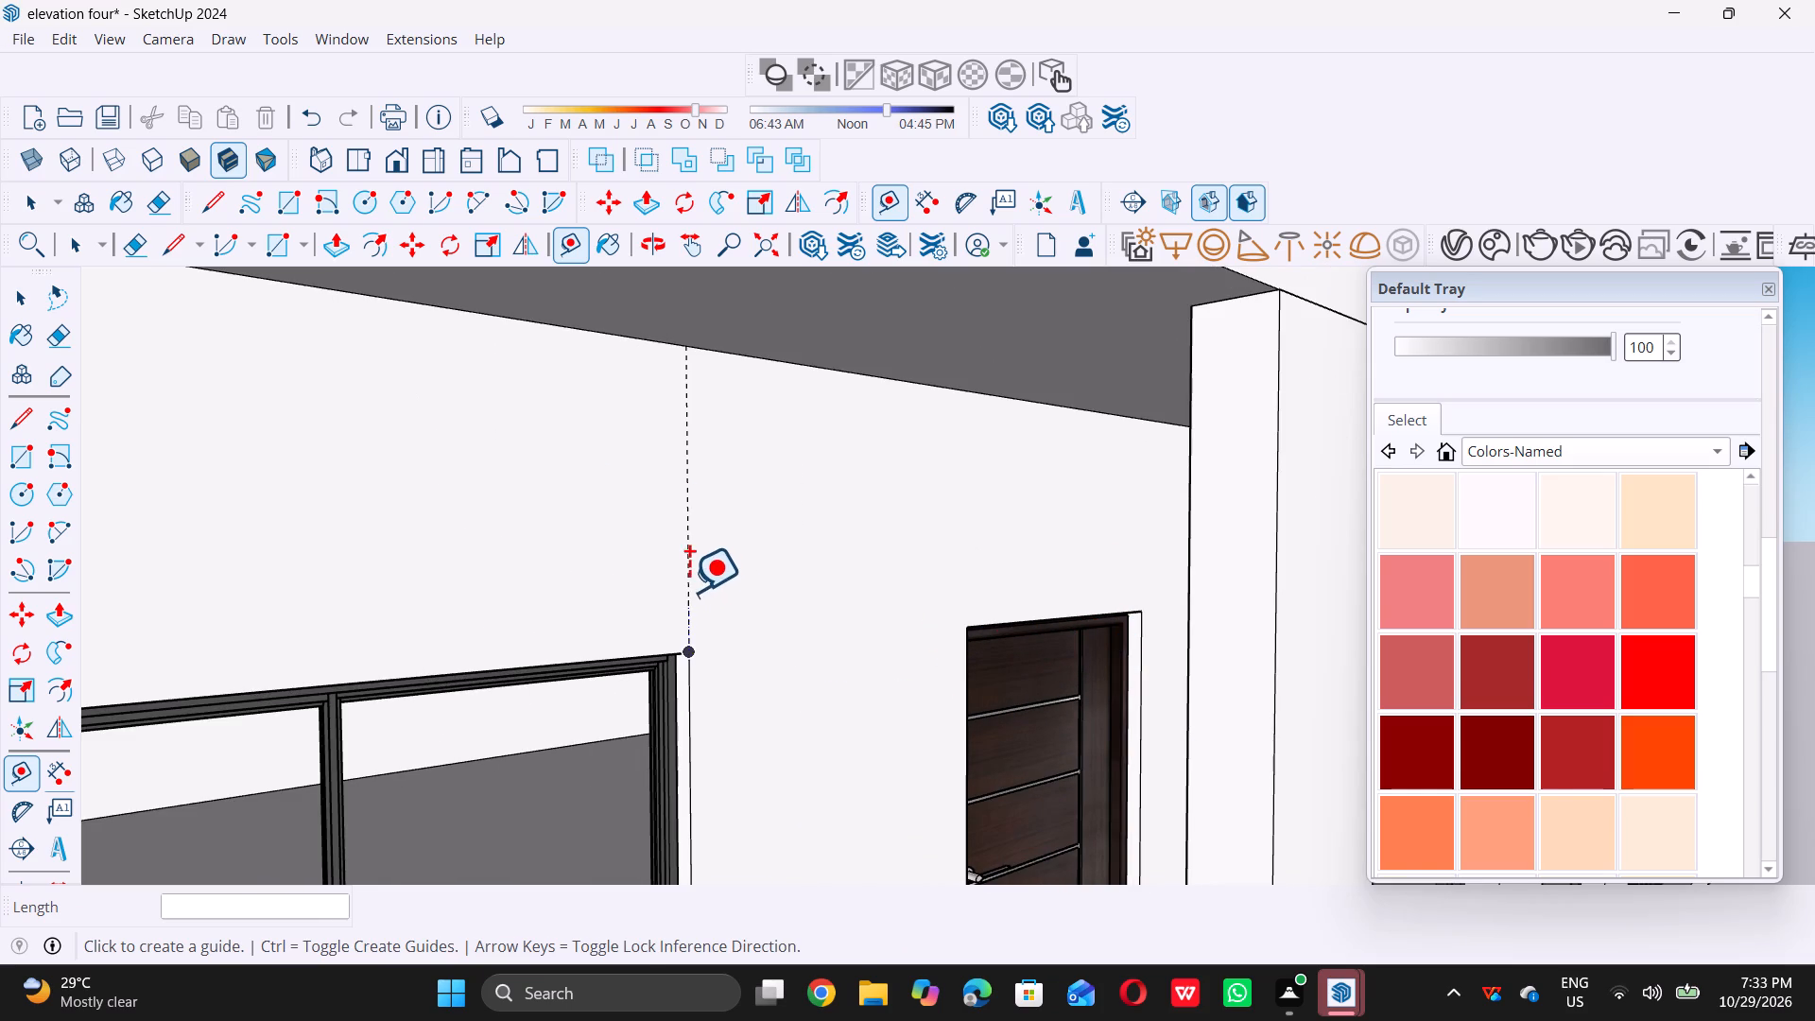
double_click(684, 585)
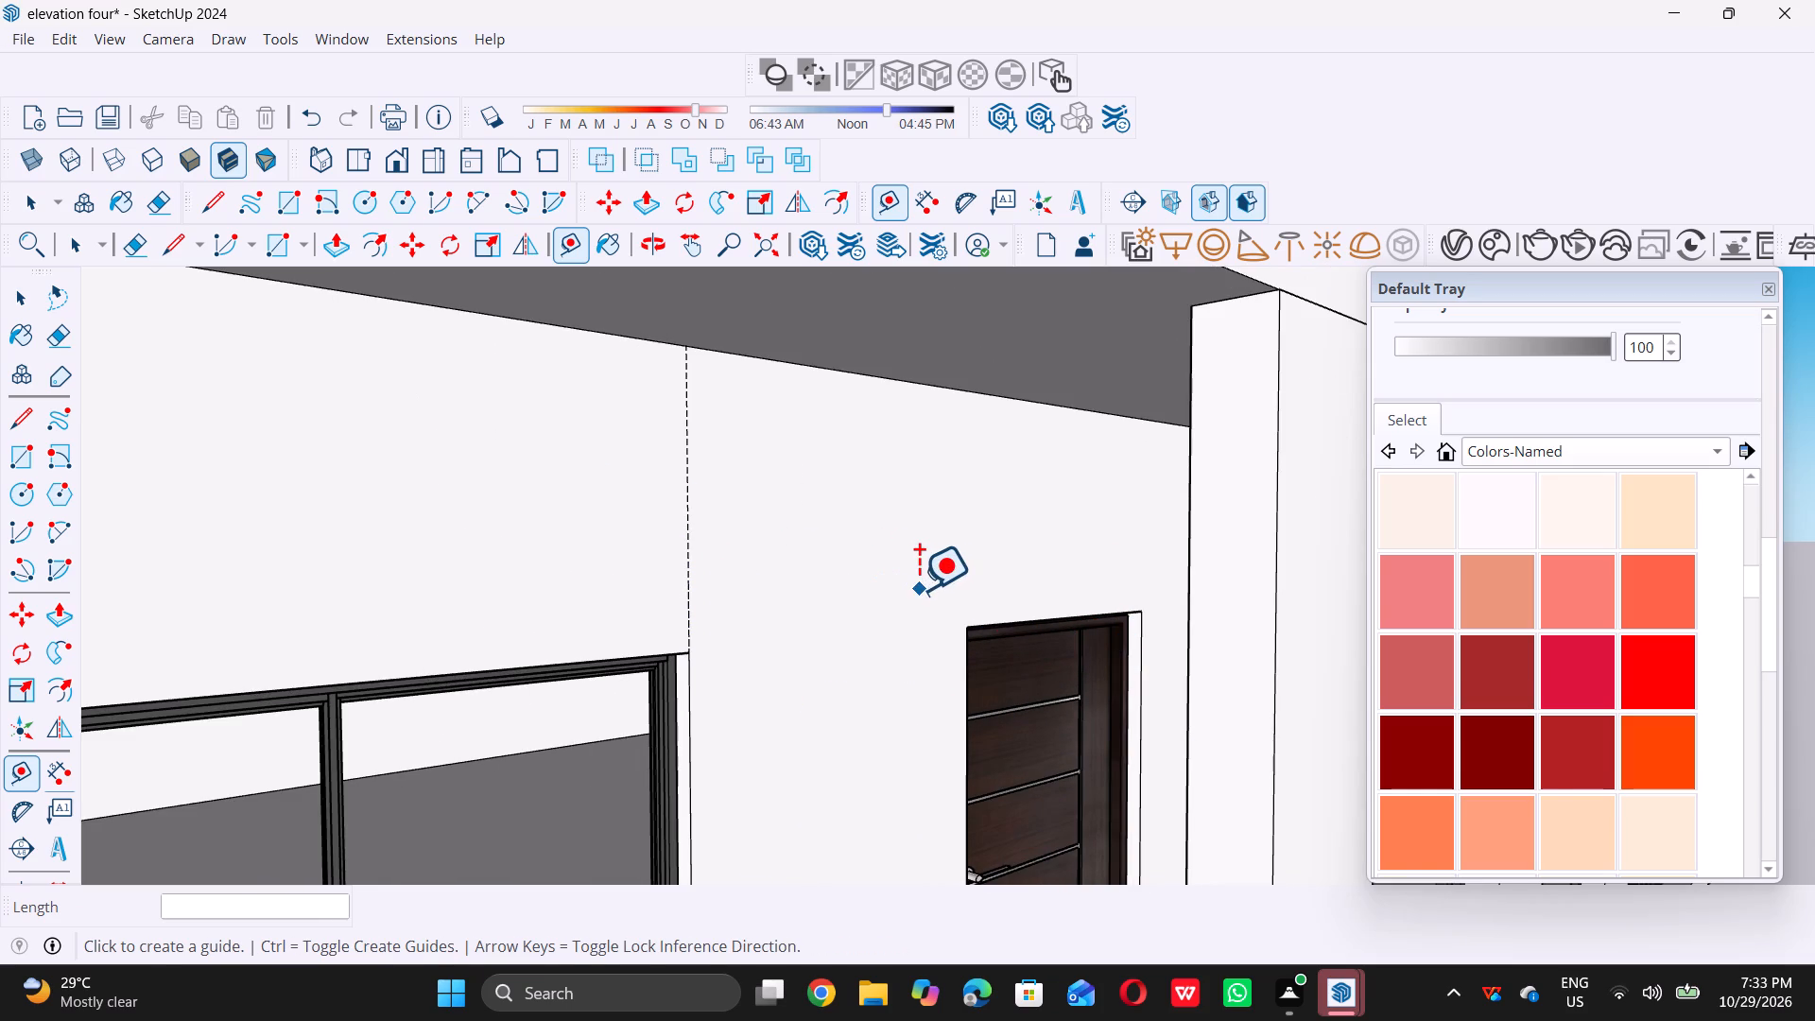
key("space")
key("t")
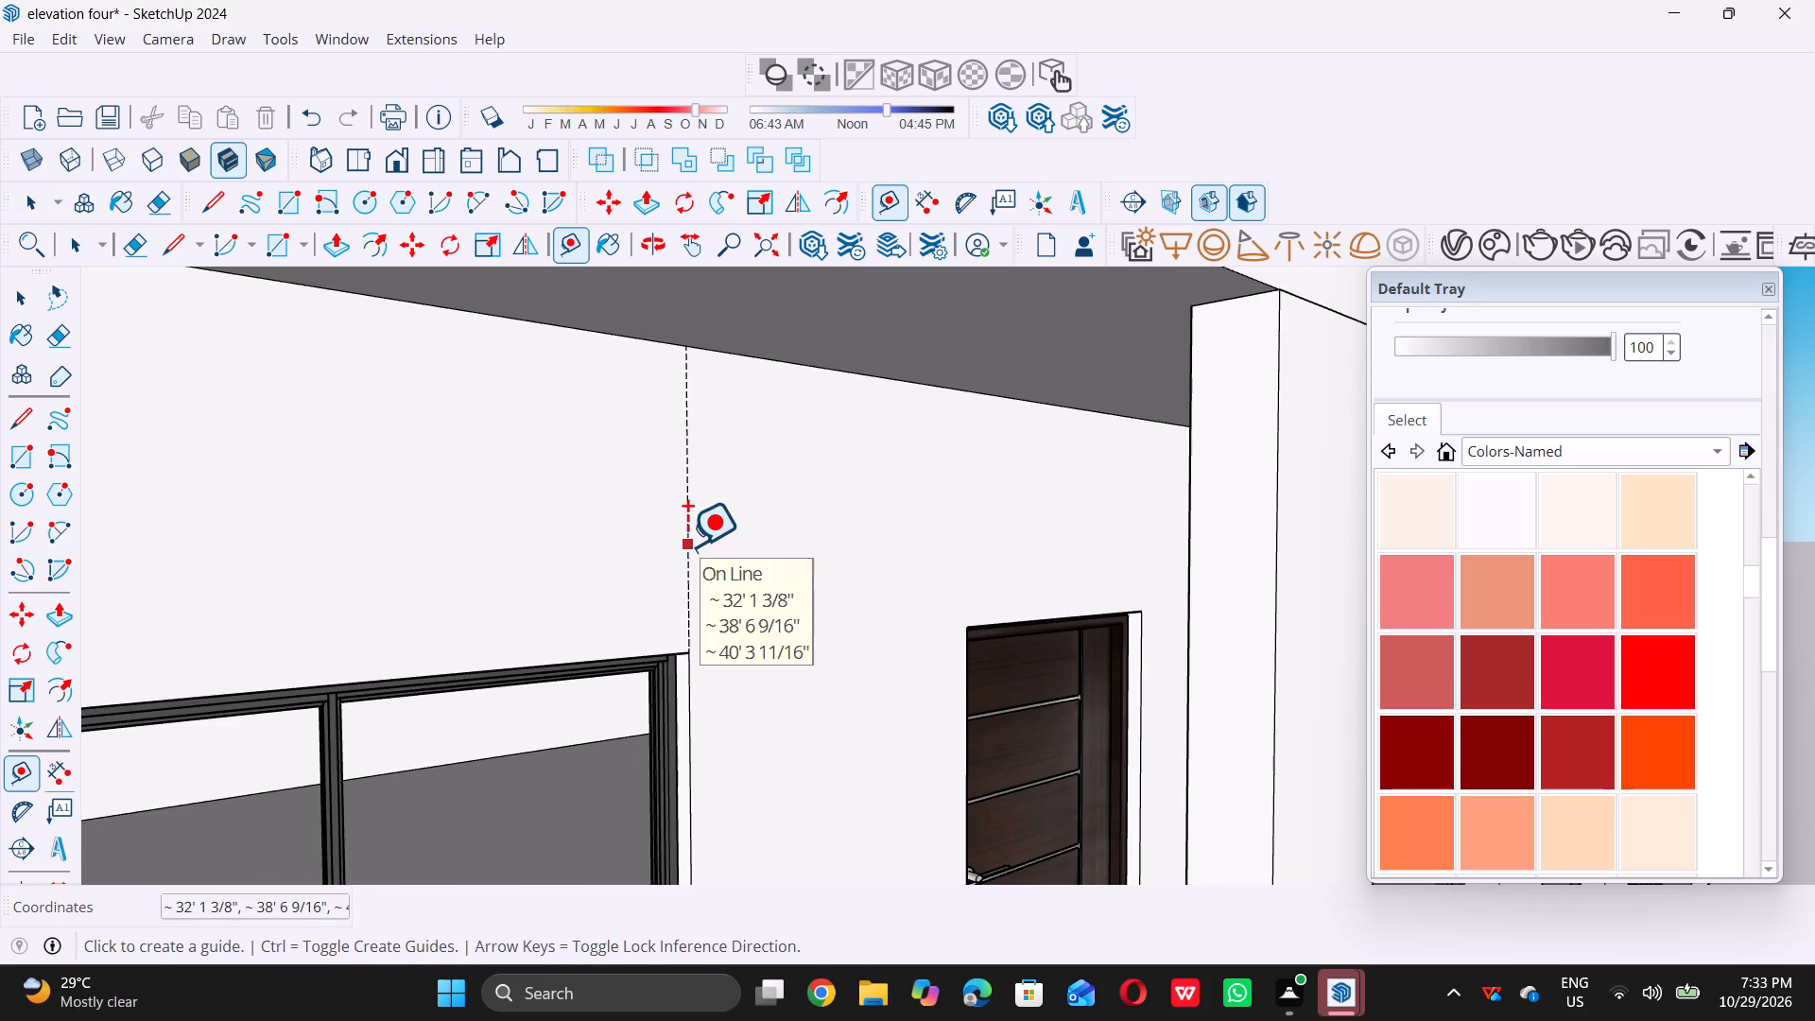
left_click(688, 545)
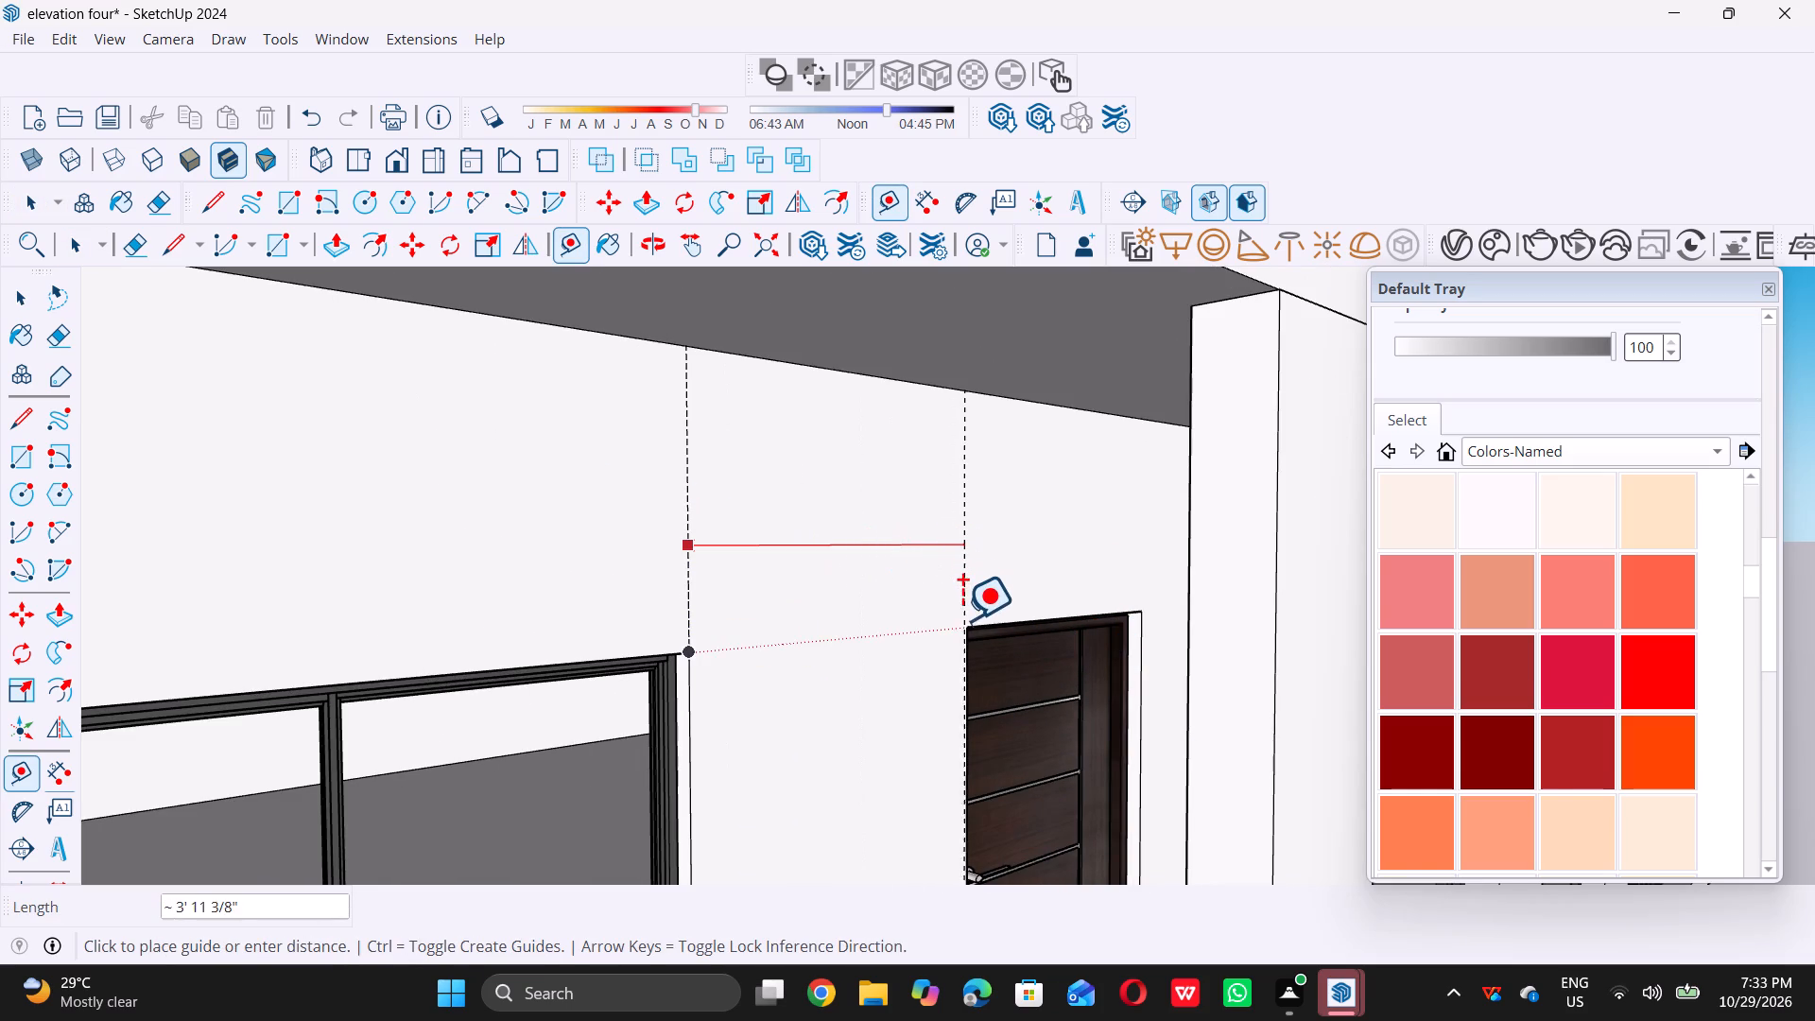
double_click(963, 634)
Place a vertical guide 4' from the previous one, aligned with the balcony door's far upper corner.
scroll(1012, 587, "down", 3)
scroll(1068, 571, "up", 7)
key("space")
key("t")
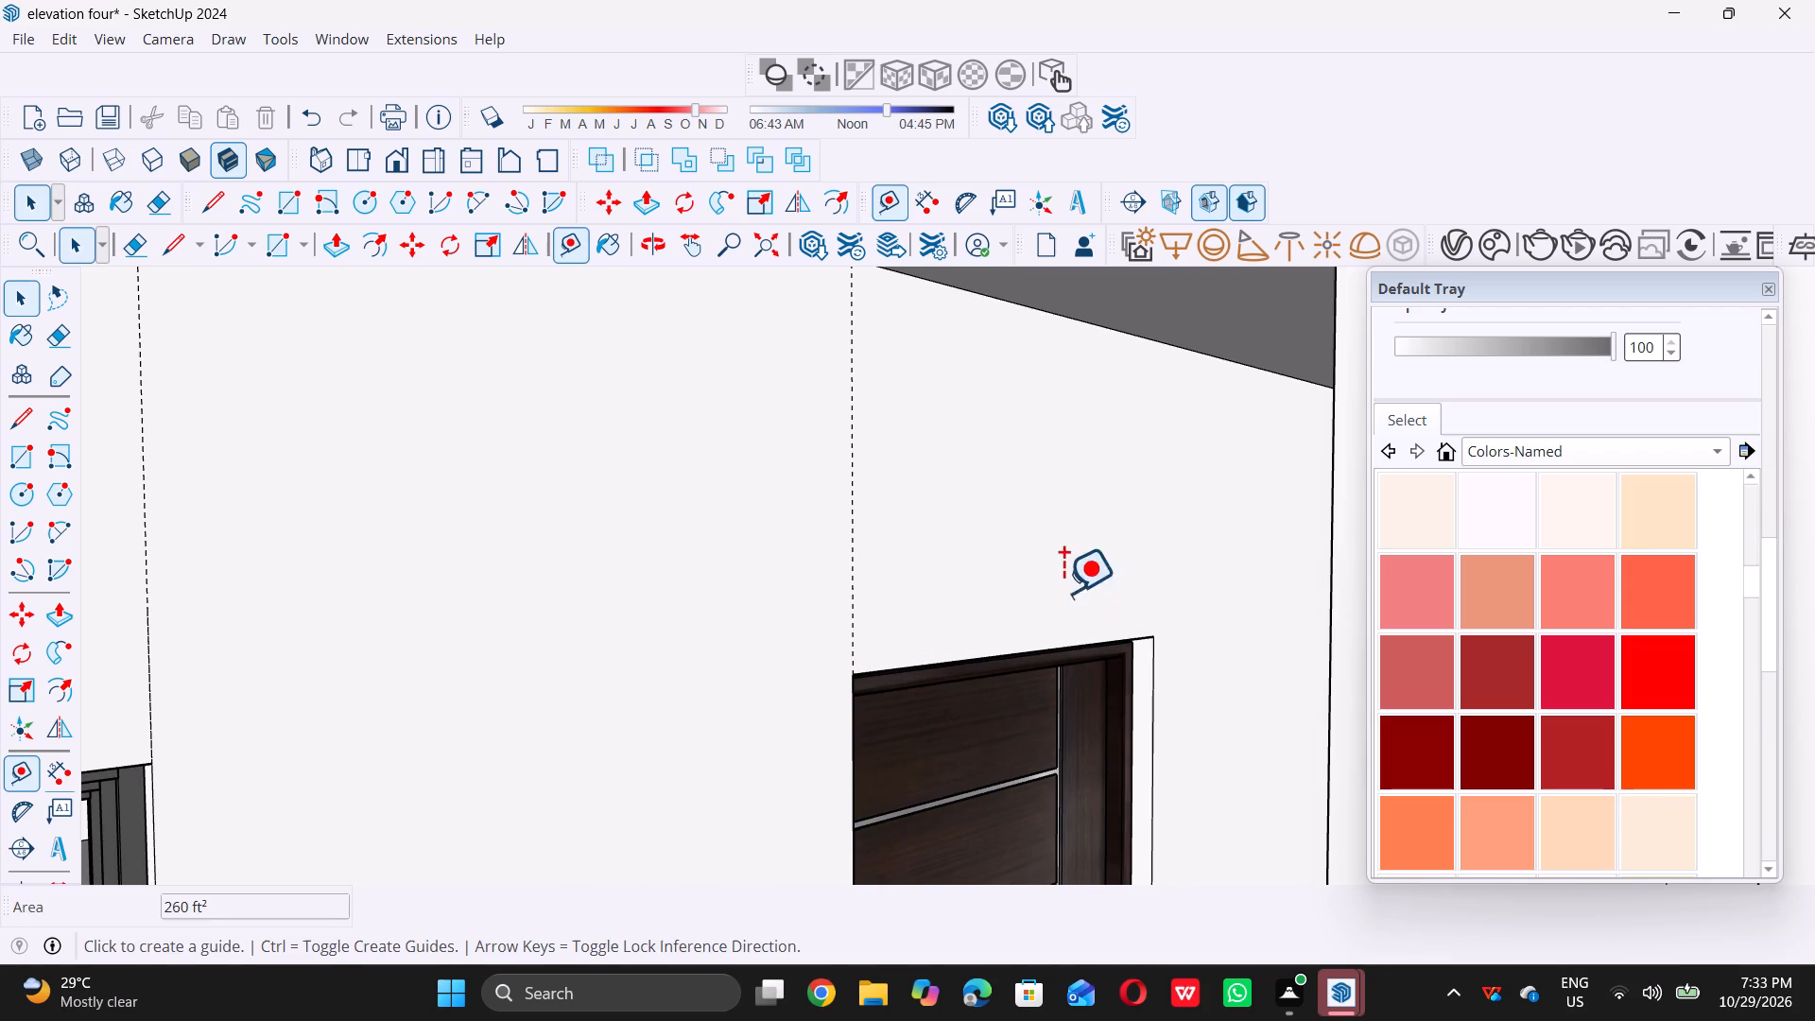
left_click(851, 549)
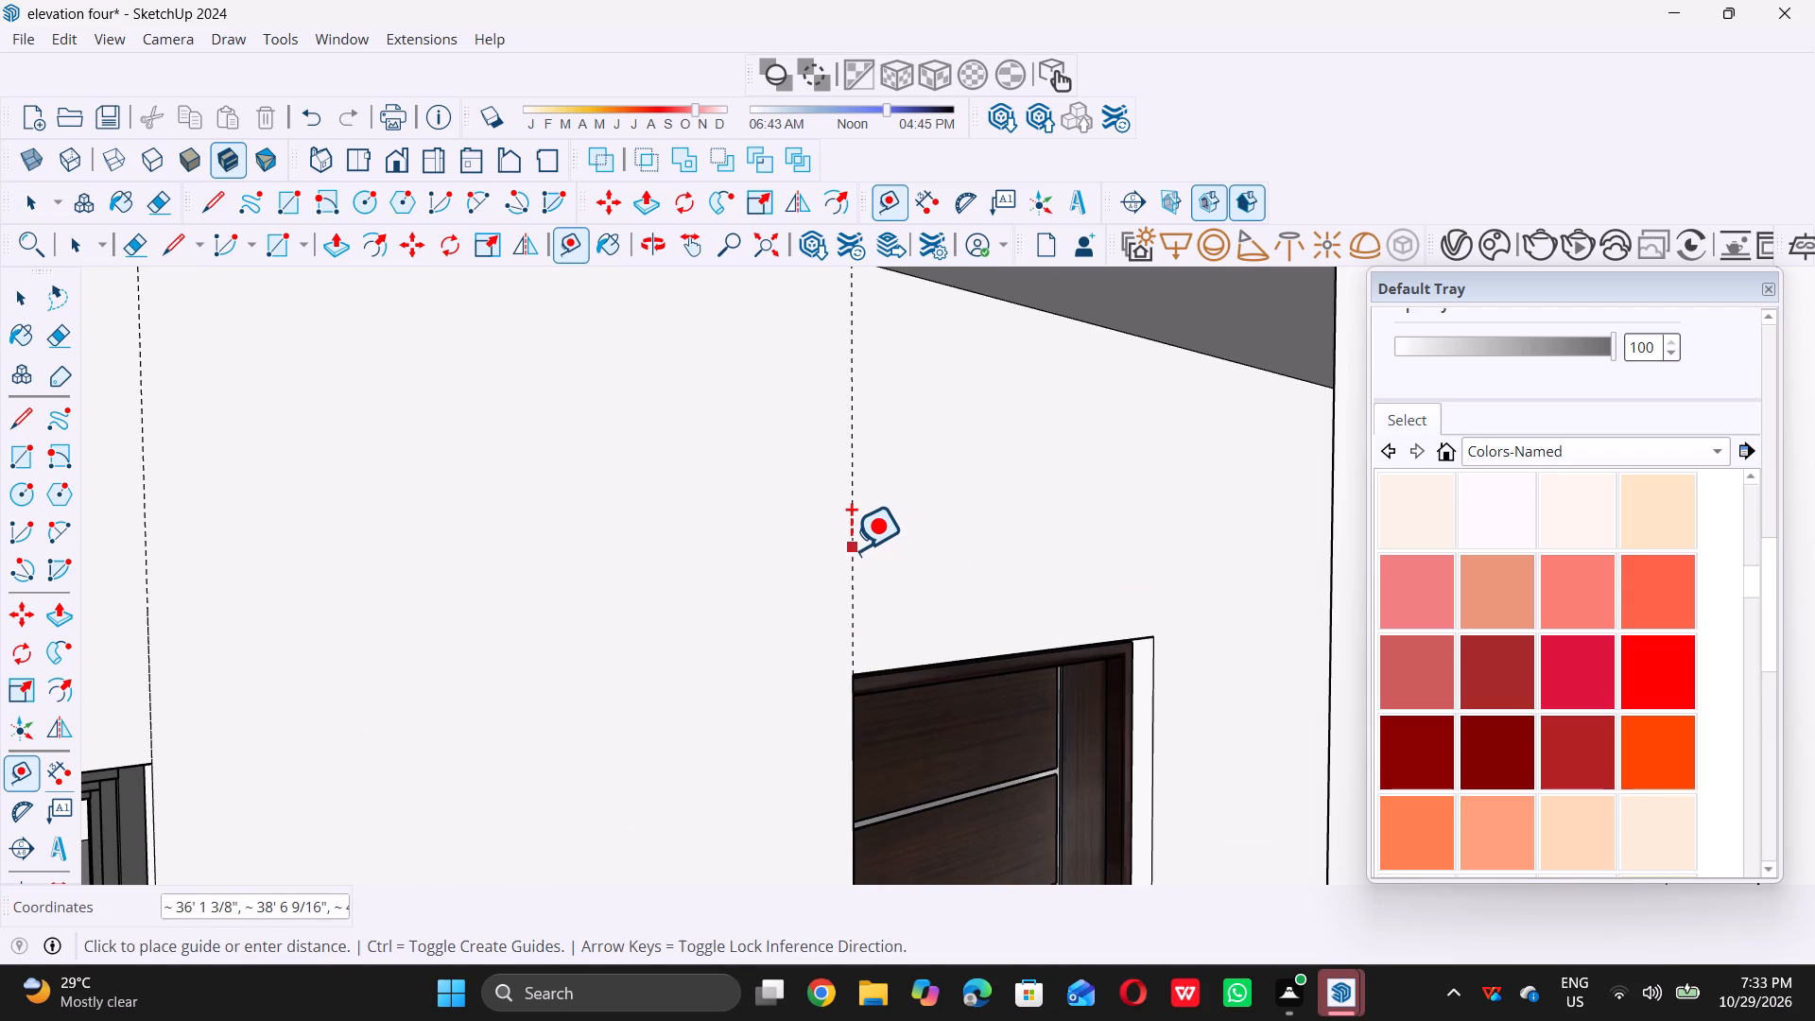
double_click(1150, 632)
key("space")
scroll(1109, 663, "down", 10)
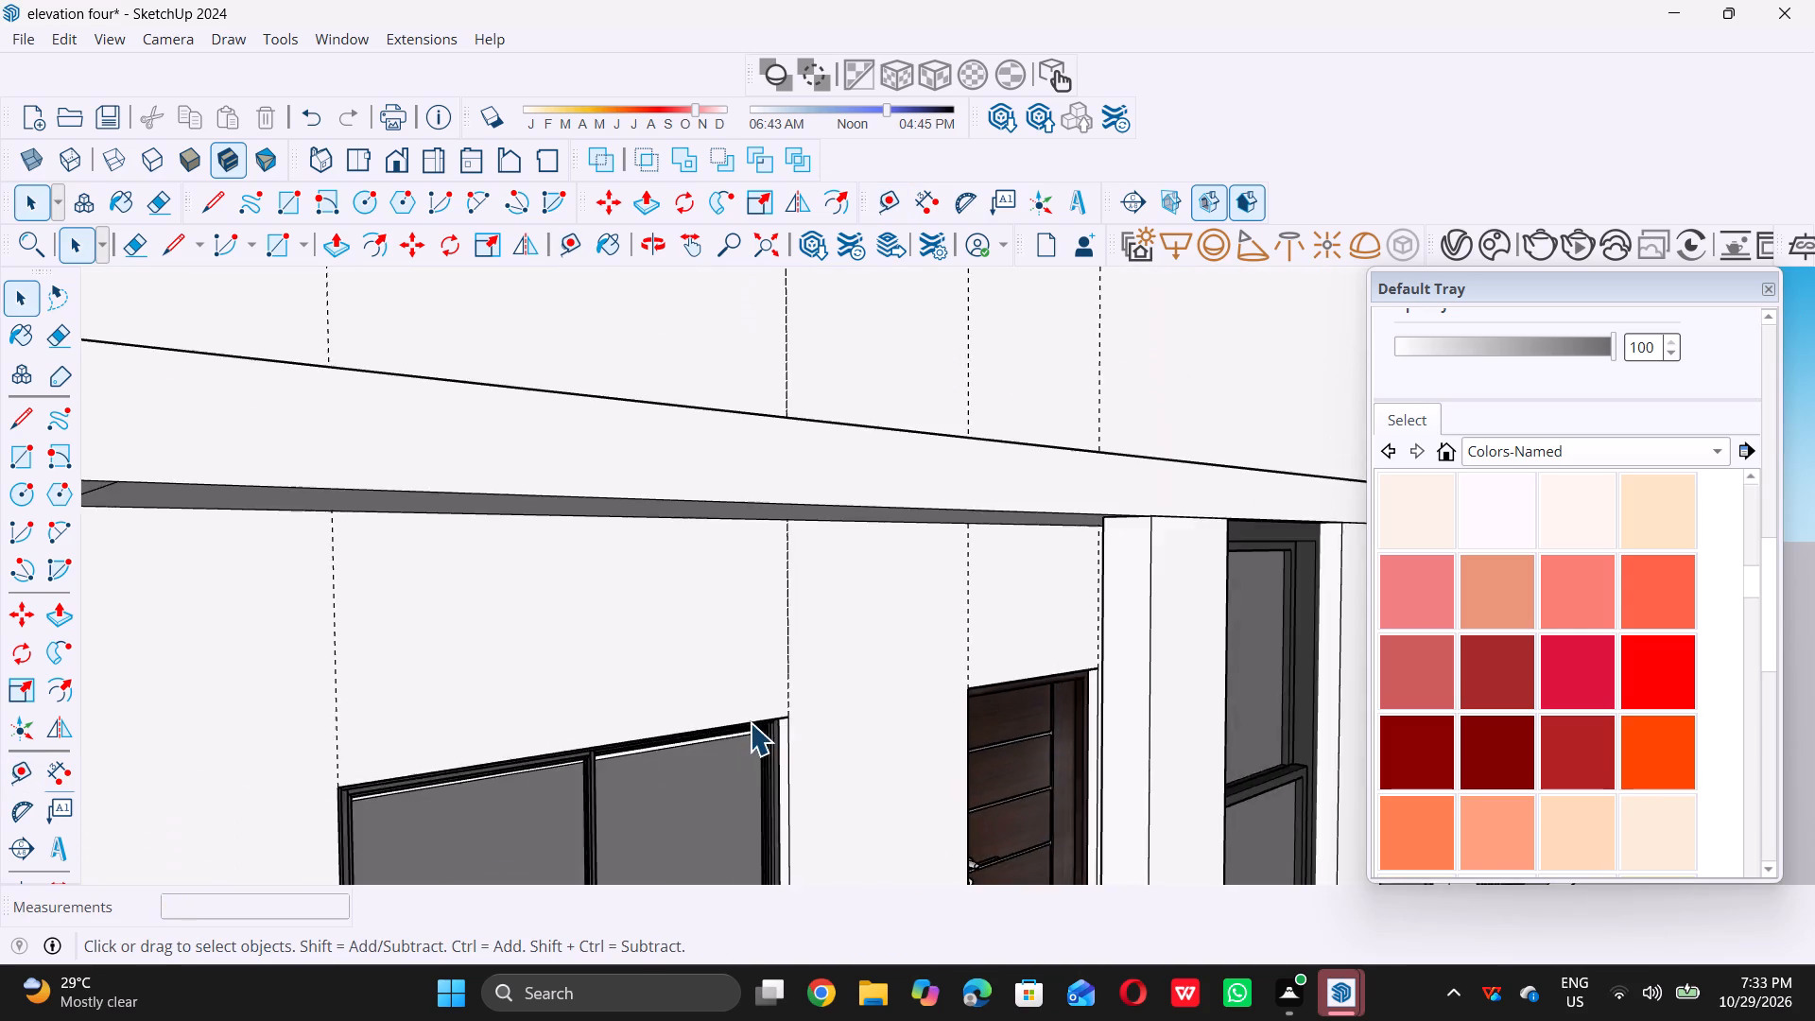
Examine the guides across the top-floor front wall and the balcony window at the wall's opposite end.
scroll(750, 722, "down", 8)
middle_click_drag(1187, 611, 770, 669)
scroll(767, 660, "down", 6)
middle_click_drag(907, 729, 883, 720)
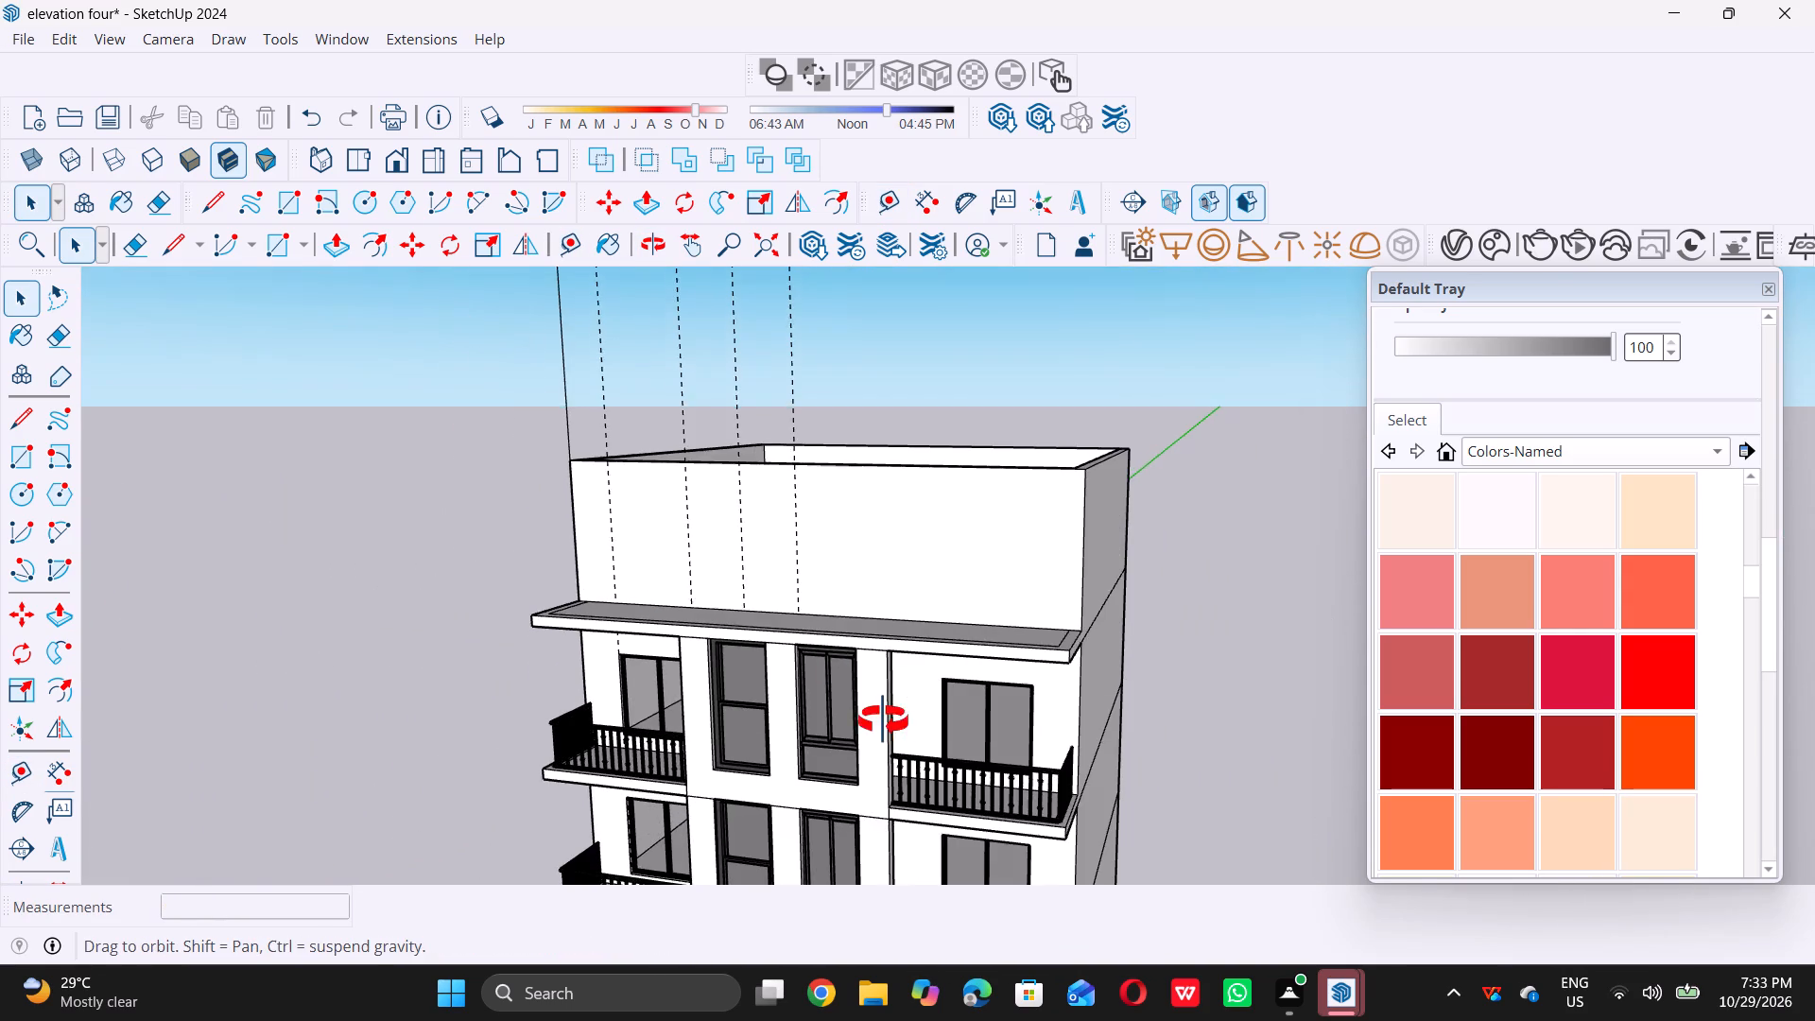
middle_click_drag(883, 720, 786, 671)
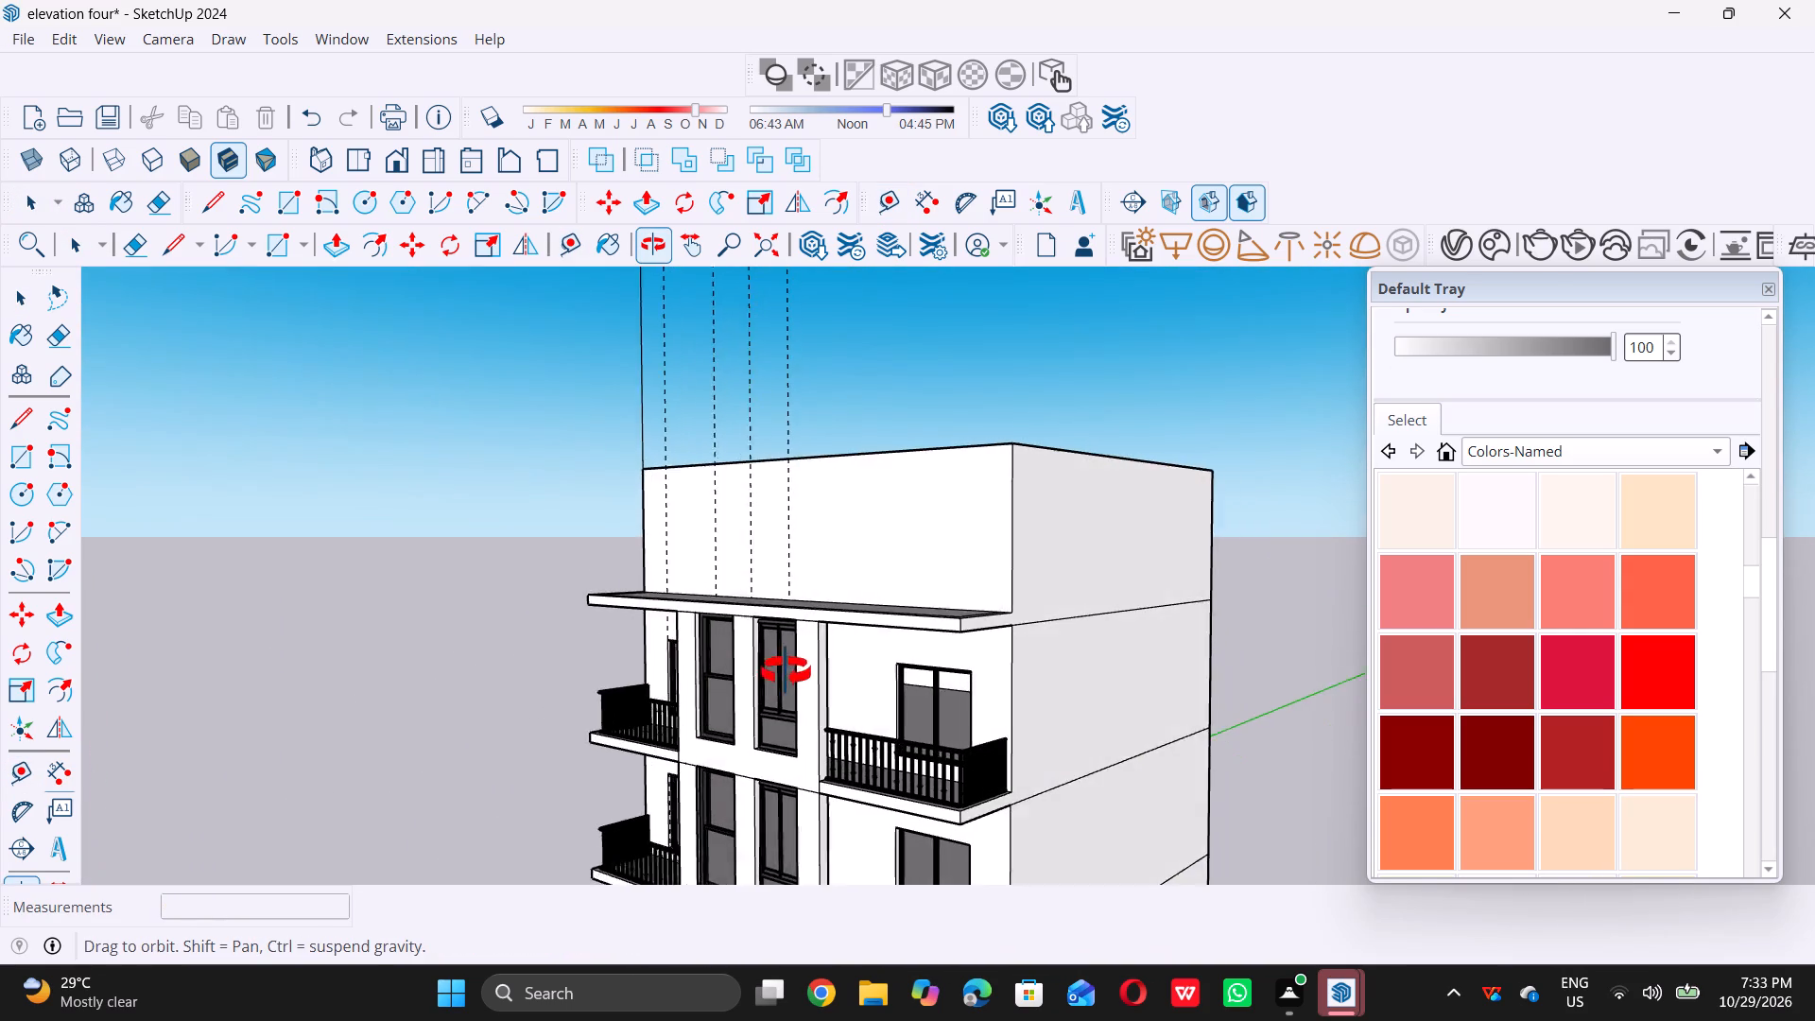
middle_click_drag(786, 671, 846, 674)
middle_click_drag(885, 680, 1021, 690)
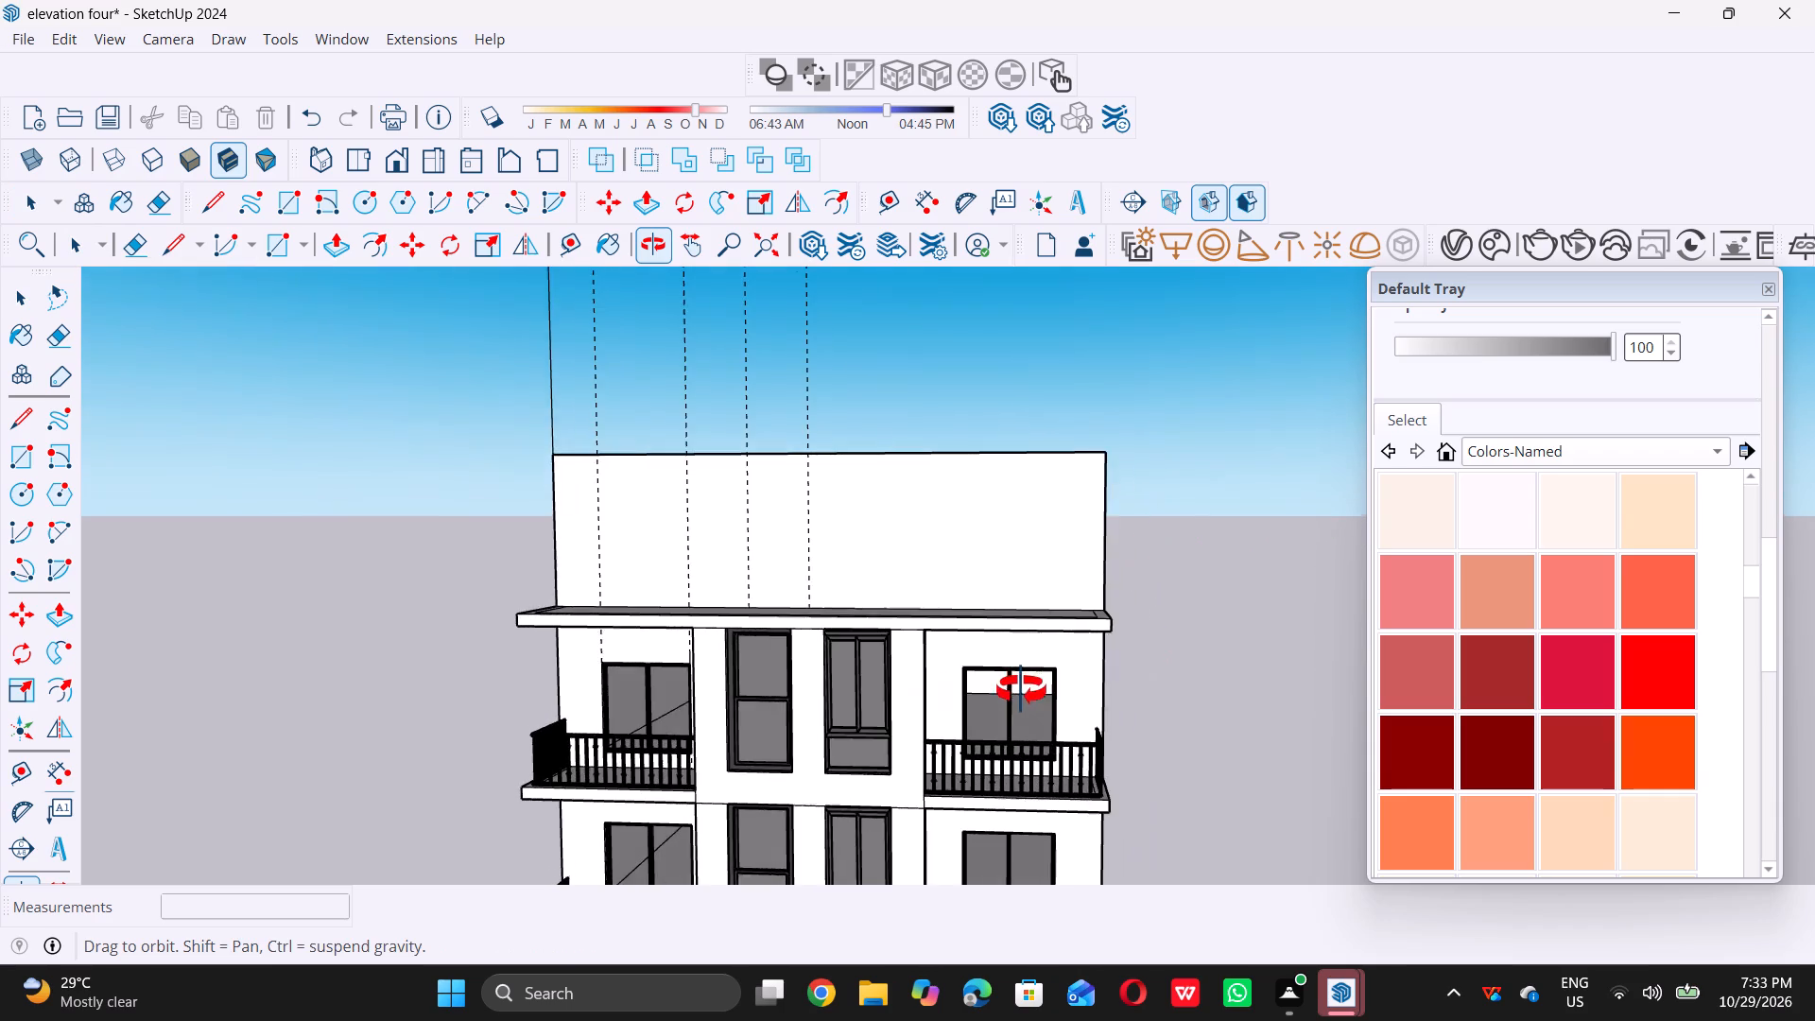
middle_click_drag(1021, 690, 1004, 681)
scroll(1091, 725, "up", 4)
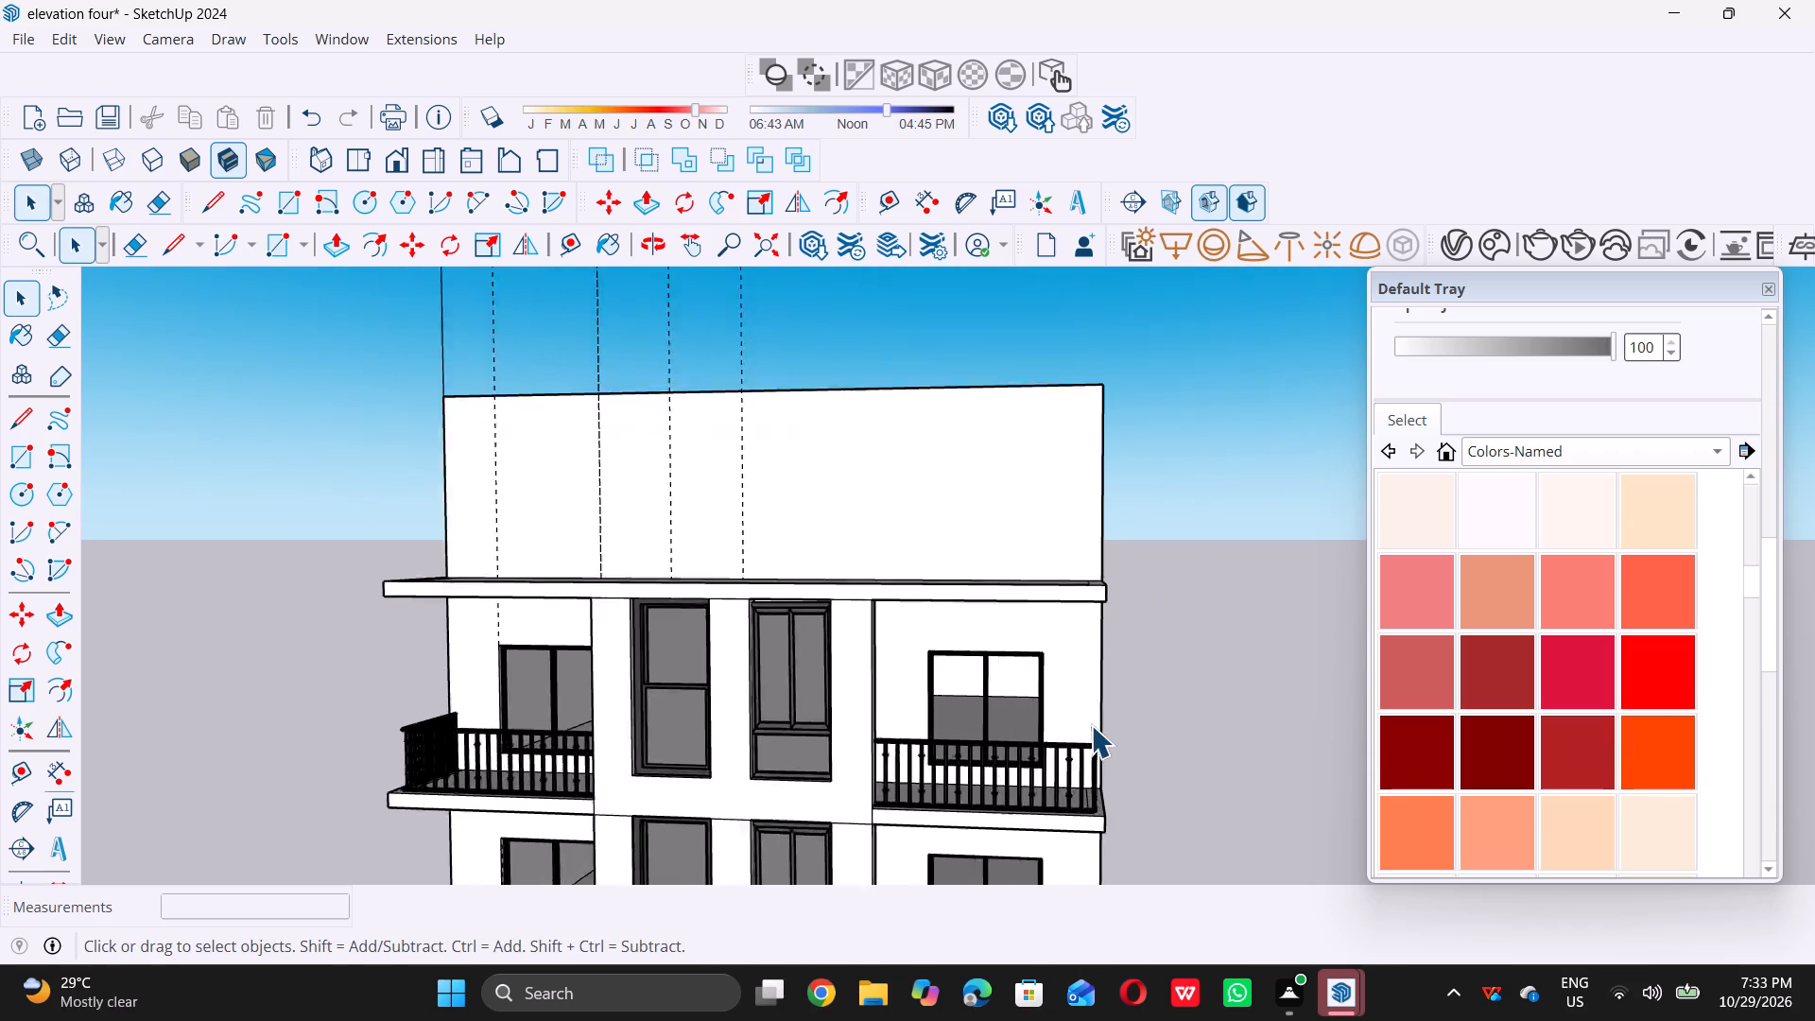
scroll(1091, 725, "up", 2)
key("t")
scroll(1050, 690, "up", 4)
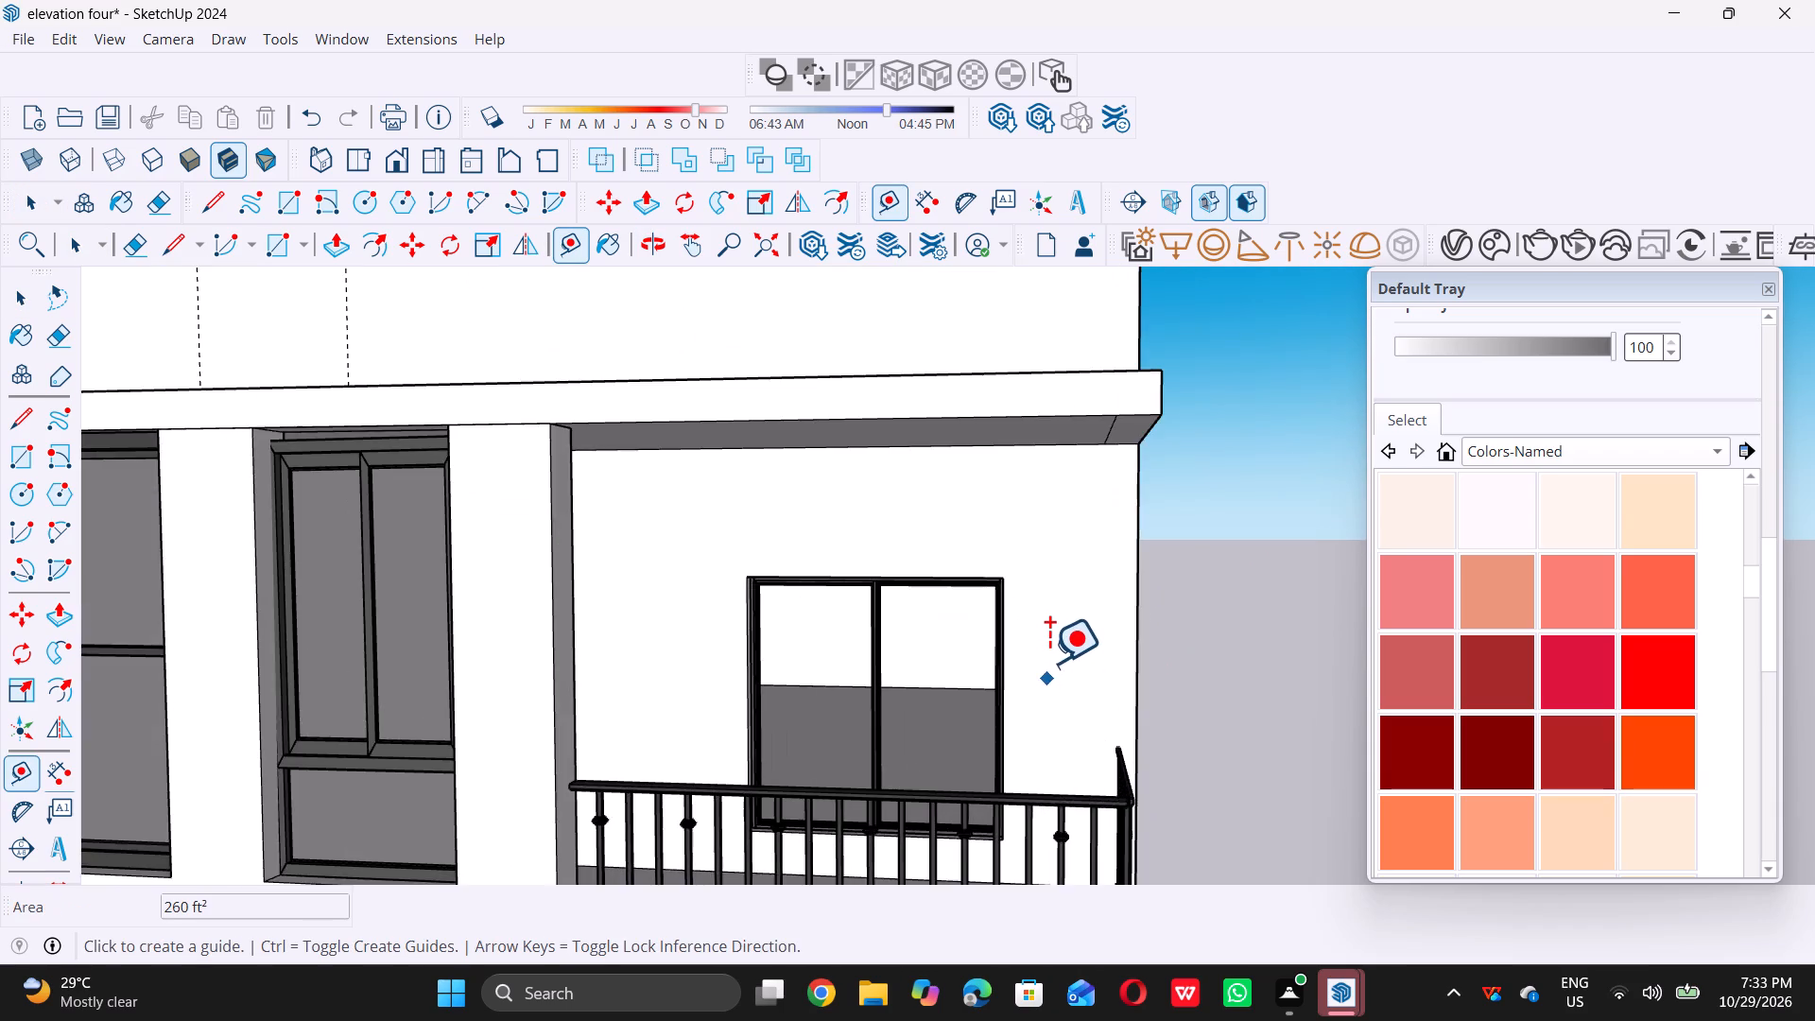
scroll(1049, 660, "up", 4)
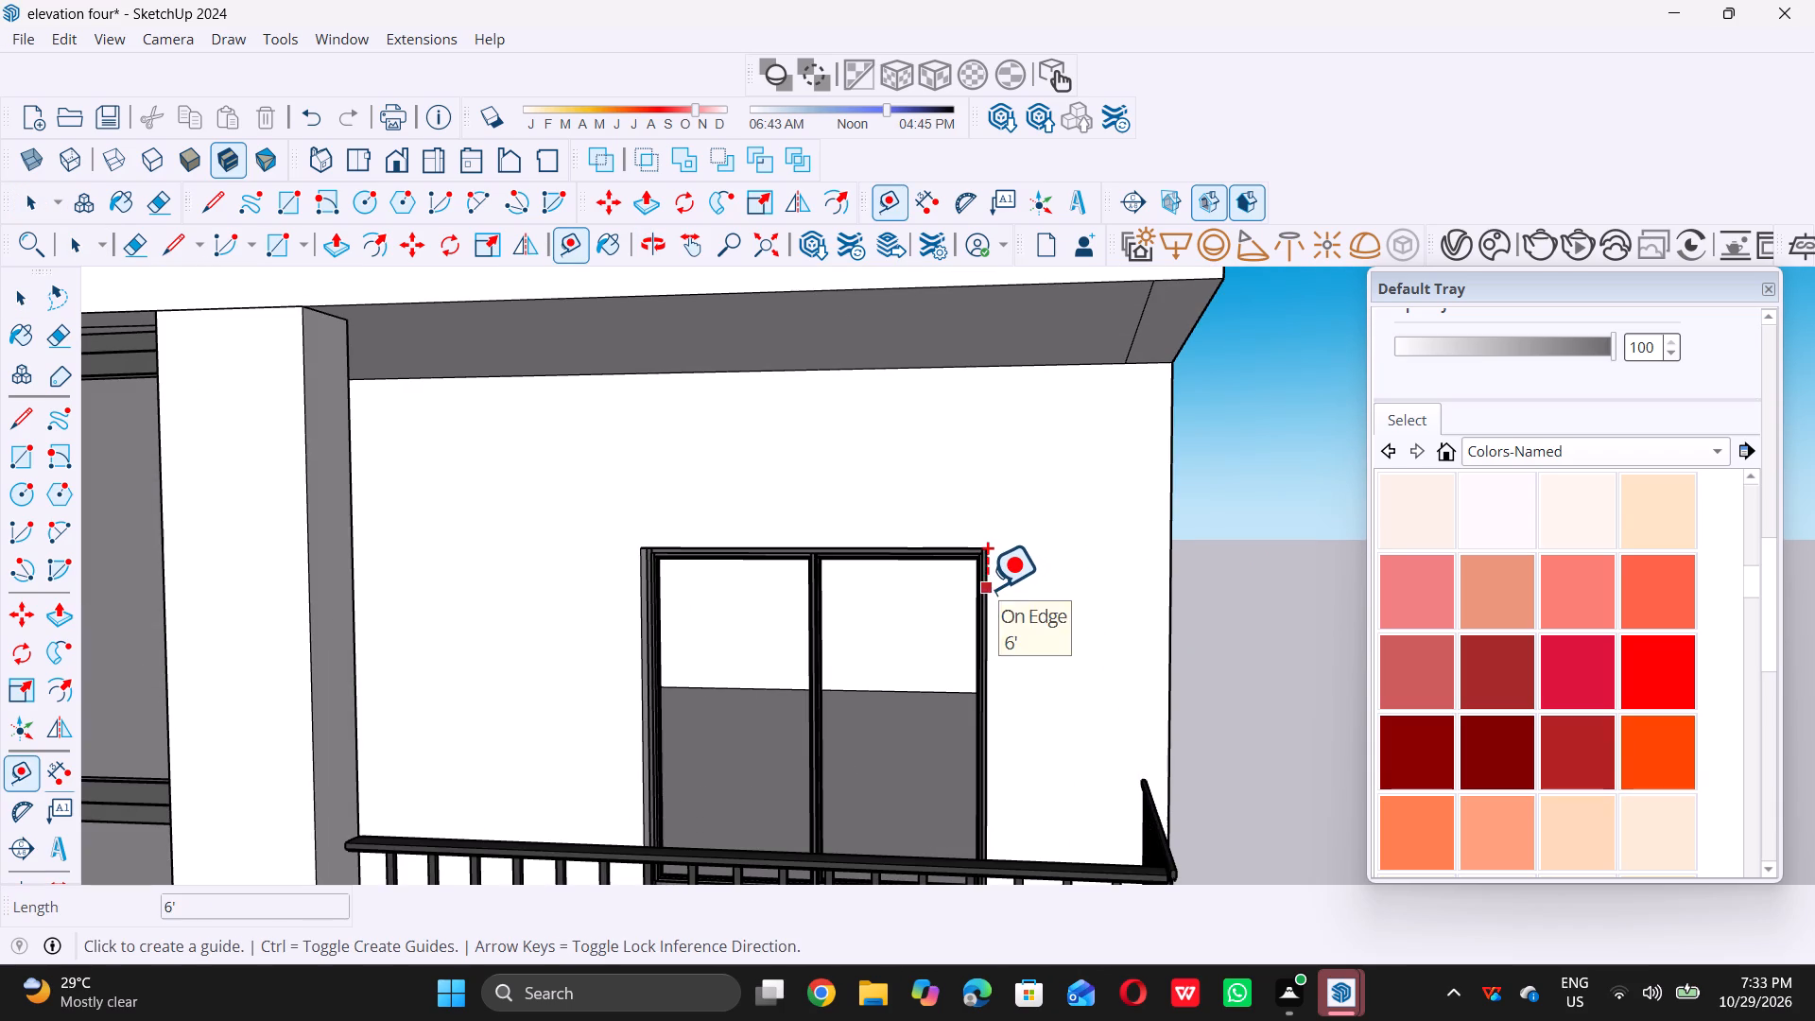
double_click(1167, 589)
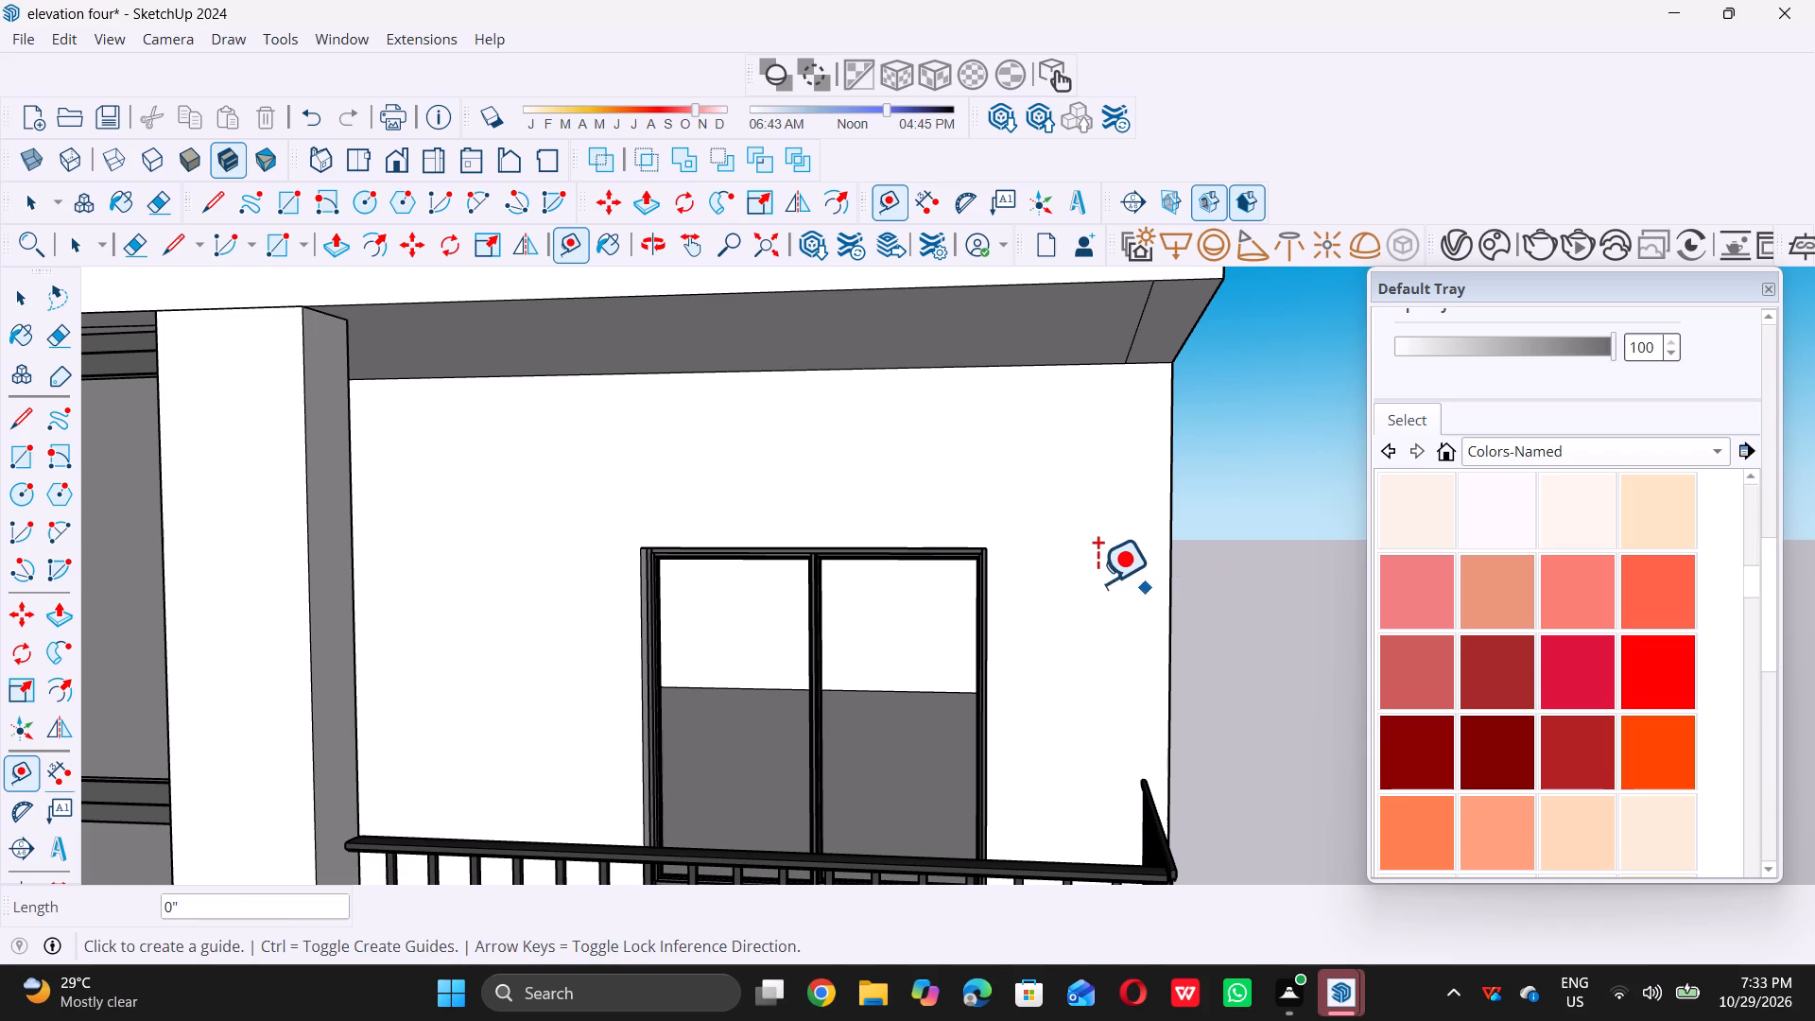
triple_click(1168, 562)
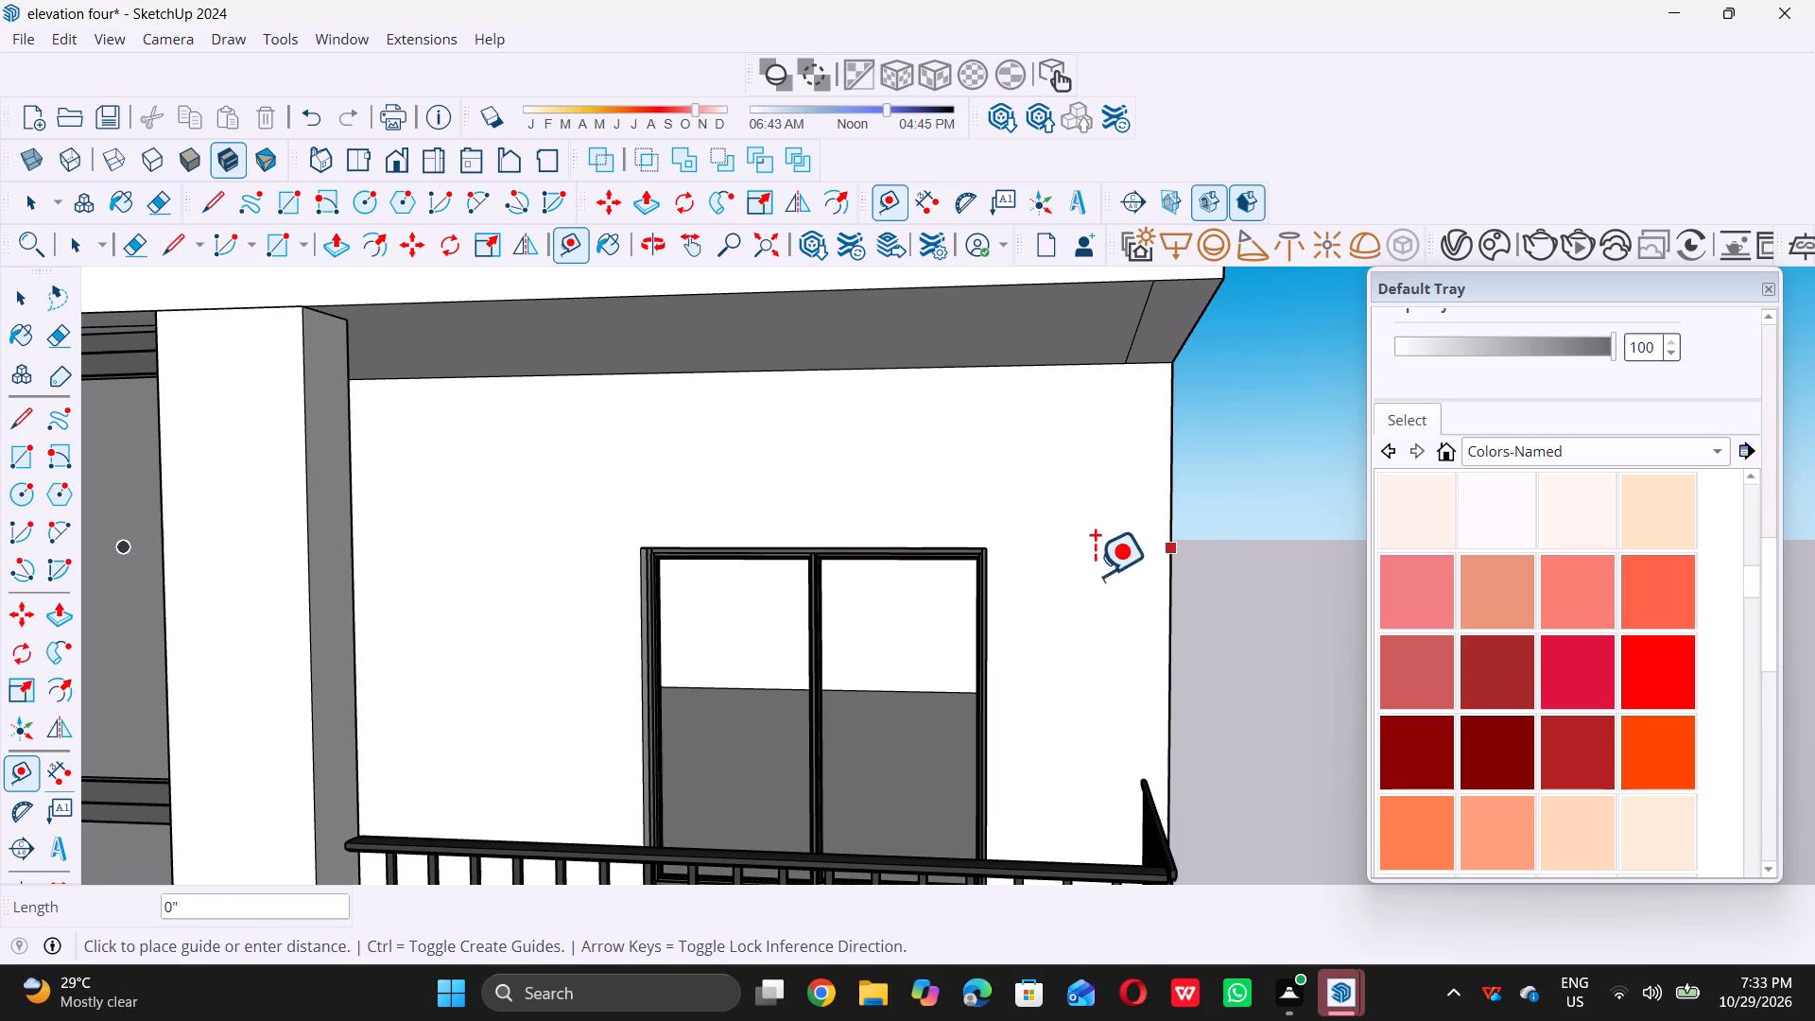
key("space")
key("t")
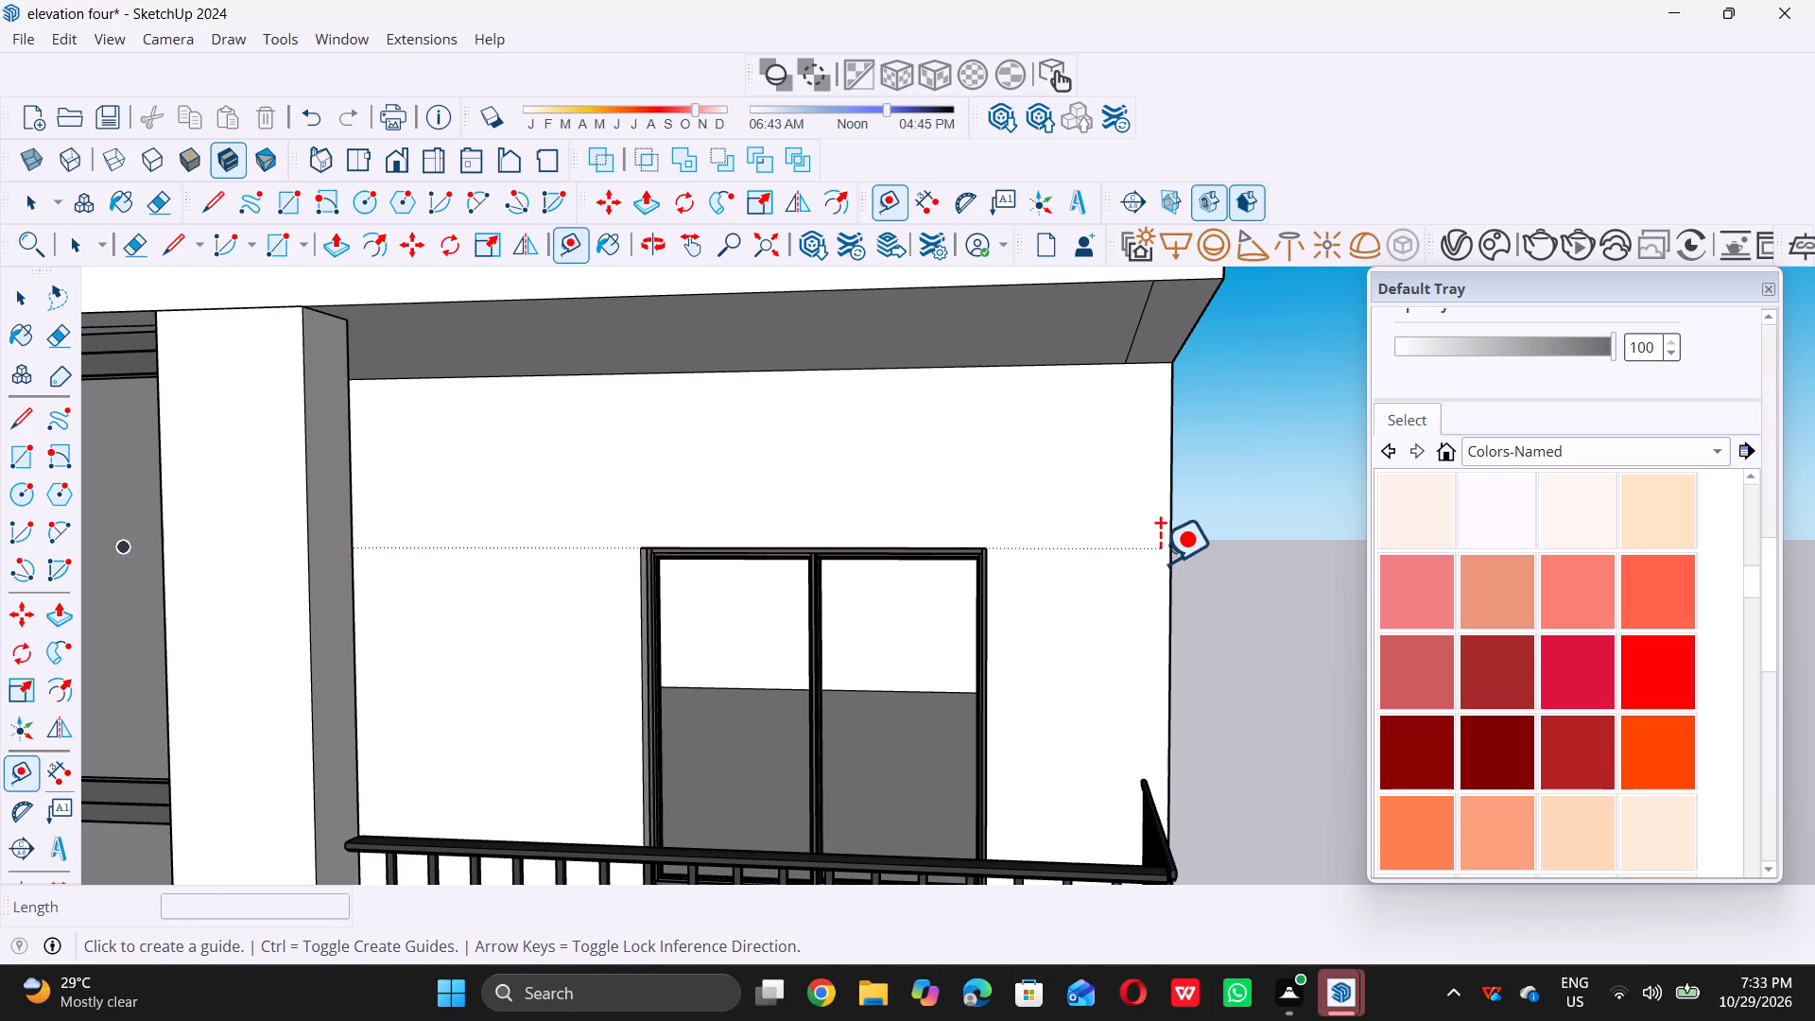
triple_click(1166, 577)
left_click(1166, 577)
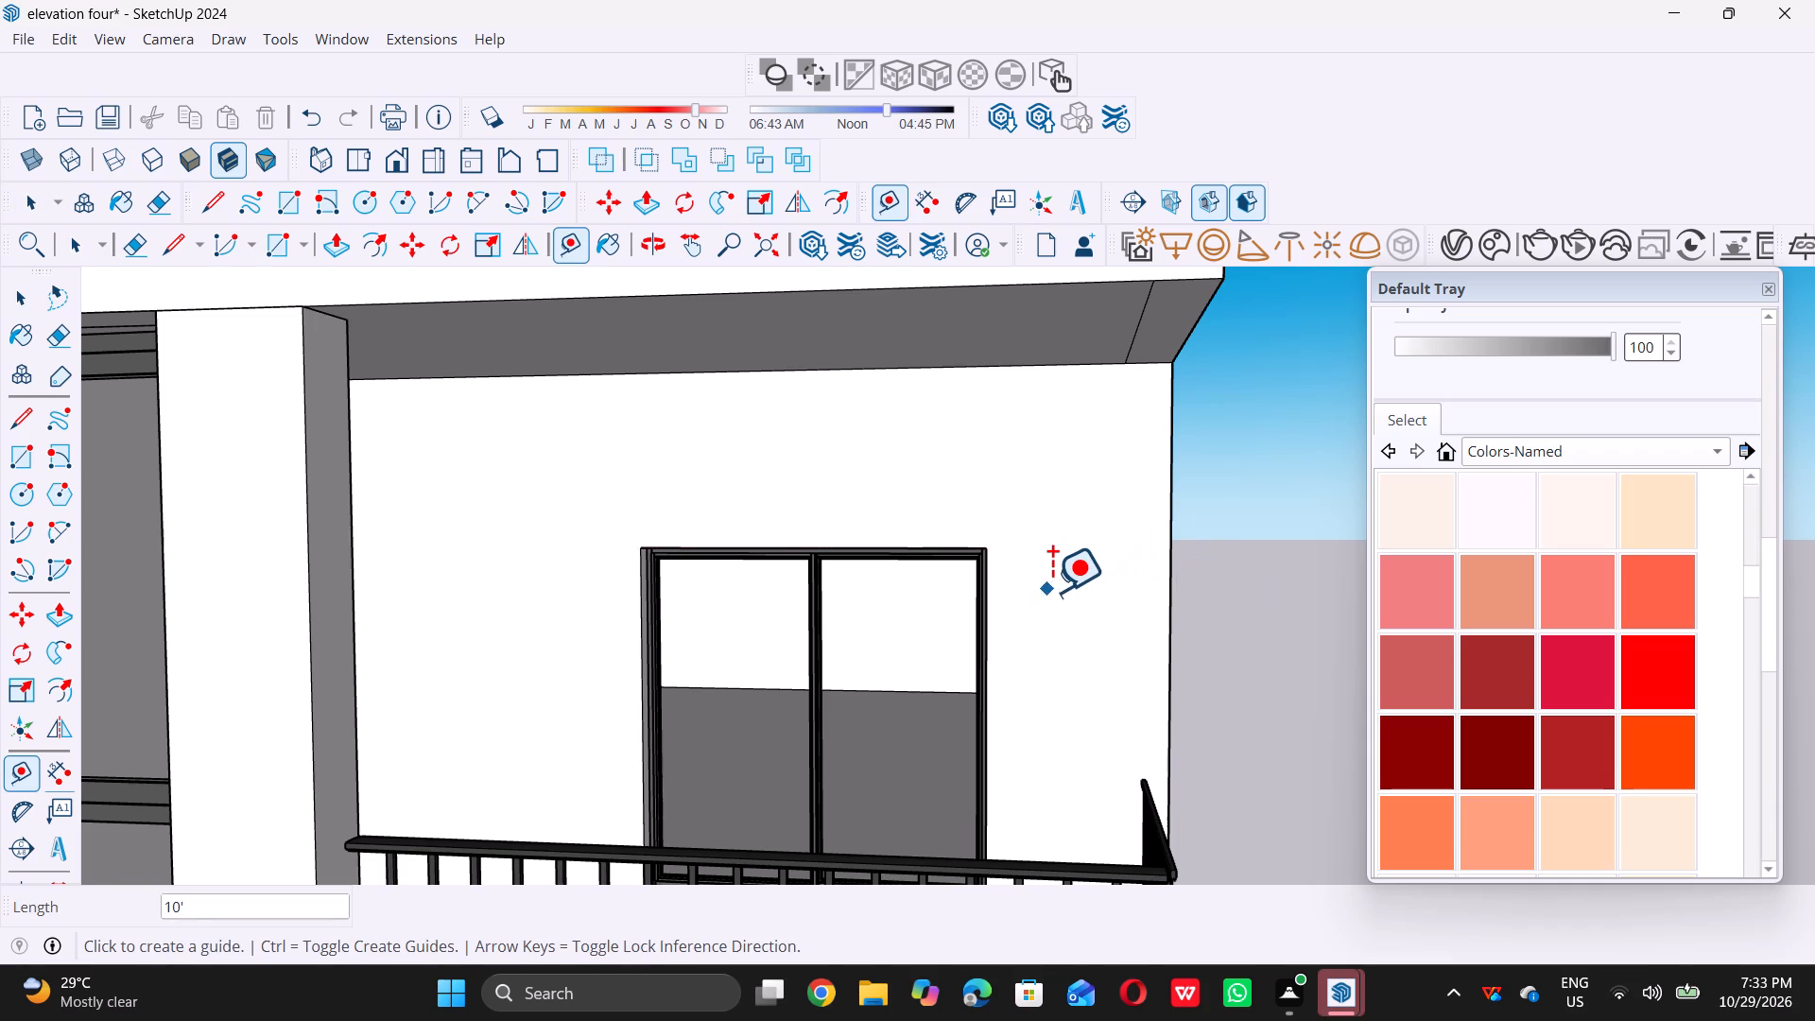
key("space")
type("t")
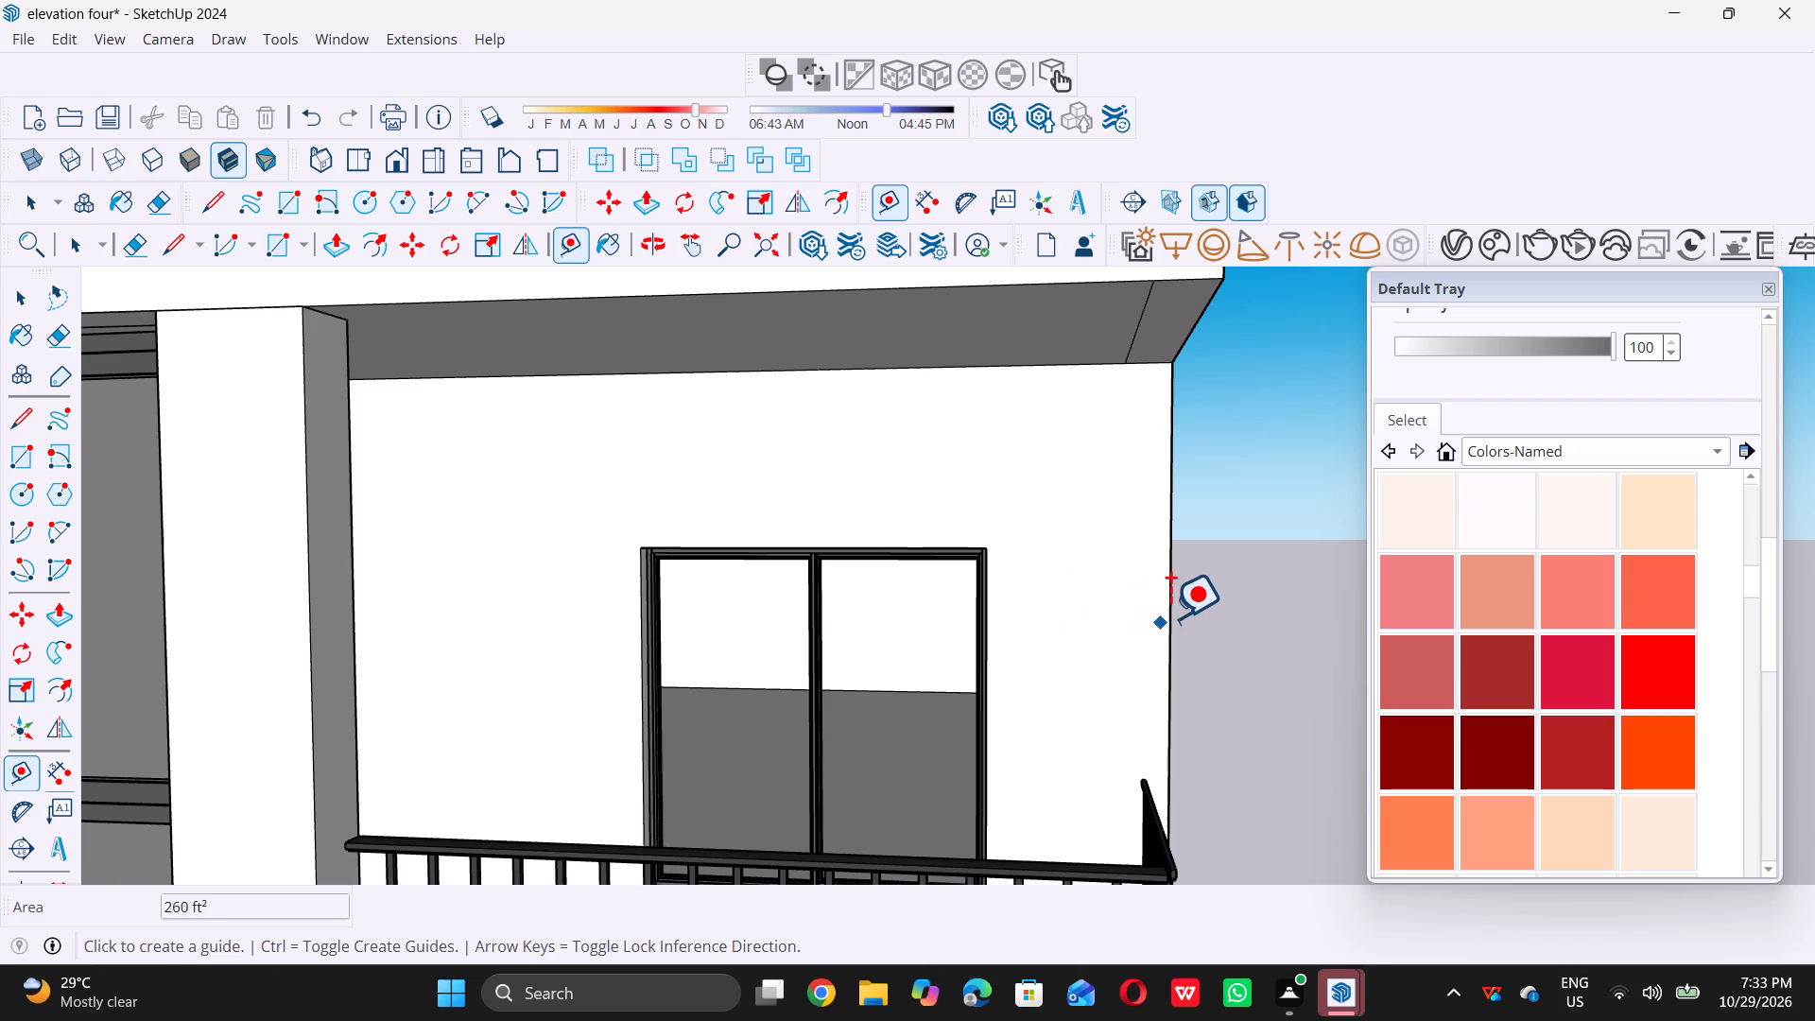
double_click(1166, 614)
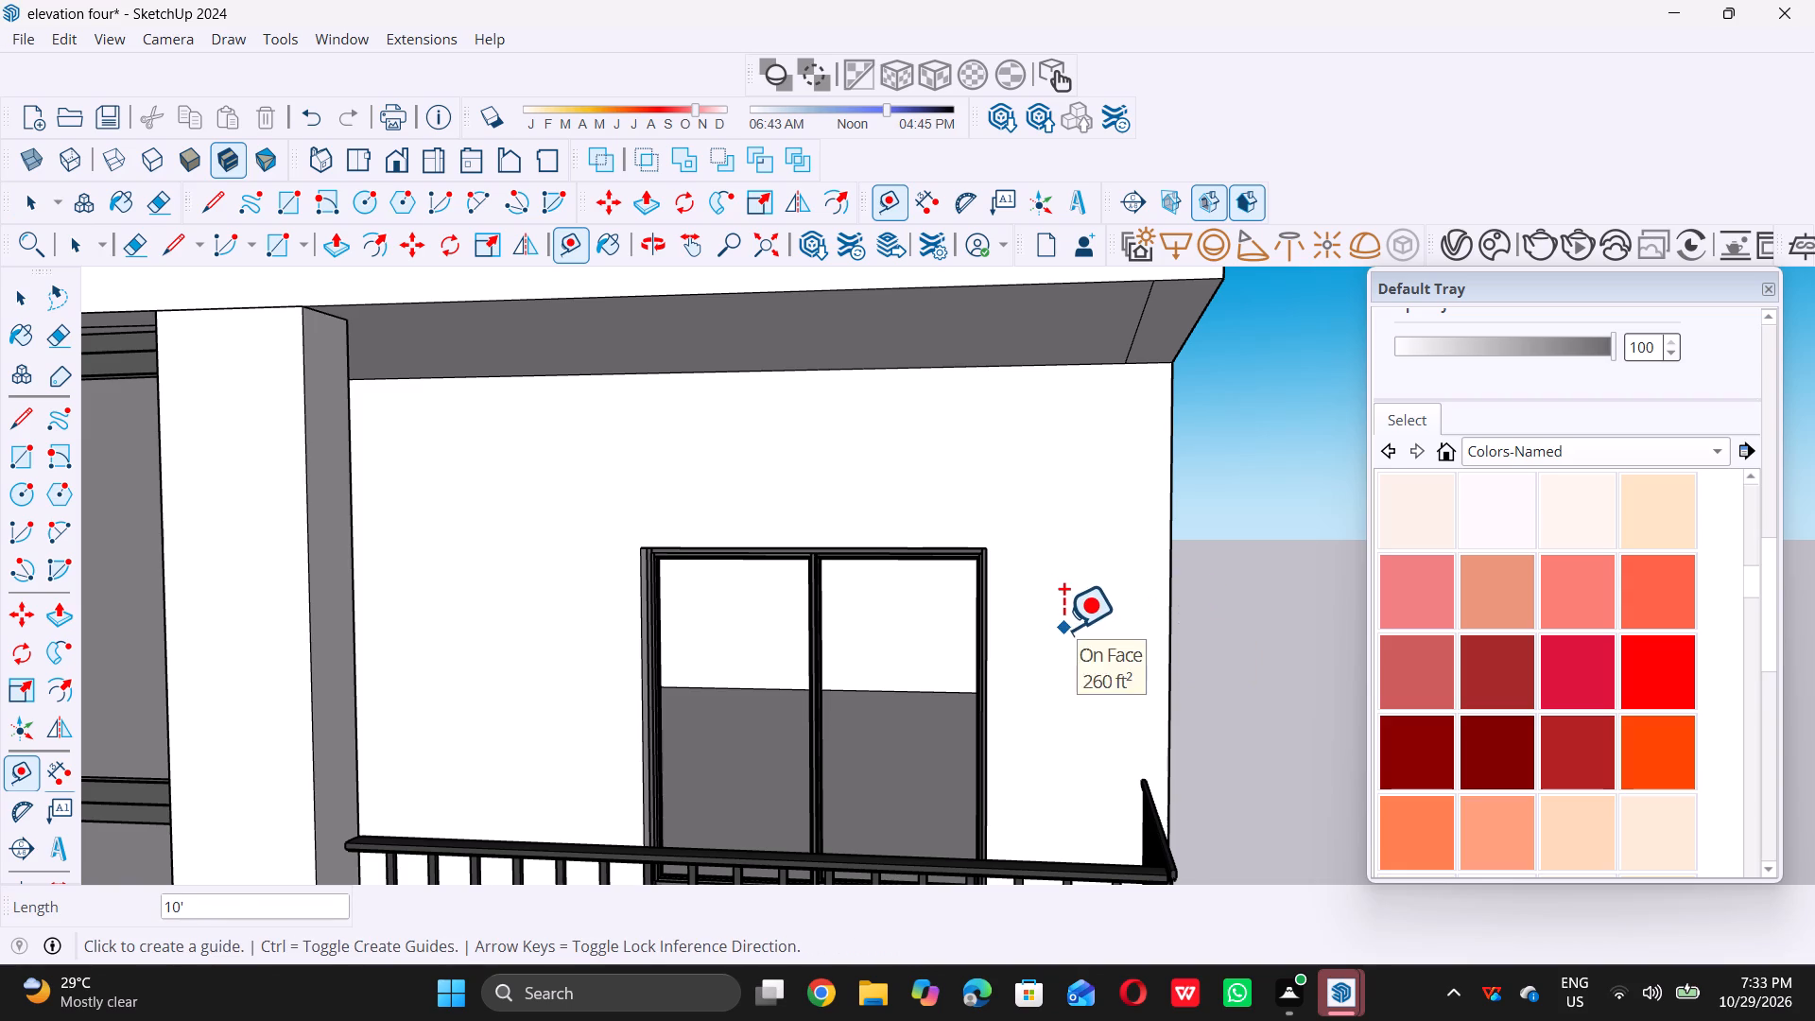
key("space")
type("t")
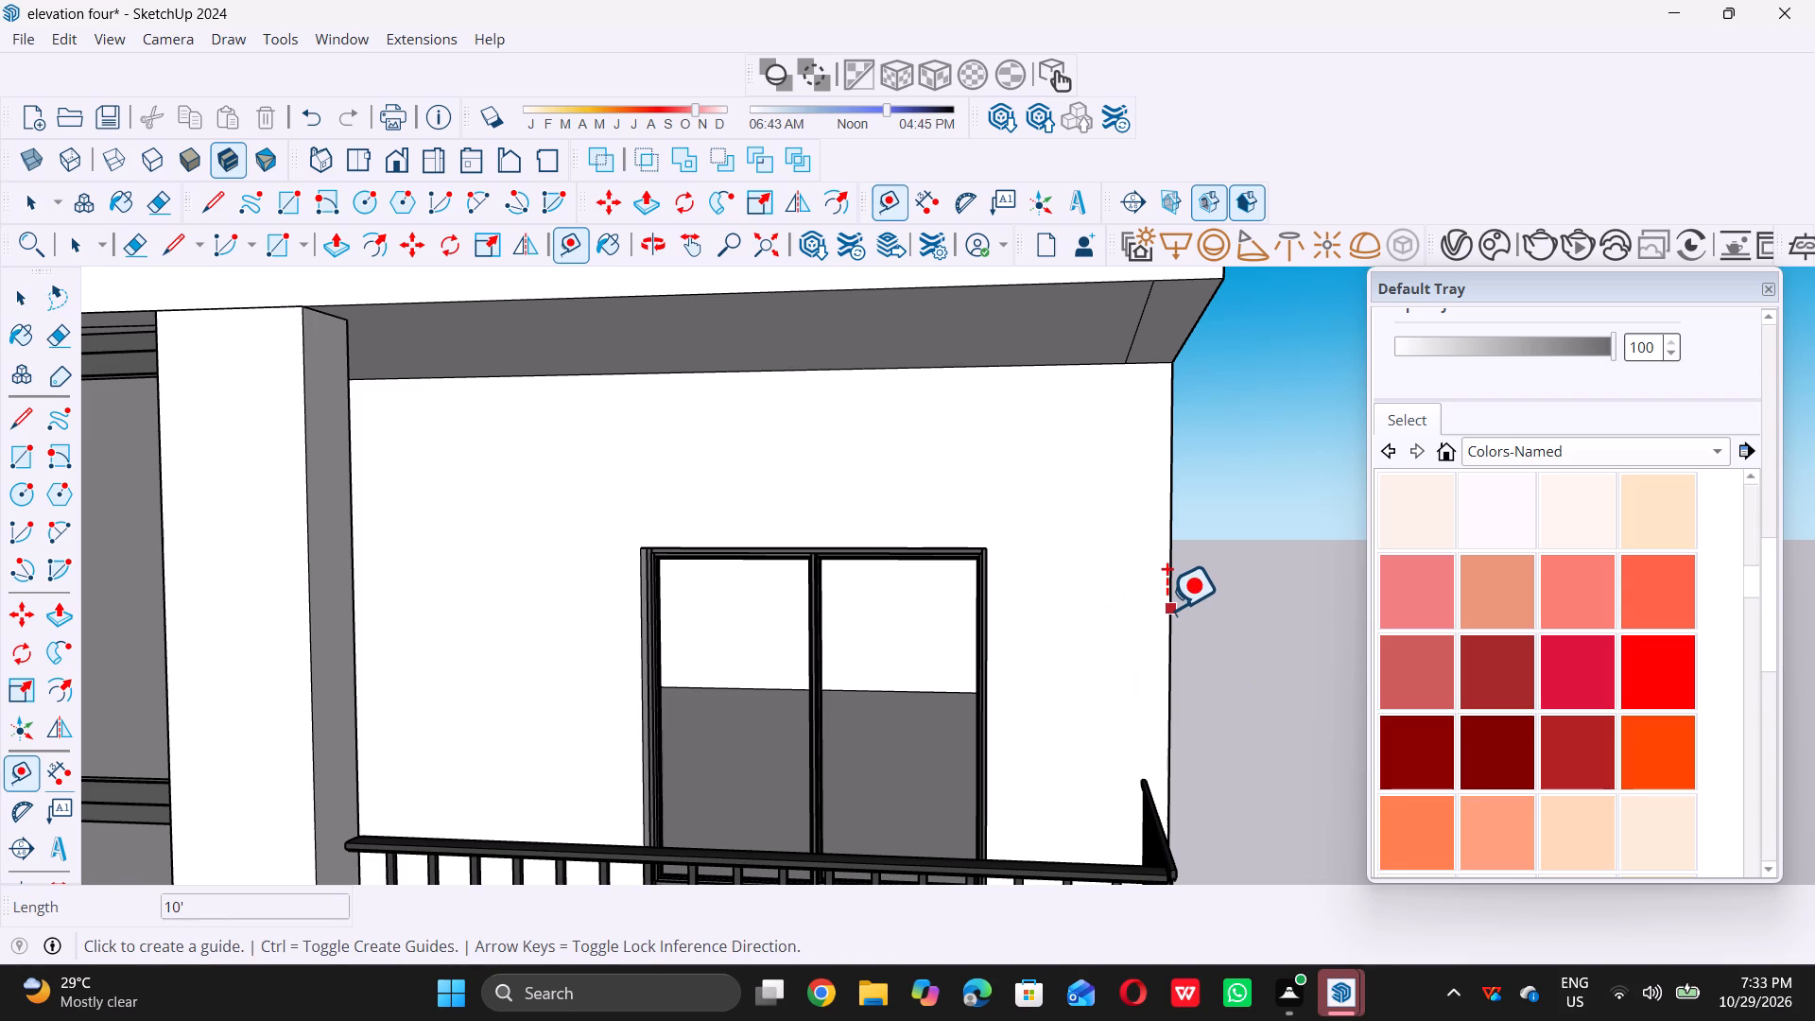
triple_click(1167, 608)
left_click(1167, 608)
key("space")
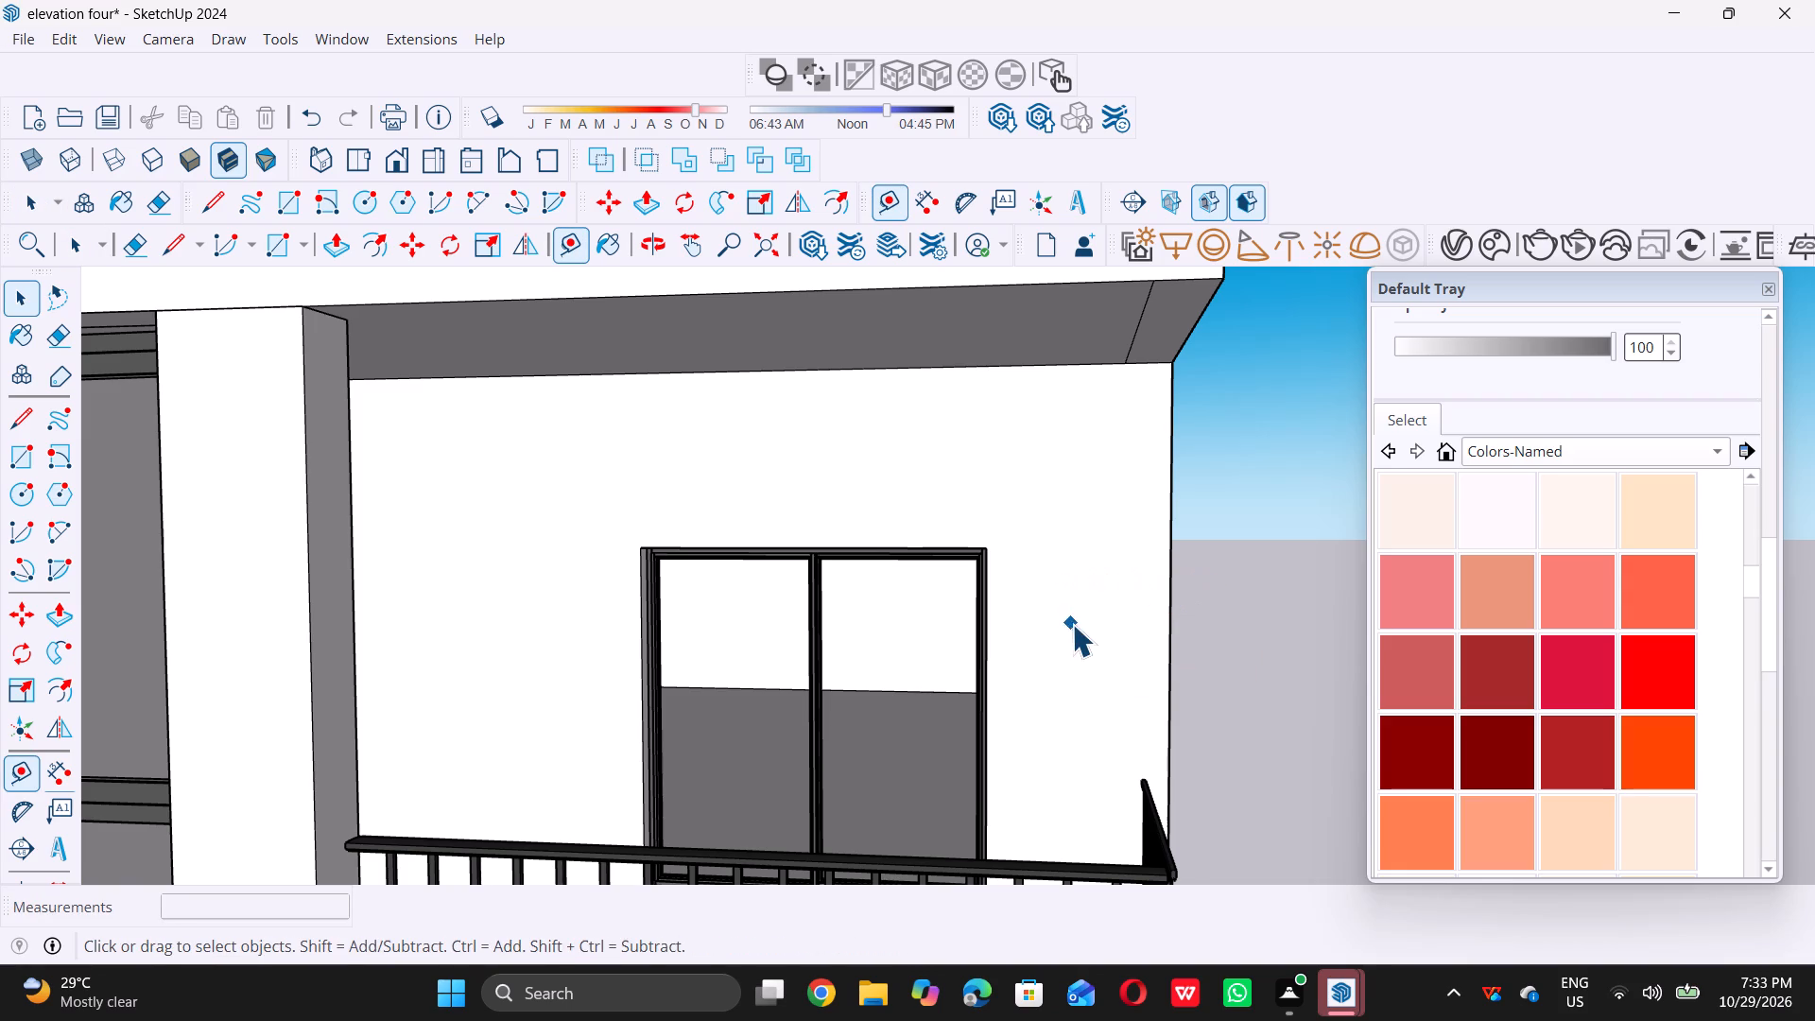
Place a vertical guide 3' in from the front wall's opposite outer edge, aligned with that balcony window's outer upper corner.
type("t")
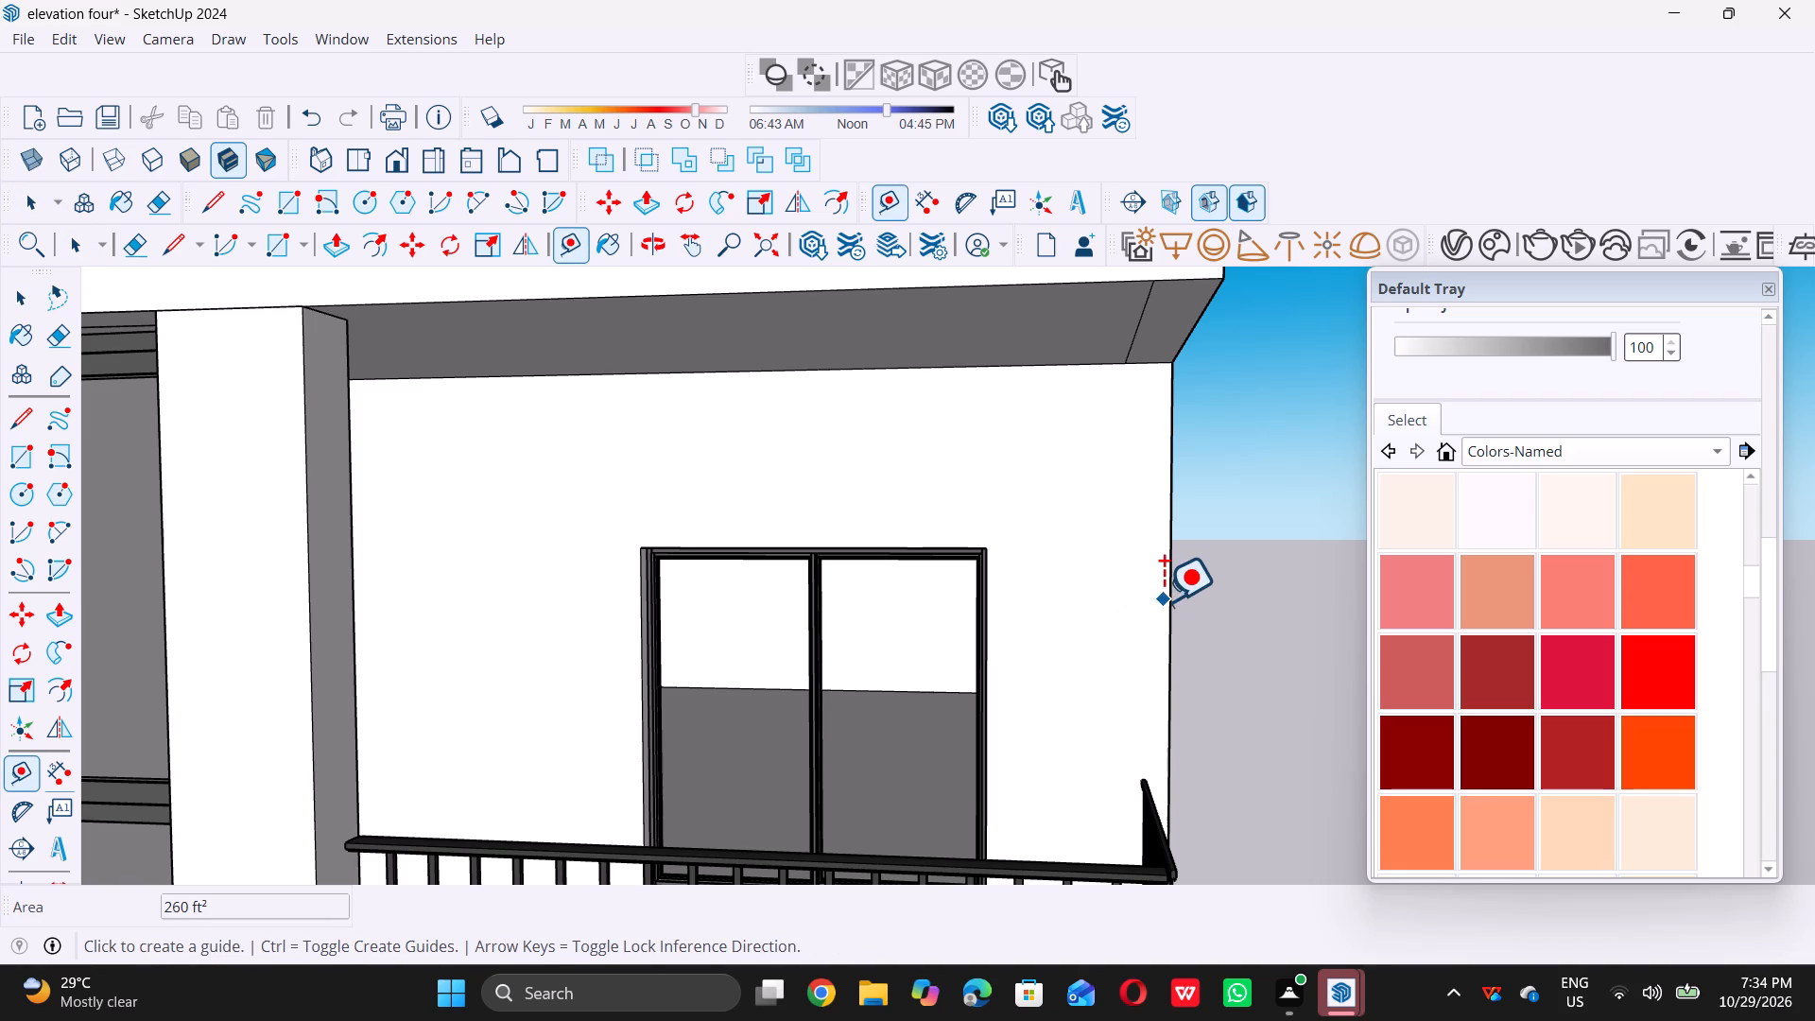
triple_click(1170, 598)
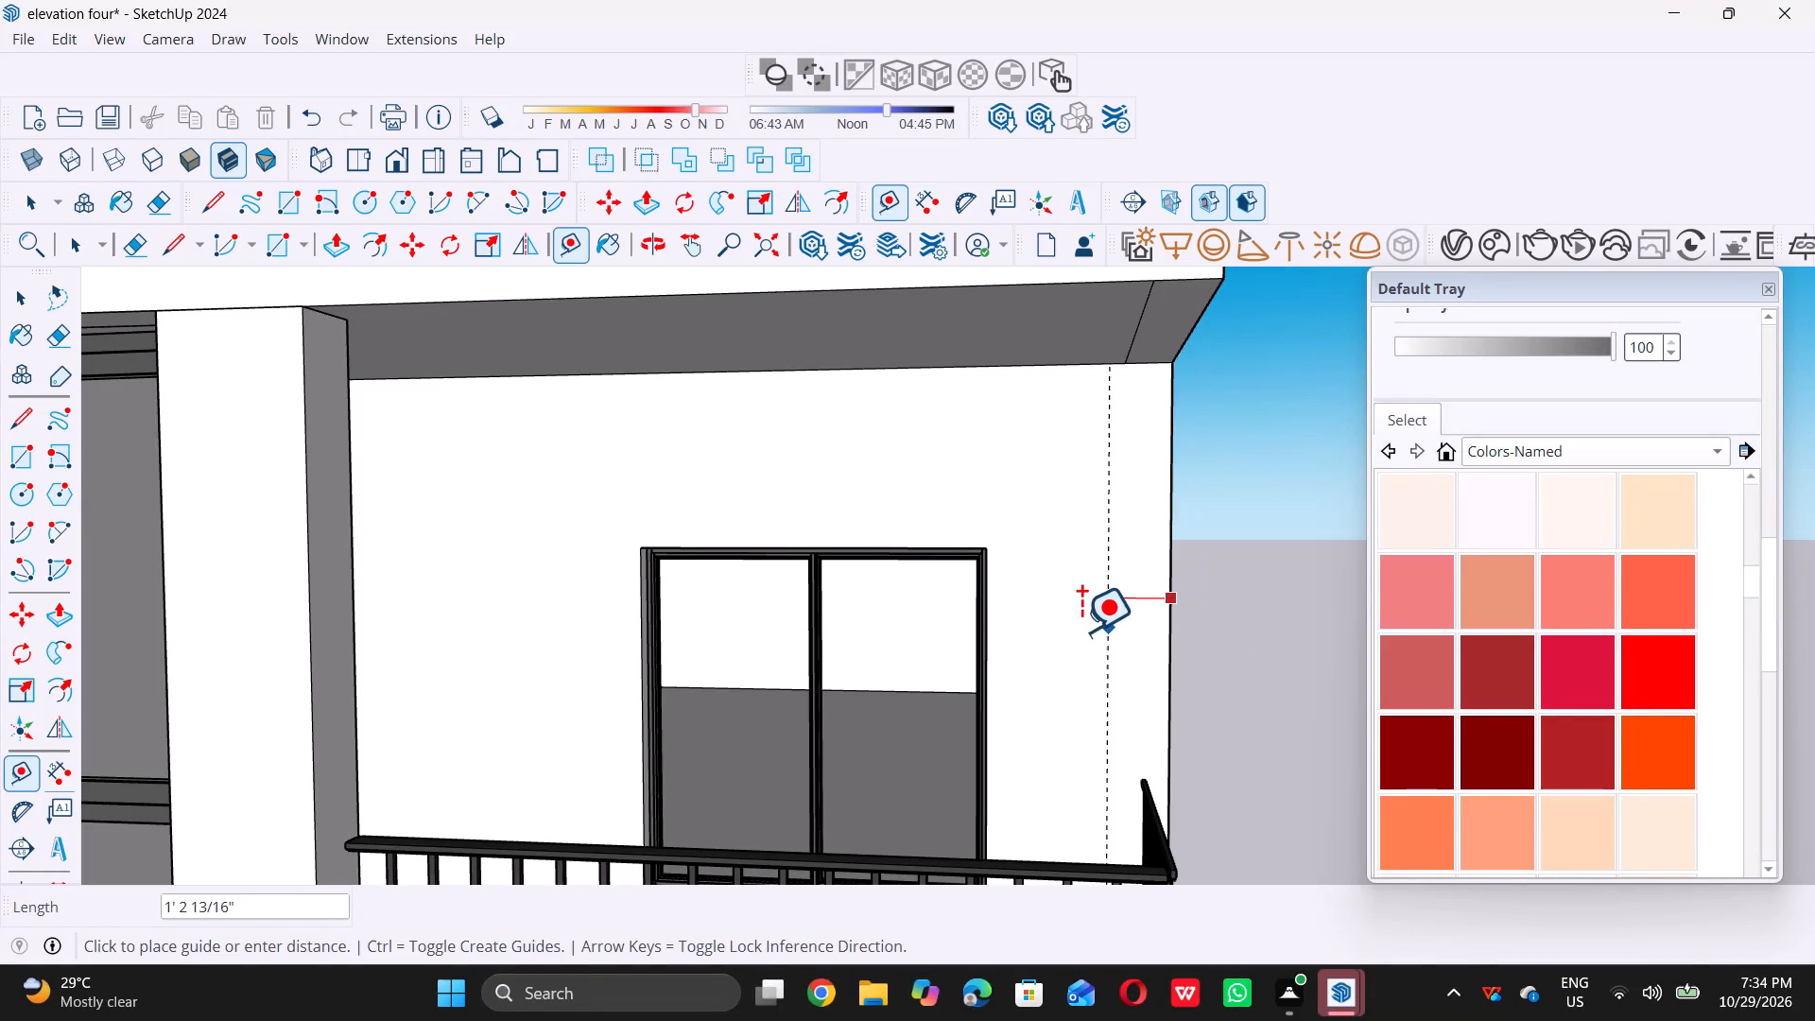
triple_click(981, 544)
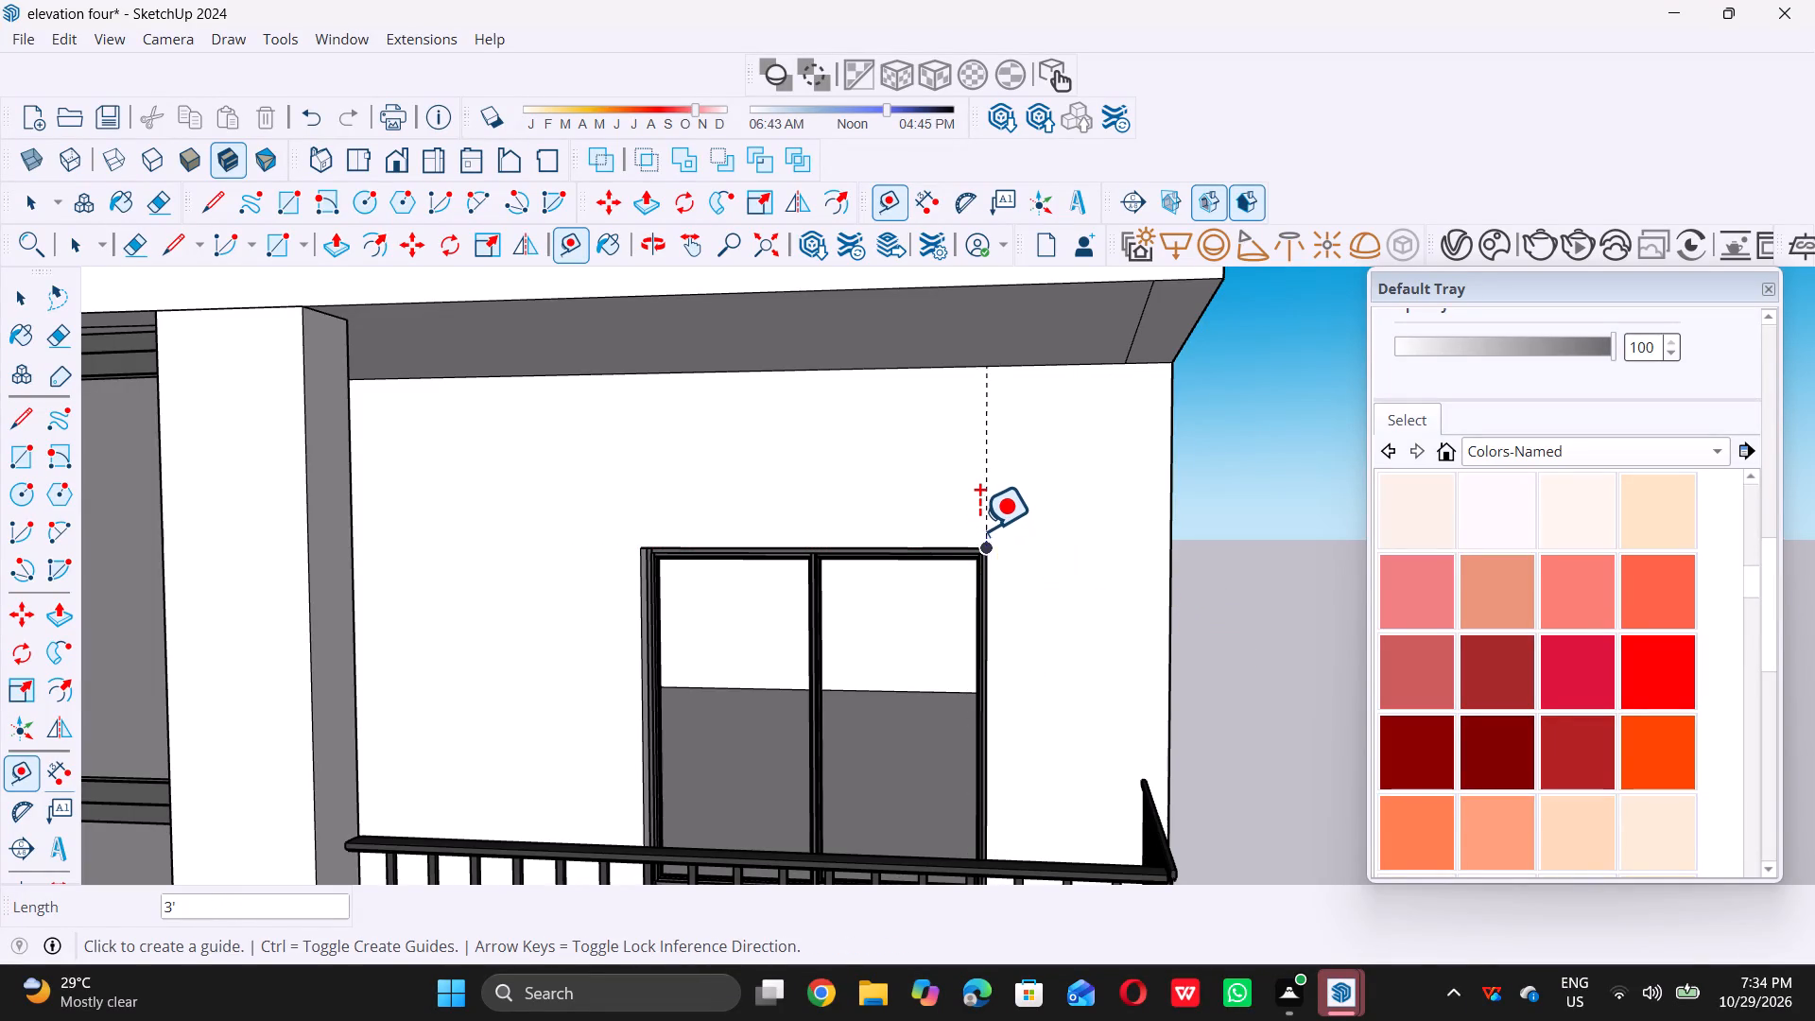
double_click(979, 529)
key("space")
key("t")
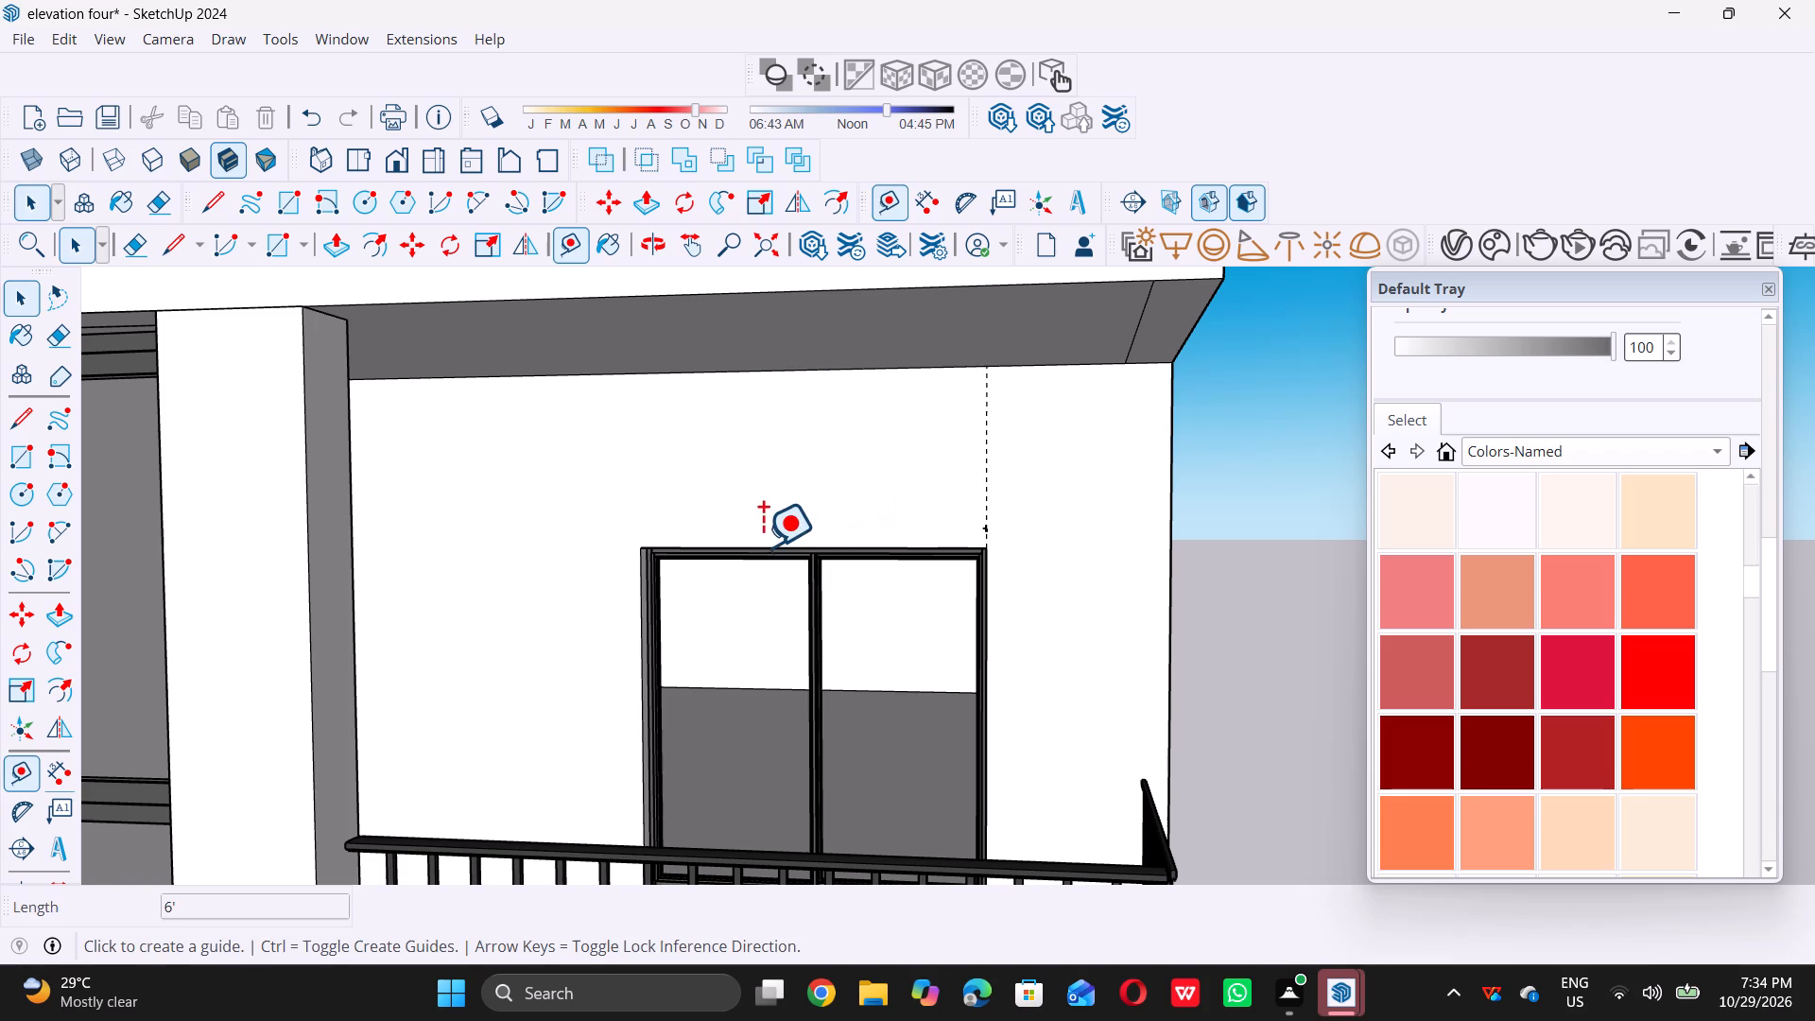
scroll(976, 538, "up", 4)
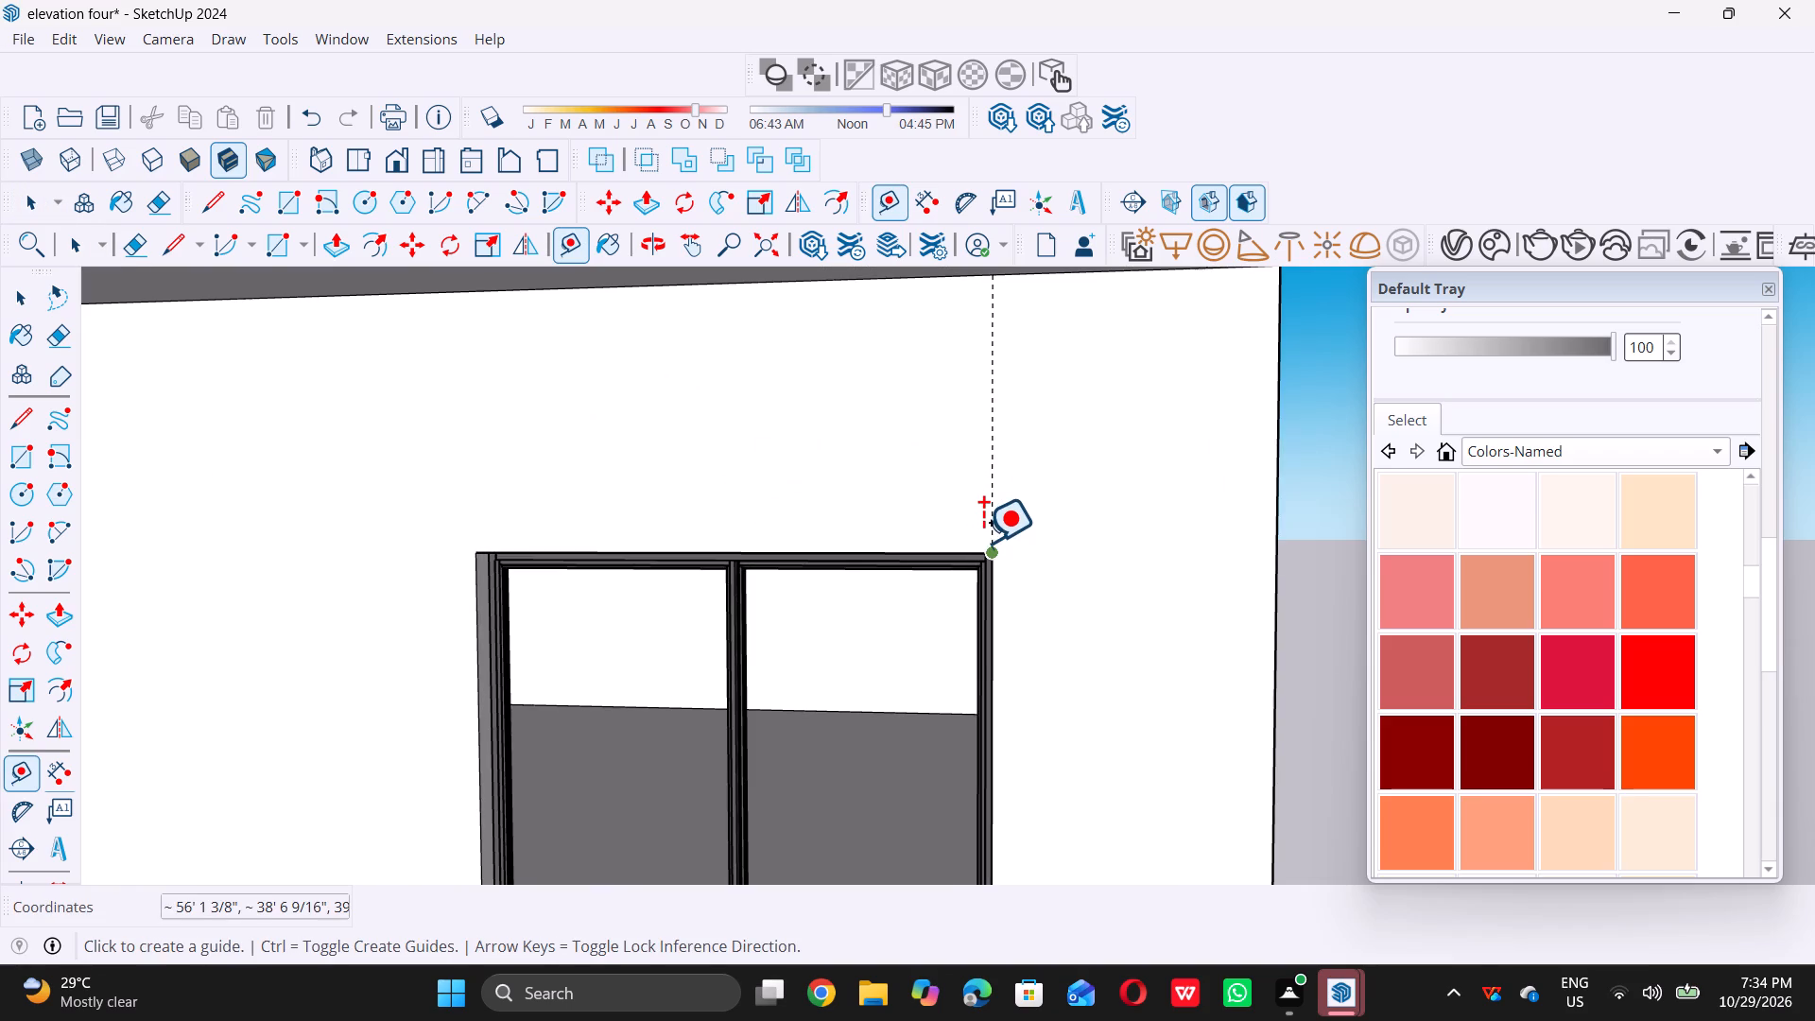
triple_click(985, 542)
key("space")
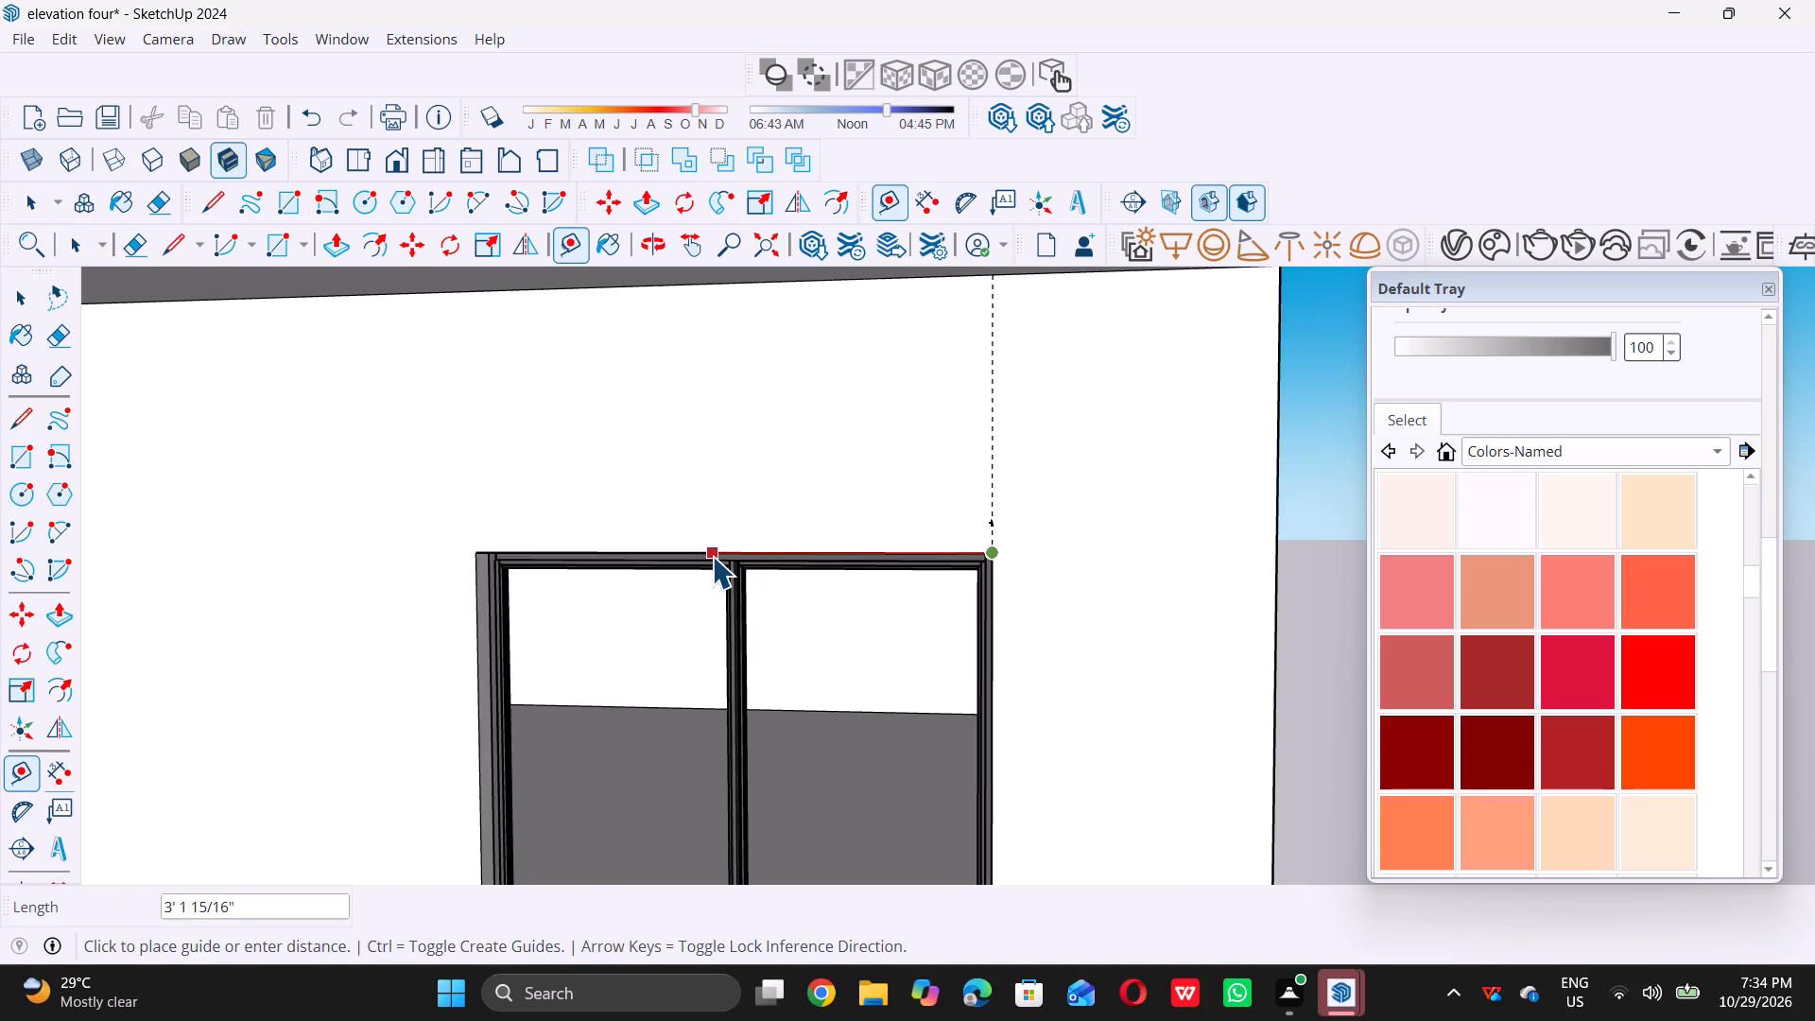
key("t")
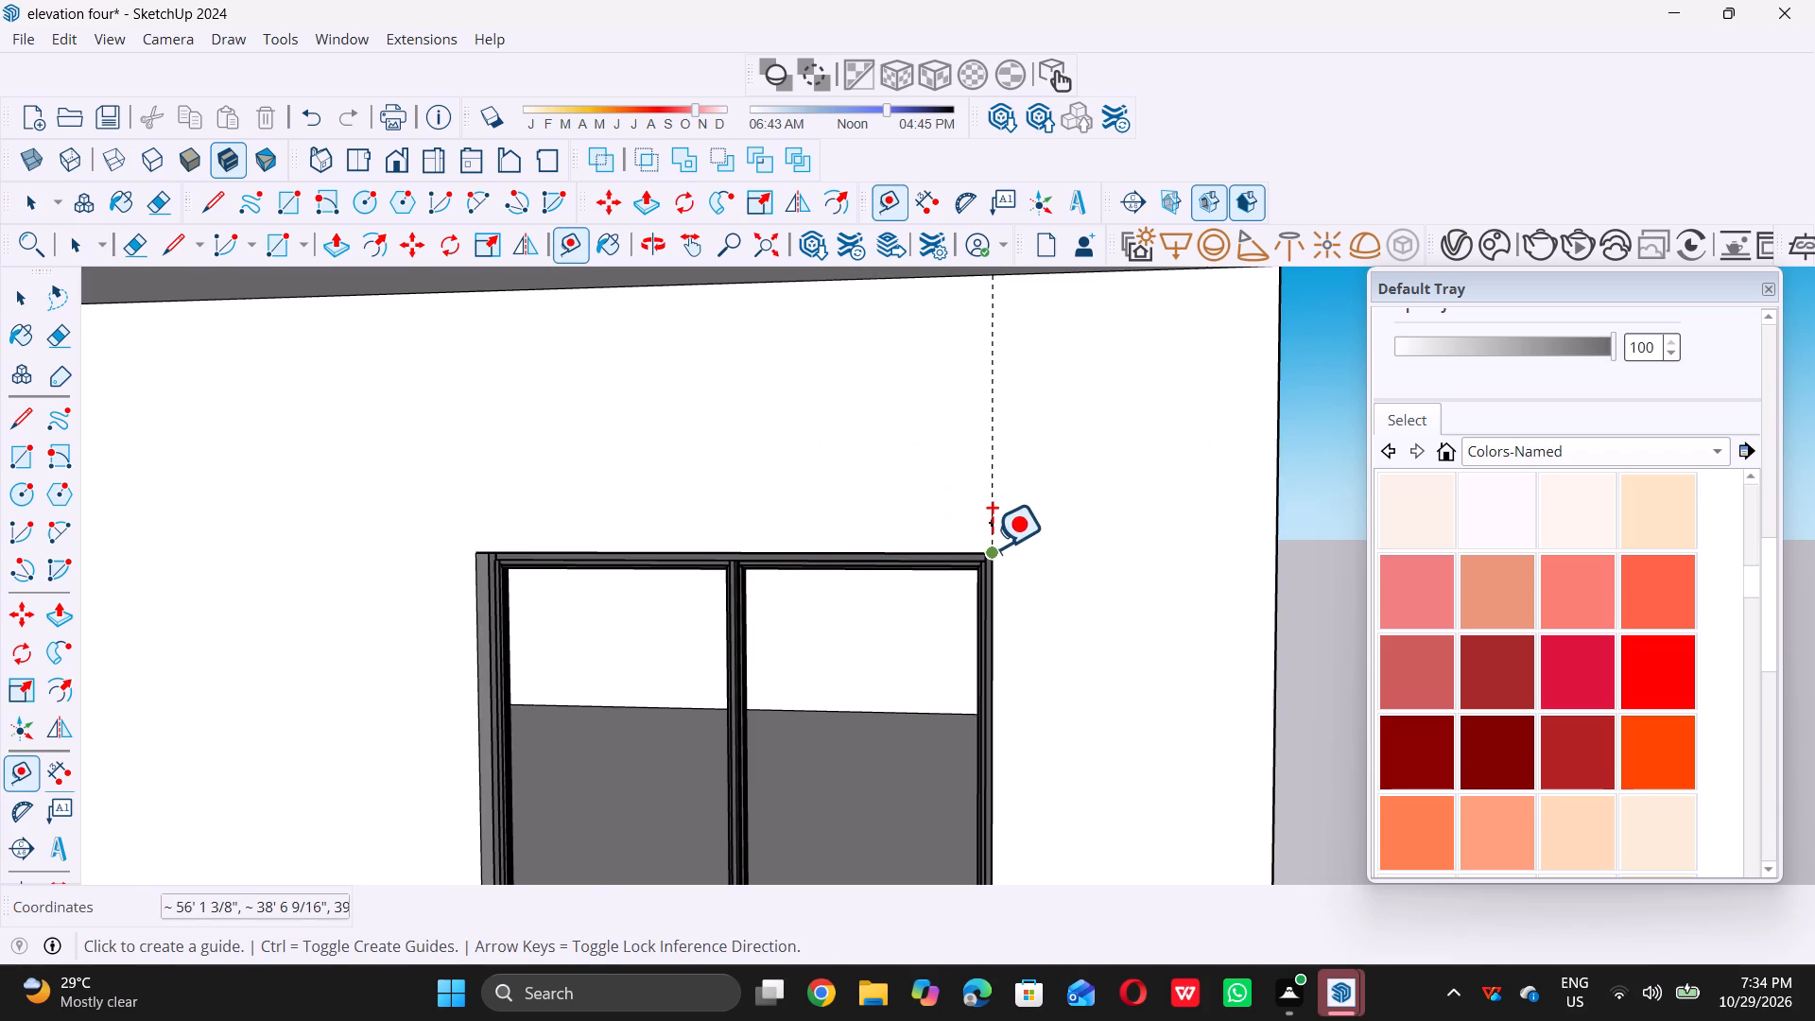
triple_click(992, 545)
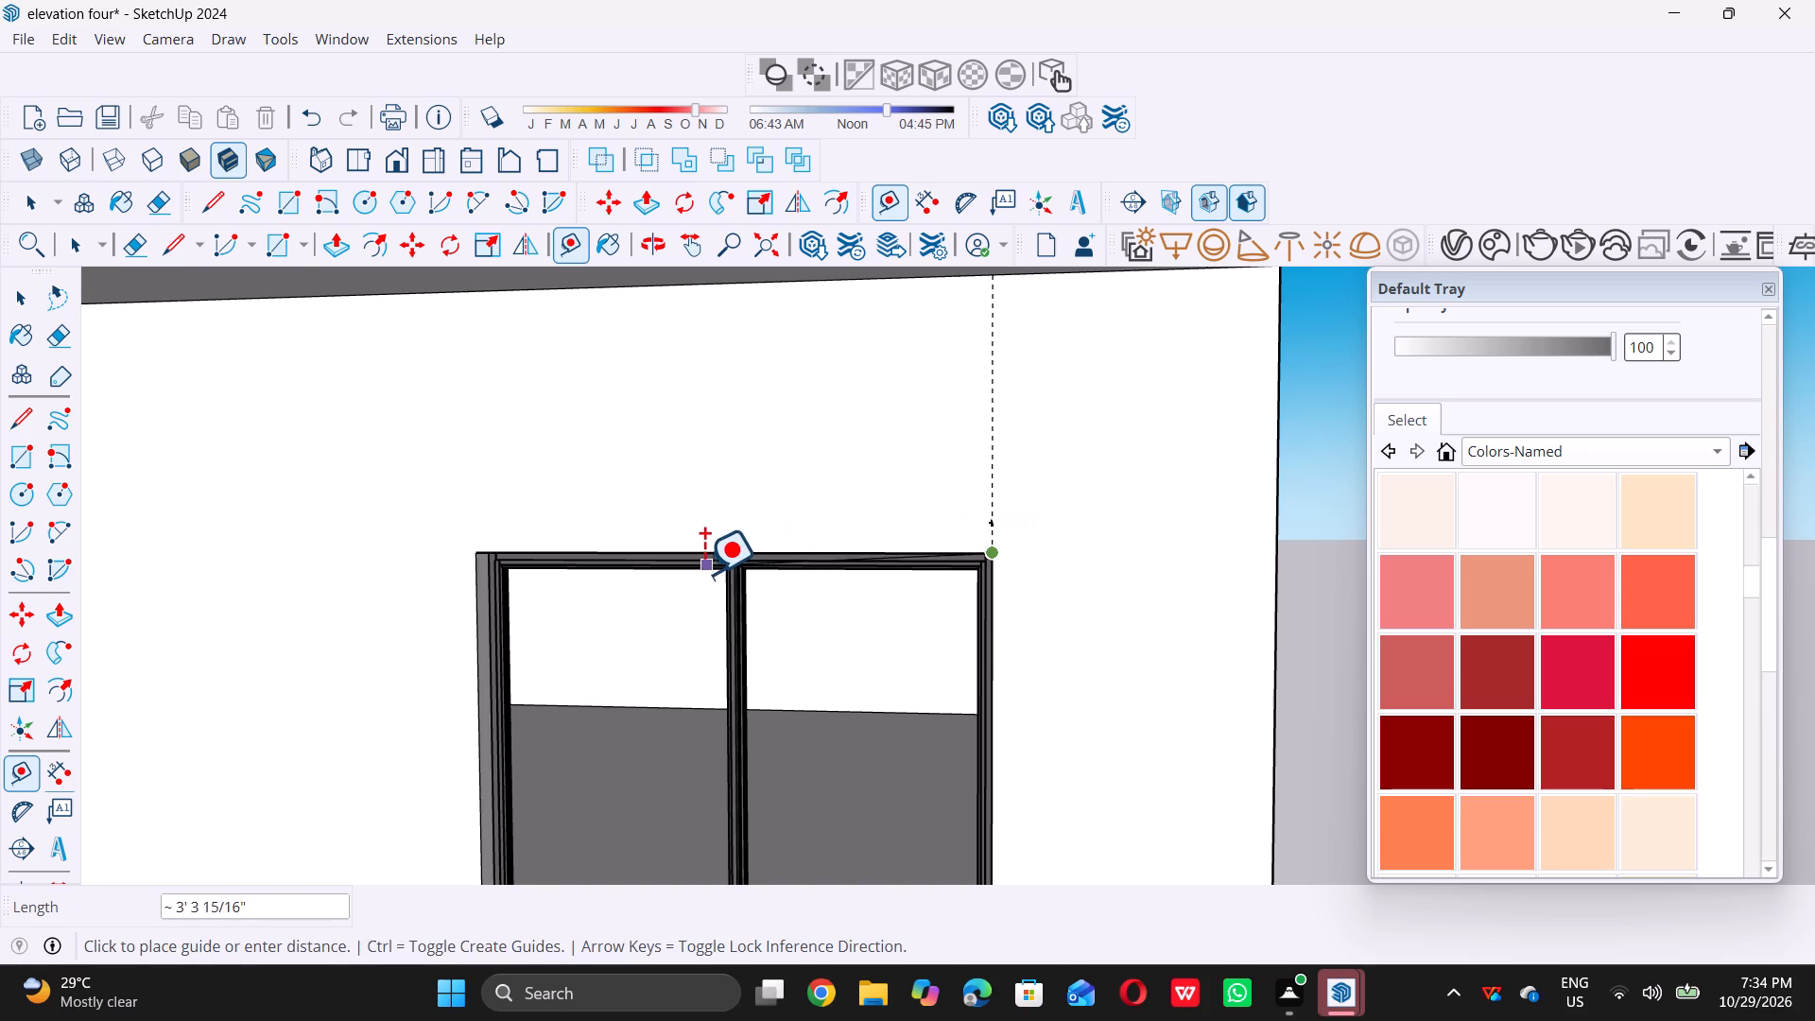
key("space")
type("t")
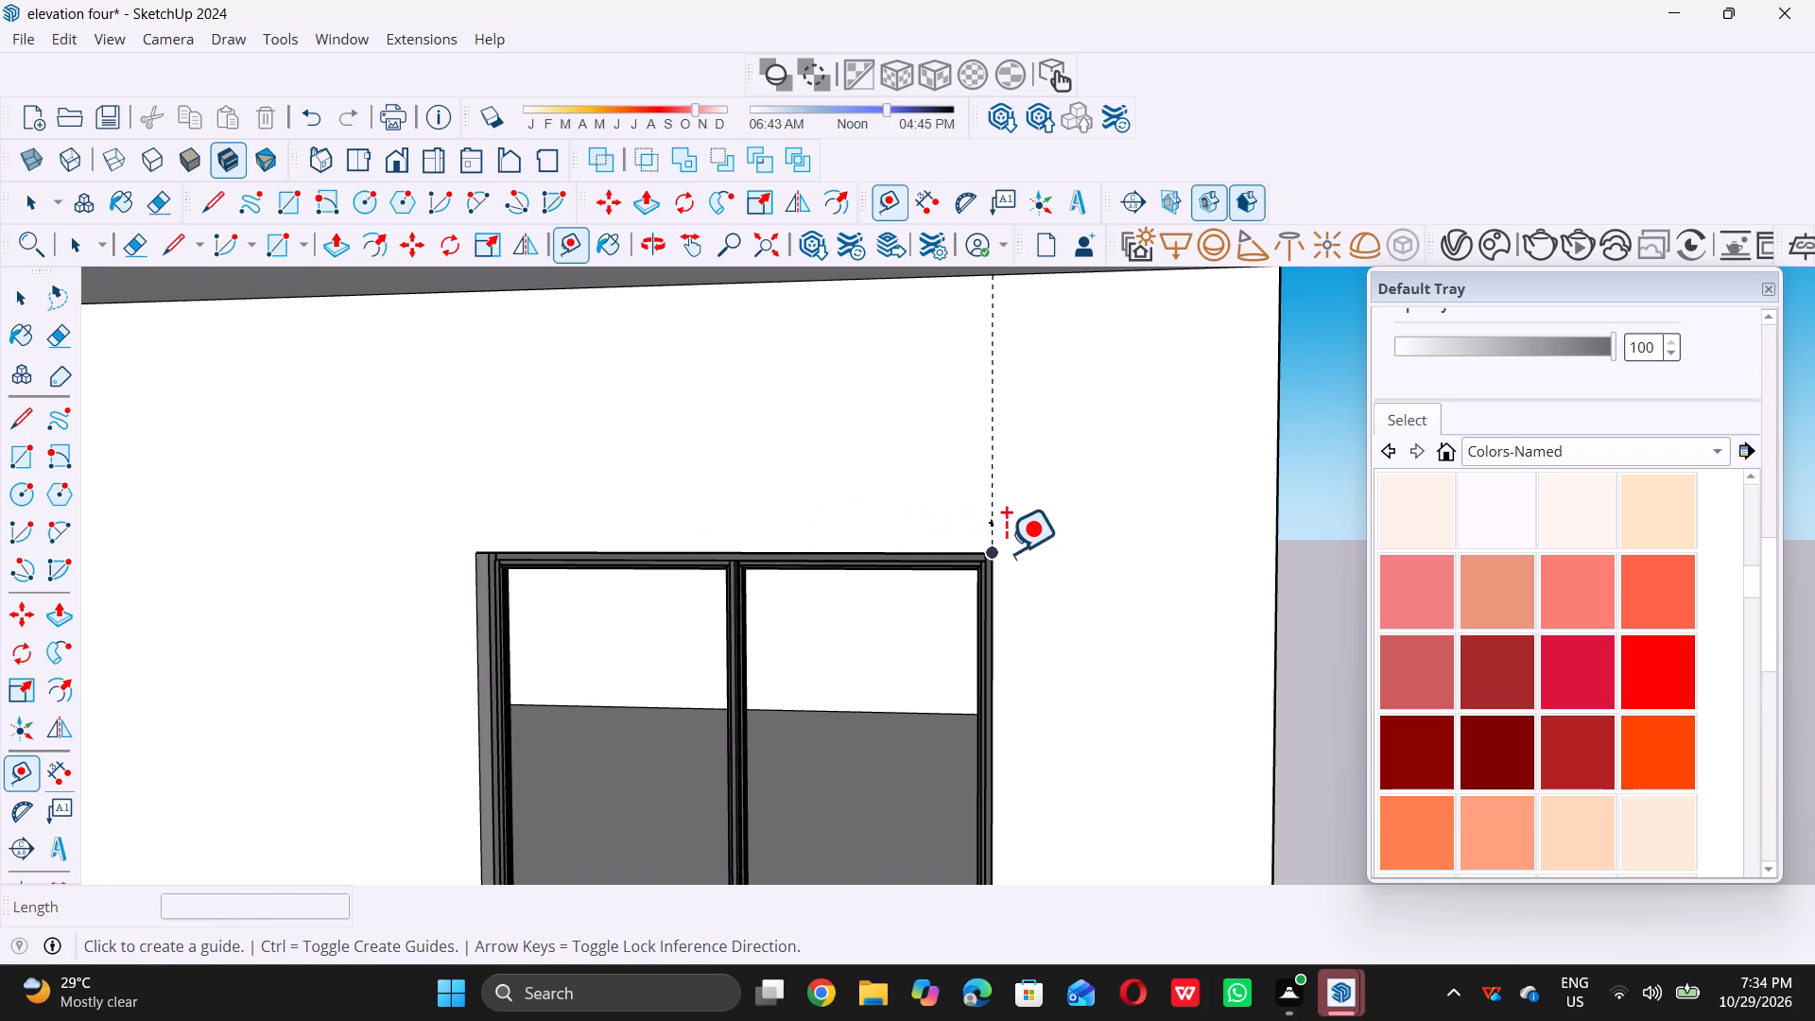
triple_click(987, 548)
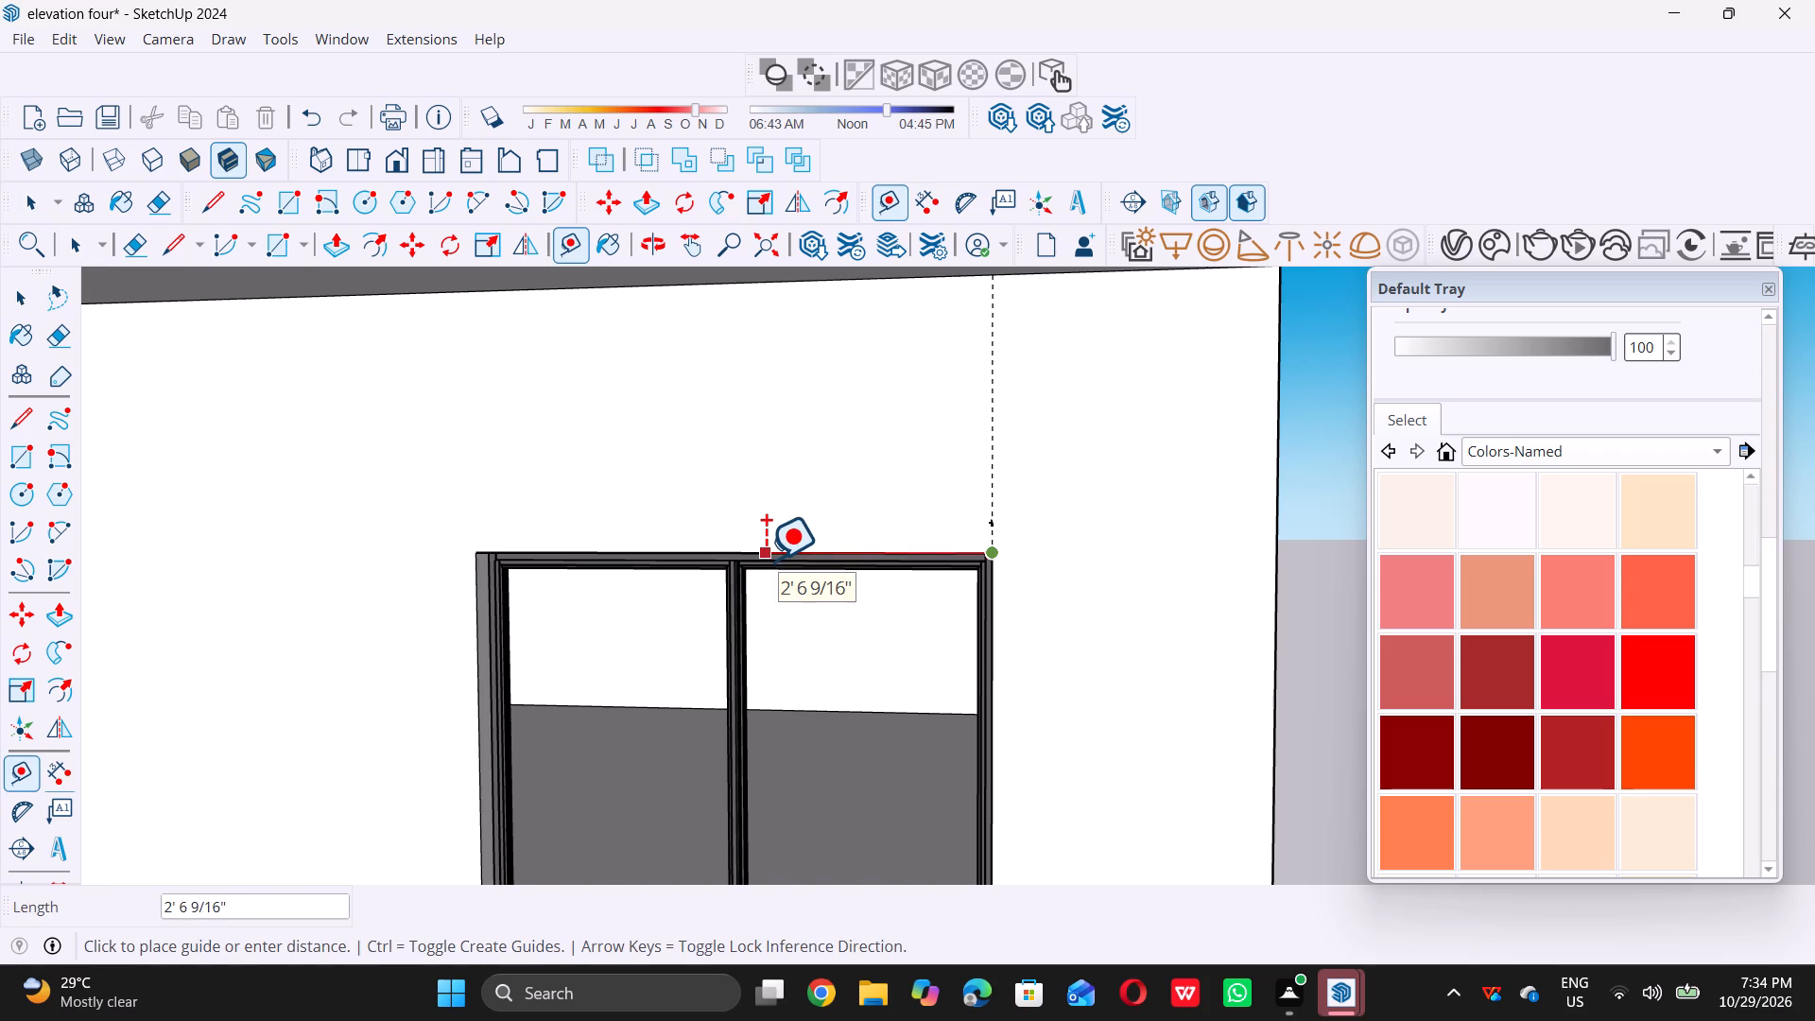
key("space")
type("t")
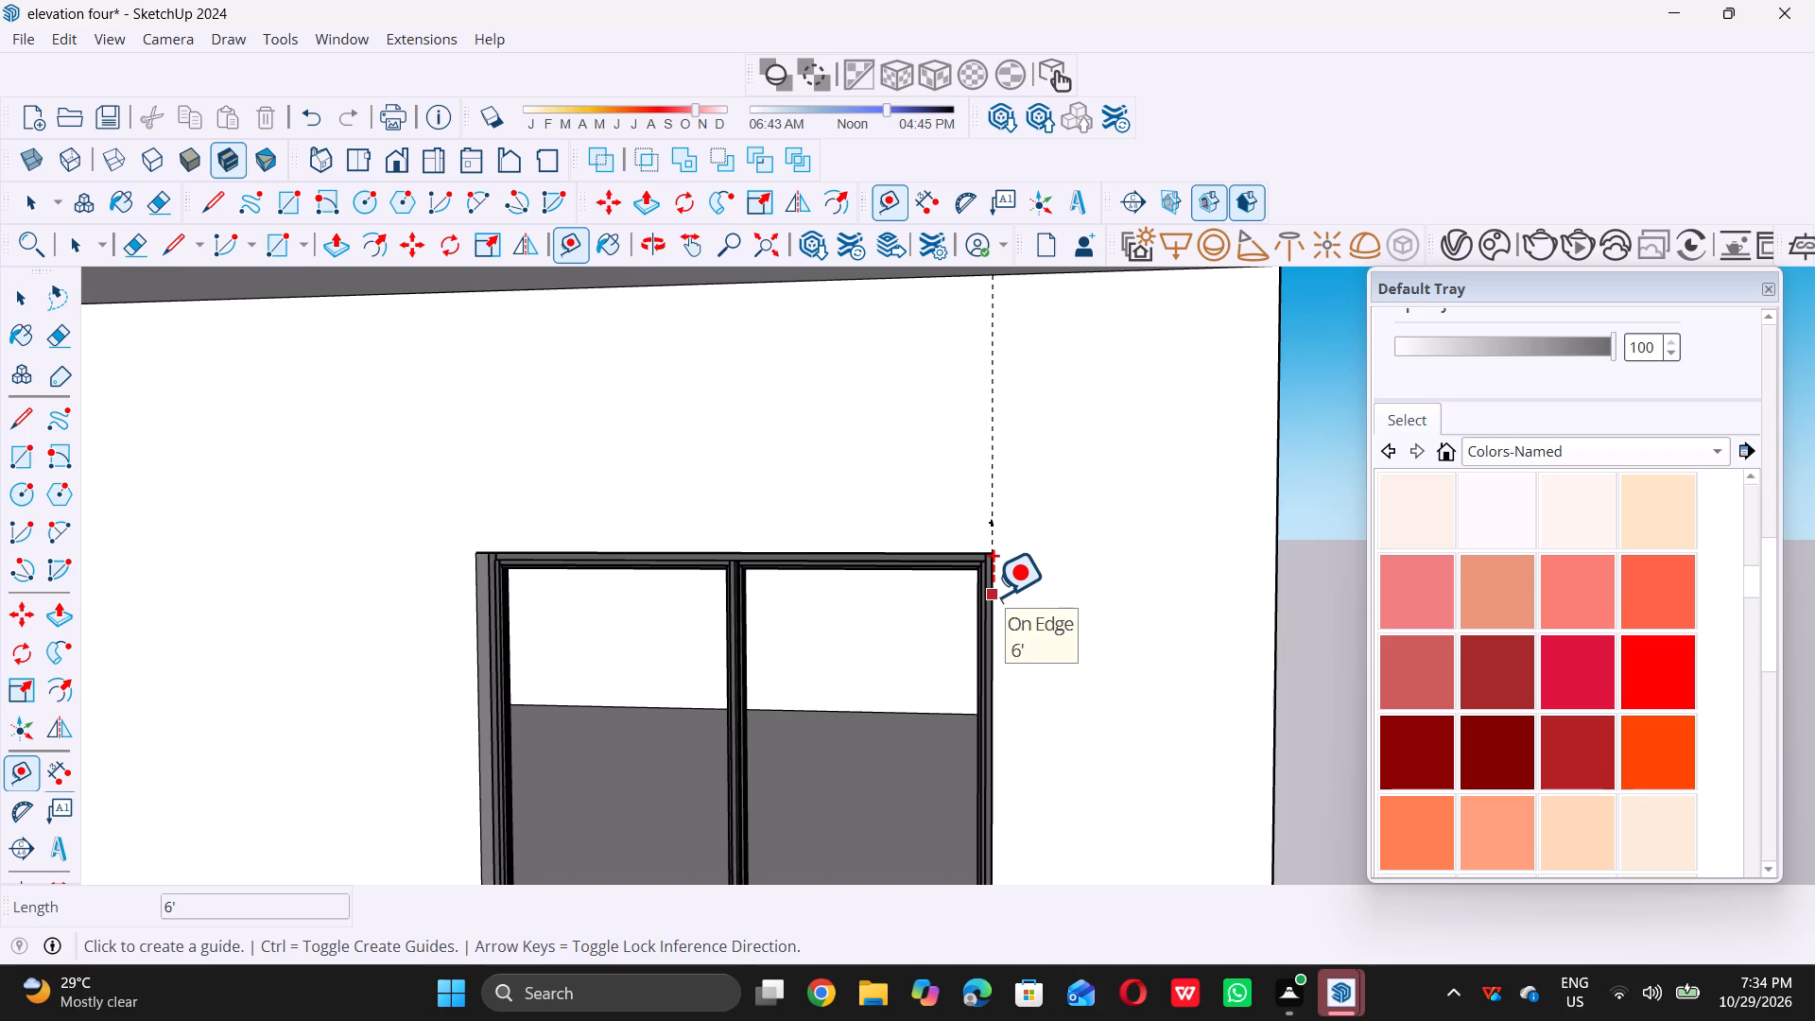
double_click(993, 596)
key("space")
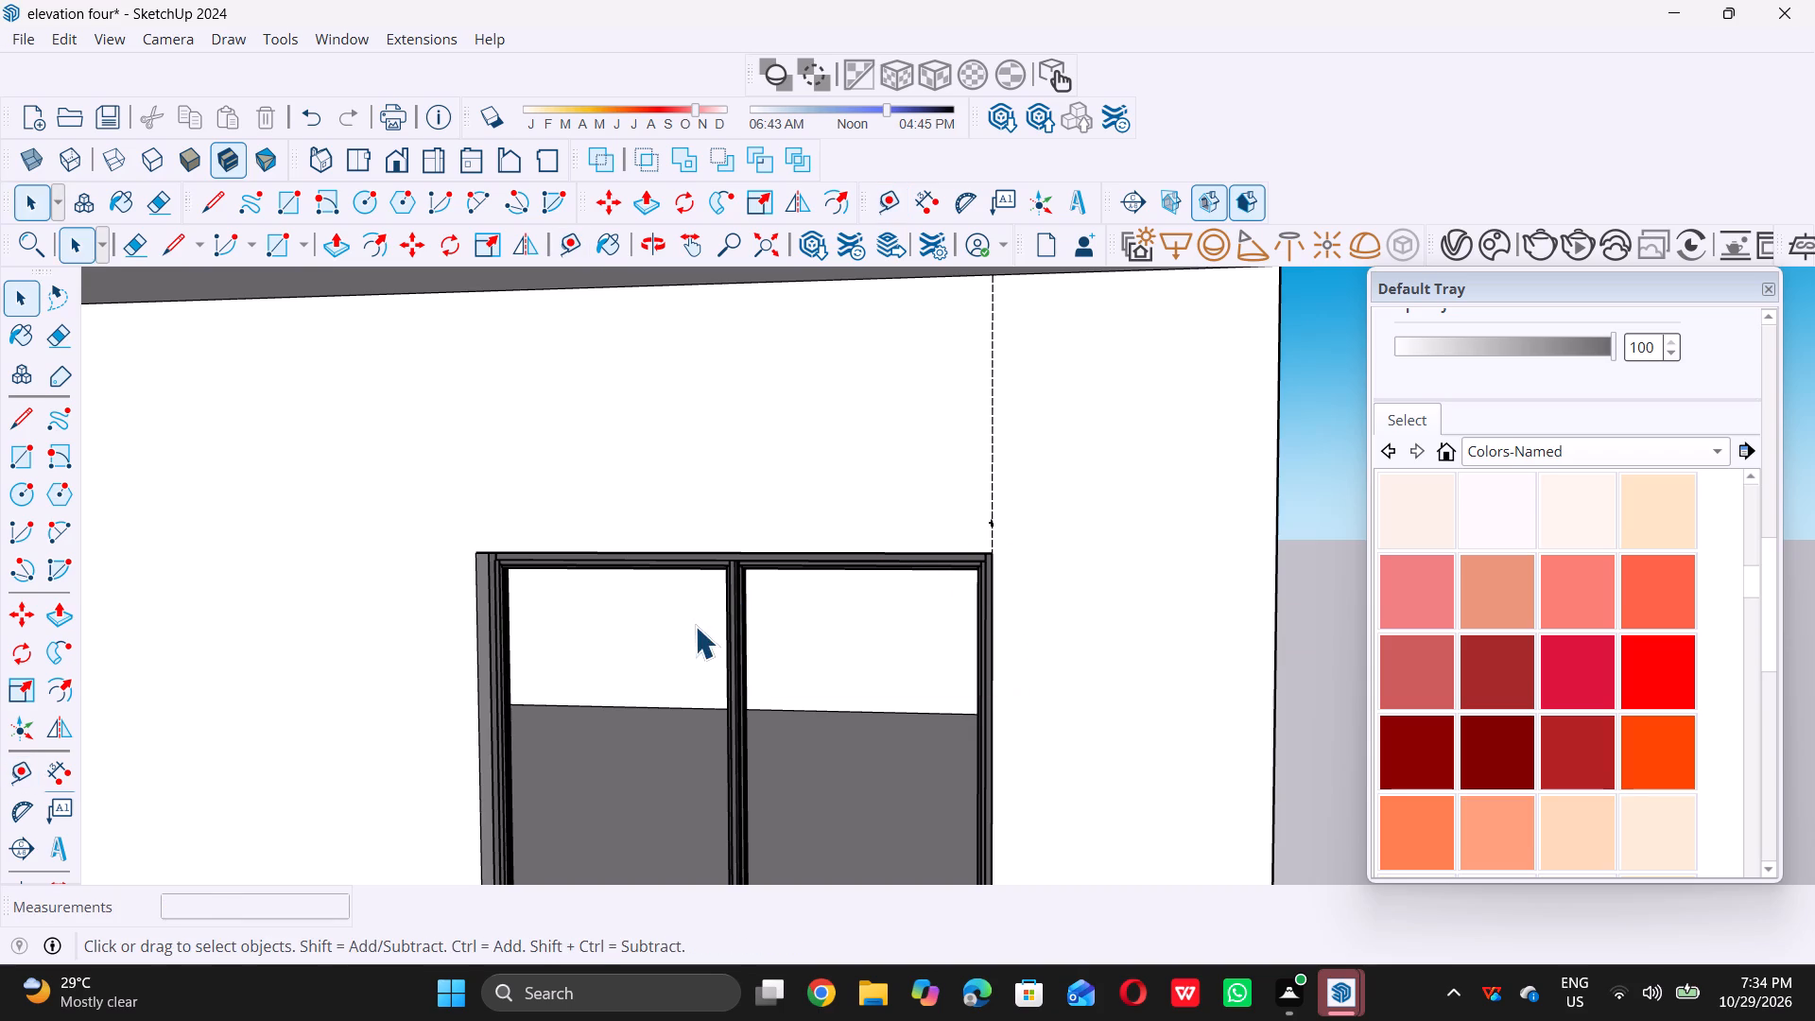
Place a vertical guide 6' in from the last one, aligned with the balcony window's inner upper corner.
type("t")
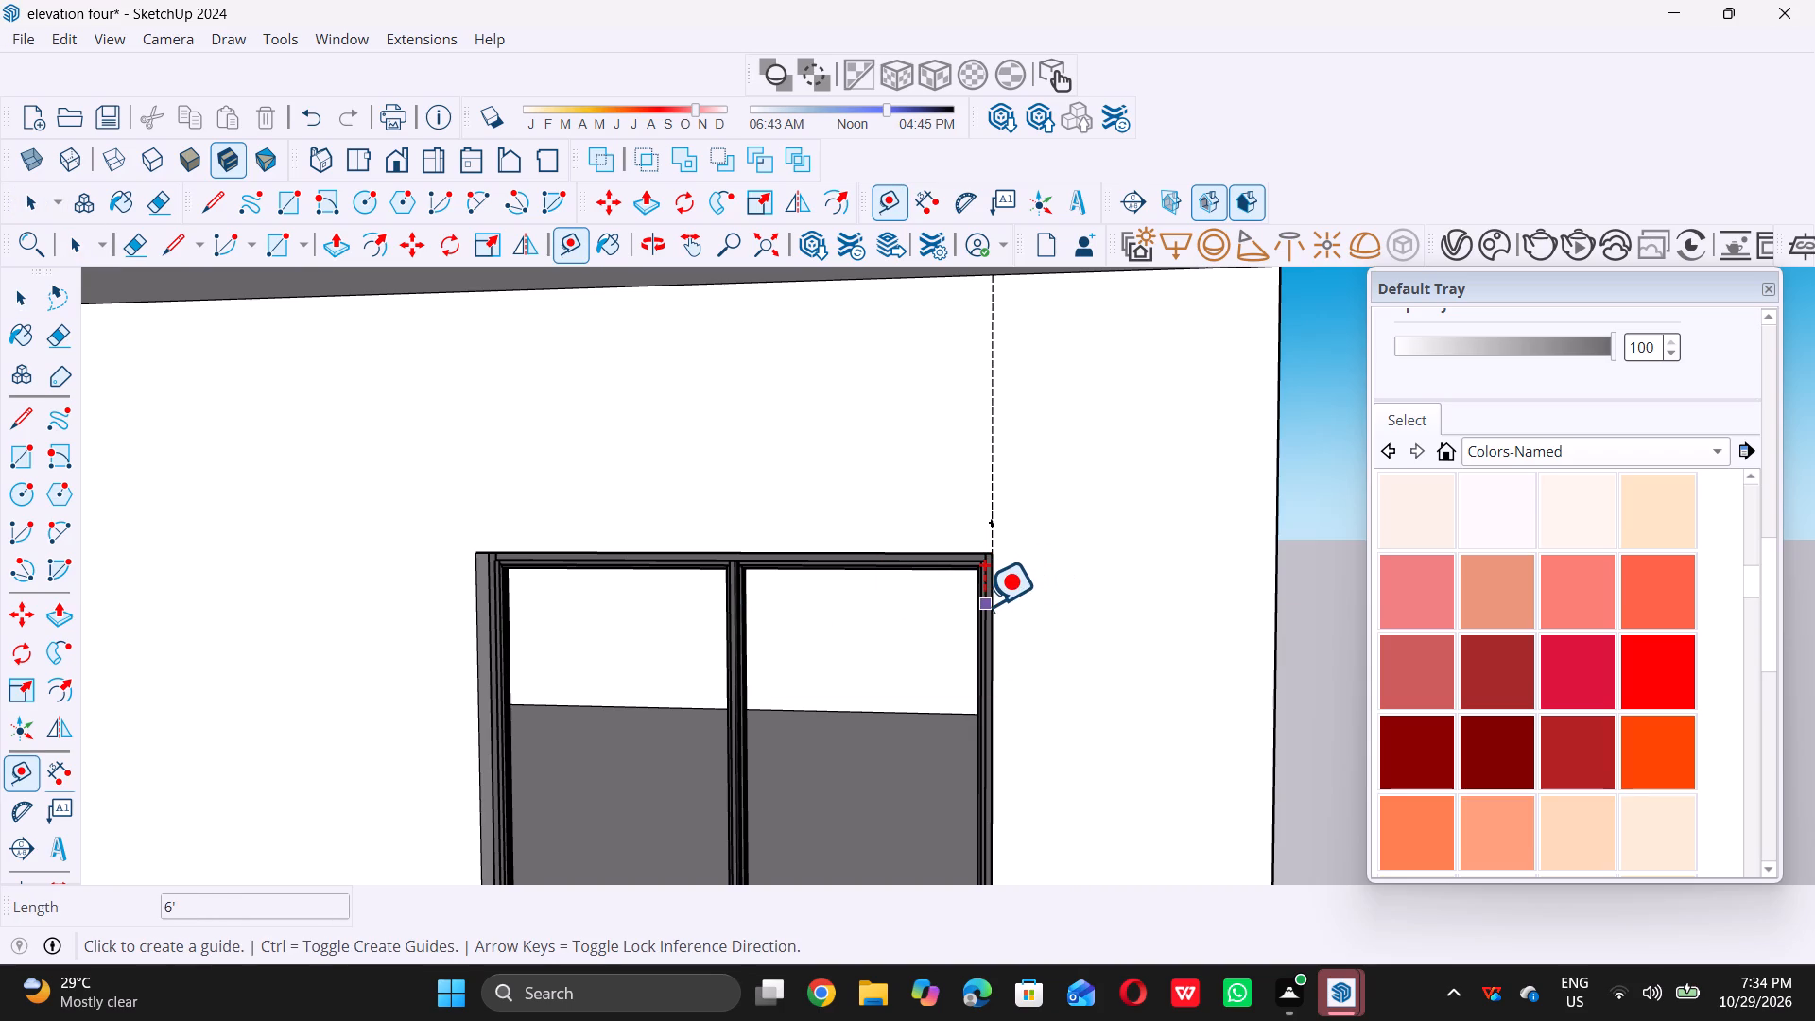
triple_click(998, 615)
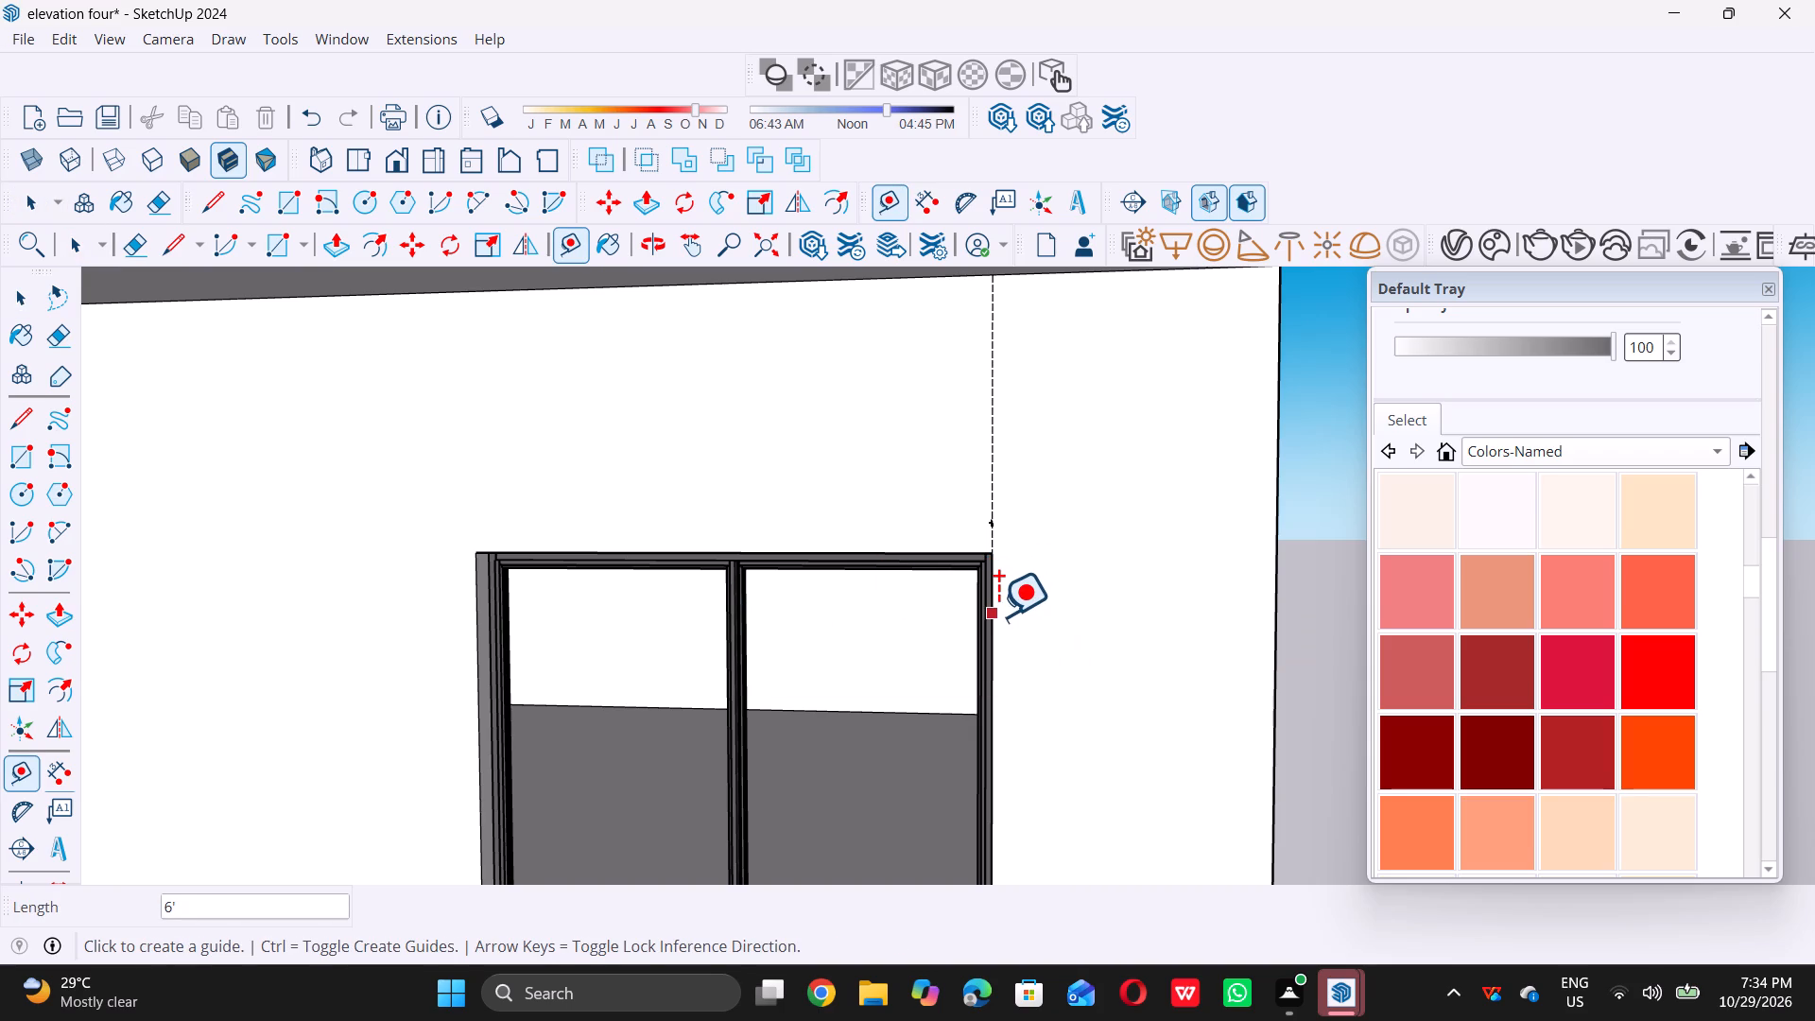
double_click(472, 548)
key("space")
Place a horizontal guide 1' above the bottom edge of the top-floor front wall, where it meets the projecting slab.
scroll(893, 632, "down", 9)
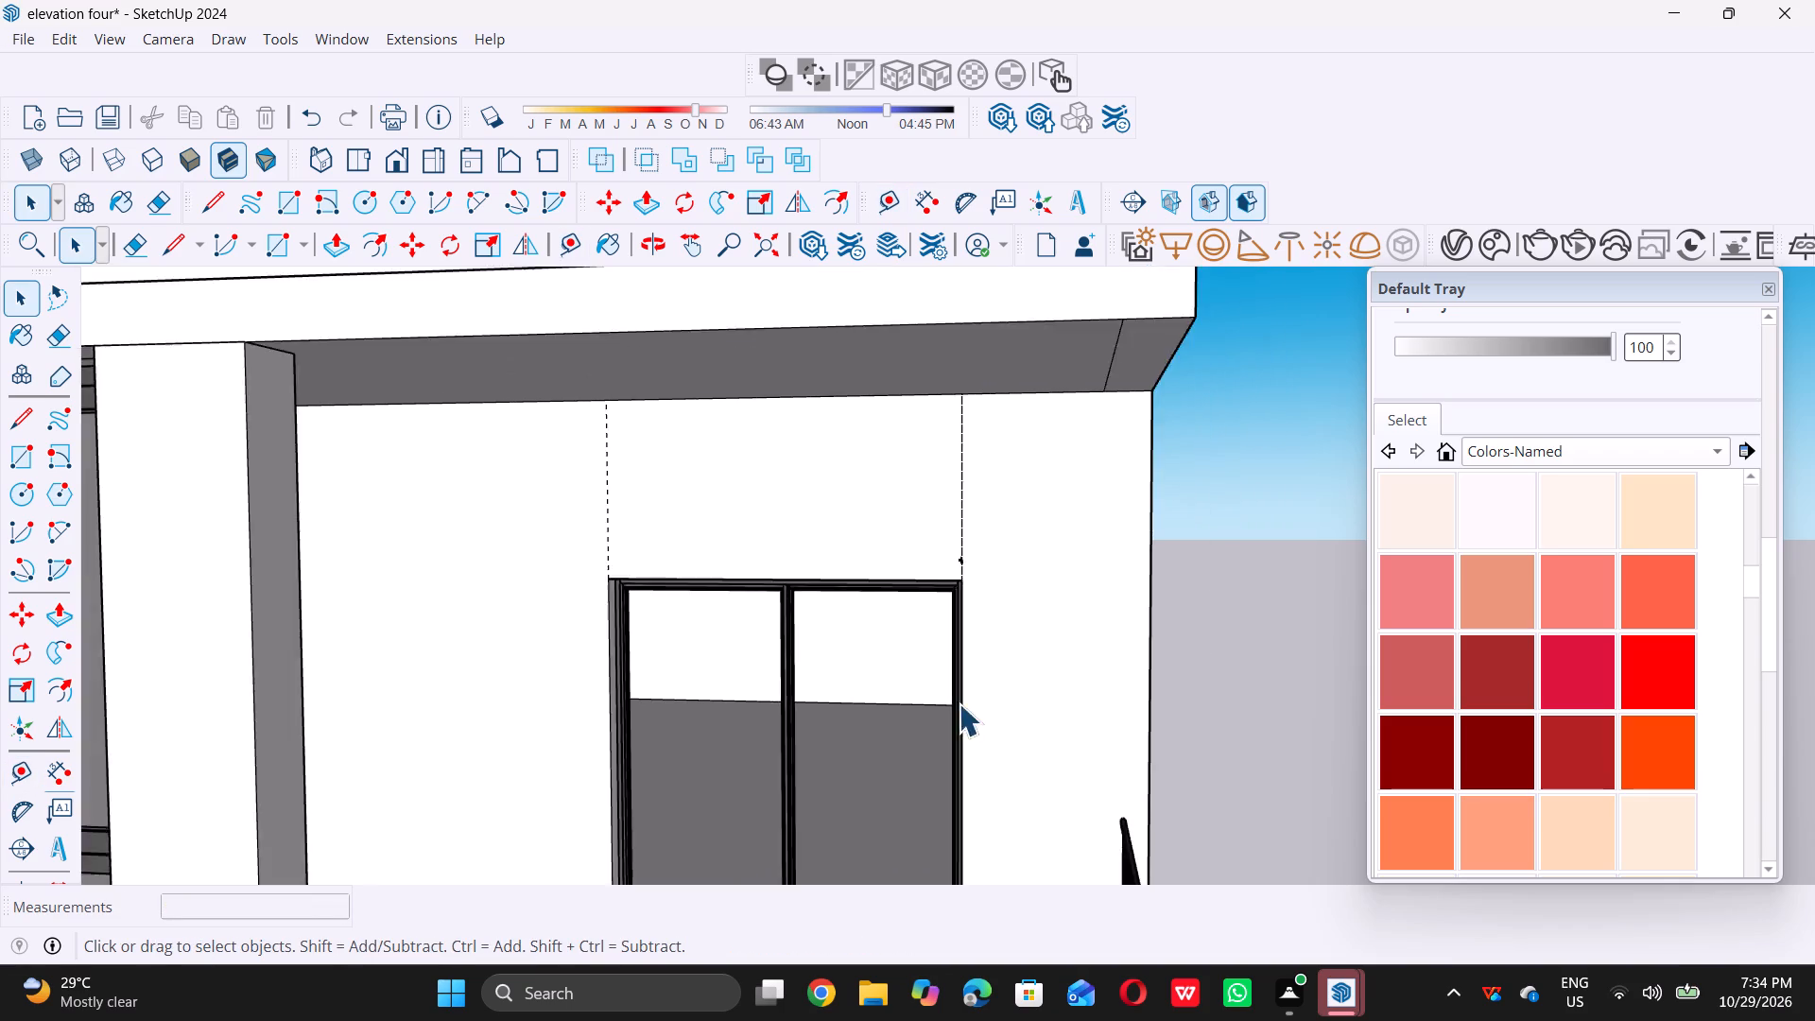
scroll(959, 703, "down", 7)
middle_click_drag(555, 489, 589, 639)
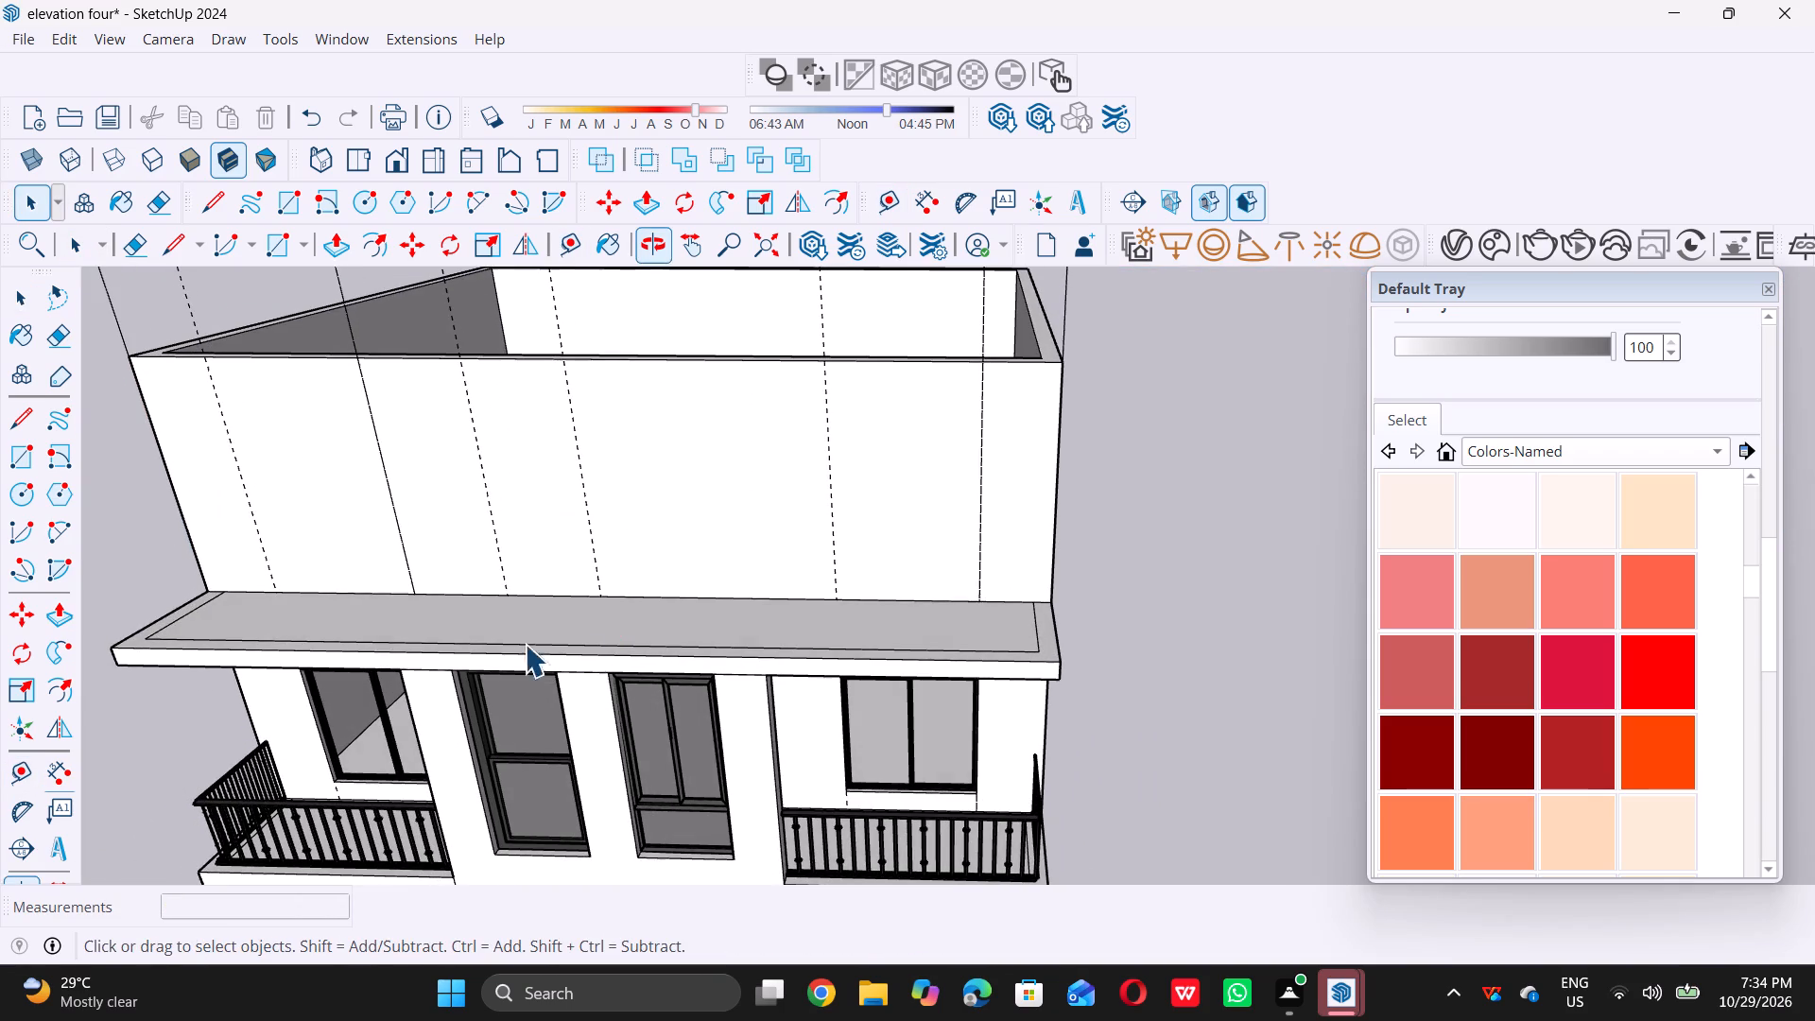
scroll(154, 554, "up", 10)
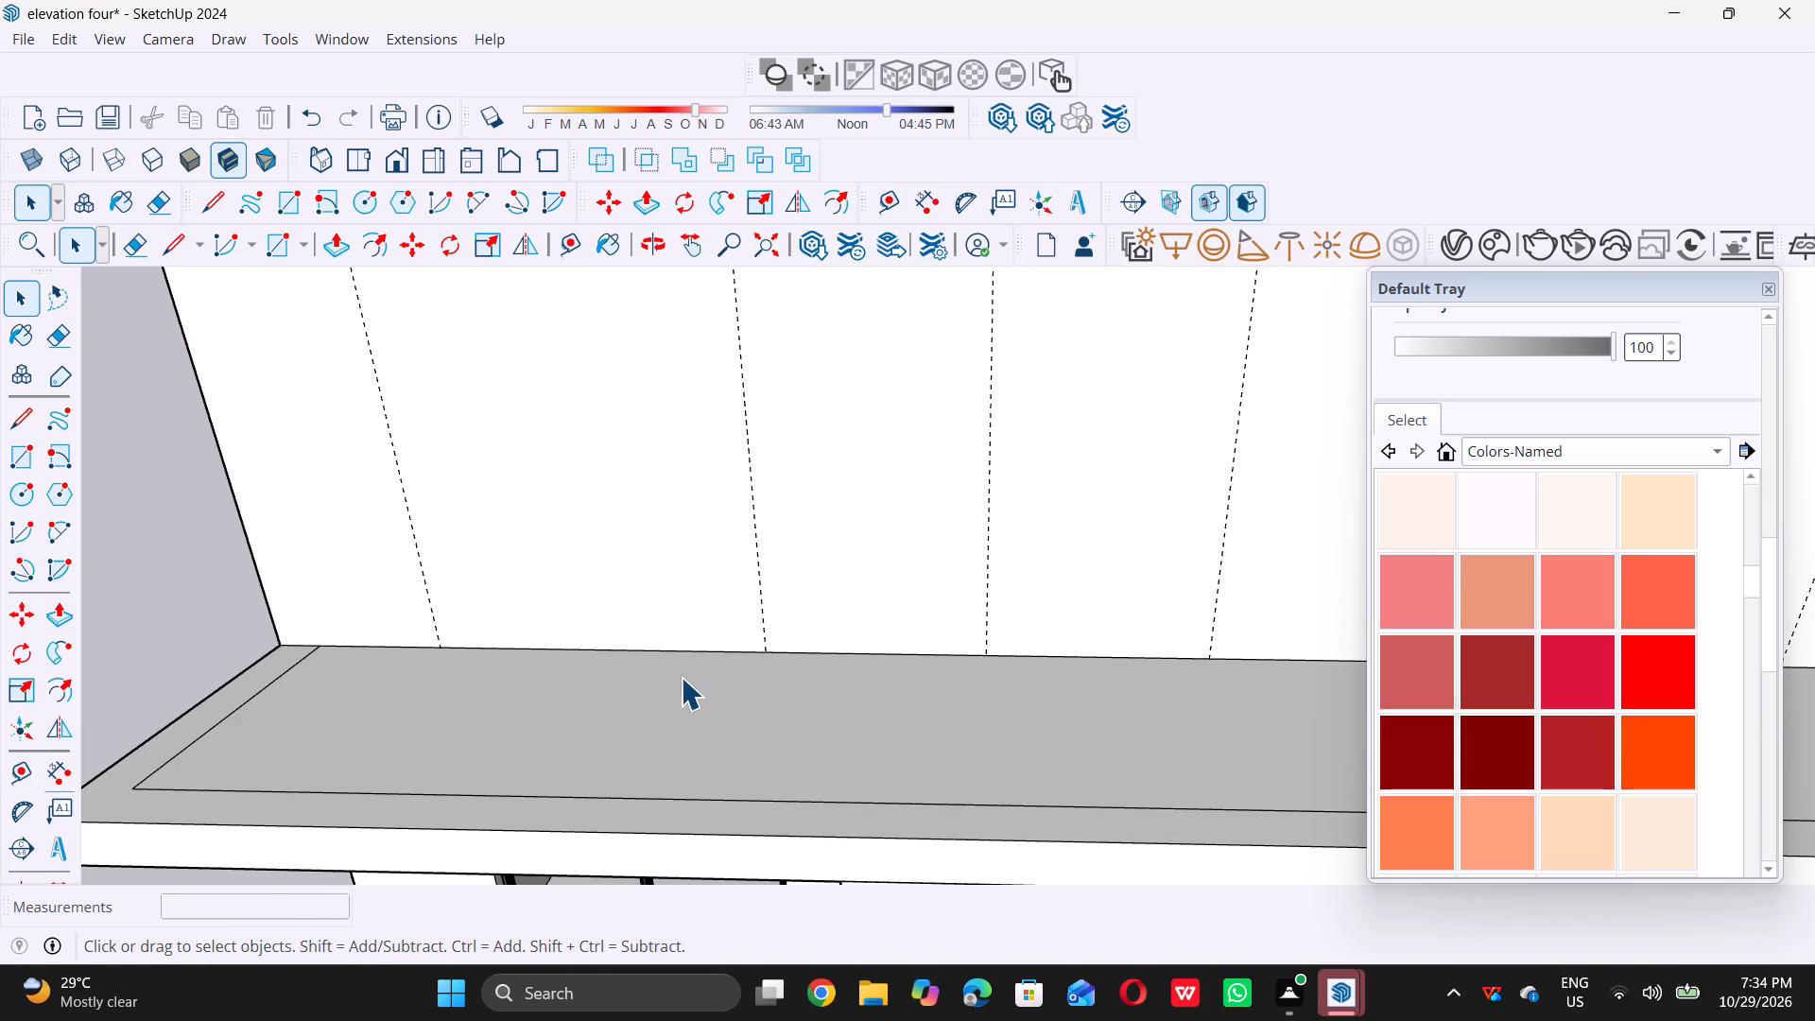
key("t")
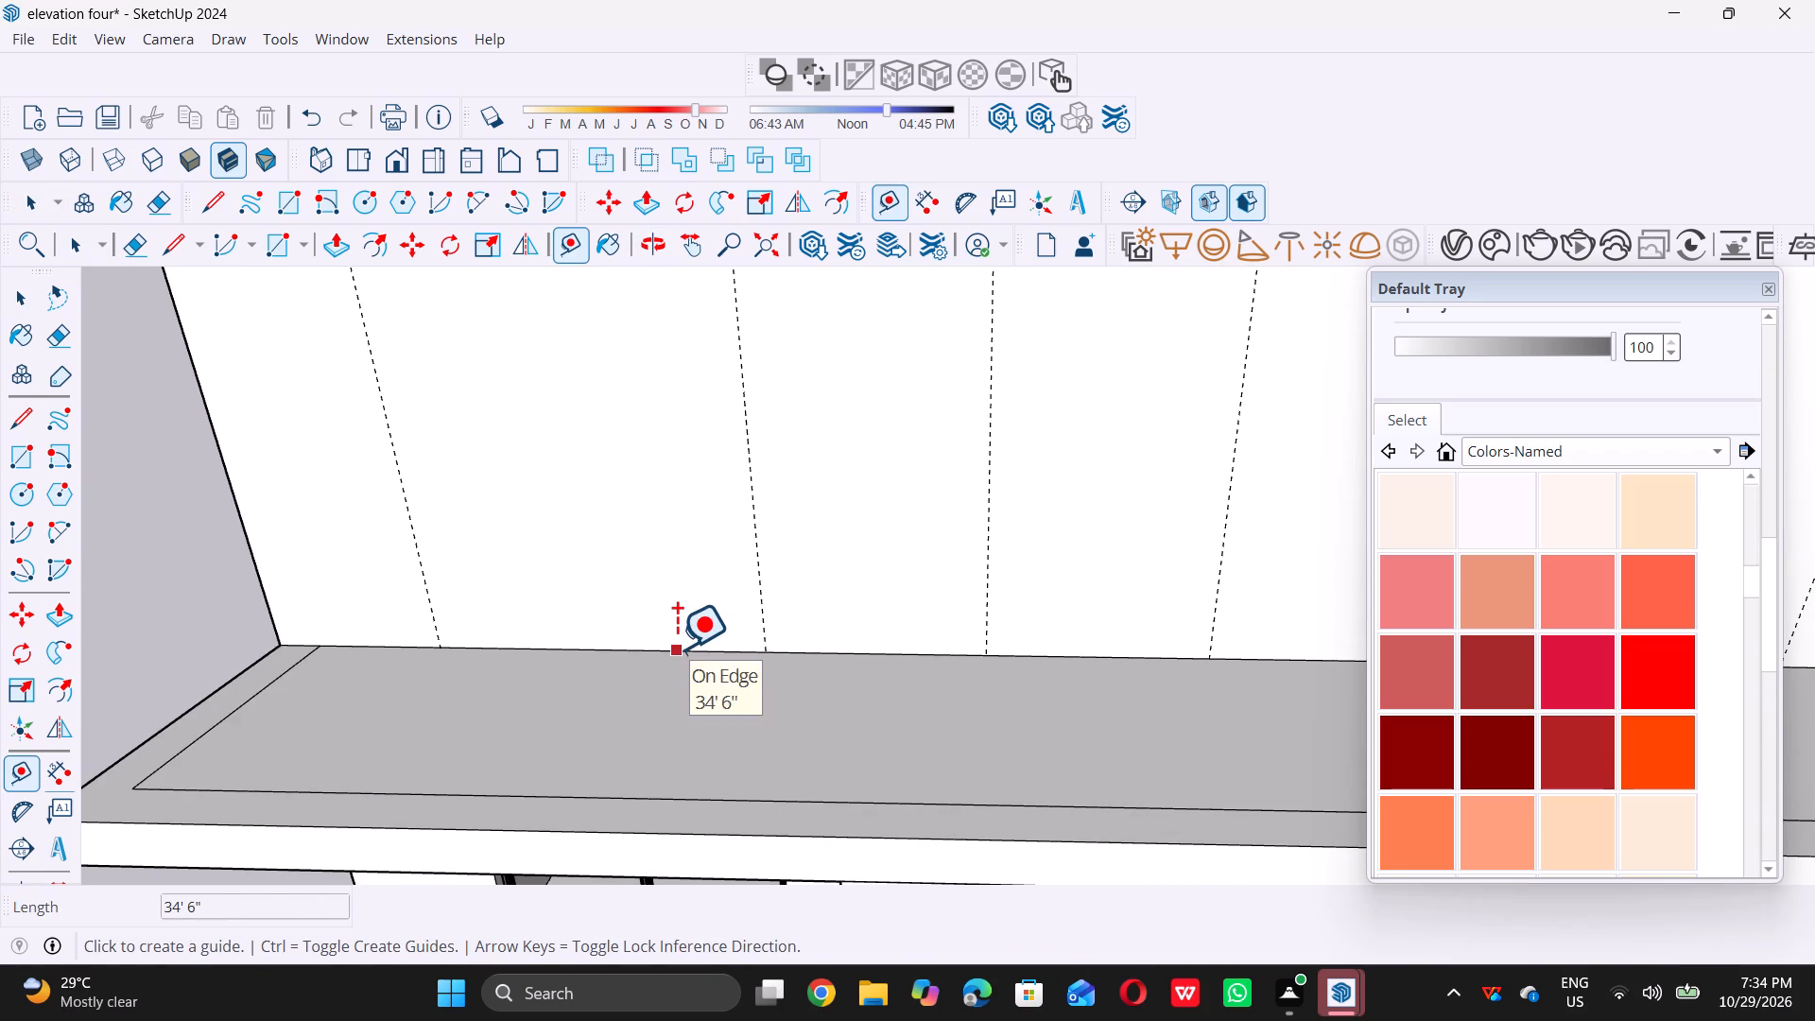
left_click(677, 648)
triple_click(681, 603)
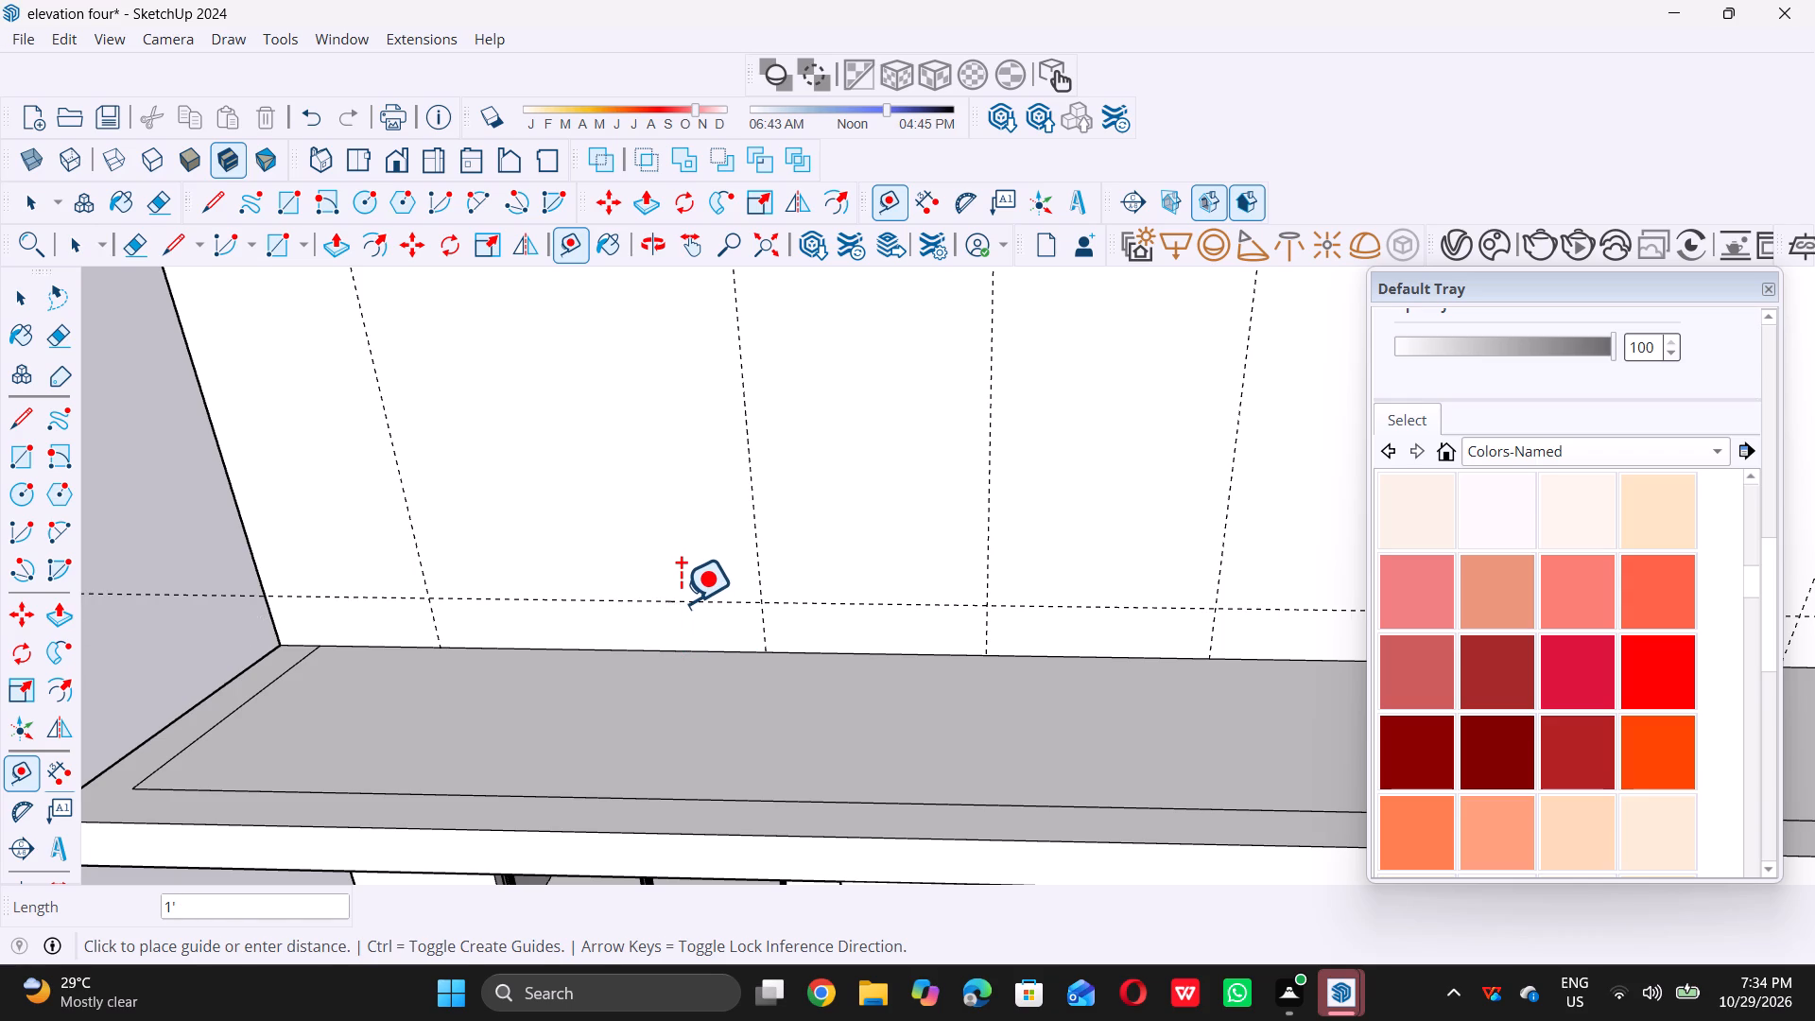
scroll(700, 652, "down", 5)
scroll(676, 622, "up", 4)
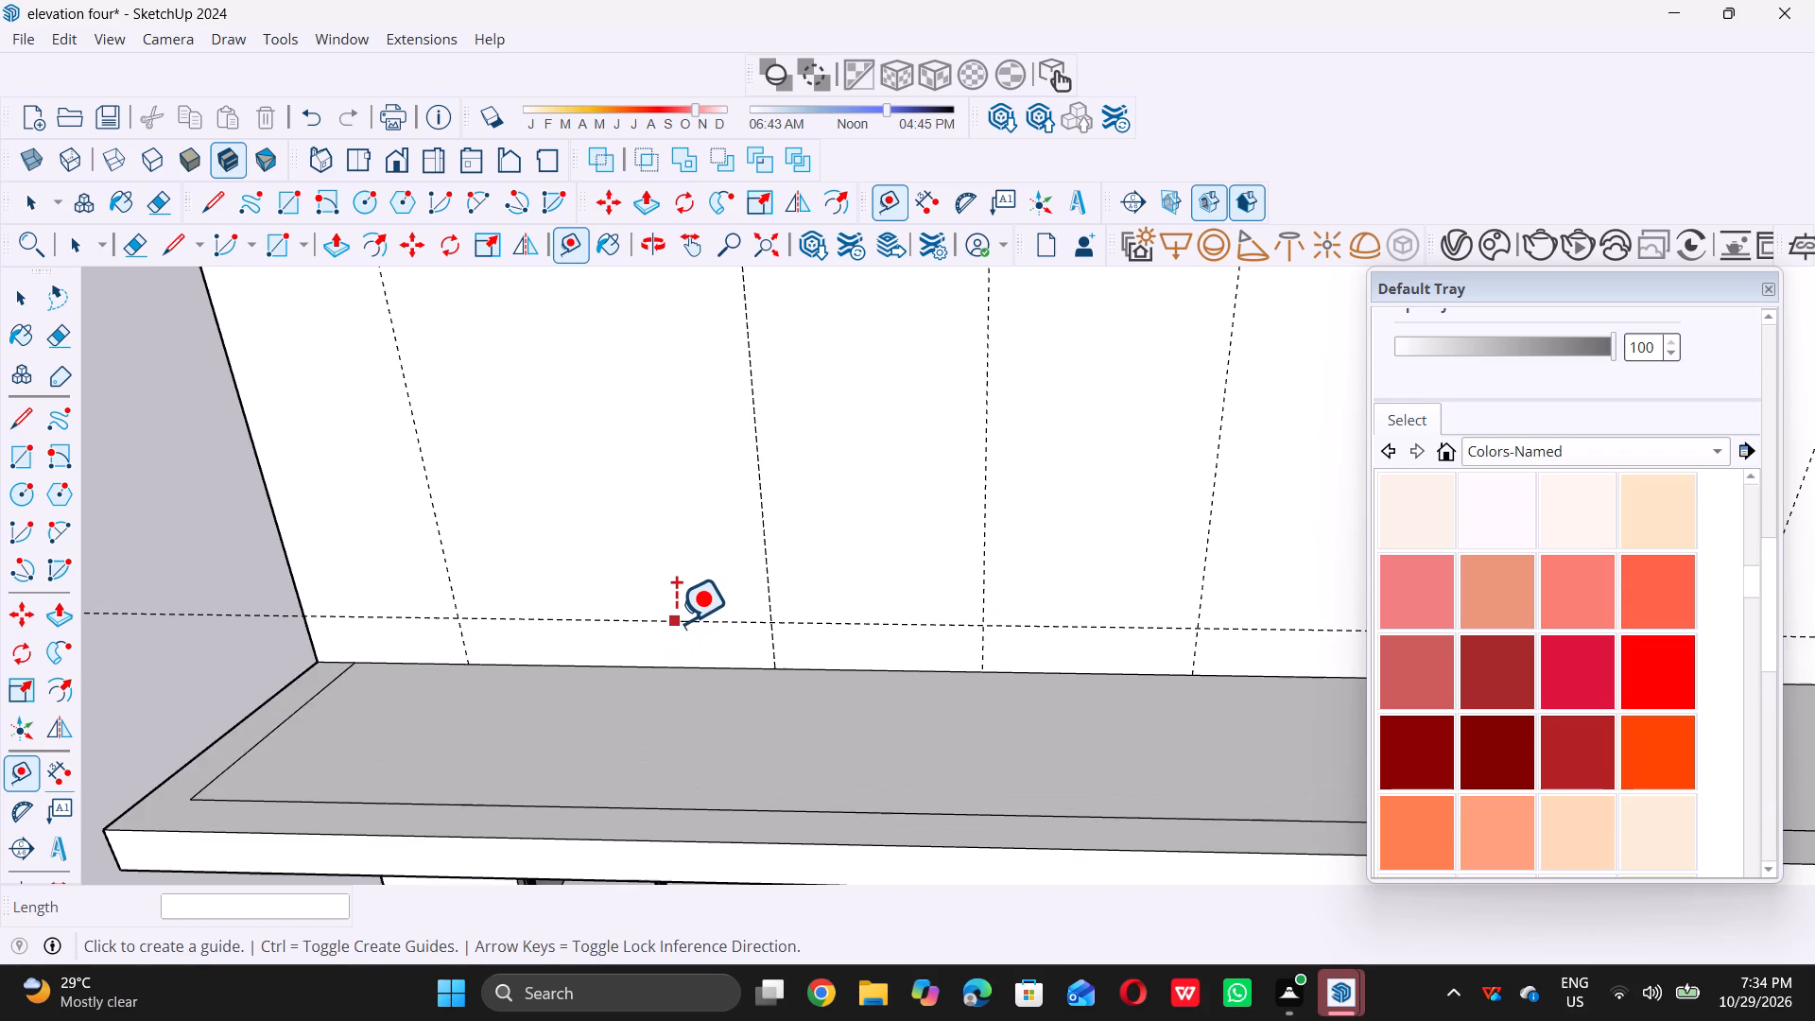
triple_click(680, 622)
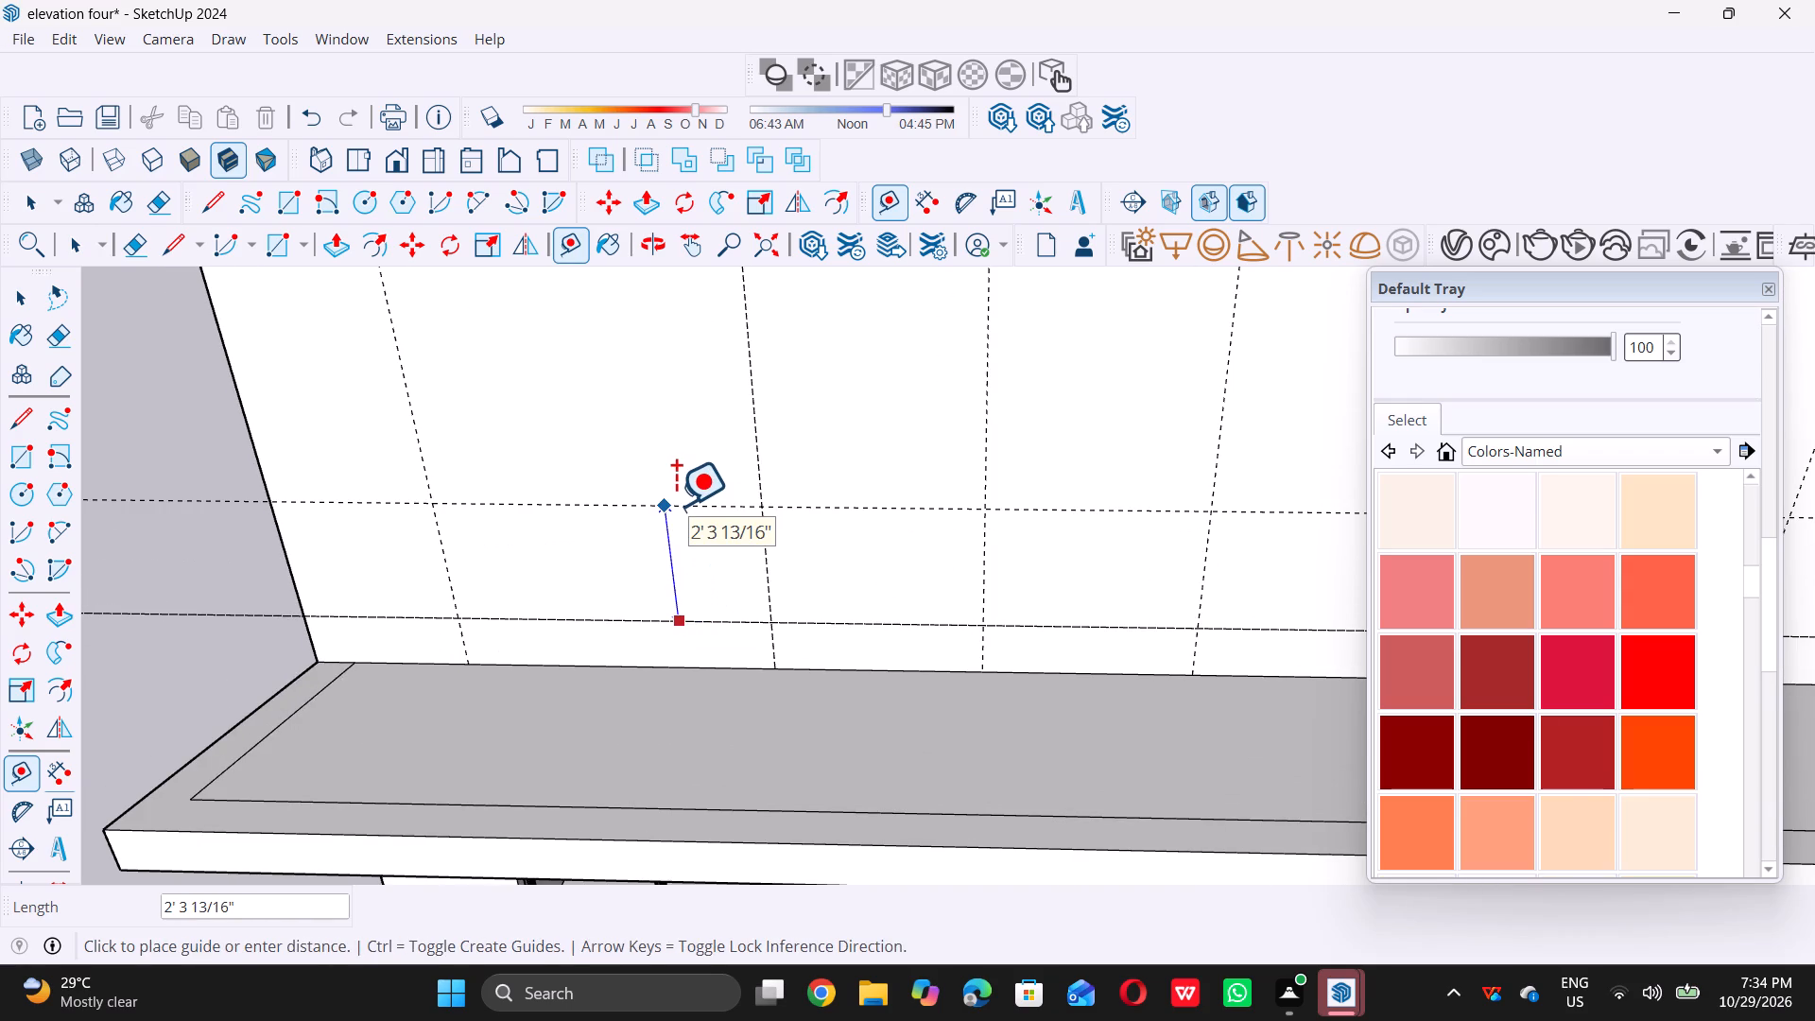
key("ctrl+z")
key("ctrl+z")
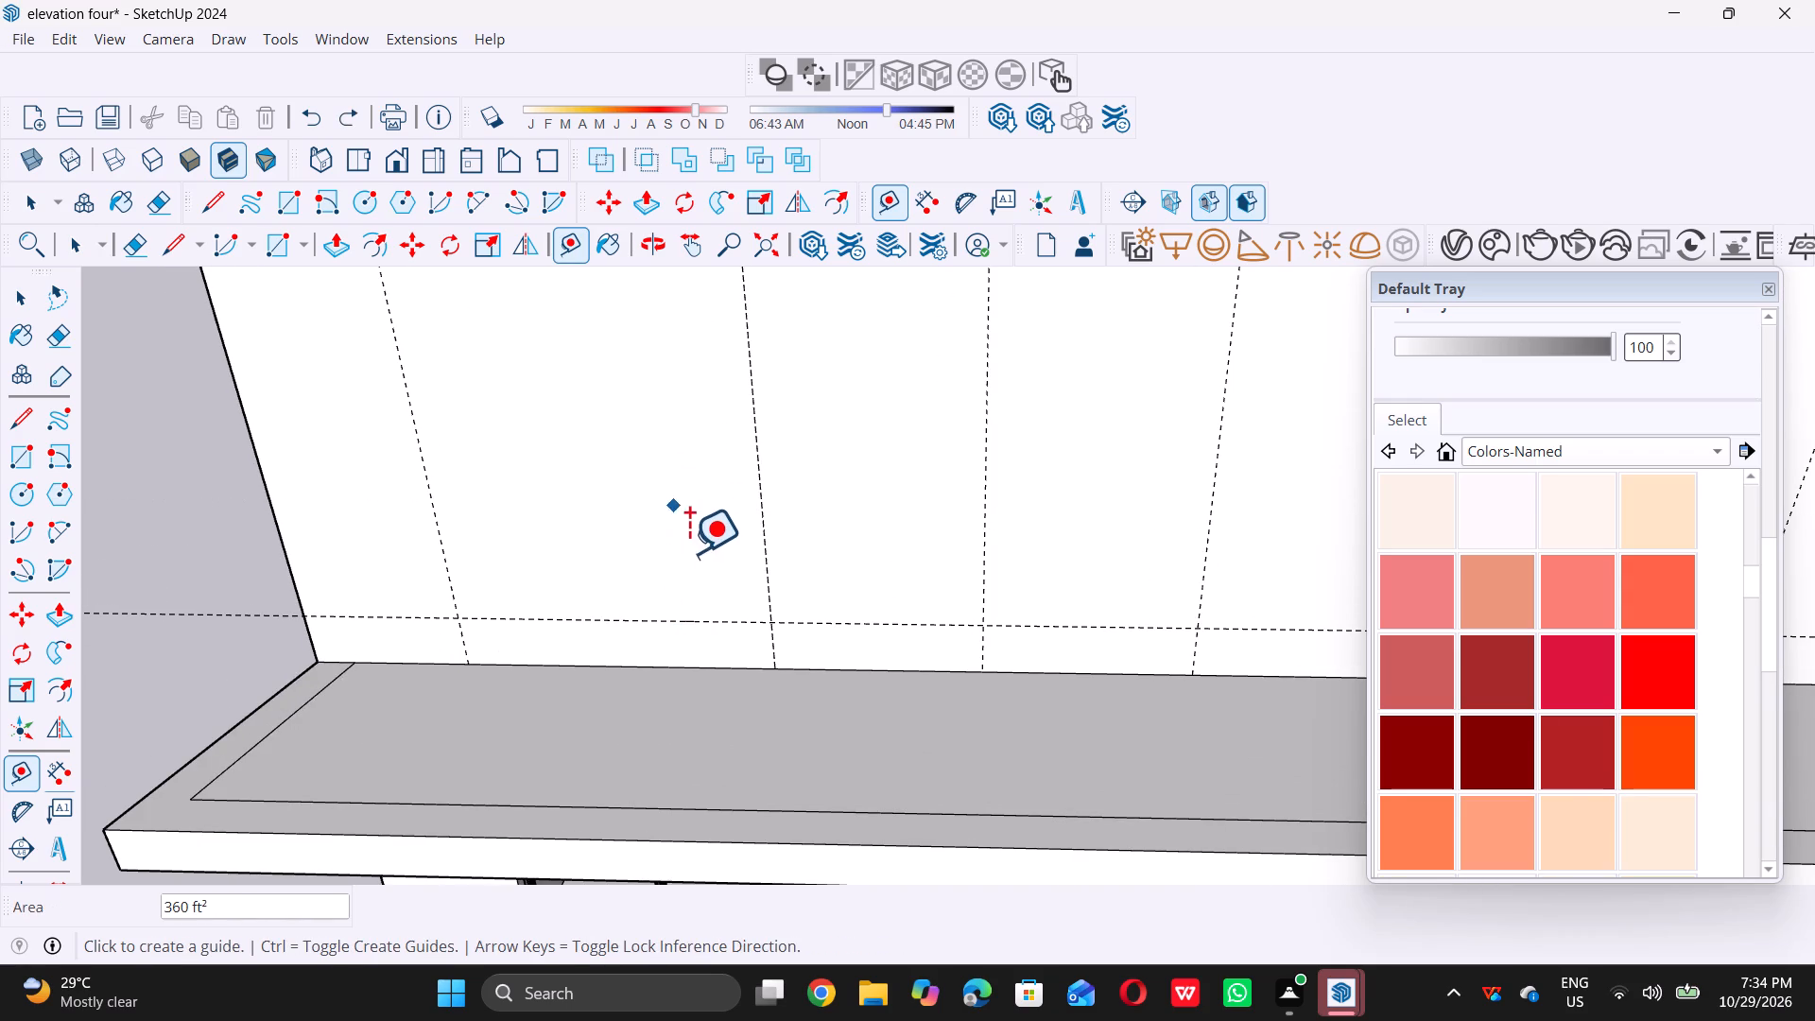
Place a second horizontal guide on the front wall, 6' above the lower horizontal guide.
triple_click(709, 619)
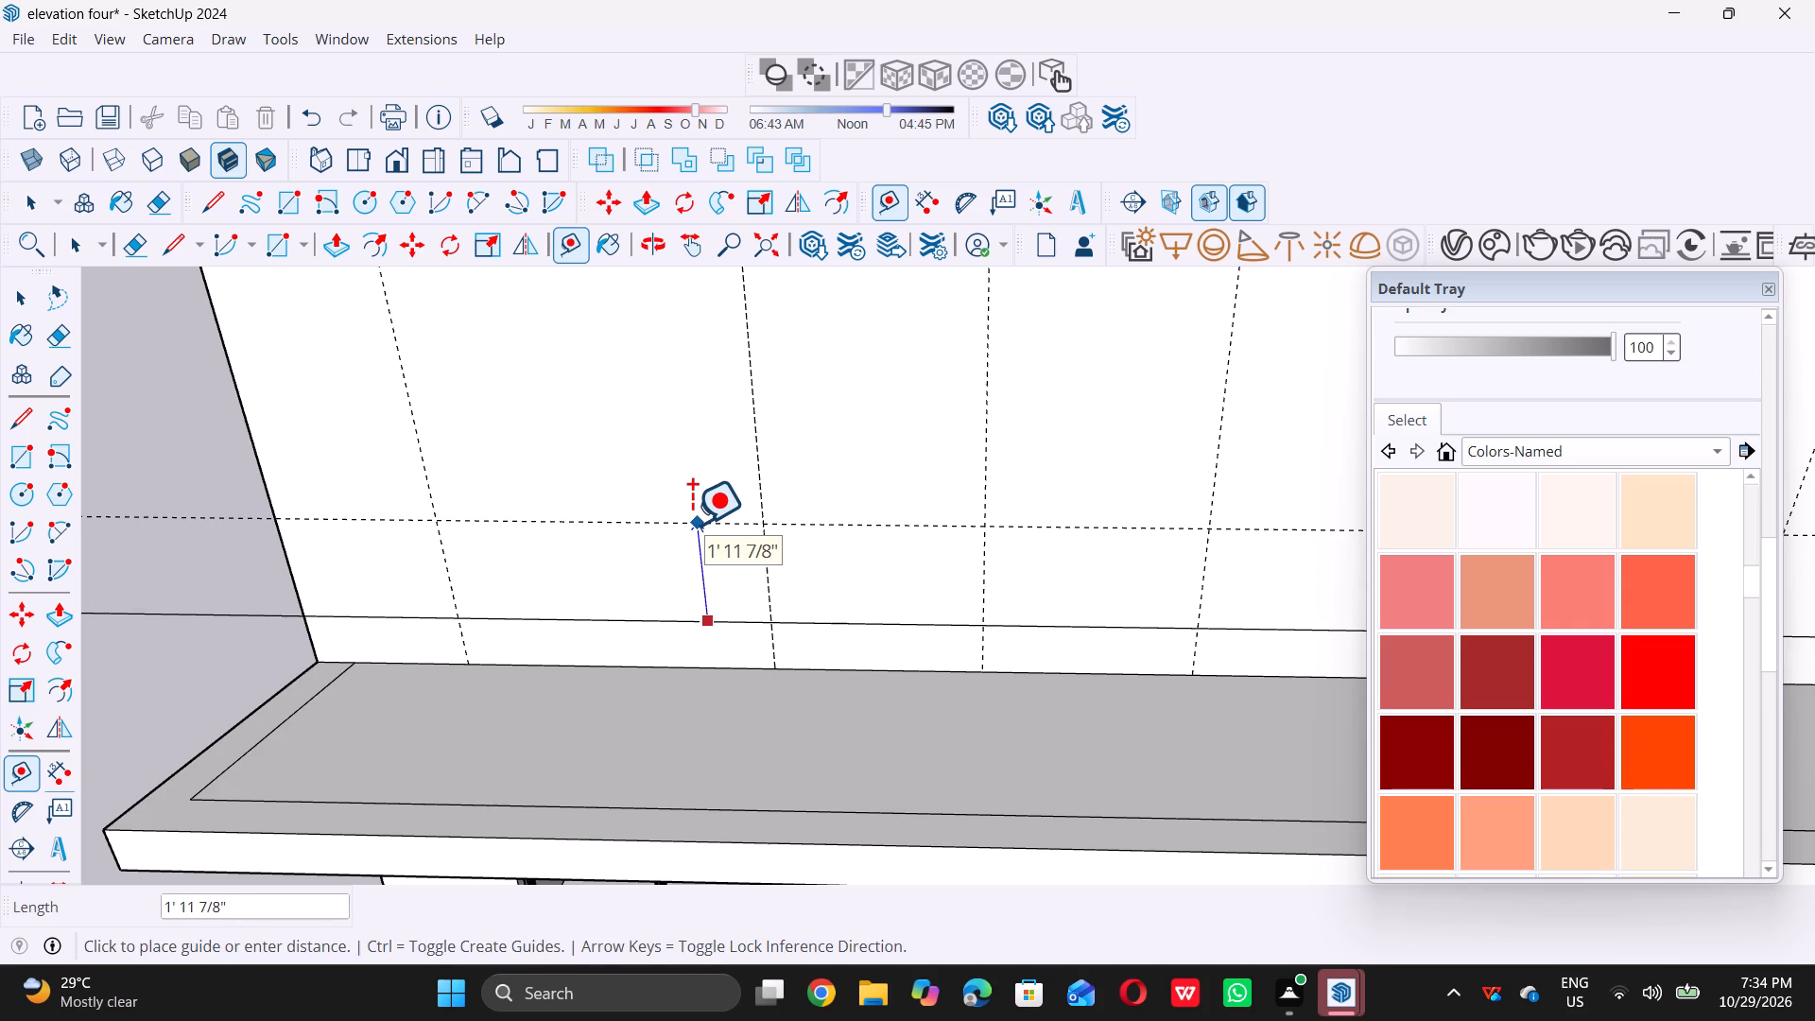
key("6")
key("apostrophe")
key("Return")
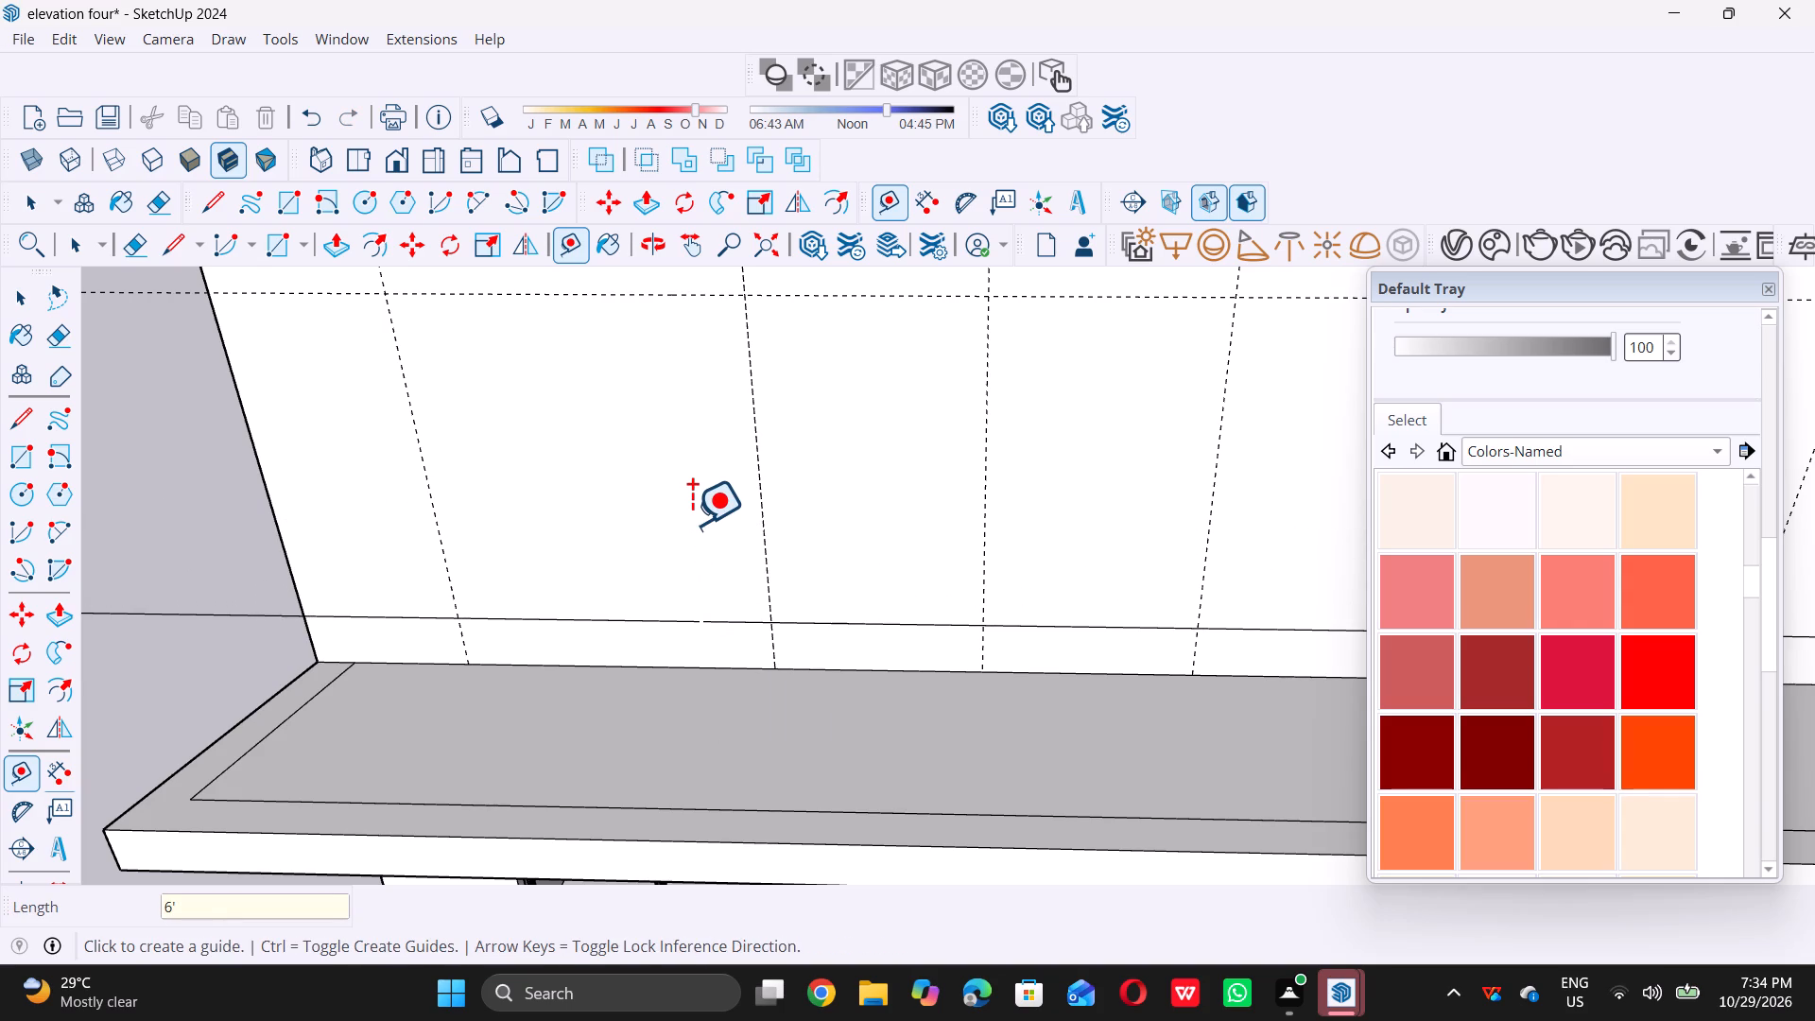
key("space")
Draw a 6' high window rectangle between the first two vertical guides and the two horizontal guides on the top-floor front wall.
scroll(711, 570, "down", 6)
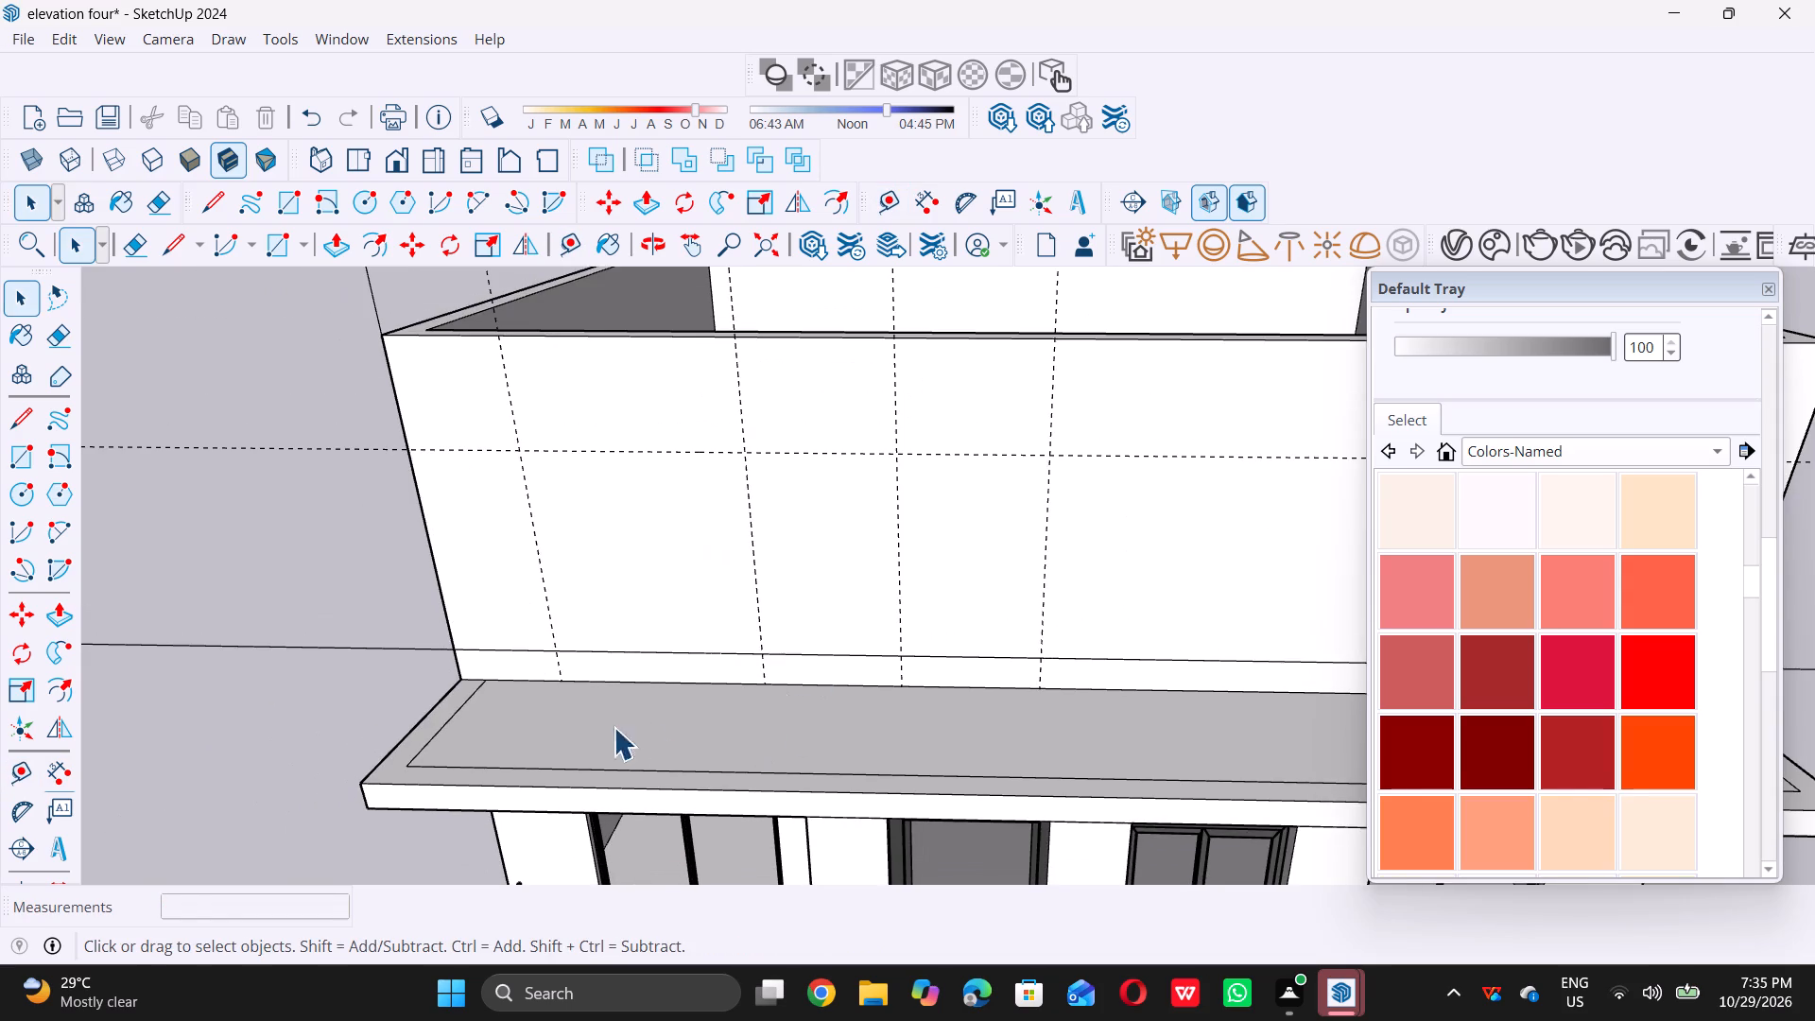
scroll(625, 720, "down", 5)
middle_click_drag(657, 682, 720, 558)
scroll(720, 541, "up", 4)
key("r")
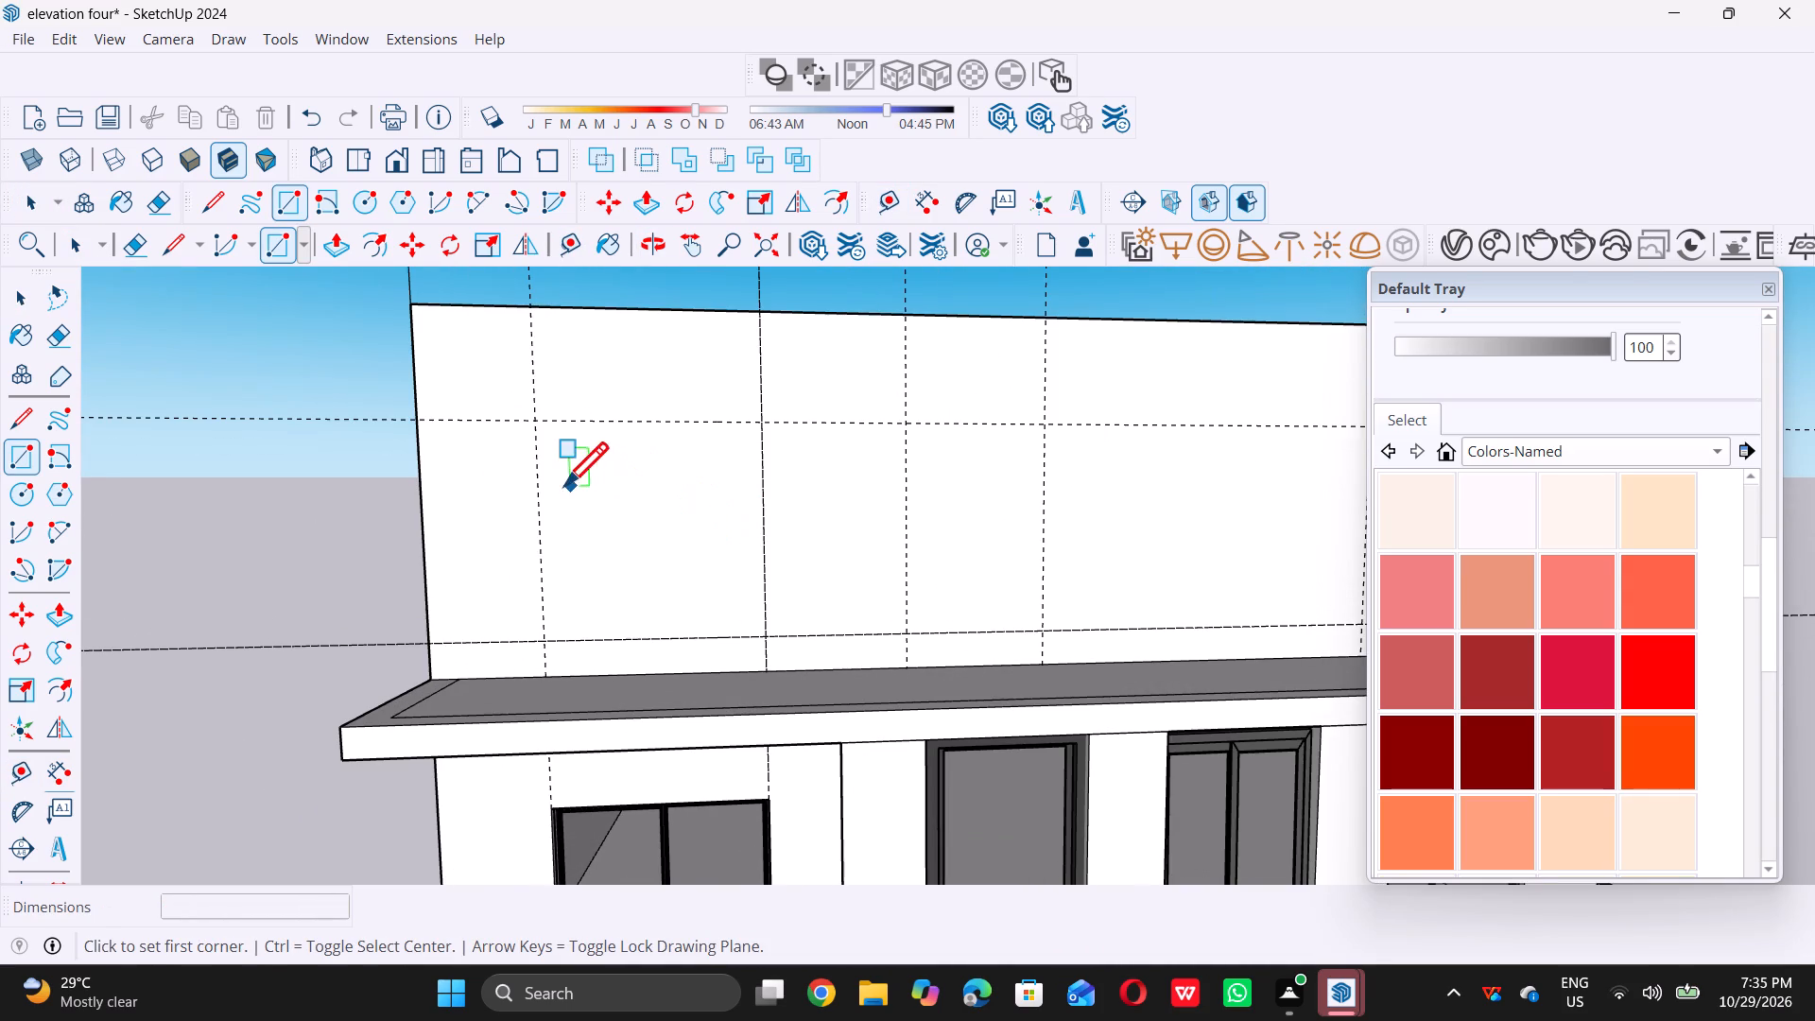
double_click(537, 421)
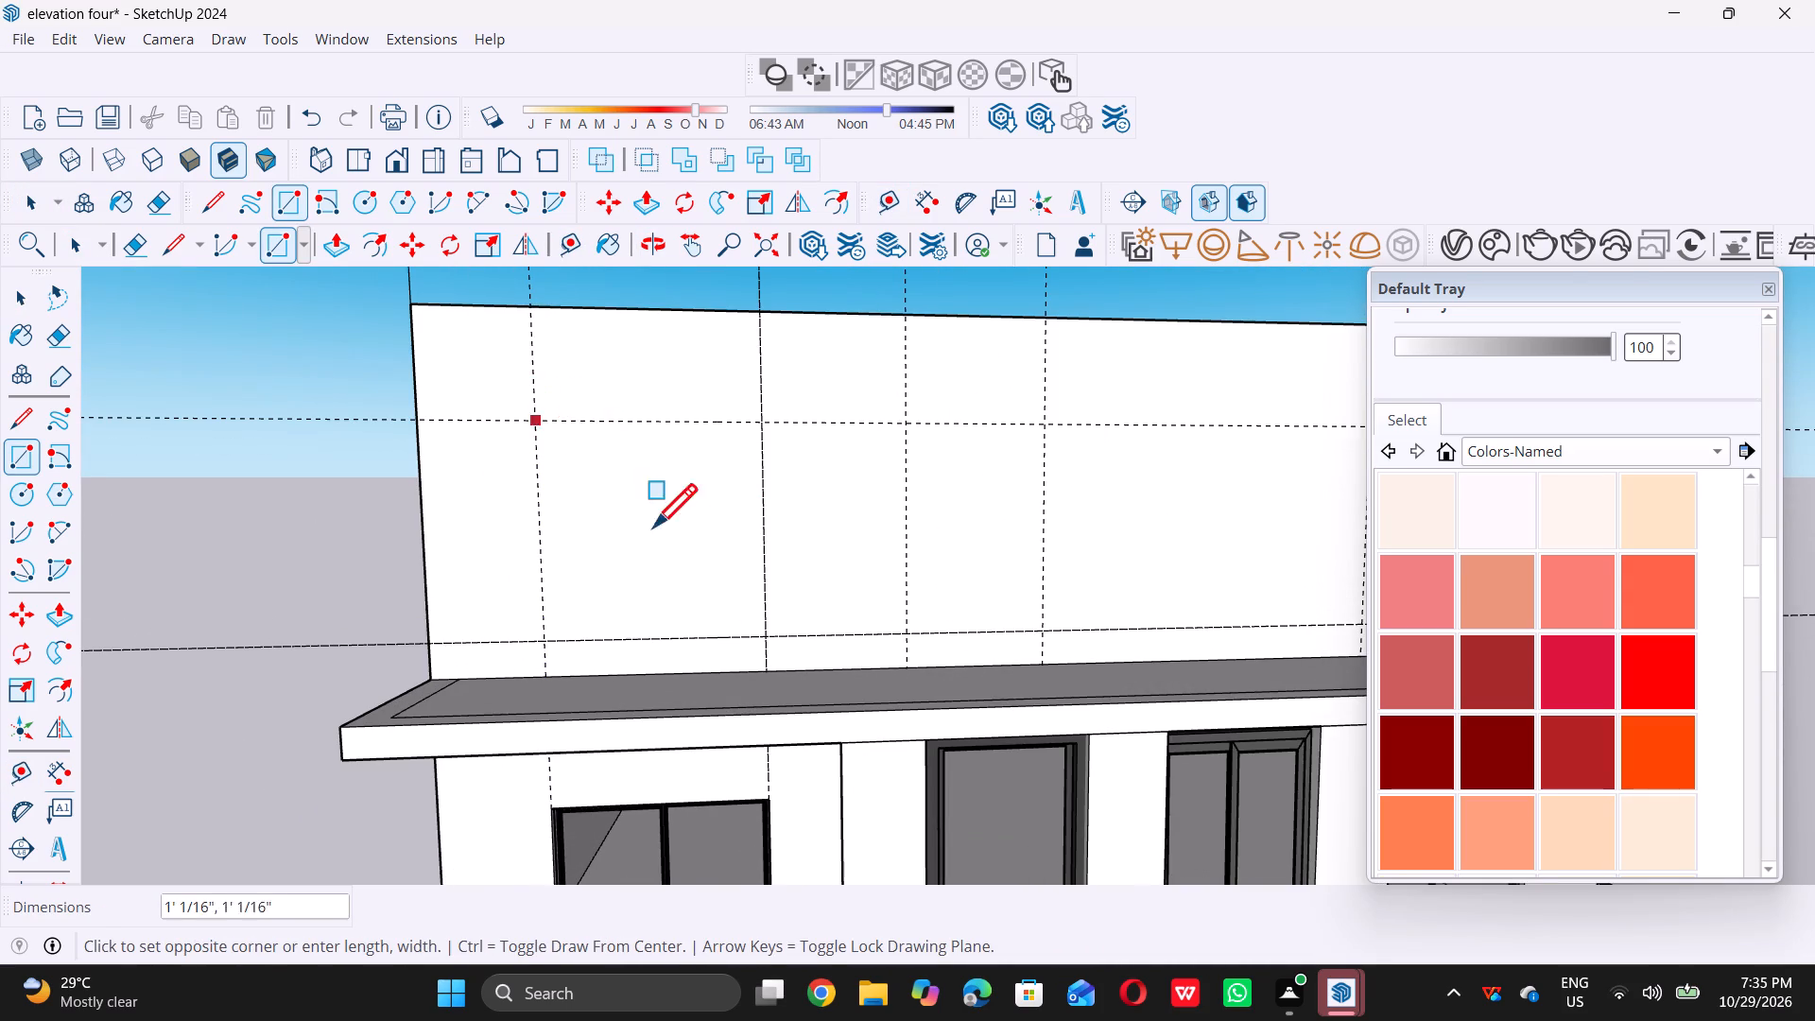
triple_click(767, 643)
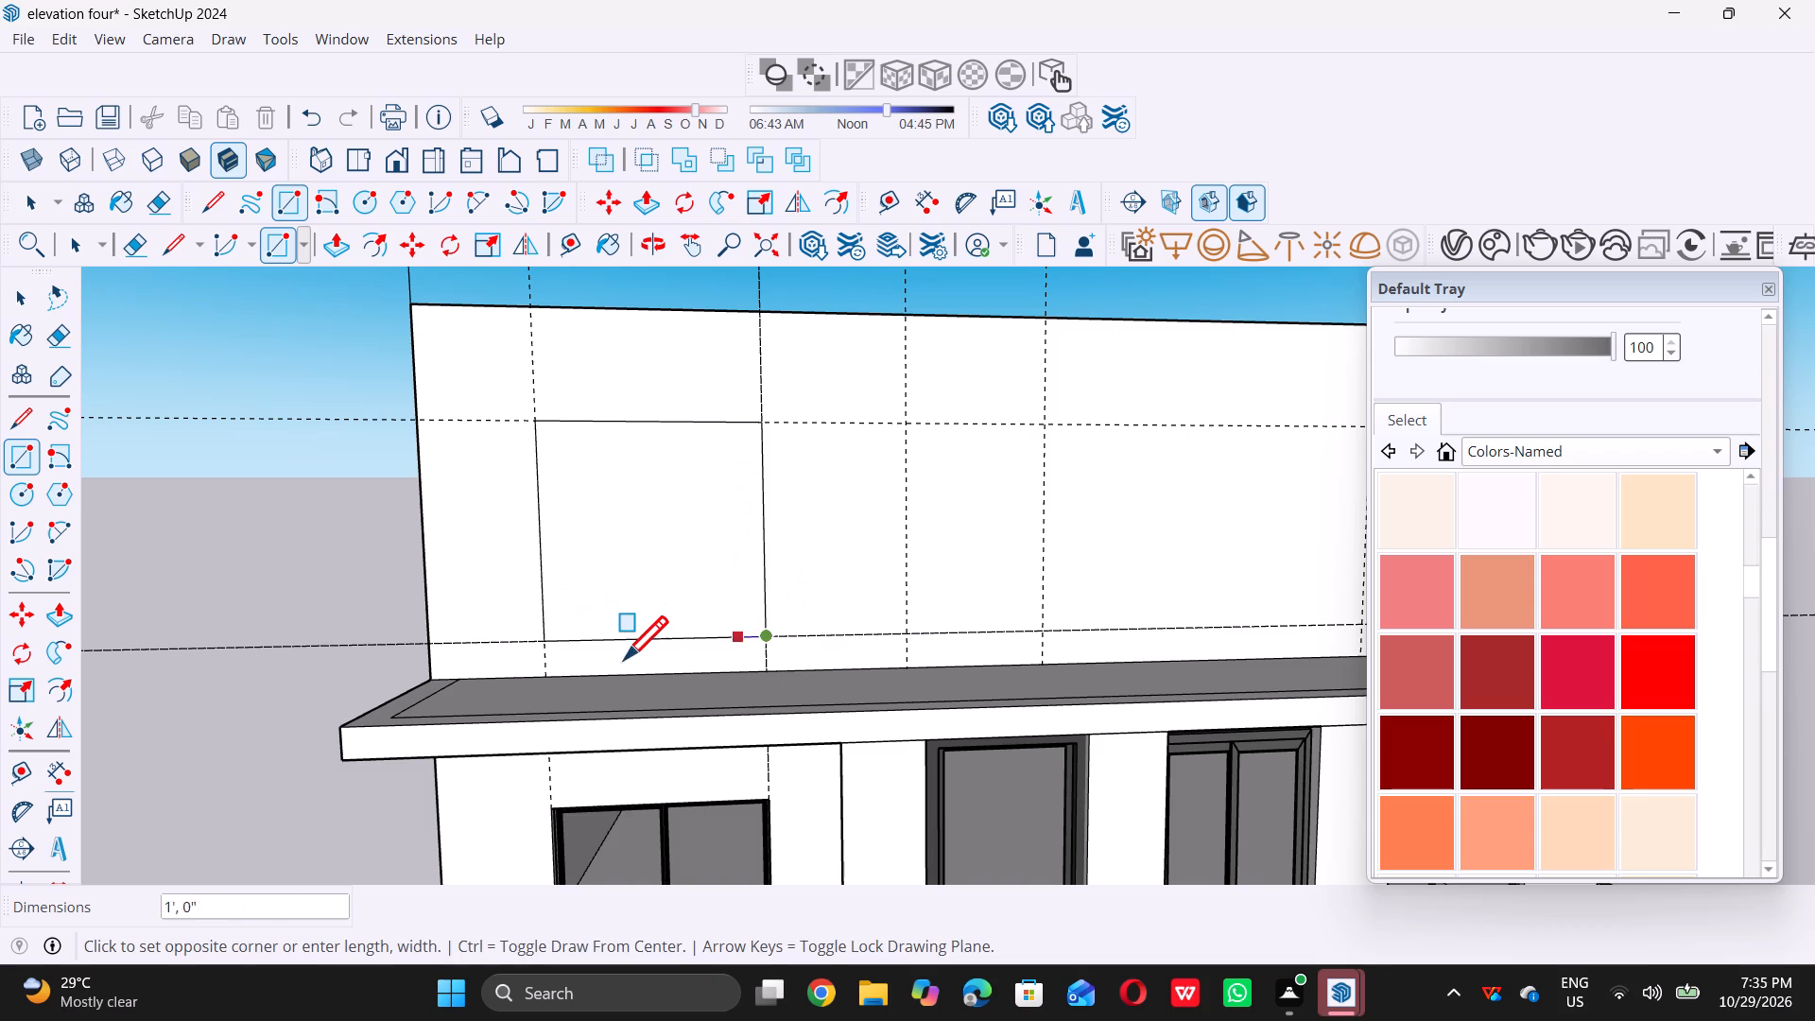
scroll(608, 660, "down", 5)
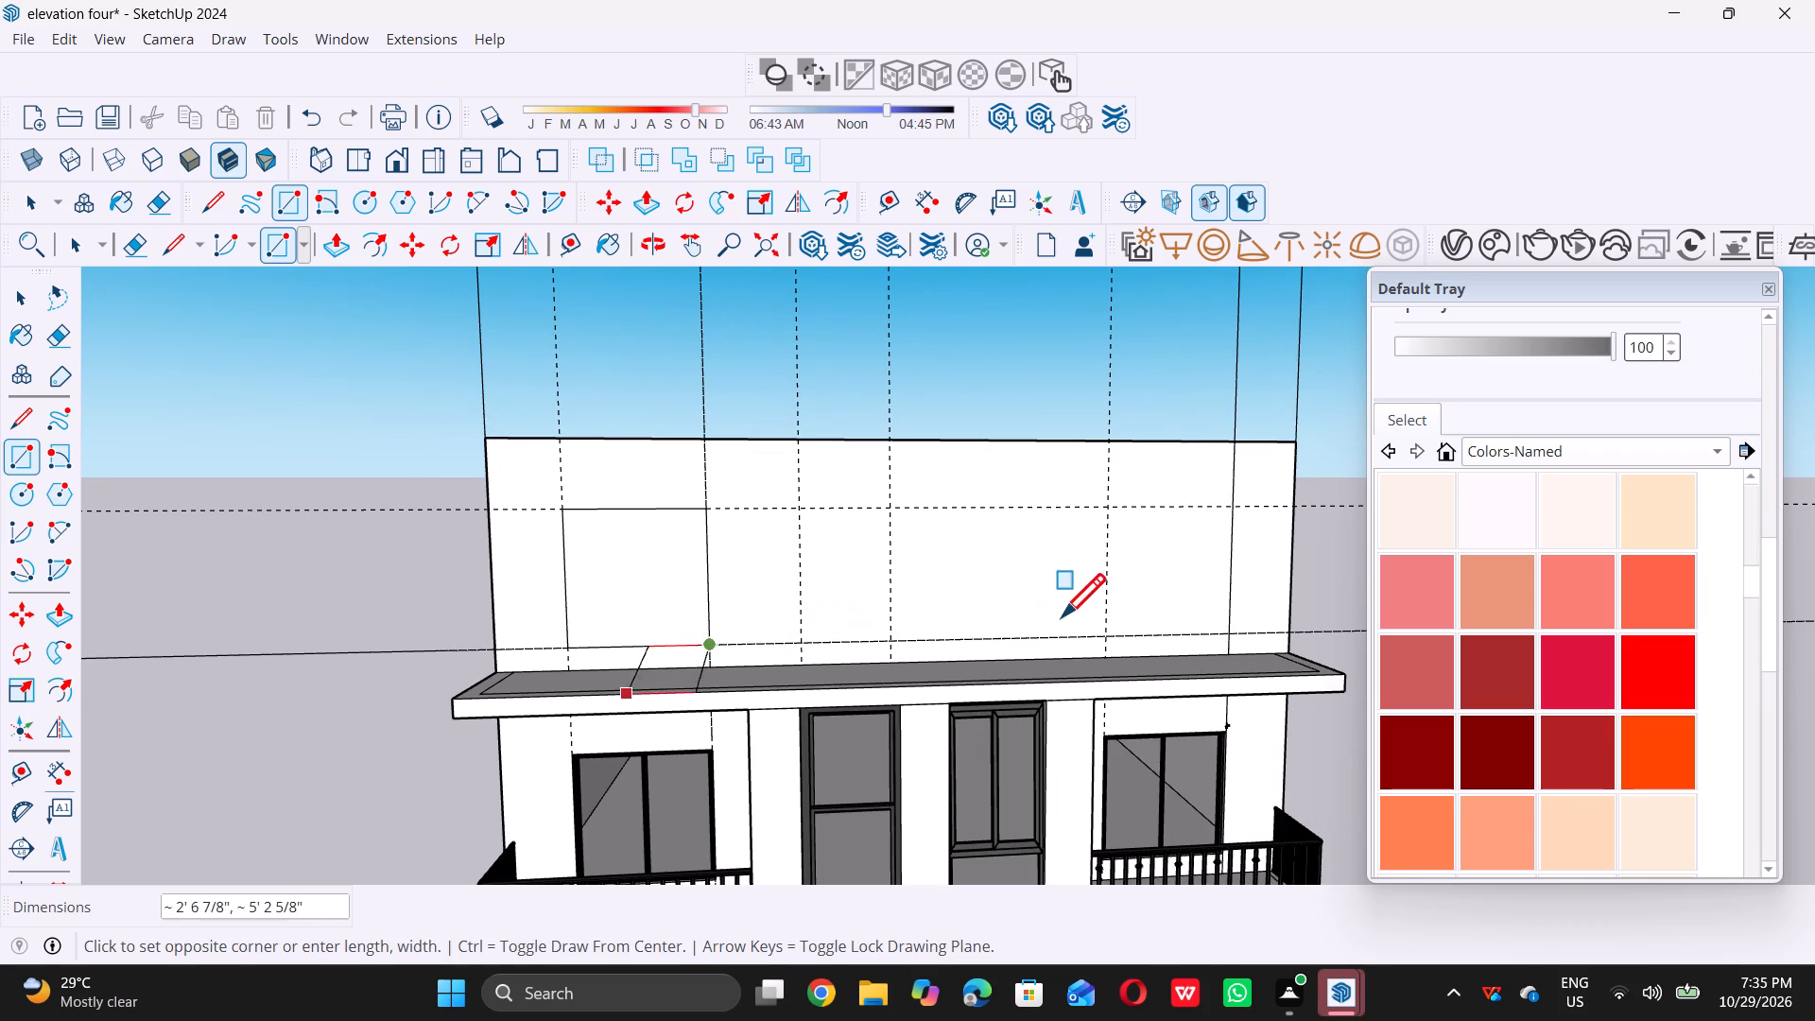
key("space")
Draw a 6' by 6' window rectangle between the last two vertical guides at the front wall's opposite end.
key("t")
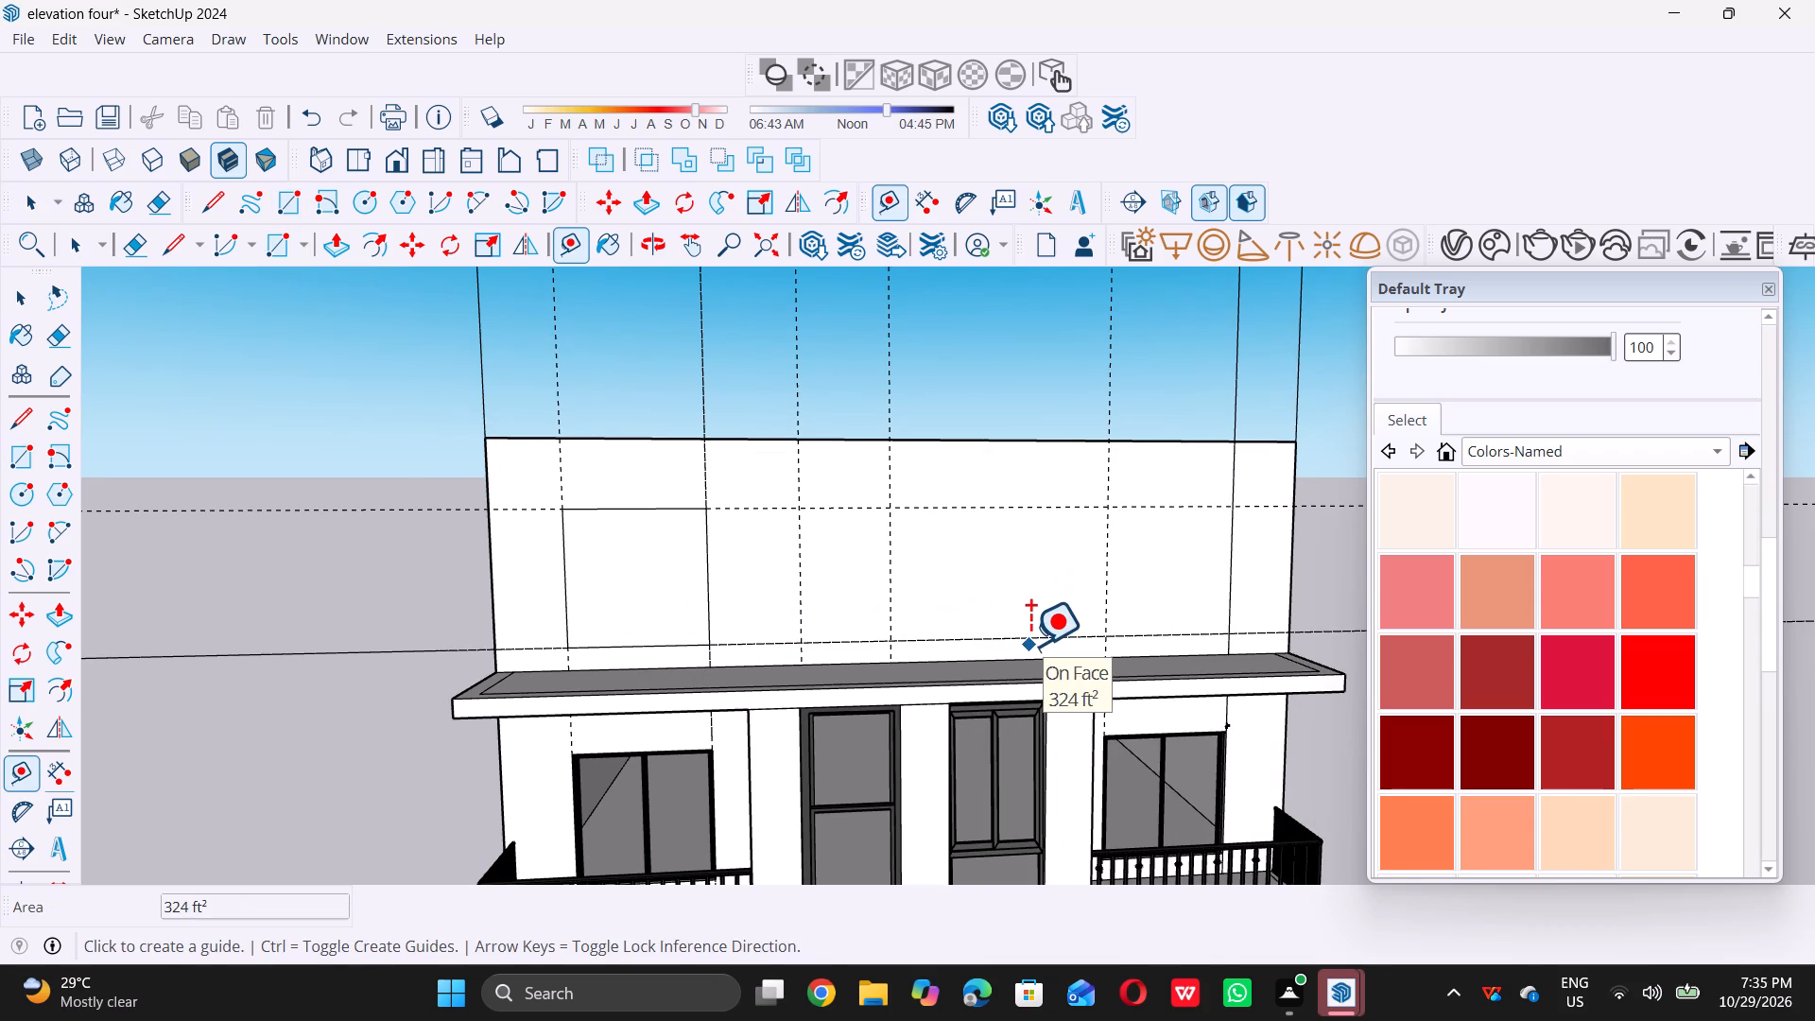
key("space")
key("r")
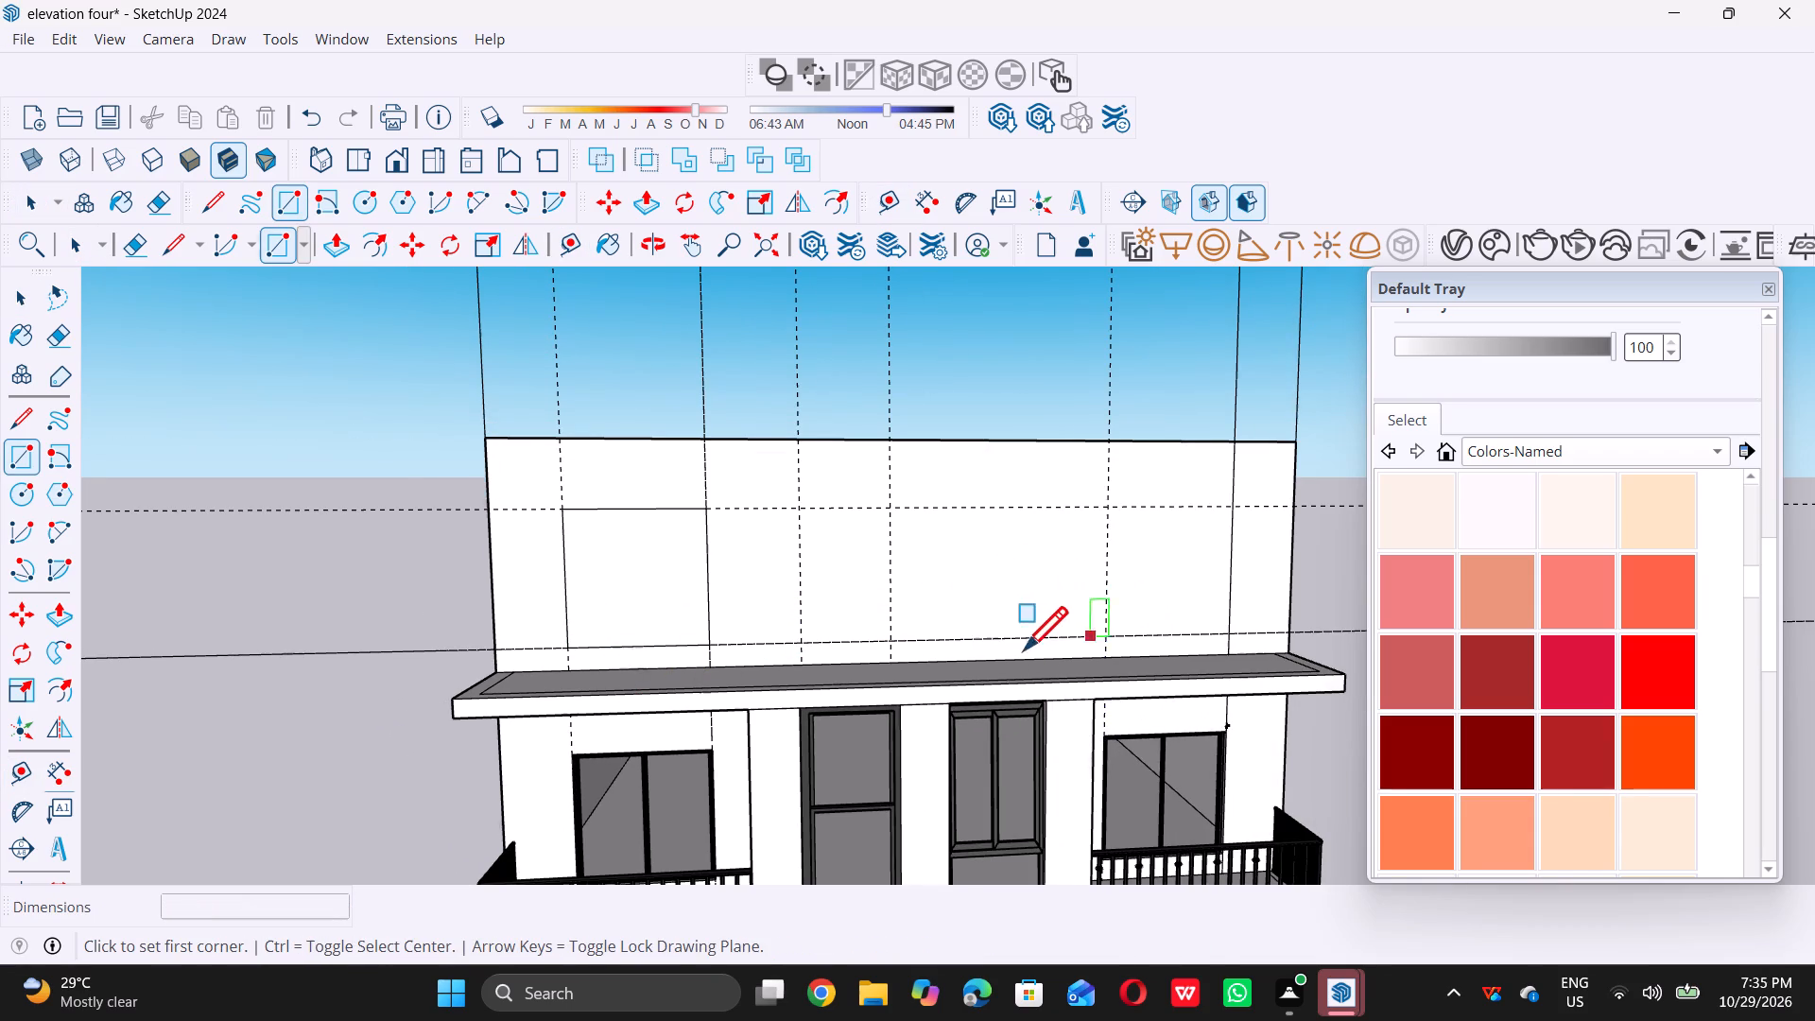
scroll(1024, 649, "down", 1)
middle_click_drag(1016, 650, 994, 647)
scroll(1142, 598, "up", 8)
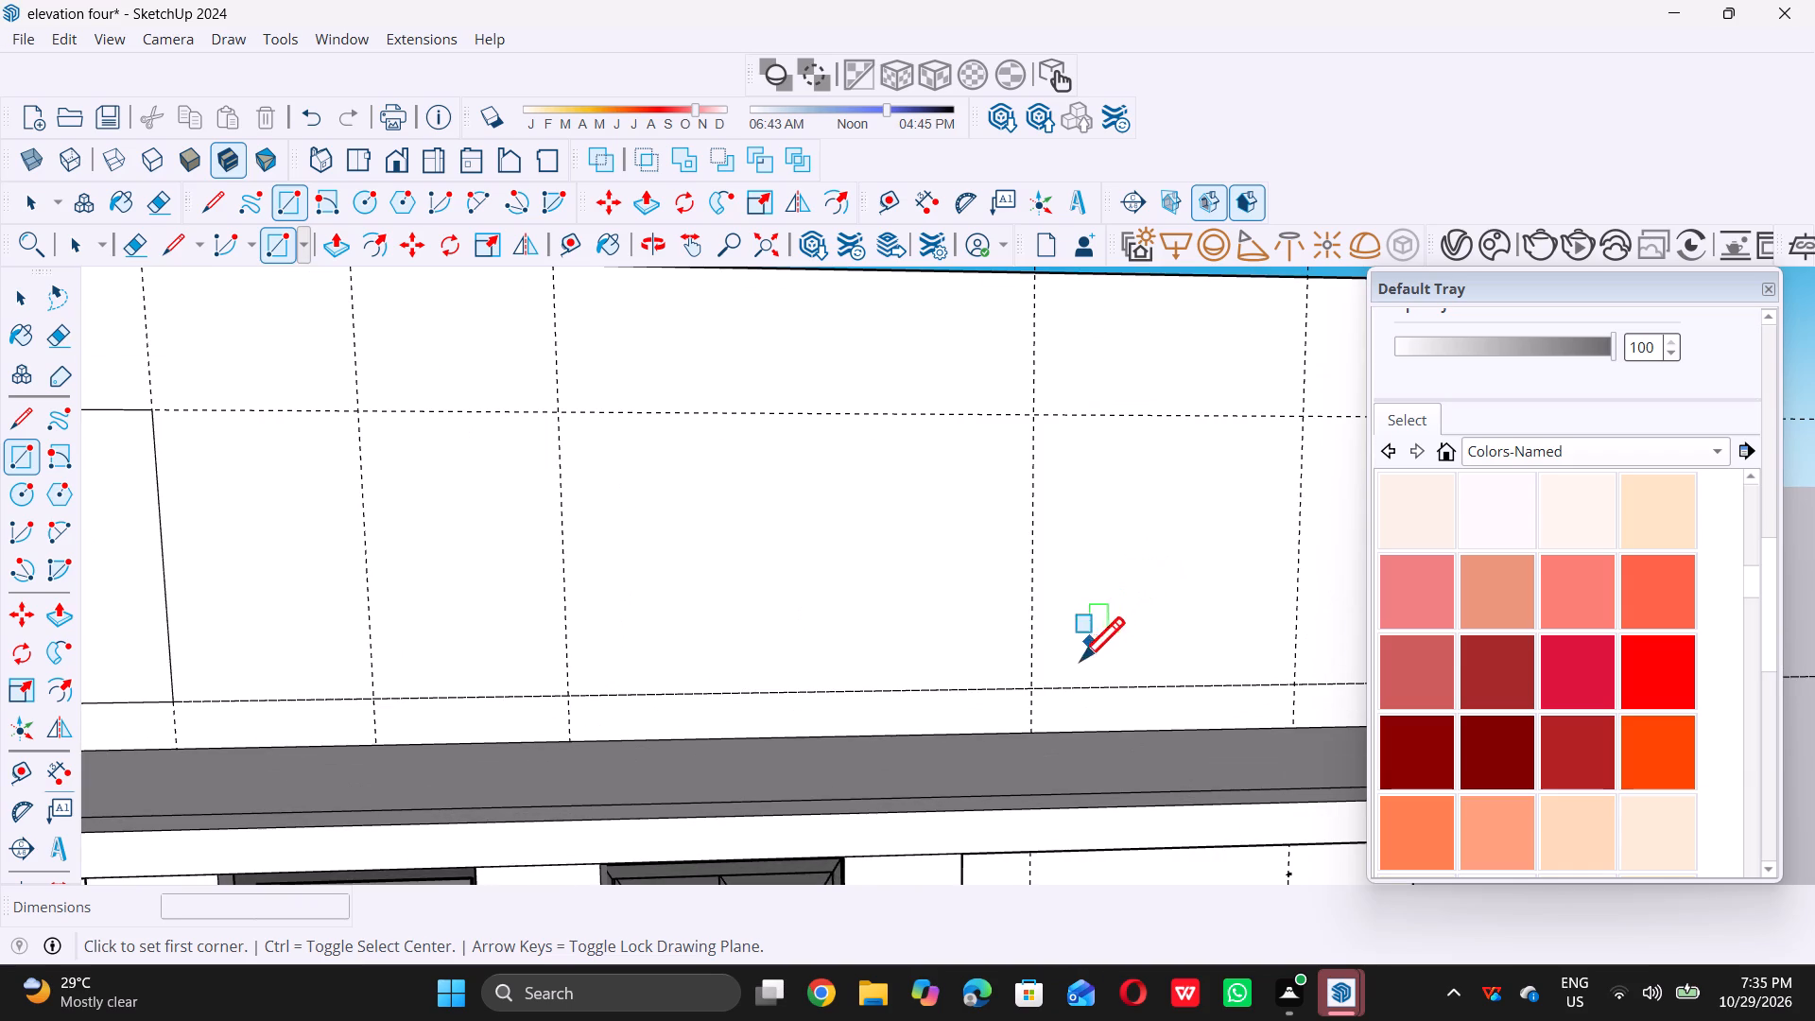
left_click(1041, 685)
scroll(1041, 685, "down", 5)
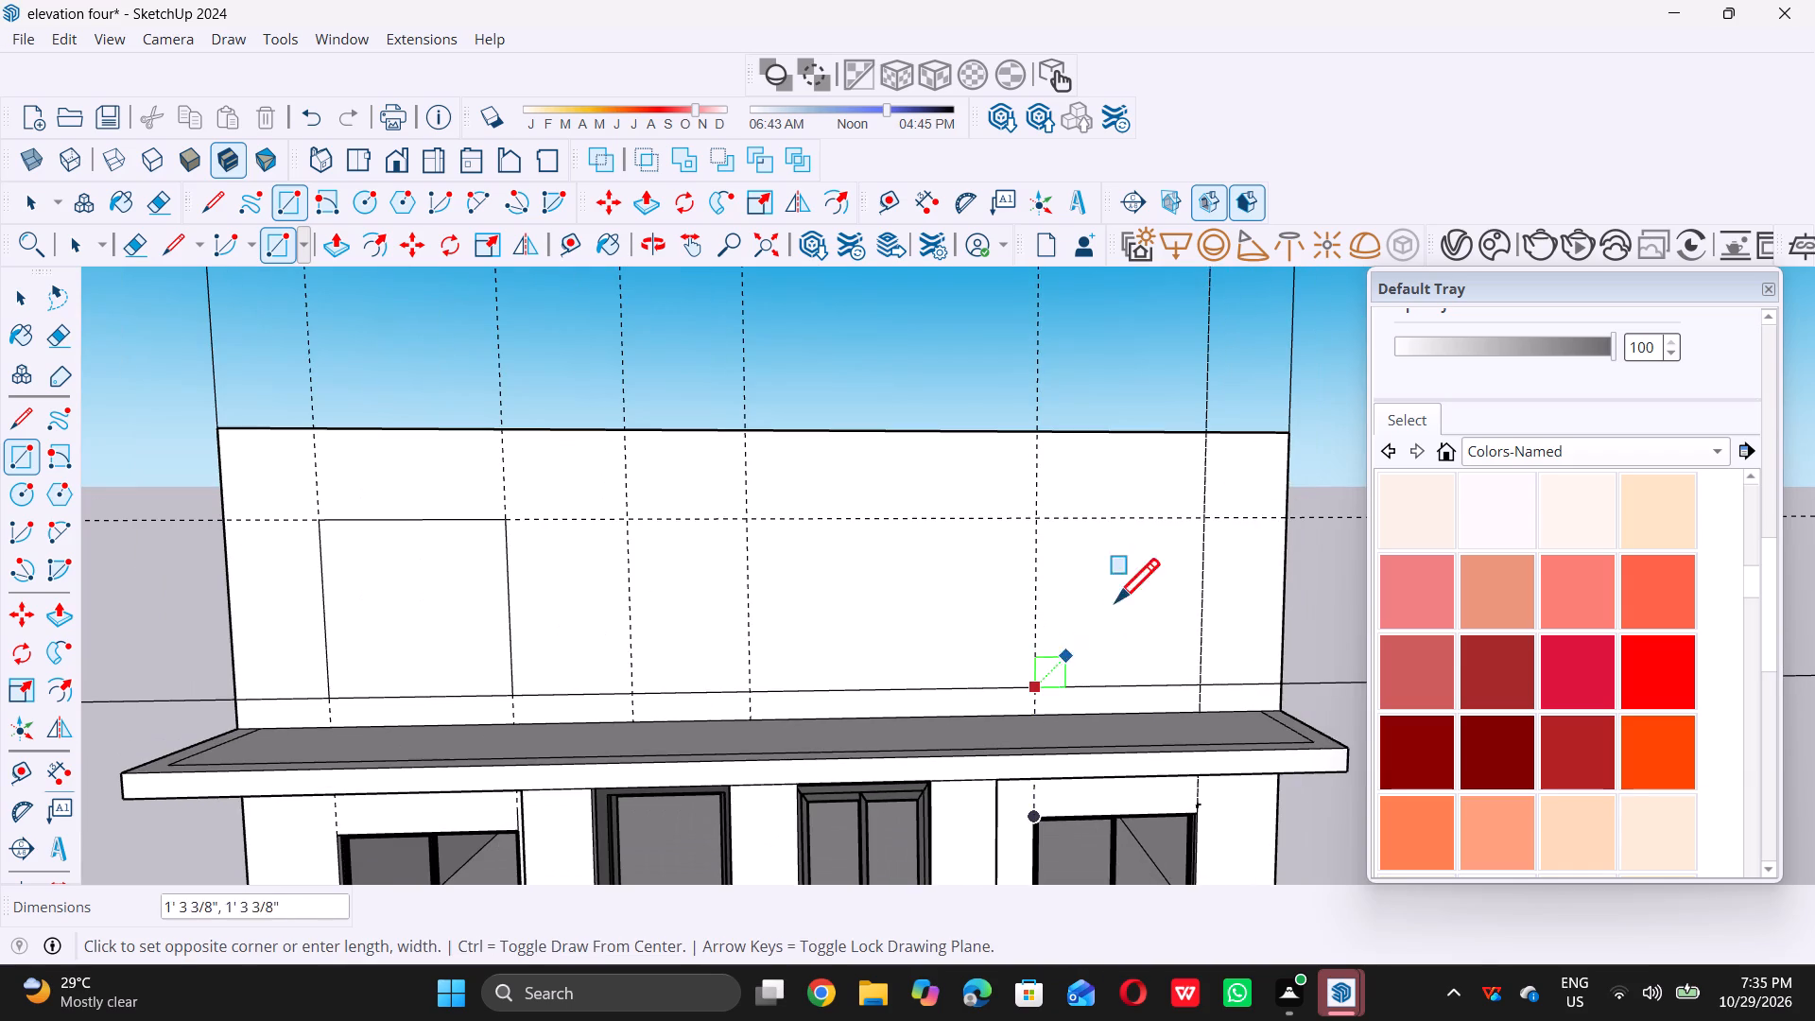
triple_click(1203, 520)
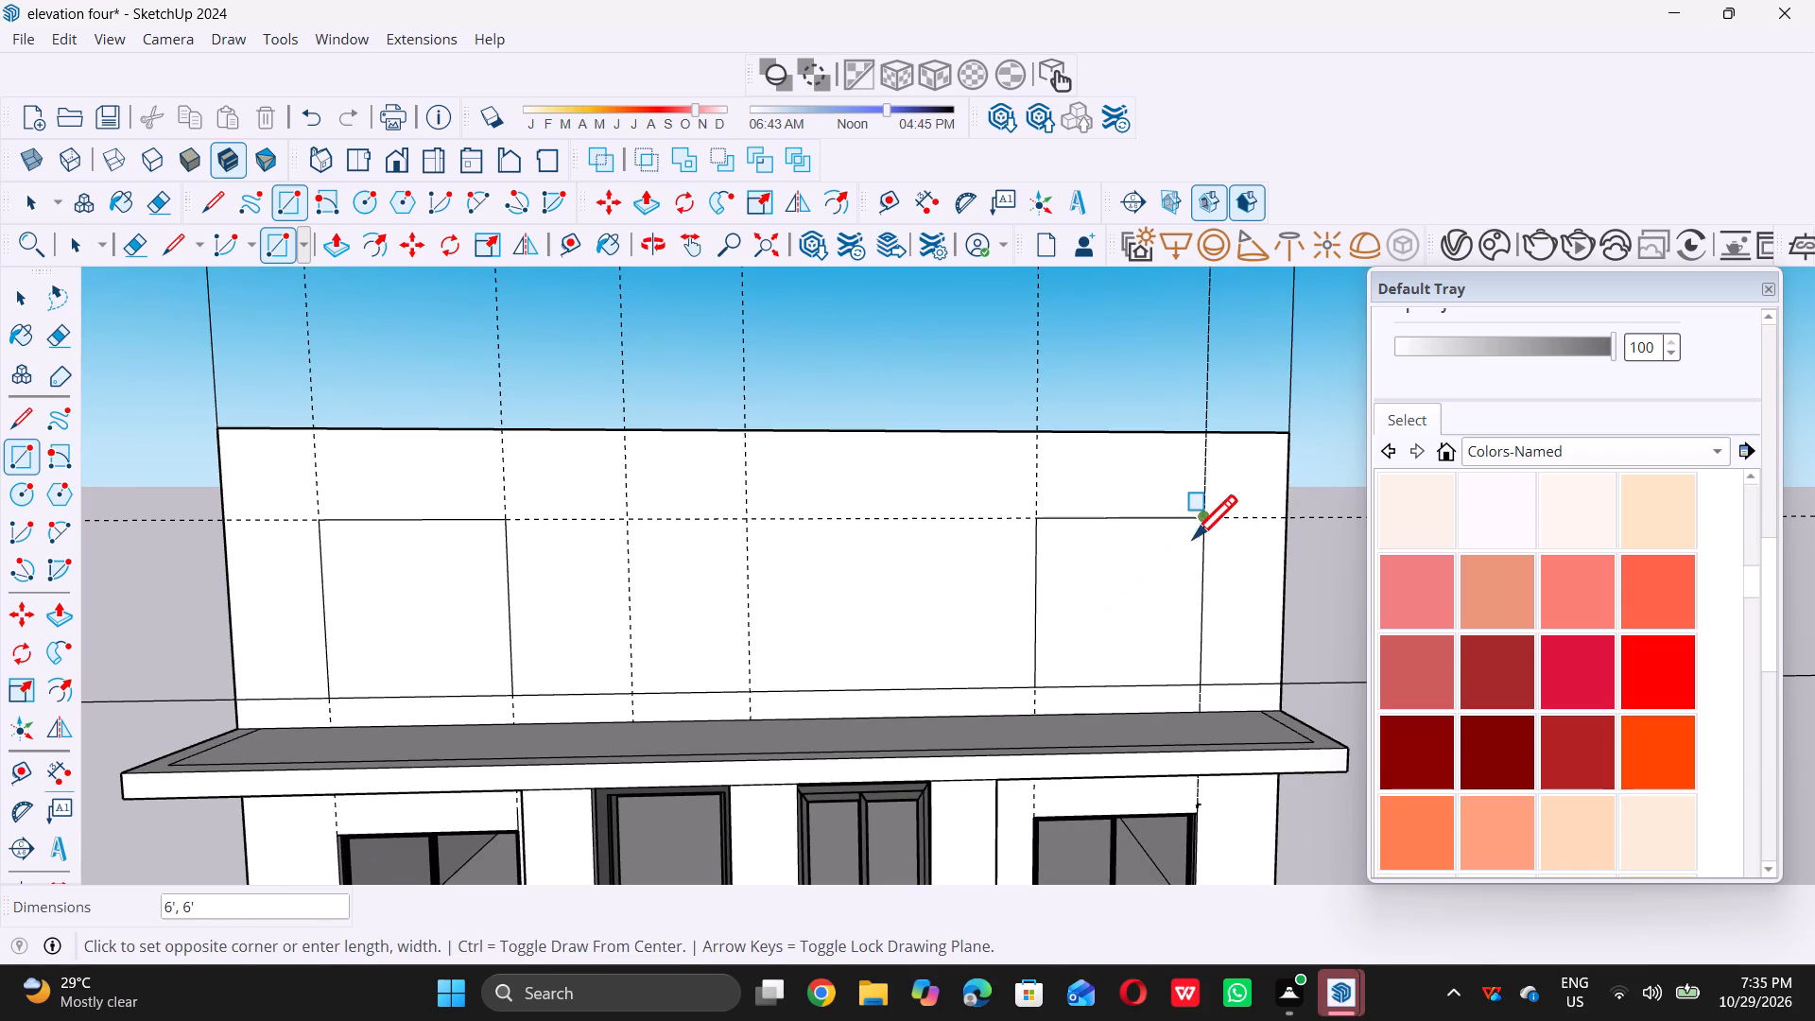
key("space")
Examine the whole building's front facade, comparing the lower floors' openings with the window outlines on the top-floor wall.
scroll(1008, 658, "down", 9)
middle_click_drag(901, 577, 908, 580)
scroll(899, 577, "down", 1)
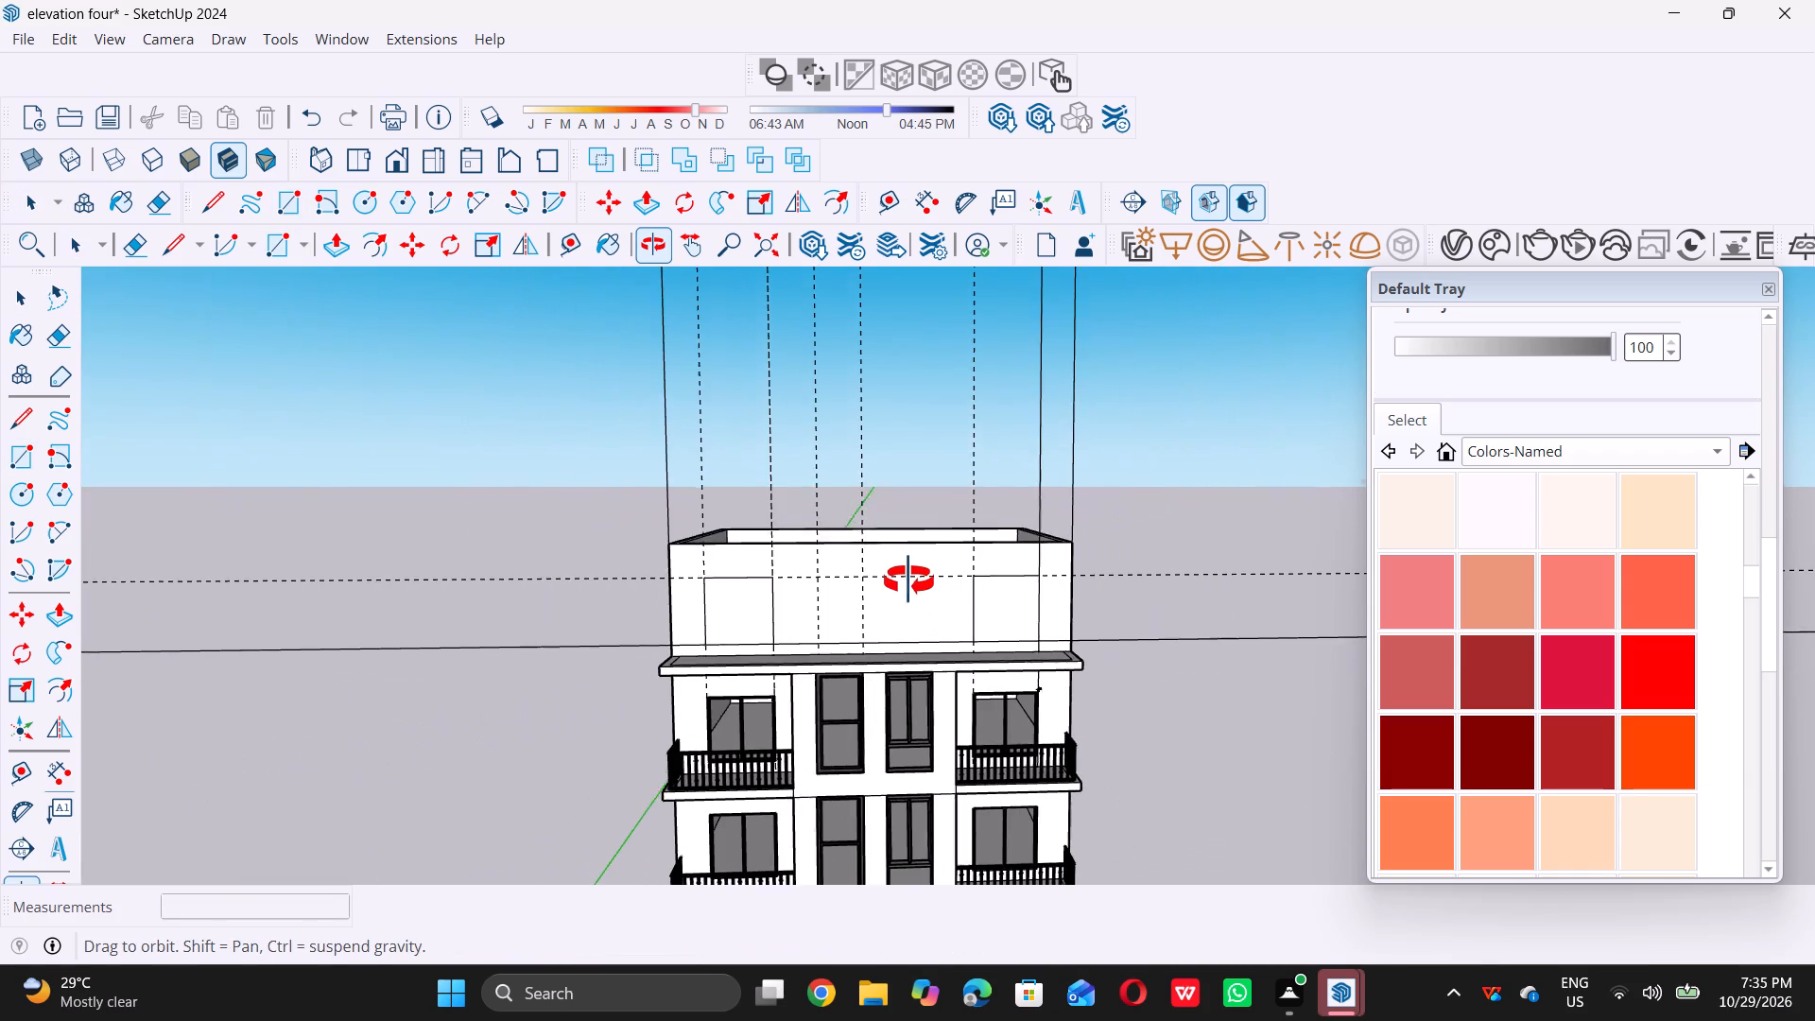
middle_click_drag(908, 580, 873, 564)
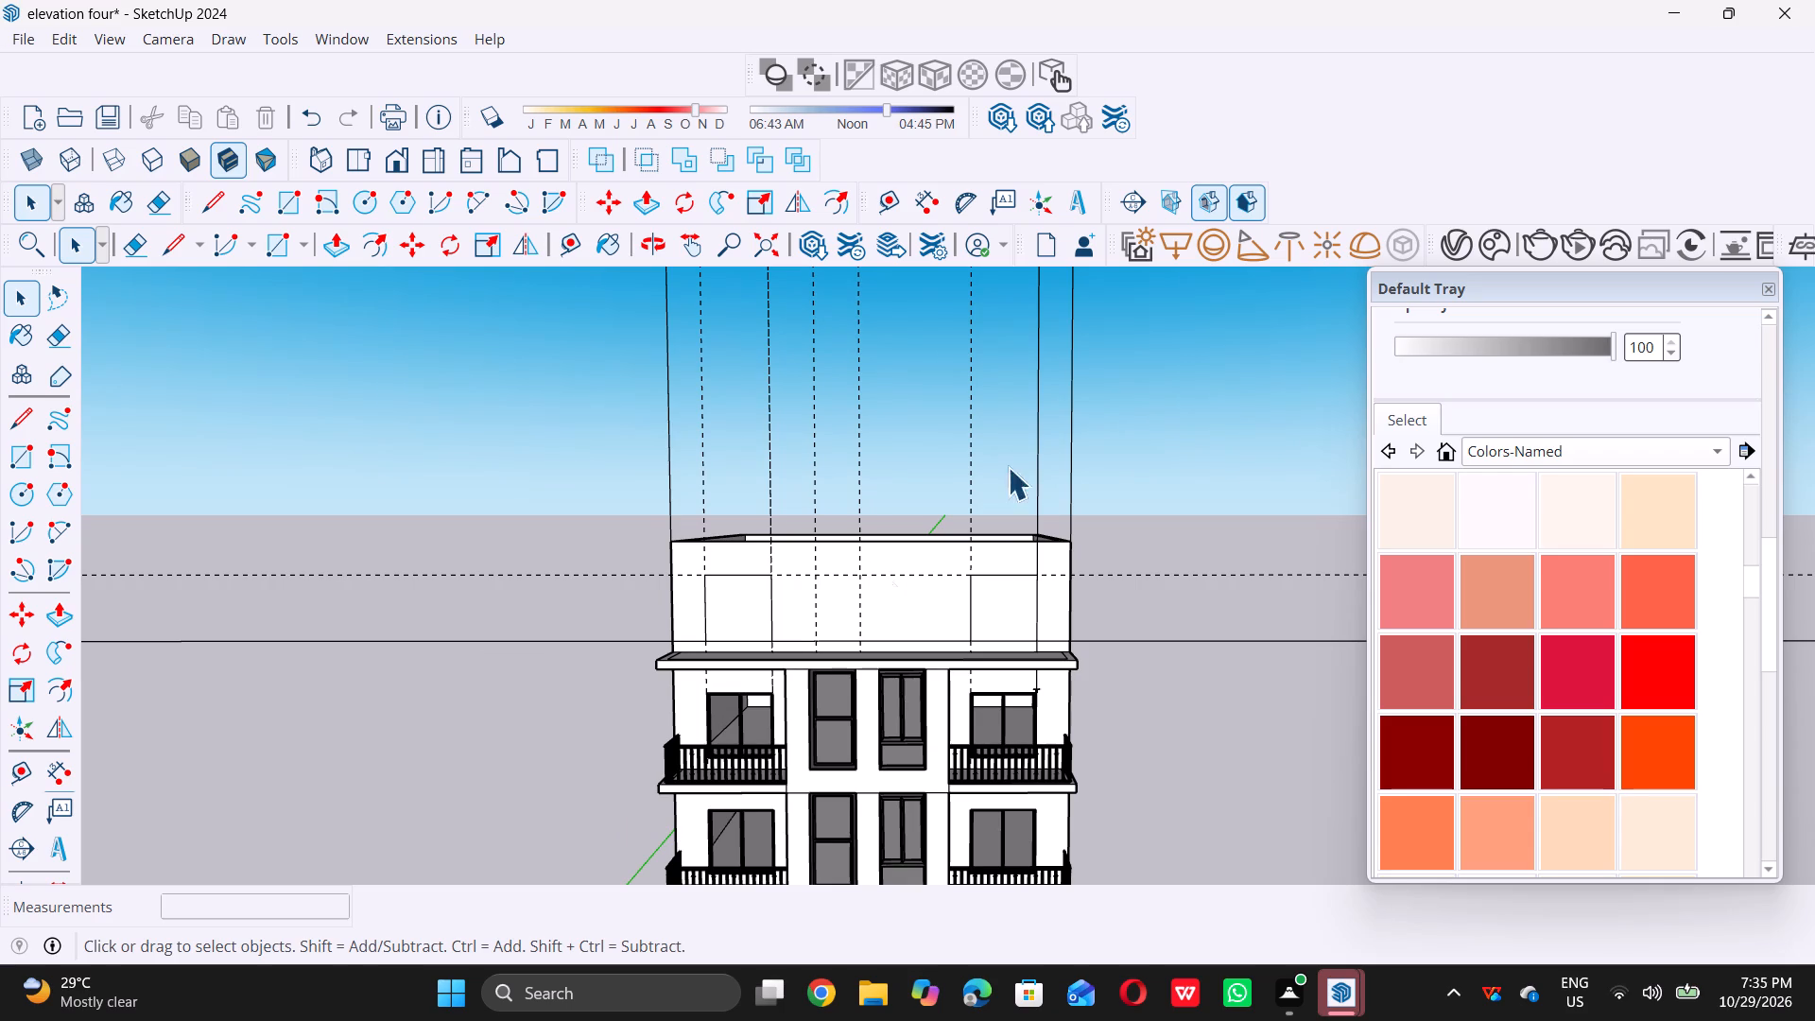
scroll(769, 489, "down", 10)
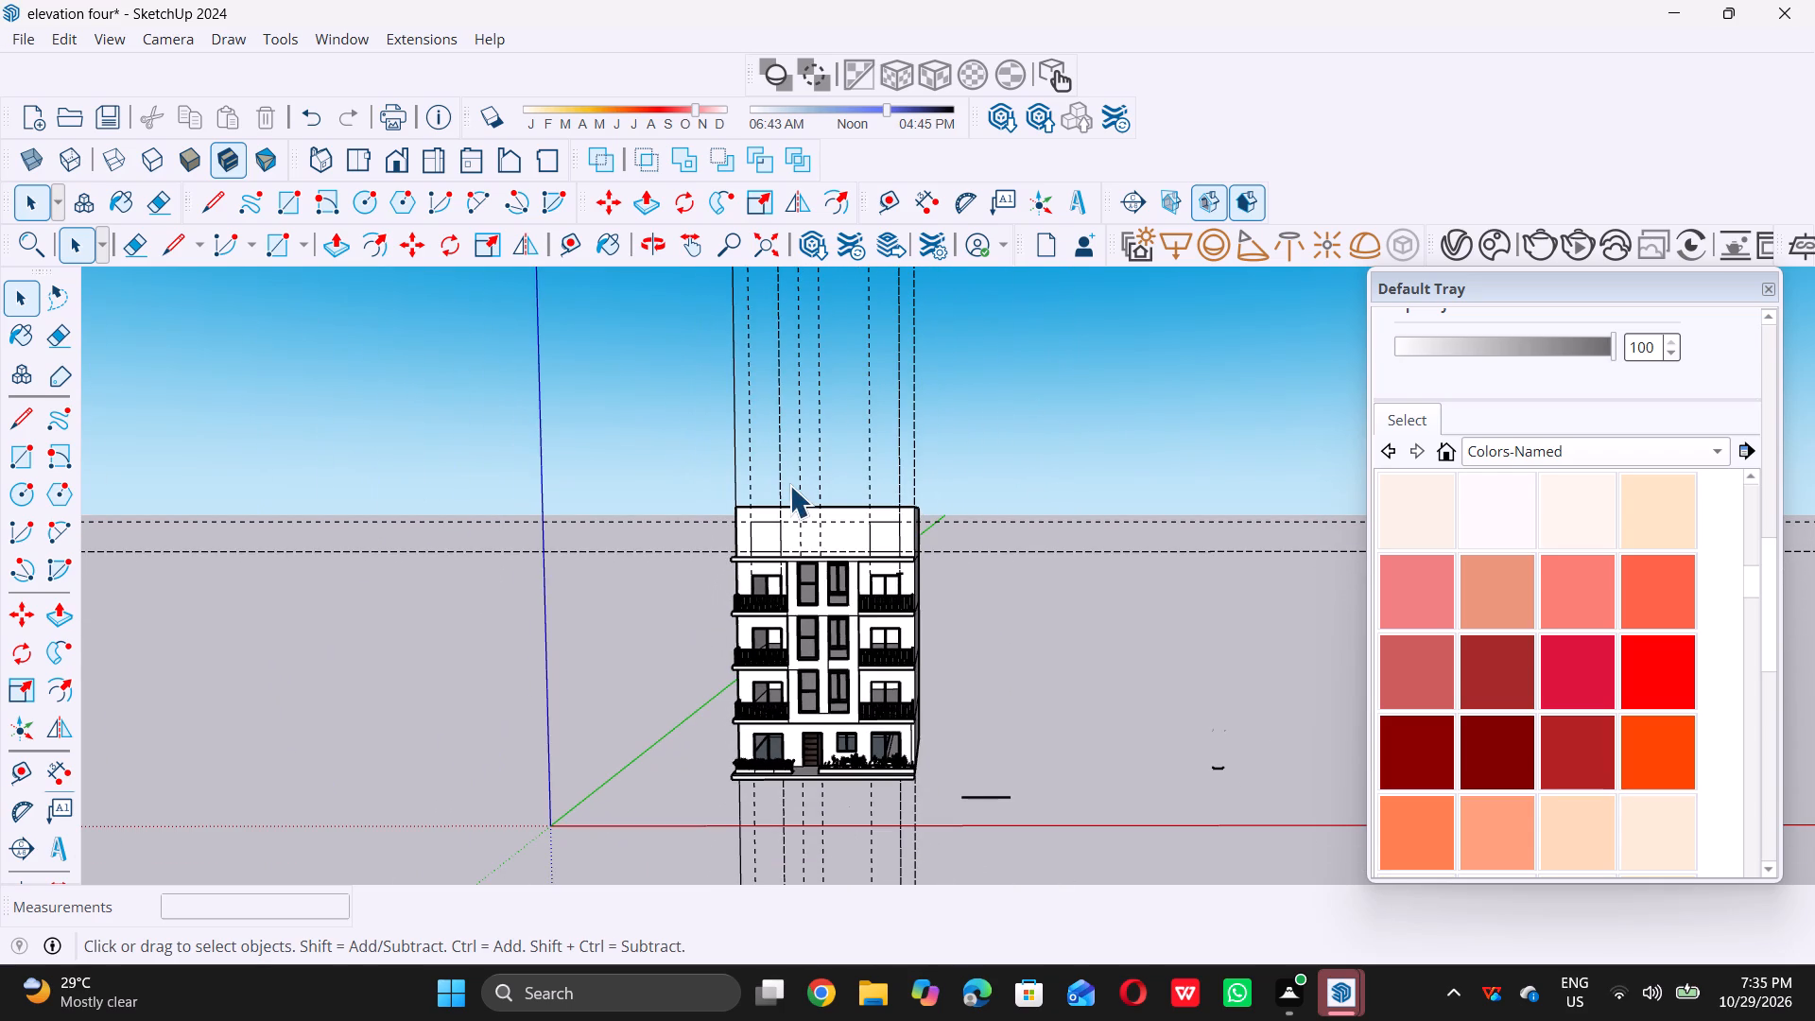
scroll(789, 459, "down", 4)
middle_click_drag(767, 482, 856, 528)
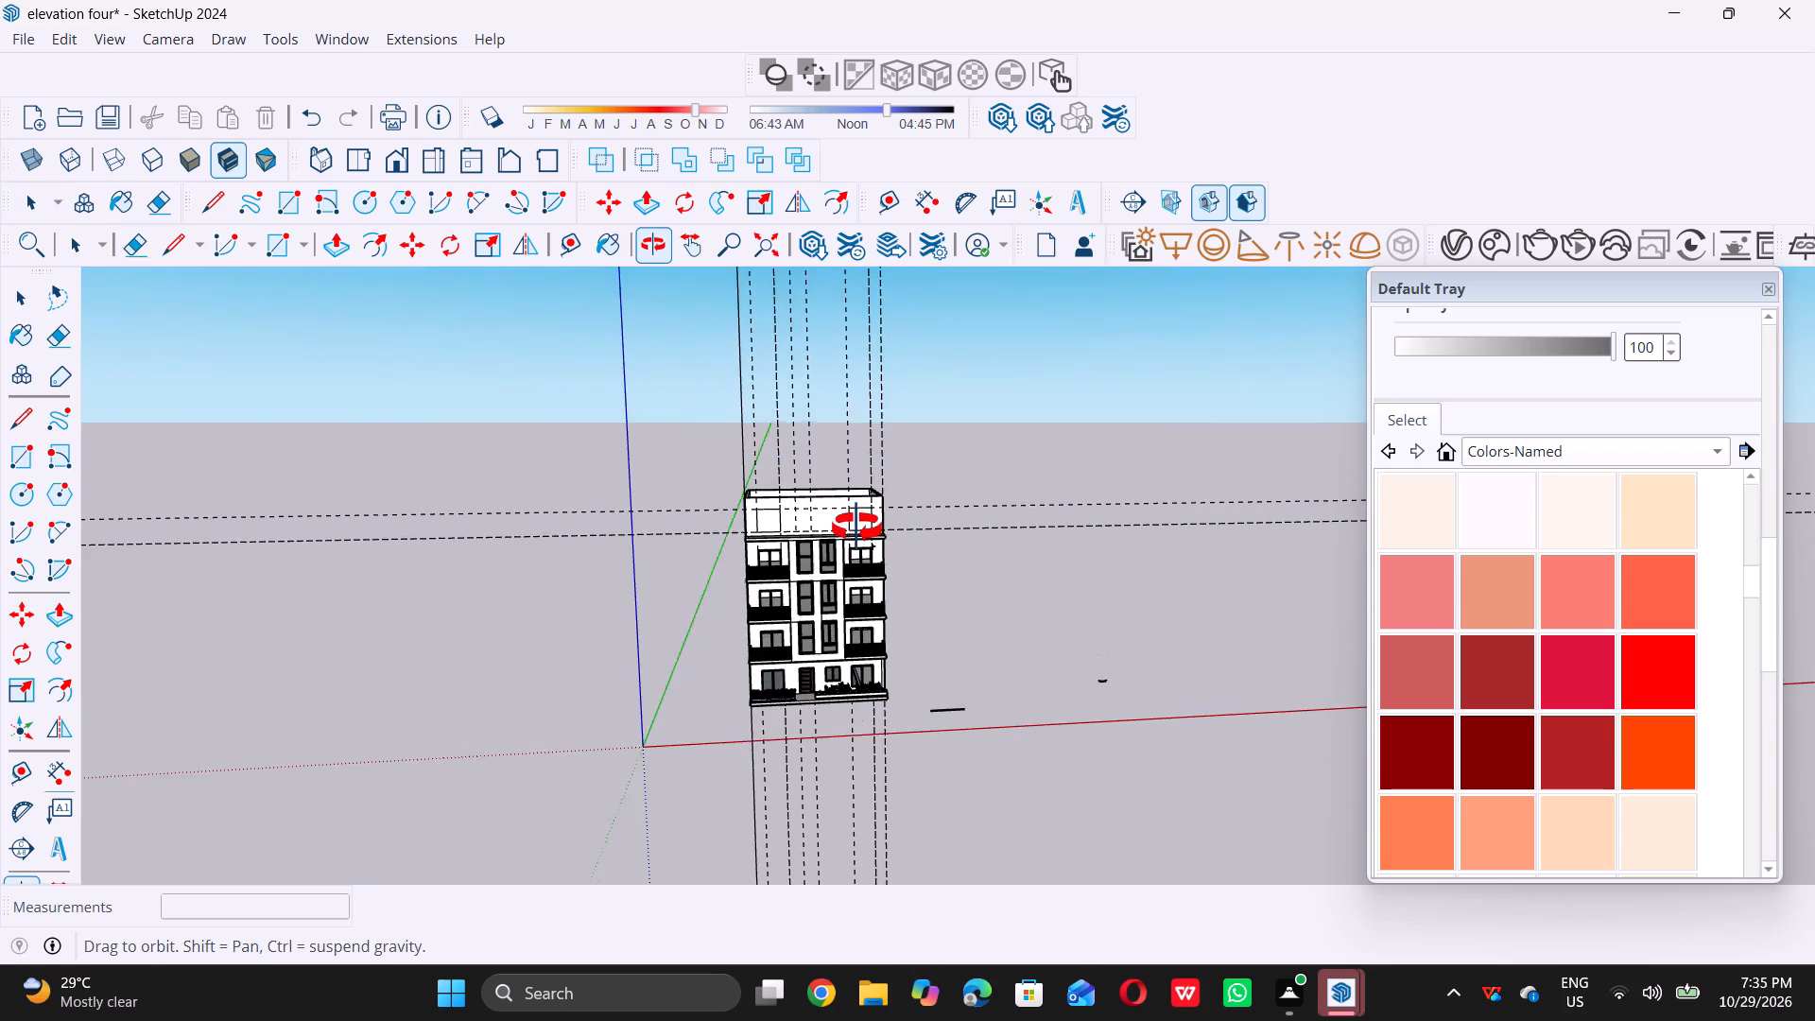
middle_click_drag(856, 528, 882, 522)
scroll(757, 649, "up", 10)
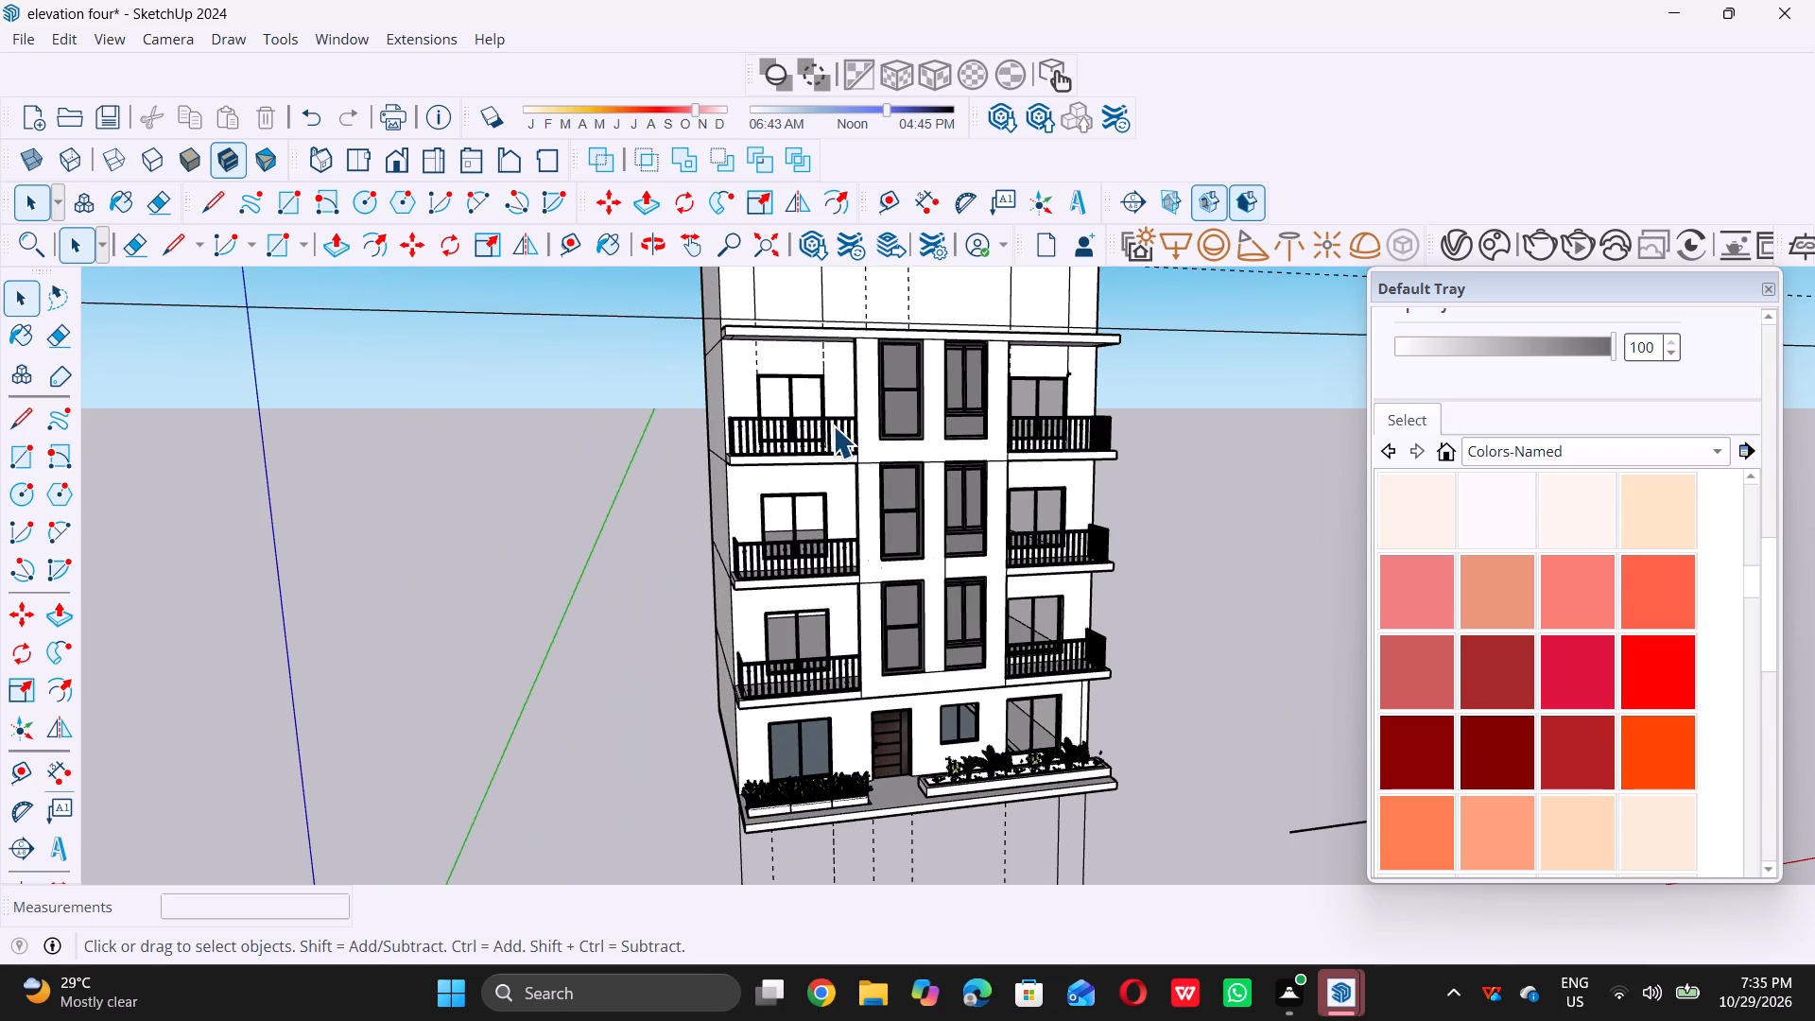
scroll(640, 631, "down", 7)
scroll(690, 697, "down", 4)
scroll(687, 514, "down", 1)
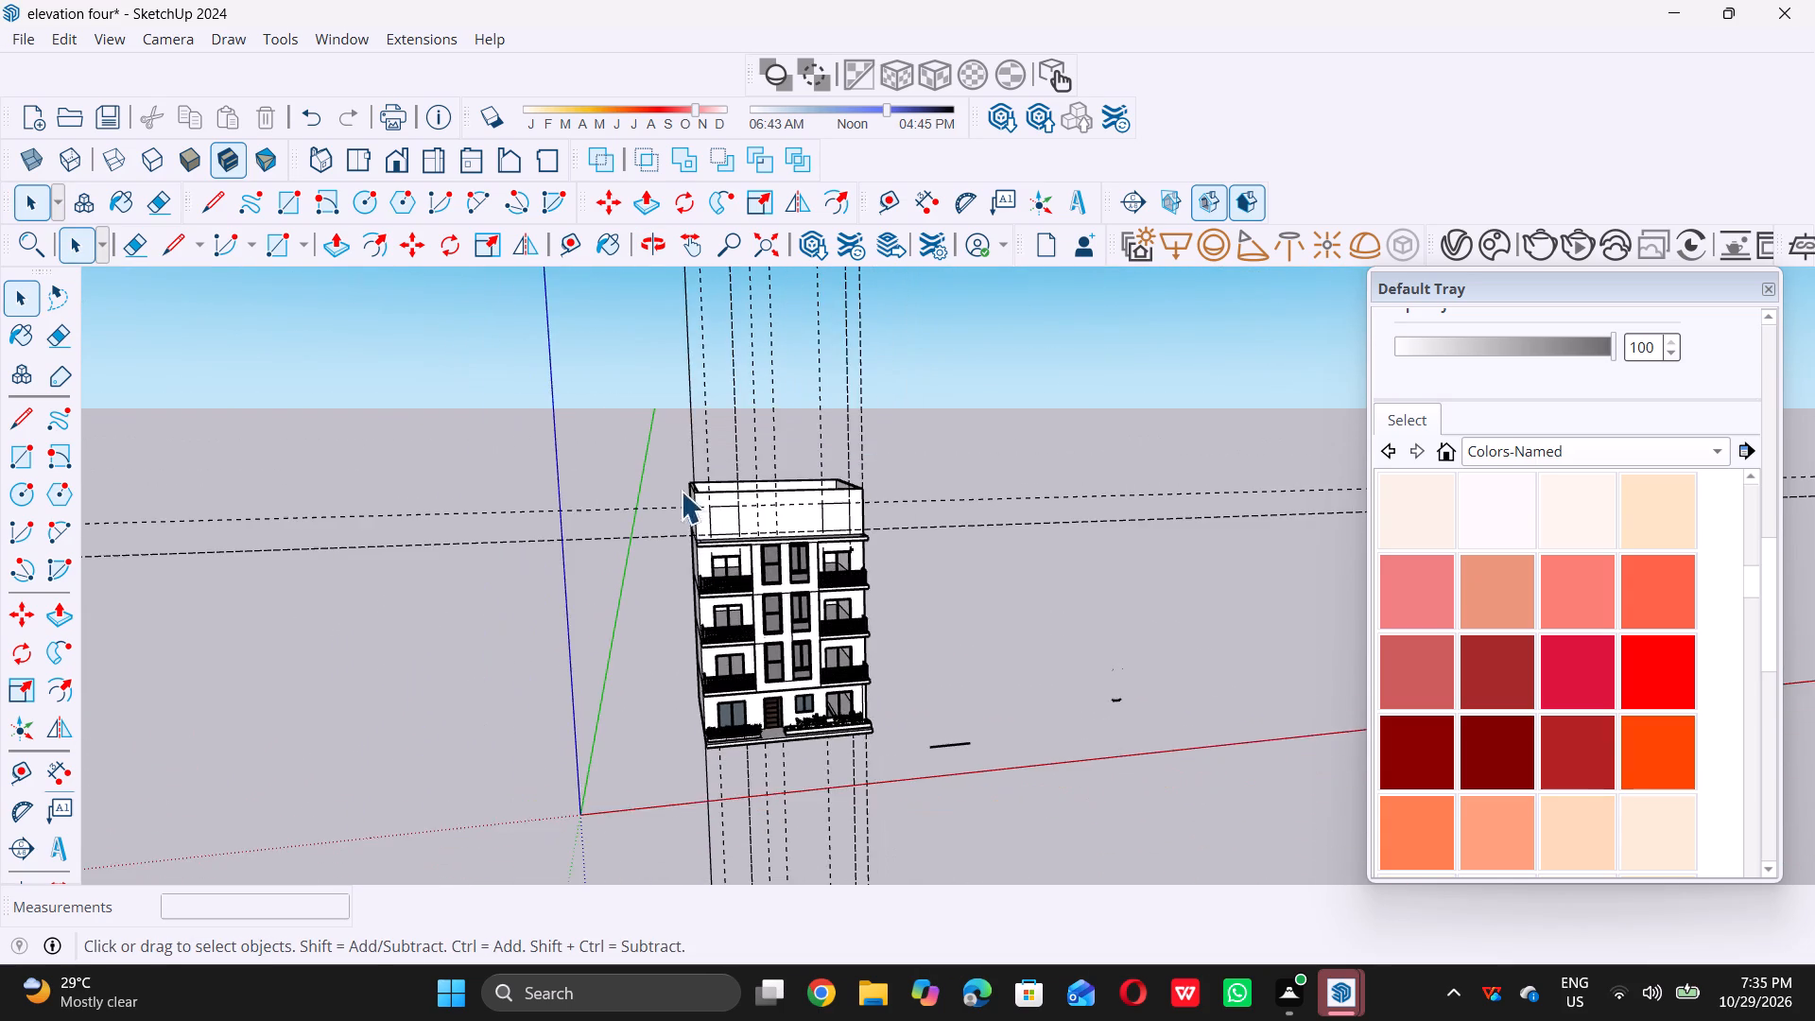
middle_click_drag(680, 477, 788, 504)
scroll(752, 496, "up", 6)
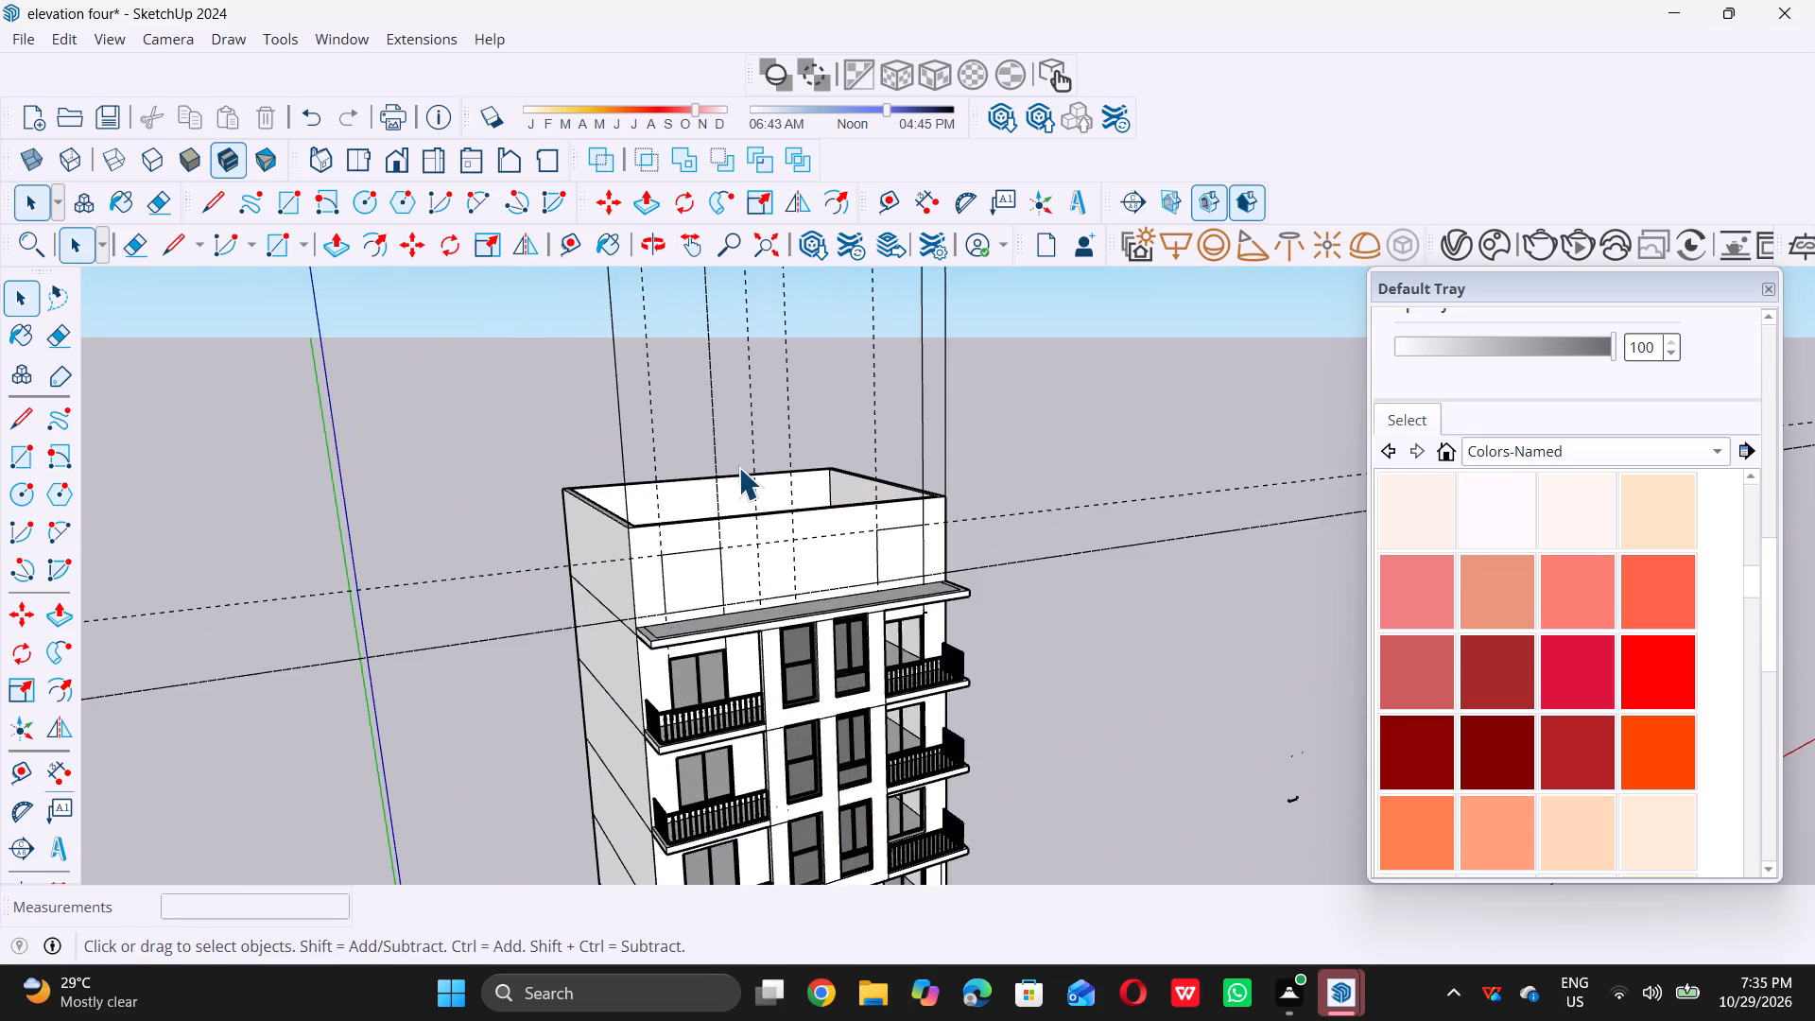
scroll(738, 467, "up", 2)
scroll(602, 672, "down", 10)
middle_click_drag(631, 686, 656, 635)
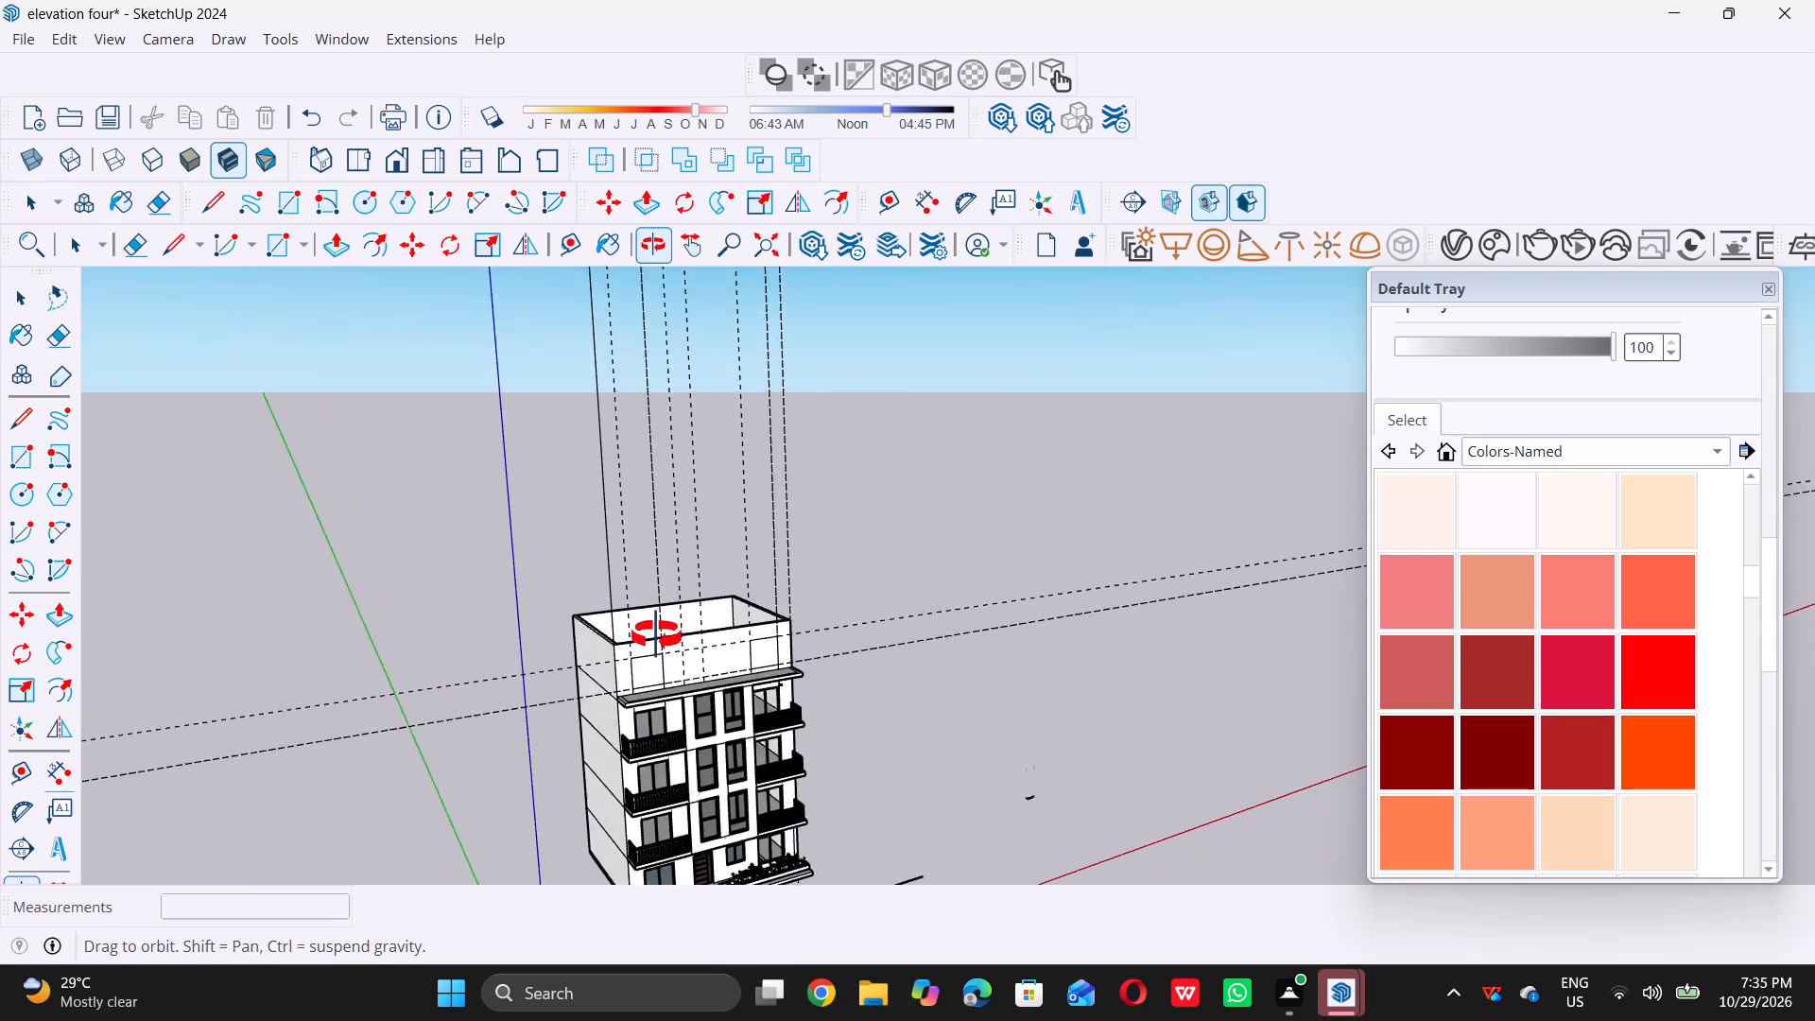
middle_click_drag(656, 635, 653, 632)
scroll(646, 645, "up", 5)
scroll(600, 607, "down", 1)
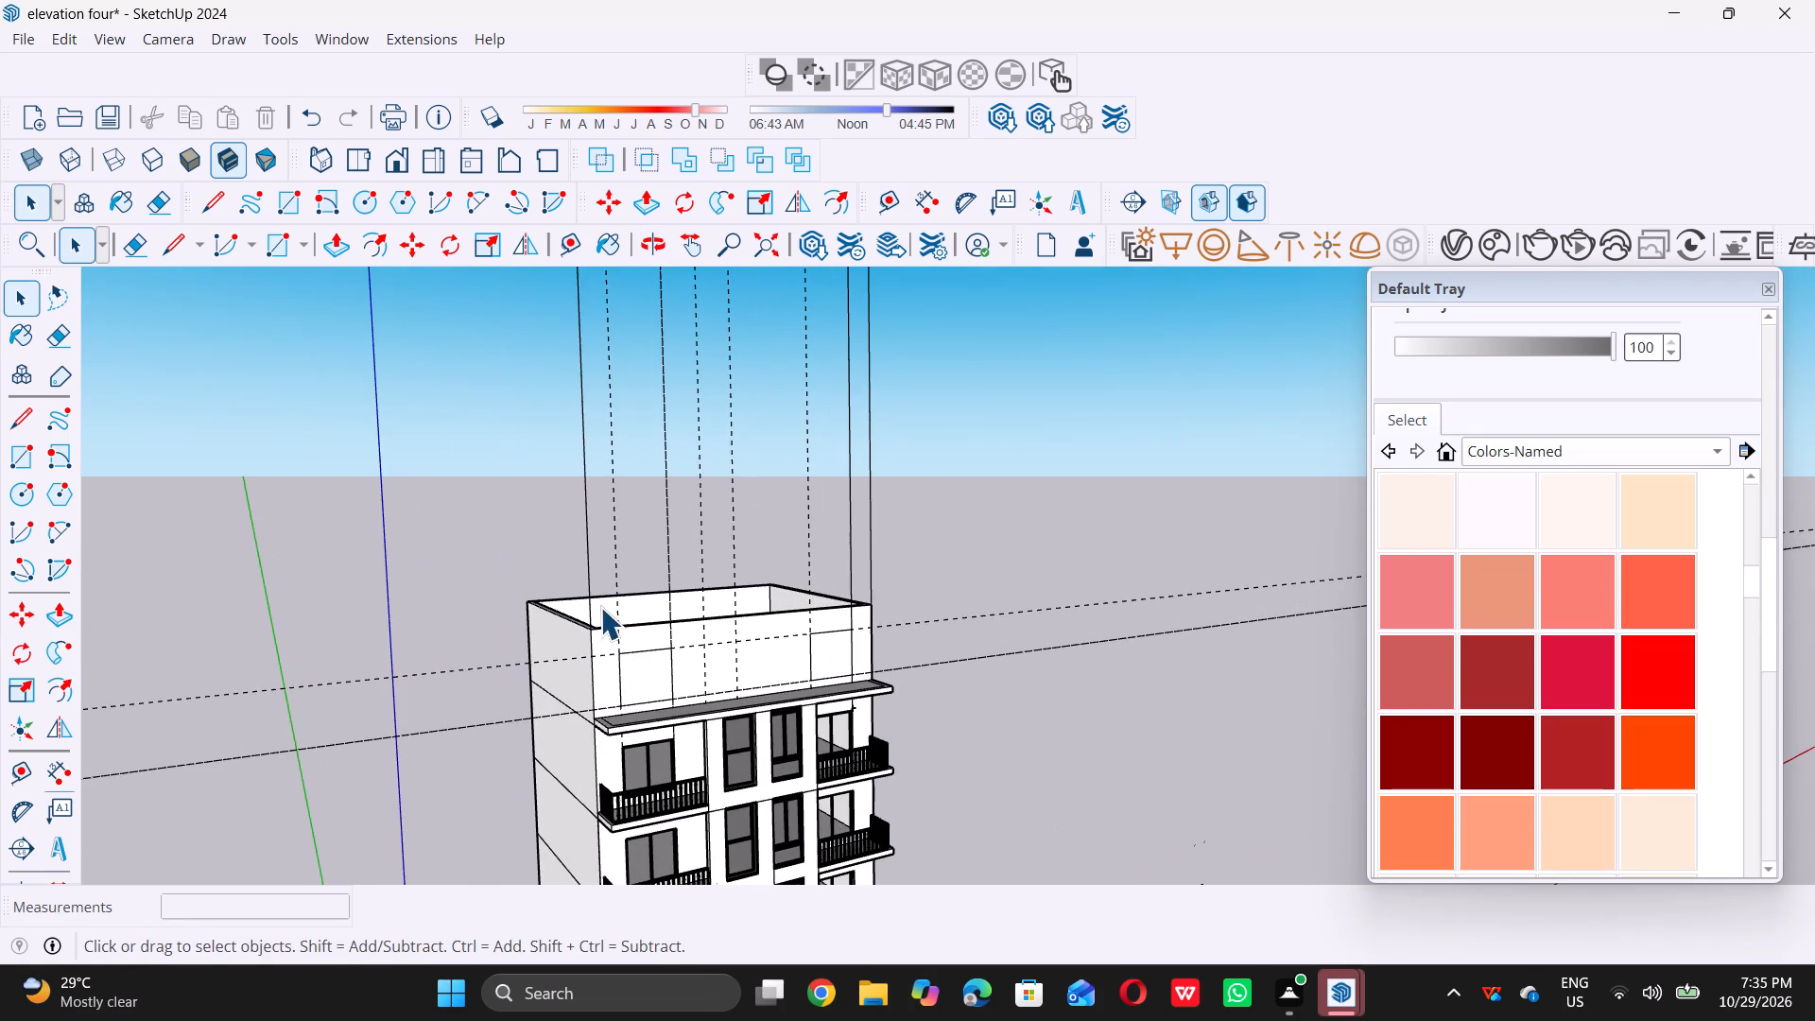
Draw a 4' by 7' window rectangle between the third and fourth vertical guides on the top-floor front wall.
scroll(691, 659, "up", 9)
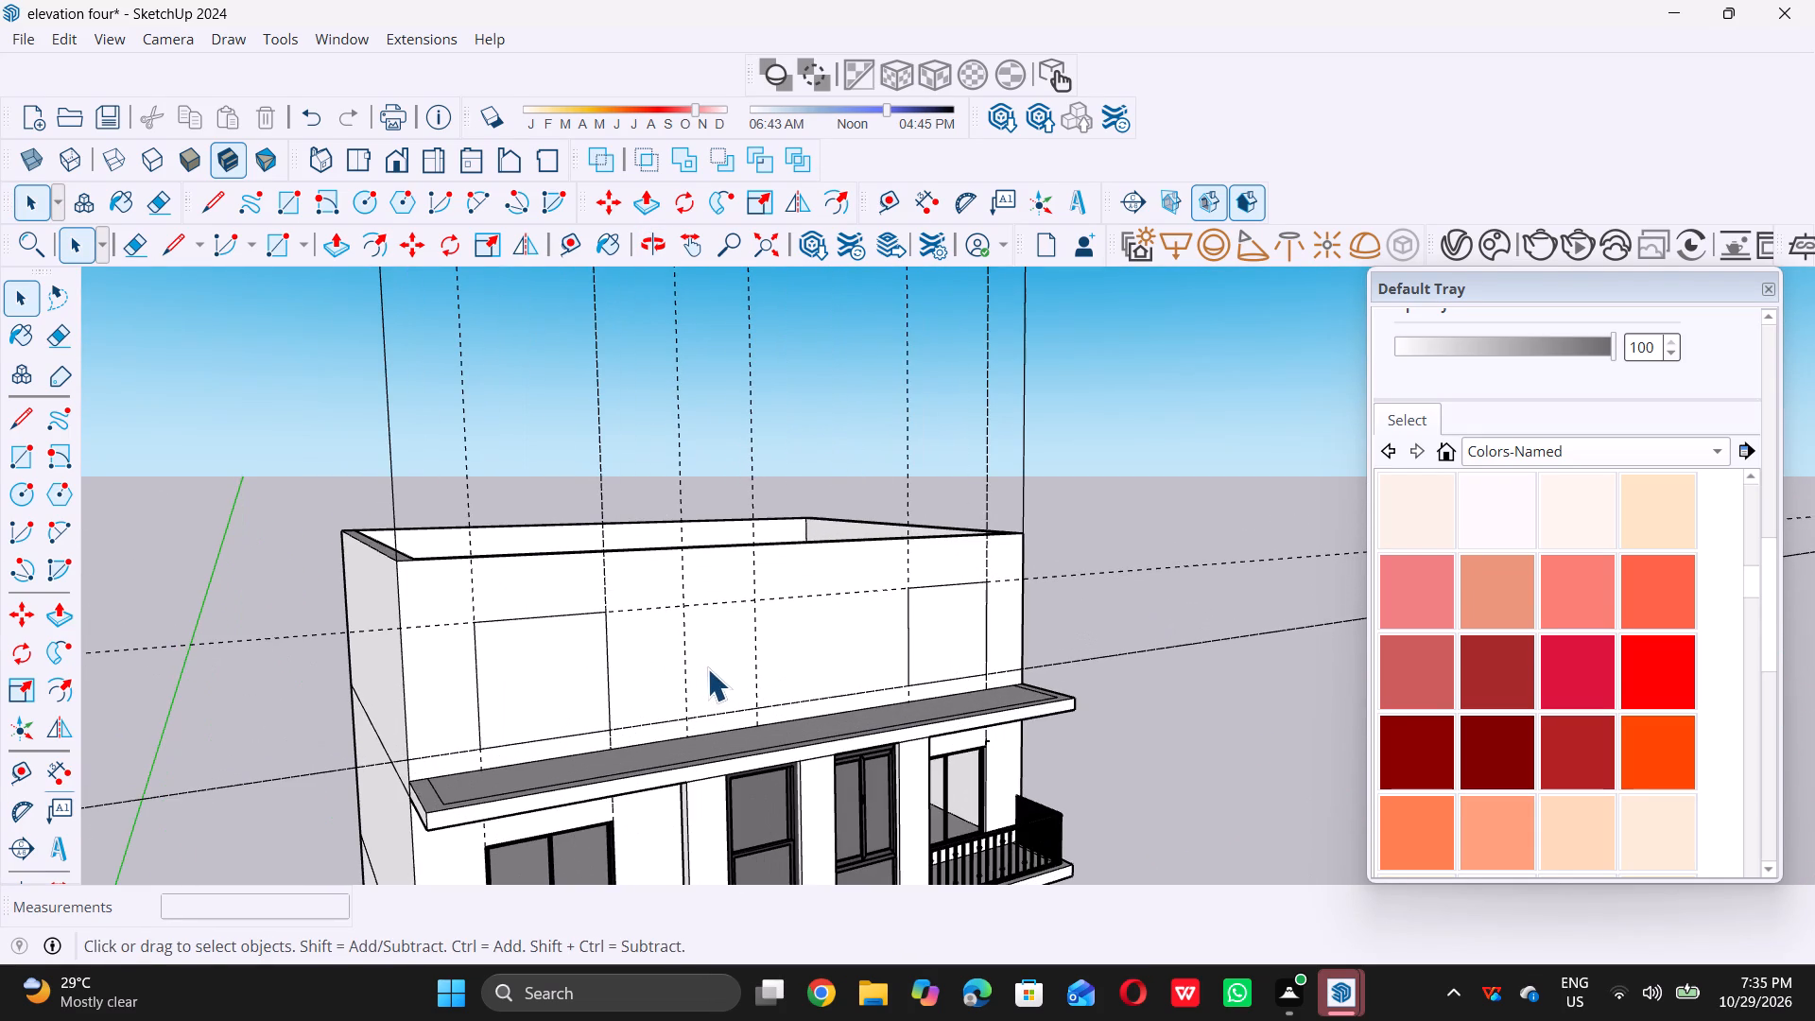
key("r")
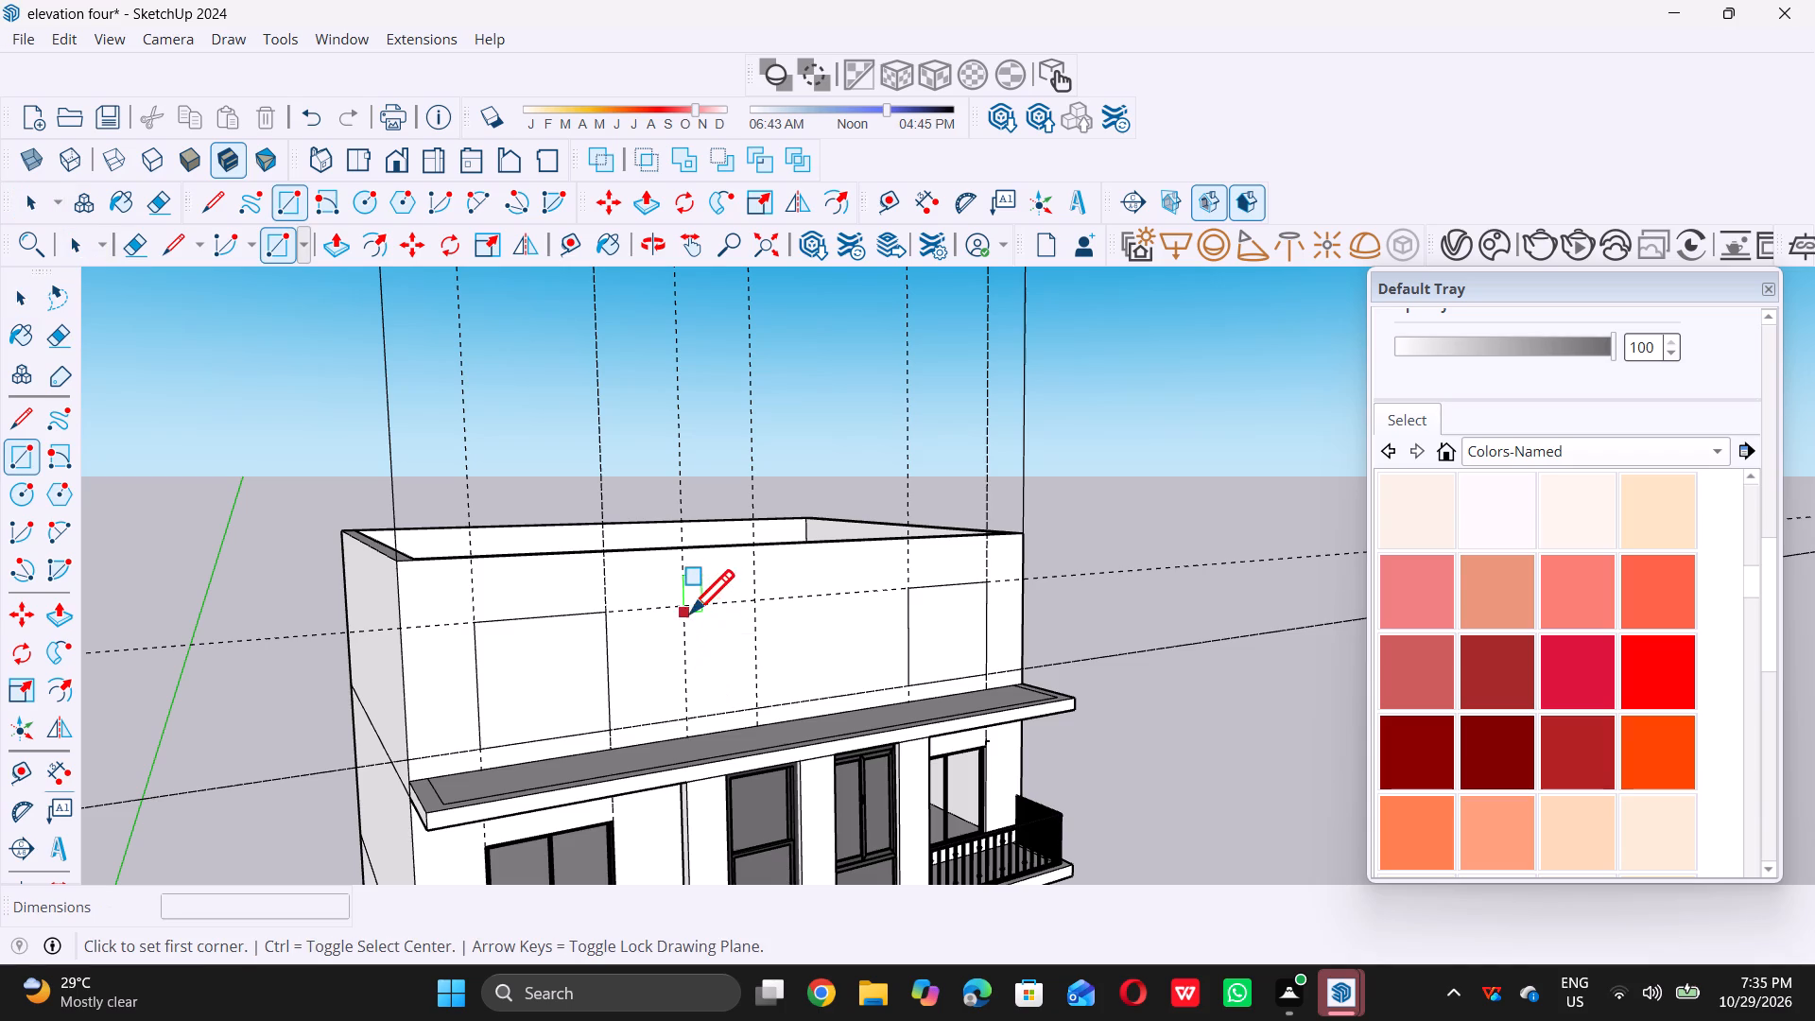
double_click(686, 607)
scroll(751, 711, "up", 6)
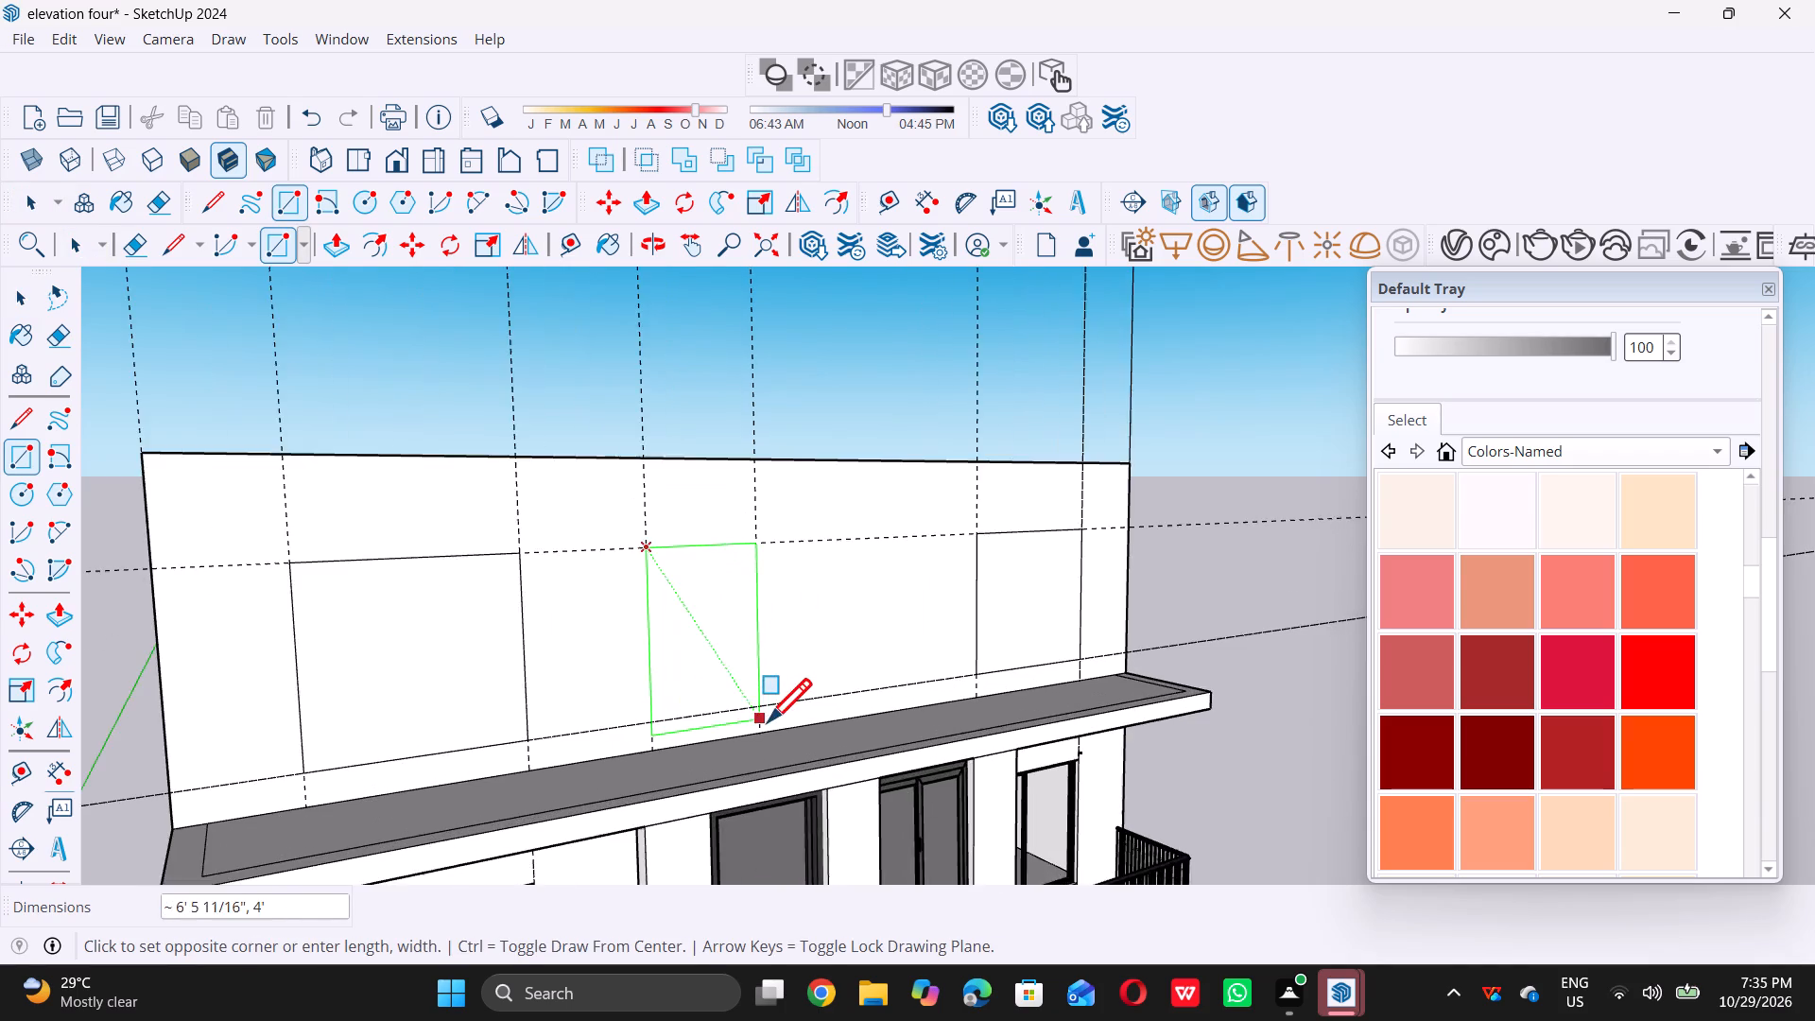
scroll(768, 721, "up", 2)
triple_click(758, 733)
left_click(758, 733)
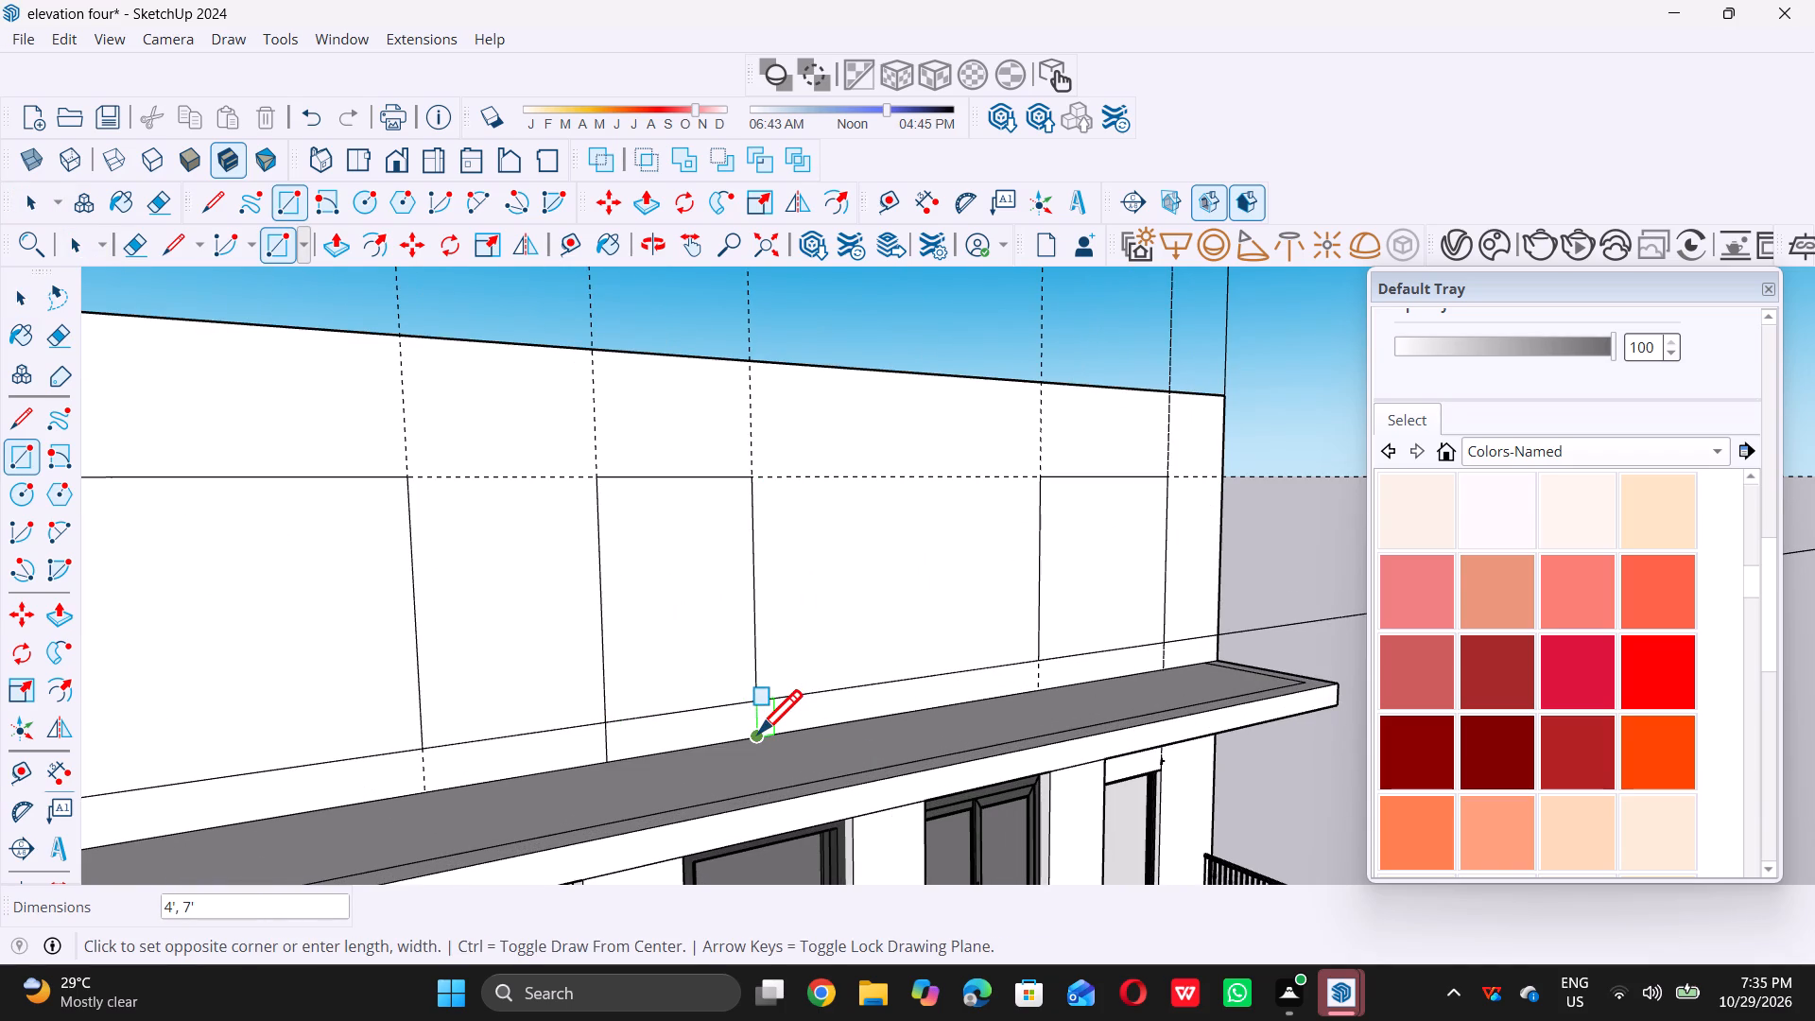
key("space")
Examine the top floor from above, comparing its front wall outlines with the openings on the floors below.
scroll(758, 733, "down", 13)
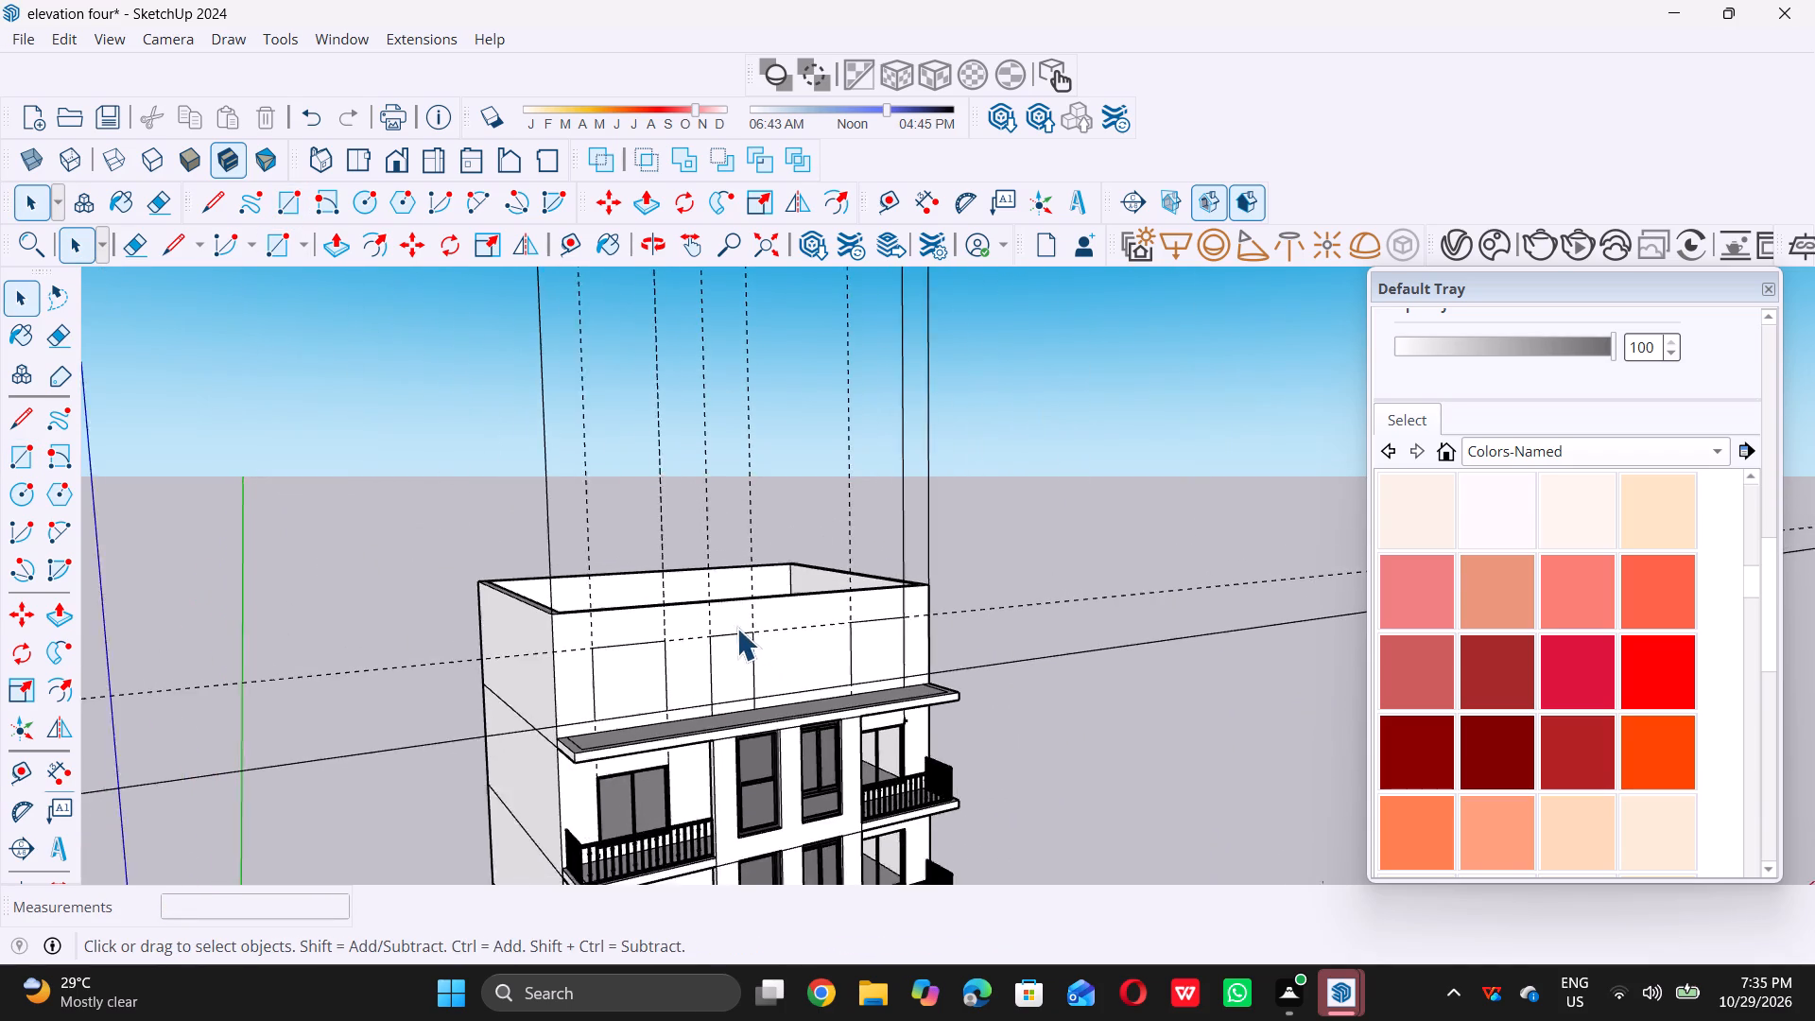
scroll(736, 628, "down", 7)
middle_click_drag(605, 606, 688, 697)
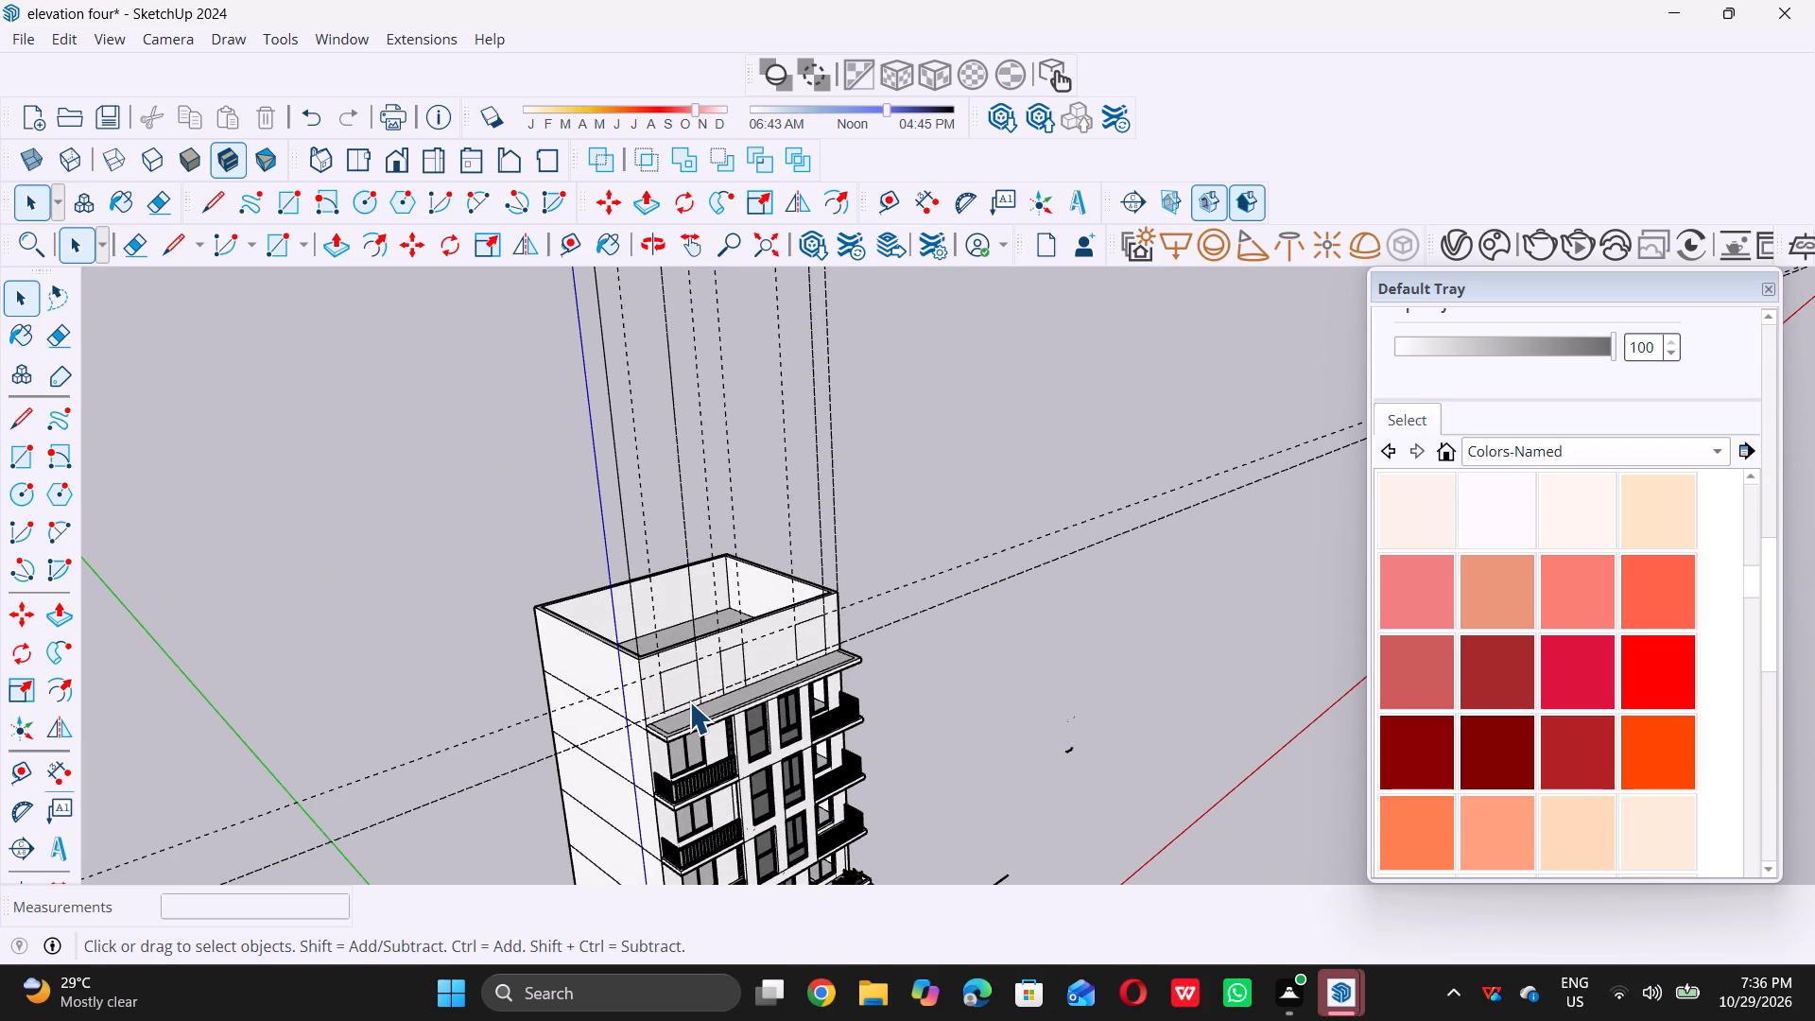
scroll(769, 739, "down", 3)
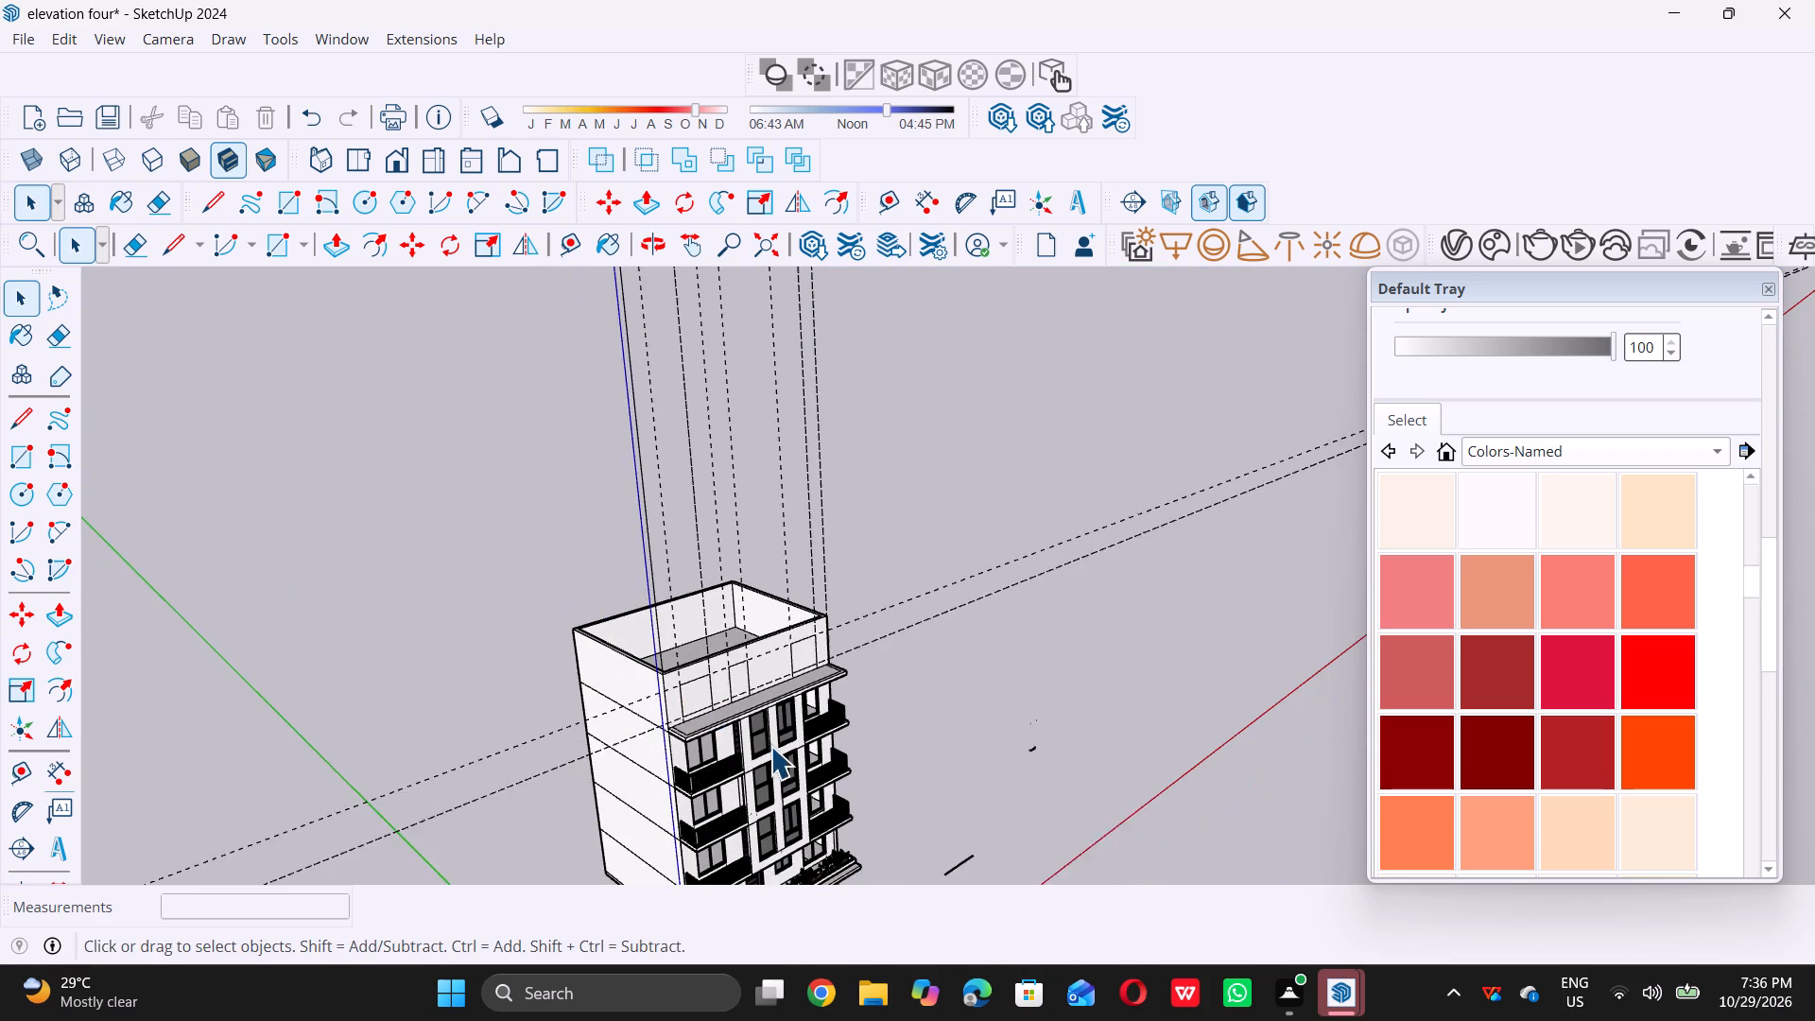
scroll(698, 702, "up", 5)
middle_click_drag(711, 709, 718, 683)
scroll(718, 683, "up", 6)
scroll(636, 662, "down", 7)
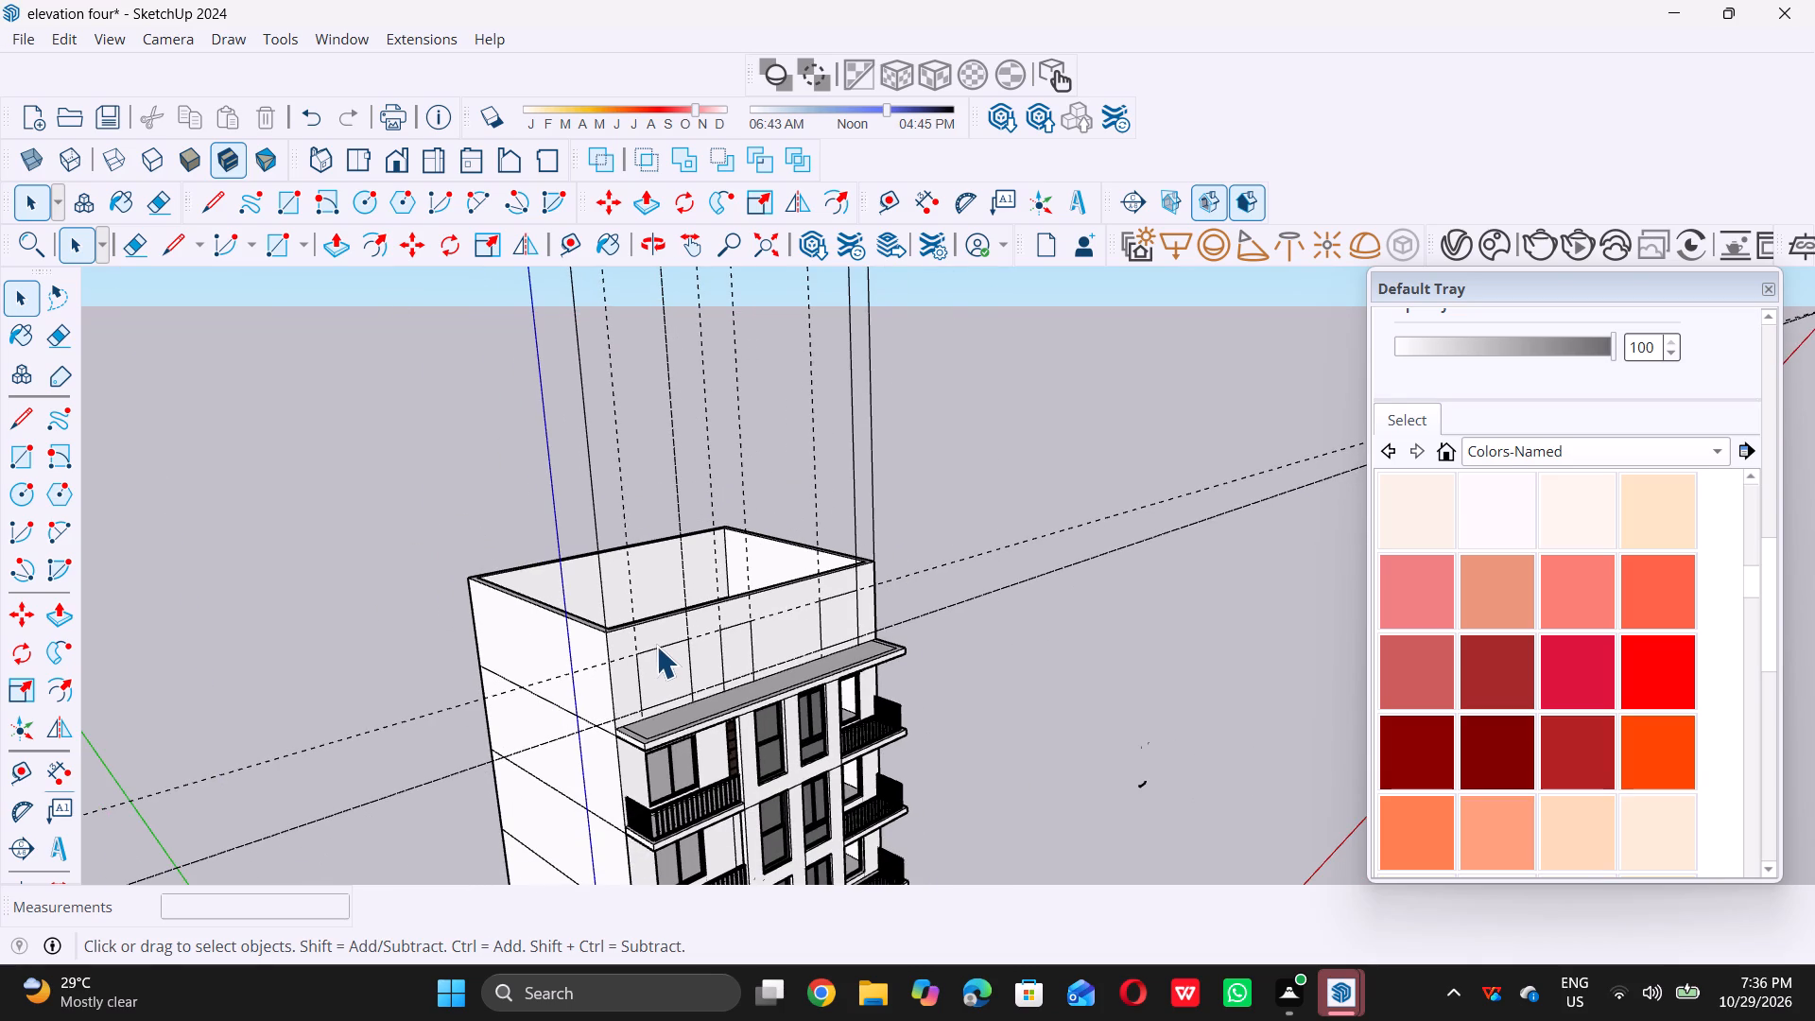
scroll(656, 646, "down", 4)
middle_click_drag(656, 640, 729, 703)
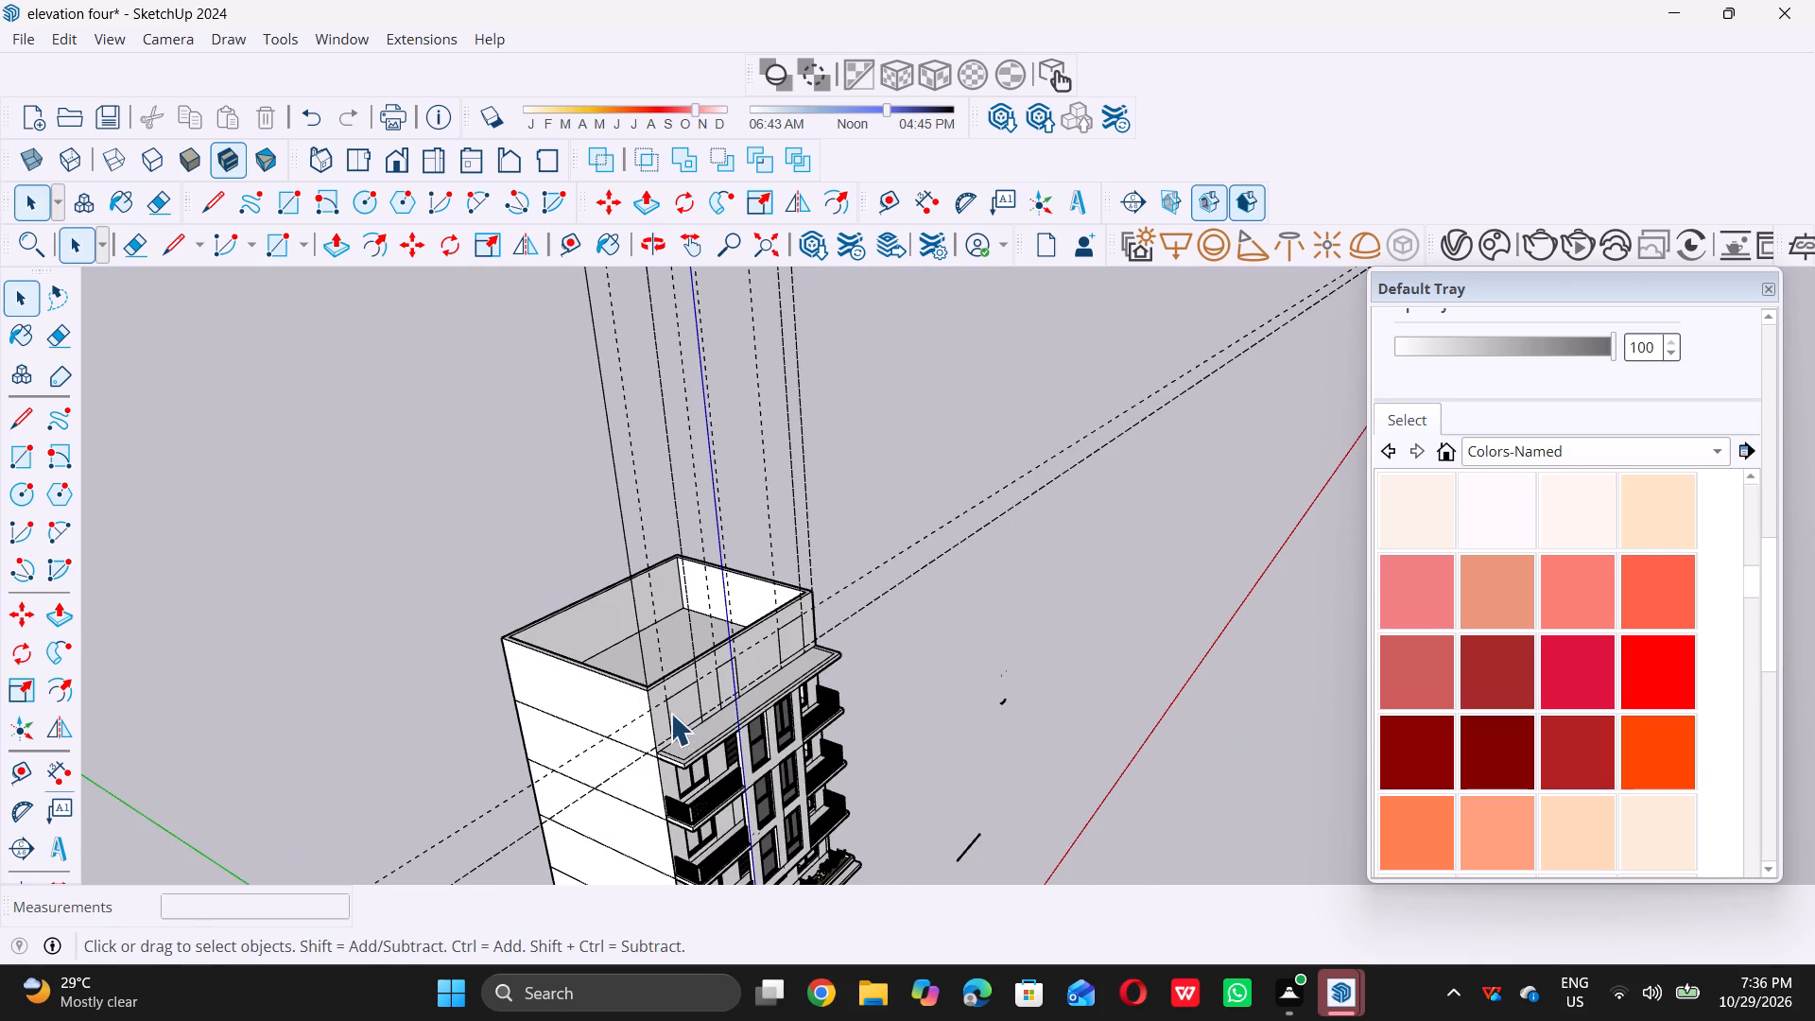
middle_click_drag(634, 700, 690, 747)
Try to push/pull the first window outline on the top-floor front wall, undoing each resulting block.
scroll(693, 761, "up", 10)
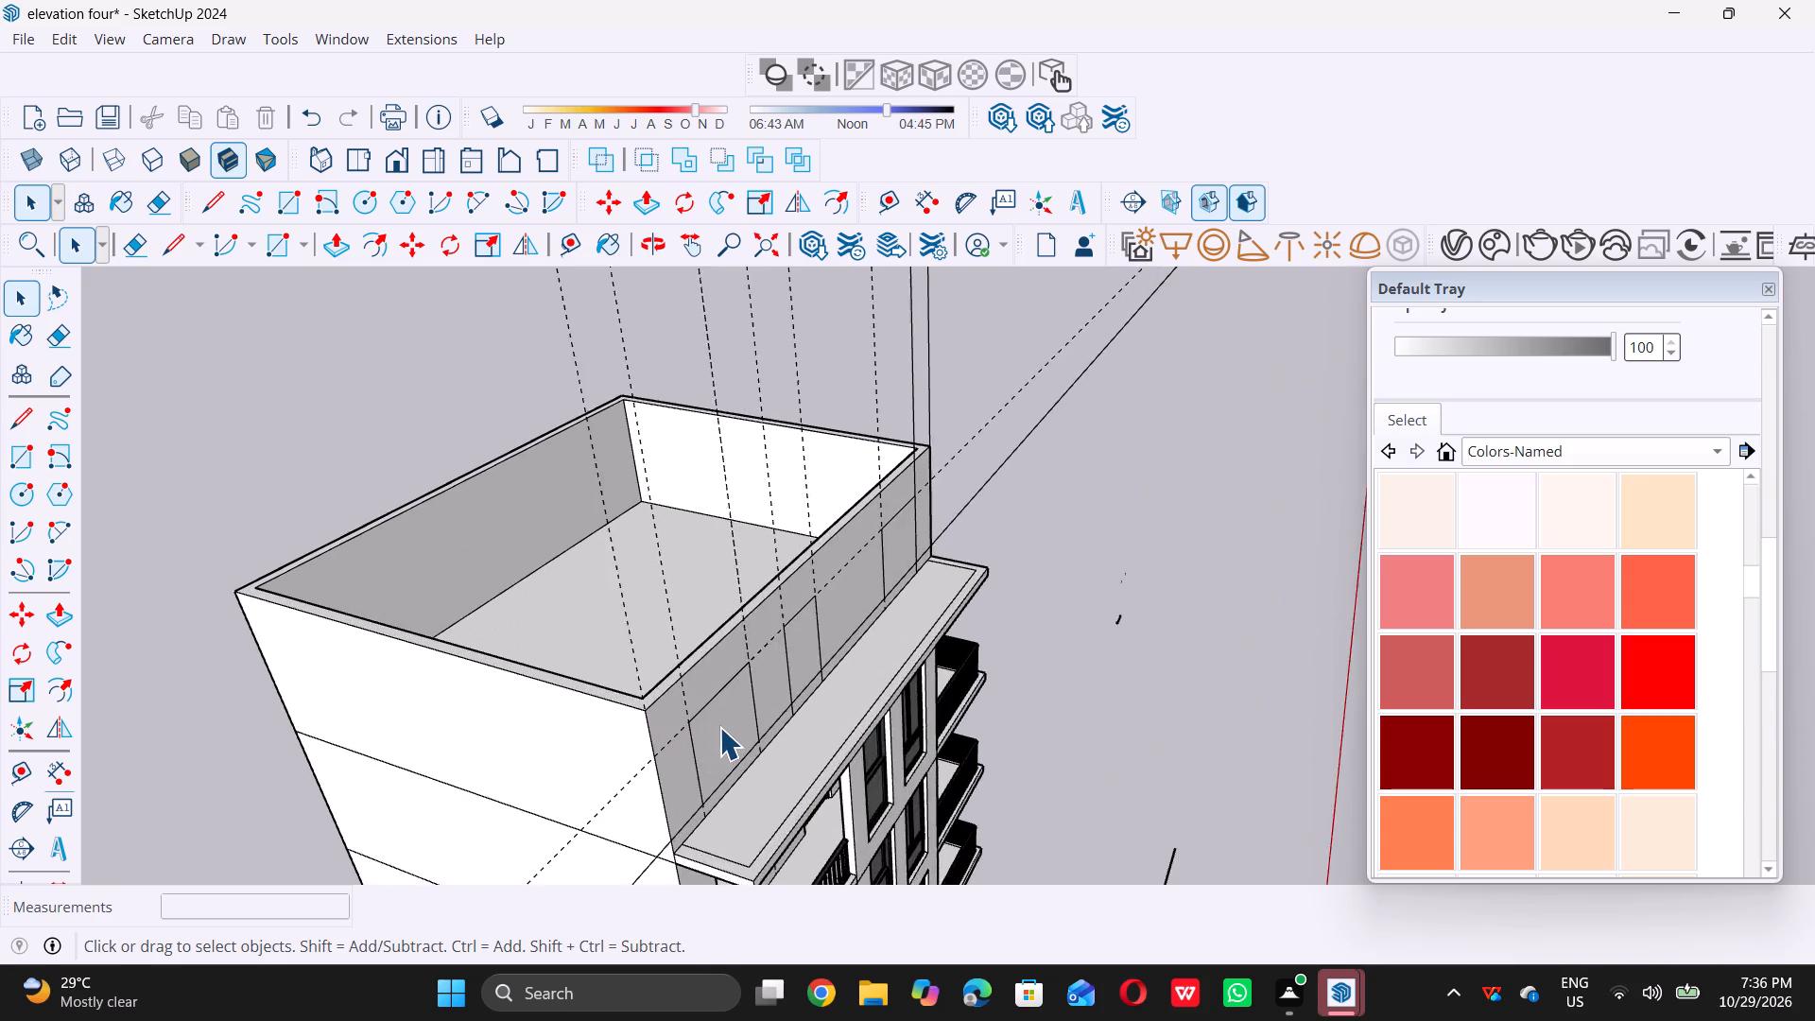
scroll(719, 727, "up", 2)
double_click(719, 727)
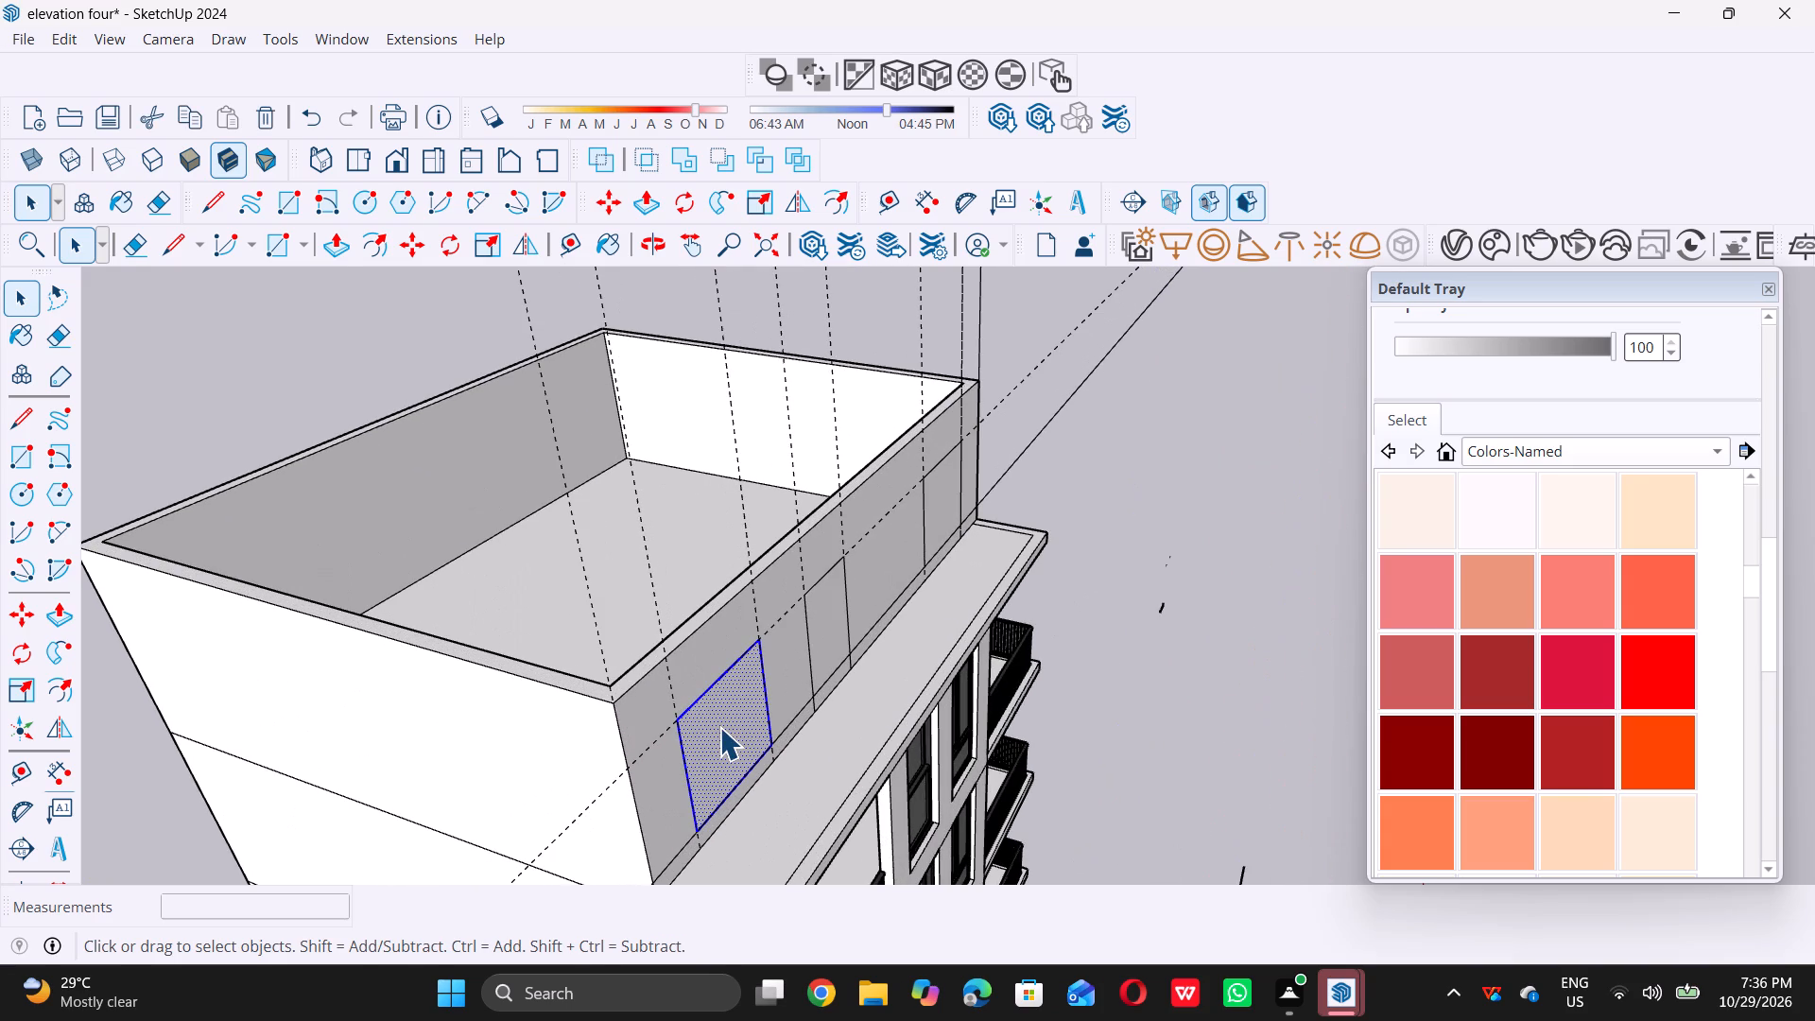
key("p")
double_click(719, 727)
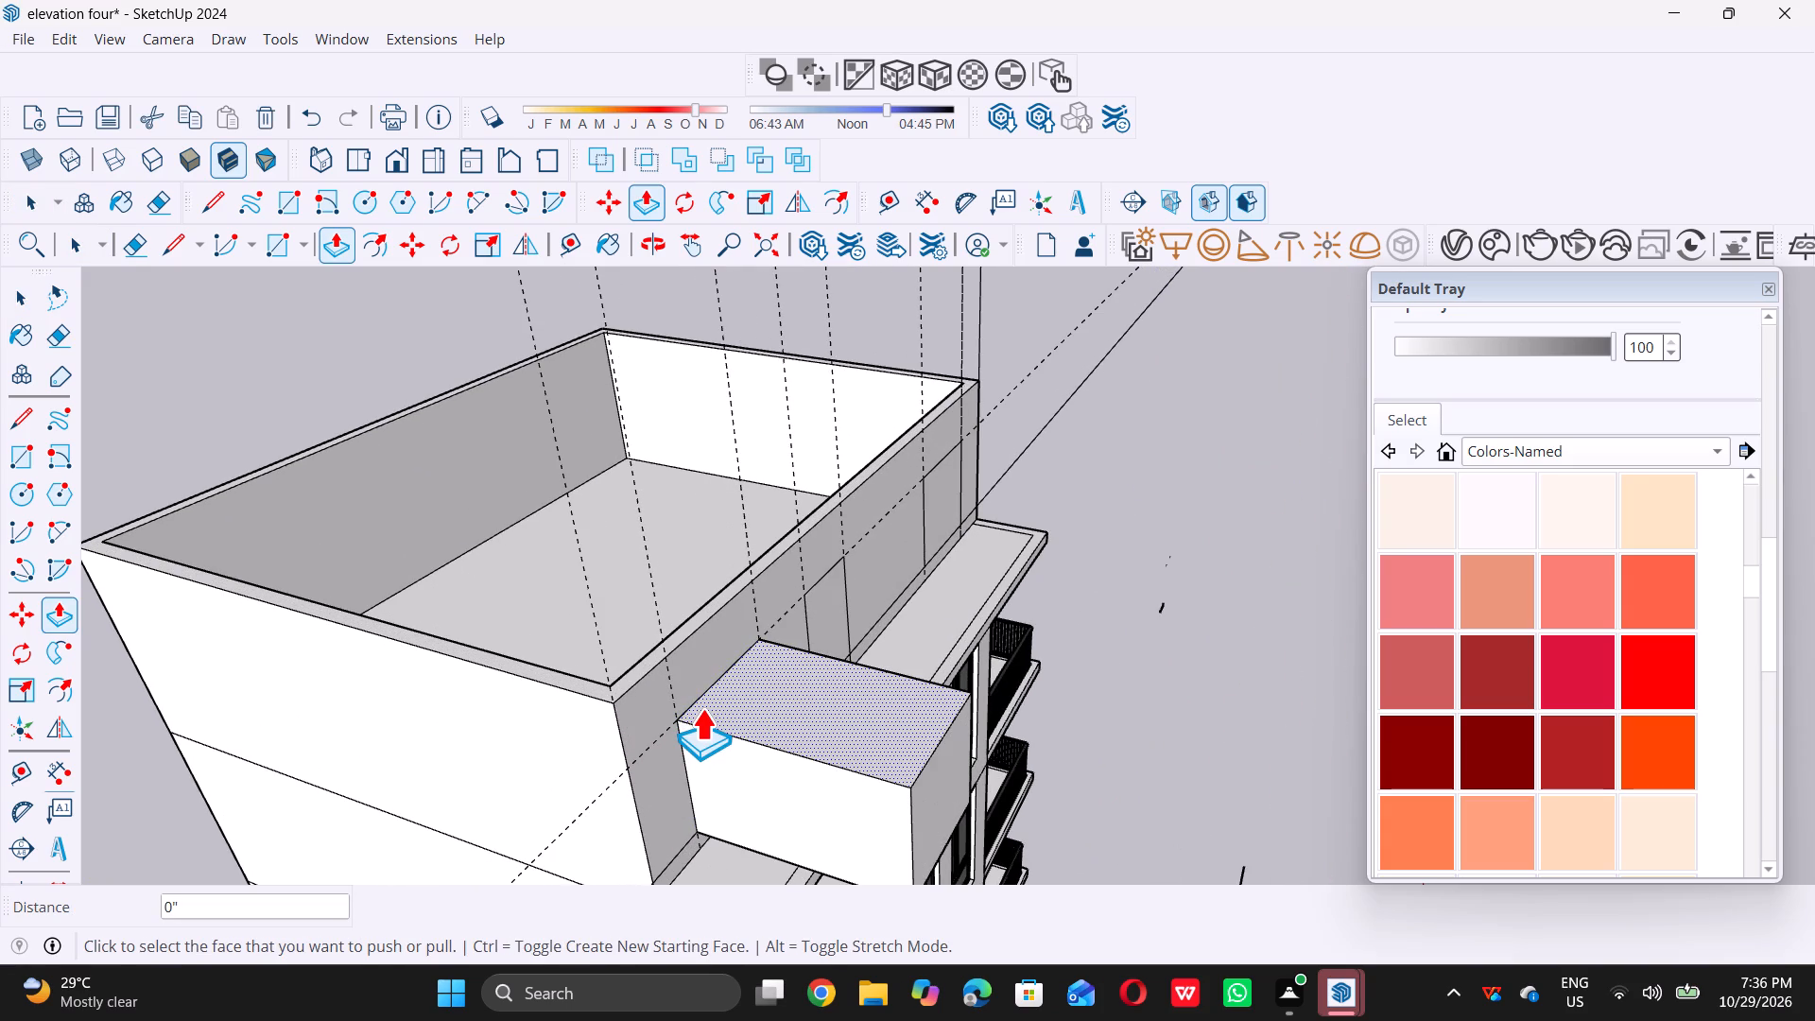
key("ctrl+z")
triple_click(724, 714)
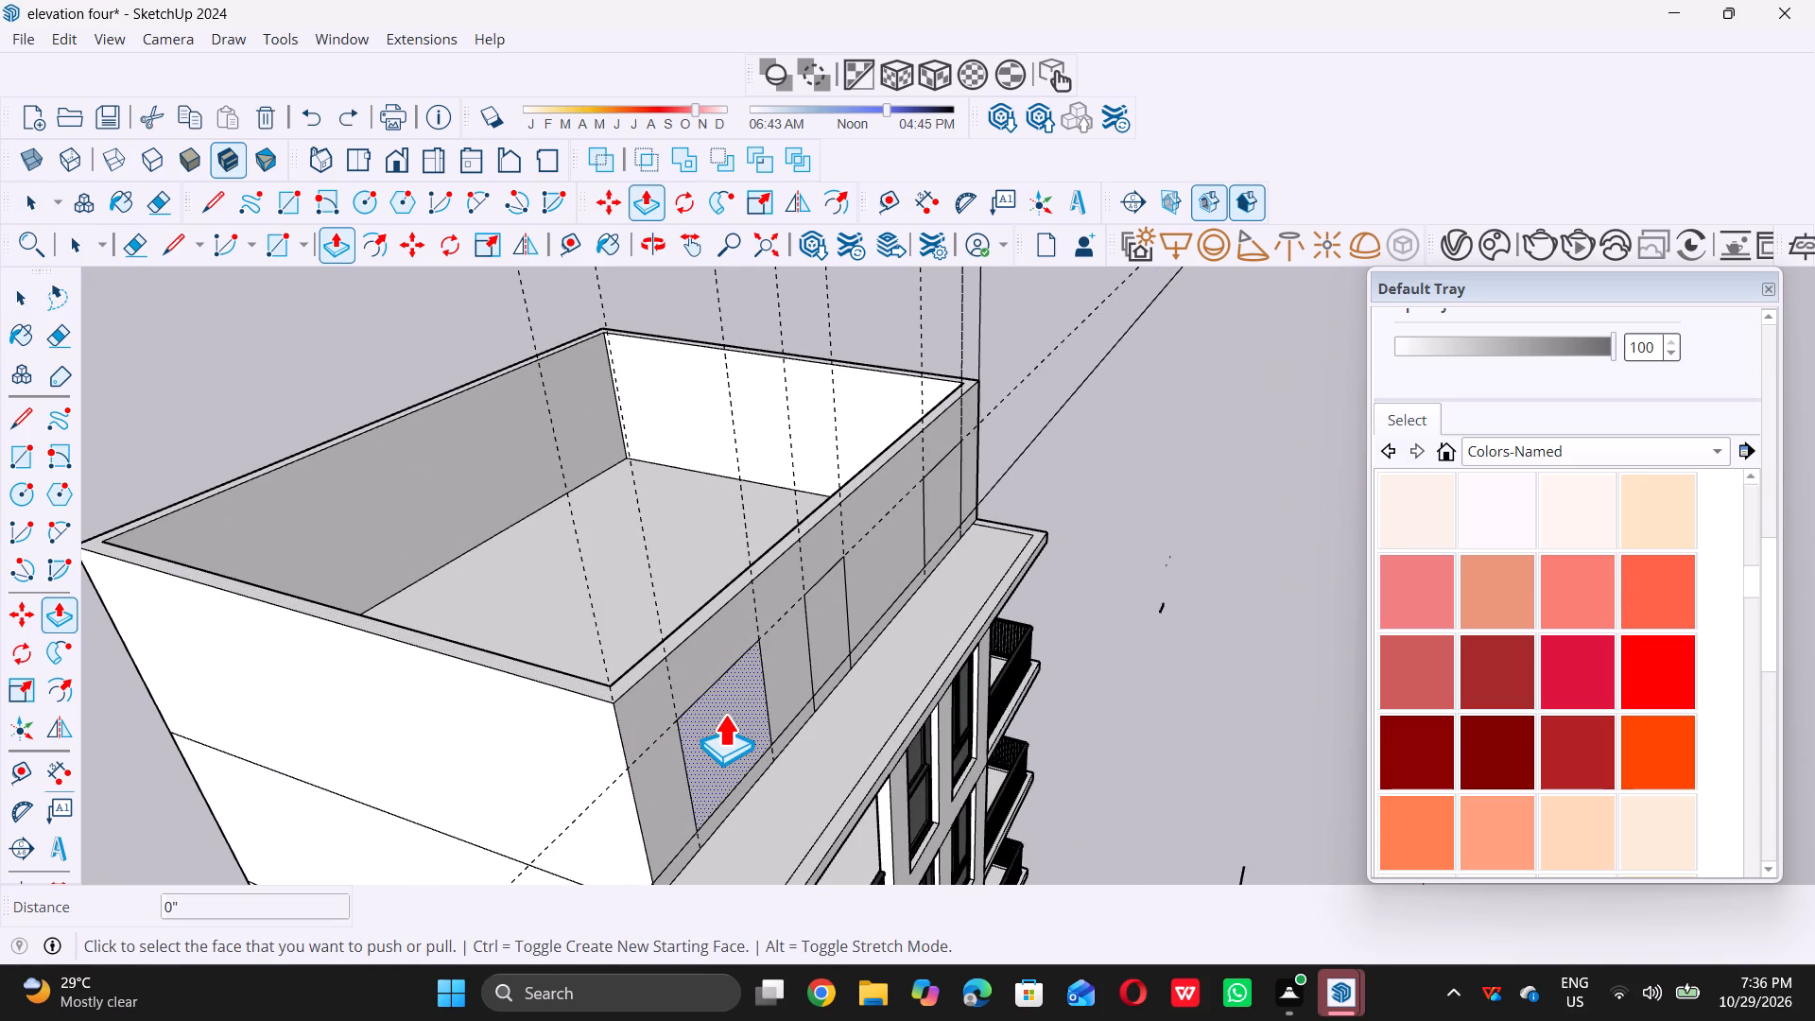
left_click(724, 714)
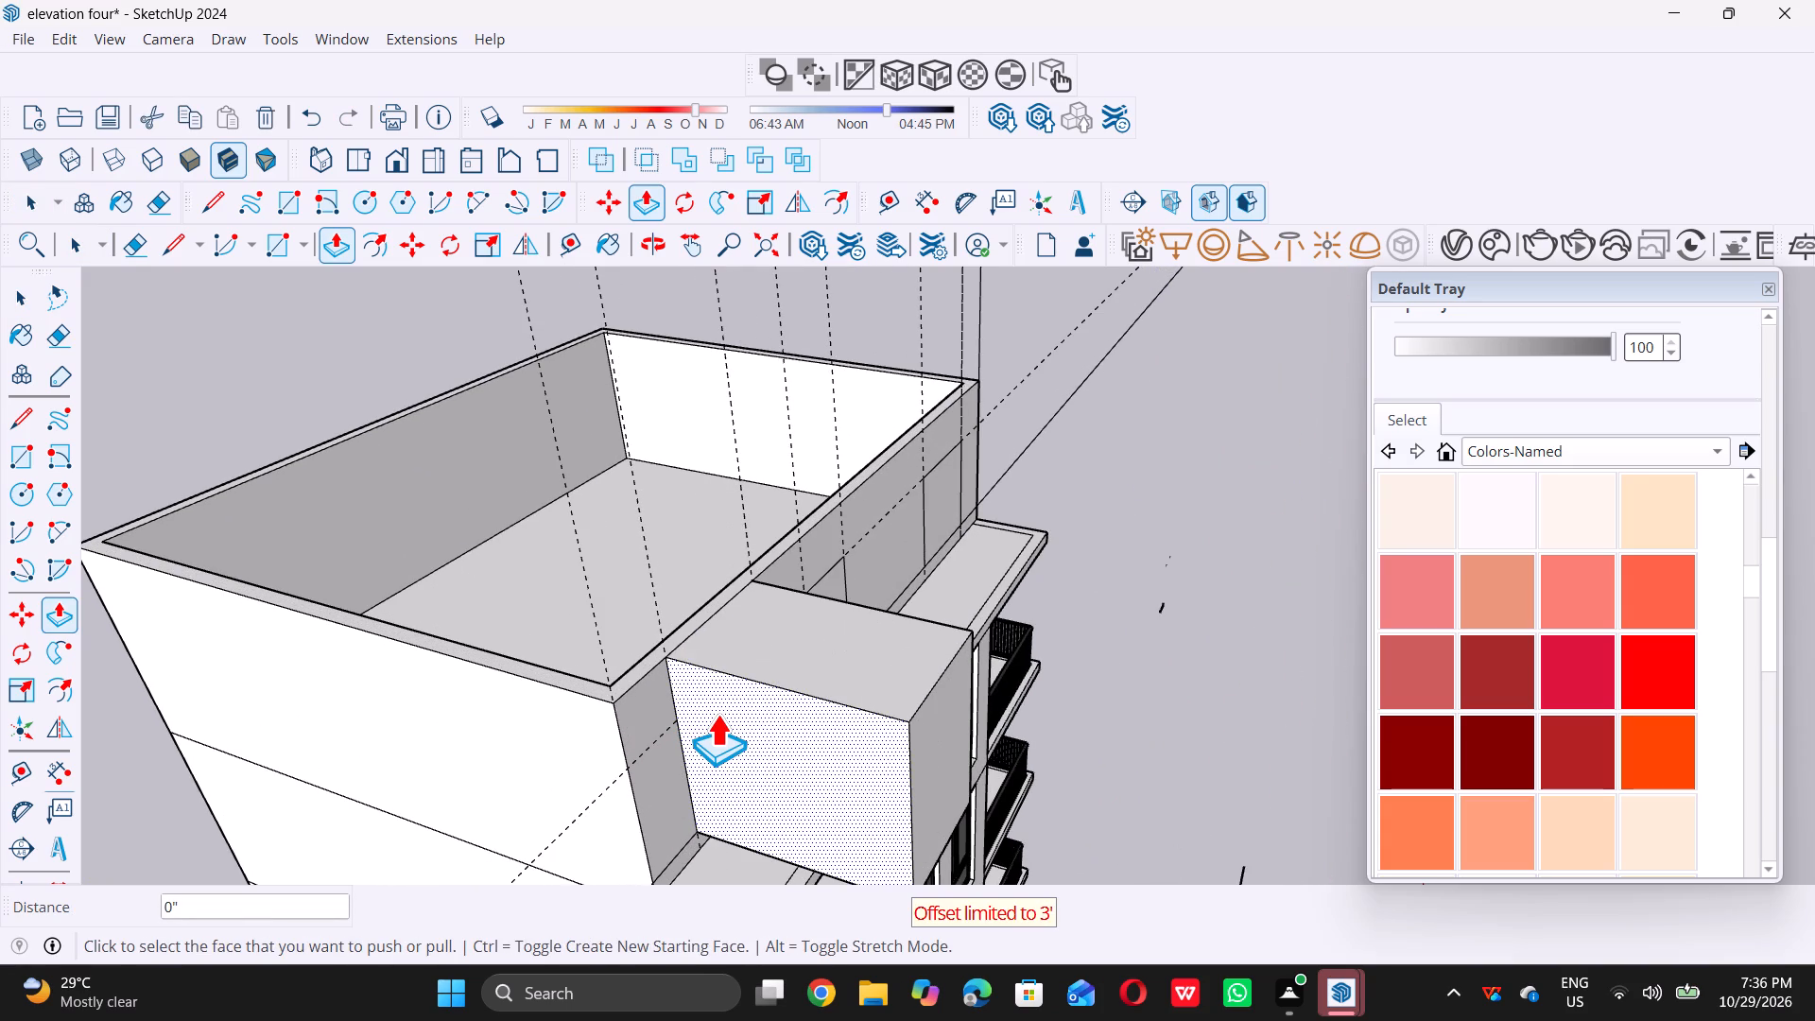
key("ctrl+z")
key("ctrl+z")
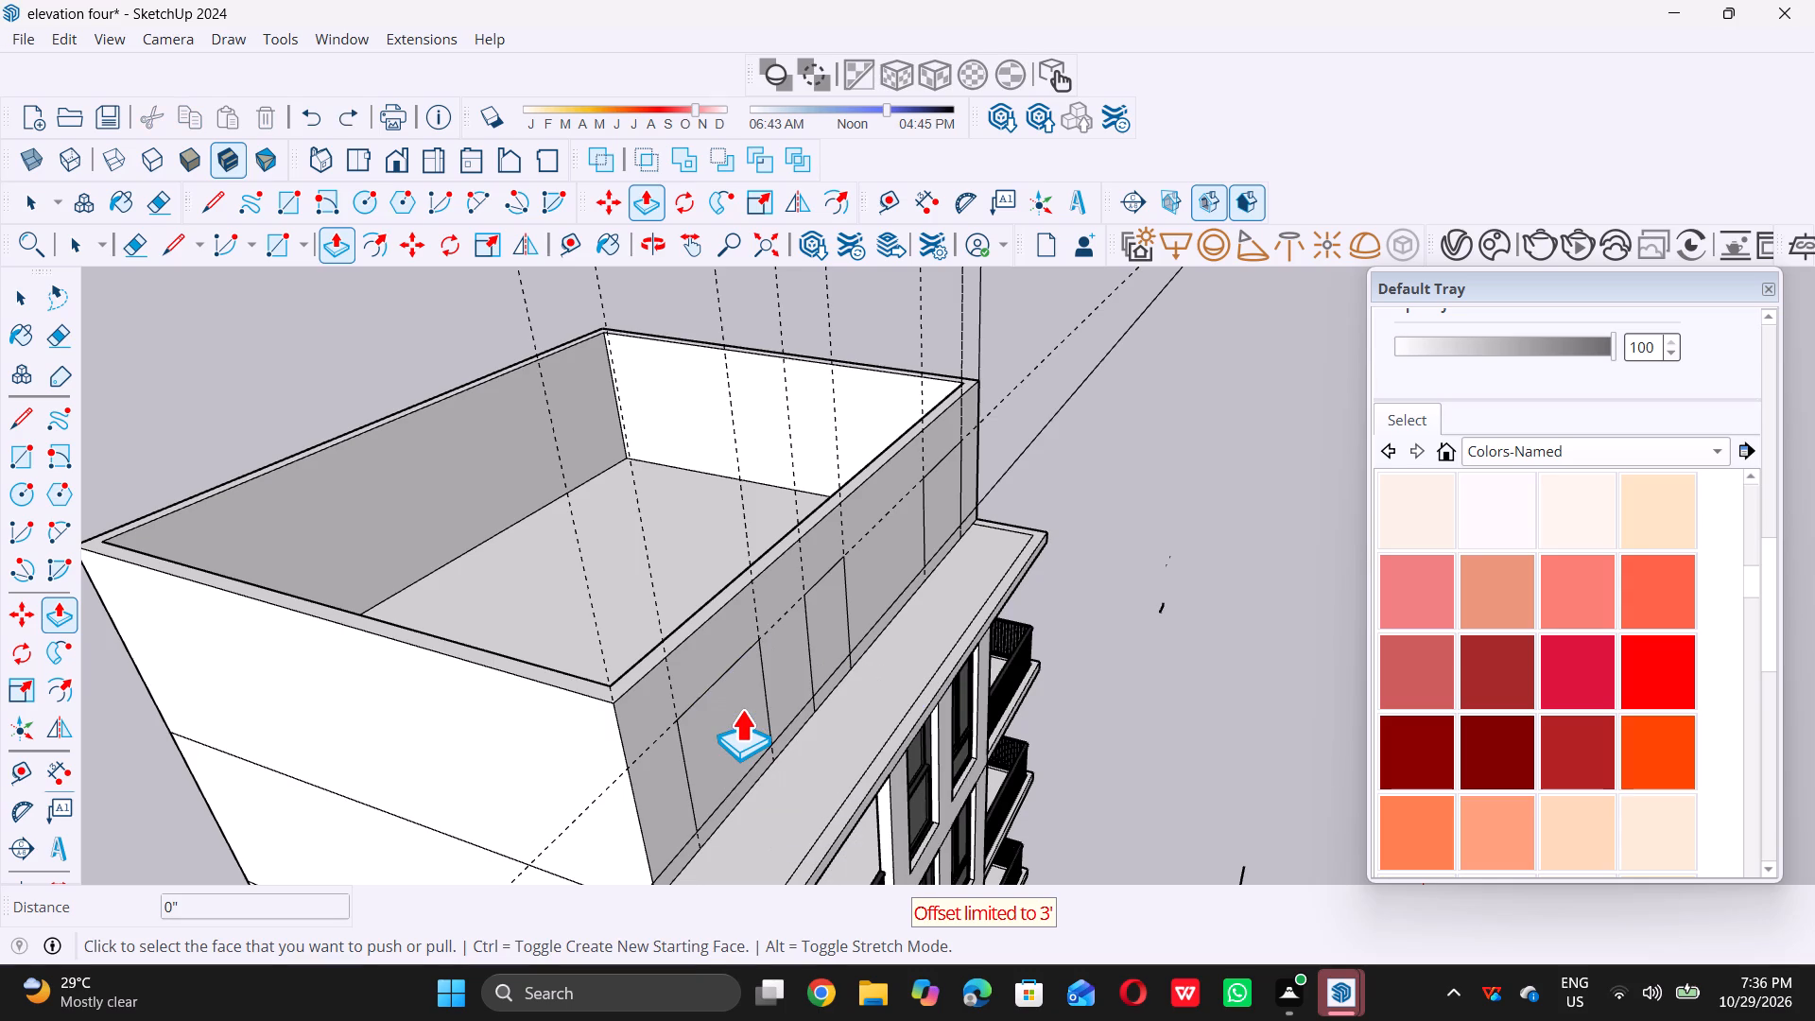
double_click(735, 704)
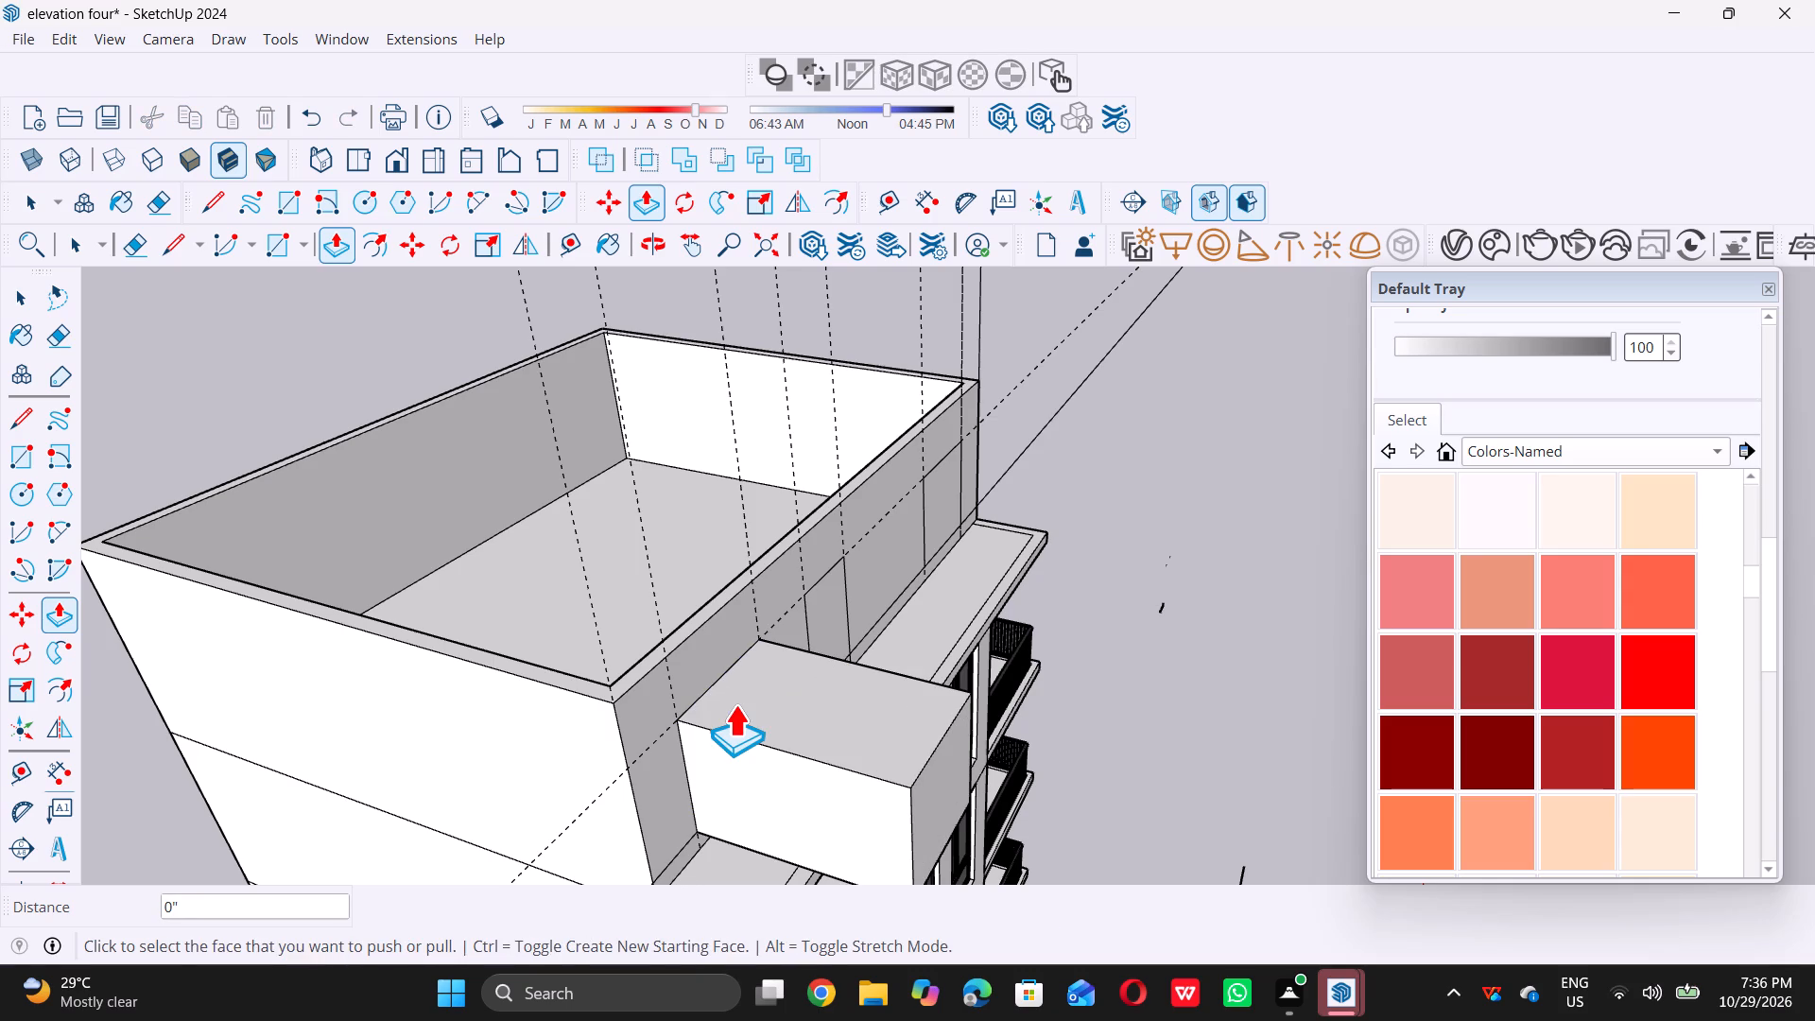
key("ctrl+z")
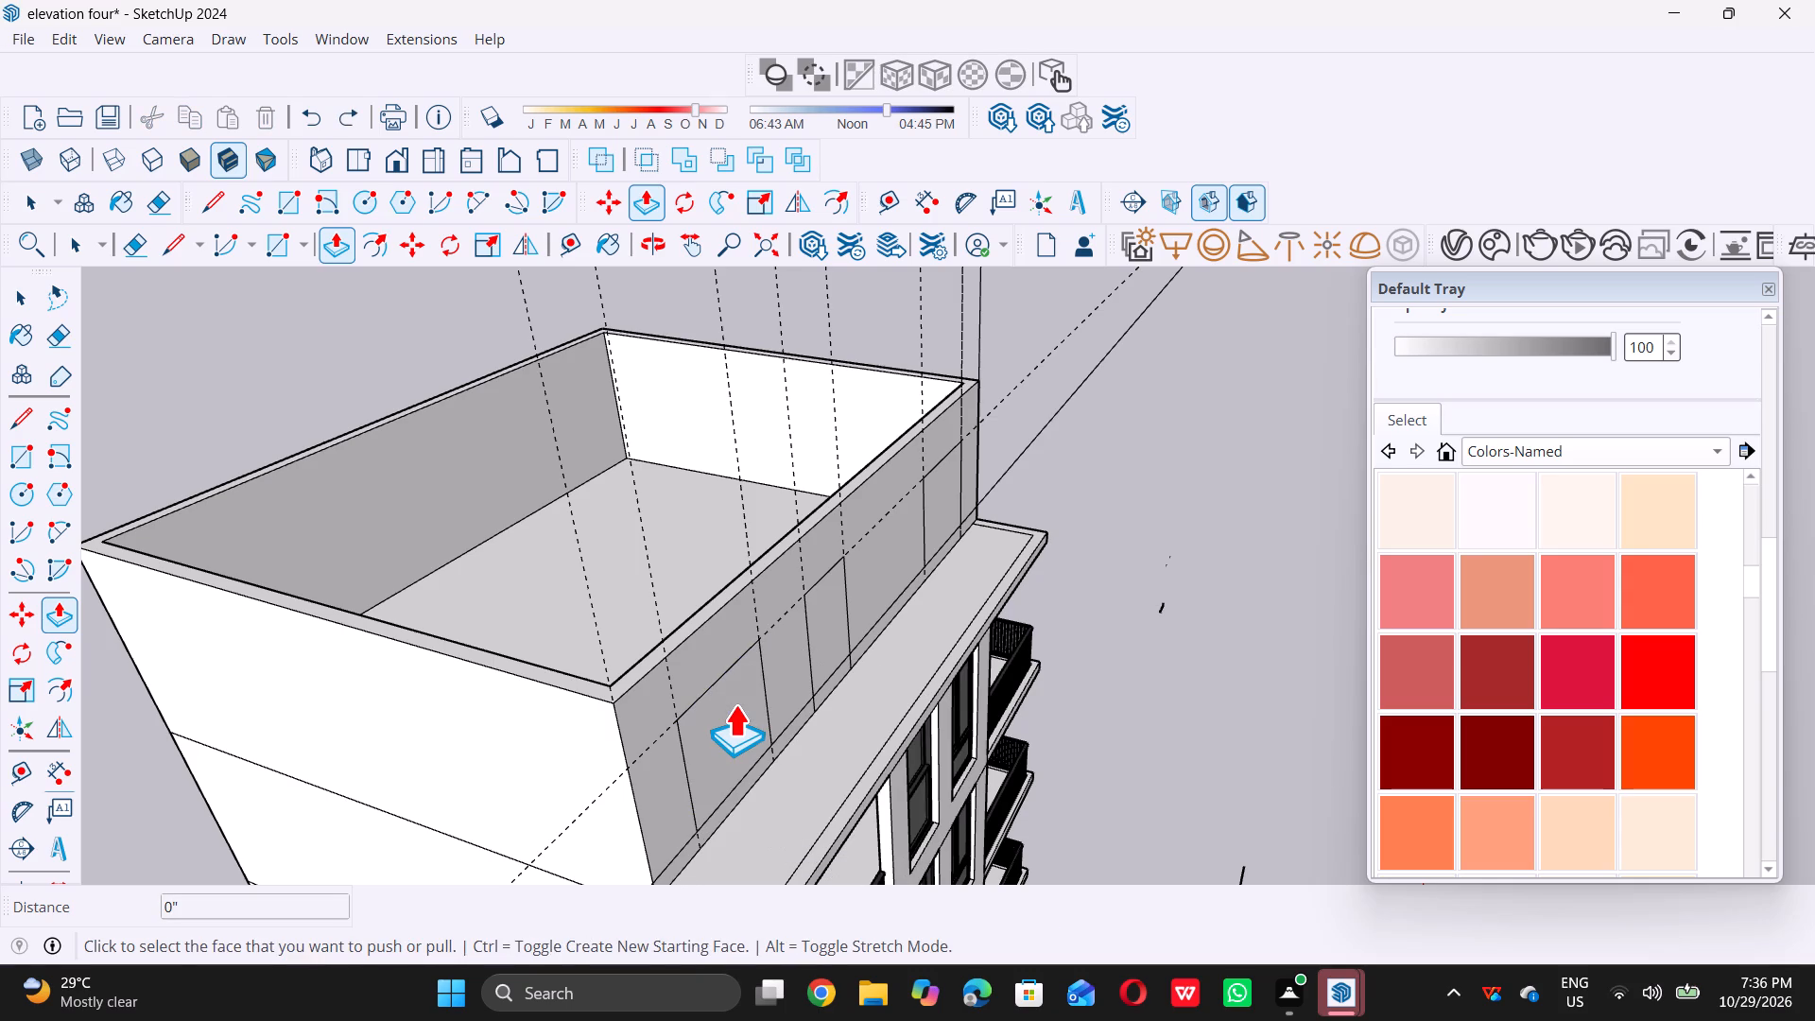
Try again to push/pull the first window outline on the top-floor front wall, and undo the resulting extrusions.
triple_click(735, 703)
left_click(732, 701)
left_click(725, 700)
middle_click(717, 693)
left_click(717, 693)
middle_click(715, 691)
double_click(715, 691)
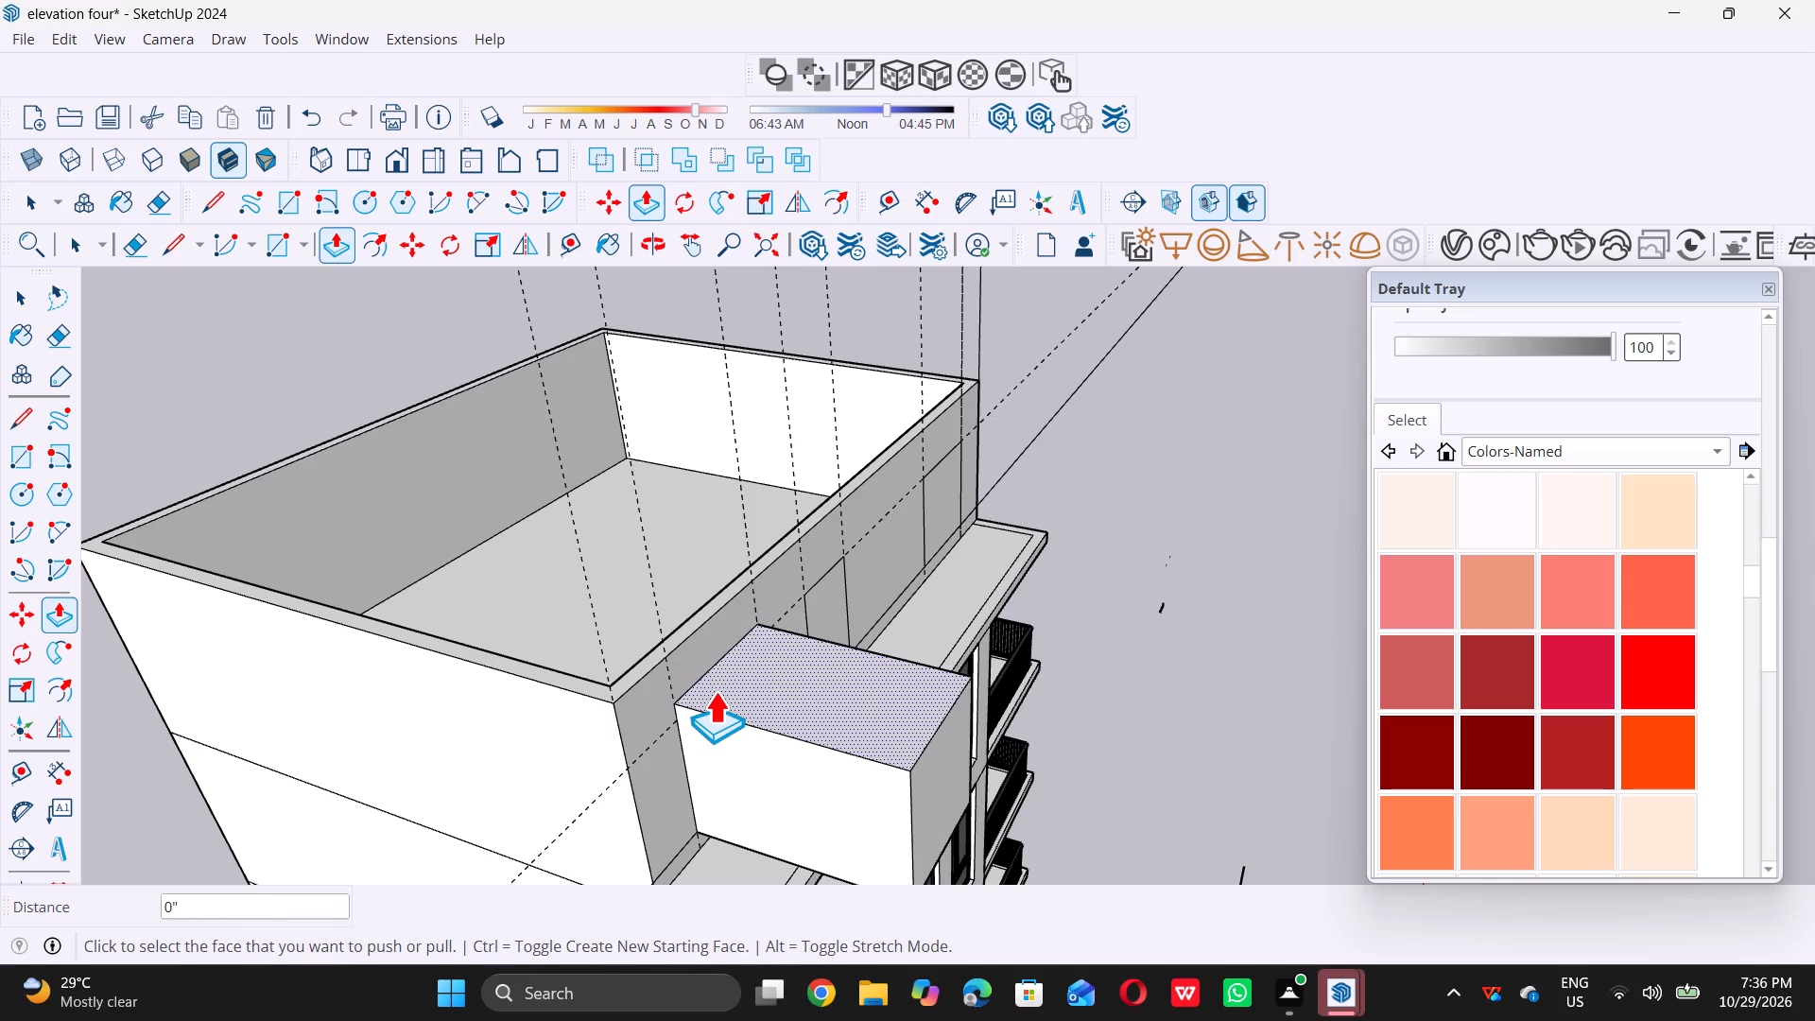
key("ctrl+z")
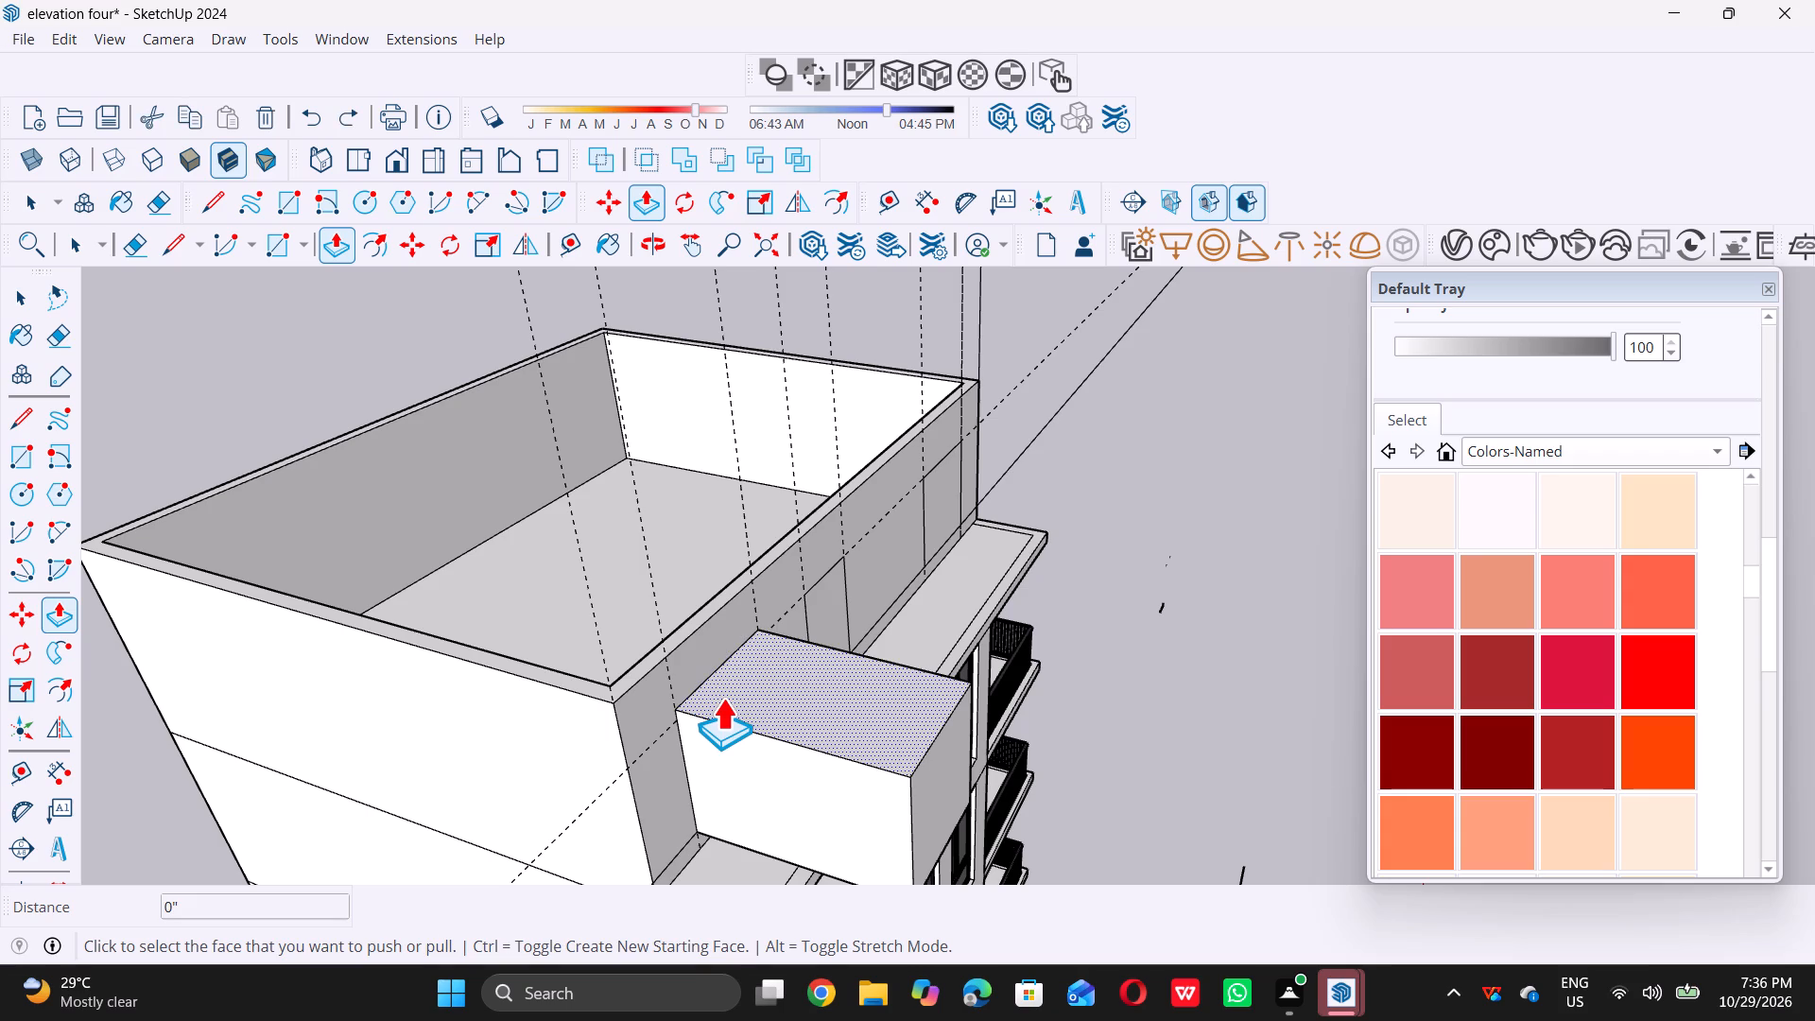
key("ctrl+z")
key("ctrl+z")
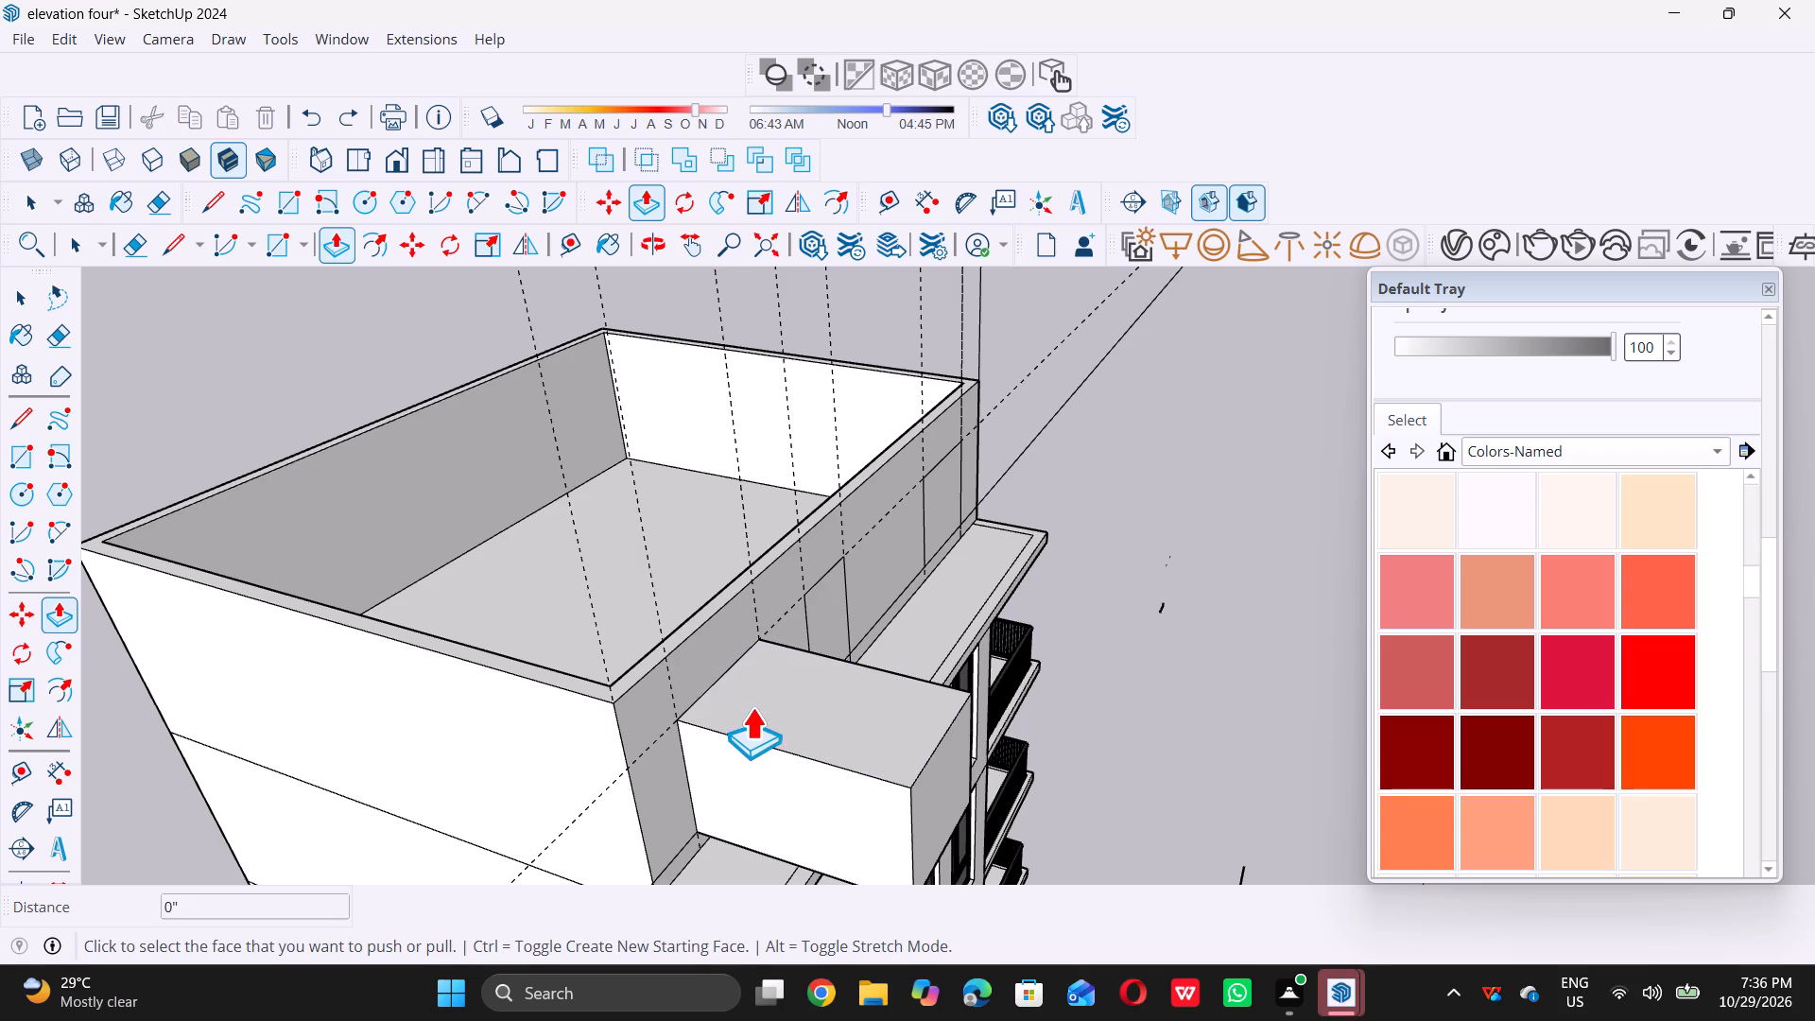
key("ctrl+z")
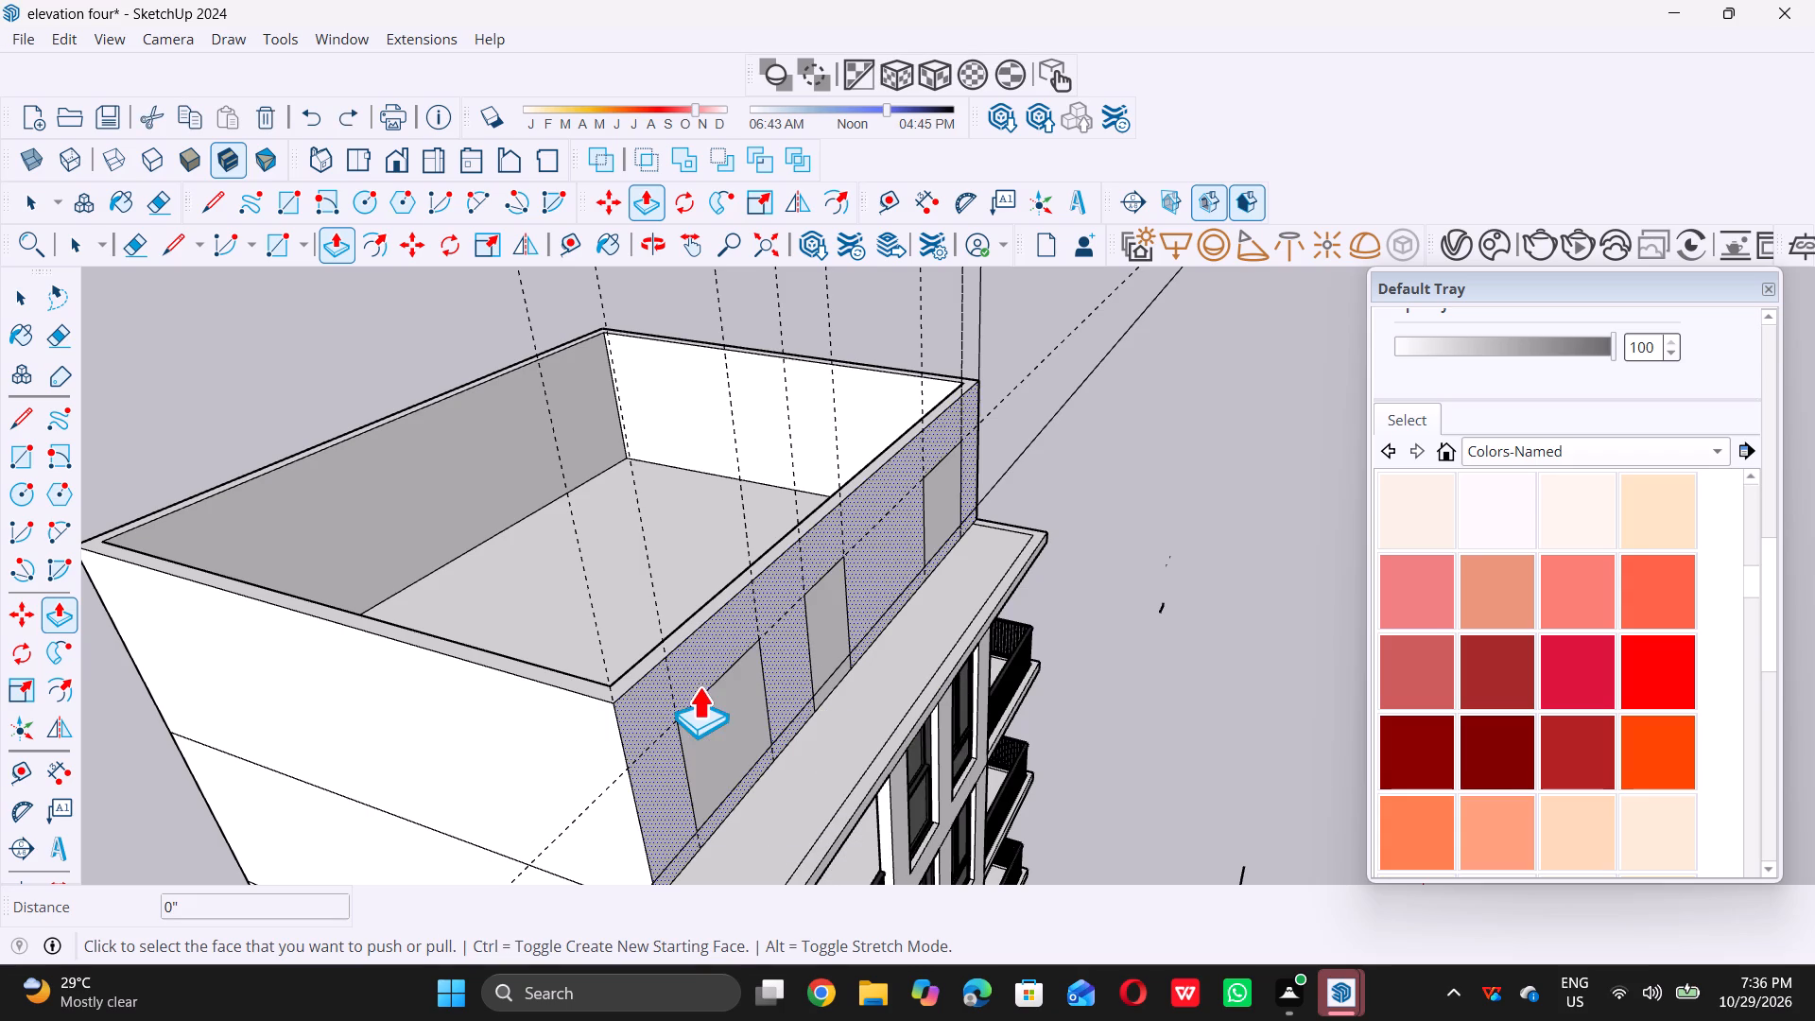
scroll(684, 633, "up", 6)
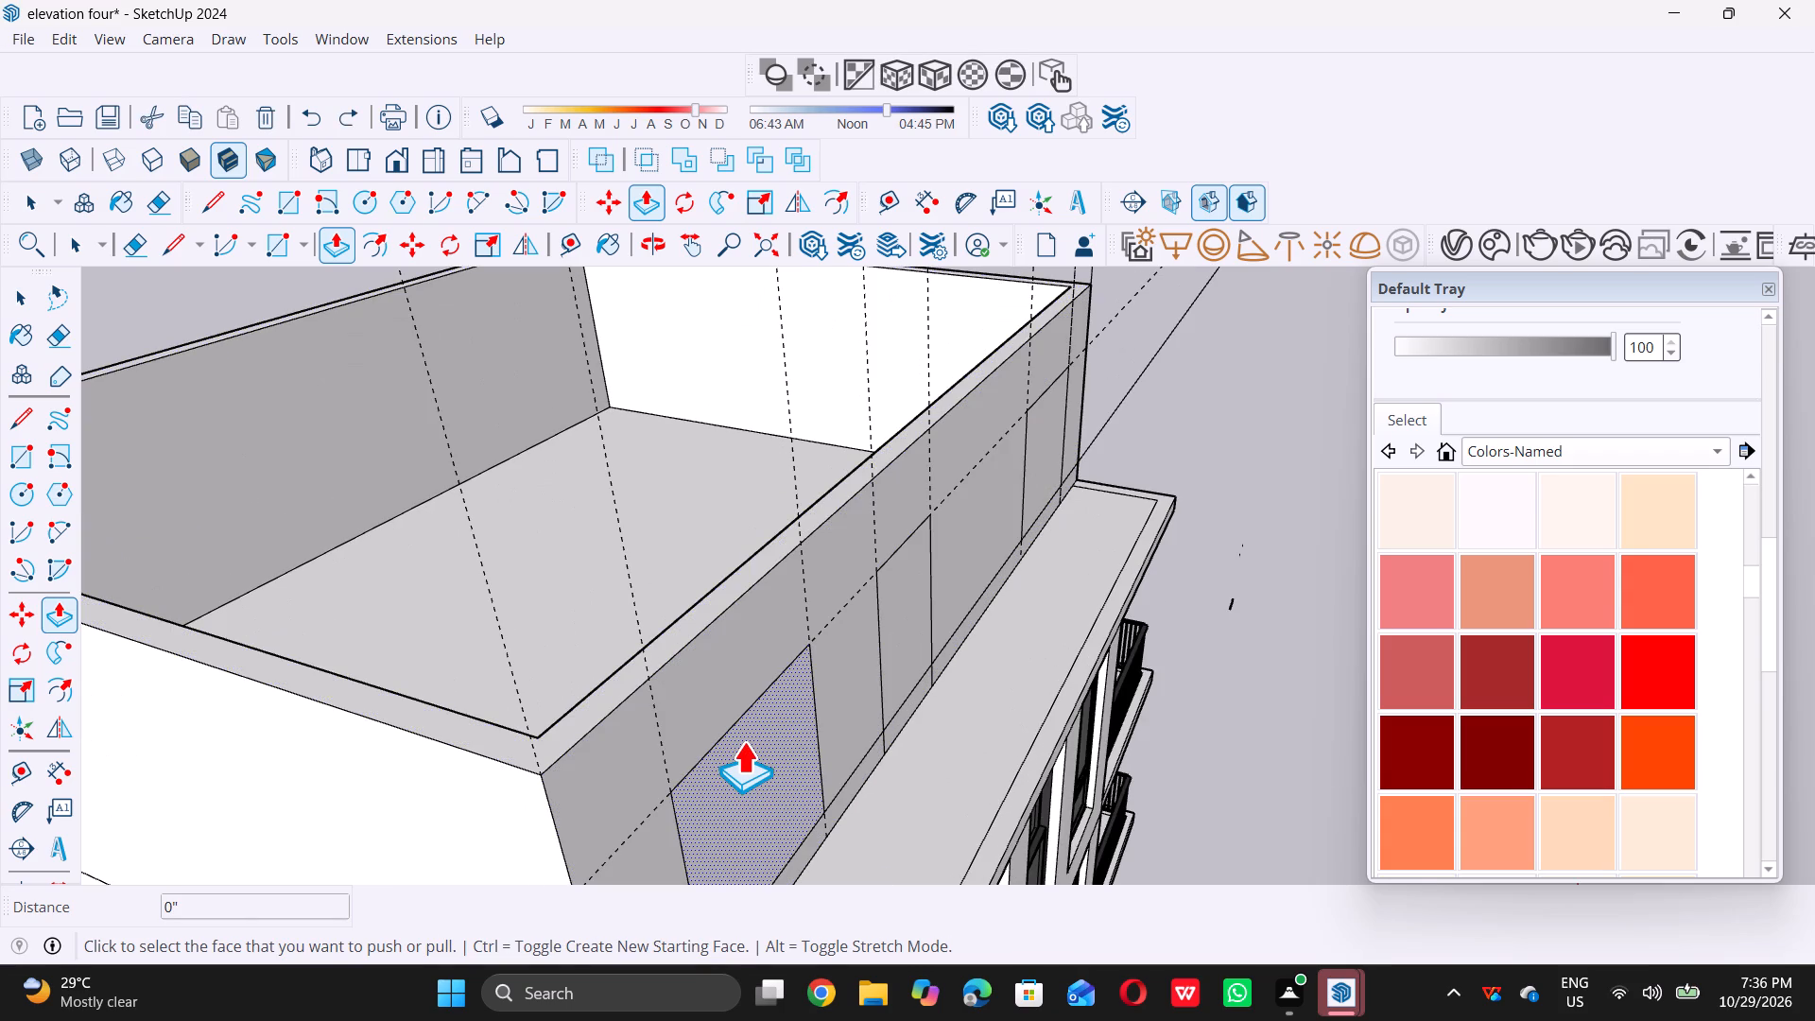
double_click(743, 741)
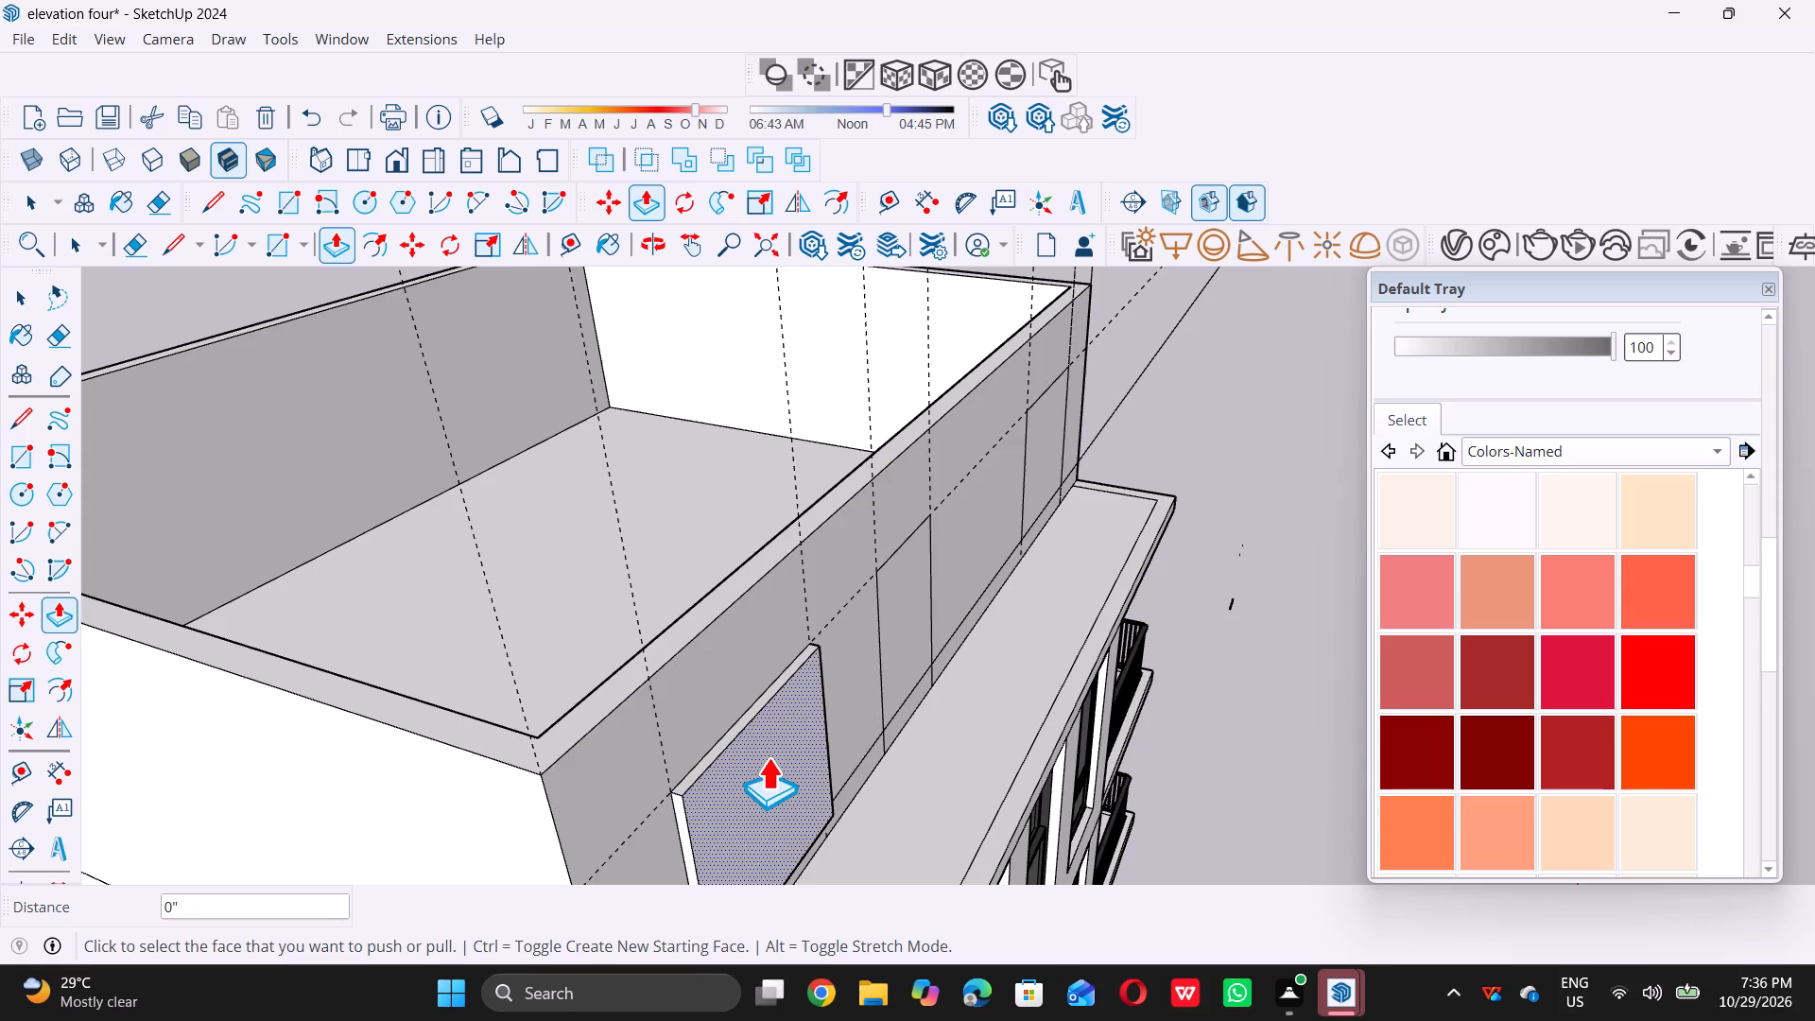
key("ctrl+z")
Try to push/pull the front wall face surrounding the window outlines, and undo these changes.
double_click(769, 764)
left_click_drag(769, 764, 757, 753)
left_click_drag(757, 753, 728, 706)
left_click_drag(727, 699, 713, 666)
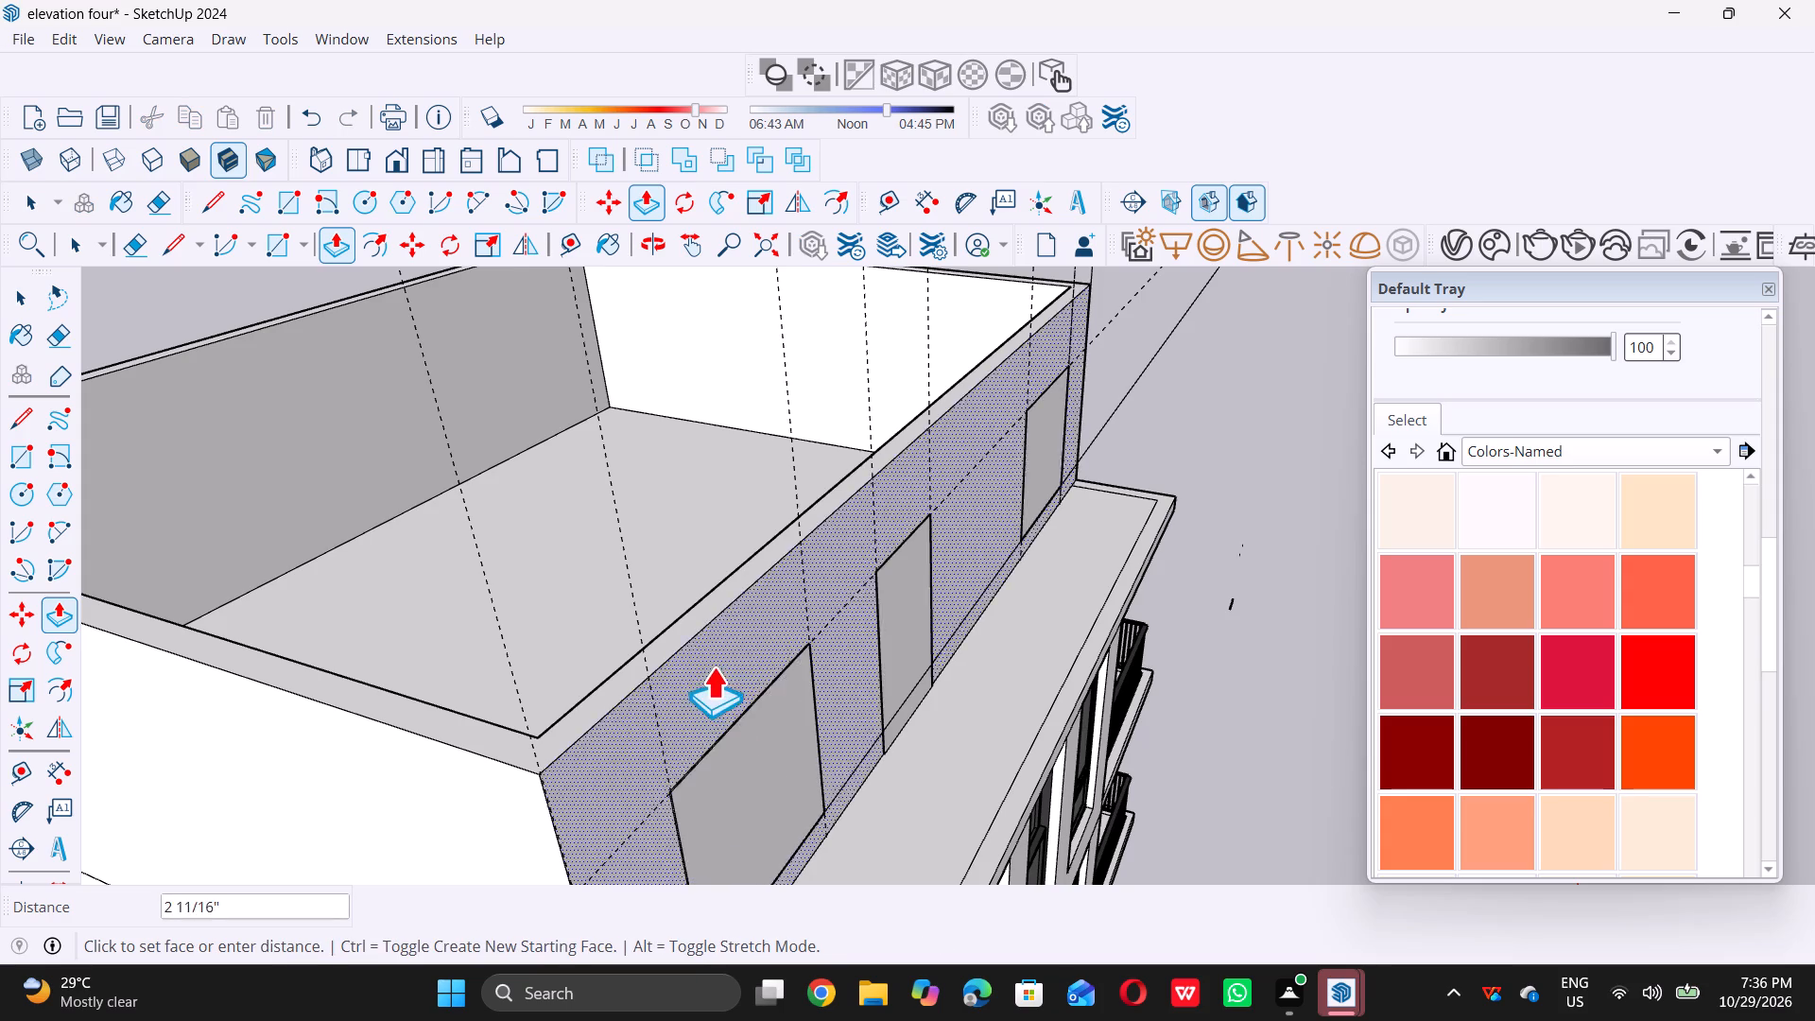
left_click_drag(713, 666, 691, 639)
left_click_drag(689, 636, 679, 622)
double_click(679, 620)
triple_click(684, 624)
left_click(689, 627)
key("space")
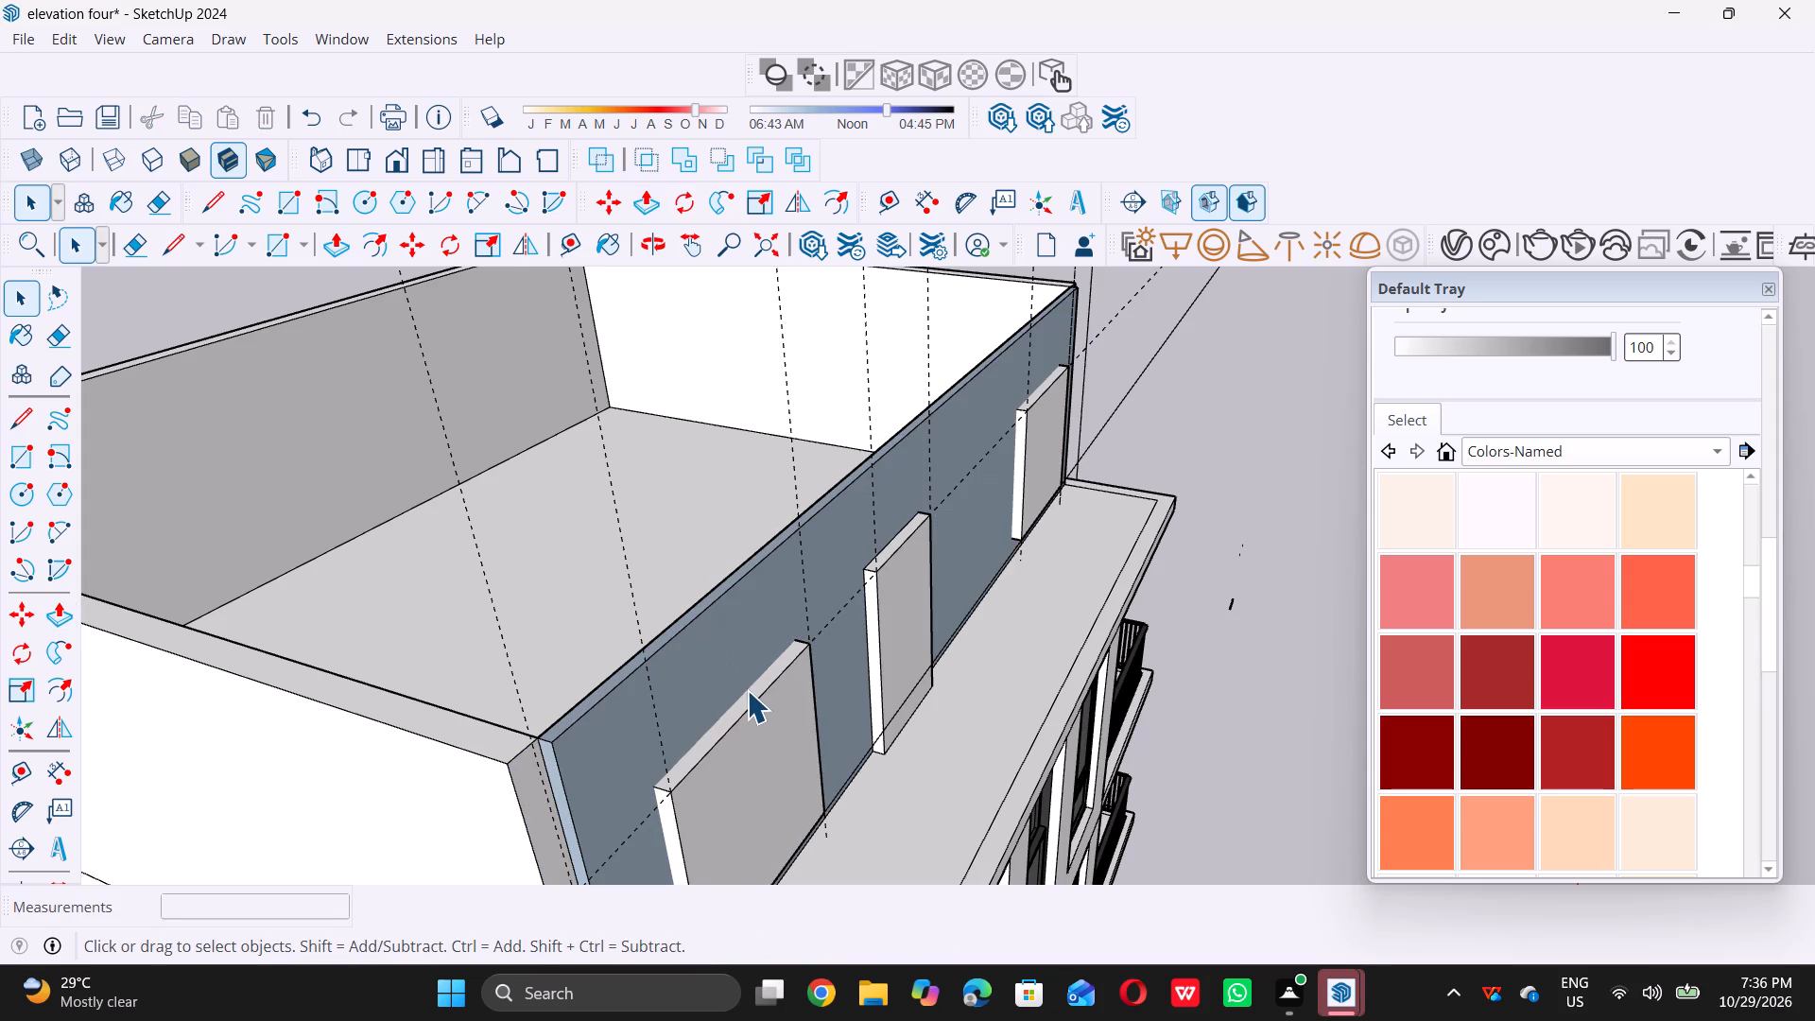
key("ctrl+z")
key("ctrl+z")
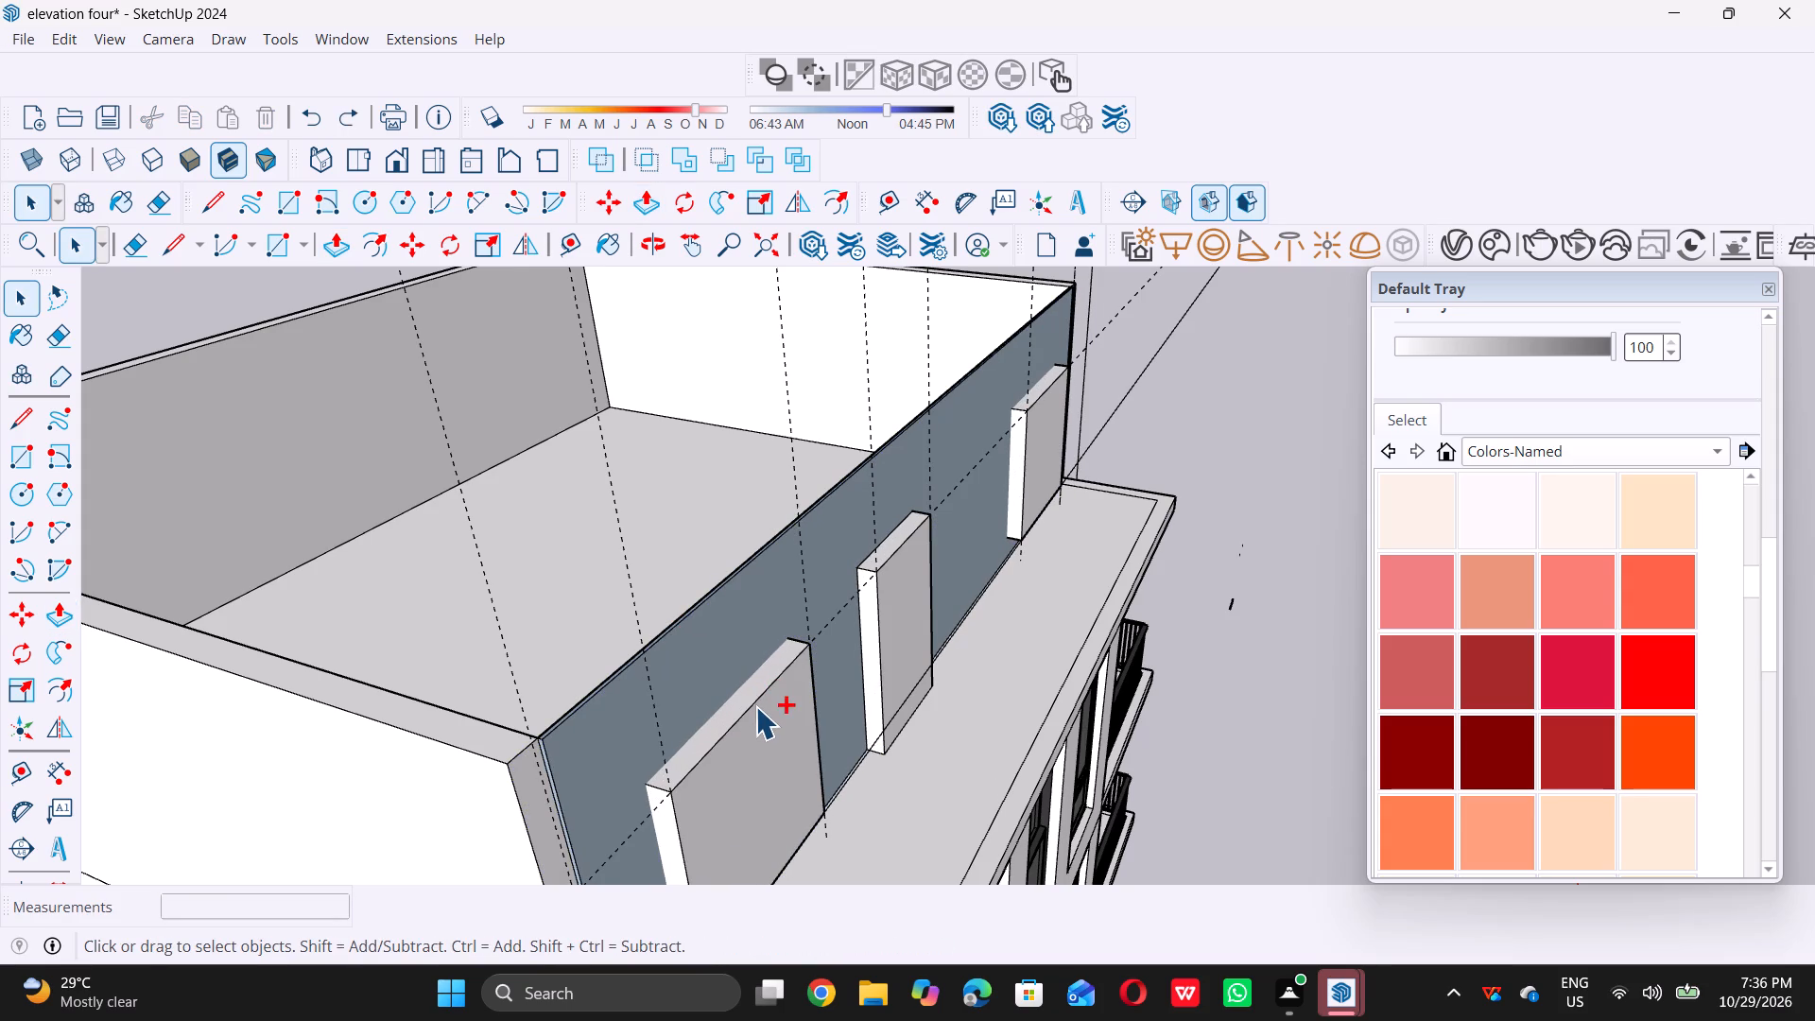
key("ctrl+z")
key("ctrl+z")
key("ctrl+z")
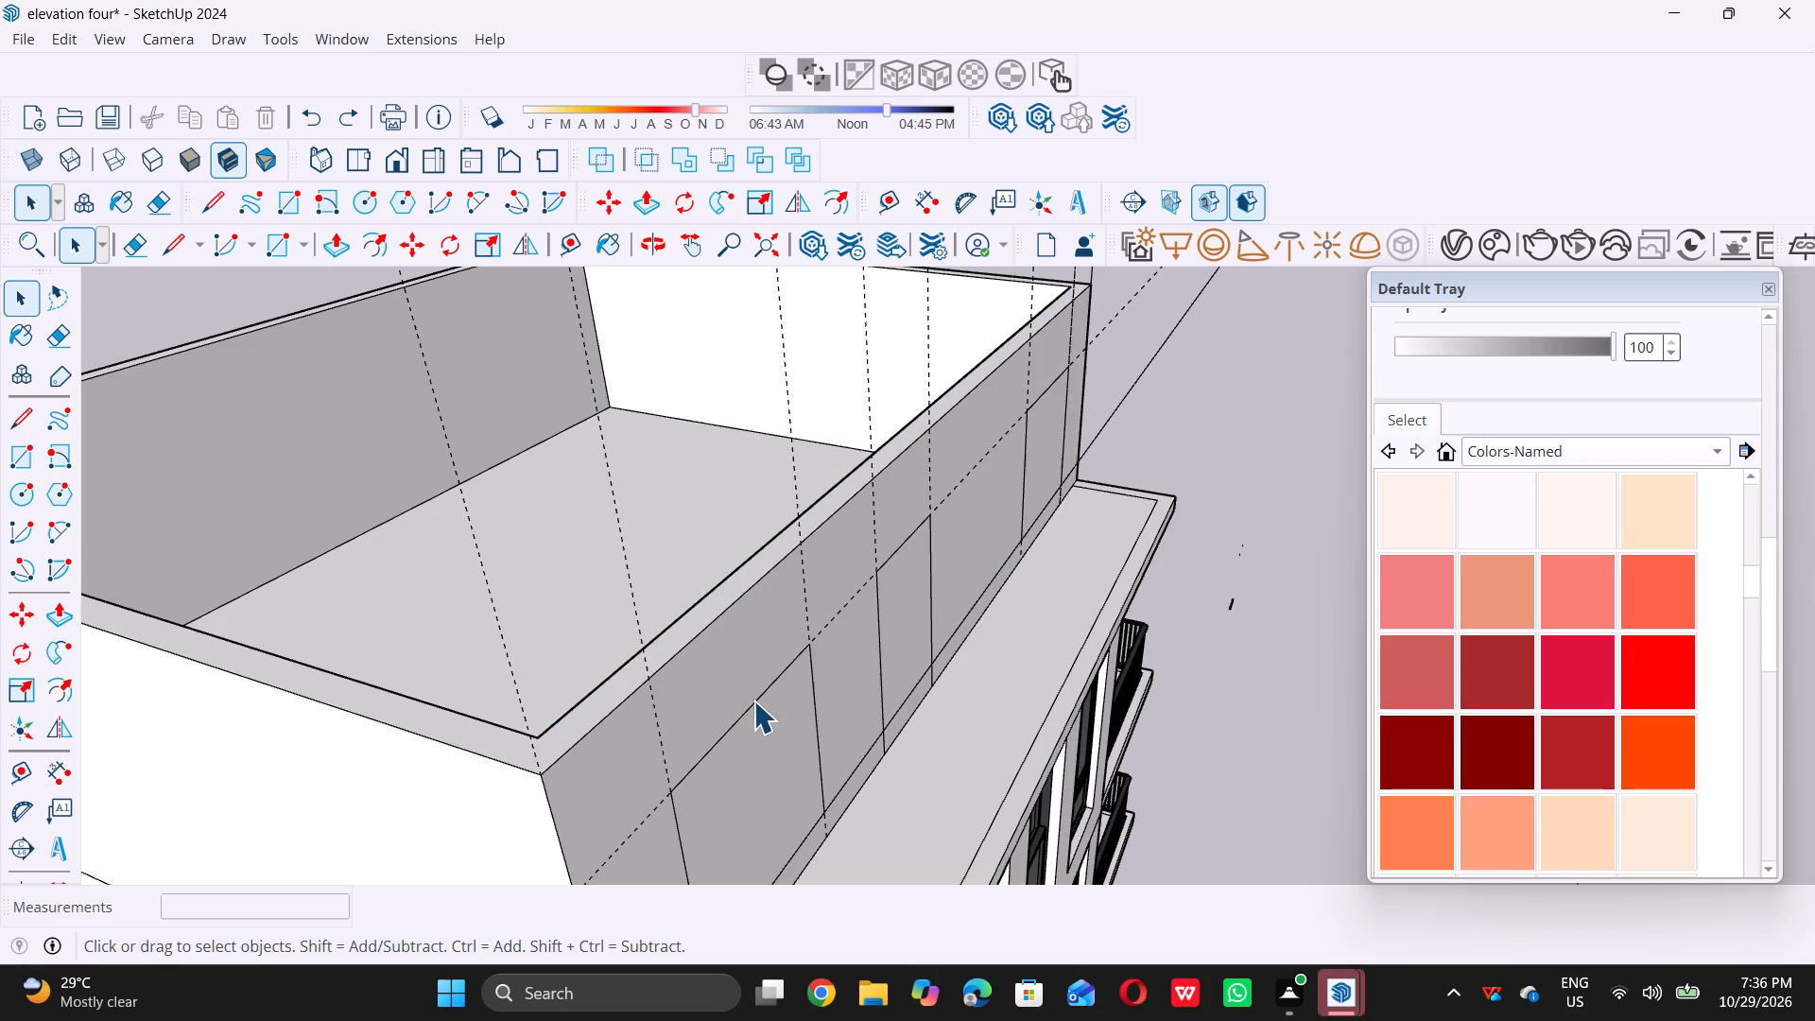
Push the first window outline 9" inward through the top-floor front wall to cut its opening.
left_click(774, 792)
key("p")
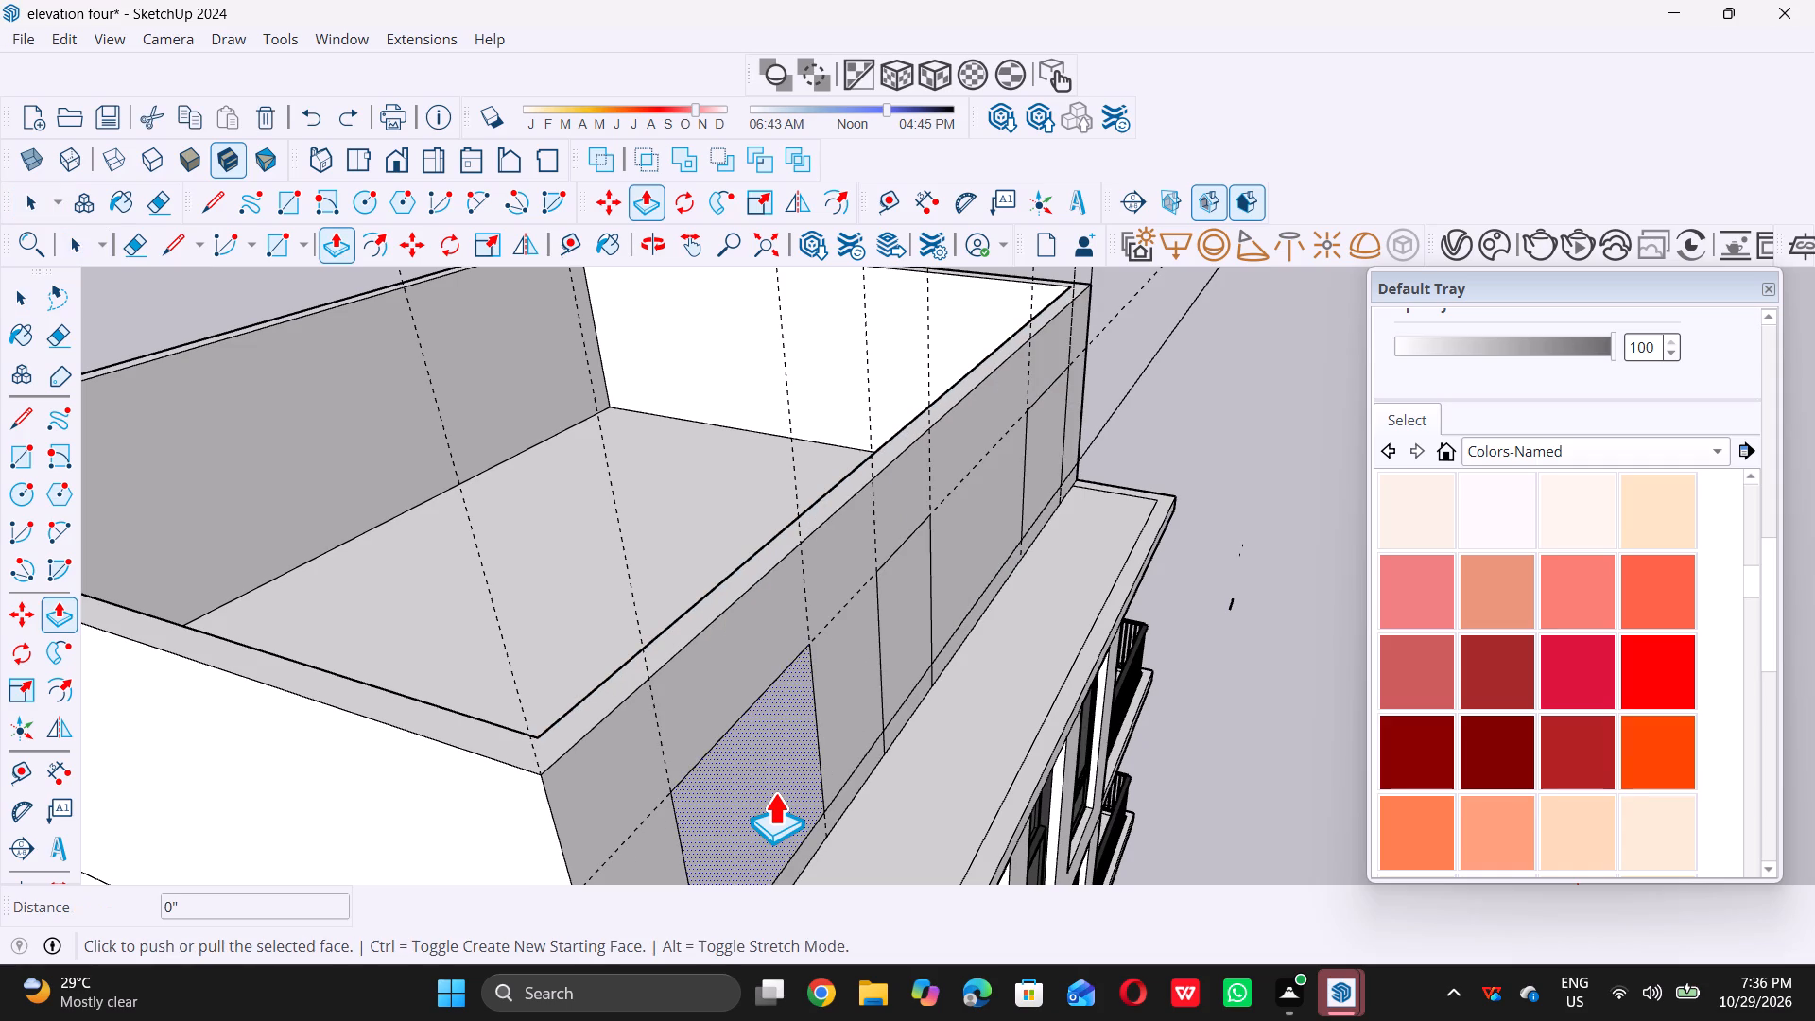
left_click(774, 792)
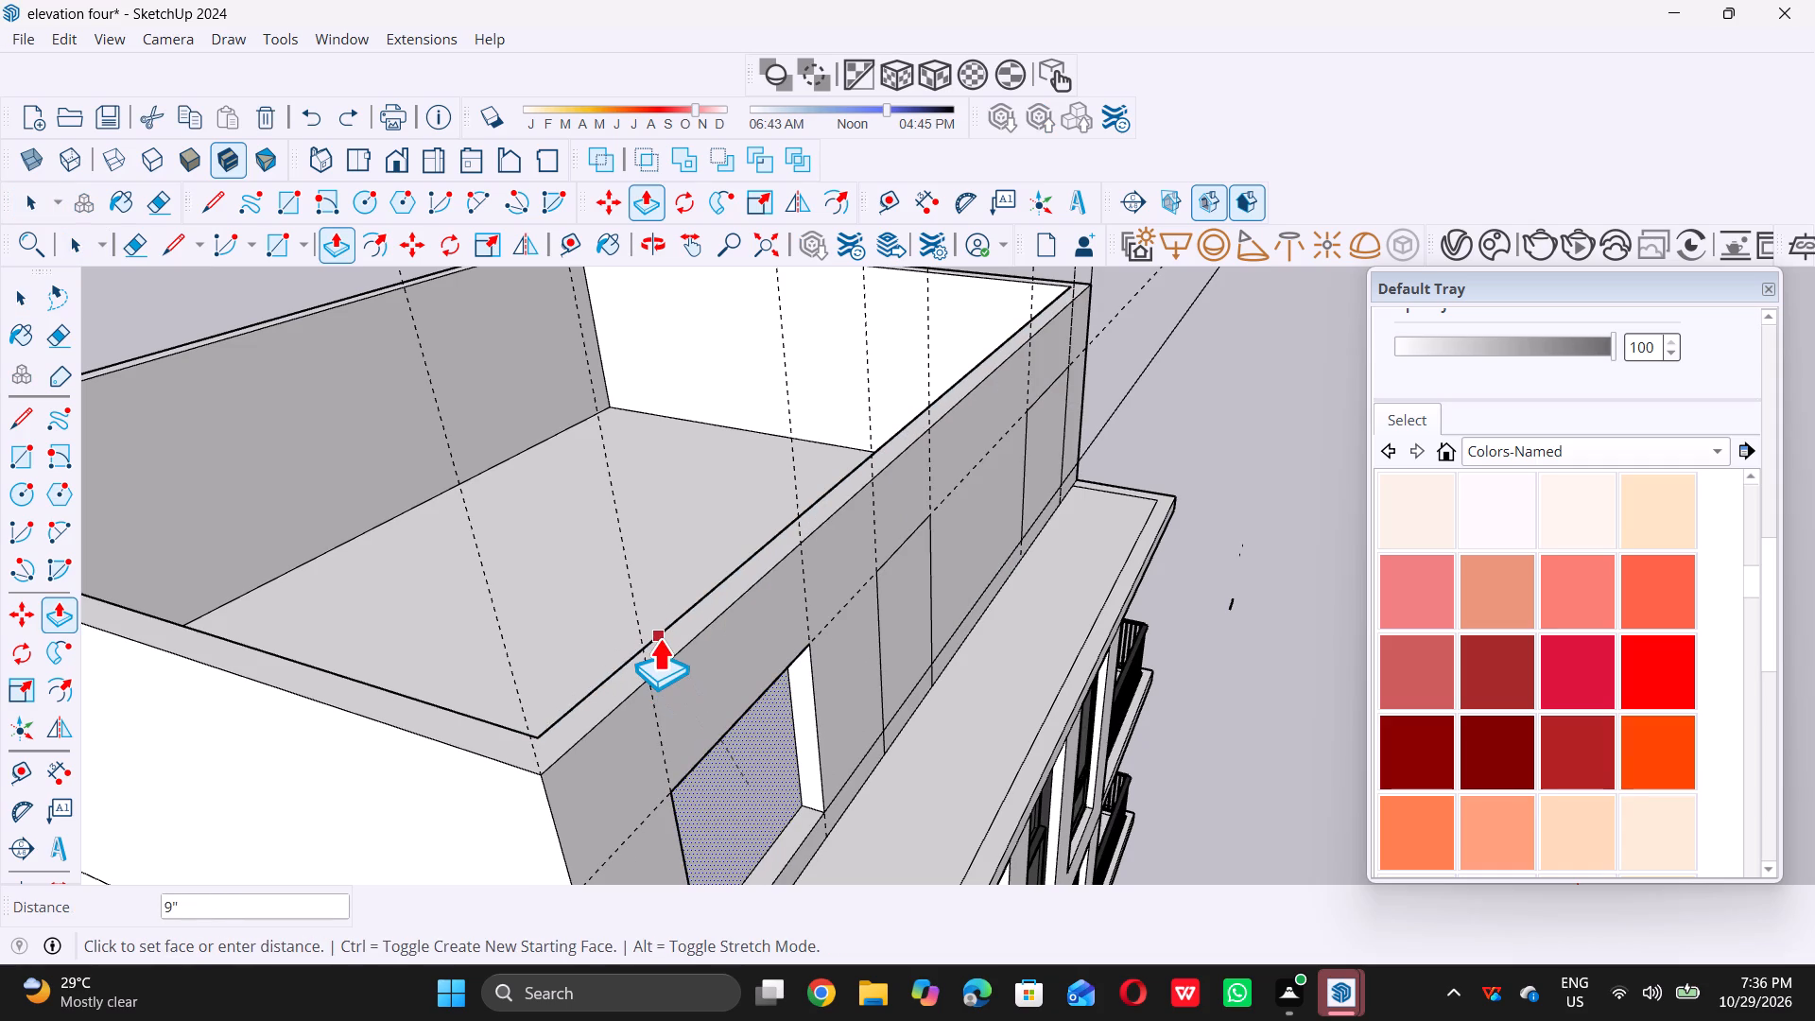
triple_click(659, 637)
left_click(659, 637)
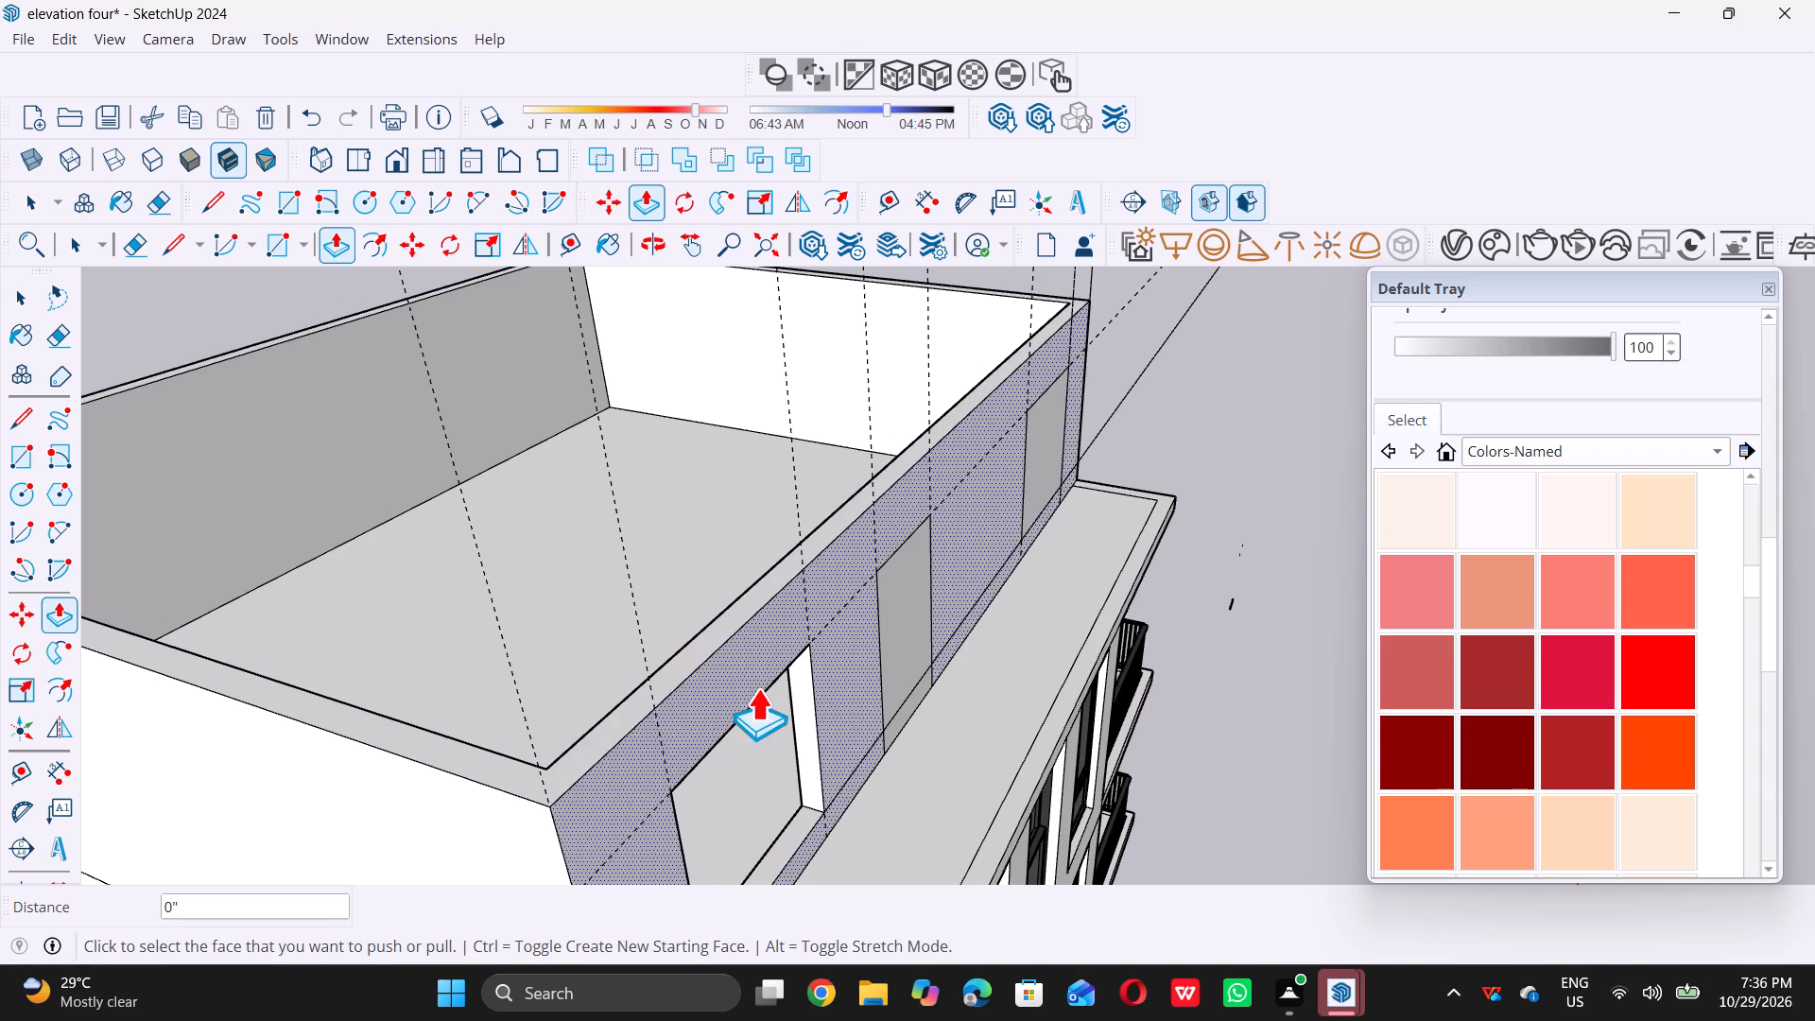
key("space")
Push the middle 4' wide window outline through the front wall to cut its opening, undoing any accidental floor extrusion.
scroll(725, 727, "down", 5)
scroll(874, 634, "up", 3)
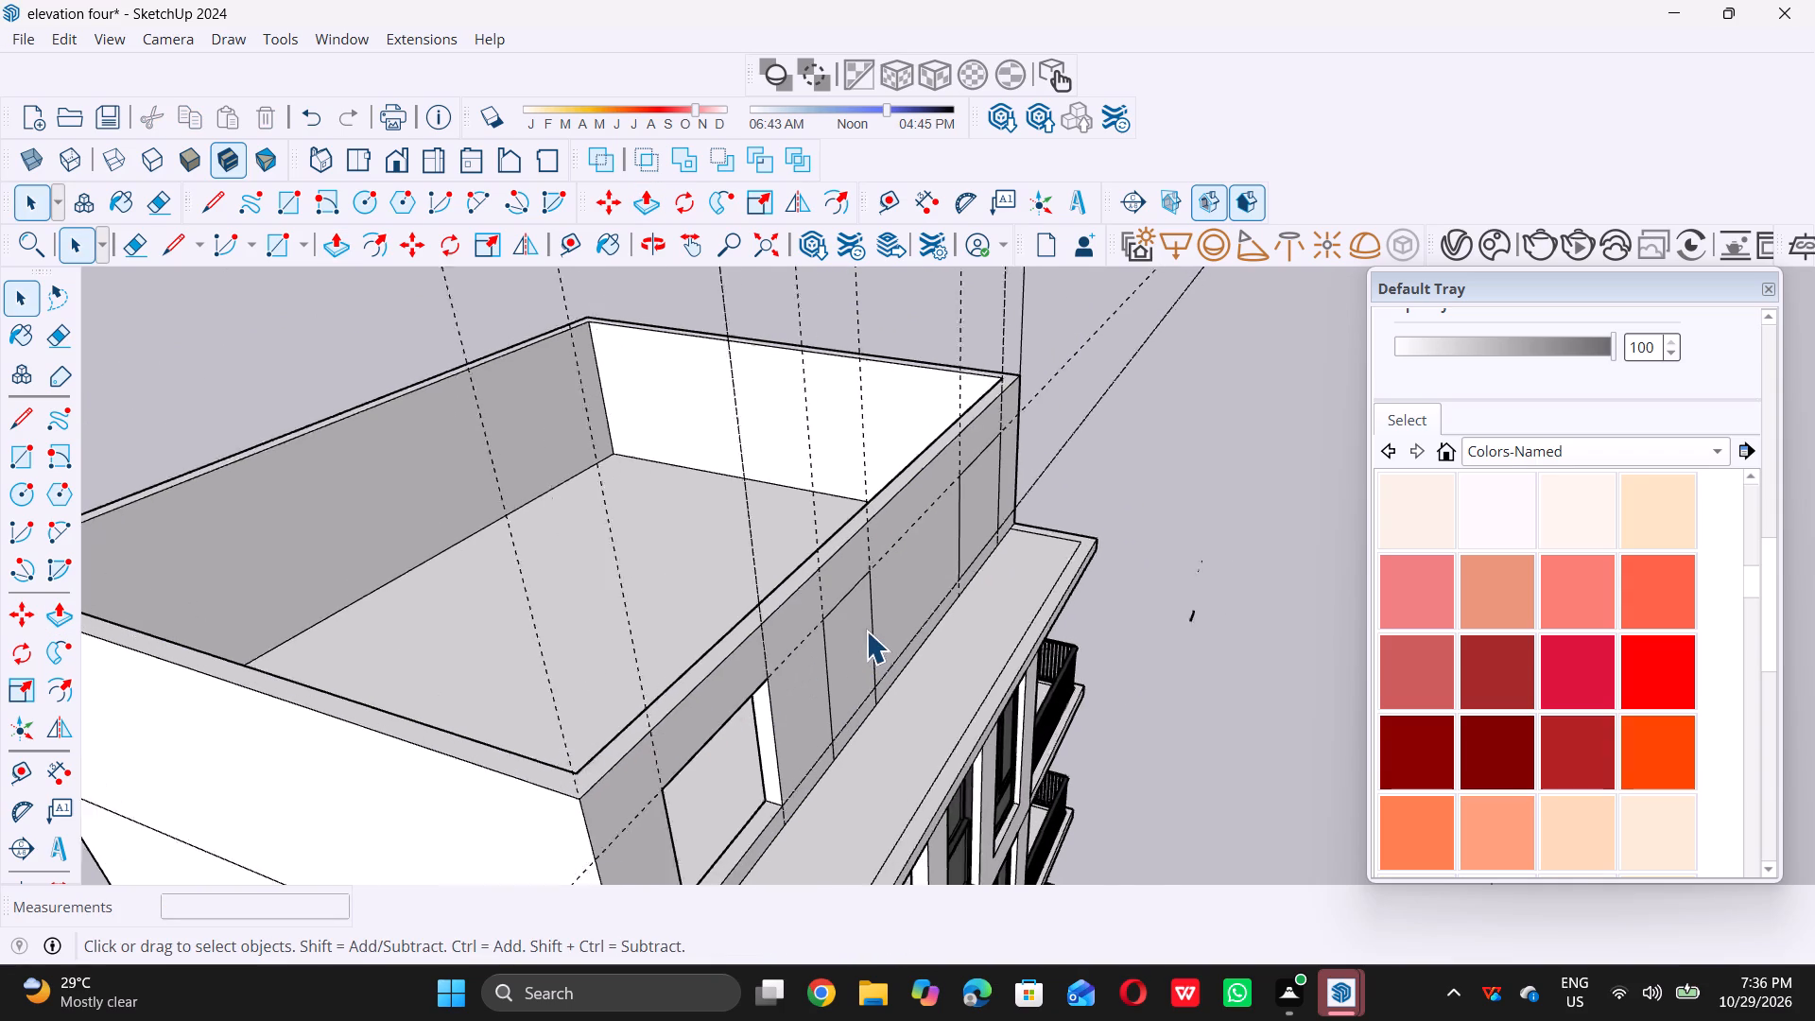
left_click(838, 647)
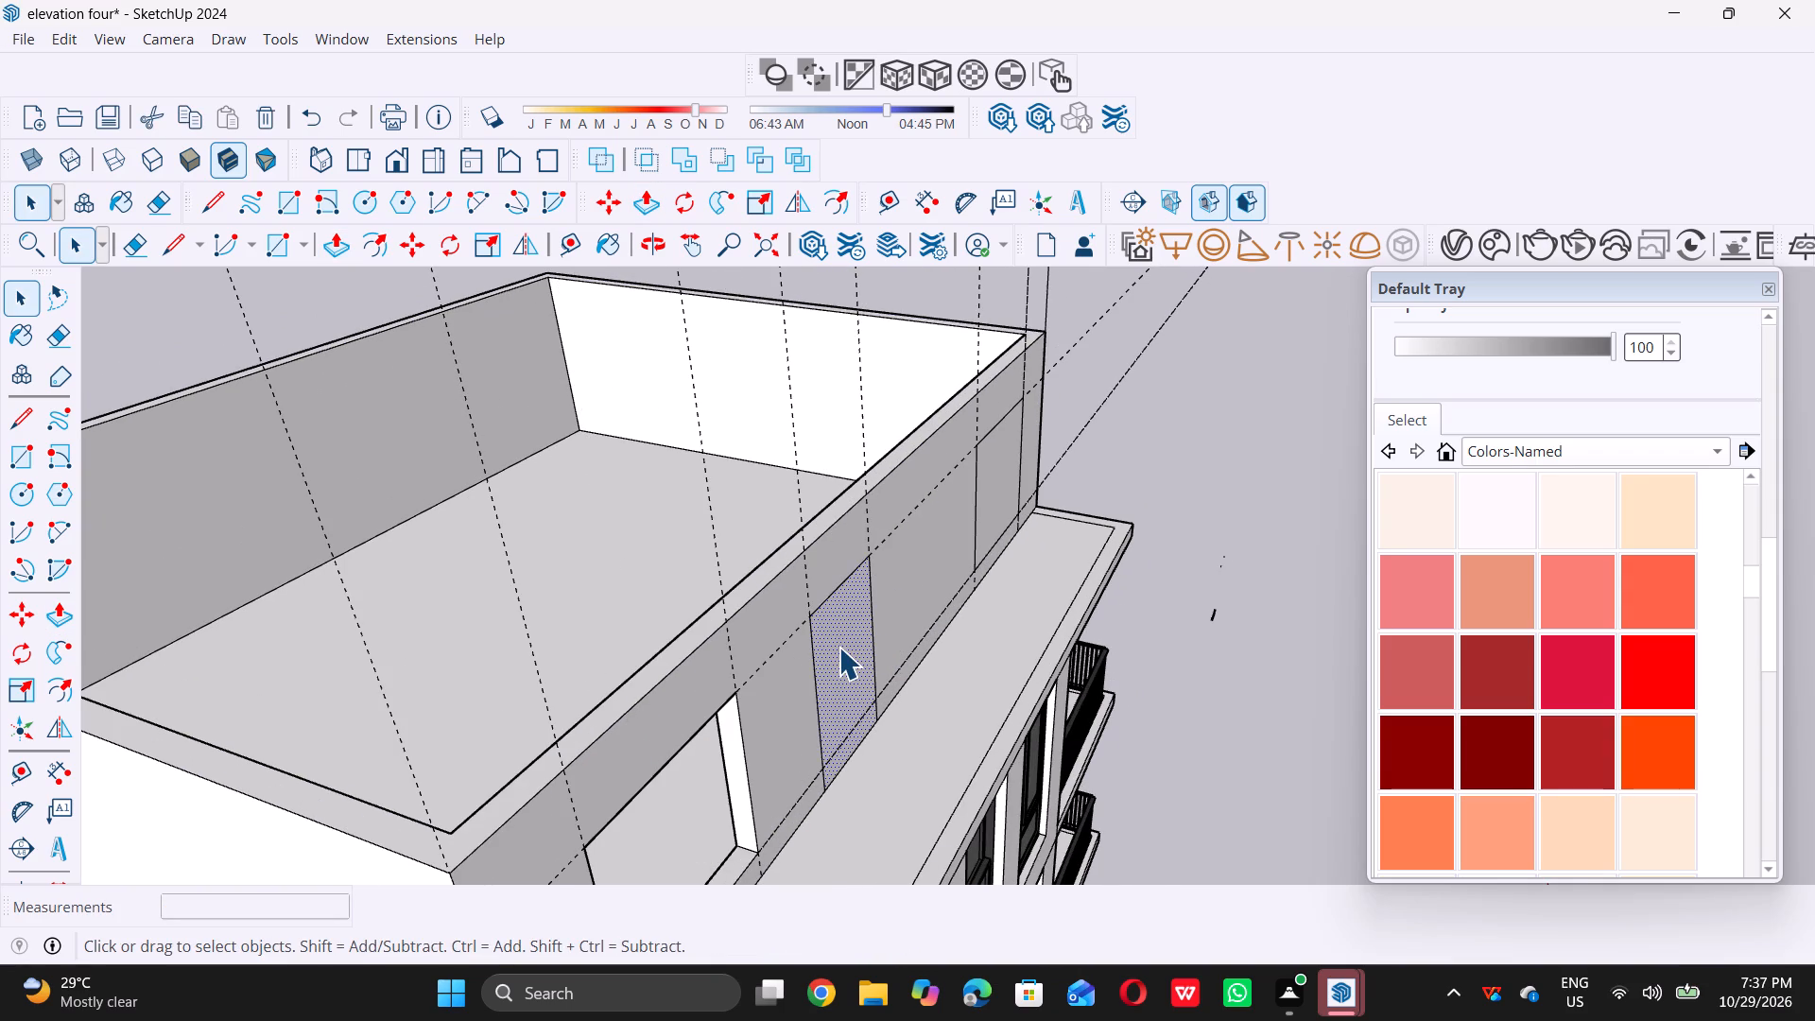
key("p")
triple_click(838, 647)
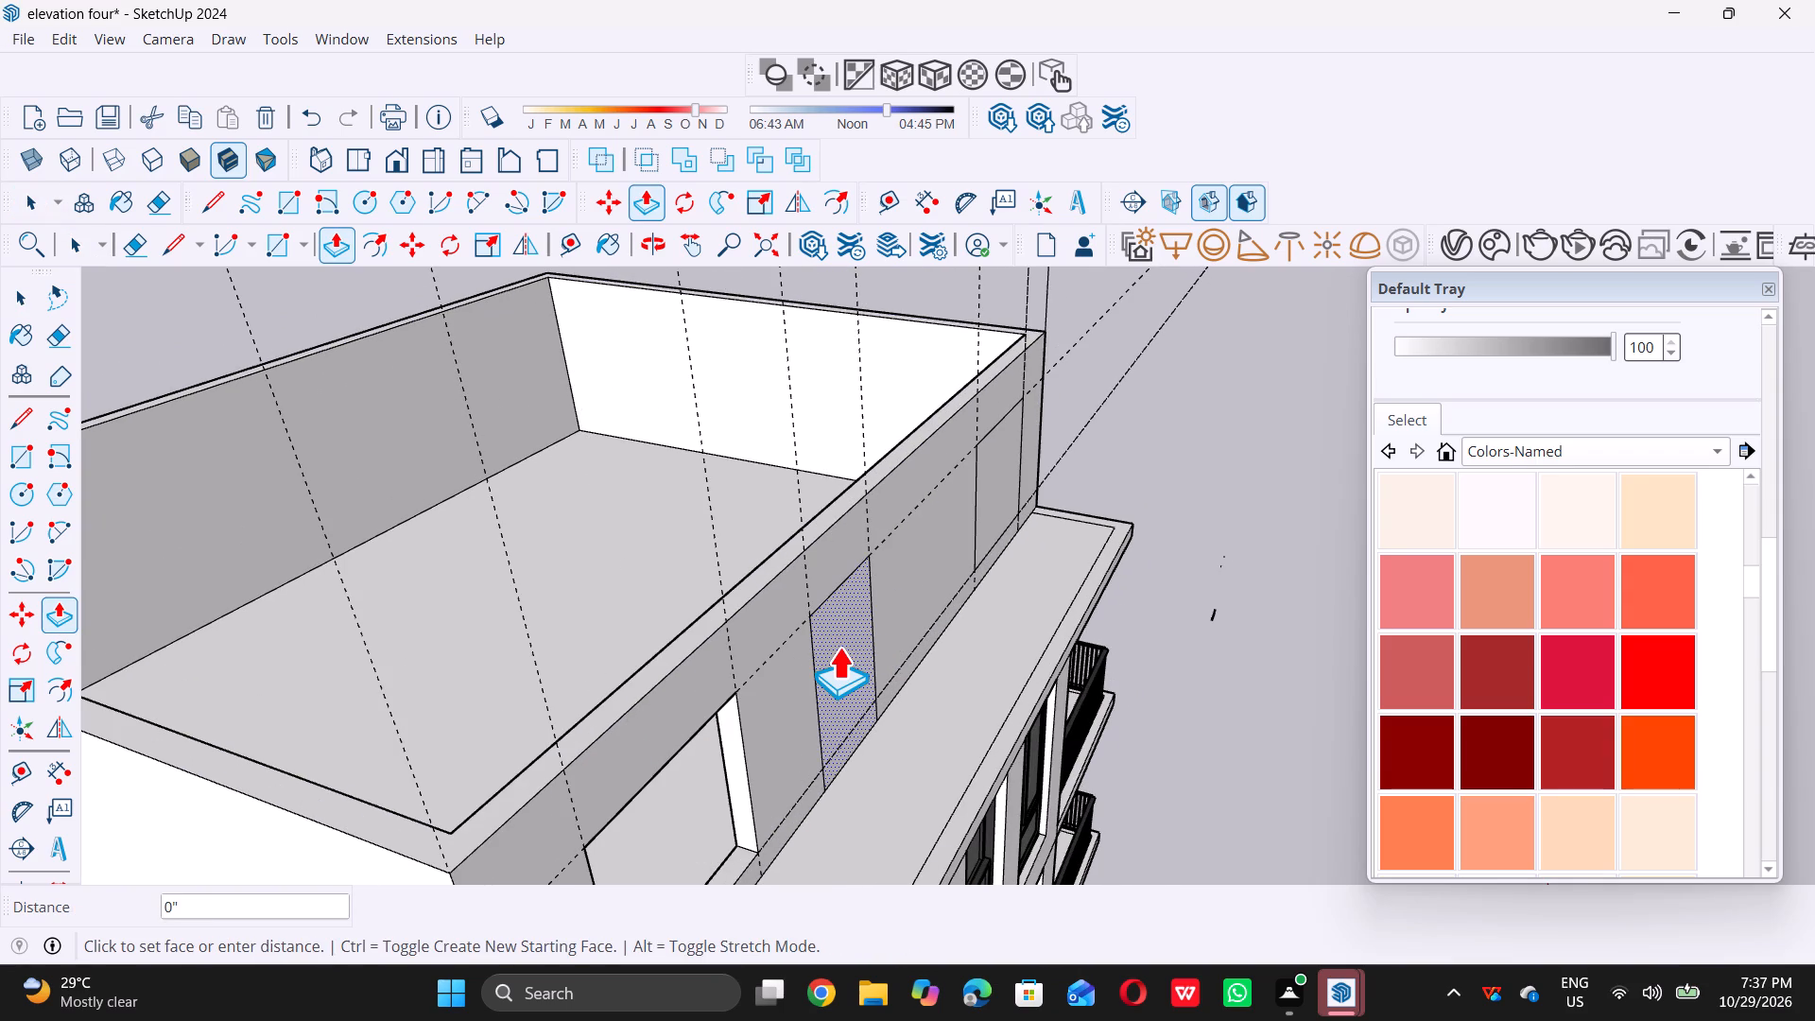
triple_click(782, 540)
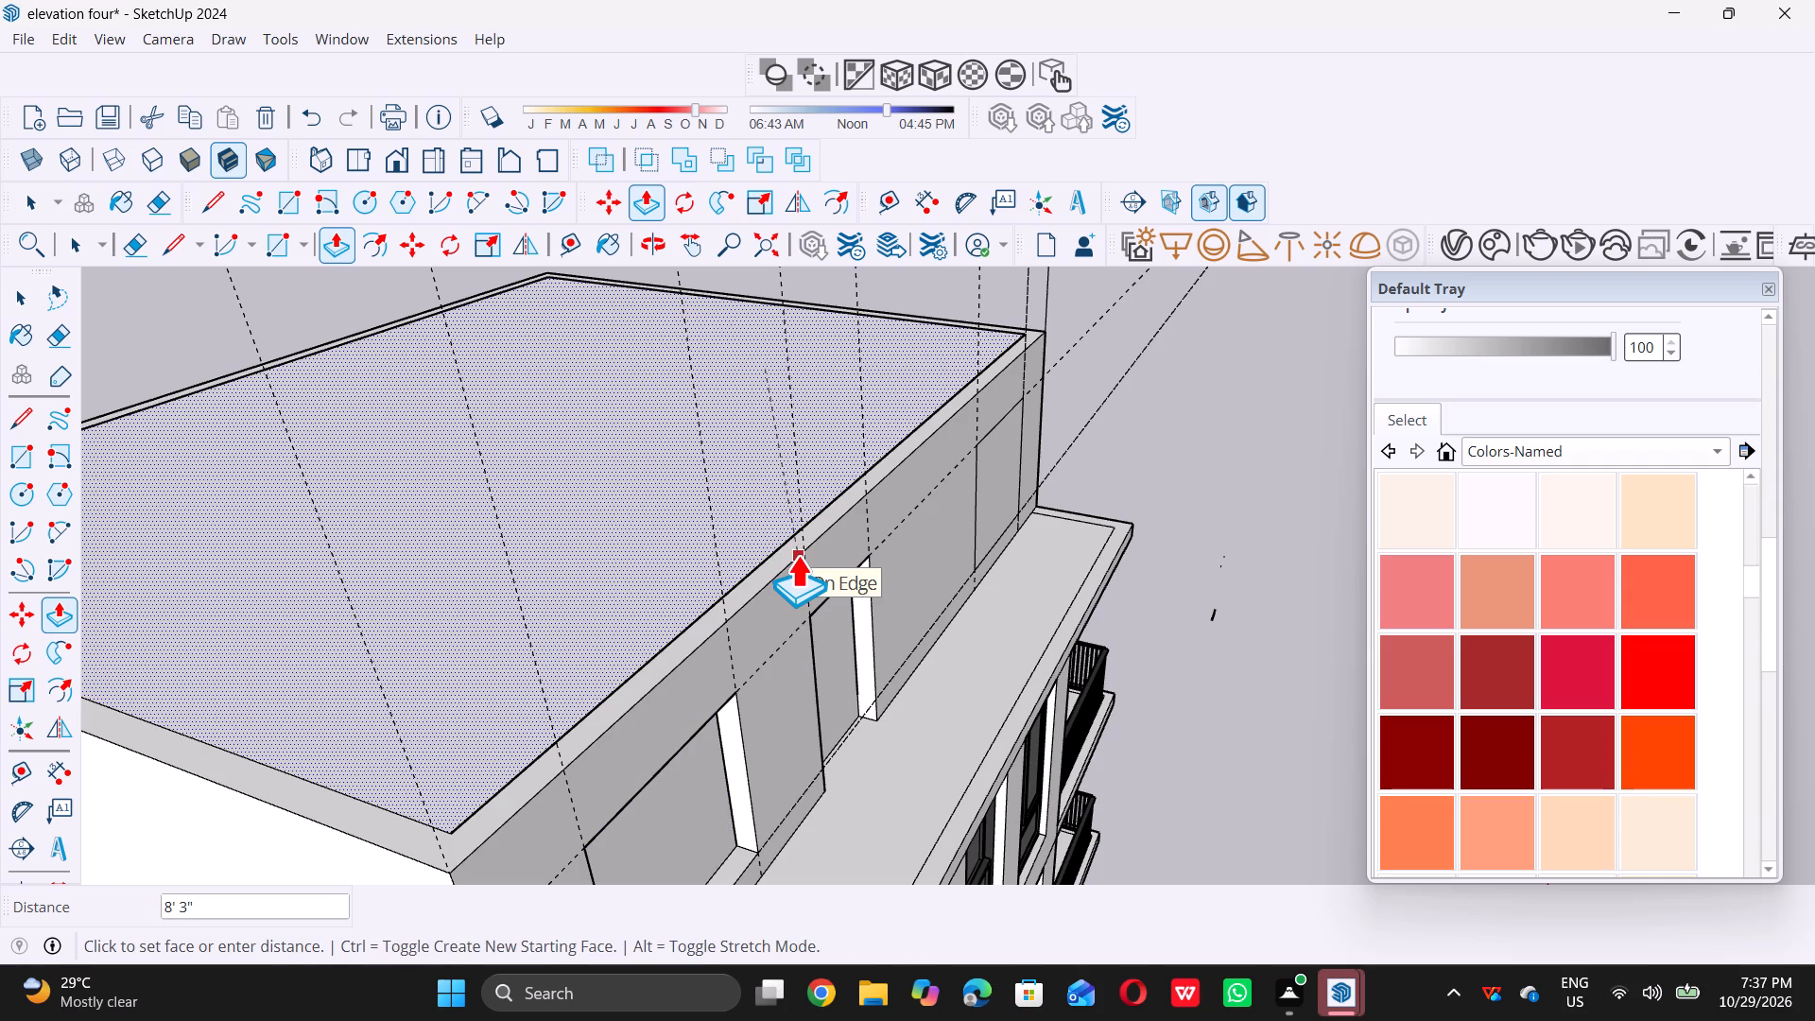
key("ctrl+z")
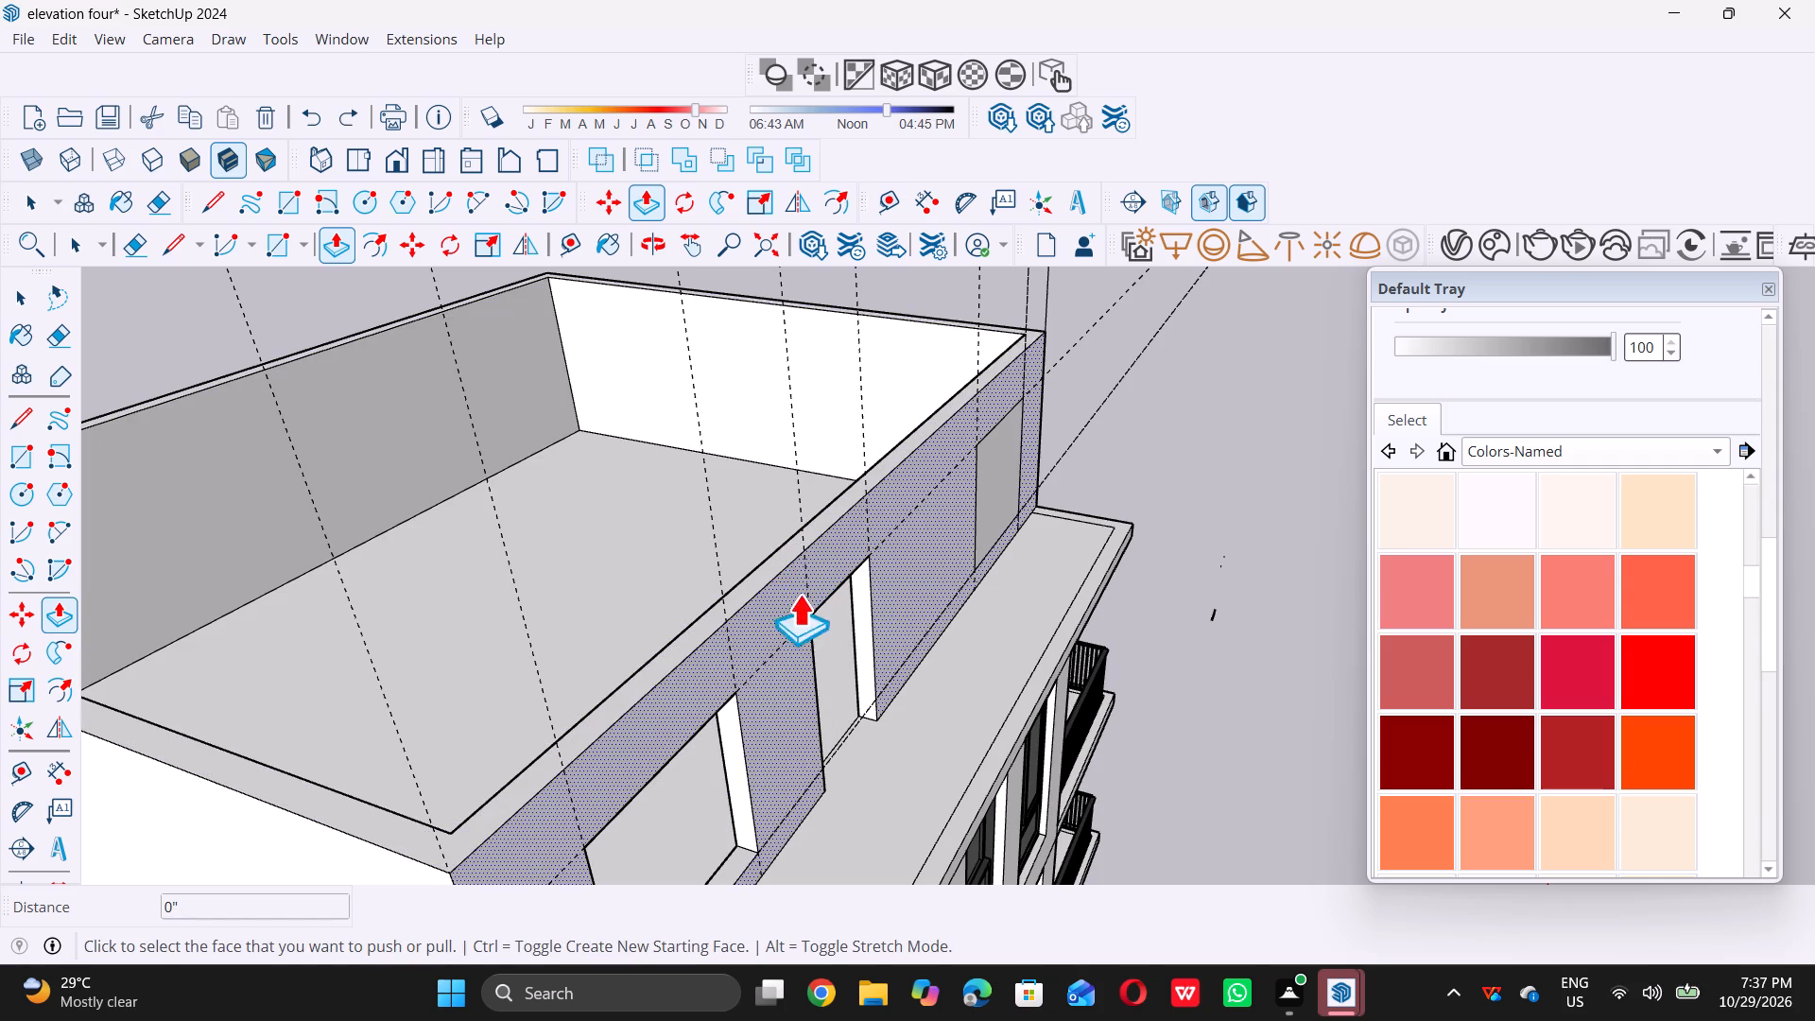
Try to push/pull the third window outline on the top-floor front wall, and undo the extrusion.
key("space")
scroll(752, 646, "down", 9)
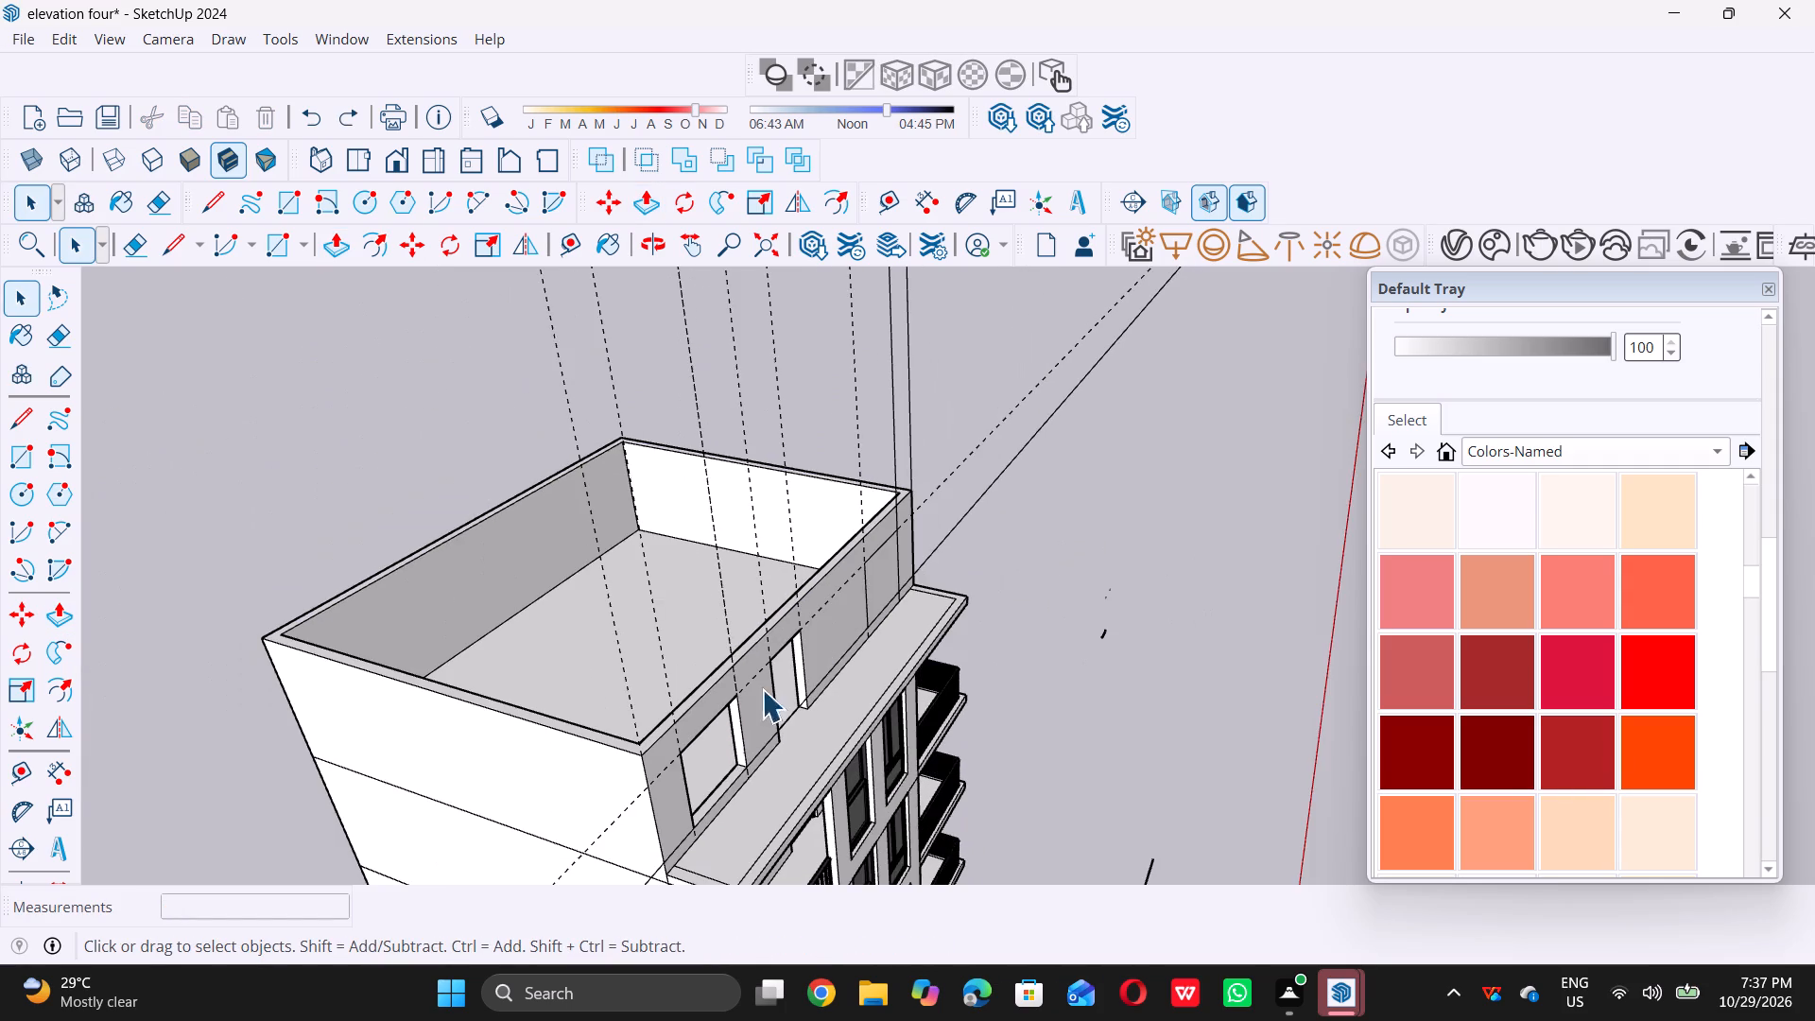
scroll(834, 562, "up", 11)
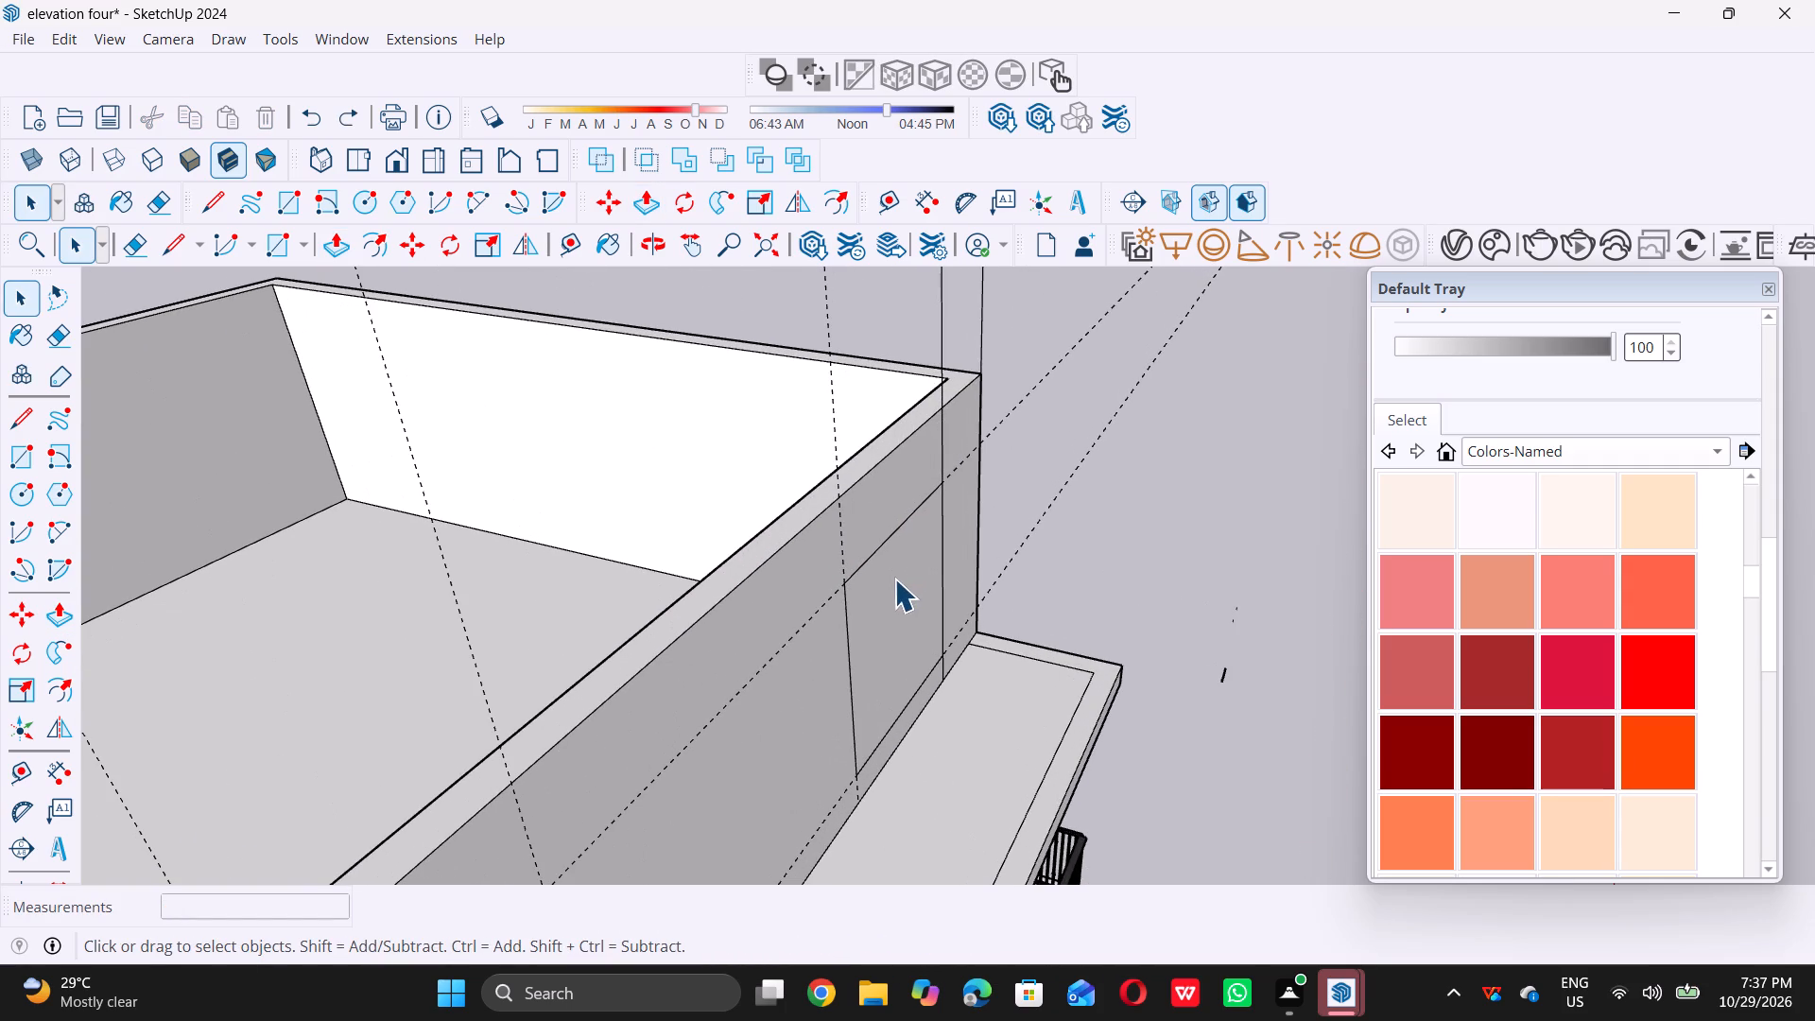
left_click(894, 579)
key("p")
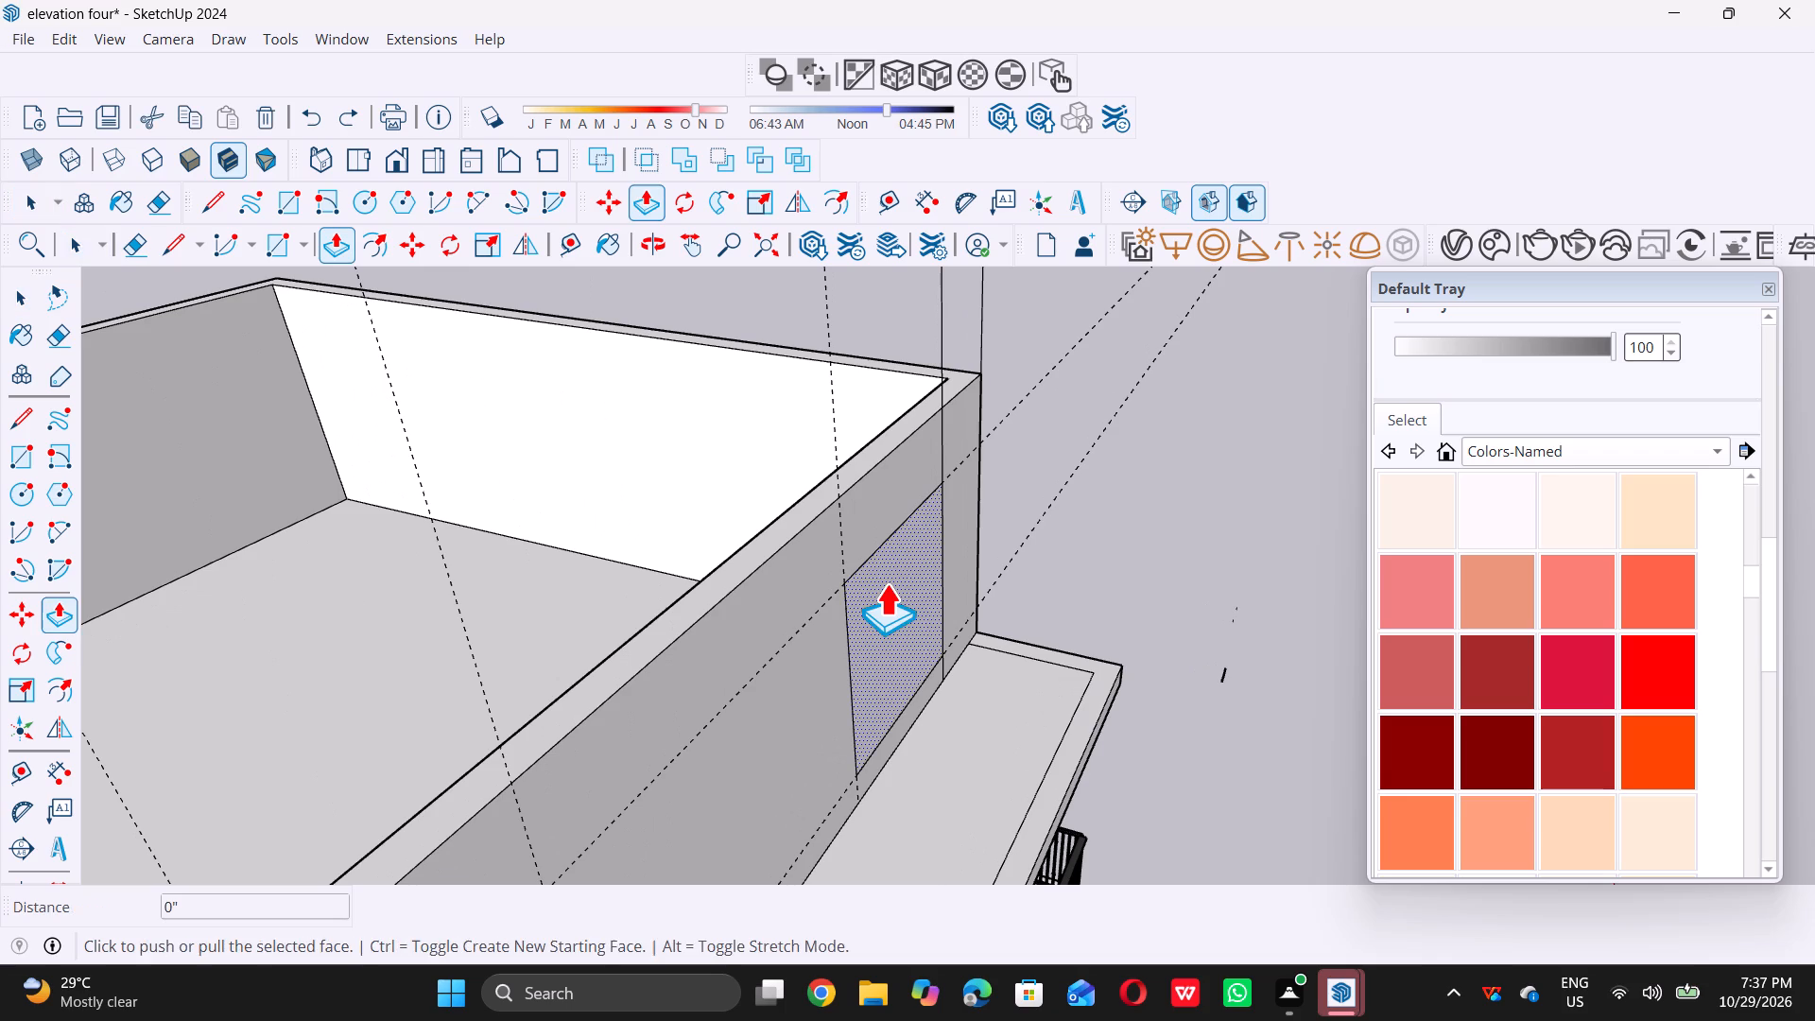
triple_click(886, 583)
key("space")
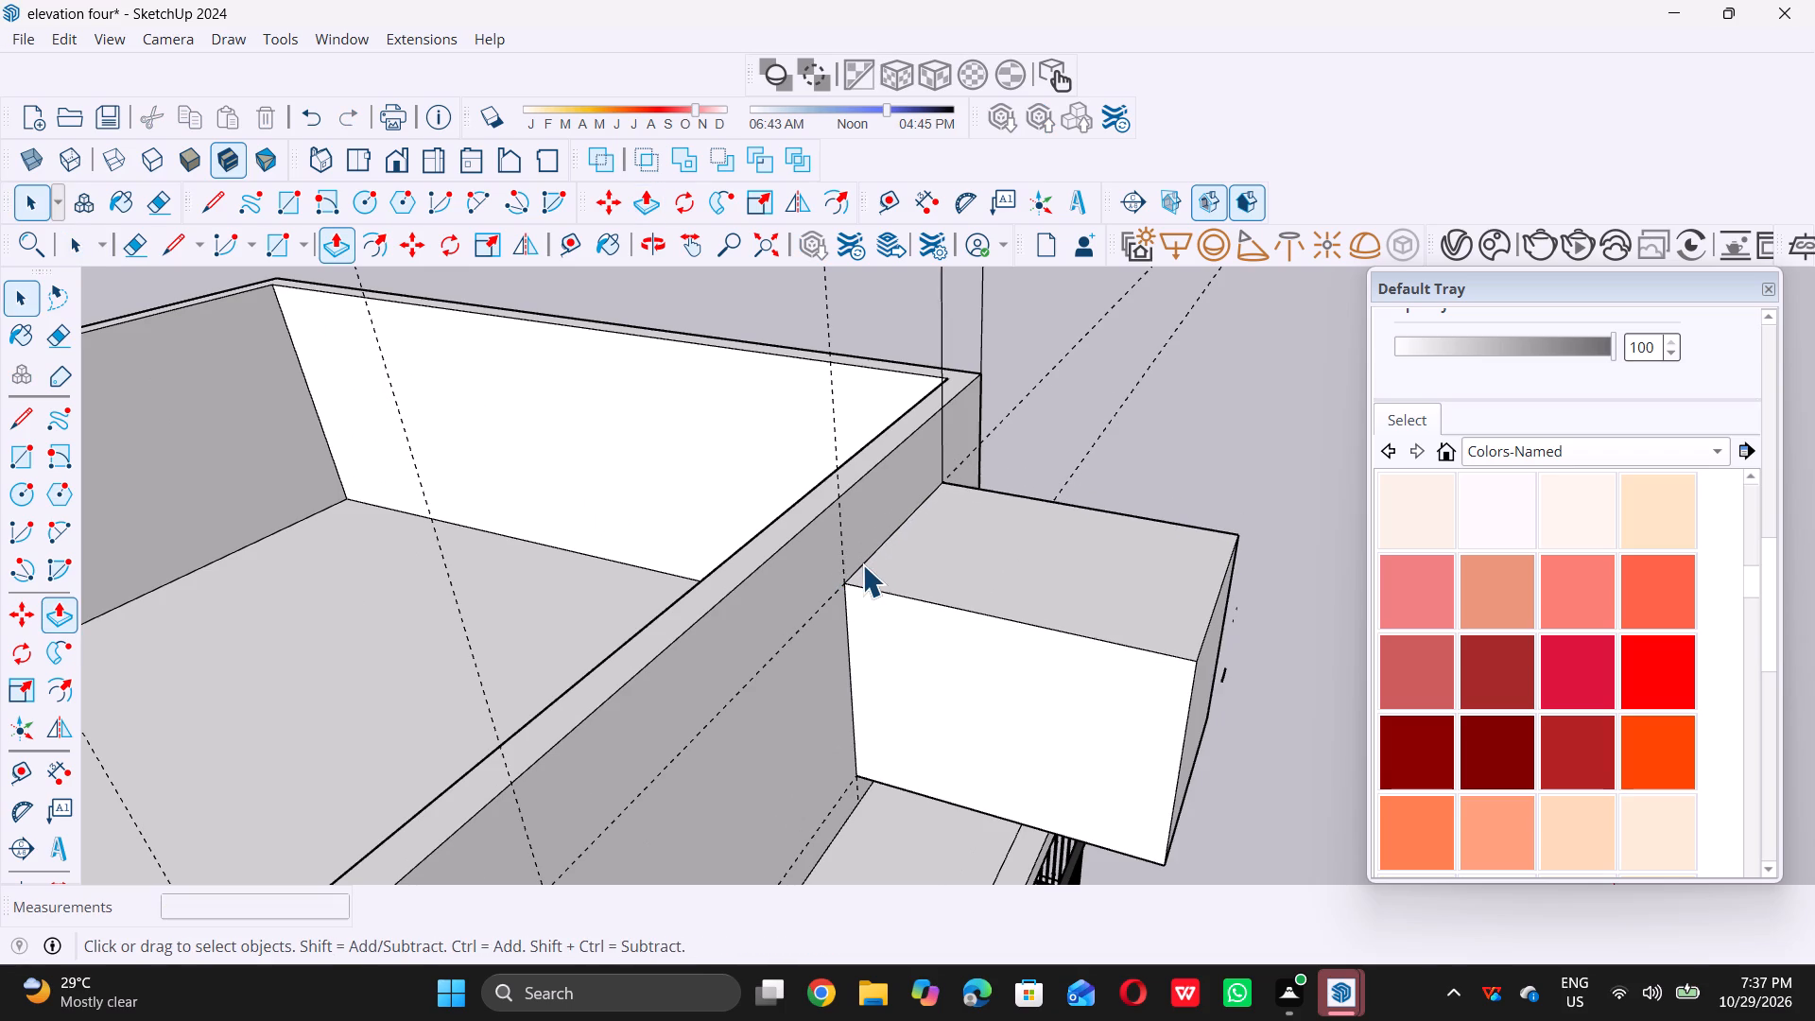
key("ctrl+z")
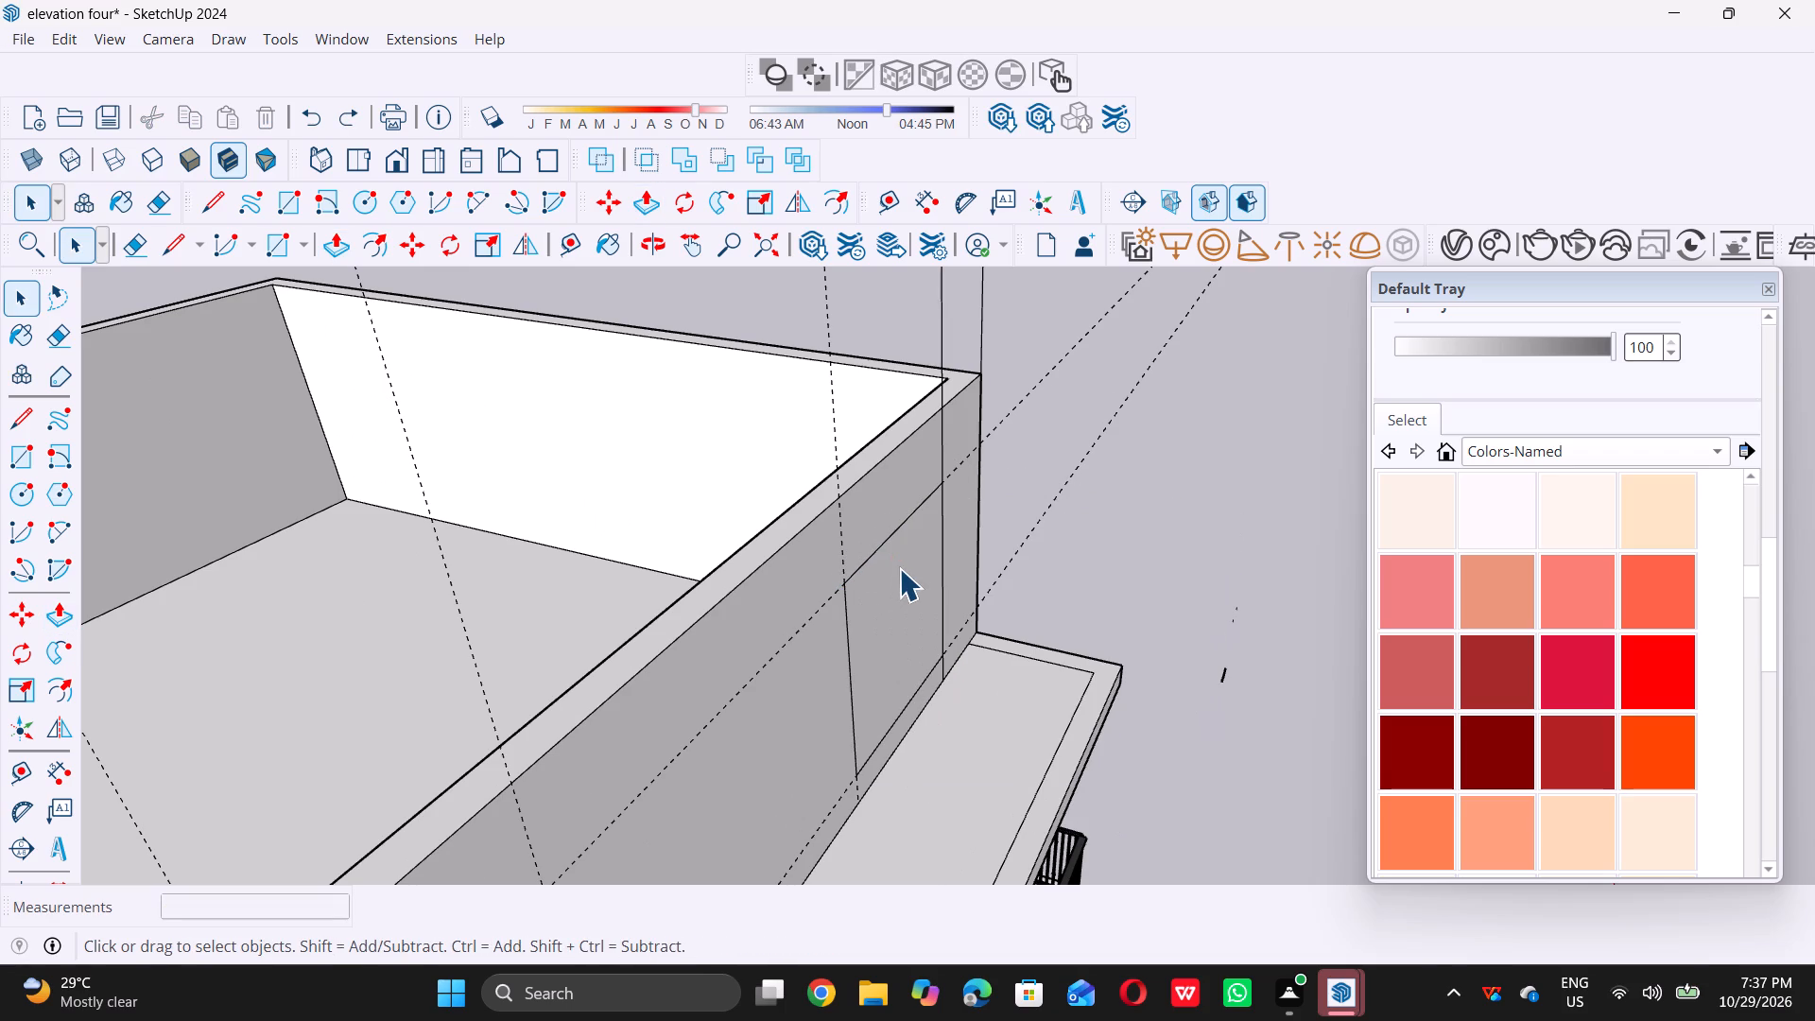
Push the third window outline 9" inward through the top-floor front wall to cut its opening.
triple_click(898, 572)
left_click(898, 572)
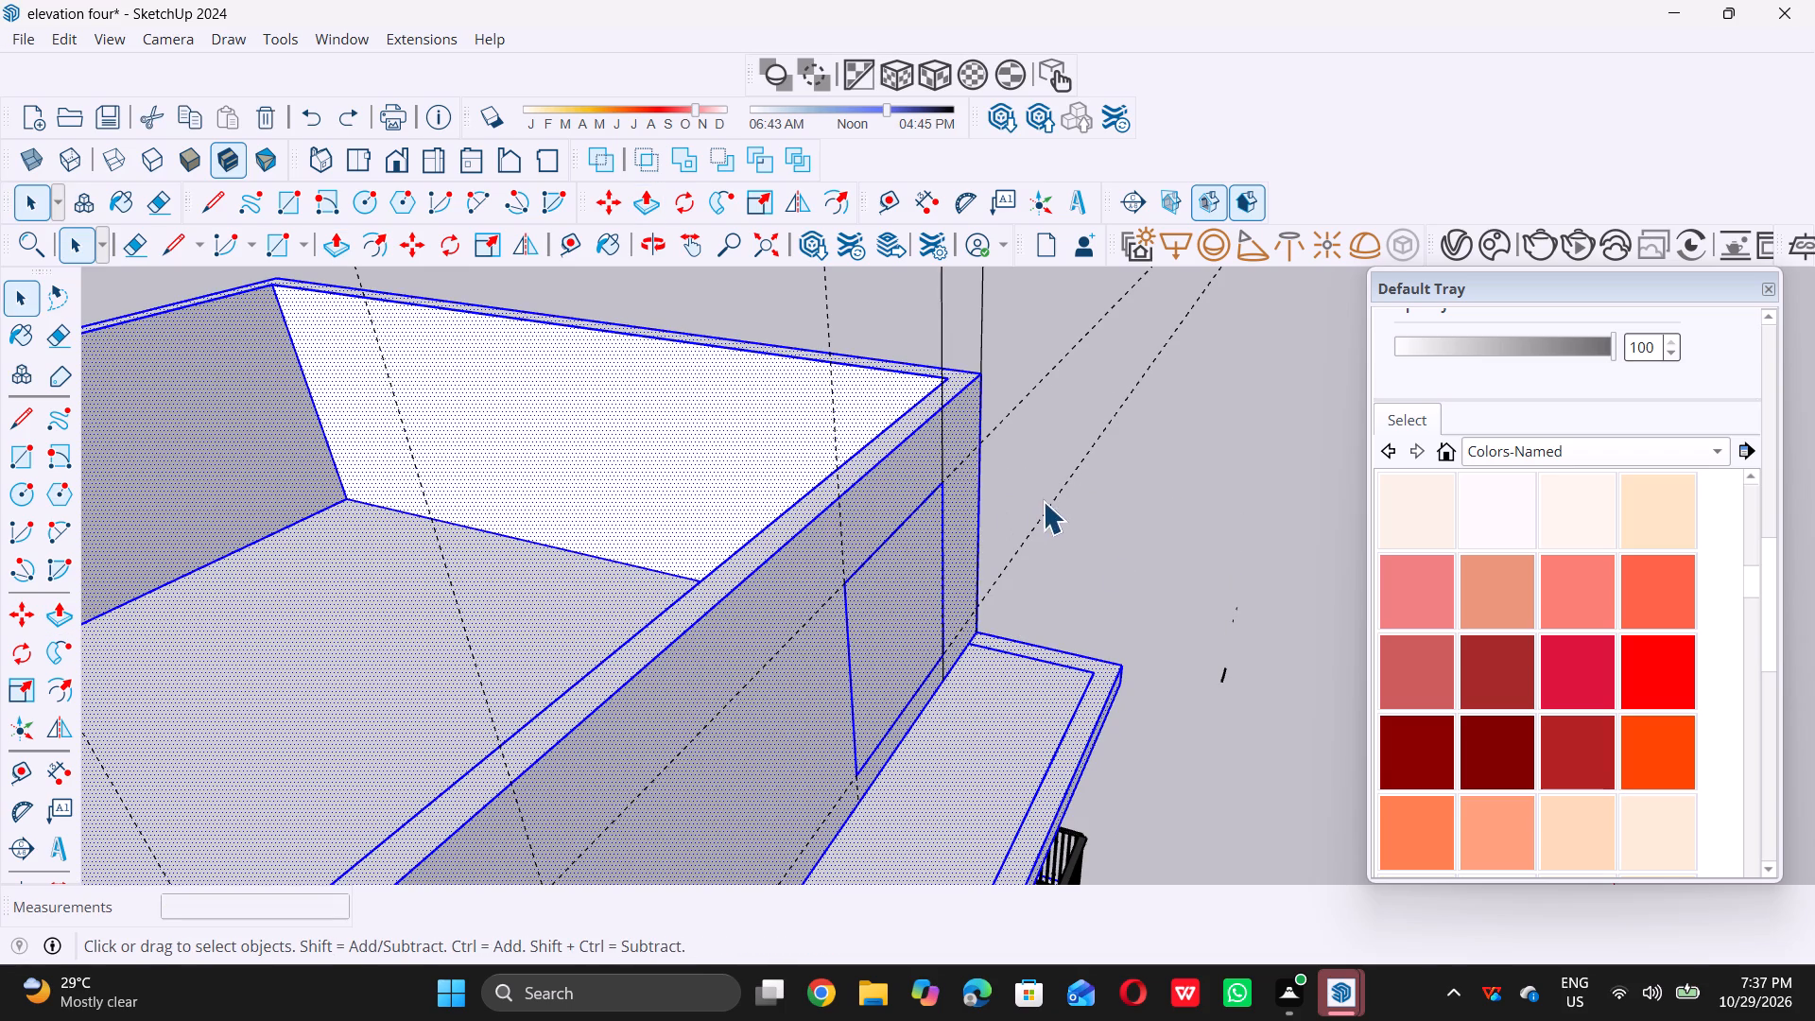
triple_click(1113, 552)
left_click(1113, 552)
double_click(914, 613)
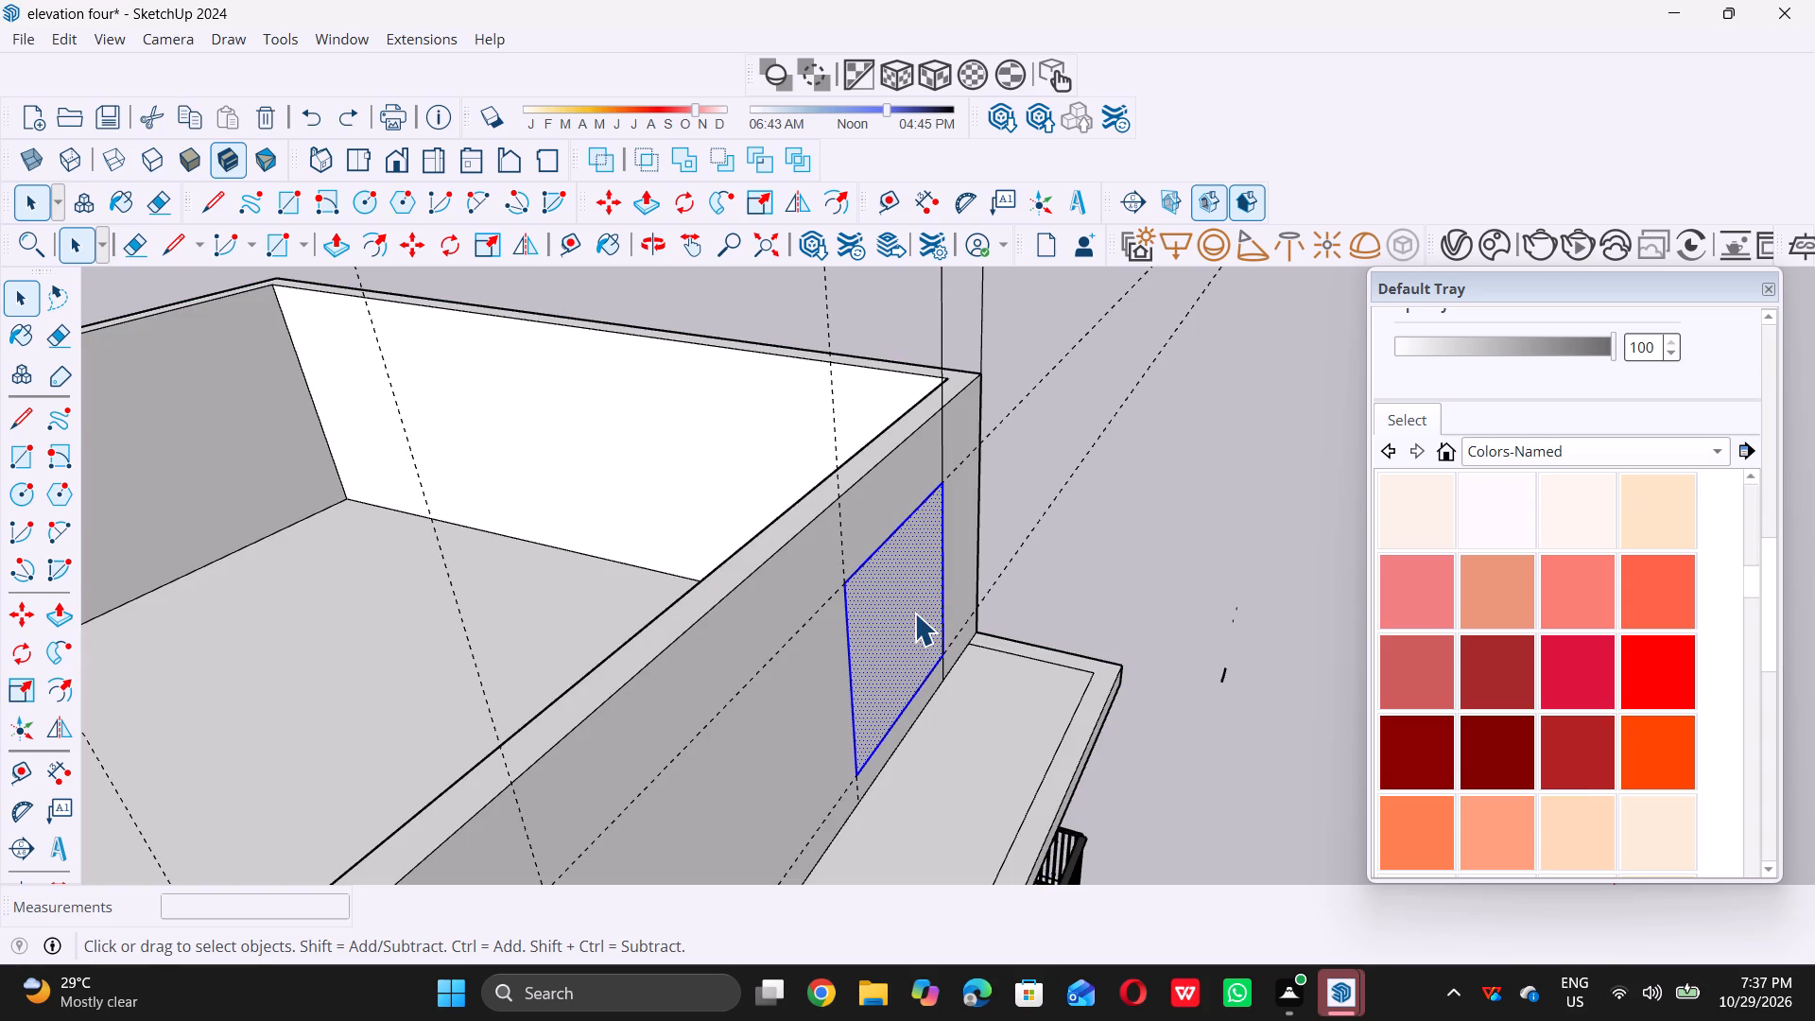
key("p")
left_click(914, 613)
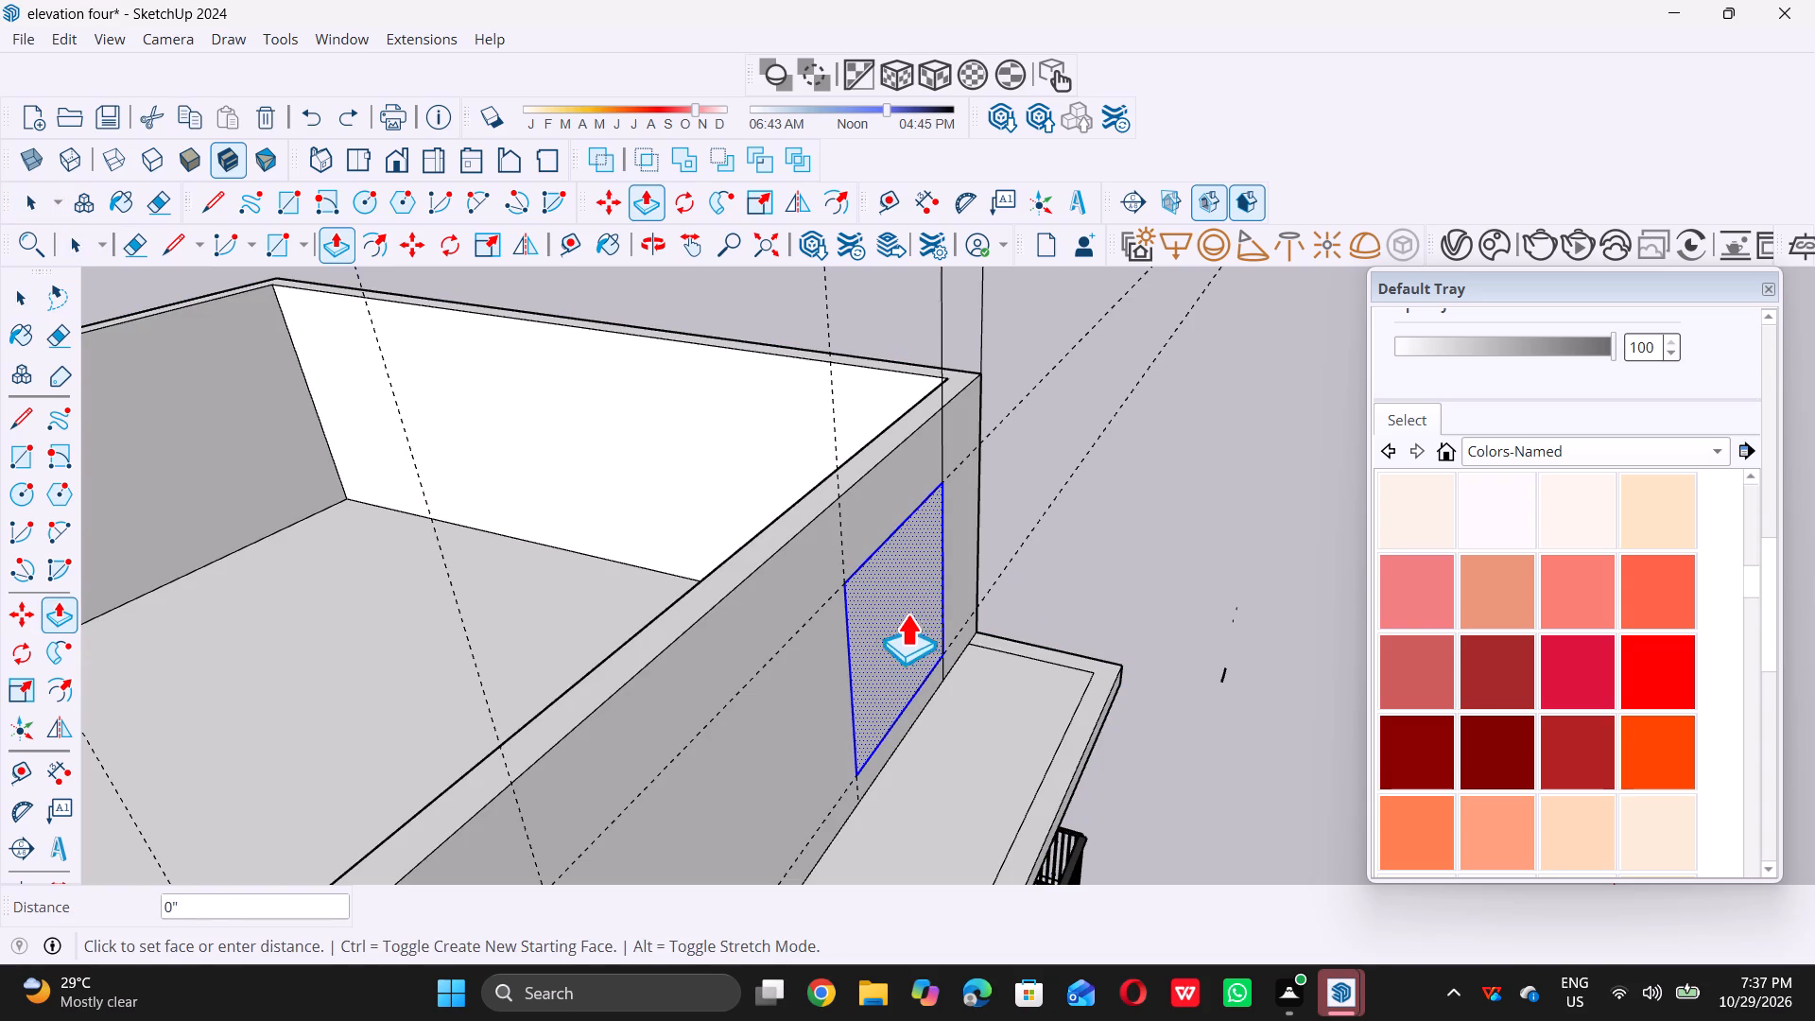
double_click(802, 504)
key("space")
scroll(880, 588, "down", 5)
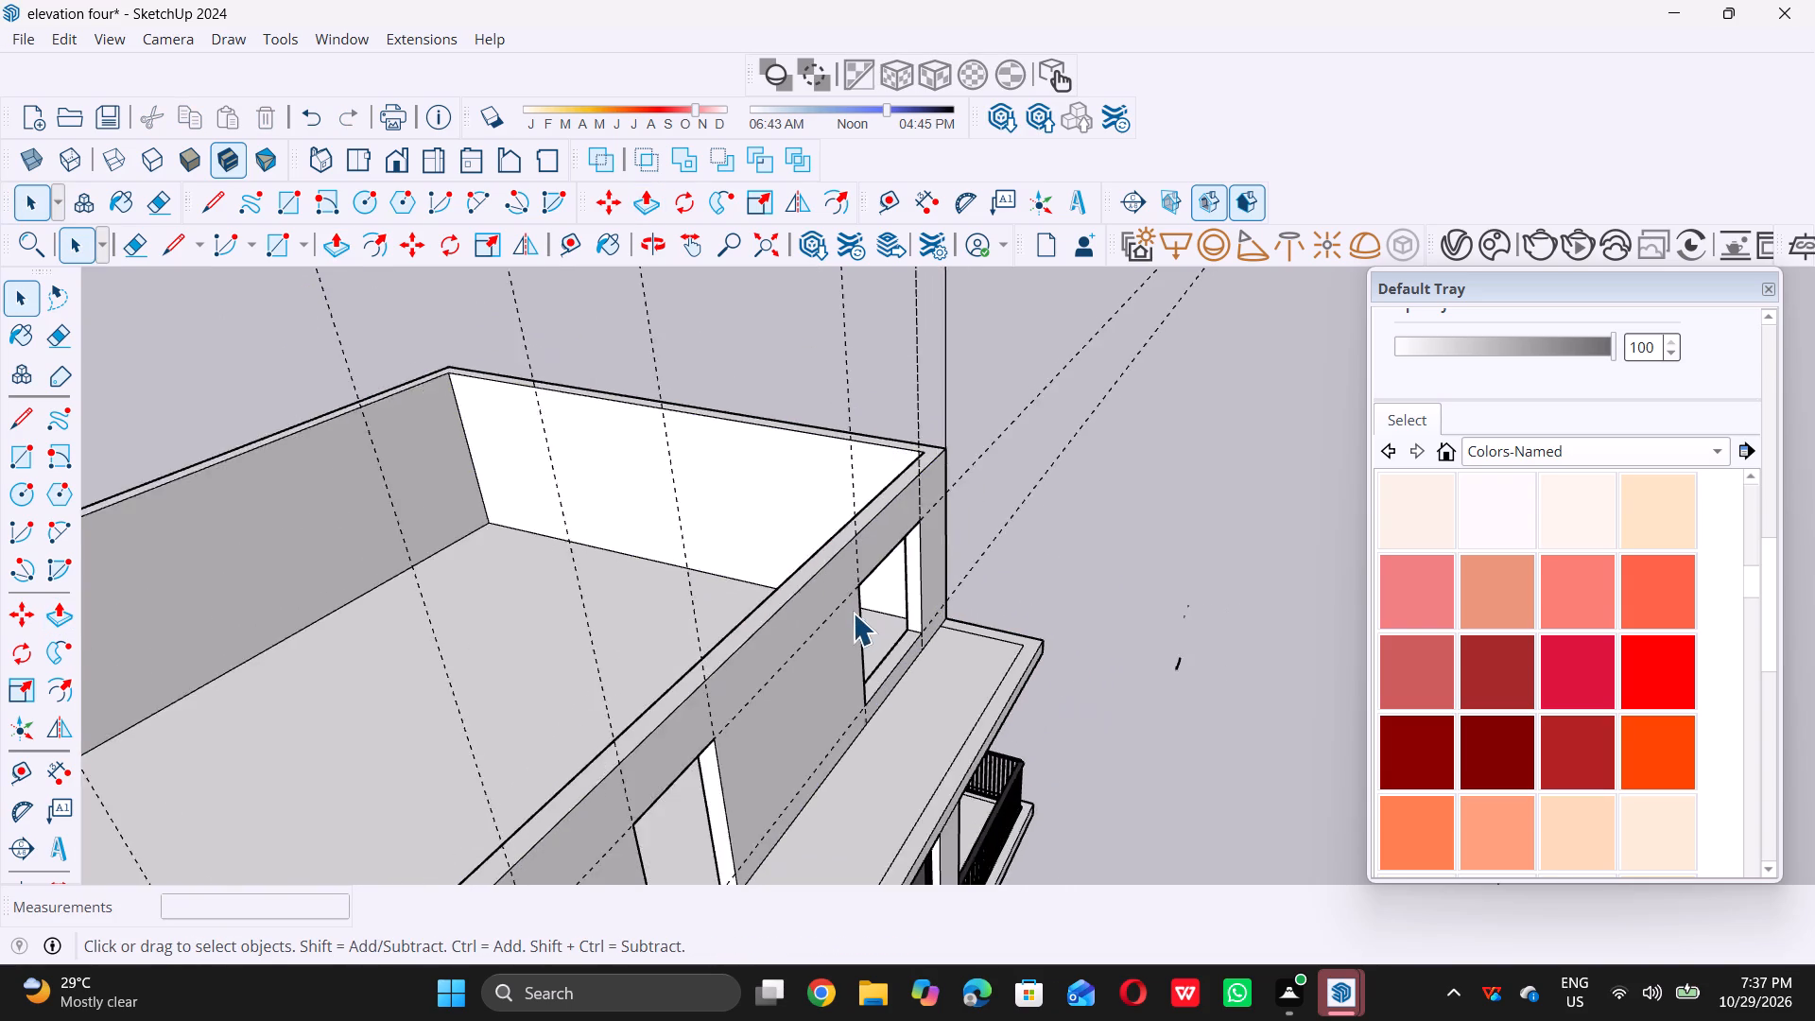
scroll(853, 613, "down", 8)
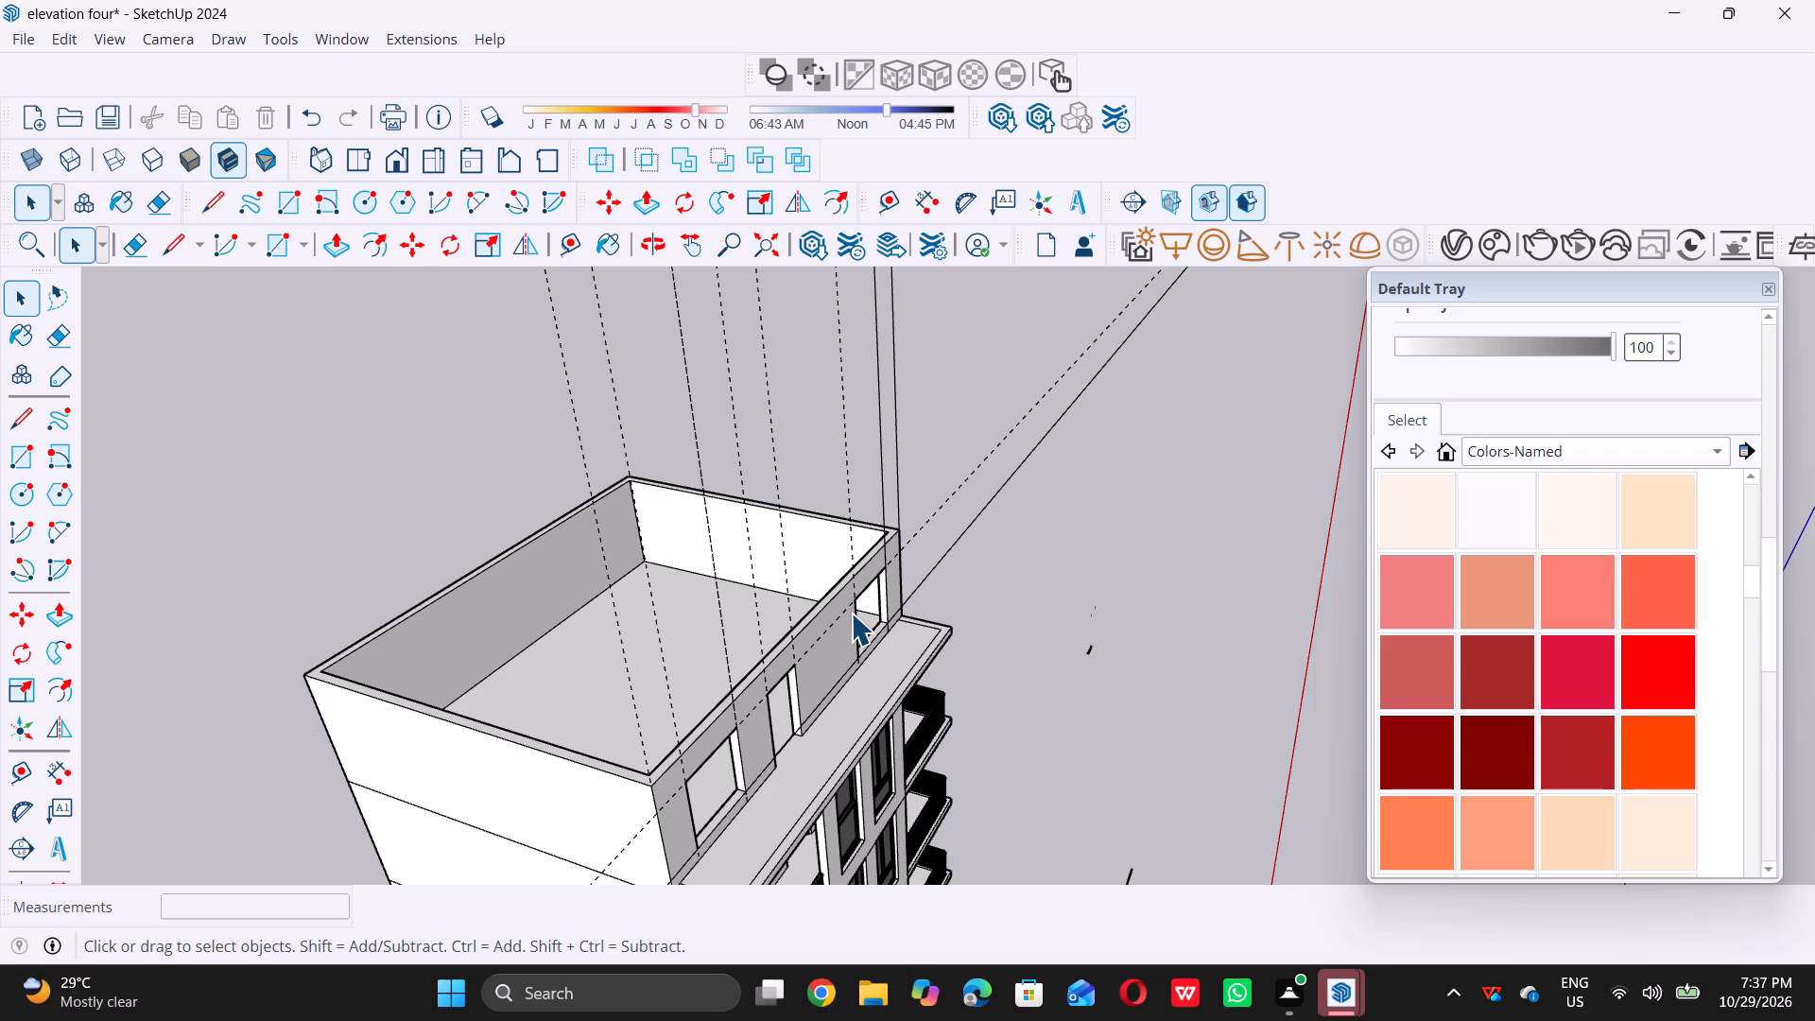
right_click(855, 608)
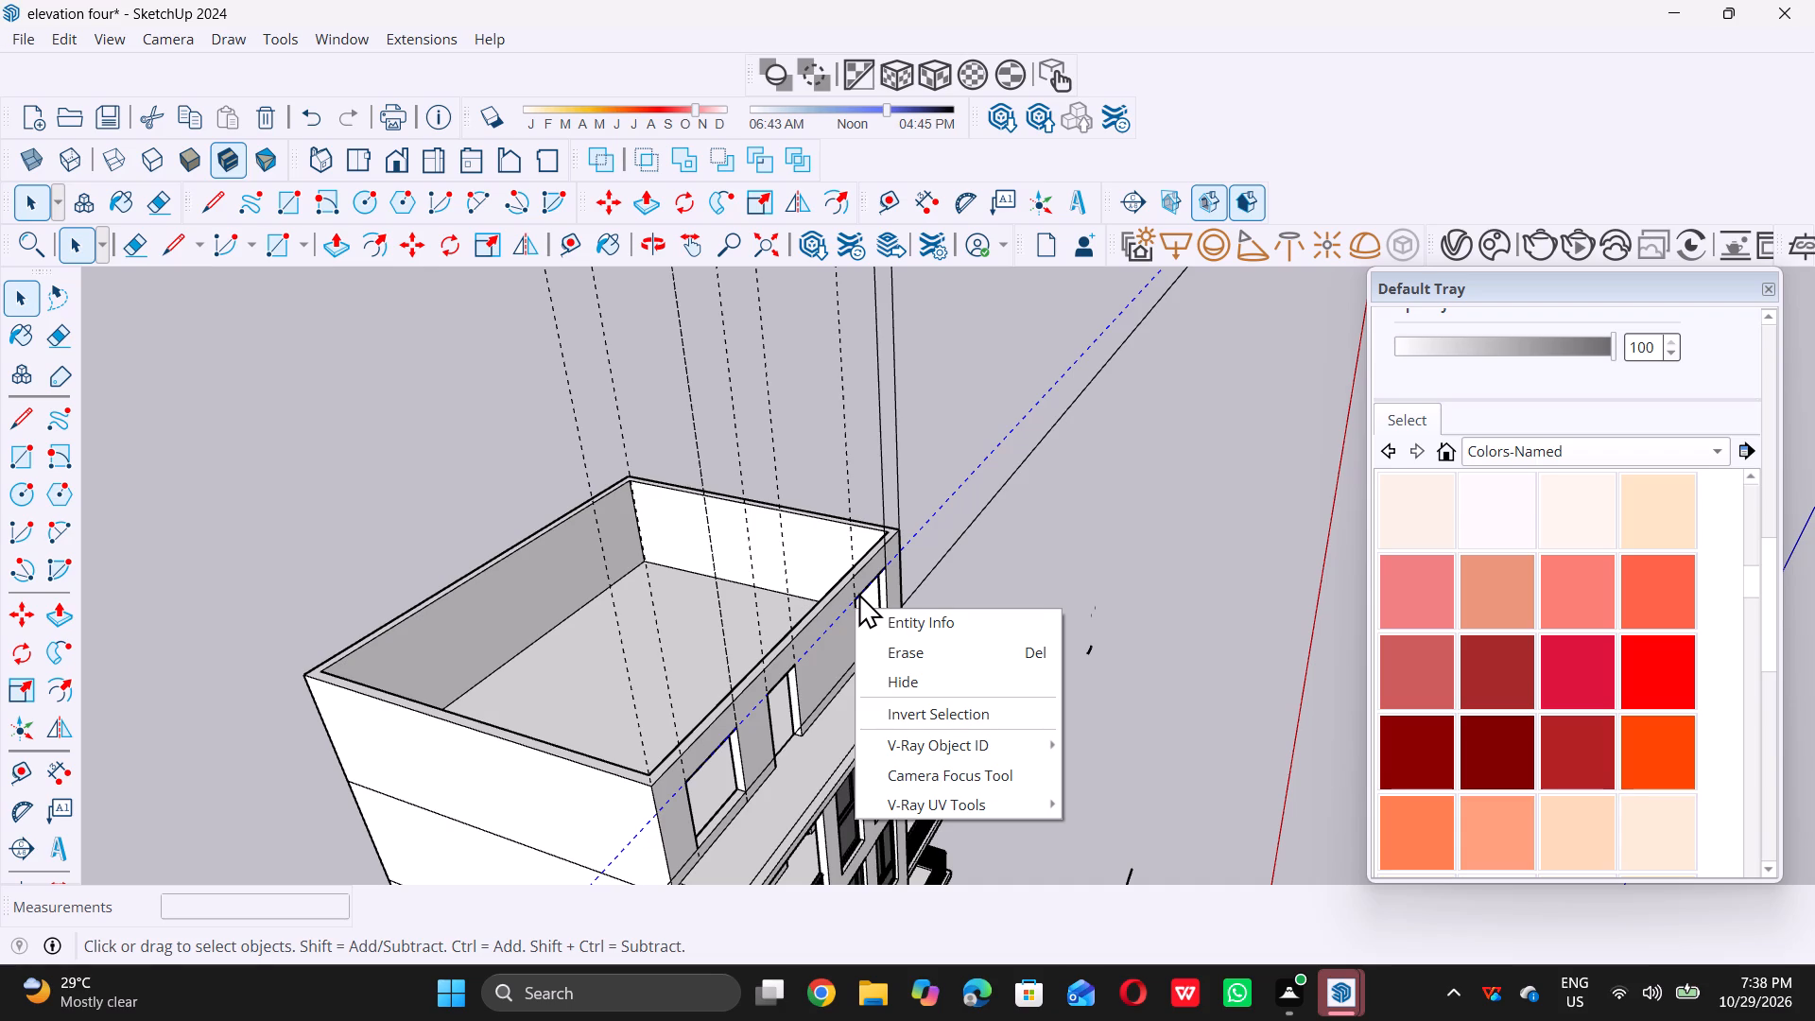
left_click(1123, 578)
Copy the two-pane sliding window above the floor below's balcony about 10' 9" up into the first top-floor opening, aligning its lower corner.
middle_click_drag(839, 679, 814, 665)
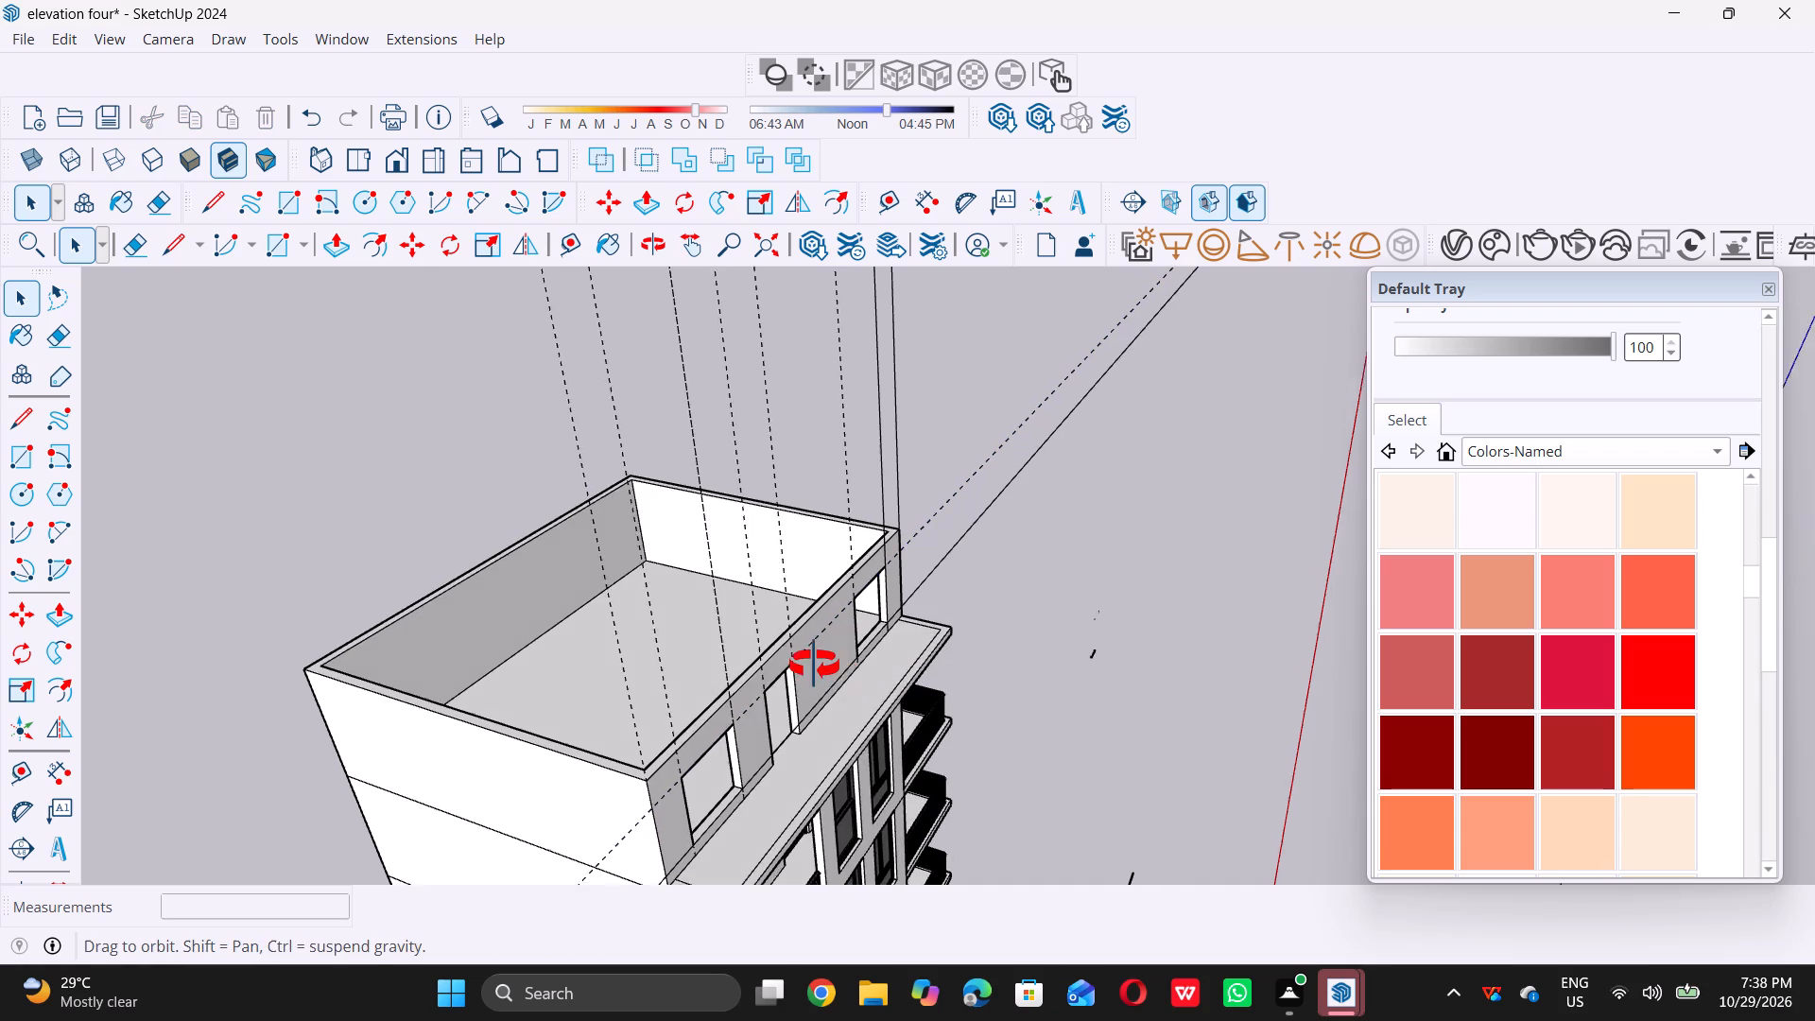
middle_click_drag(814, 665, 780, 649)
scroll(755, 592, "down", 7)
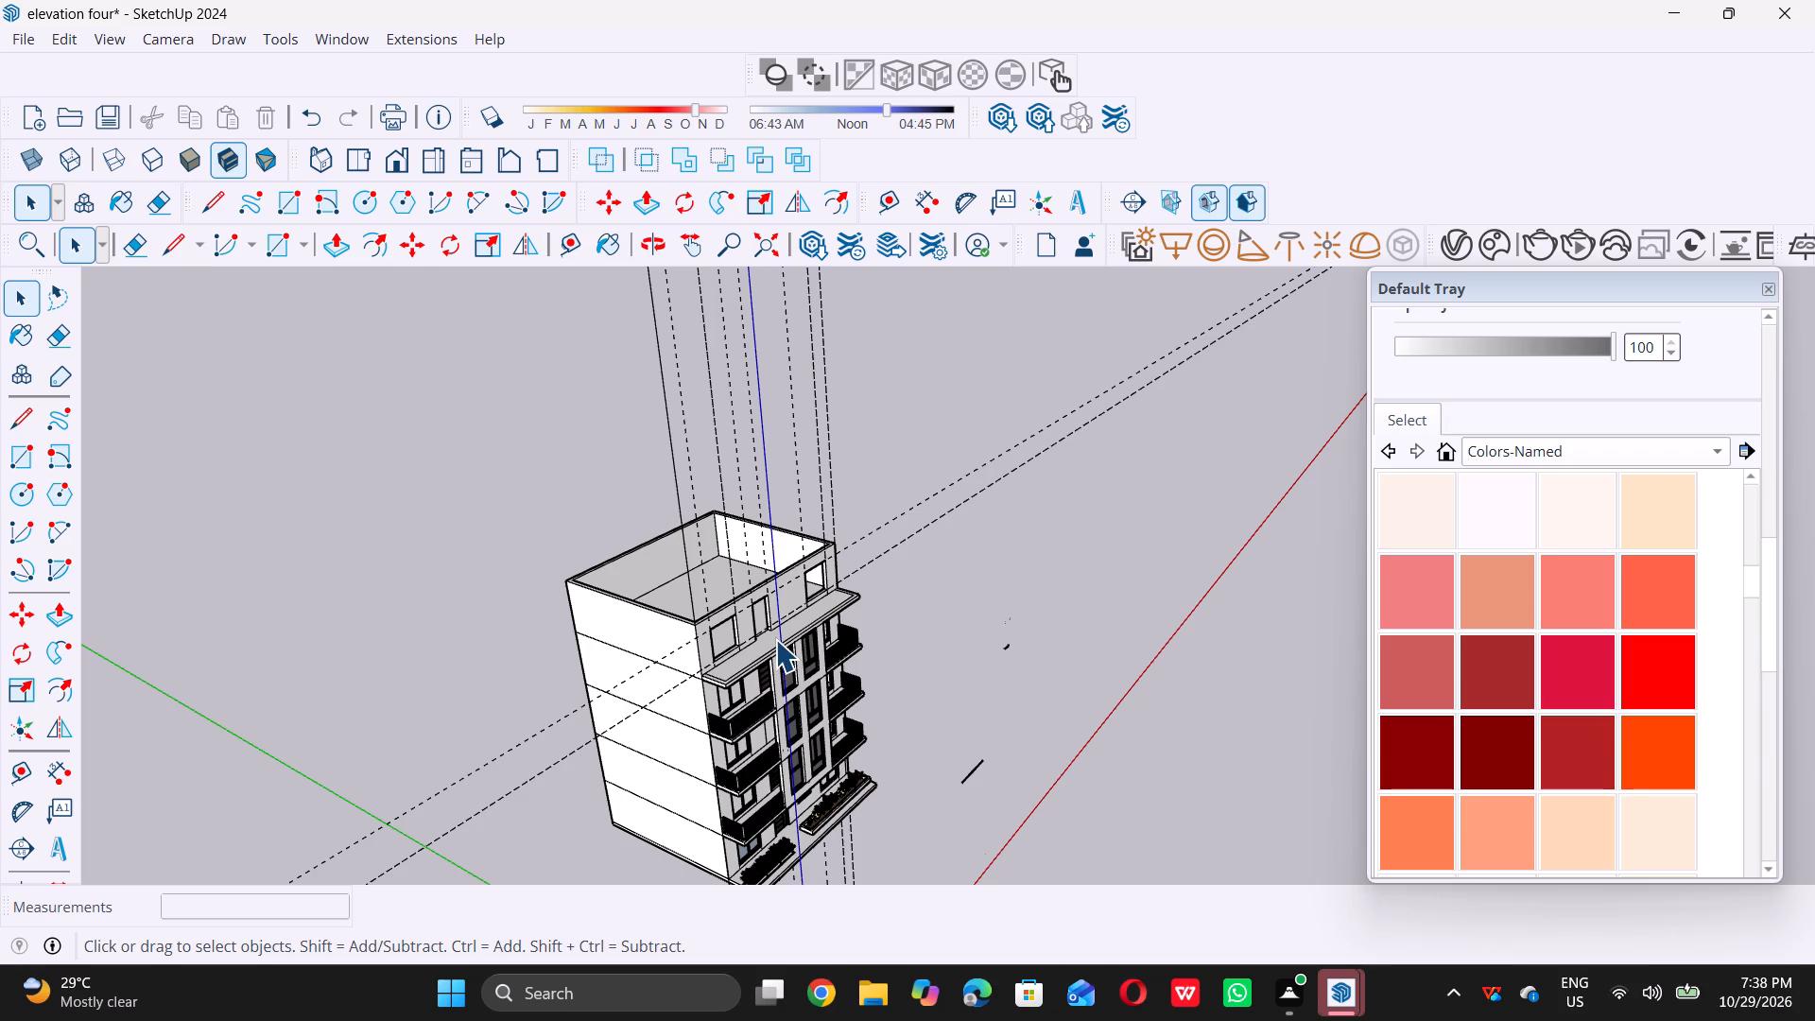
scroll(734, 649, "down", 3)
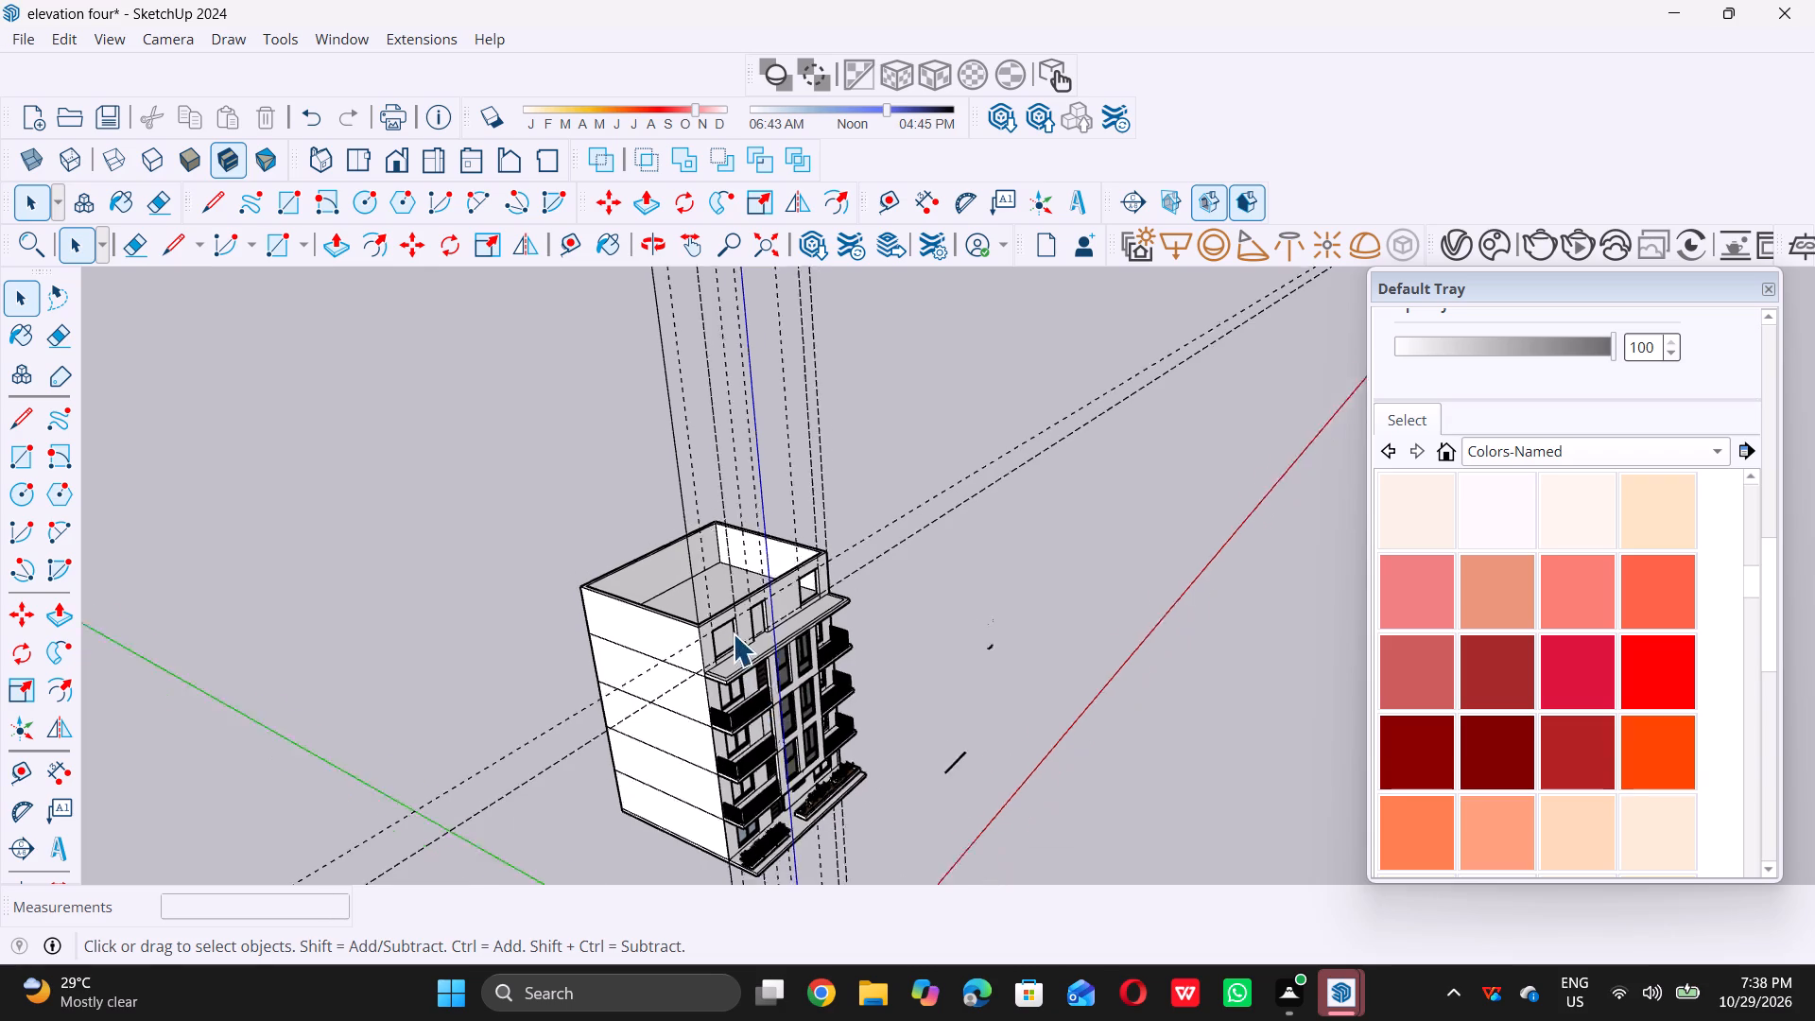
scroll(732, 632, "up", 15)
scroll(750, 592, "down", 4)
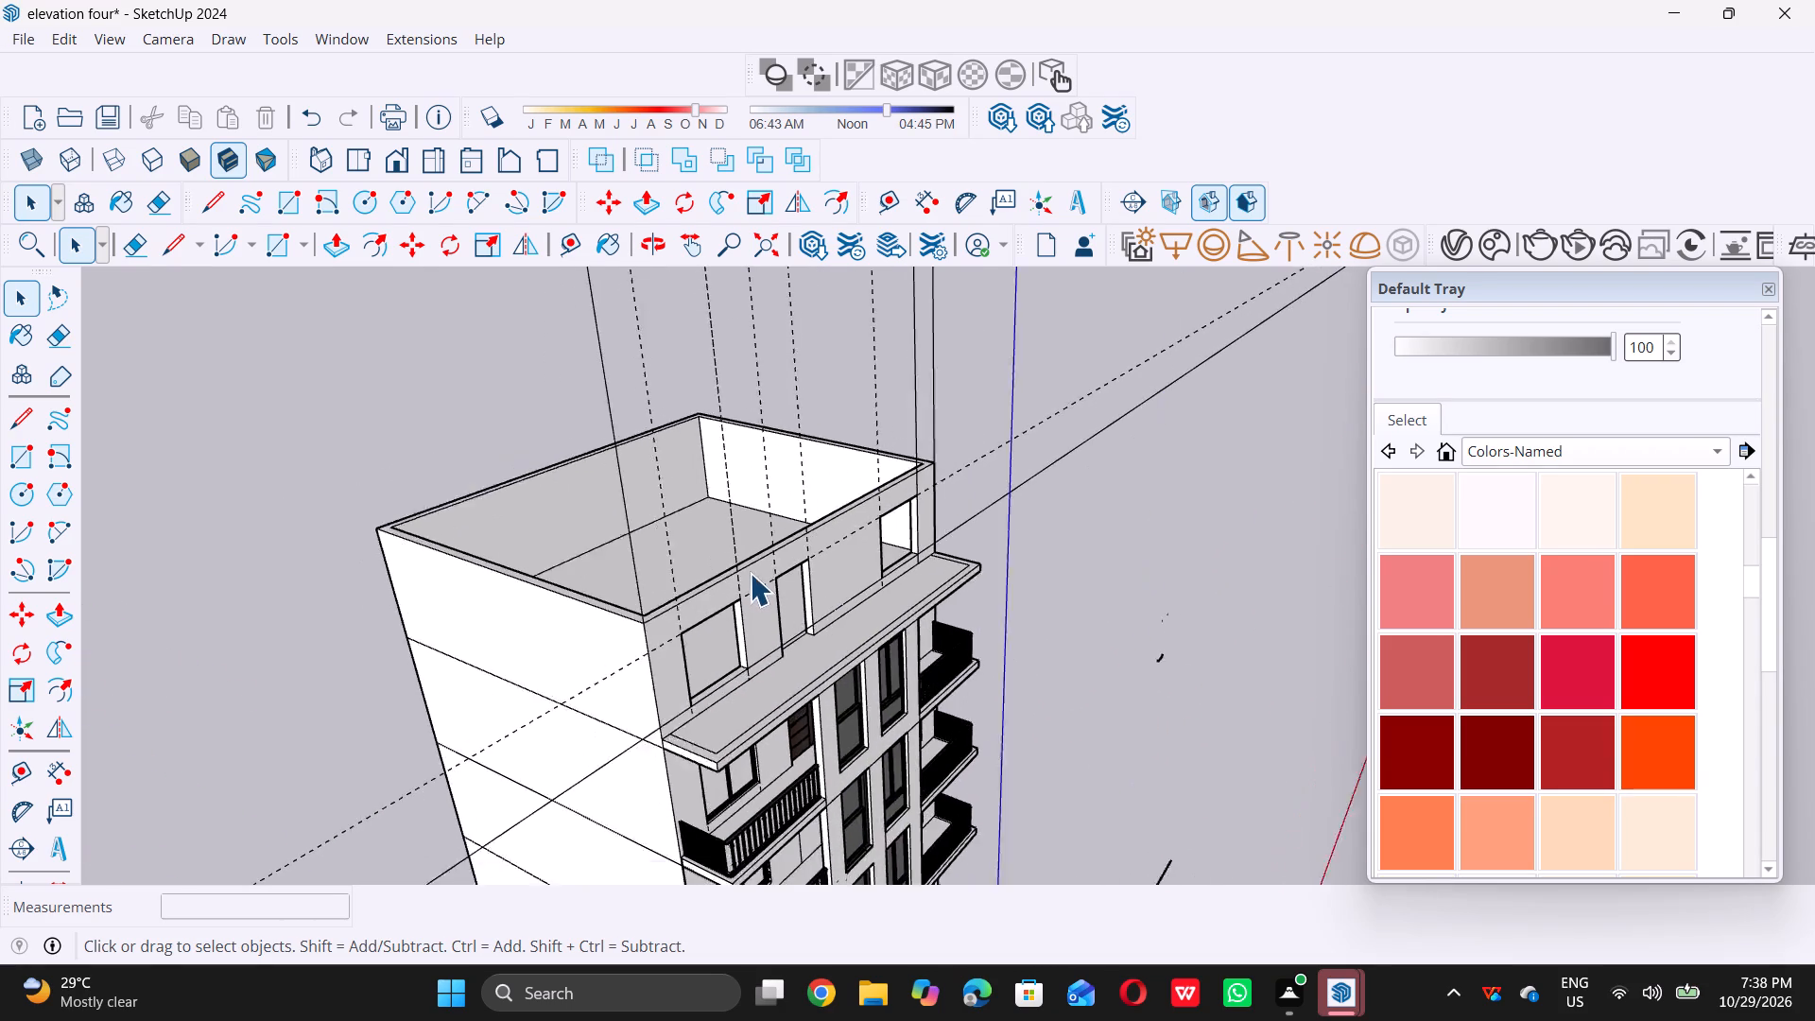
scroll(750, 573, "down", 5)
scroll(750, 719, "up", 5)
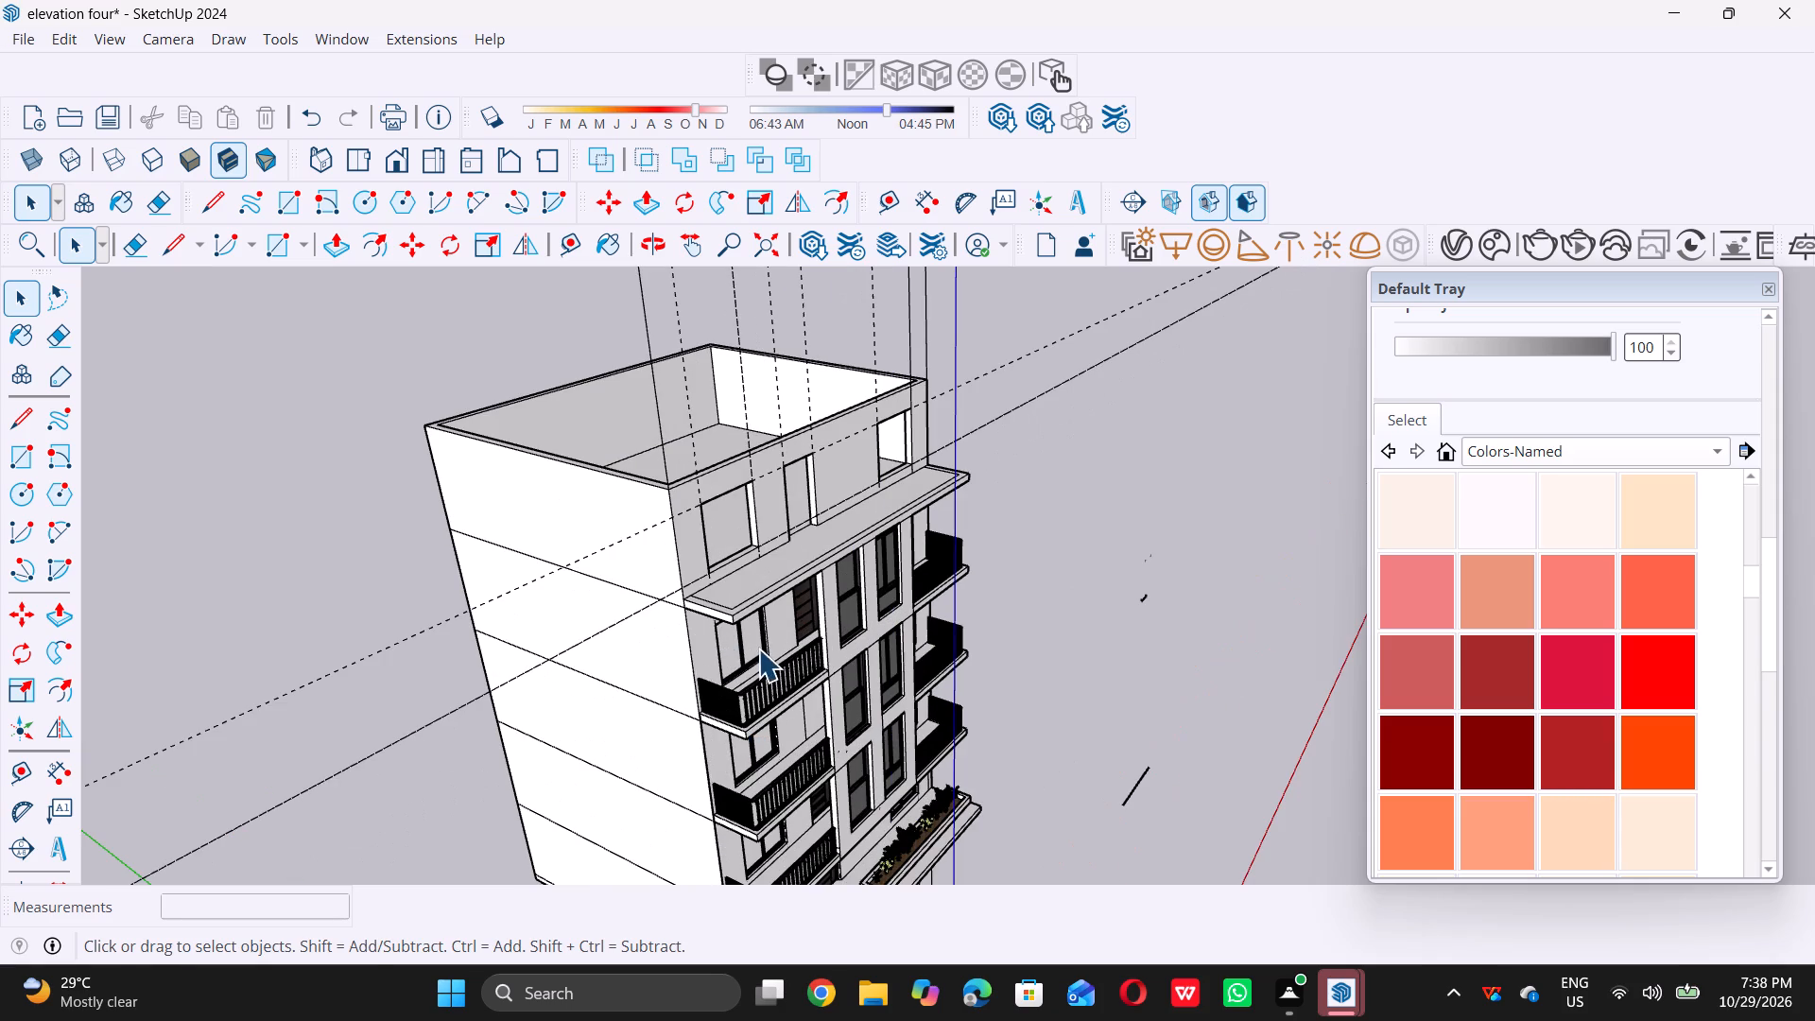
scroll(761, 647, "up", 1)
middle_click_drag(761, 647, 683, 675)
scroll(686, 674, "up", 9)
middle_click_drag(701, 652, 695, 654)
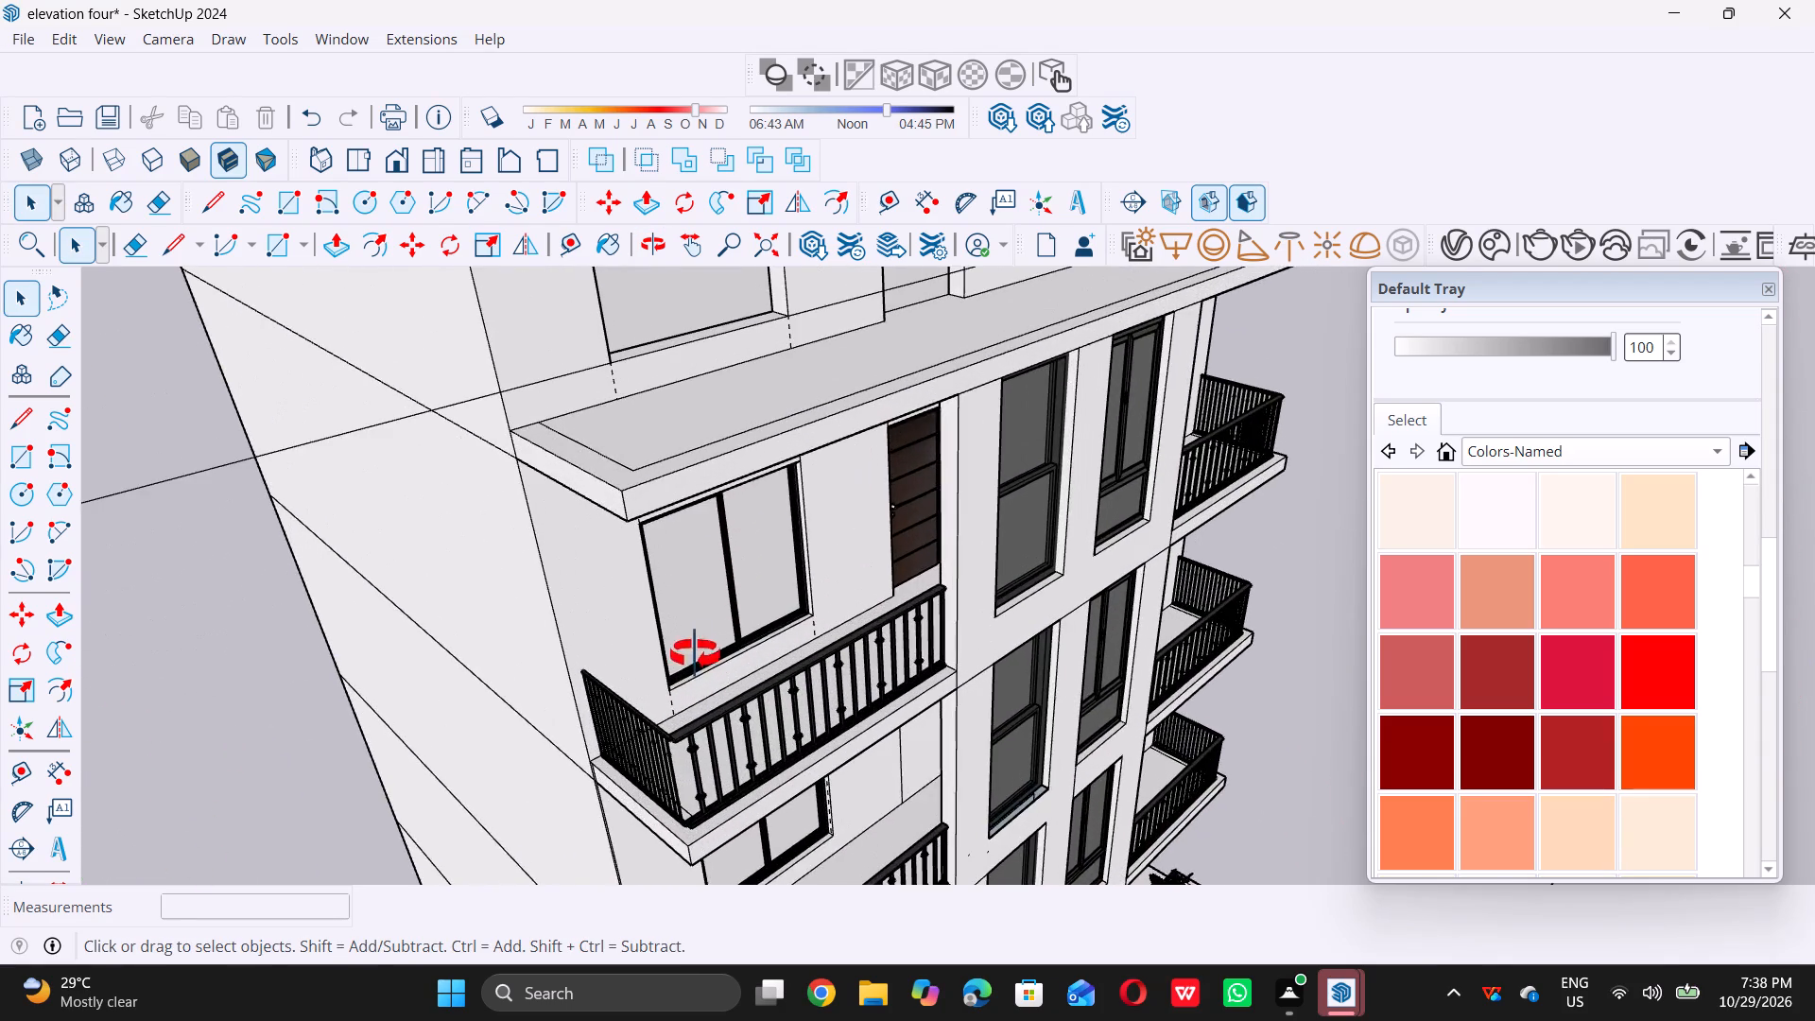
middle_click_drag(695, 654, 590, 708)
scroll(595, 680, "up", 6)
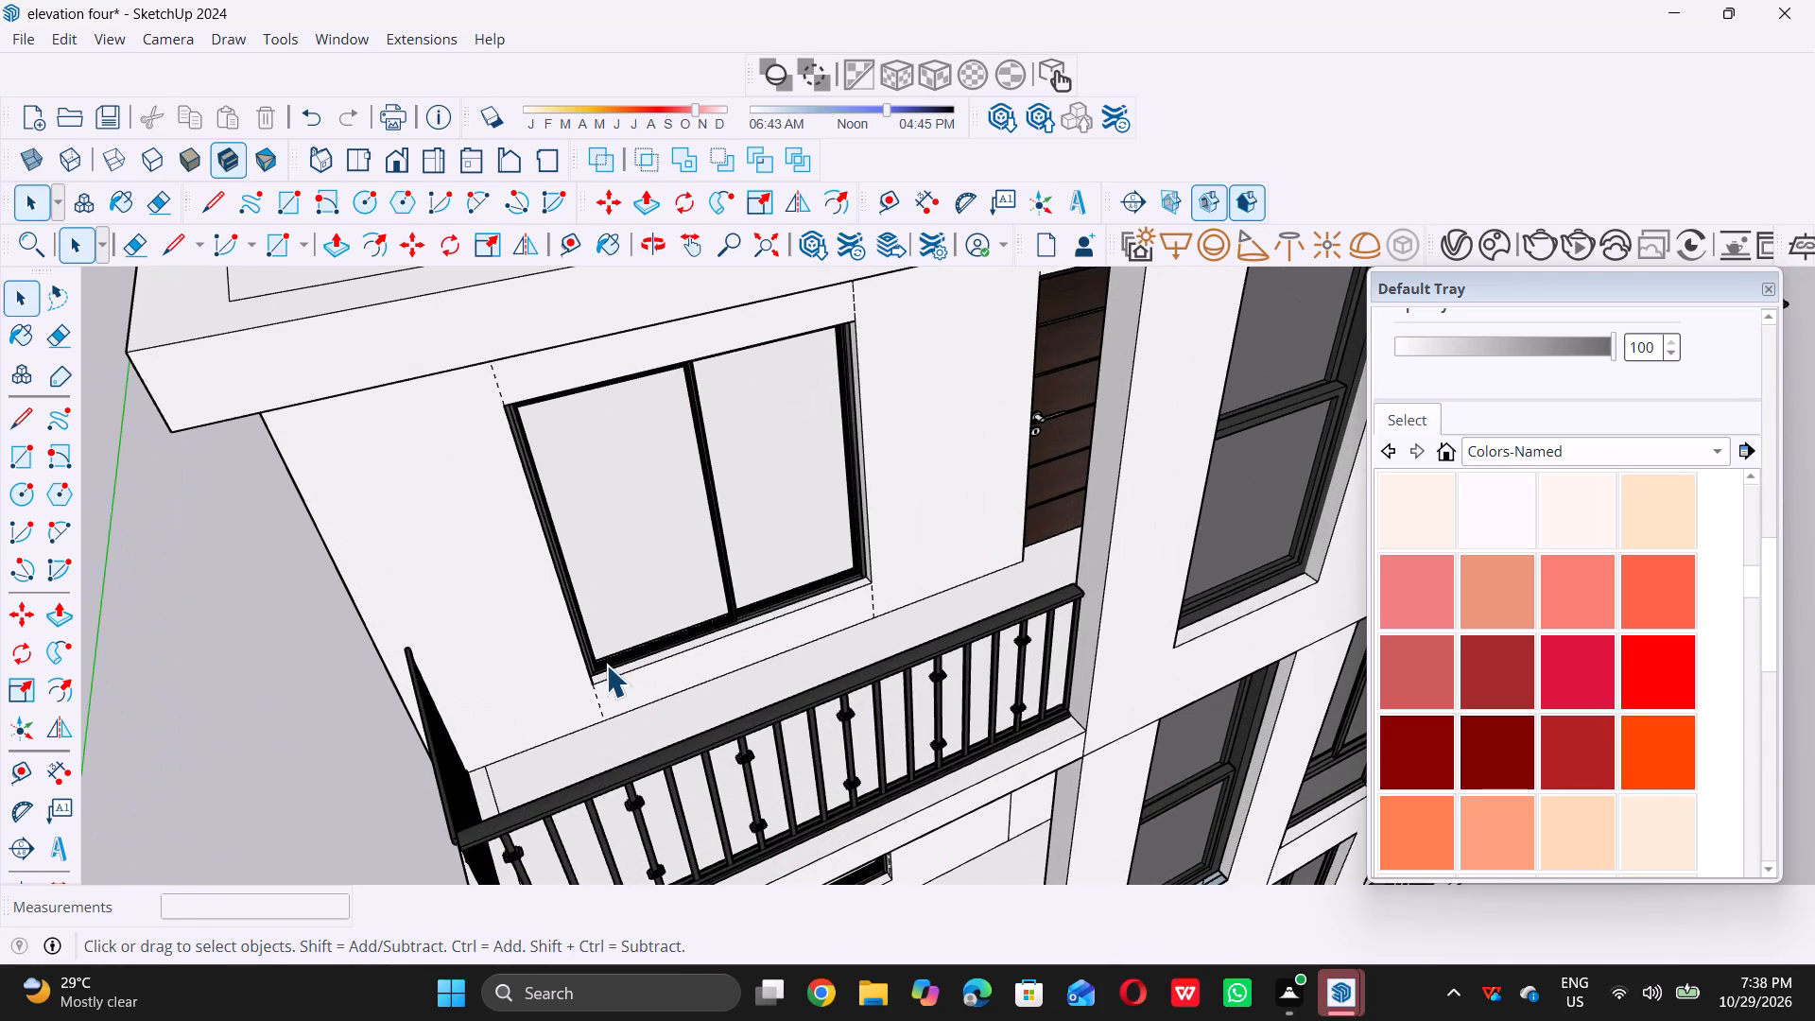
scroll(606, 665, "up", 7)
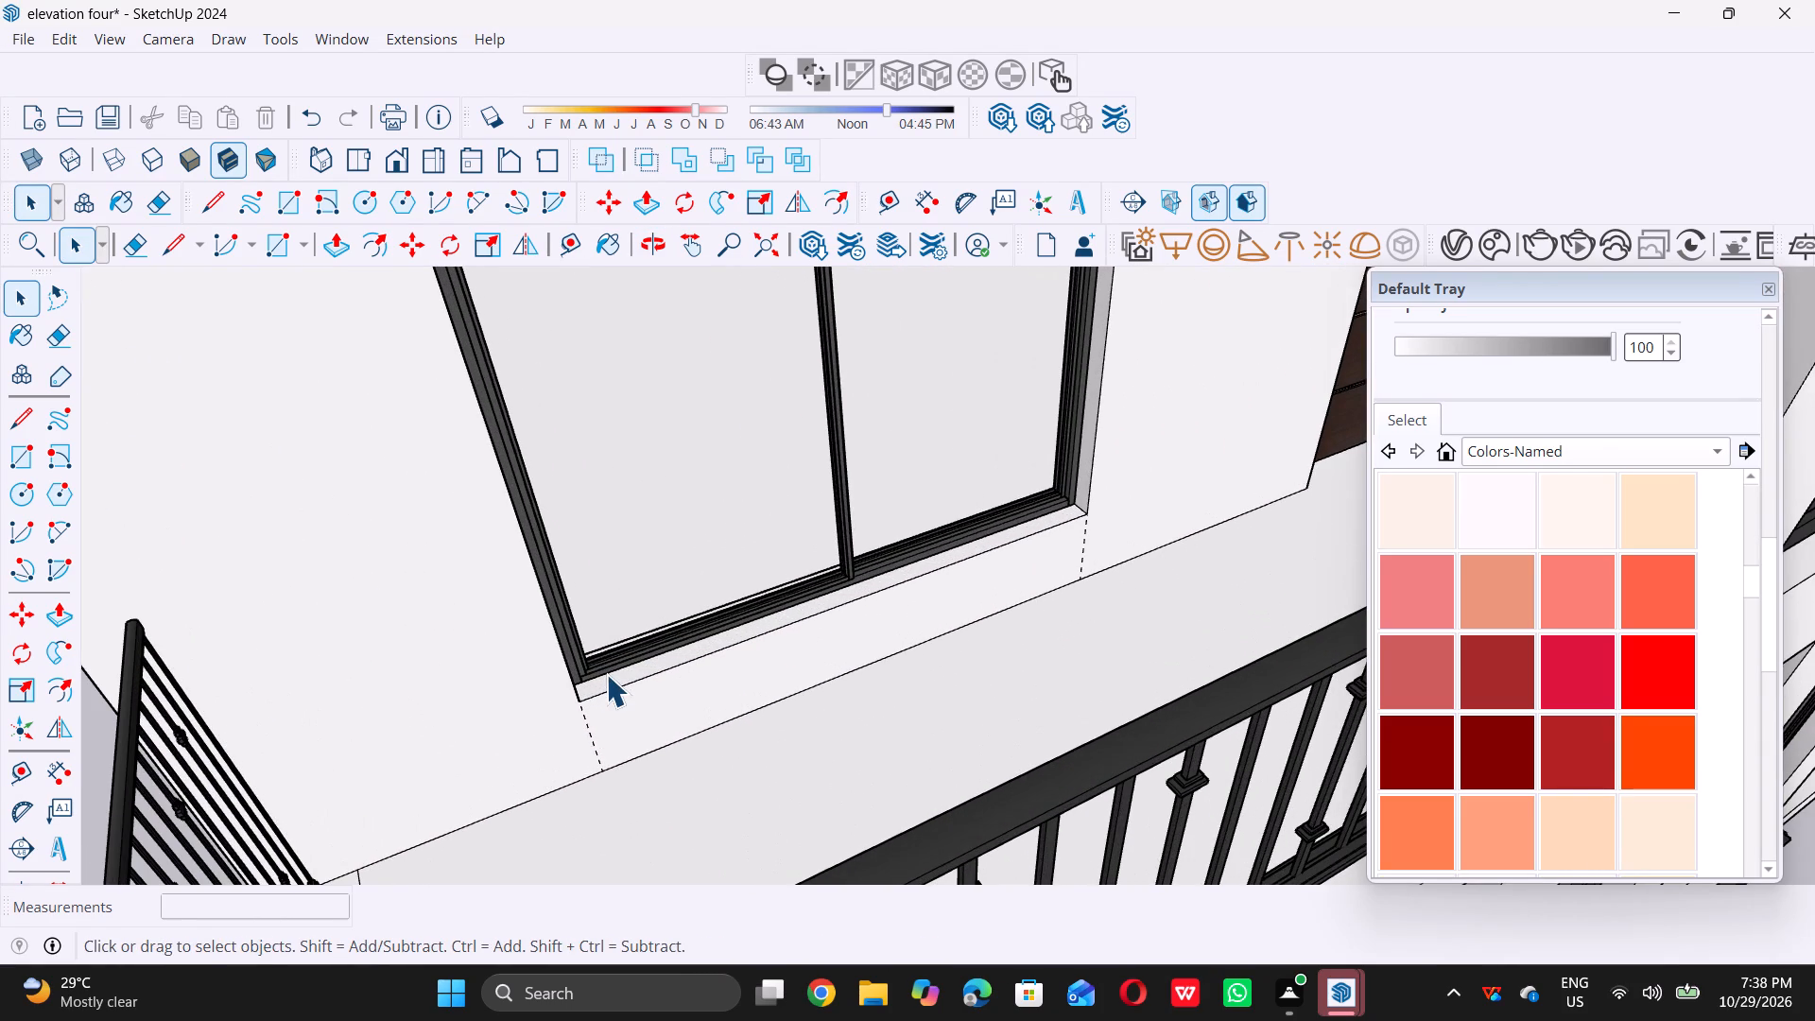
left_click(606, 674)
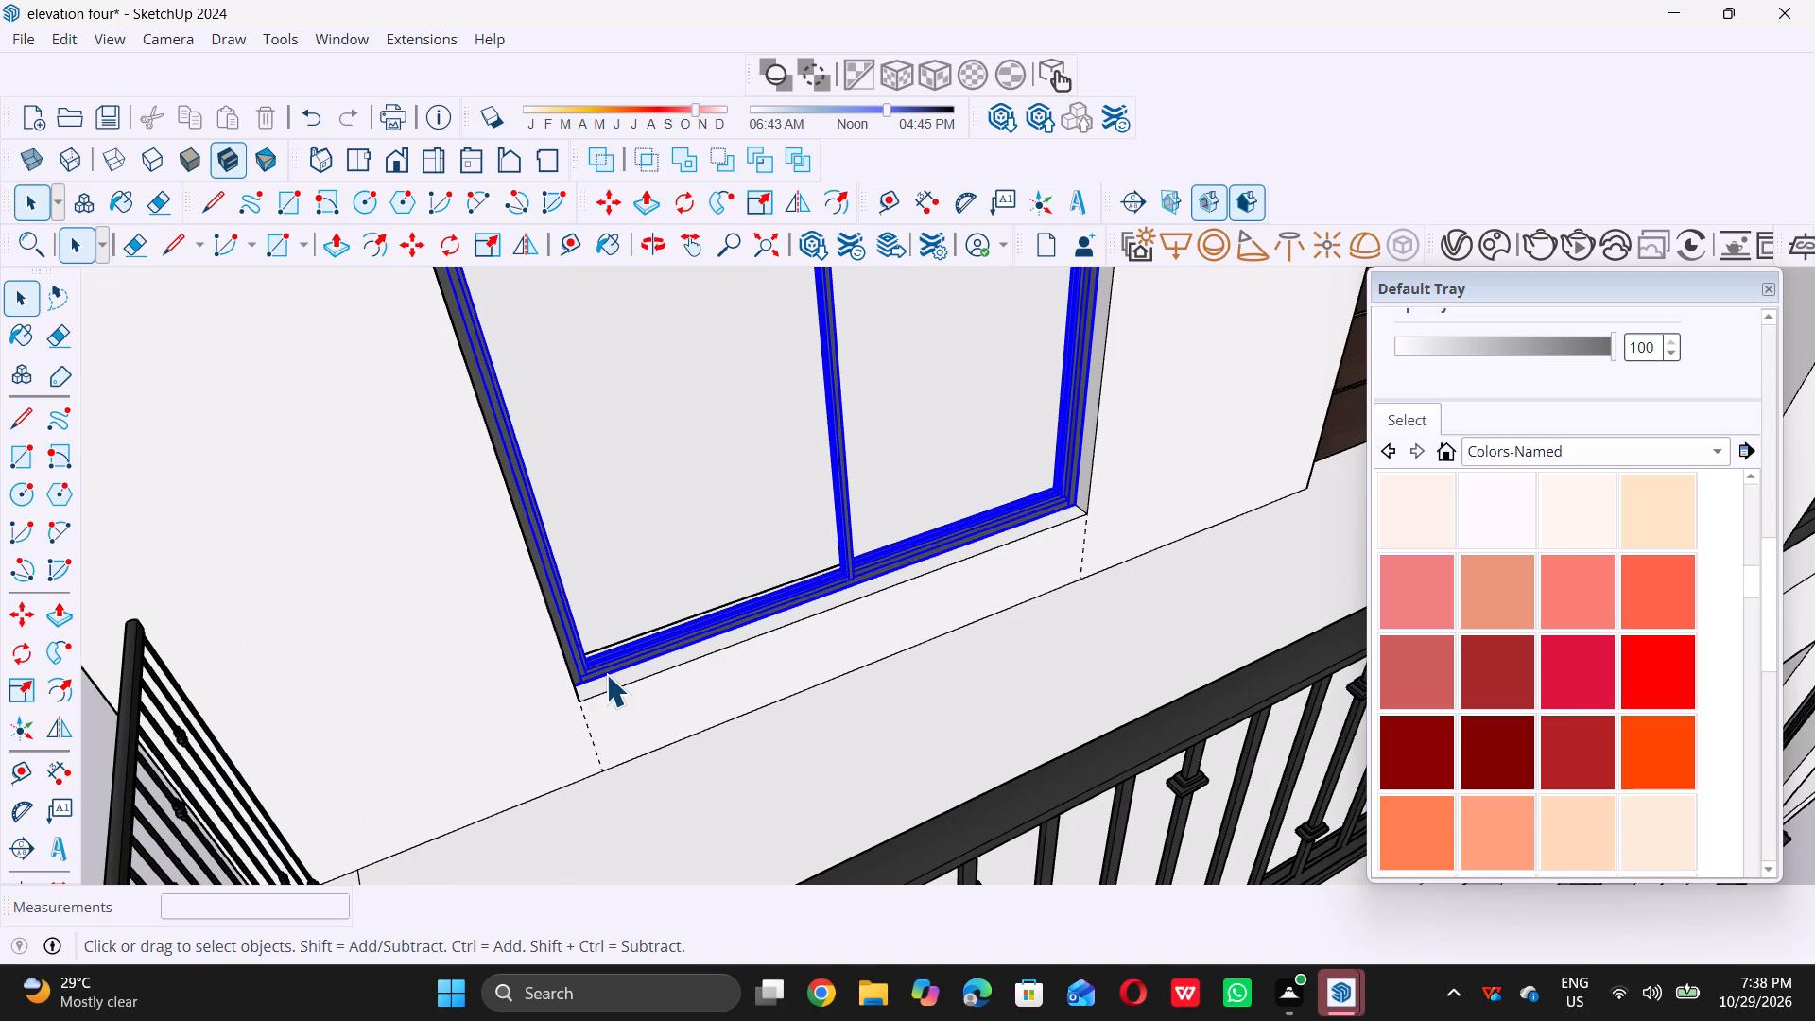
key("m")
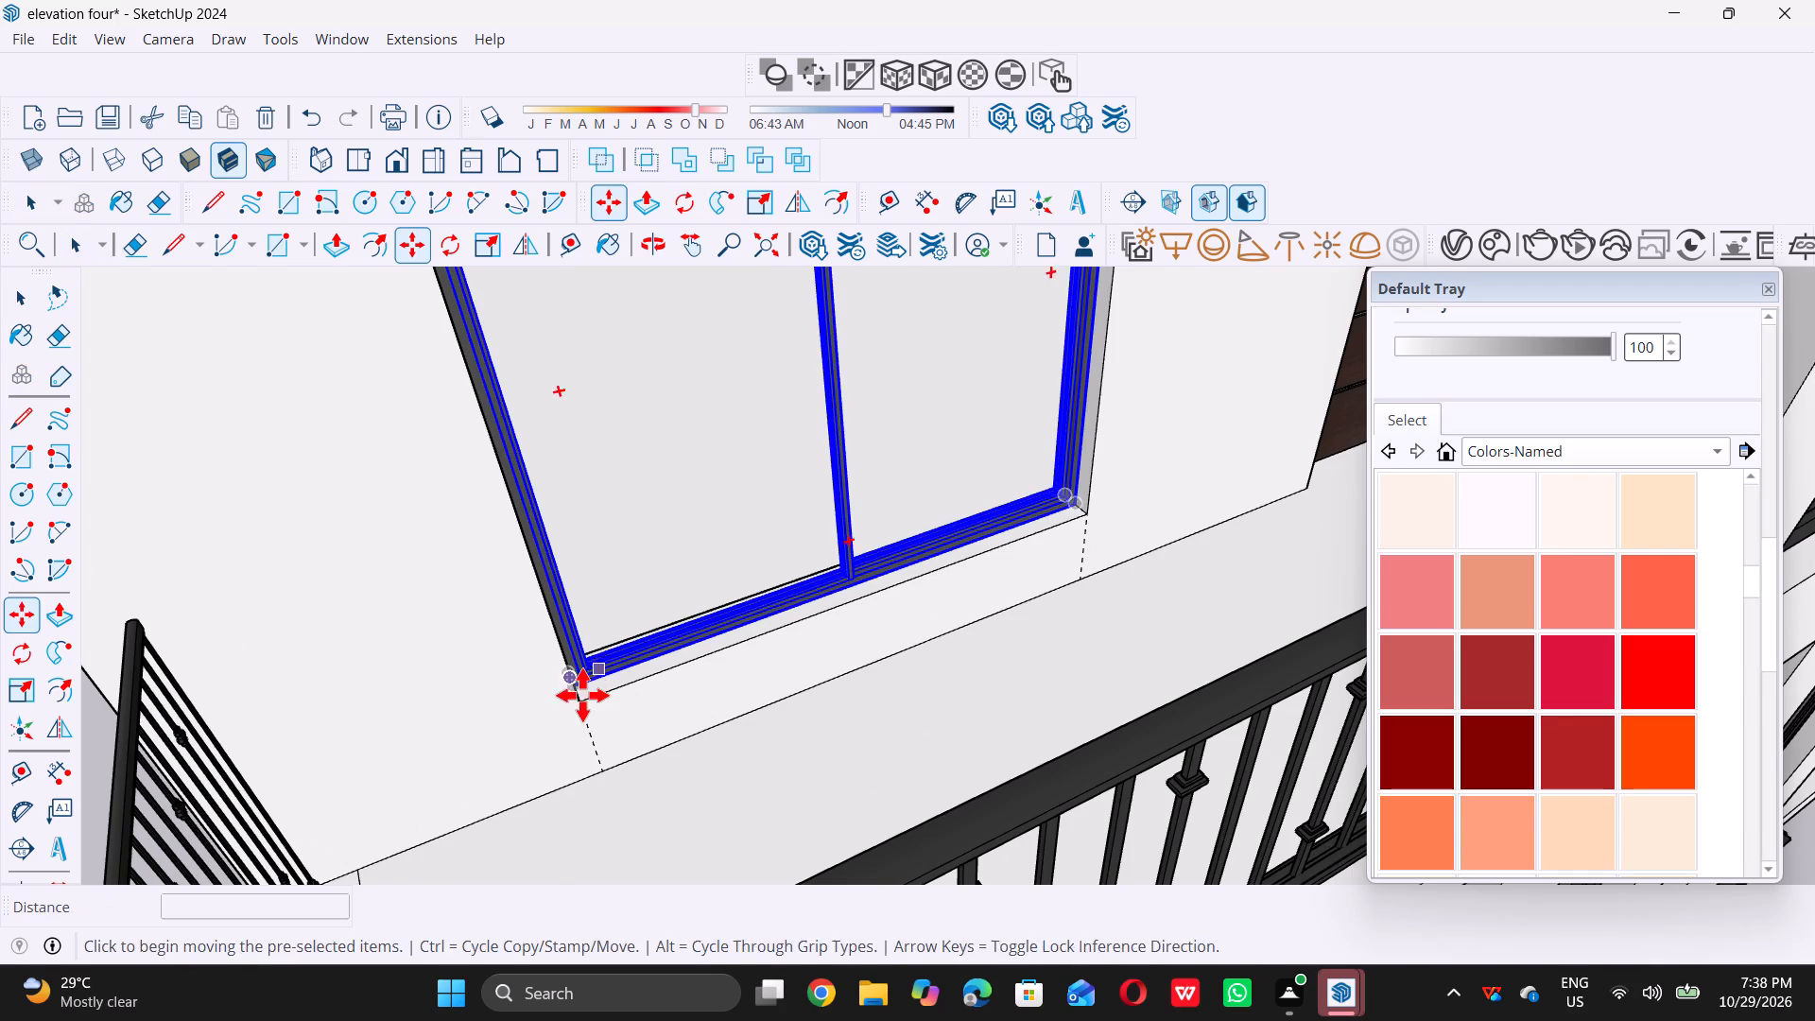
scroll(582, 695, "up", 20)
scroll(555, 659, "up", 1)
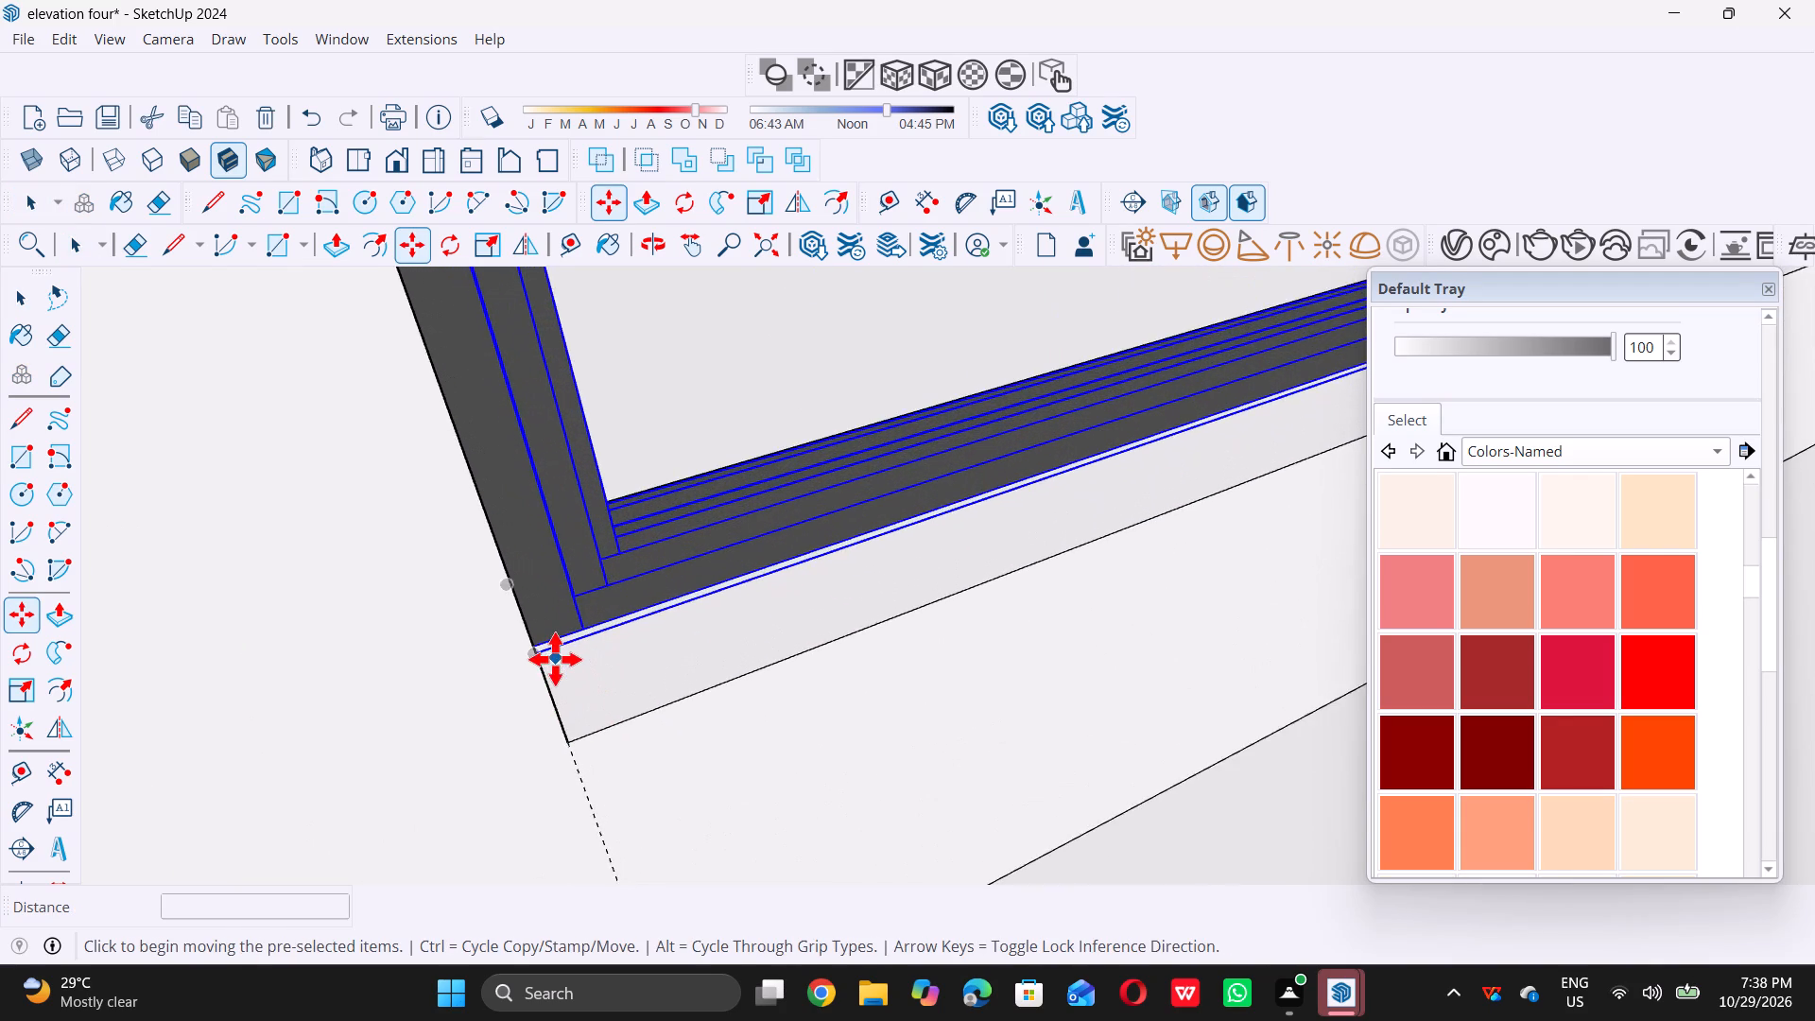
scroll(555, 659, "up", 8)
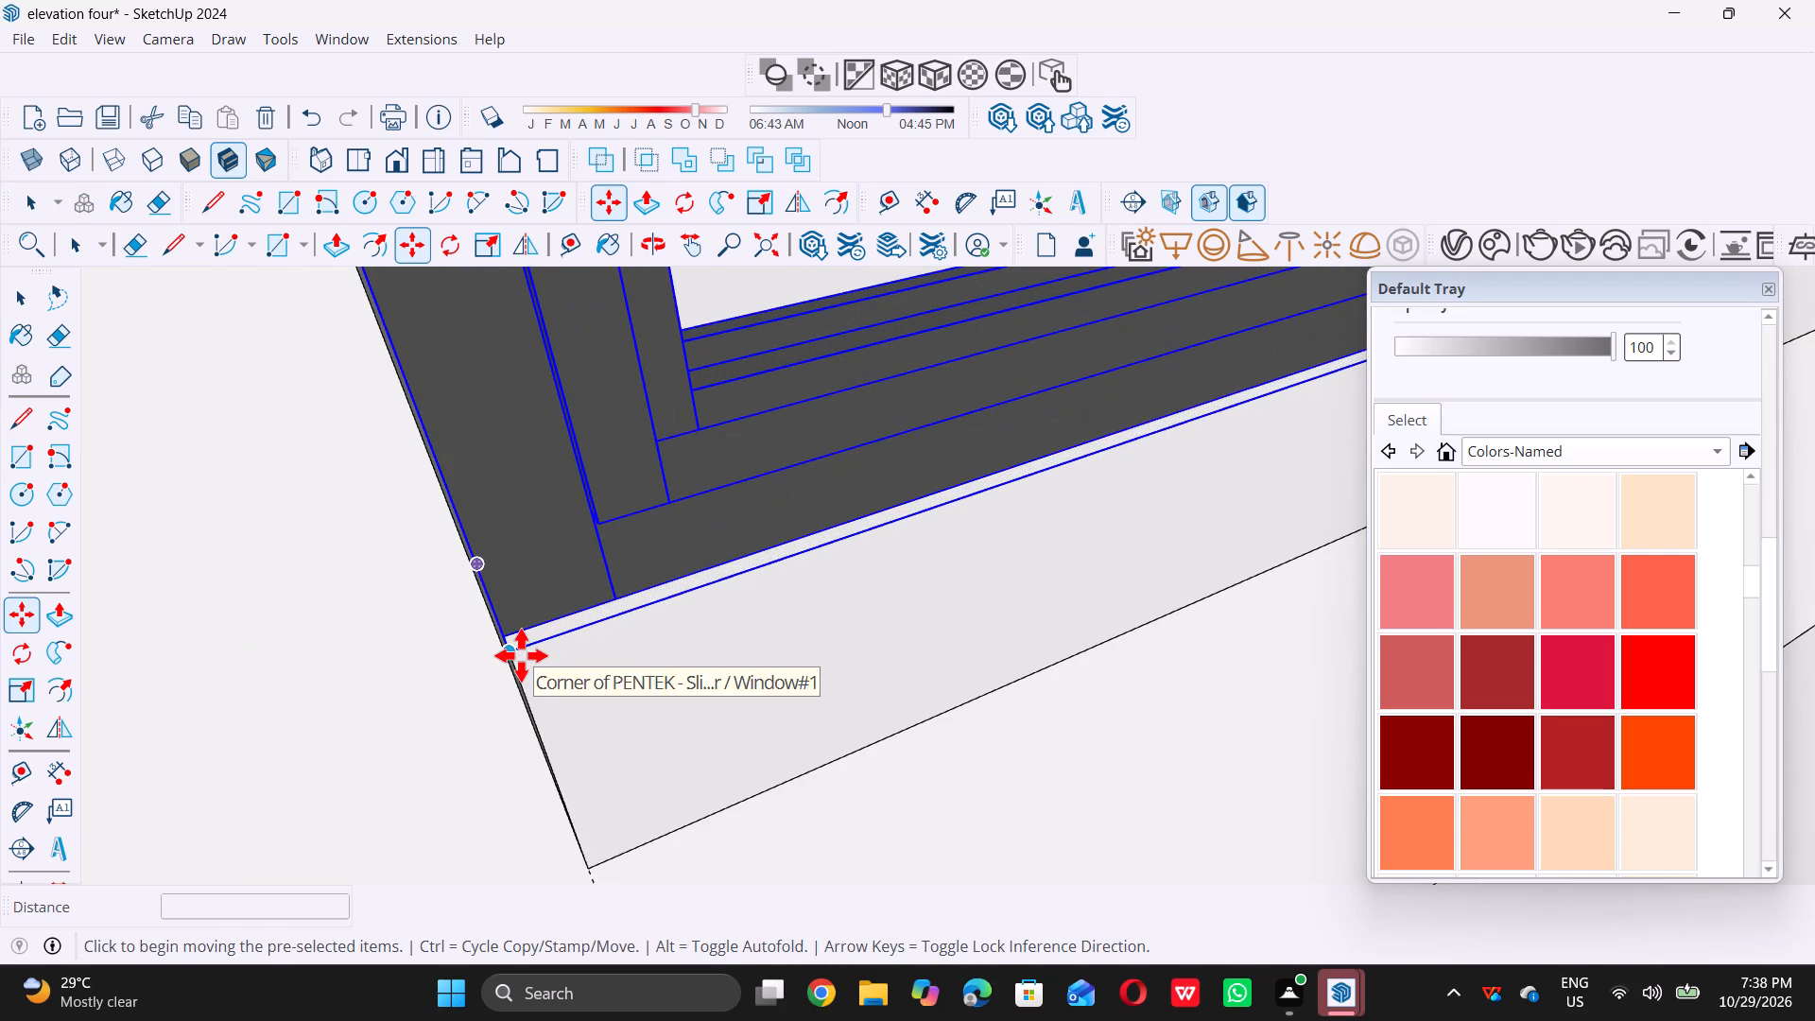
double_click(521, 655)
scroll(521, 655, "down", 14)
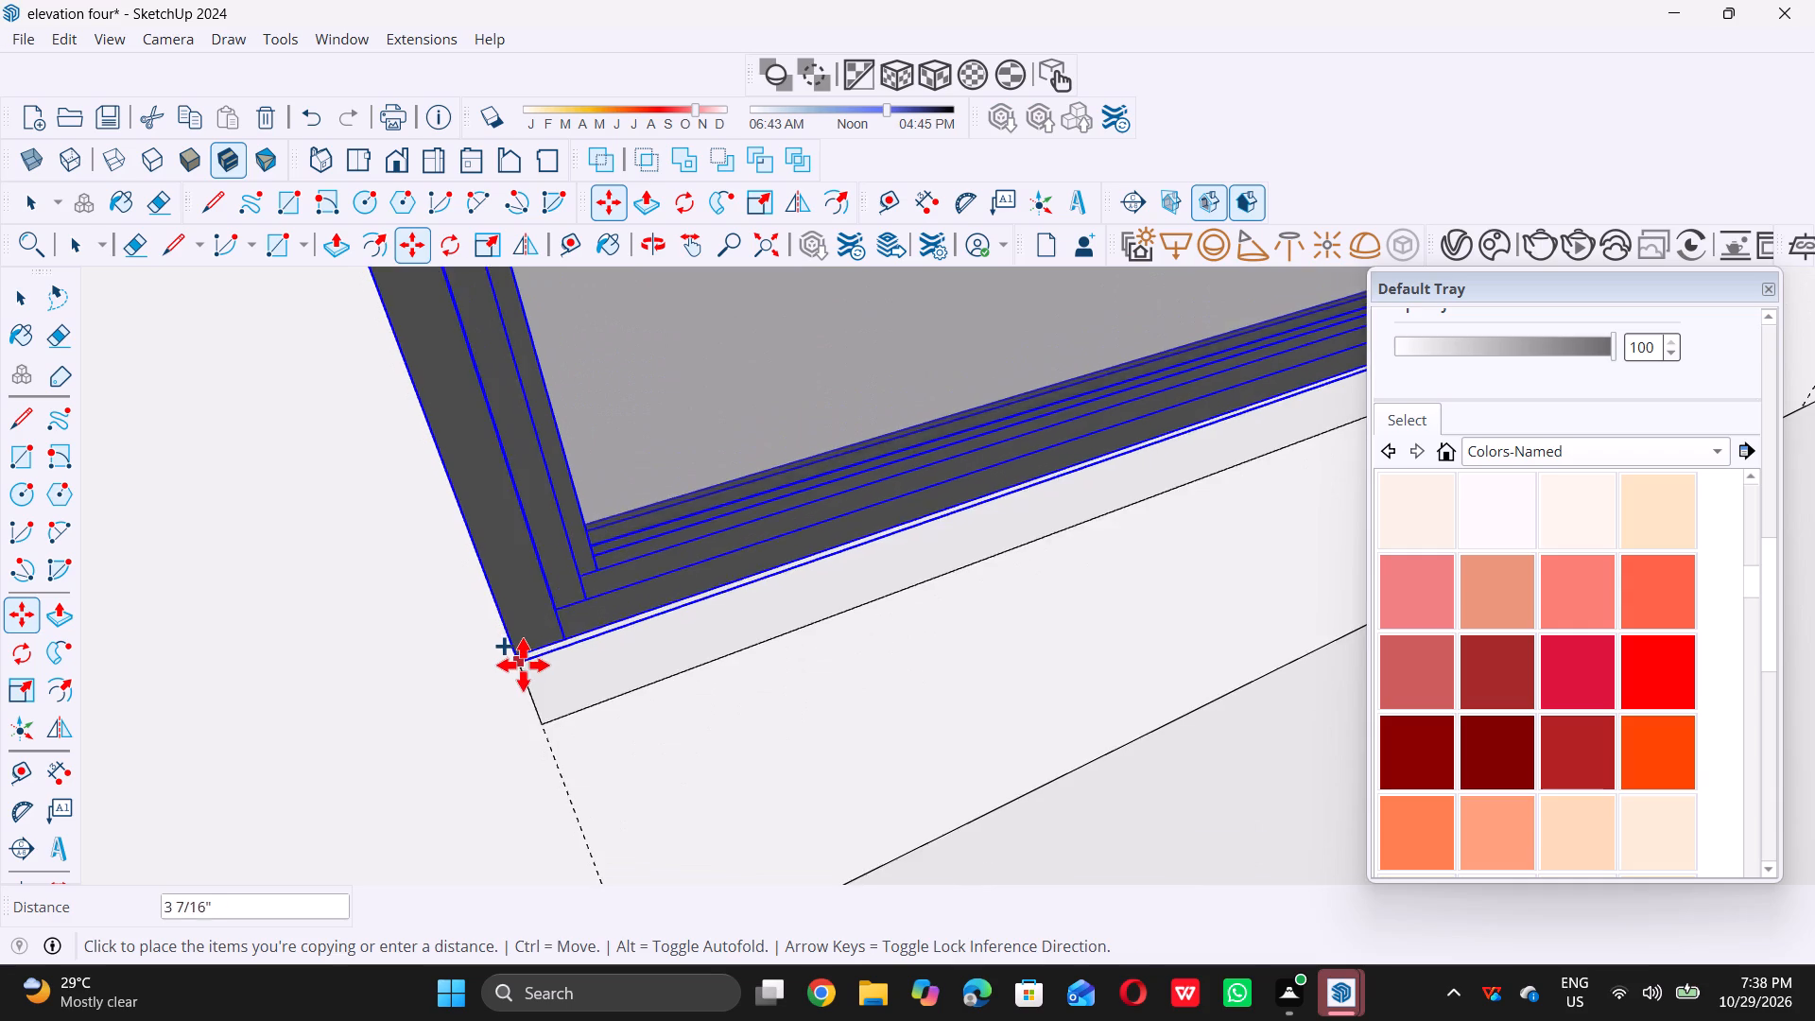
scroll(523, 665, "down", 18)
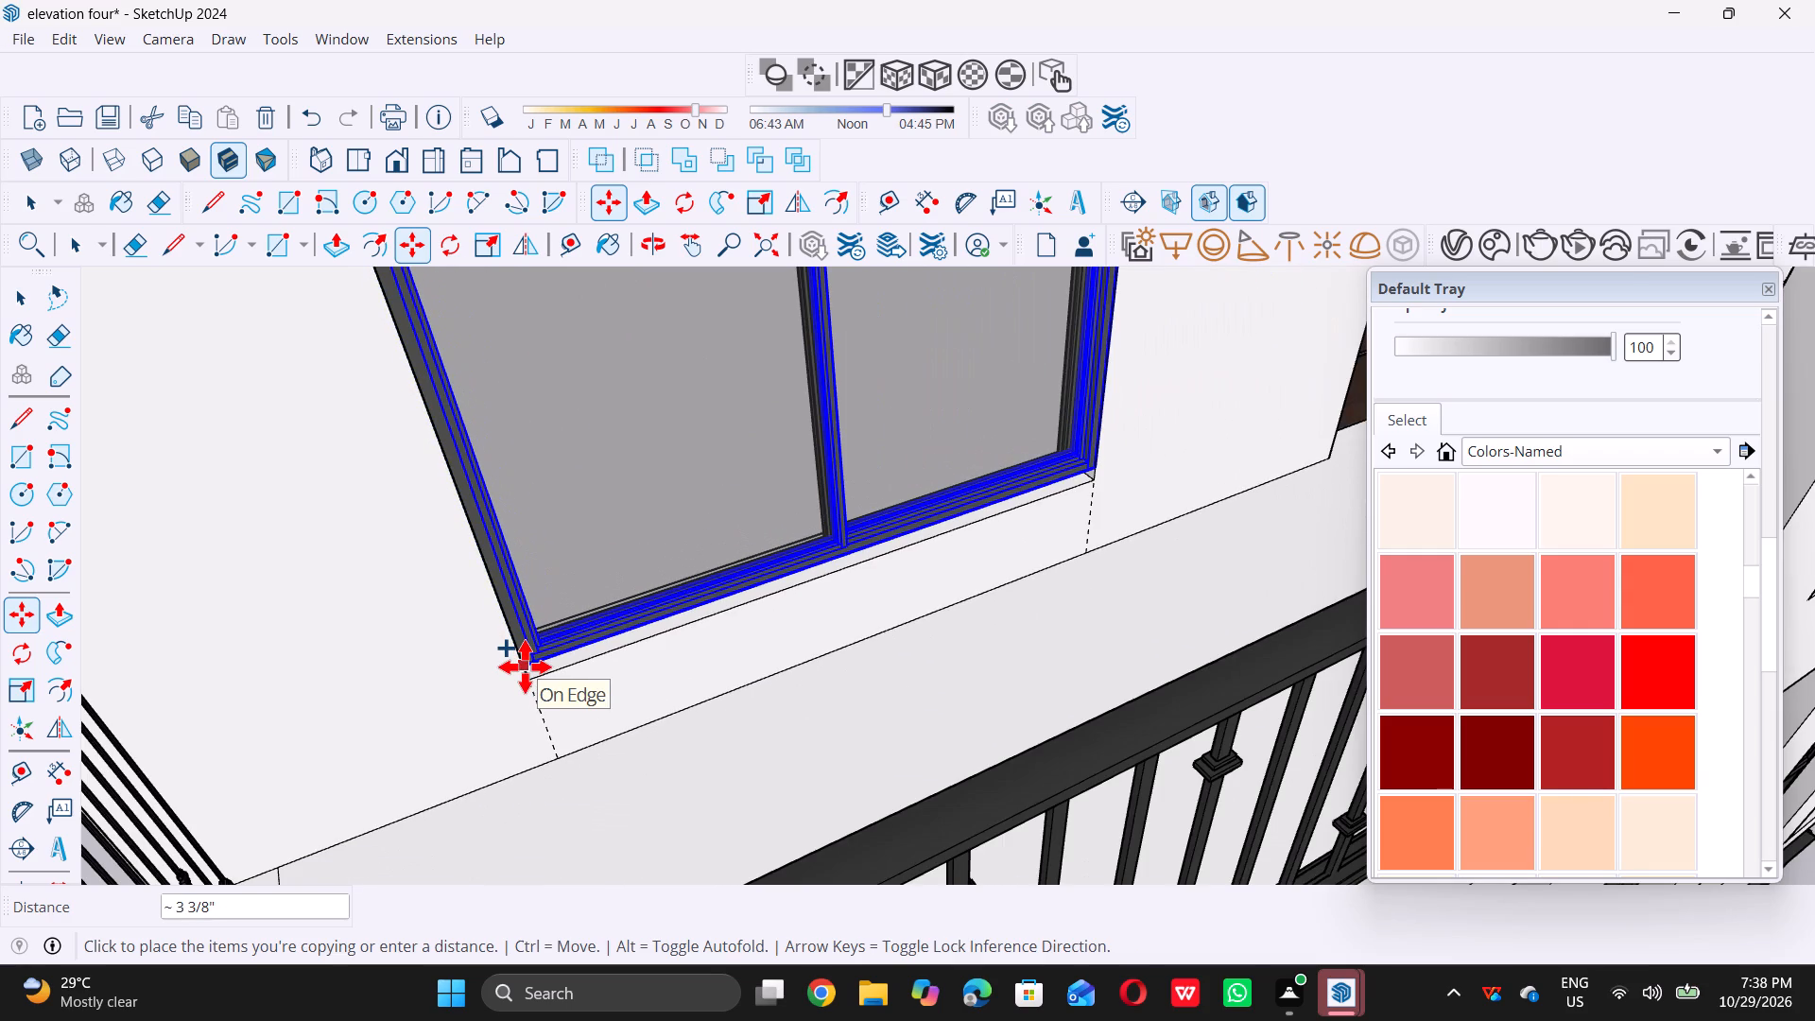
scroll(525, 666, "down", 9)
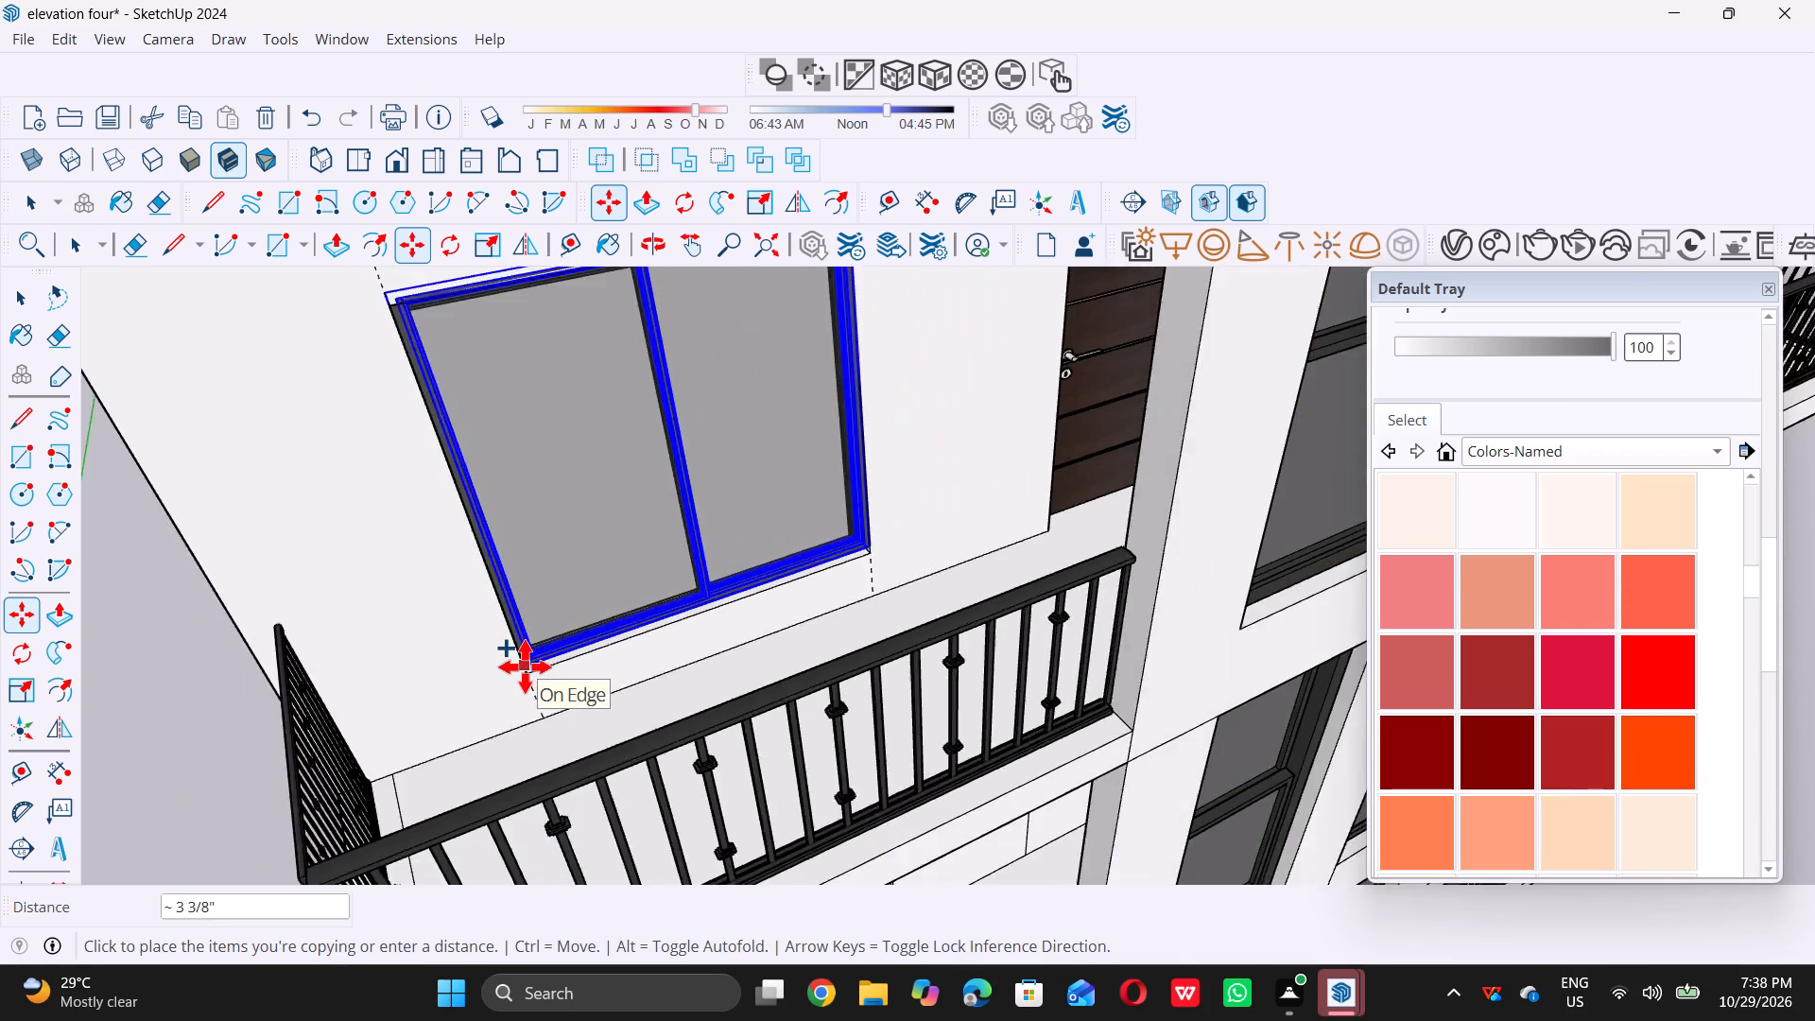
scroll(525, 666, "down", 10)
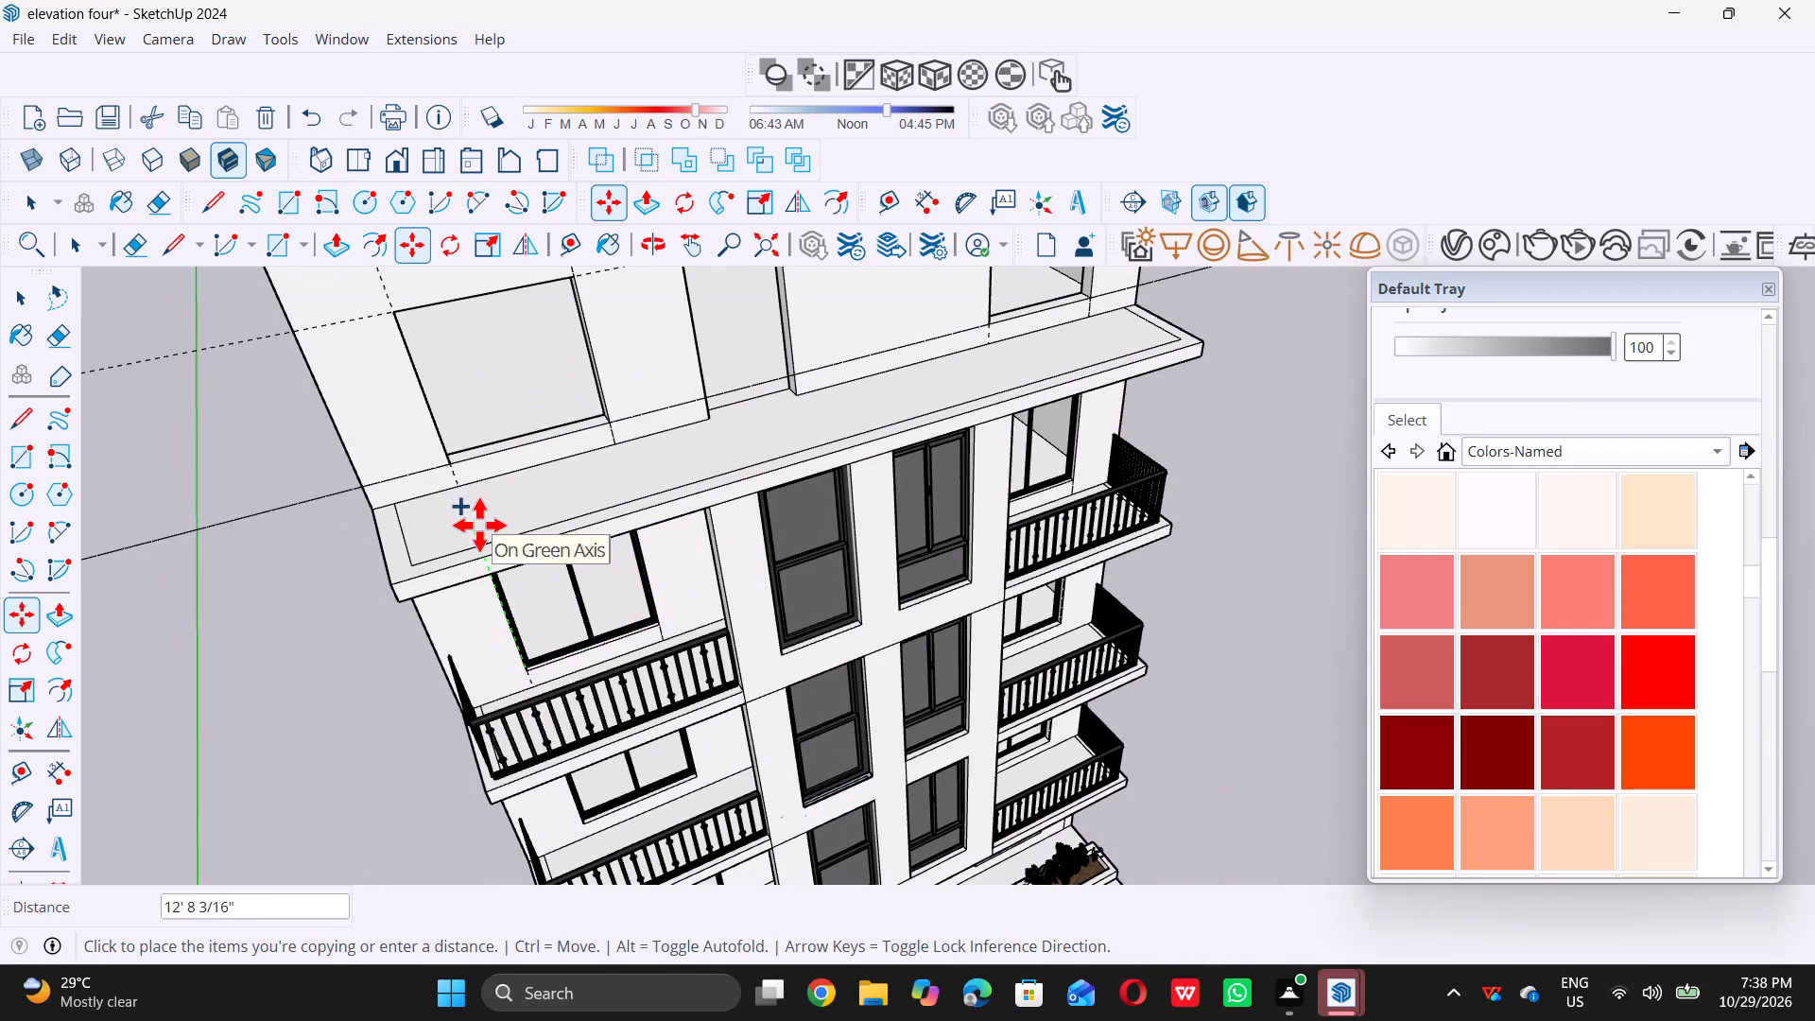
scroll(492, 487, "up", 8)
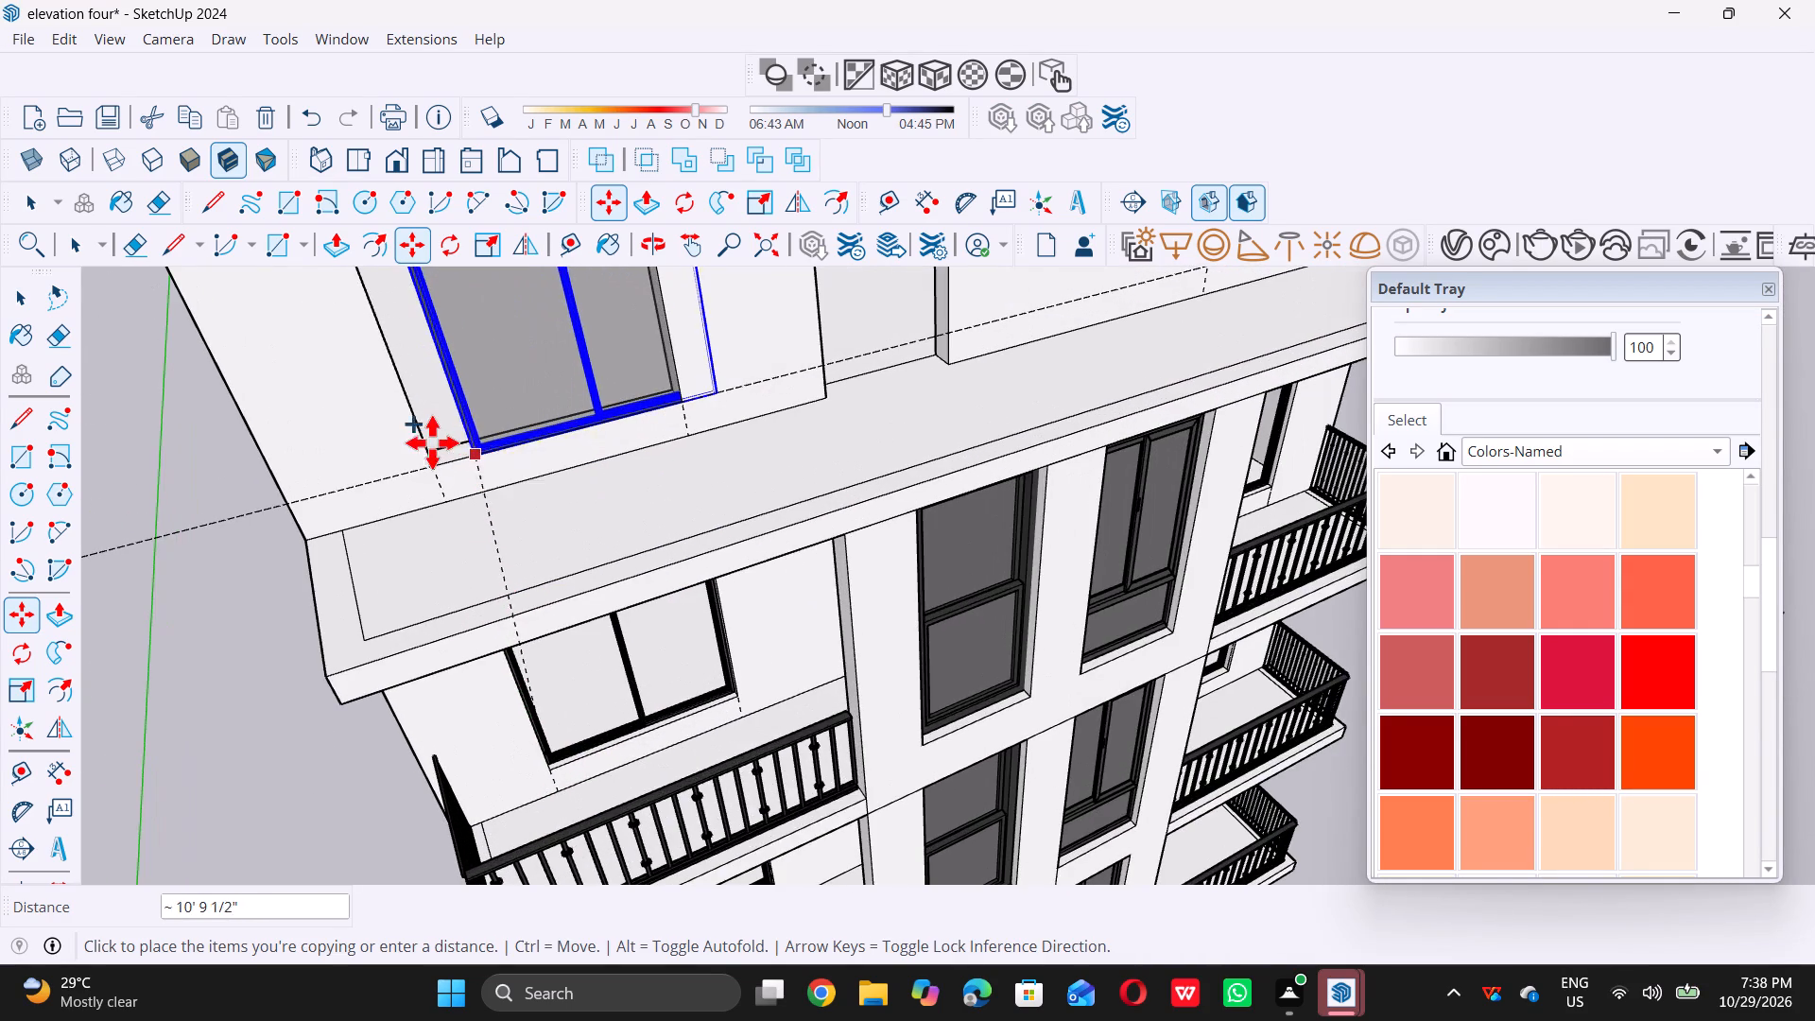
scroll(432, 442, "up", 16)
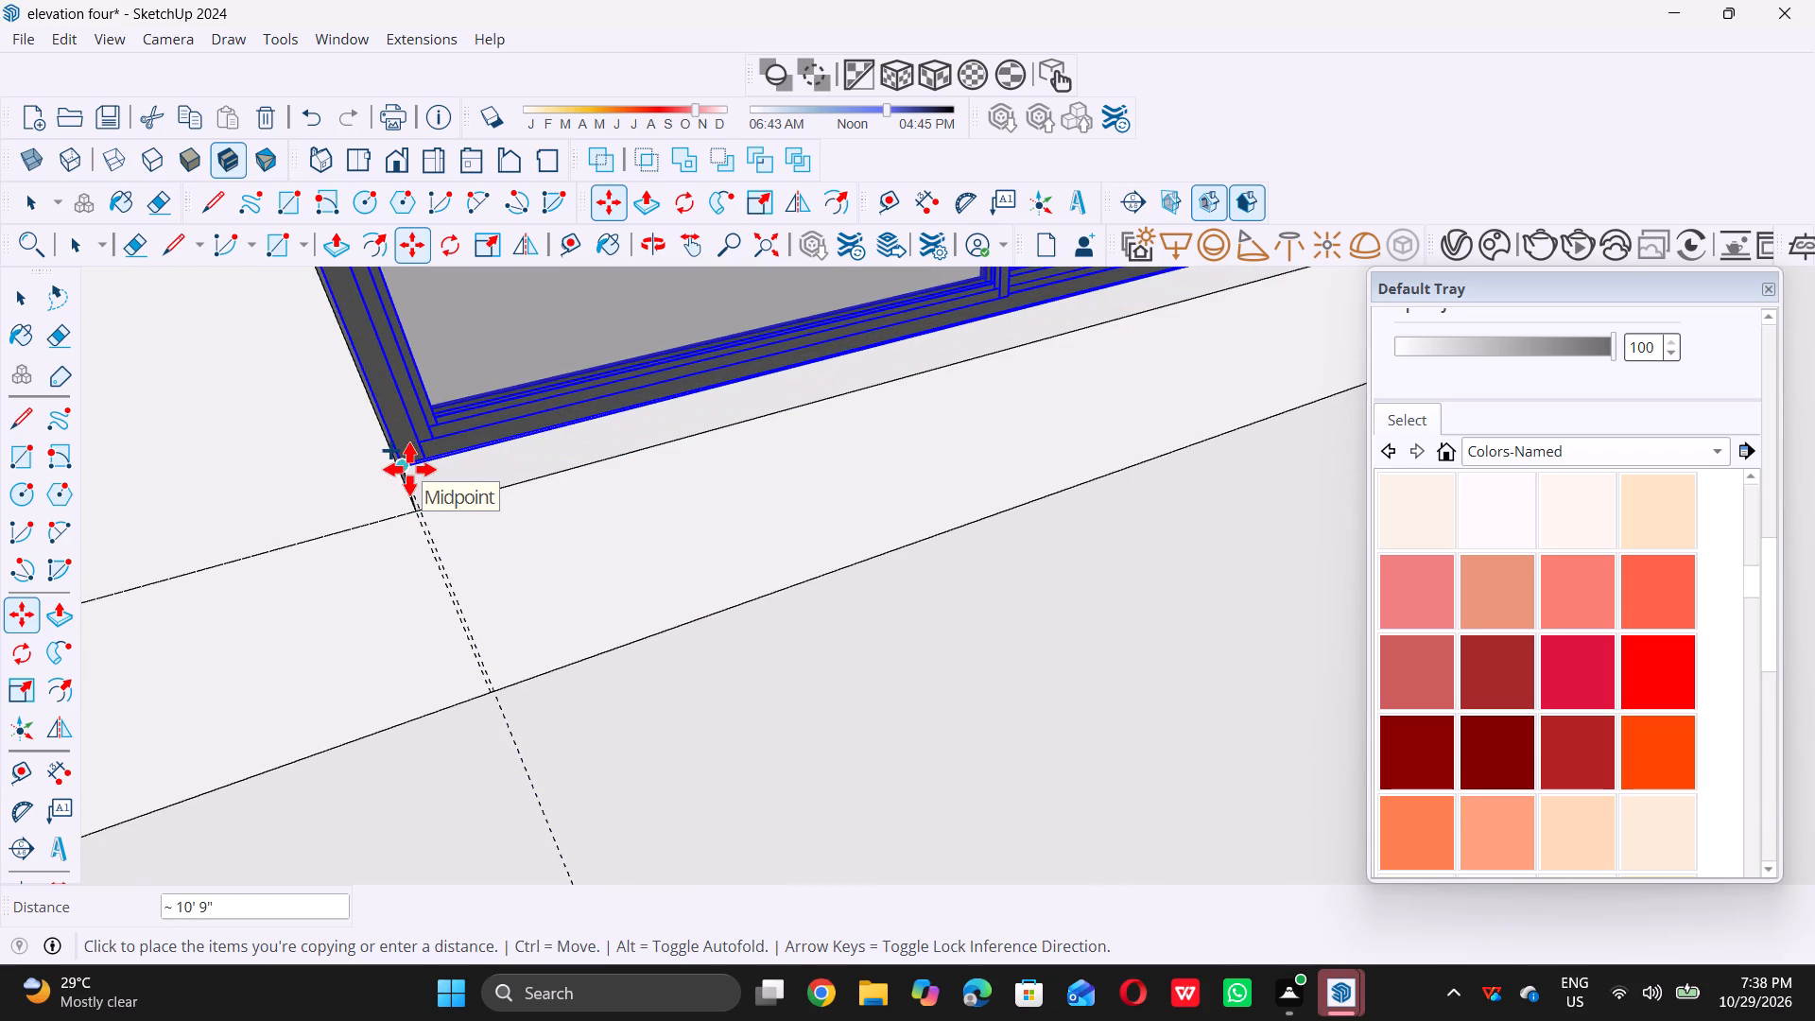
scroll(409, 469, "up", 1)
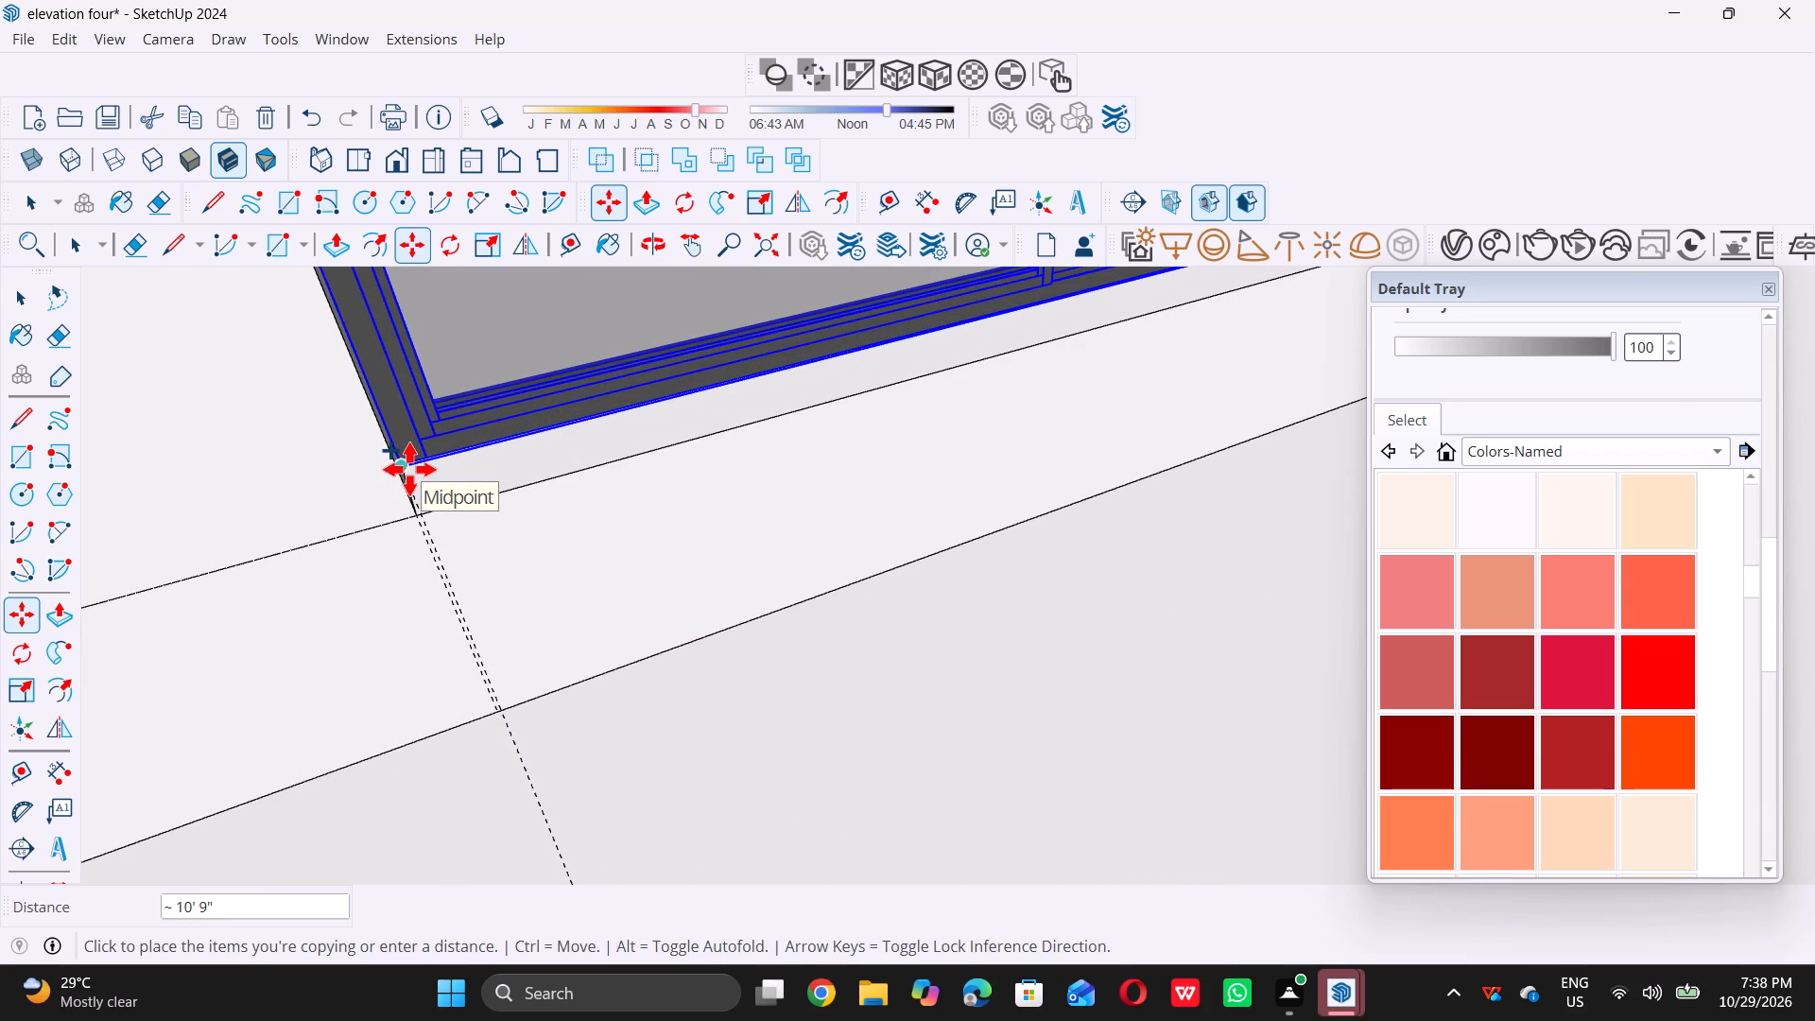
double_click(409, 469)
key("space")
Examine how the copied sliding window fits in the first top-floor opening, especially at its lower corner.
scroll(382, 535, "down", 9)
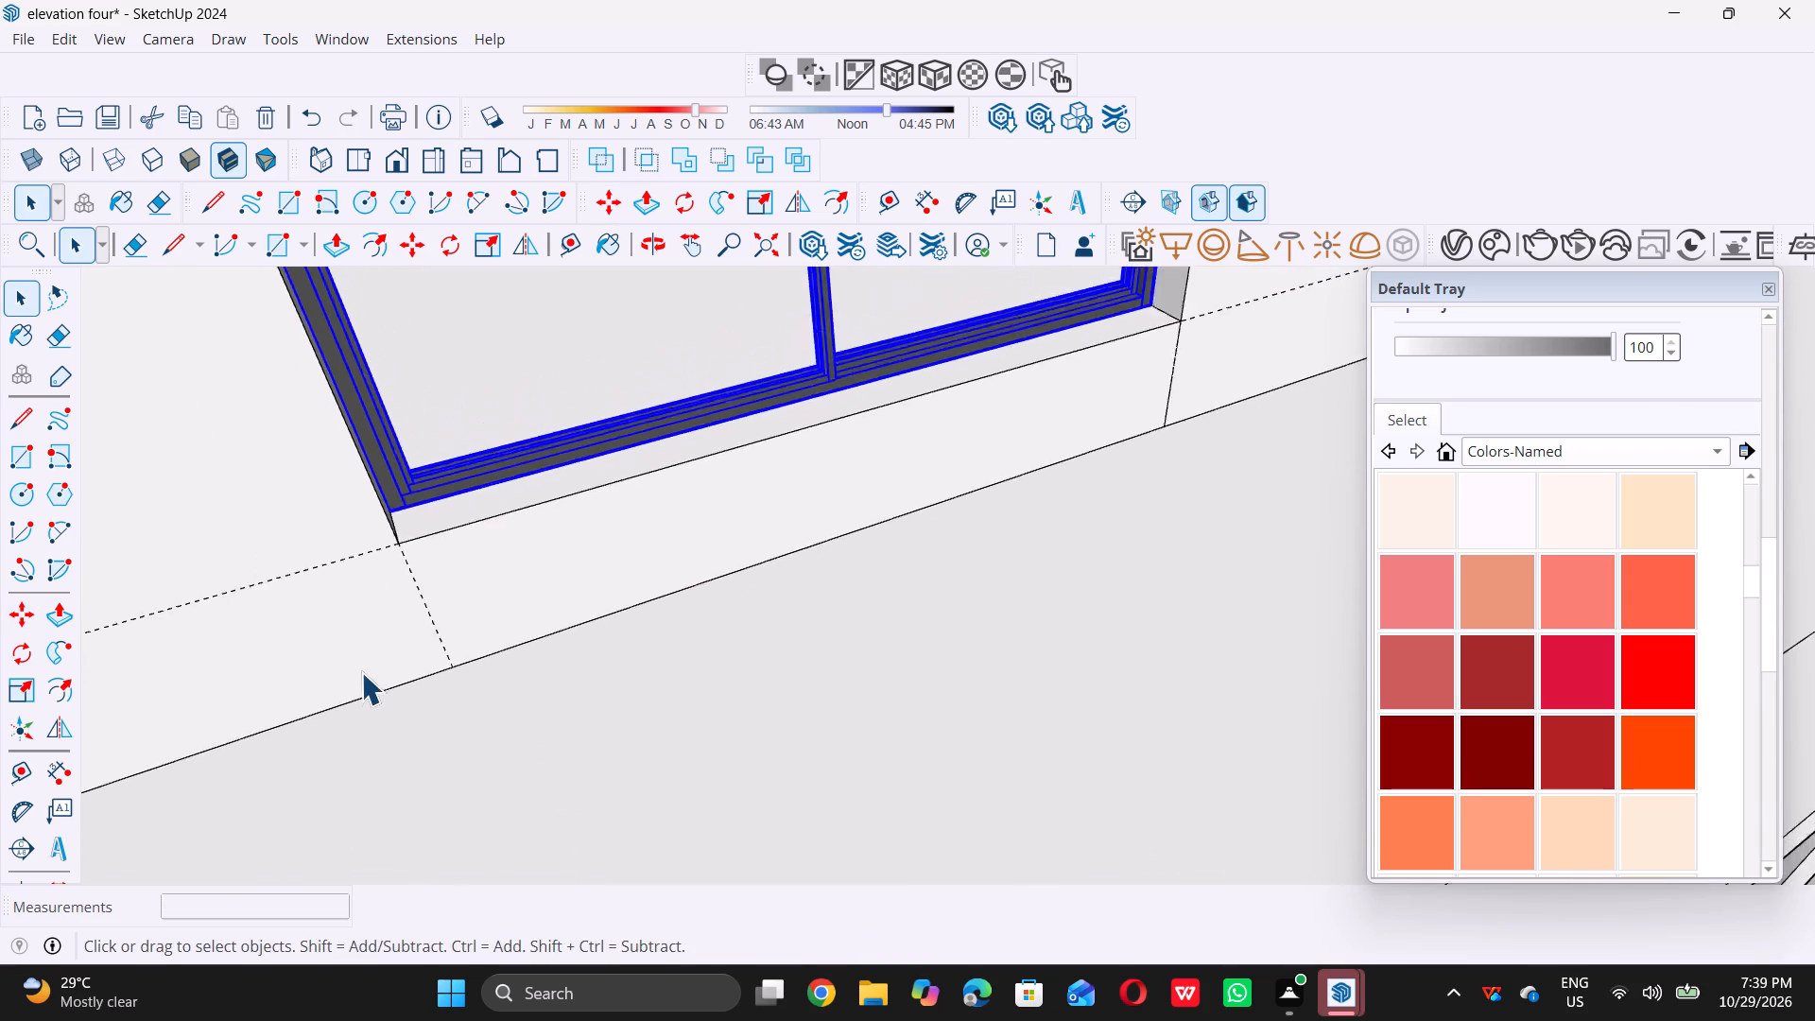
scroll(361, 672, "down", 19)
middle_click_drag(449, 690, 354, 598)
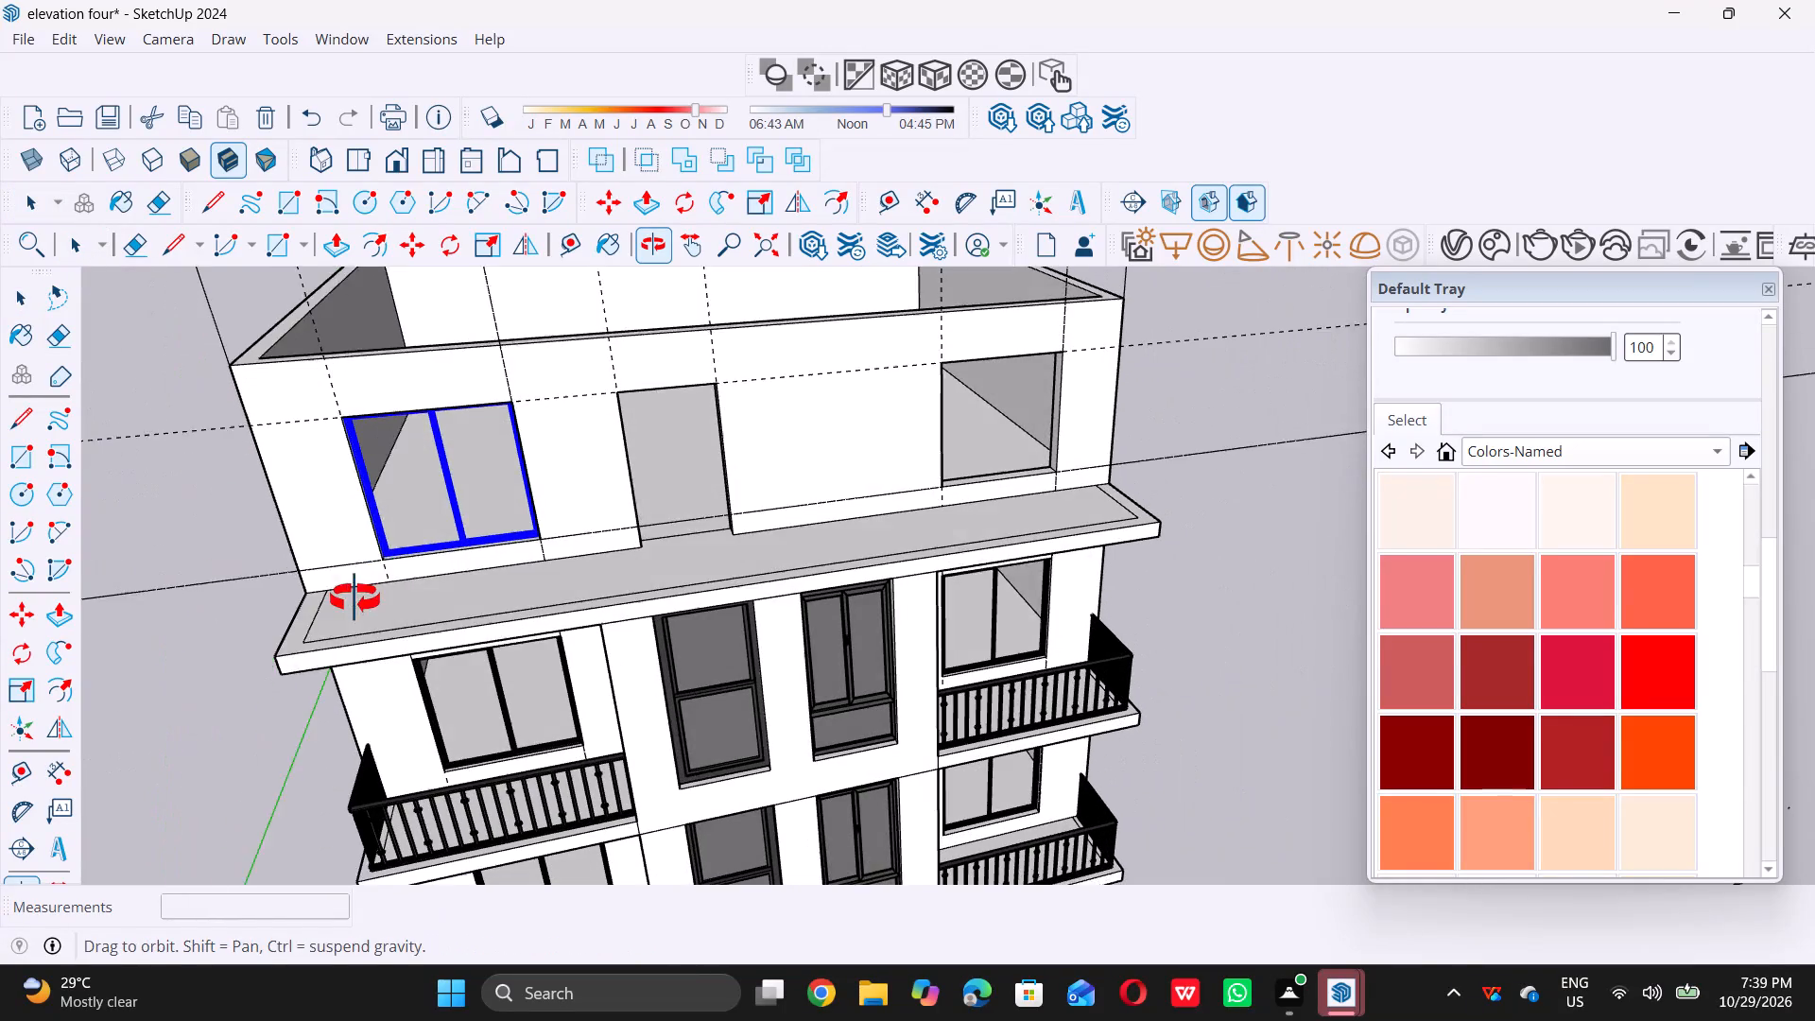
middle_click_drag(354, 598, 351, 593)
scroll(450, 599, "down", 5)
middle_click_drag(500, 540, 463, 490)
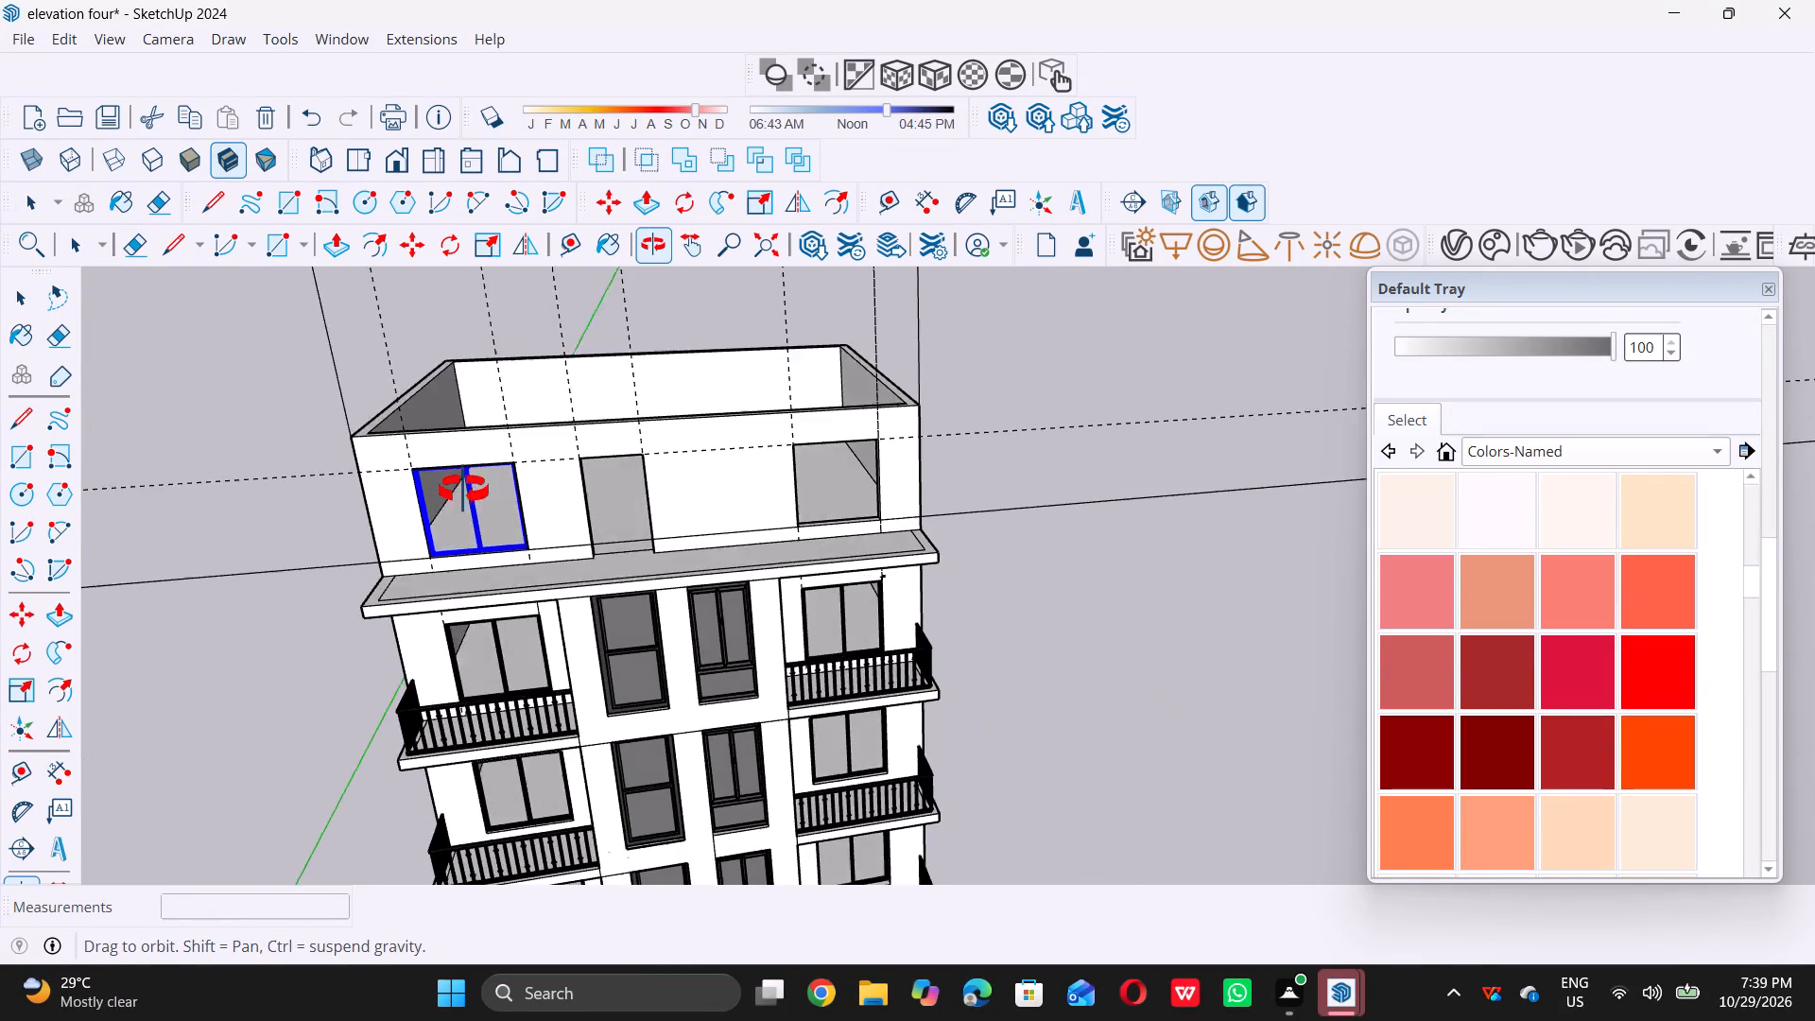
middle_click_drag(463, 490, 456, 485)
scroll(428, 492, "up", 7)
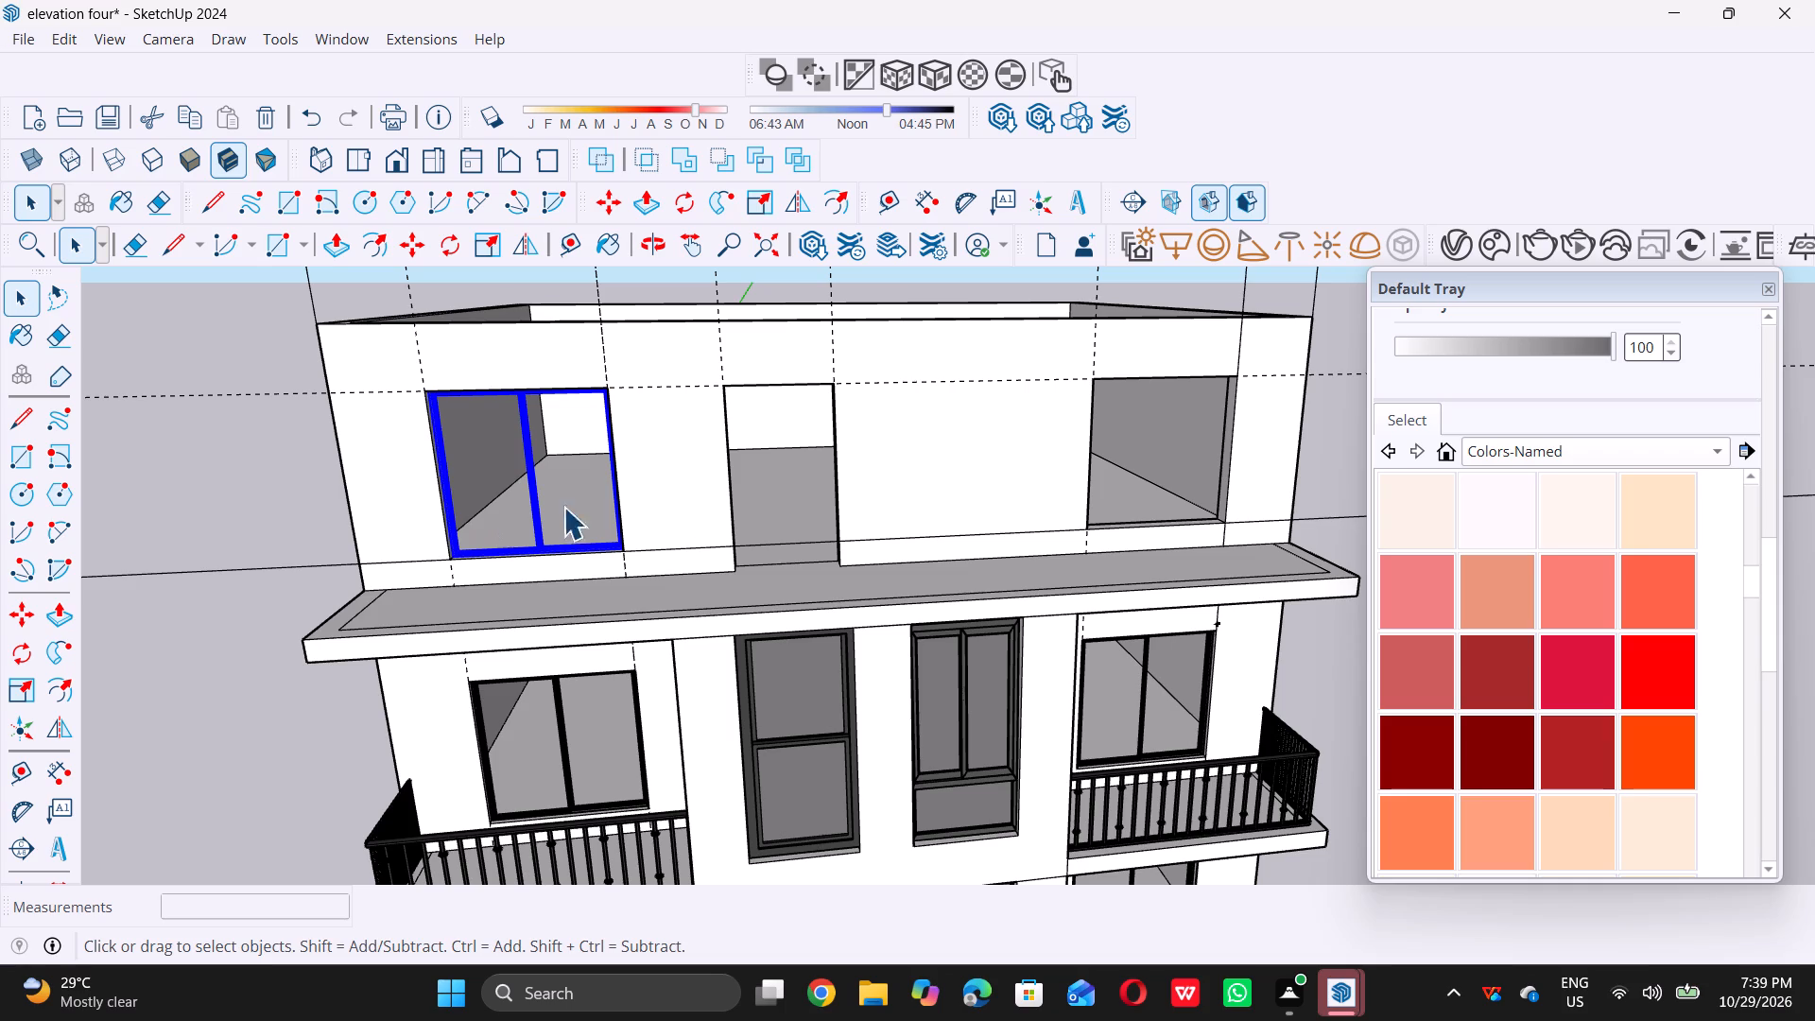
scroll(511, 526, "up", 5)
scroll(421, 553, "up", 9)
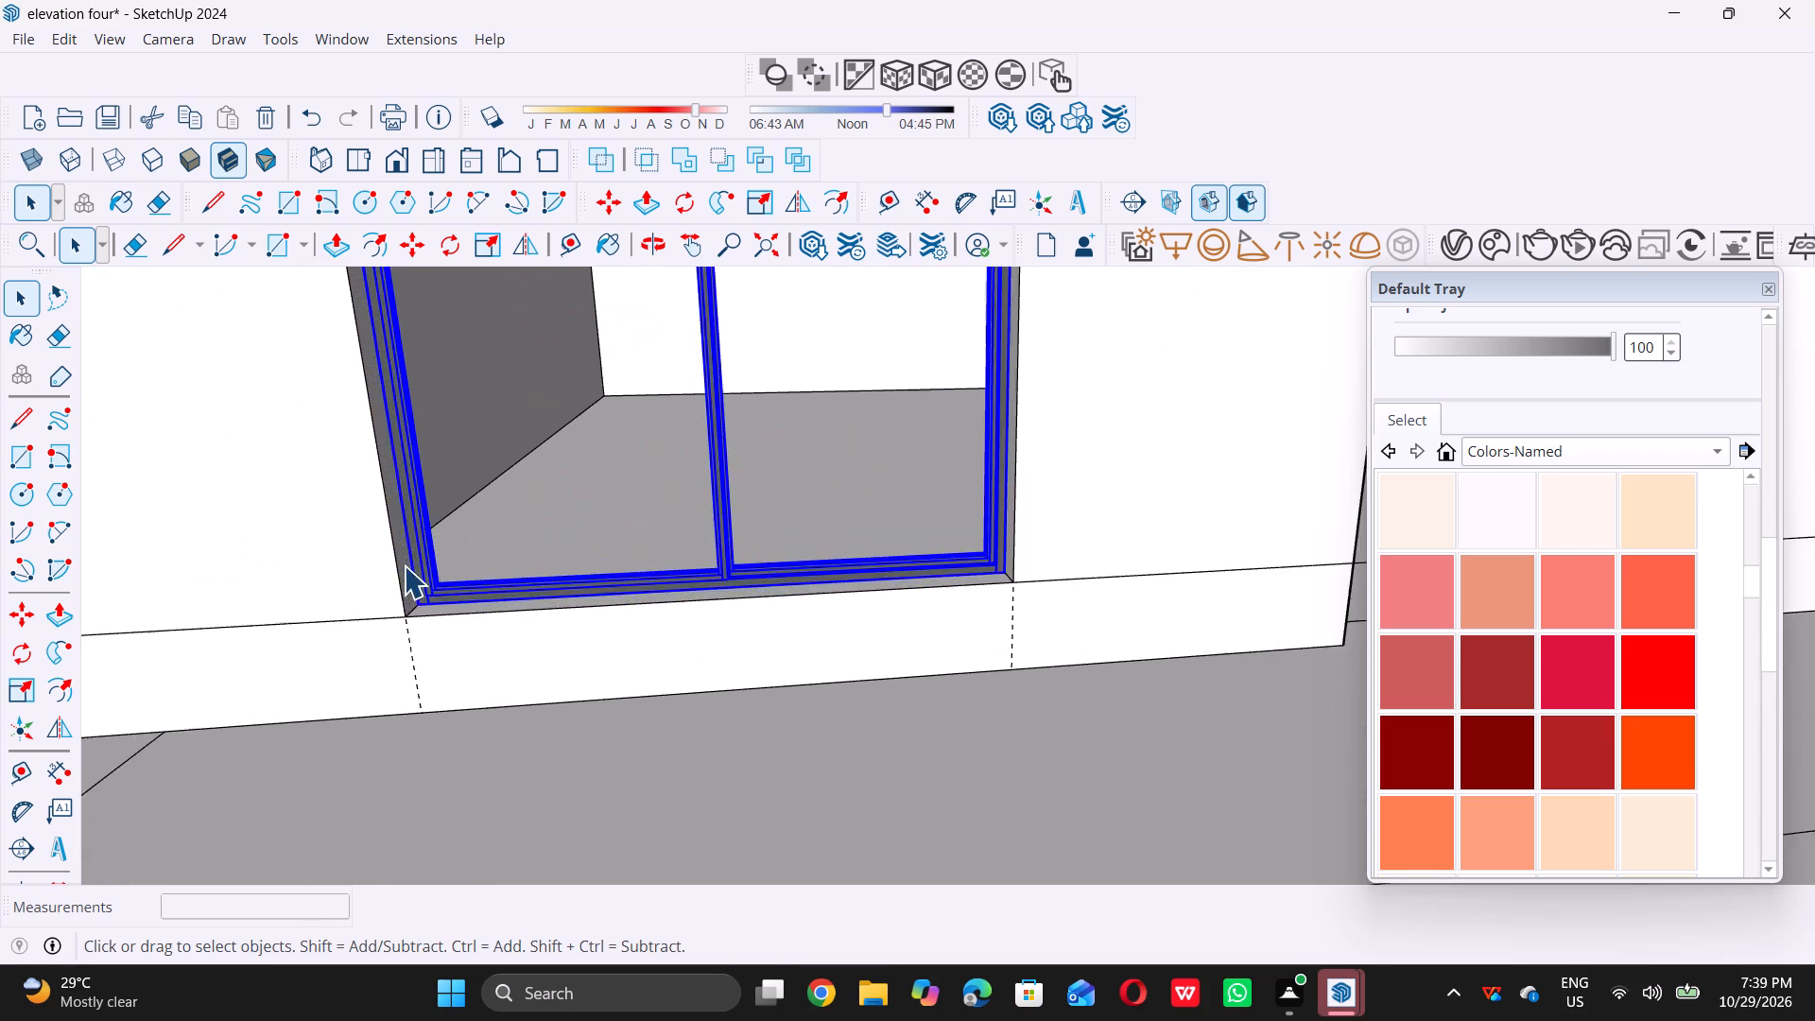
Copy the sliding window 24' along the front wall from the first top-floor opening into the third, aligning its lower corner.
scroll(404, 565, "up", 16)
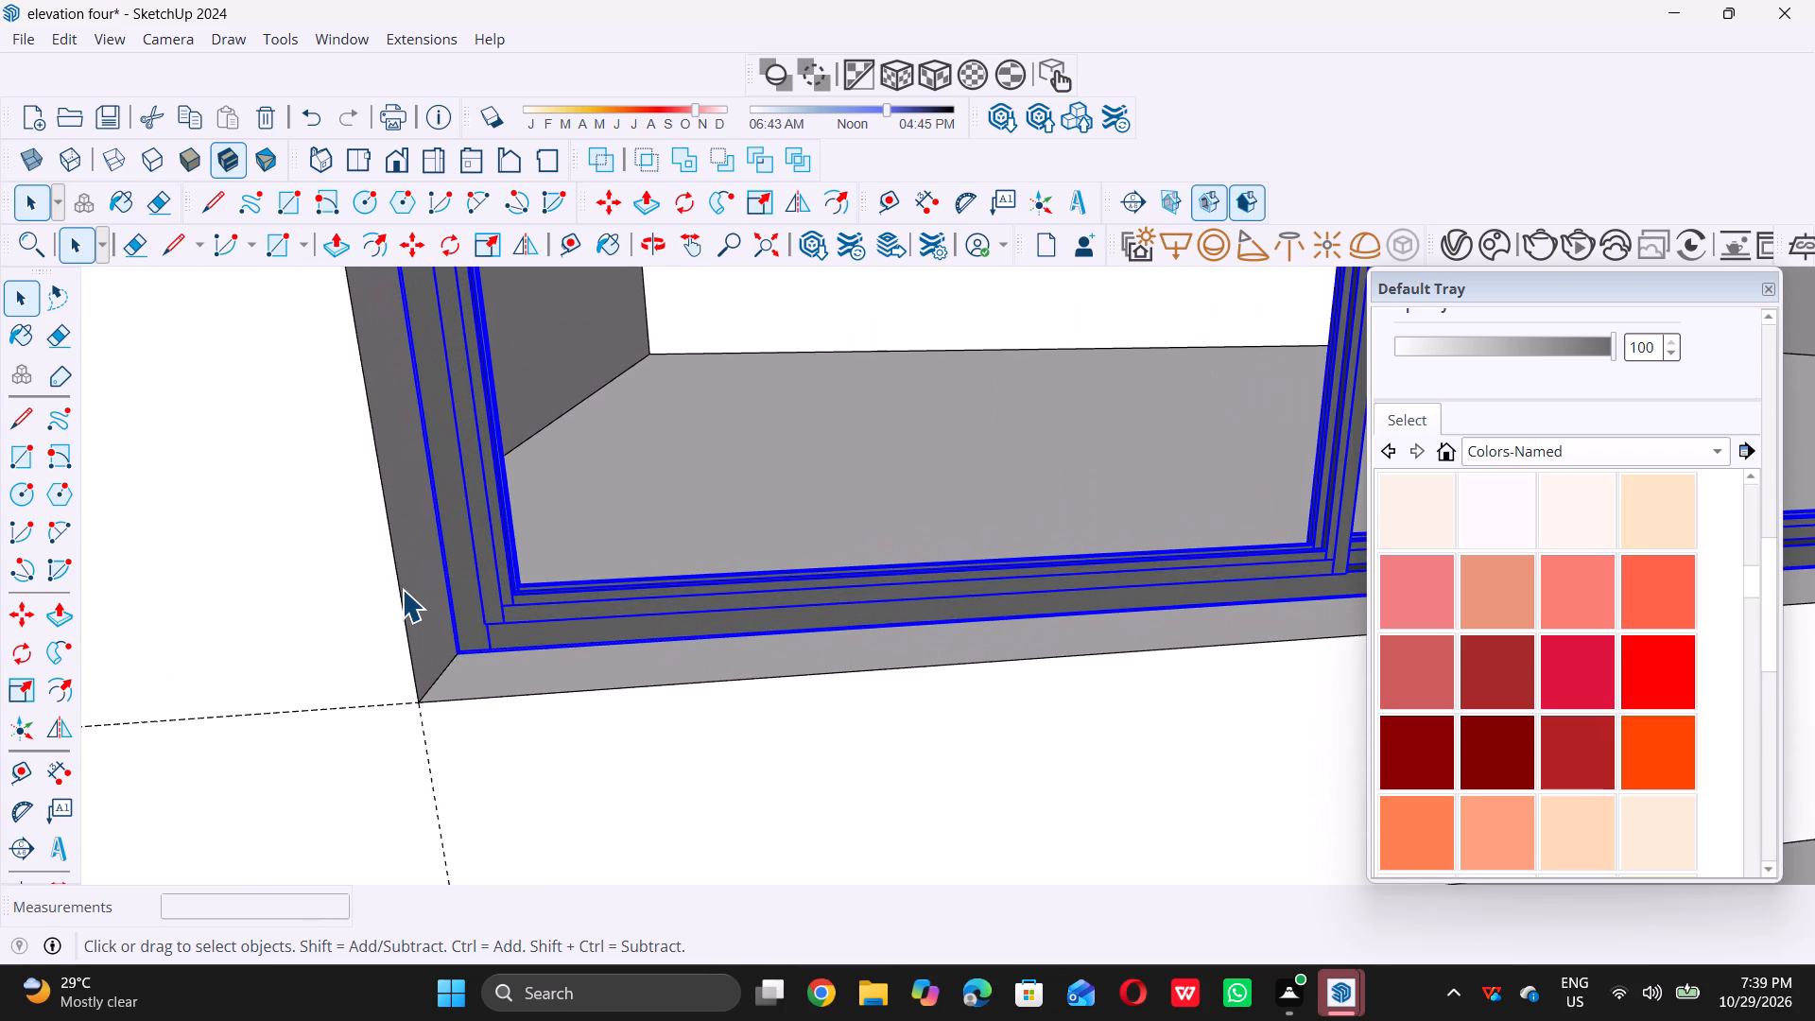
key("m")
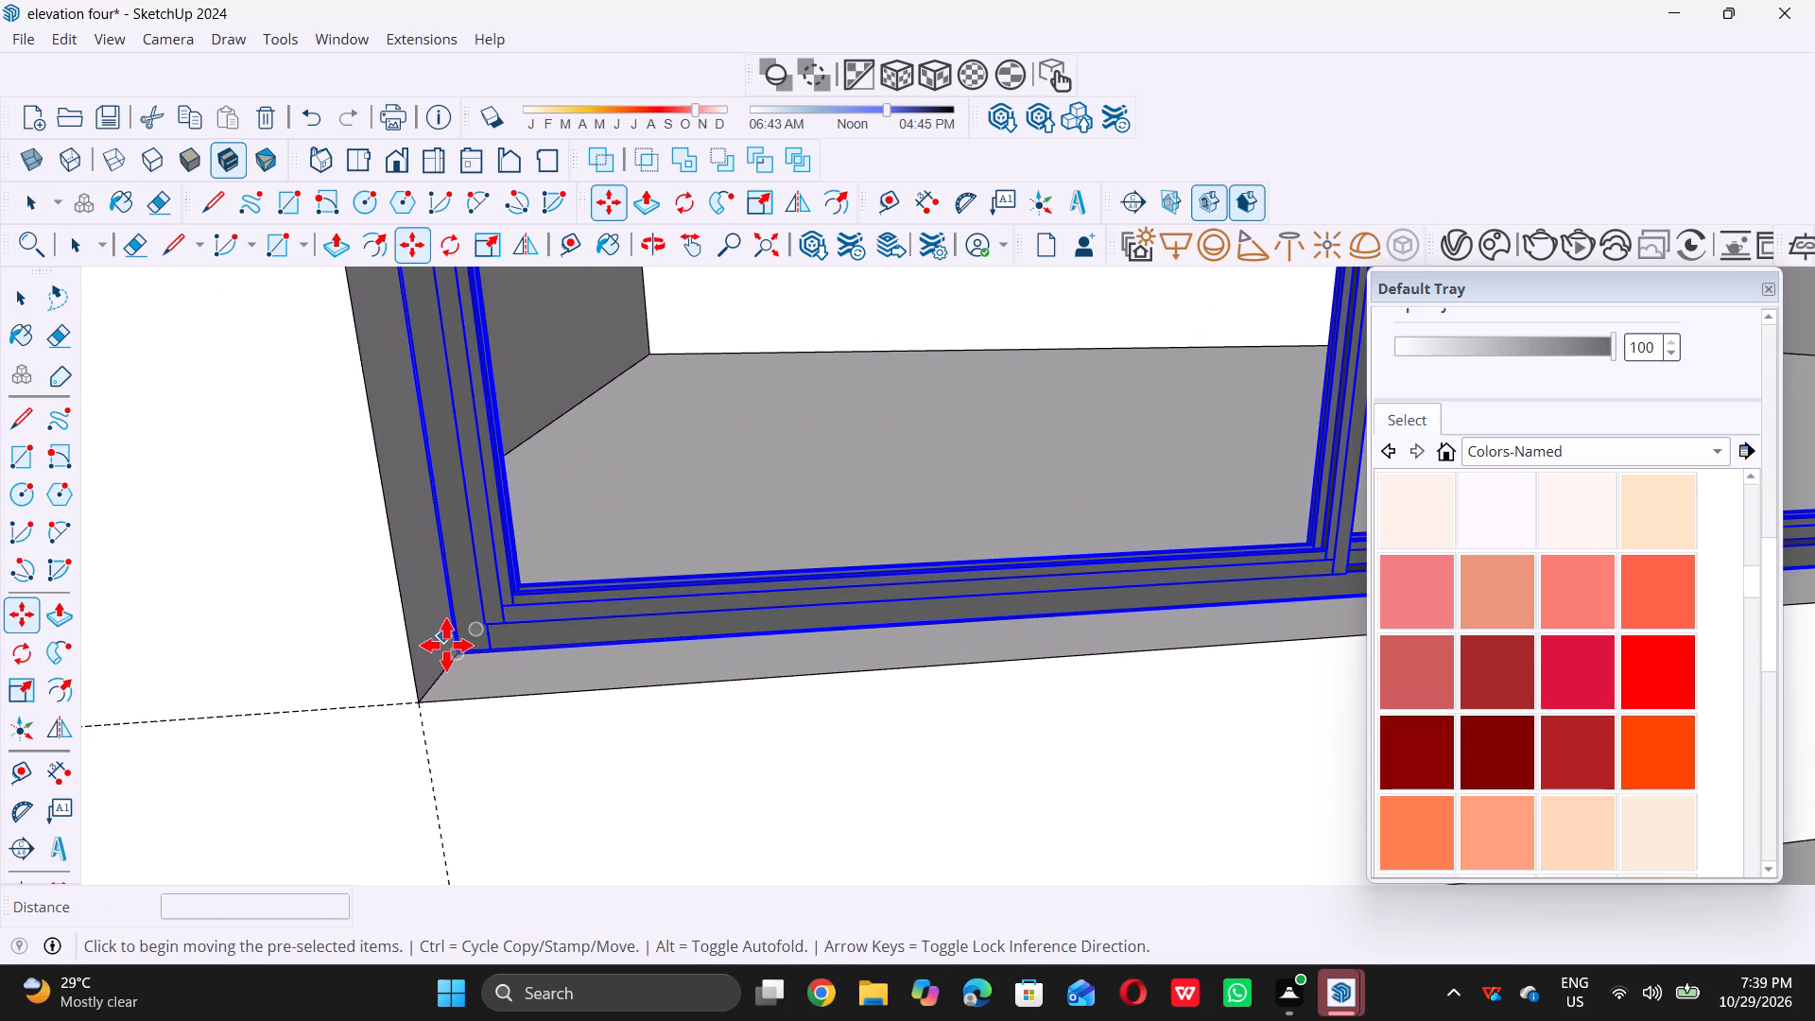
triple_click(454, 654)
scroll(454, 654, "down", 2)
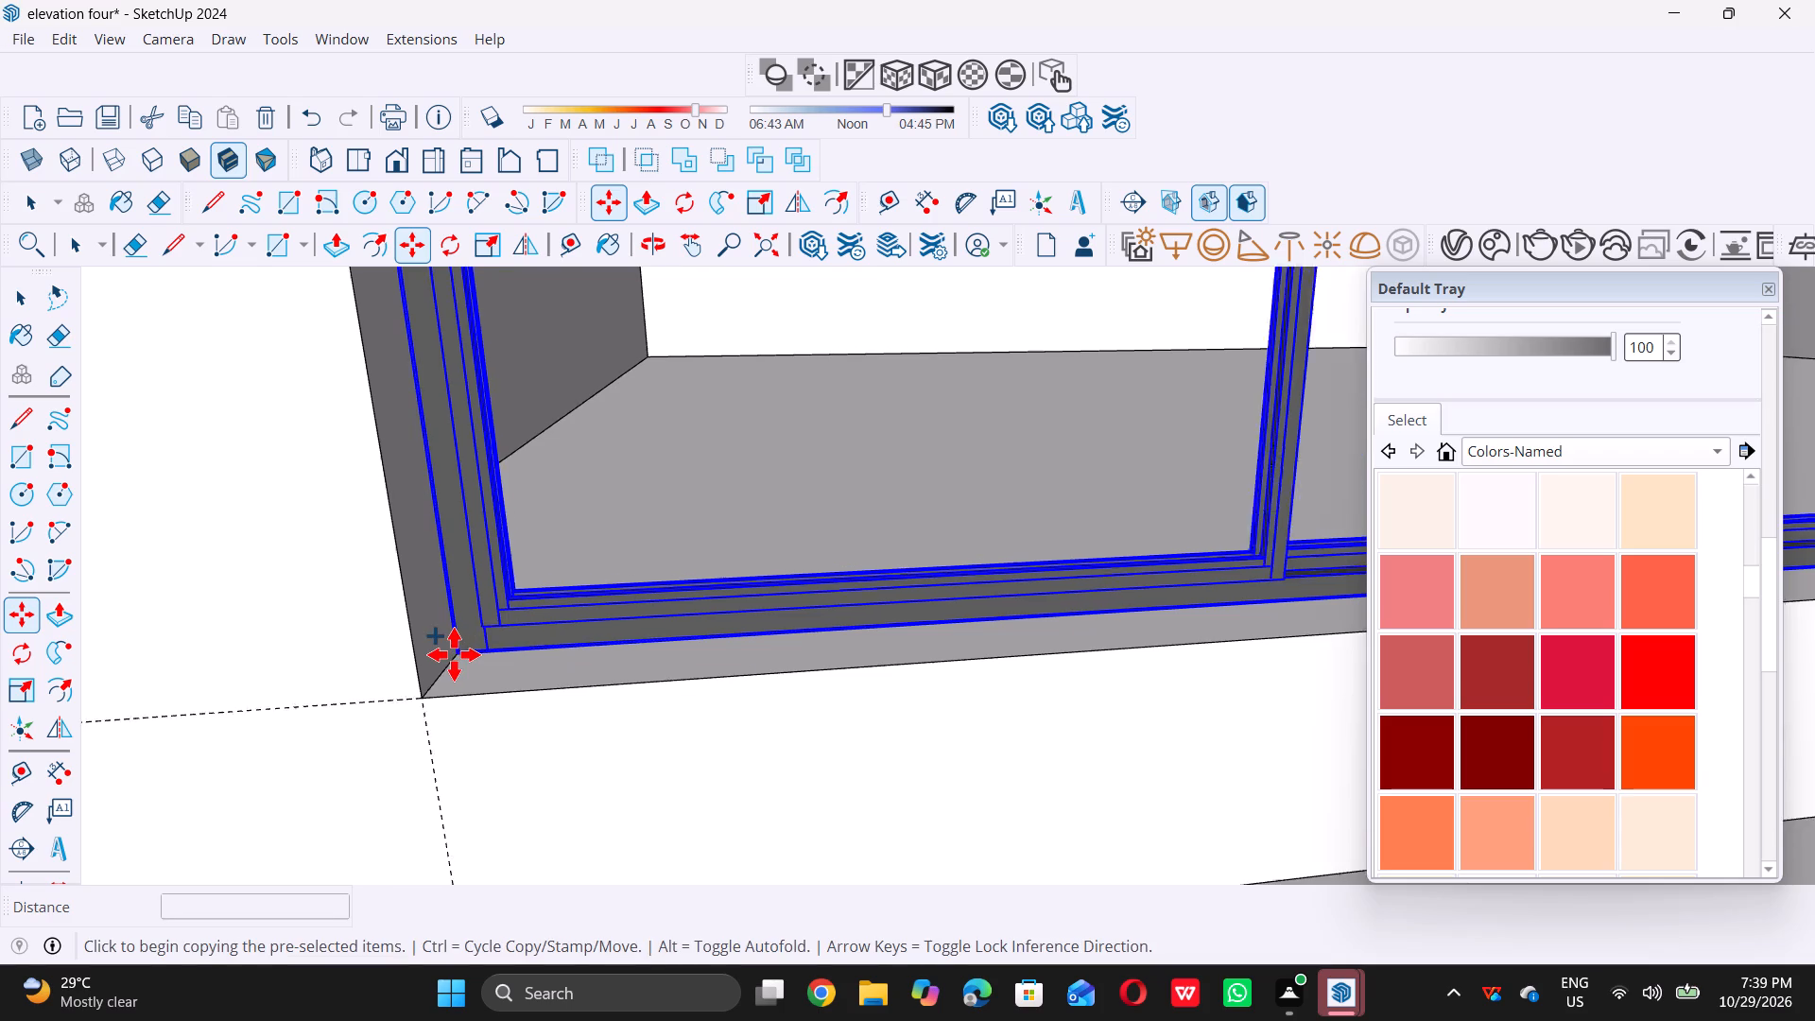
scroll(454, 654, "down", 20)
scroll(454, 654, "down", 7)
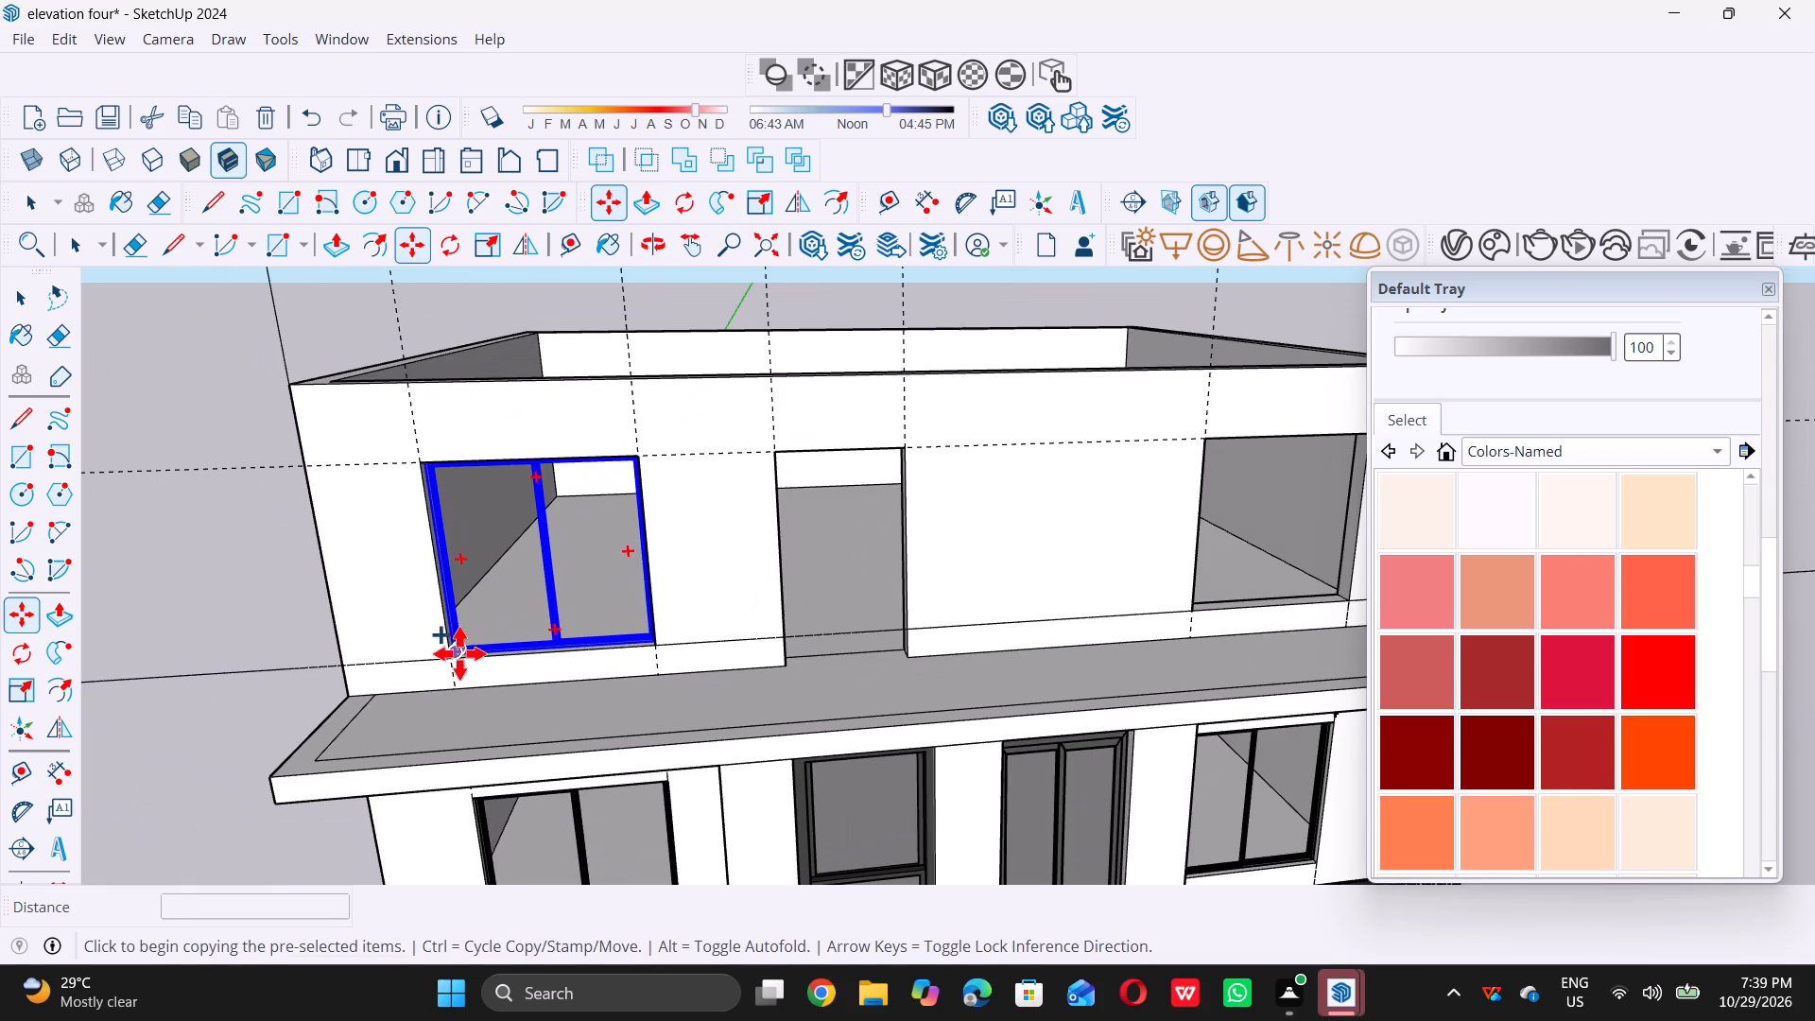
scroll(454, 650, "up", 13)
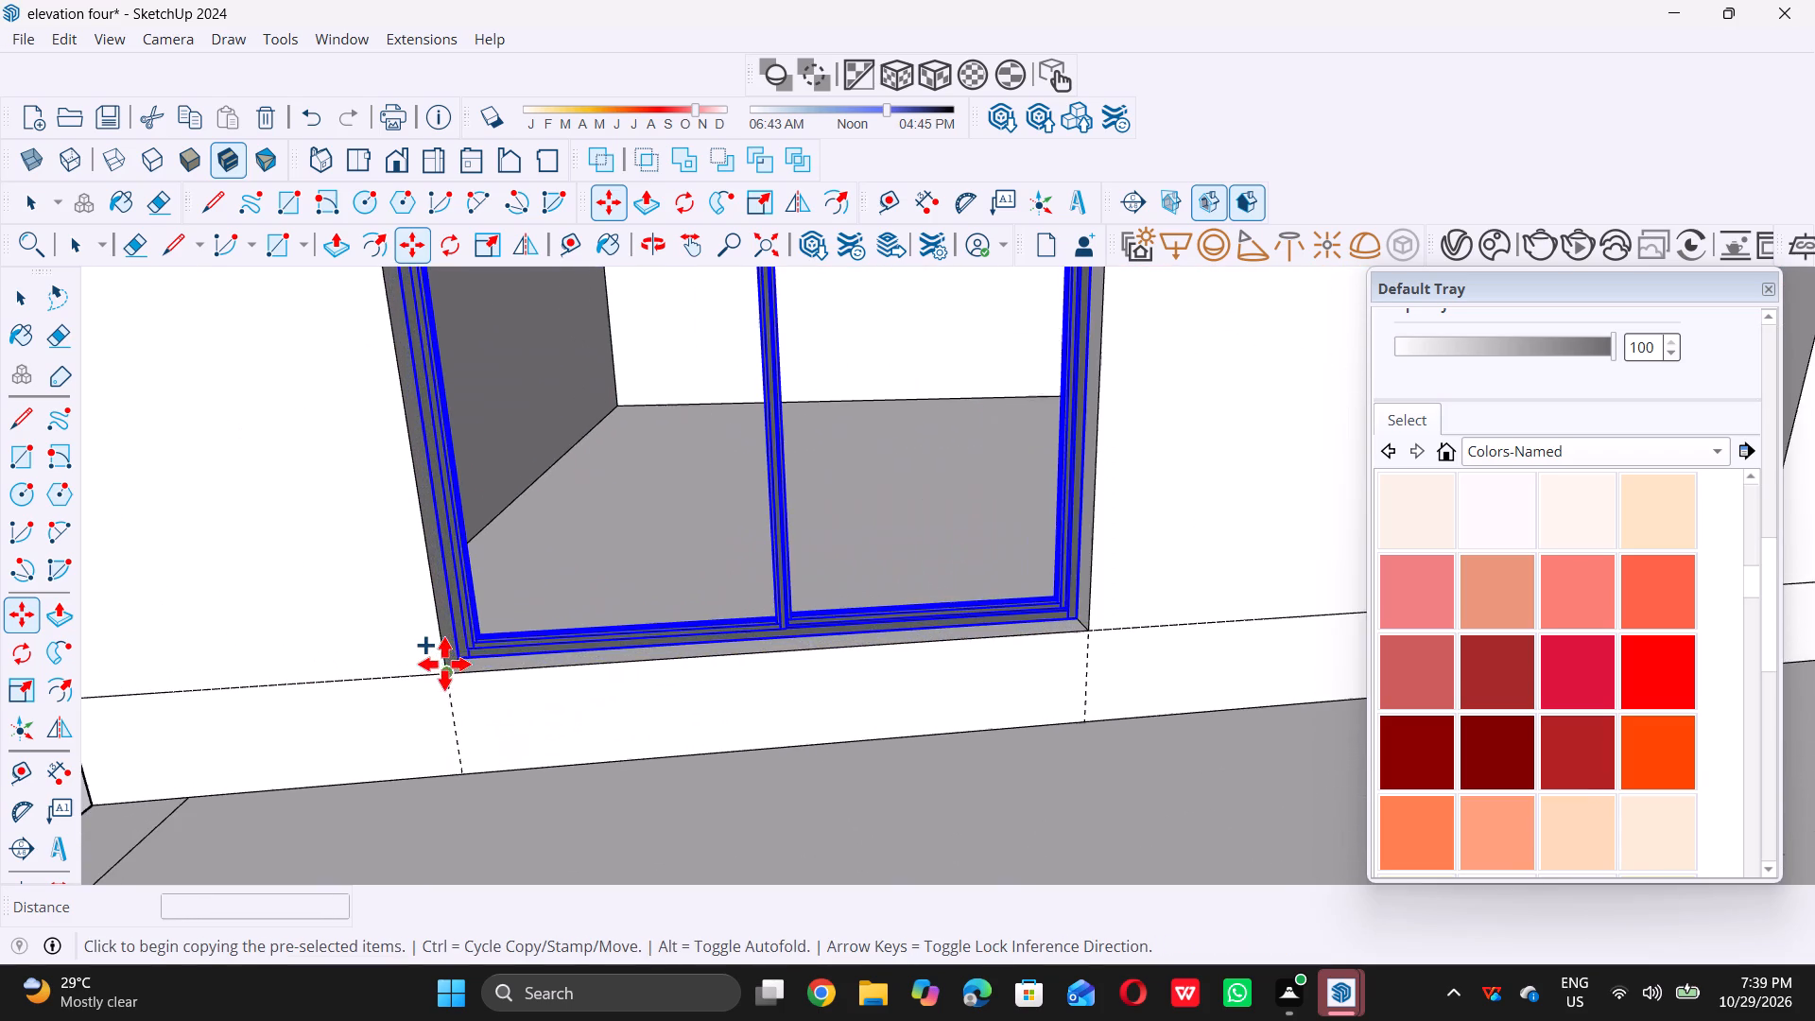
scroll(453, 665, "up", 8)
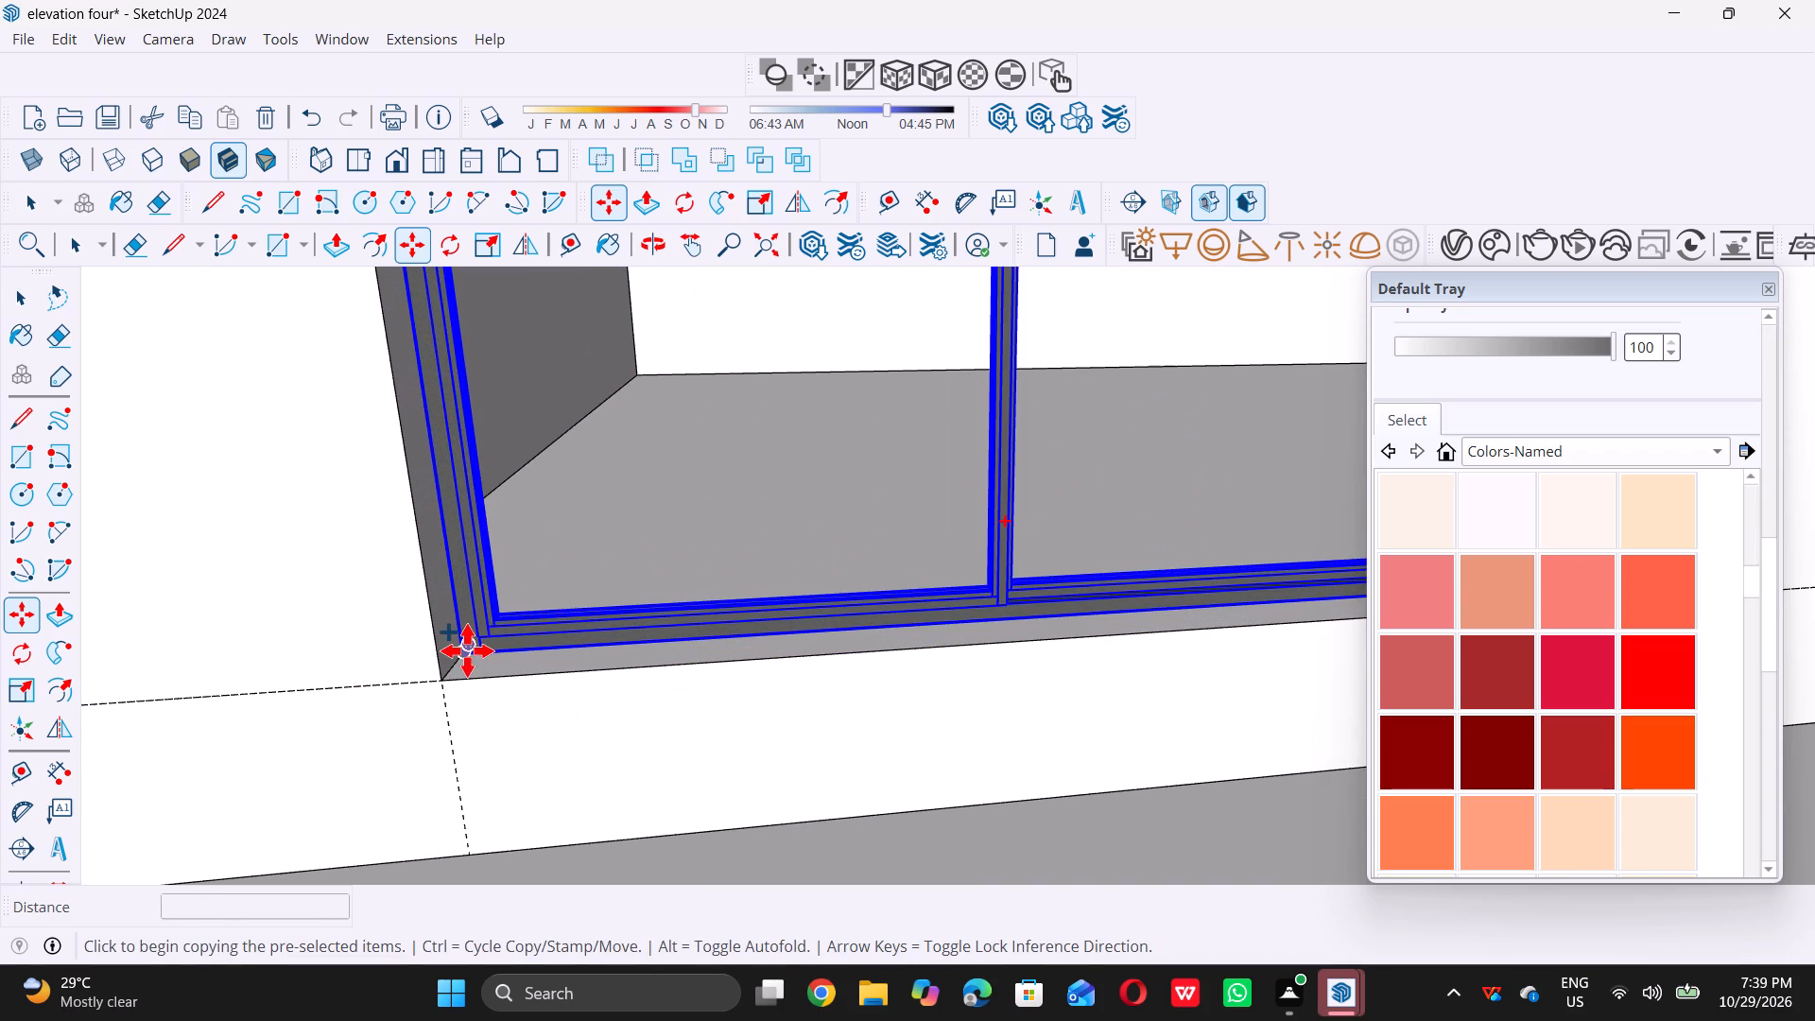
scroll(467, 650, "up", 4)
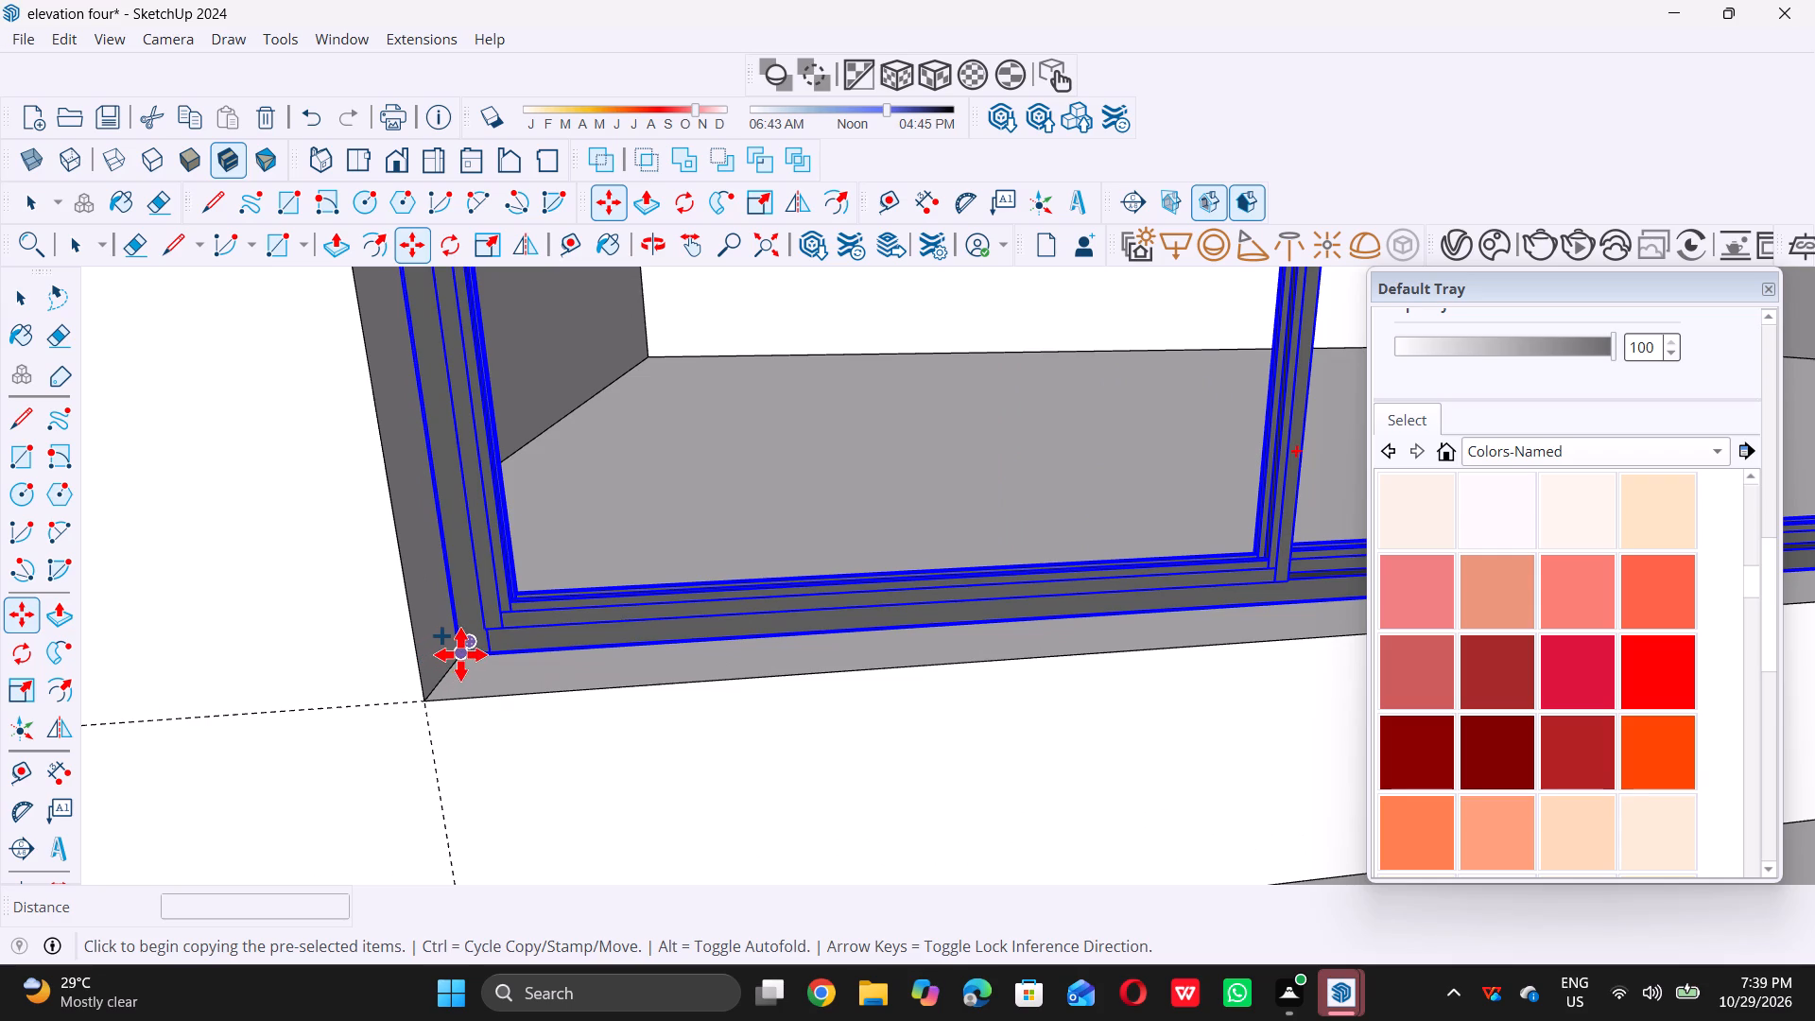
double_click(460, 654)
scroll(460, 654, "down", 15)
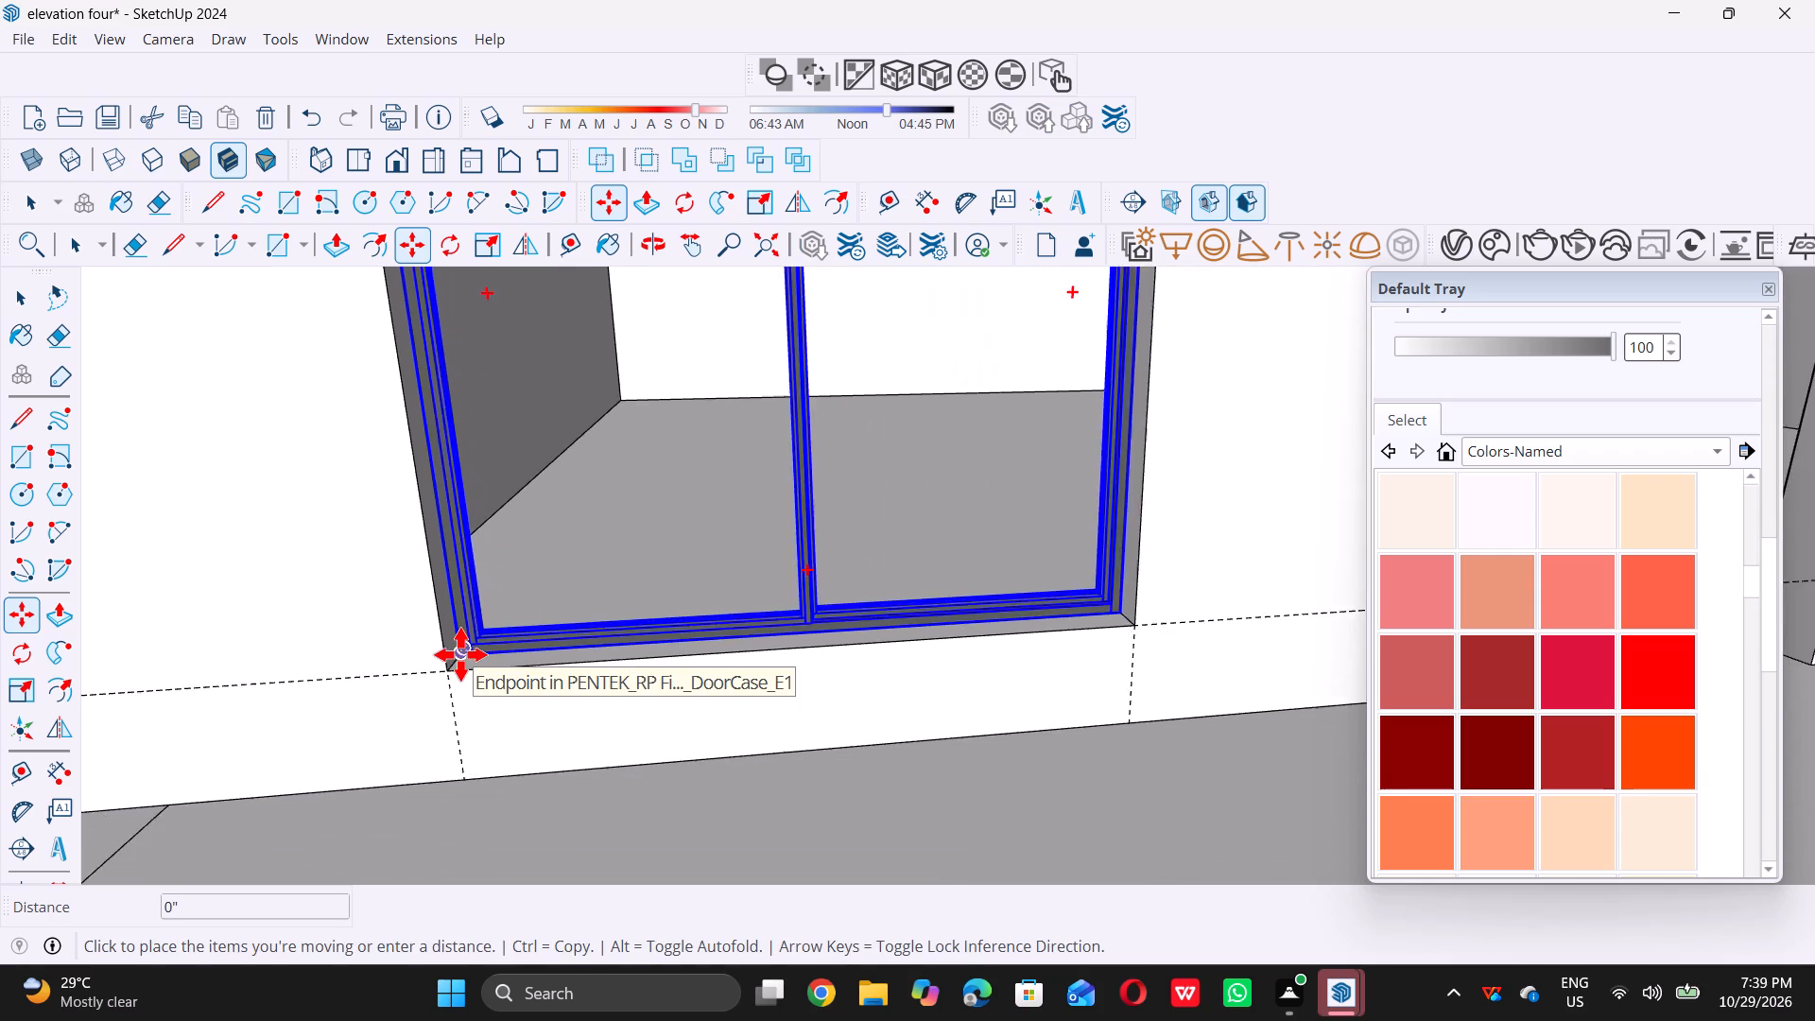
scroll(460, 654, "down", 11)
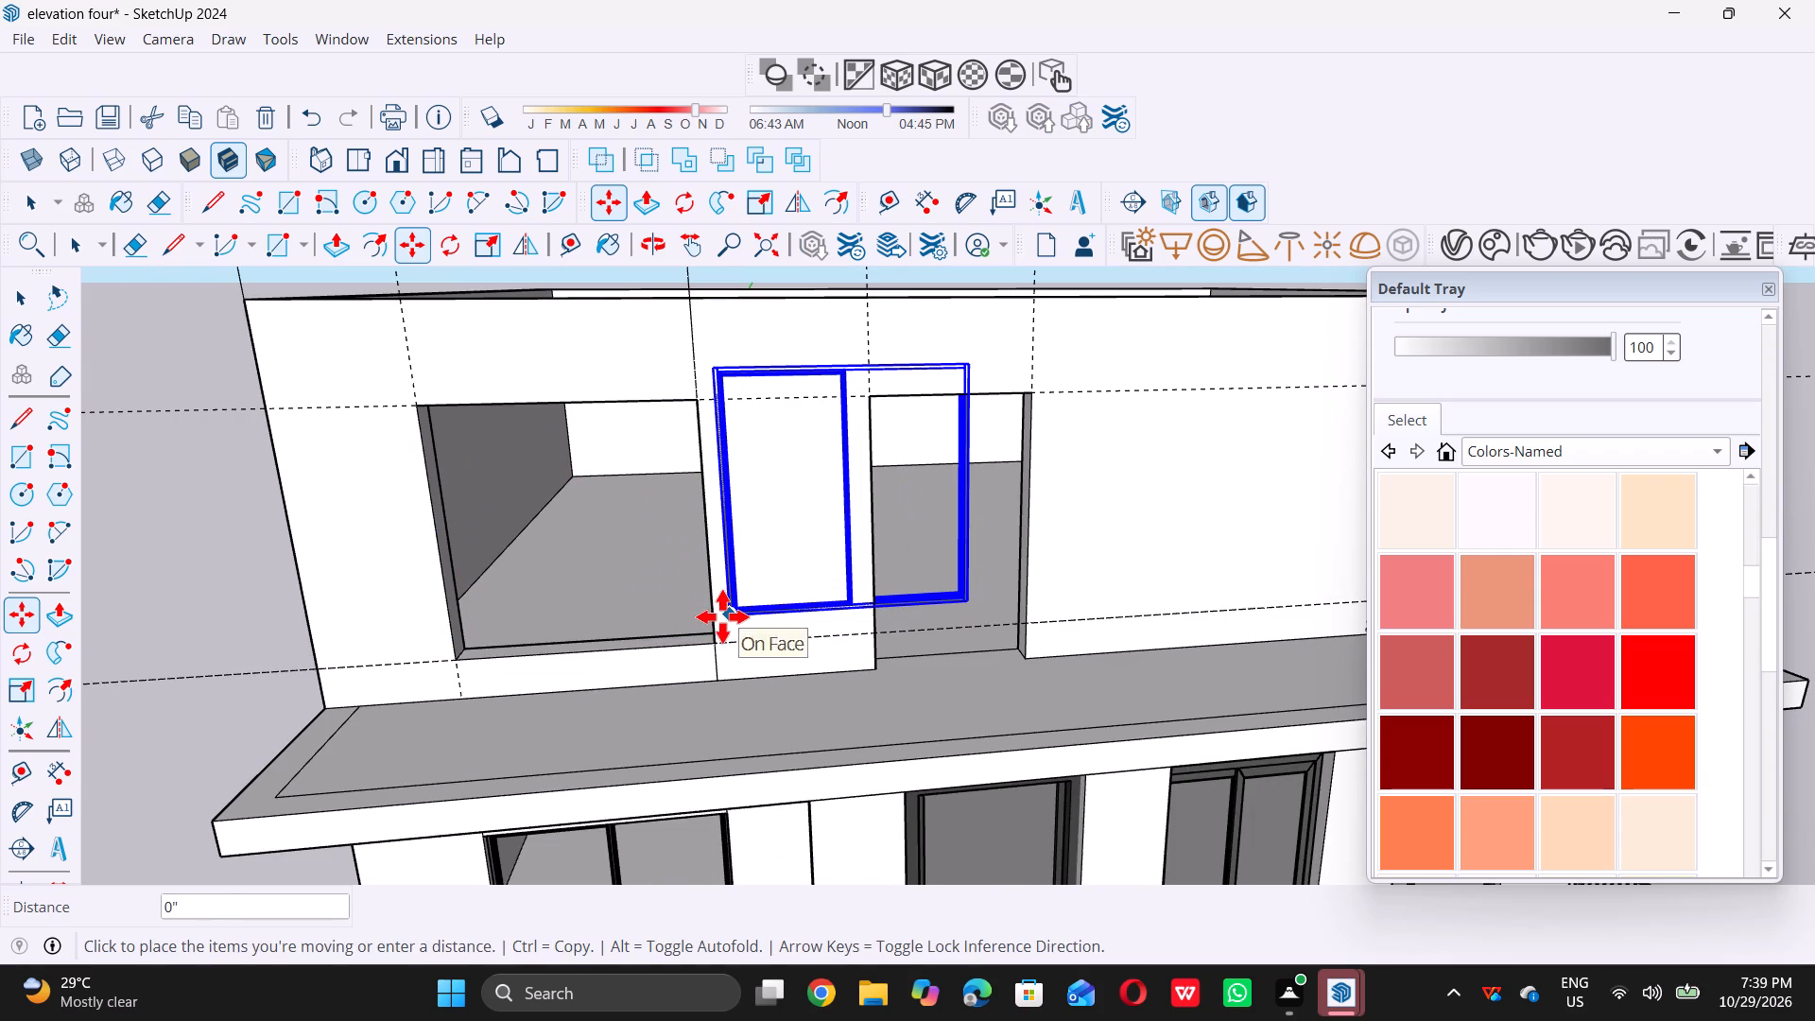
scroll(707, 626, "down", 12)
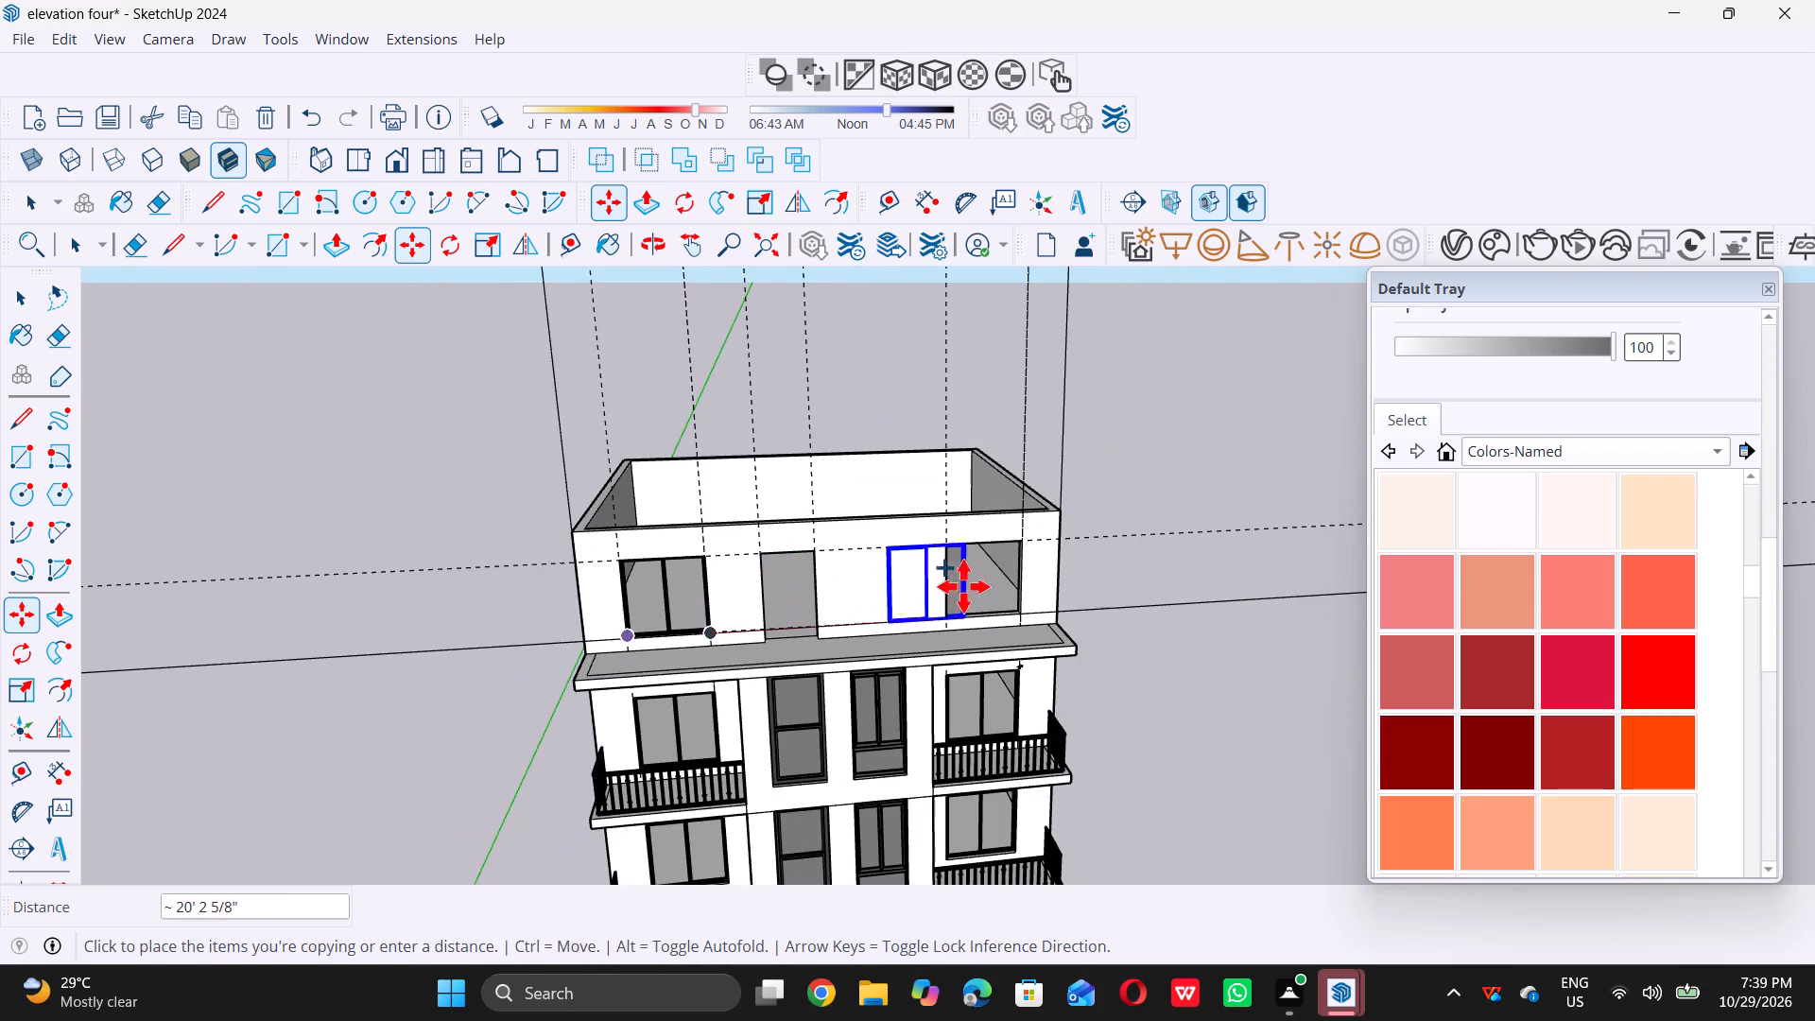
middle_click_drag(1033, 587, 837, 647)
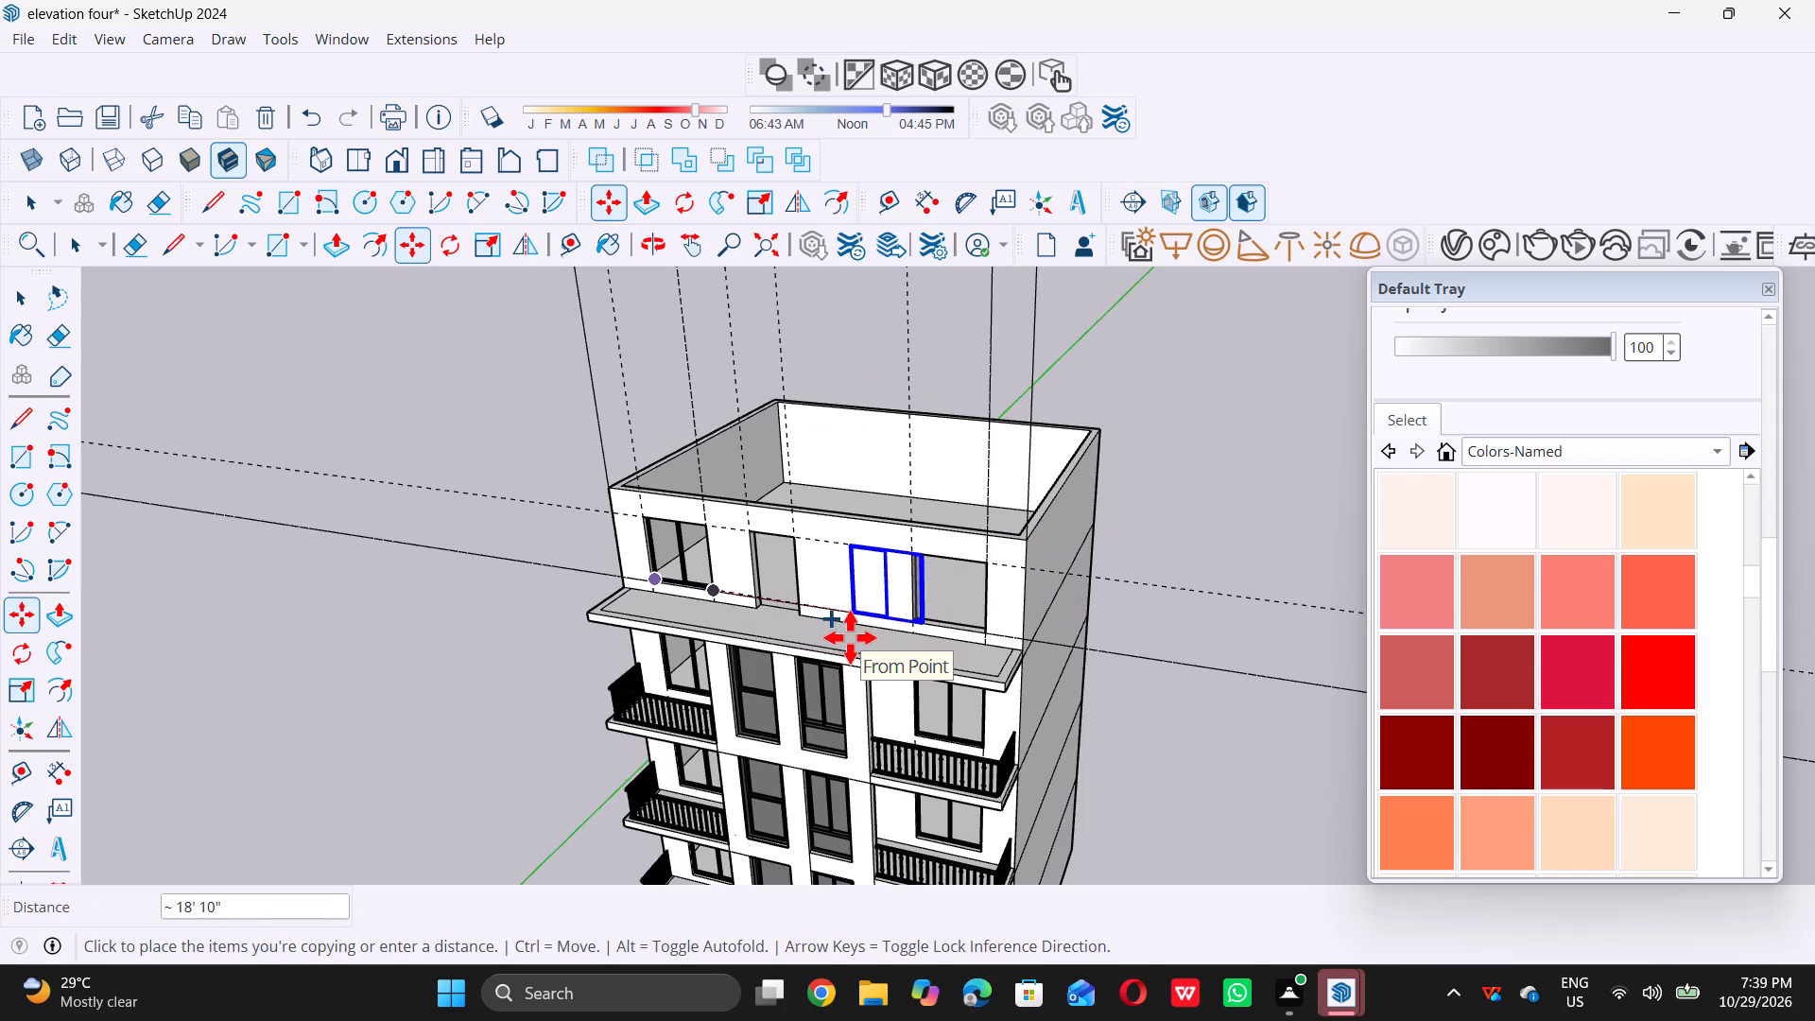
scroll(833, 648, "up", 6)
scroll(950, 598, "up", 12)
scroll(1029, 594, "up", 16)
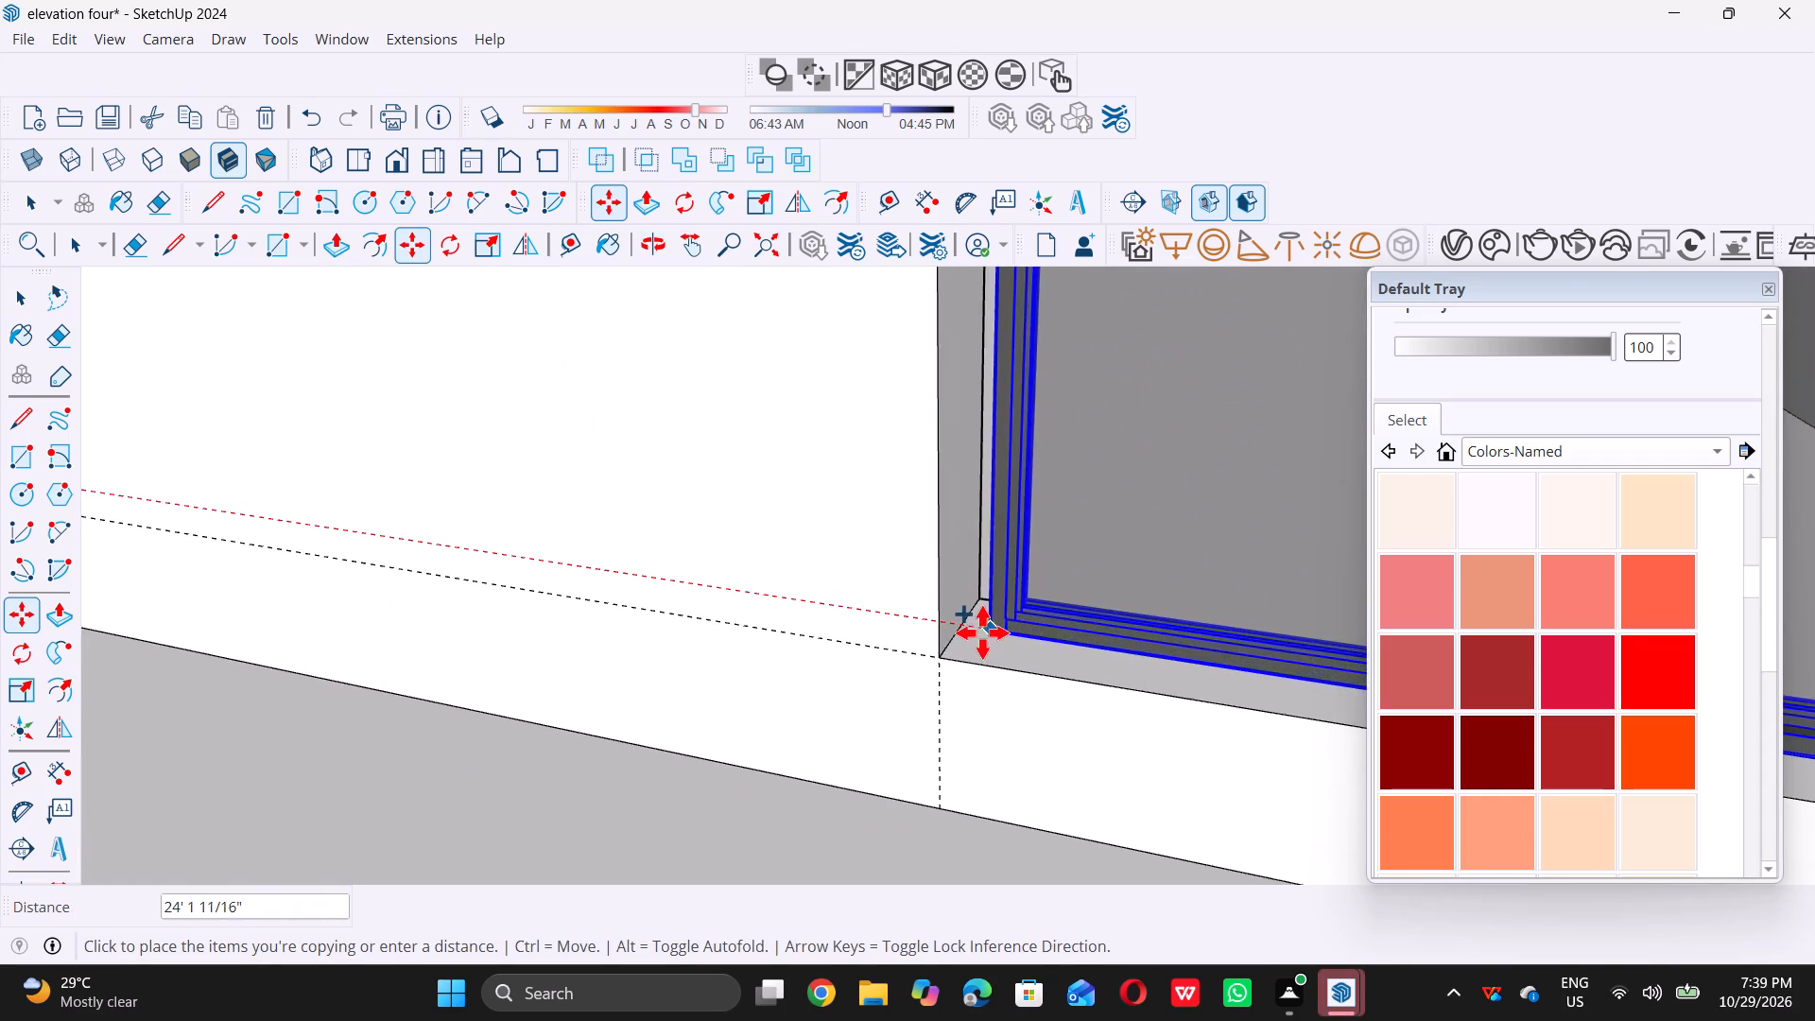
scroll(958, 644, "up", 5)
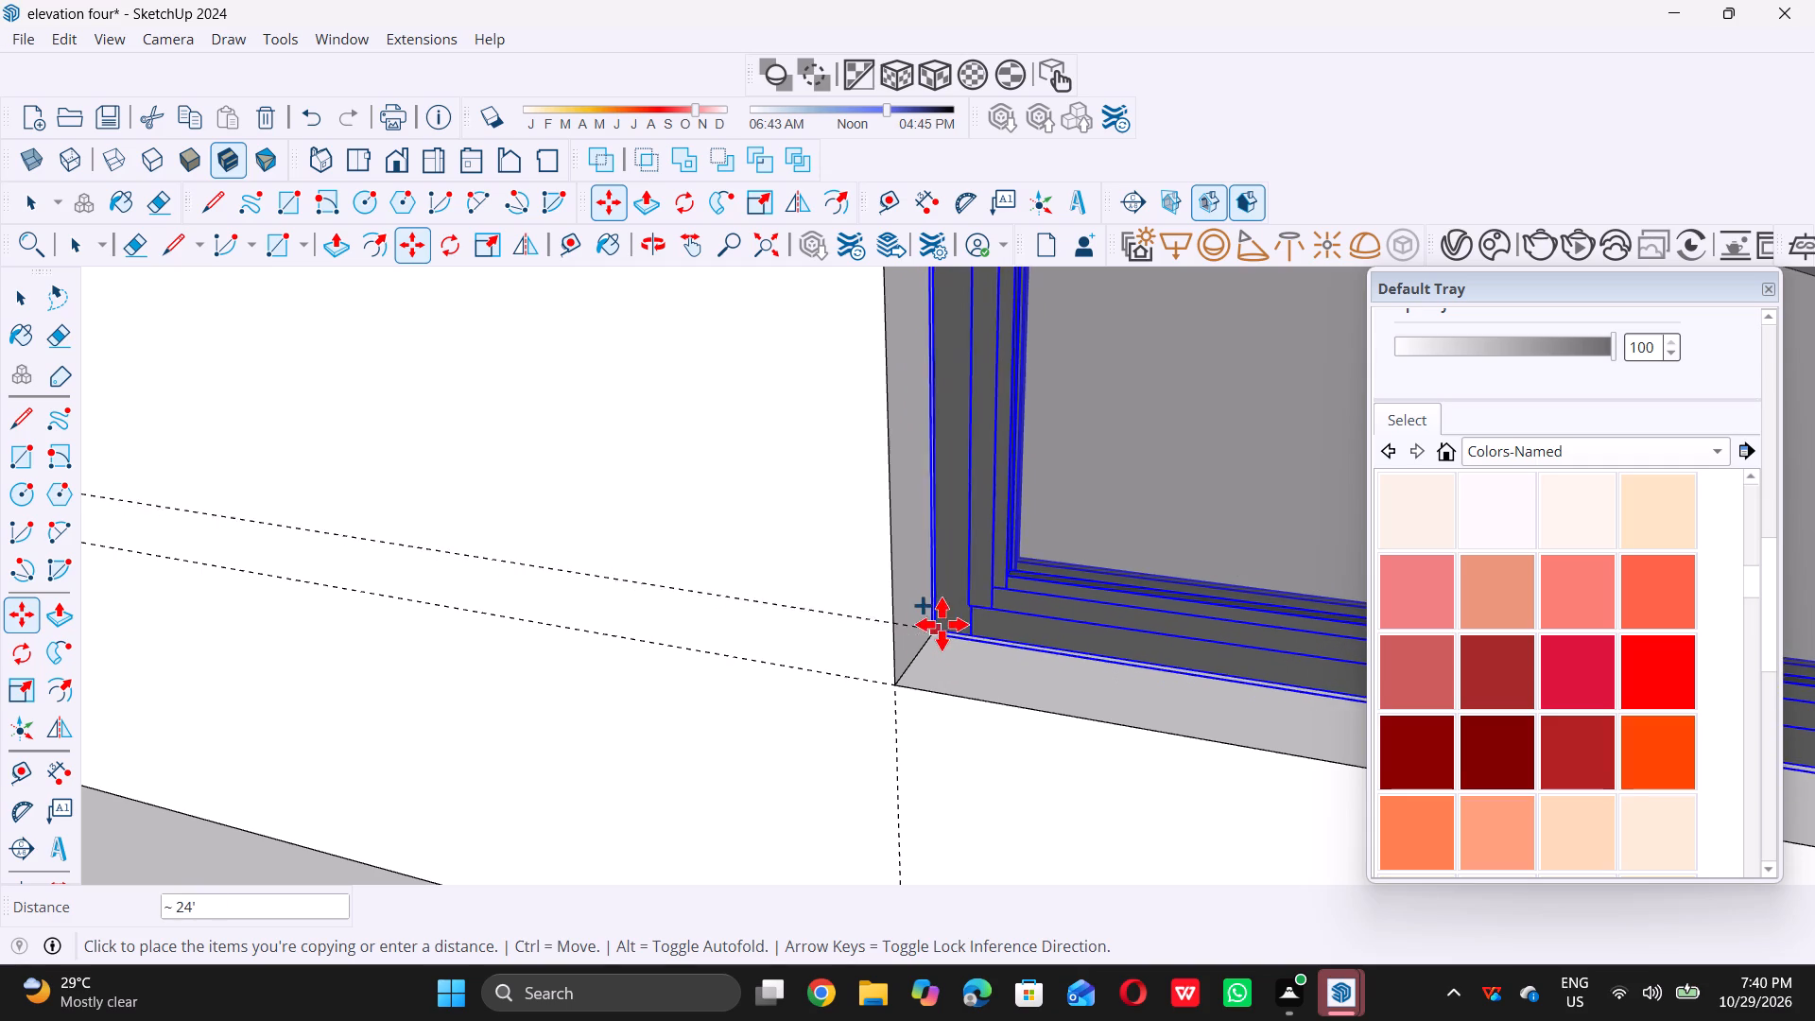
scroll(944, 619, "up", 9)
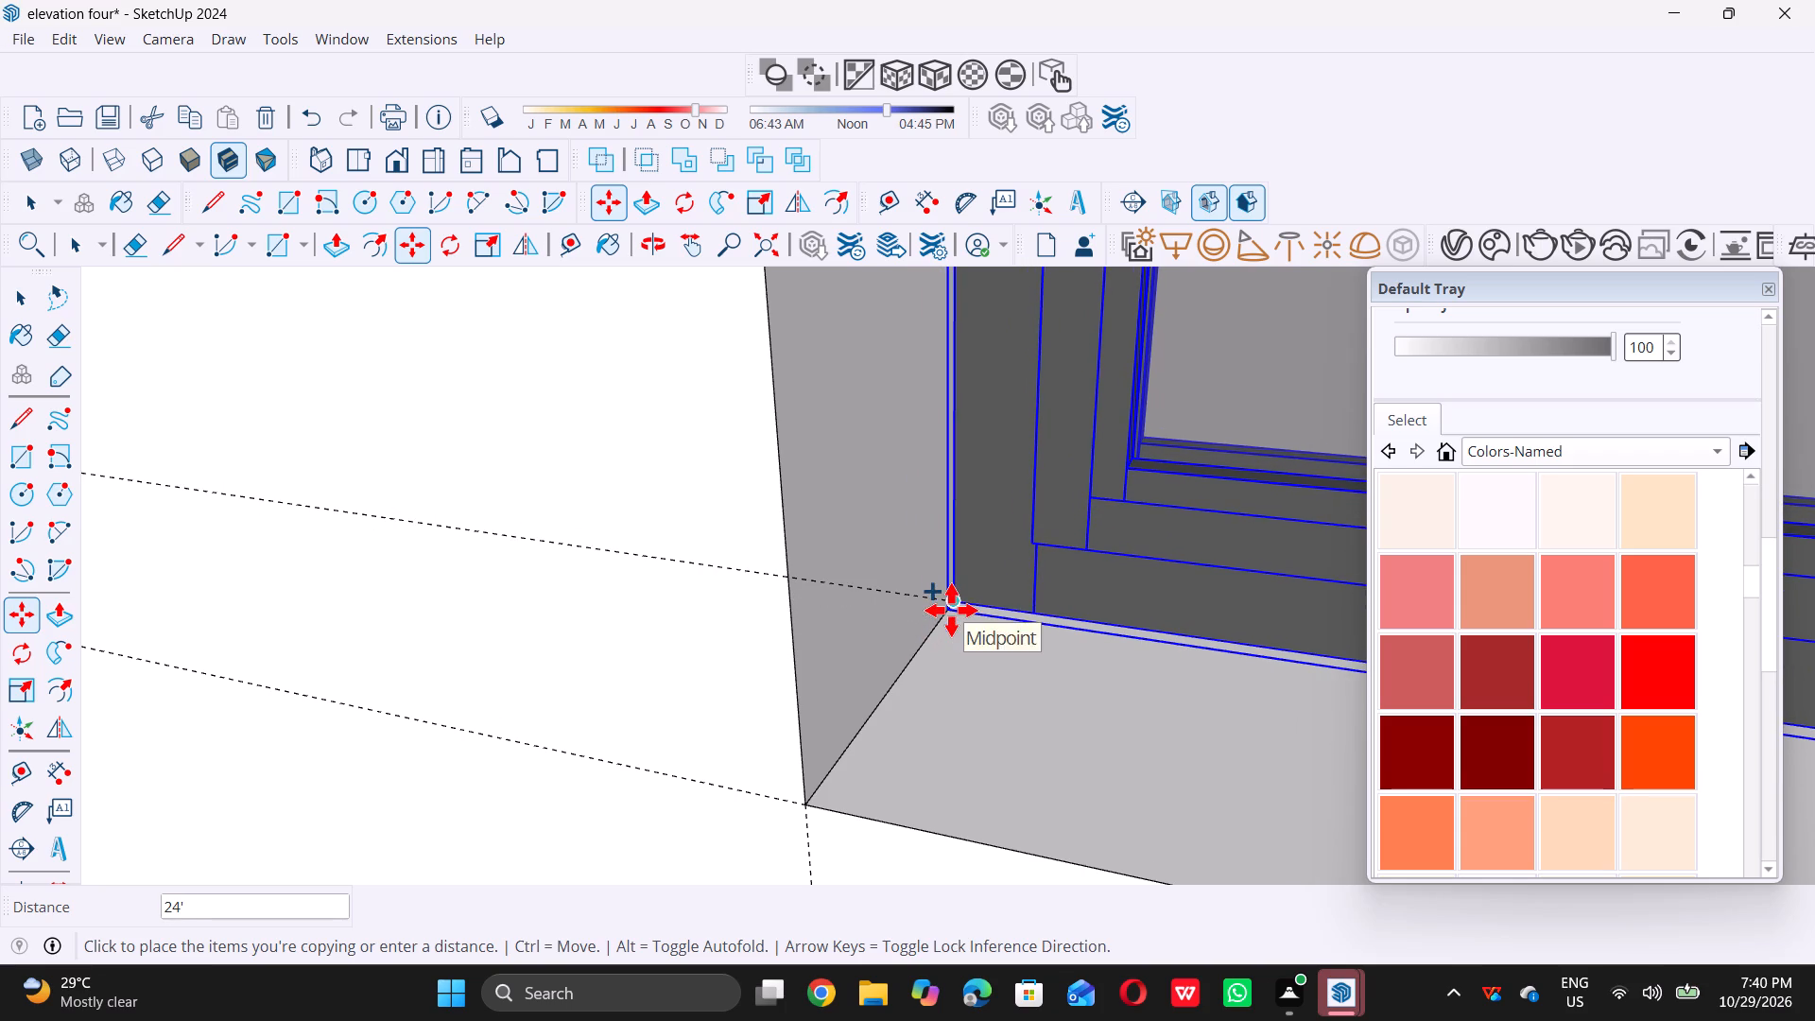
double_click(951, 608)
key("space")
scroll(909, 653, "down", 10)
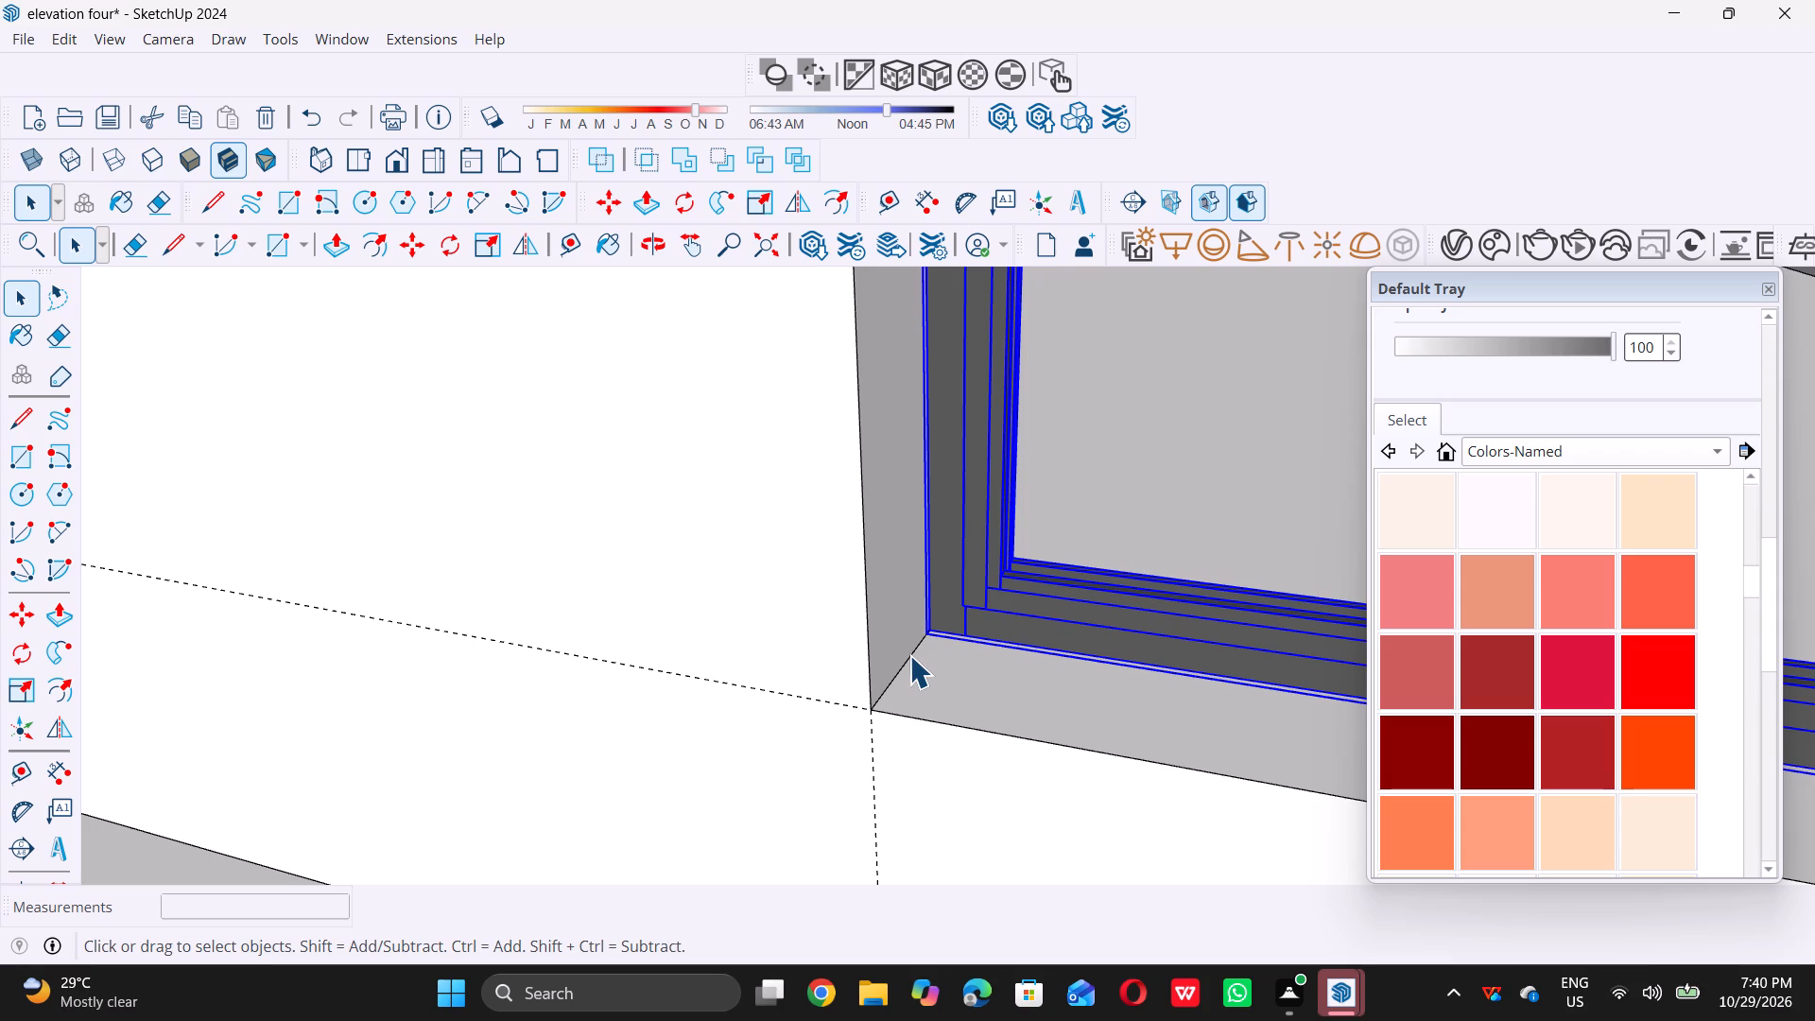
scroll(909, 655, "down", 4)
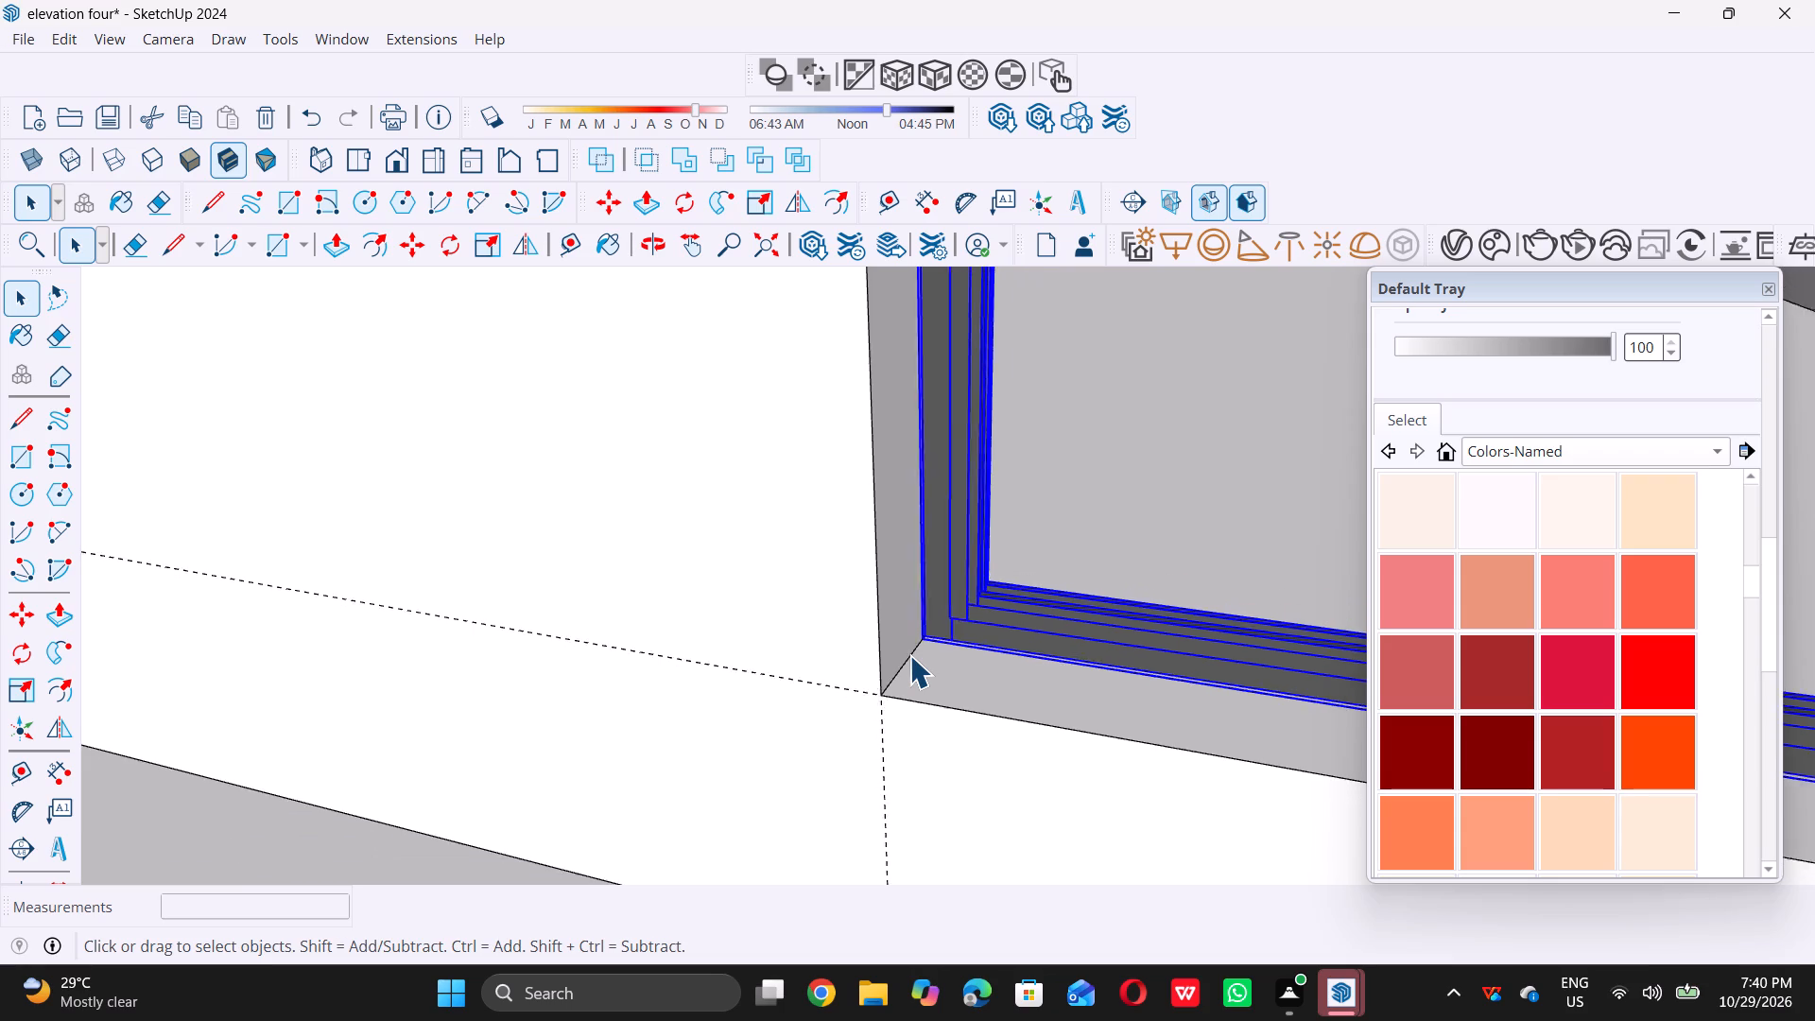
scroll(909, 655, "down", 20)
scroll(909, 655, "down", 12)
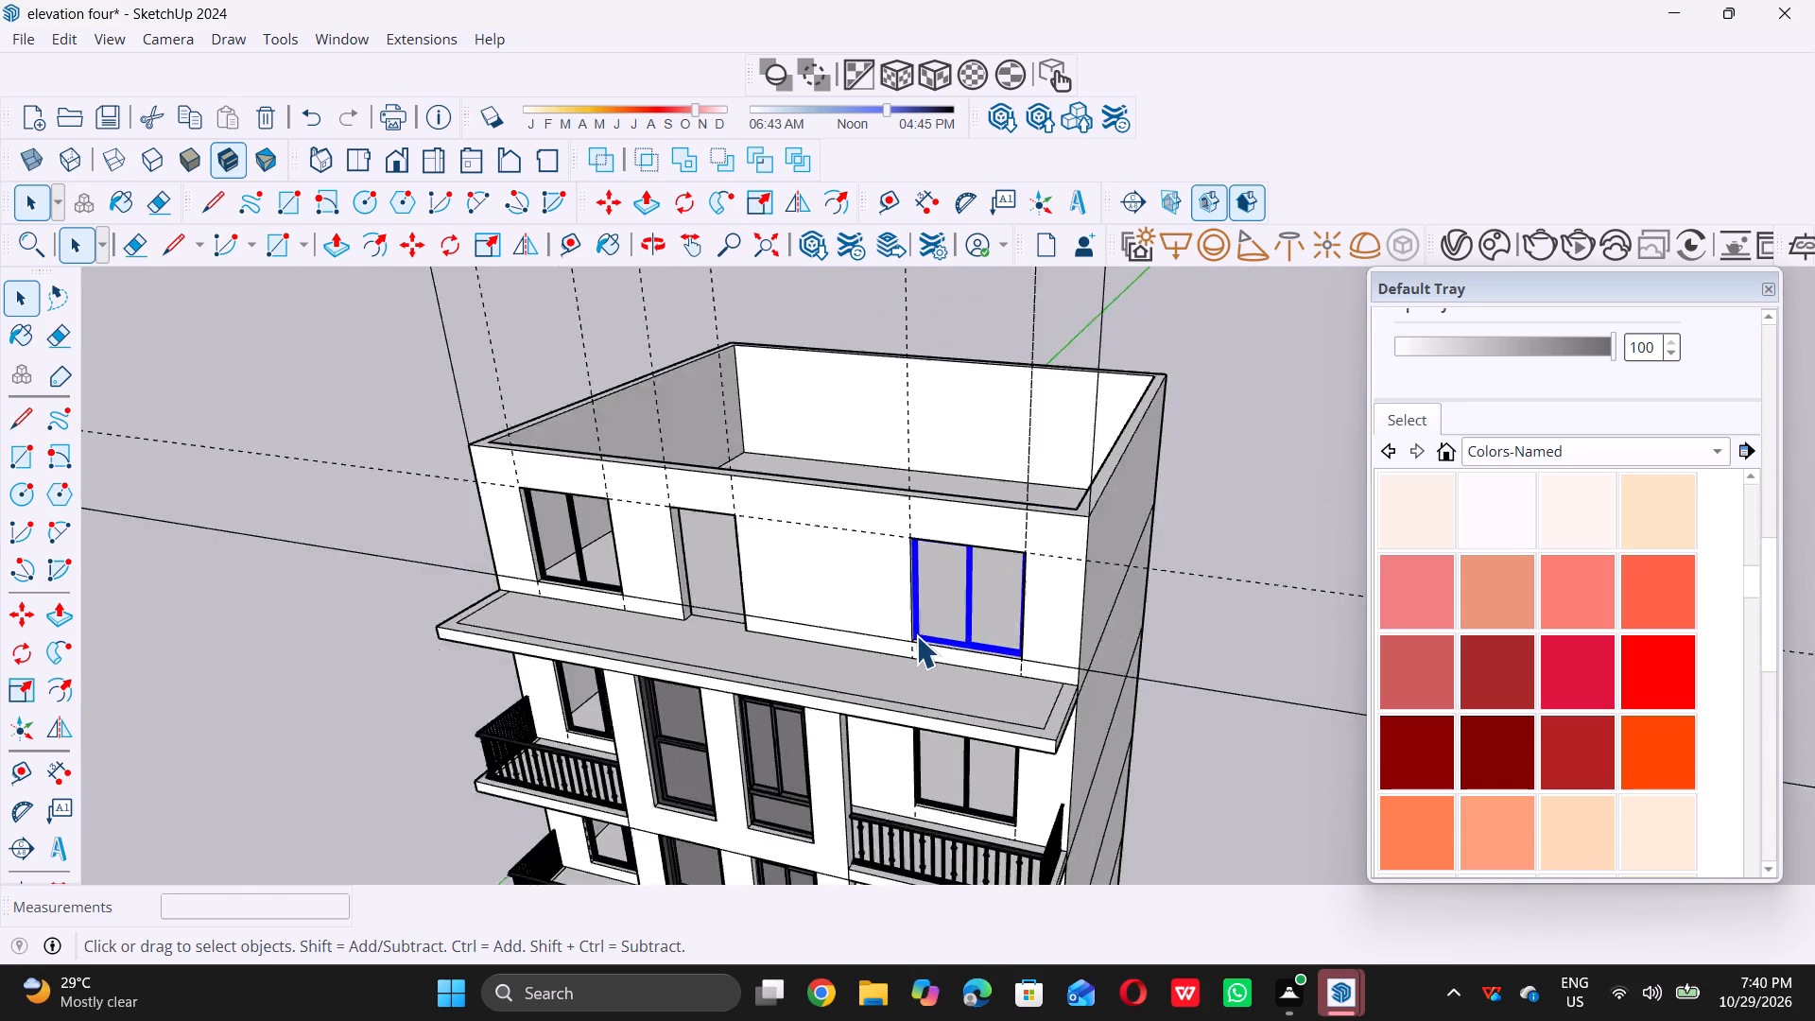
scroll(916, 635, "down", 4)
double_click(1163, 746)
Examine the building's front and side, ending at the dark wooden balcony door on the floor below.
scroll(865, 687, "down", 3)
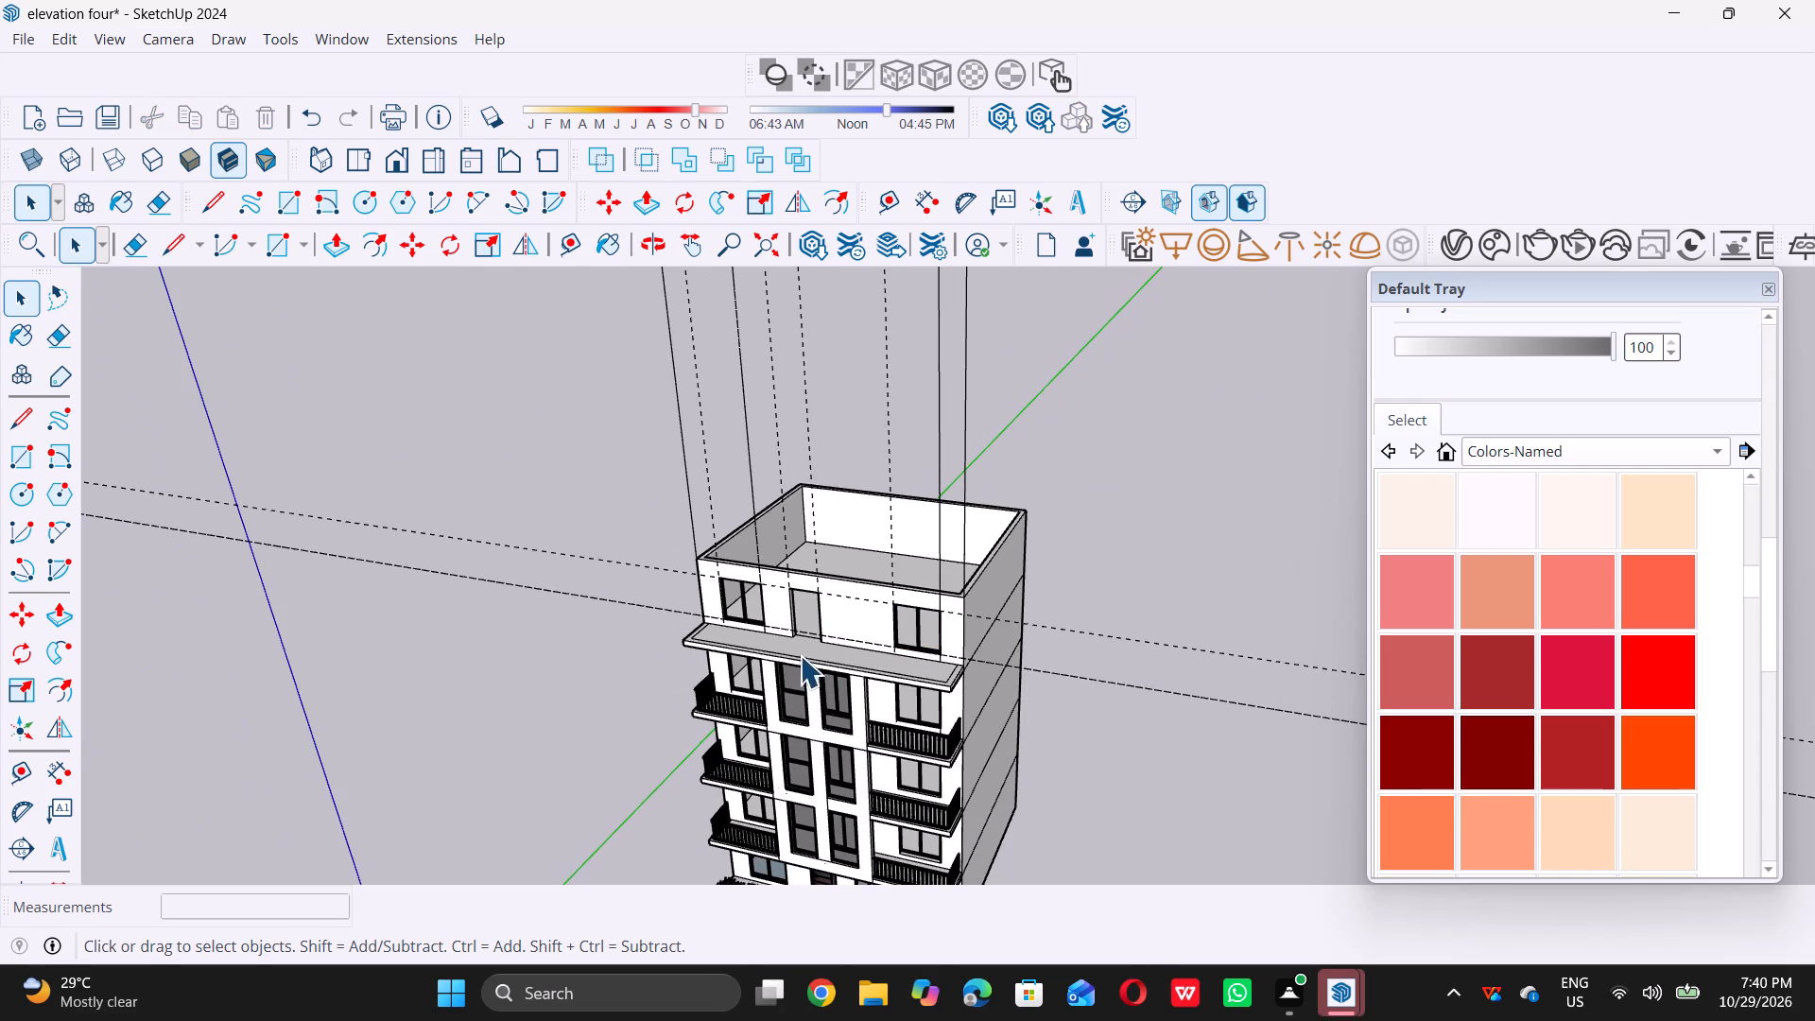
scroll(847, 592, "down", 5)
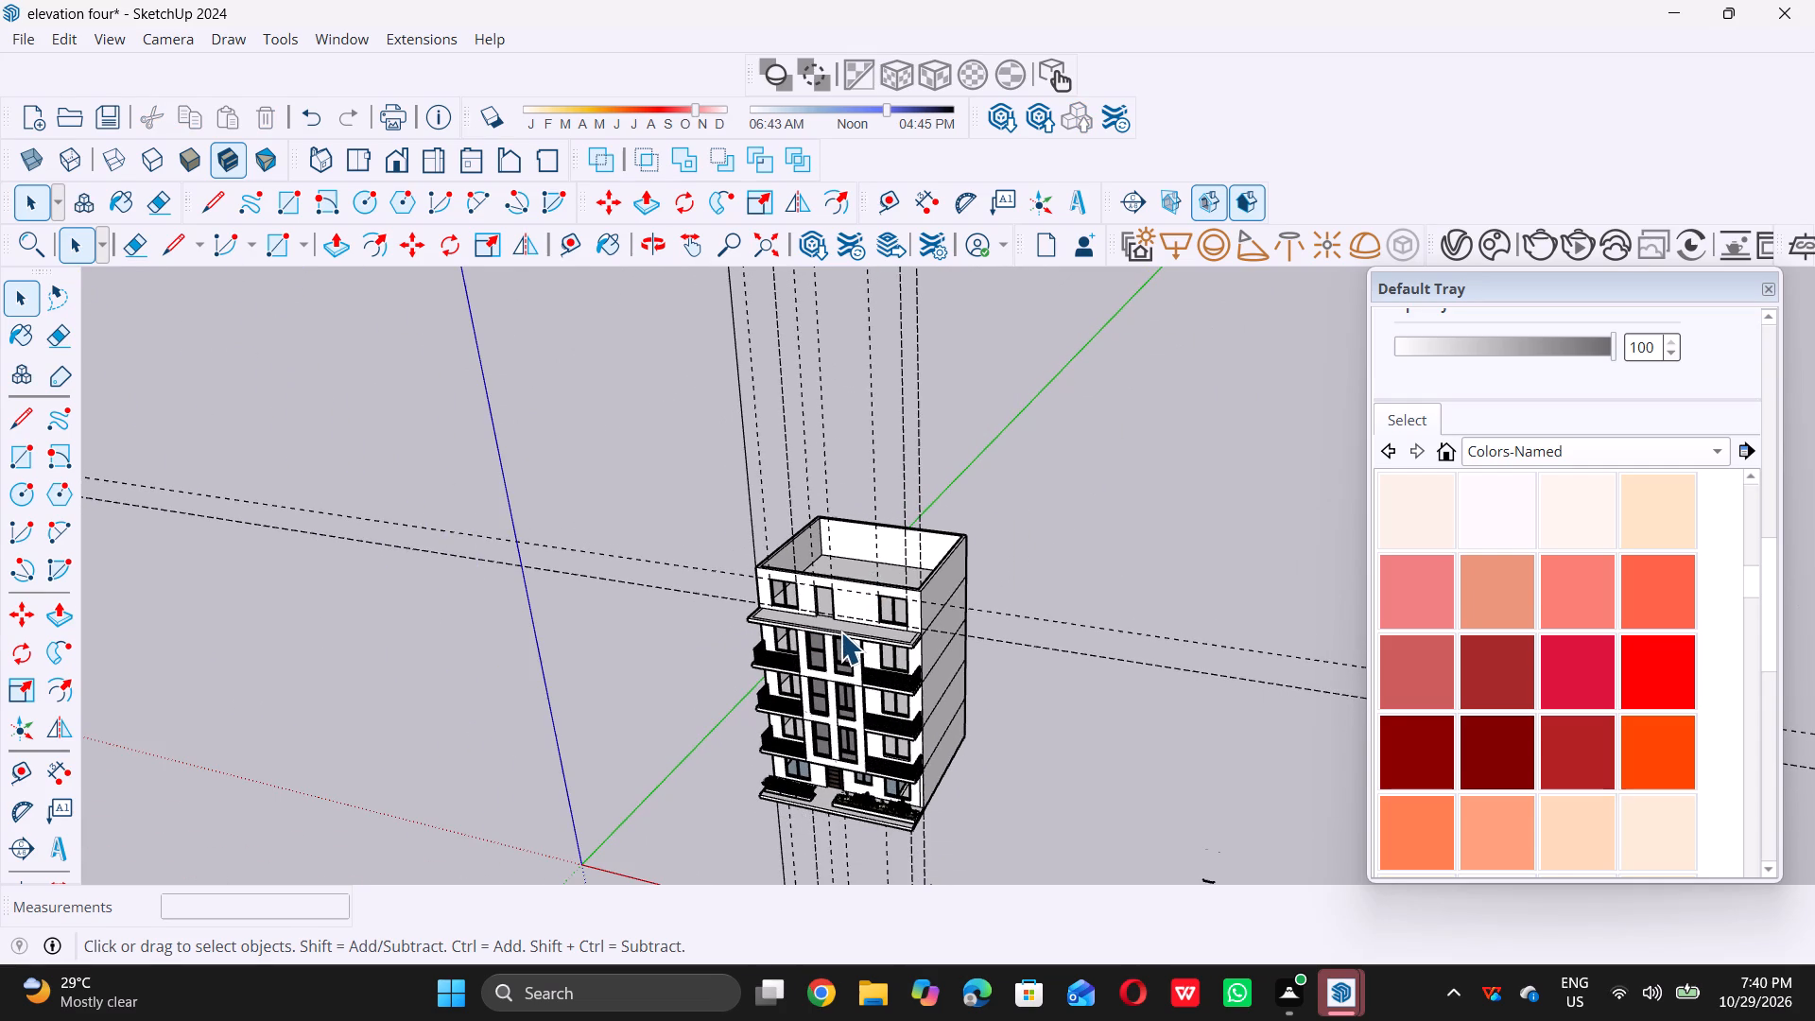
scroll(854, 598, "down", 5)
middle_click_drag(800, 673, 1012, 647)
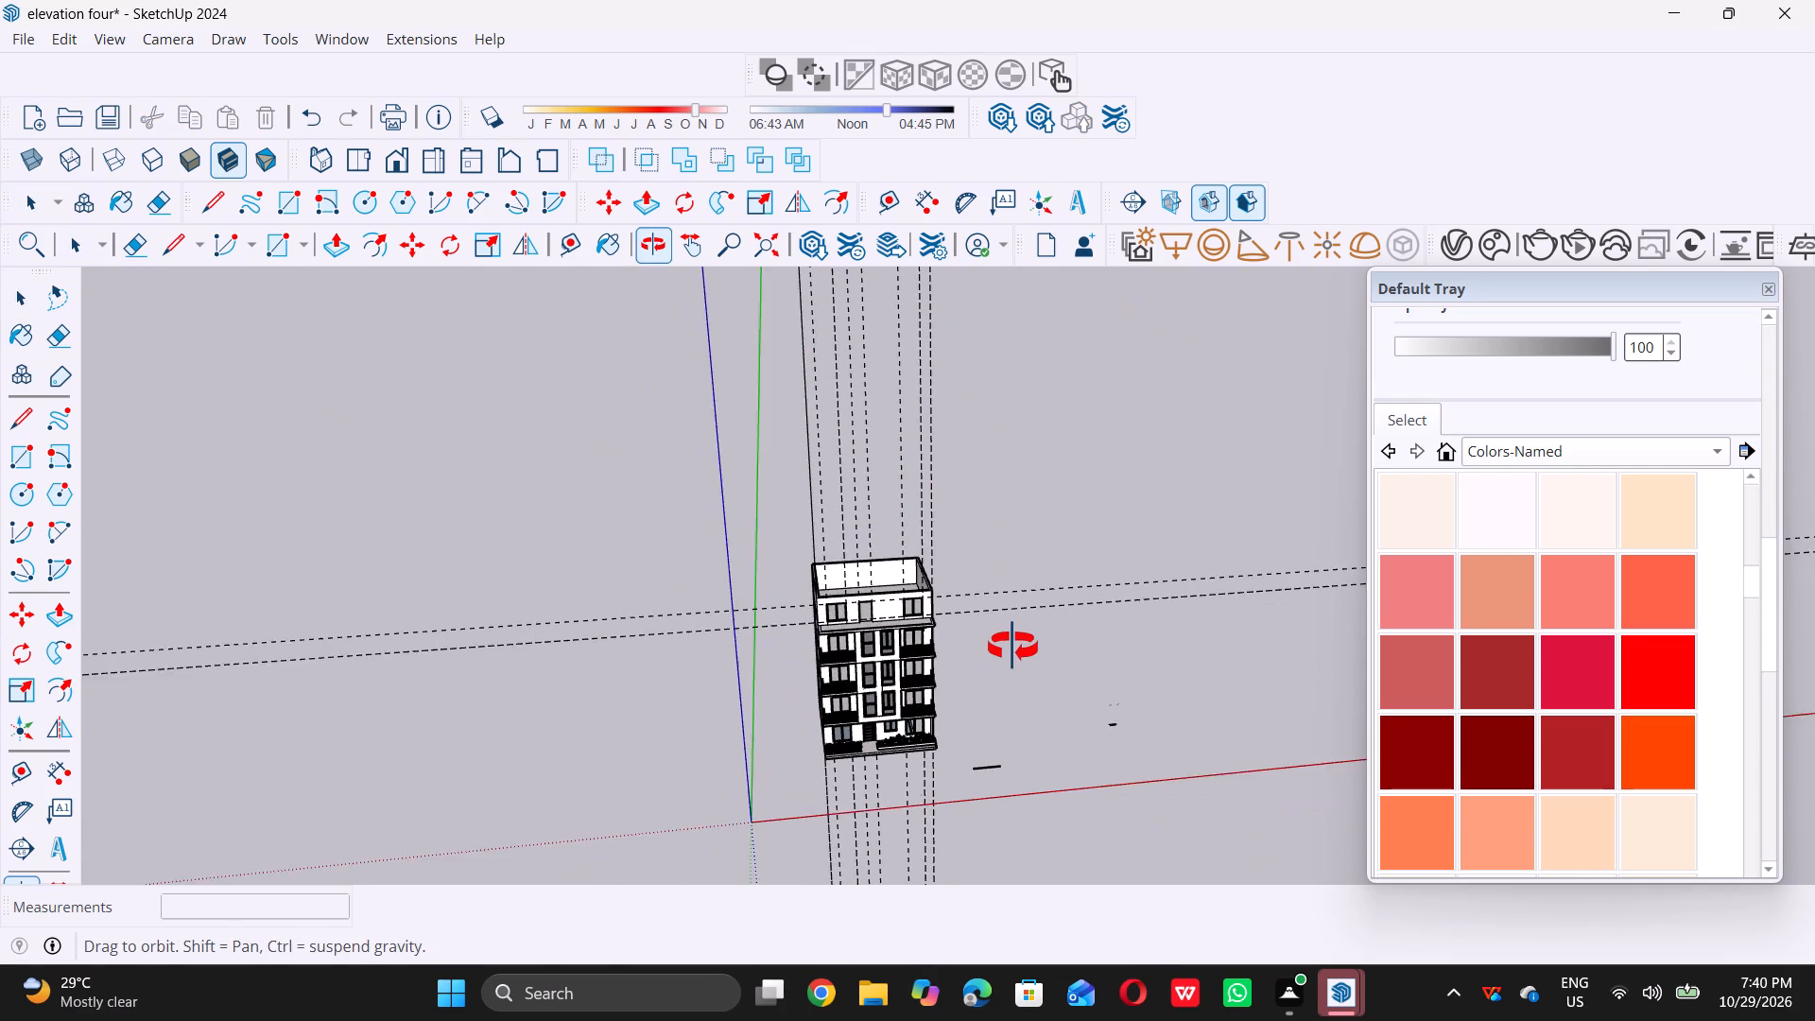
middle_click_drag(1012, 647, 1110, 651)
scroll(654, 677, "down", 3)
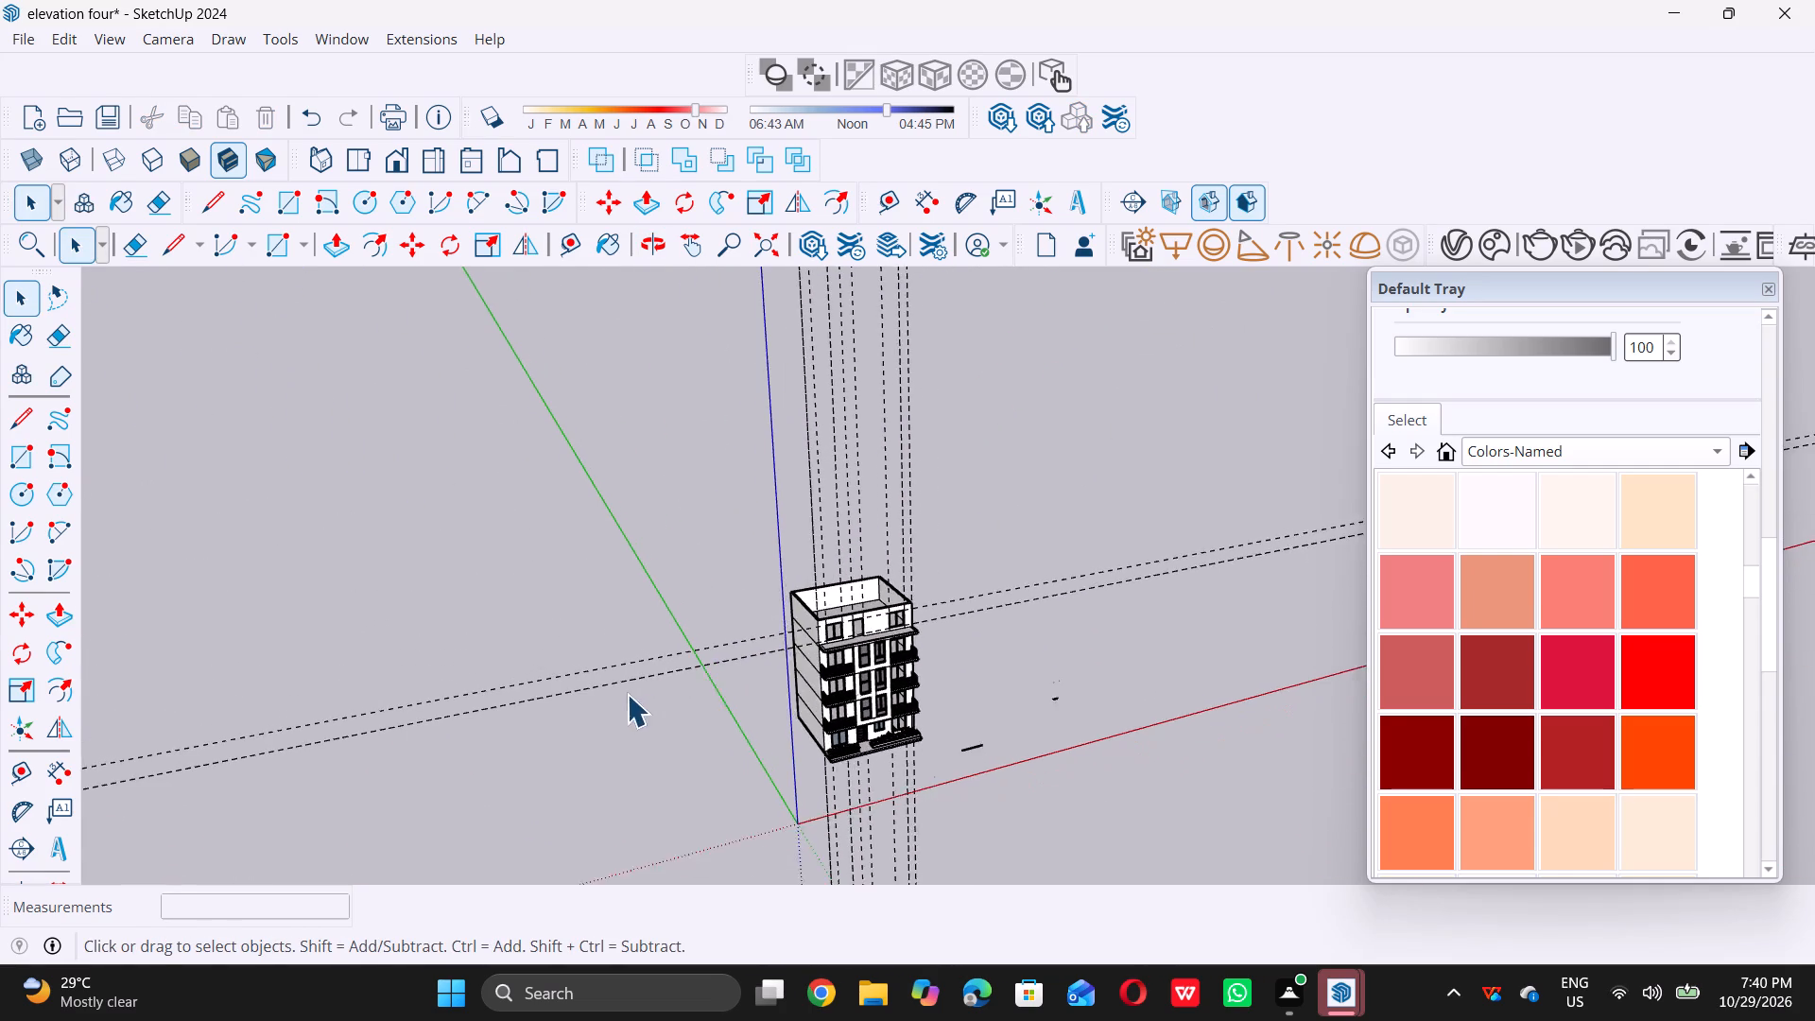
scroll(627, 694, "down", 1)
middle_click_drag(798, 706, 1002, 666)
scroll(831, 700, "up", 6)
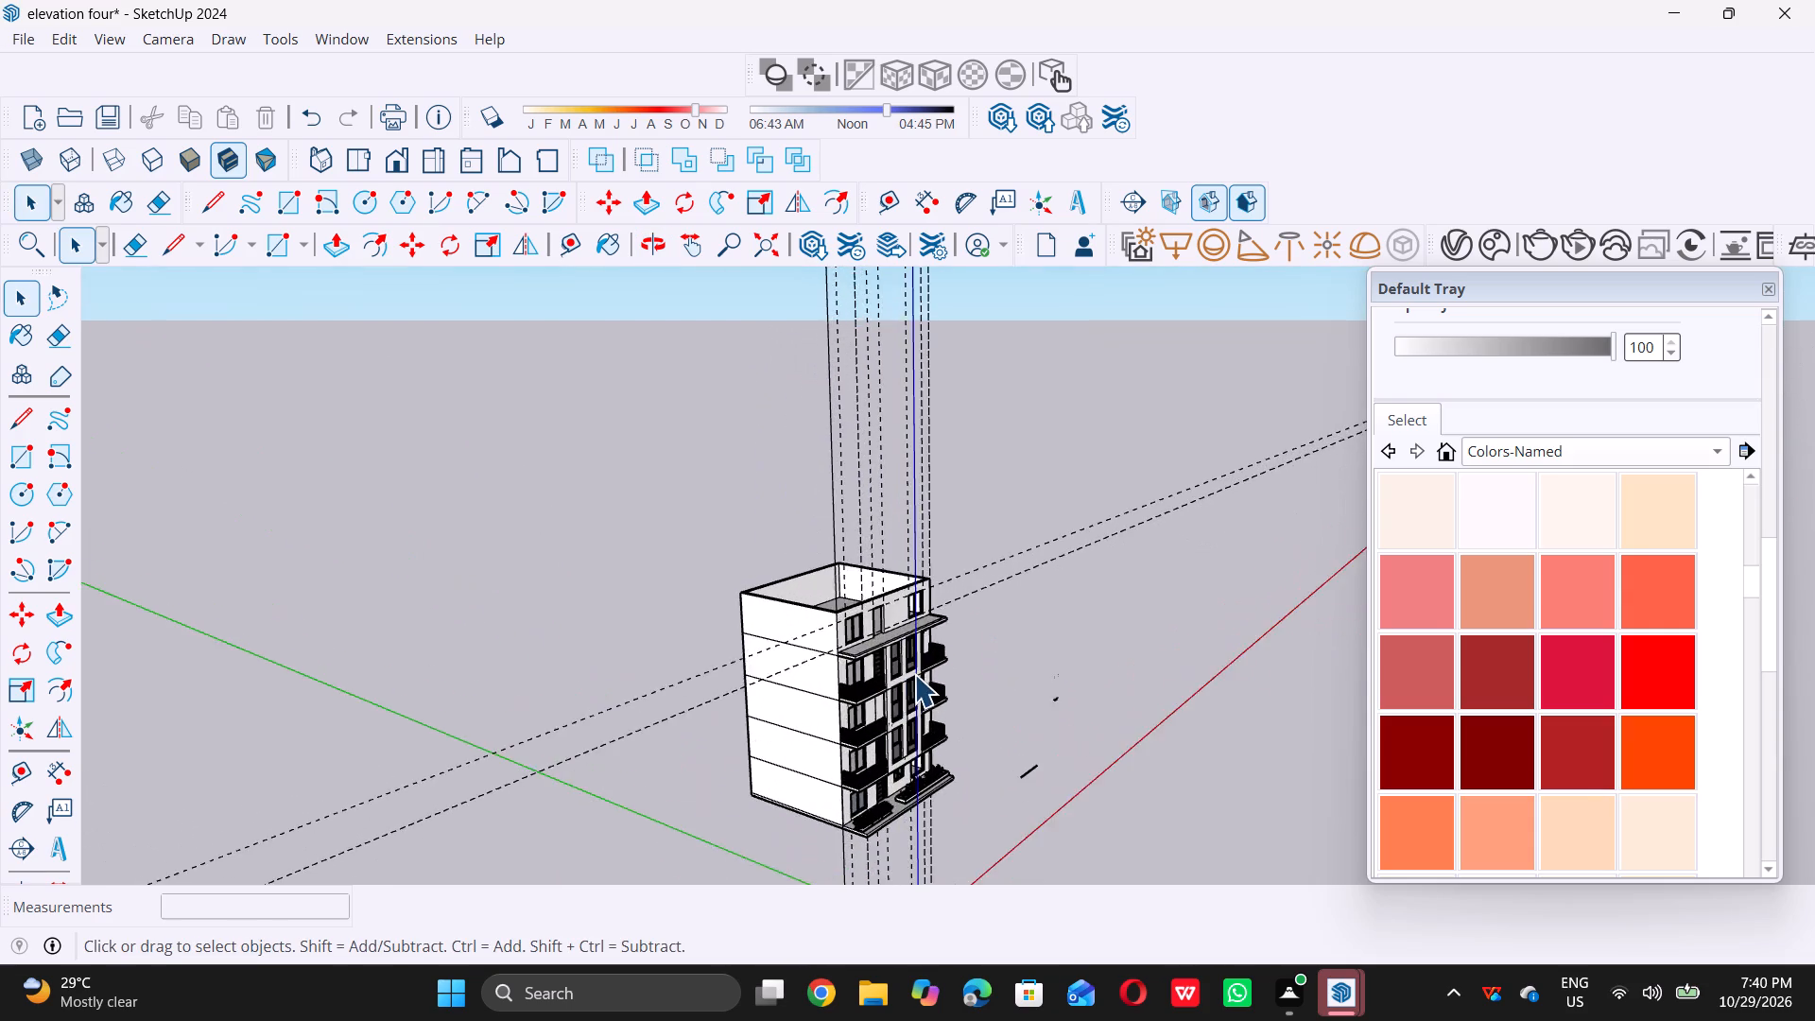
scroll(915, 673, "up", 11)
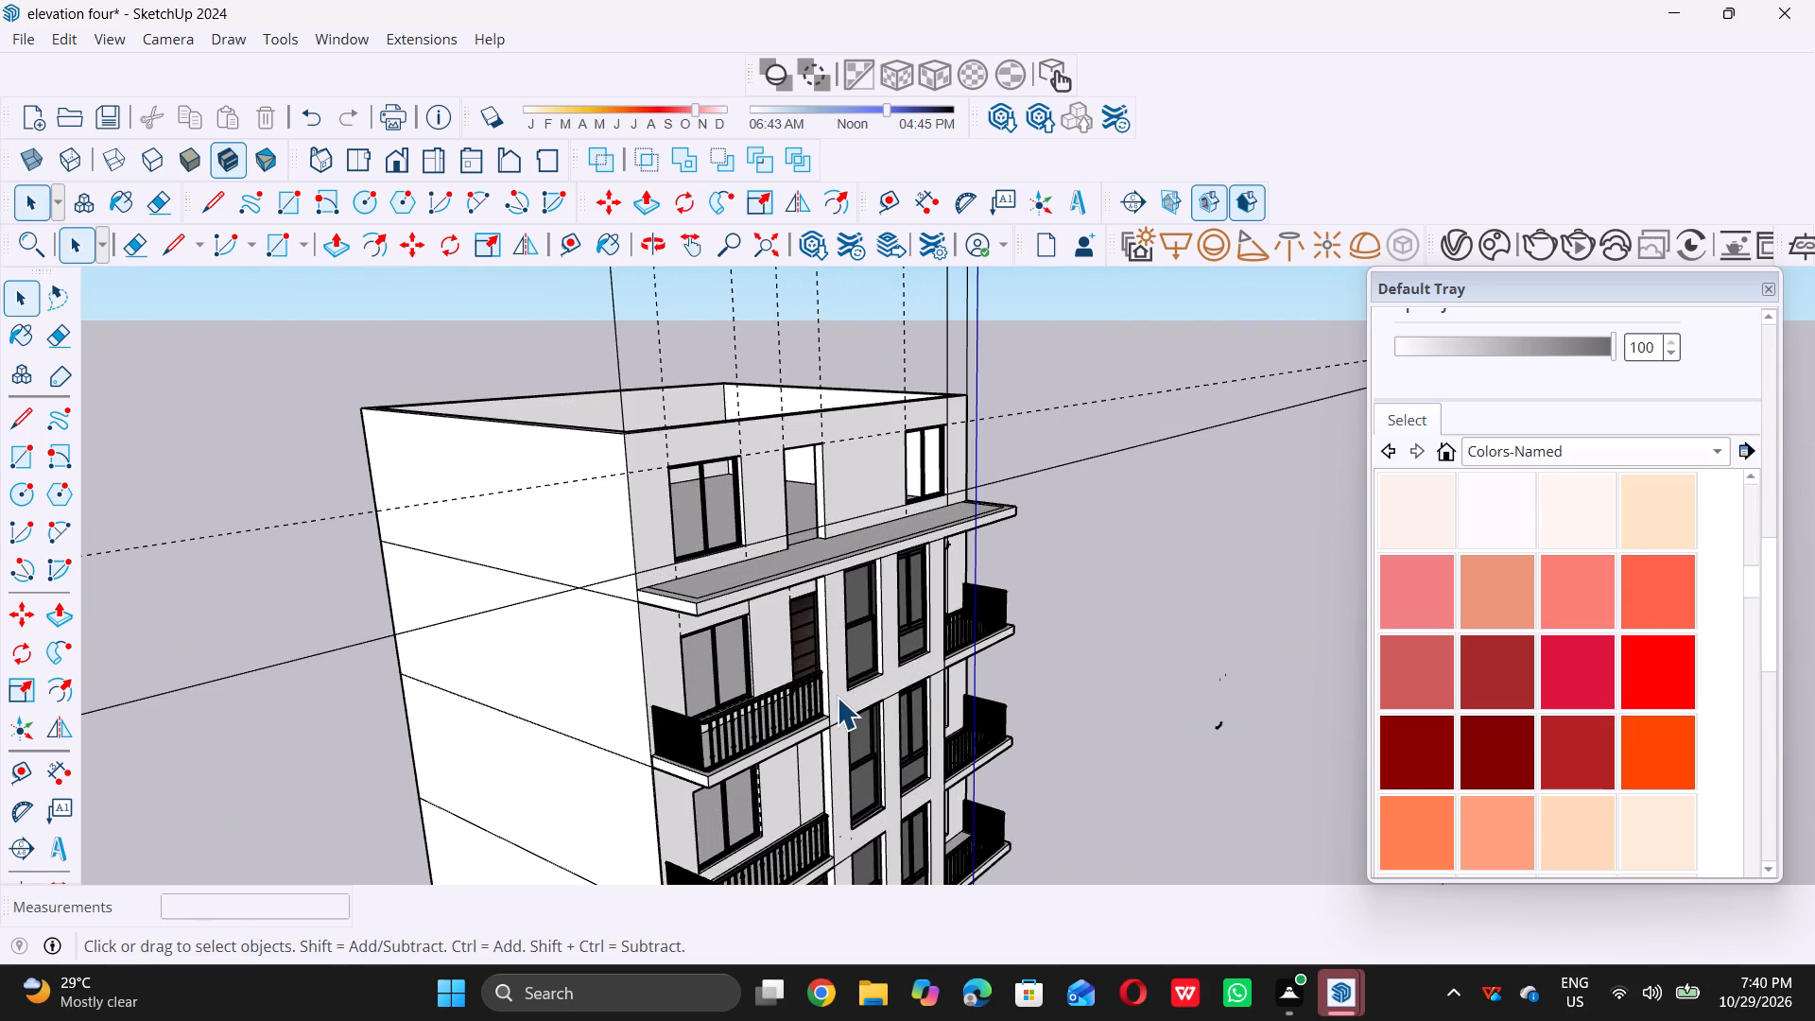
middle_click_drag(826, 701, 899, 710)
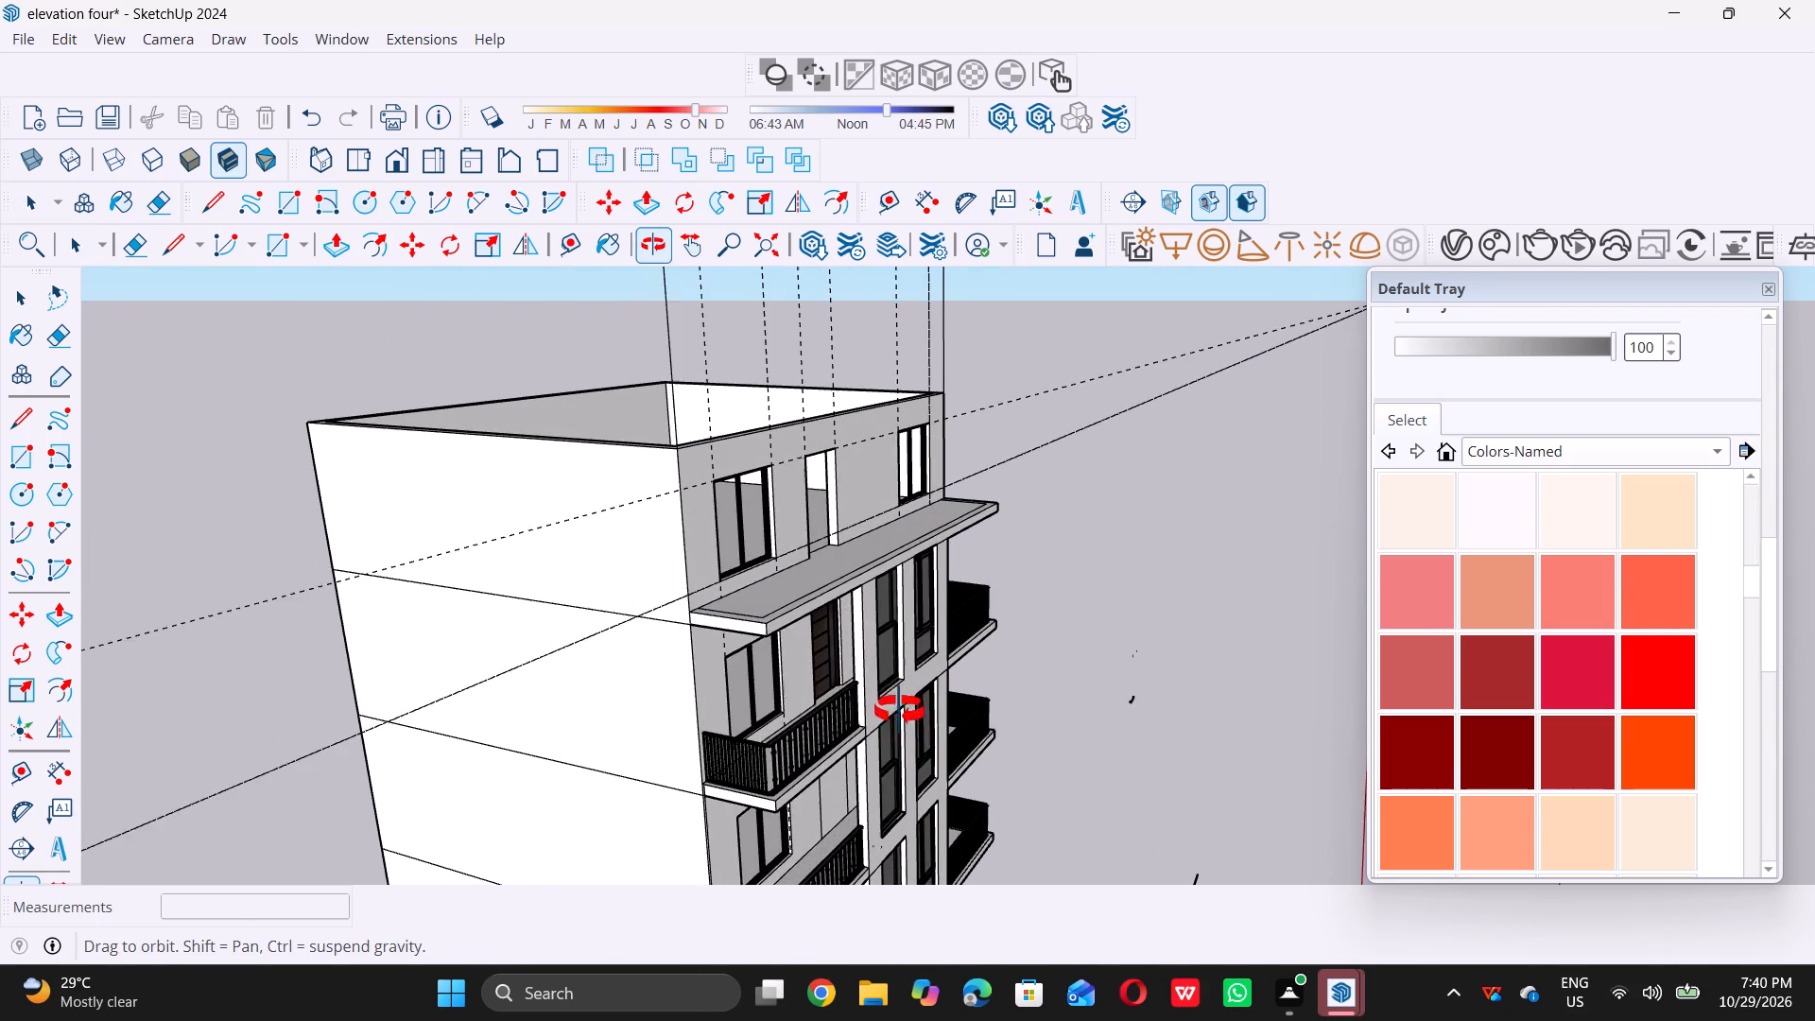
middle_click_drag(899, 710, 893, 712)
middle_click_drag(874, 705, 870, 732)
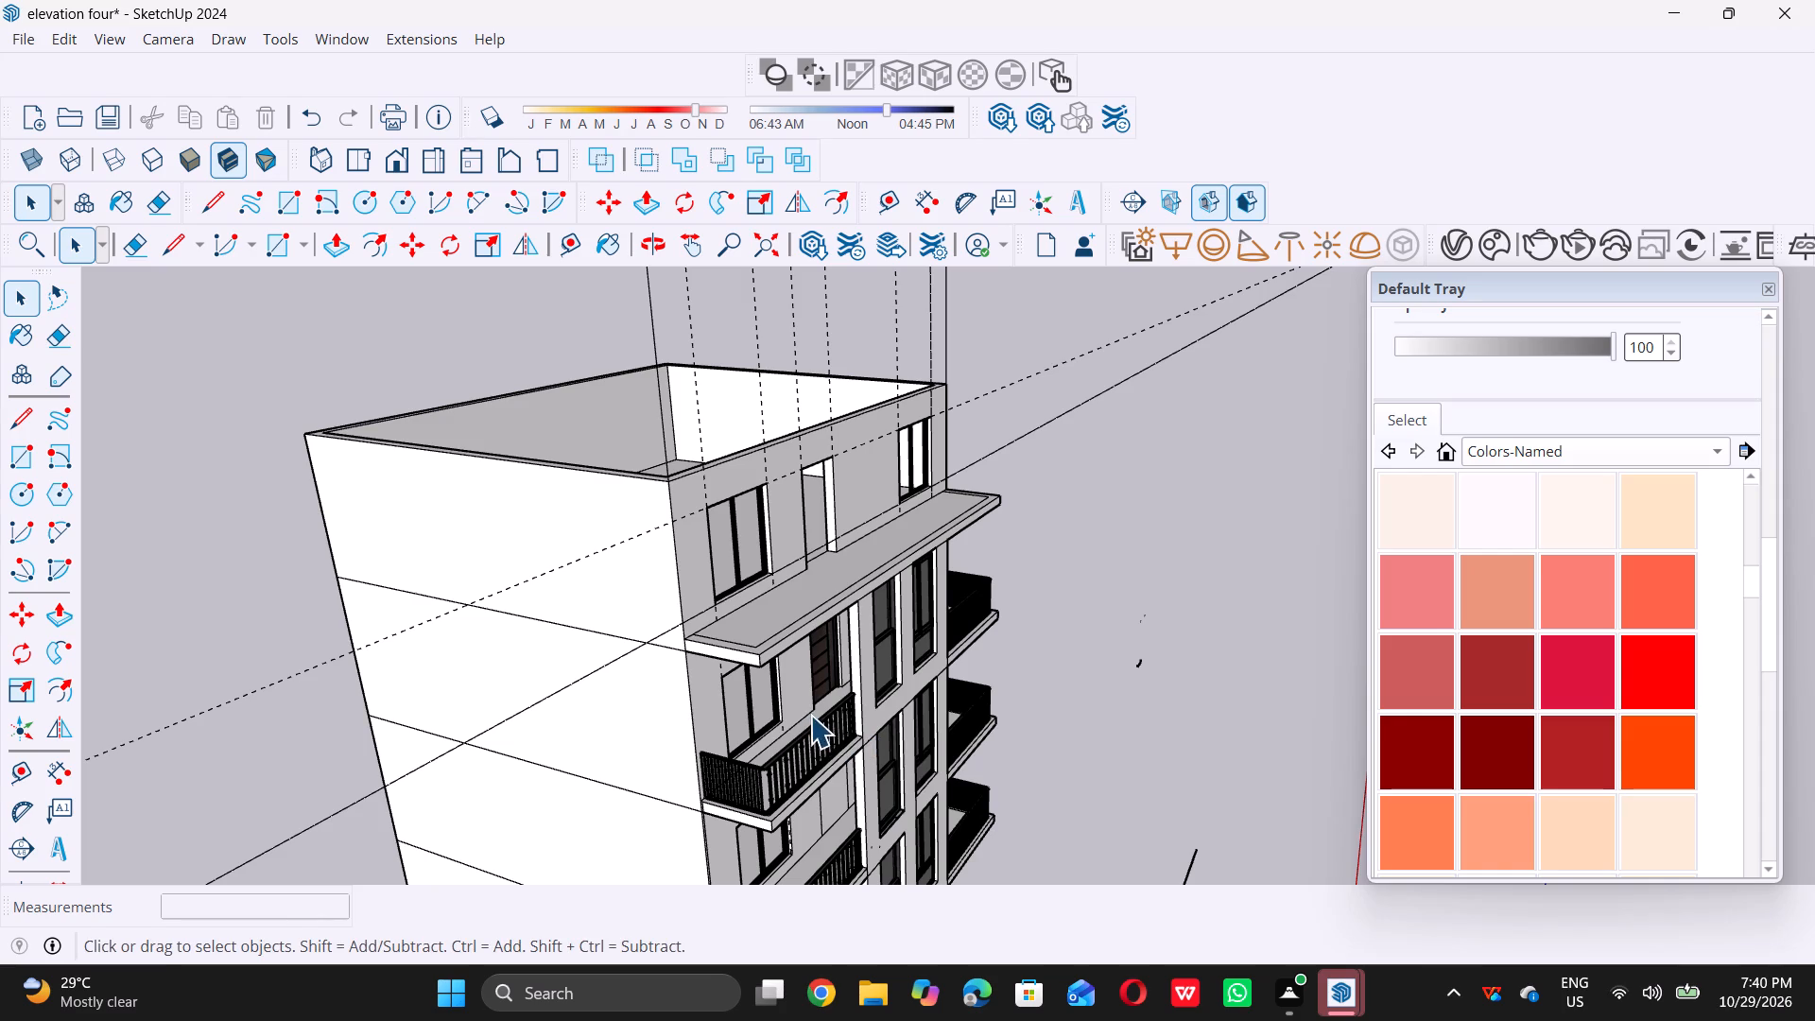
scroll(810, 715, "up", 5)
middle_click_drag(825, 680, 779, 700)
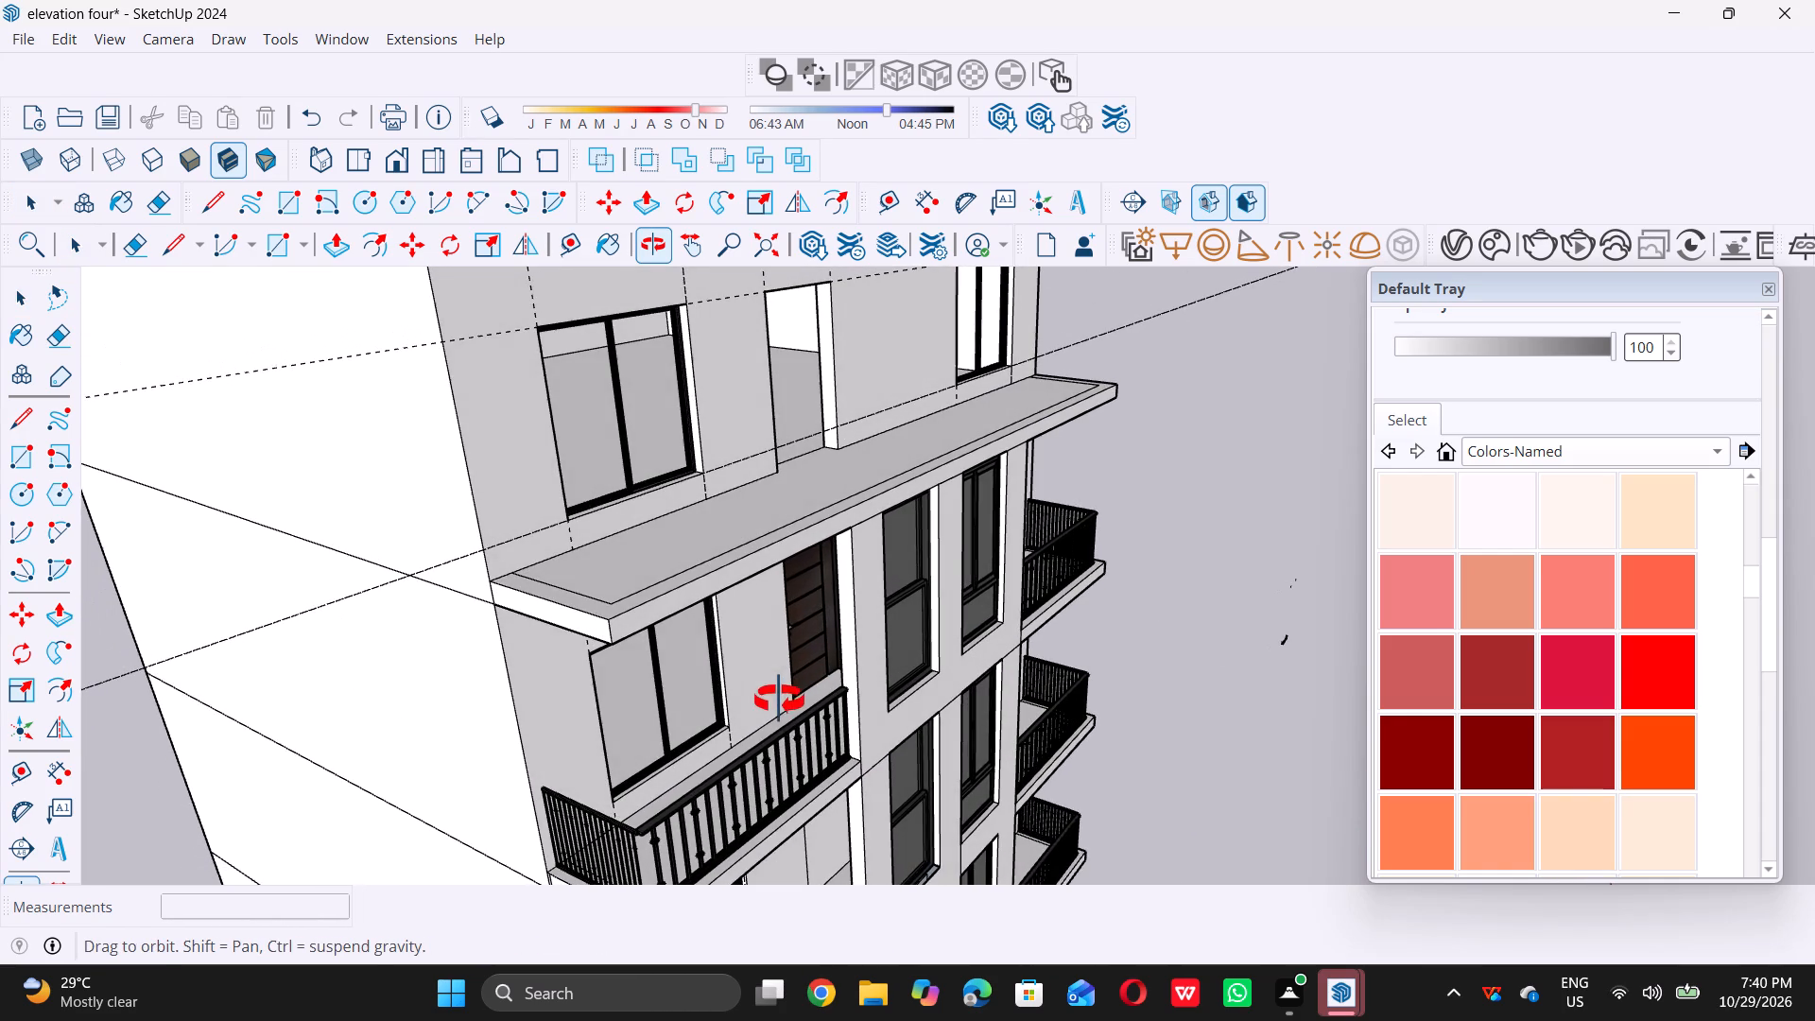
middle_click_drag(779, 700, 778, 701)
scroll(815, 687, "up", 17)
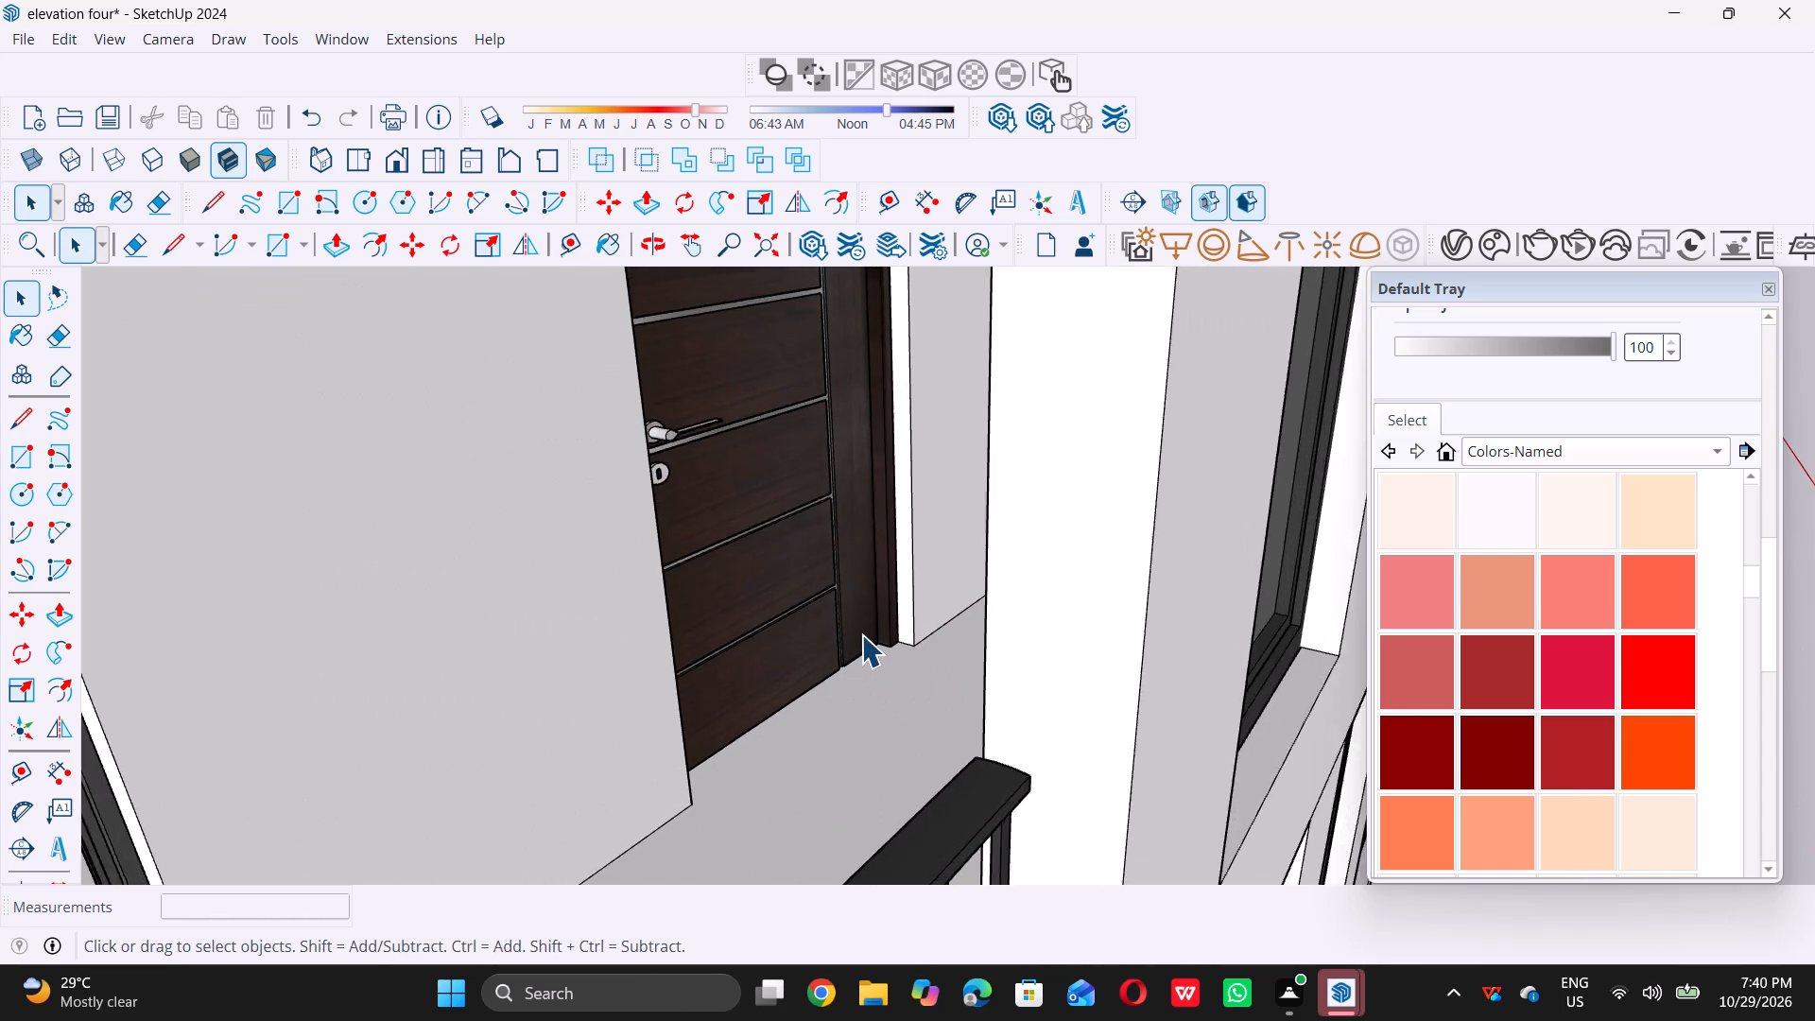
scroll(861, 634, "up", 1)
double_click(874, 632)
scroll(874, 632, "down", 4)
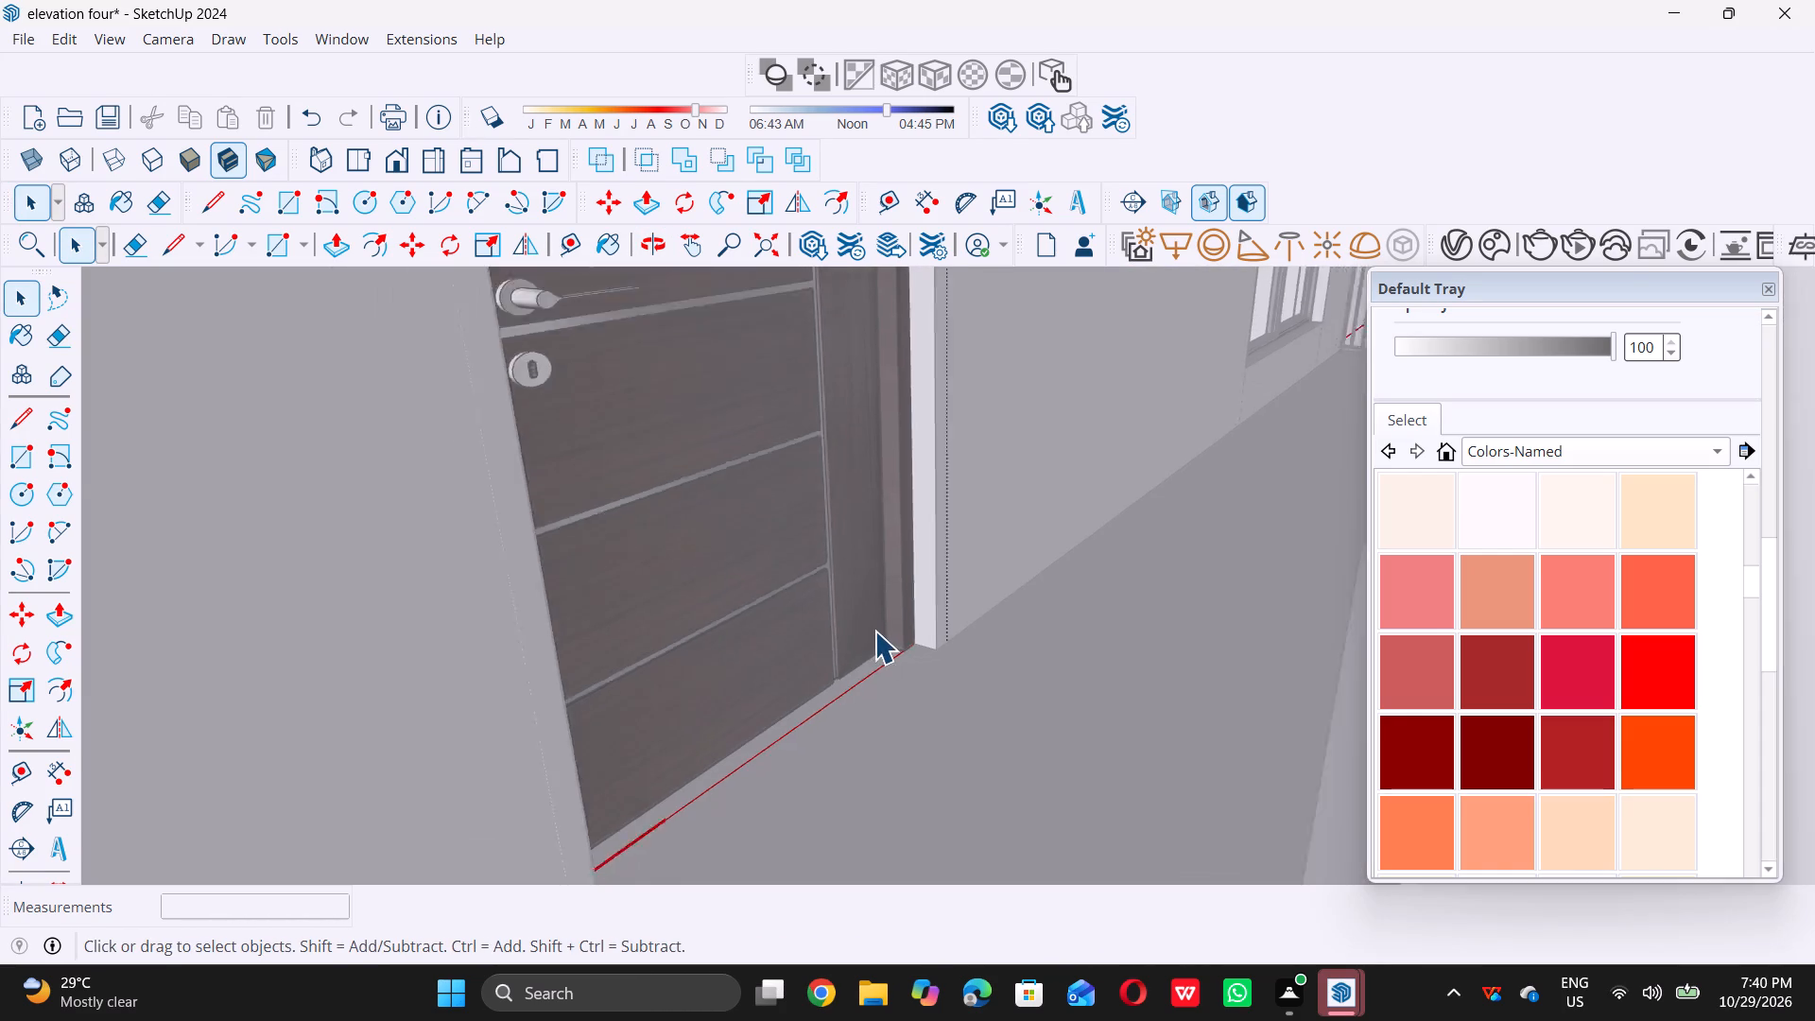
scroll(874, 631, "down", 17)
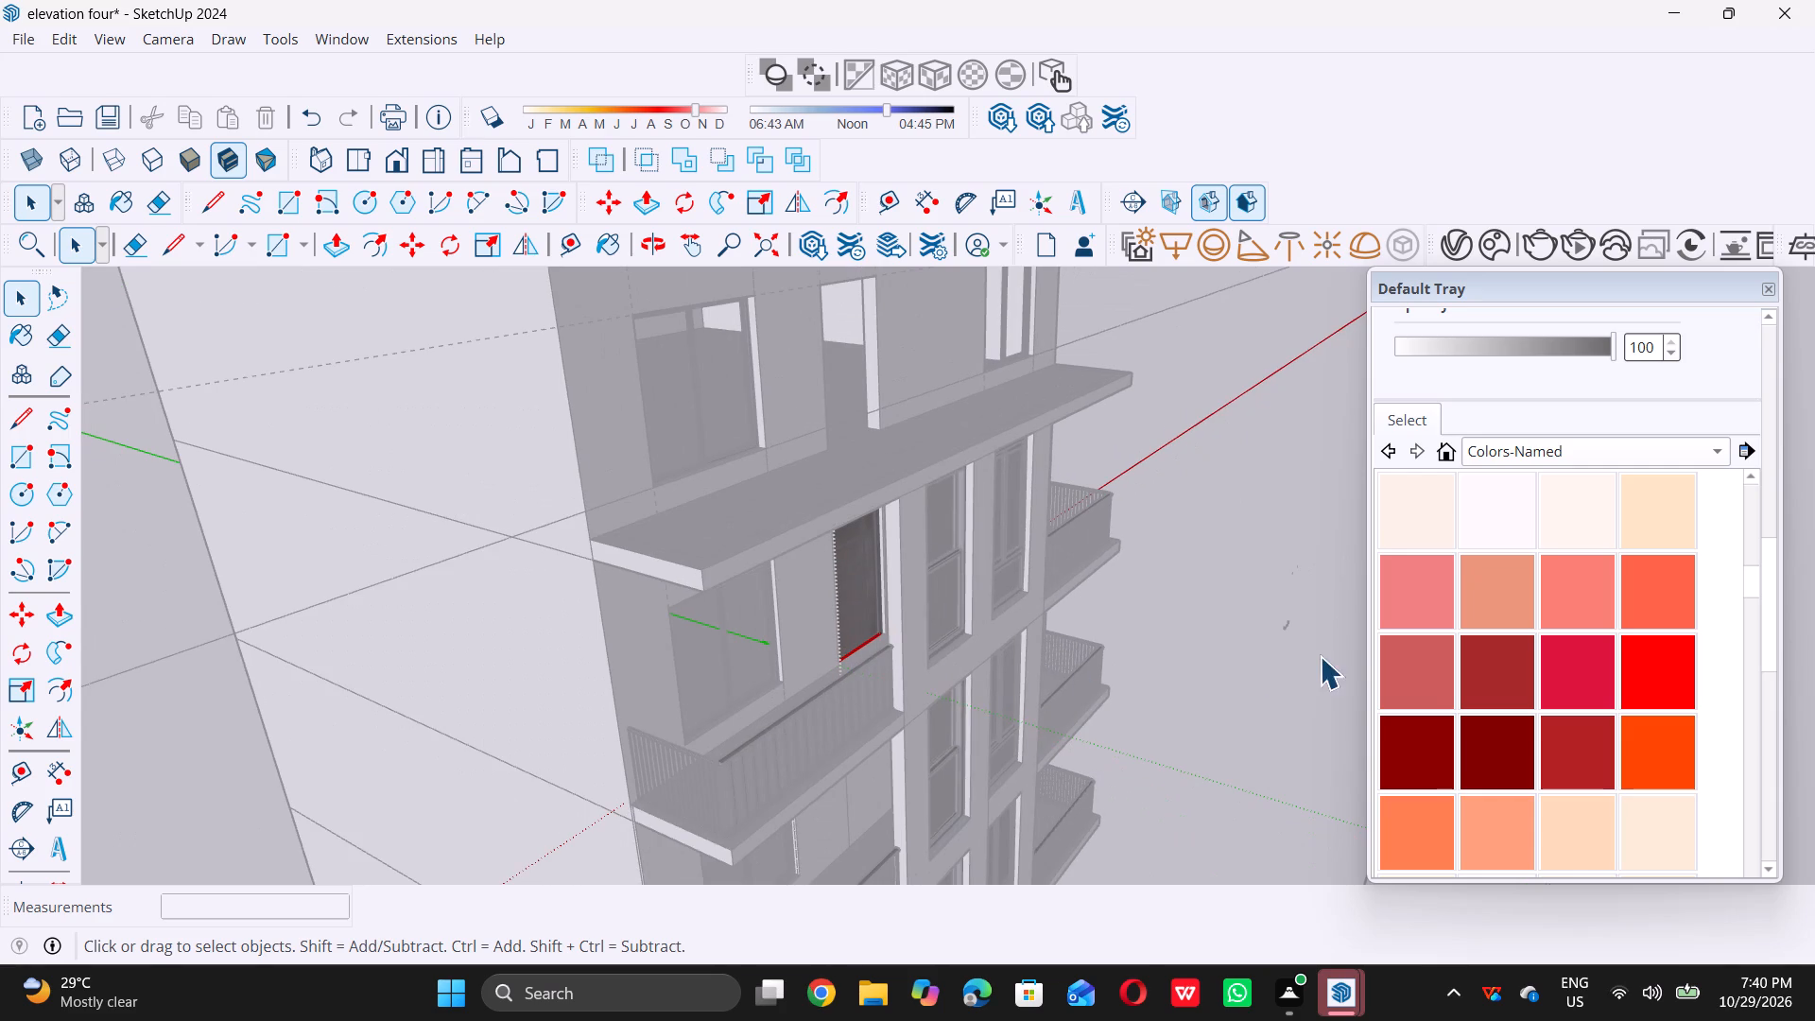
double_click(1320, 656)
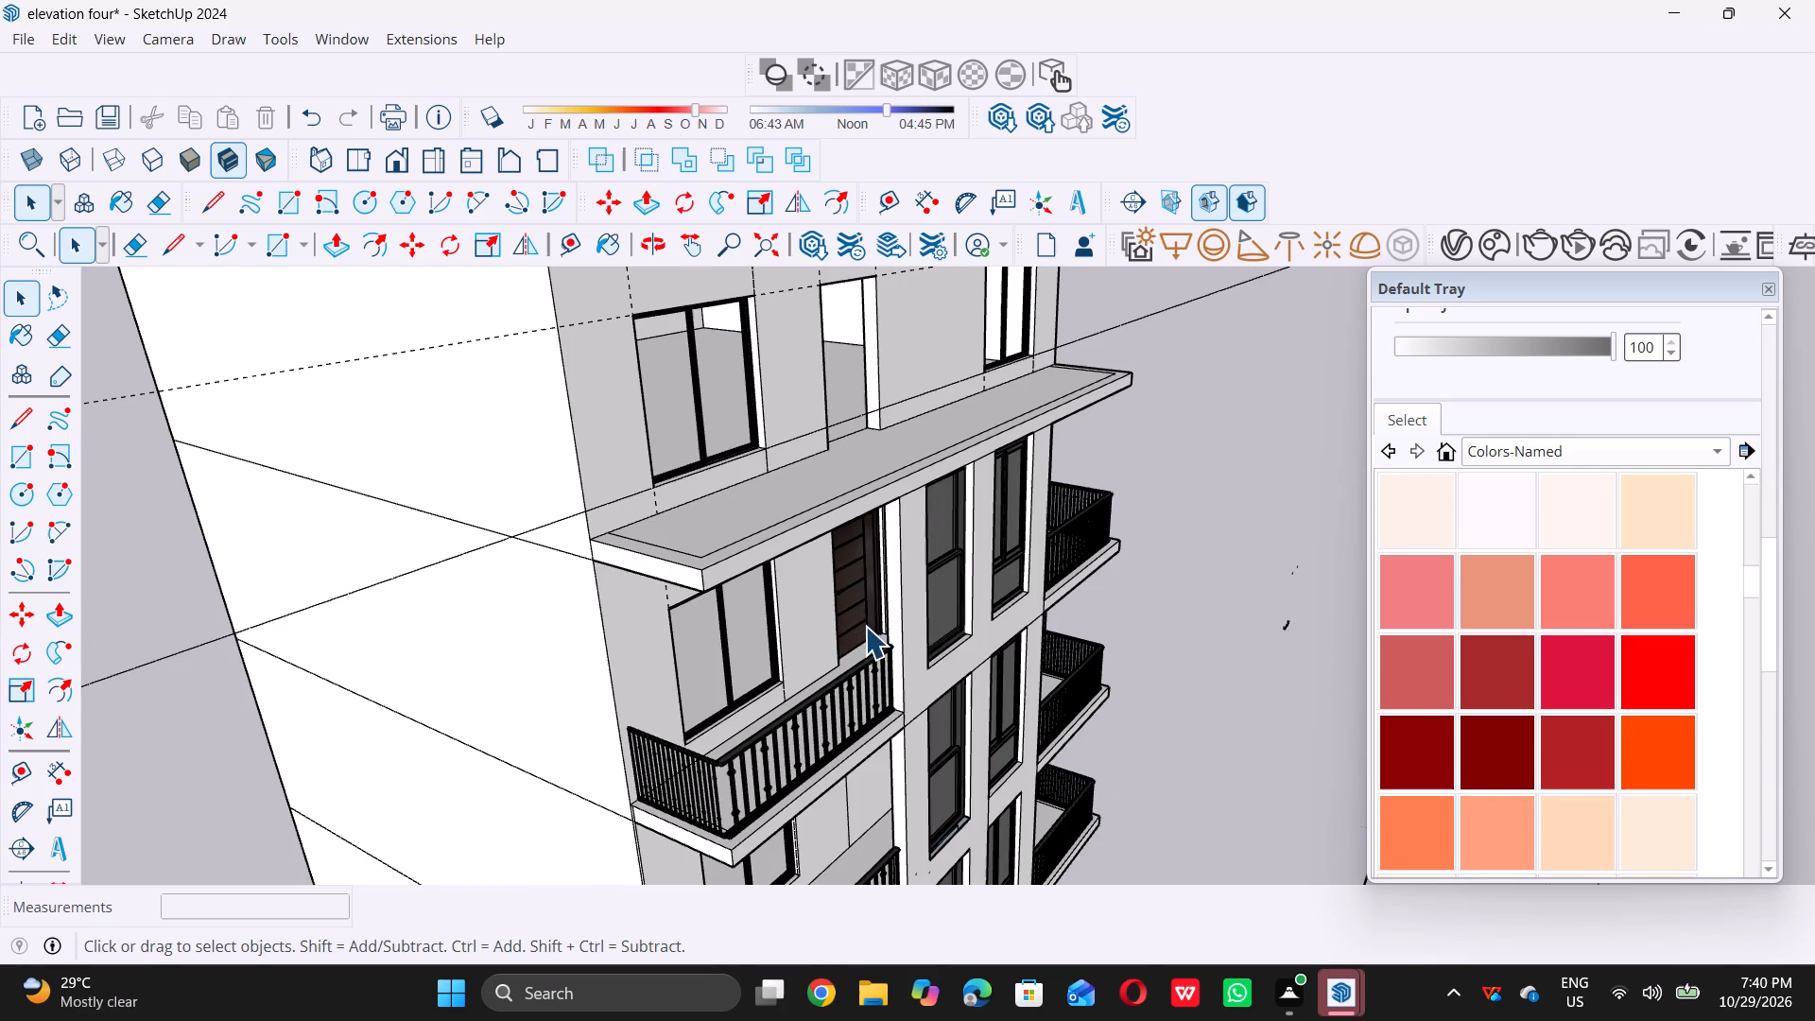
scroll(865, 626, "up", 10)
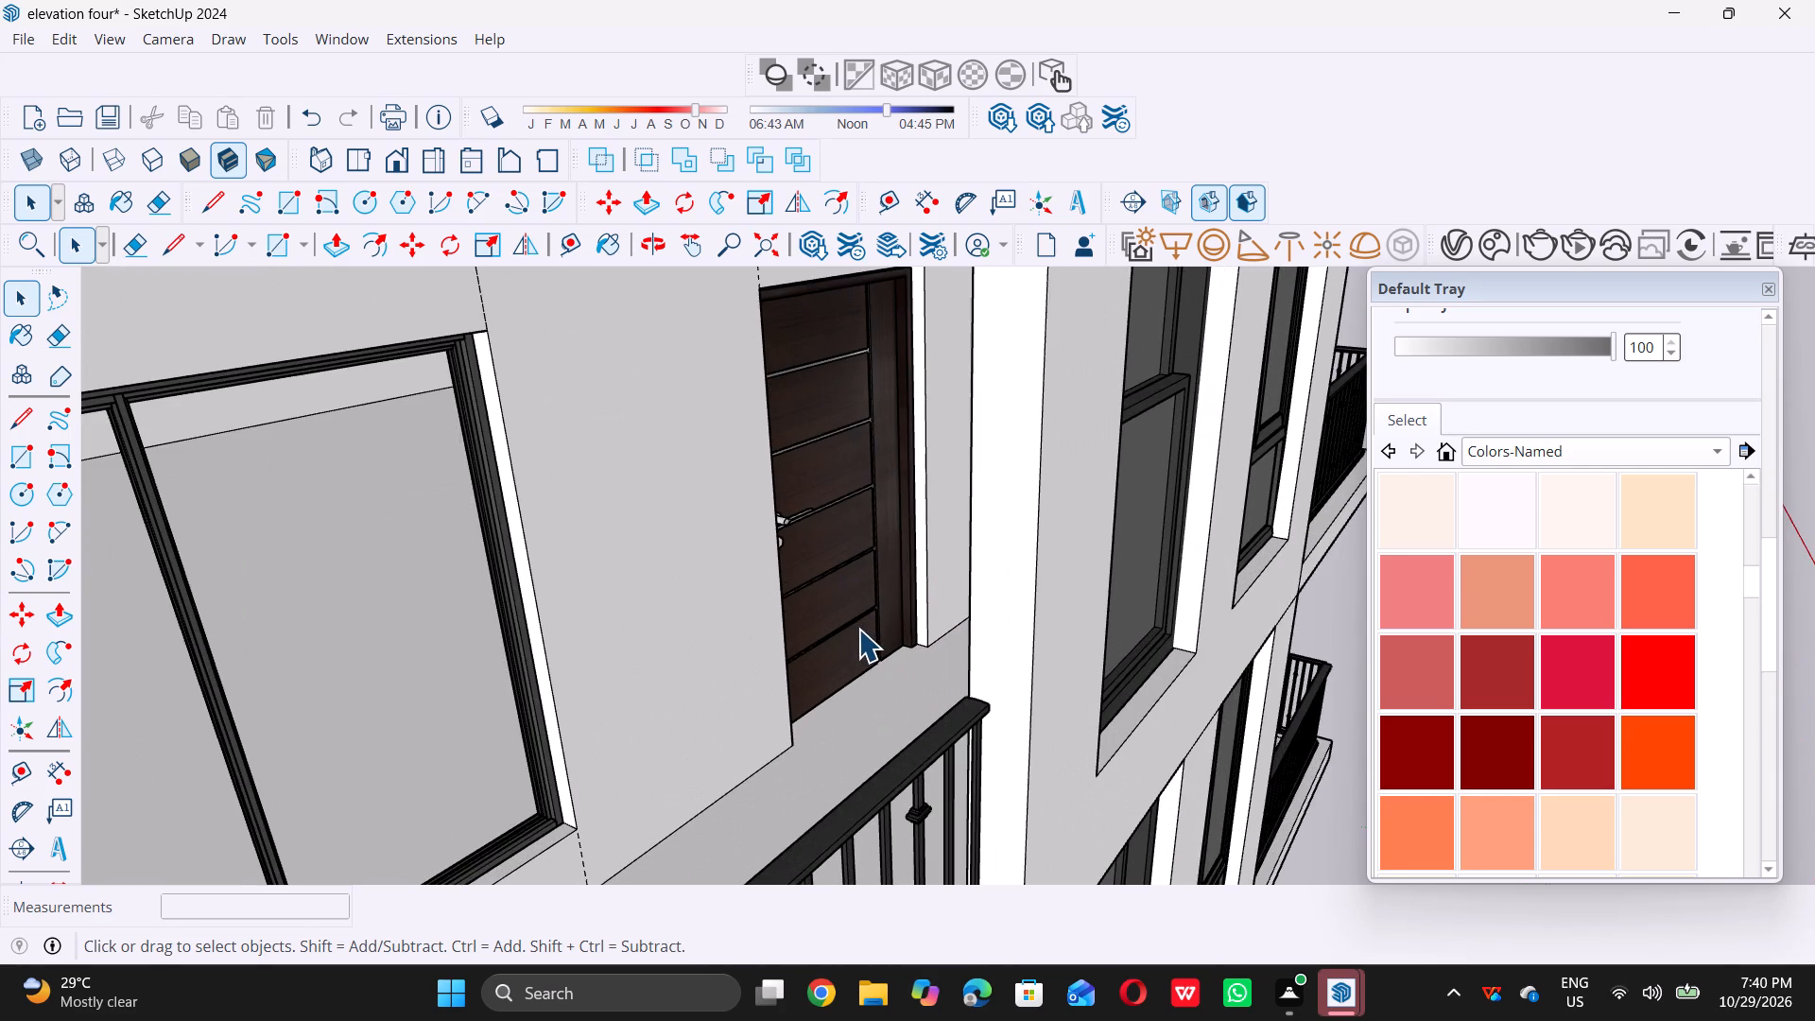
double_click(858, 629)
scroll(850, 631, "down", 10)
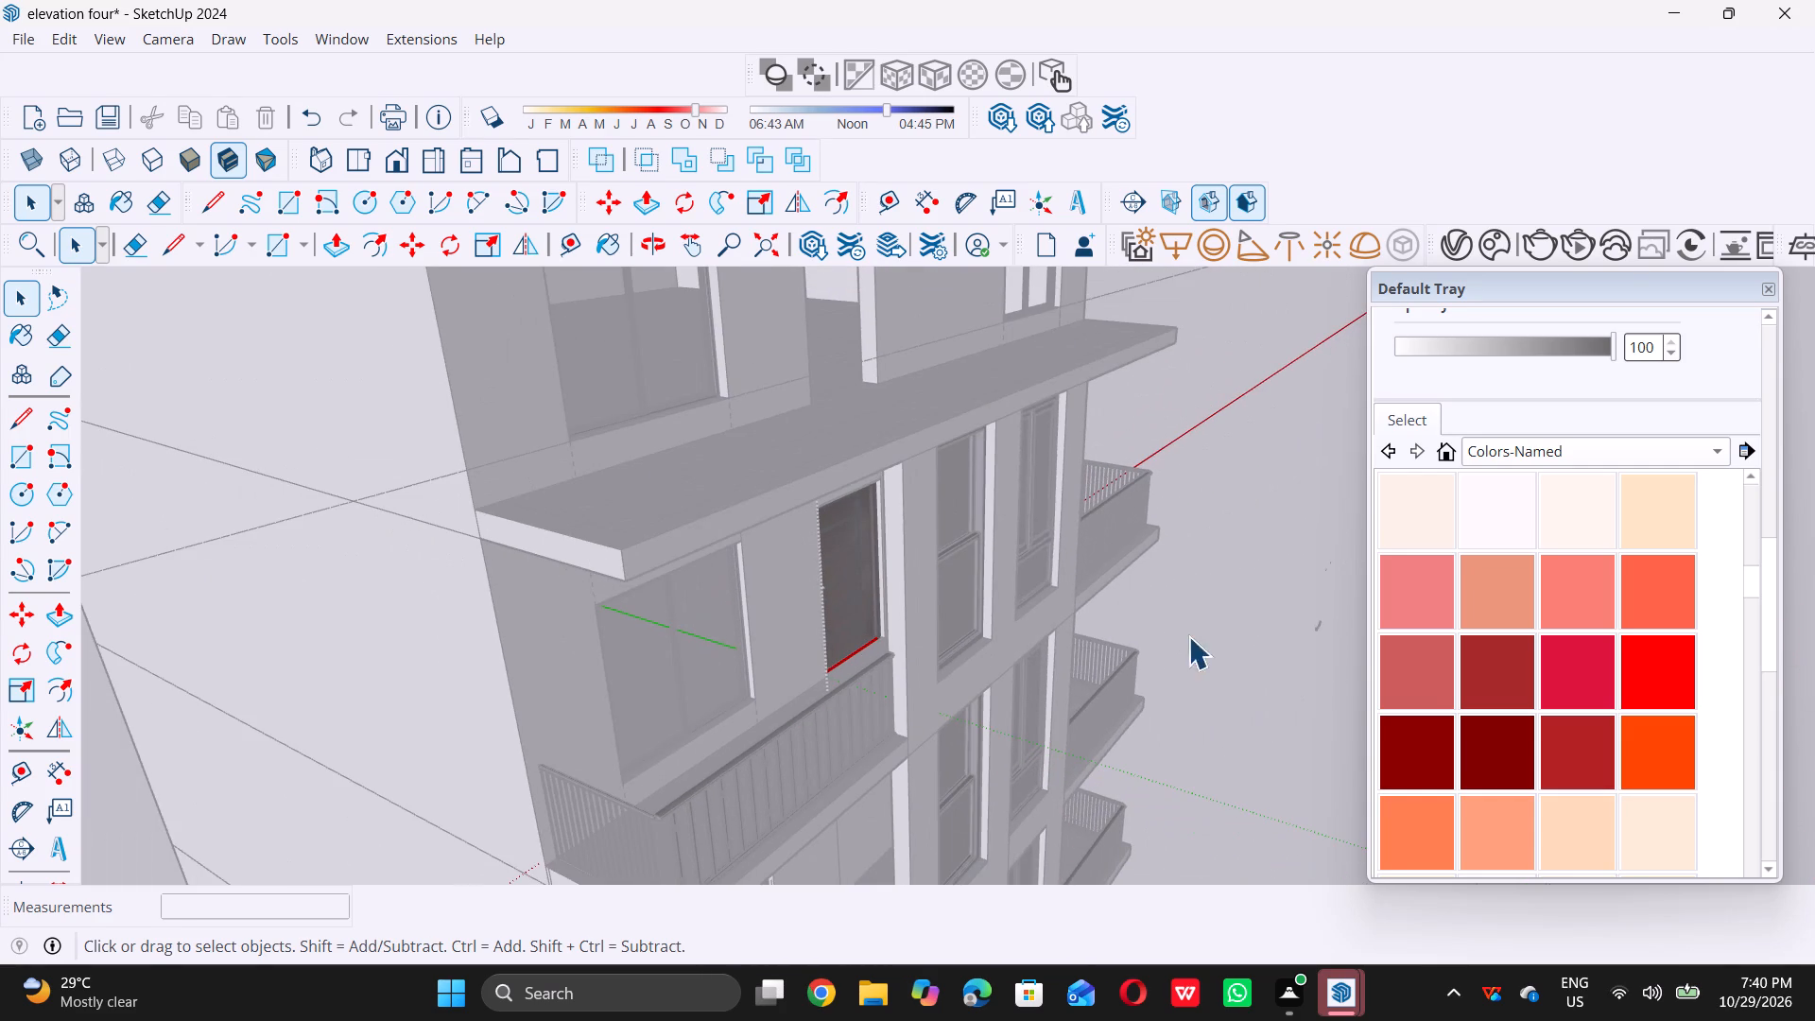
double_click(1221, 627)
Copy the dark wooden balcony door from the floor below about 10' 9" up into the middle top-floor opening, aligning its lower corner.
left_click(856, 639)
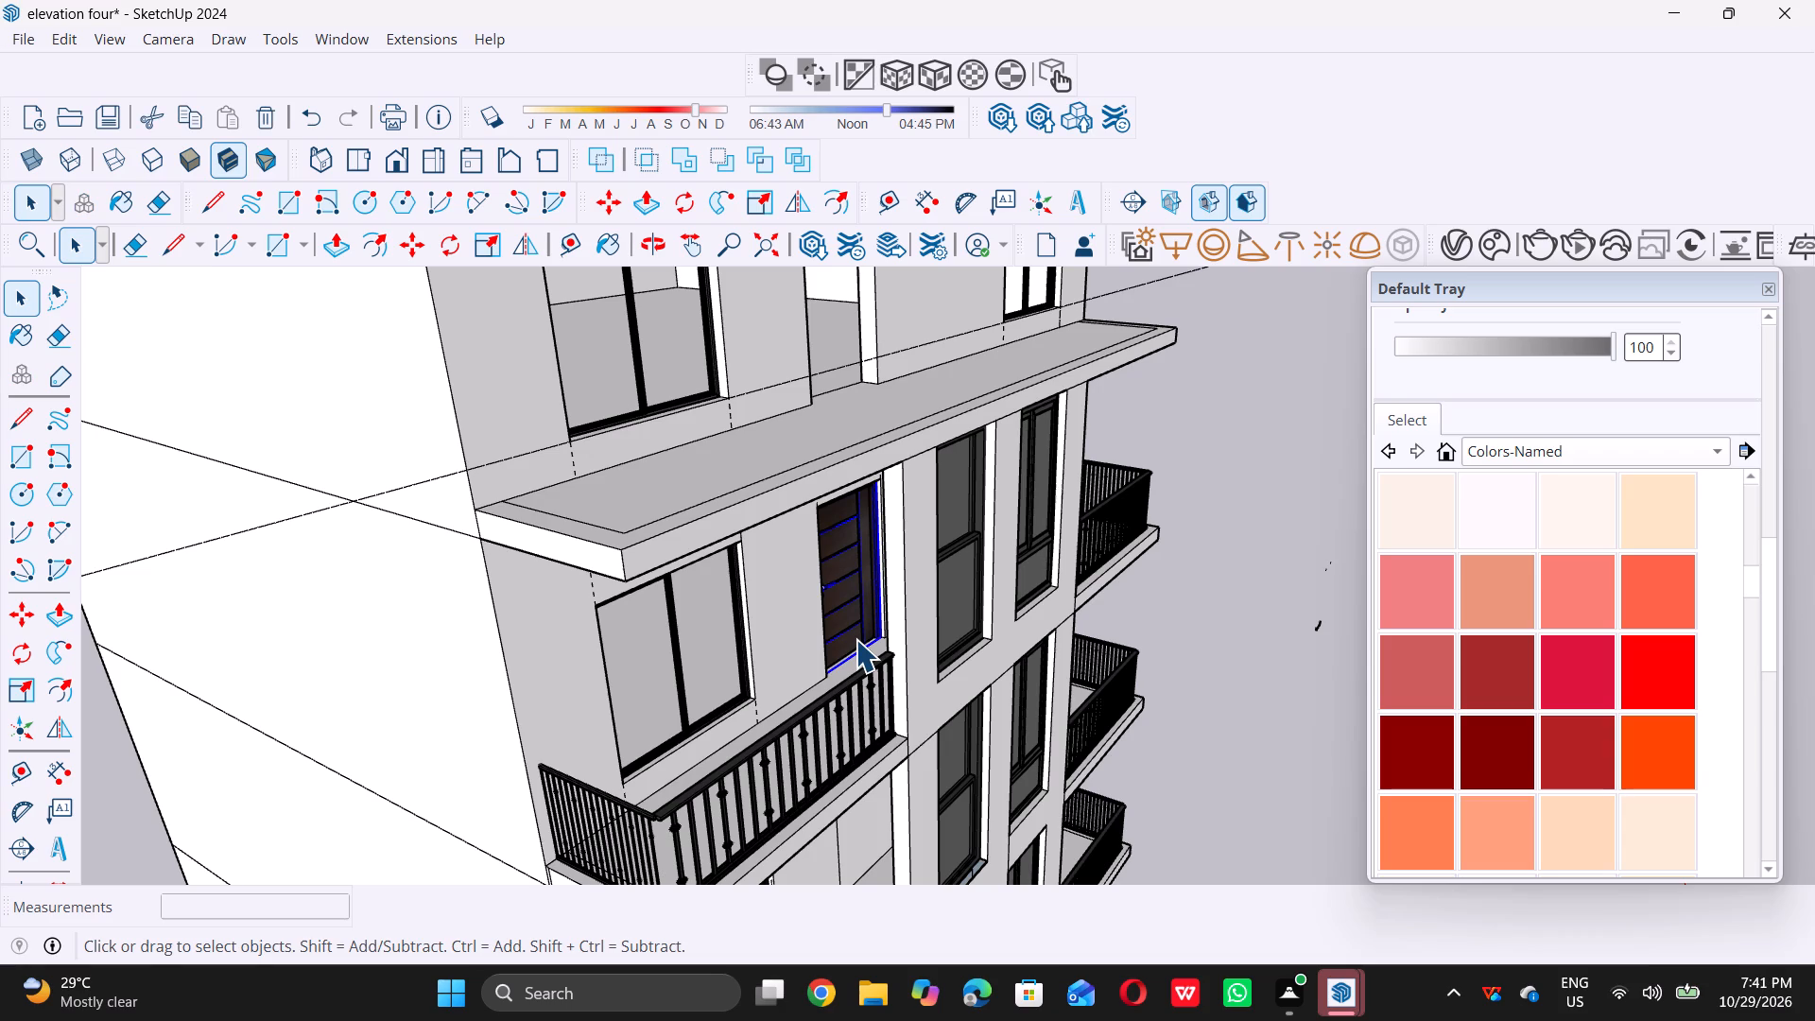
scroll(862, 634, "up", 6)
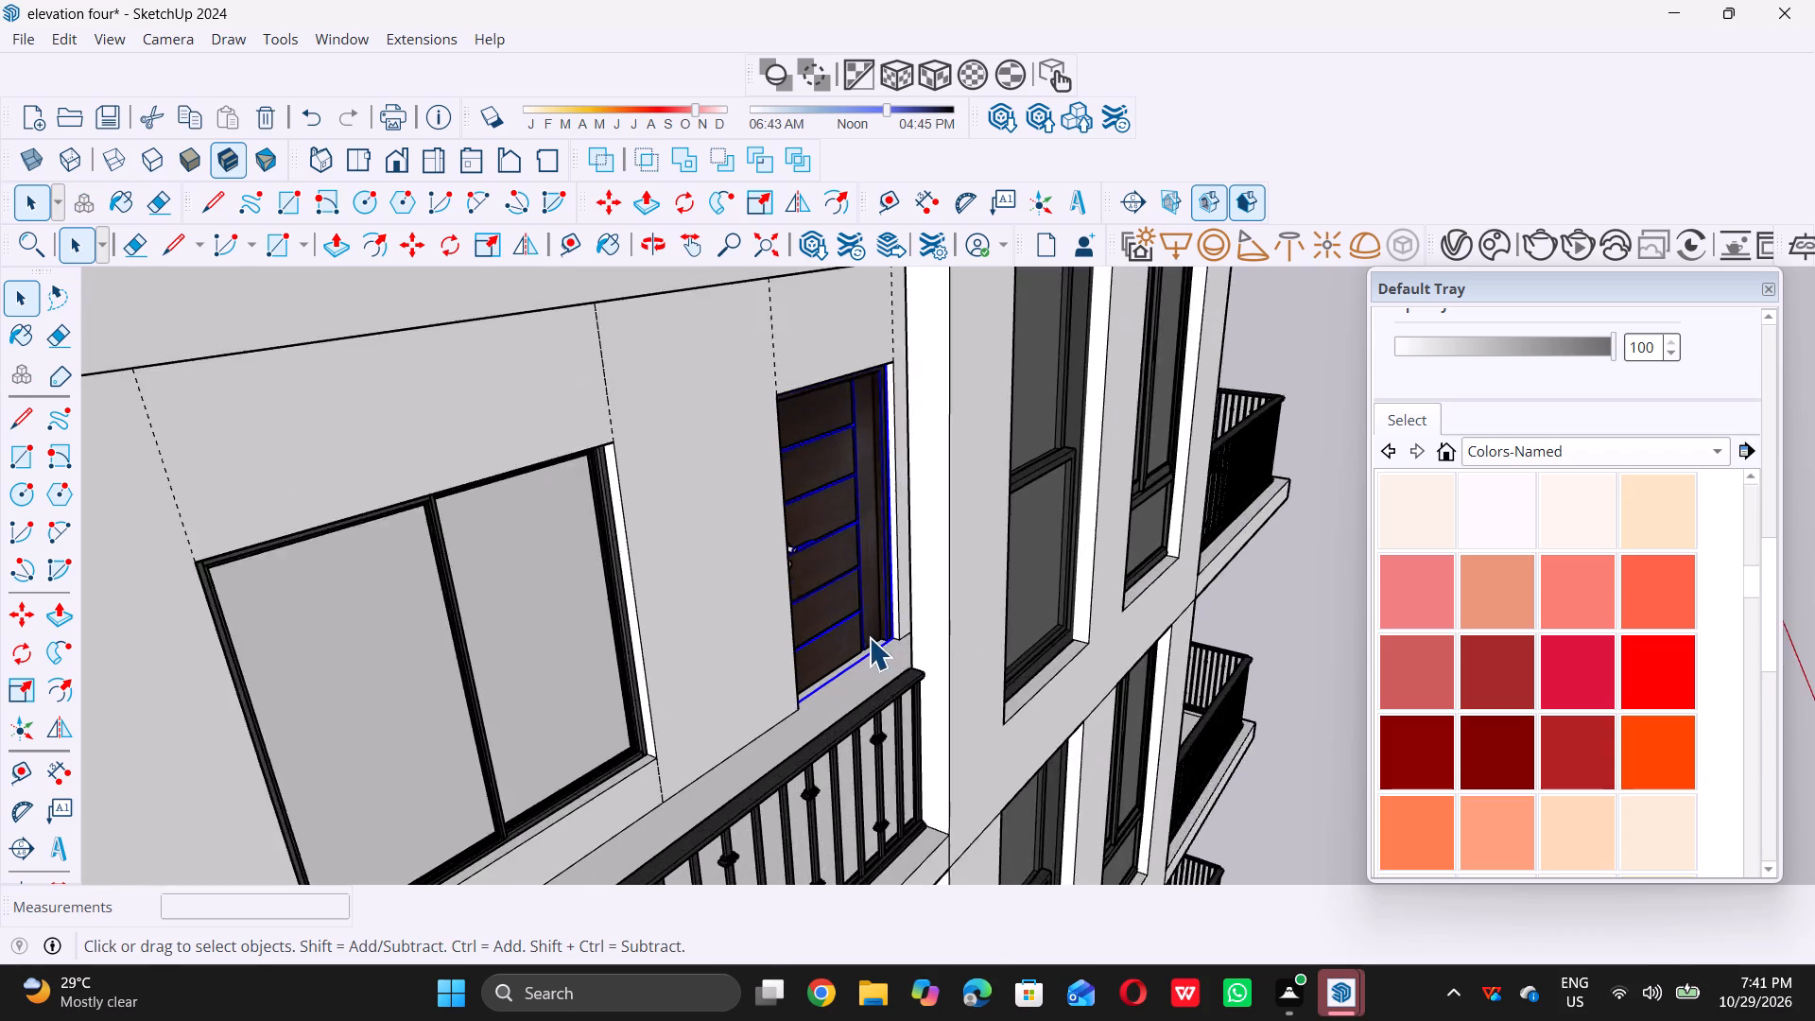
scroll(869, 637, "up", 18)
scroll(926, 644, "up", 19)
key("m")
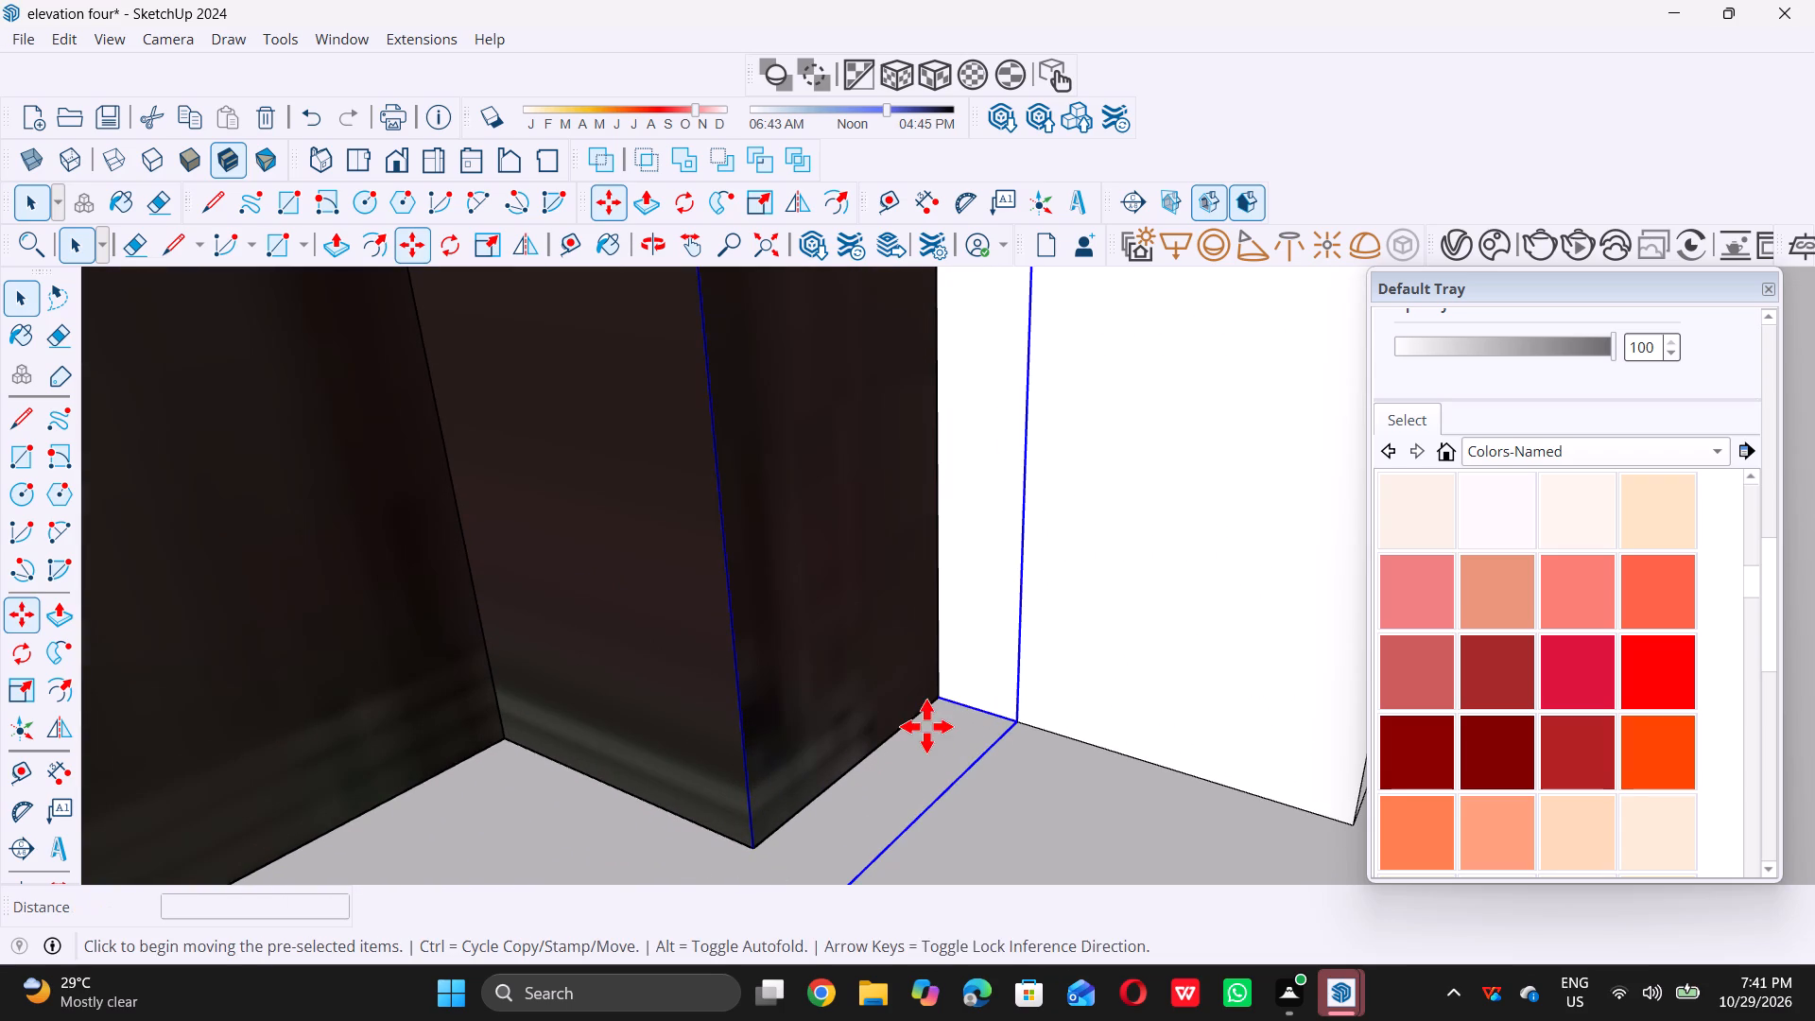
double_click(941, 700)
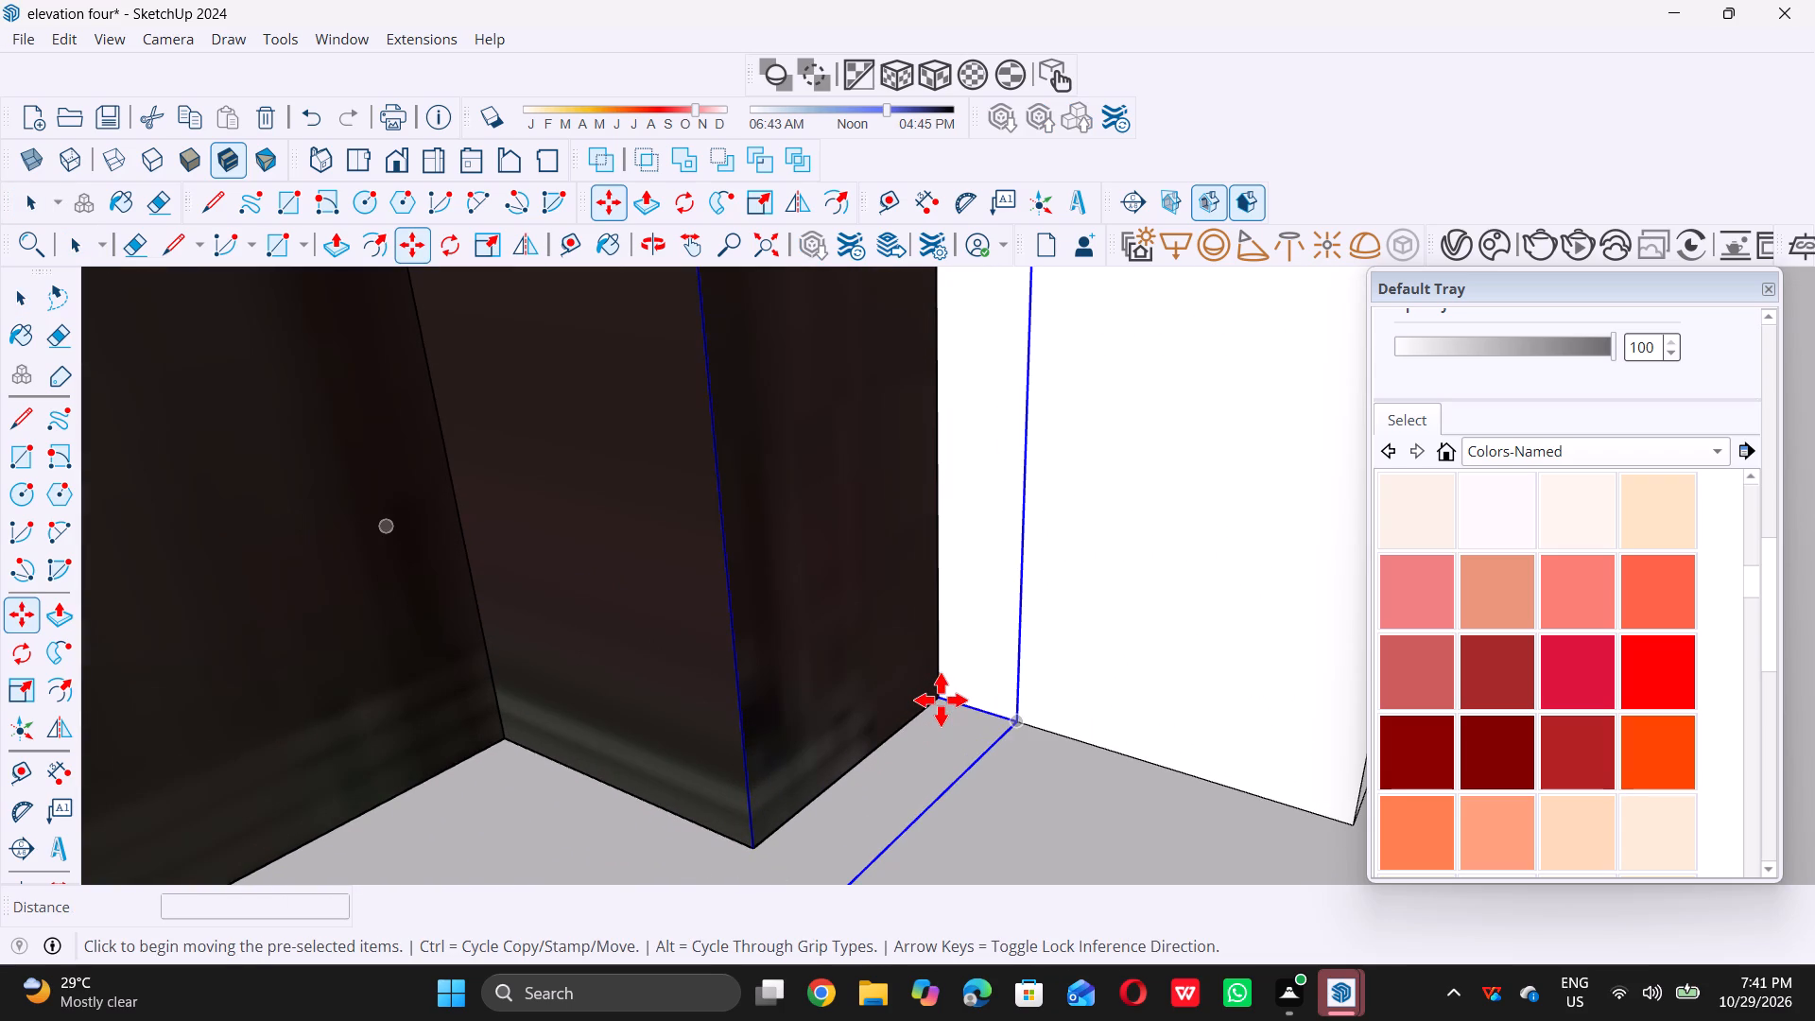
scroll(941, 700, "down", 5)
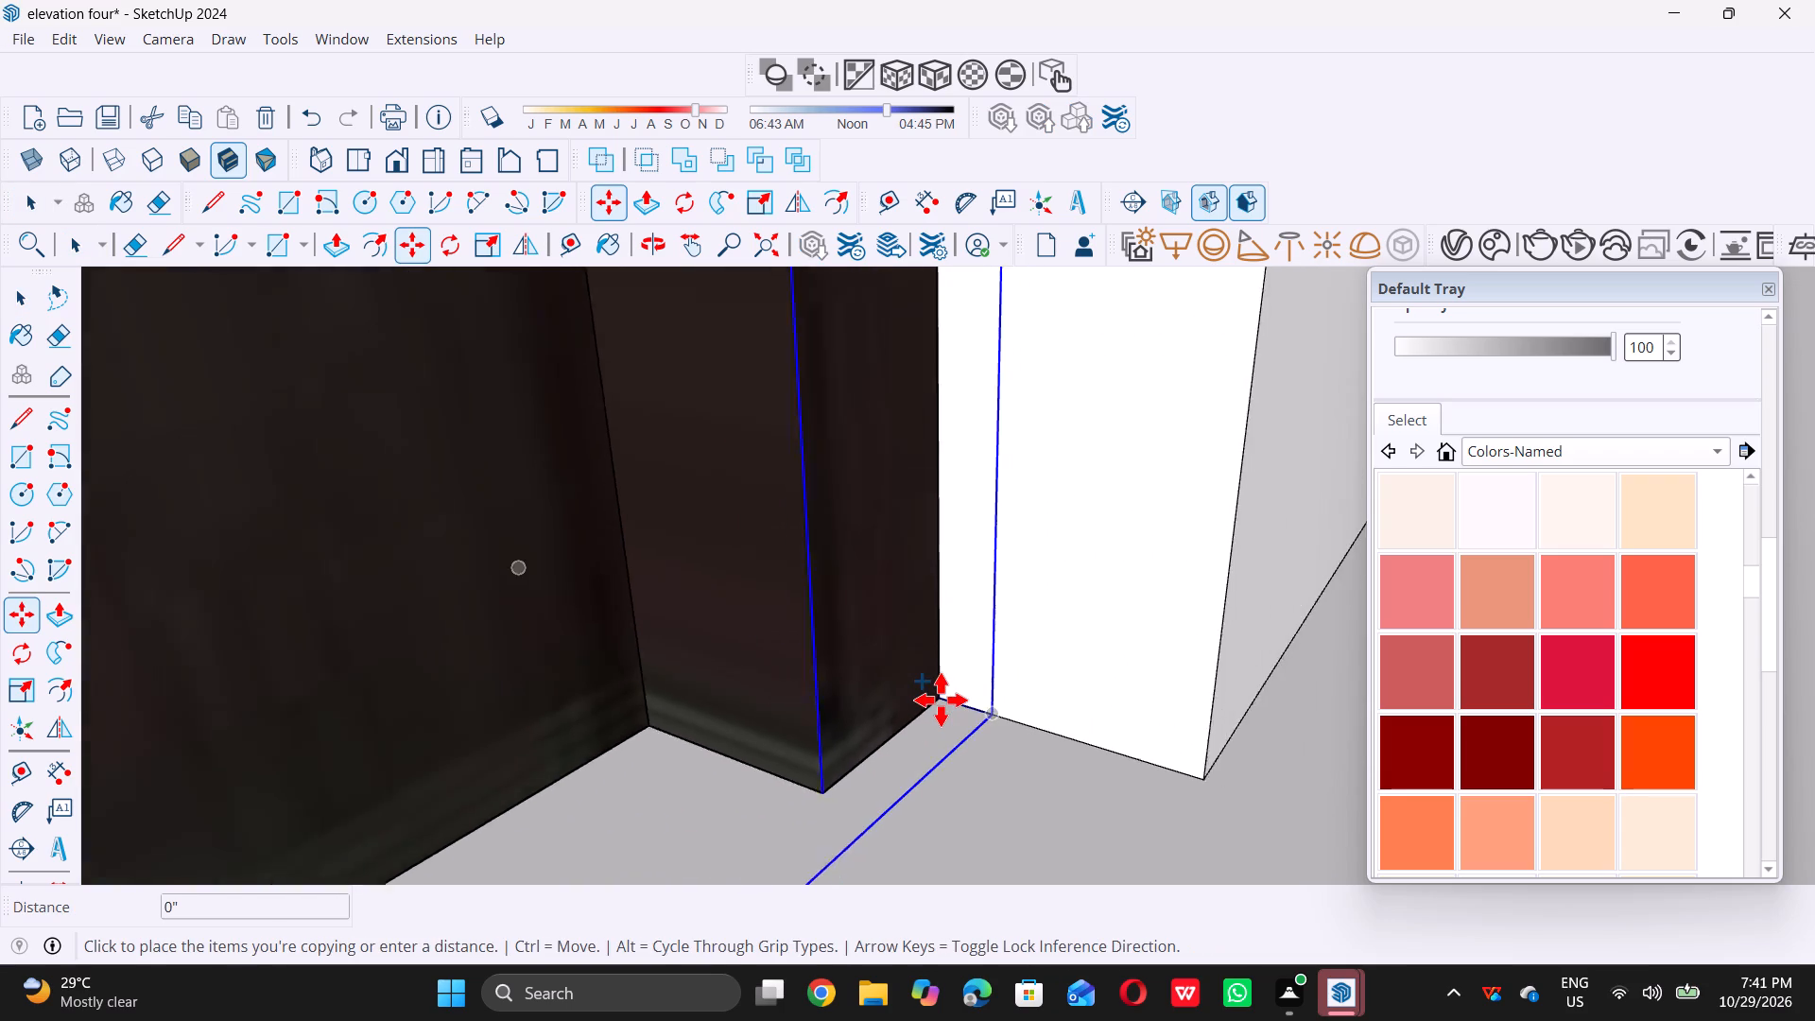
scroll(941, 700, "down", 20)
scroll(932, 711, "up", 1)
scroll(932, 711, "down", 10)
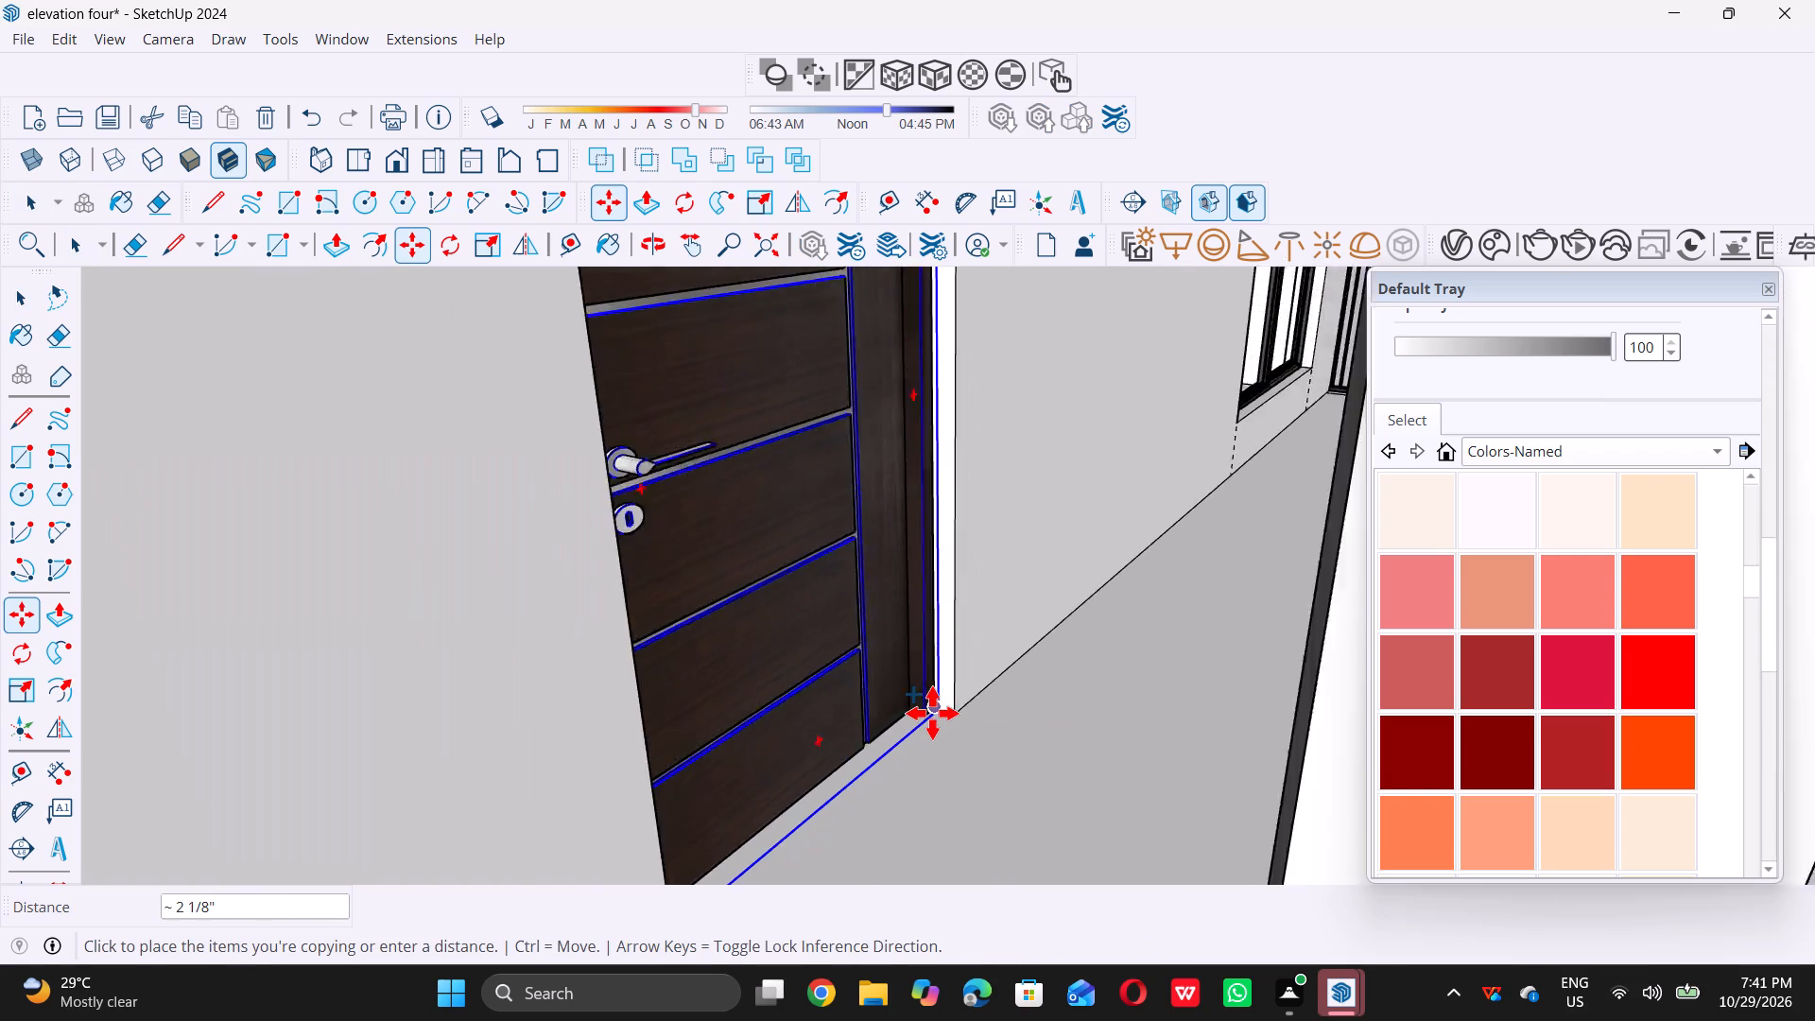
scroll(932, 713, "down", 17)
scroll(932, 532, "up", 20)
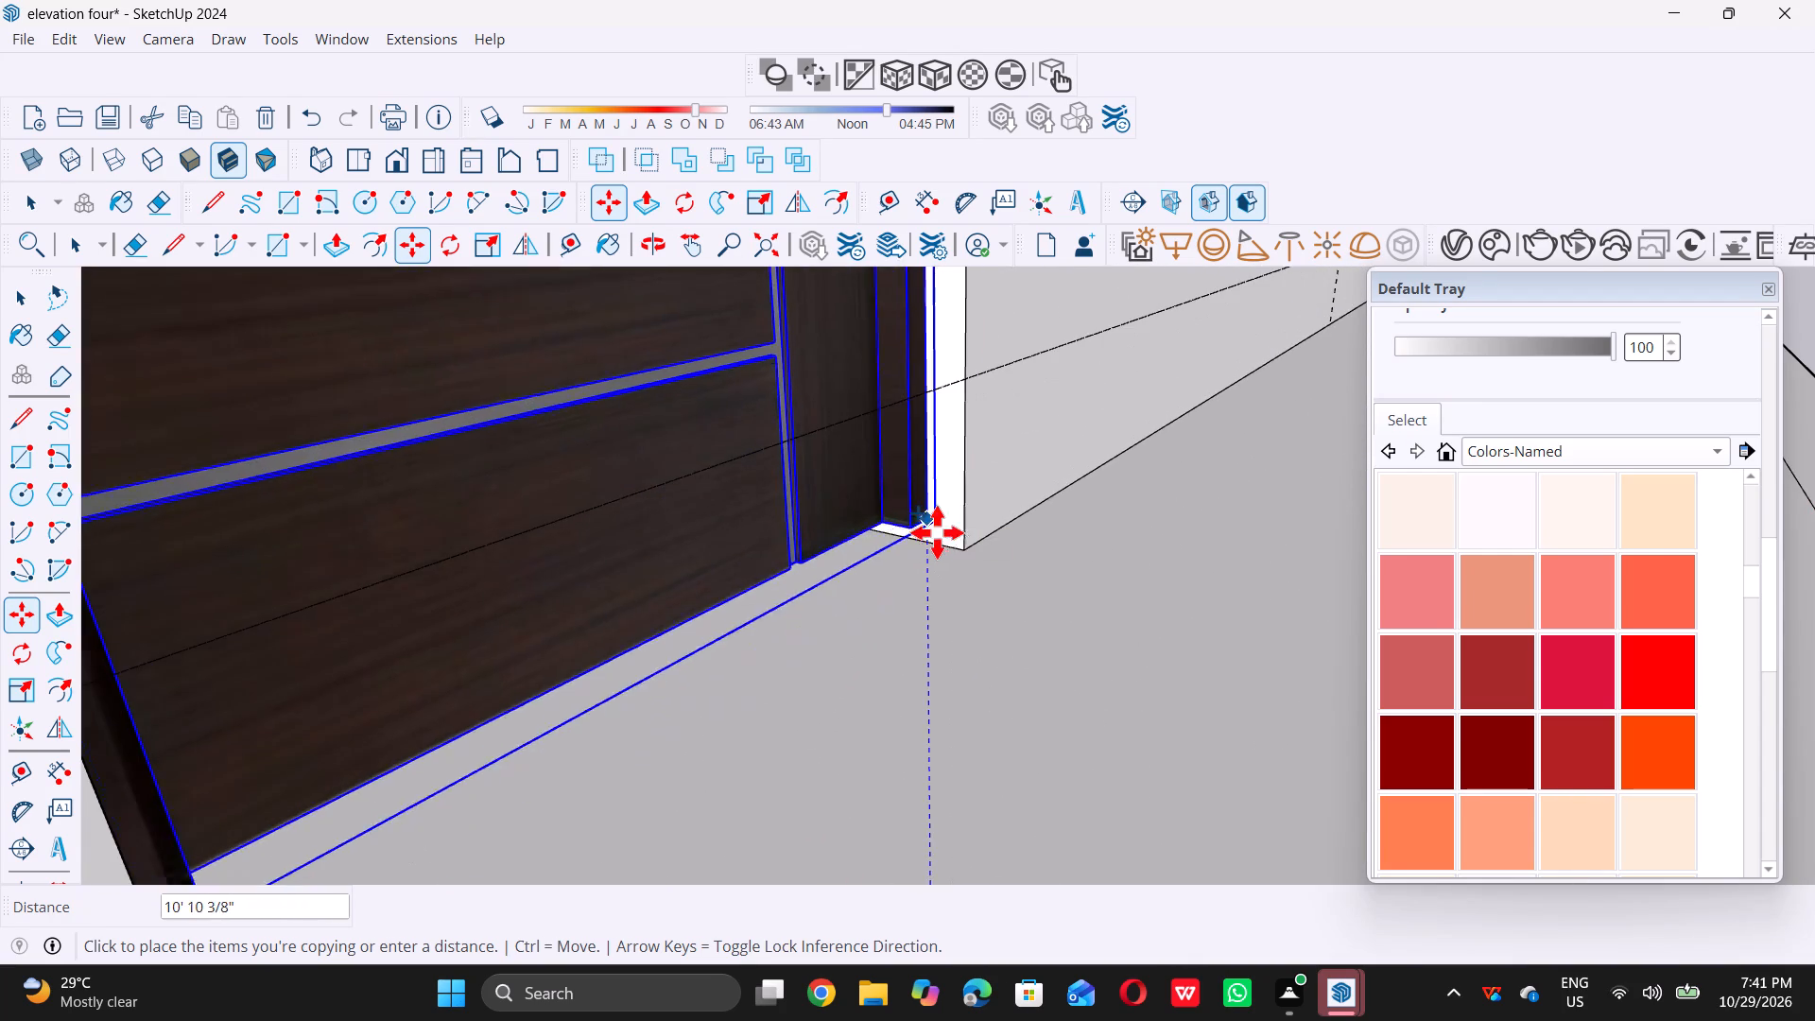
scroll(941, 538, "up", 4)
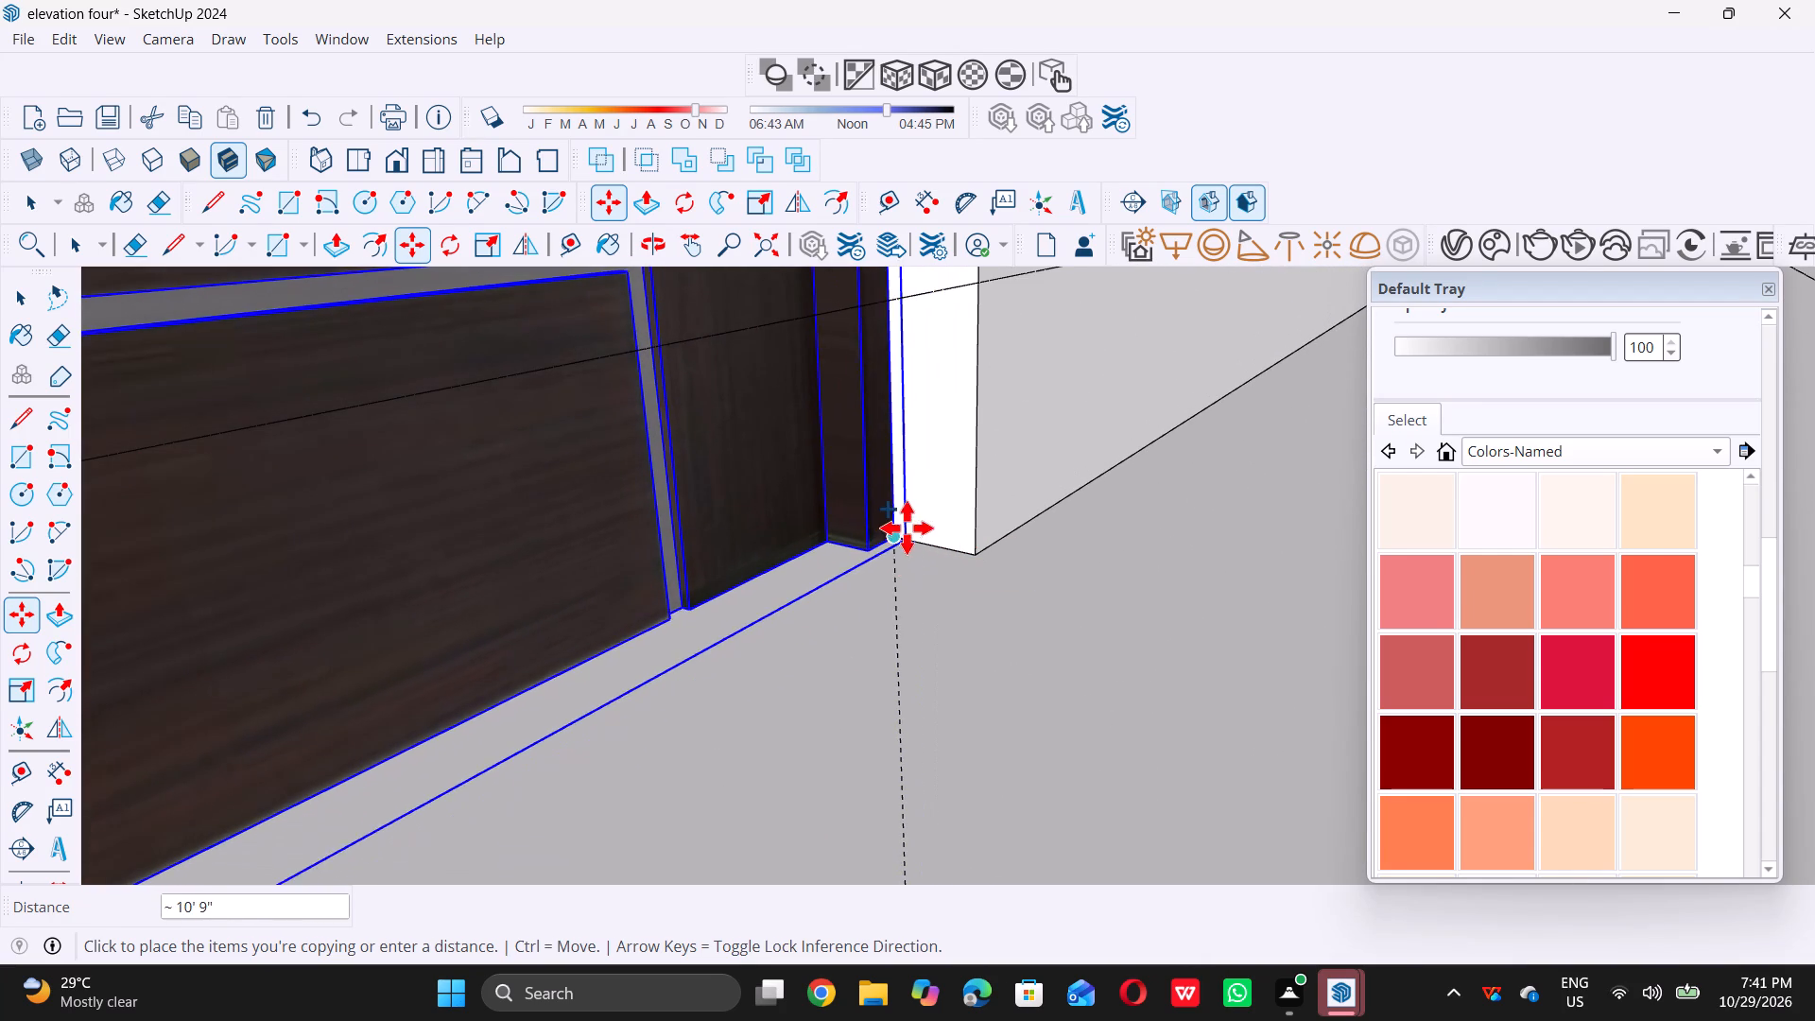
double_click(901, 537)
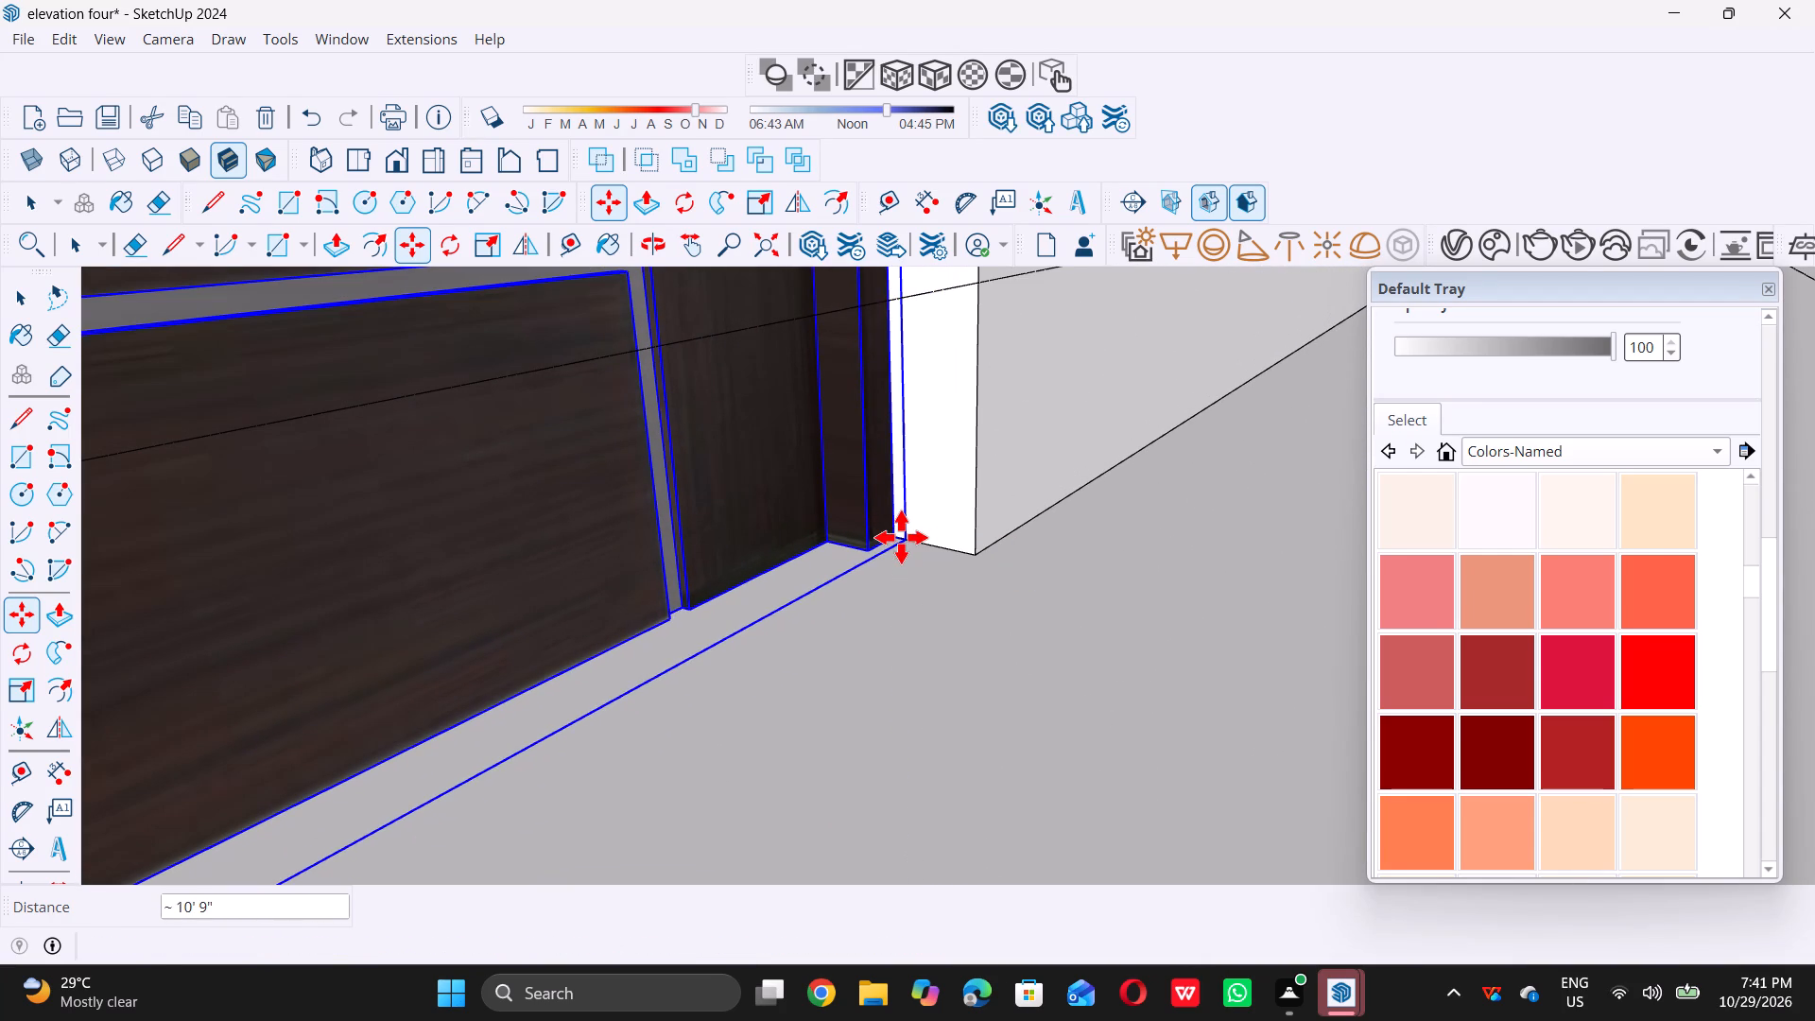
key("space")
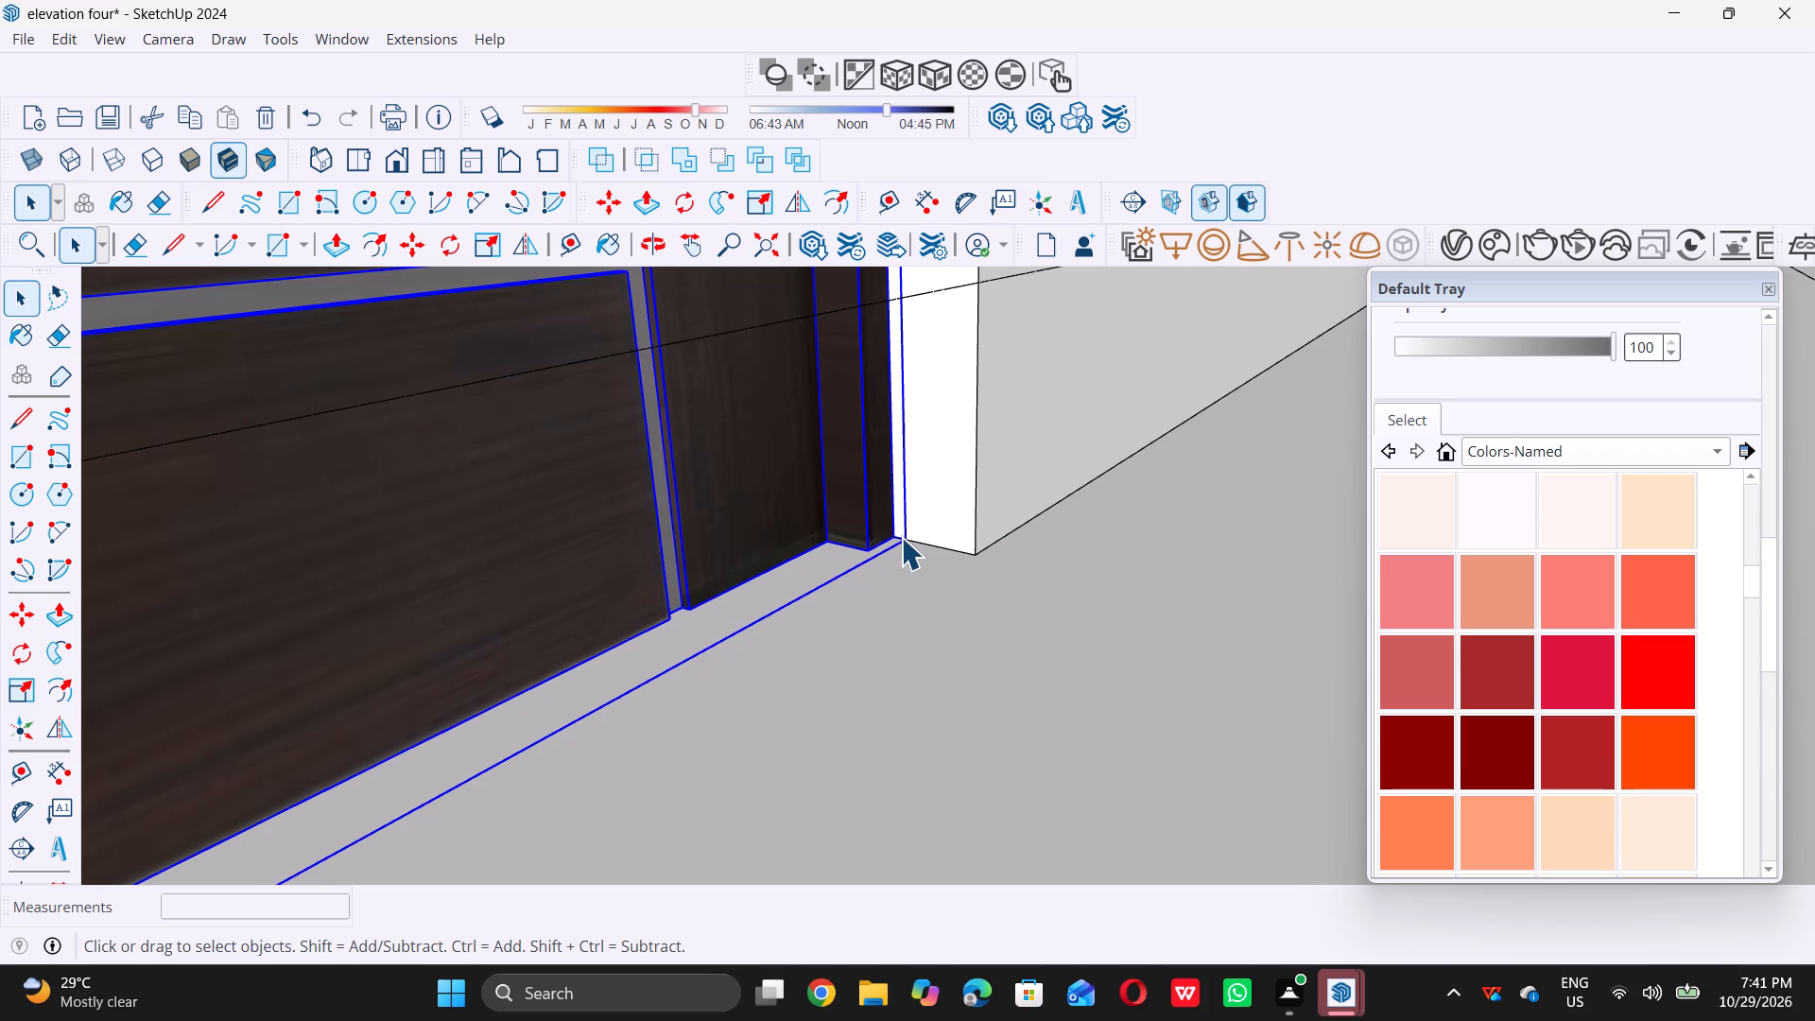
scroll(921, 618, "down", 13)
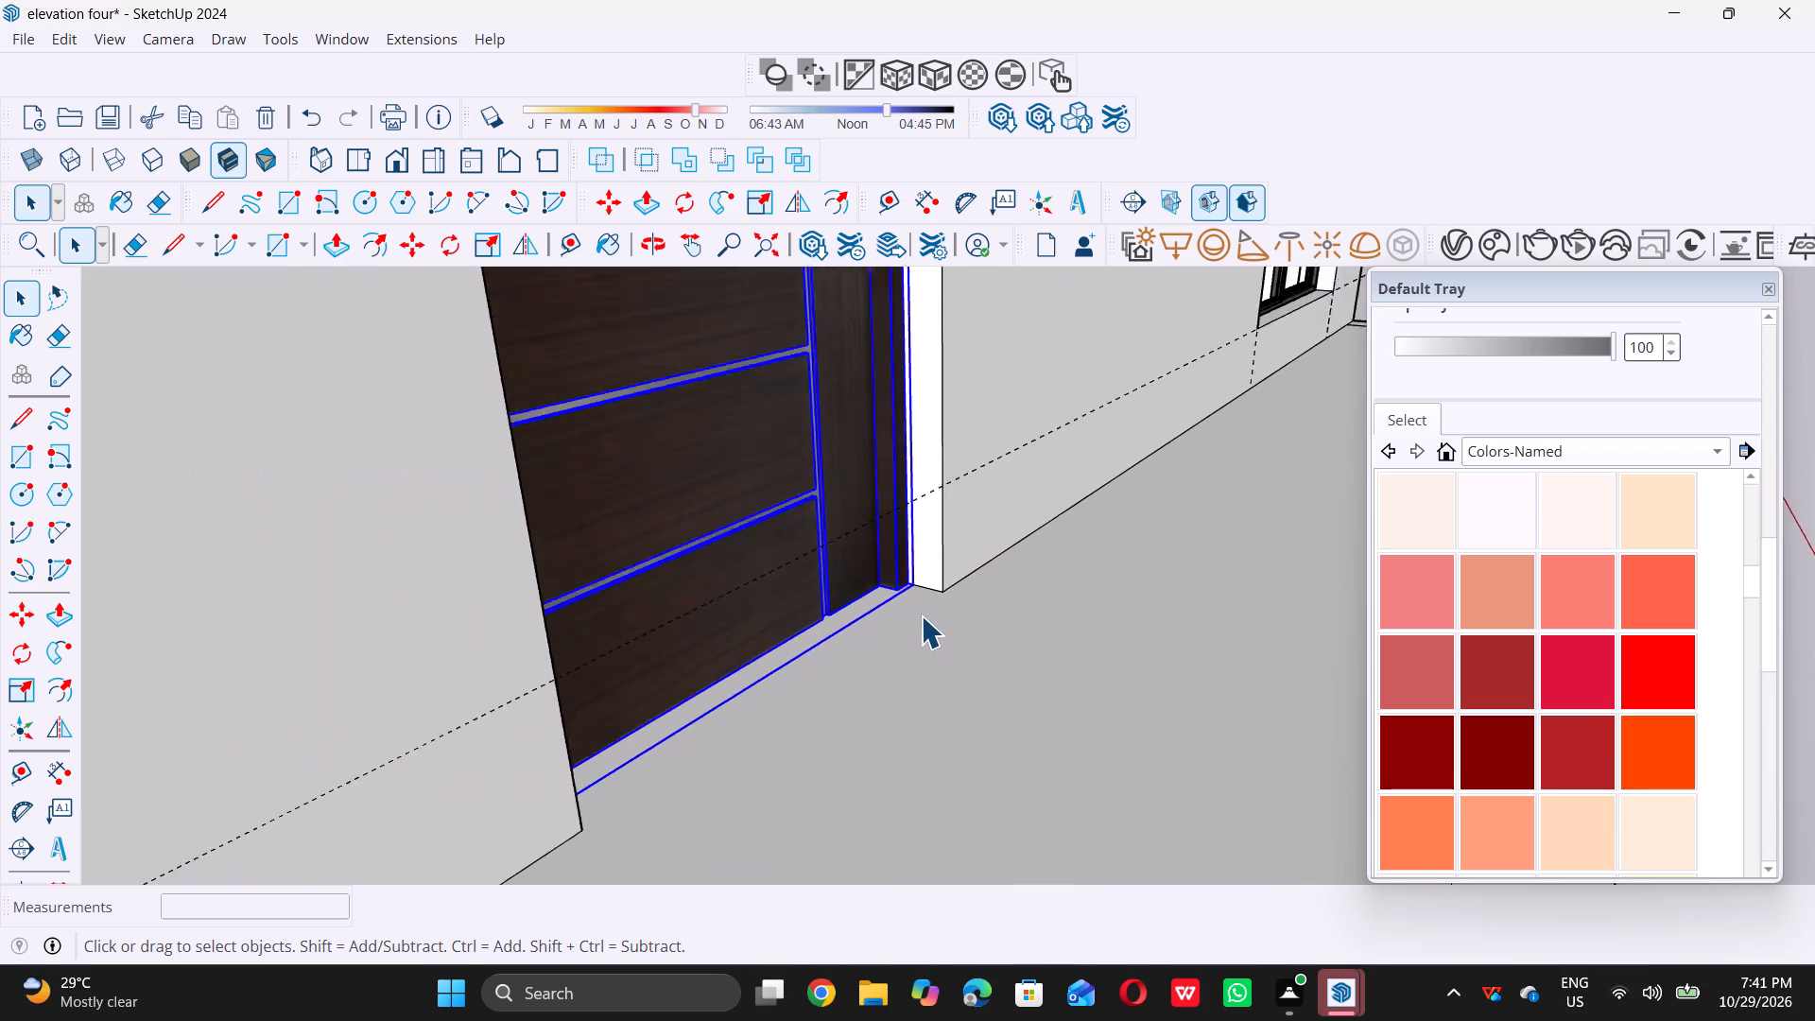
scroll(921, 615, "down", 20)
scroll(921, 615, "down", 1)
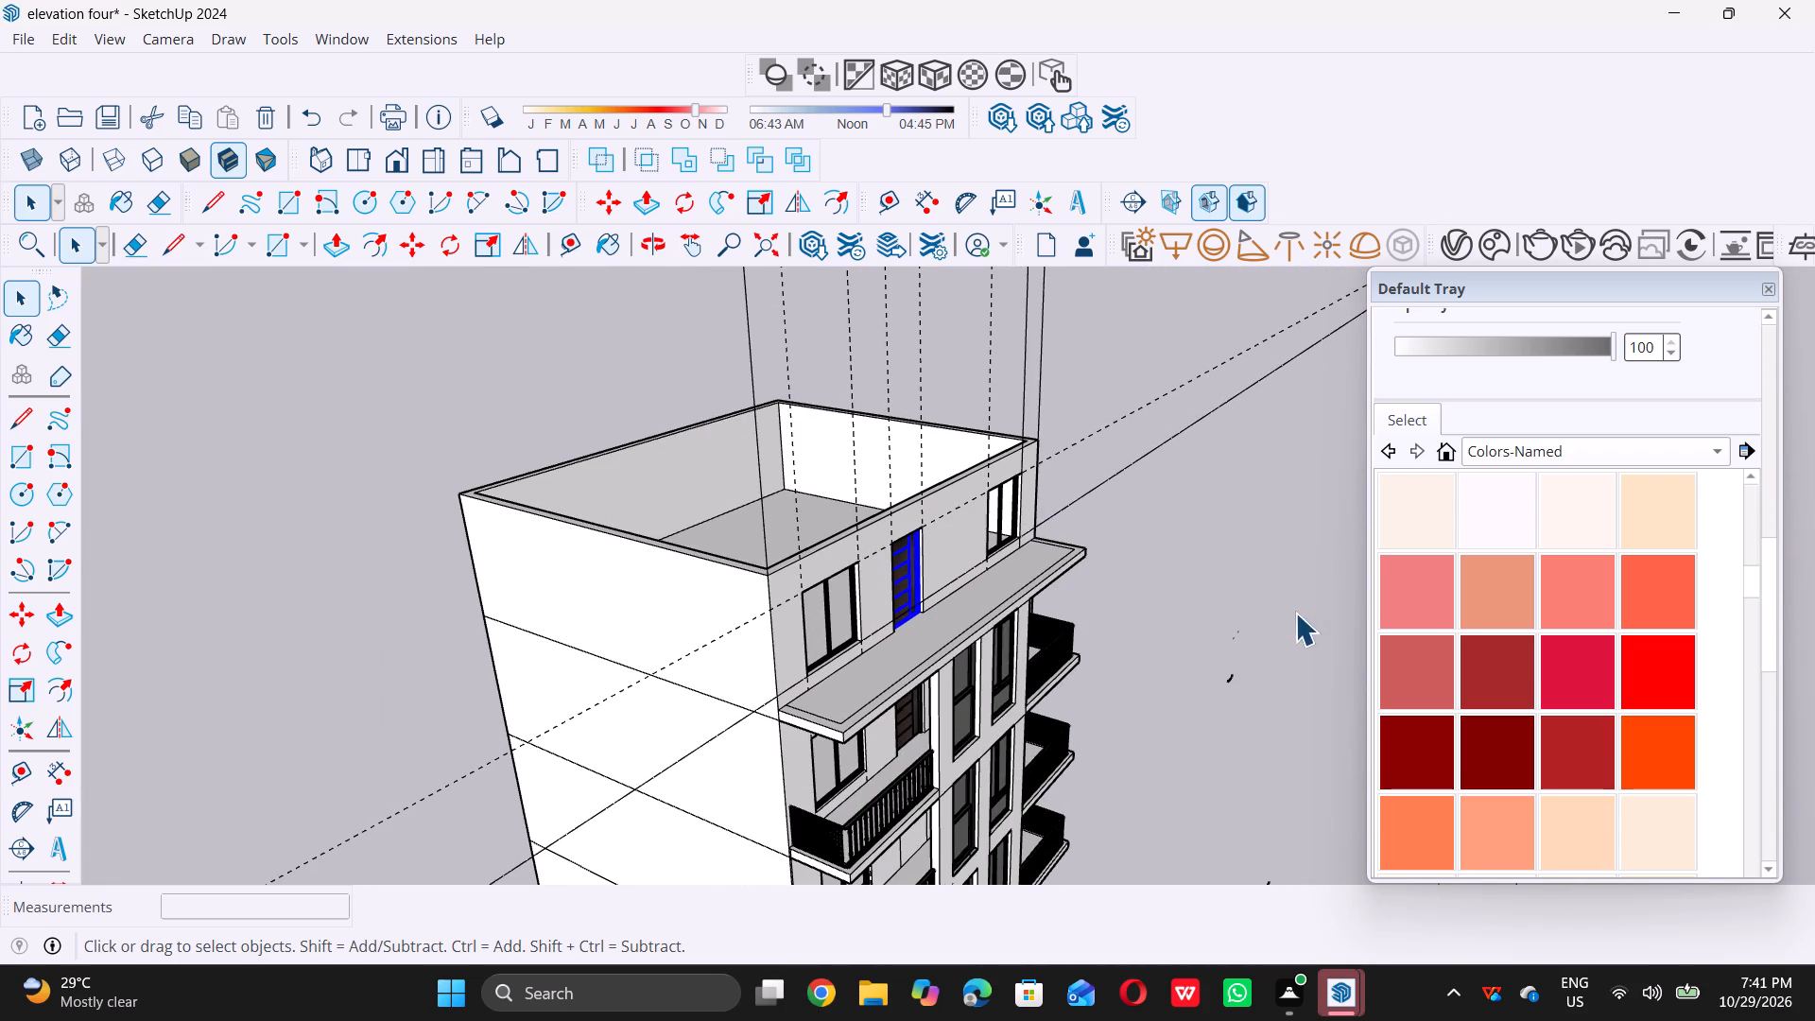
left_click(1295, 613)
Examine the whole building's front and side with the top-floor windows and door in place.
middle_click_drag(1075, 639, 816, 632)
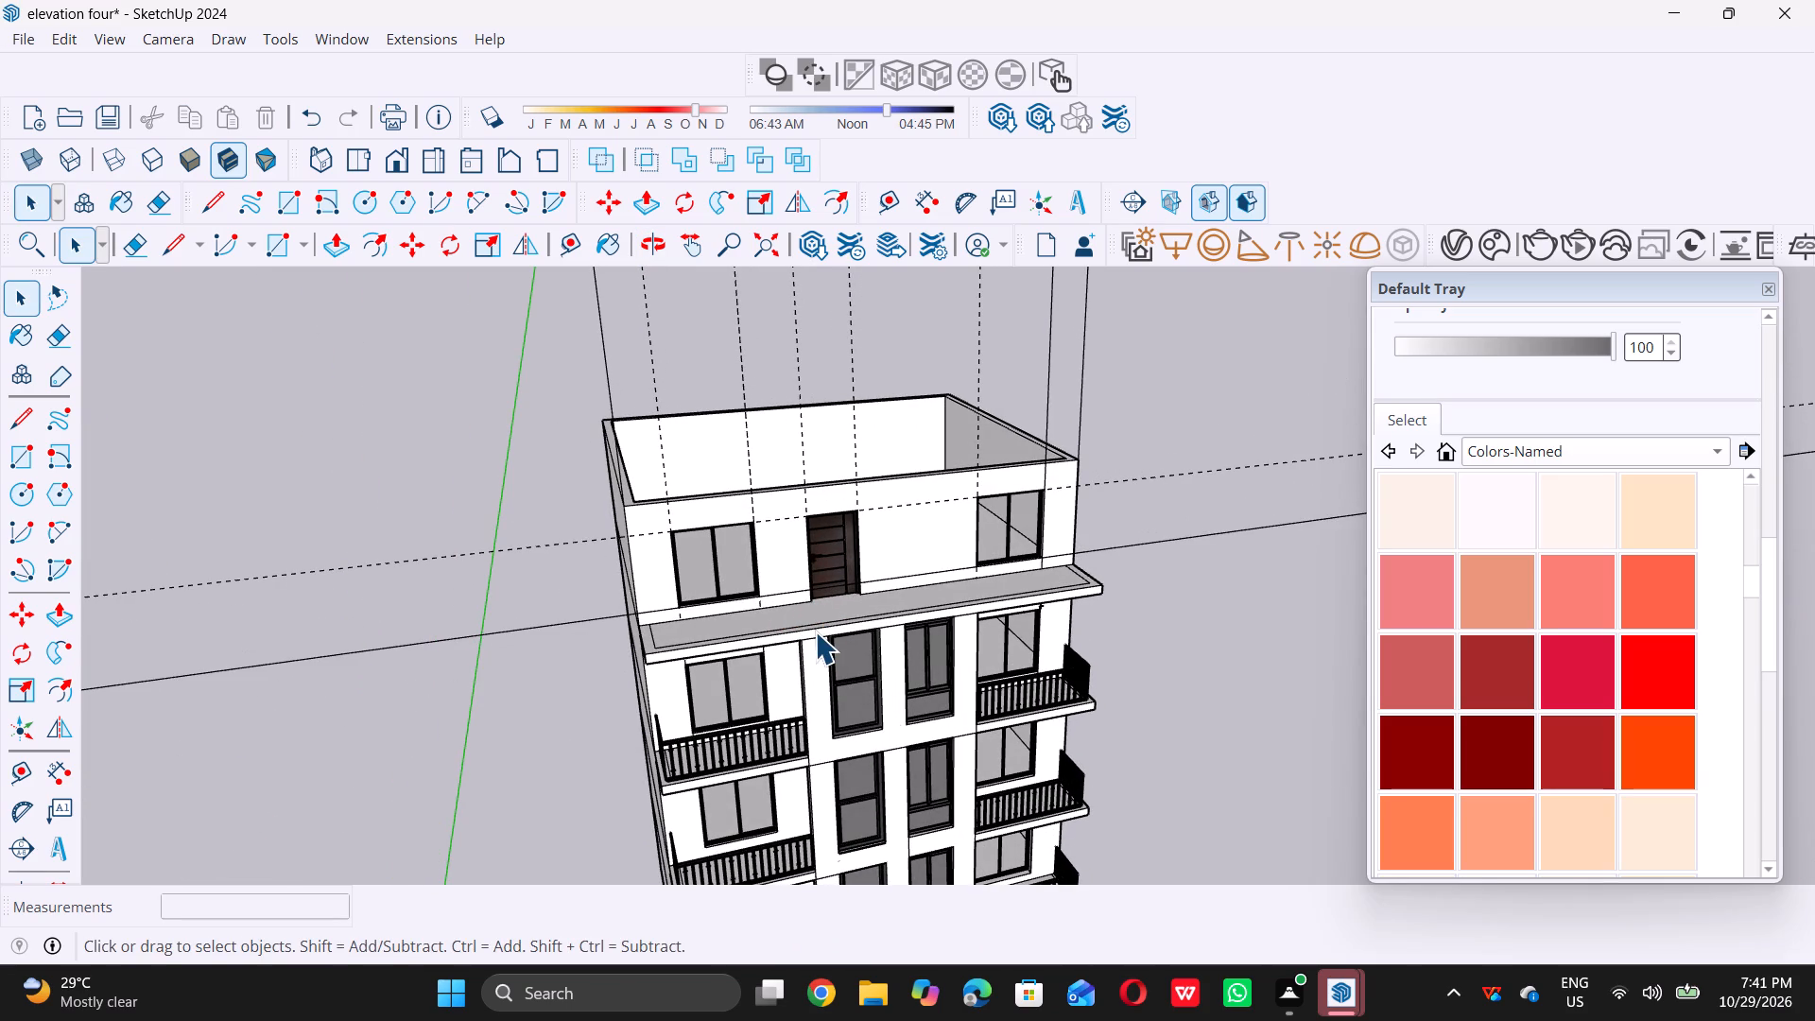
scroll(795, 653, "down", 5)
middle_click_drag(784, 672, 693, 571)
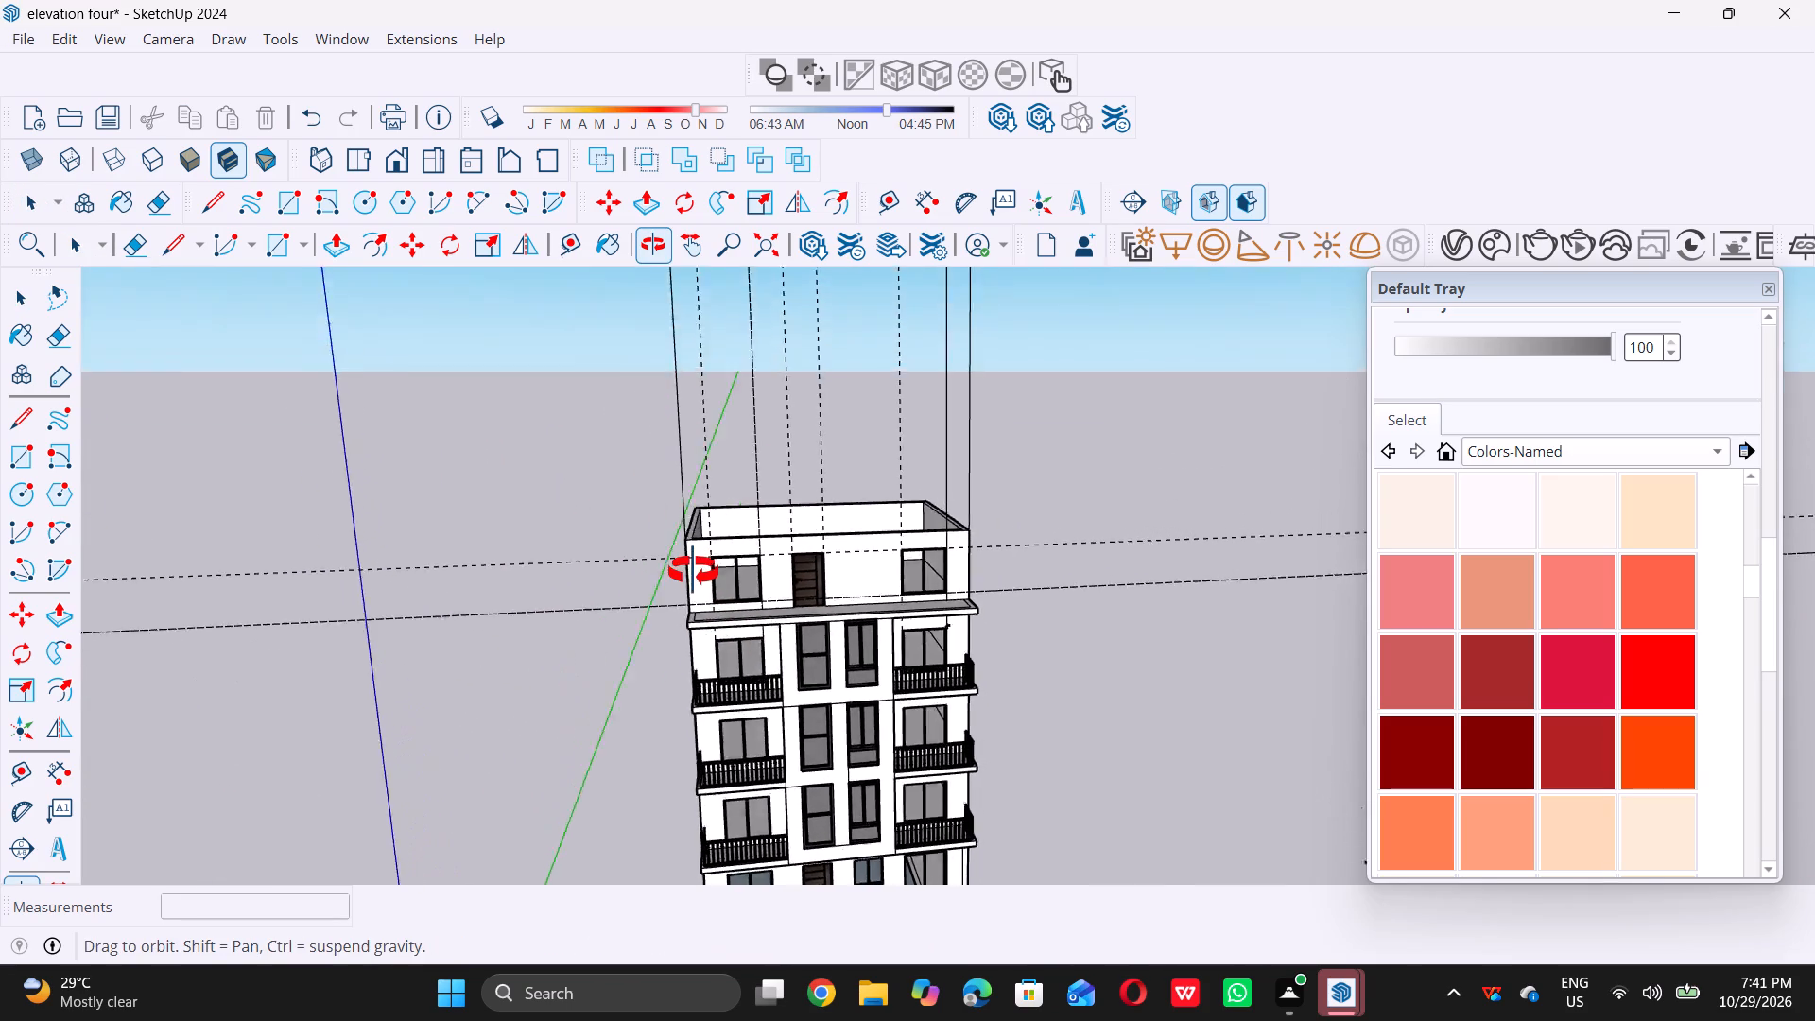
middle_click_drag(693, 571, 700, 565)
scroll(700, 565, "down", 4)
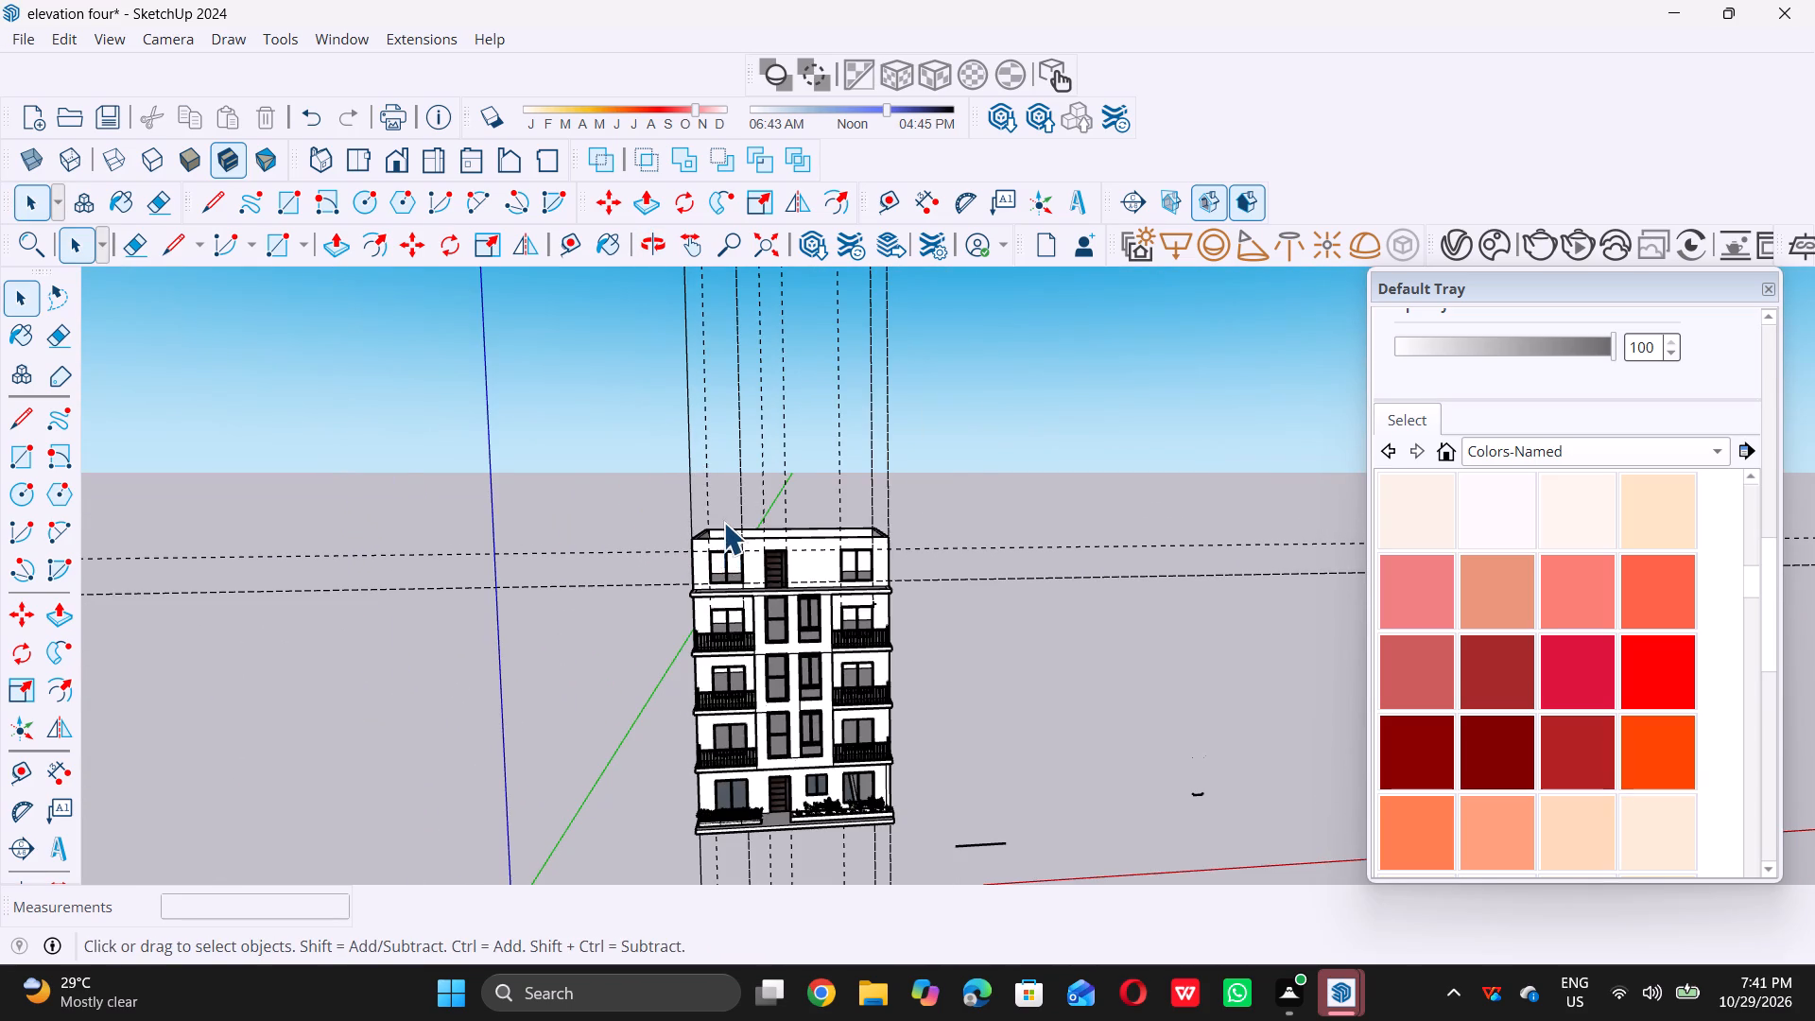
scroll(723, 522, "down", 4)
middle_click_drag(723, 520, 752, 546)
scroll(779, 537, "down", 2)
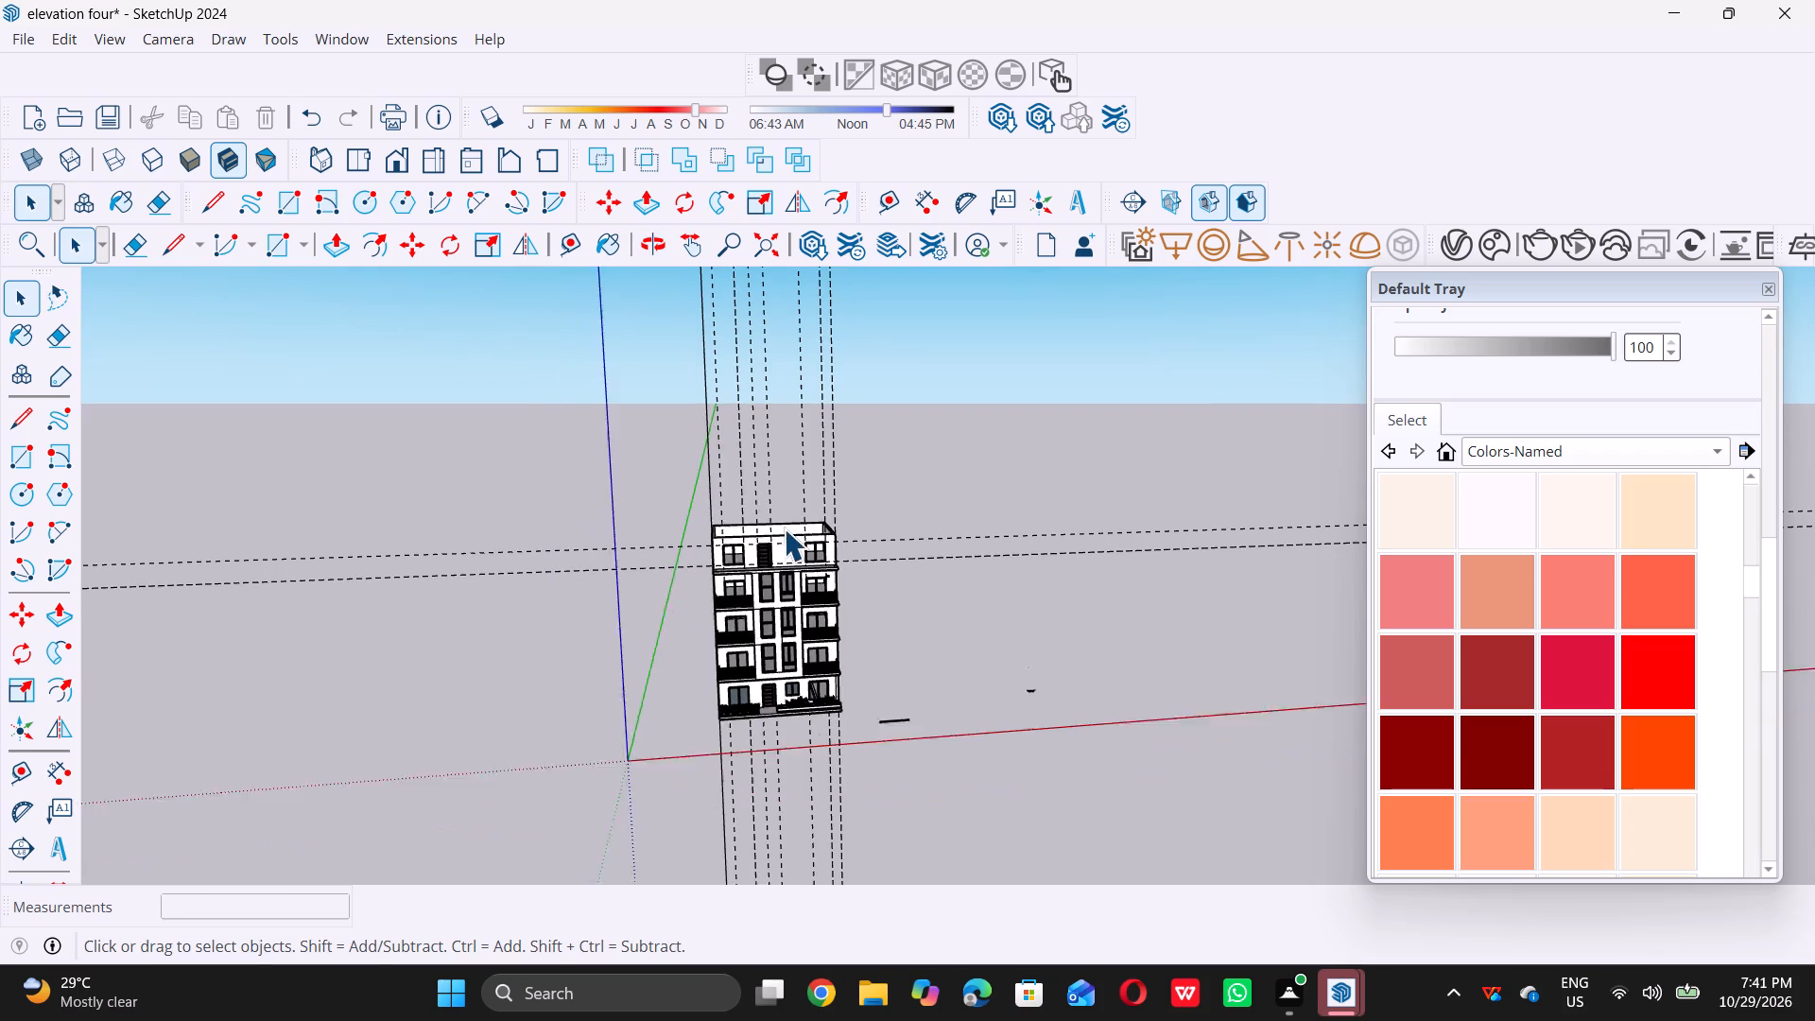
scroll(784, 528, "down", 2)
middle_click_drag(784, 535, 813, 560)
scroll(784, 614, "up", 6)
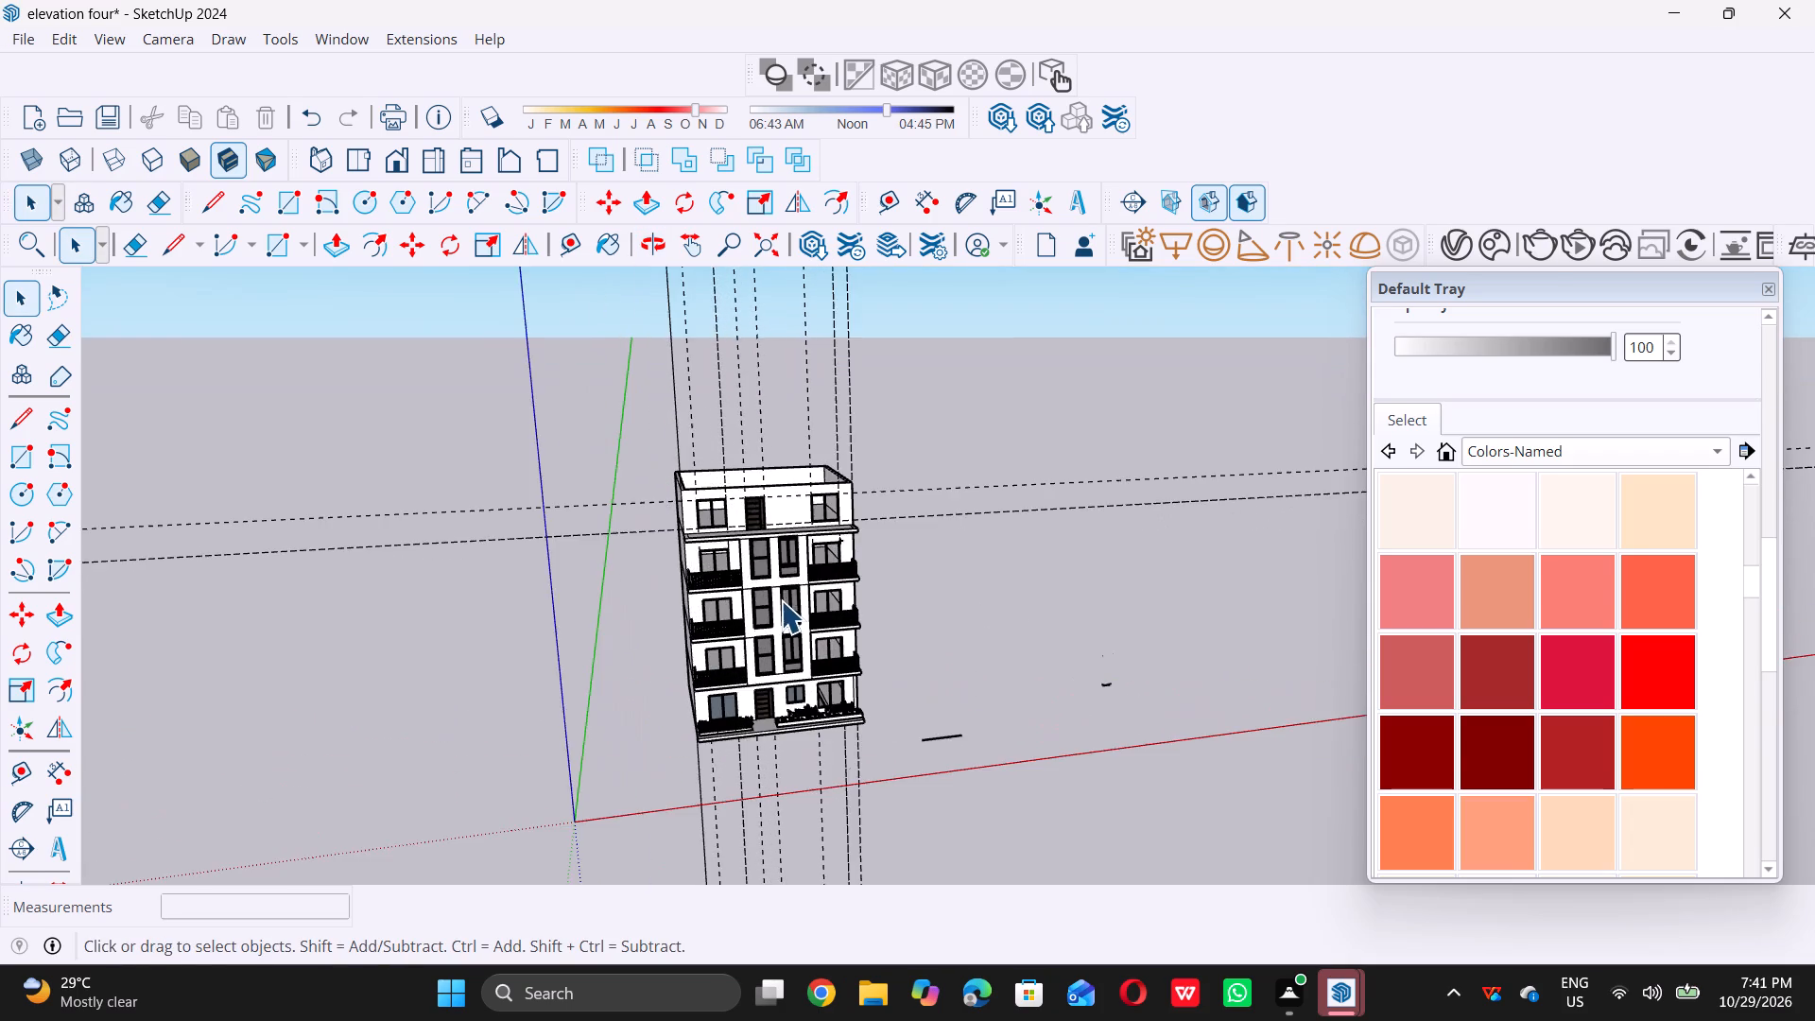
scroll(748, 562, "up", 9)
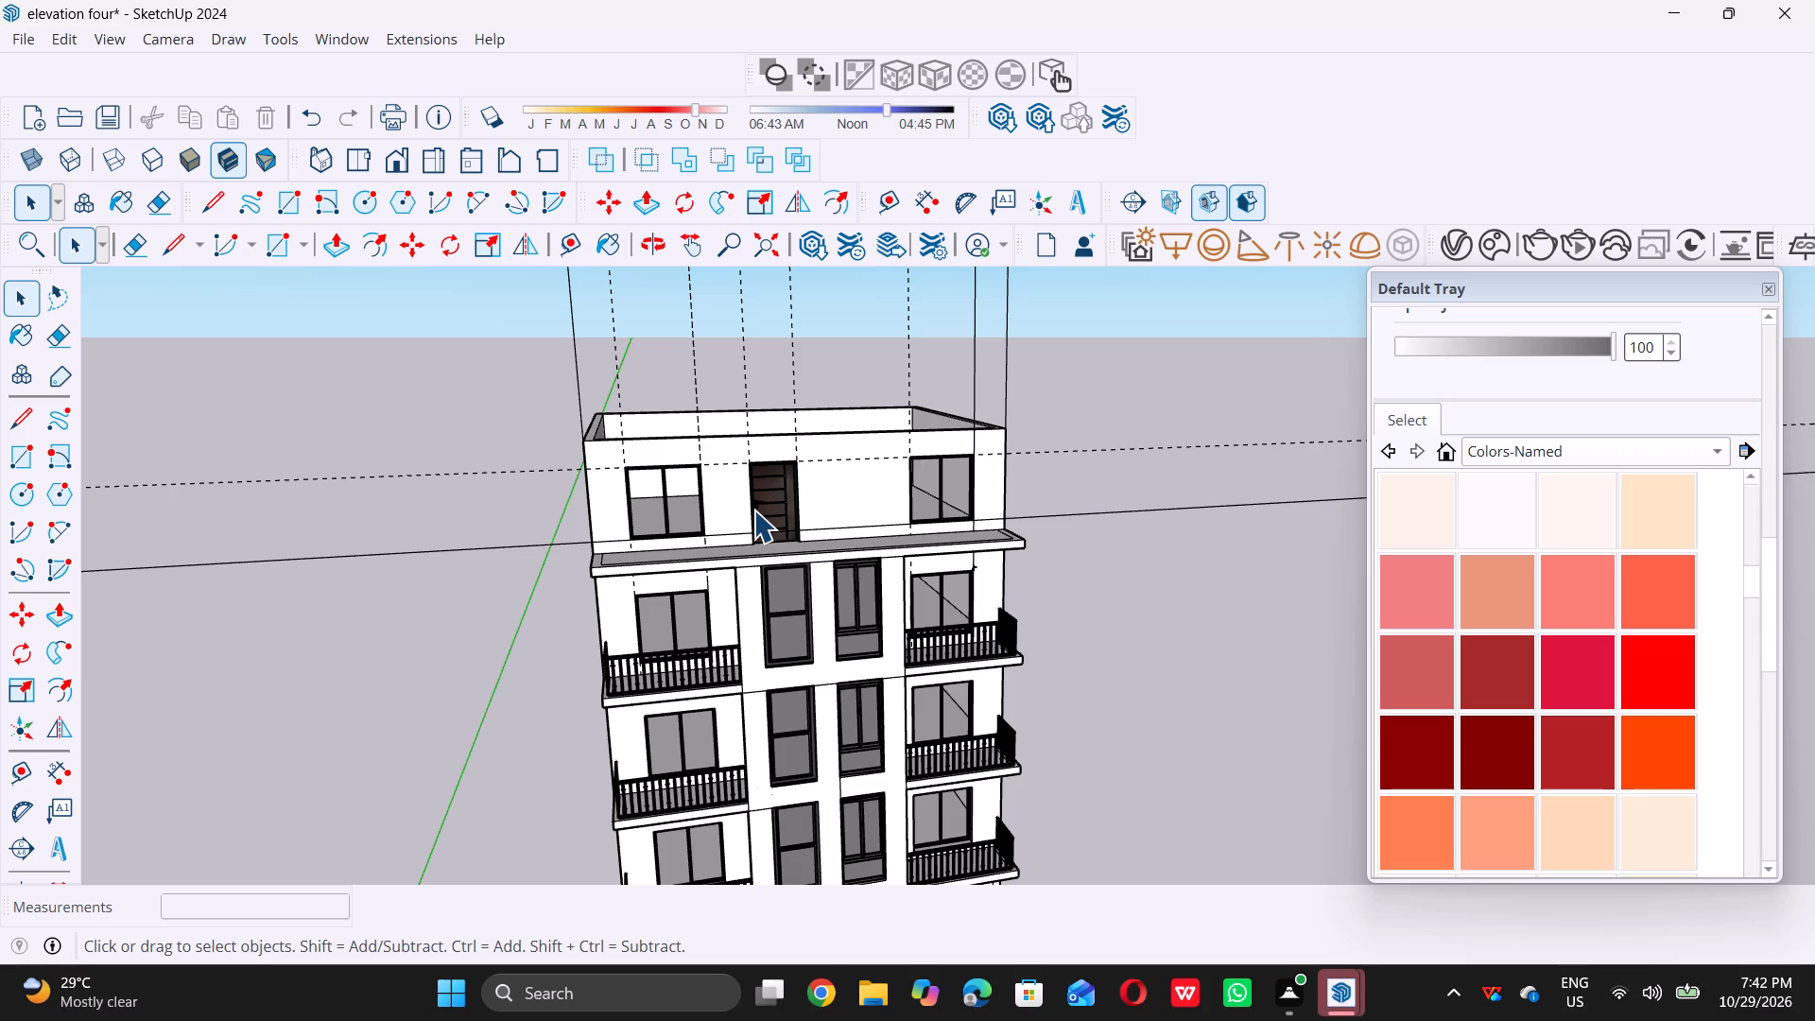
scroll(776, 437, "down", 9)
middle_click_drag(703, 459, 721, 476)
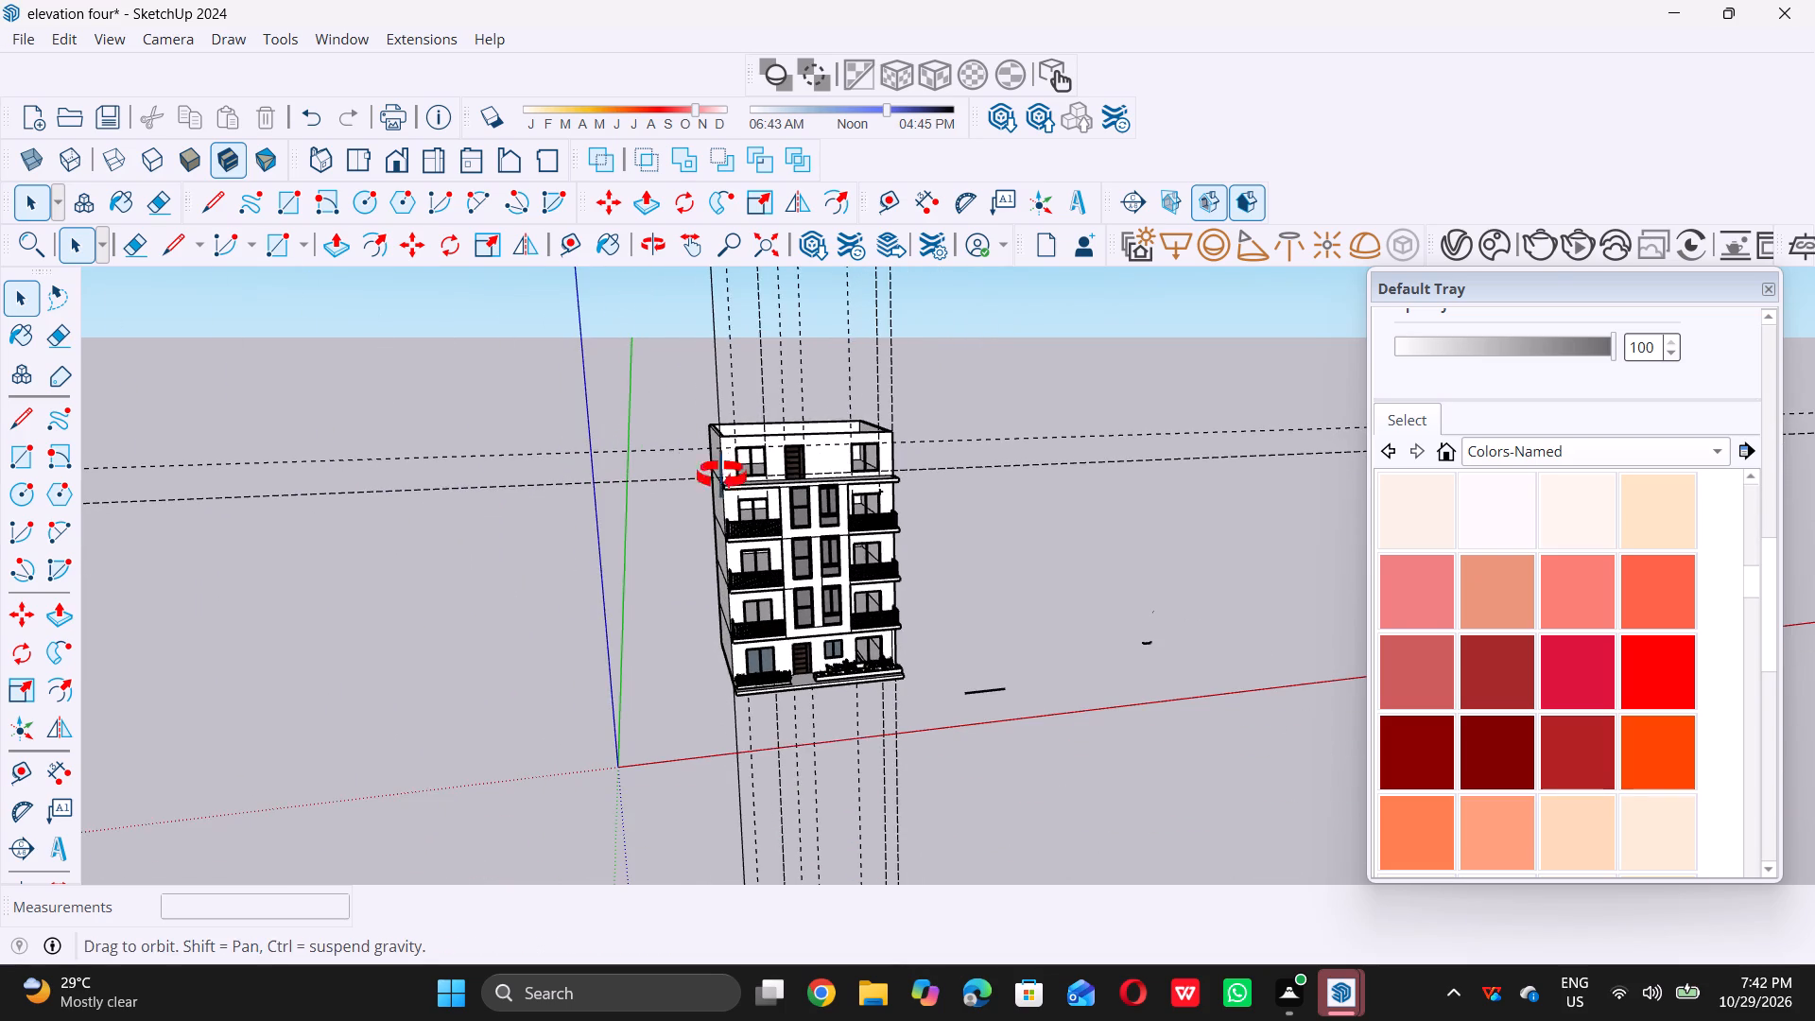
middle_click_drag(721, 476, 764, 581)
scroll(783, 519, "down", 5)
scroll(731, 528, "up", 5)
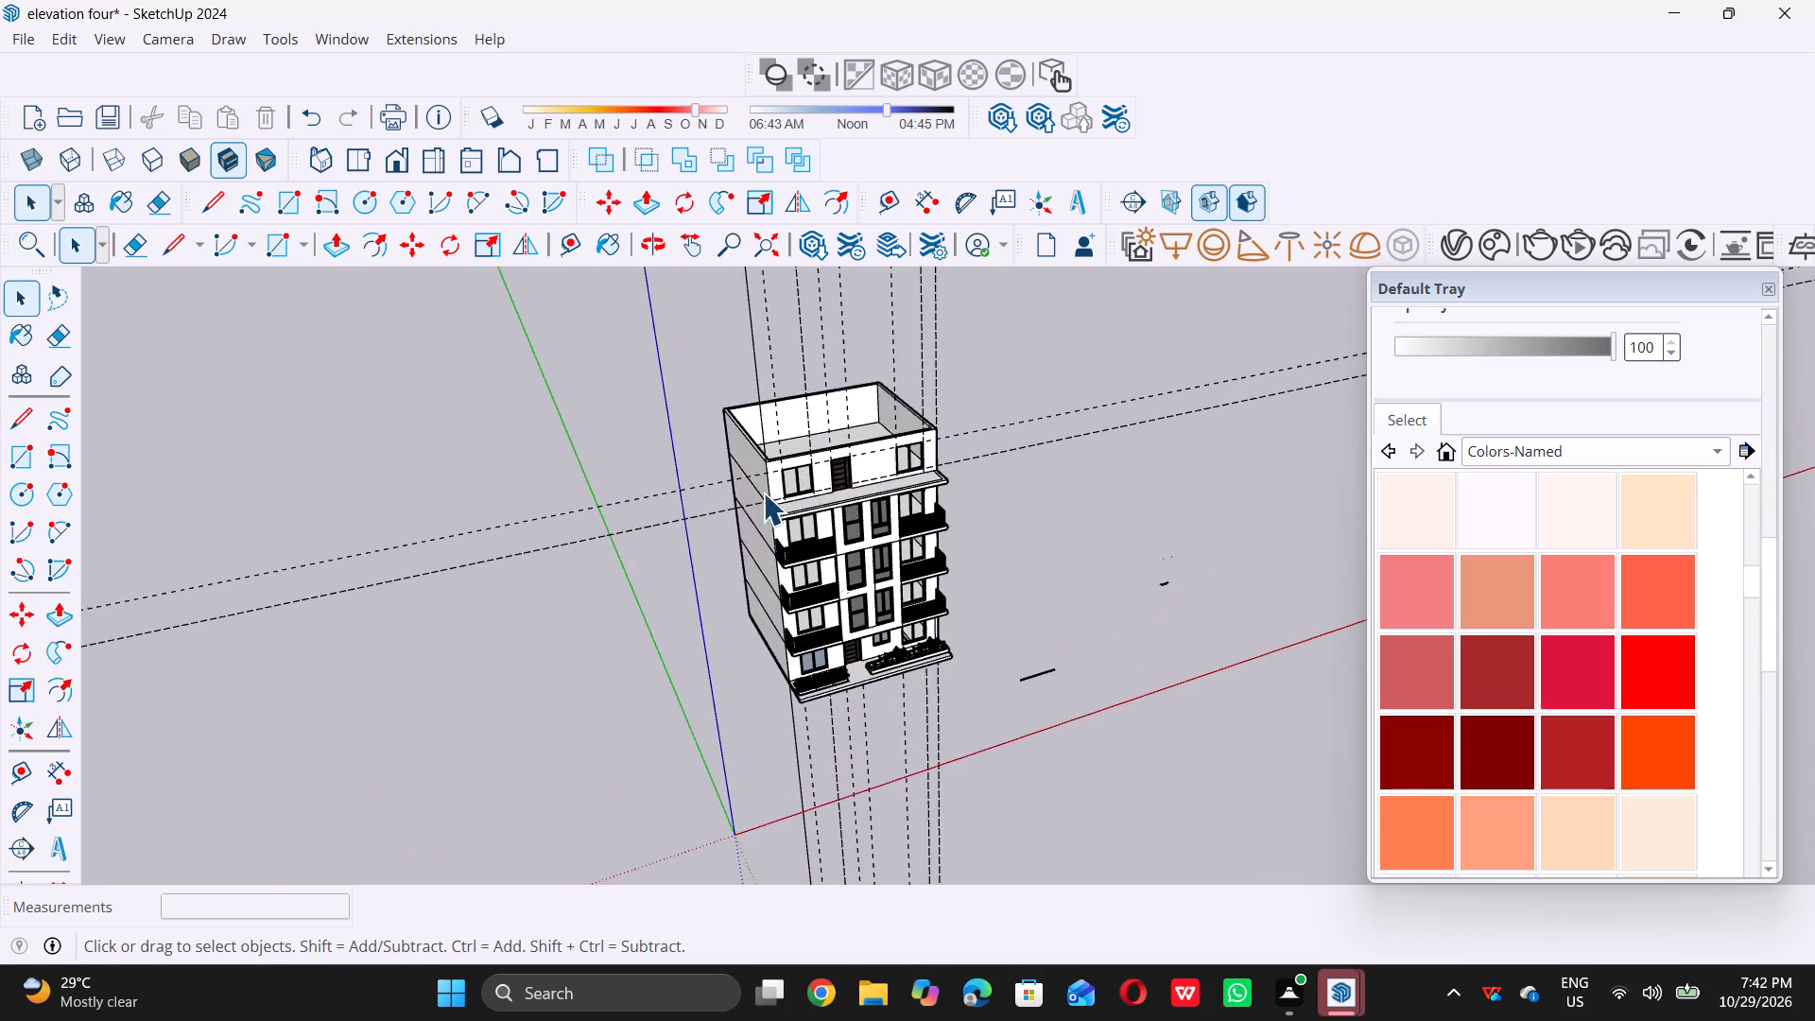
scroll(864, 493, "up", 1)
middle_click_drag(864, 493, 835, 489)
scroll(836, 489, "up", 4)
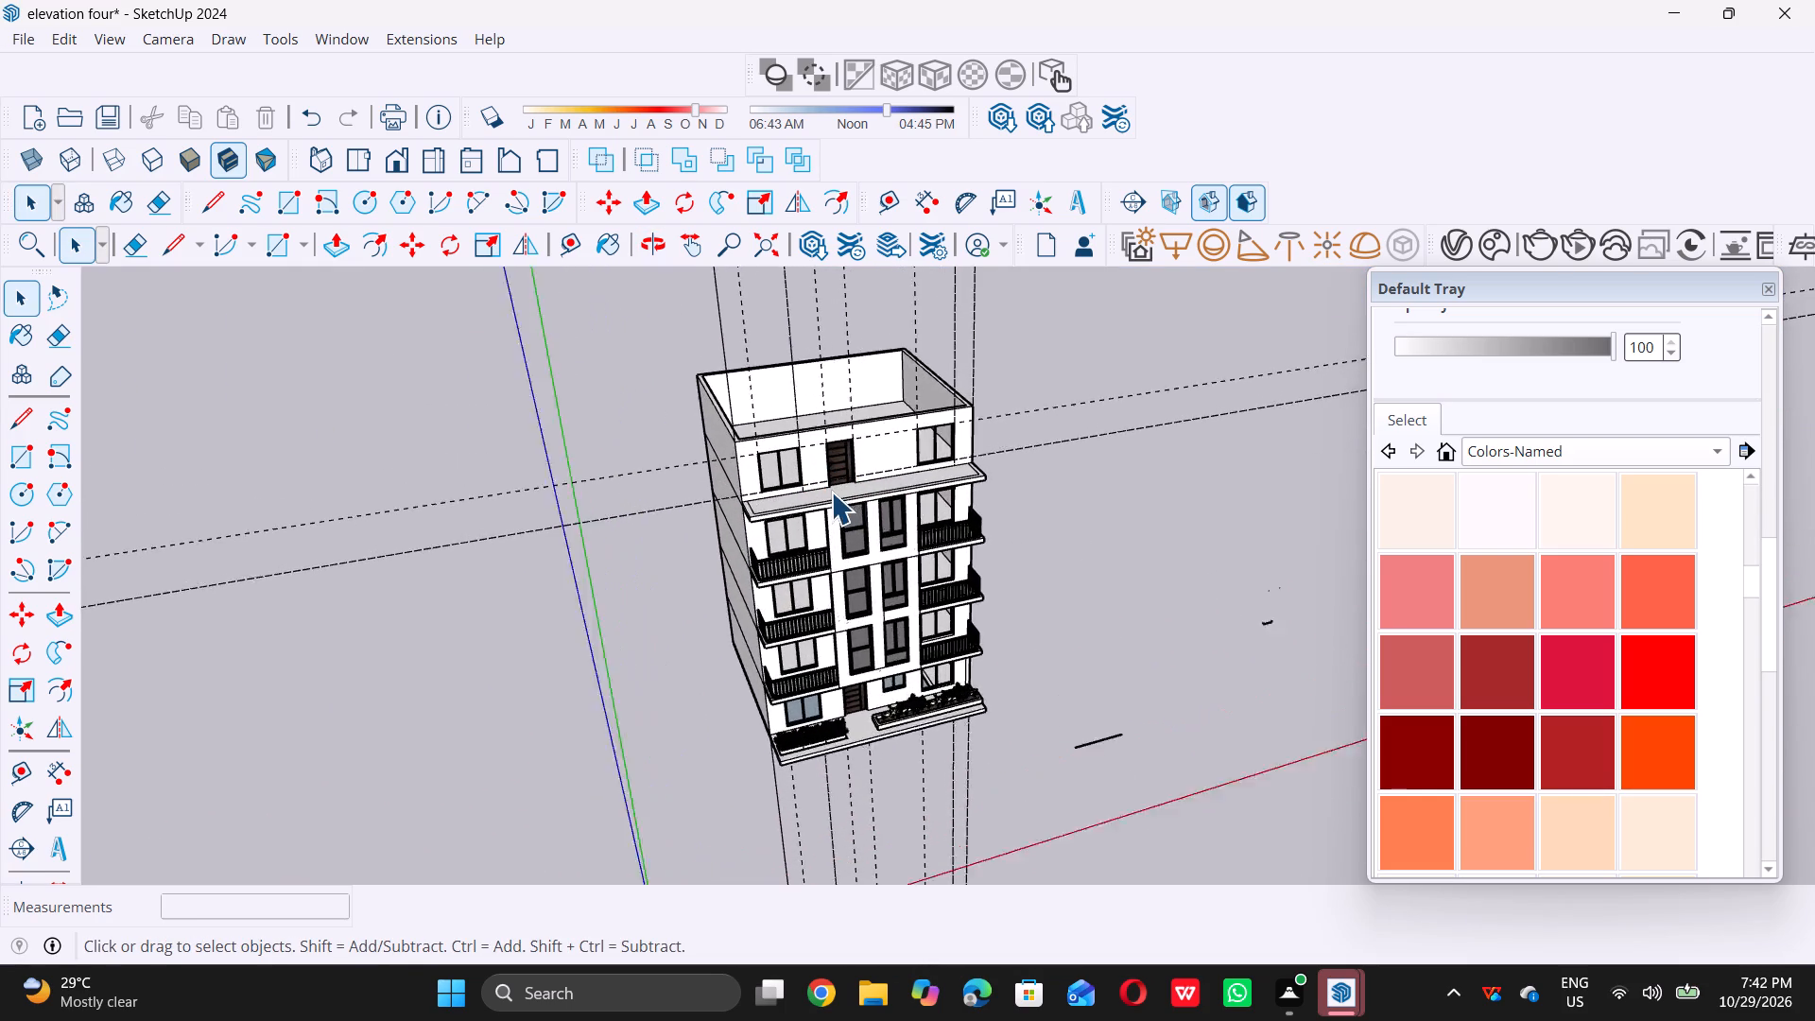
Draw a line up the projecting slab's front face from the recessed first balcony bay's inner wall corner, continuing across the slab's top border strip.
scroll(831, 492, "up", 6)
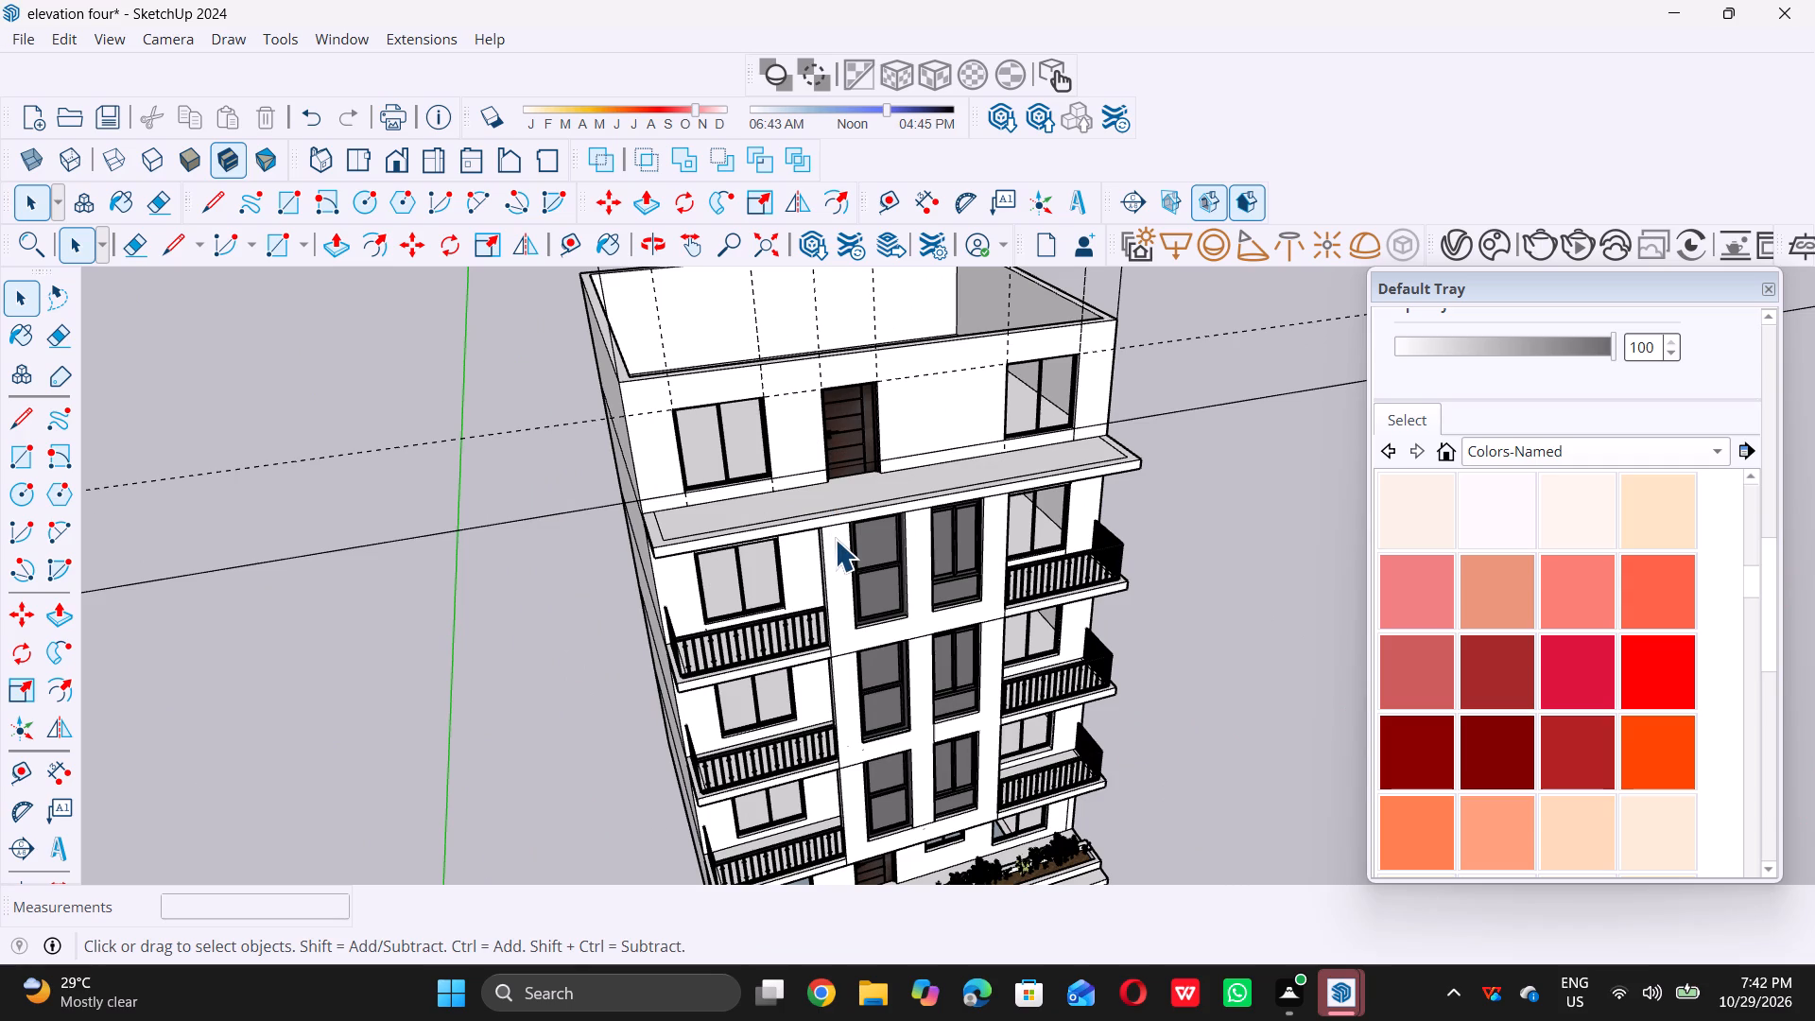
scroll(817, 512, "up", 4)
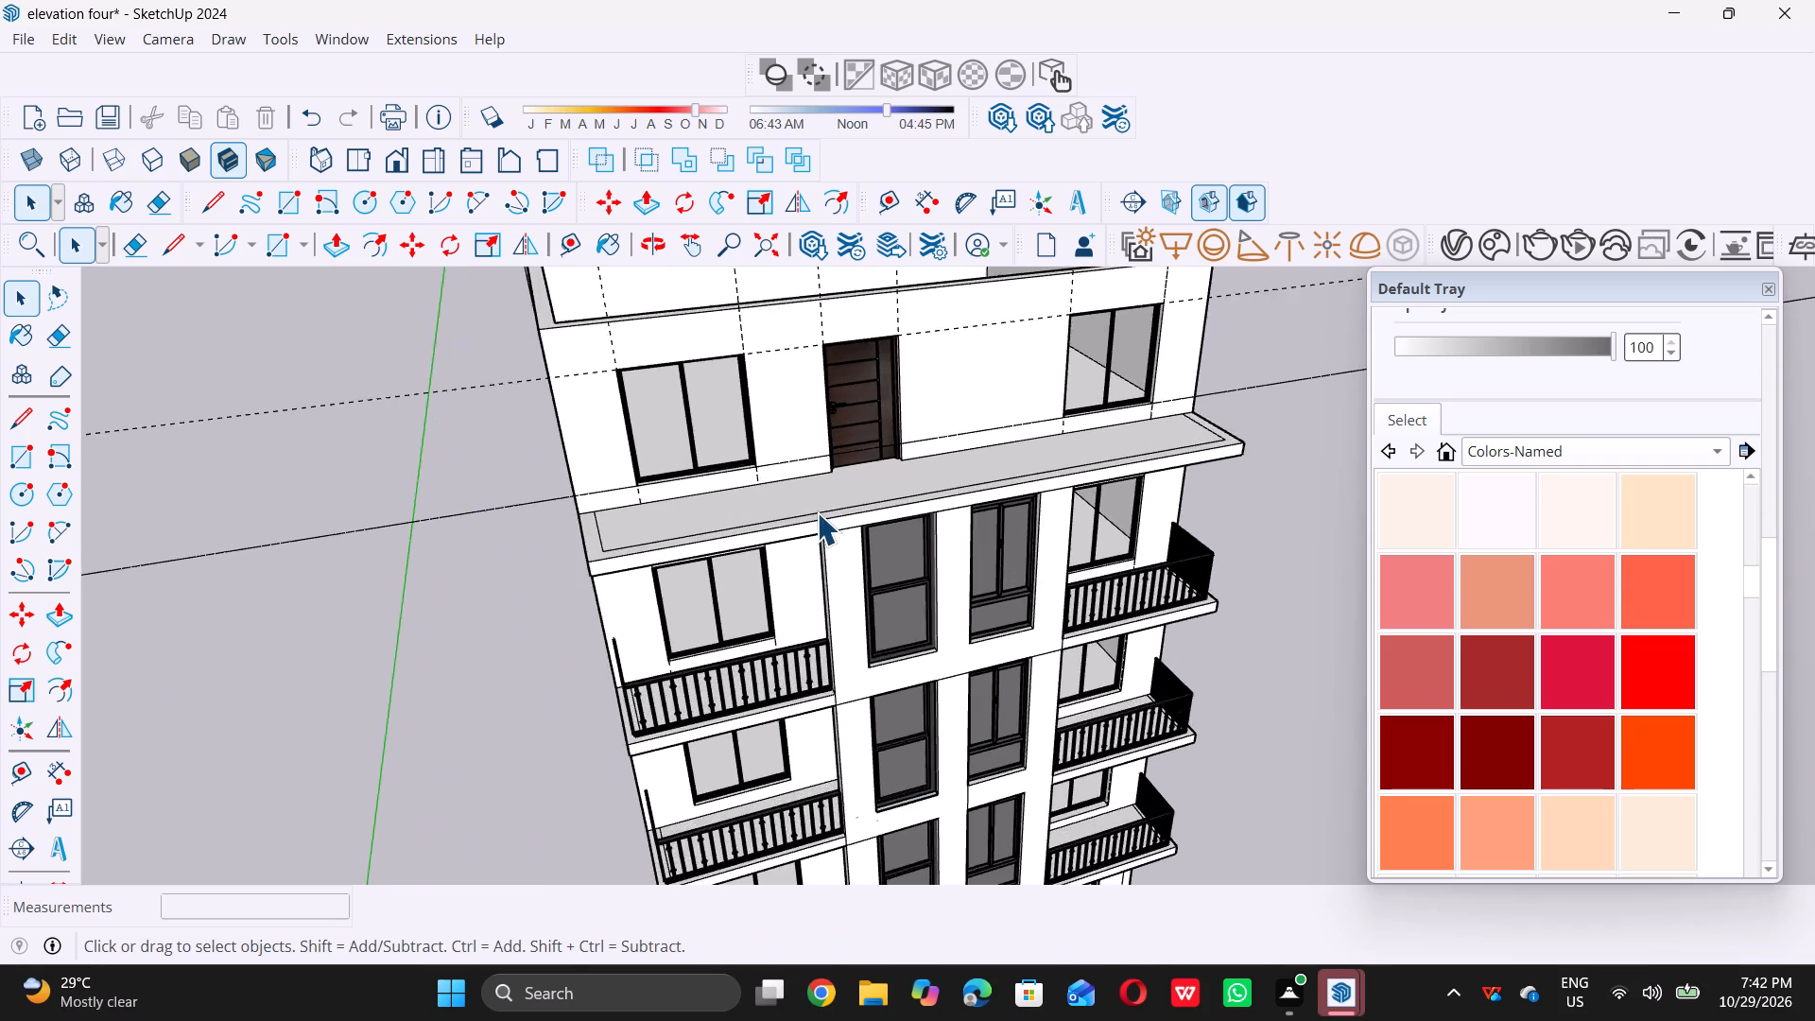
scroll(817, 512, "up", 3)
middle_click_drag(816, 510, 852, 528)
scroll(859, 535, "up", 10)
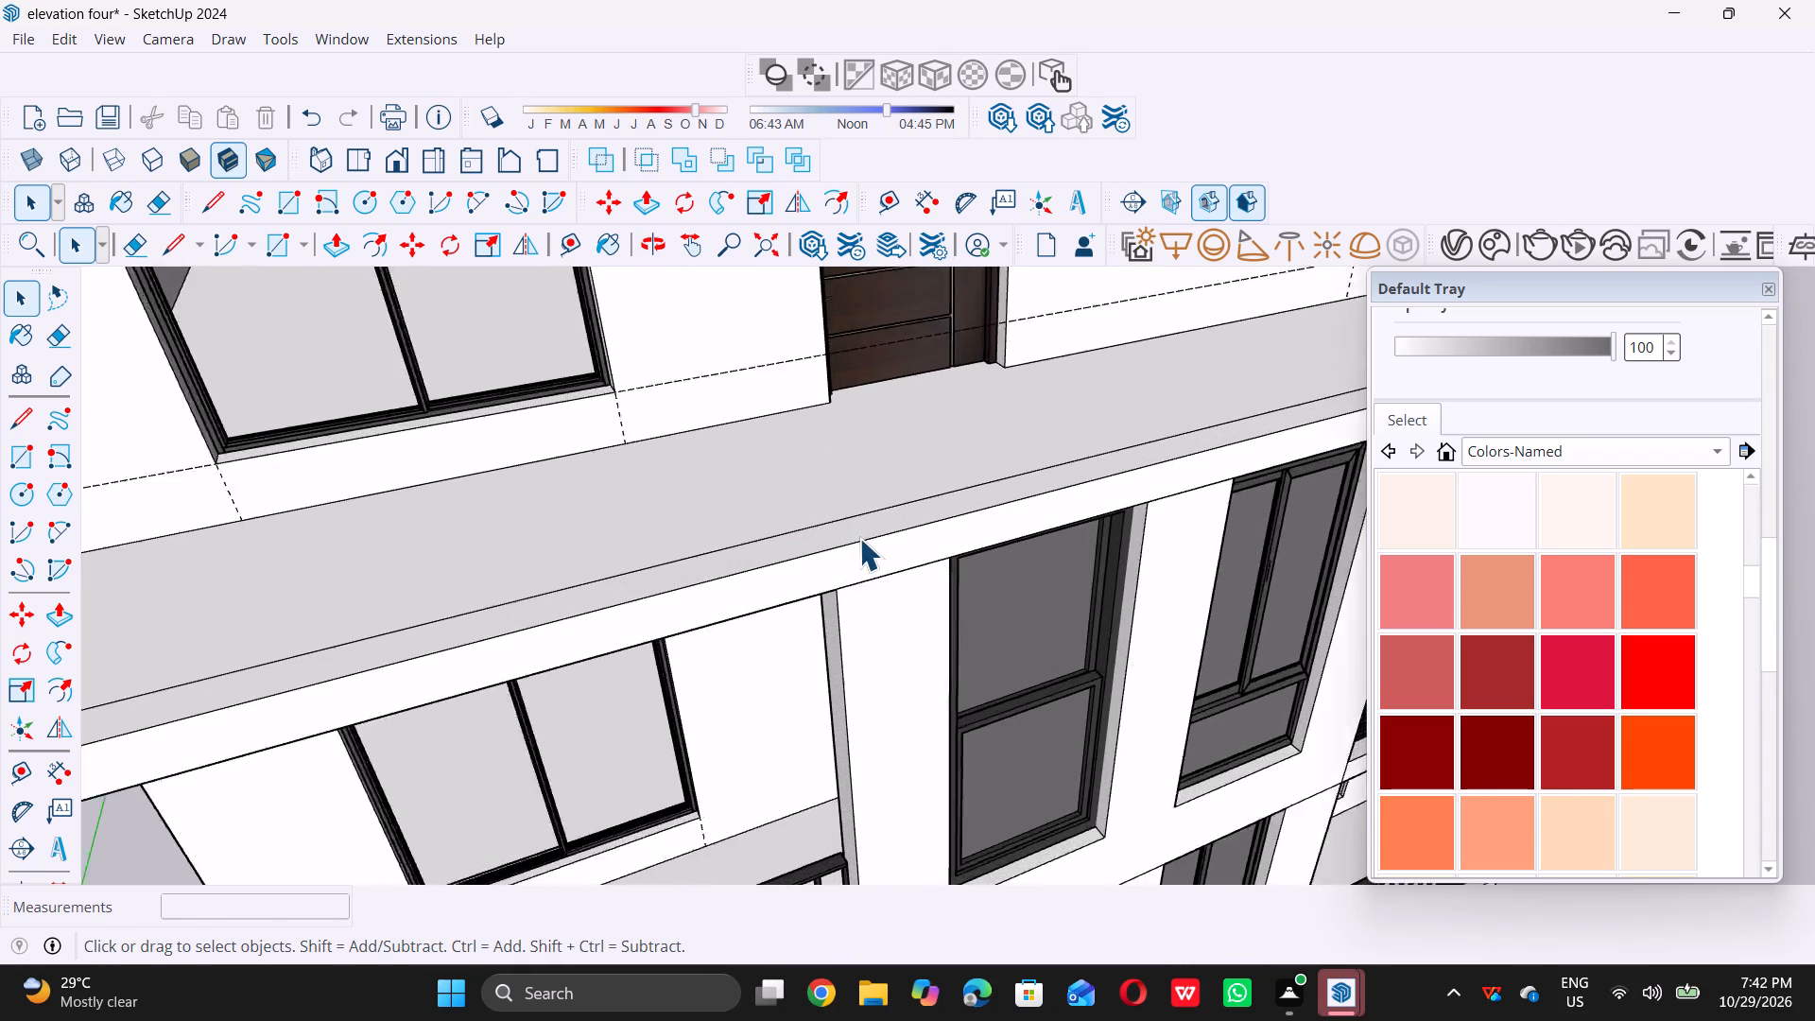
scroll(859, 538, "up", 2)
key("l")
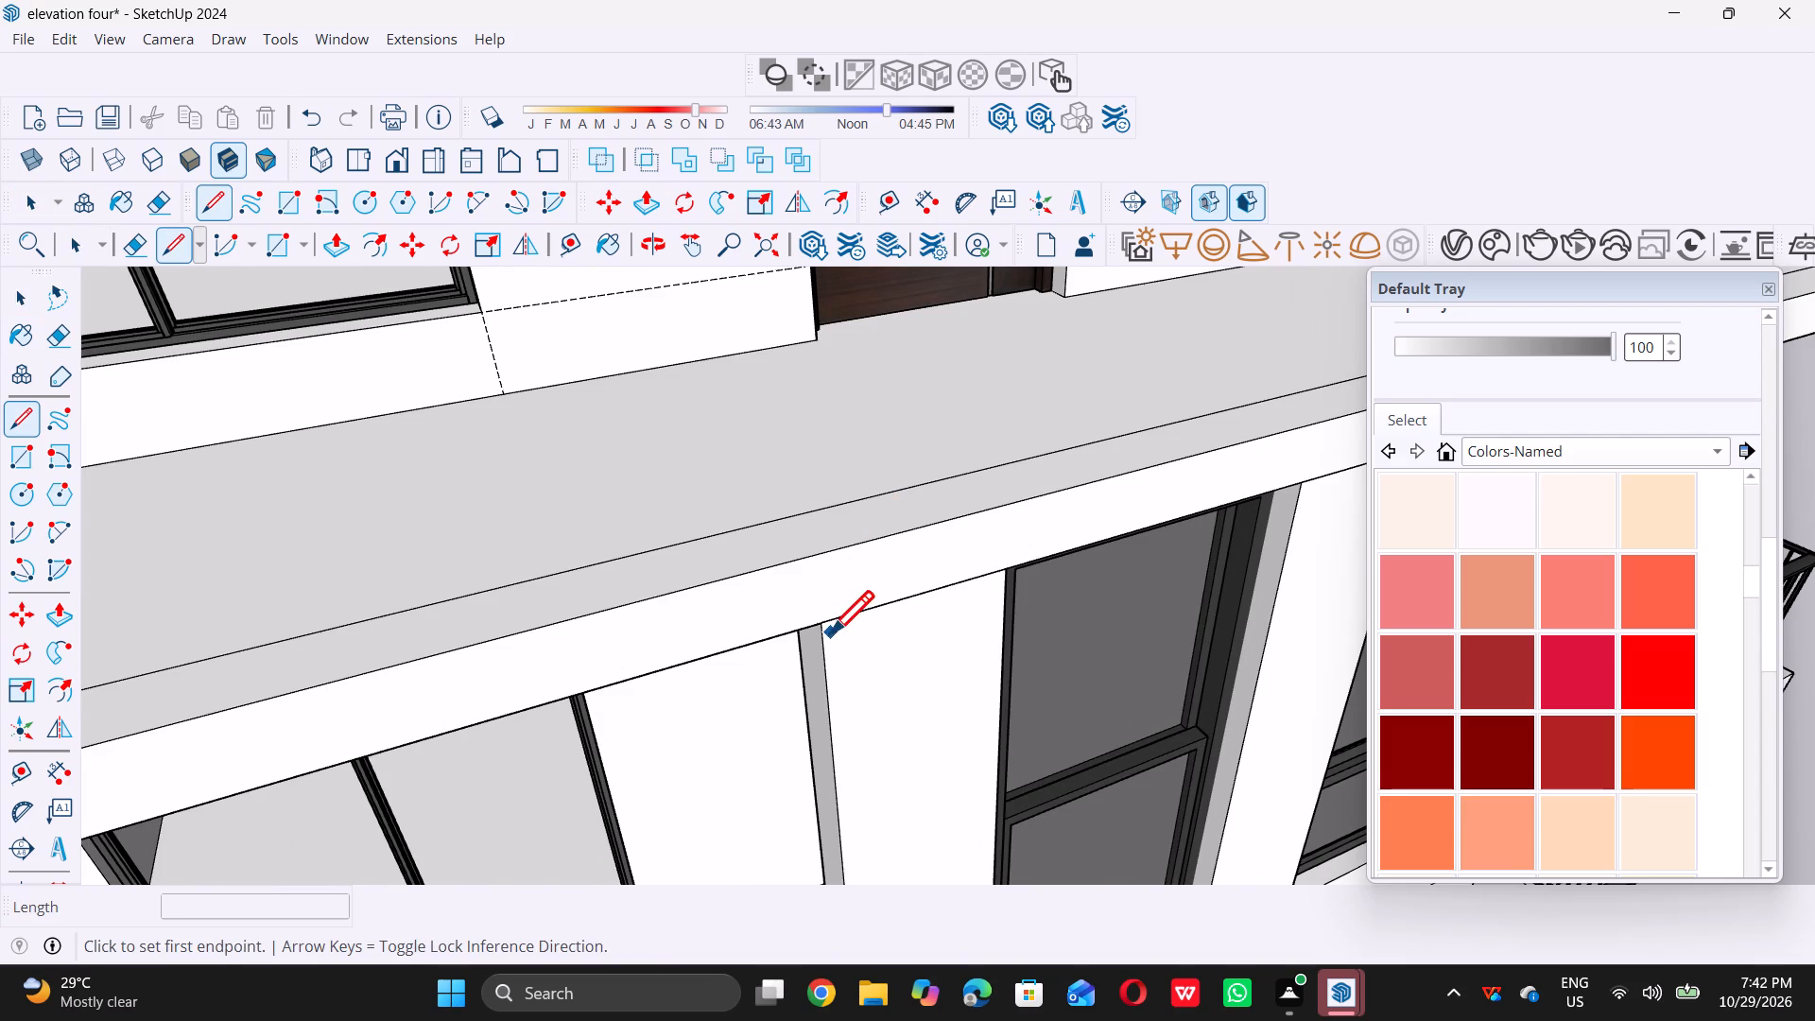
left_click(829, 623)
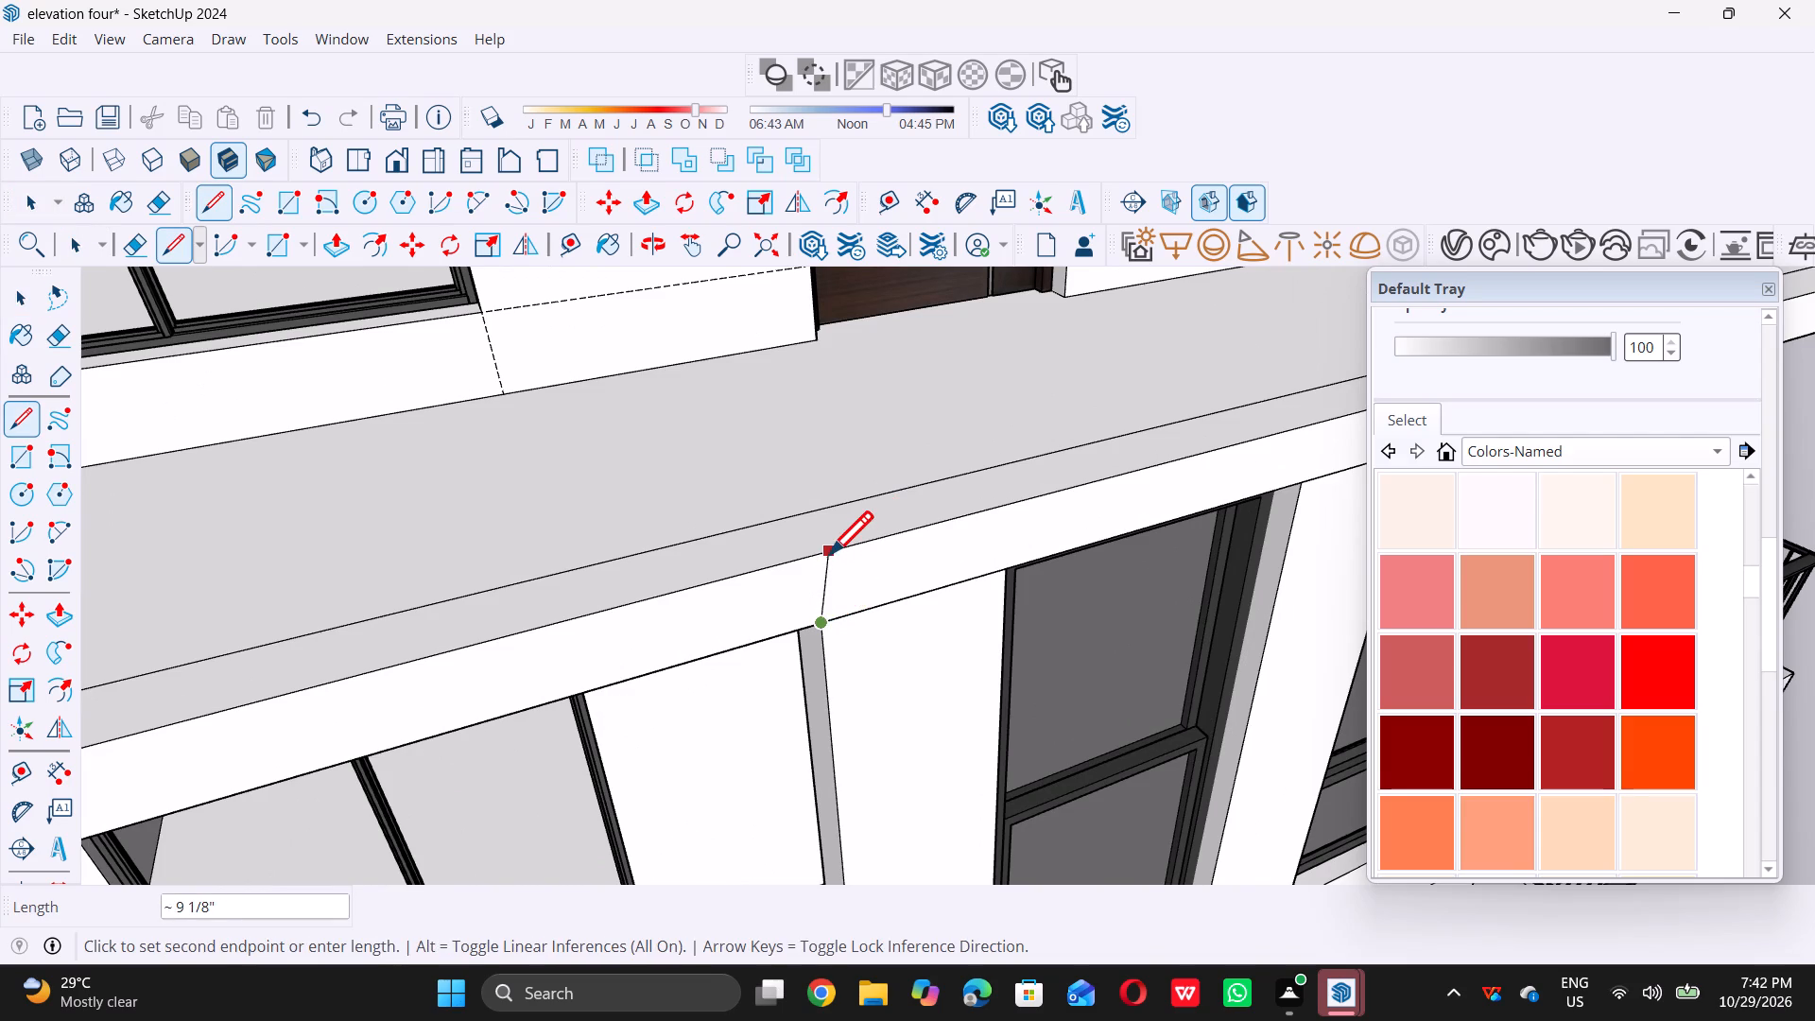
left_click(822, 553)
scroll(792, 511, "up", 4)
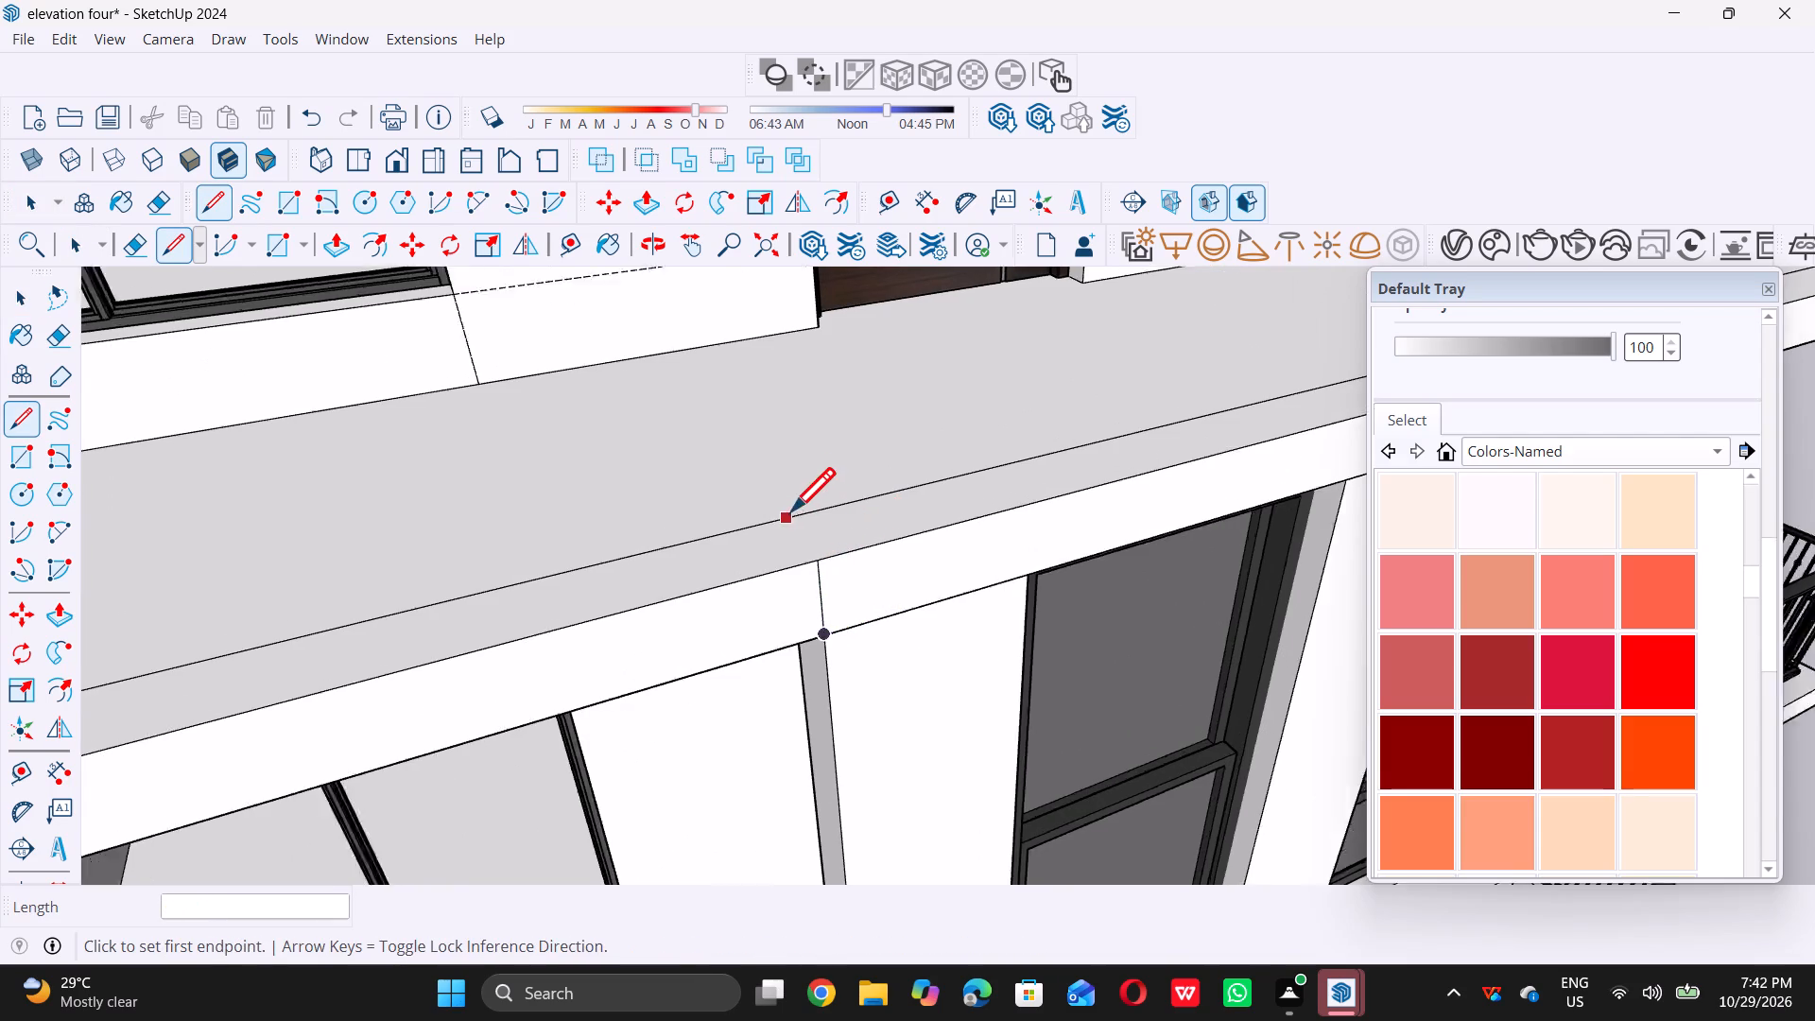
scroll(791, 510, "up", 2)
double_click(838, 595)
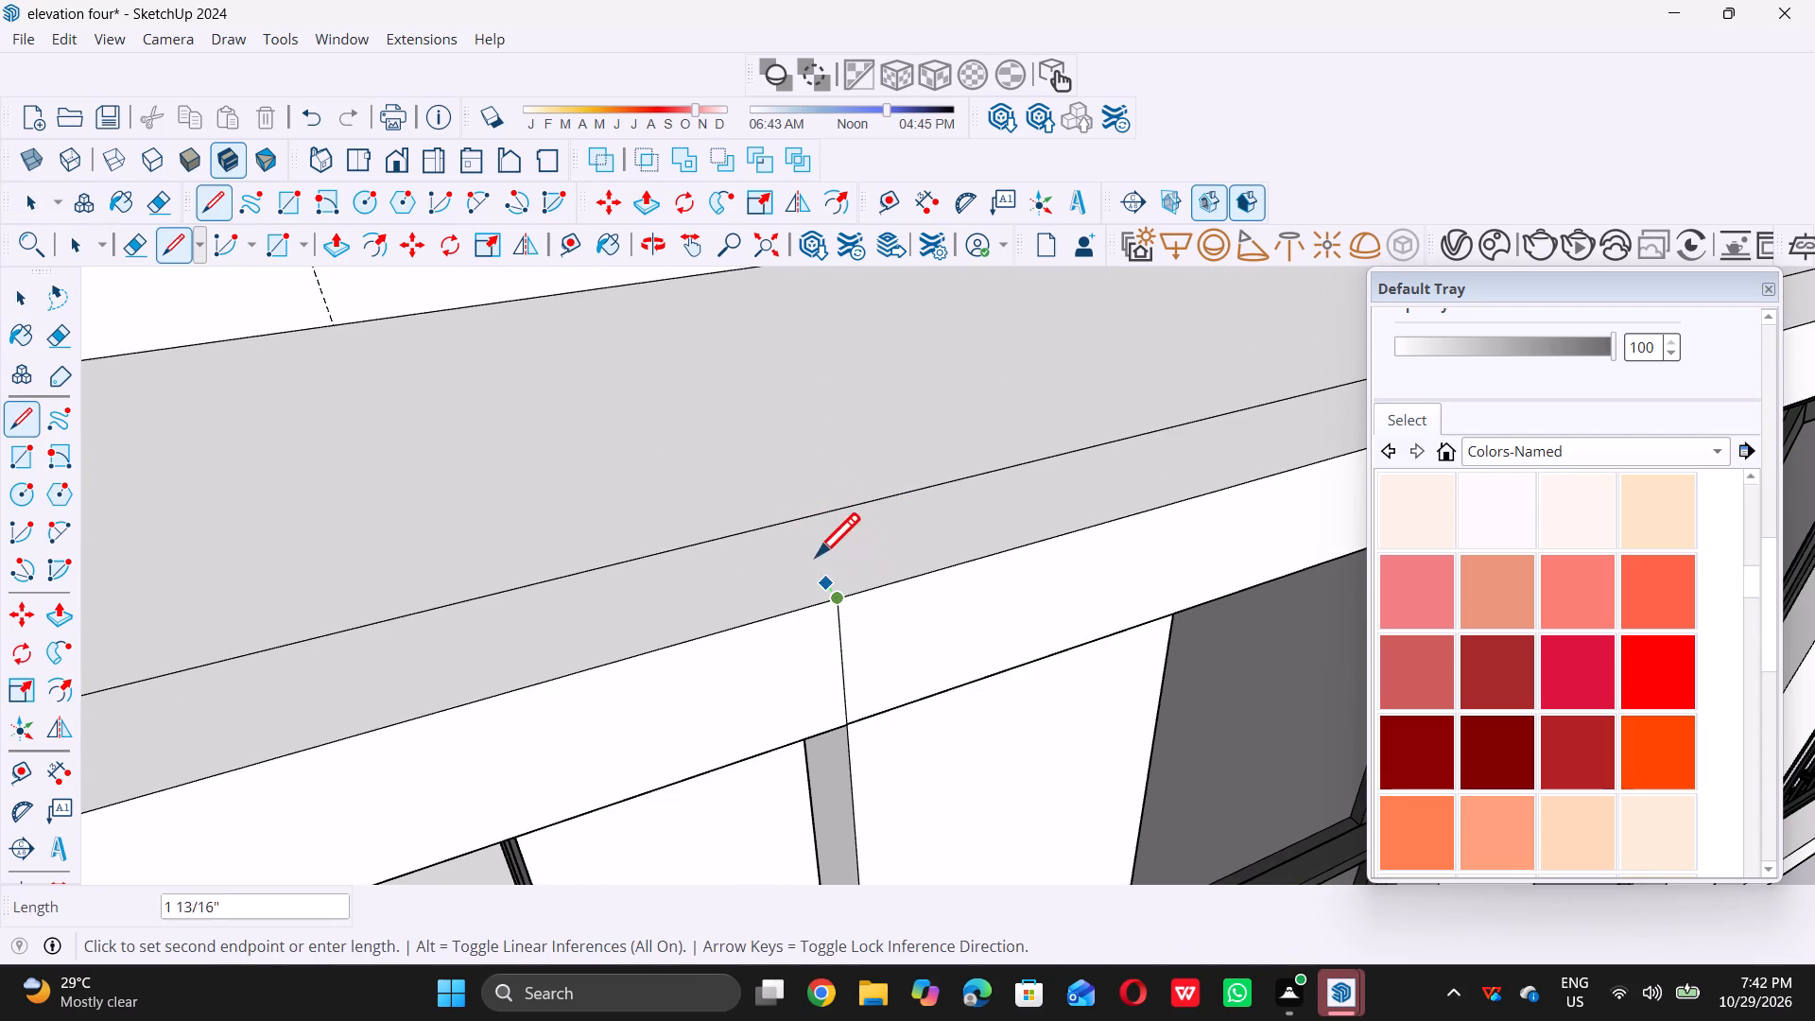
double_click(789, 533)
Draw a line up the slab's front face from the other balcony bay's inner wall corner, continuing 9" across the top border strip.
scroll(786, 578, "down", 8)
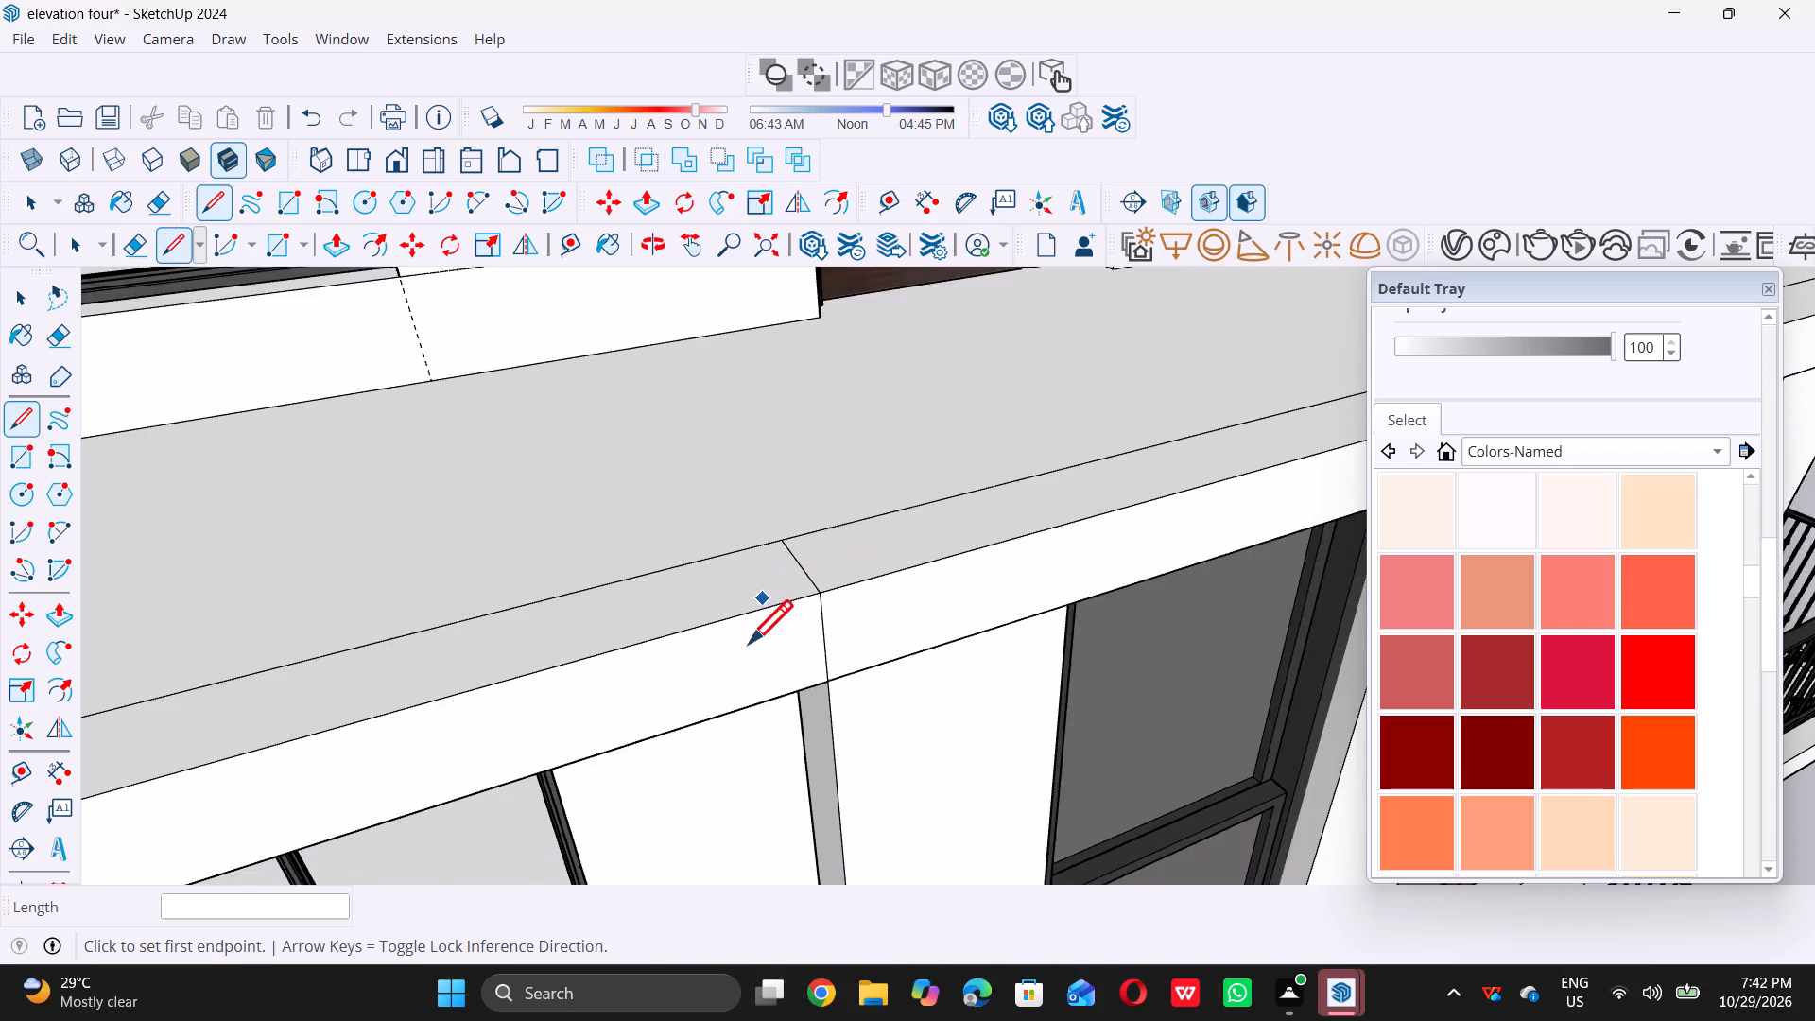
scroll(749, 643, "down", 11)
scroll(813, 645, "down", 10)
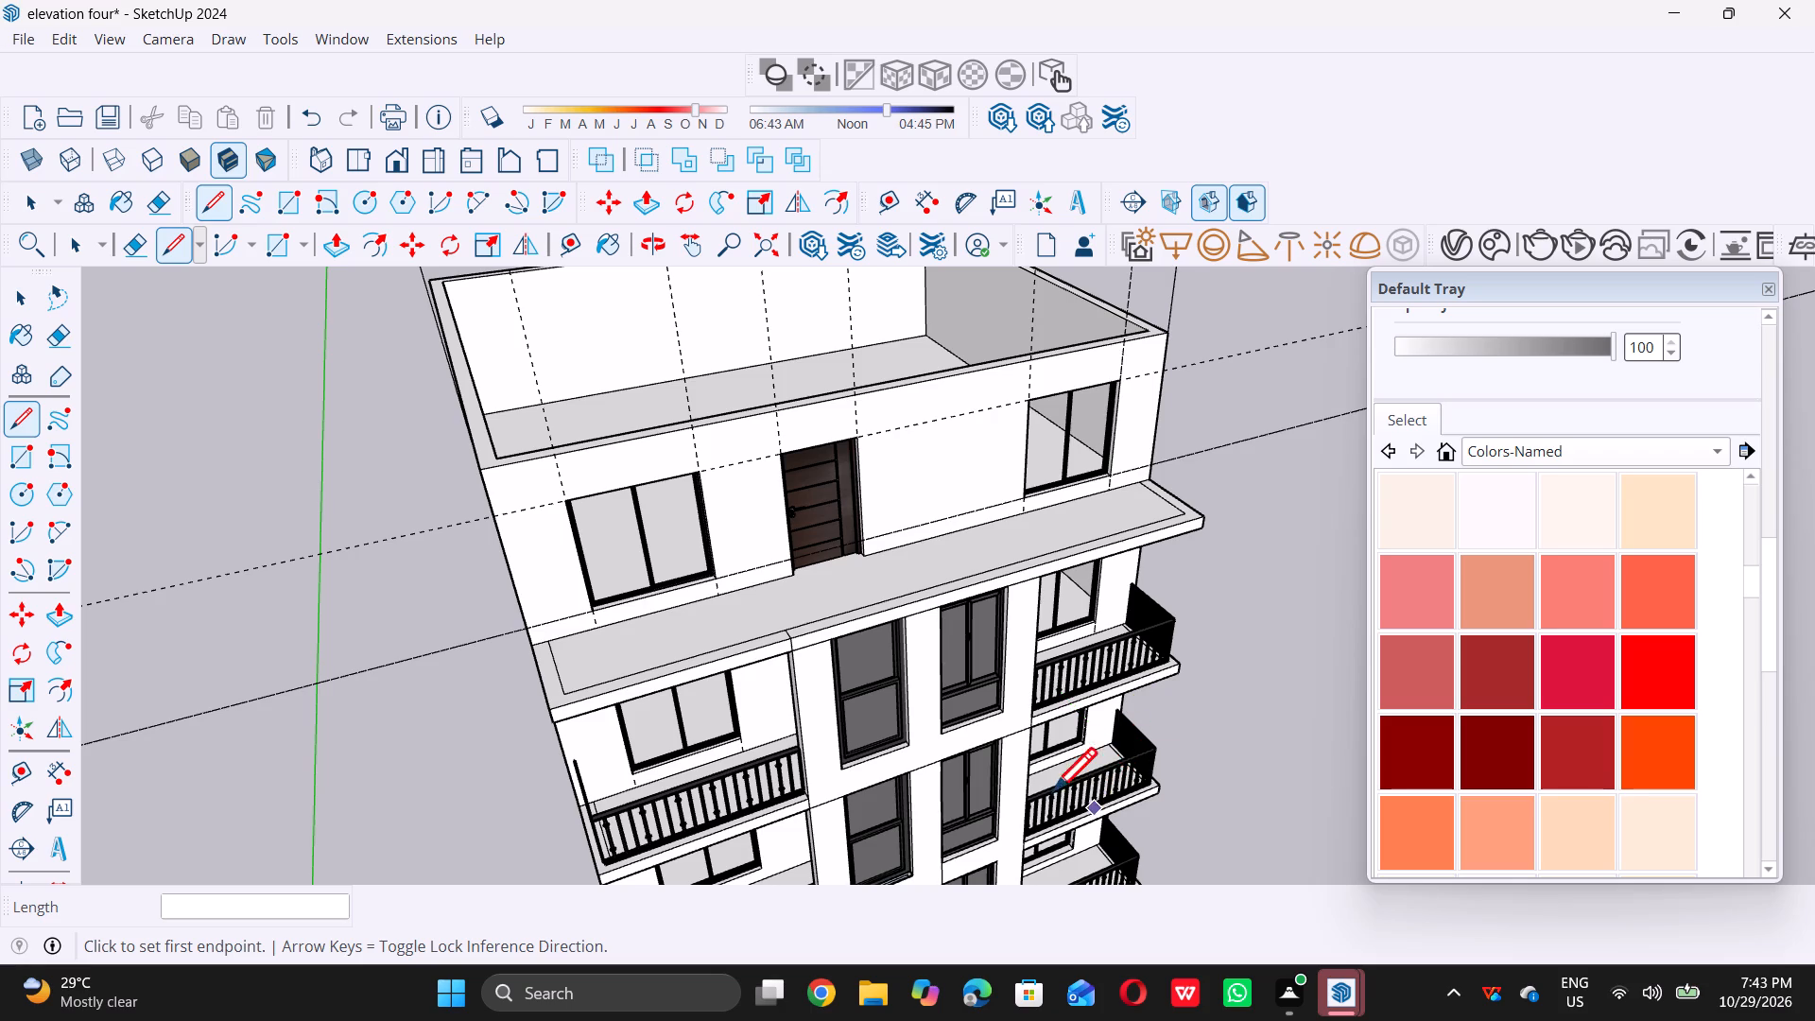
scroll(1040, 719, "down", 5)
scroll(1076, 679, "up", 6)
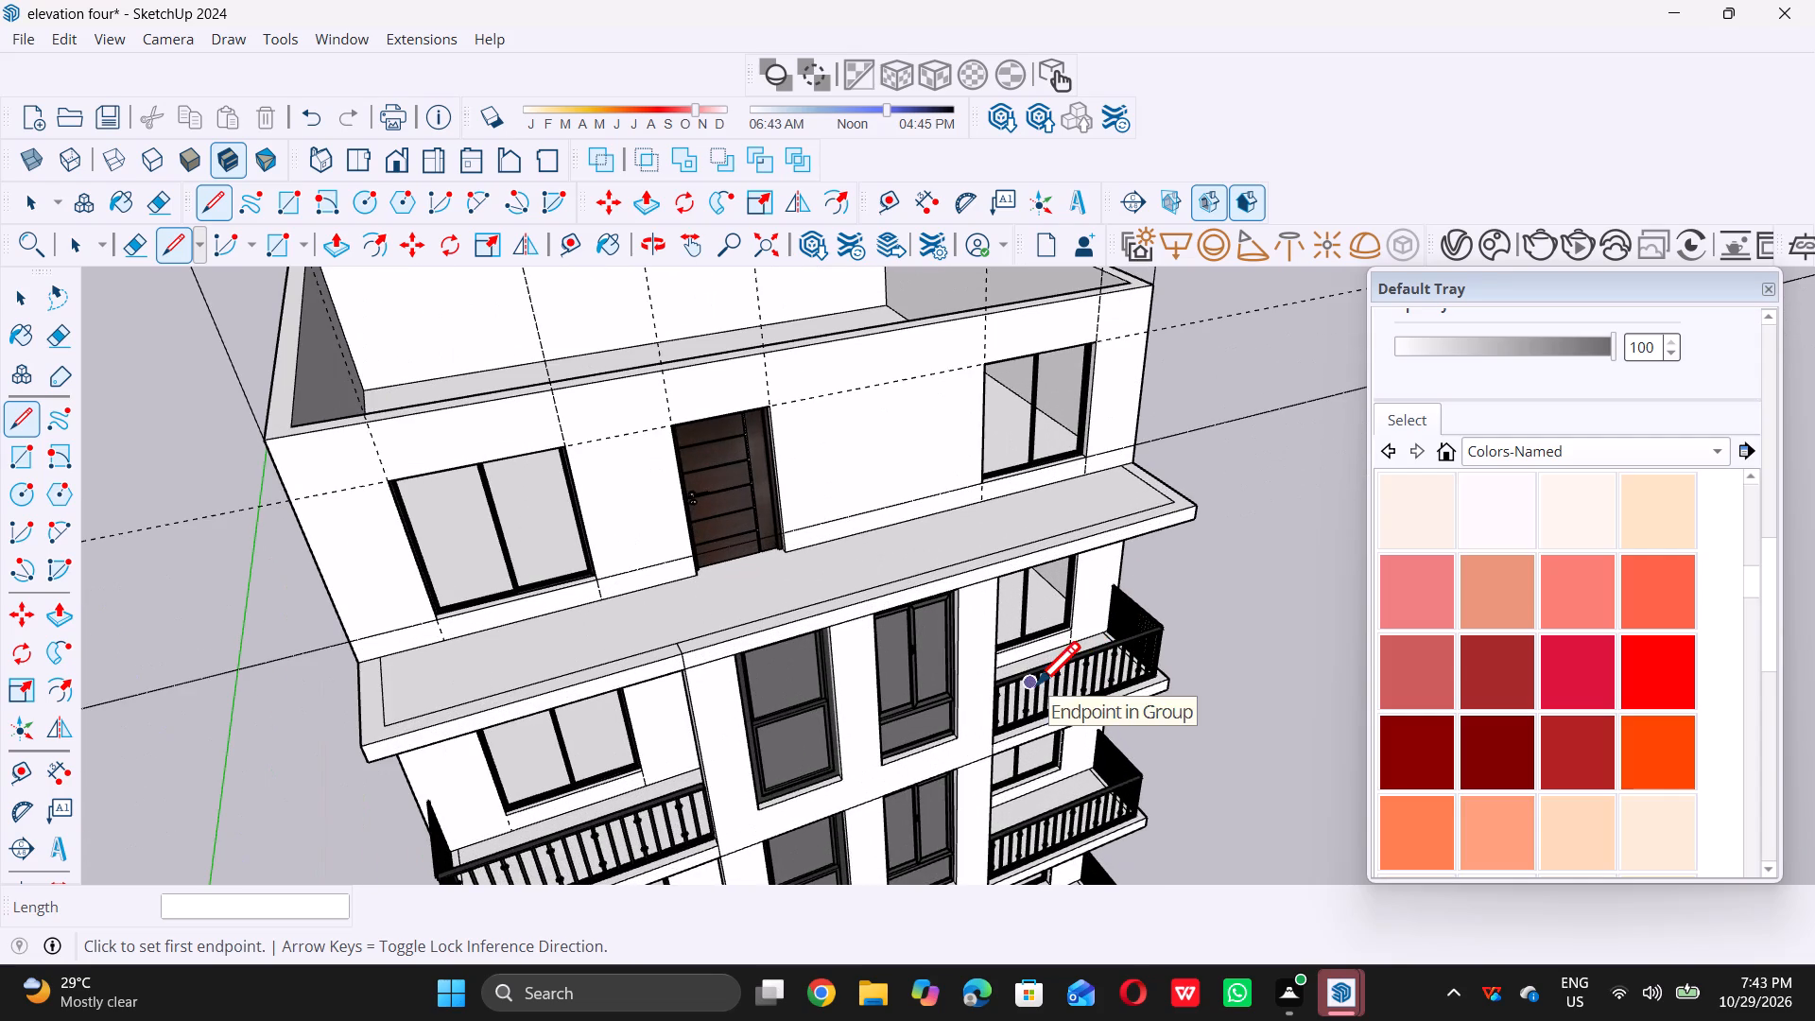
scroll(1037, 543, "up", 14)
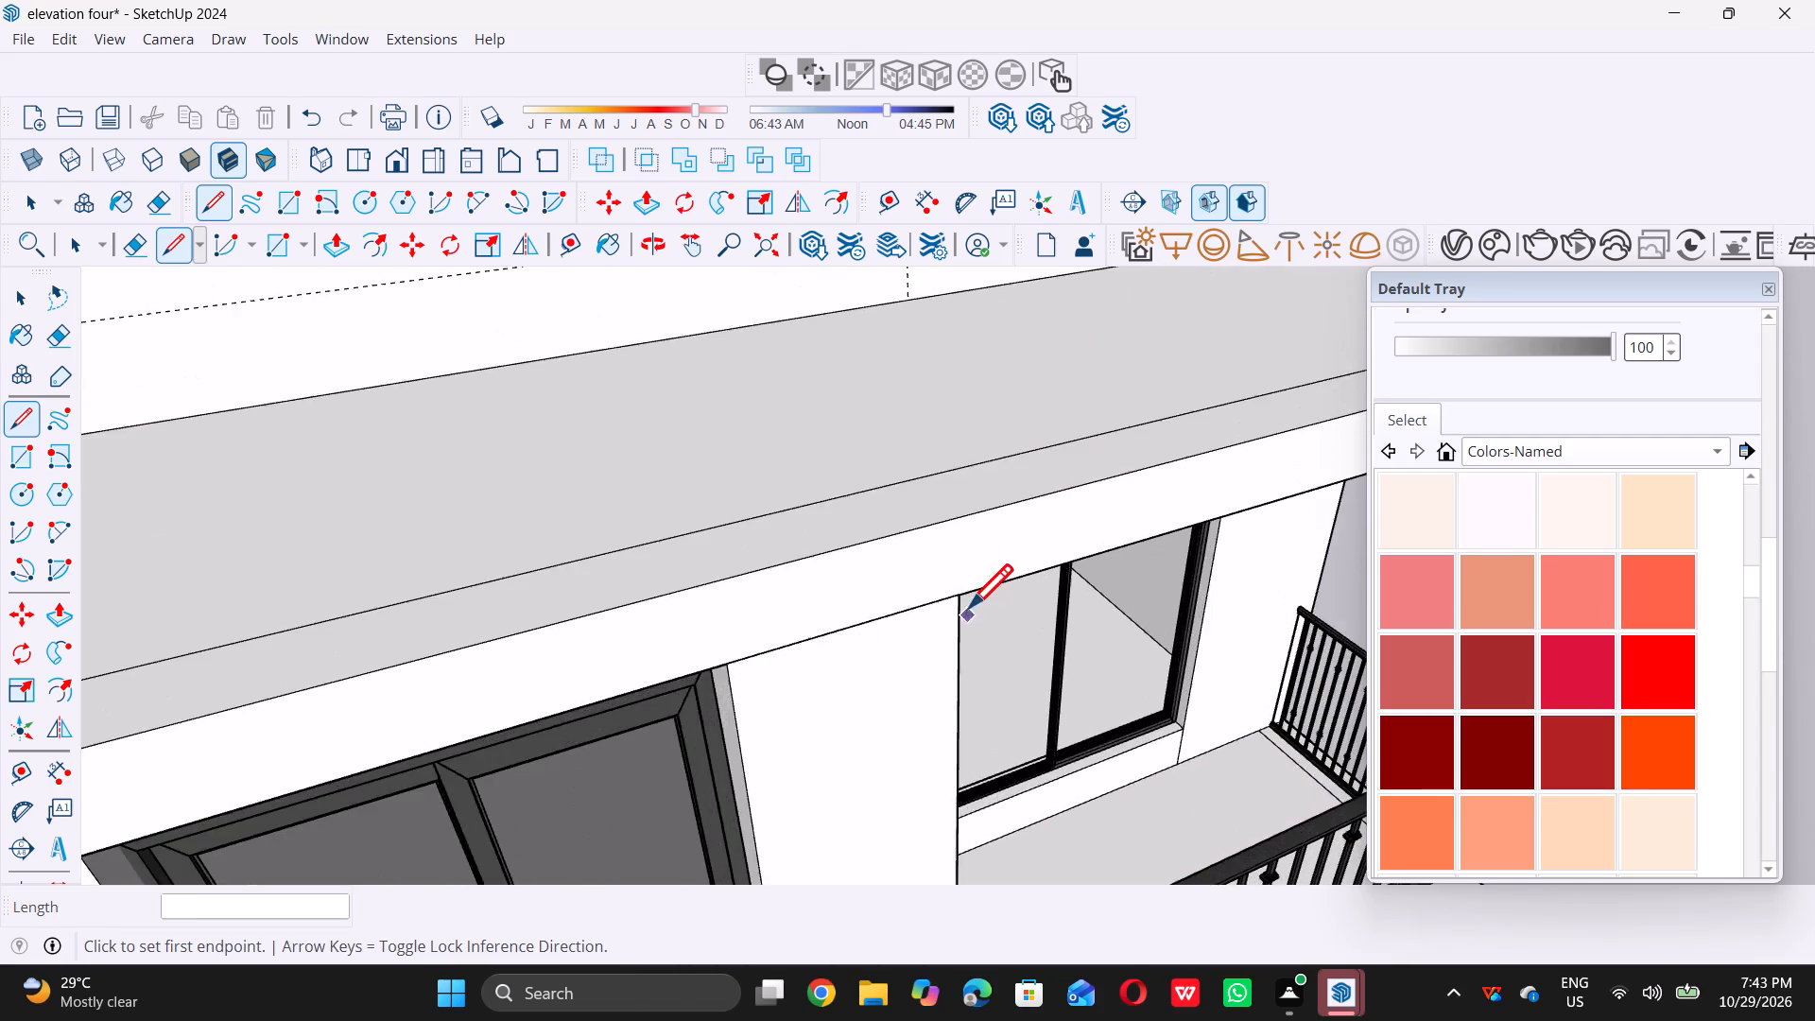
scroll(969, 607, "up", 3)
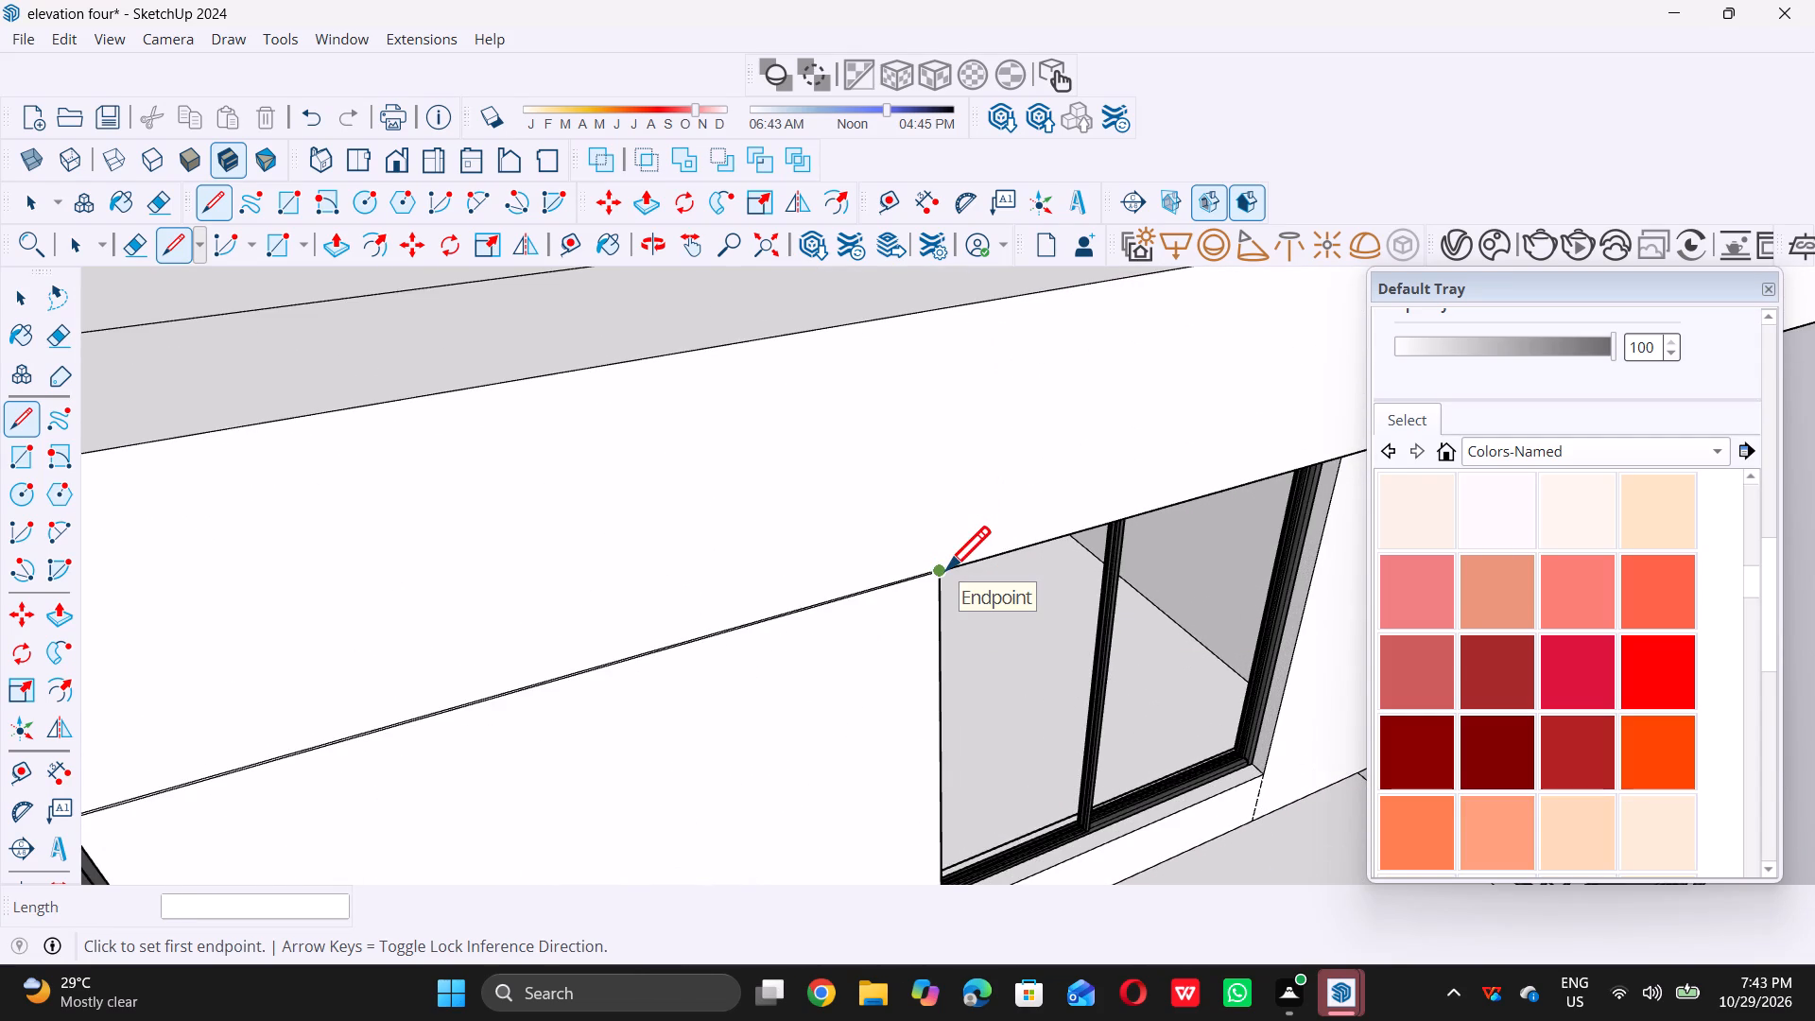
triple_click(946, 569)
scroll(946, 569, "down", 6)
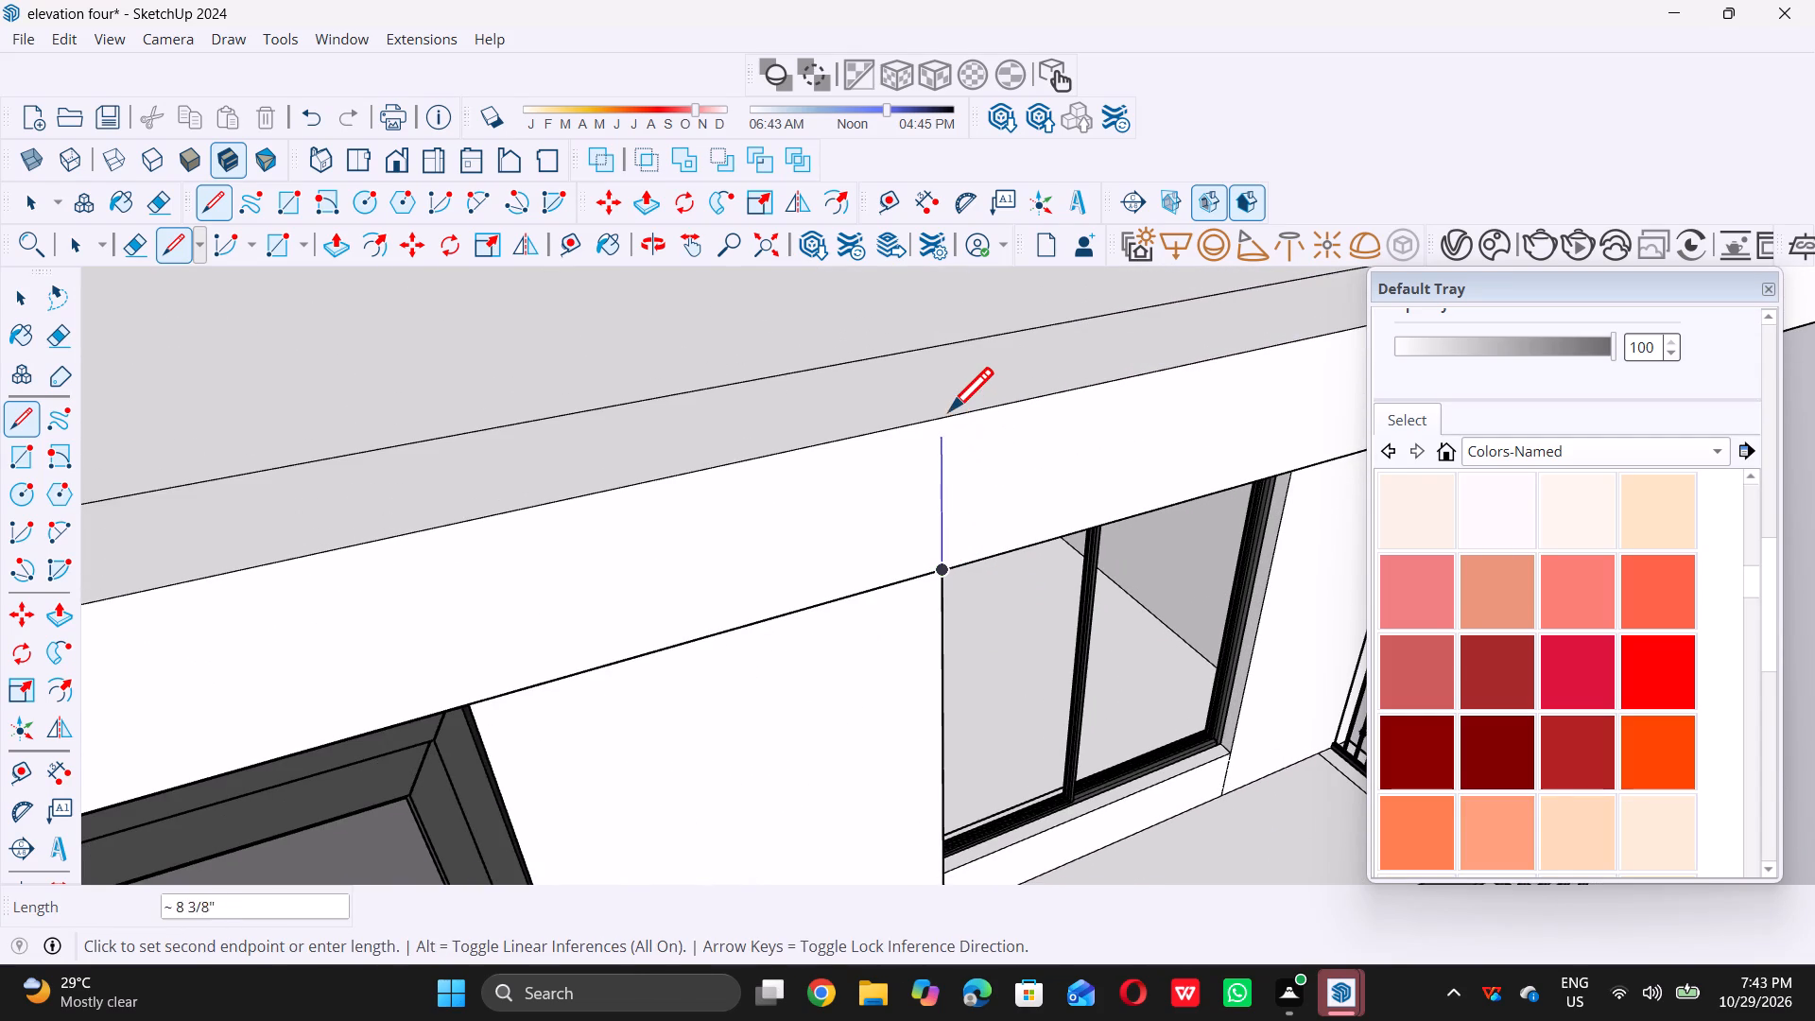
triple_click(948, 408)
scroll(949, 473, "down", 4)
middle_click_drag(948, 610, 977, 691)
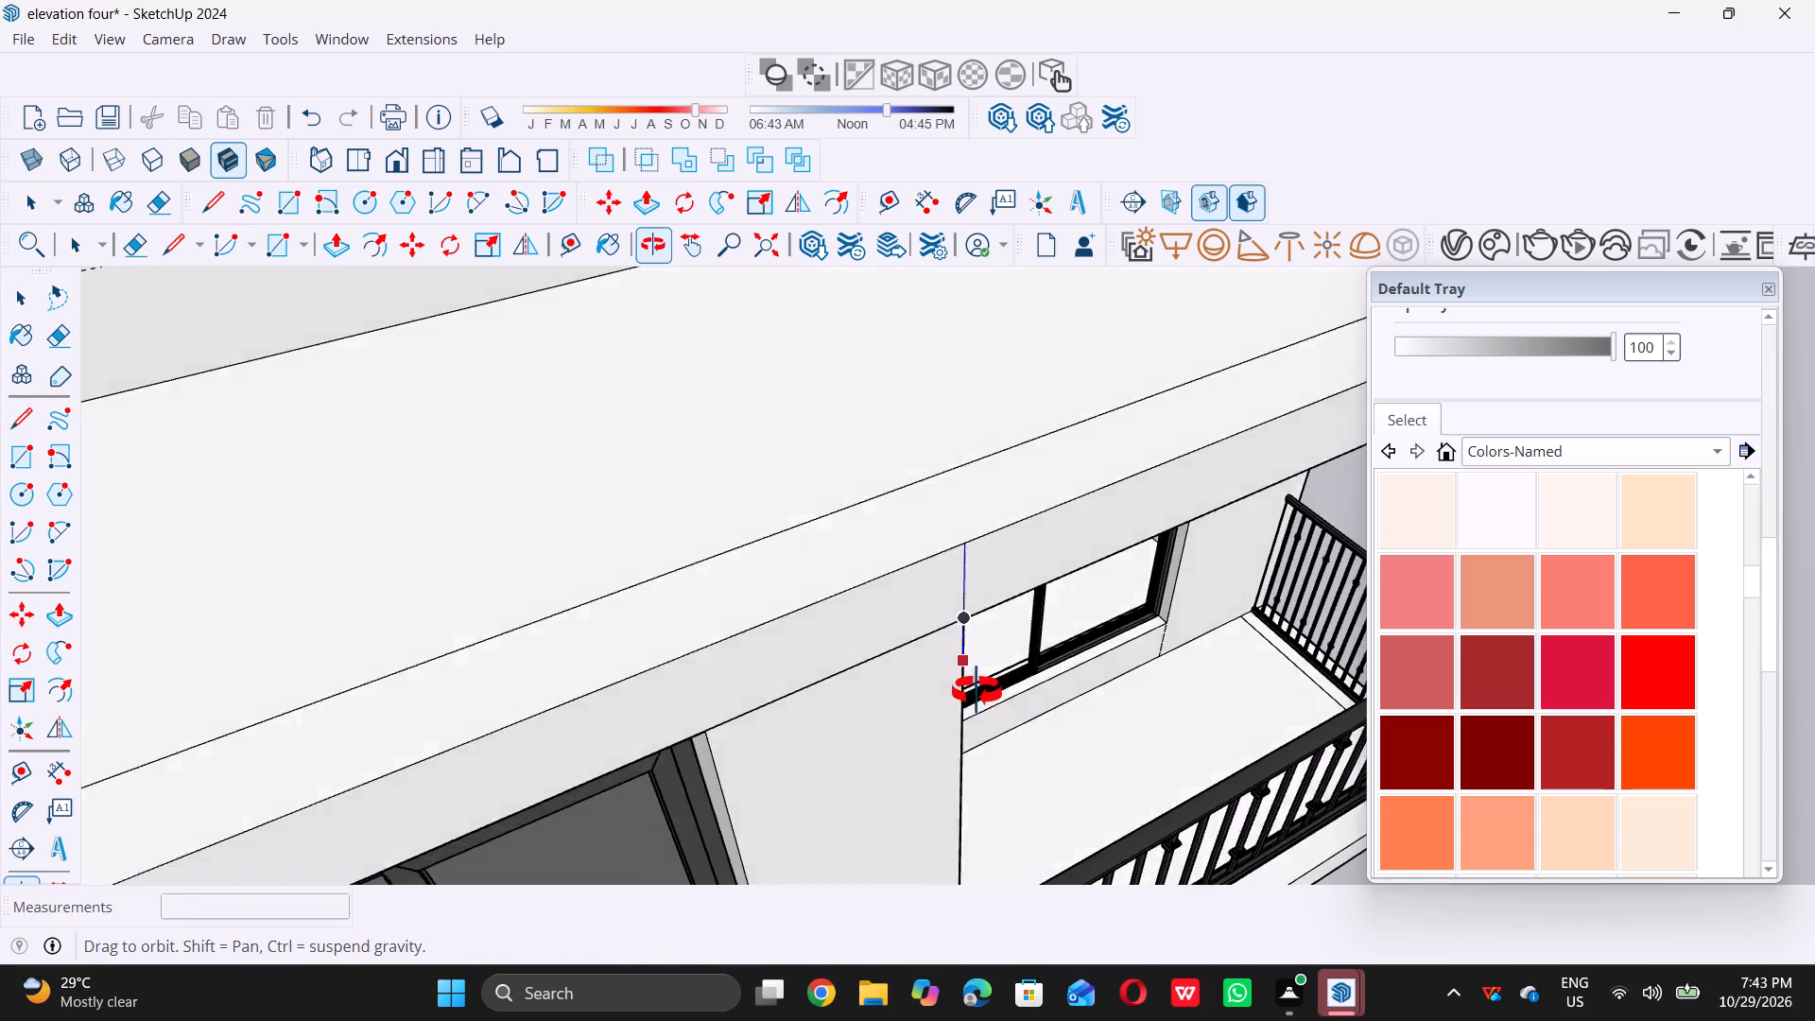
middle_click_drag(977, 691, 980, 684)
scroll(973, 515, "up", 7)
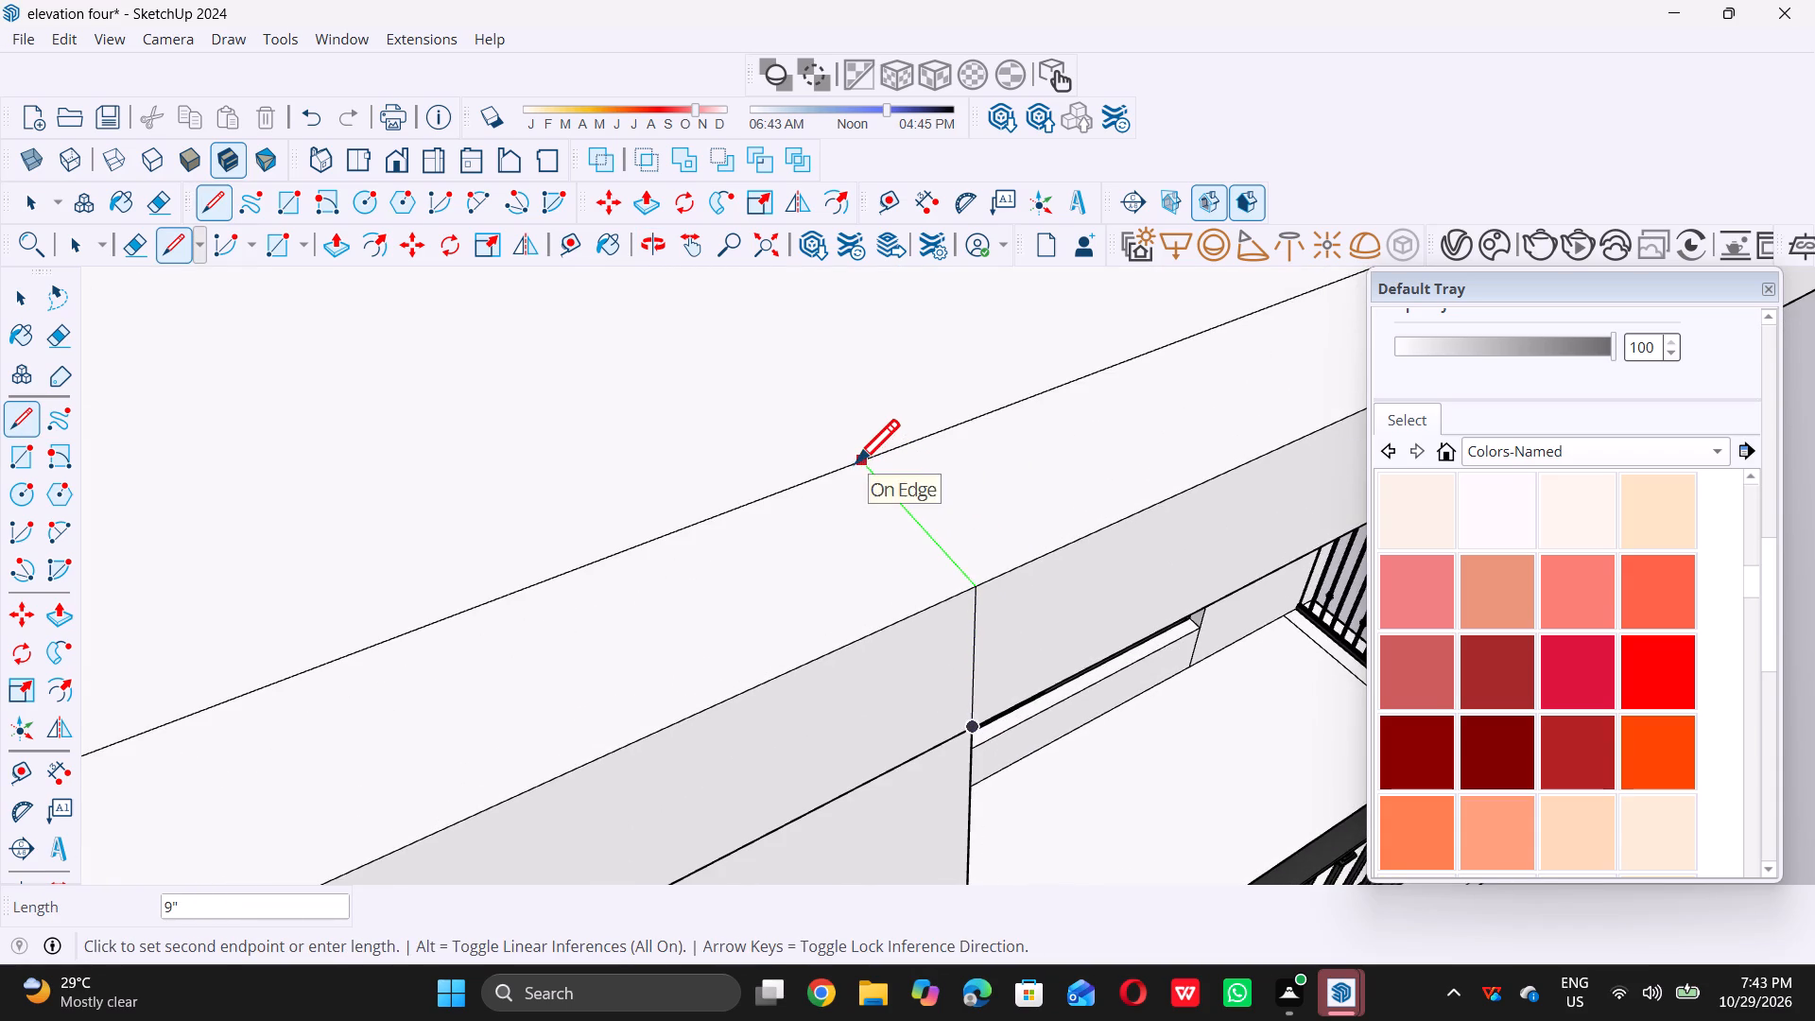
double_click(856, 461)
key("space")
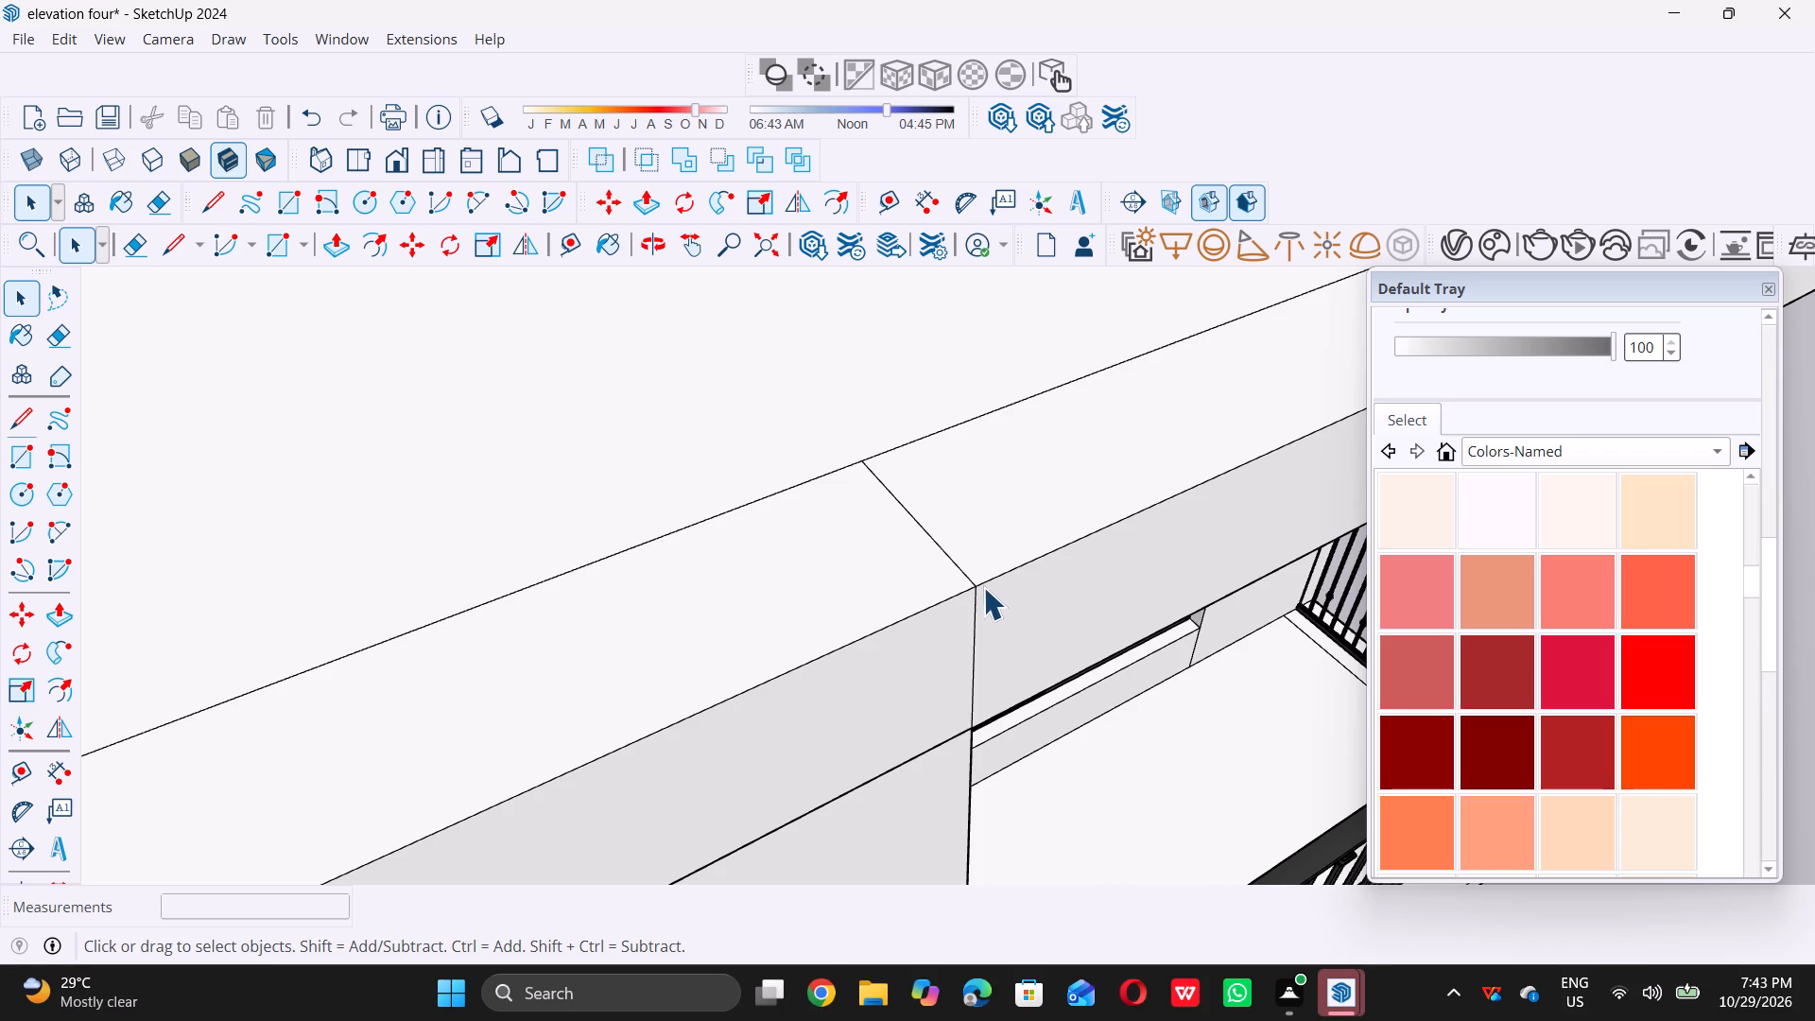
Draw an upright rotated rectangle 9" high along the full outer top edge of the roof's rear parapet wall.
scroll(1091, 517, "down", 20)
scroll(1091, 517, "down", 3)
scroll(1181, 452, "down", 4)
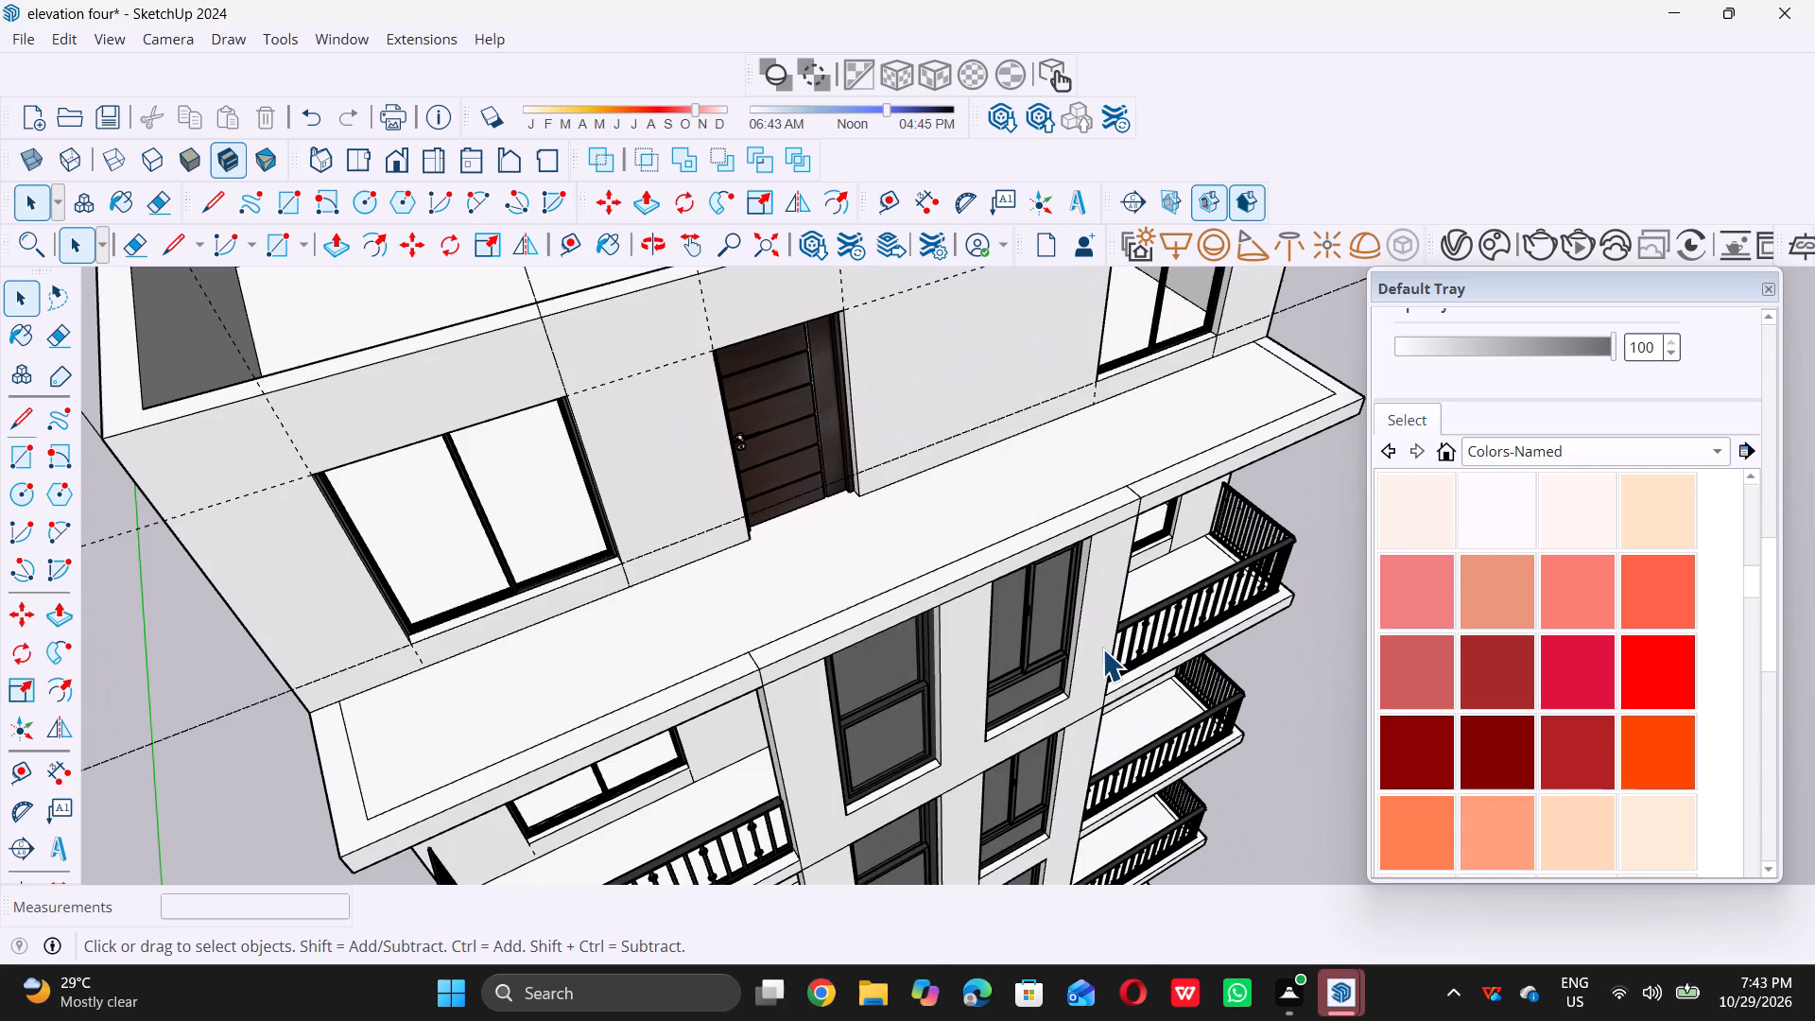
scroll(1100, 663, "down", 4)
scroll(861, 687, "down", 5)
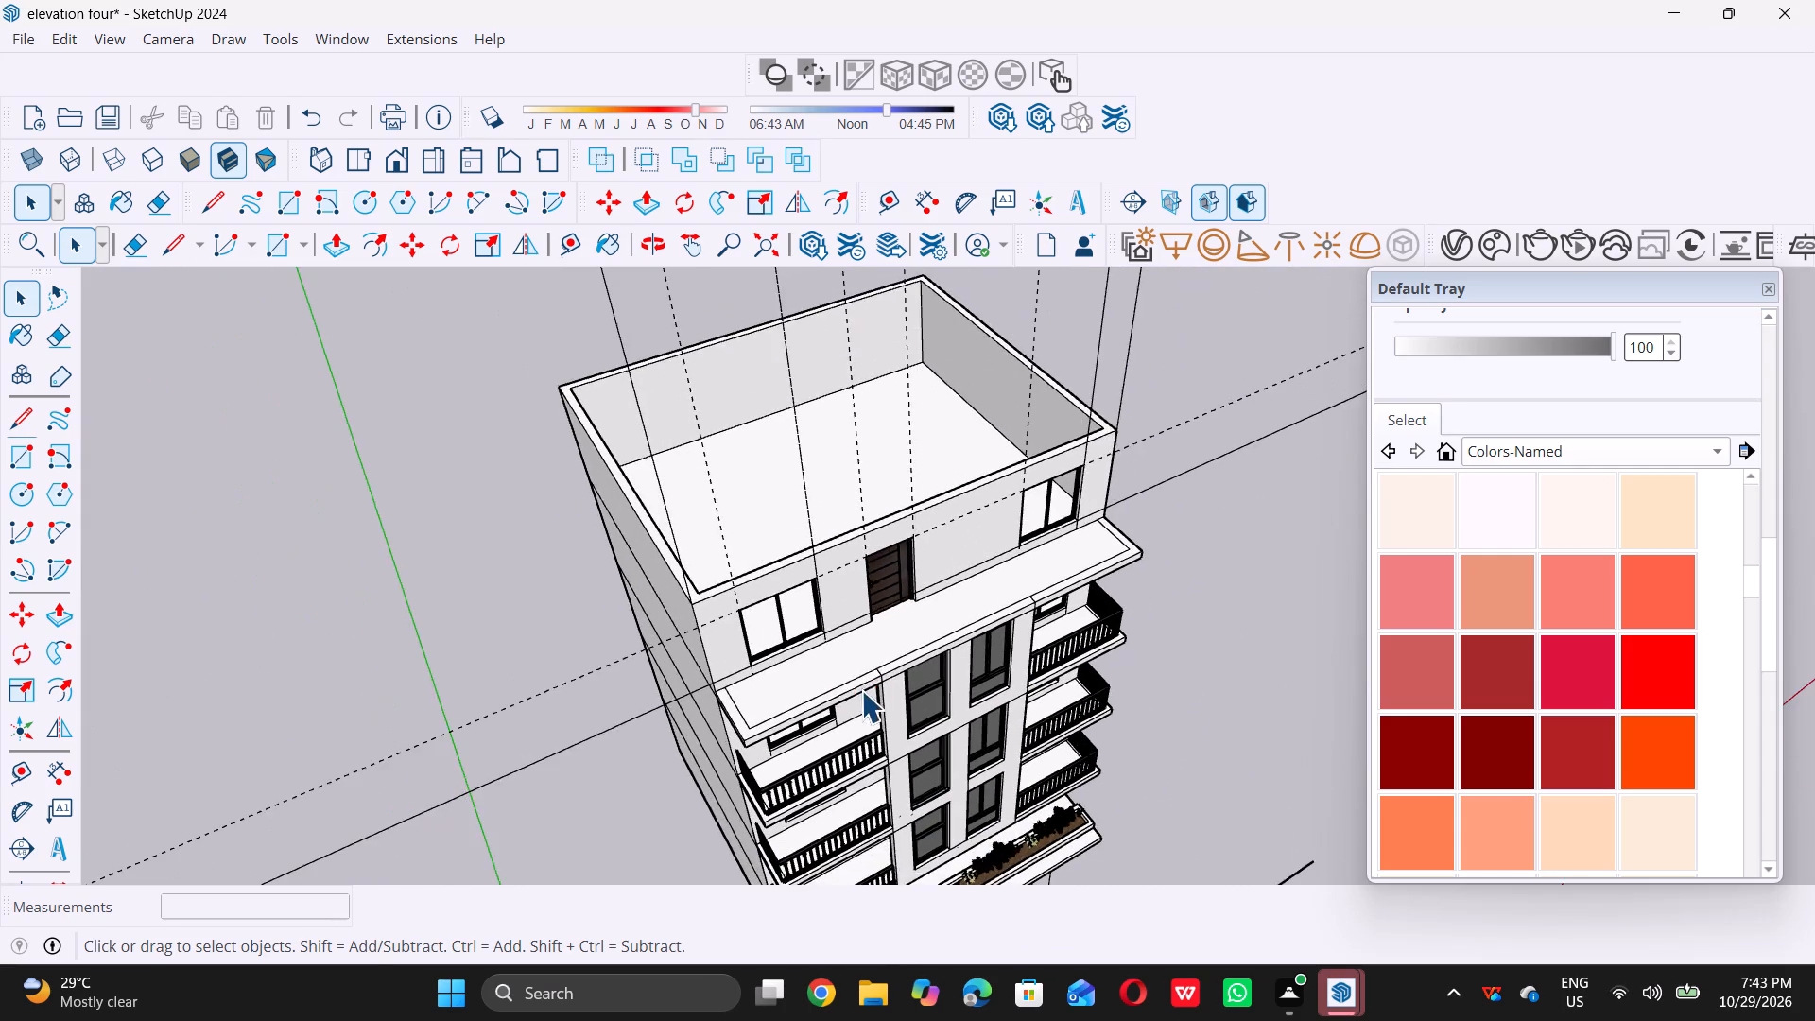
middle_click_drag(861, 690, 942, 645)
scroll(957, 646, "down", 10)
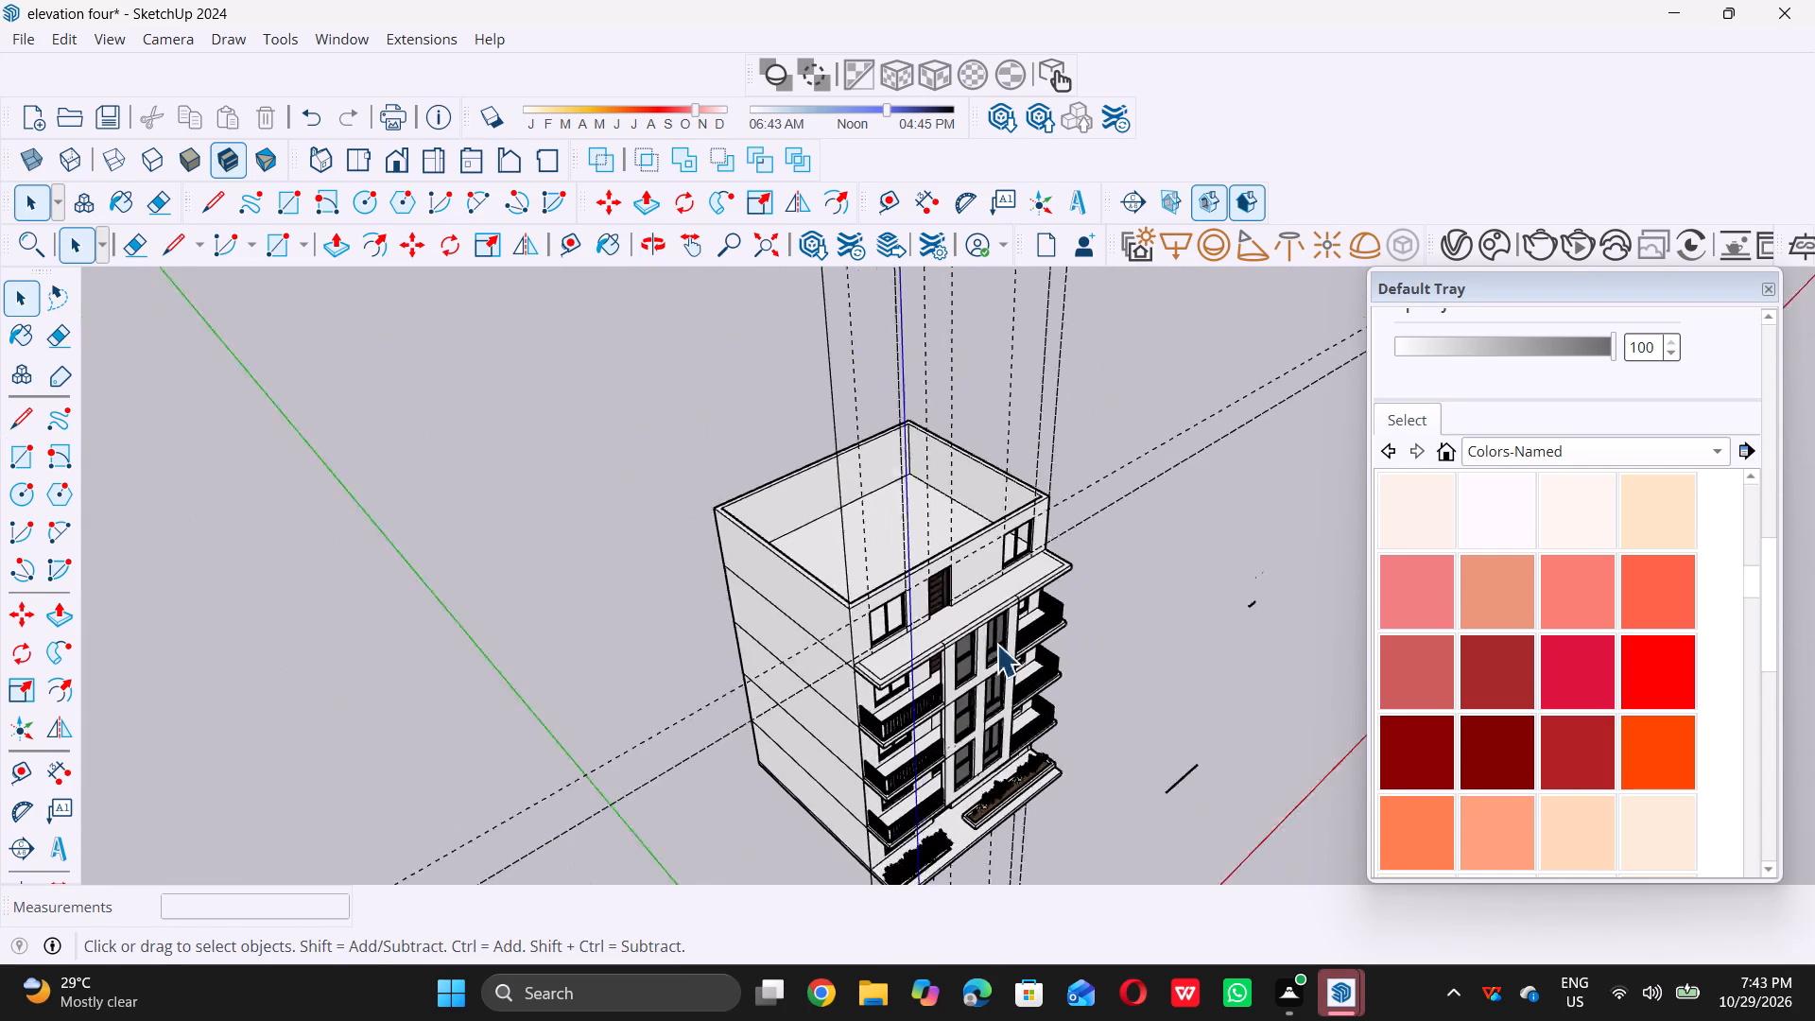
scroll(834, 534, "up", 2)
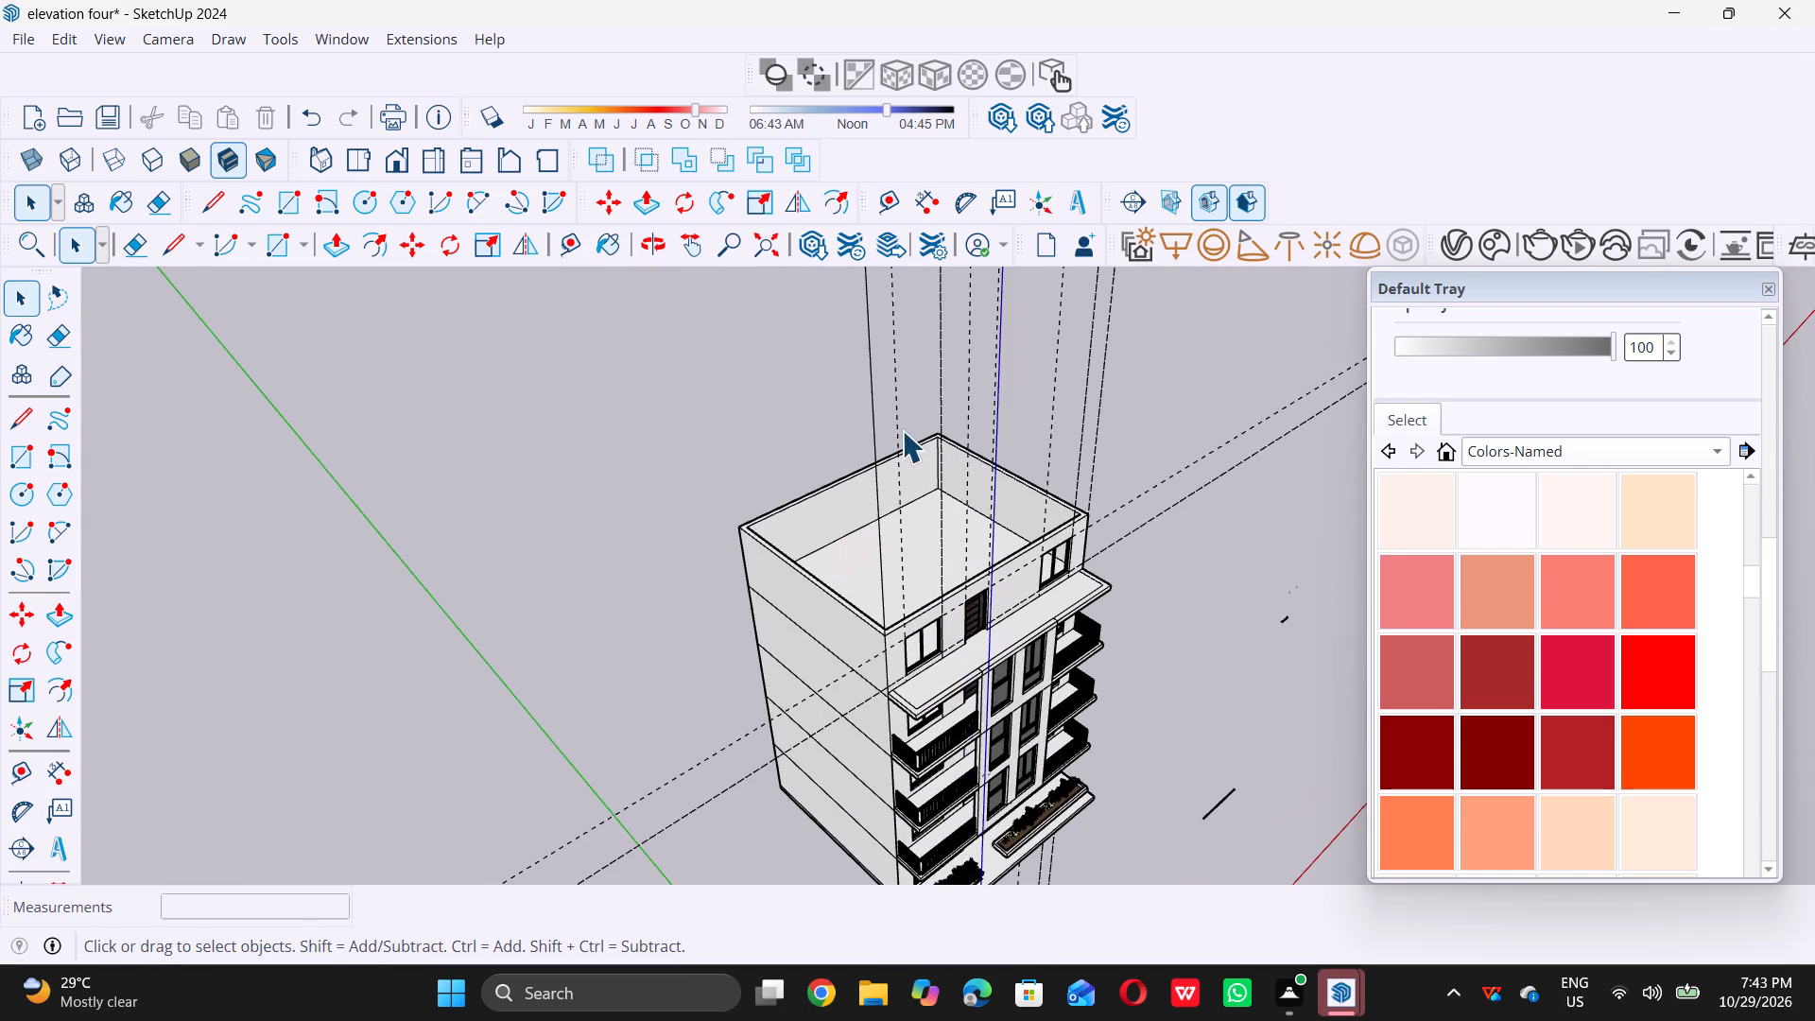
scroll(864, 518, "down", 5)
middle_click_drag(847, 567, 924, 567)
scroll(852, 464, "up", 3)
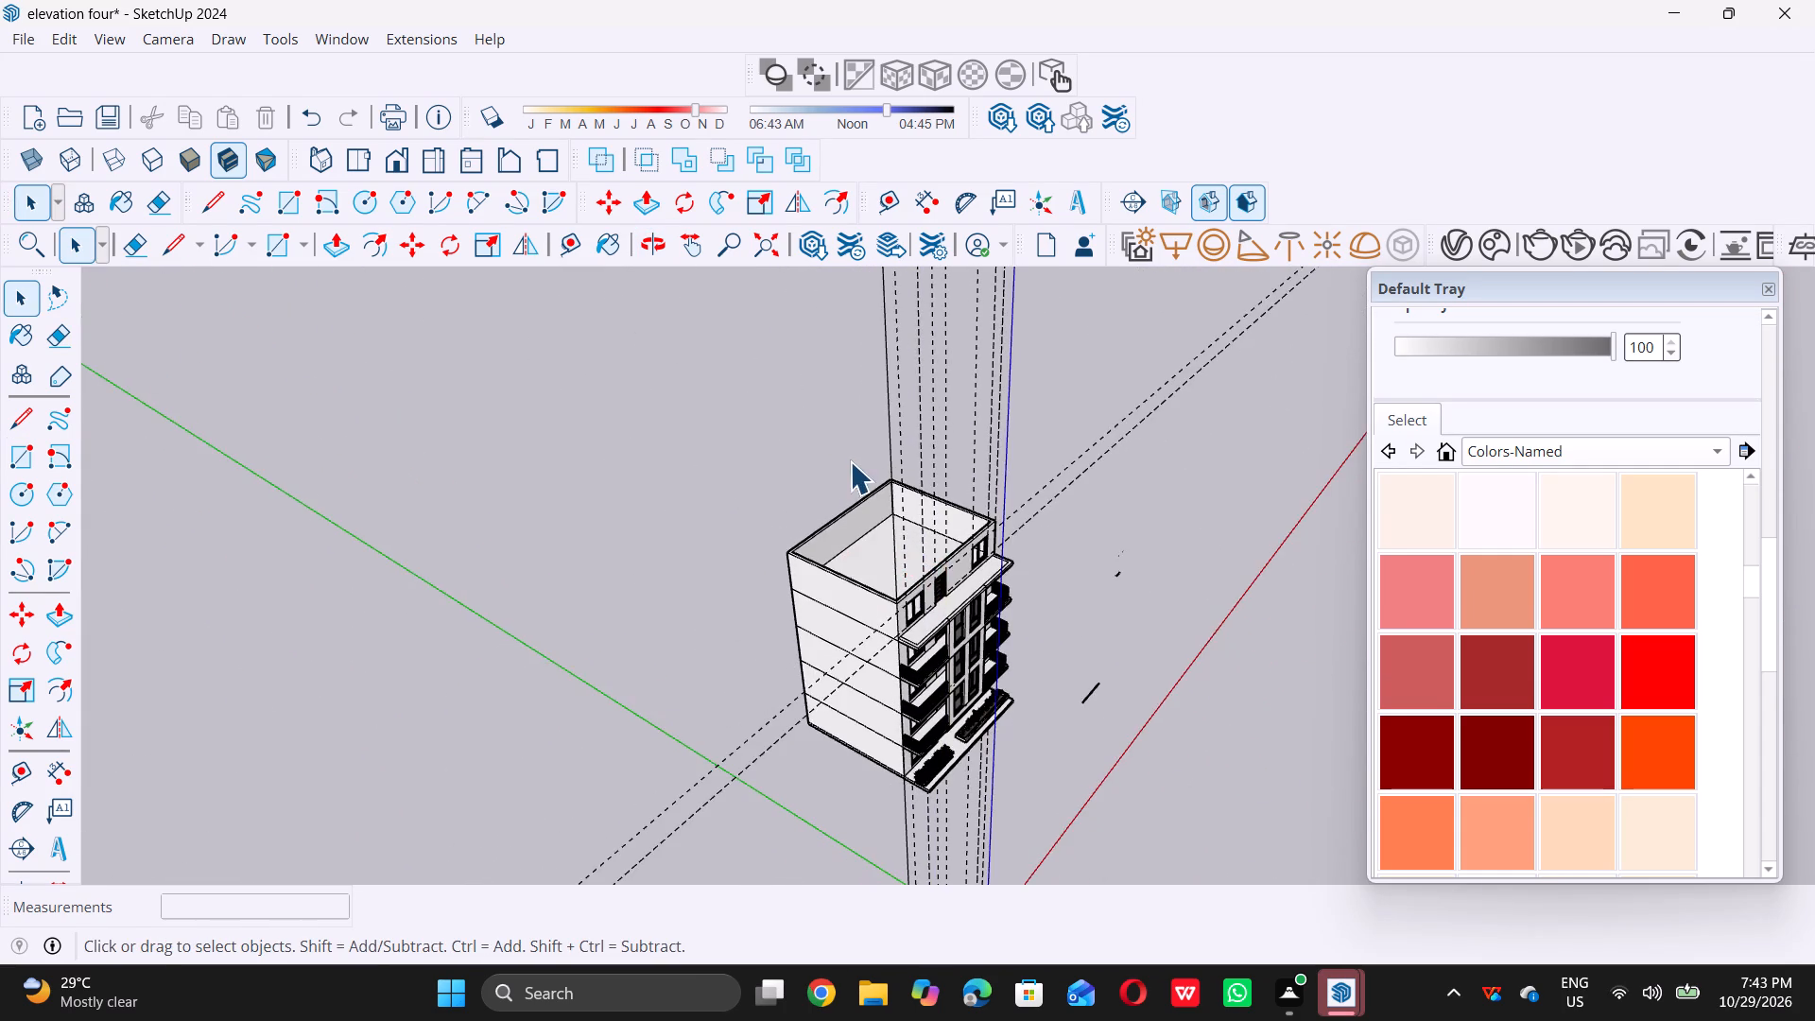
scroll(850, 461, "up", 11)
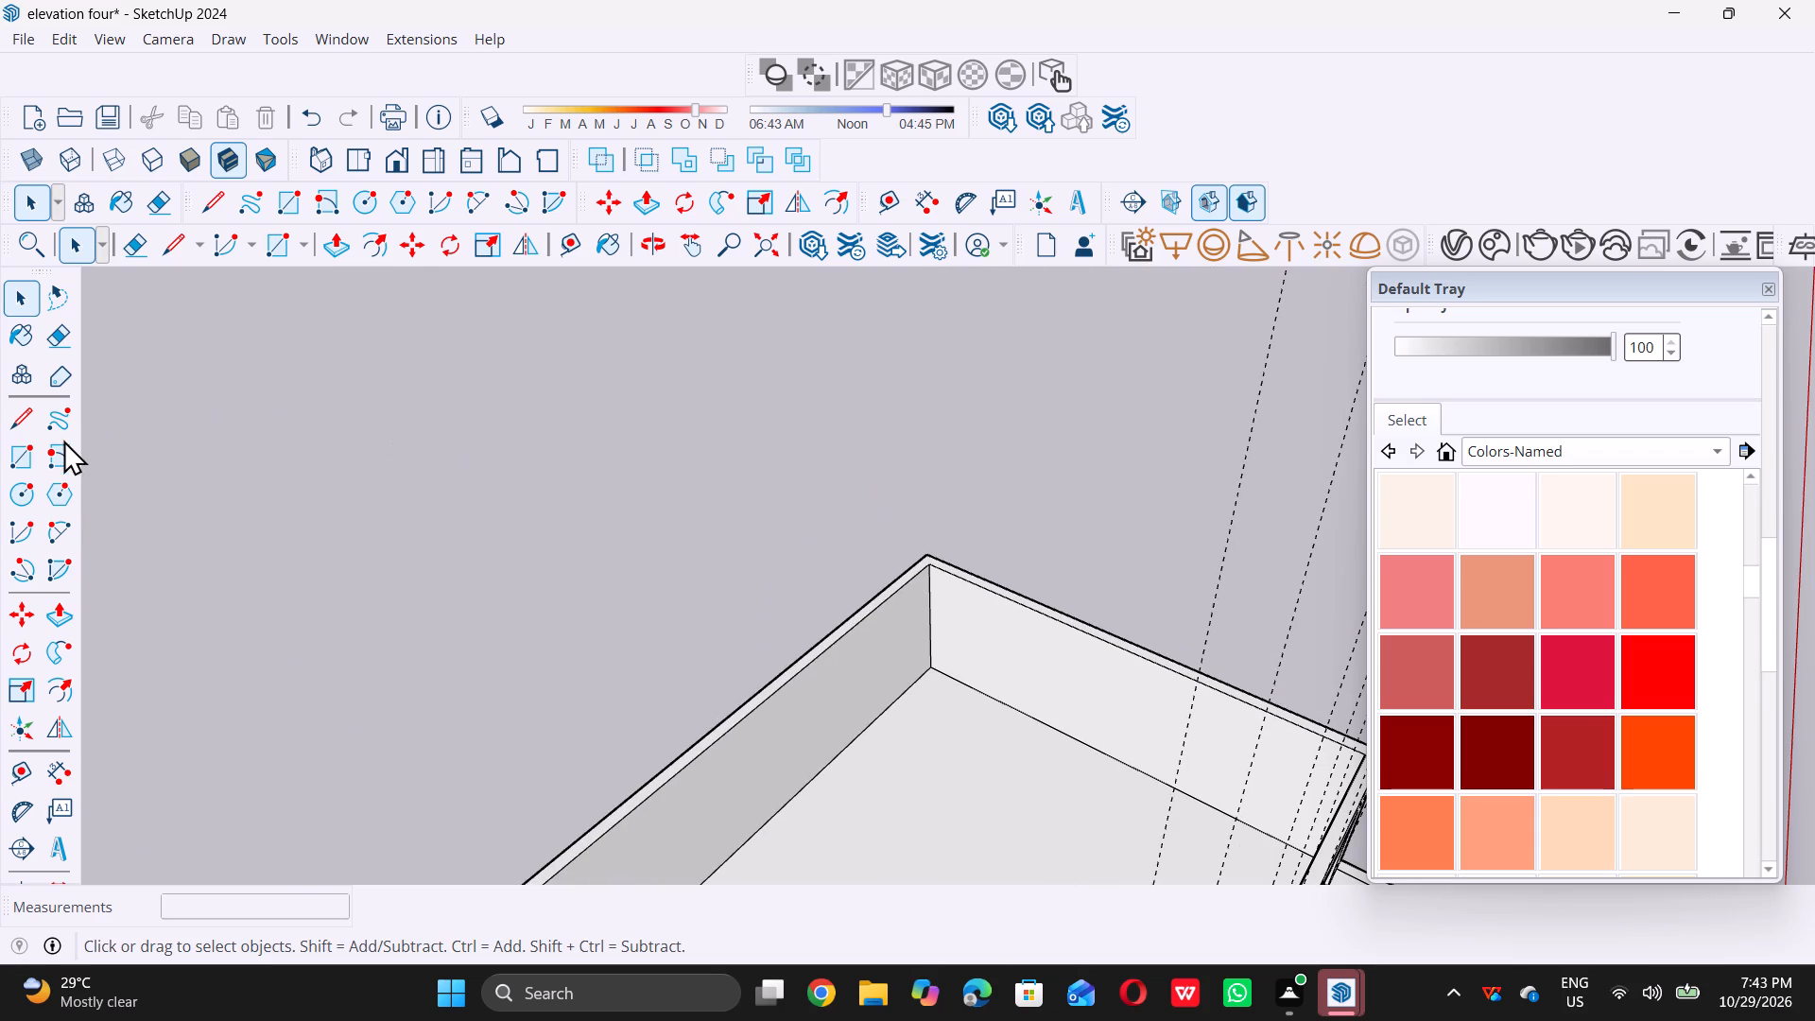
left_click(62, 447)
scroll(839, 540, "up", 5)
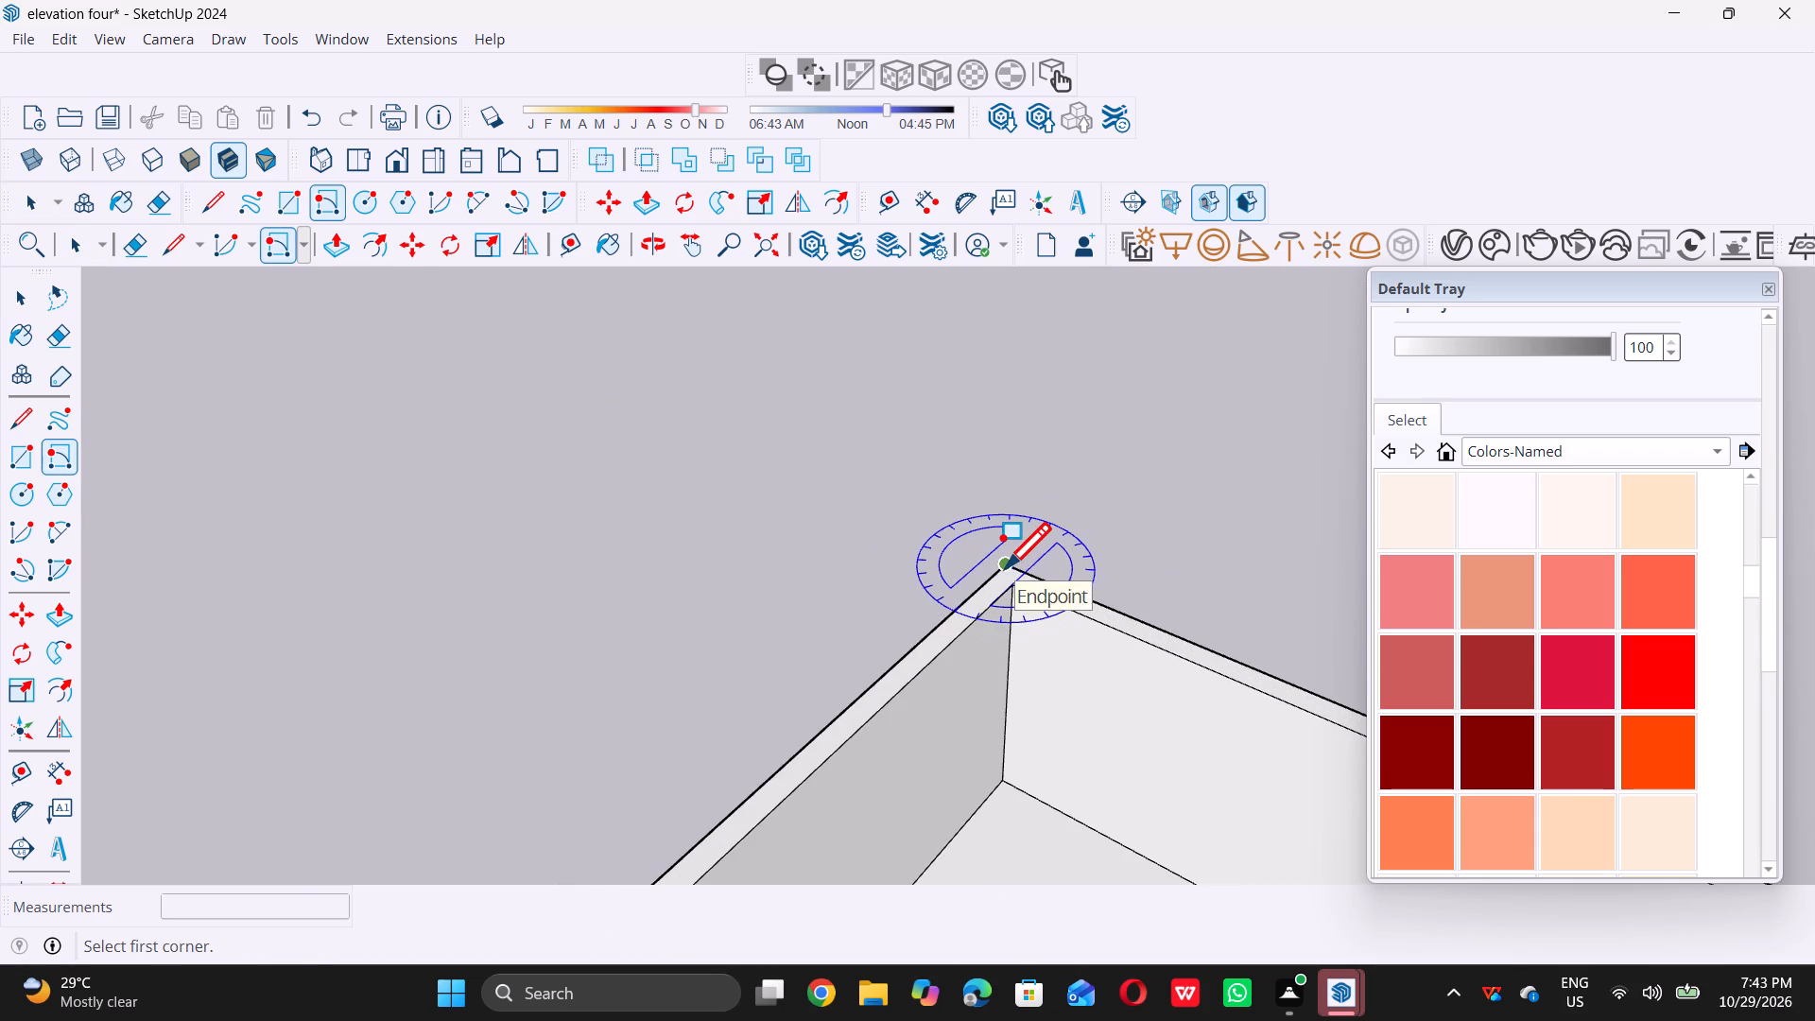
left_click(1002, 568)
scroll(1002, 568, "down", 16)
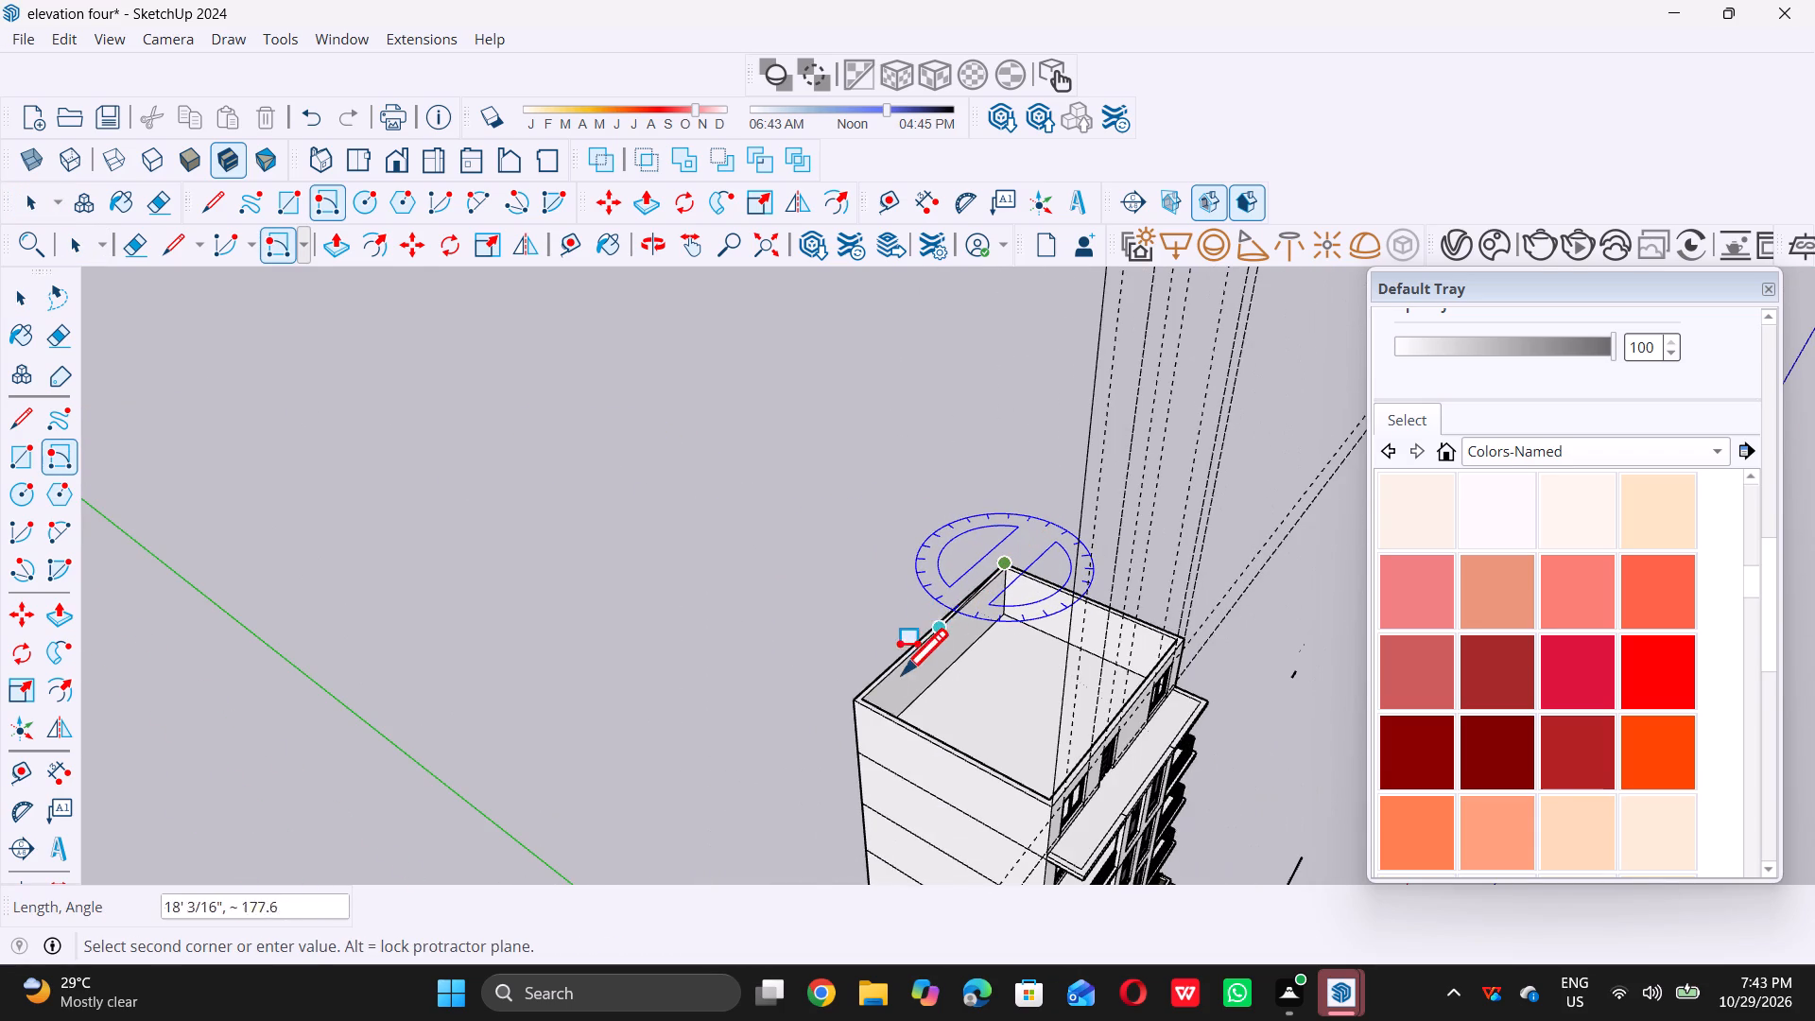
scroll(852, 711, "up", 17)
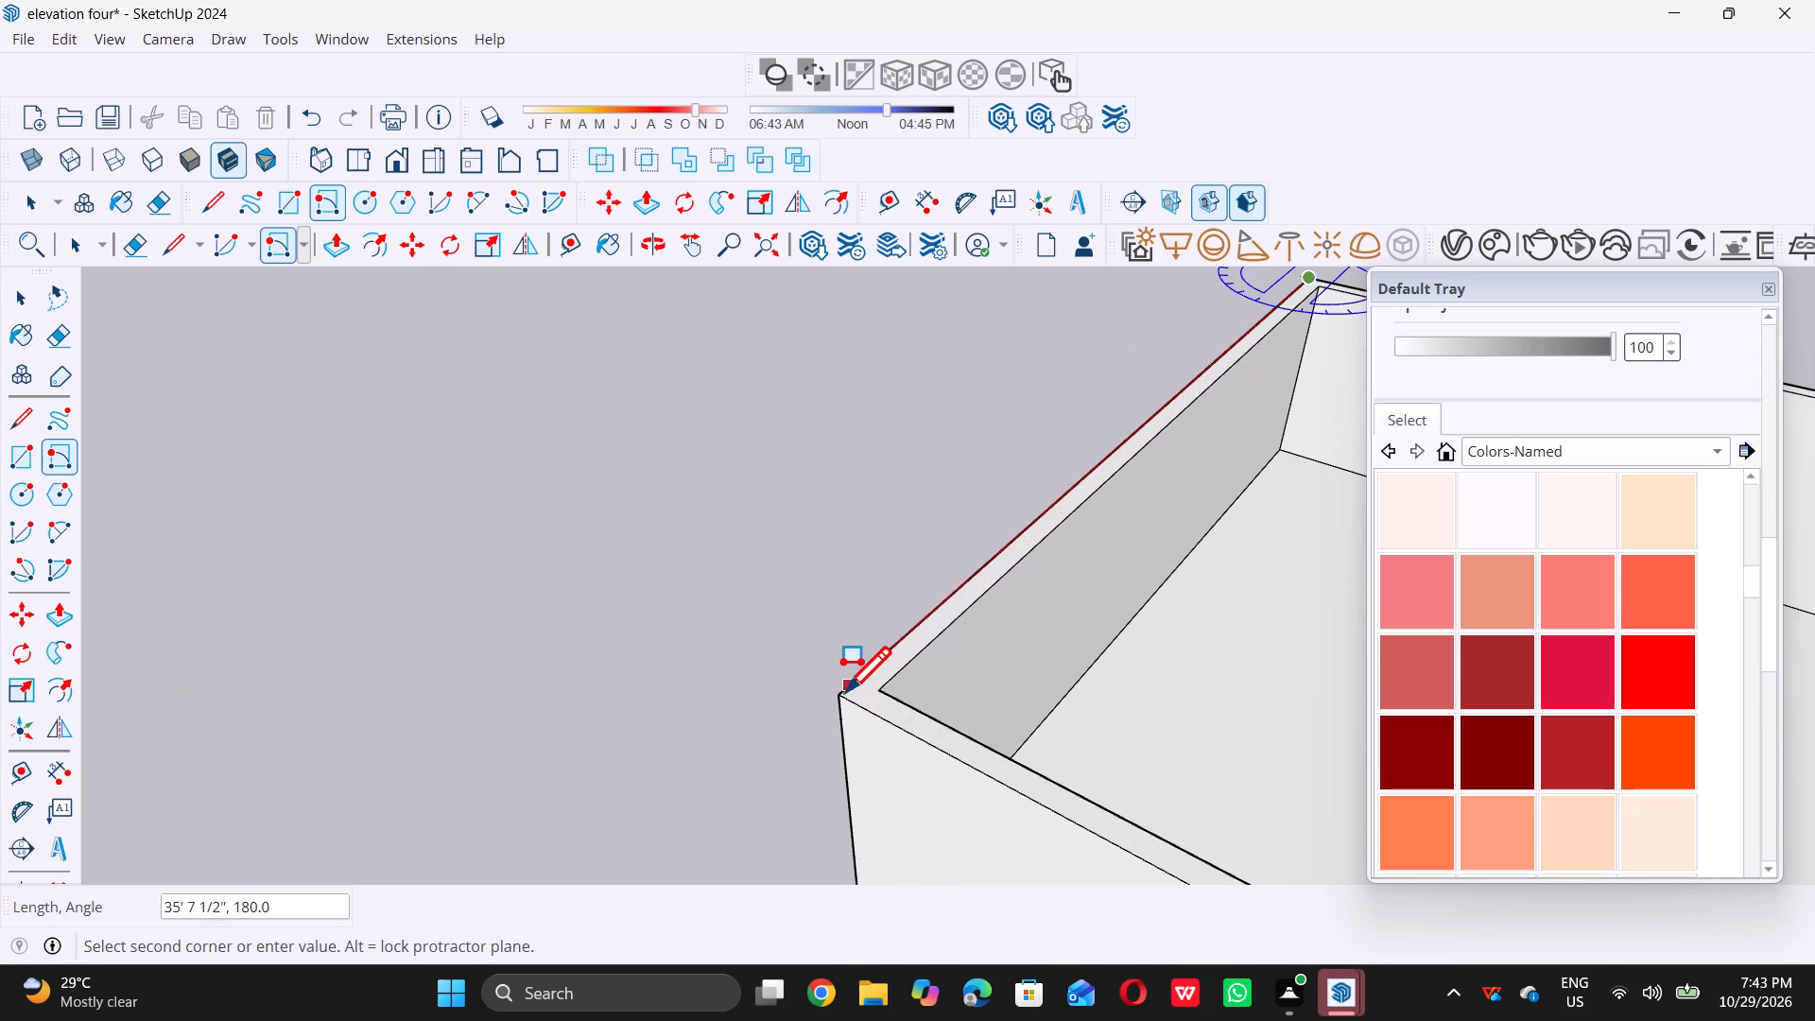
double_click(842, 692)
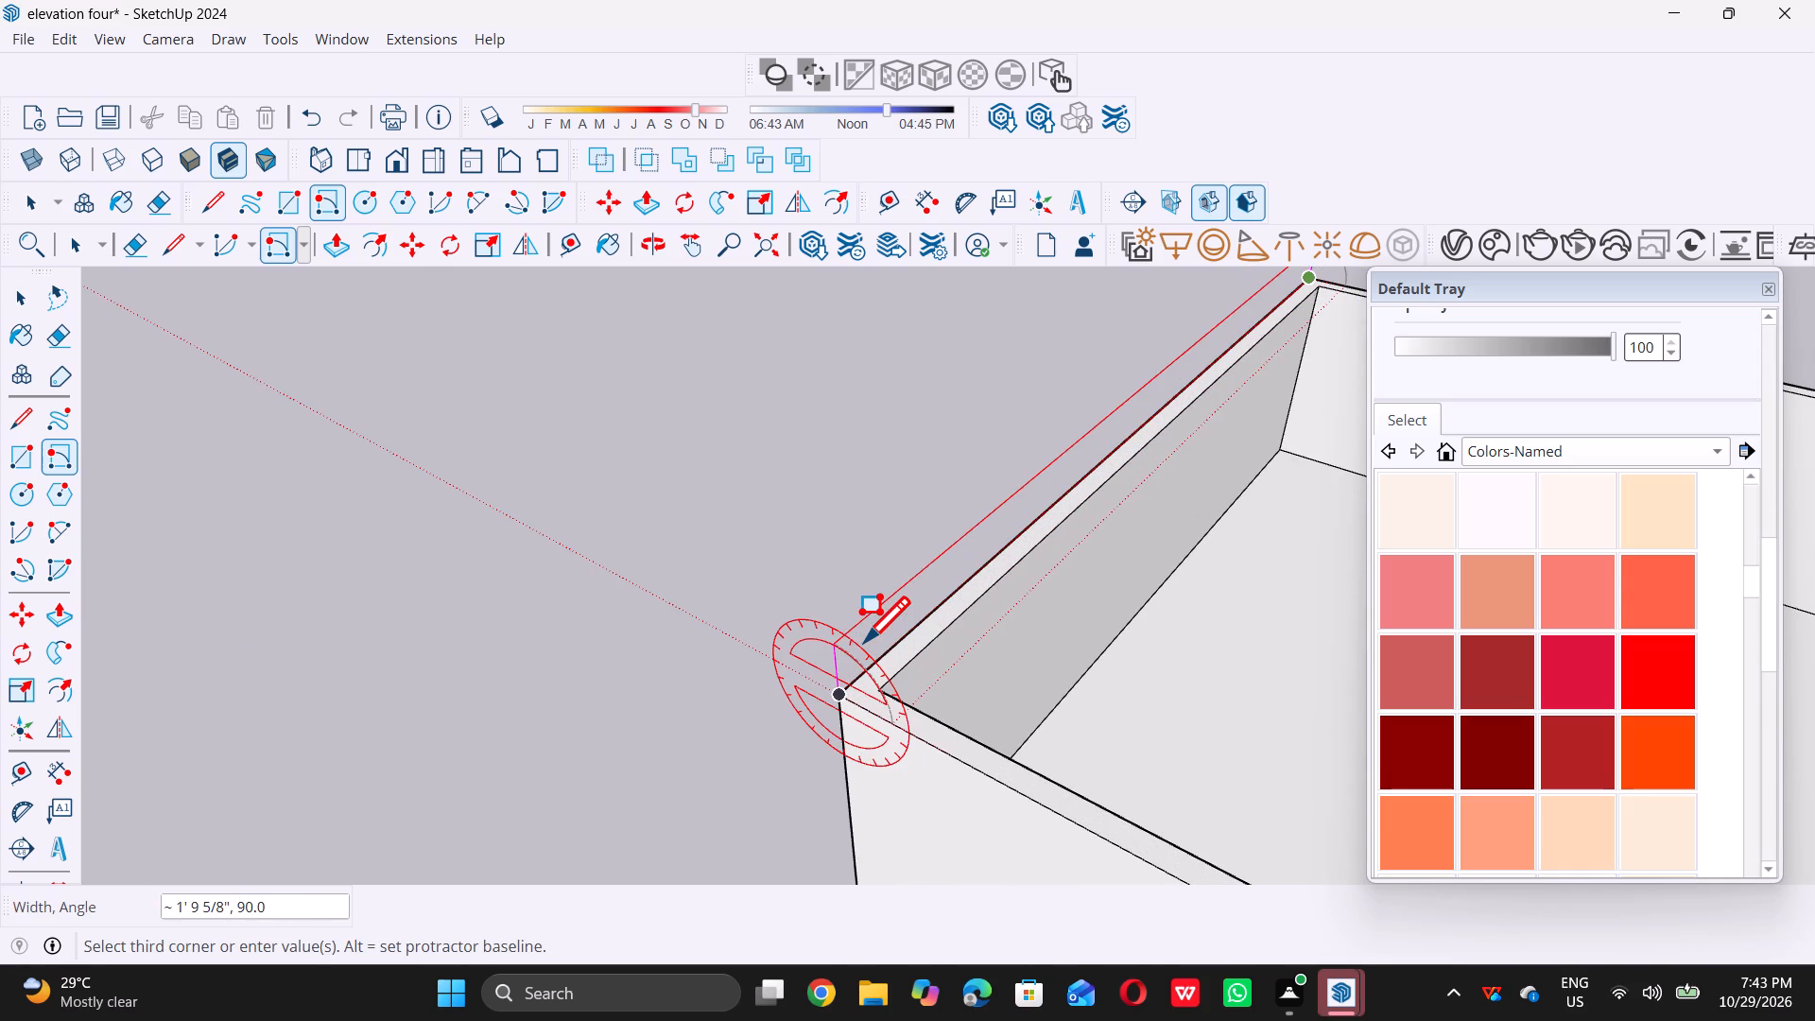
key("9")
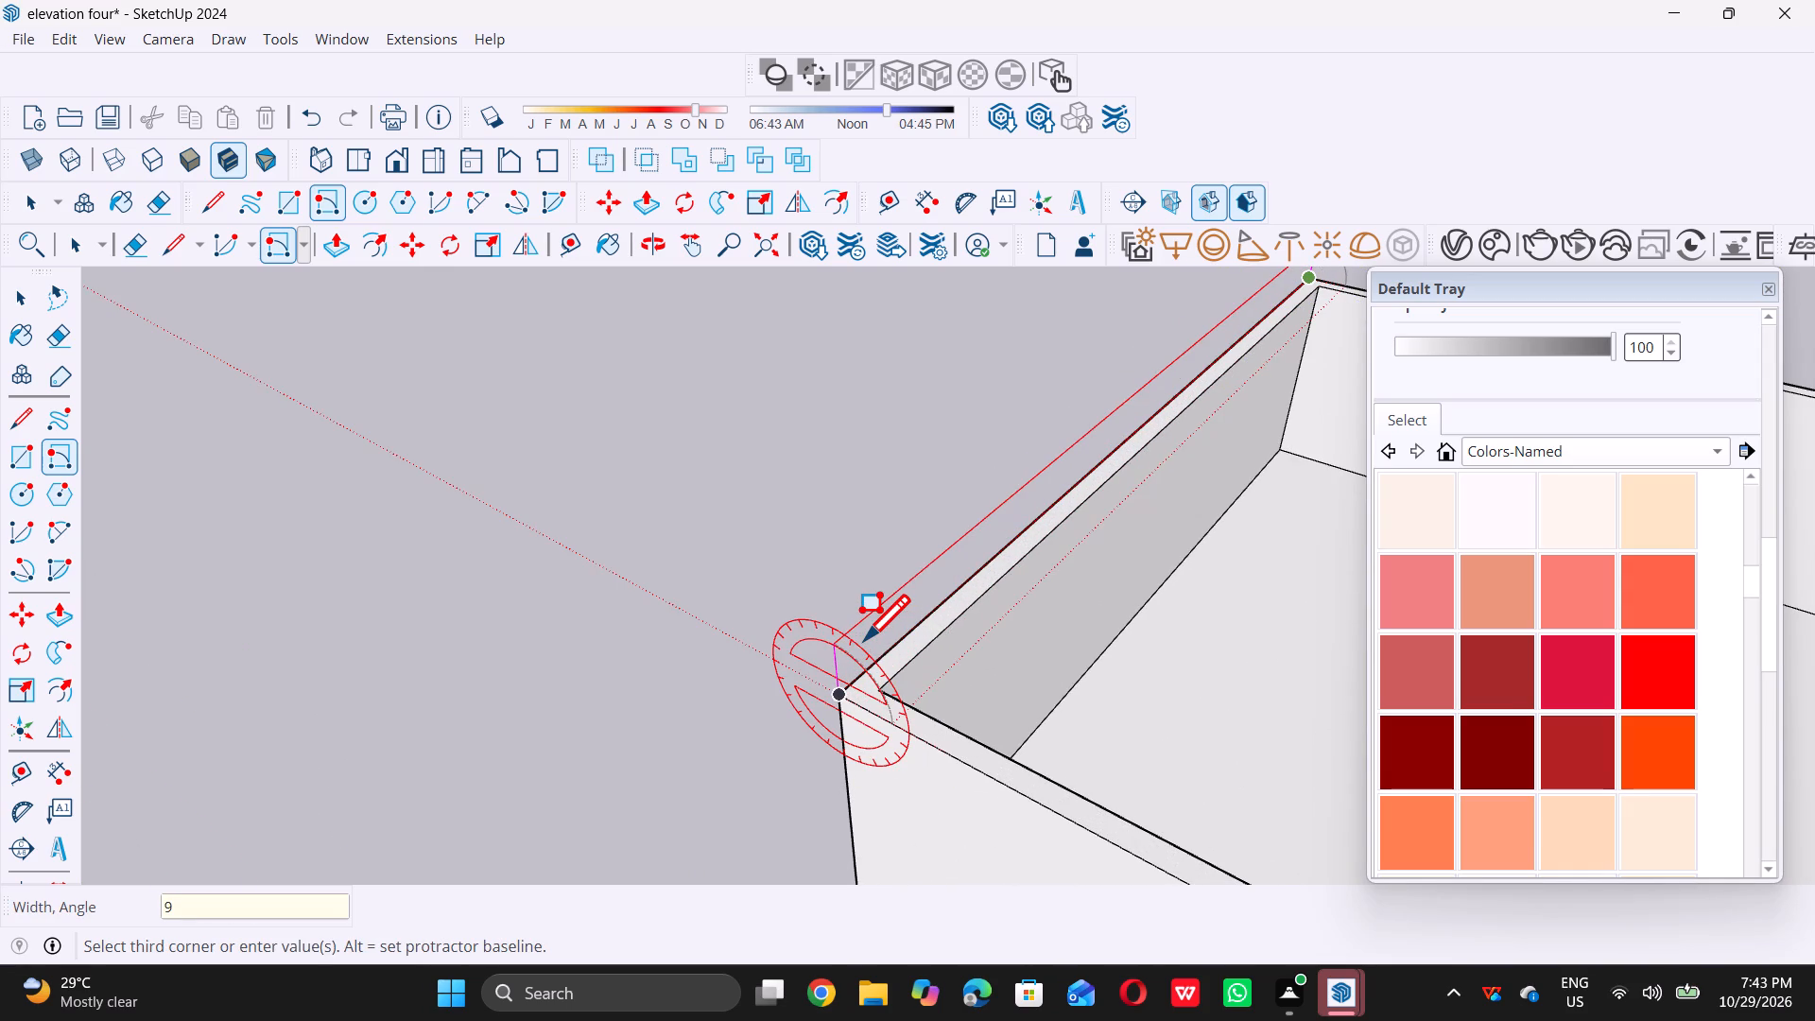
key("shift+quotedbl")
key("Return")
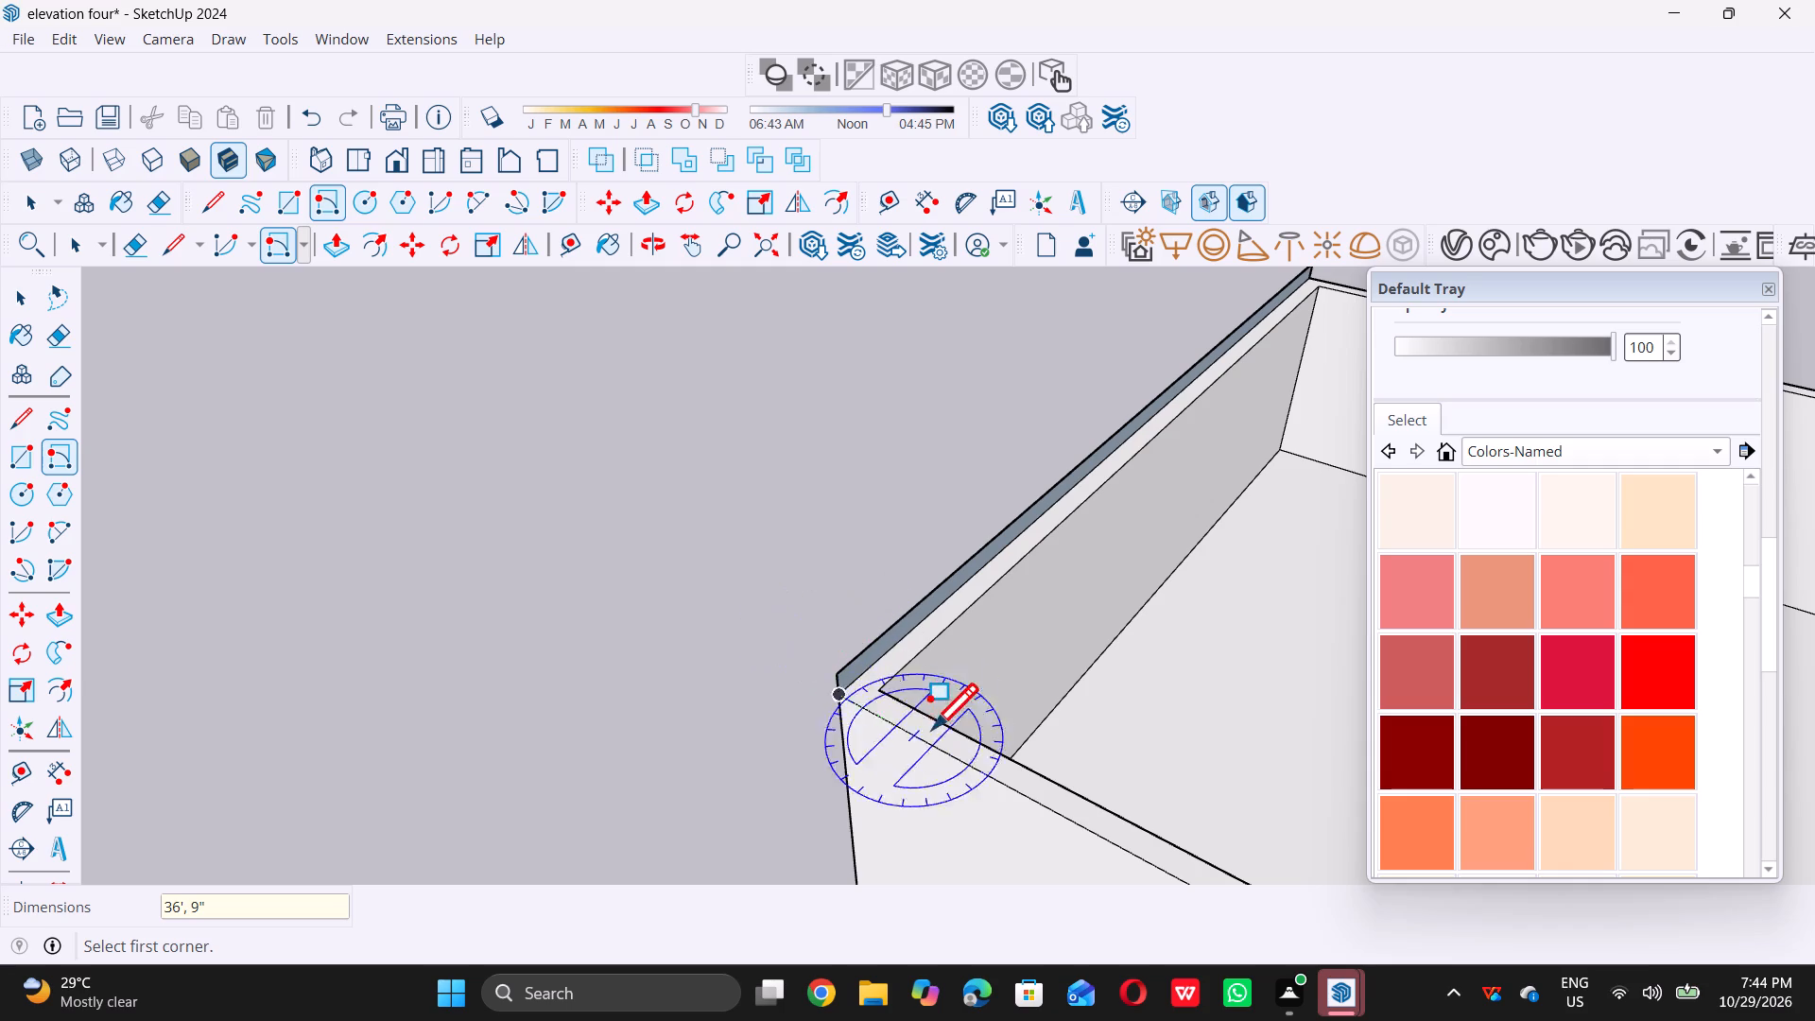
key("space")
Push/Pull the upright rectangle inward across the rear parapet's top to form a solid raised strip.
scroll(928, 689, "up", 4)
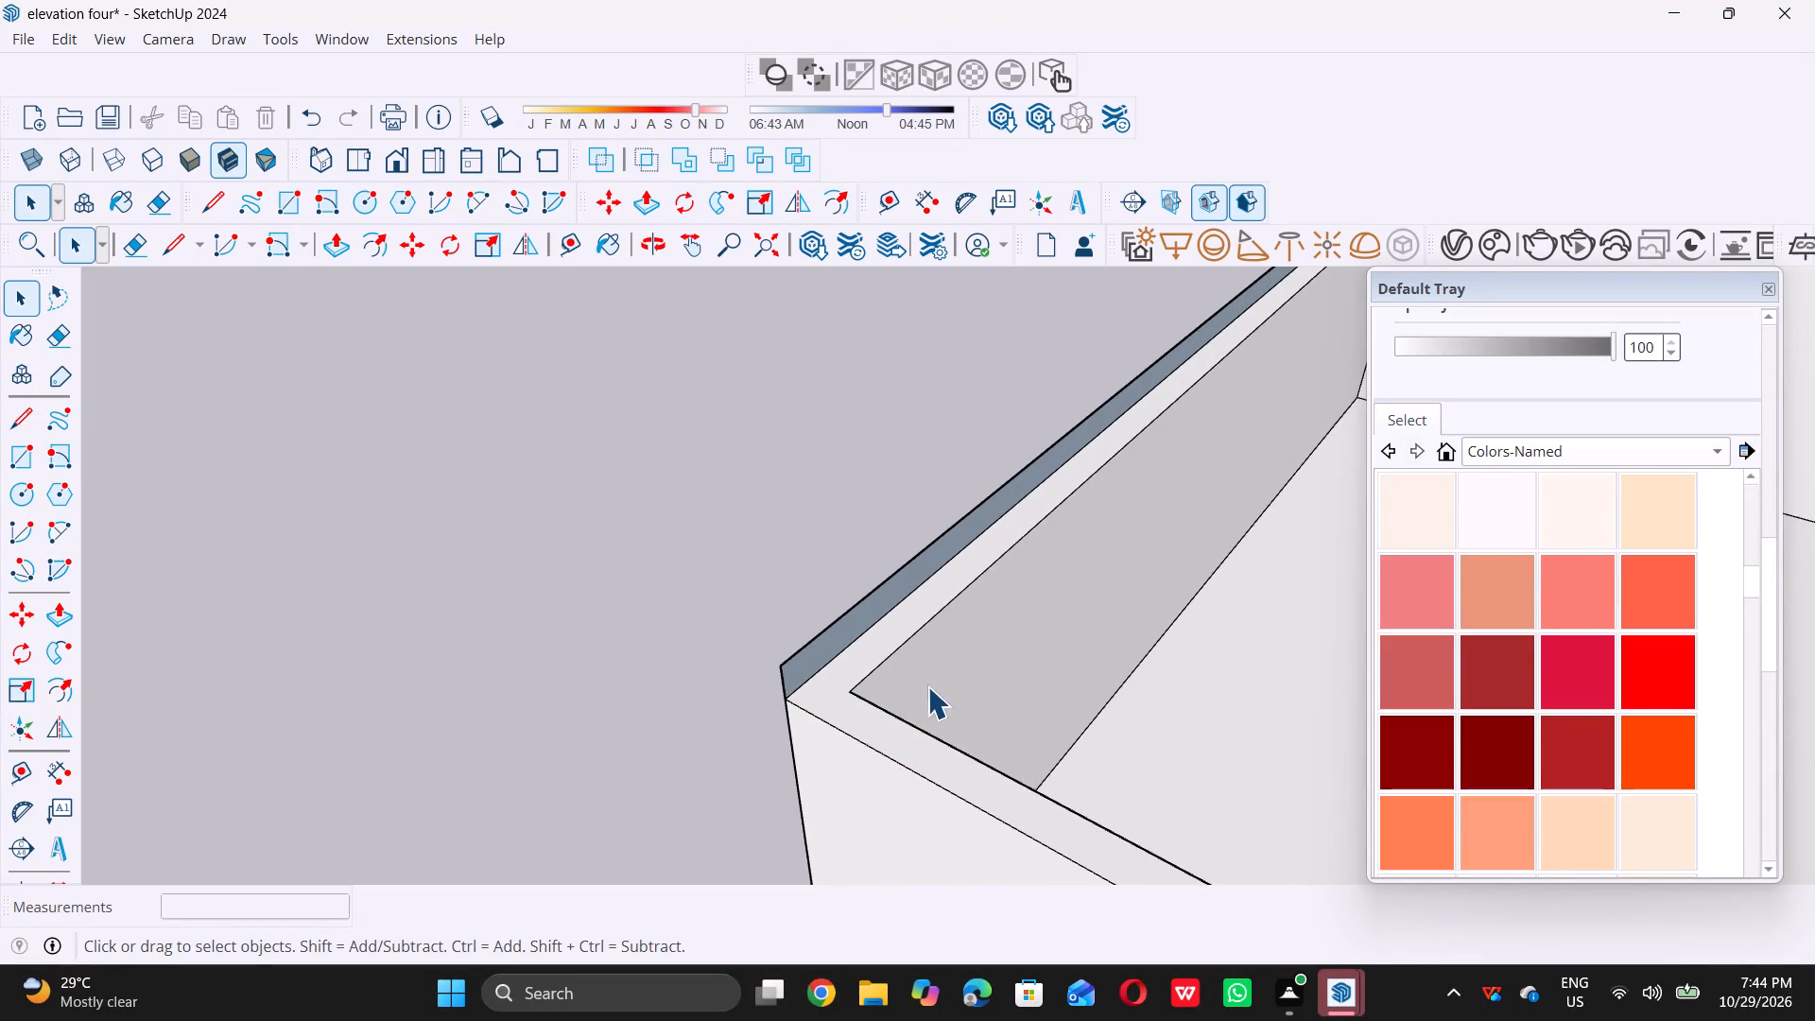
scroll(888, 649, "up", 9)
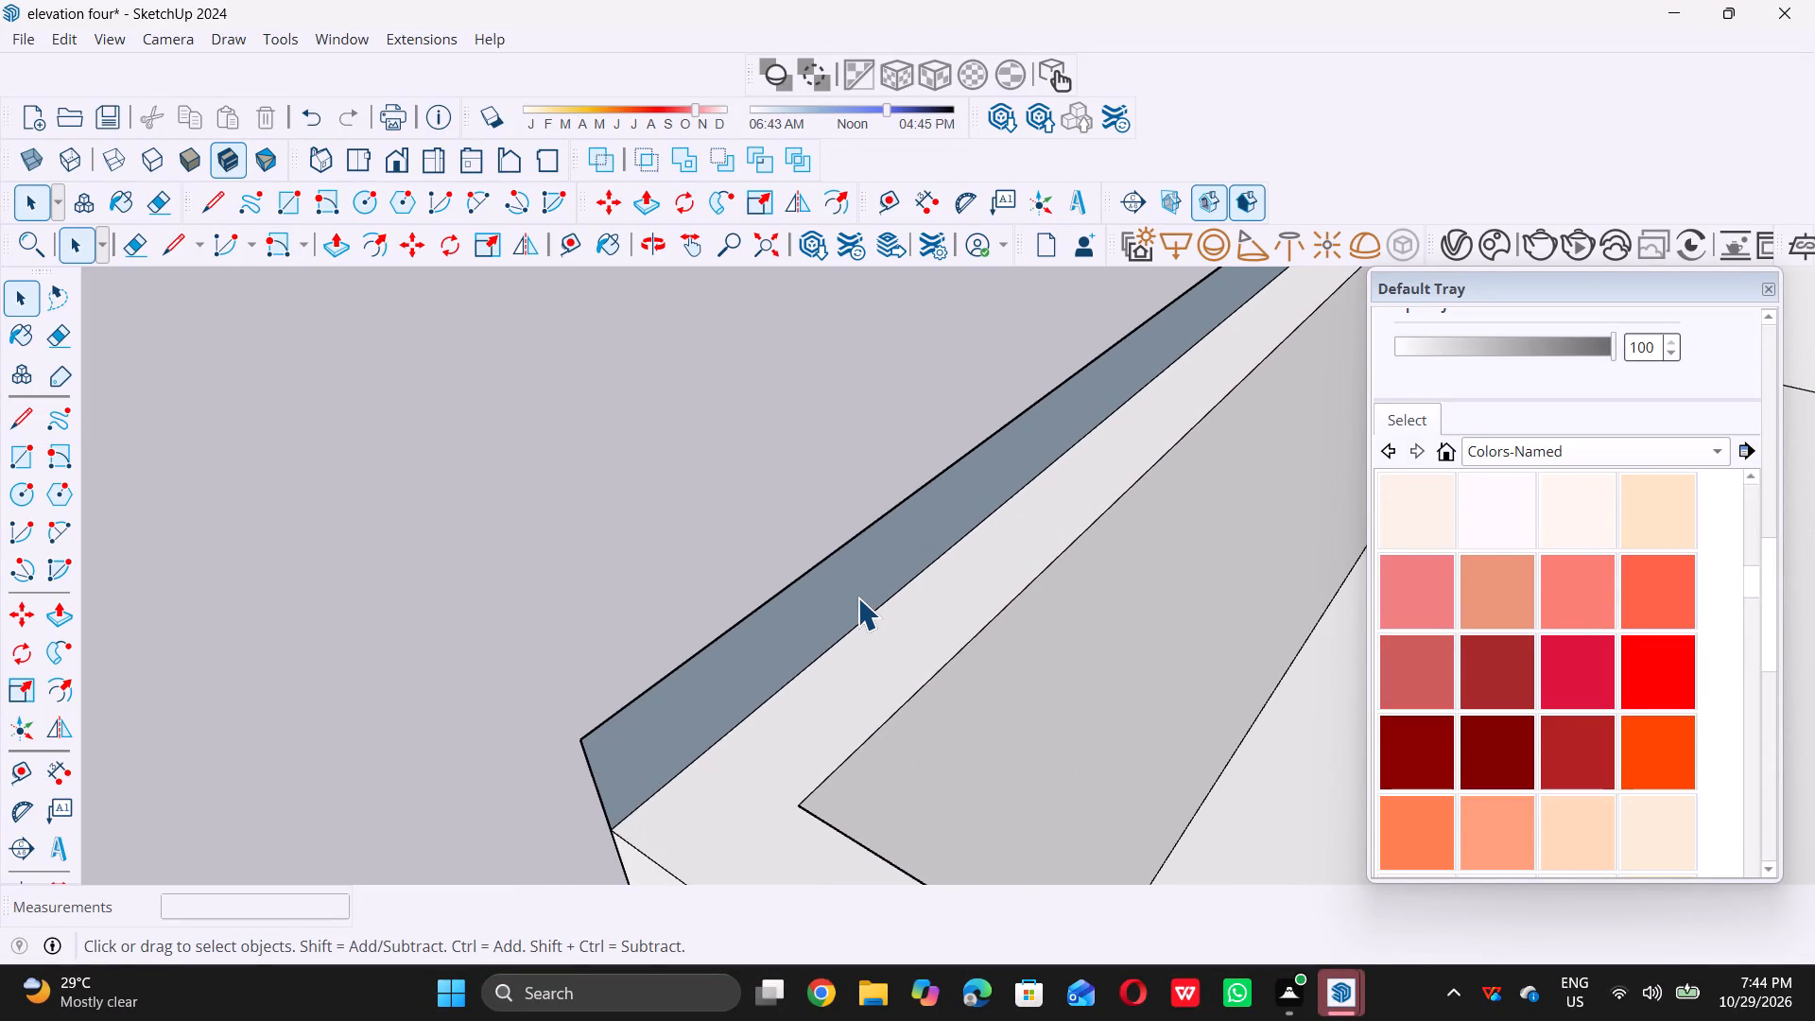
double_click(857, 597)
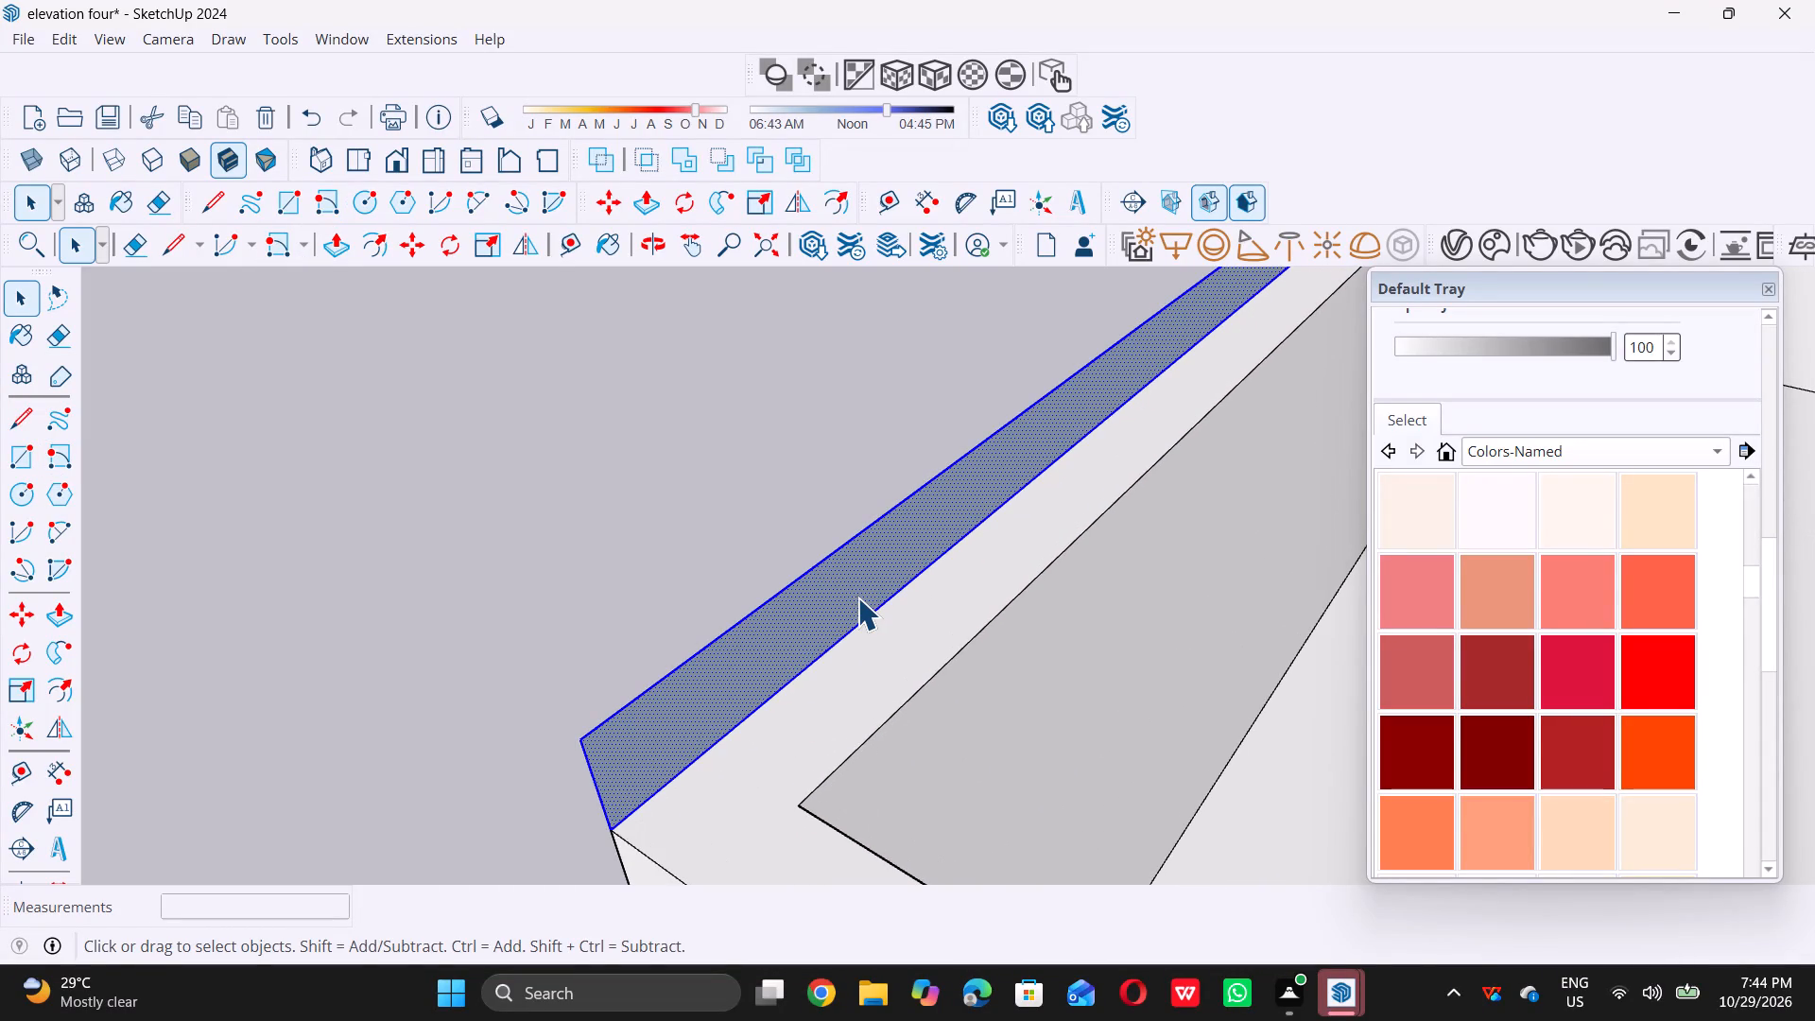
key("p")
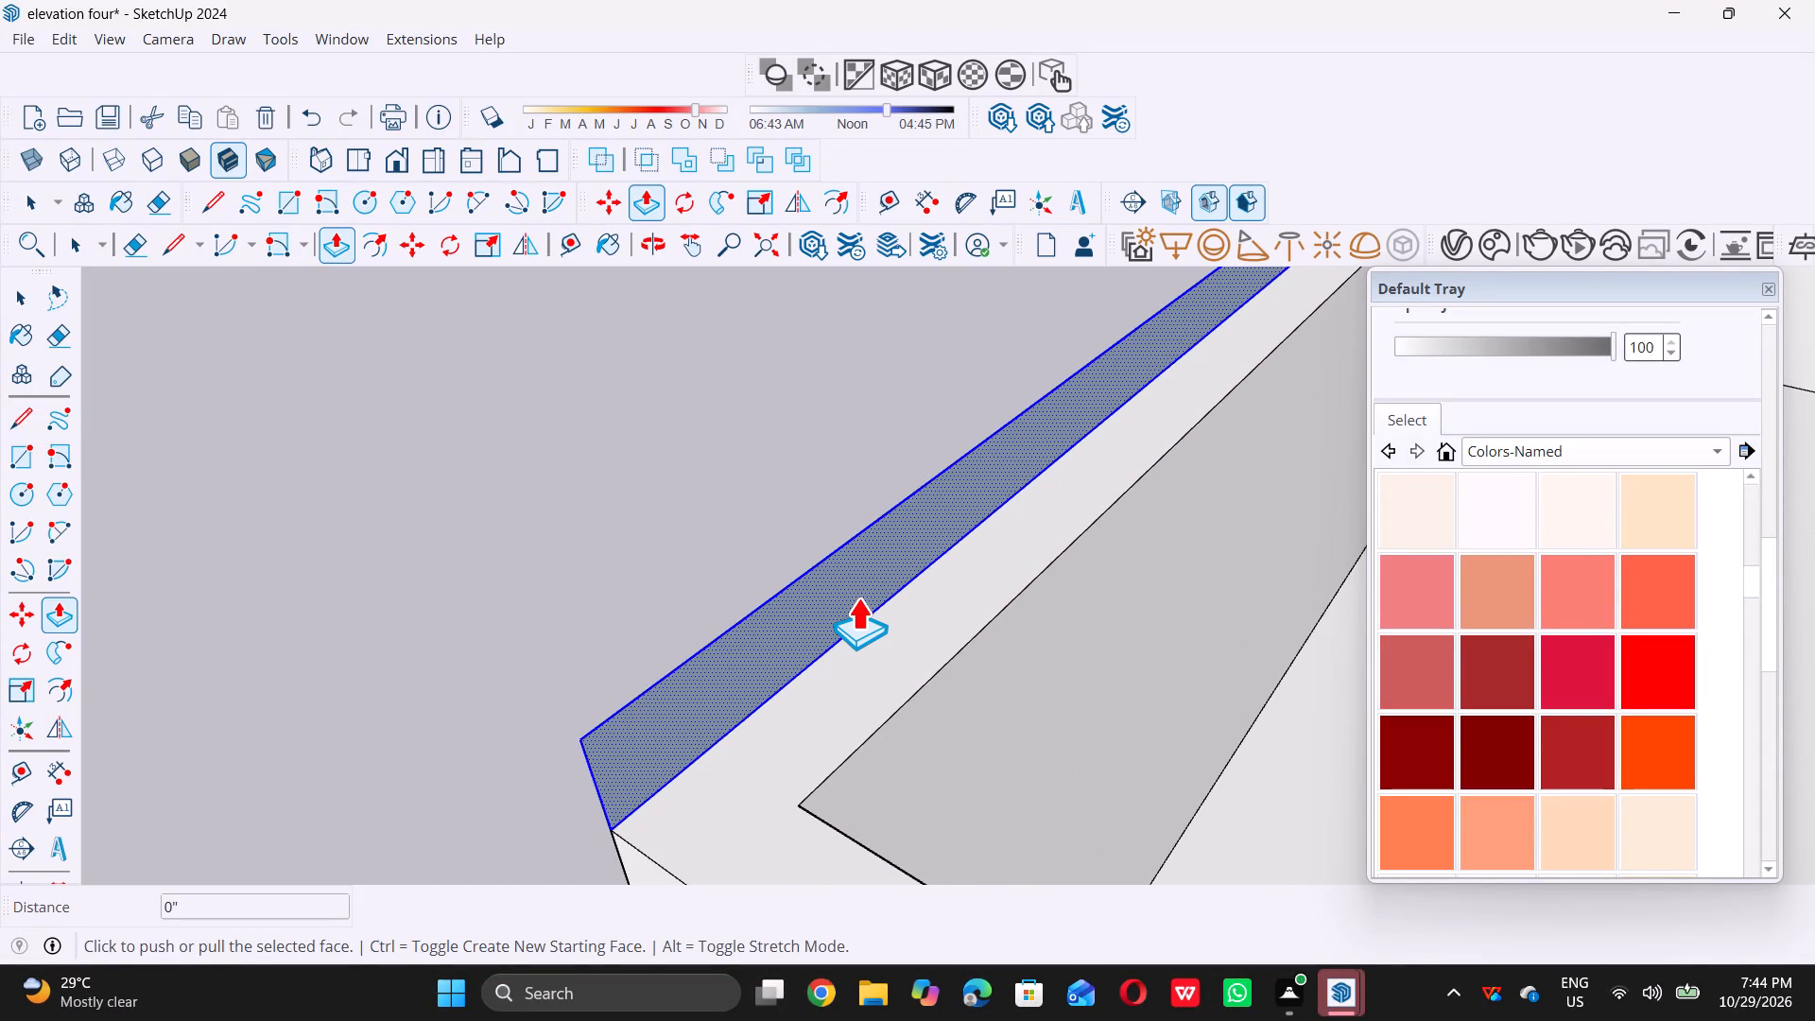
triple_click(857, 597)
left_click(857, 597)
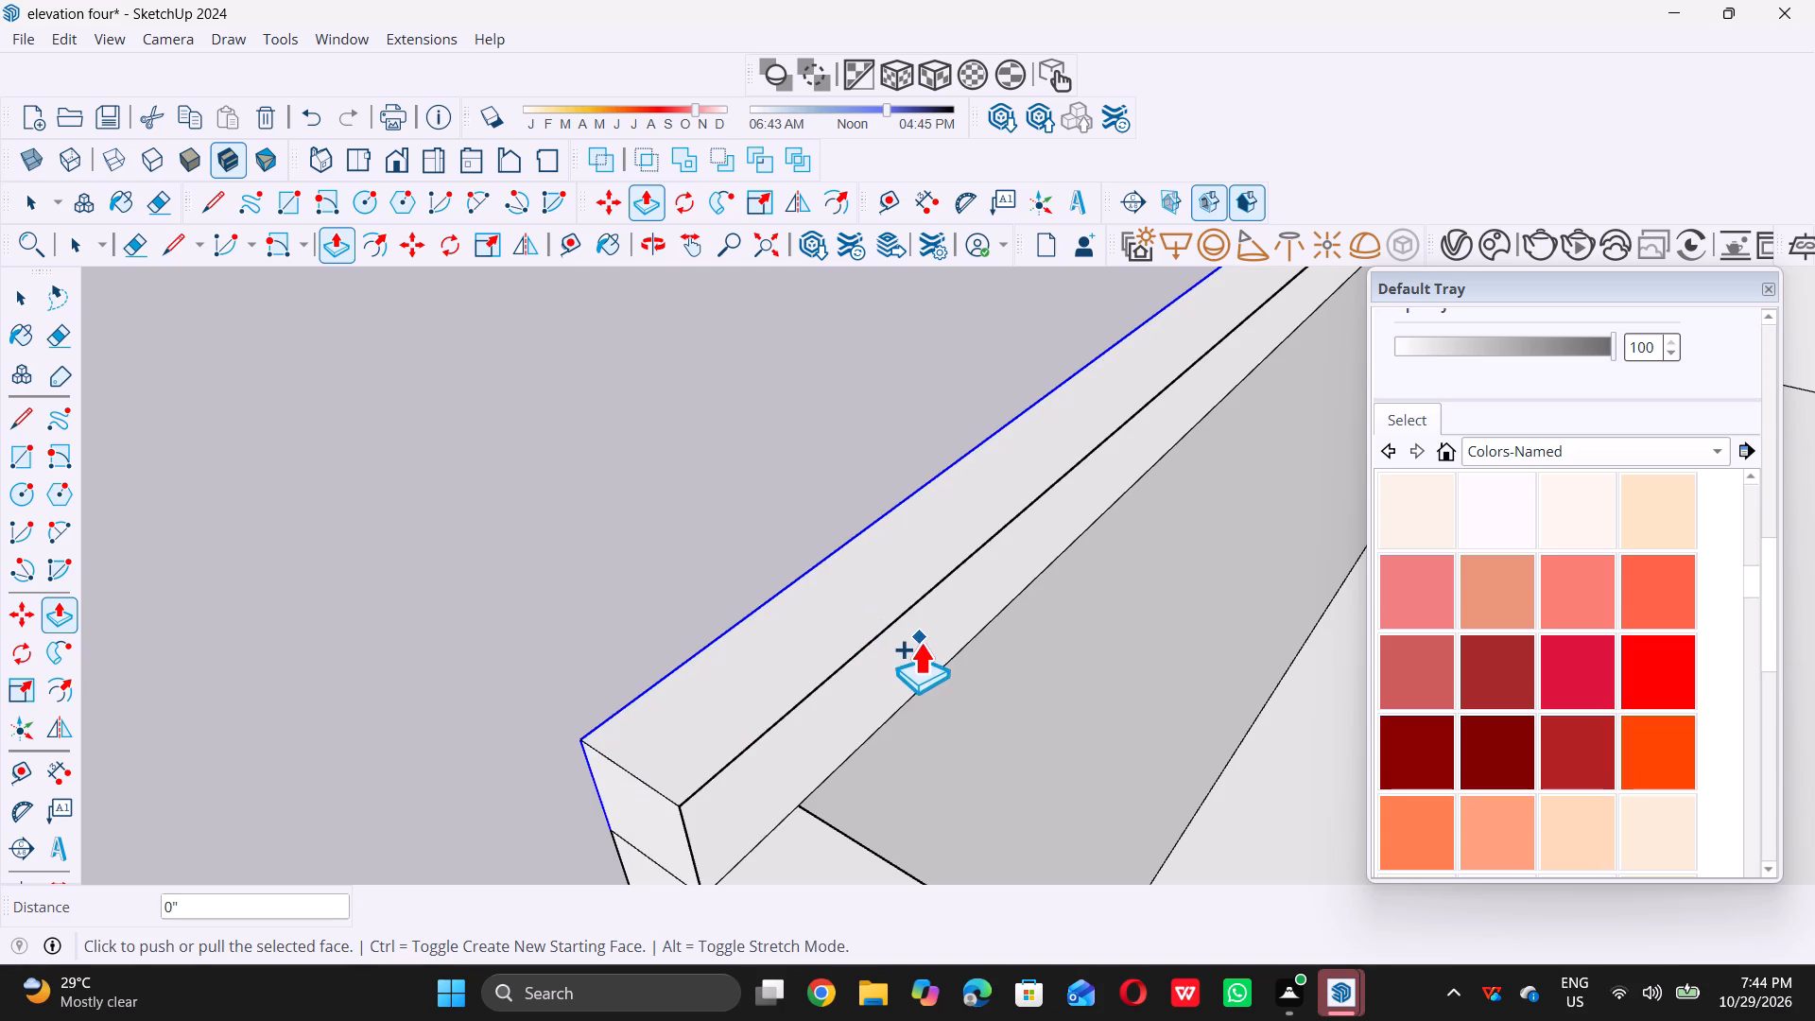
scroll(918, 659, "up", 5)
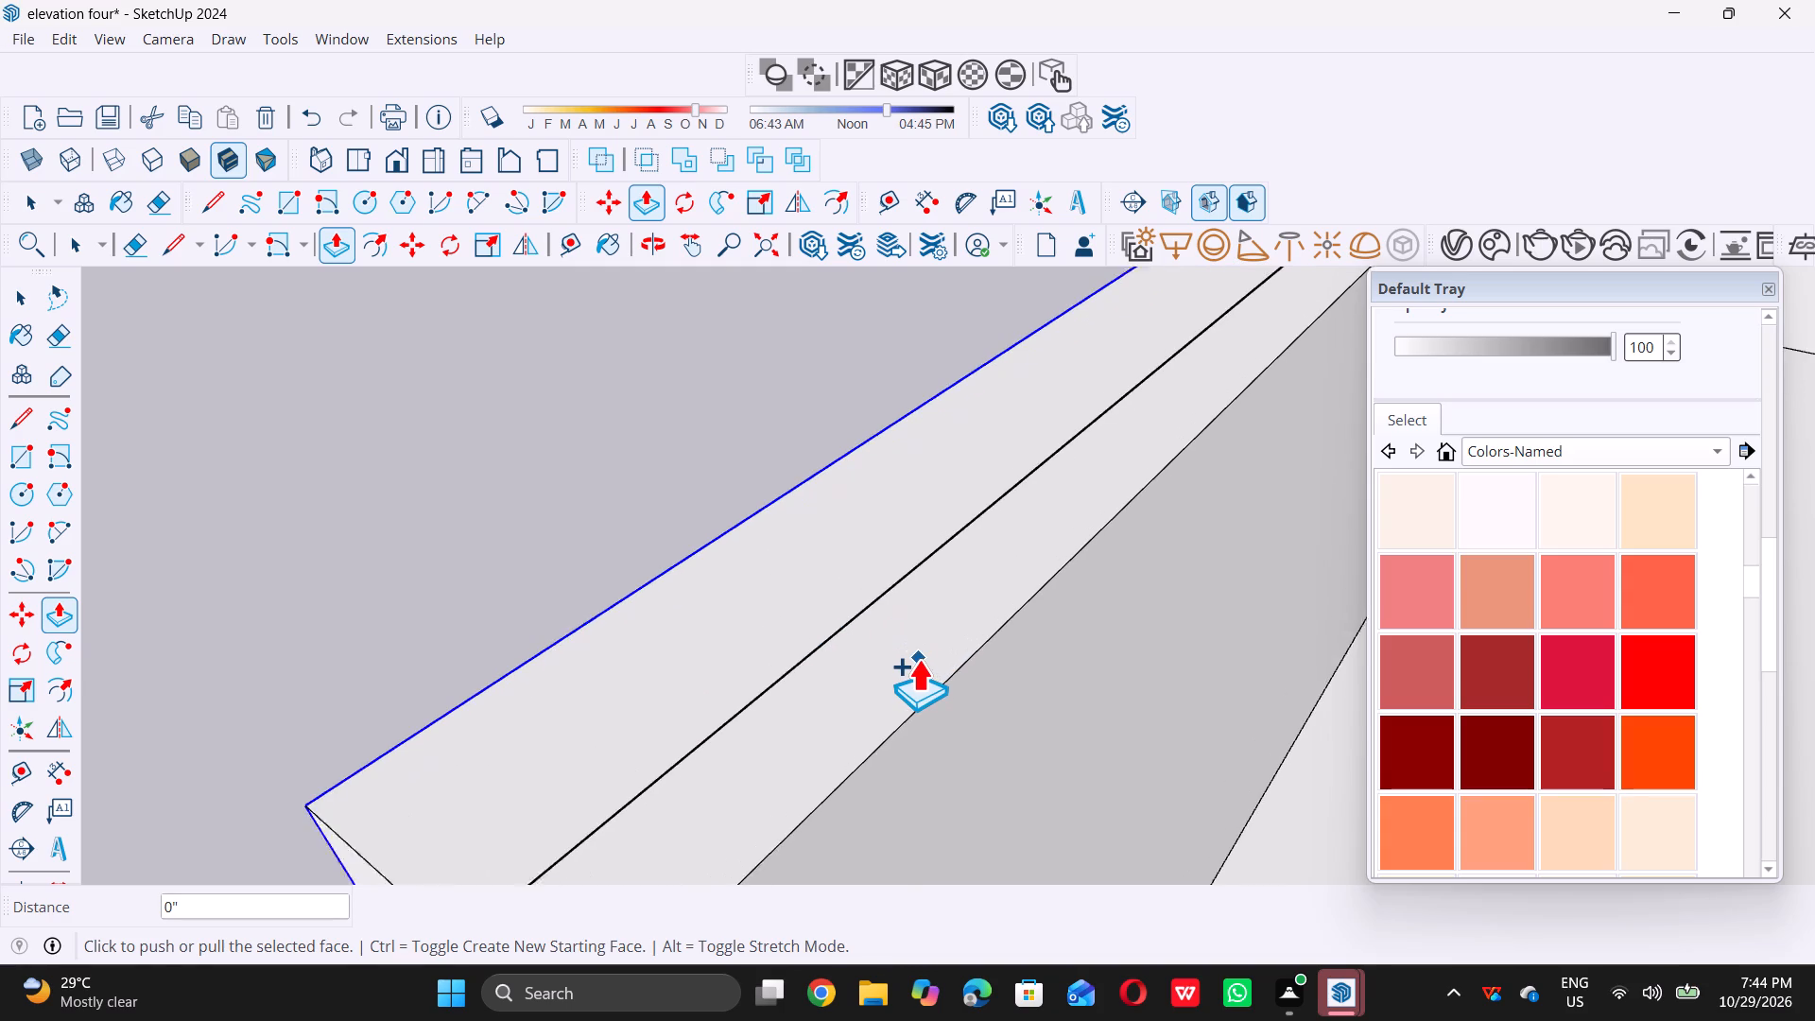
key("space")
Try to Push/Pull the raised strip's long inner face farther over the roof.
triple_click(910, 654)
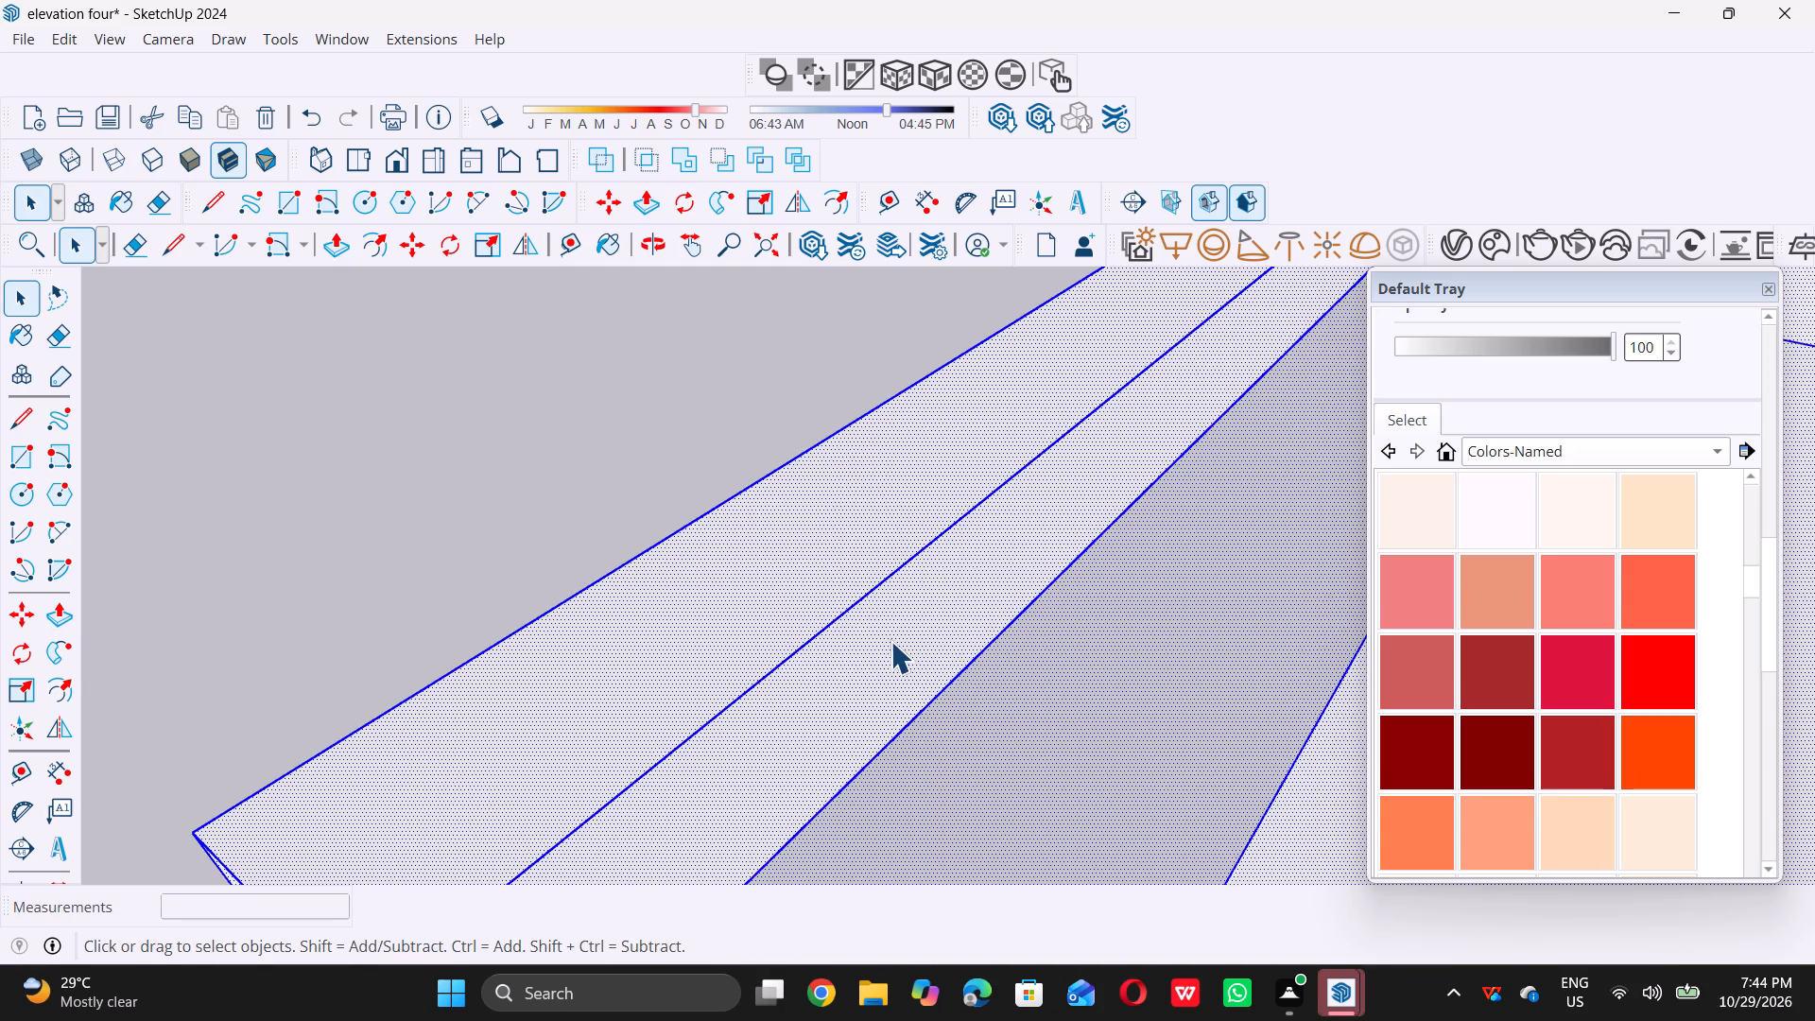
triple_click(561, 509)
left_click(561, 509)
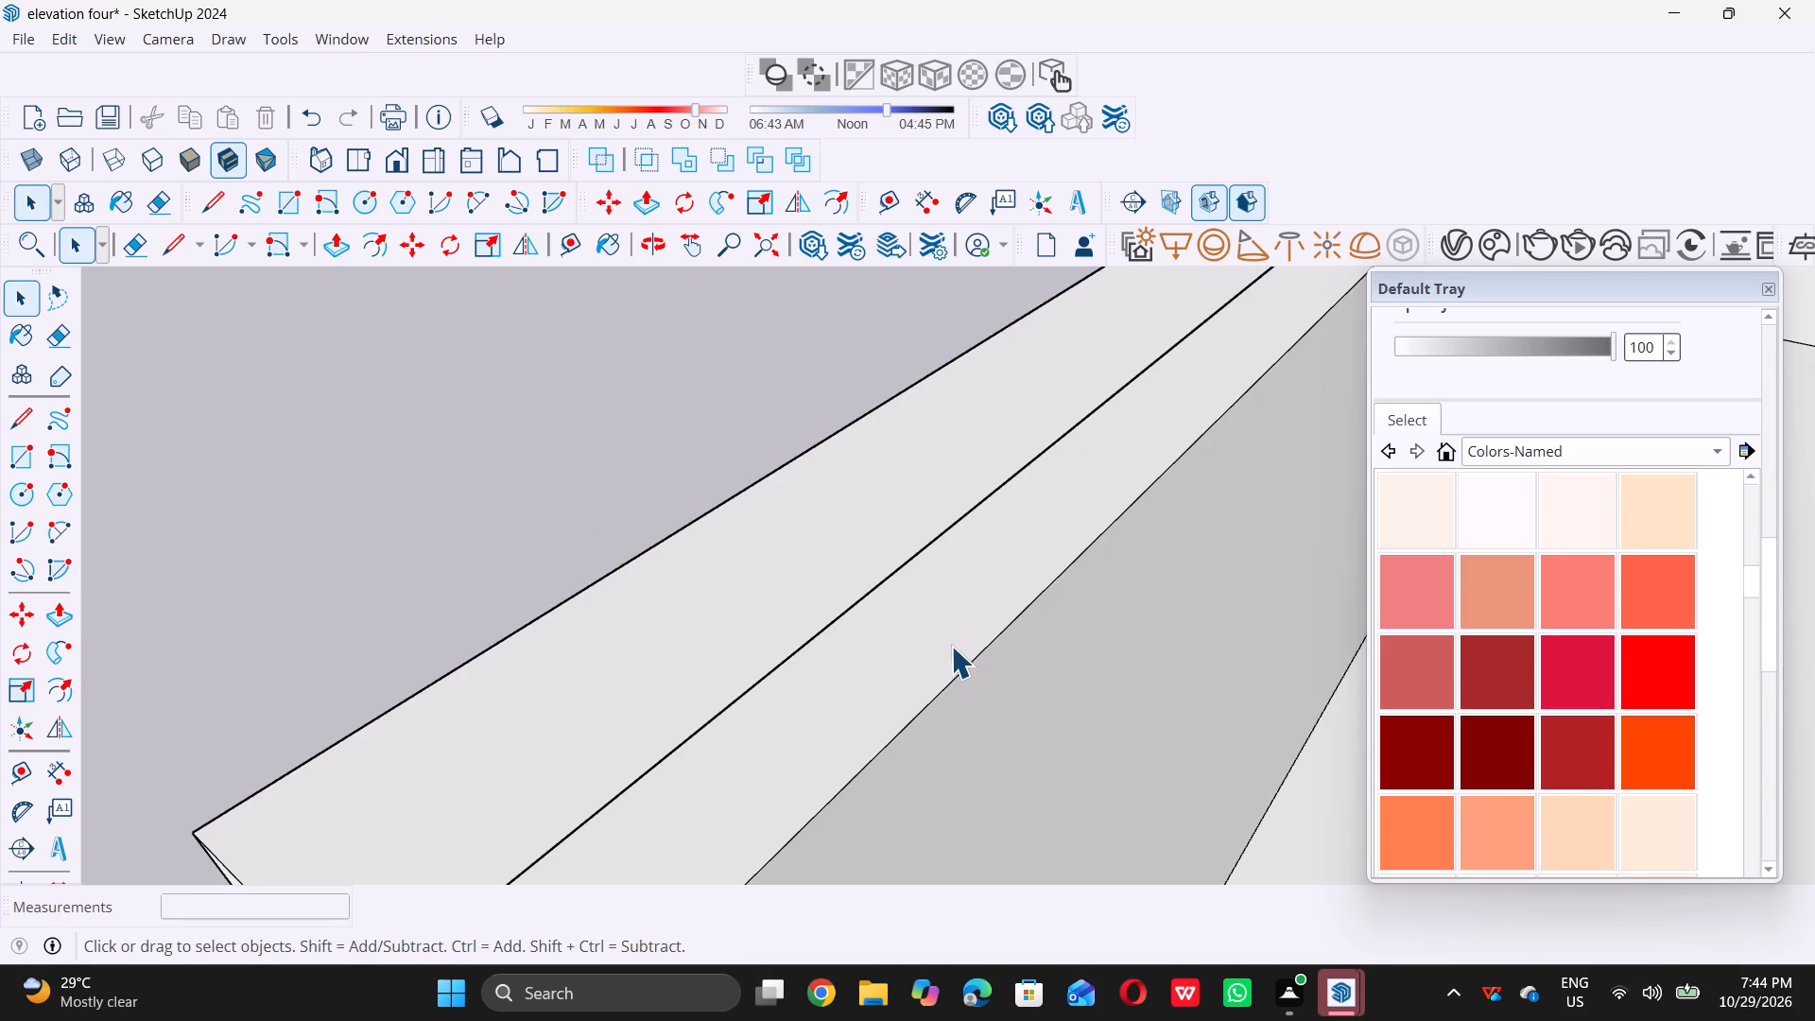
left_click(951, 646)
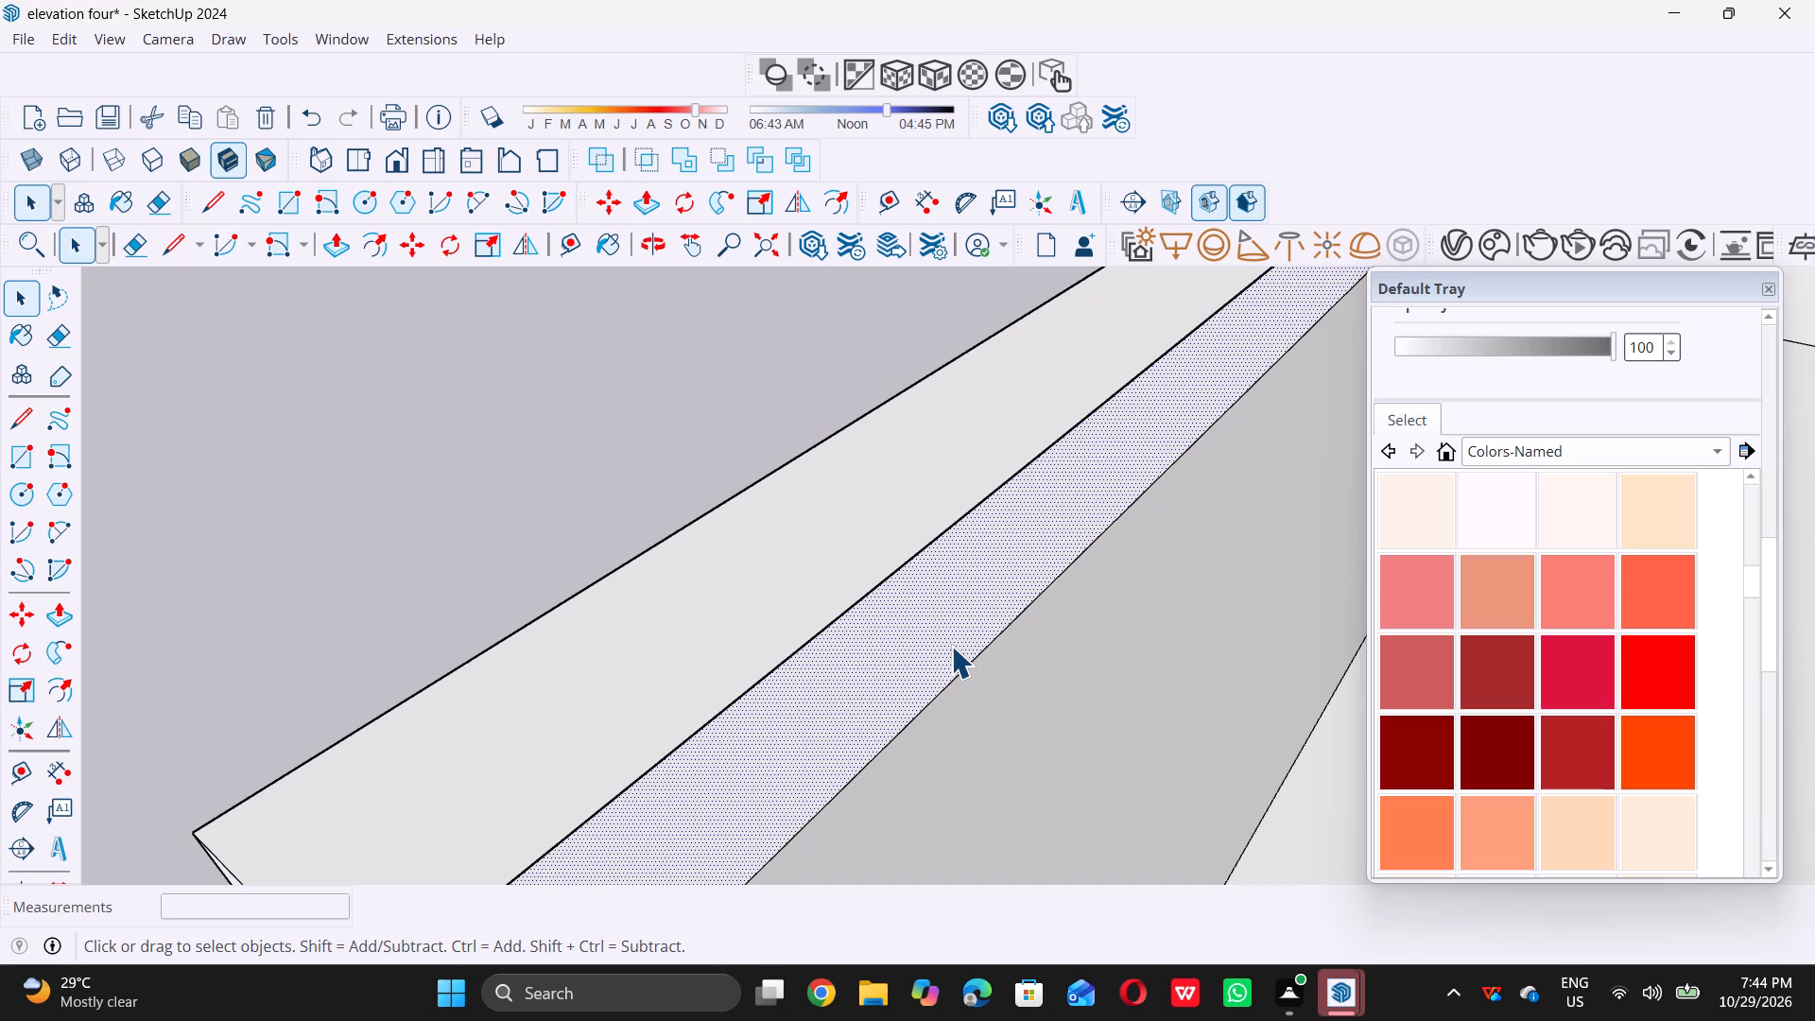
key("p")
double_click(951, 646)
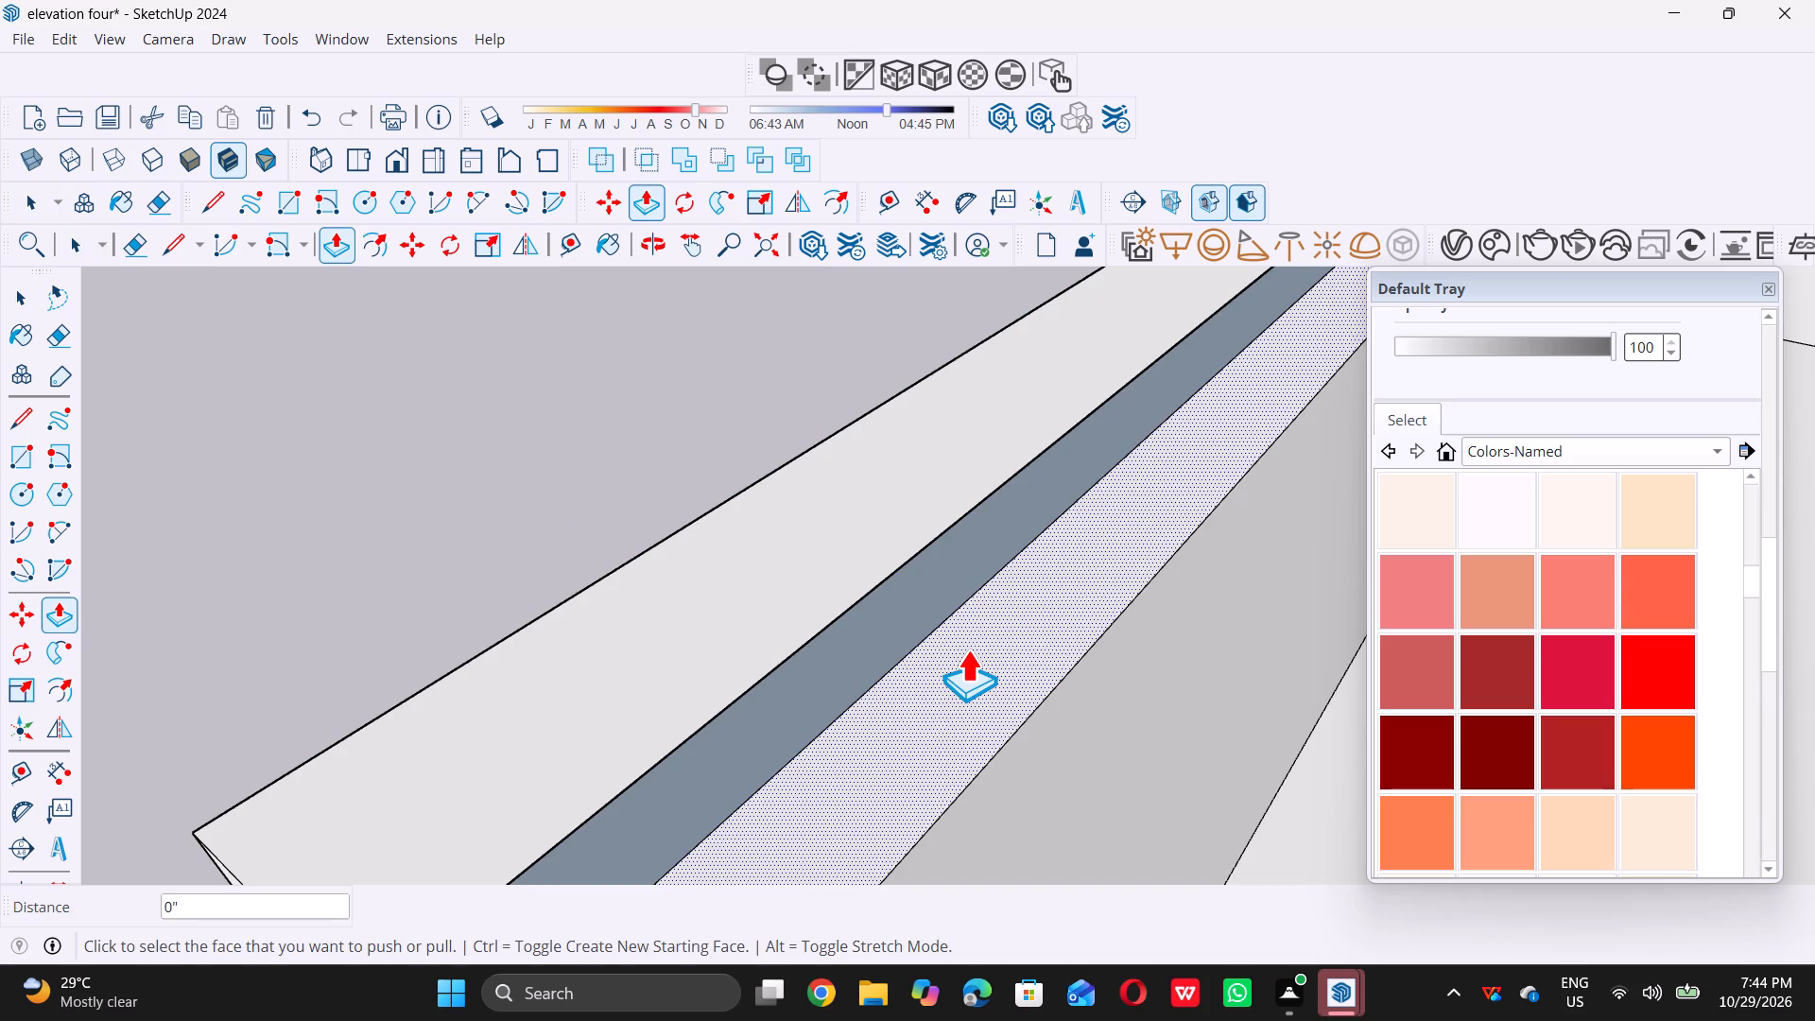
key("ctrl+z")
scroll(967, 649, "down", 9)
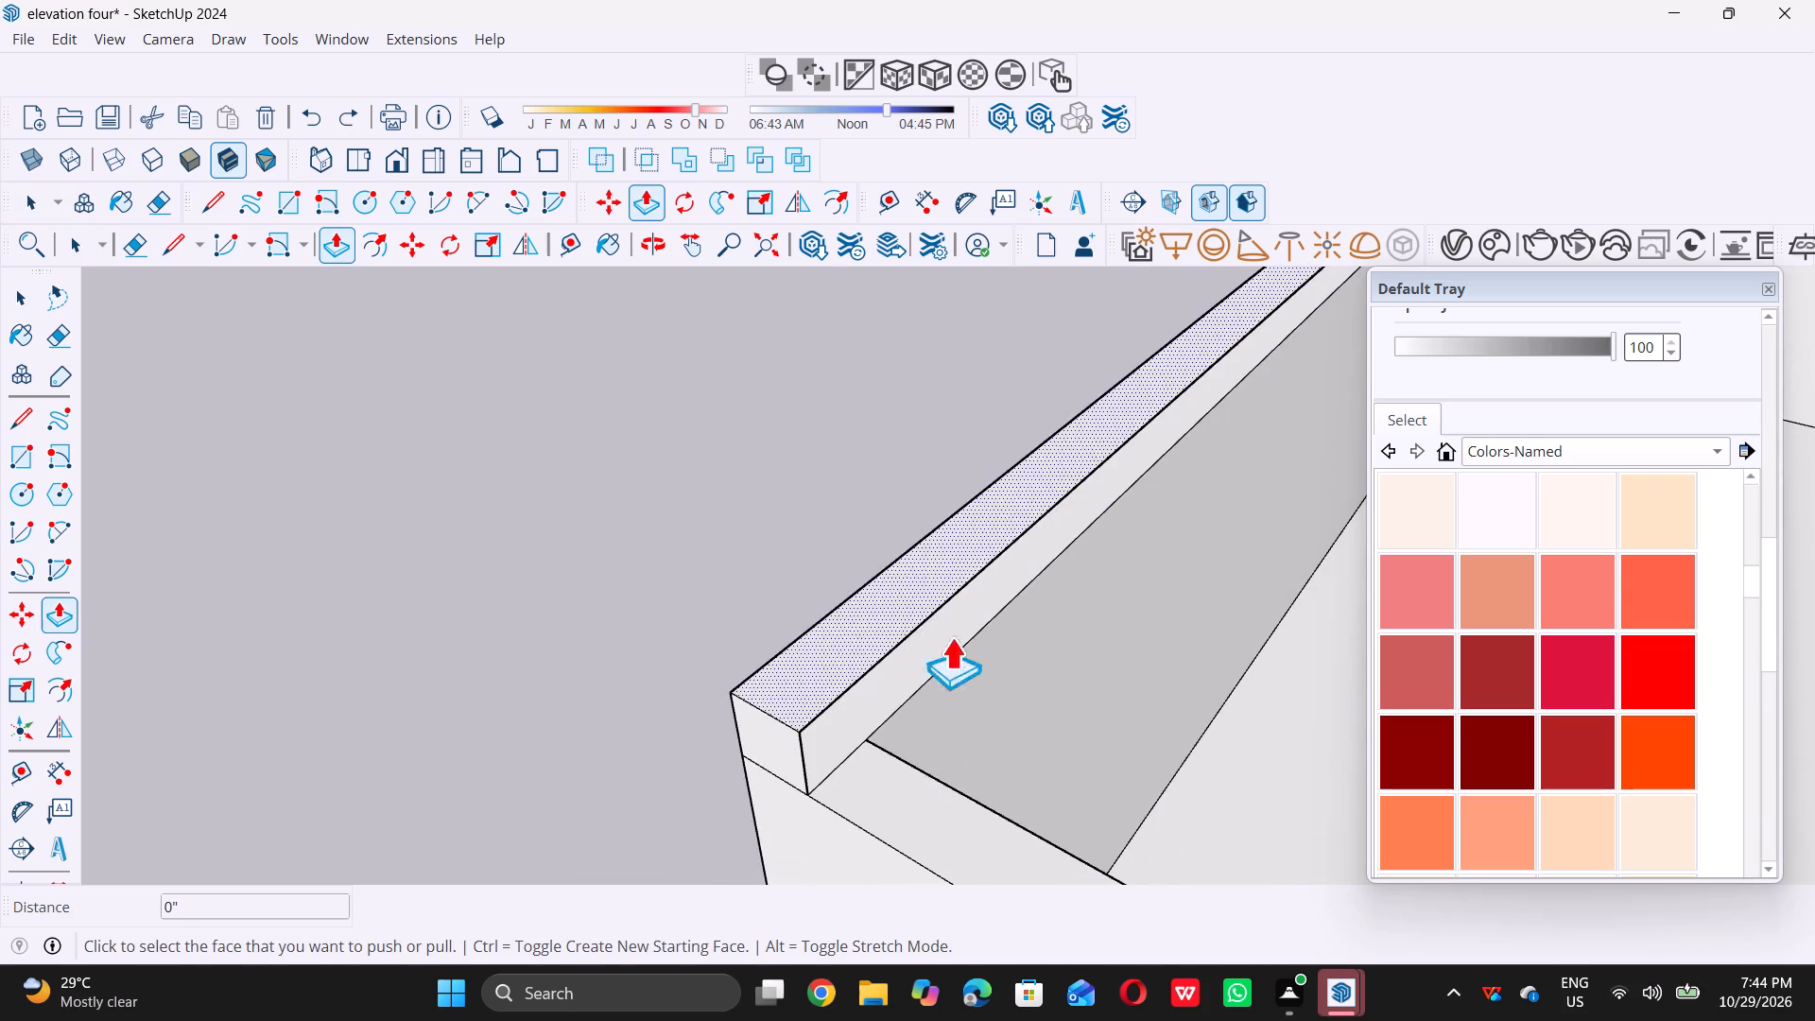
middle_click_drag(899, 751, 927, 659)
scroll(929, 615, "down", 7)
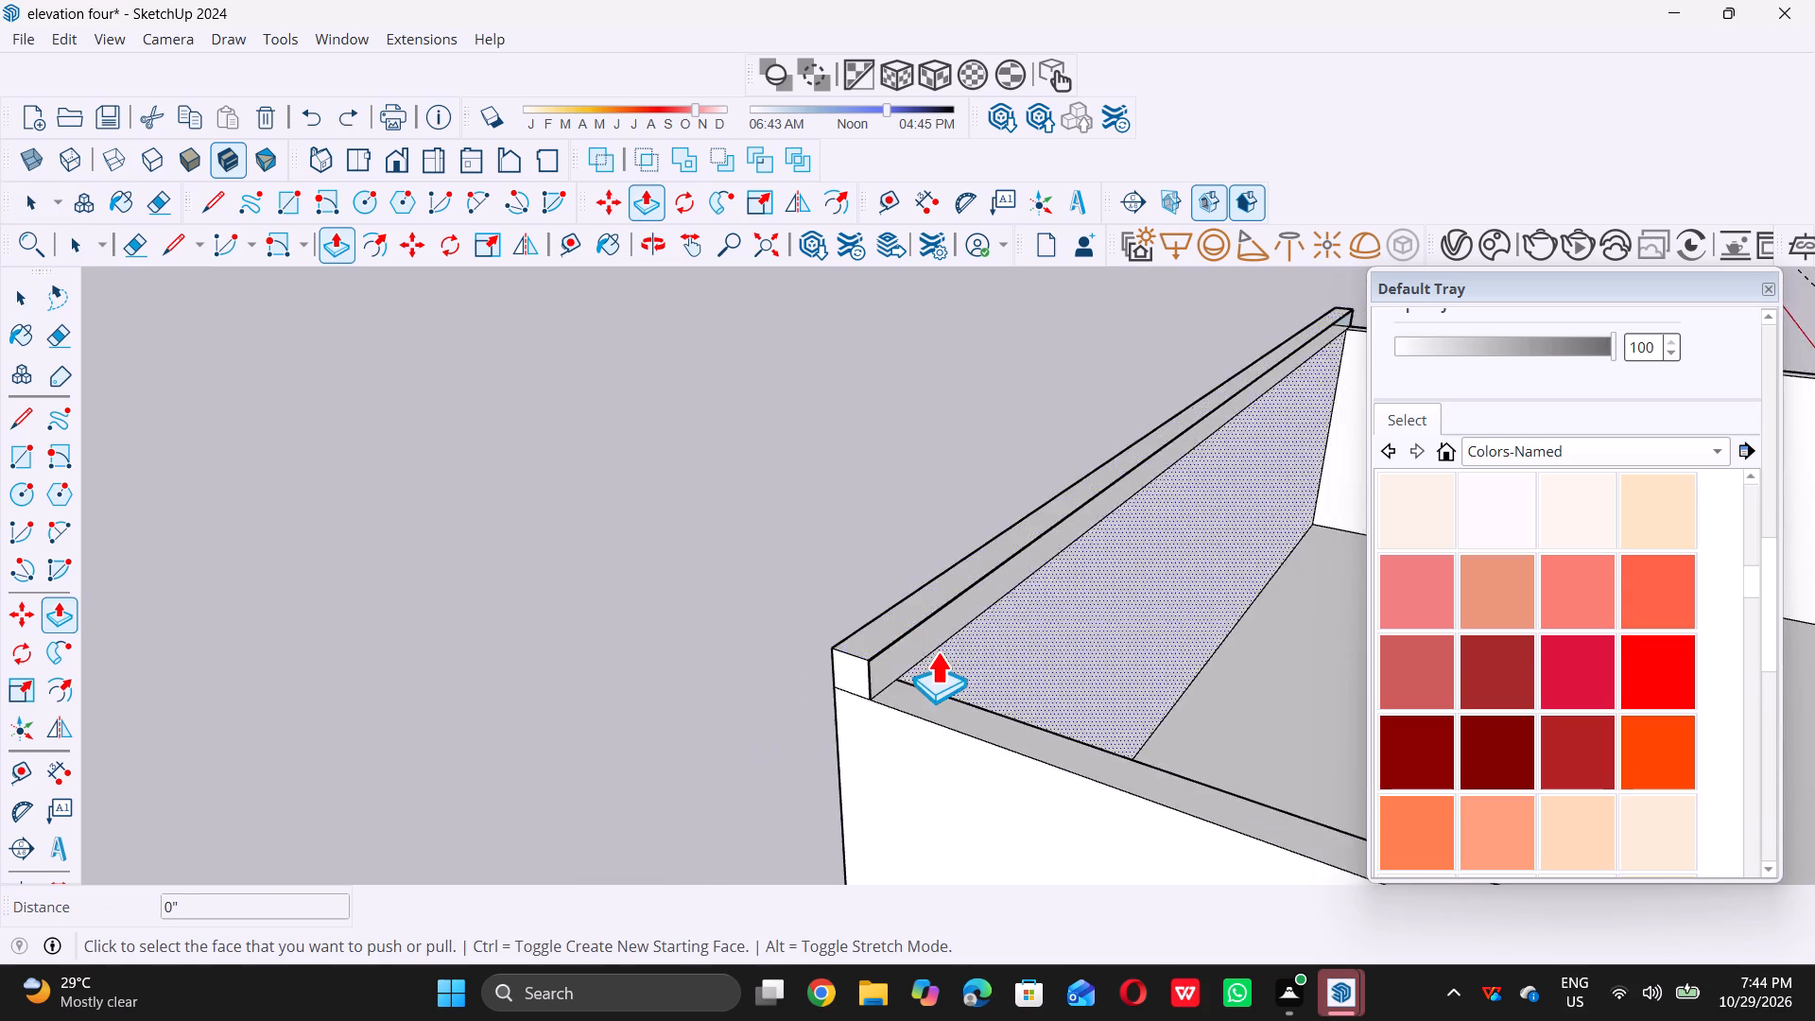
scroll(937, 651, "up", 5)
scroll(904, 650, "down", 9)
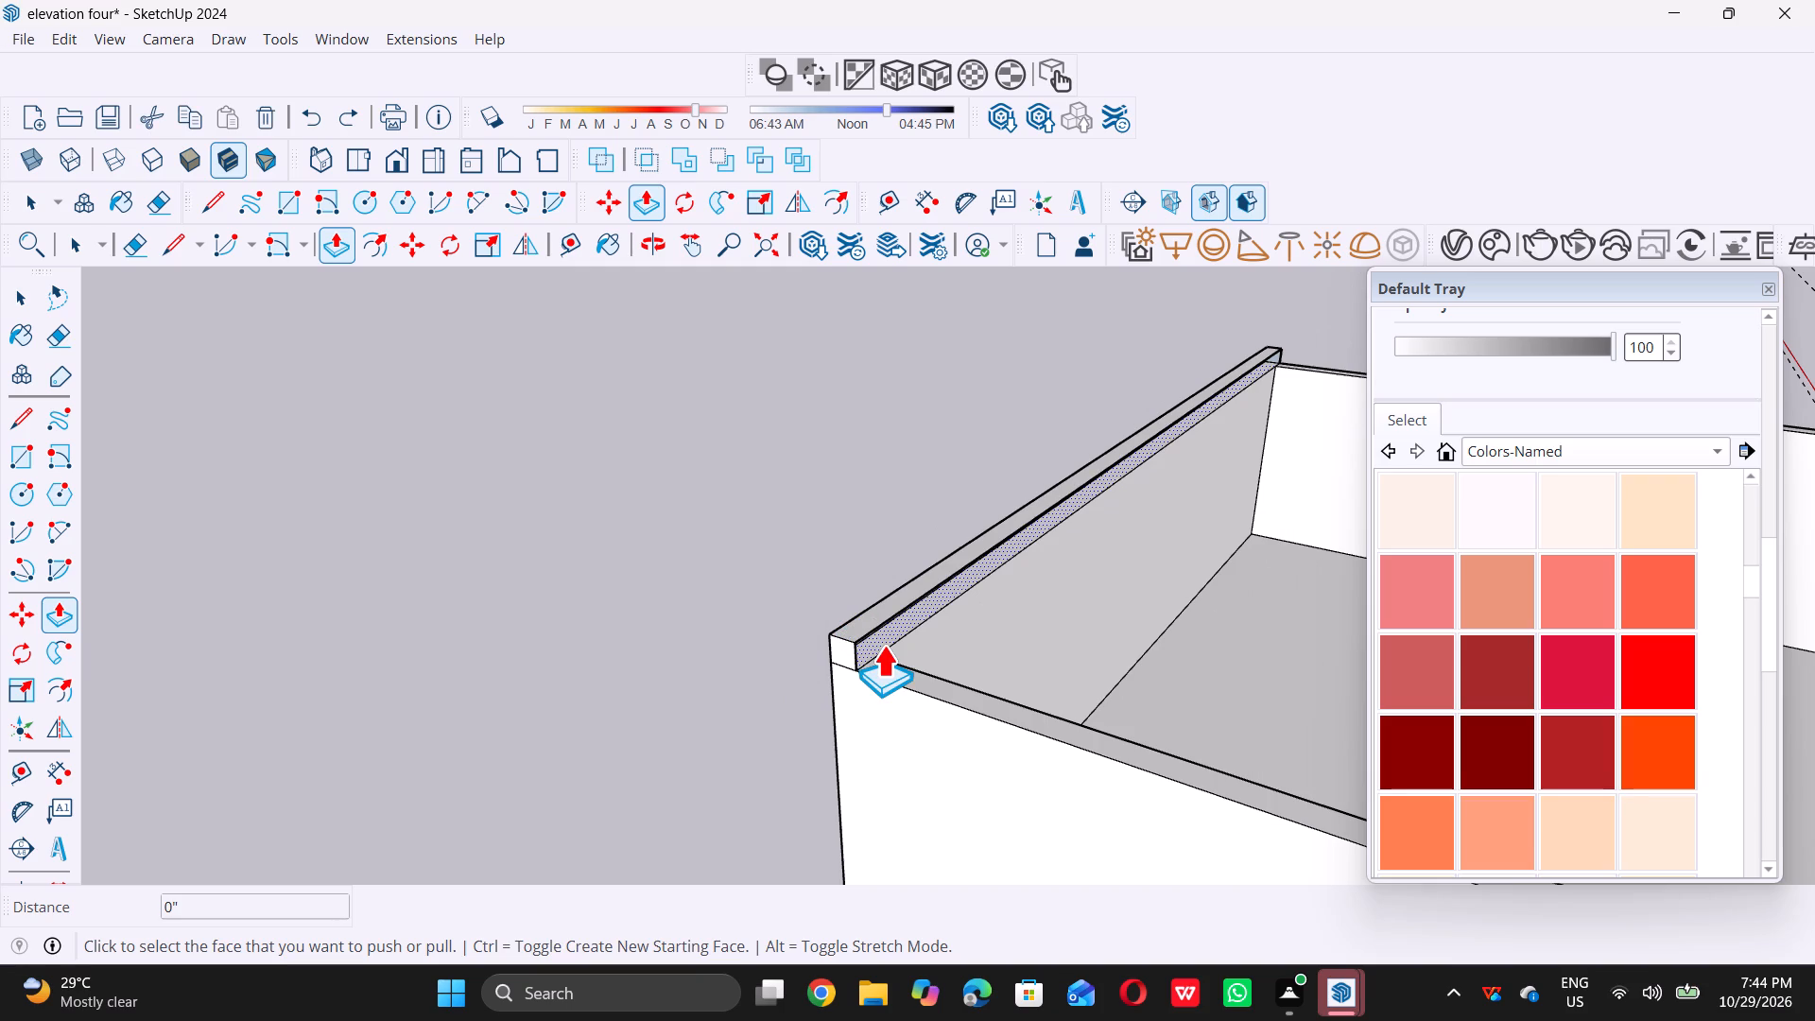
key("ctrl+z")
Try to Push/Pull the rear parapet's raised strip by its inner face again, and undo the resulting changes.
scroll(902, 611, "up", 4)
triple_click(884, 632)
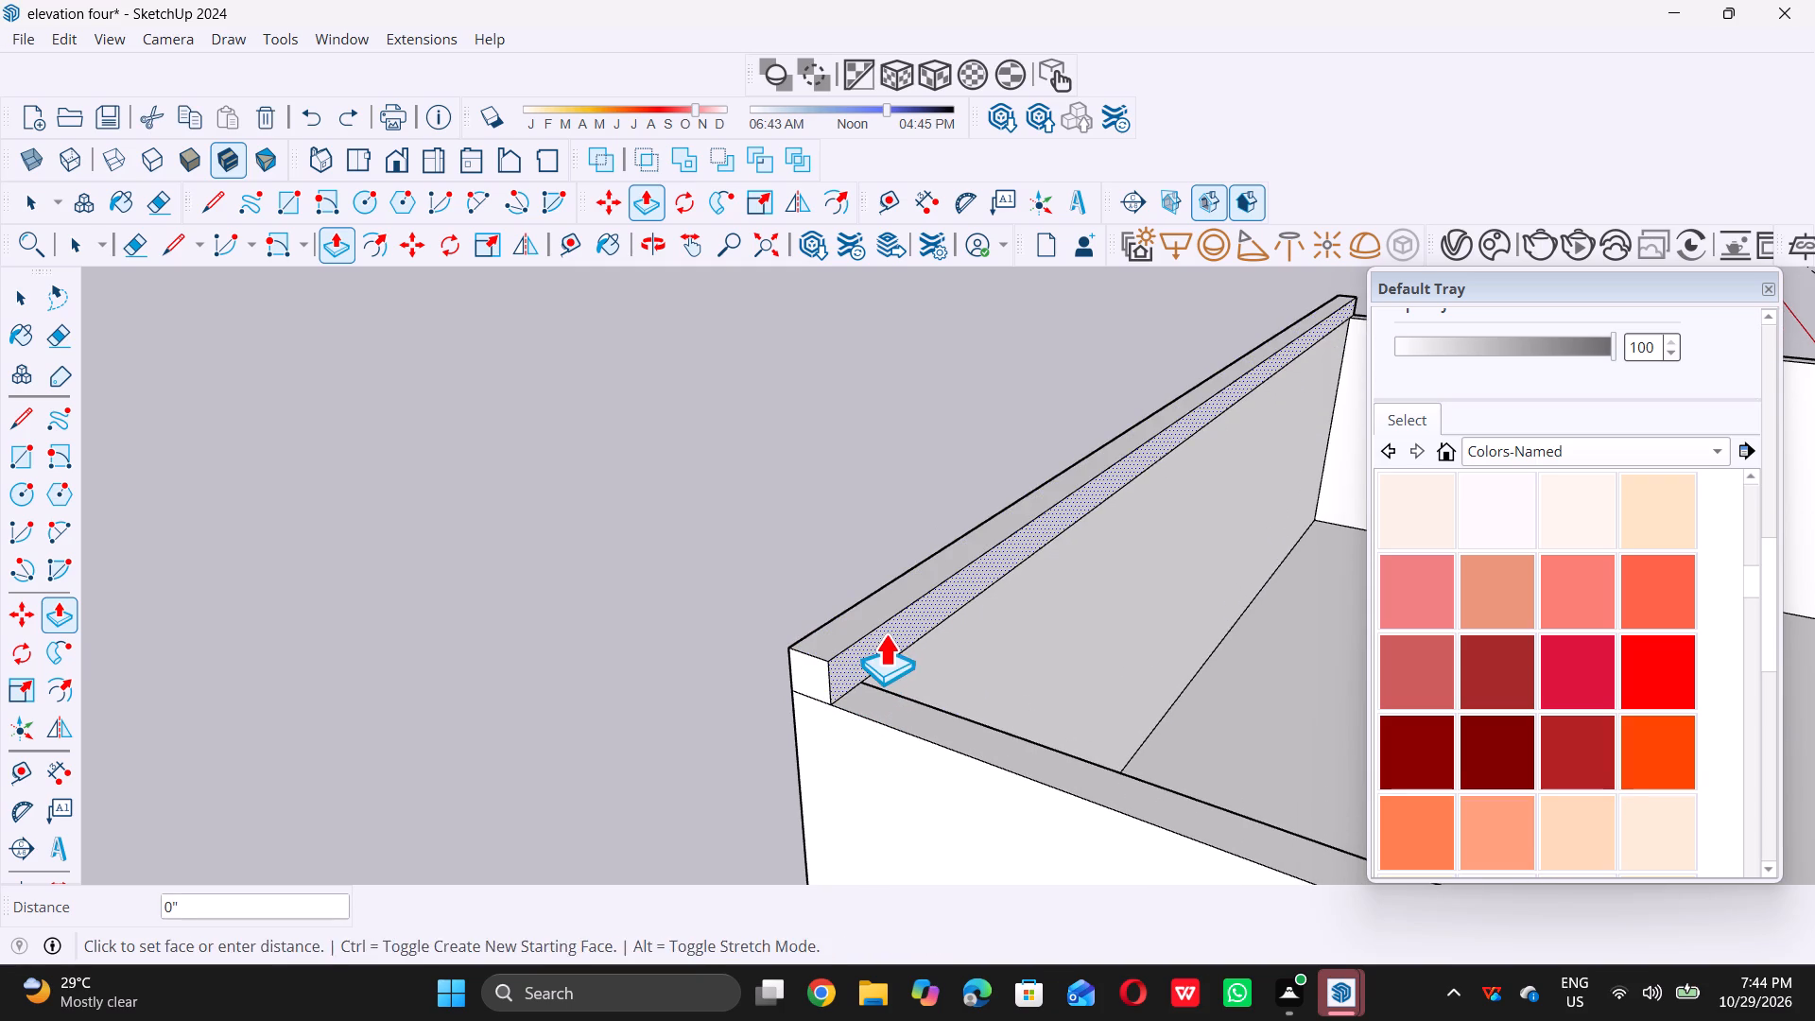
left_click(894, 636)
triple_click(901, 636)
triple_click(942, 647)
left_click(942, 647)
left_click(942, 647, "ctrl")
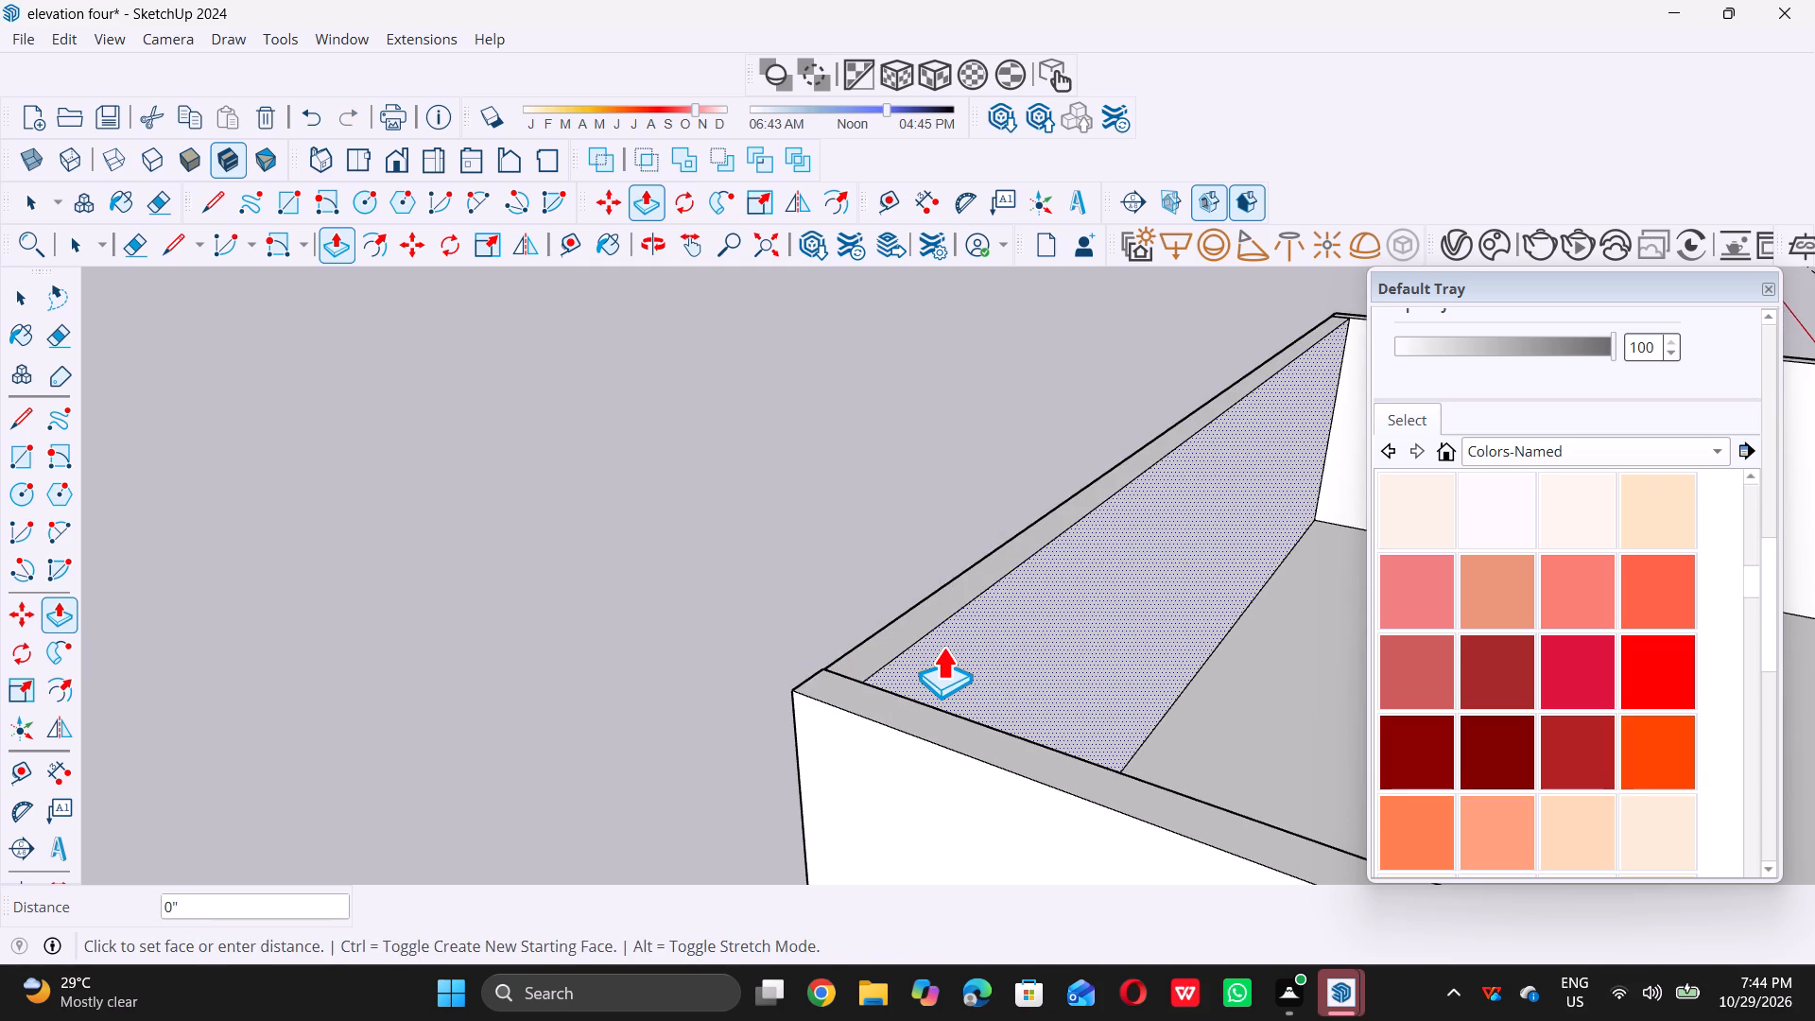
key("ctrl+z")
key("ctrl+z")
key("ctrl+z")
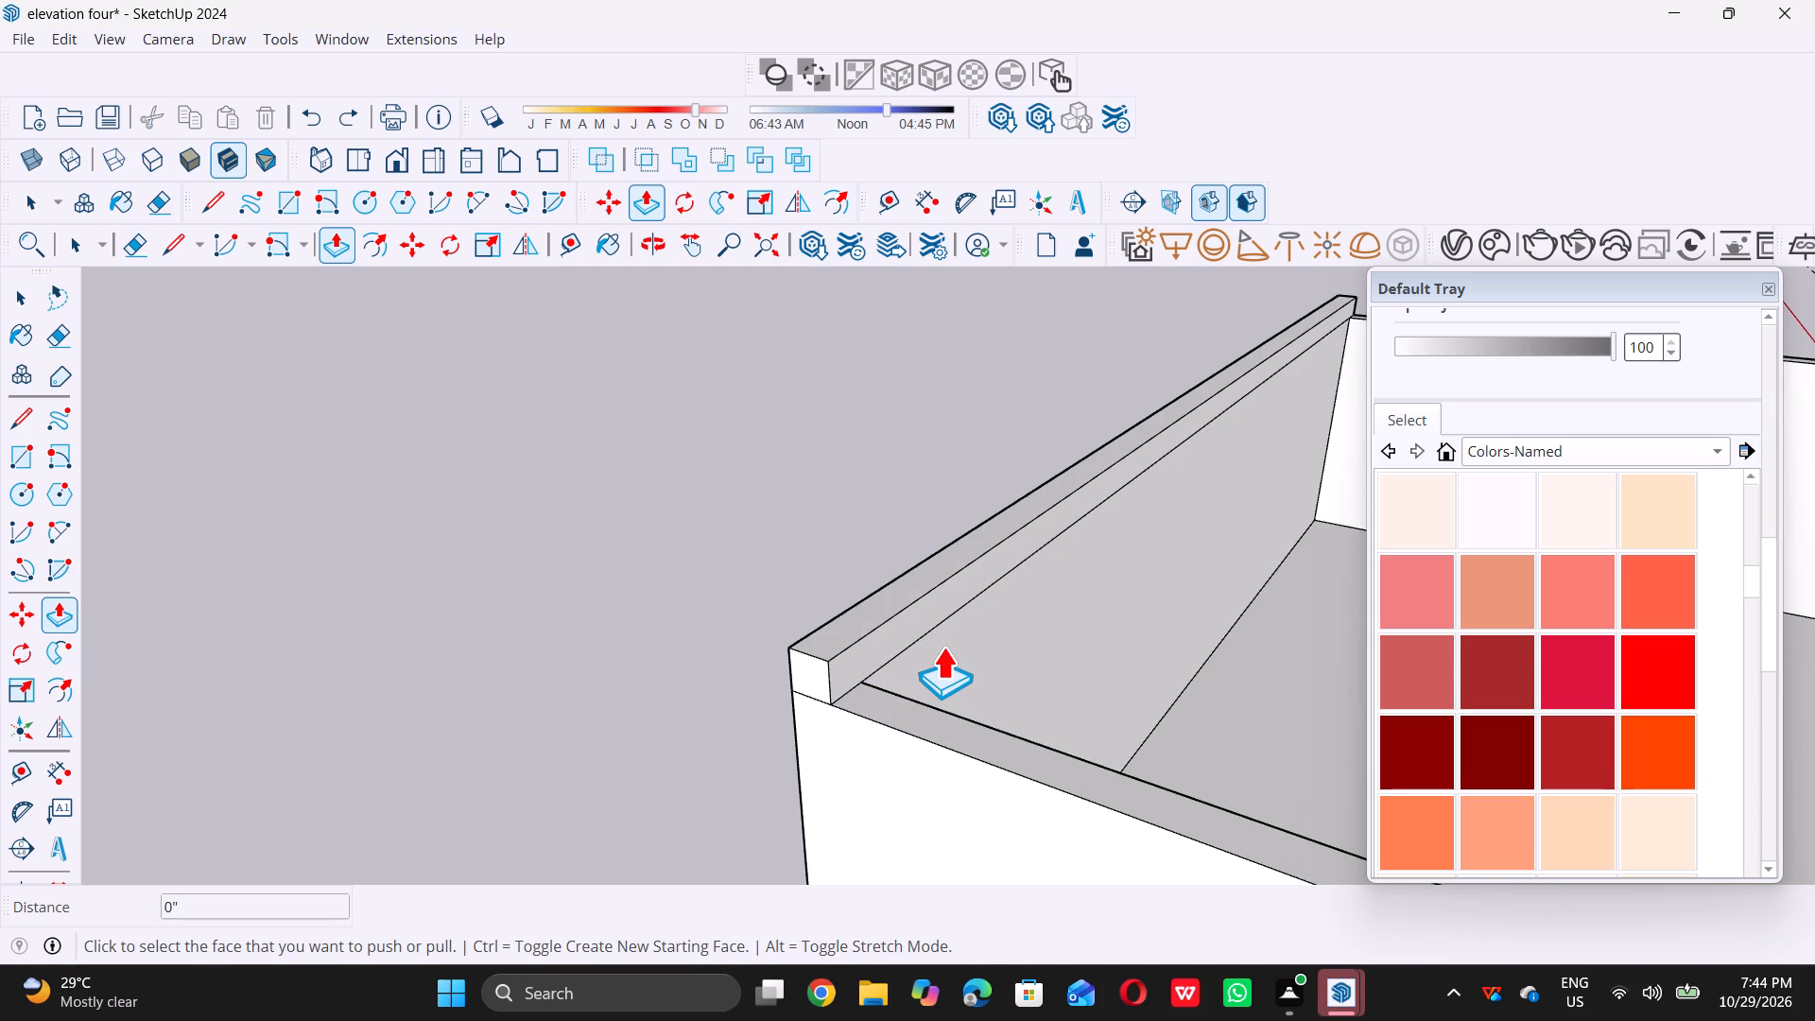
Push/Pull the raised strip's inner face 29' 1 9/16" across the building to the front wall, forming a full roof slab.
left_click(868, 647)
scroll(949, 675, "down", 4)
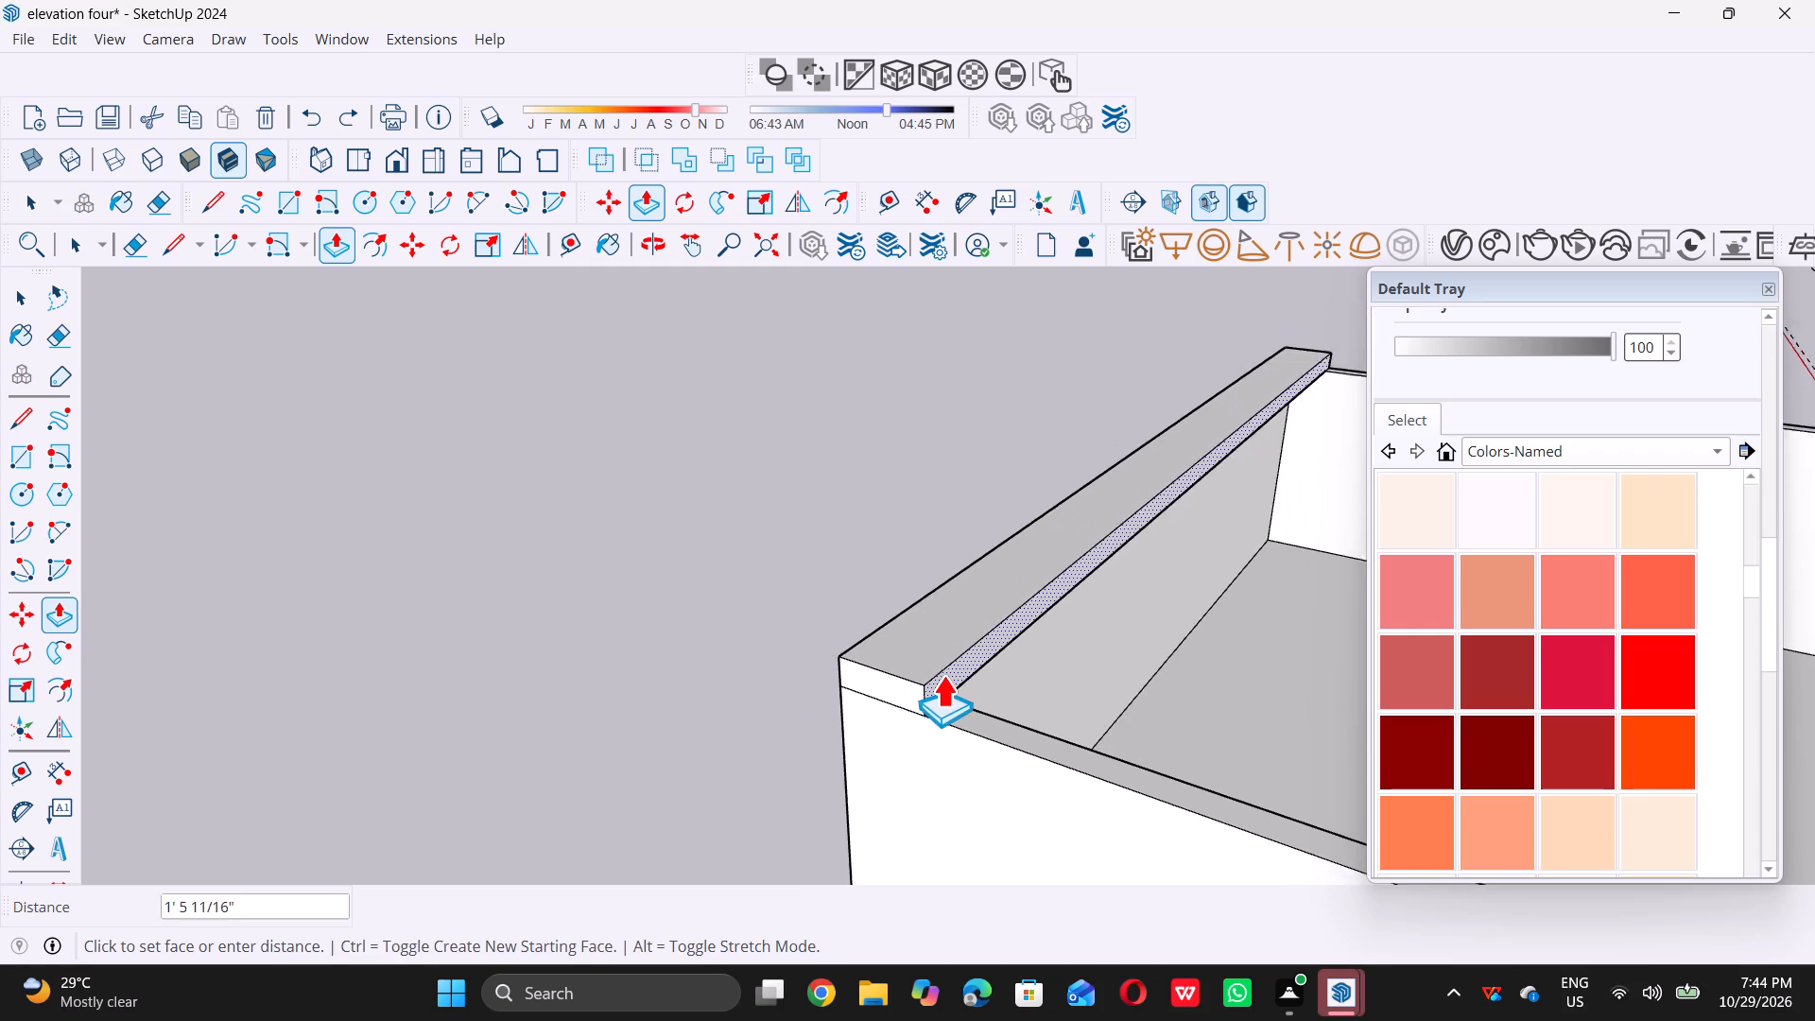
scroll(942, 675, "down", 20)
scroll(942, 675, "down", 2)
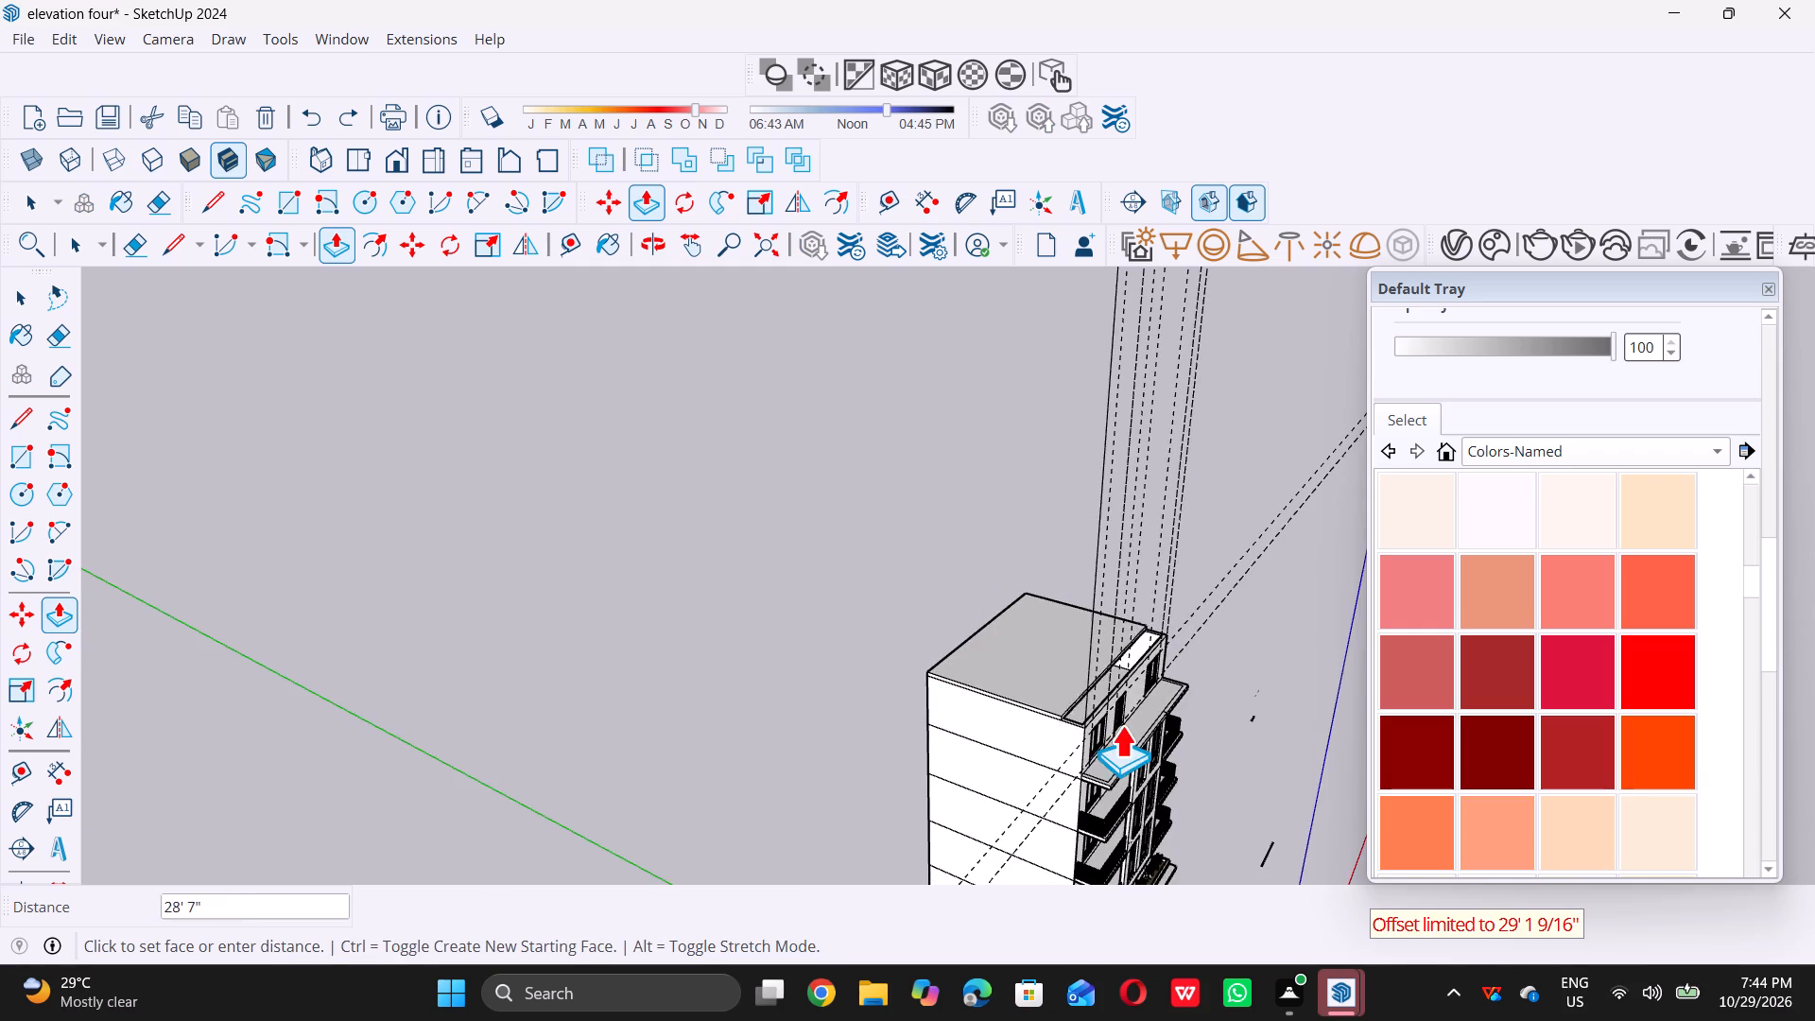
scroll(1110, 726, "up", 20)
scroll(1110, 726, "up", 2)
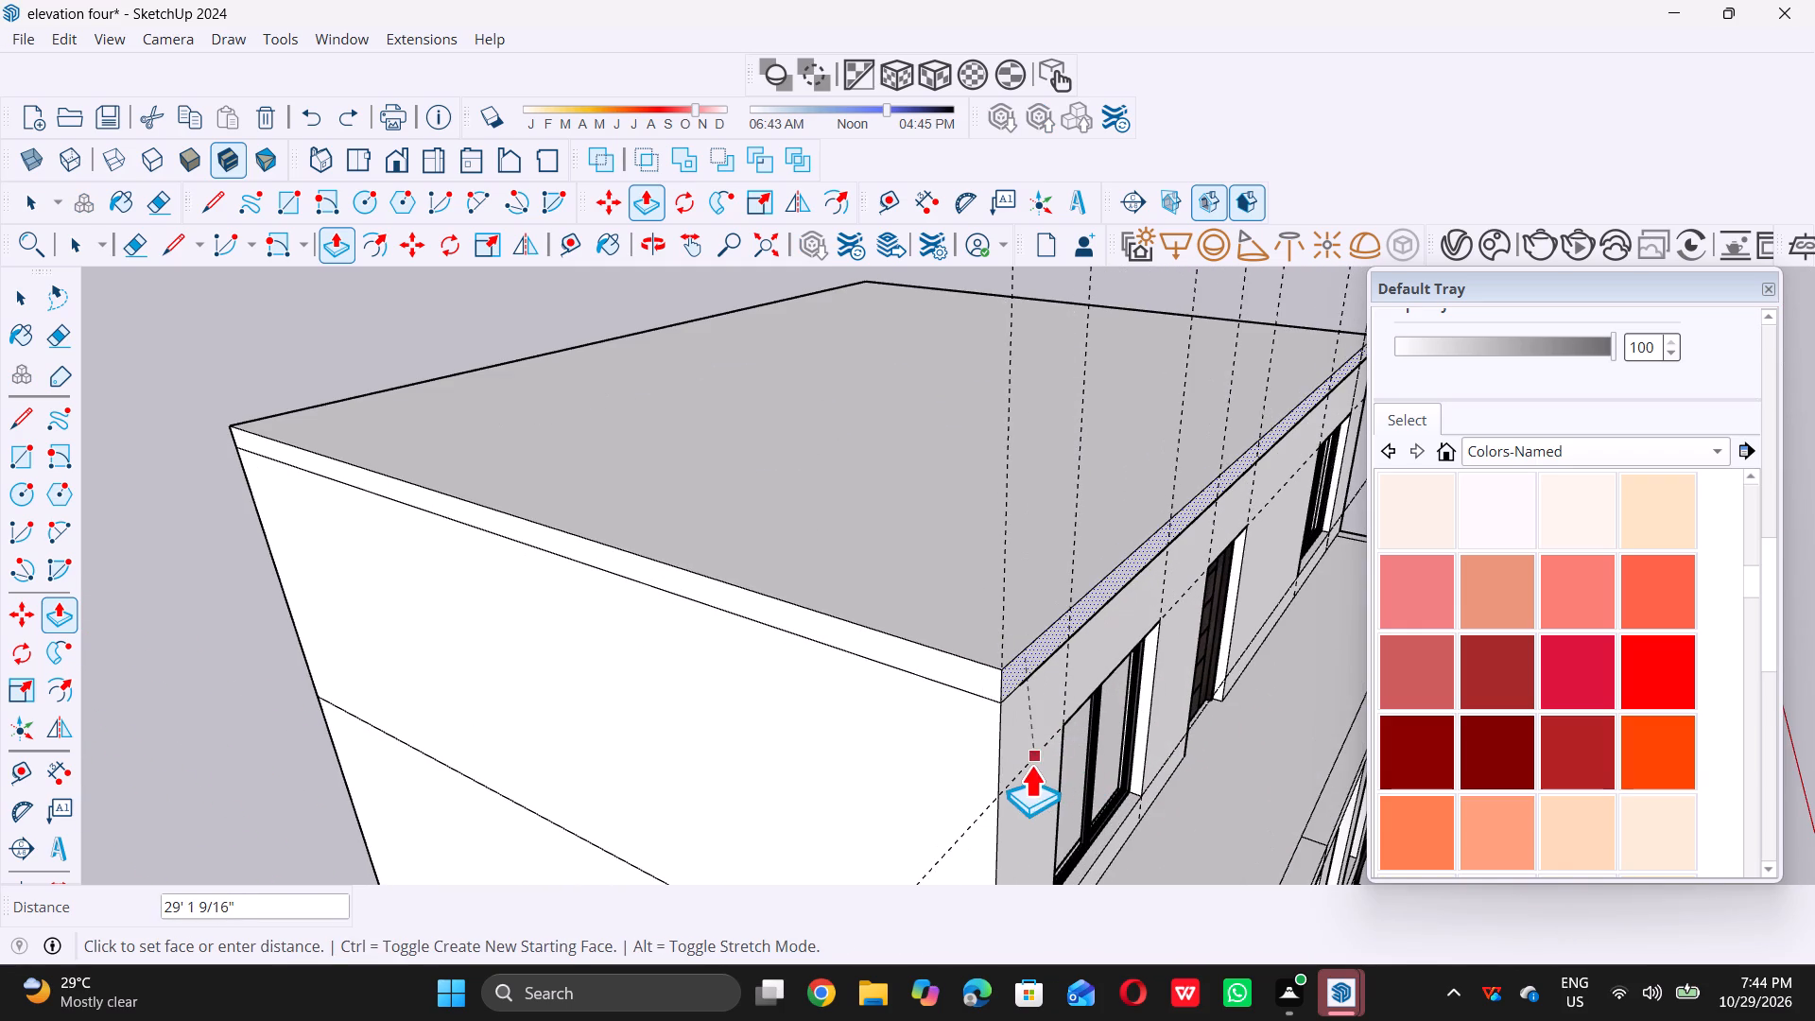
double_click(995, 766)
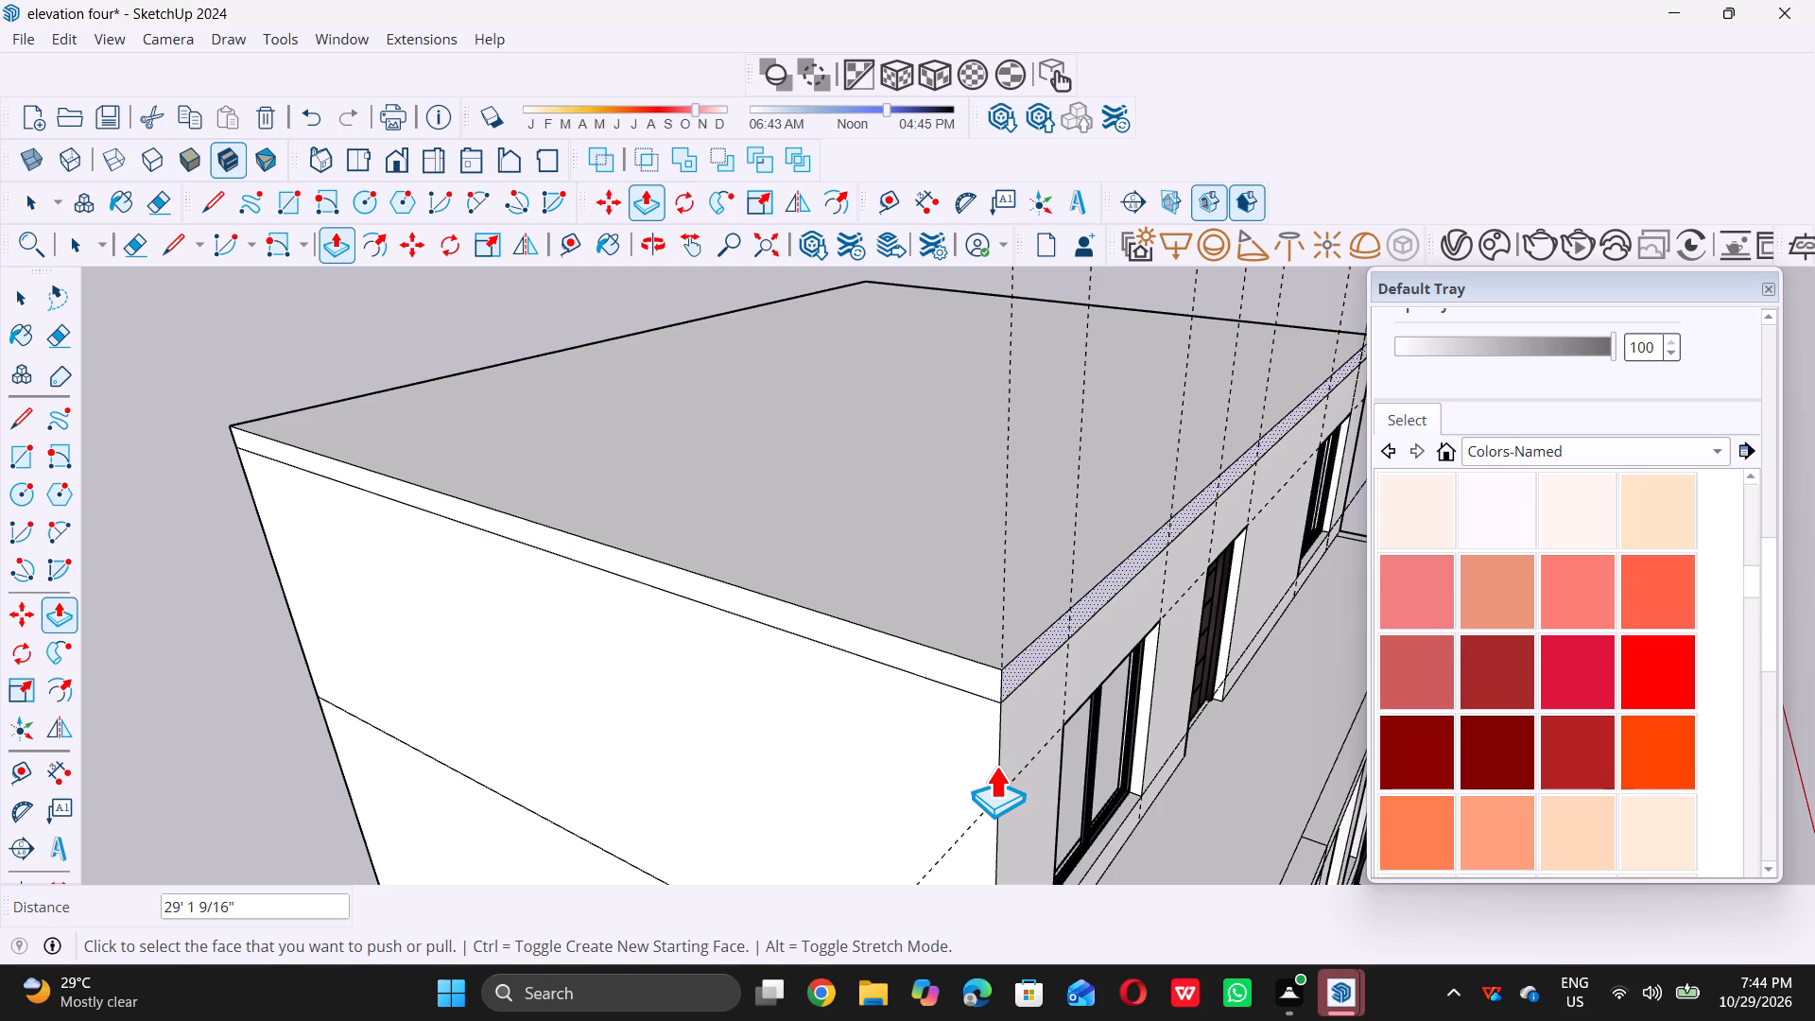
Push/Pull the roof slab's front face outward 5' 1 7/16" to line up with the projecting slab's outer corner below.
scroll(984, 757, "down", 10)
scroll(801, 635, "down", 5)
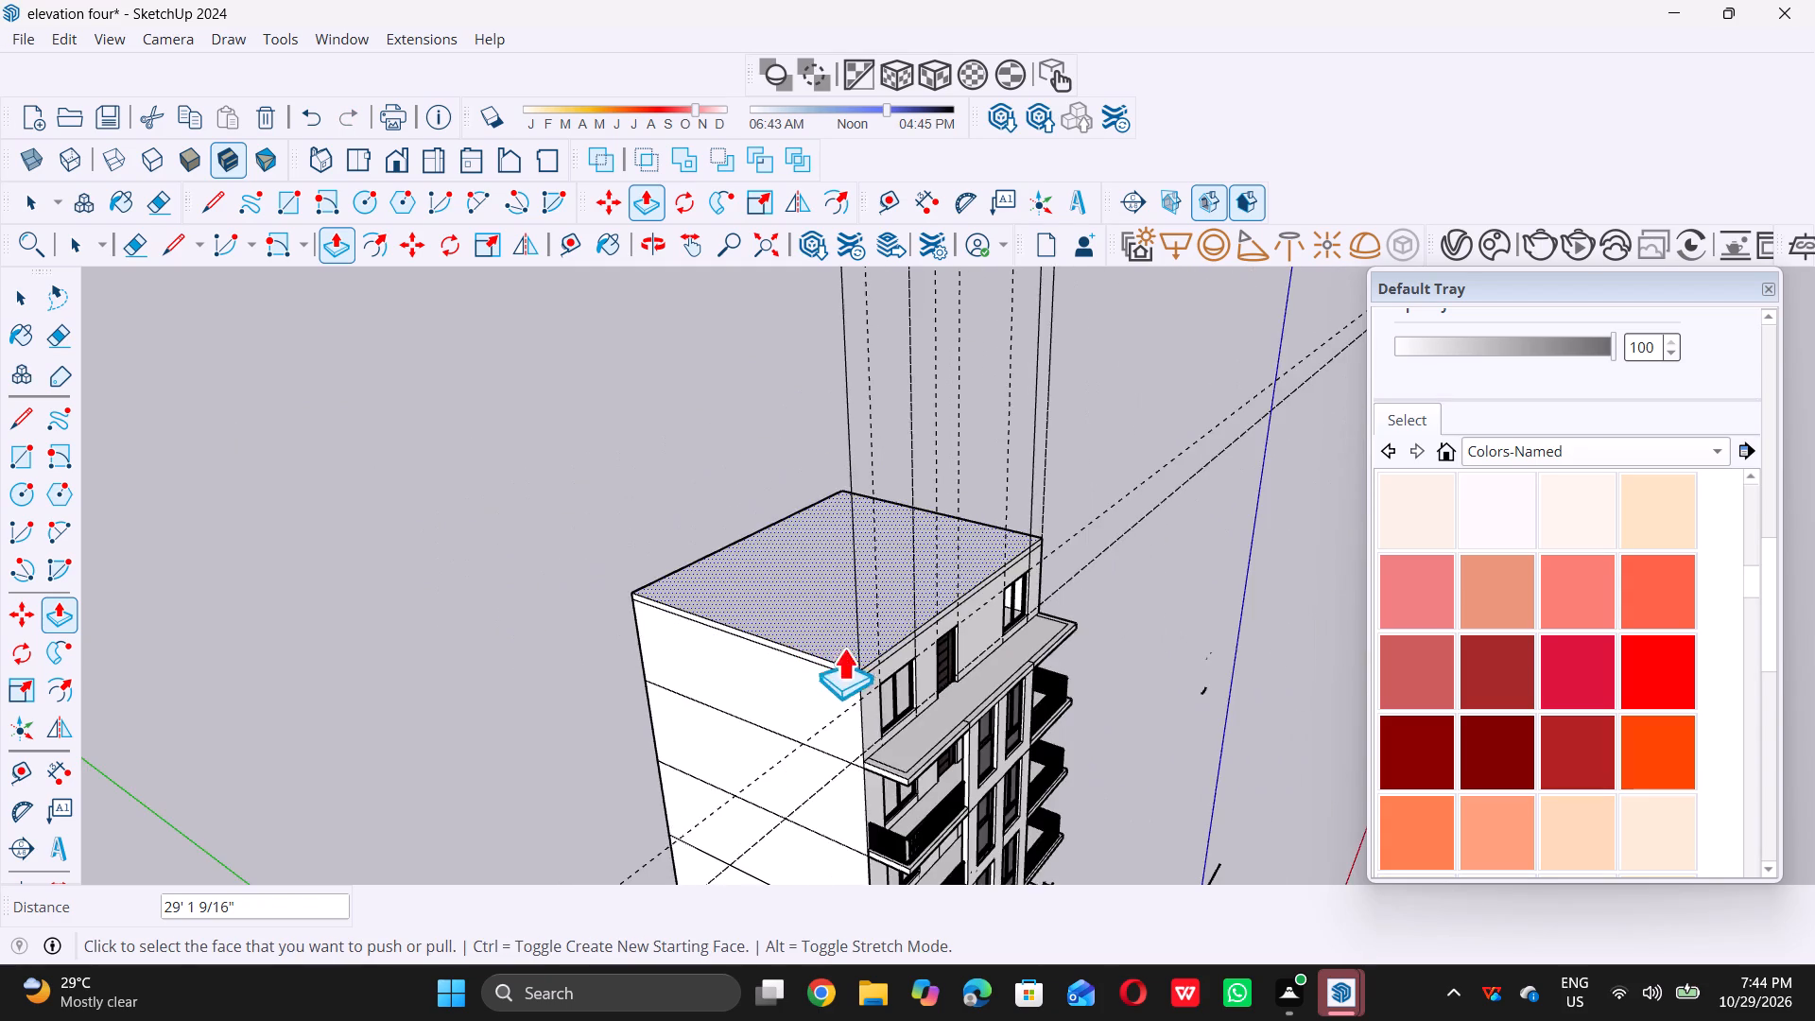
scroll(891, 756, "up", 5)
scroll(856, 603, "up", 8)
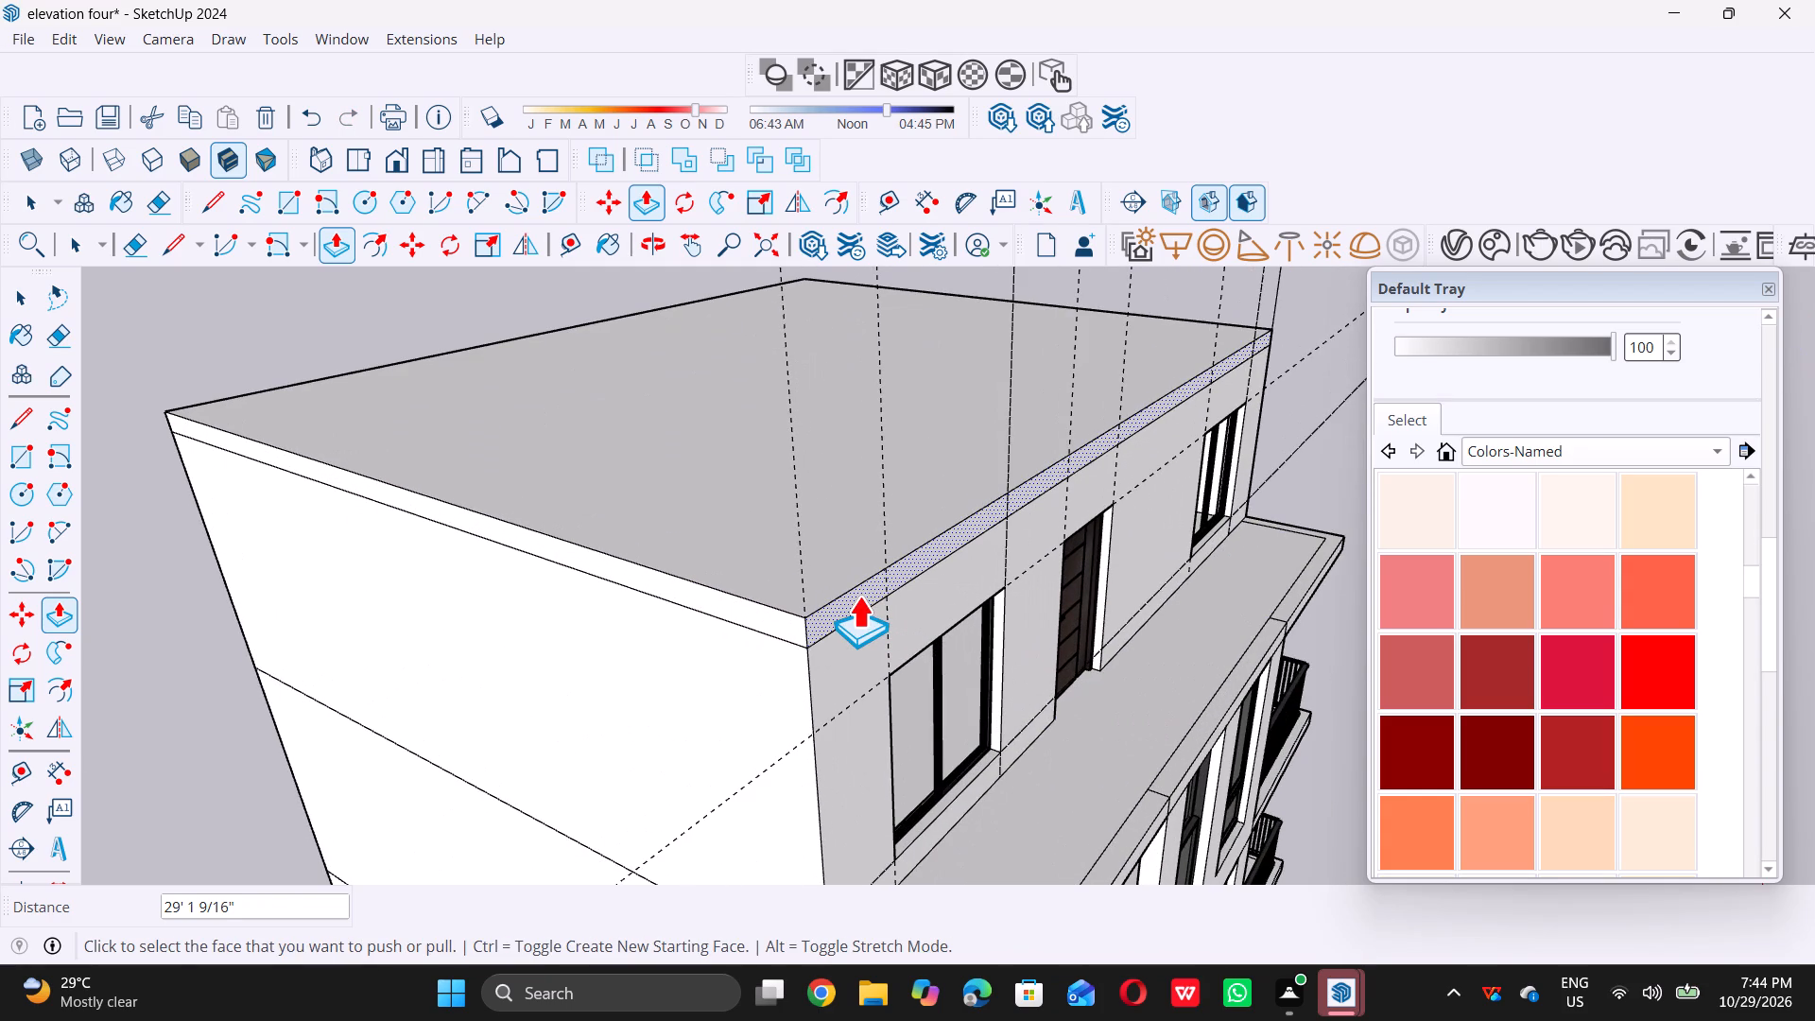
left_click(858, 596)
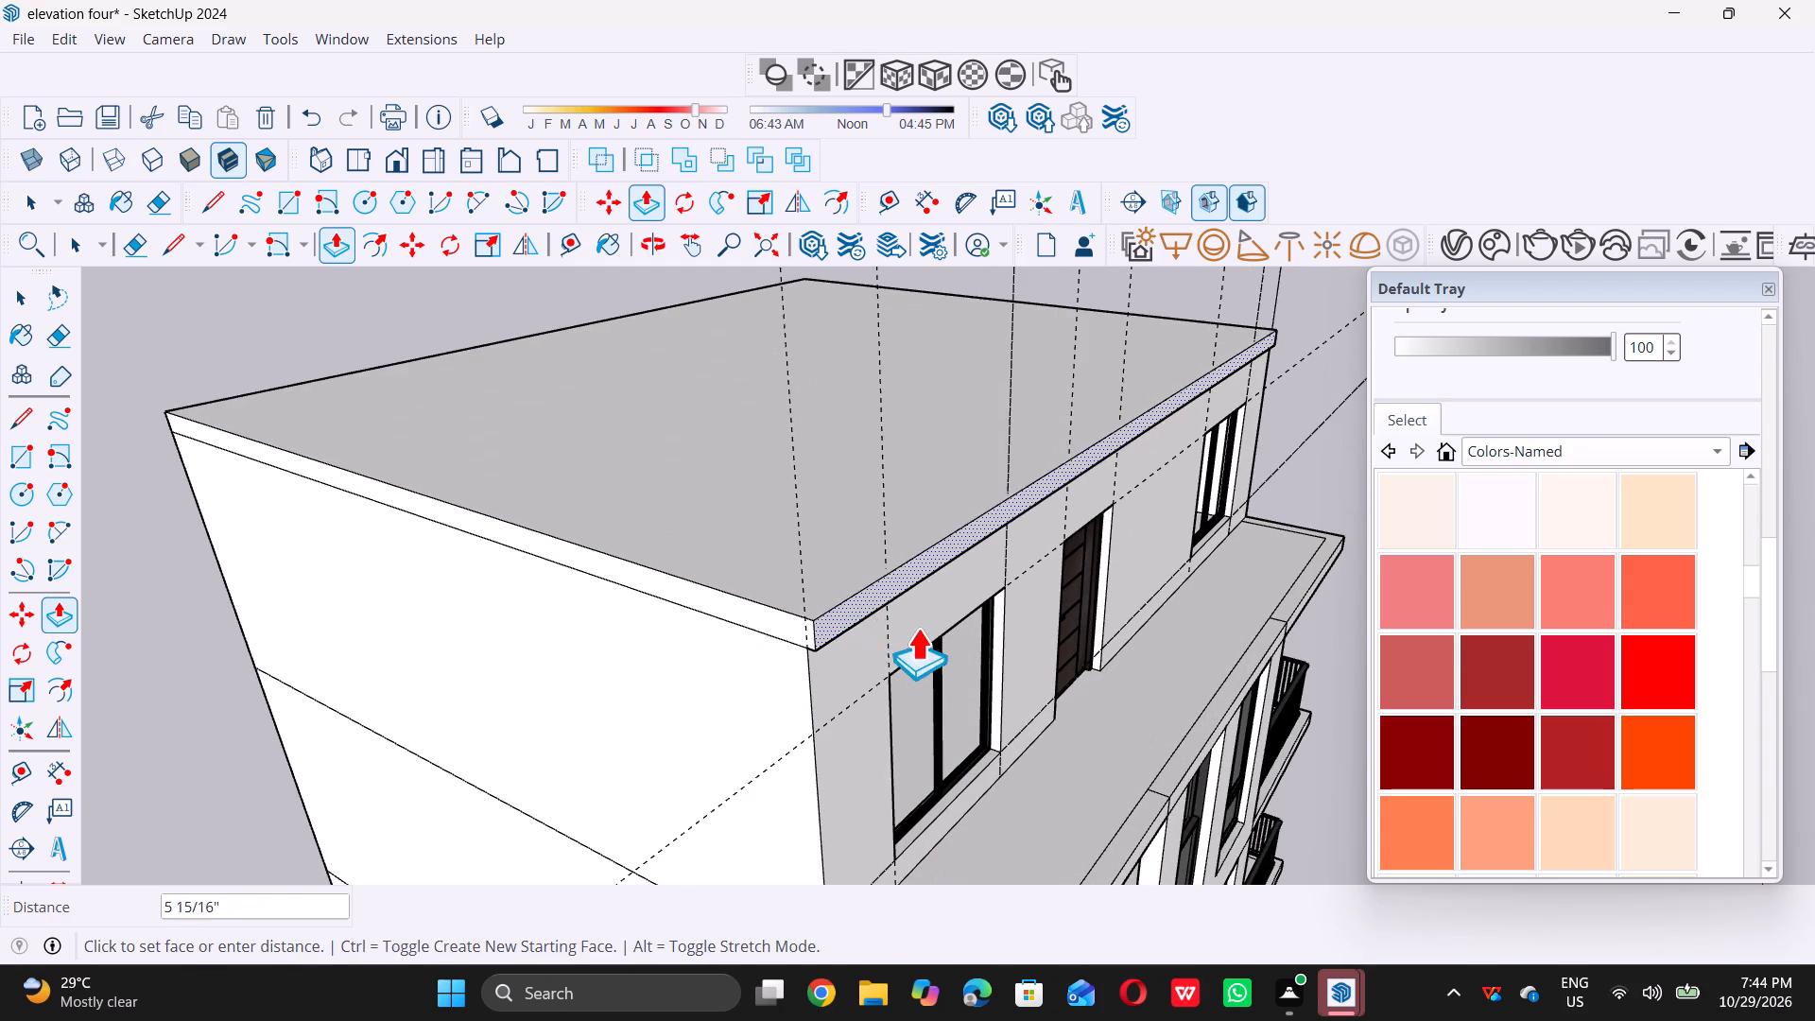
scroll(940, 661, "down", 10)
scroll(963, 796, "up", 4)
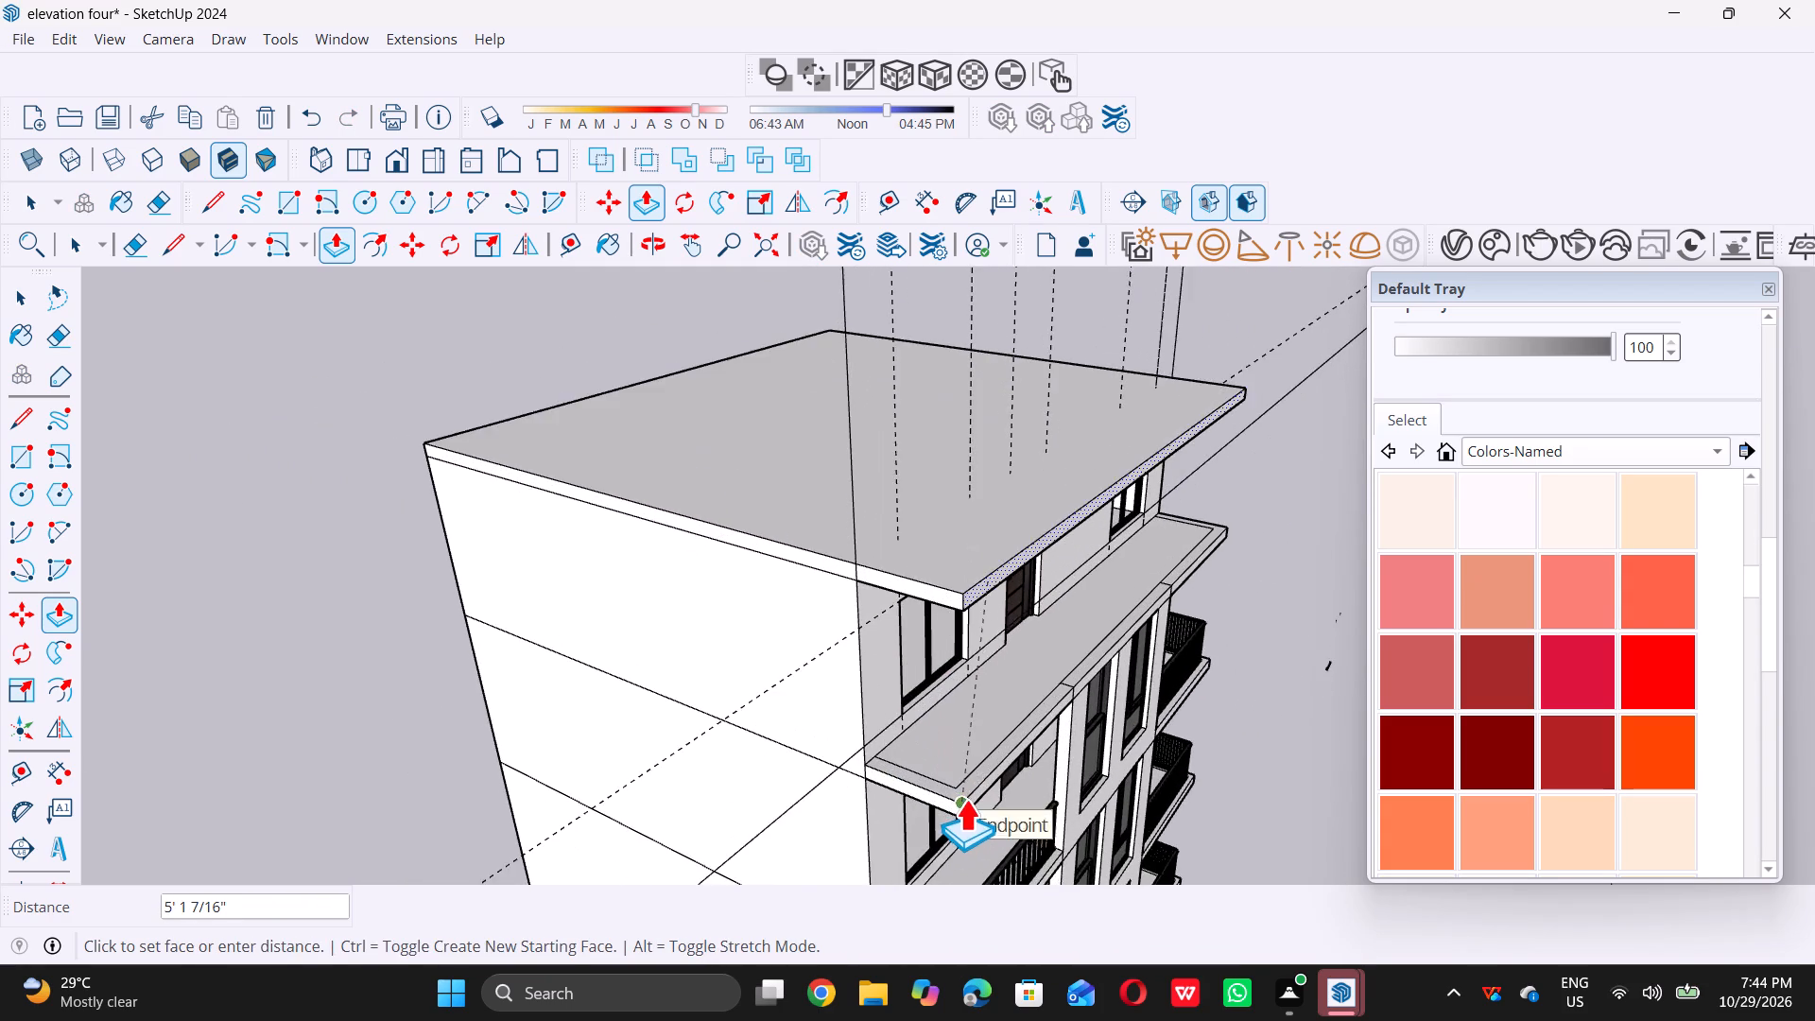
scroll(965, 799, "up", 4)
double_click(965, 800)
key("space")
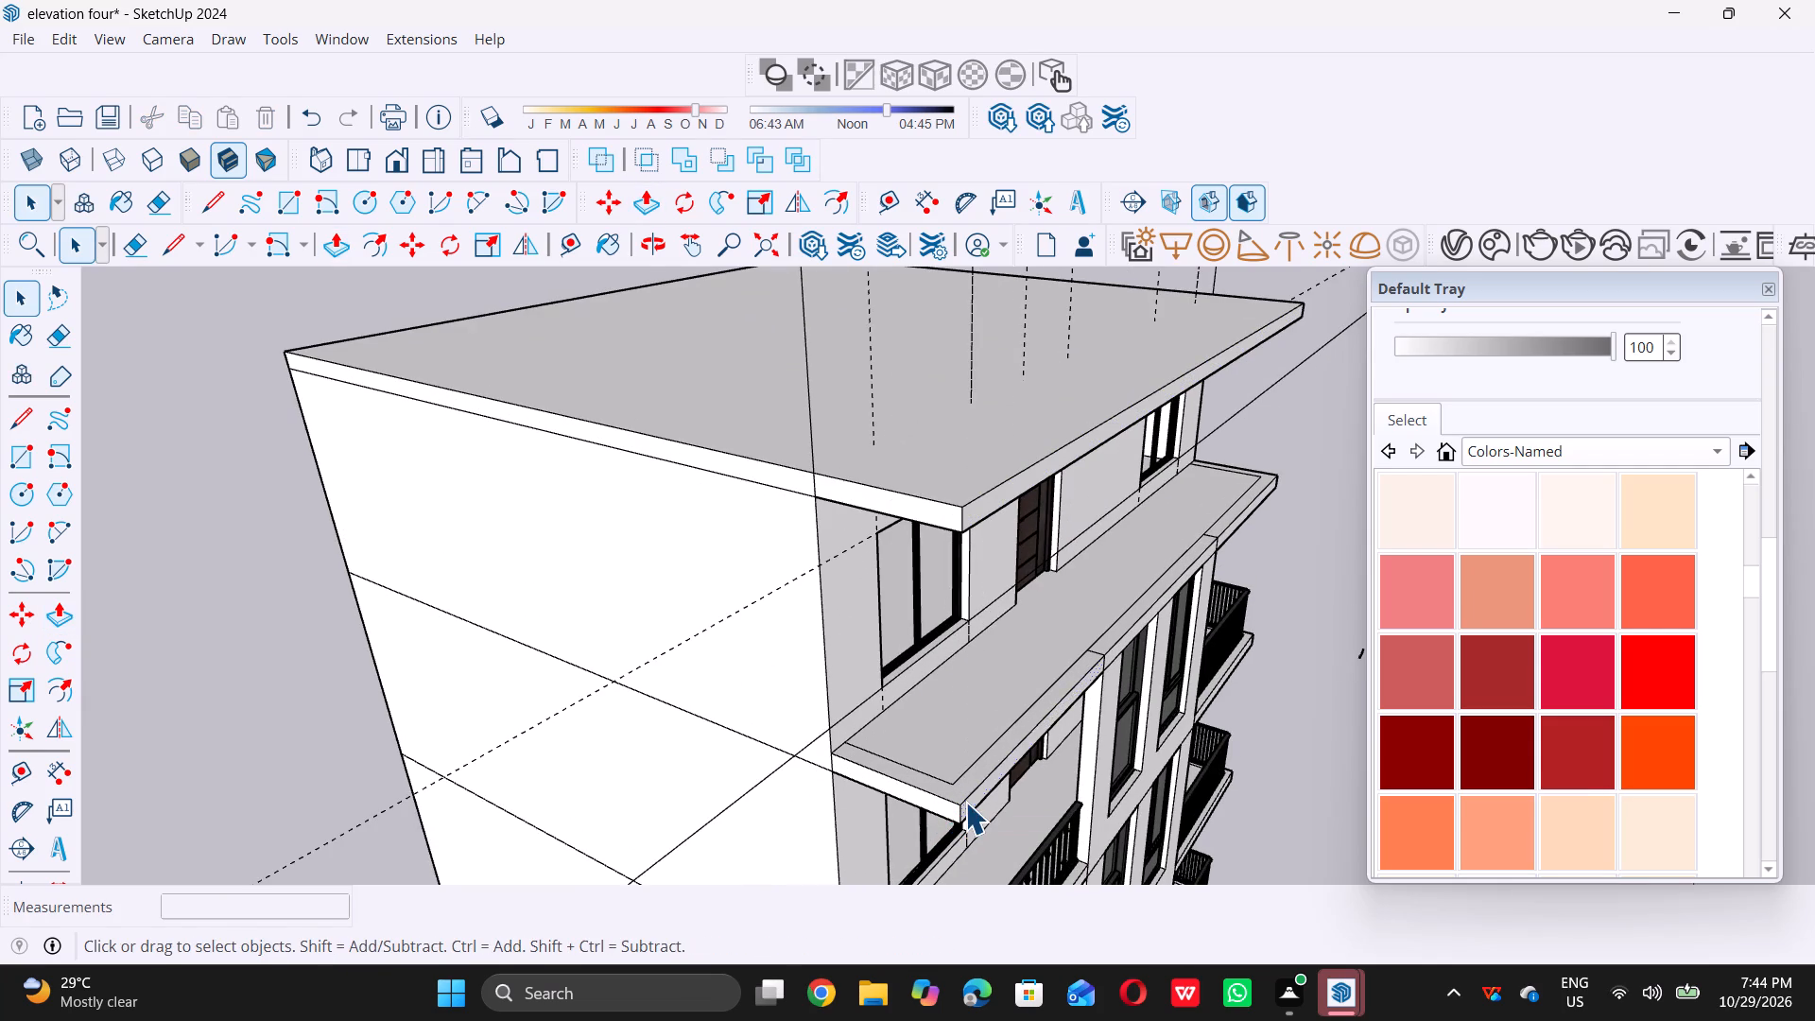
Push/Pull the middle segment of the projecting slab's top border strip upward by the same distance as the last pull.
scroll(965, 802, "down", 15)
middle_click_drag(942, 787, 803, 656)
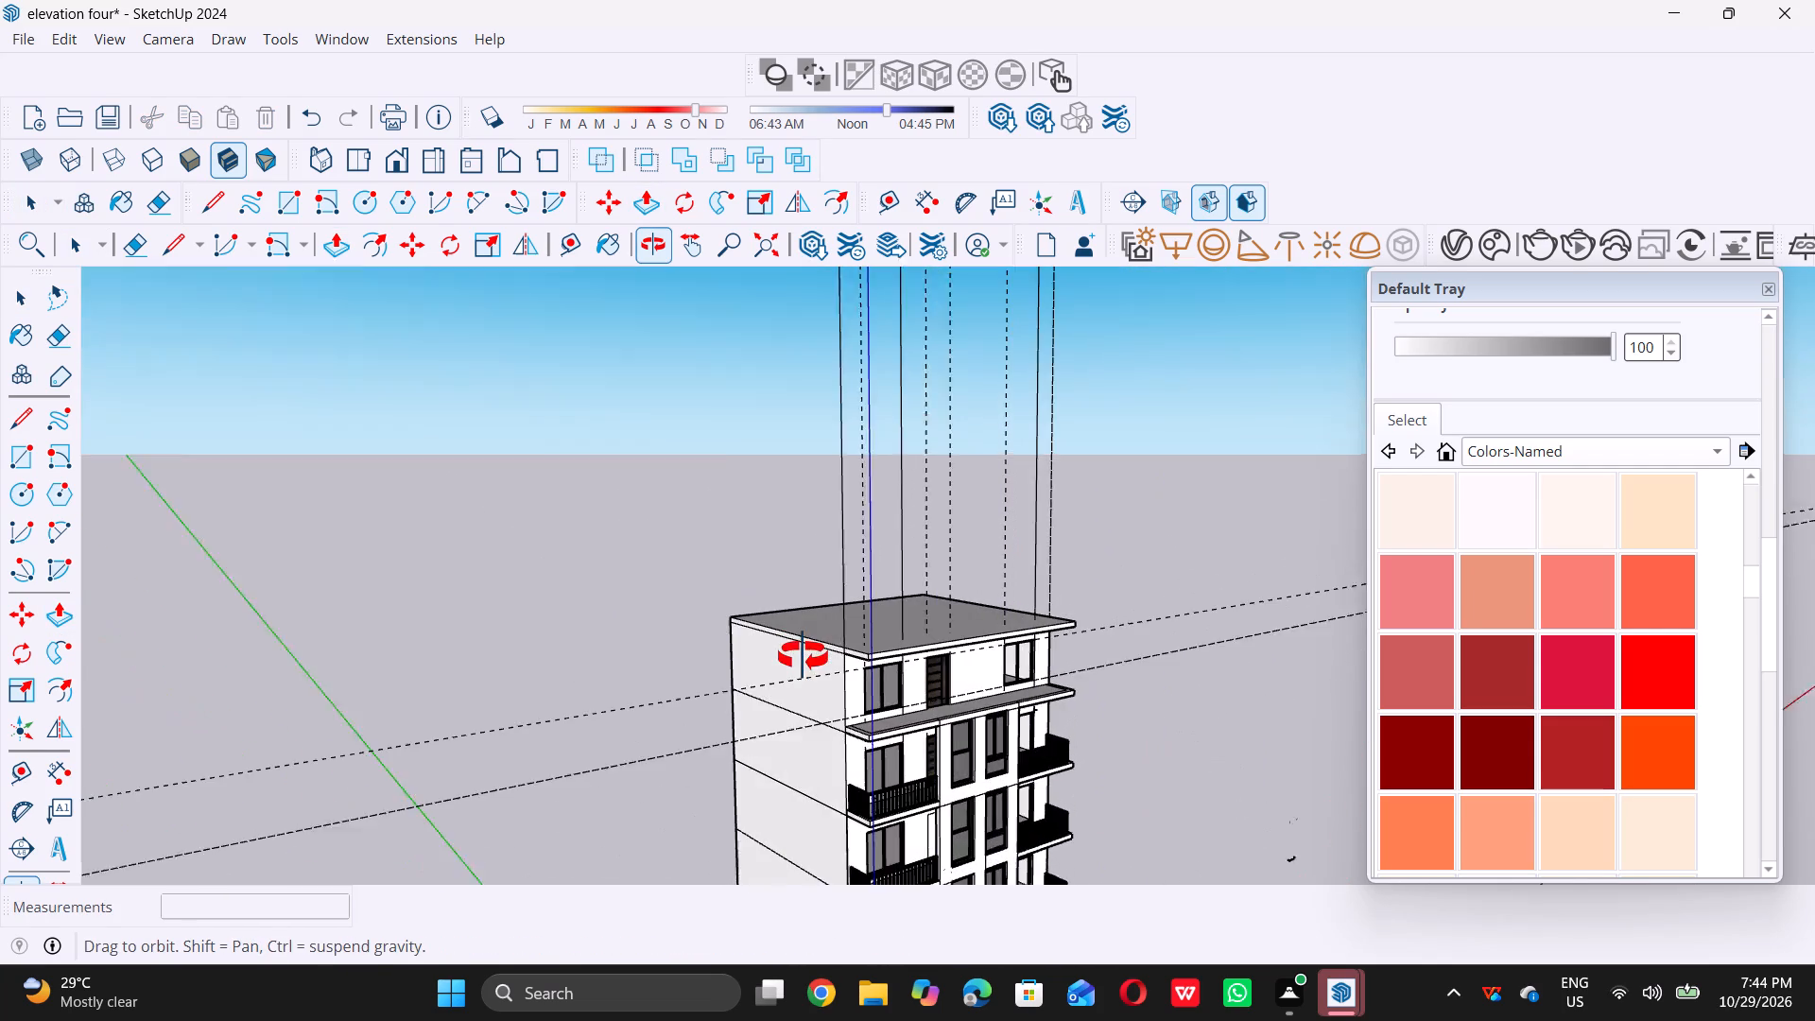
middle_click_drag(803, 656, 845, 788)
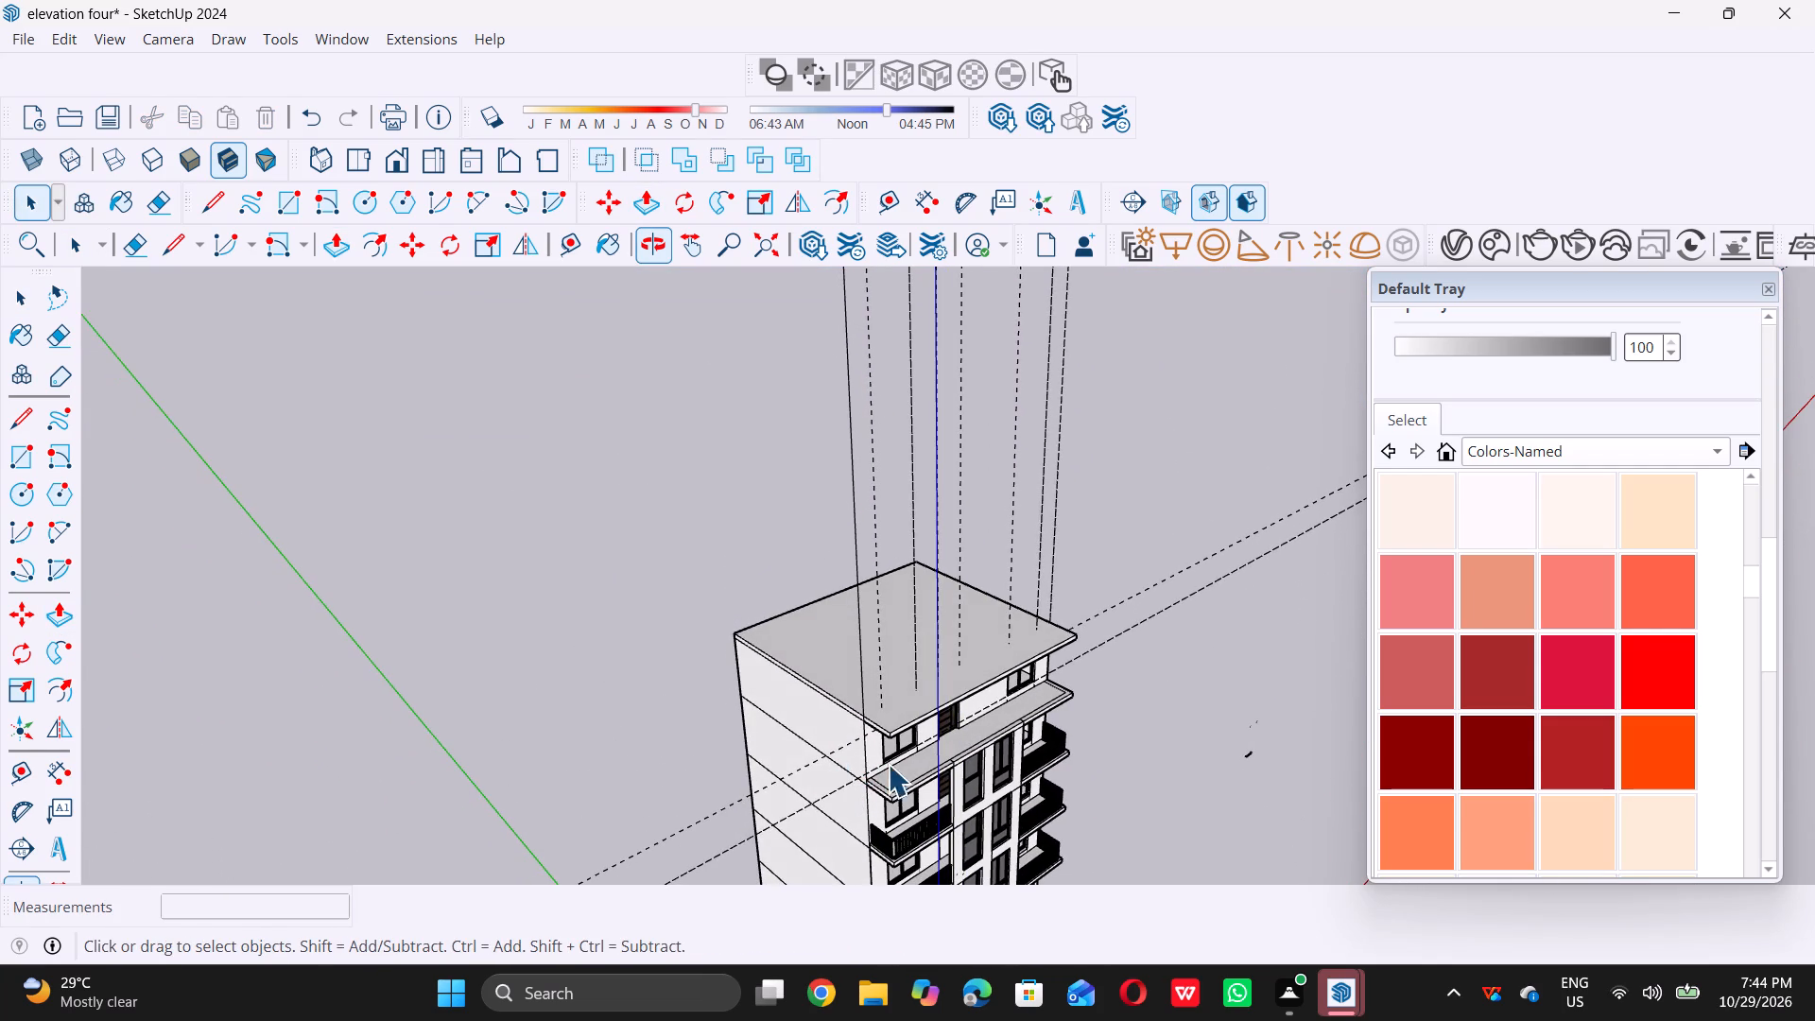
middle_click_drag(892, 770, 895, 725)
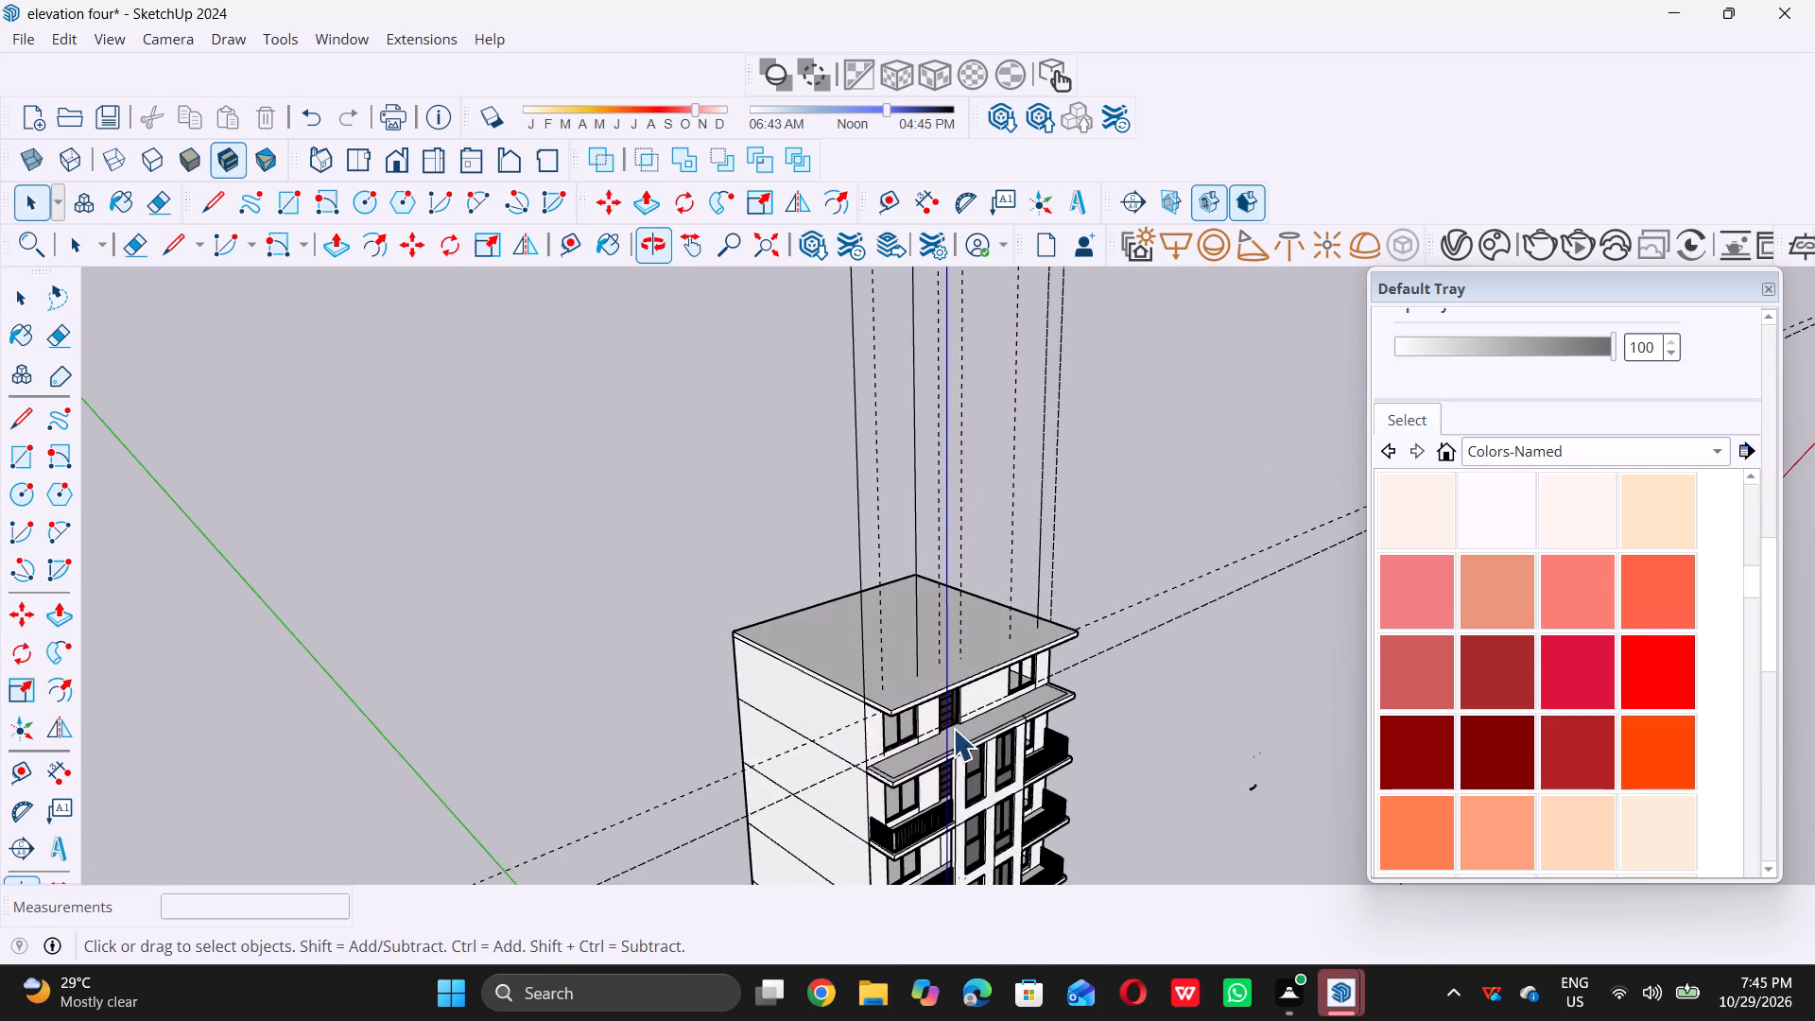
scroll(1045, 704, "up", 6)
scroll(971, 748, "up", 3)
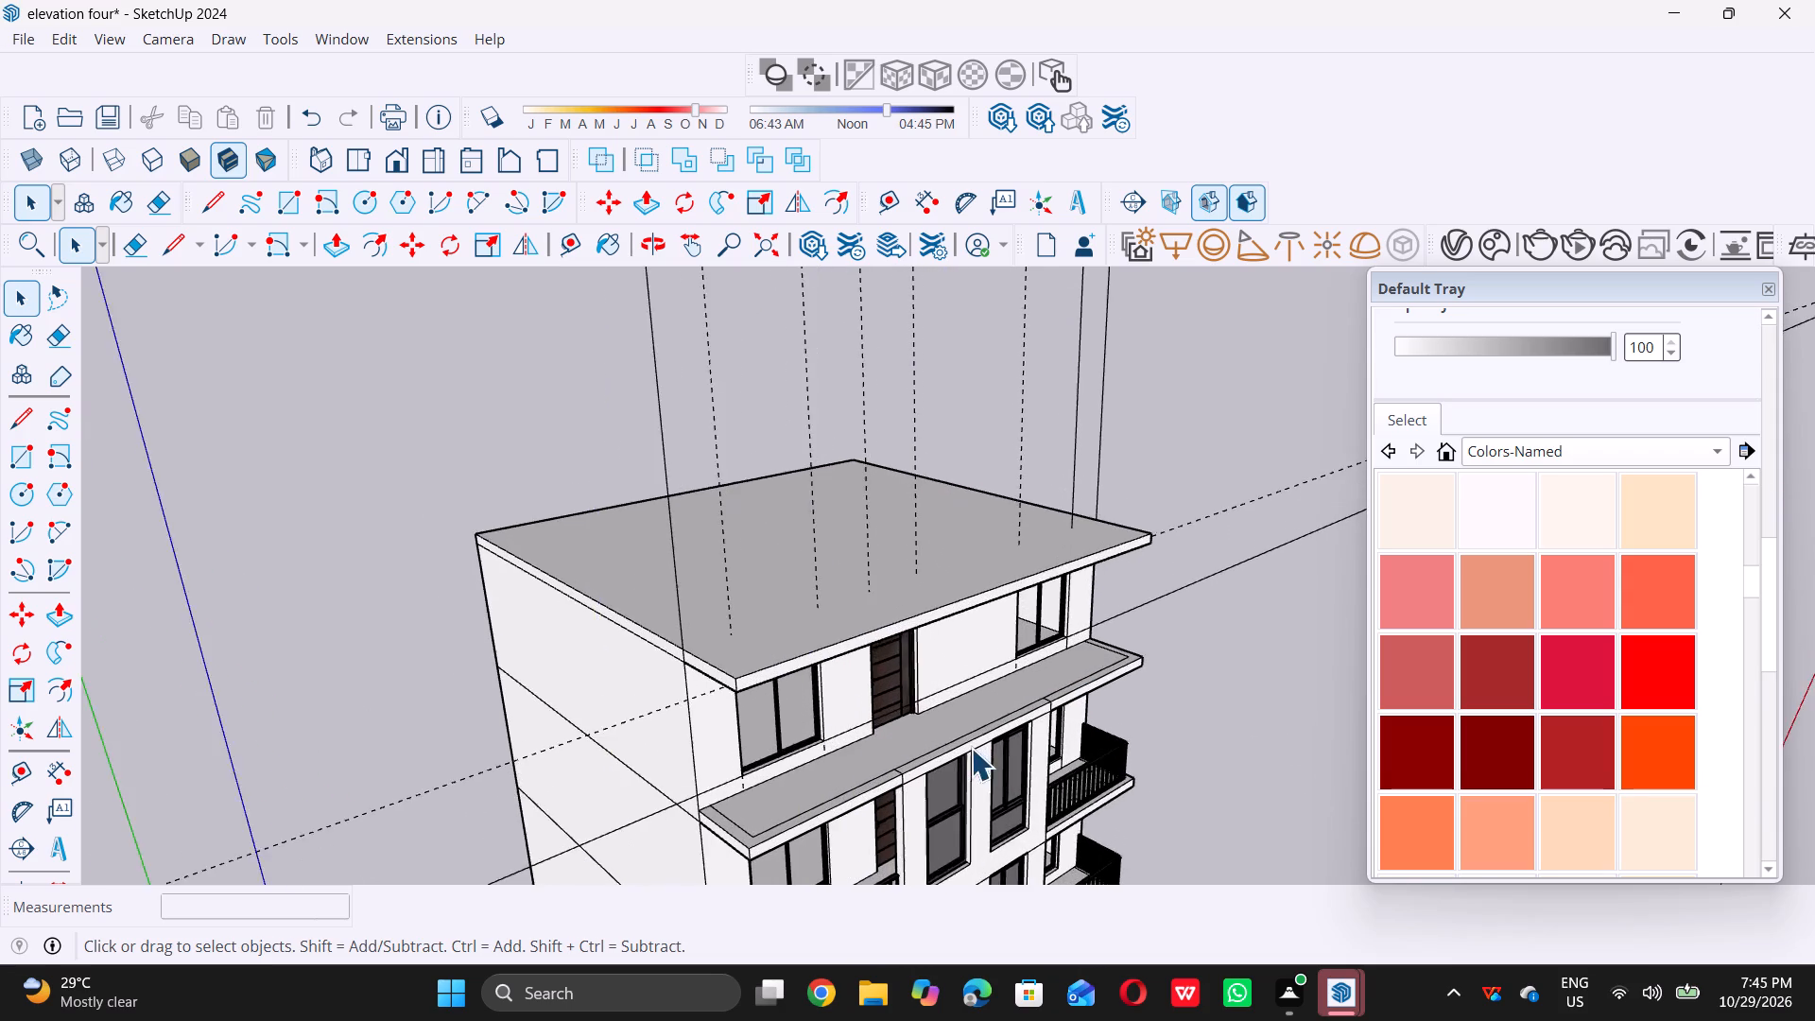
scroll(971, 748, "up", 9)
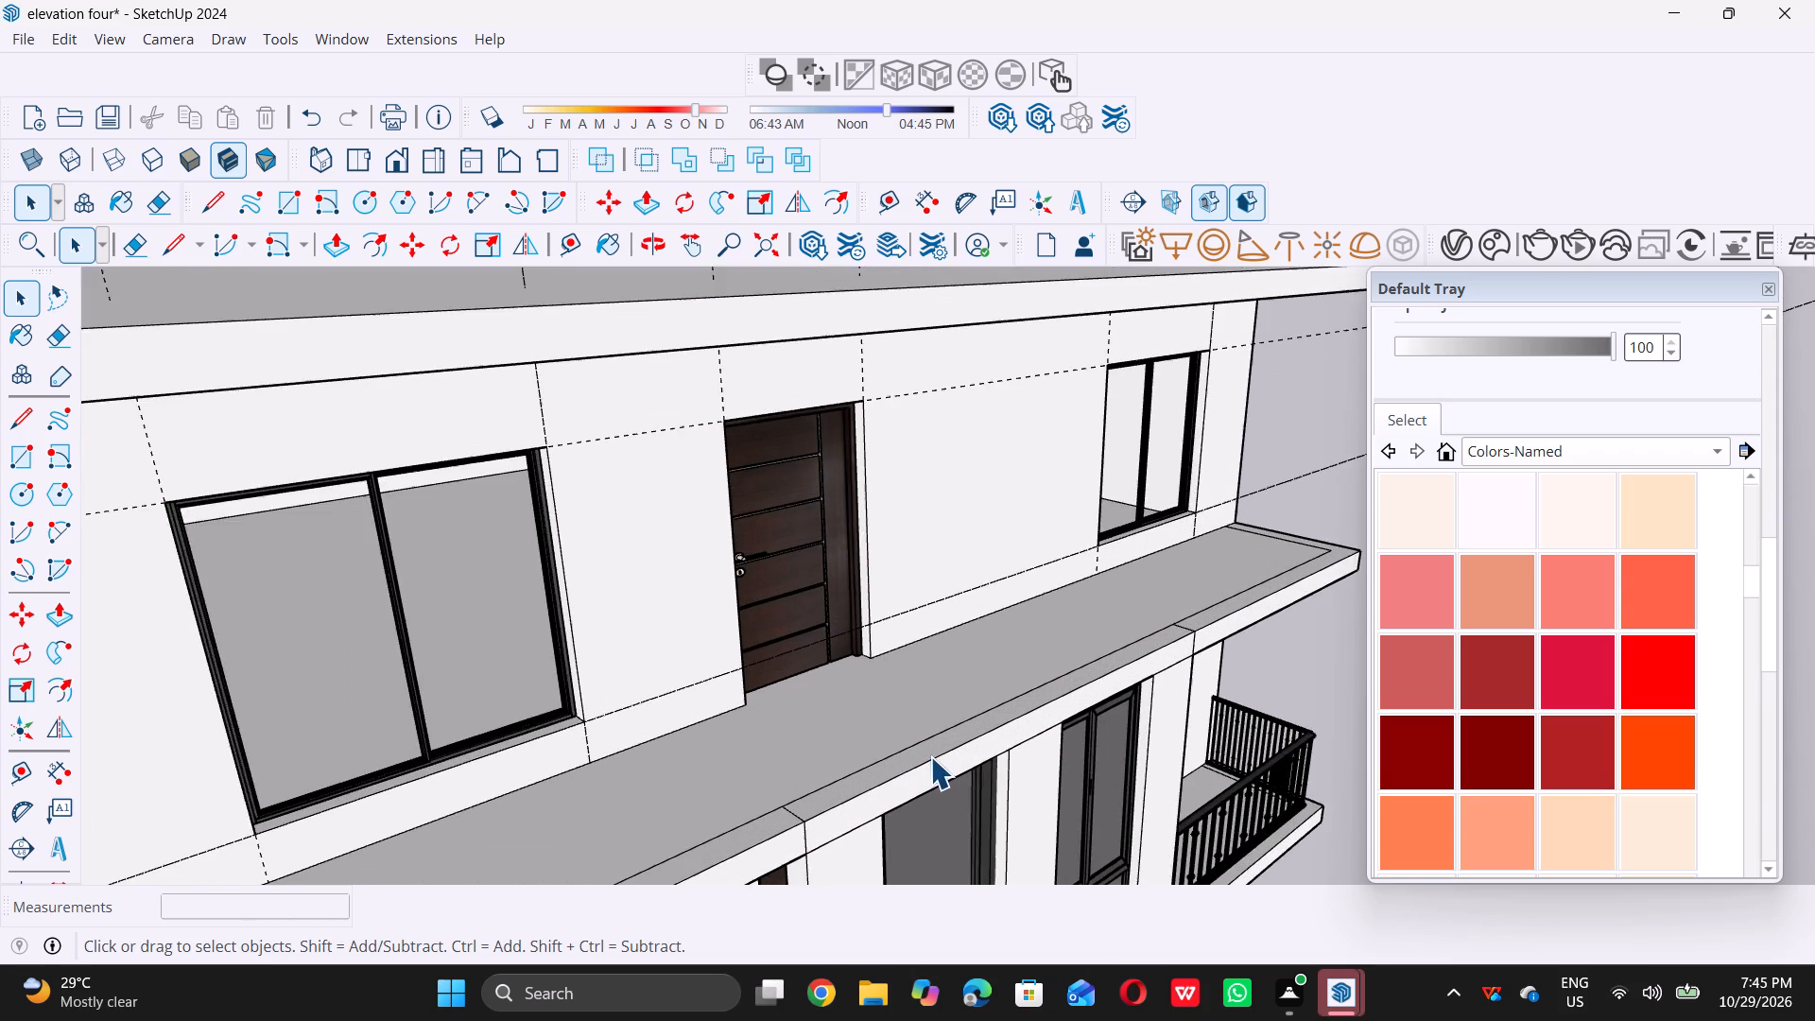
scroll(930, 756, "up", 3)
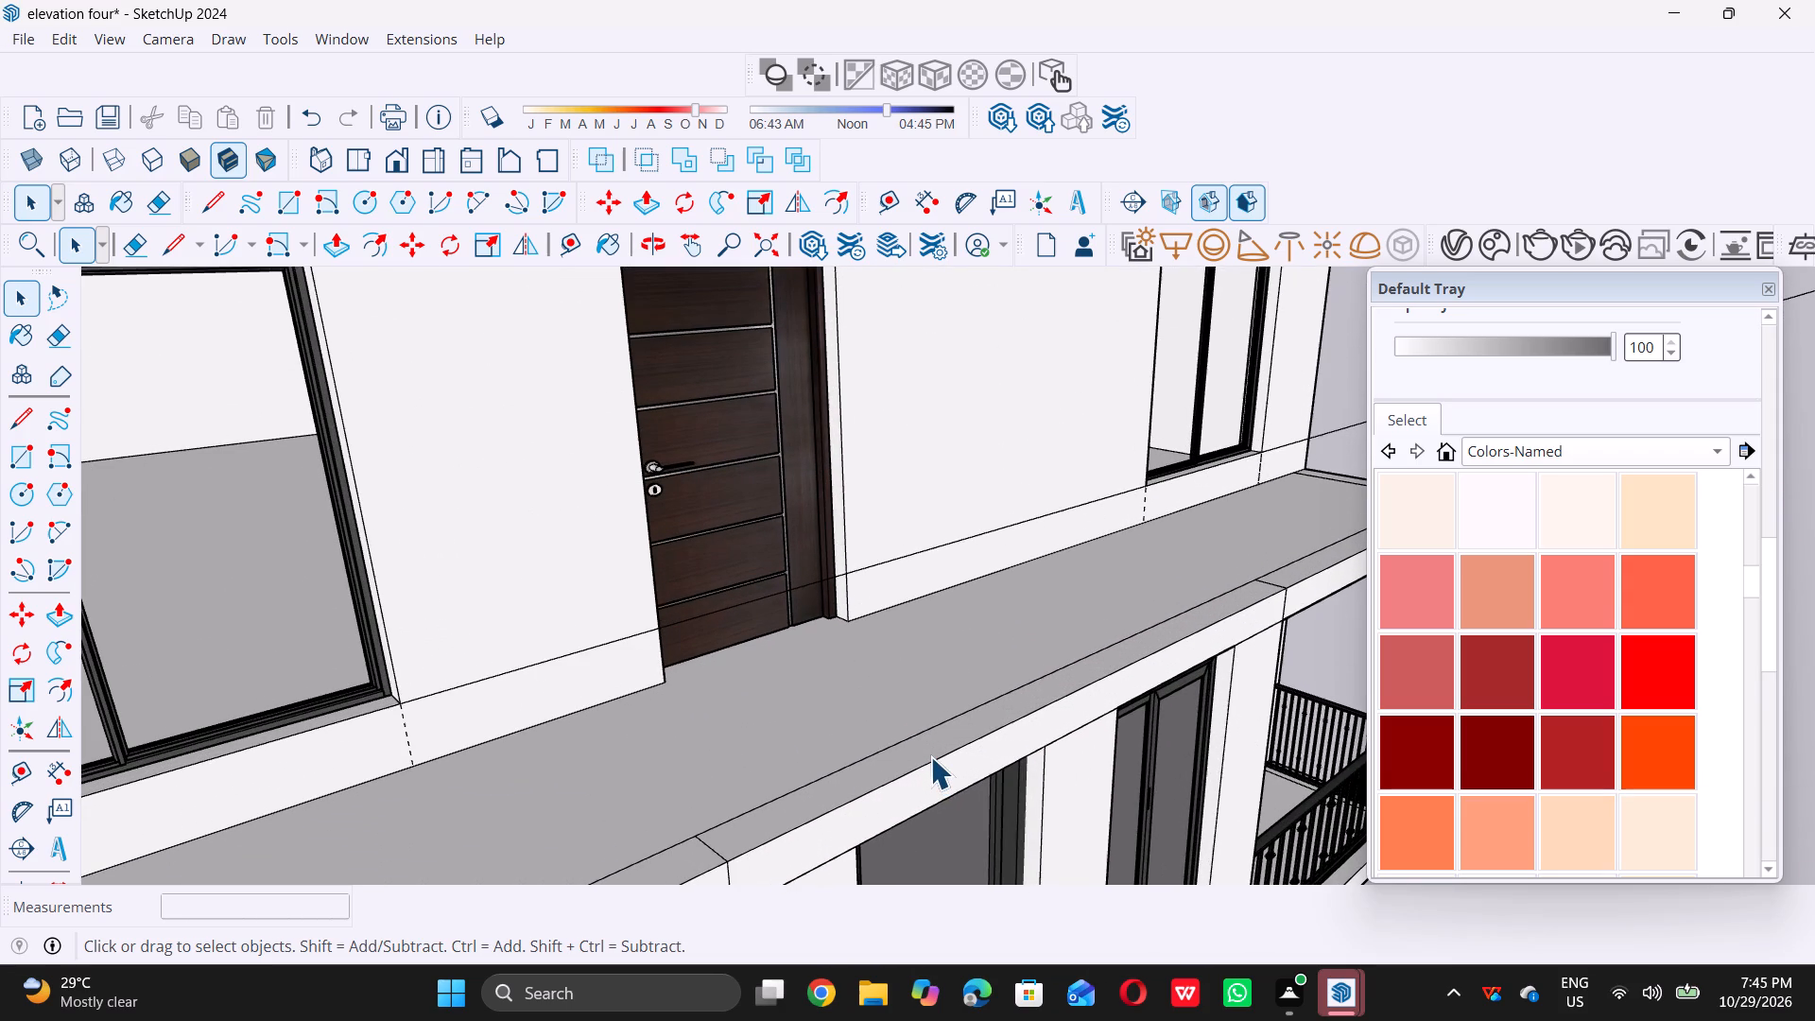
left_click(932, 751)
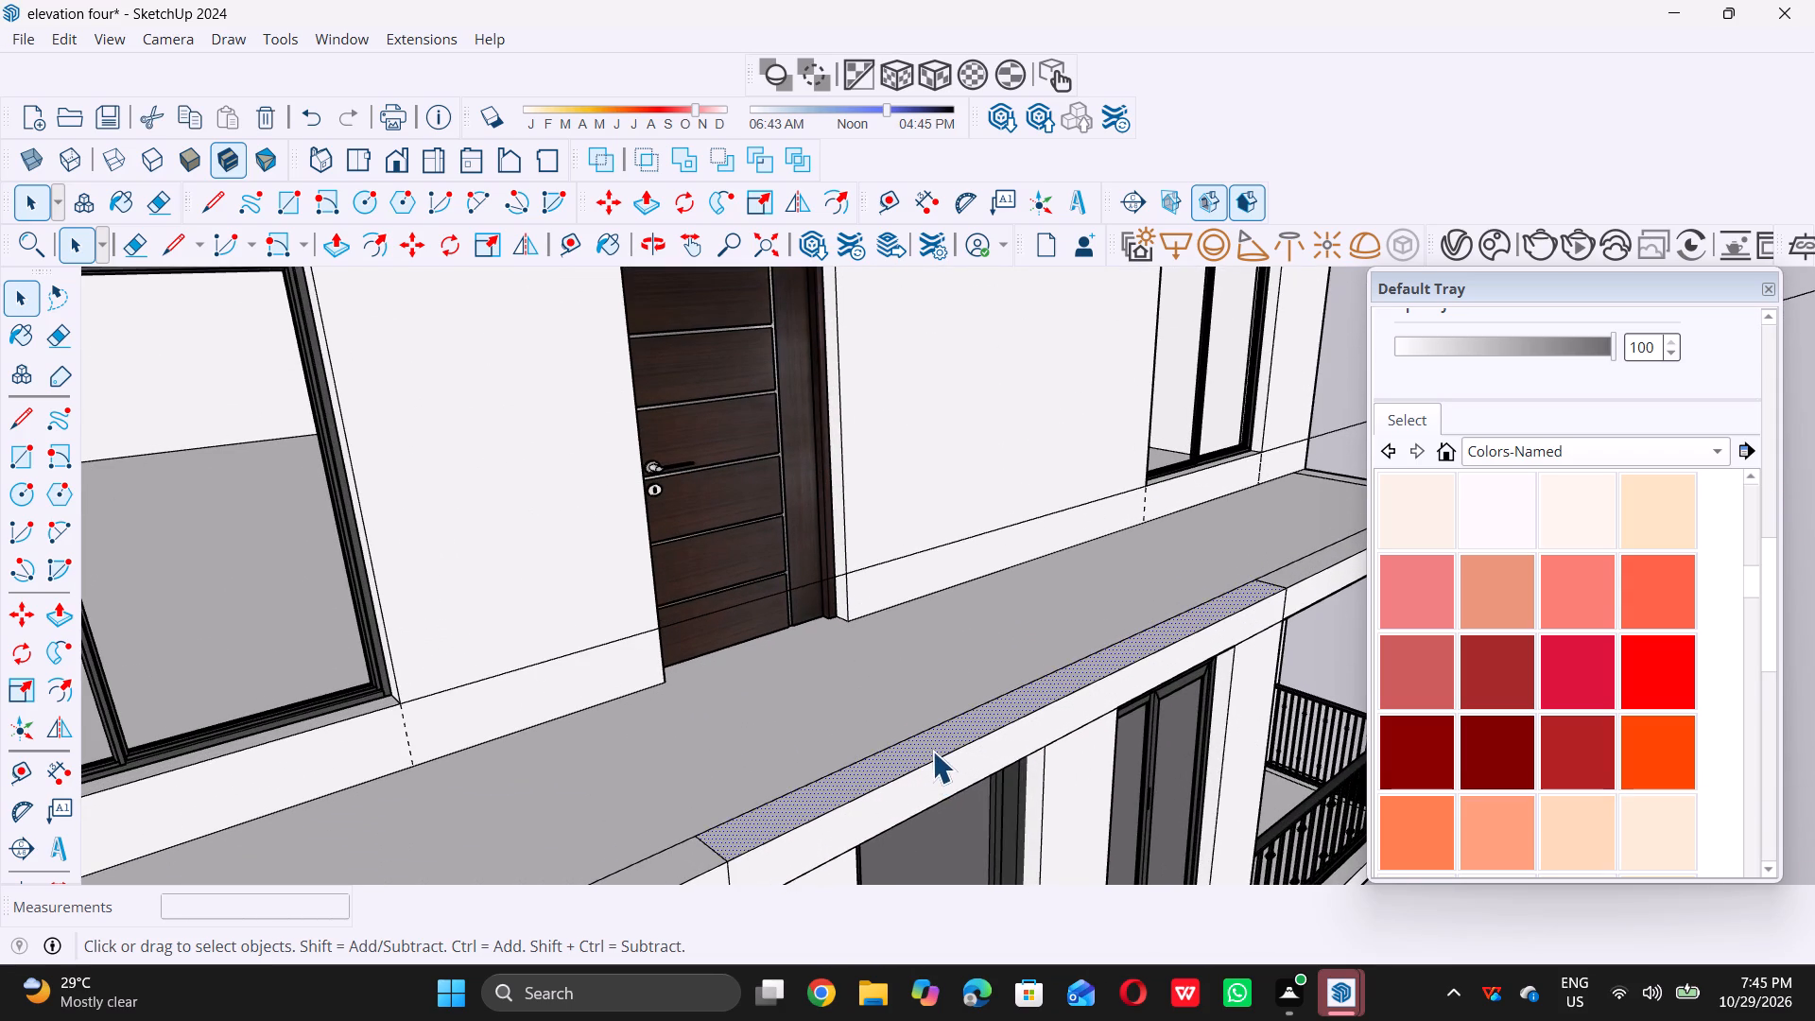
key("p")
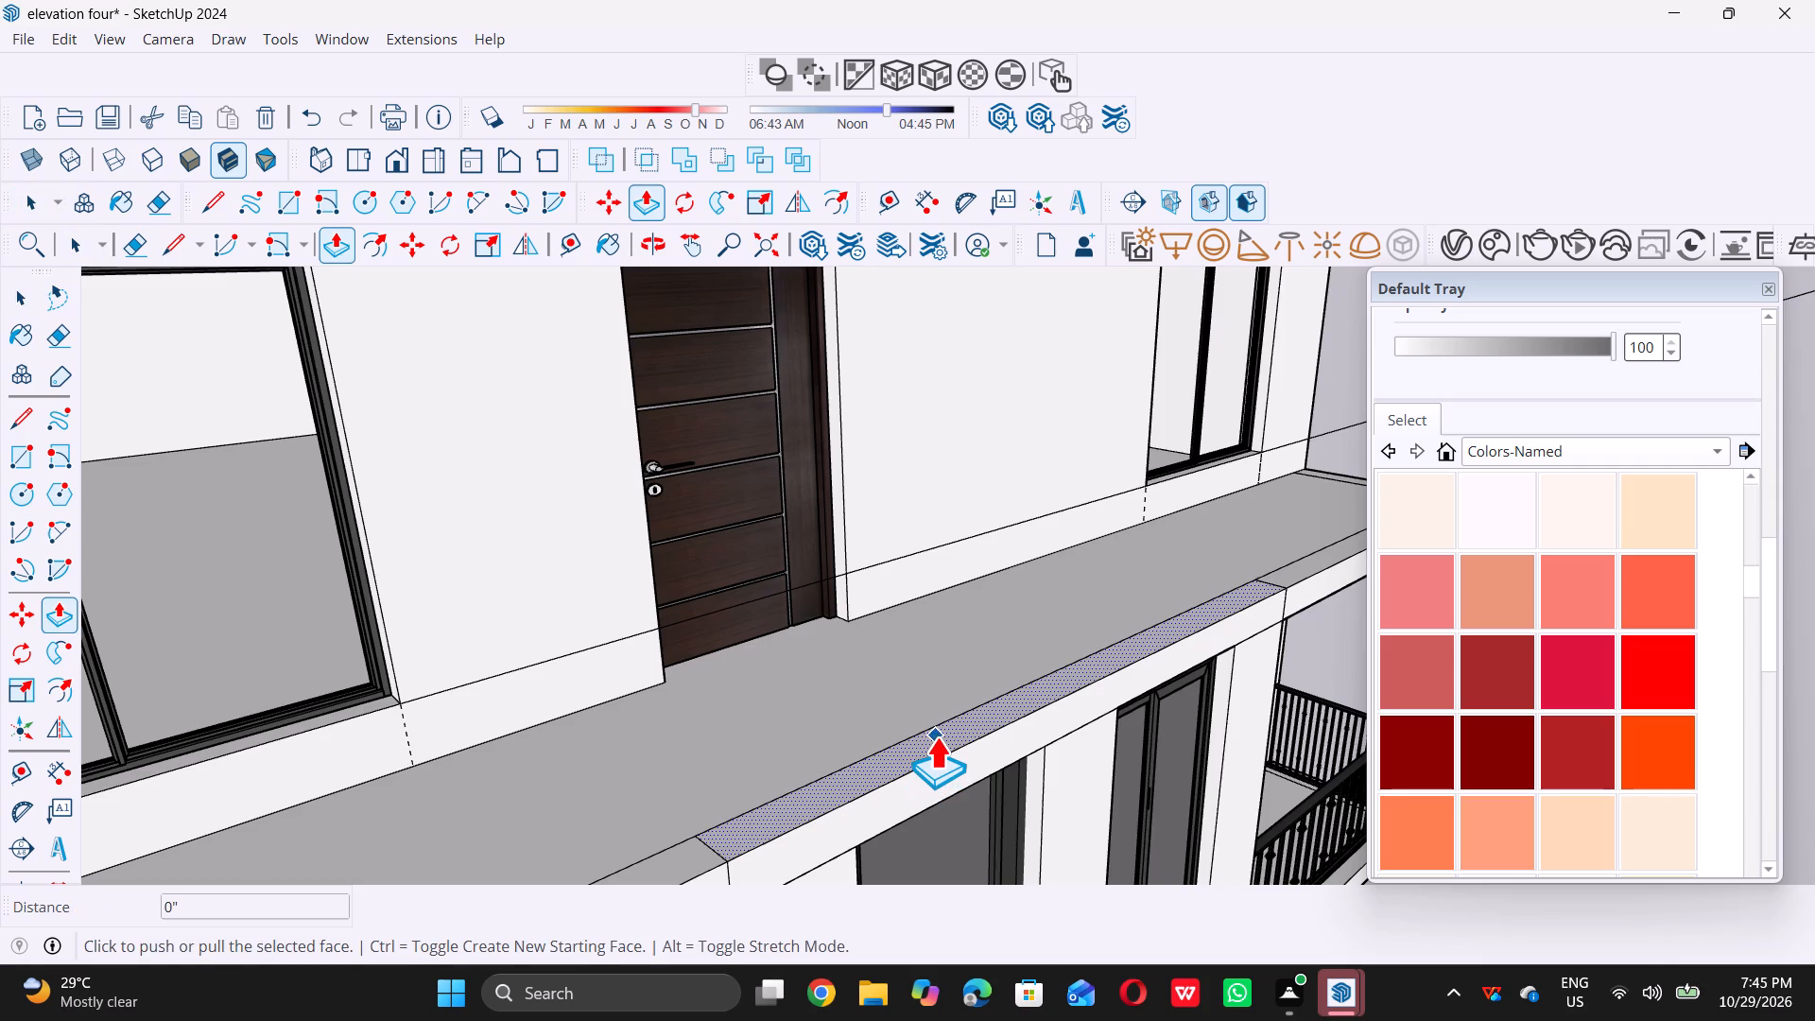
double_click(936, 735)
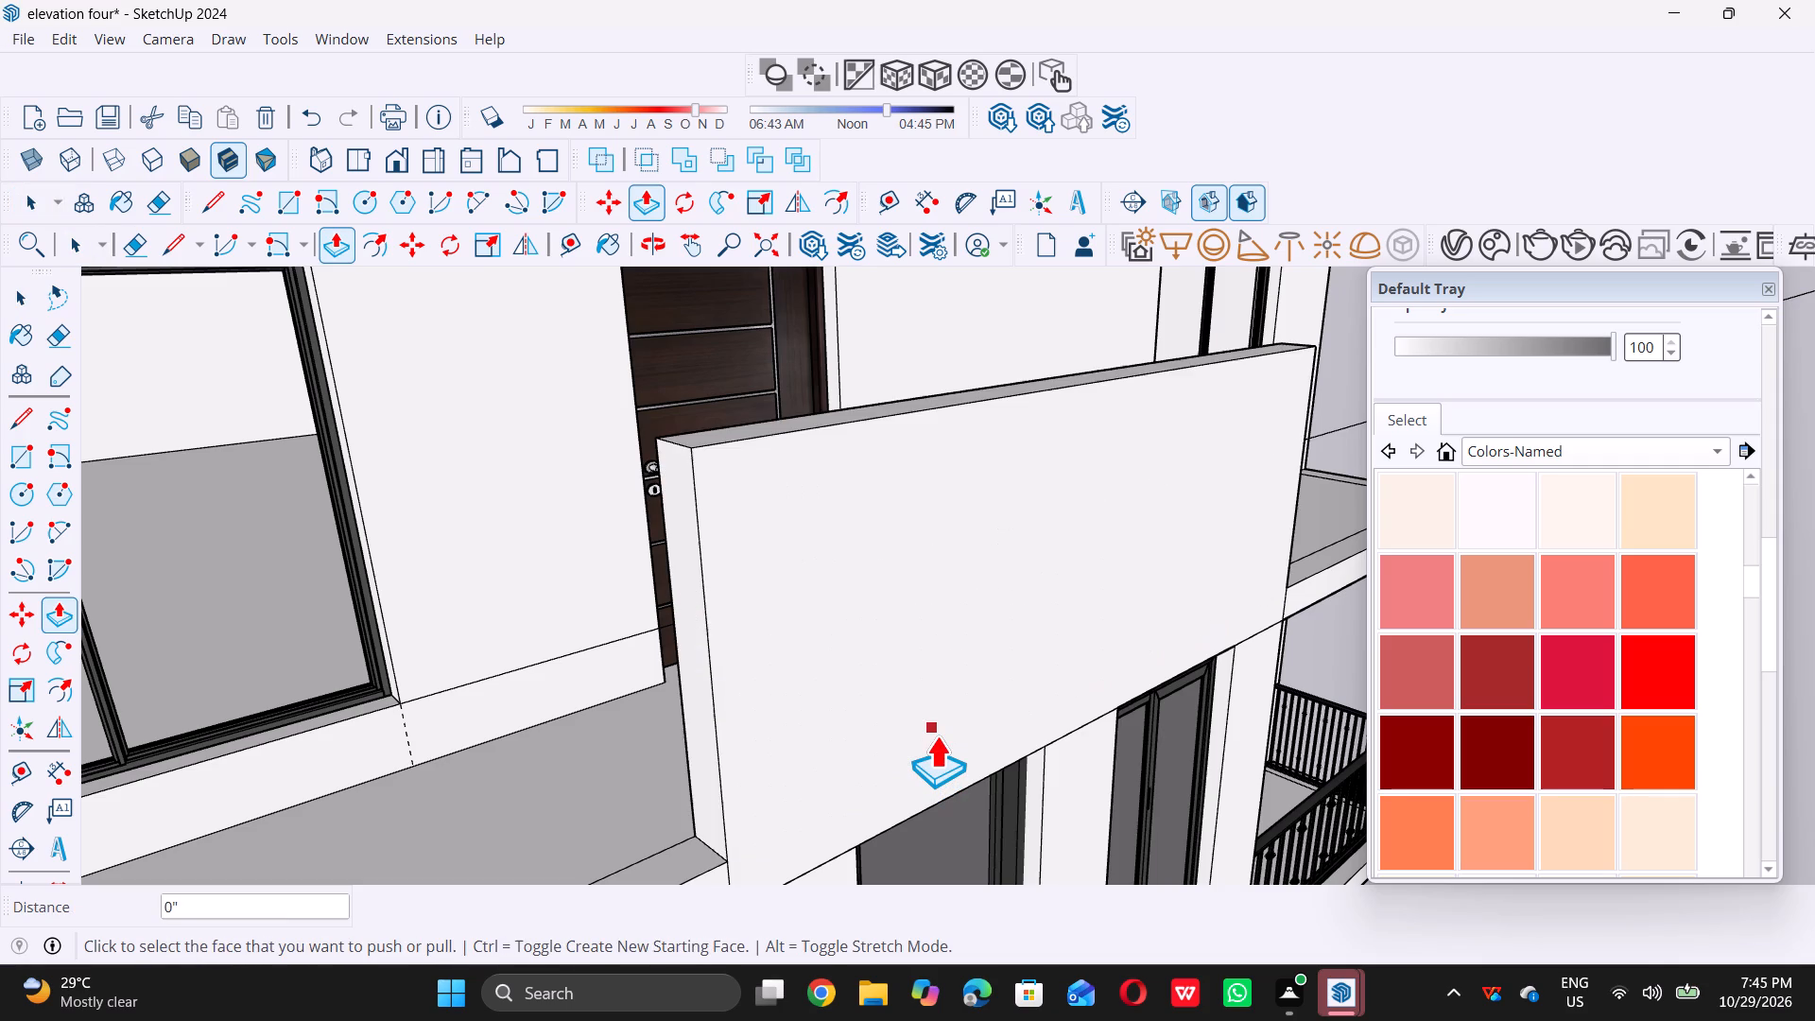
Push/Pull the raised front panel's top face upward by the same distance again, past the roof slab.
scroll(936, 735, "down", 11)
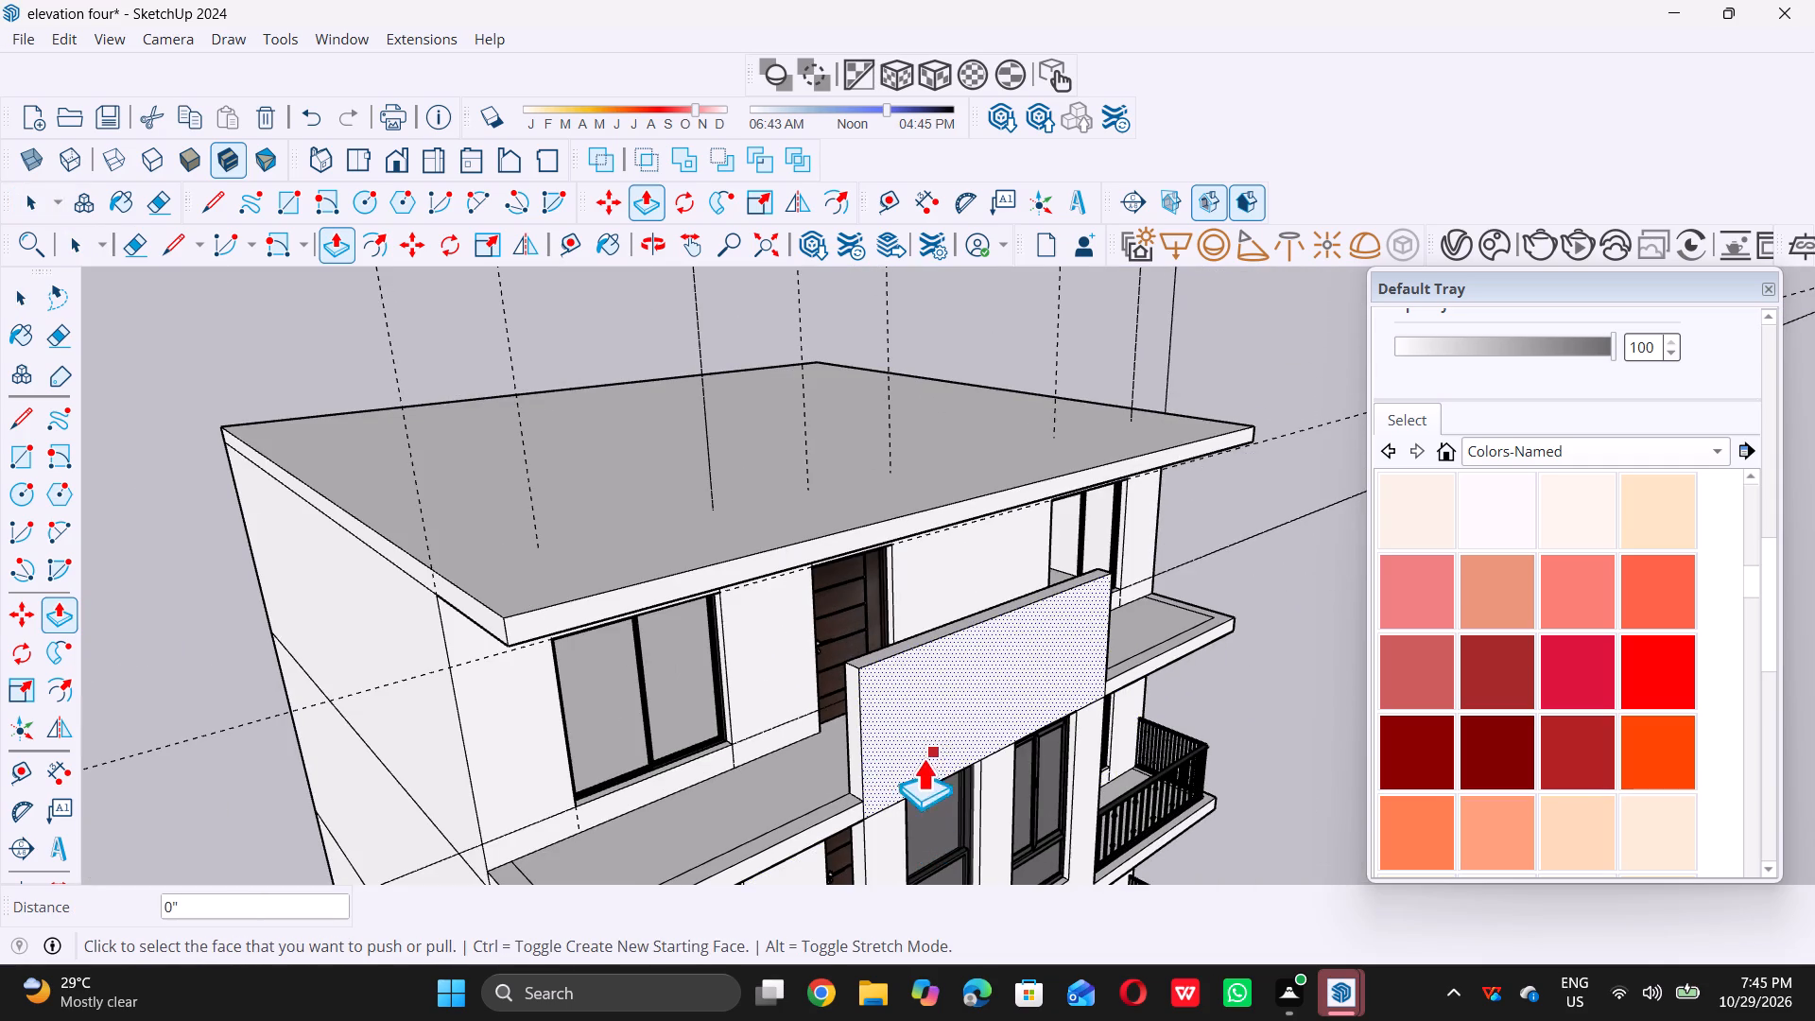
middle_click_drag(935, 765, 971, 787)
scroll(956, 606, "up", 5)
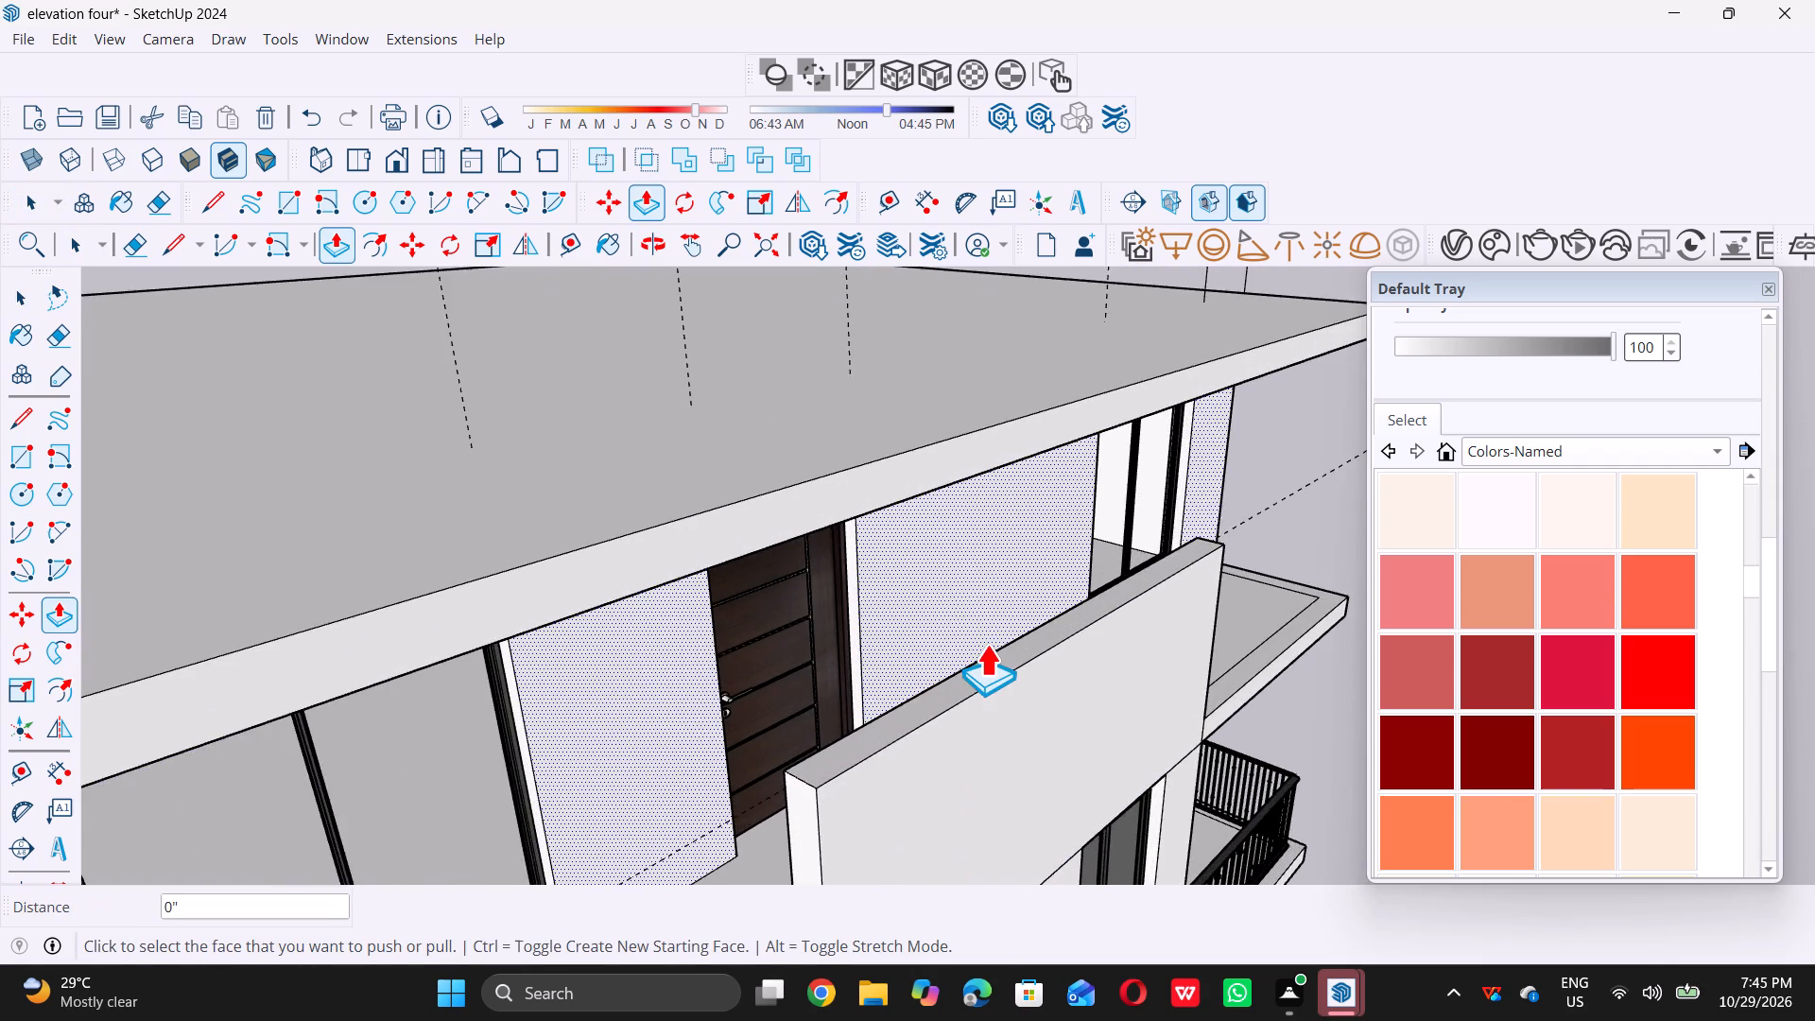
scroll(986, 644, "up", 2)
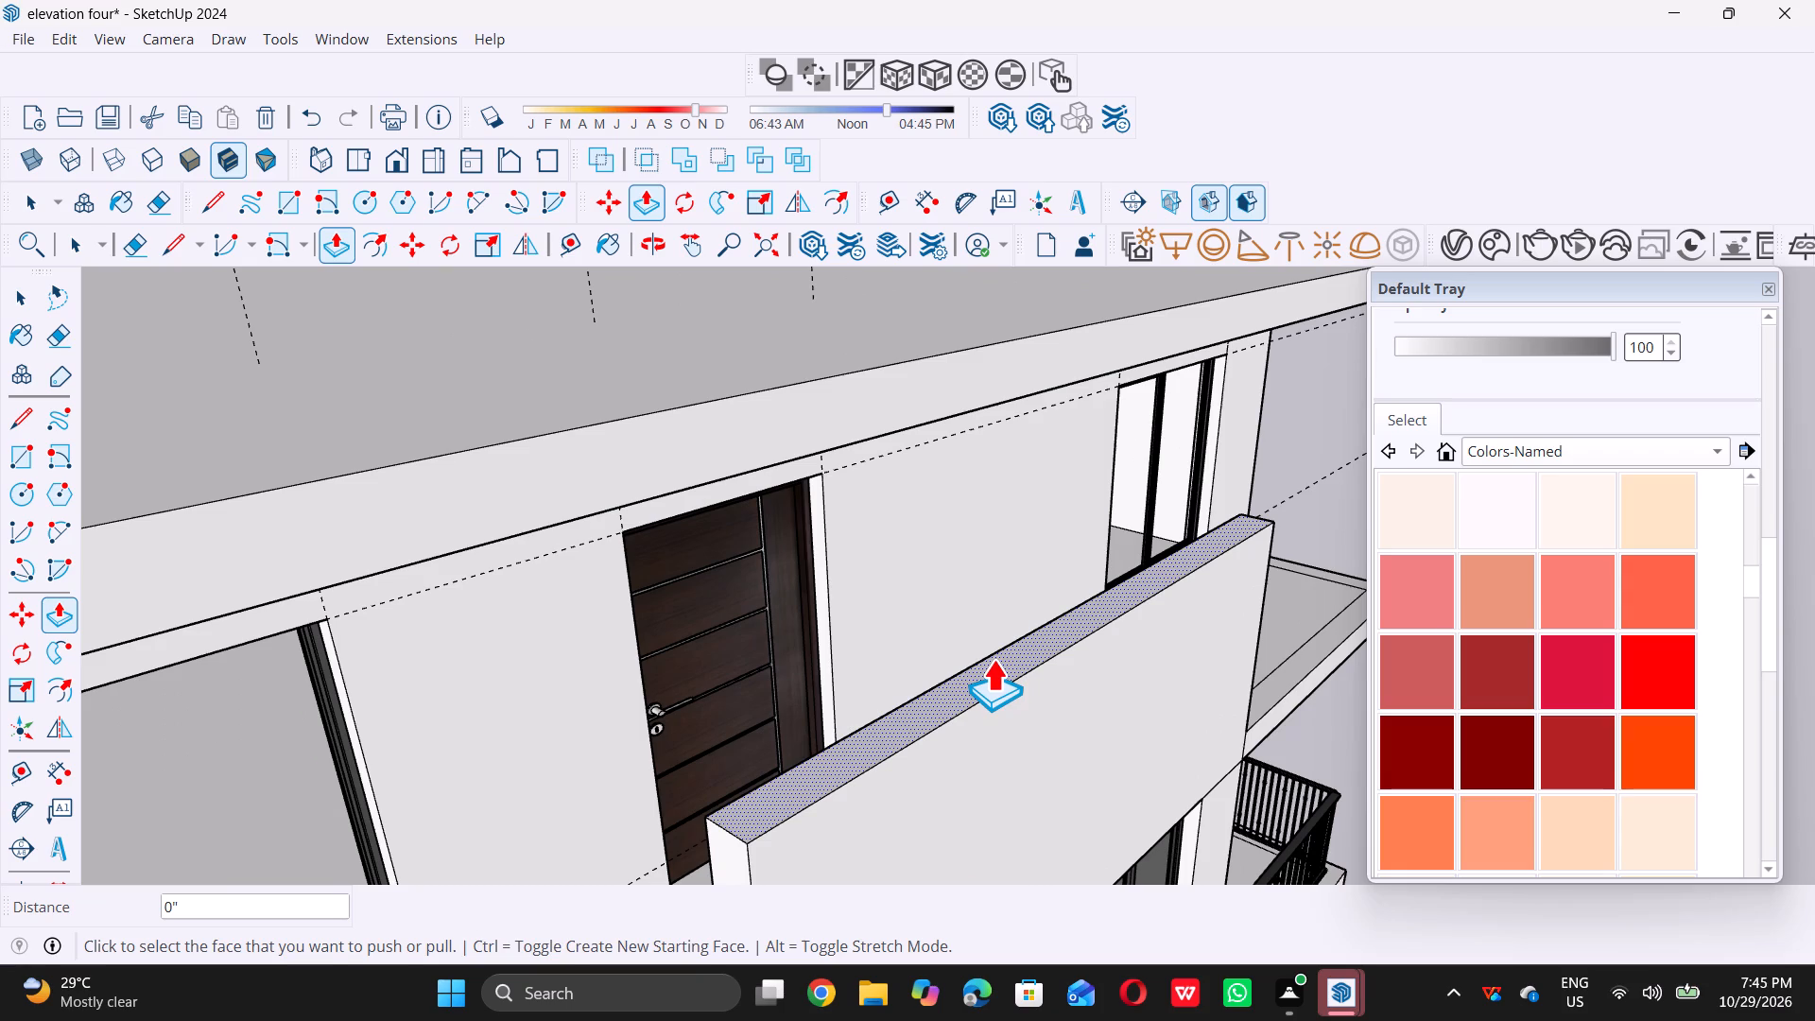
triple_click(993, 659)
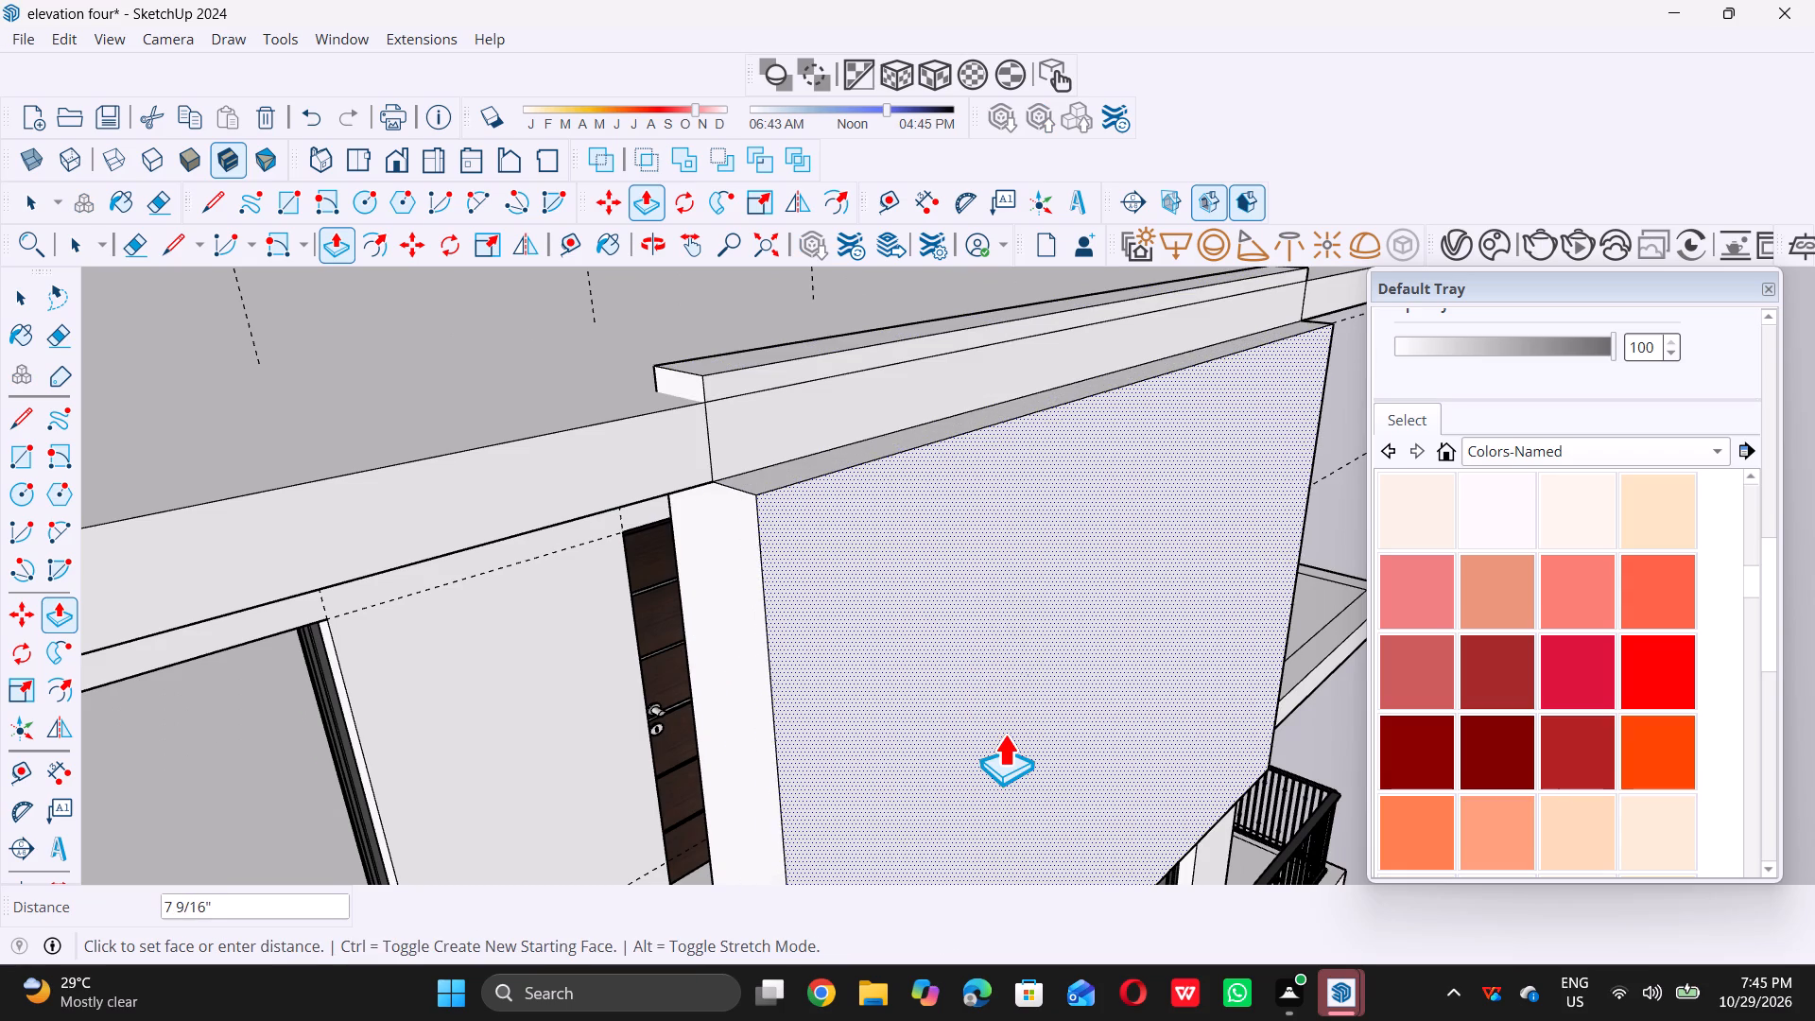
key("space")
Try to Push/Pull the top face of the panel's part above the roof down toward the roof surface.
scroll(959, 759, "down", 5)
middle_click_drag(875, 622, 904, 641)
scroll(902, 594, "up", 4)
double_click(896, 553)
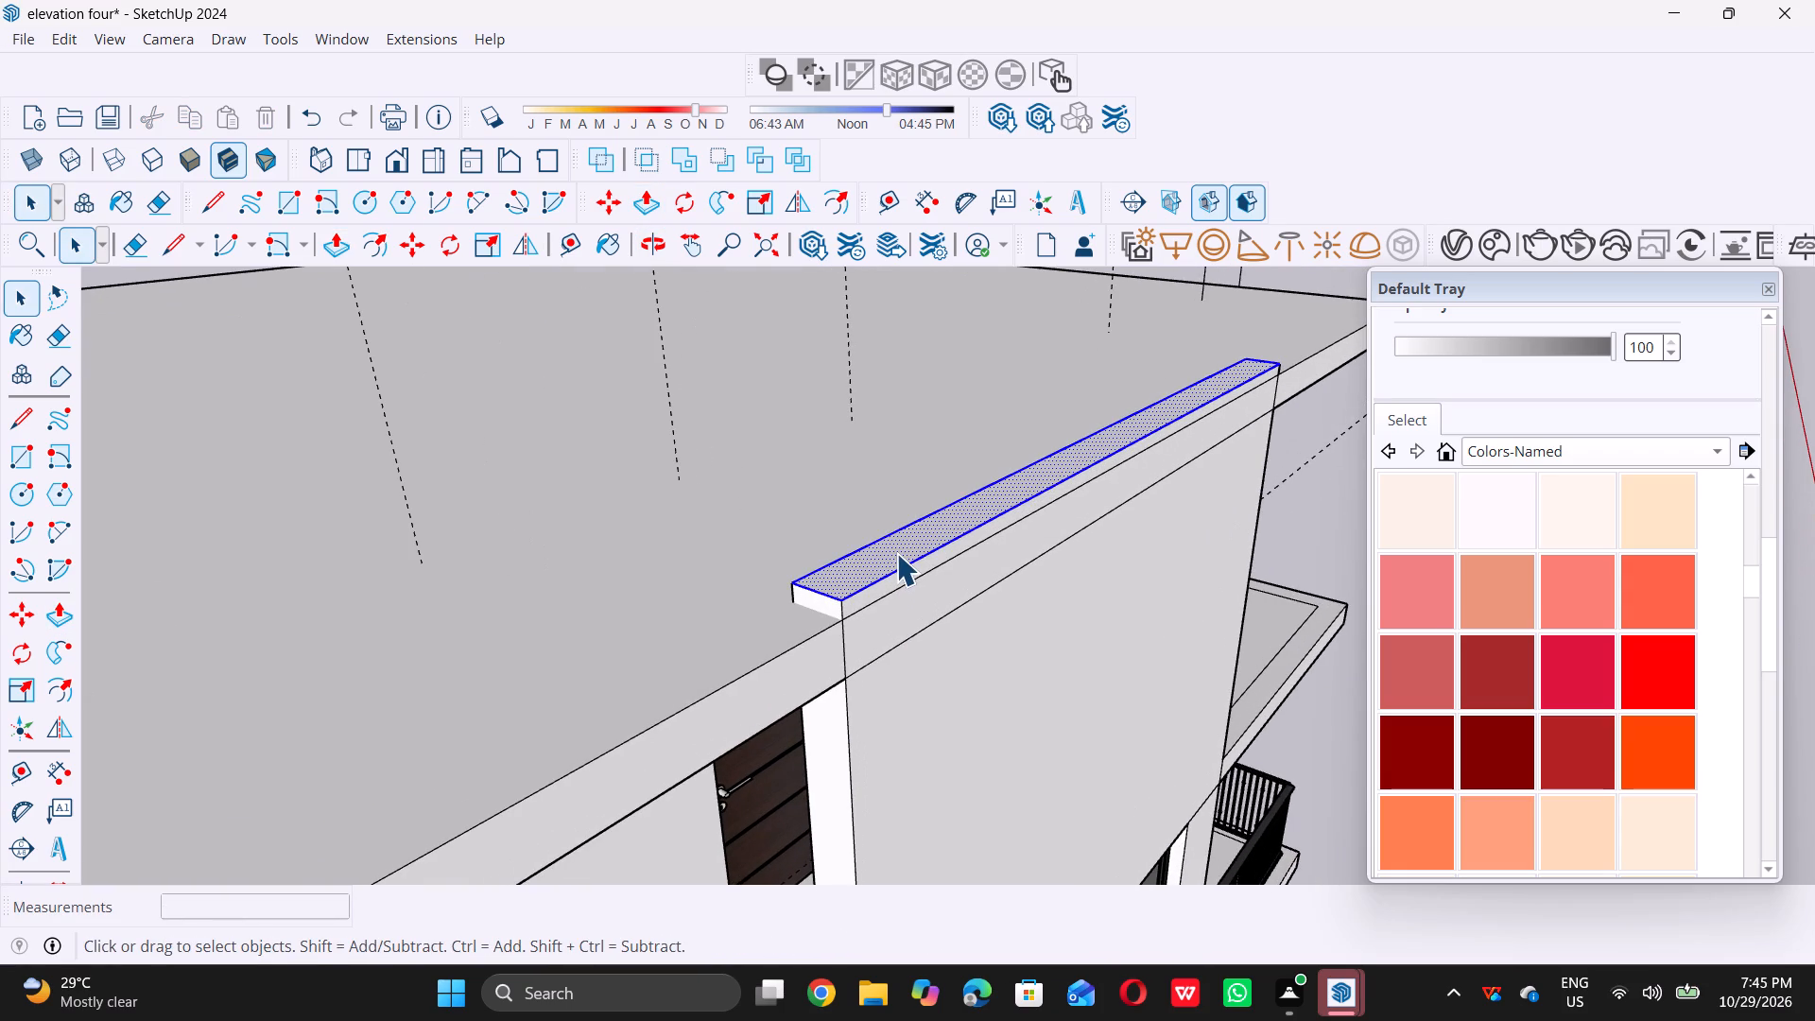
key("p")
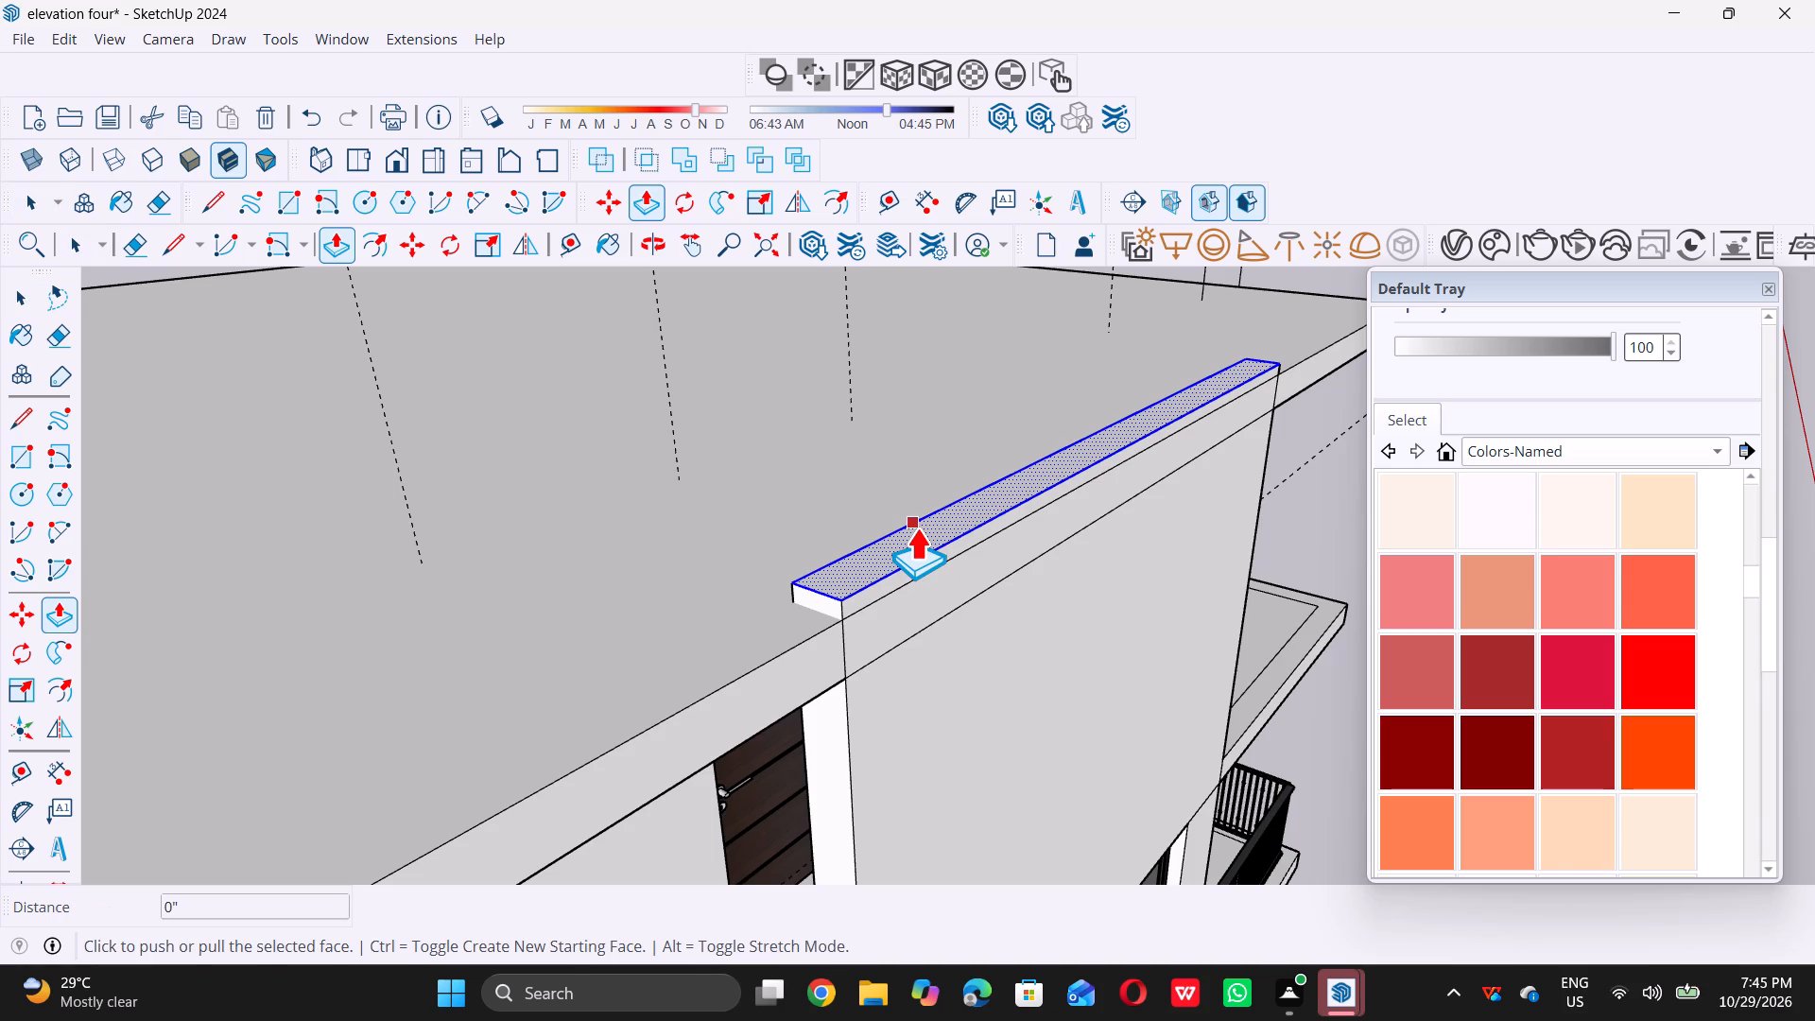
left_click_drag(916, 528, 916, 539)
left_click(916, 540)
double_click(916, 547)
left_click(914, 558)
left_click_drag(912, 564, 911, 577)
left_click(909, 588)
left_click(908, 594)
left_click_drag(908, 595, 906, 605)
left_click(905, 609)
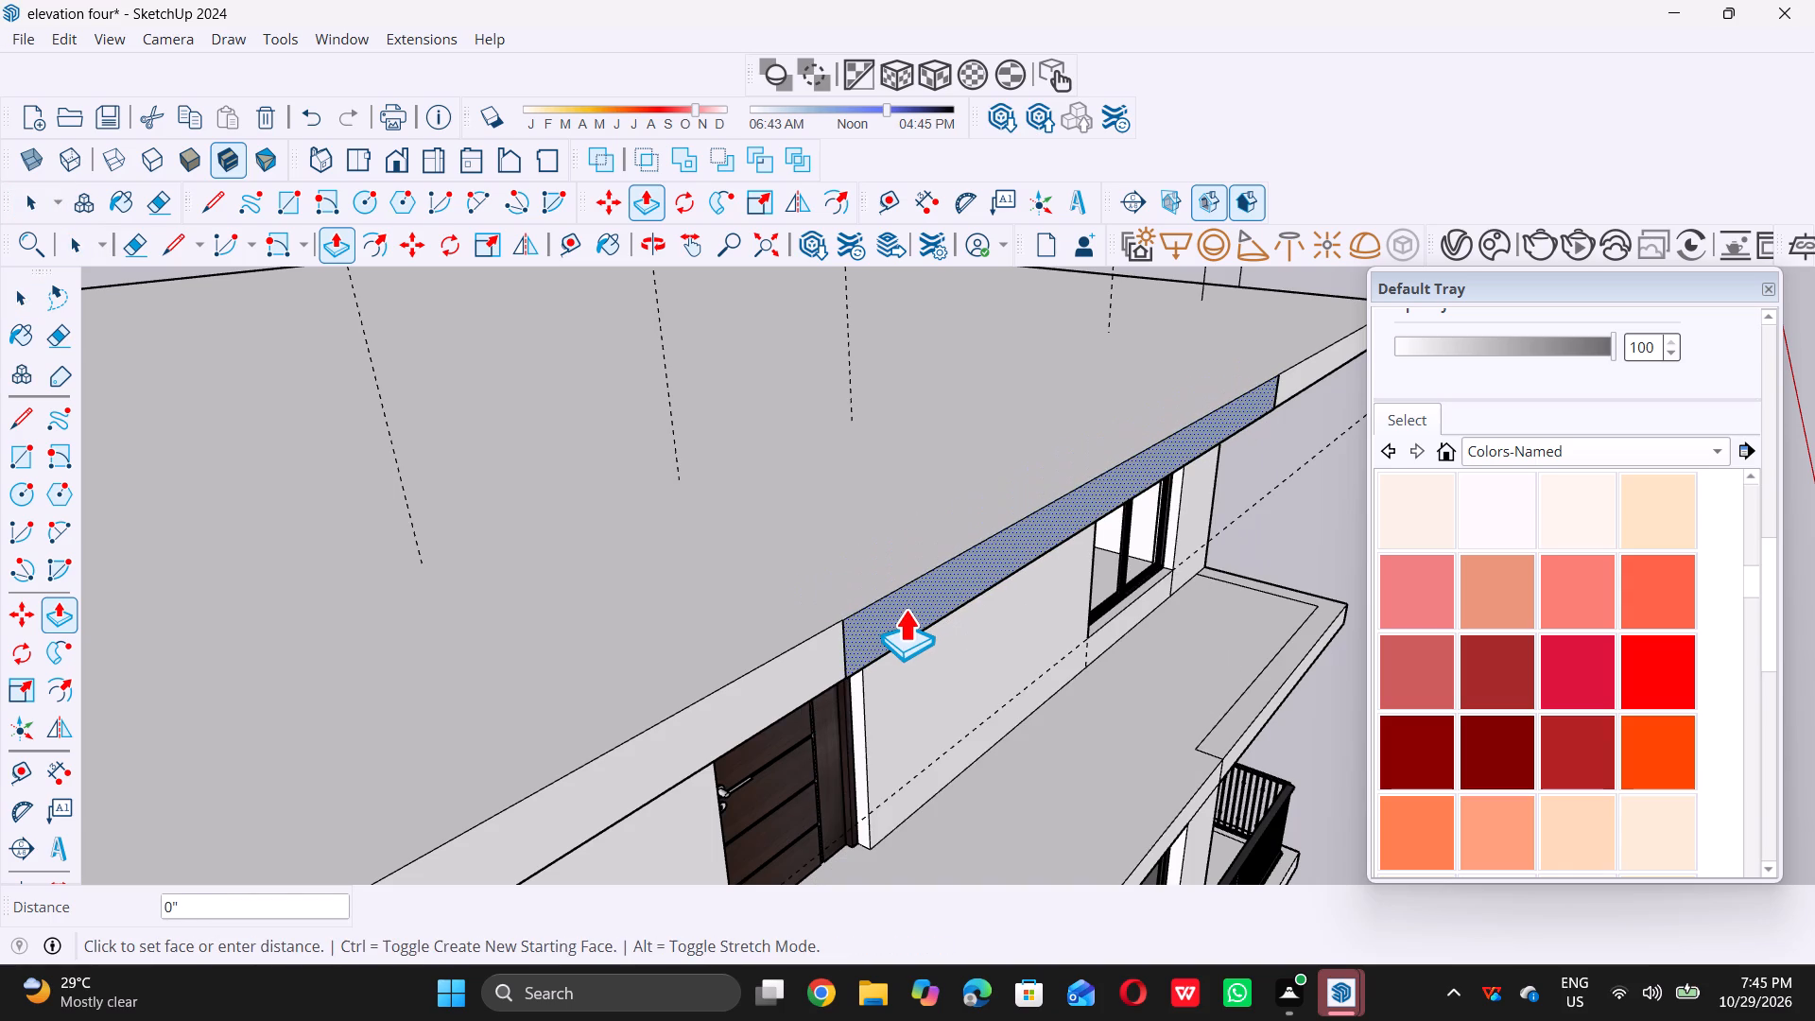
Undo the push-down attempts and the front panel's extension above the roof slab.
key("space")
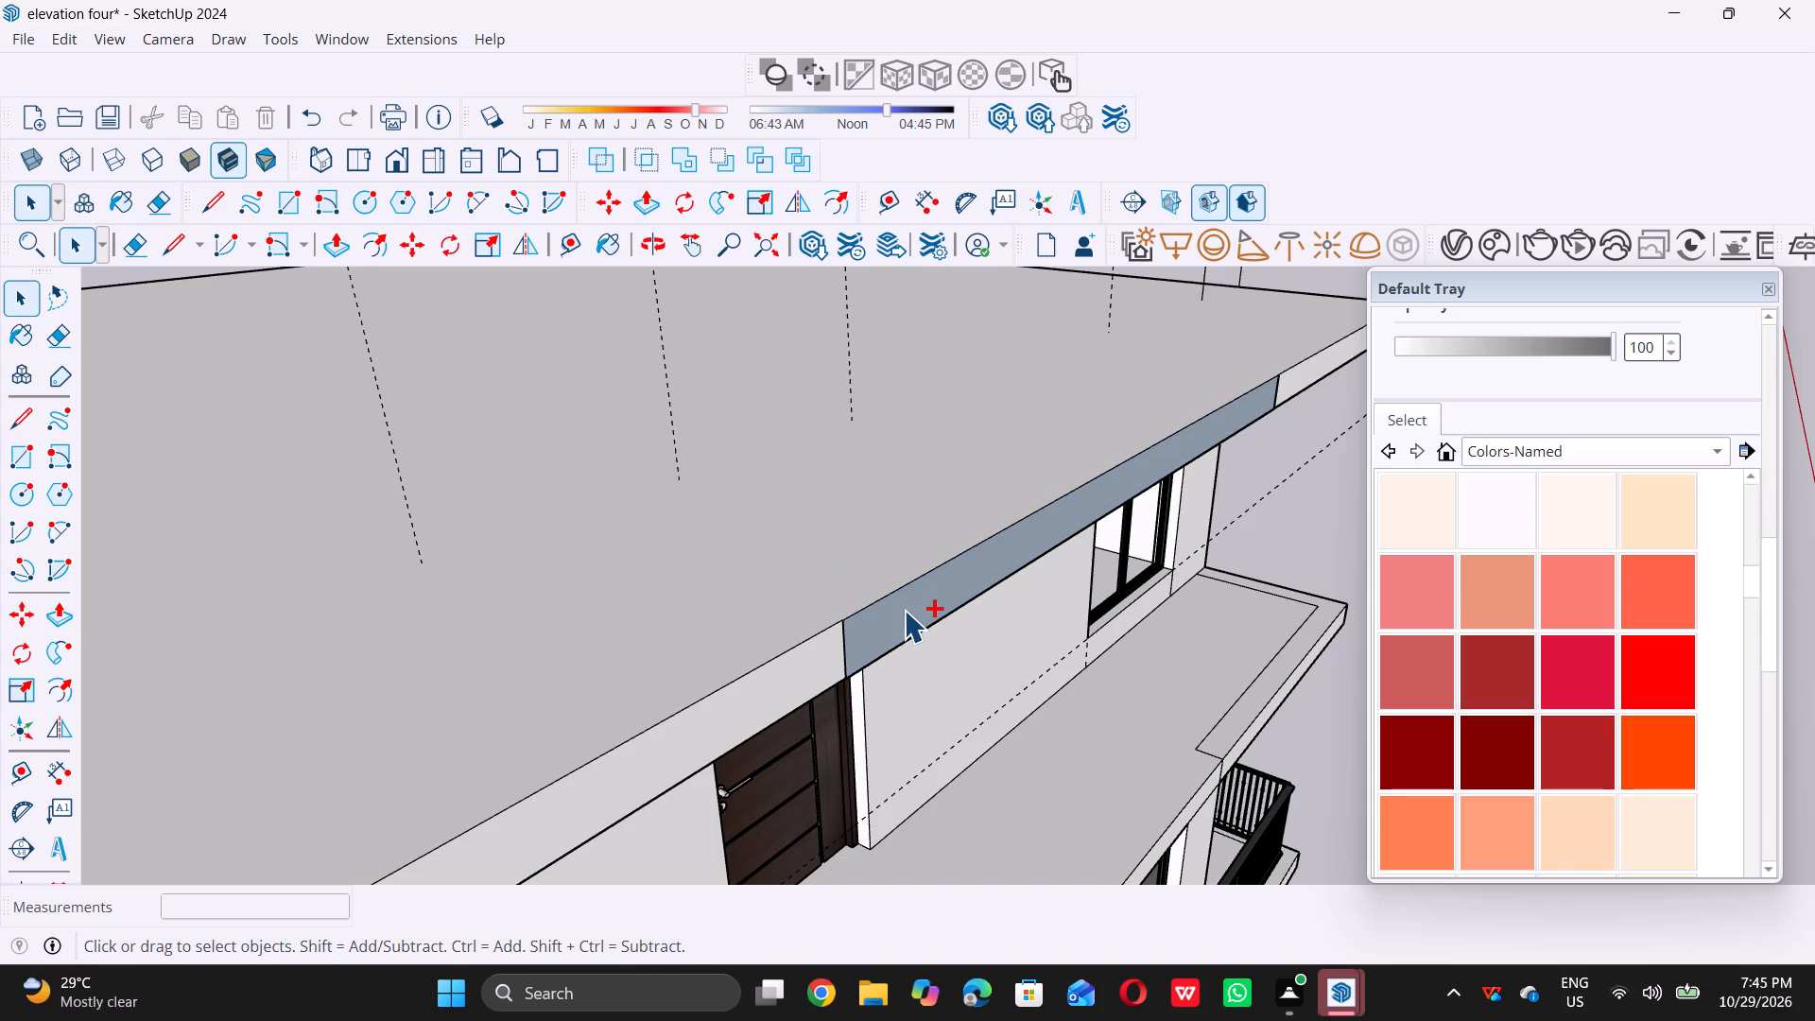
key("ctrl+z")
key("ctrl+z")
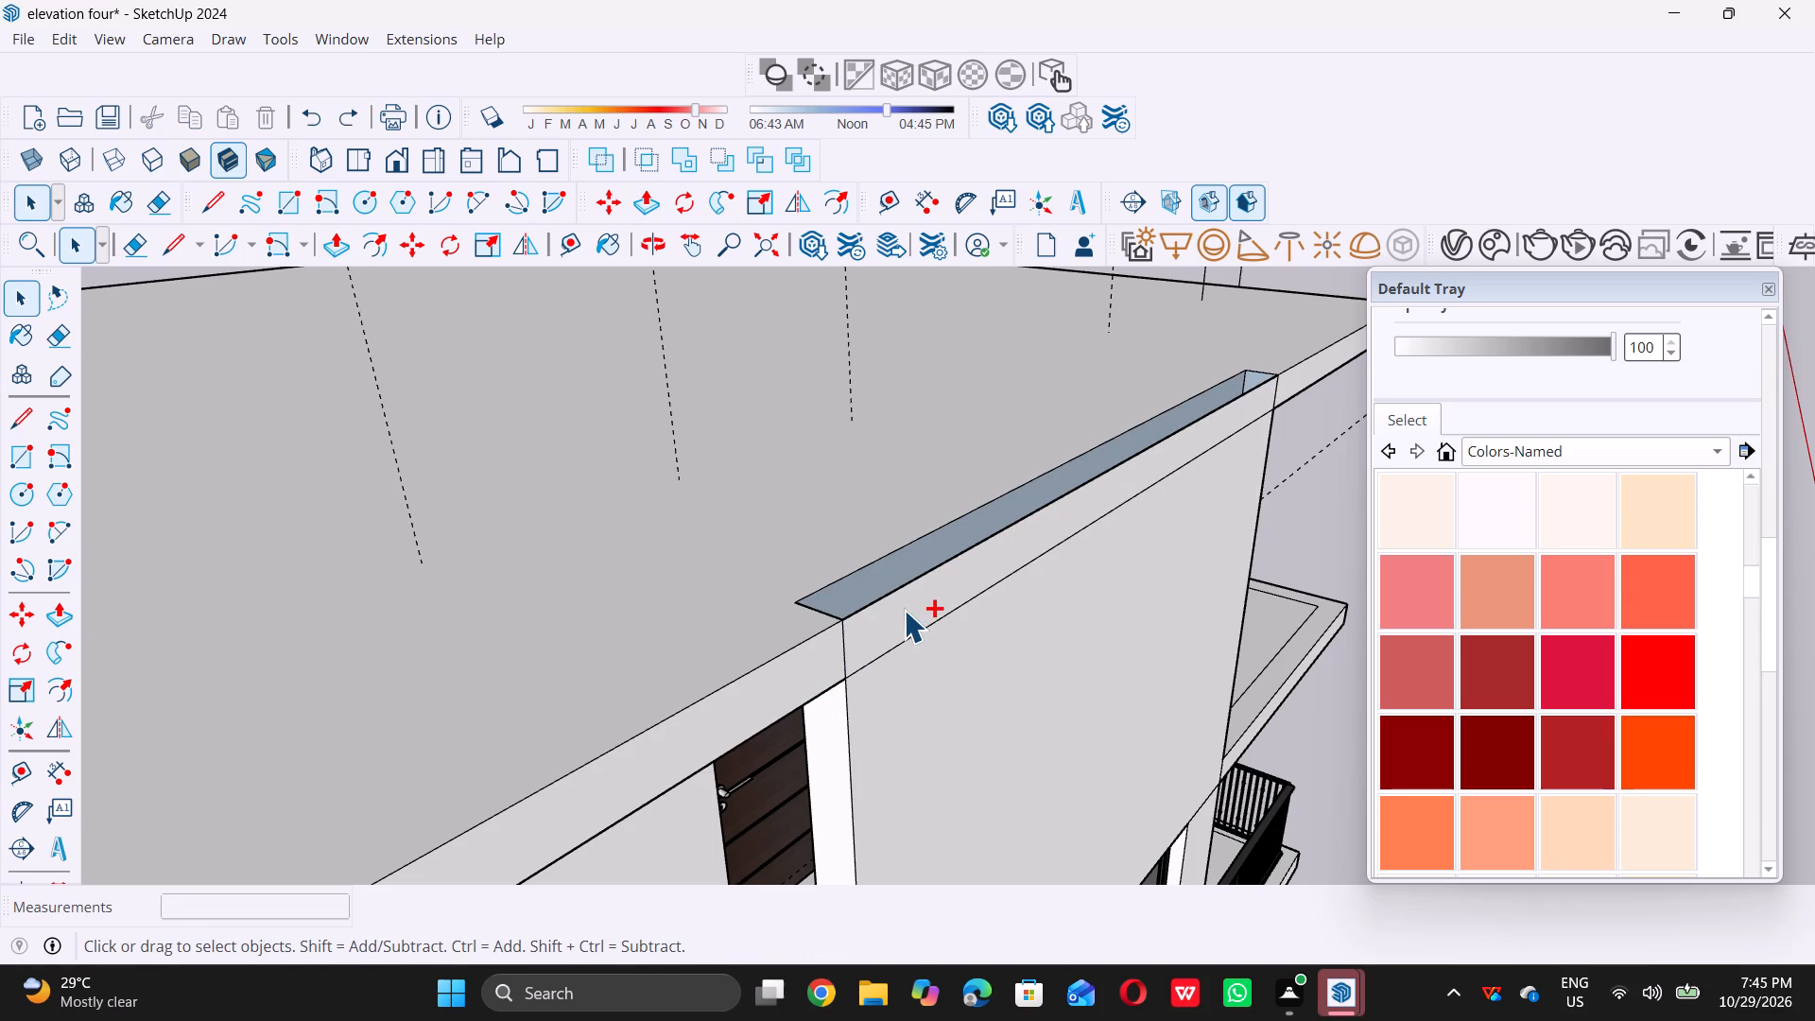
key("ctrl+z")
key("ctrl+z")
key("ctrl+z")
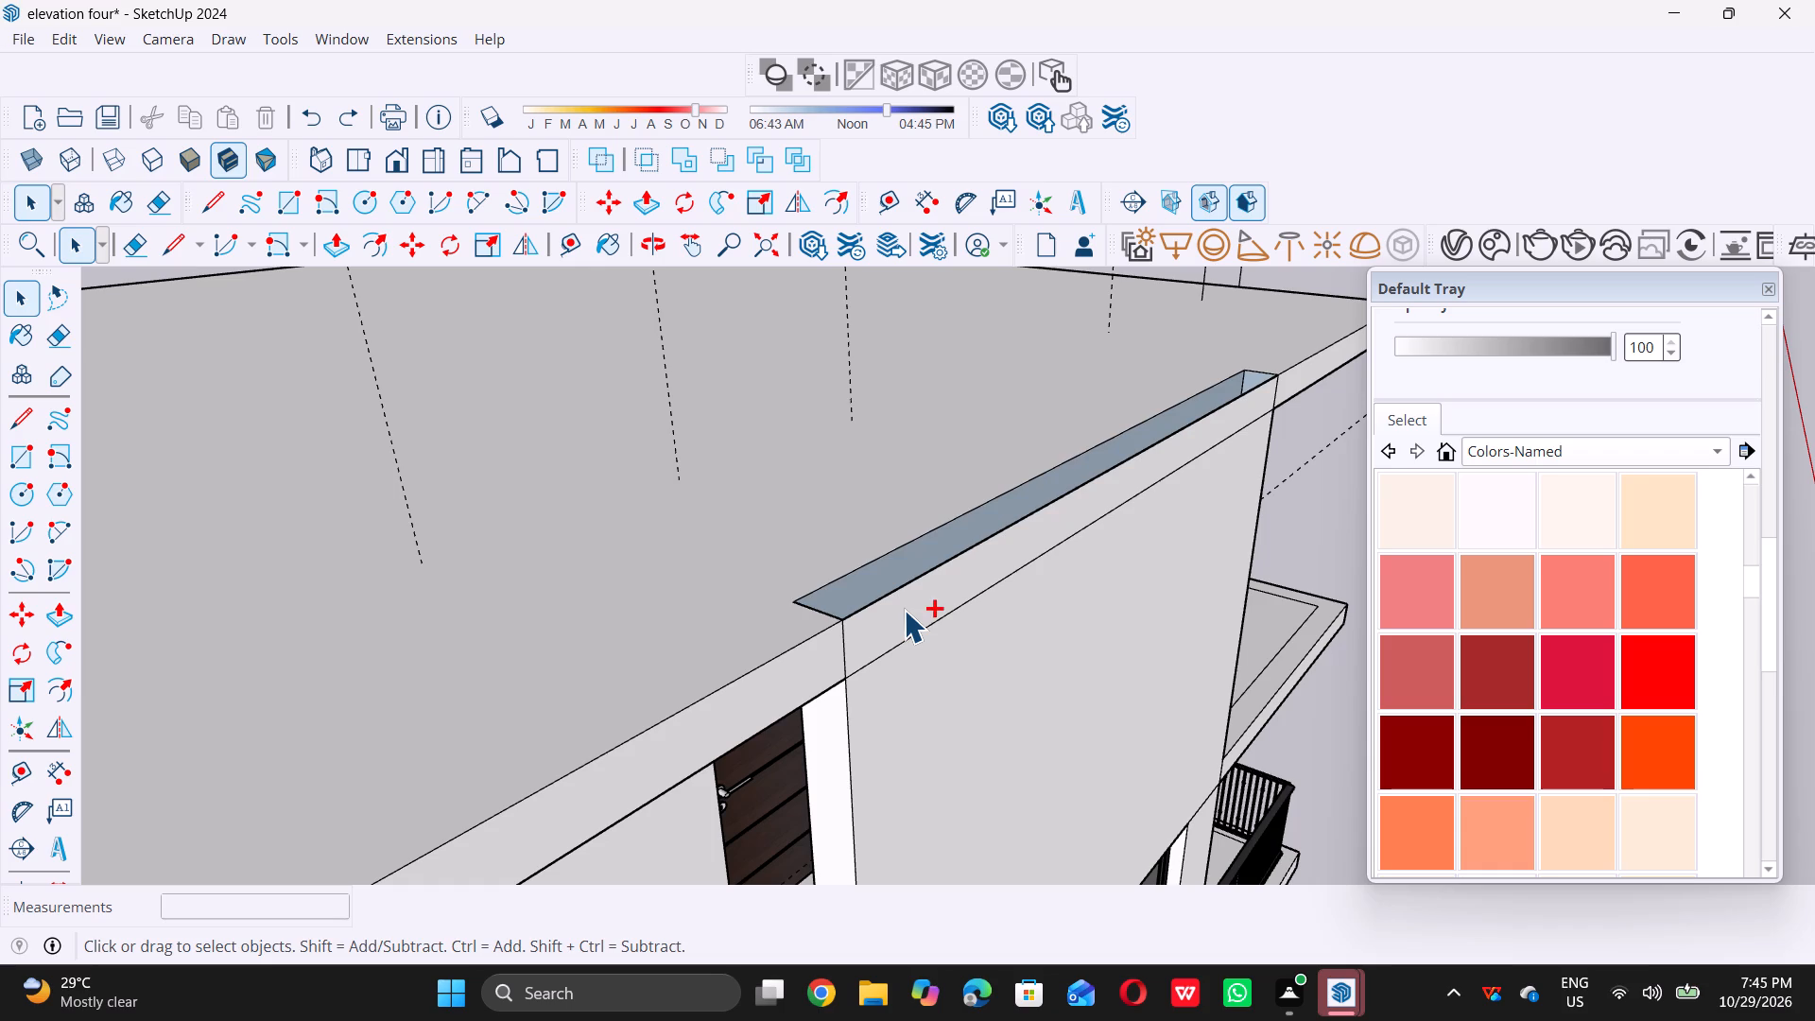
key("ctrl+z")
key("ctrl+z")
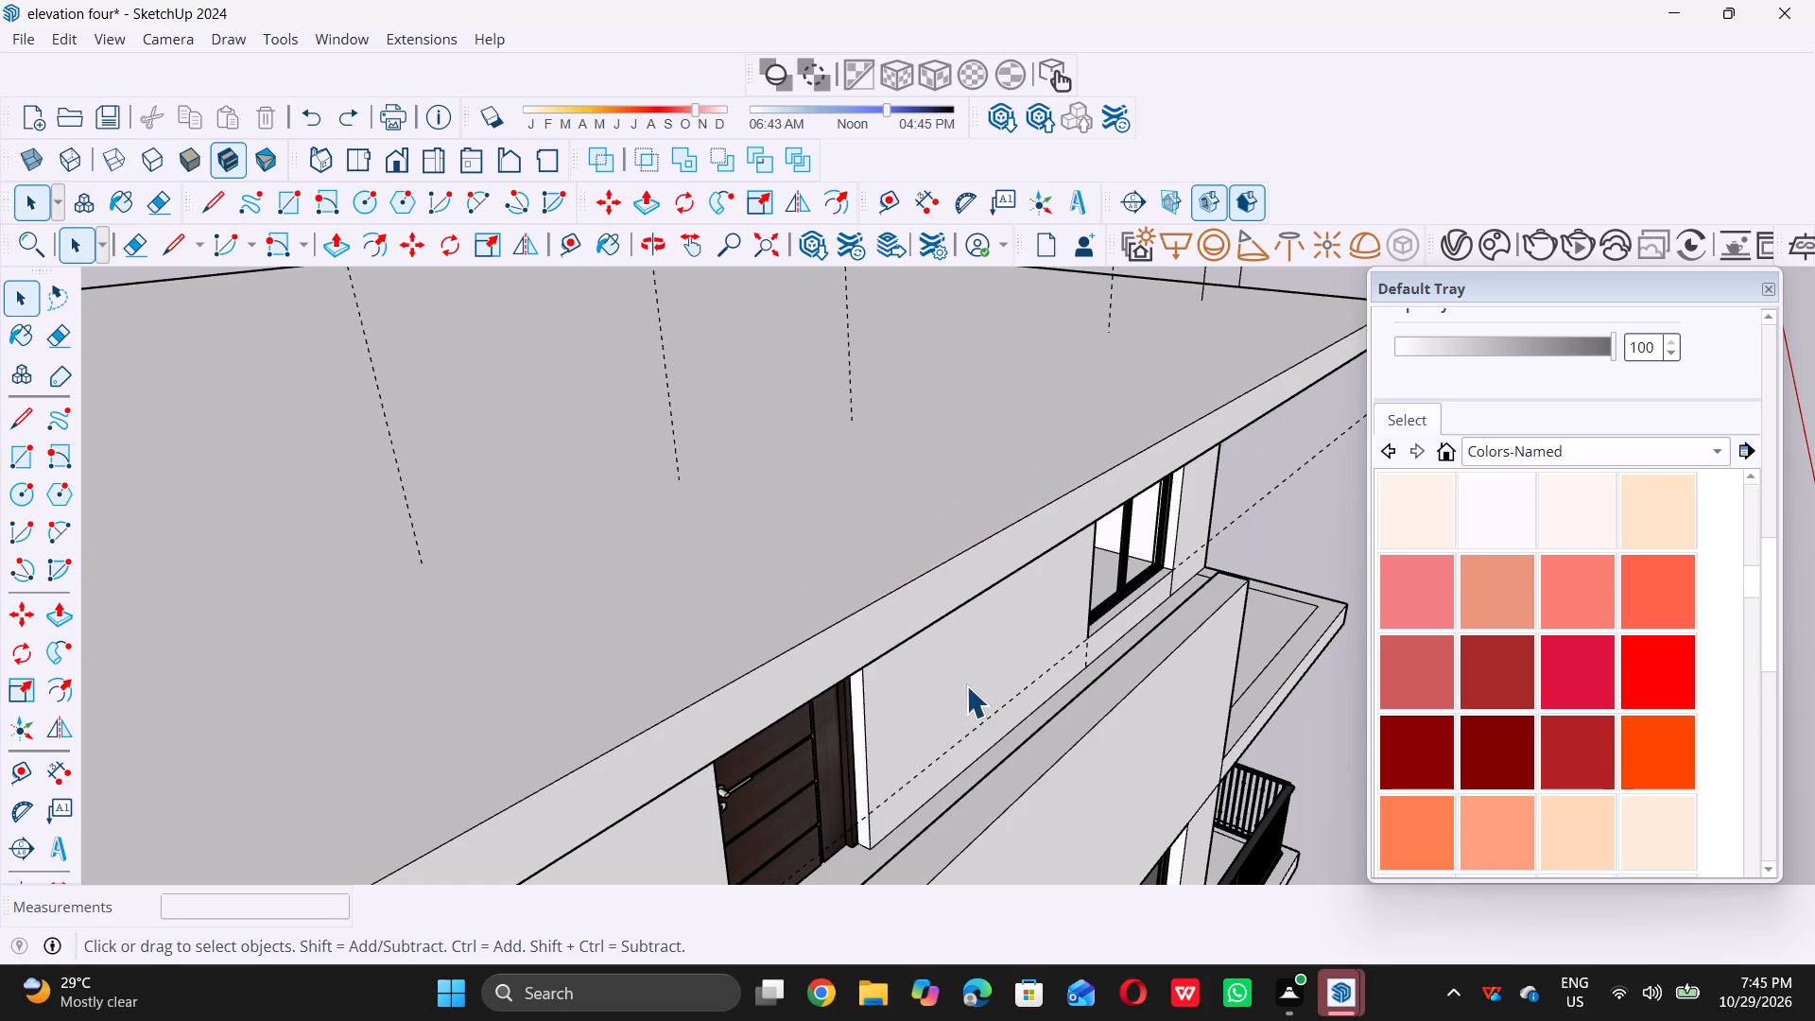
Push/Pull the front panel's top face upward about 4' 1 11/16" to meet the underside of the roof slab.
scroll(970, 678, "down", 5)
scroll(937, 761, "up", 5)
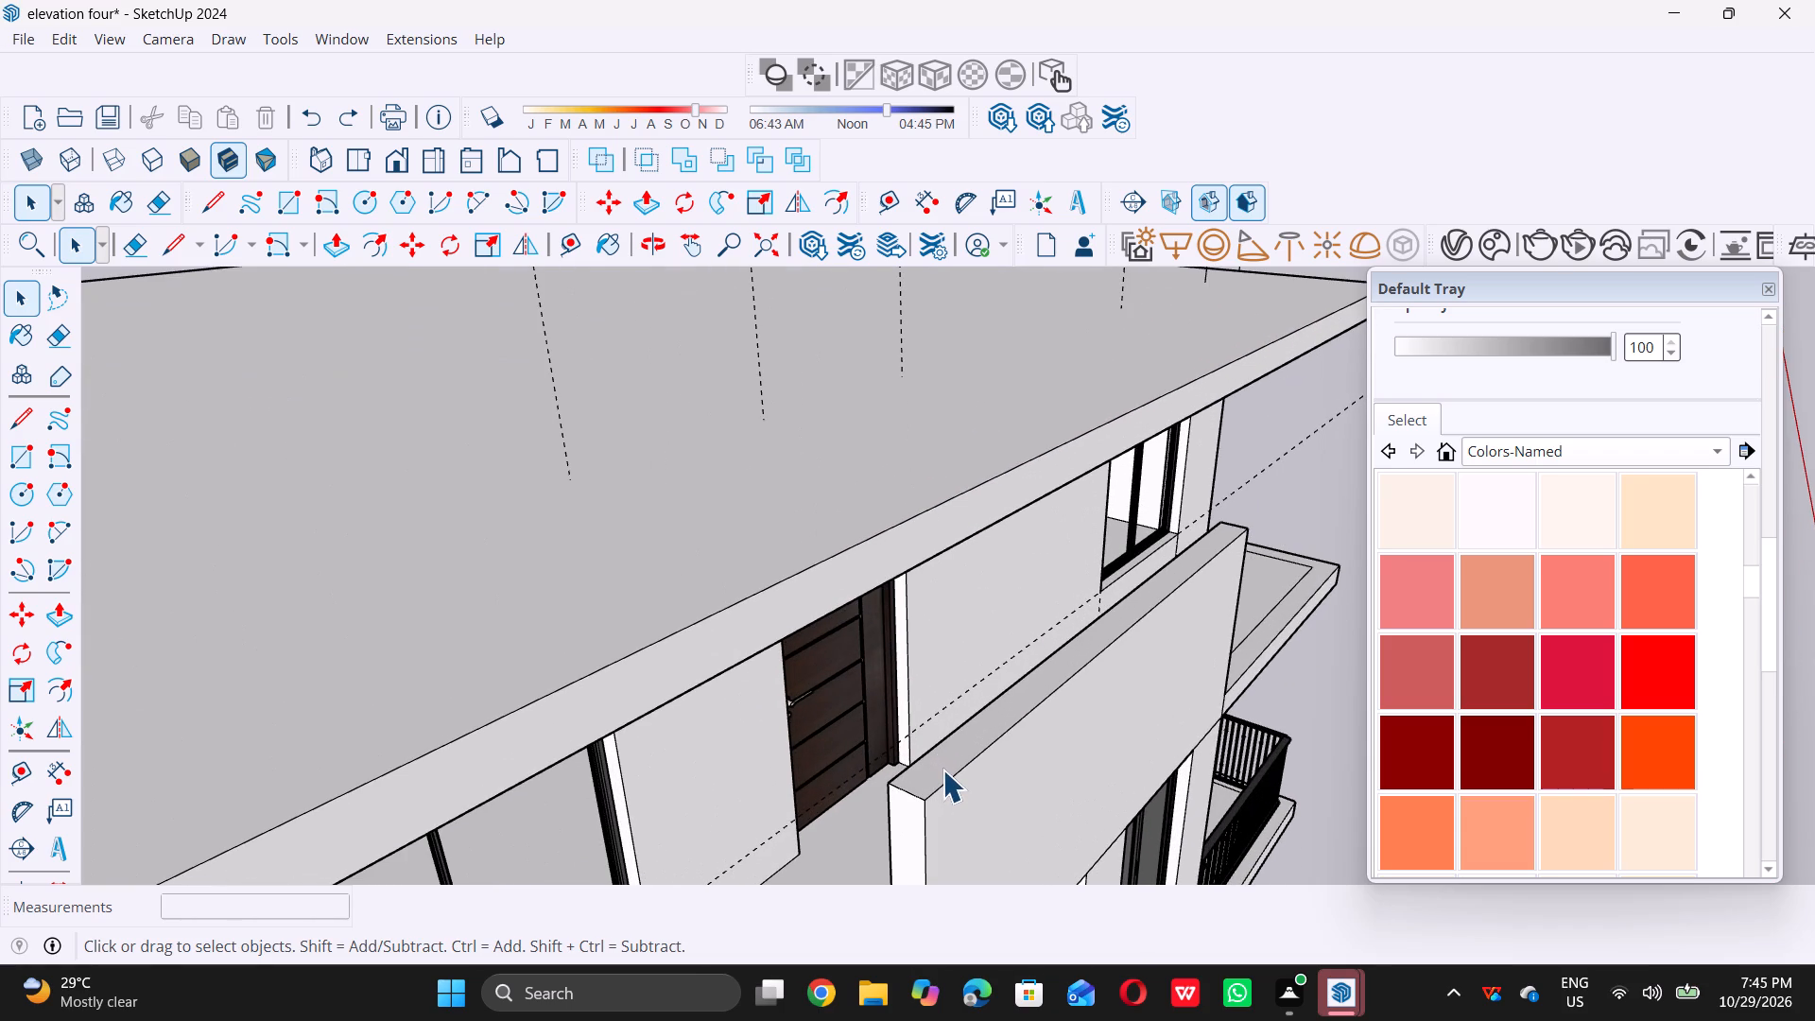
left_click(942, 770)
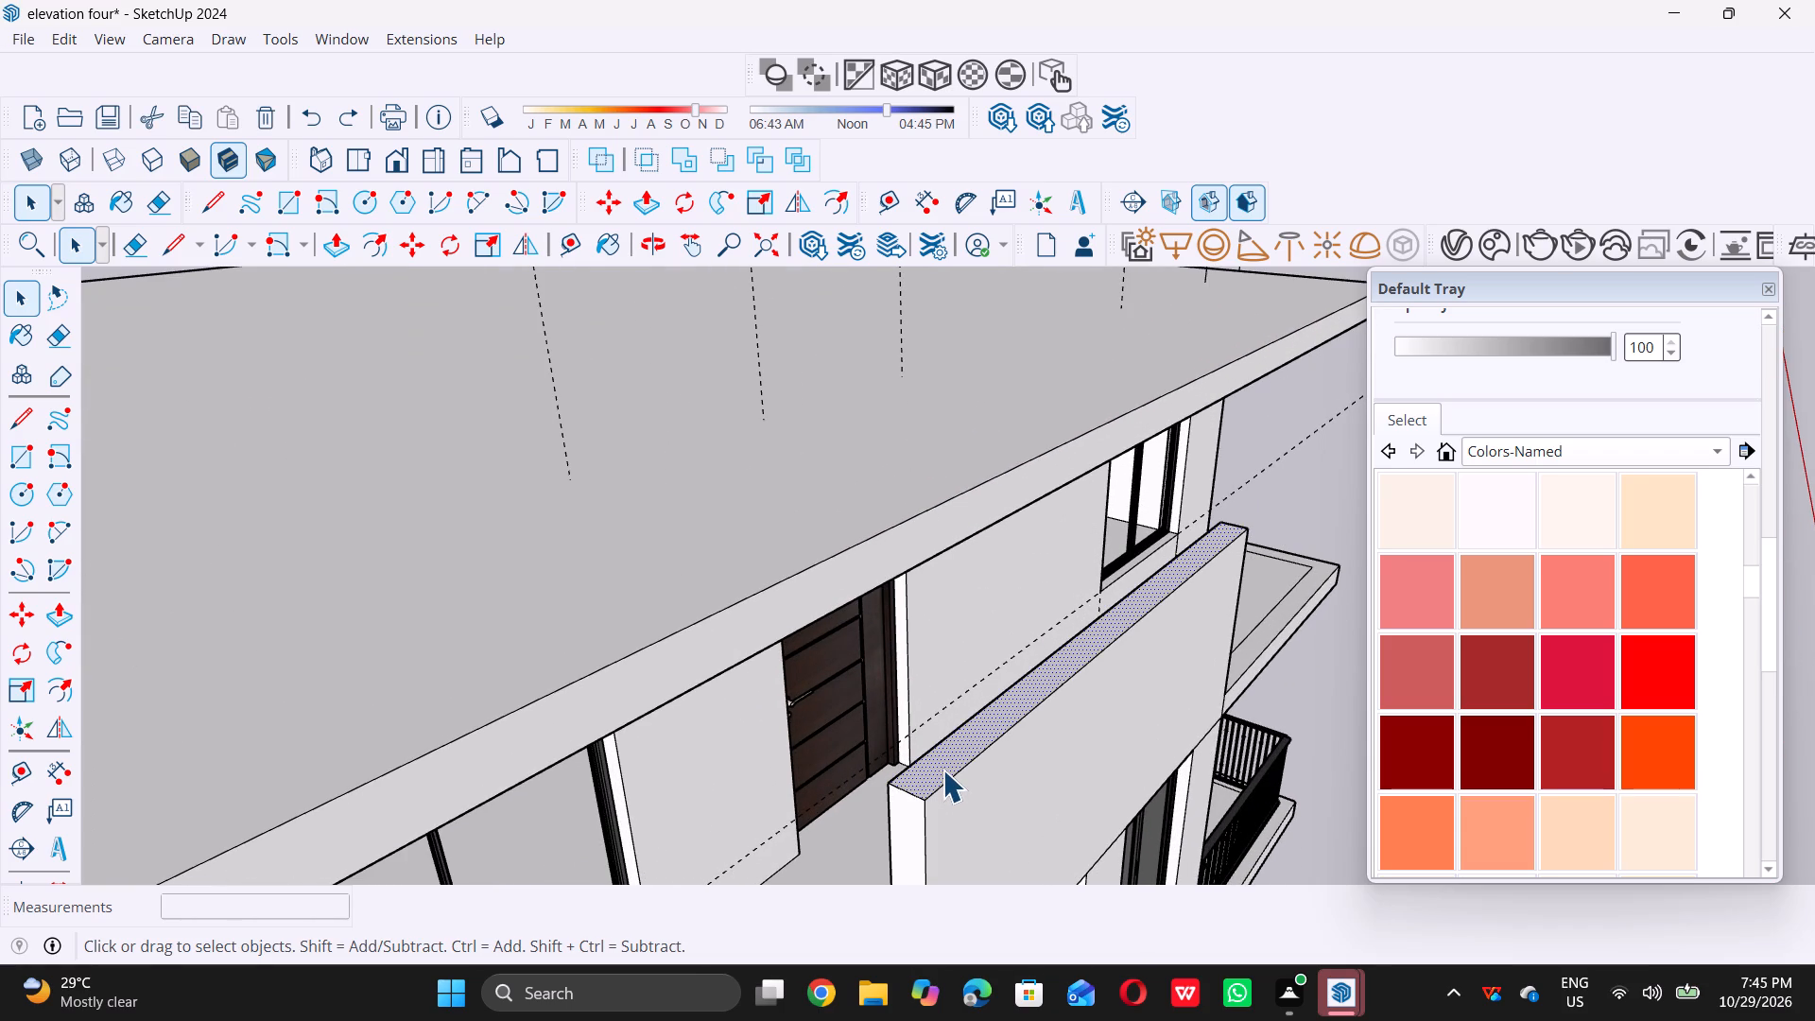
key("p")
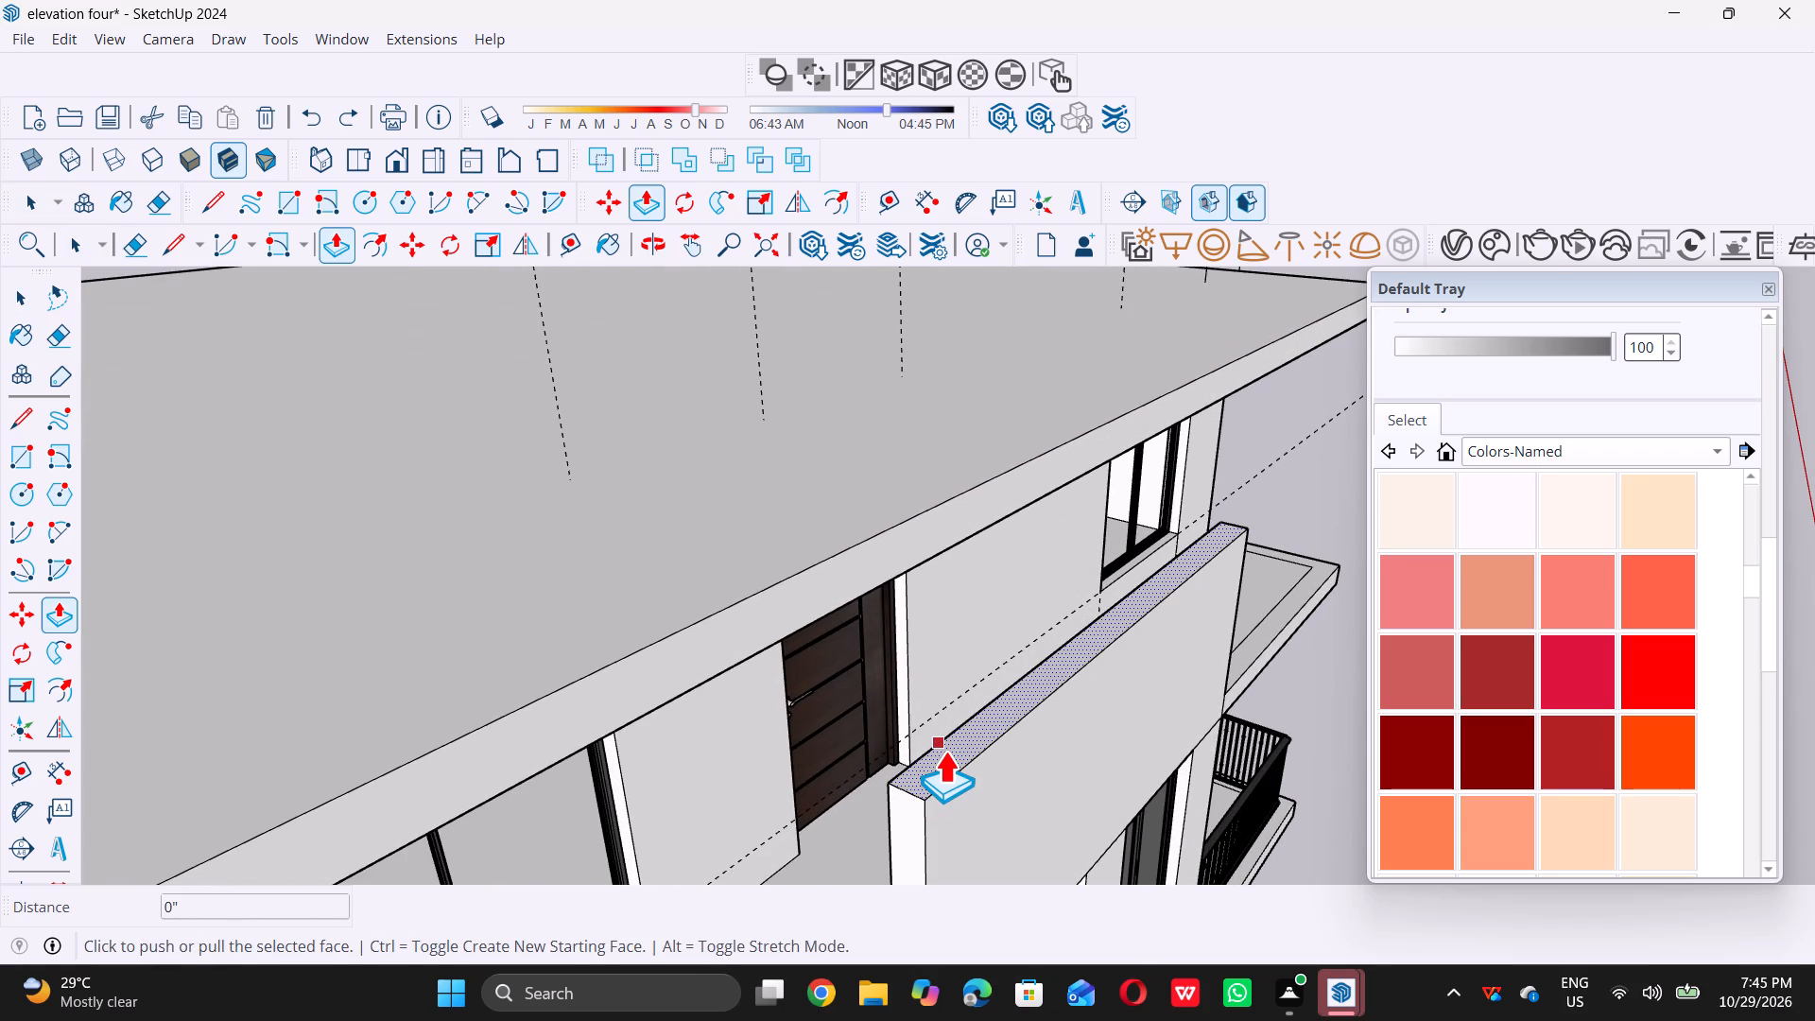
triple_click(944, 751)
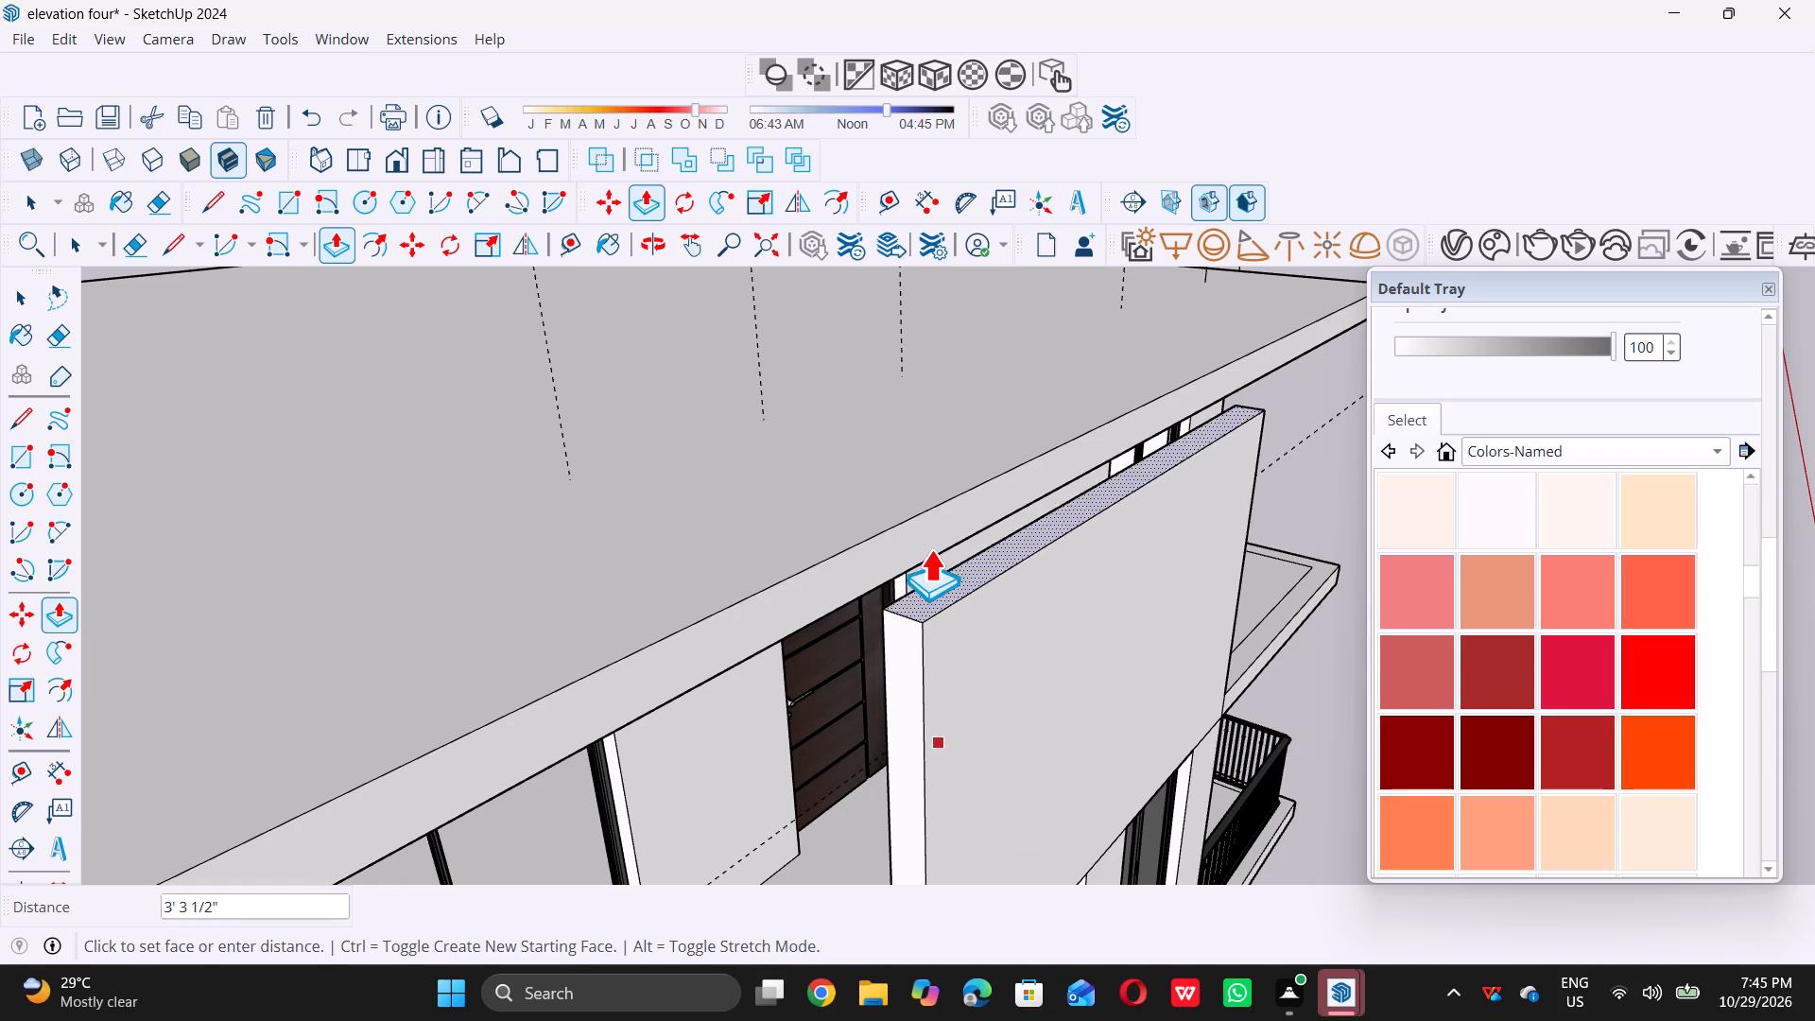
scroll(898, 563, "up", 8)
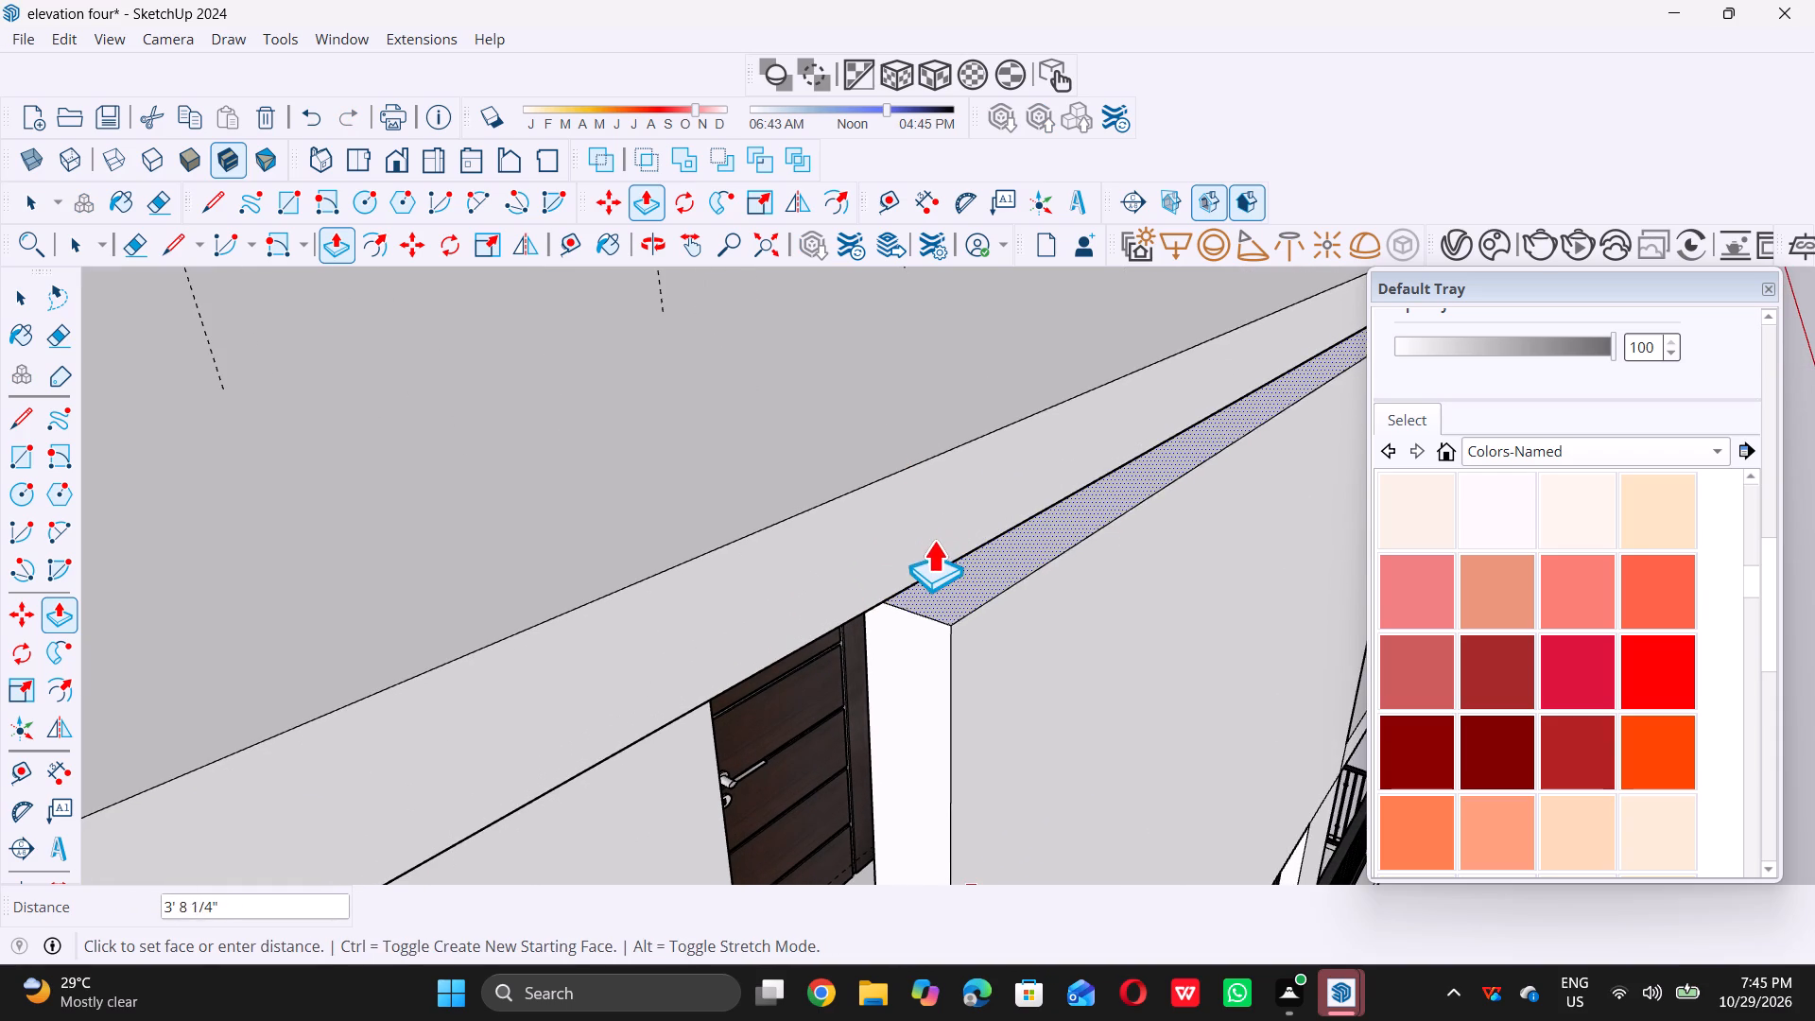
middle_click_drag(873, 550, 851, 506)
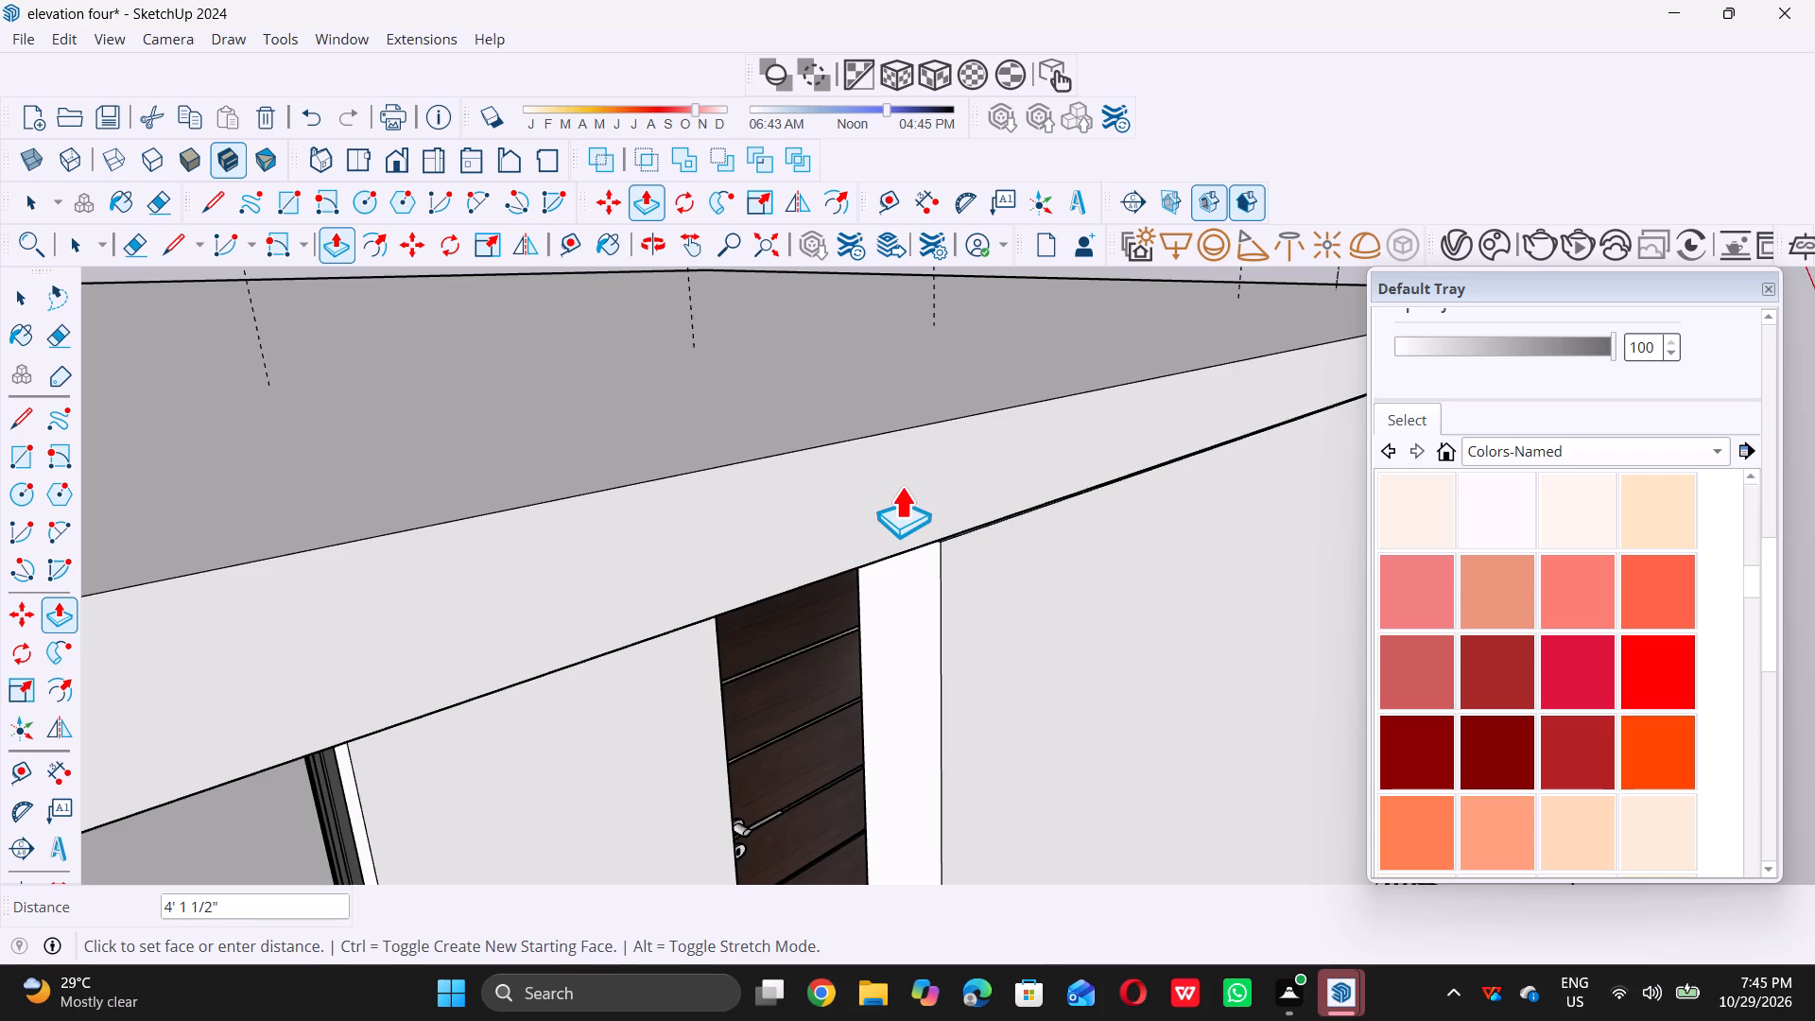
double_click(893, 484)
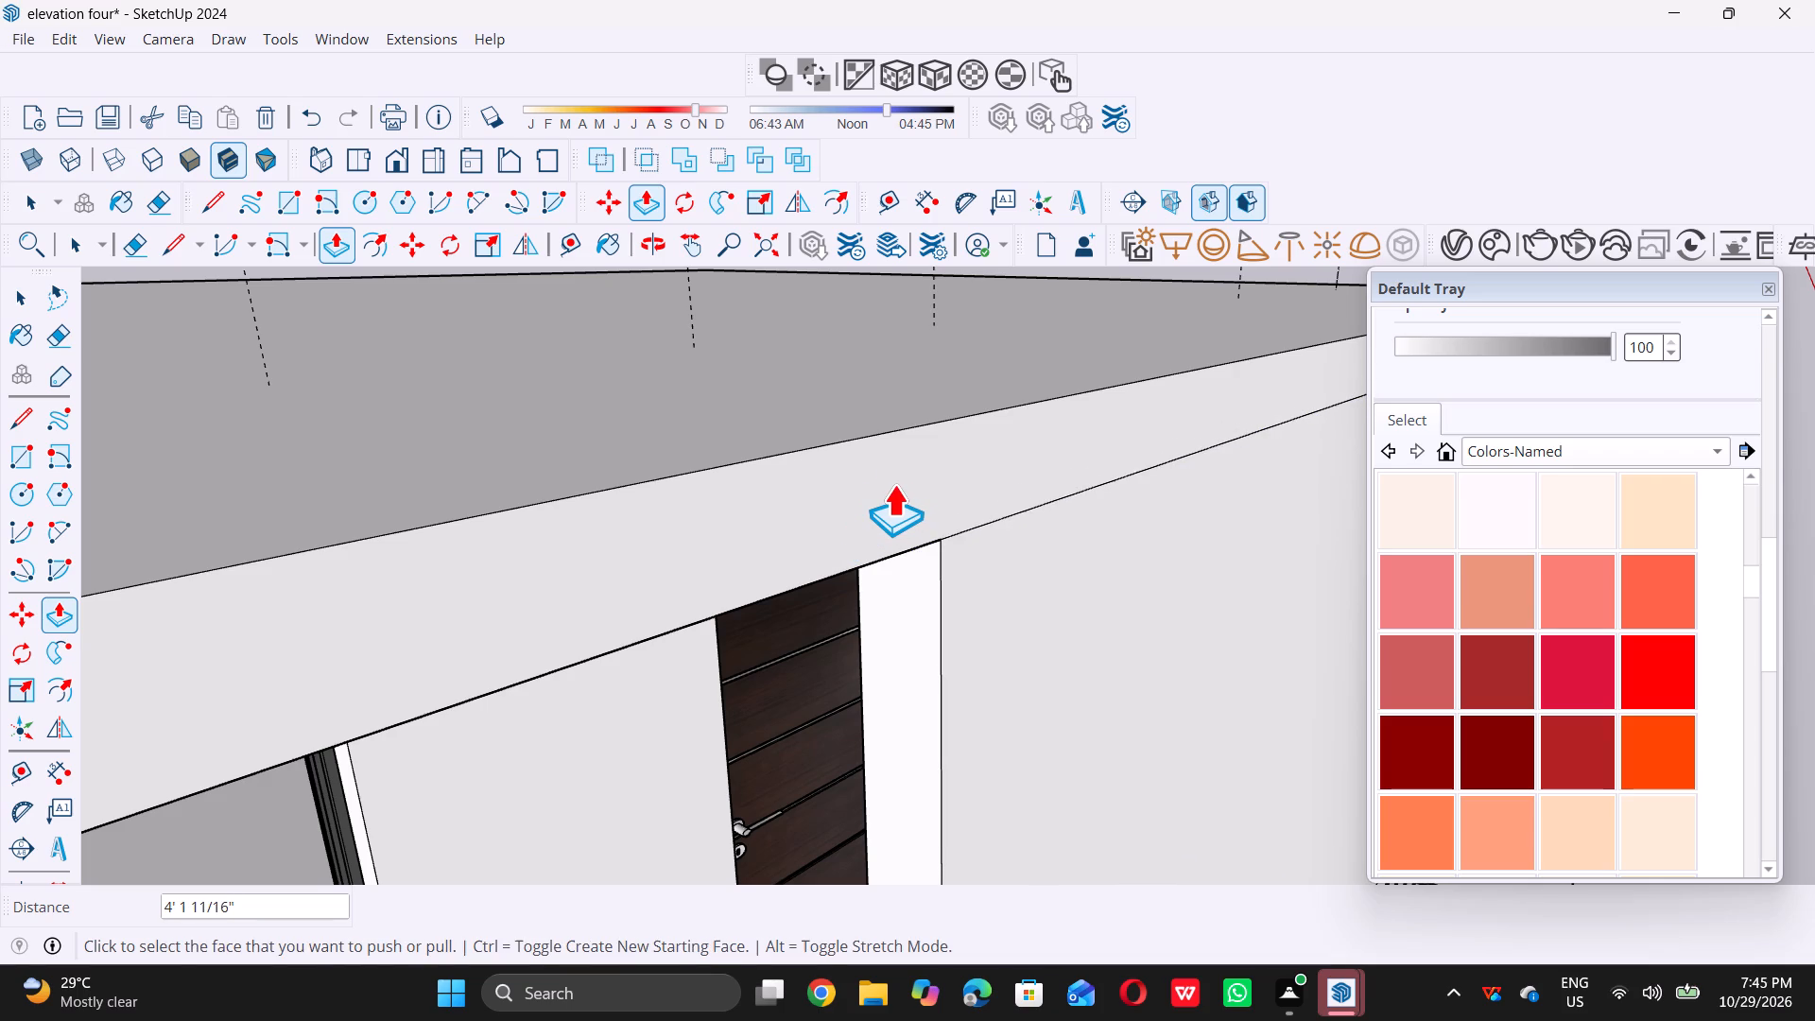
key("space")
scroll(1036, 749, "down", 13)
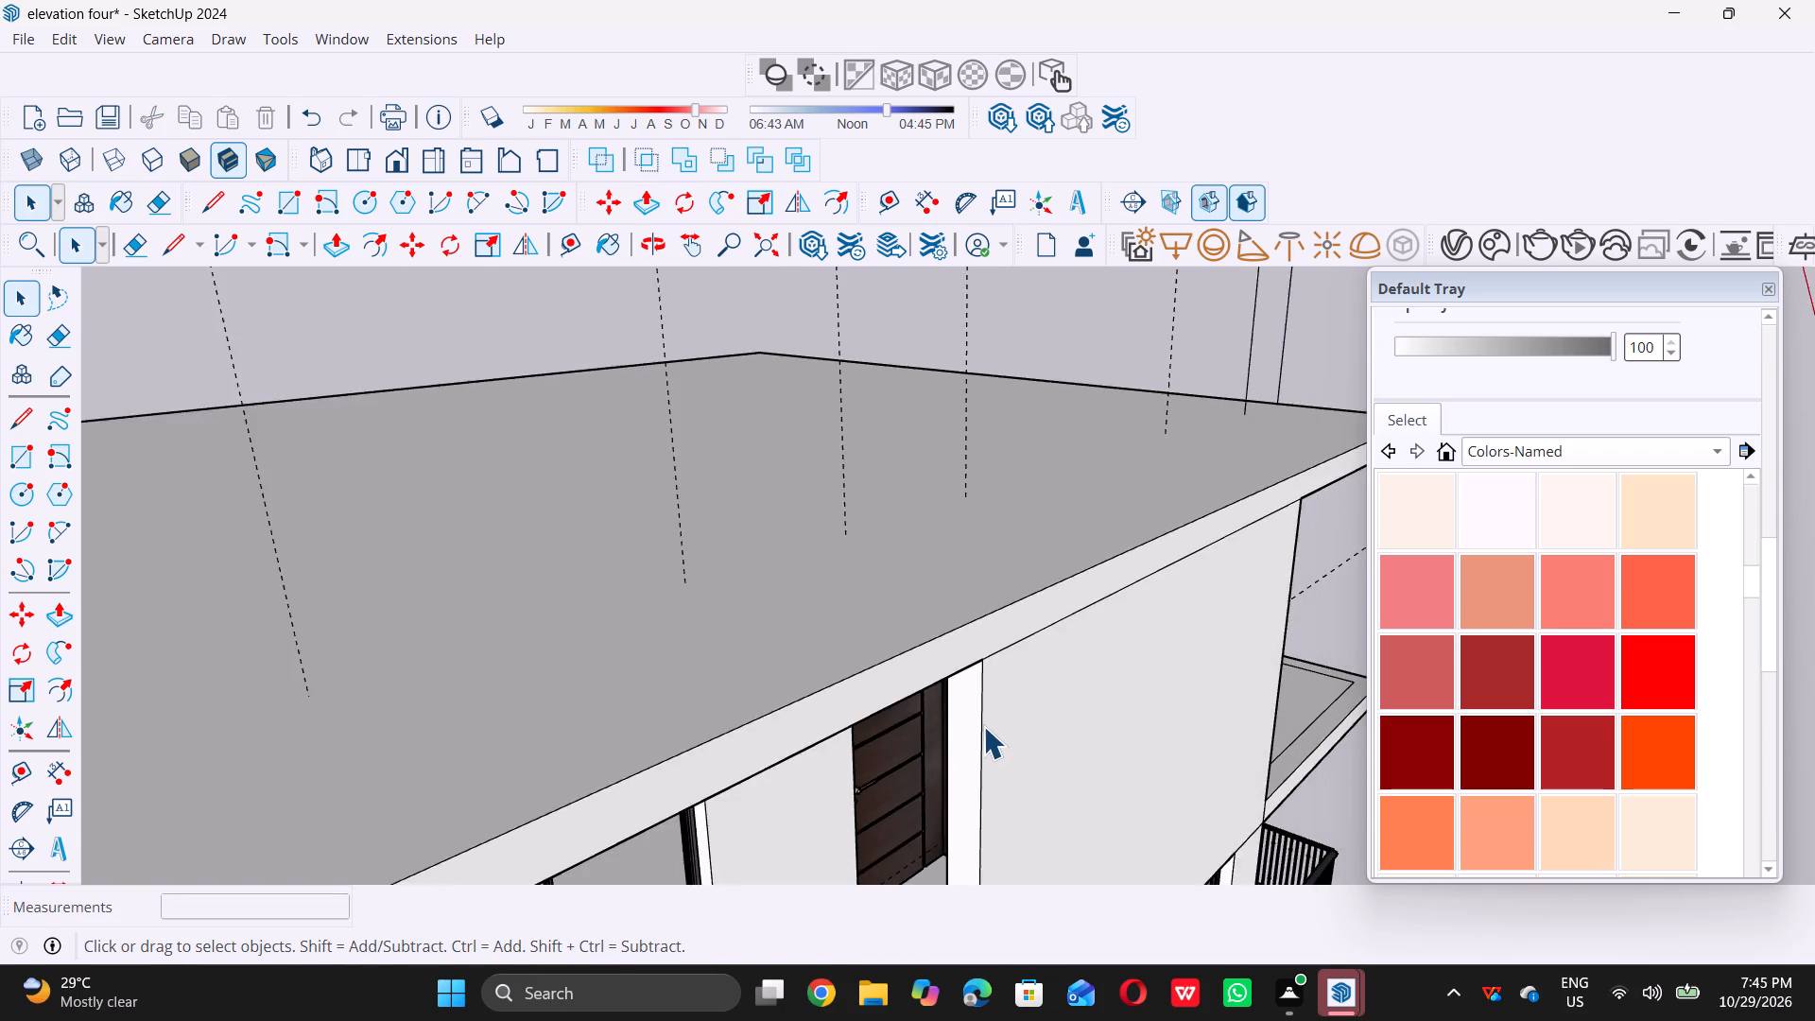
Examine the roof slab and the junction with the raised front panel from several distances and angles.
scroll(983, 726, "down", 6)
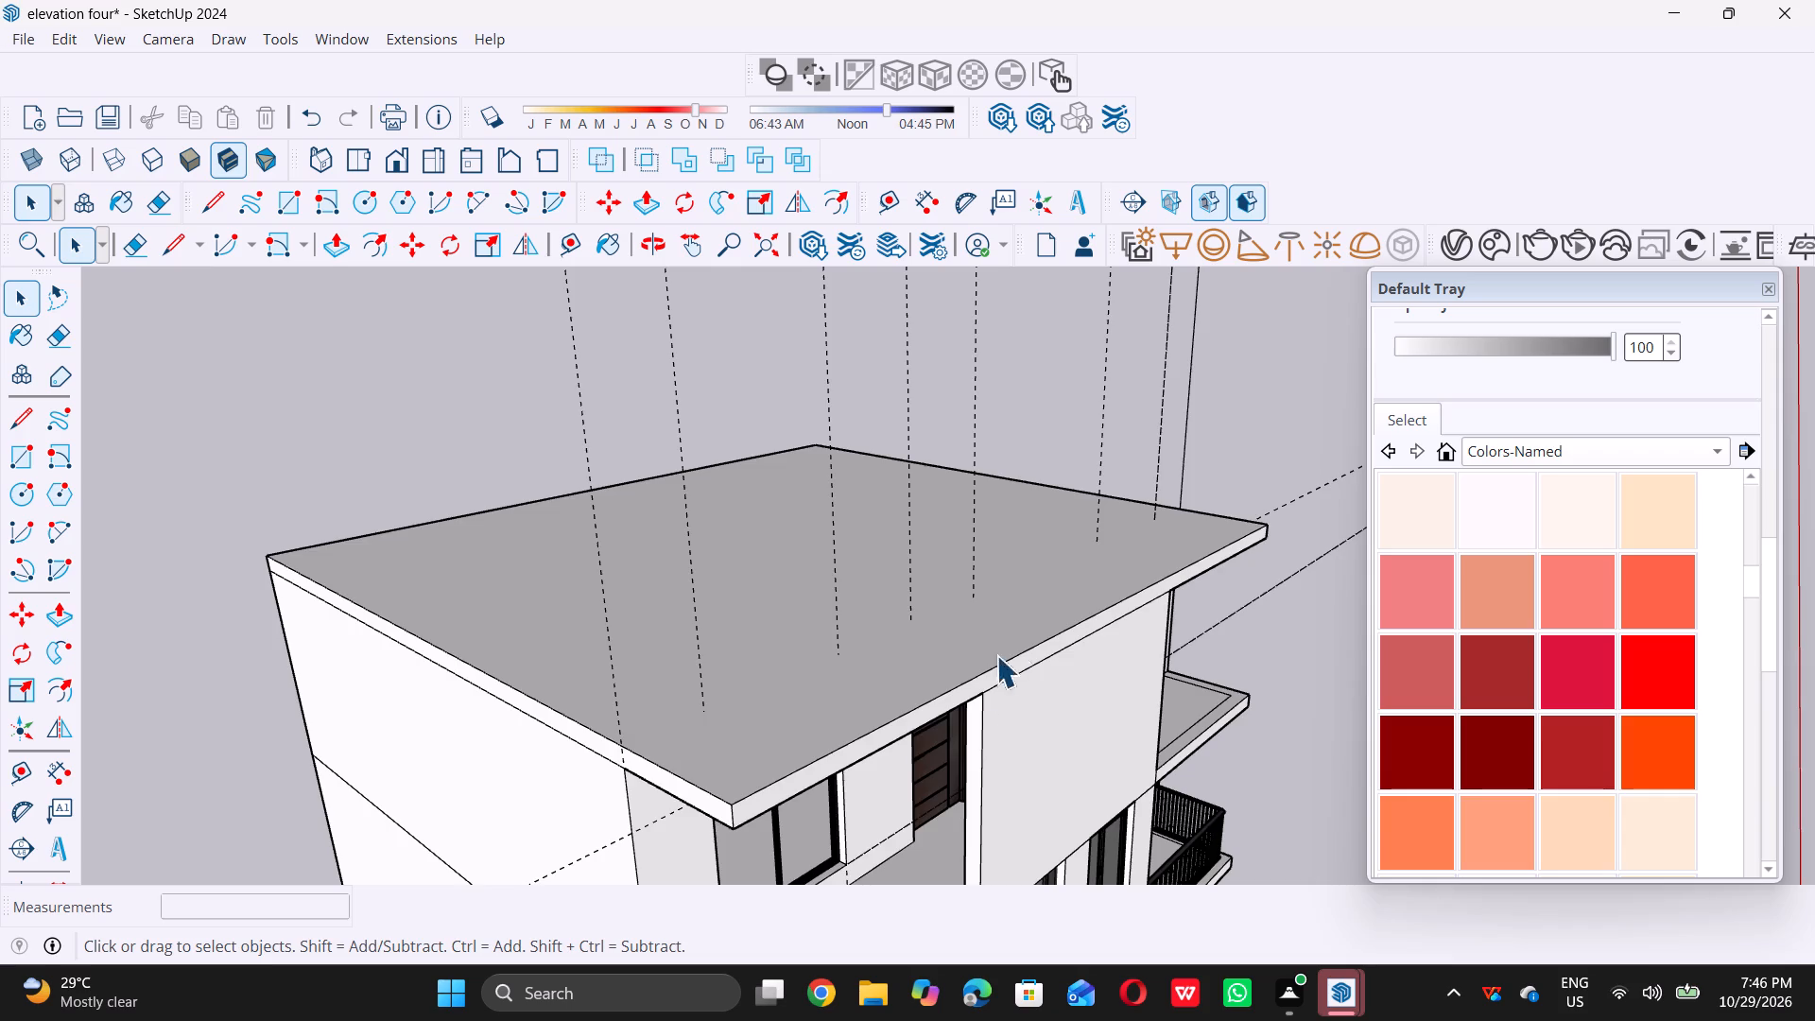
scroll(1003, 647, "down", 7)
scroll(1028, 538, "down", 4)
middle_click_drag(1037, 546, 1022, 569)
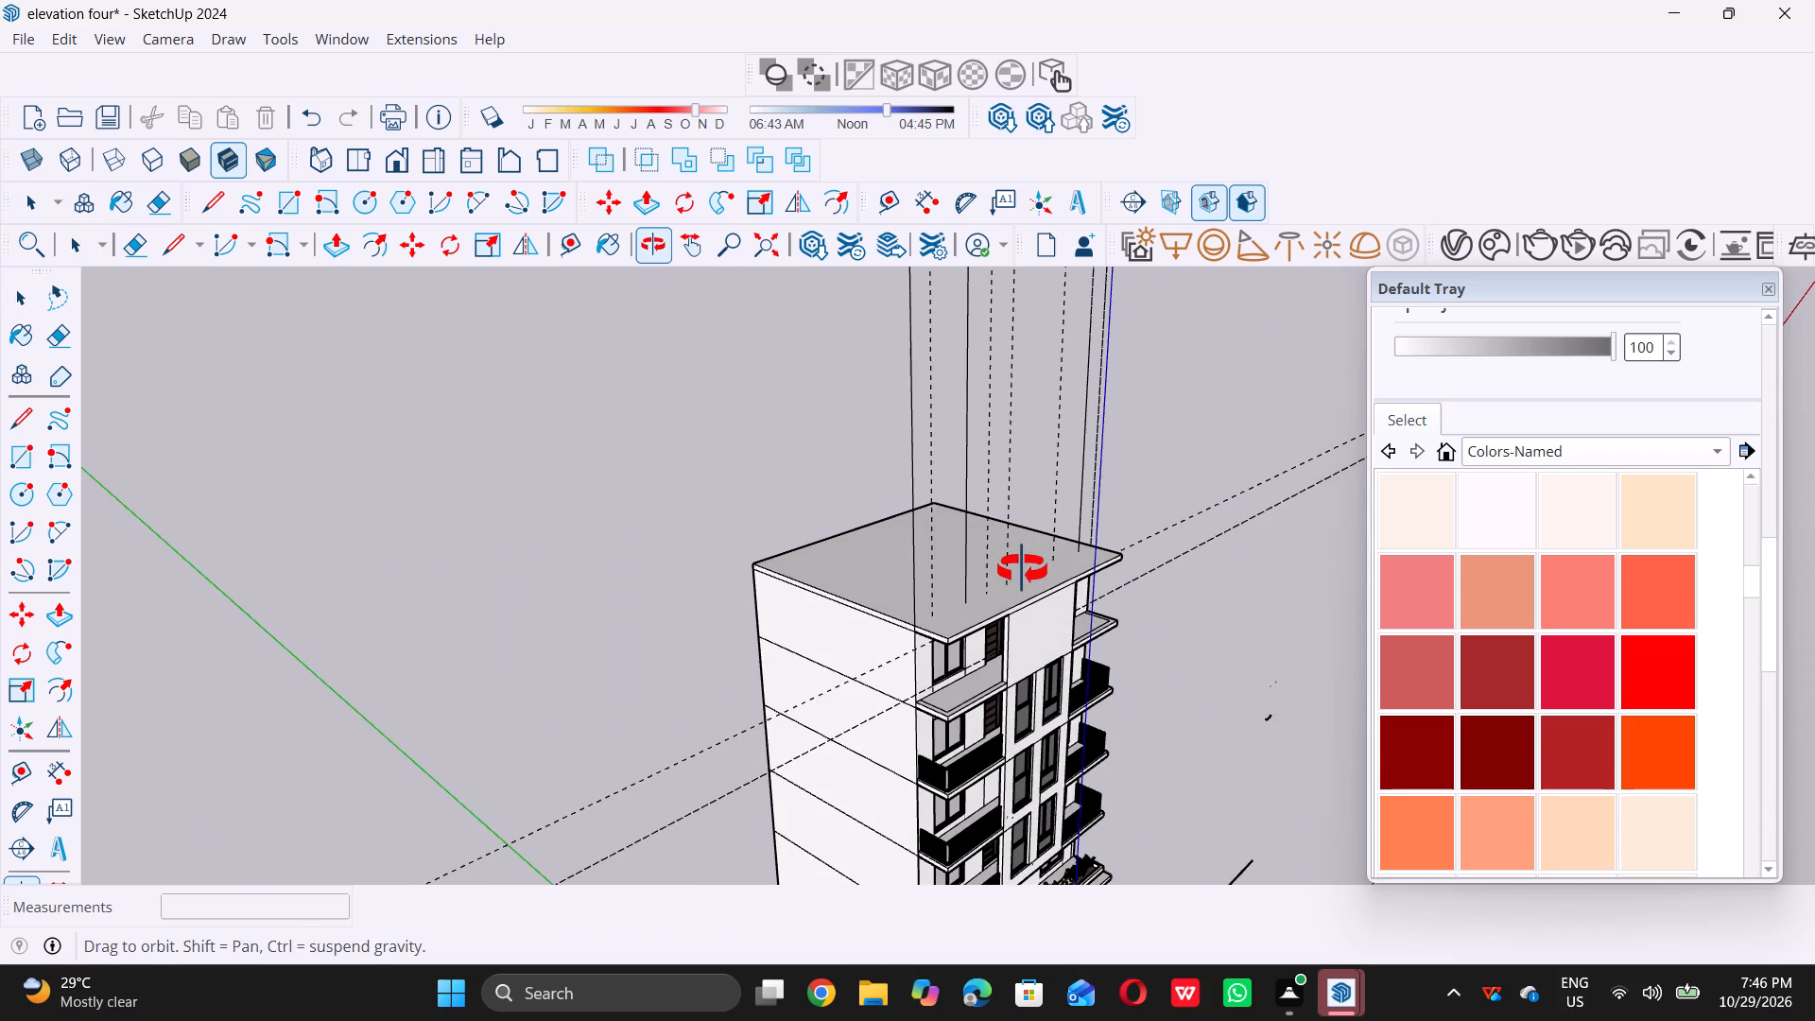
middle_click_drag(1022, 569, 994, 563)
scroll(1072, 605, "up", 11)
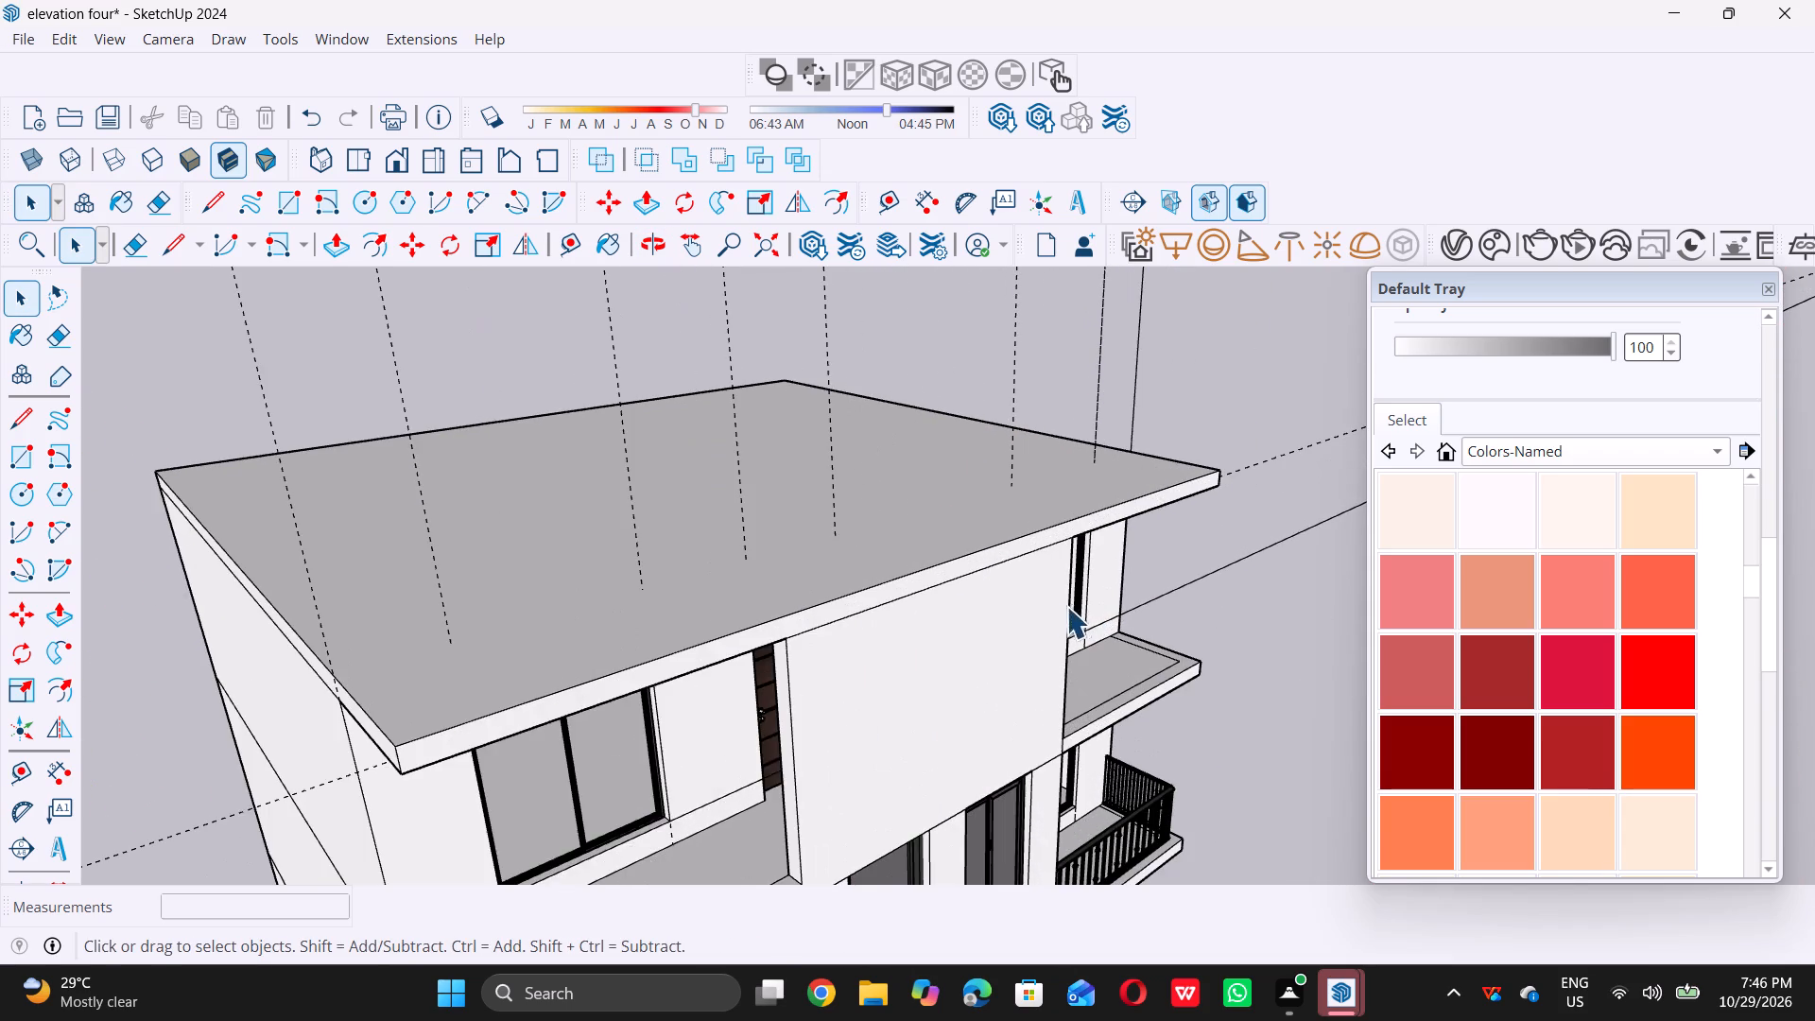
scroll(1010, 592, "down", 6)
scroll(965, 666, "down", 6)
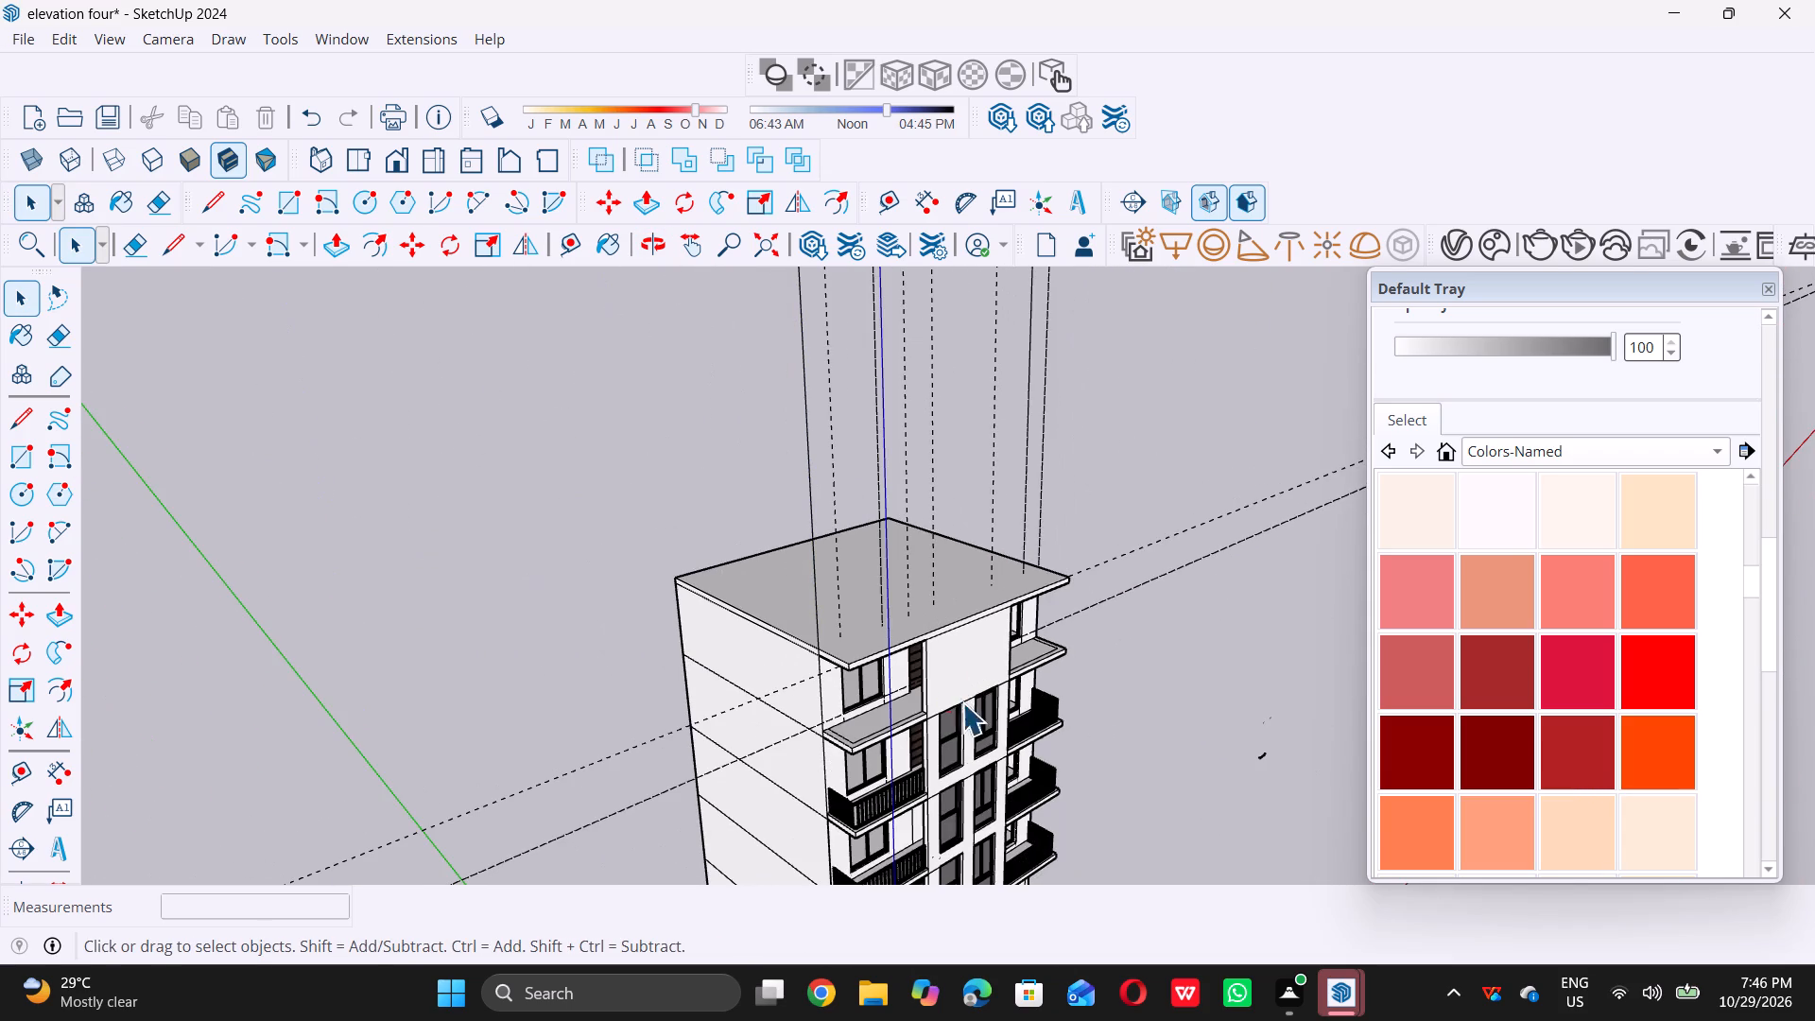
Place a horizontal guide 2' above the front panel's bottom edge, over the central windows.
middle_click_drag(962, 702, 652, 590)
scroll(857, 658, "up", 6)
middle_click_drag(858, 655, 872, 604)
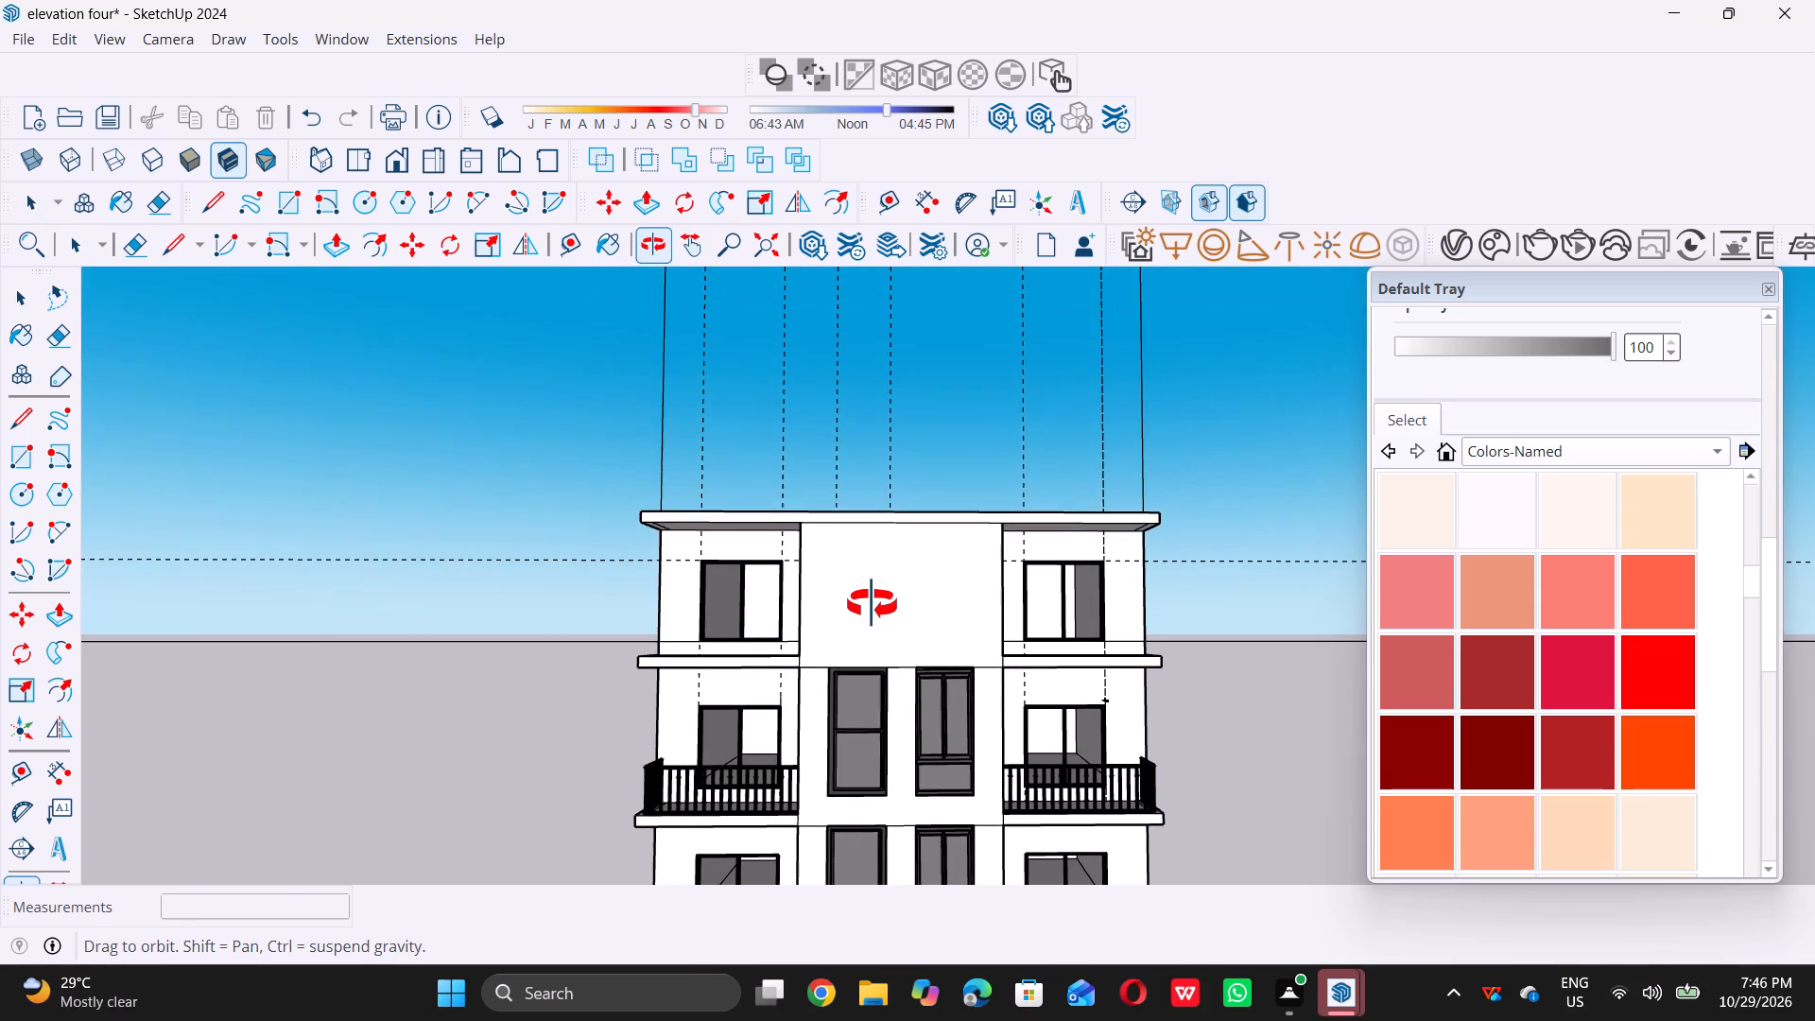
middle_click_drag(872, 604, 871, 602)
scroll(877, 650, "up", 6)
middle_click_drag(870, 657, 869, 640)
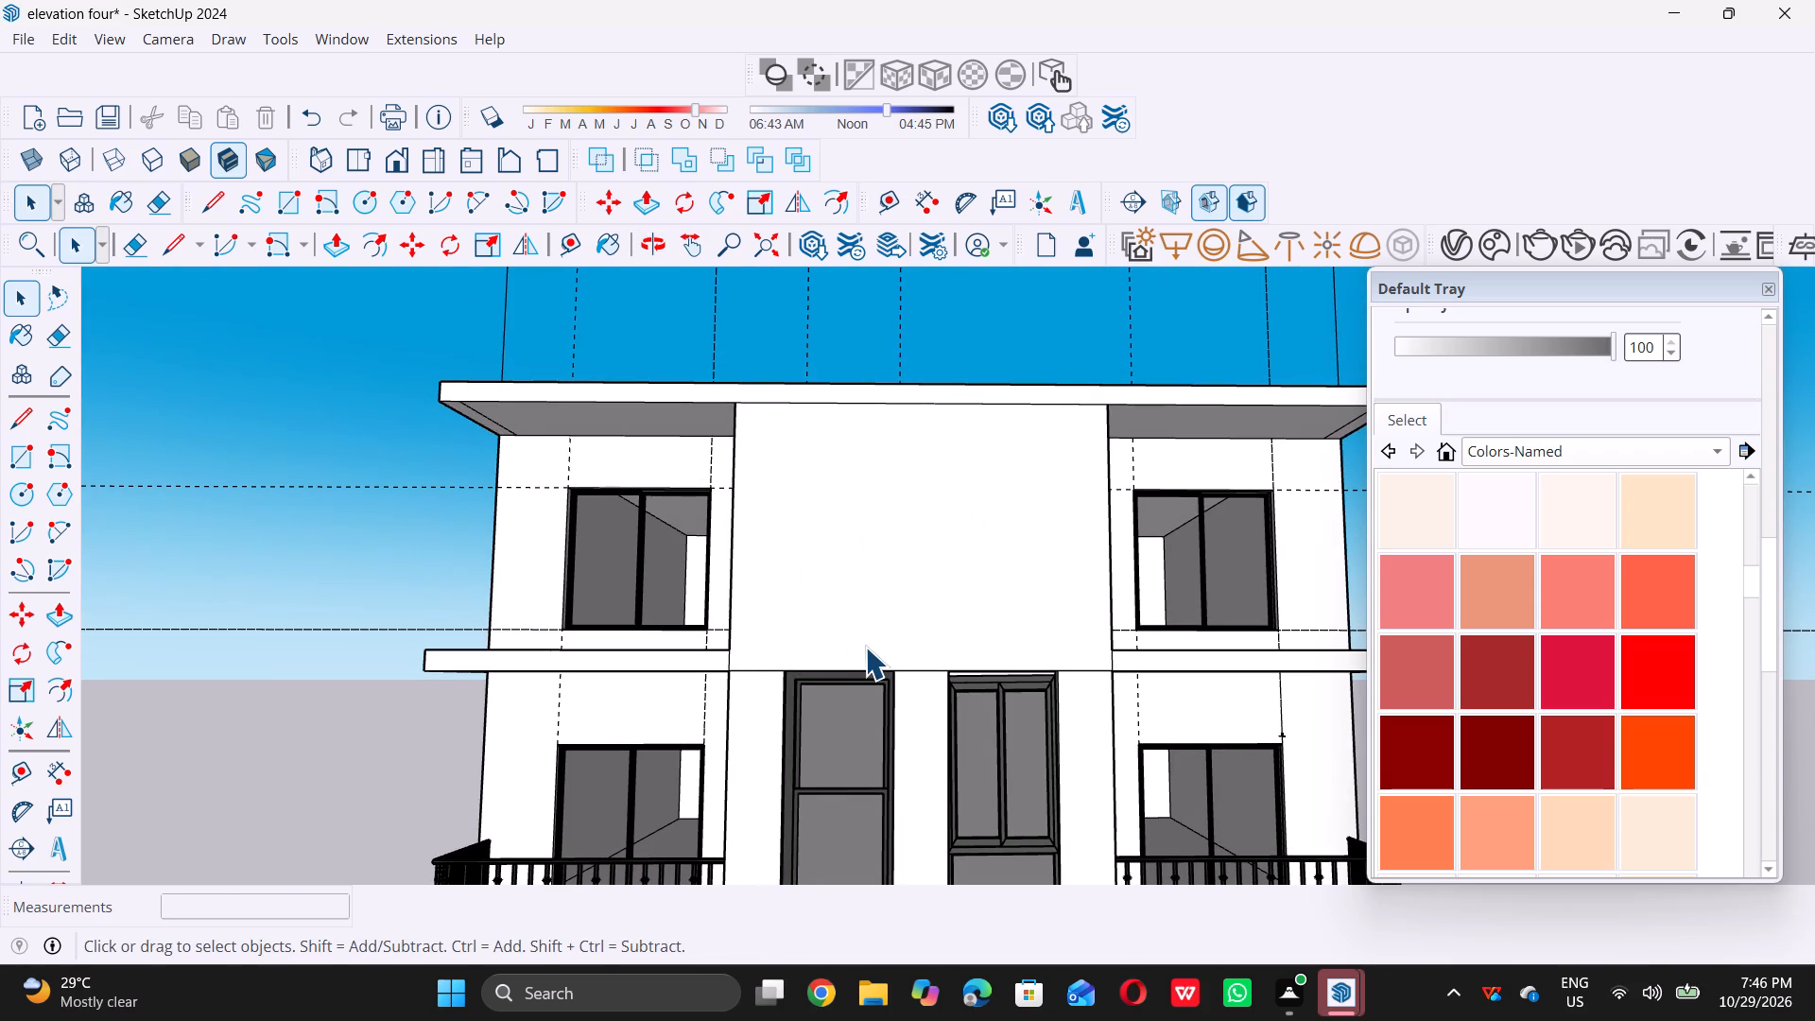
key("t")
left_click(867, 666)
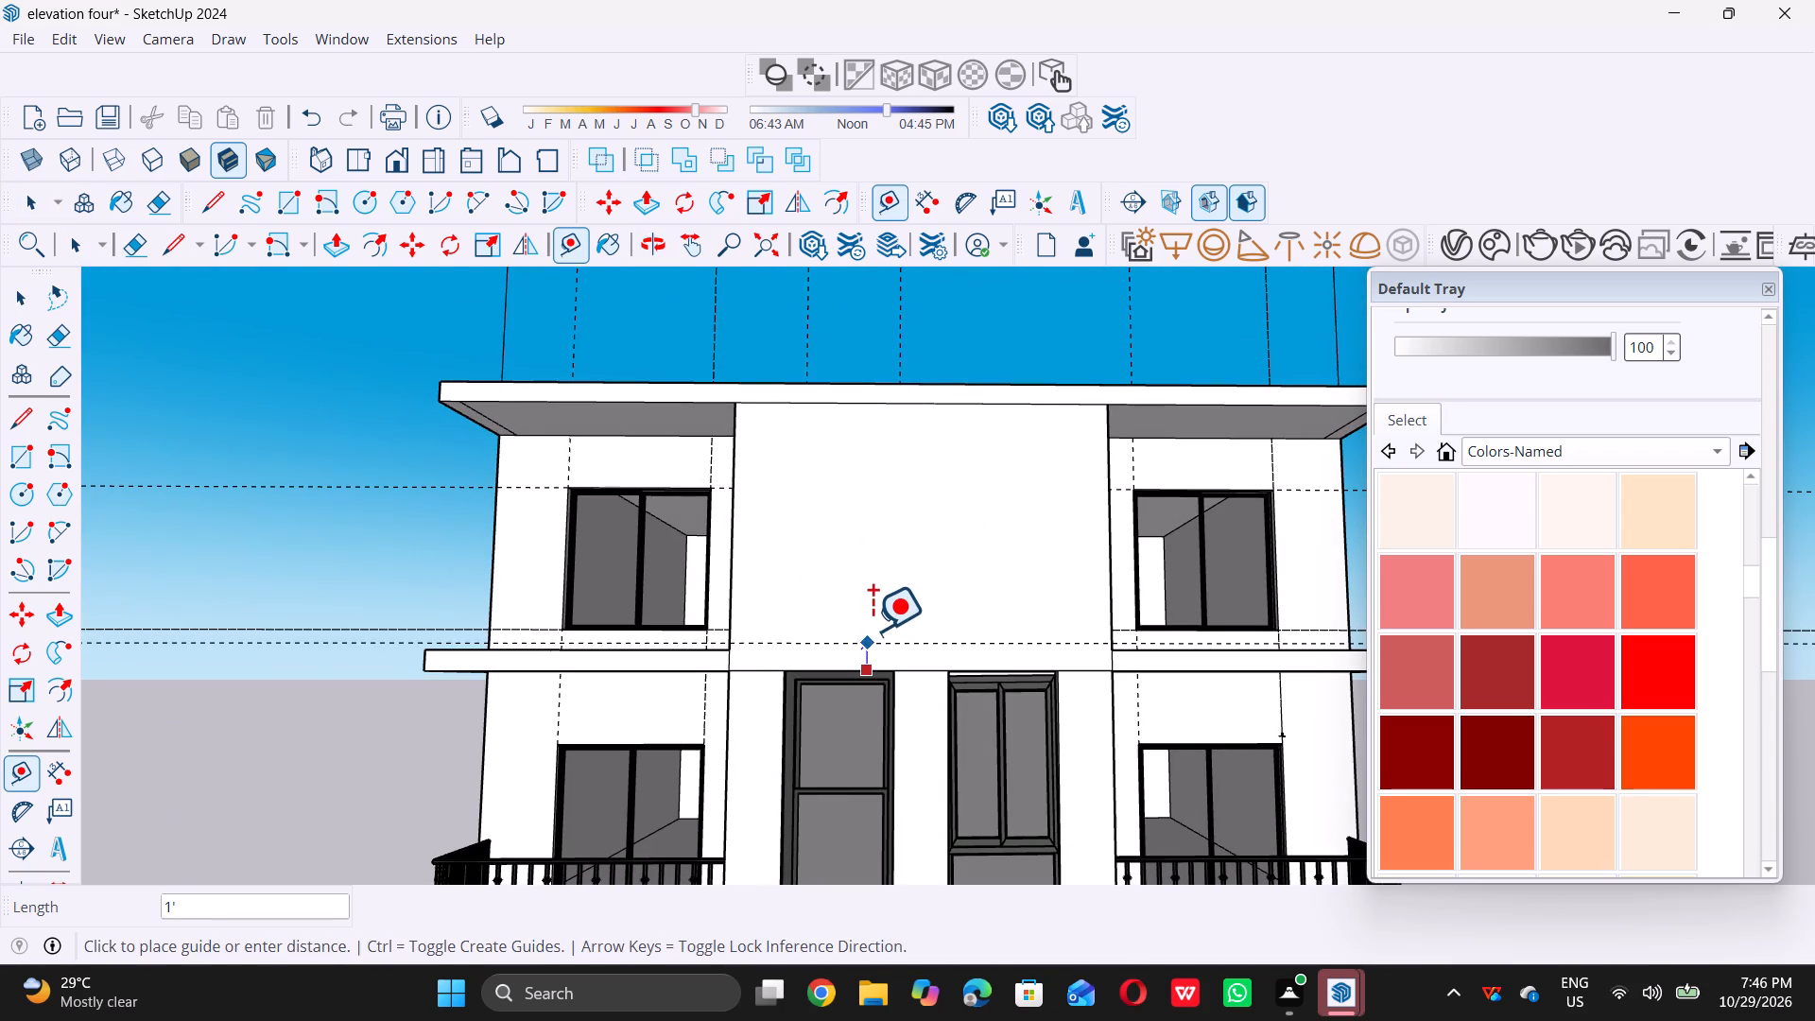
type("2'")
key("Return")
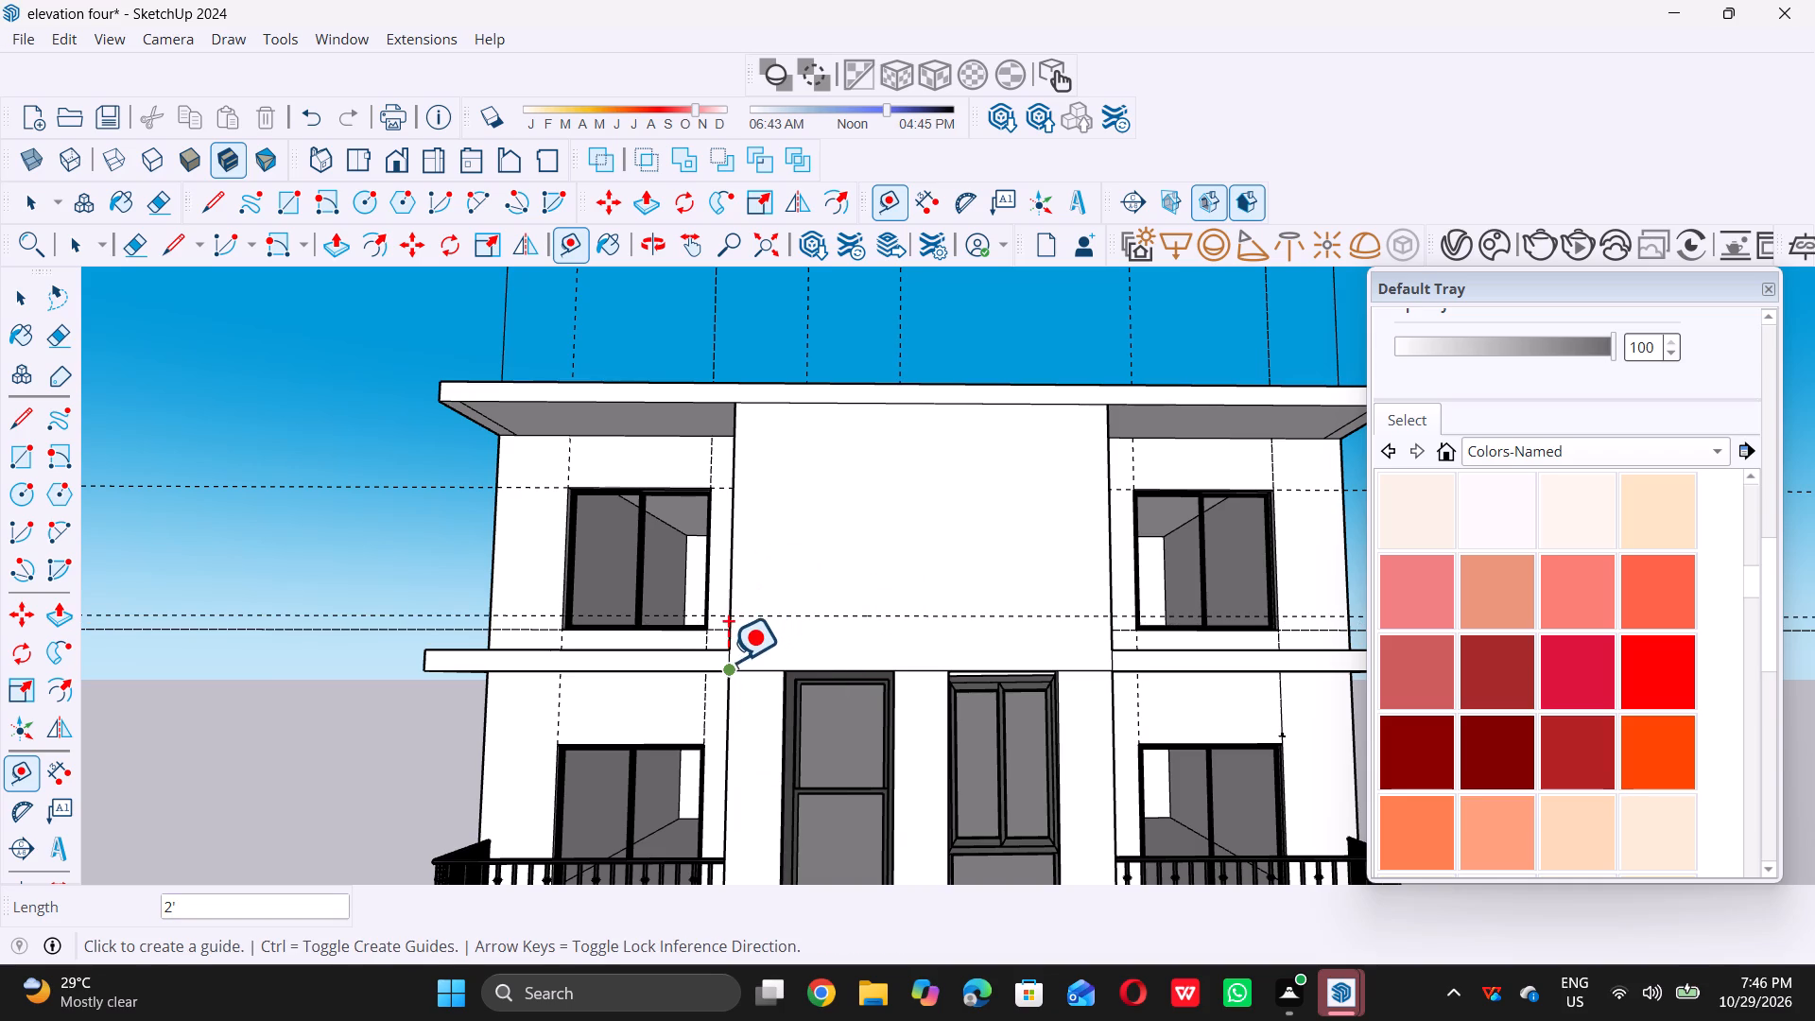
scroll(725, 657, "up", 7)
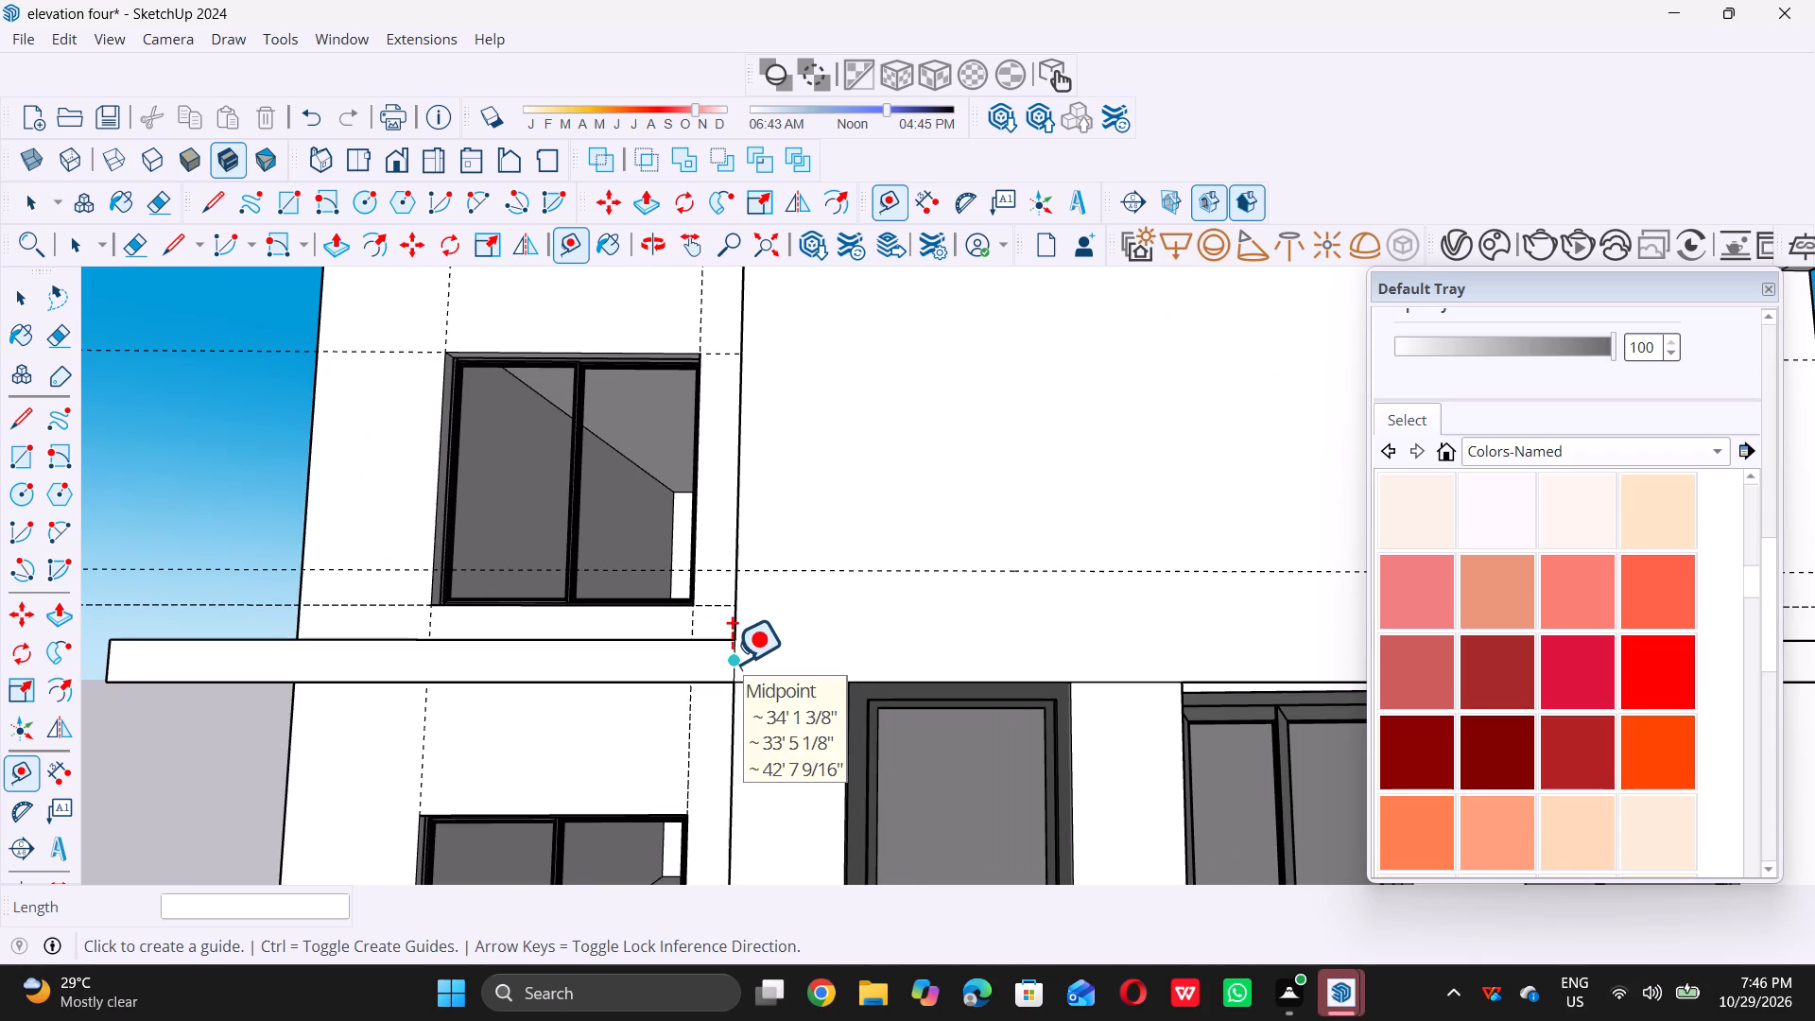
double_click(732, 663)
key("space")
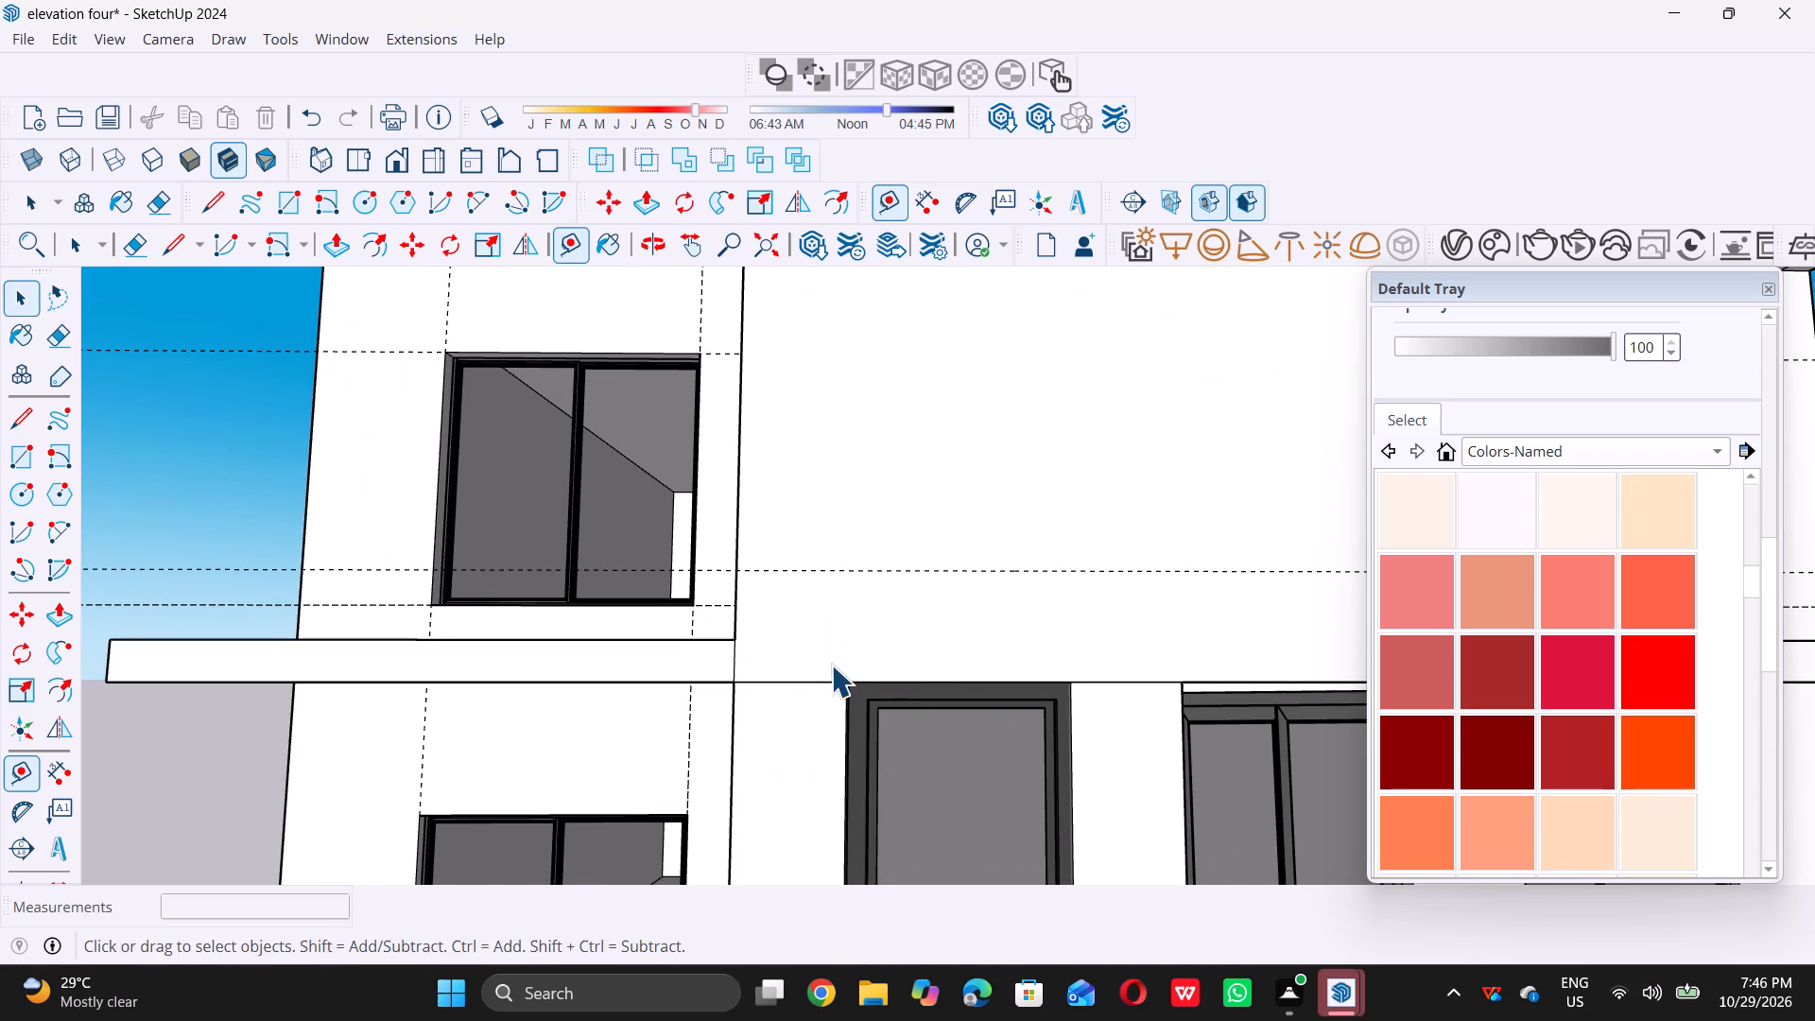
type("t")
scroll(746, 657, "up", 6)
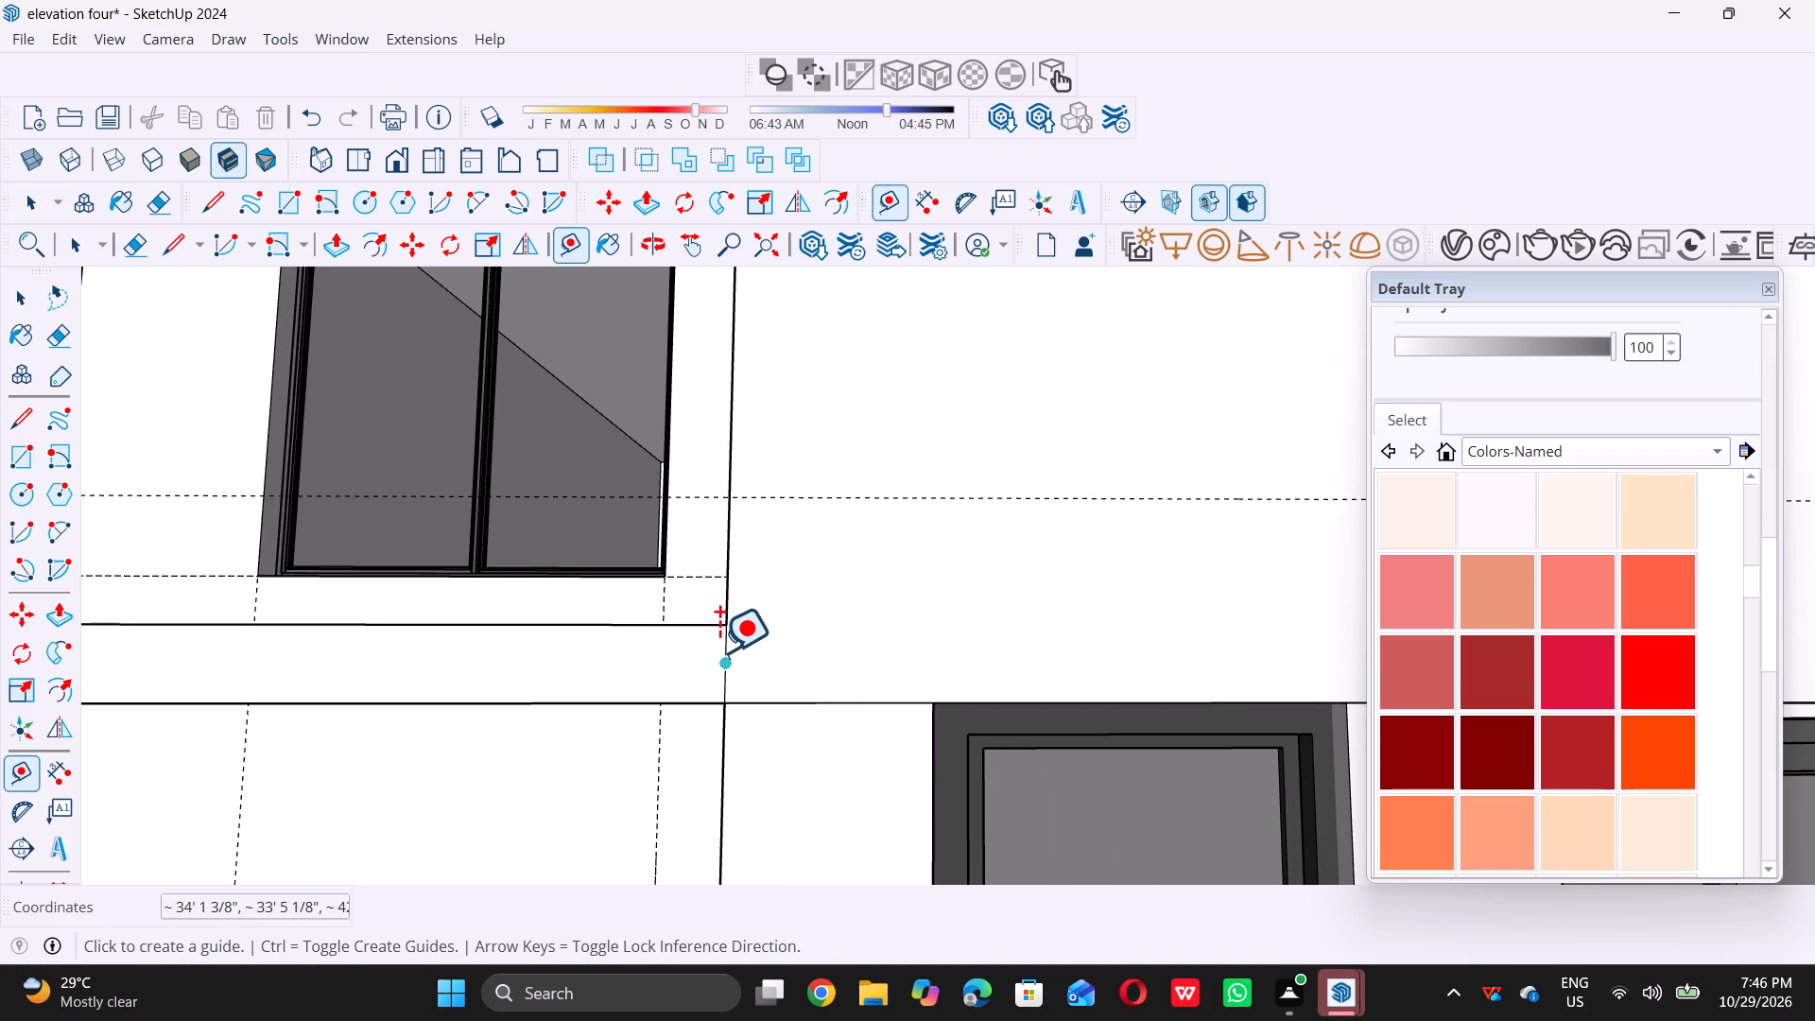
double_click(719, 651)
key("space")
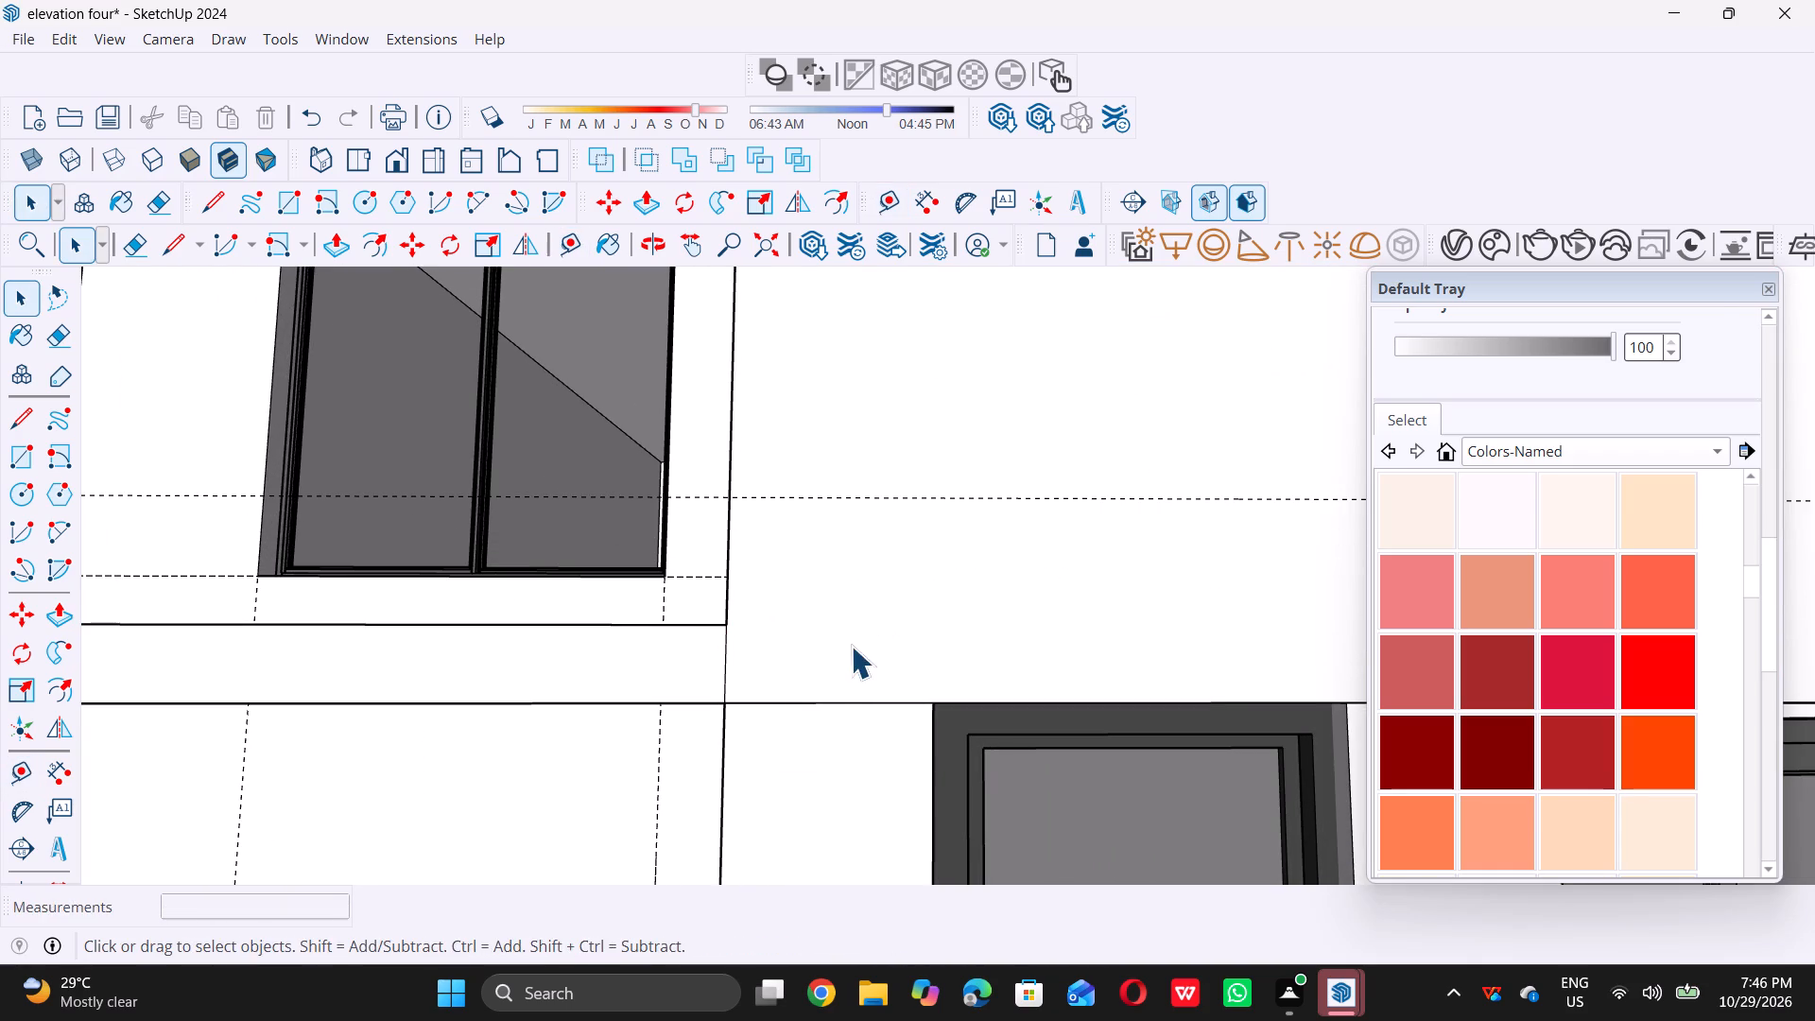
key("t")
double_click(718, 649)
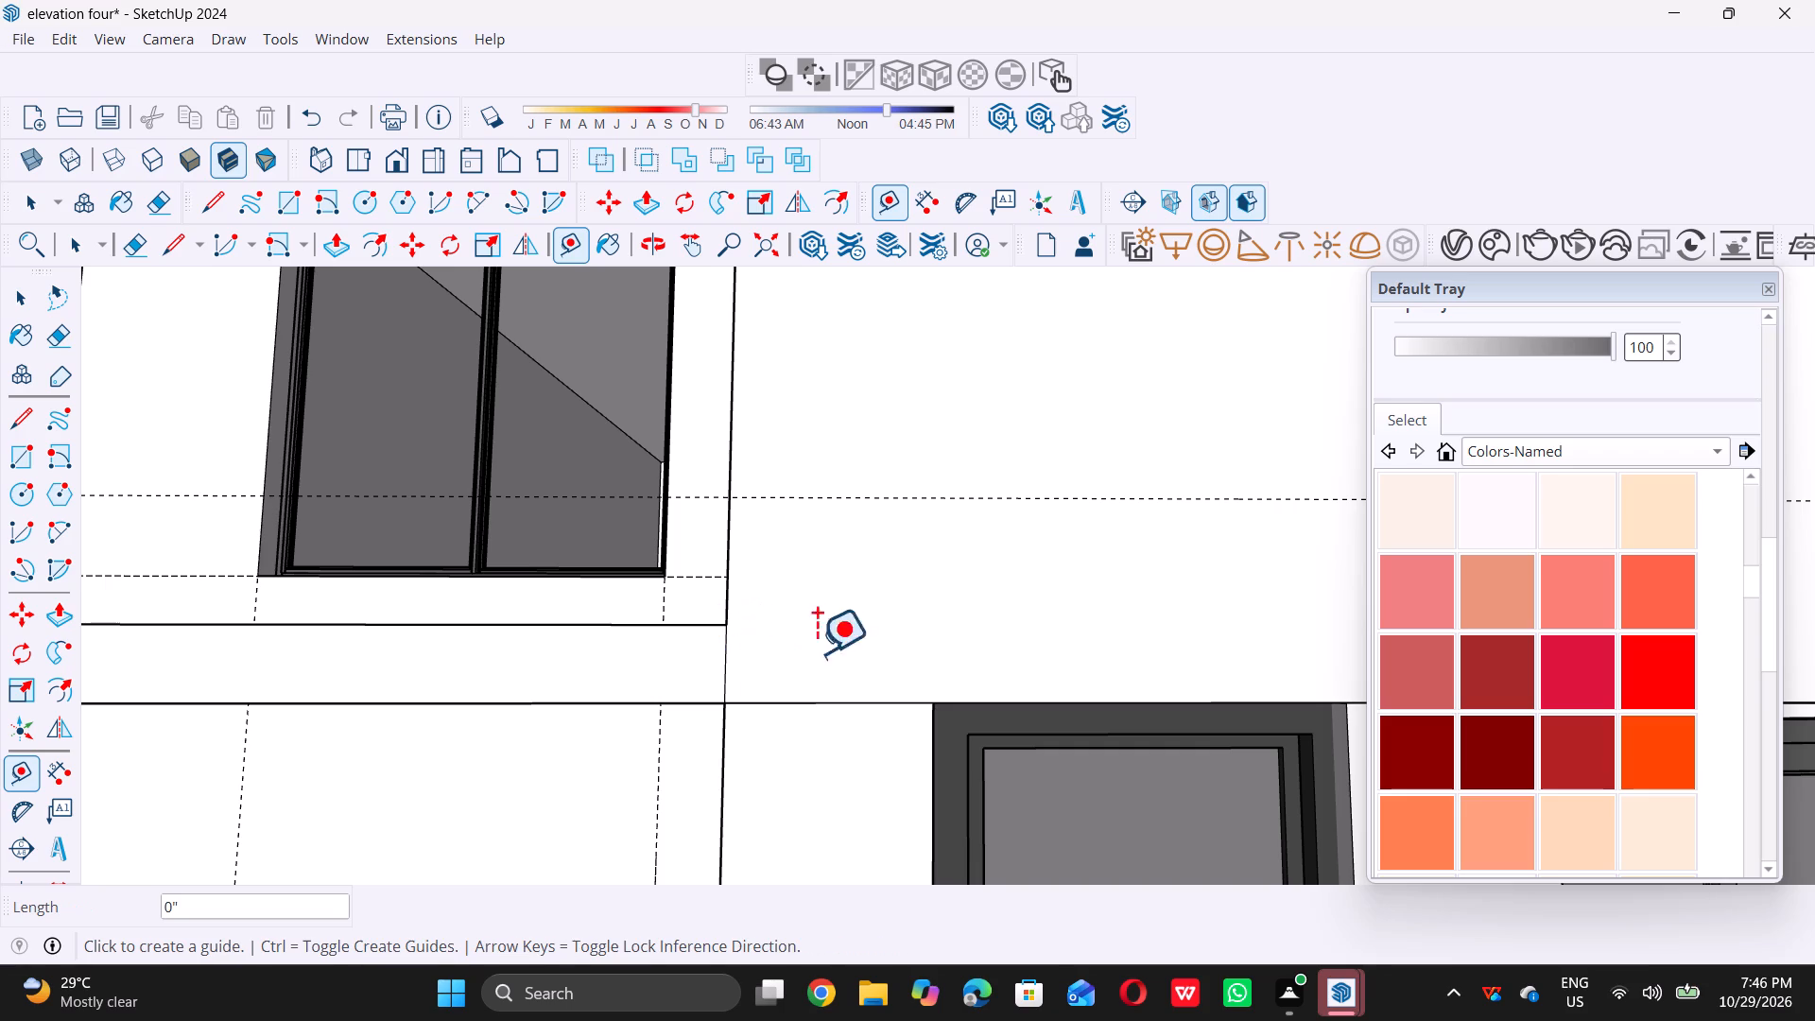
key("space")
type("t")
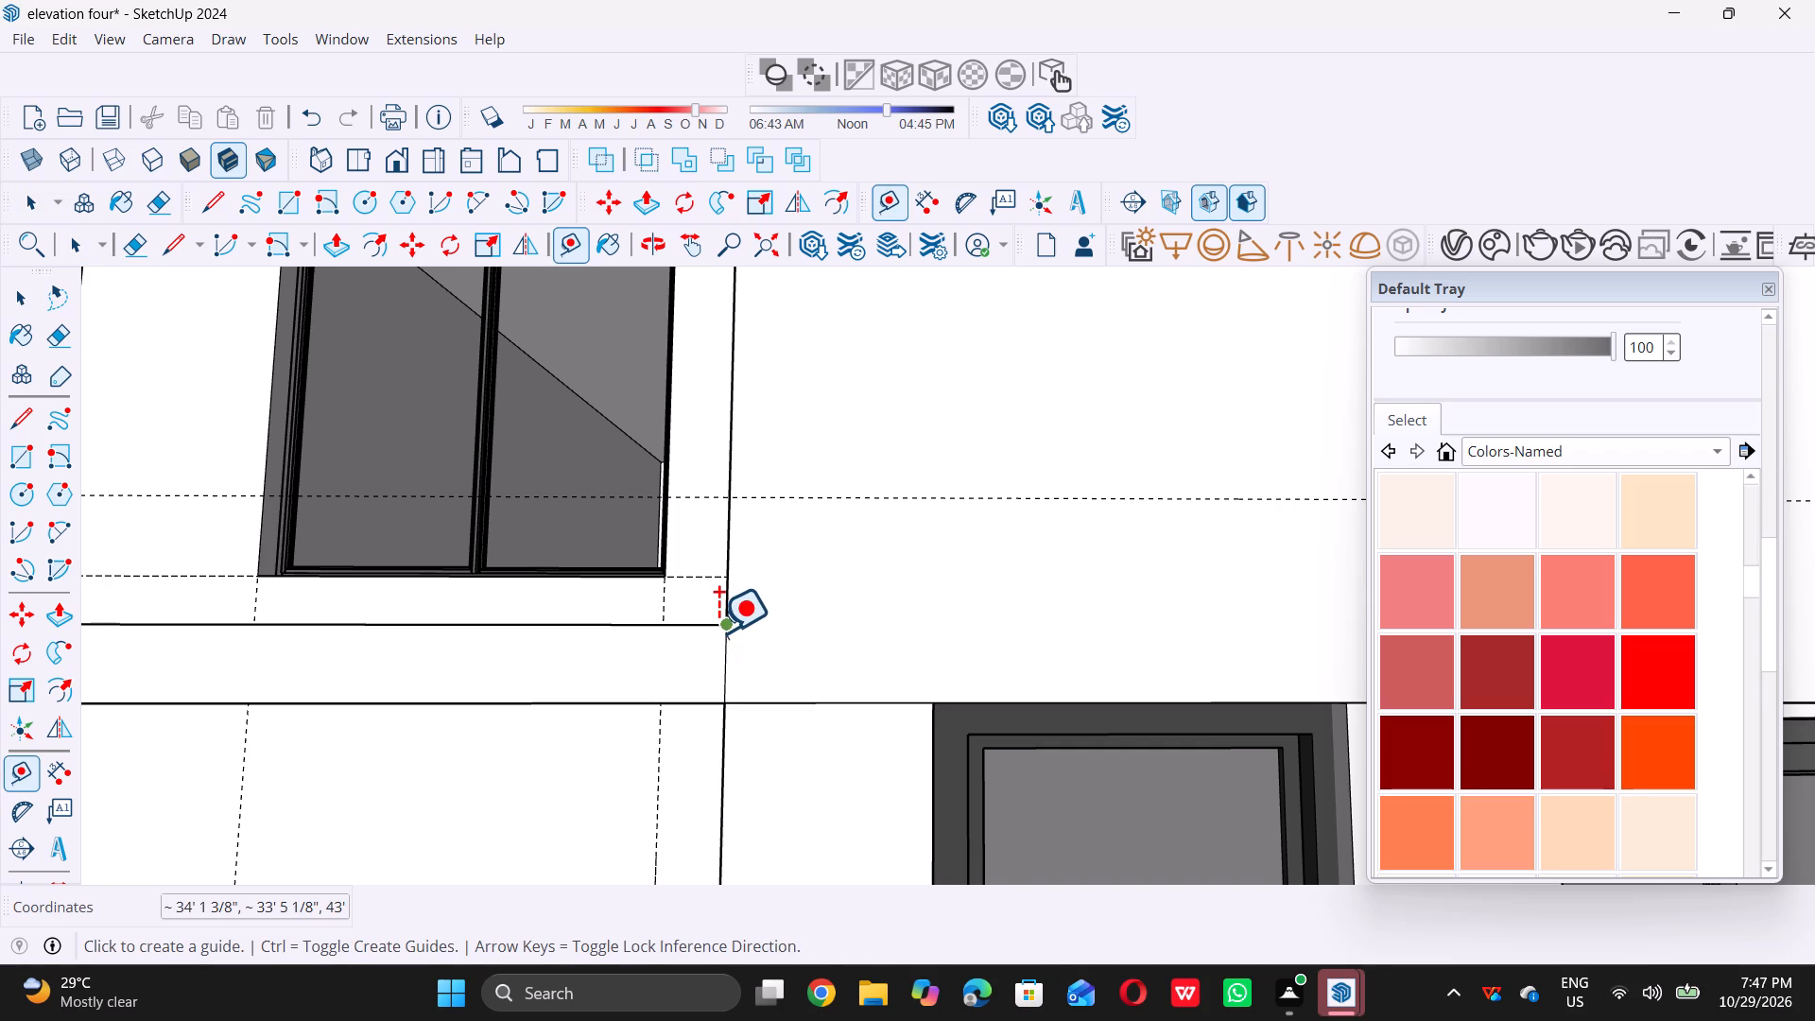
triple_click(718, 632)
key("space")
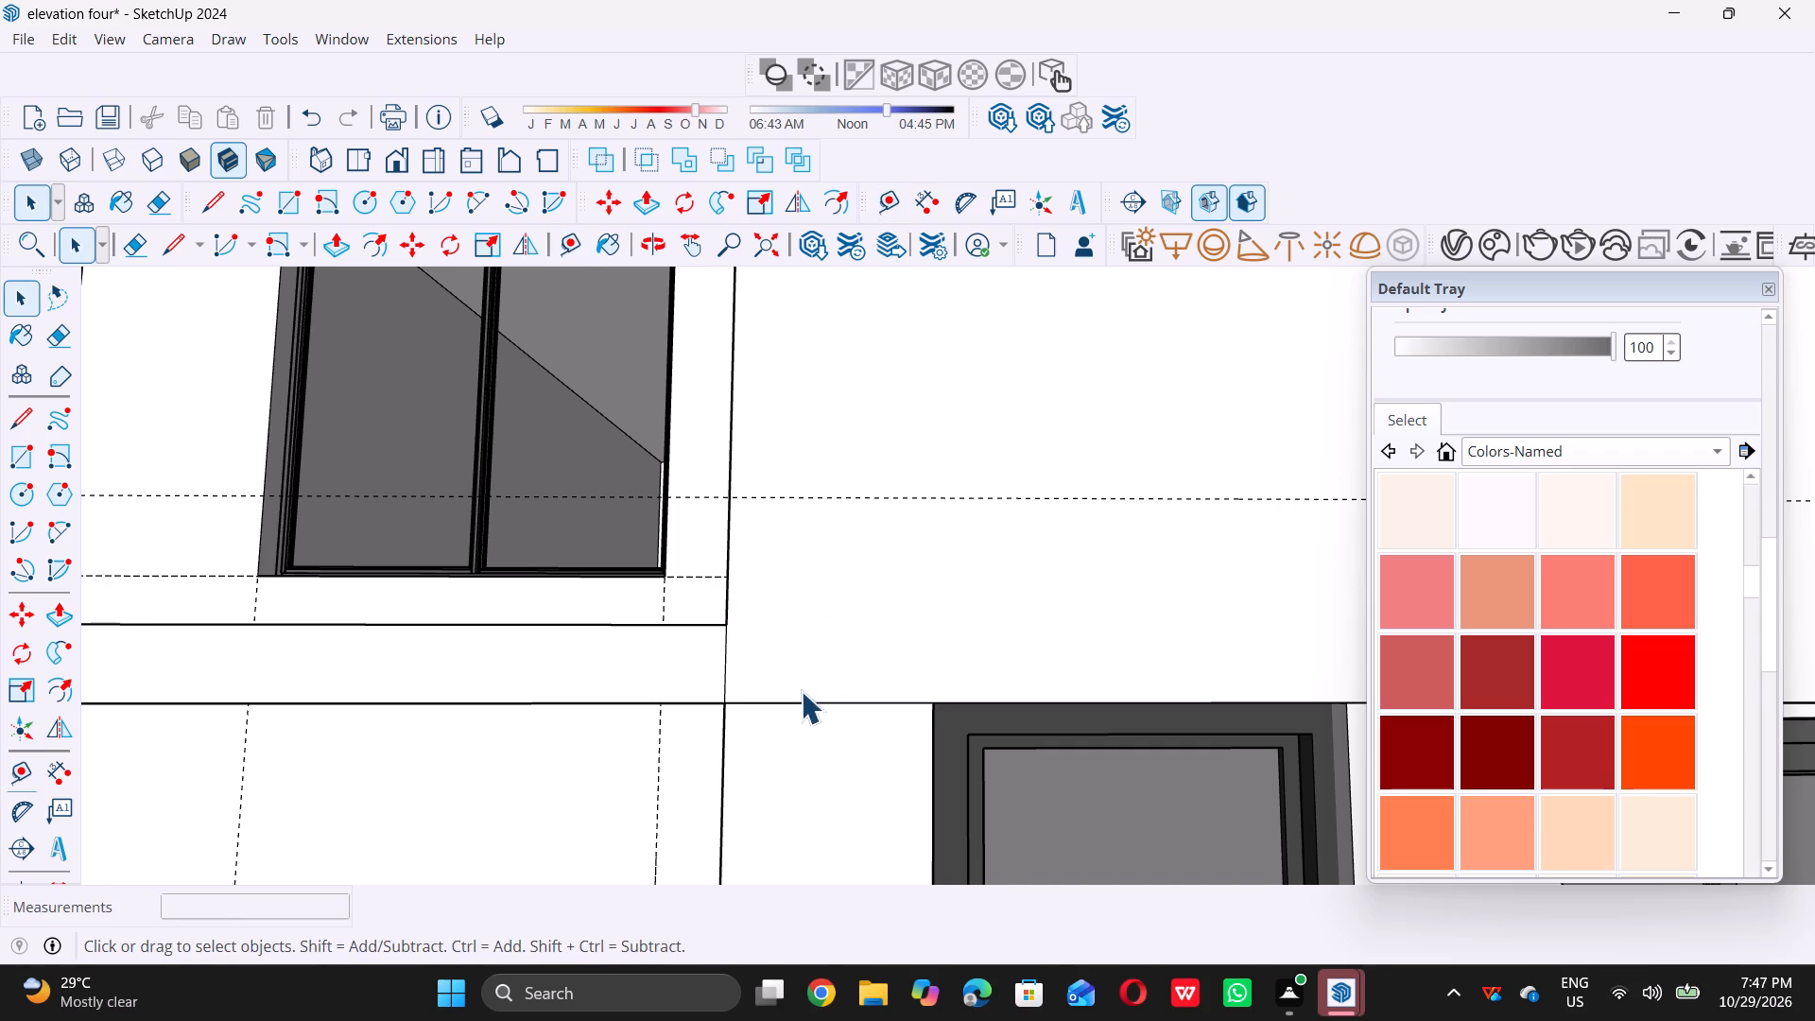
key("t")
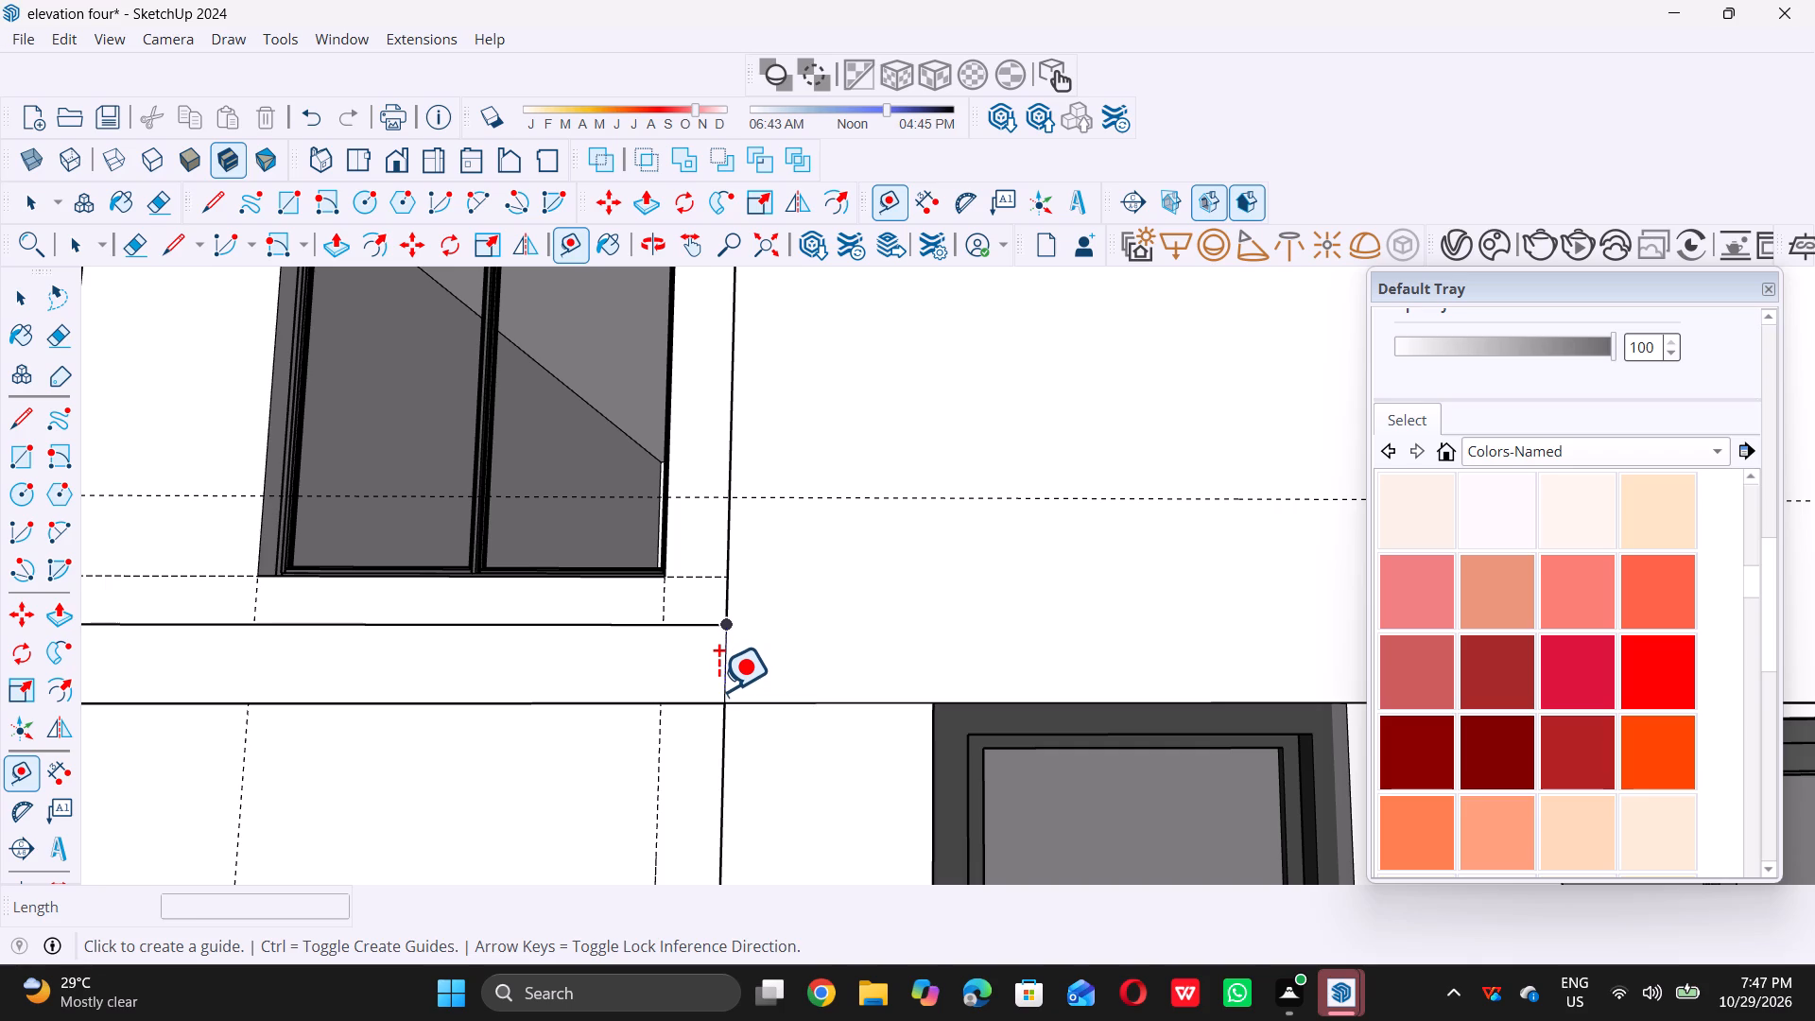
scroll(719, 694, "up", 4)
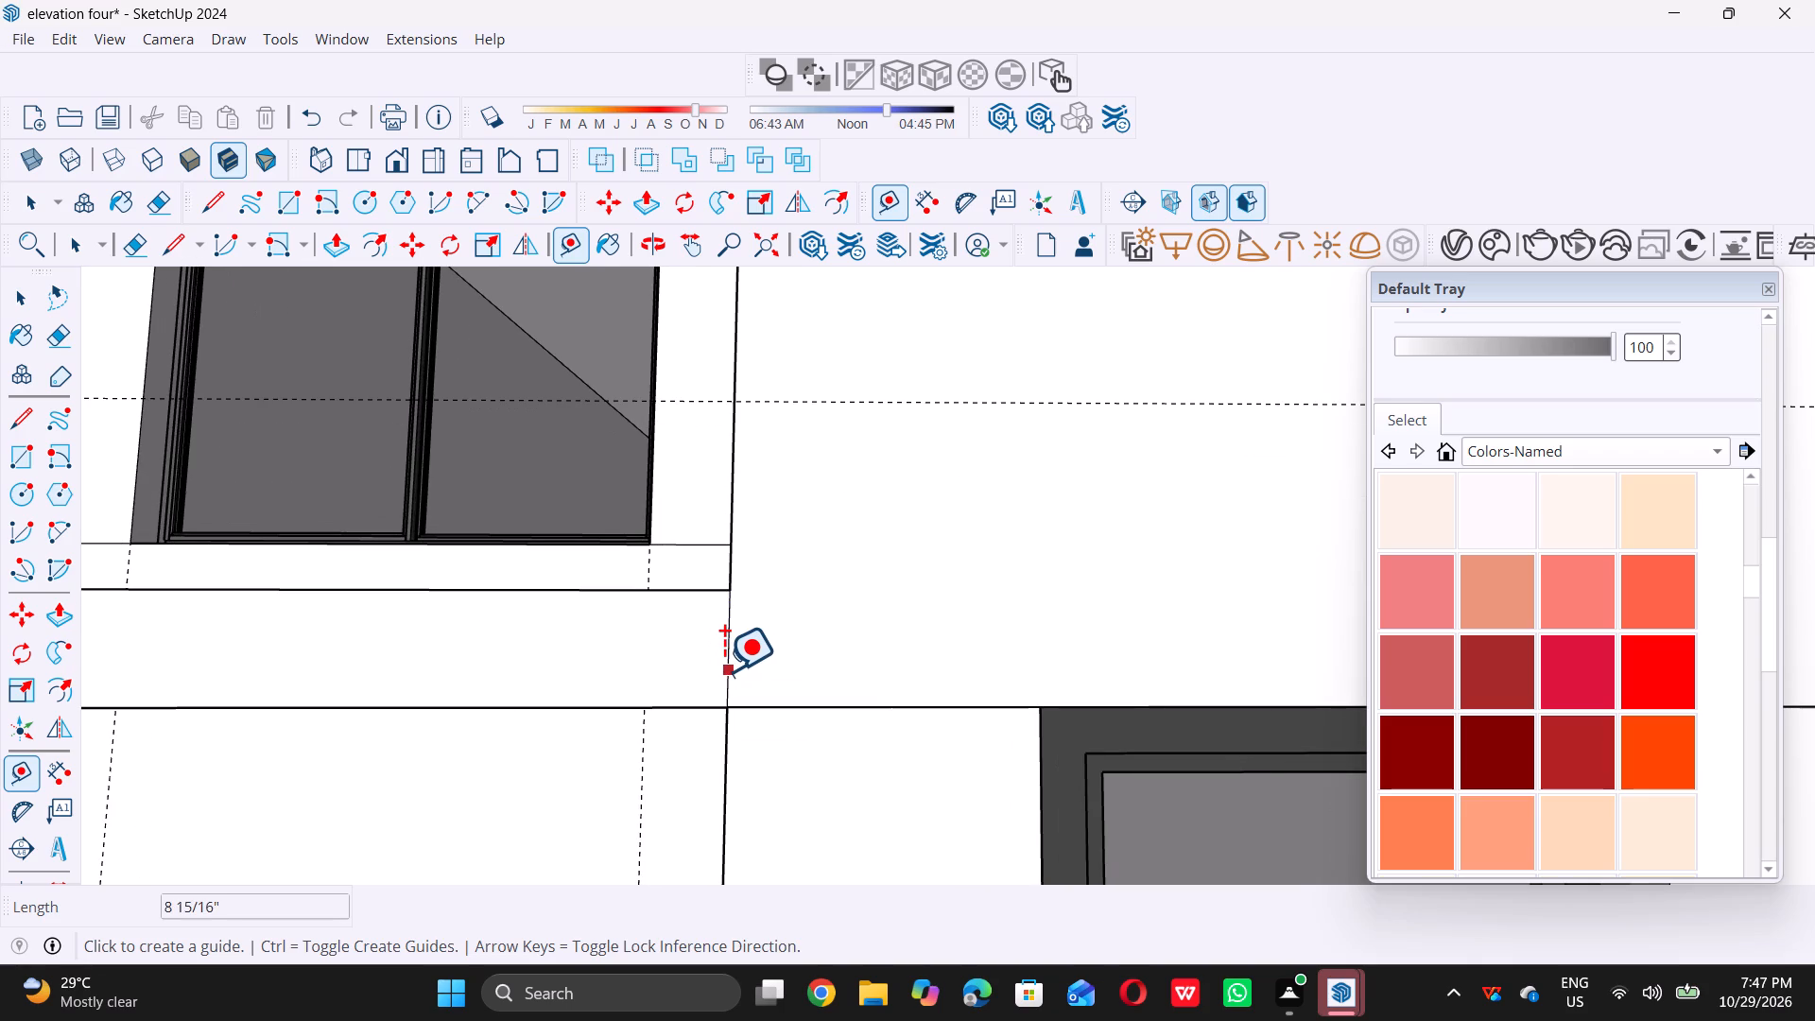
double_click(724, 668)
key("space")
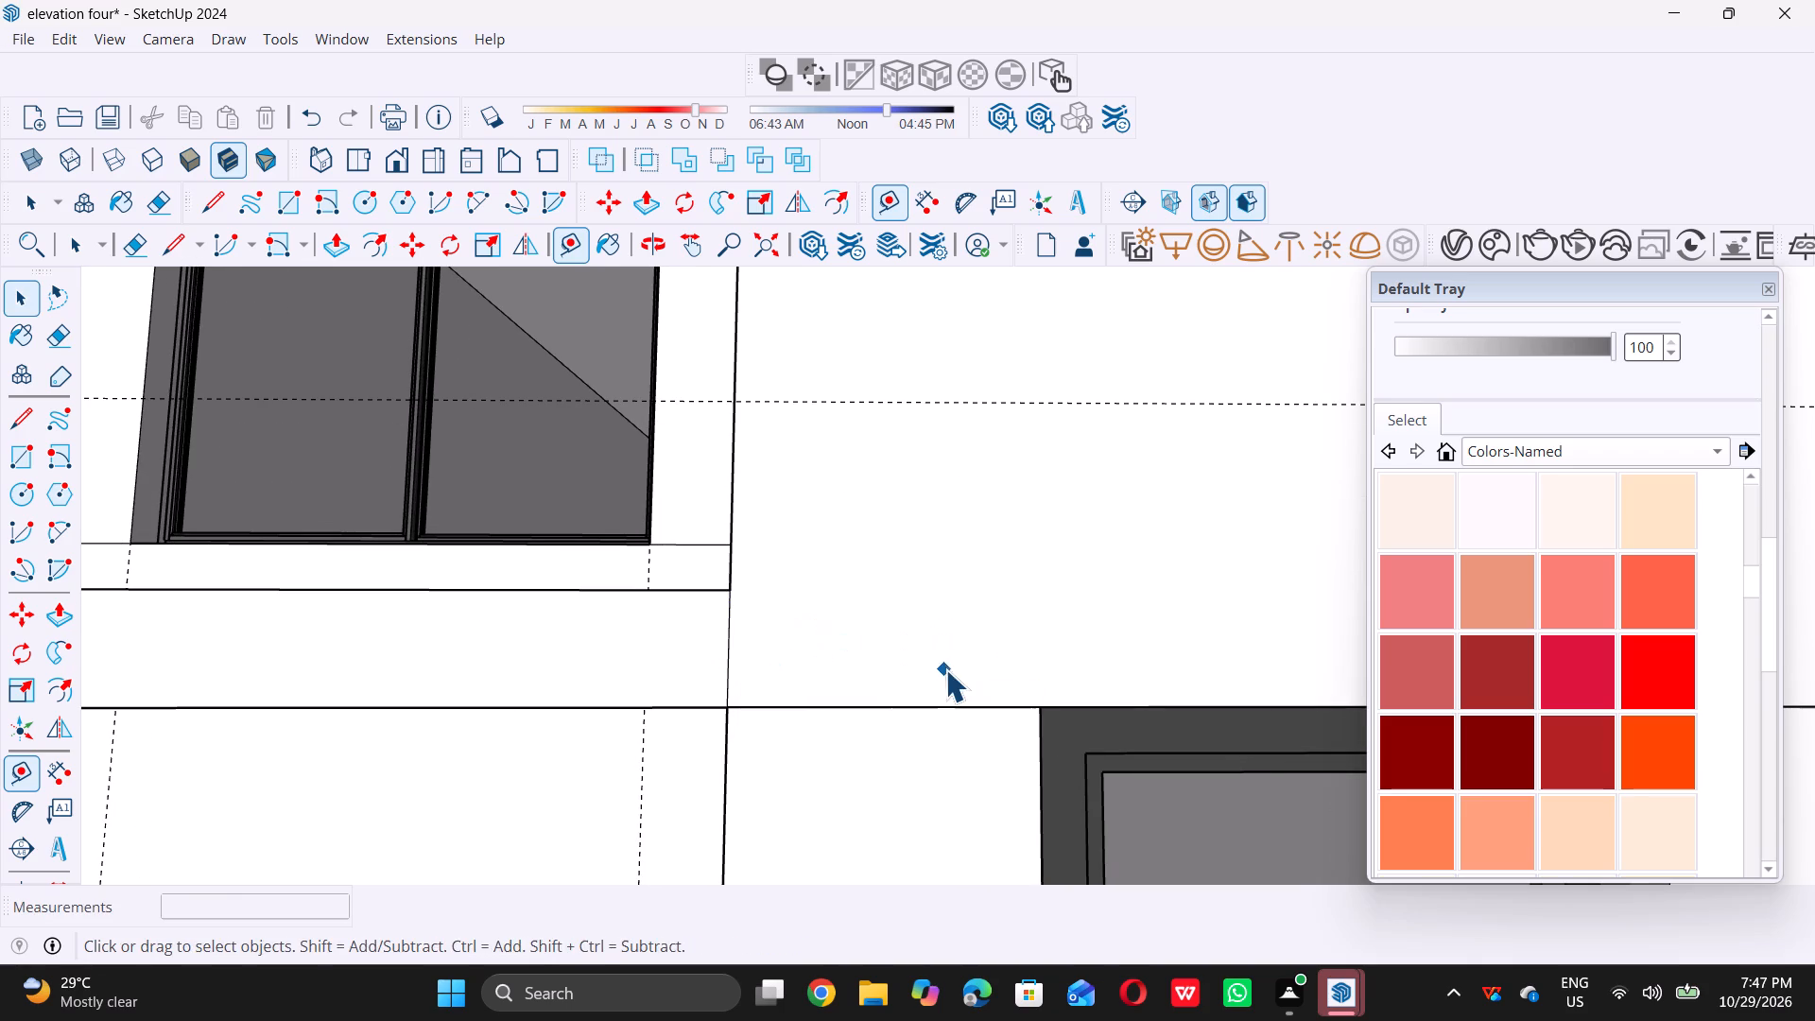
Place a vertical guide about 2' in from the front panel's left edge, aligned with the outer corner of the left central window.
type("t")
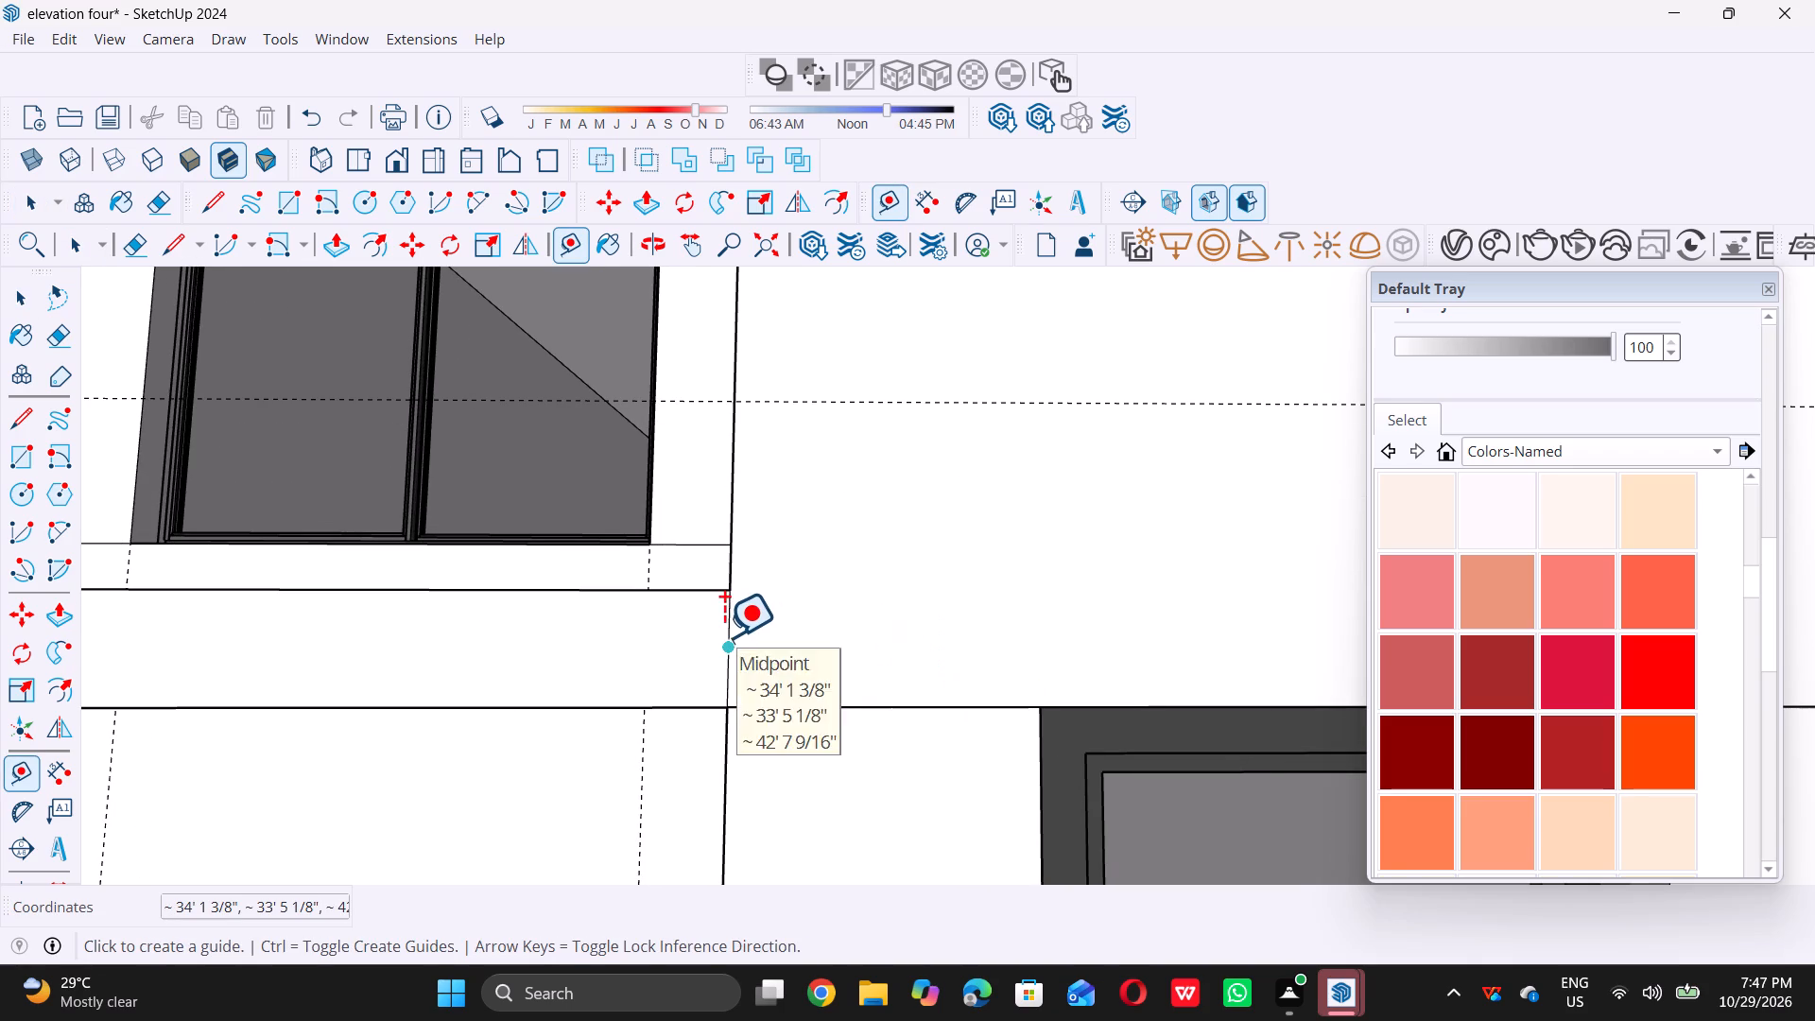
left_click(724, 636)
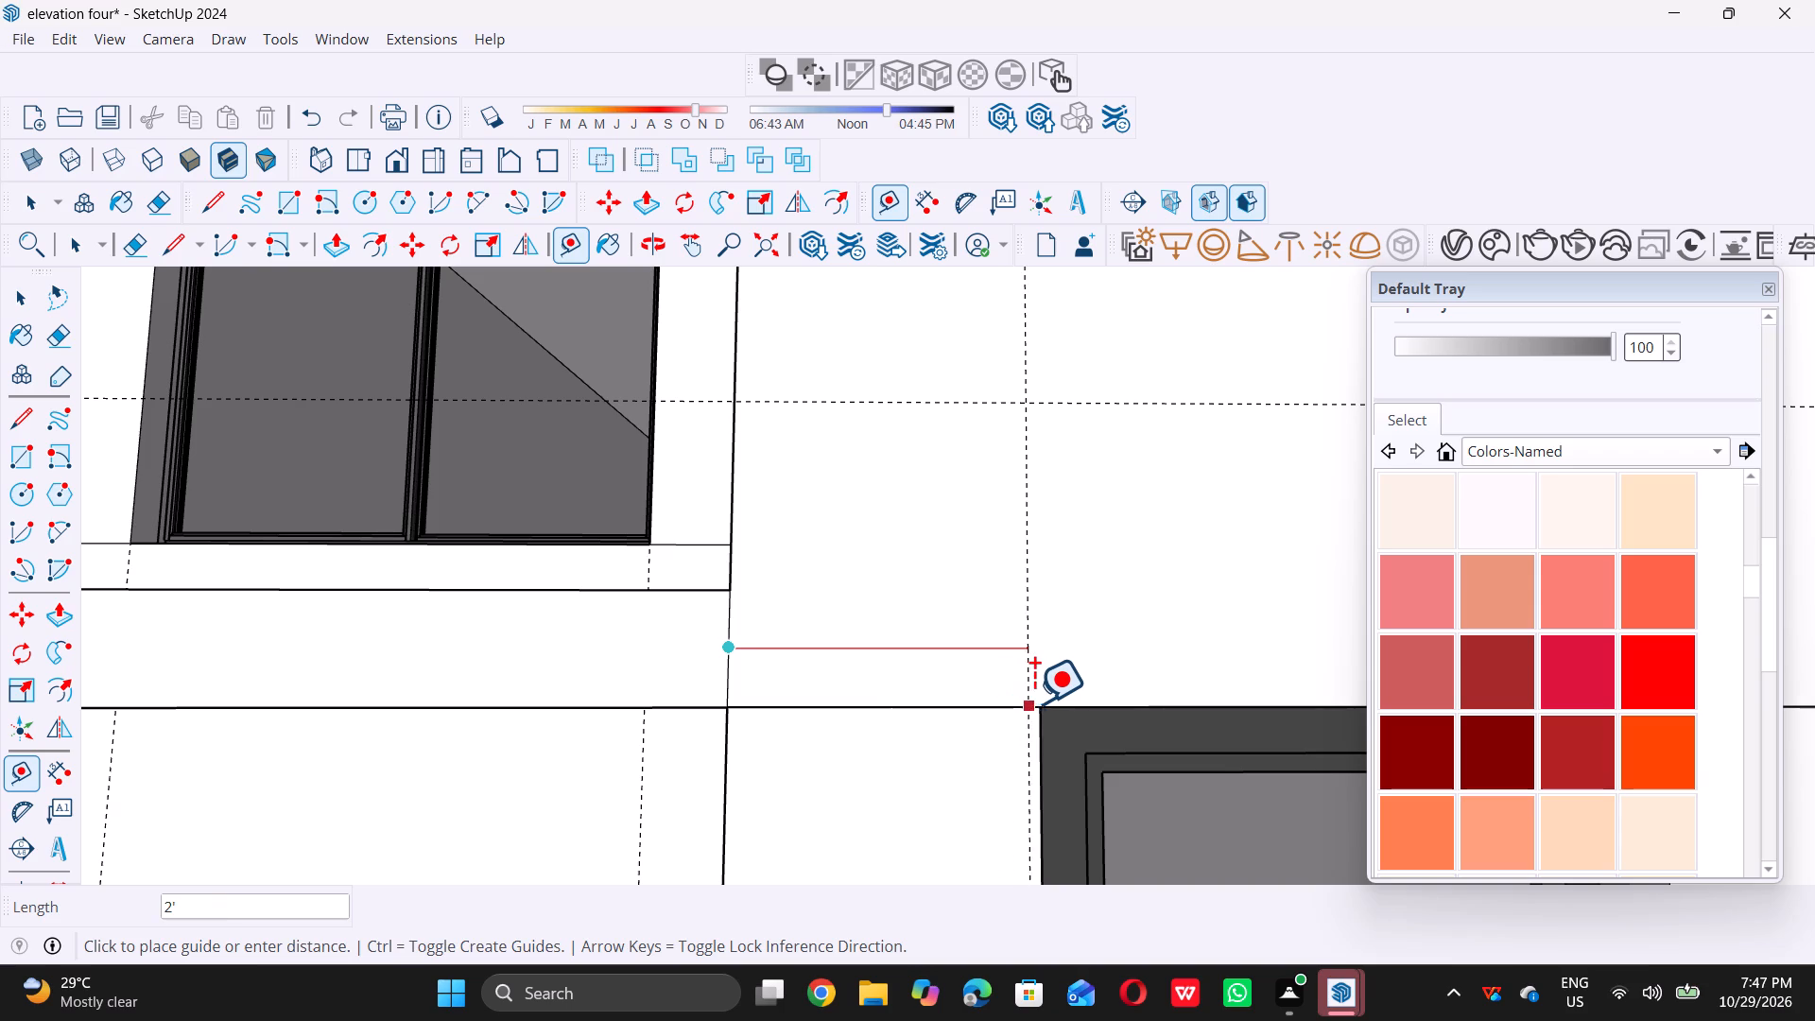
double_click(1037, 704)
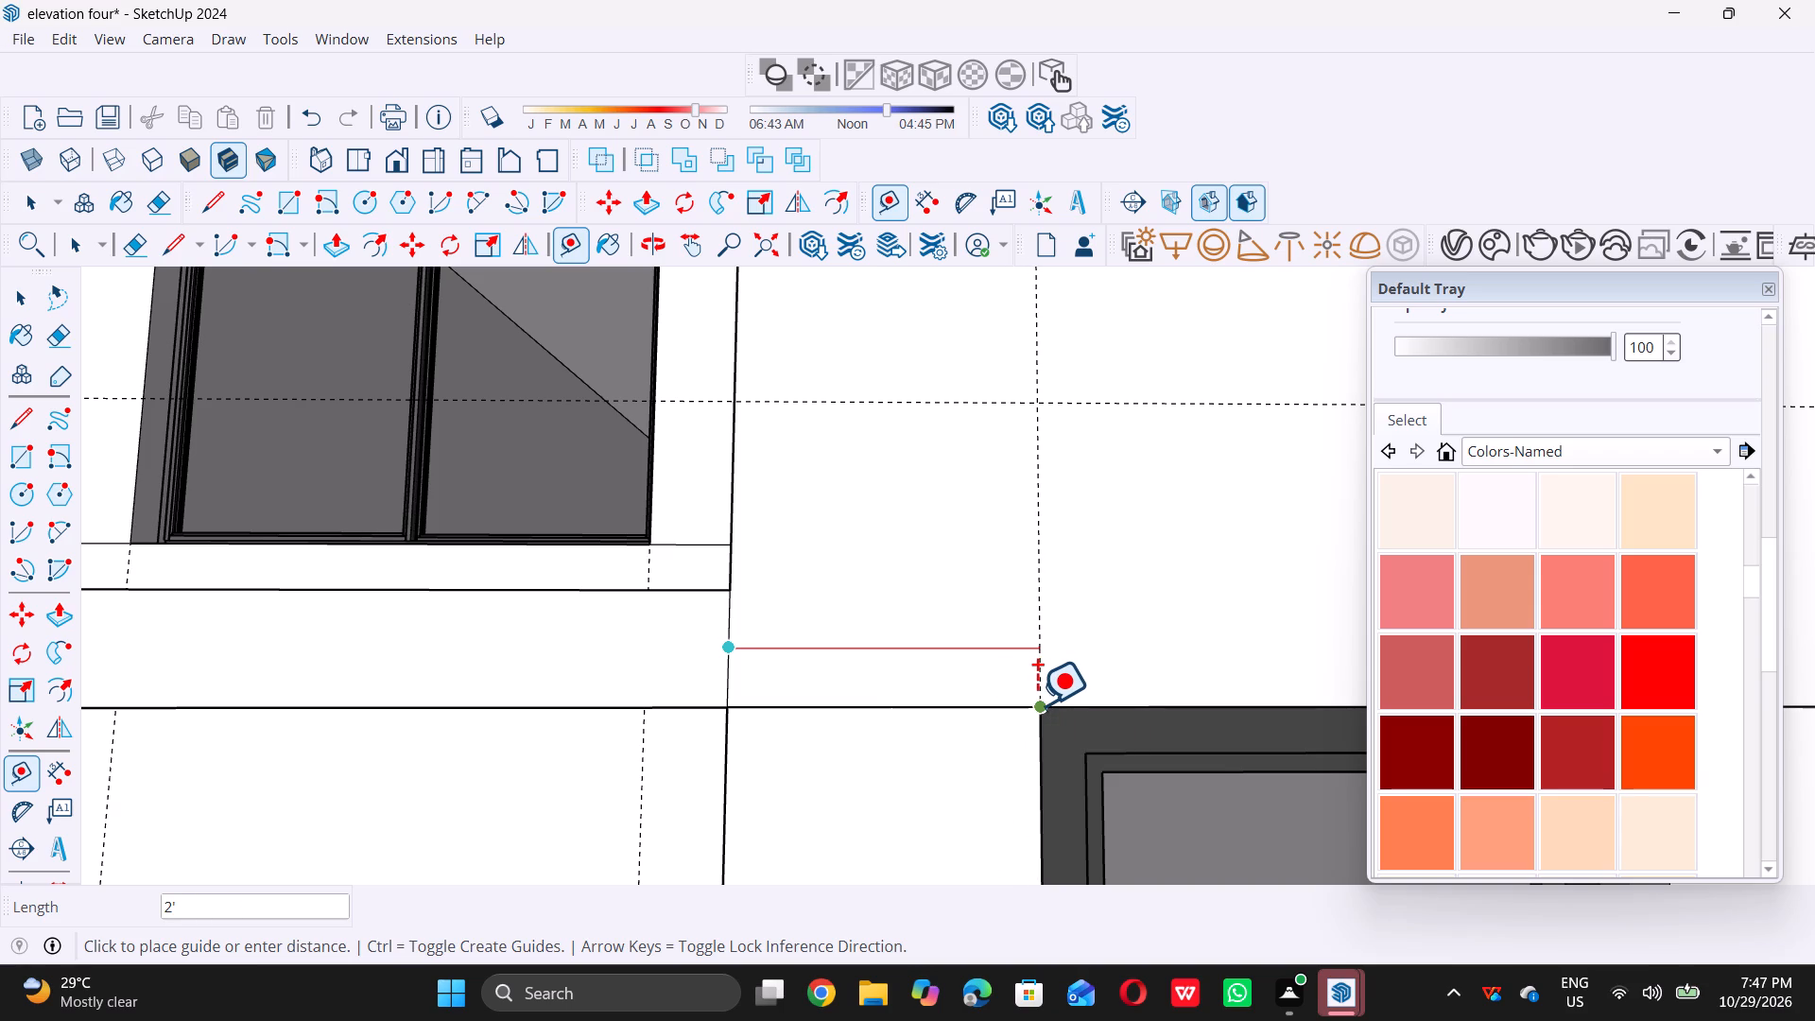
scroll(710, 666, "down", 10)
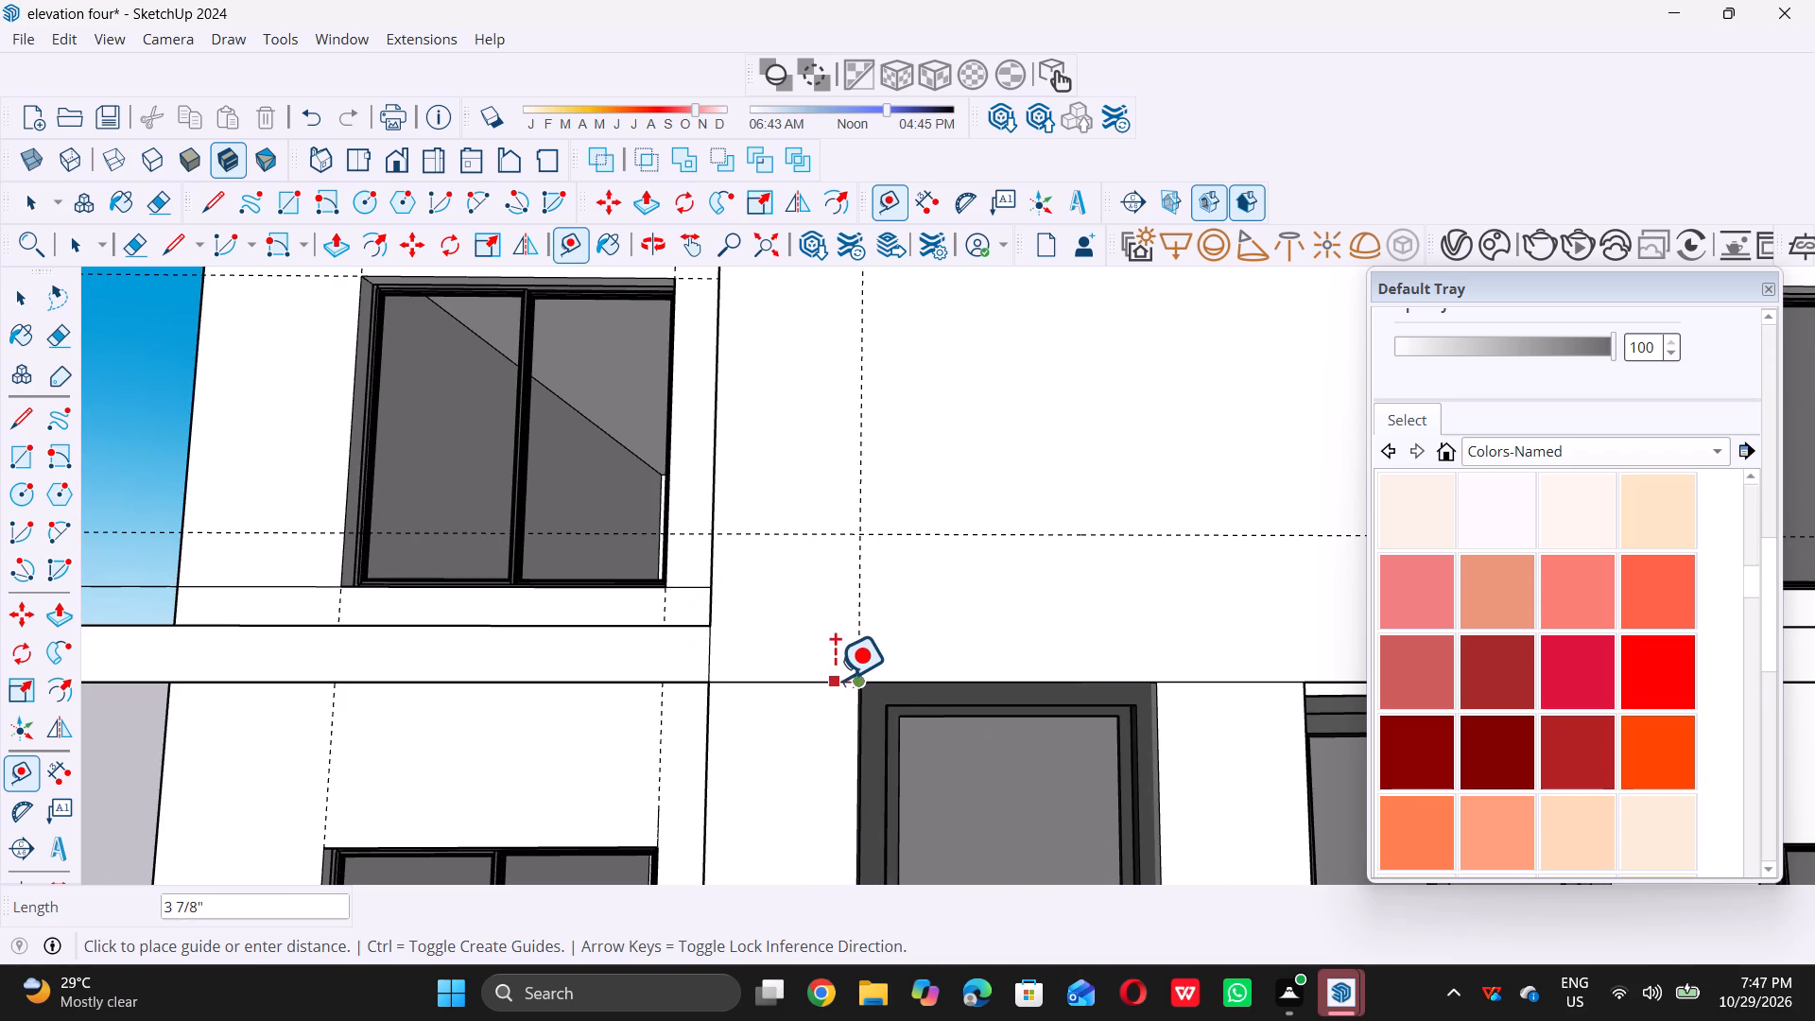
key("space")
scroll(723, 691, "down", 9)
scroll(931, 673, "up", 4)
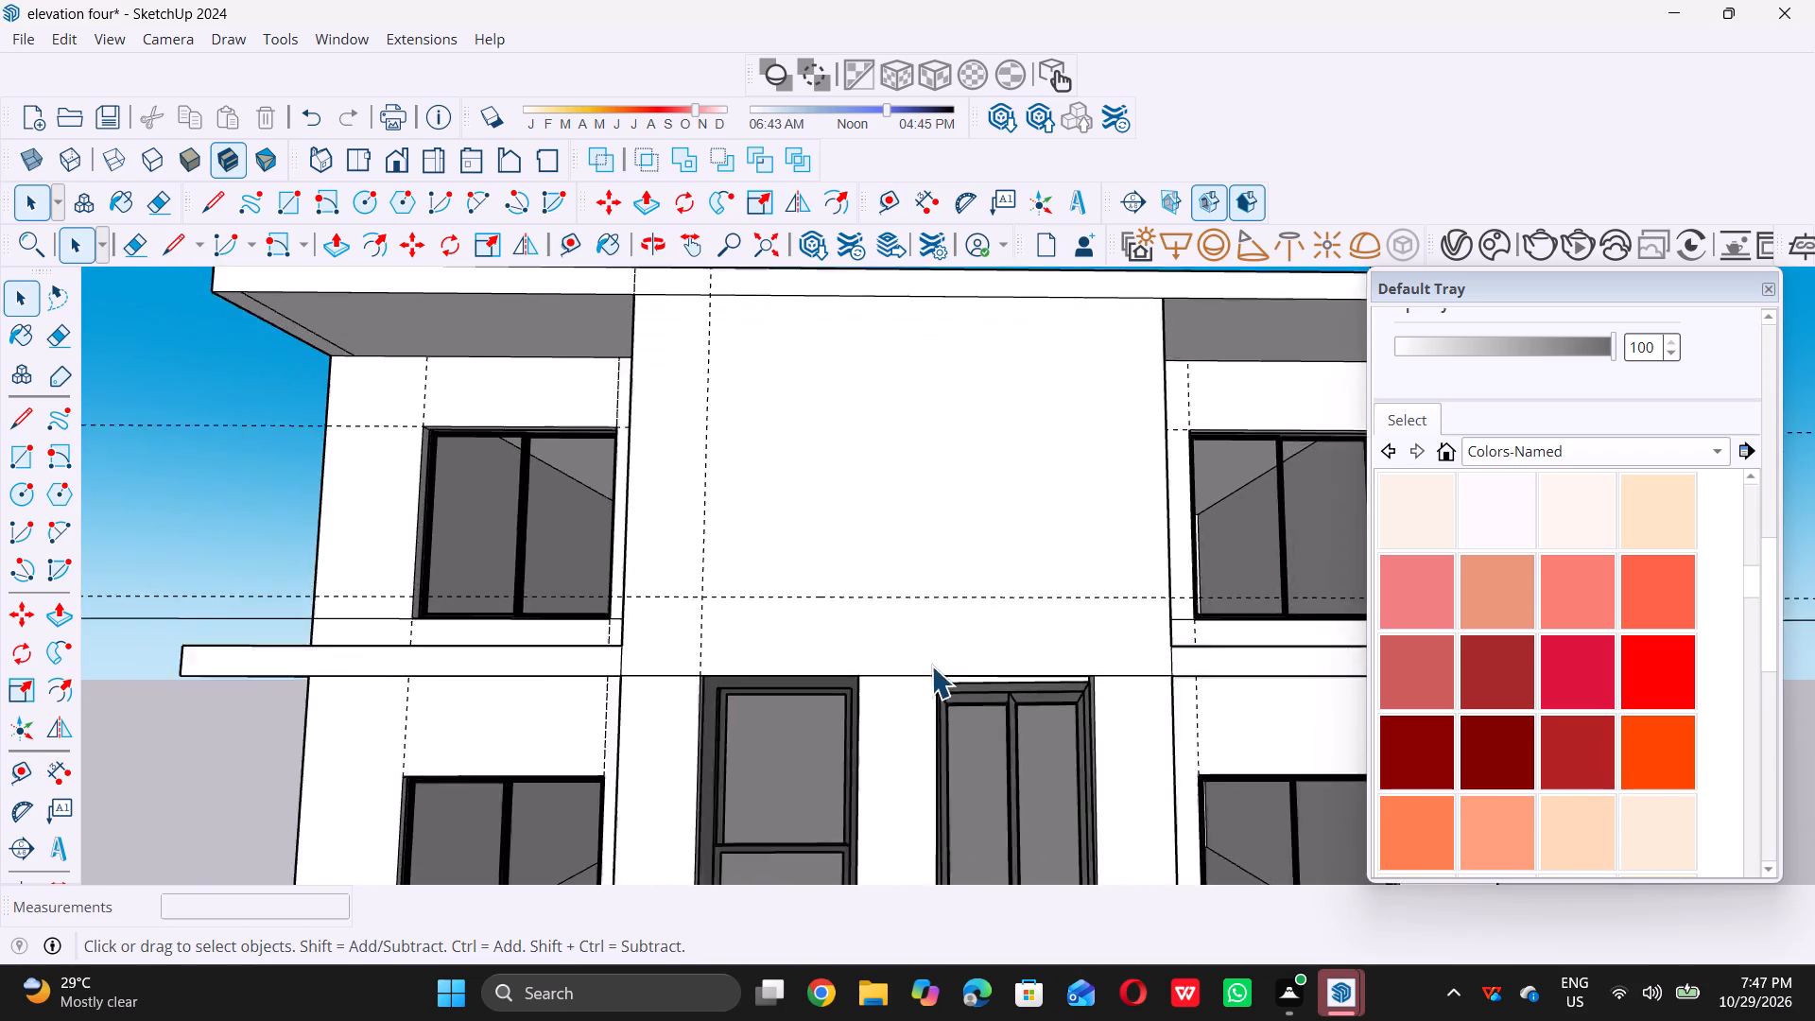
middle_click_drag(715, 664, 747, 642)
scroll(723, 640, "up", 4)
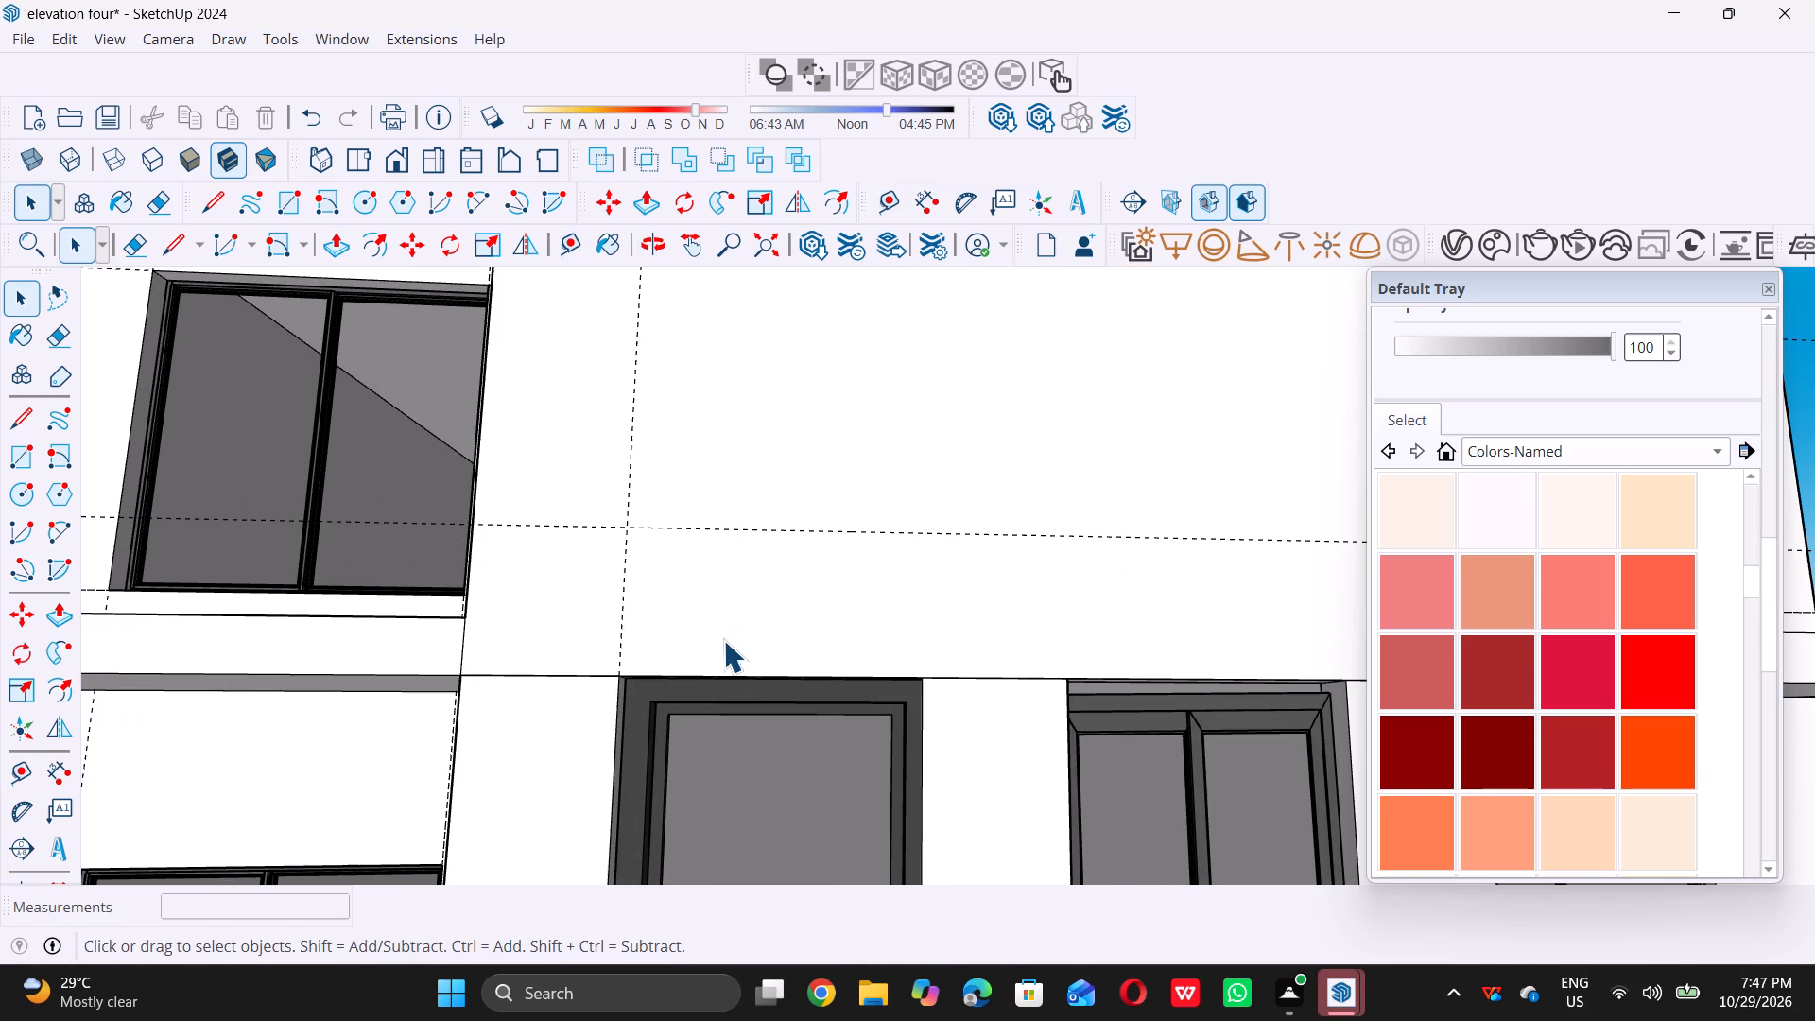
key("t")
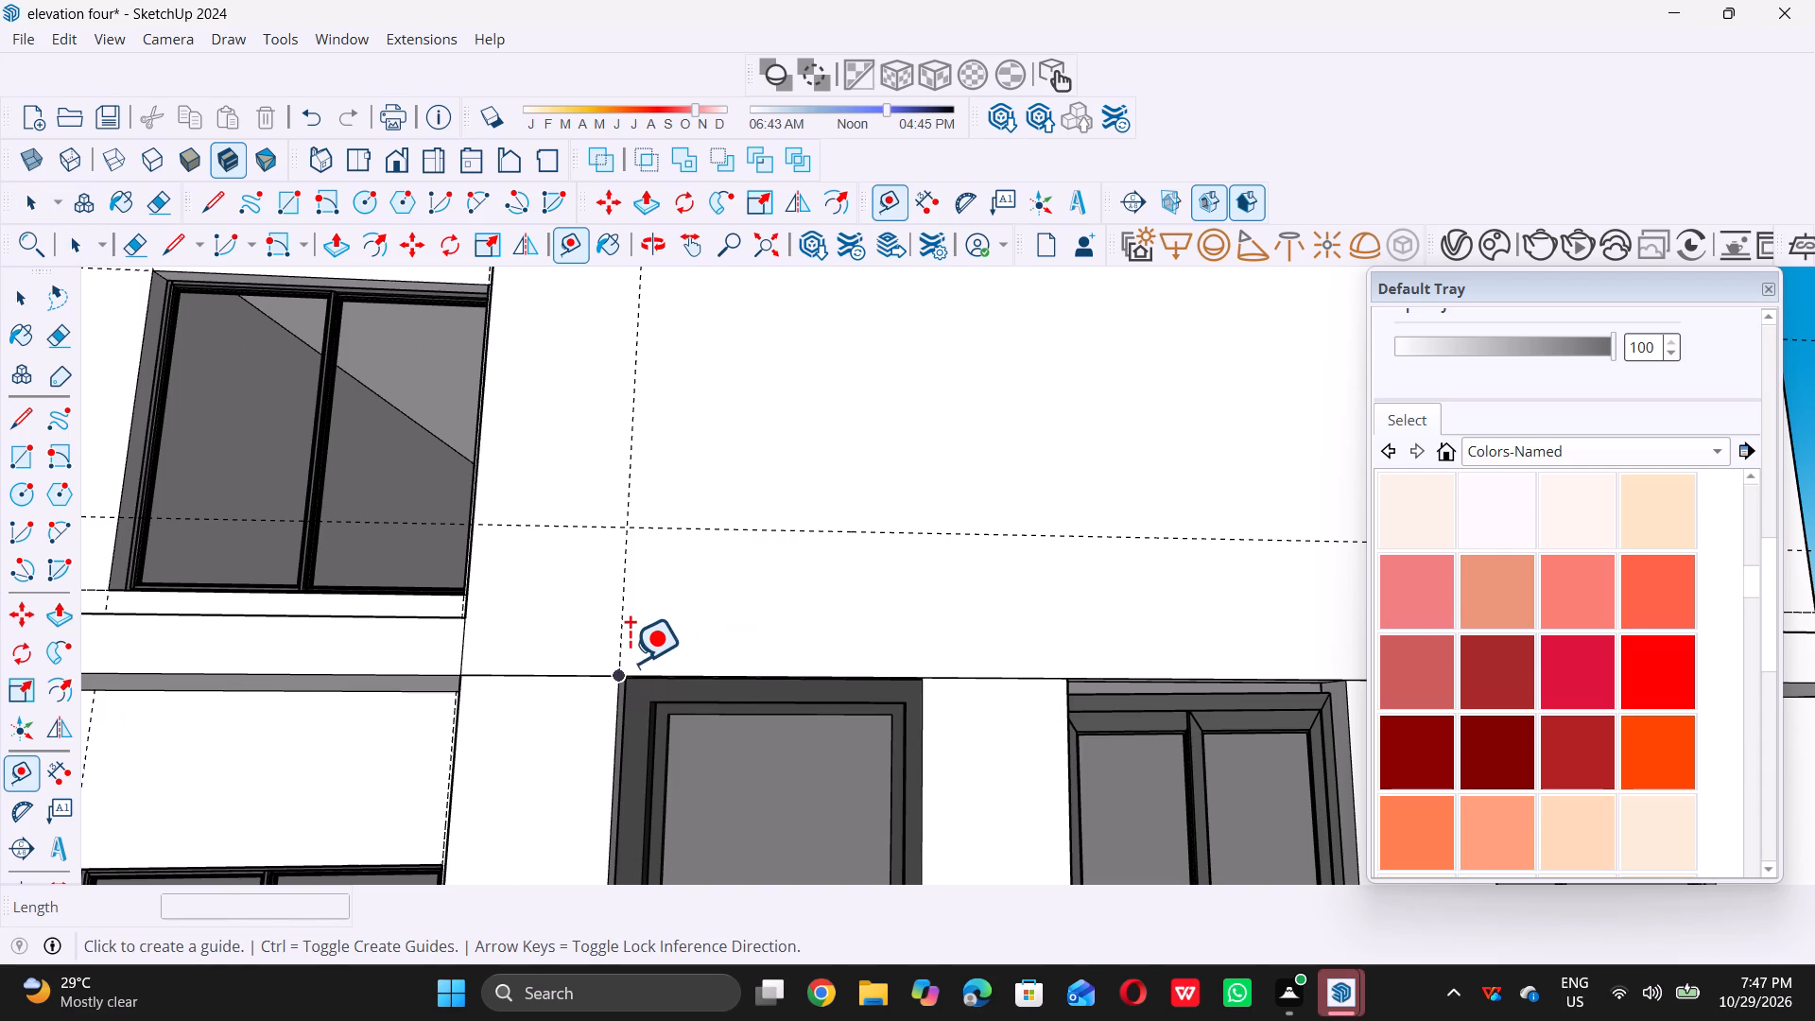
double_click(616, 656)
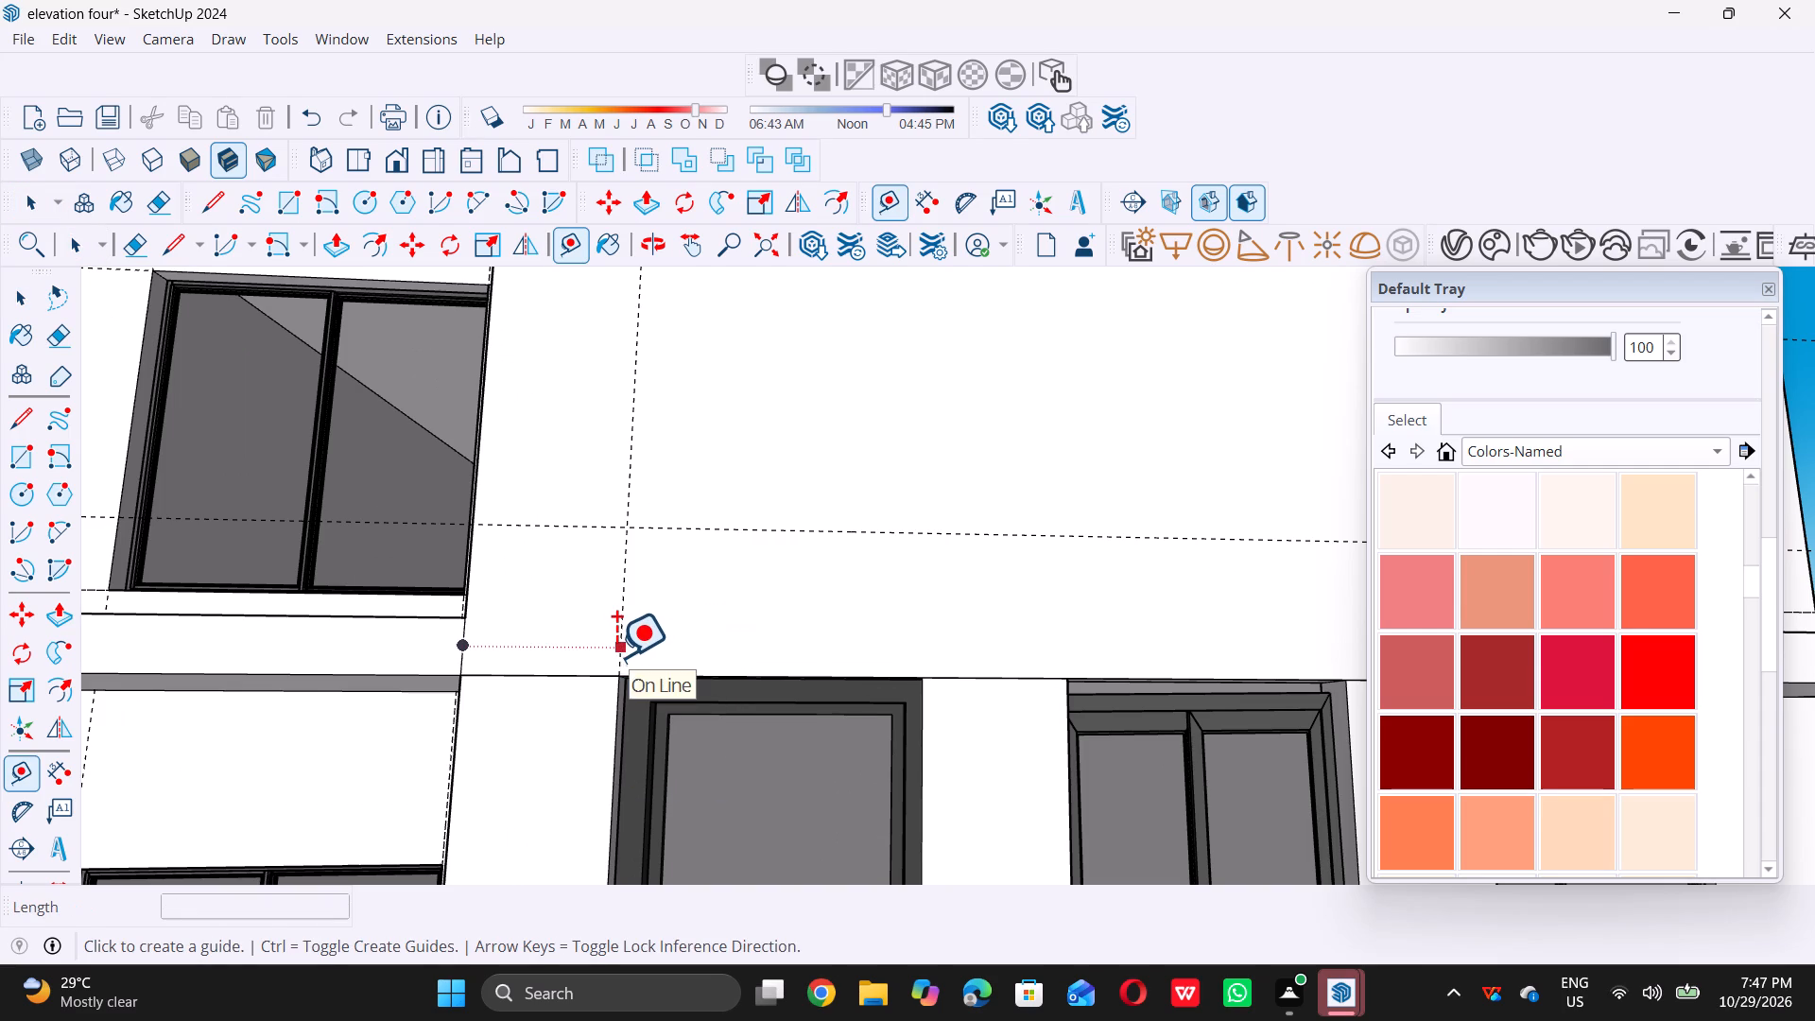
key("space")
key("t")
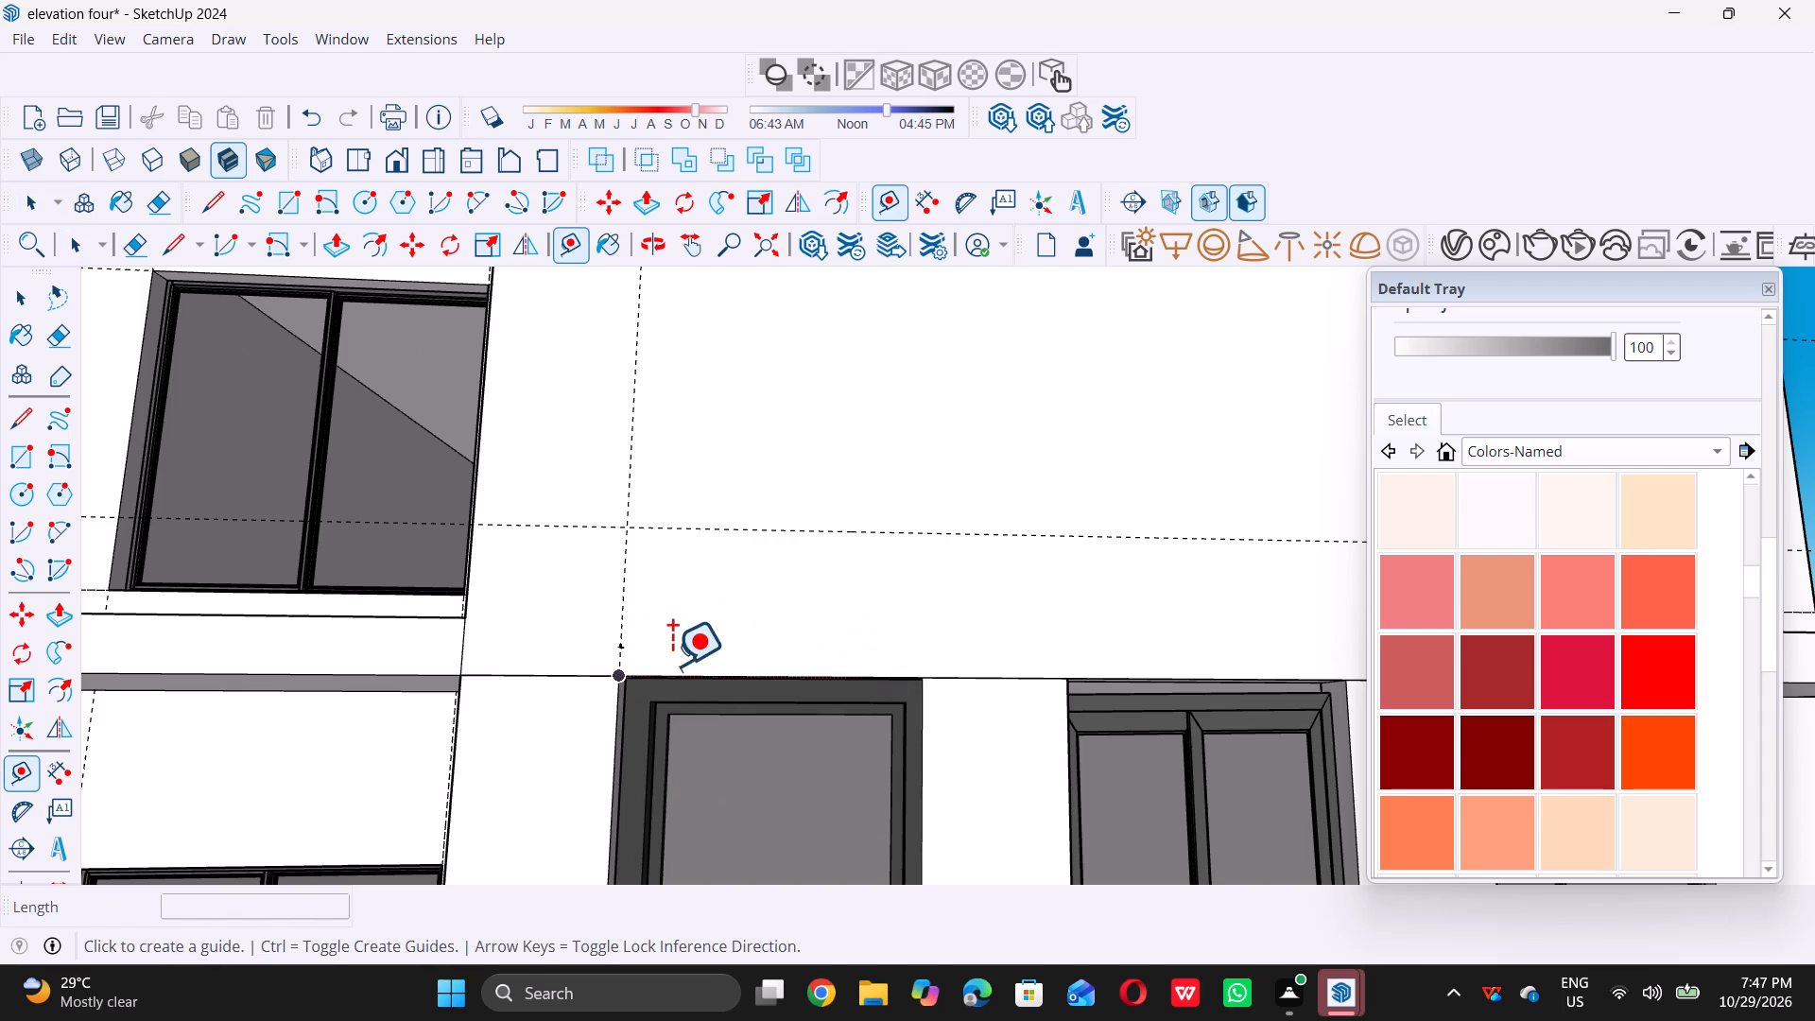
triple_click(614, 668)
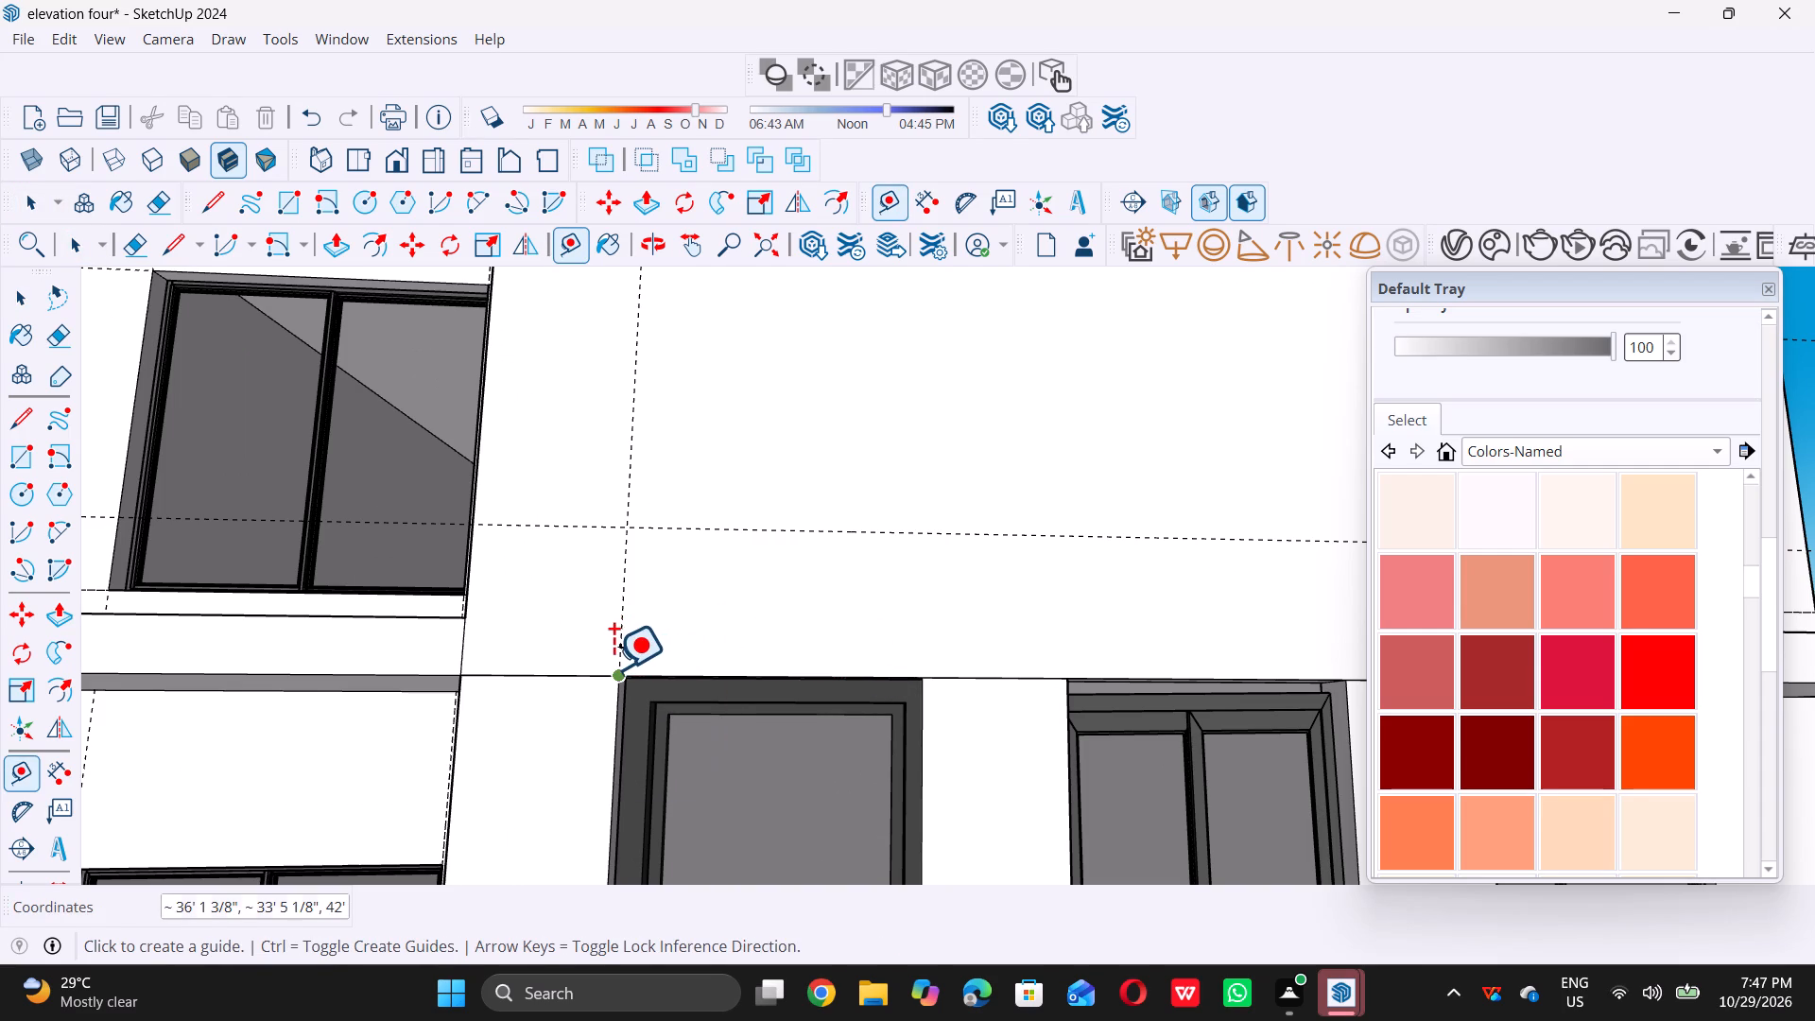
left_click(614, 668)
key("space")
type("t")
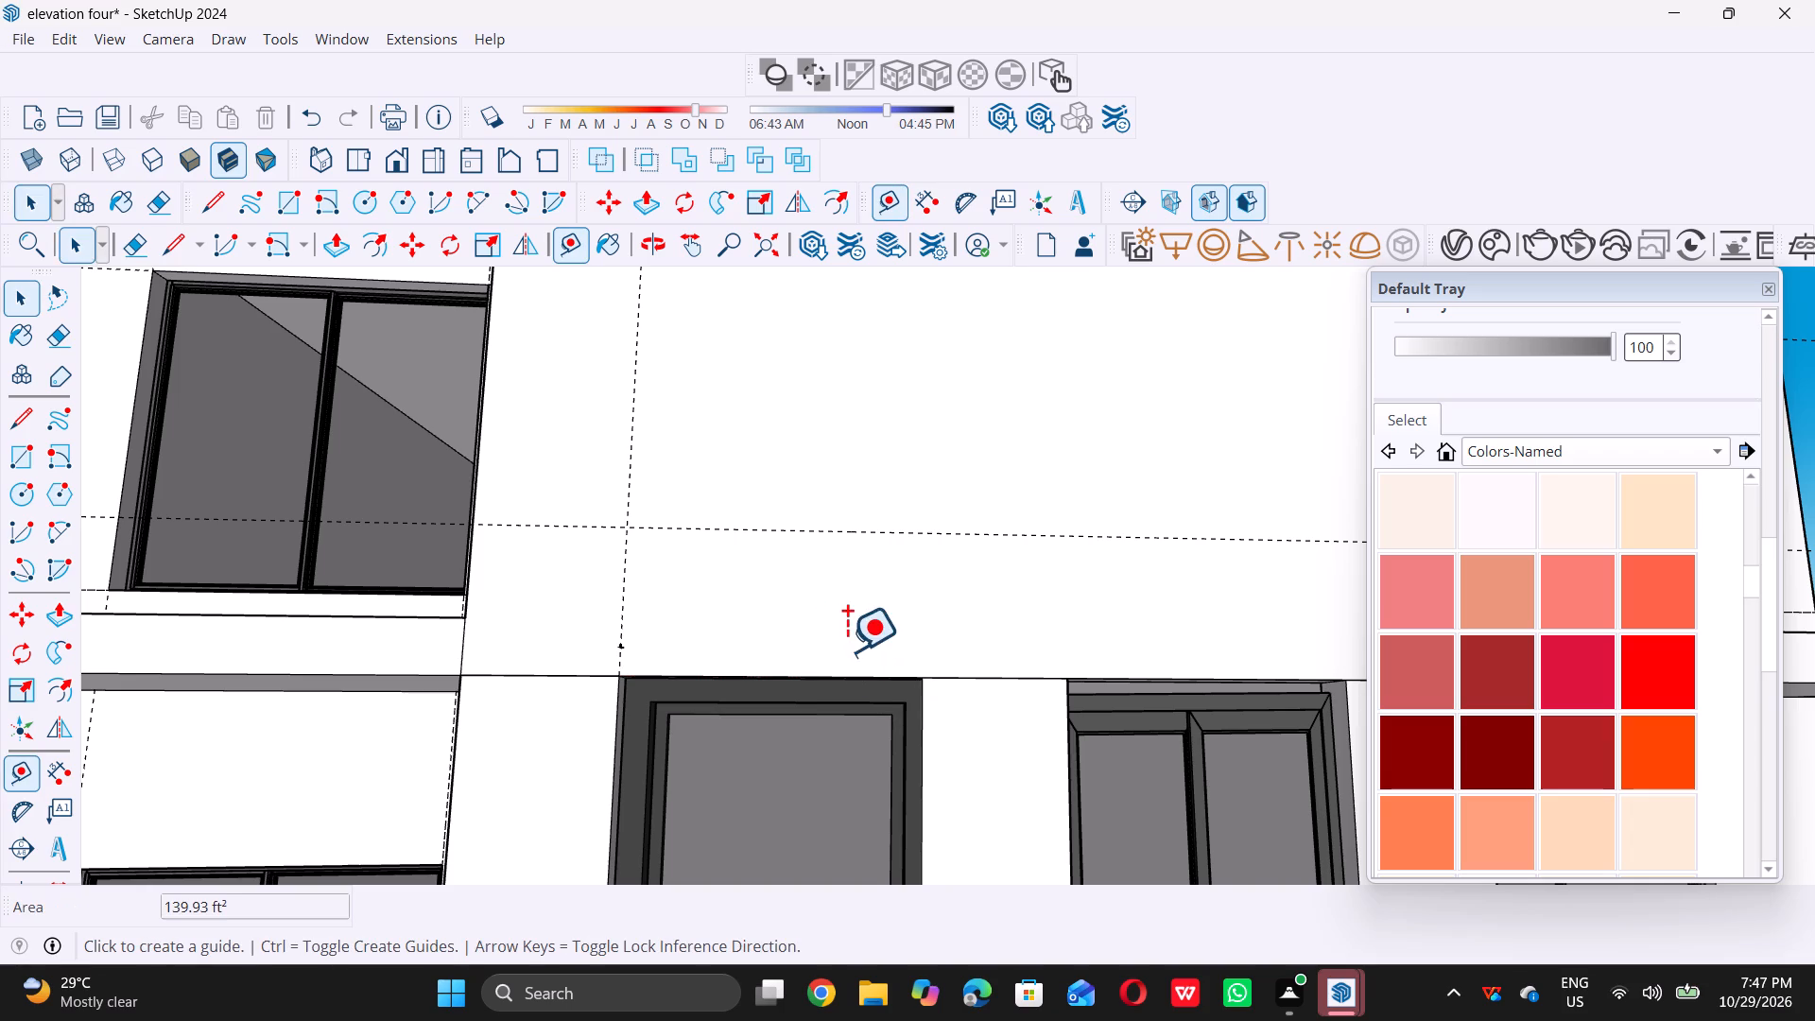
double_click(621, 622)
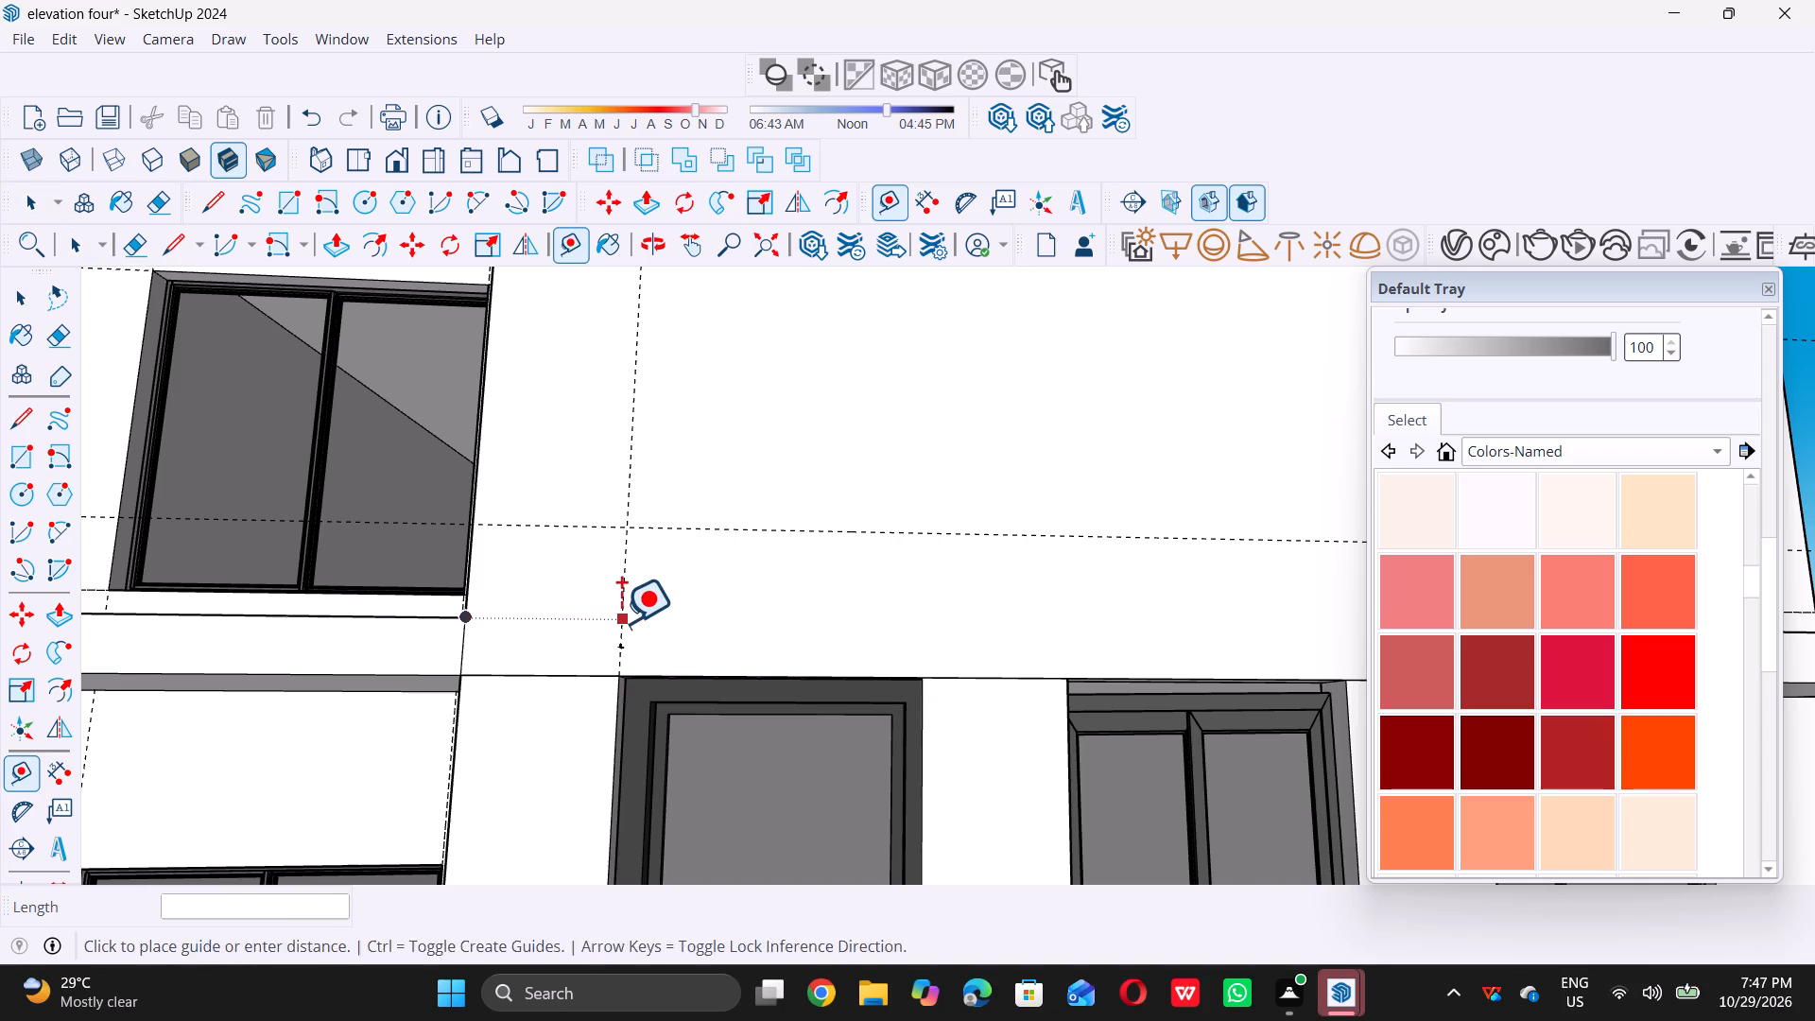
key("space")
Place a vertical guide 4' from the front panel's left vertical guide, aligned with the left central window's inner edge.
type("t")
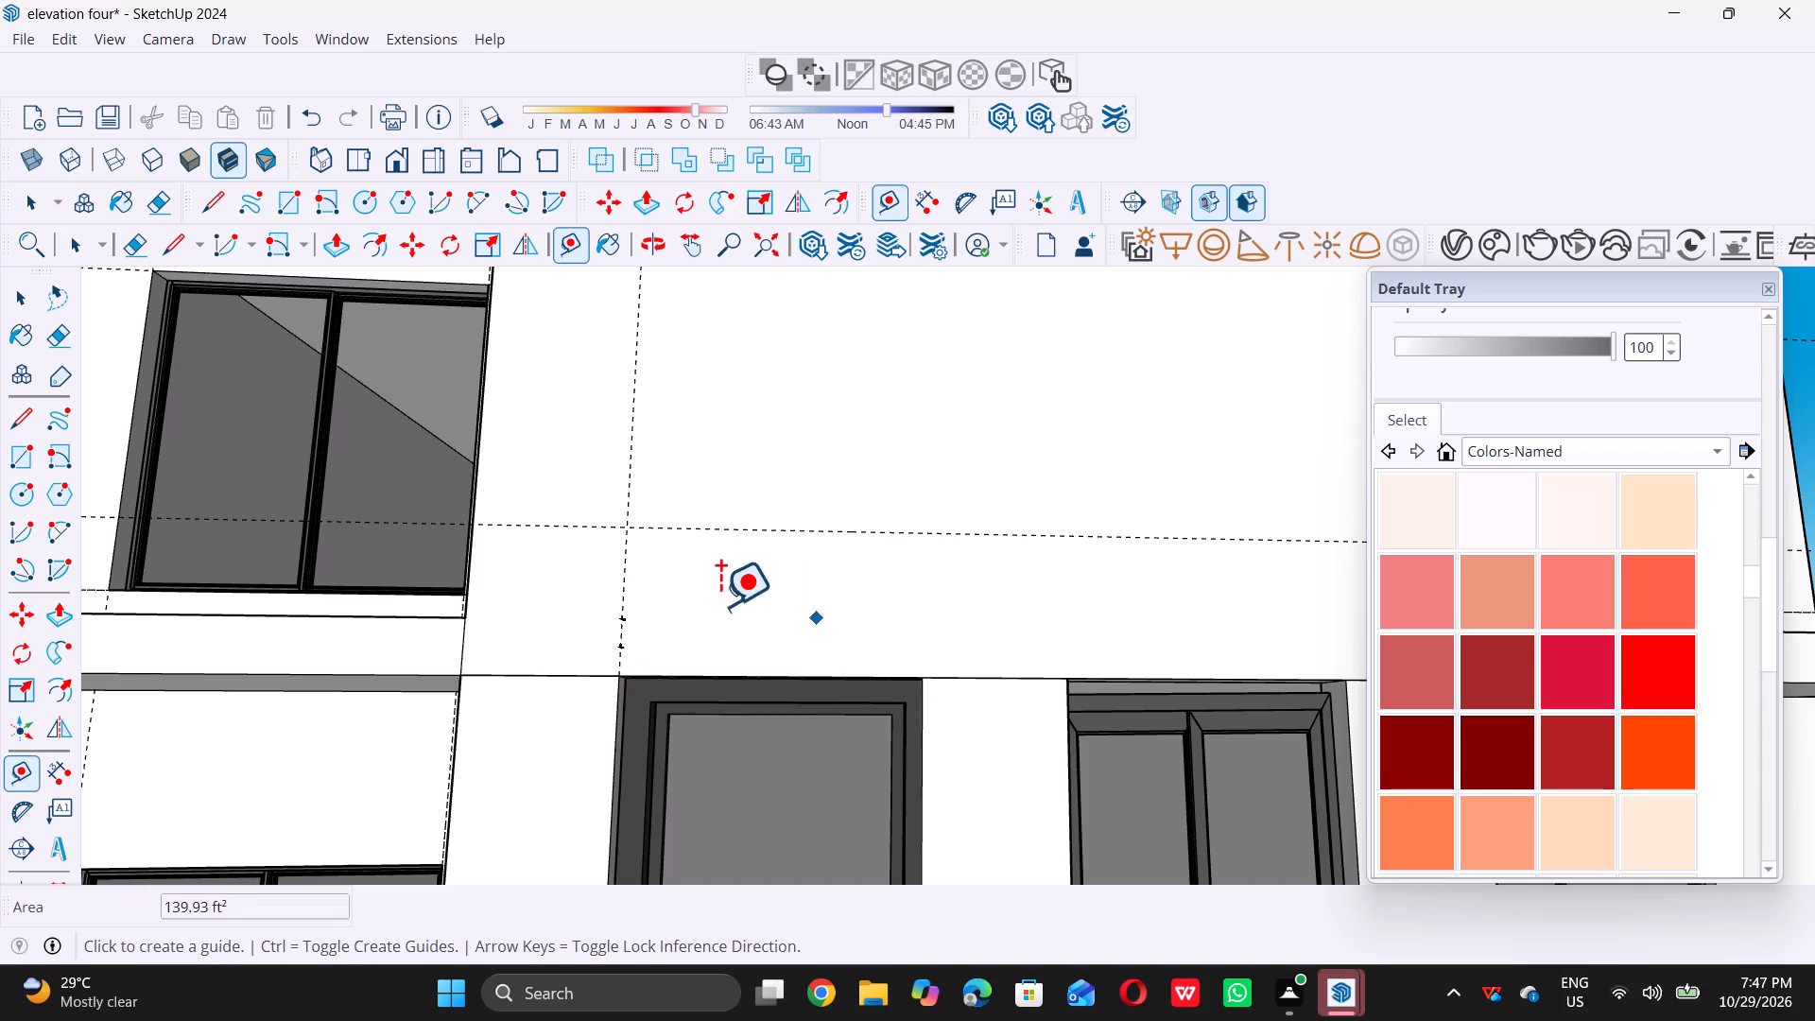
left_click(621, 555)
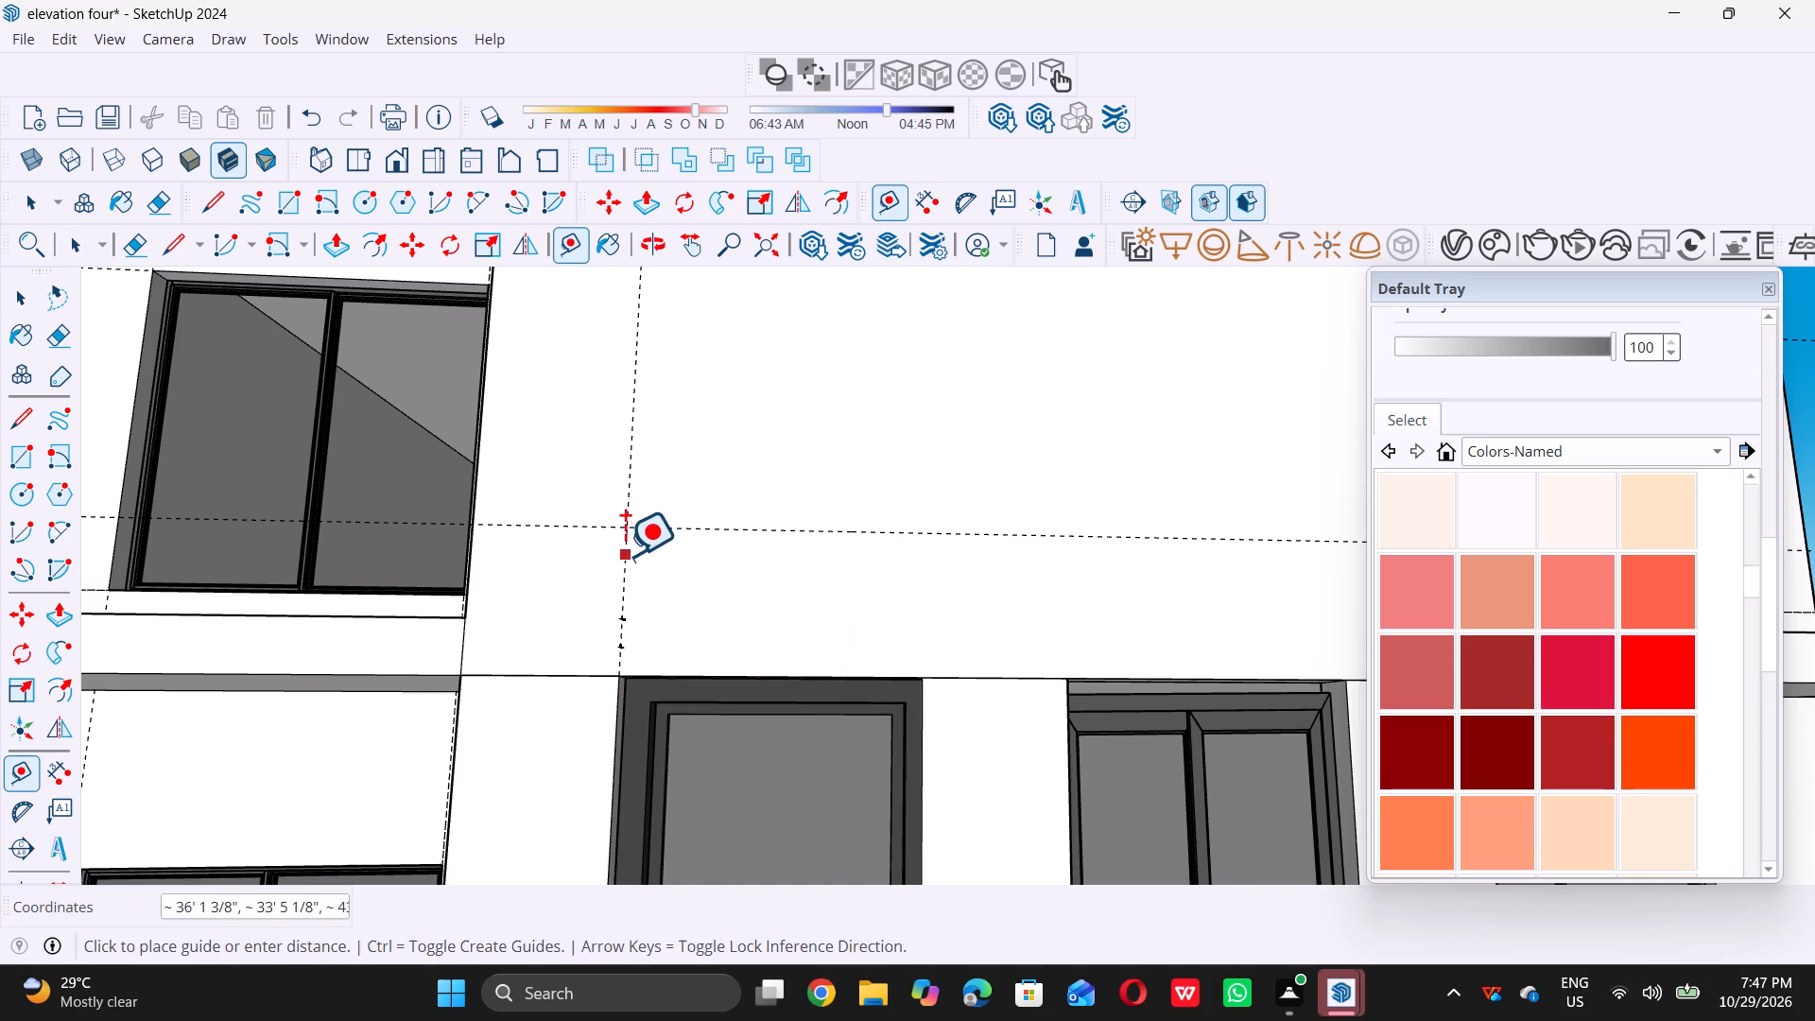
double_click(923, 676)
scroll(916, 676, "down", 8)
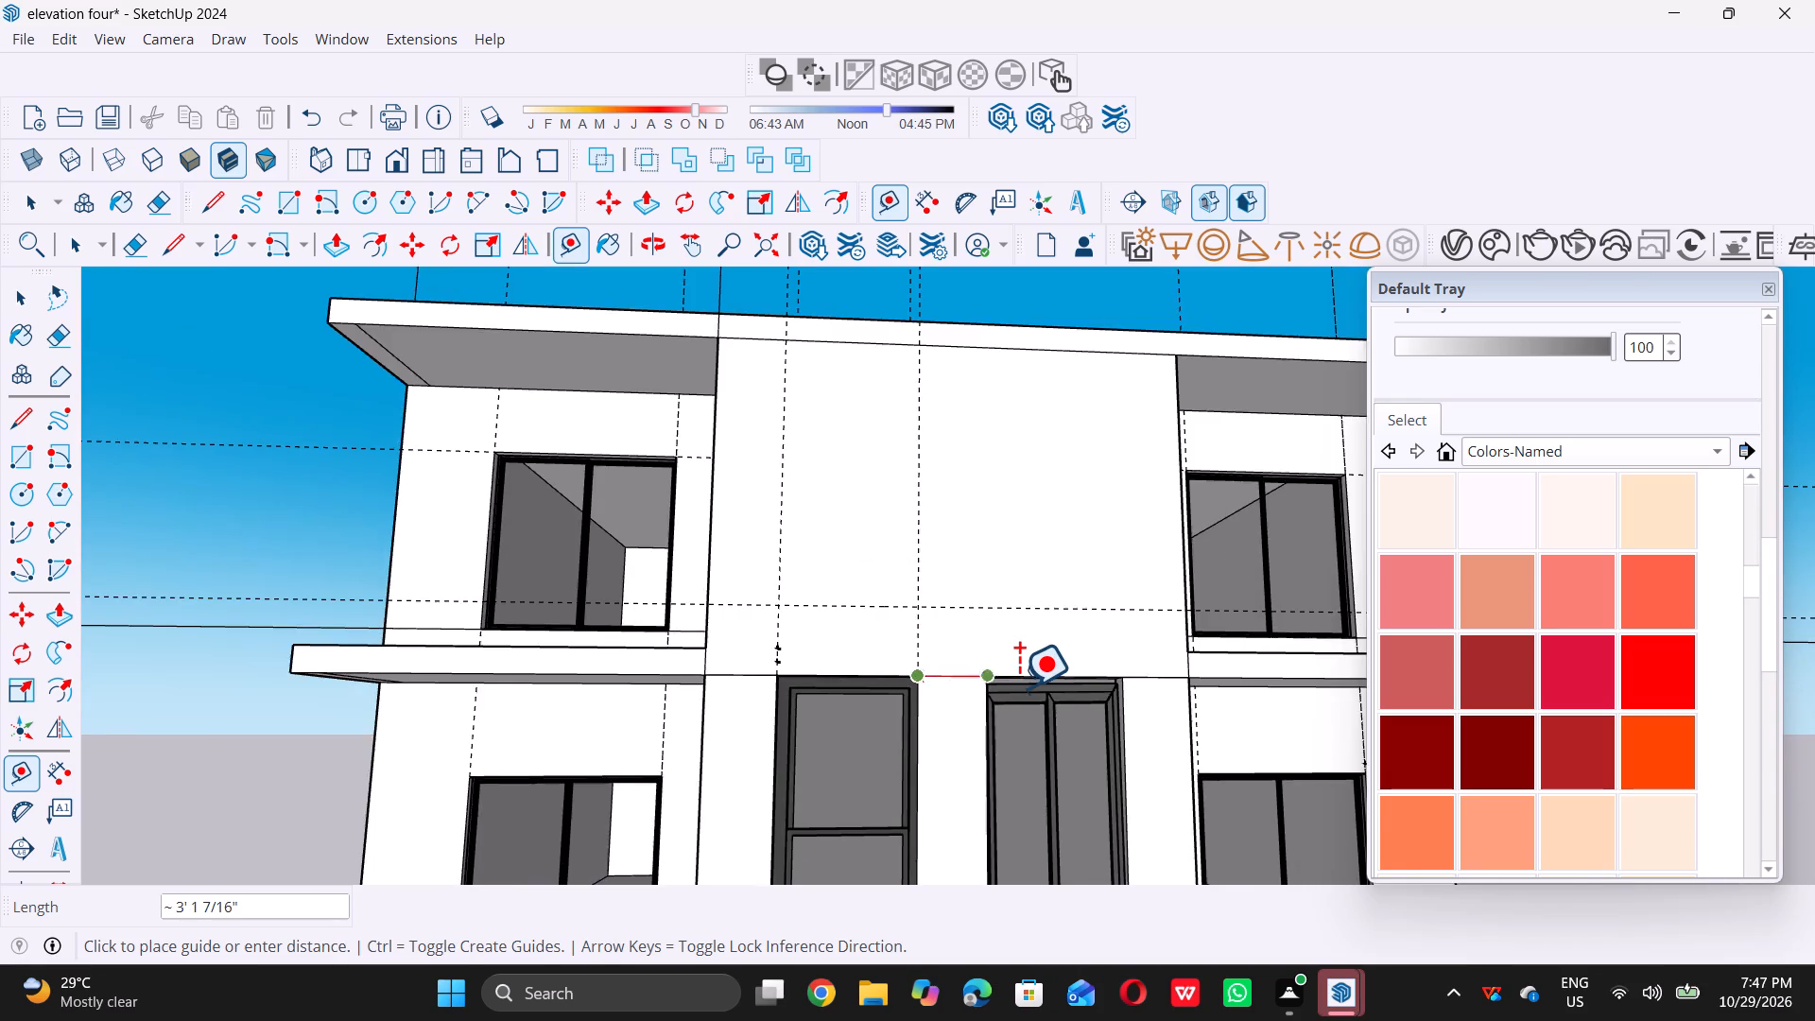
scroll(1019, 687, "up", 5)
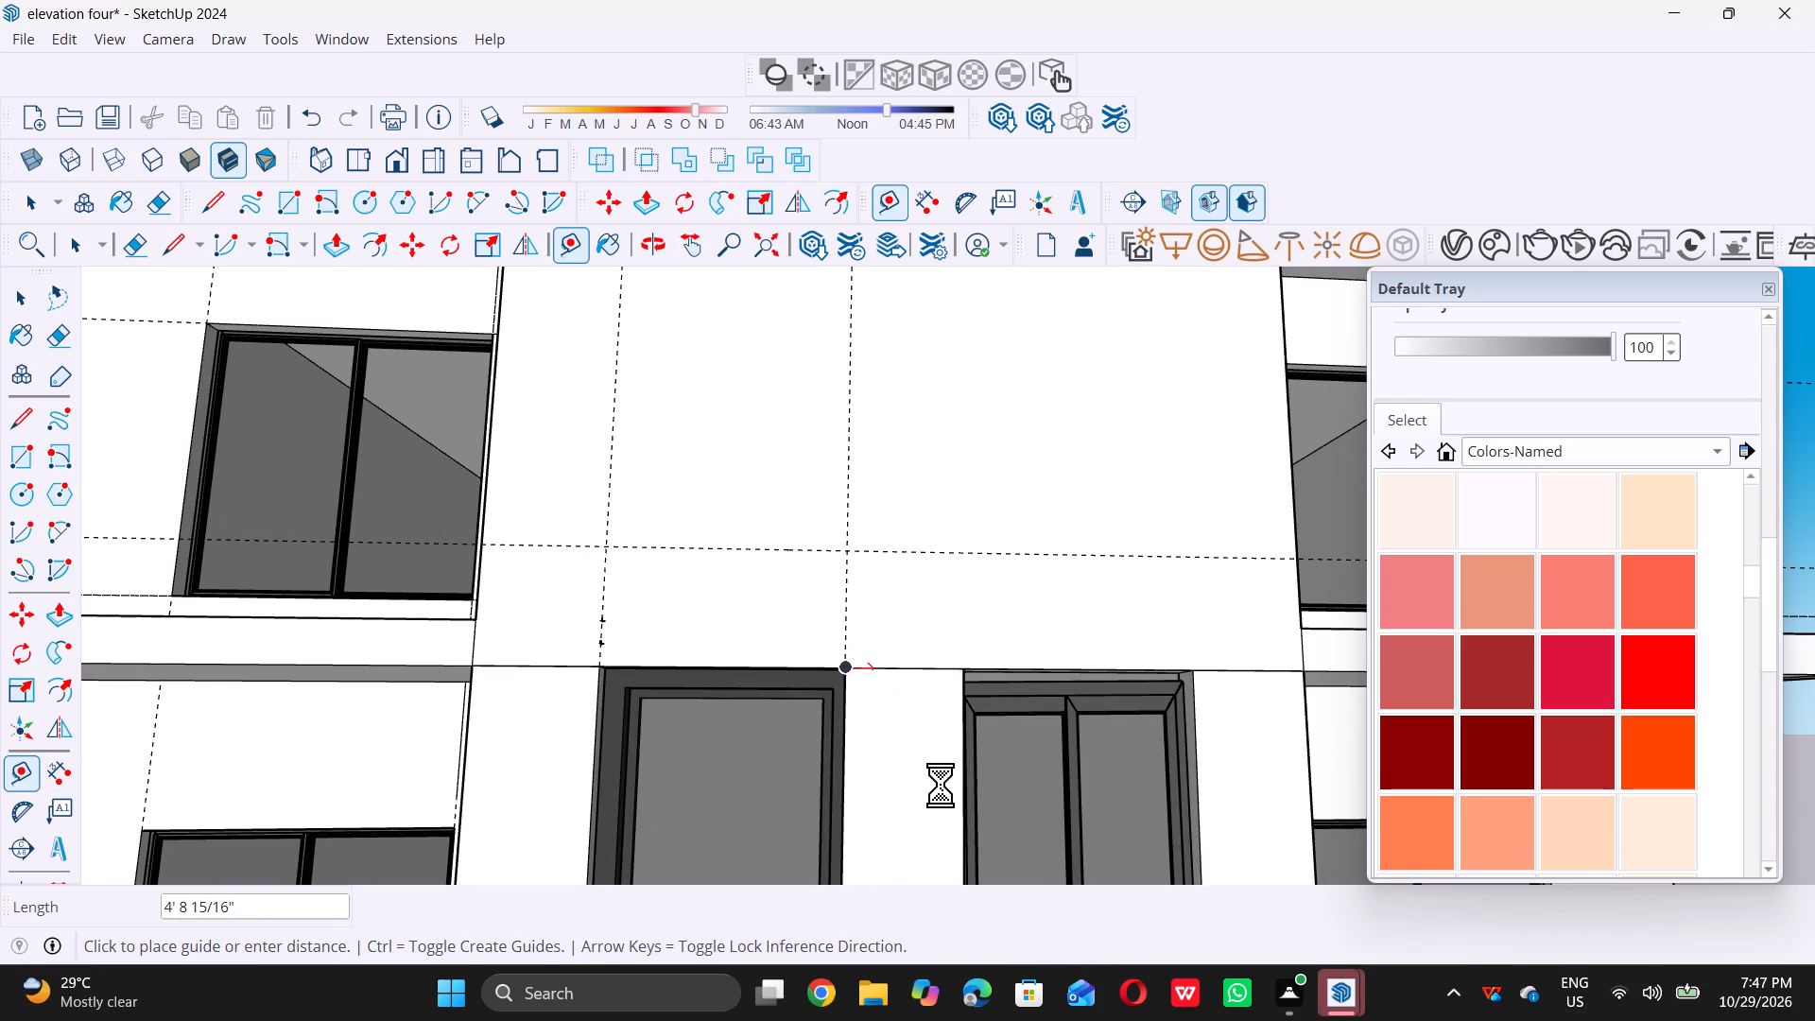
key("space")
Place a vertical guide 2' further across the front panel, aligned with the right central window's inner edge.
scroll(920, 587, "down", 5)
key("t")
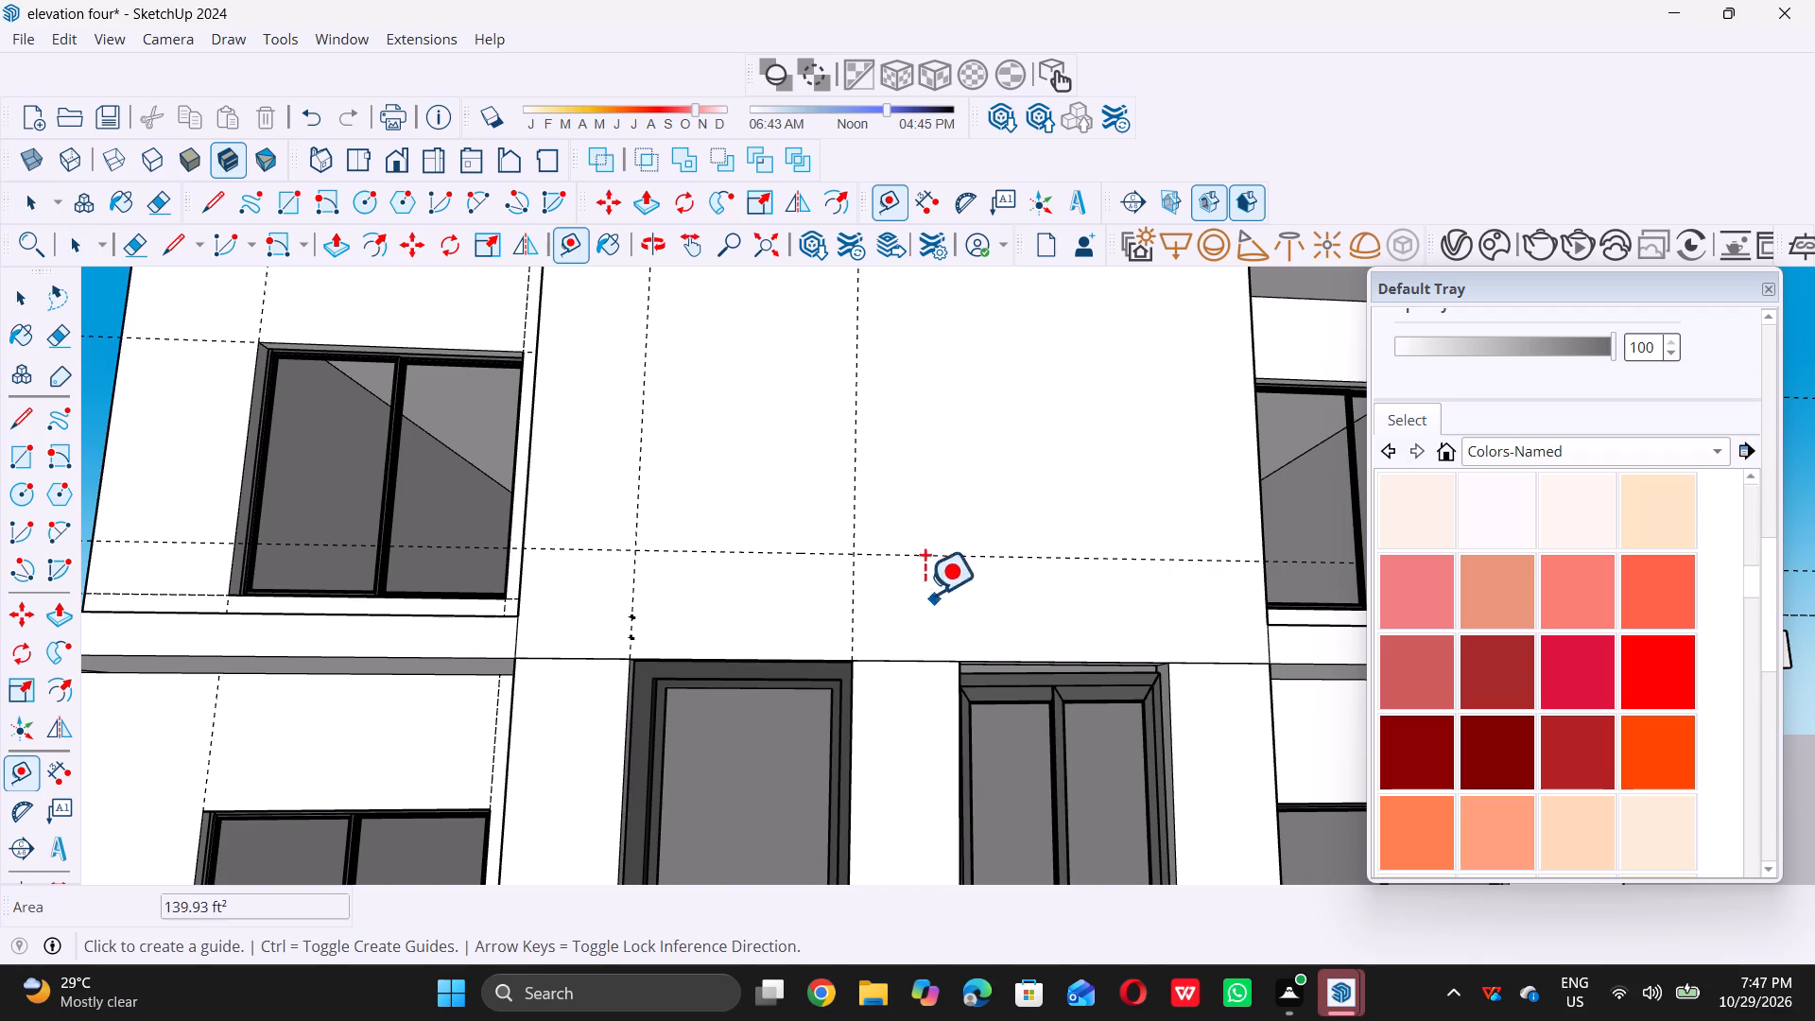
double_click(855, 509)
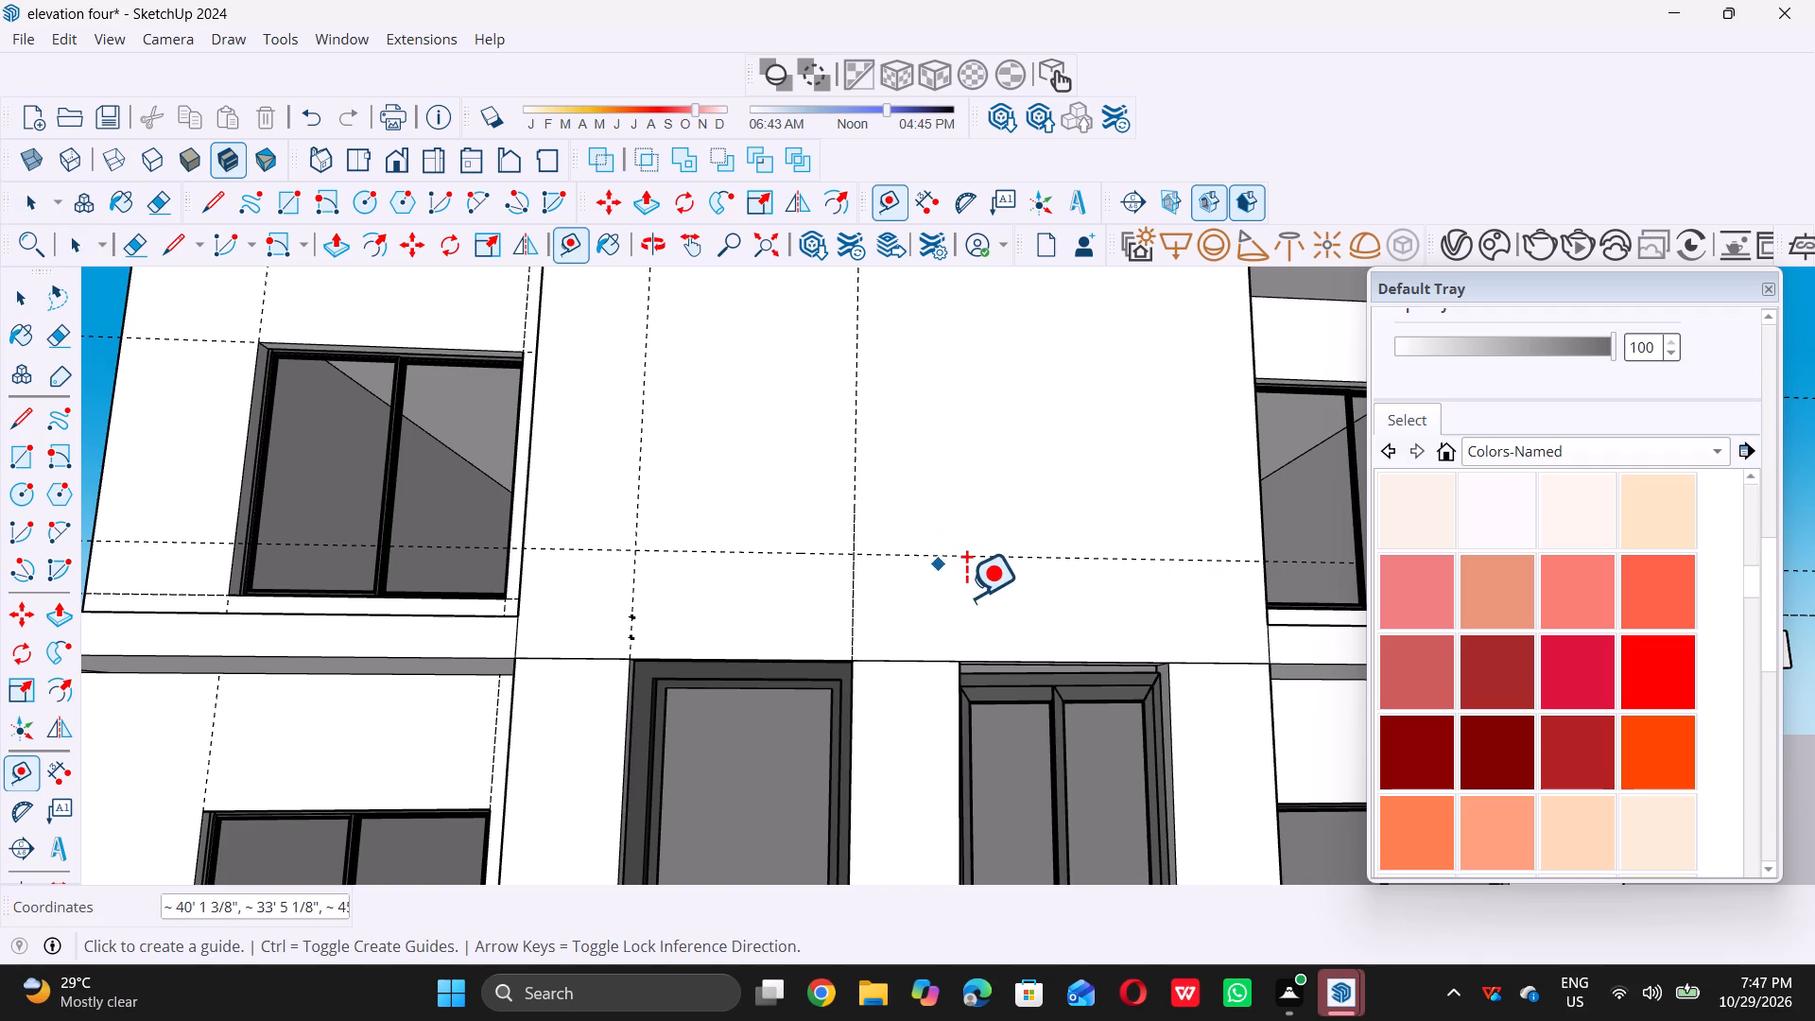
key("space")
key("t")
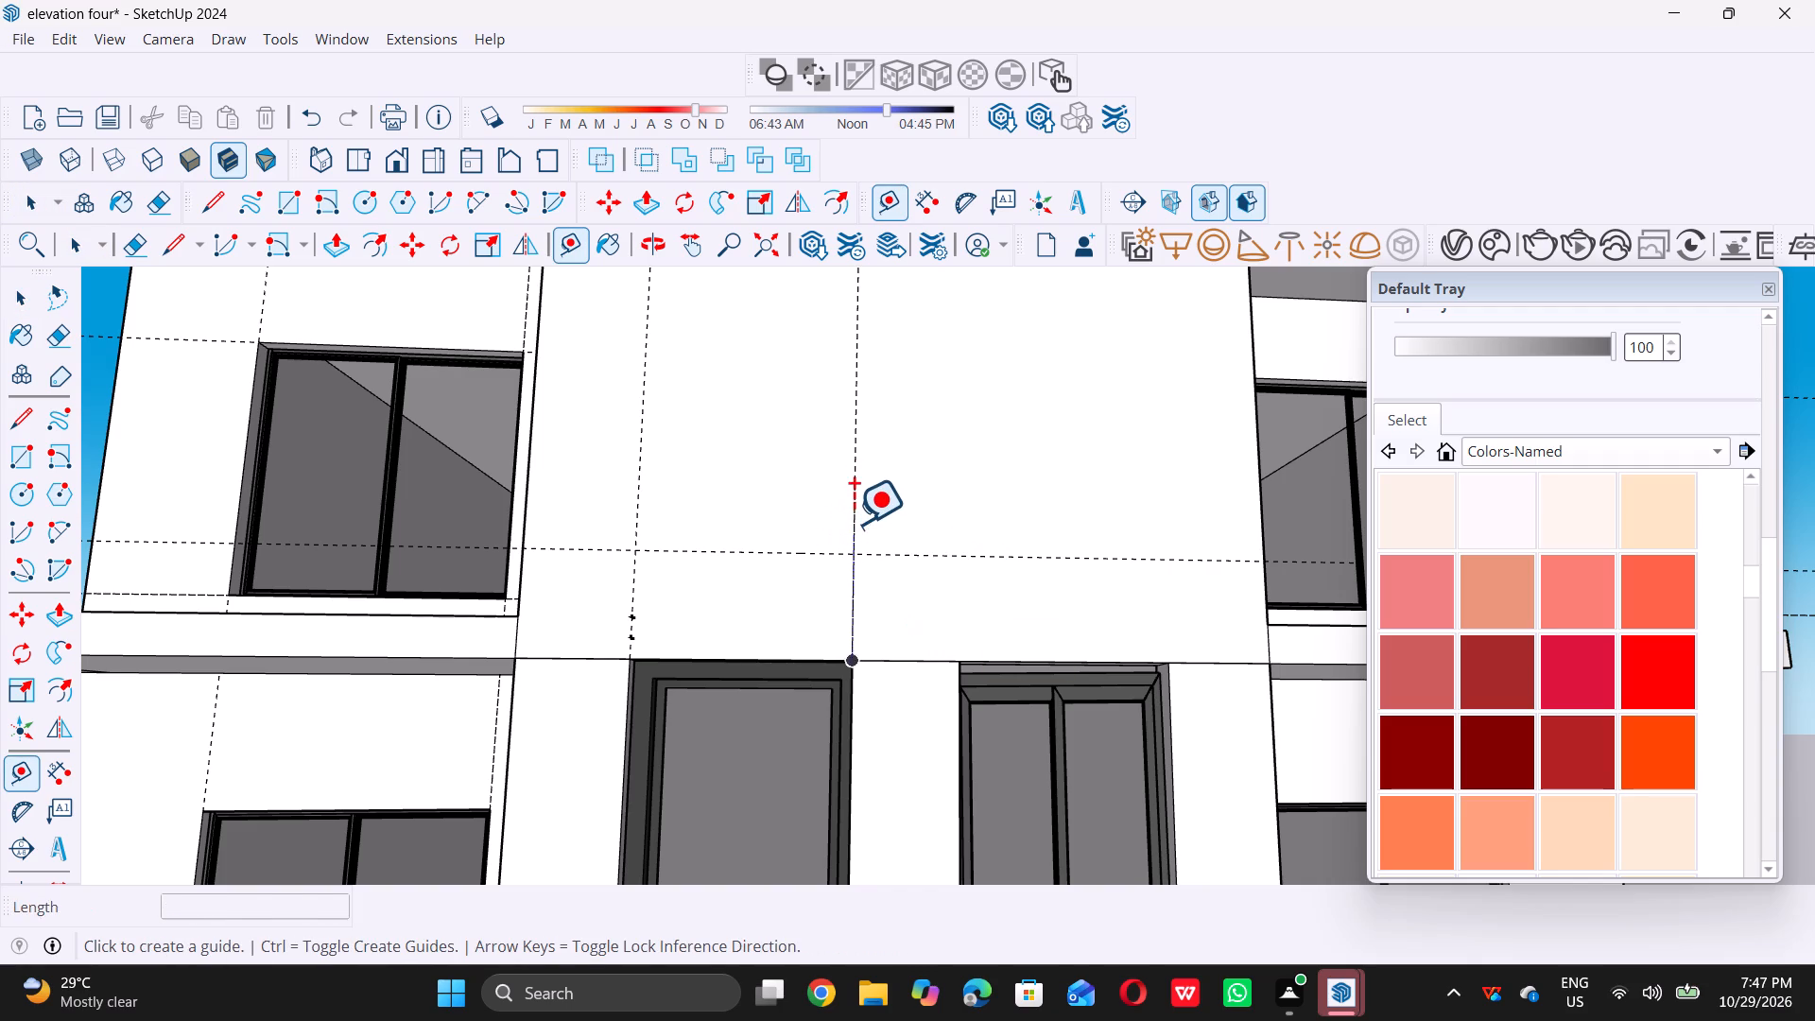
triple_click(856, 522)
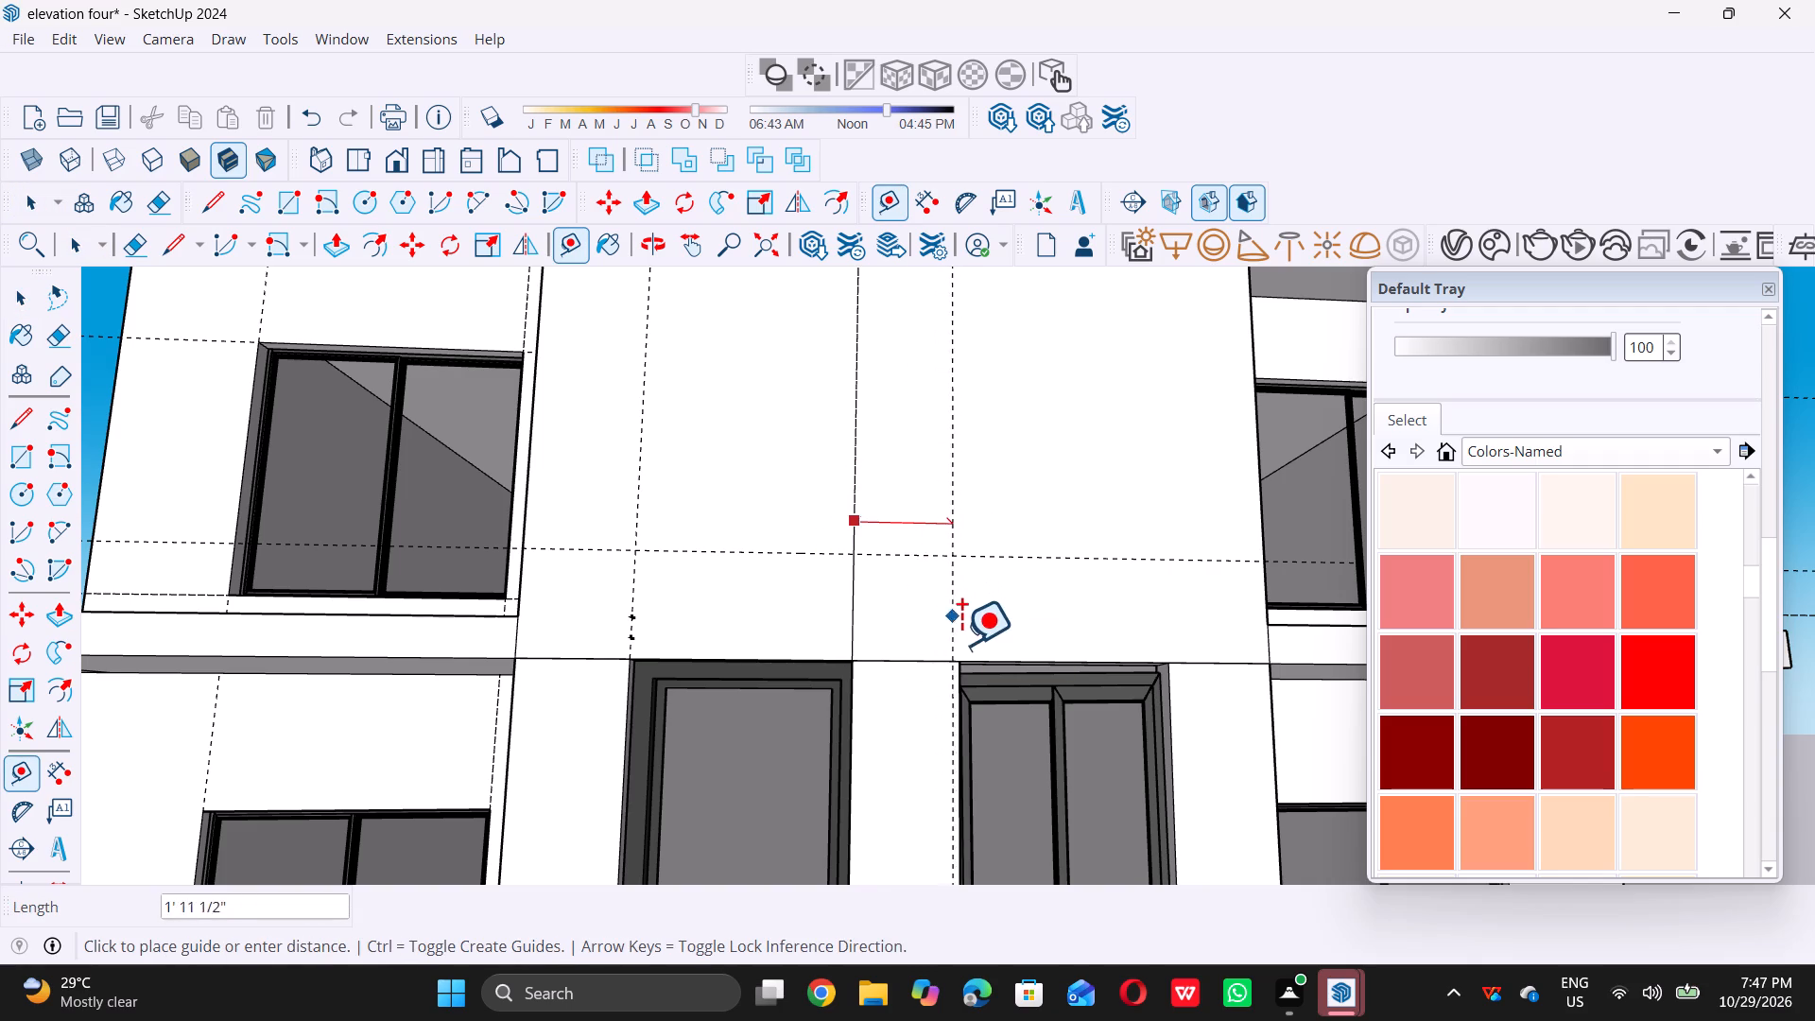
double_click(957, 661)
scroll(855, 666, "down", 6)
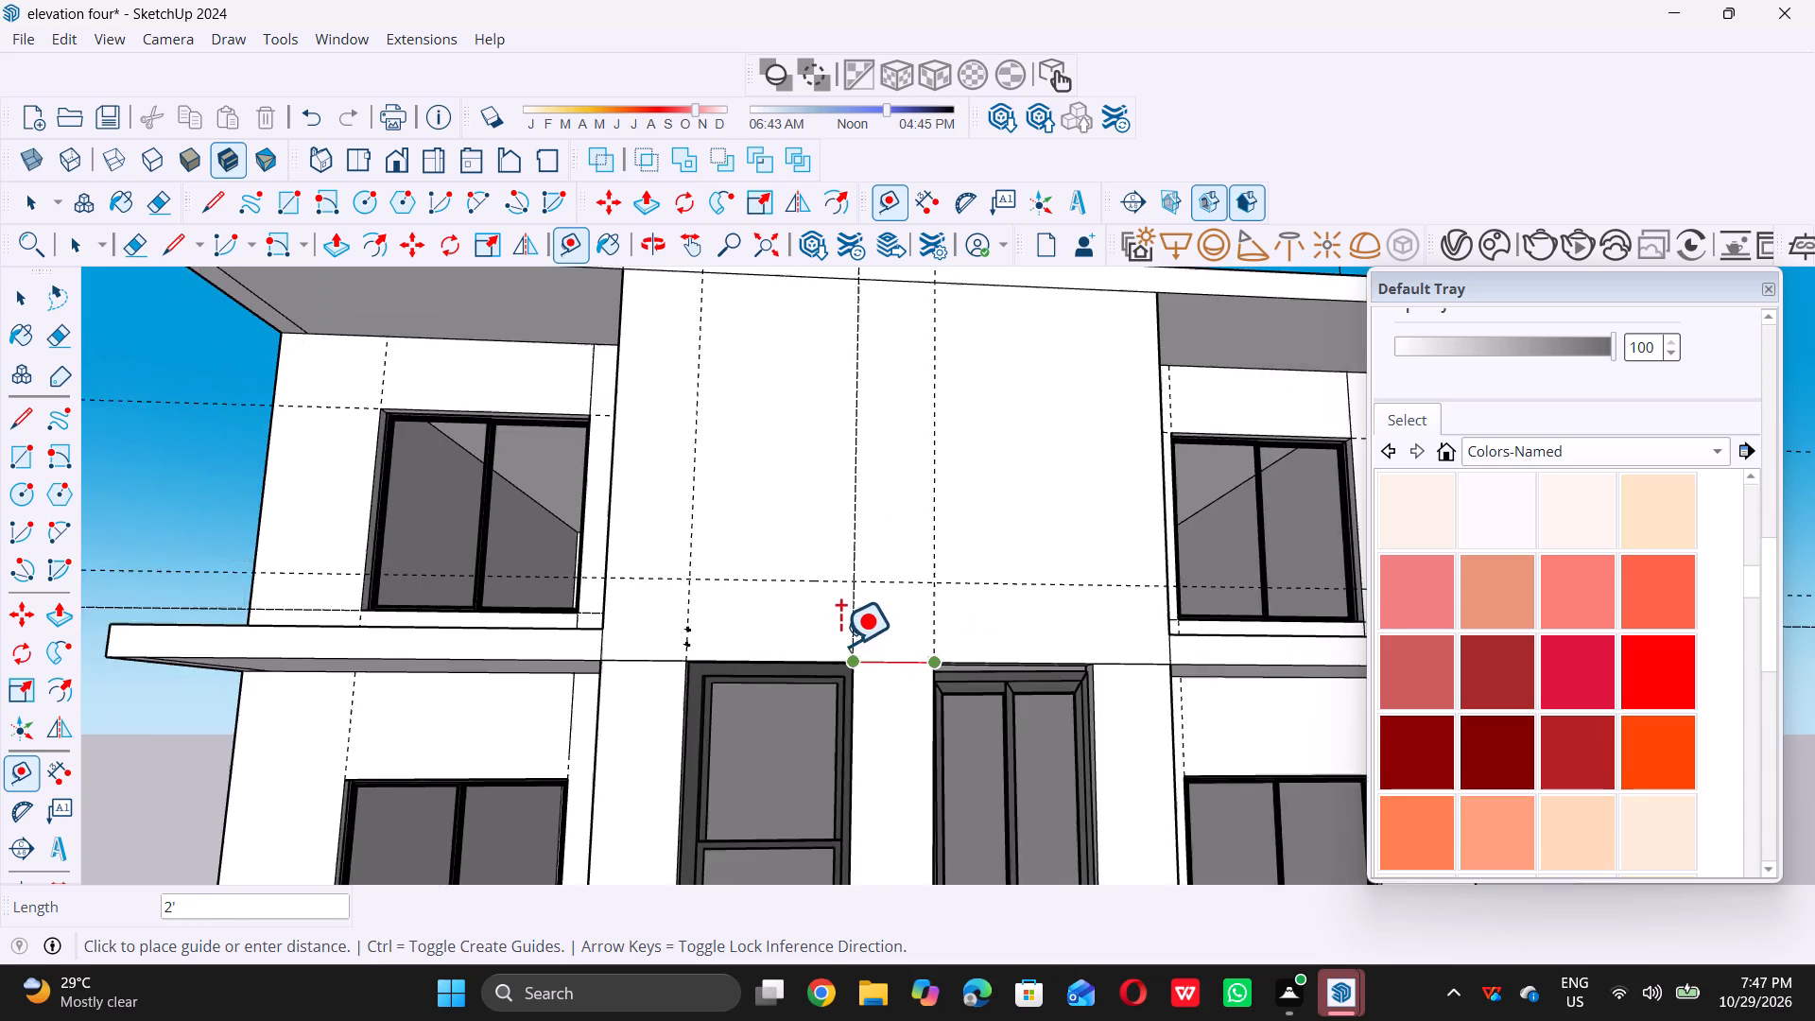
scroll(840, 645, "down", 3)
key("space")
Place a vertical guide 4' beyond the last one, aligned with the right central window's outer edge.
key("t")
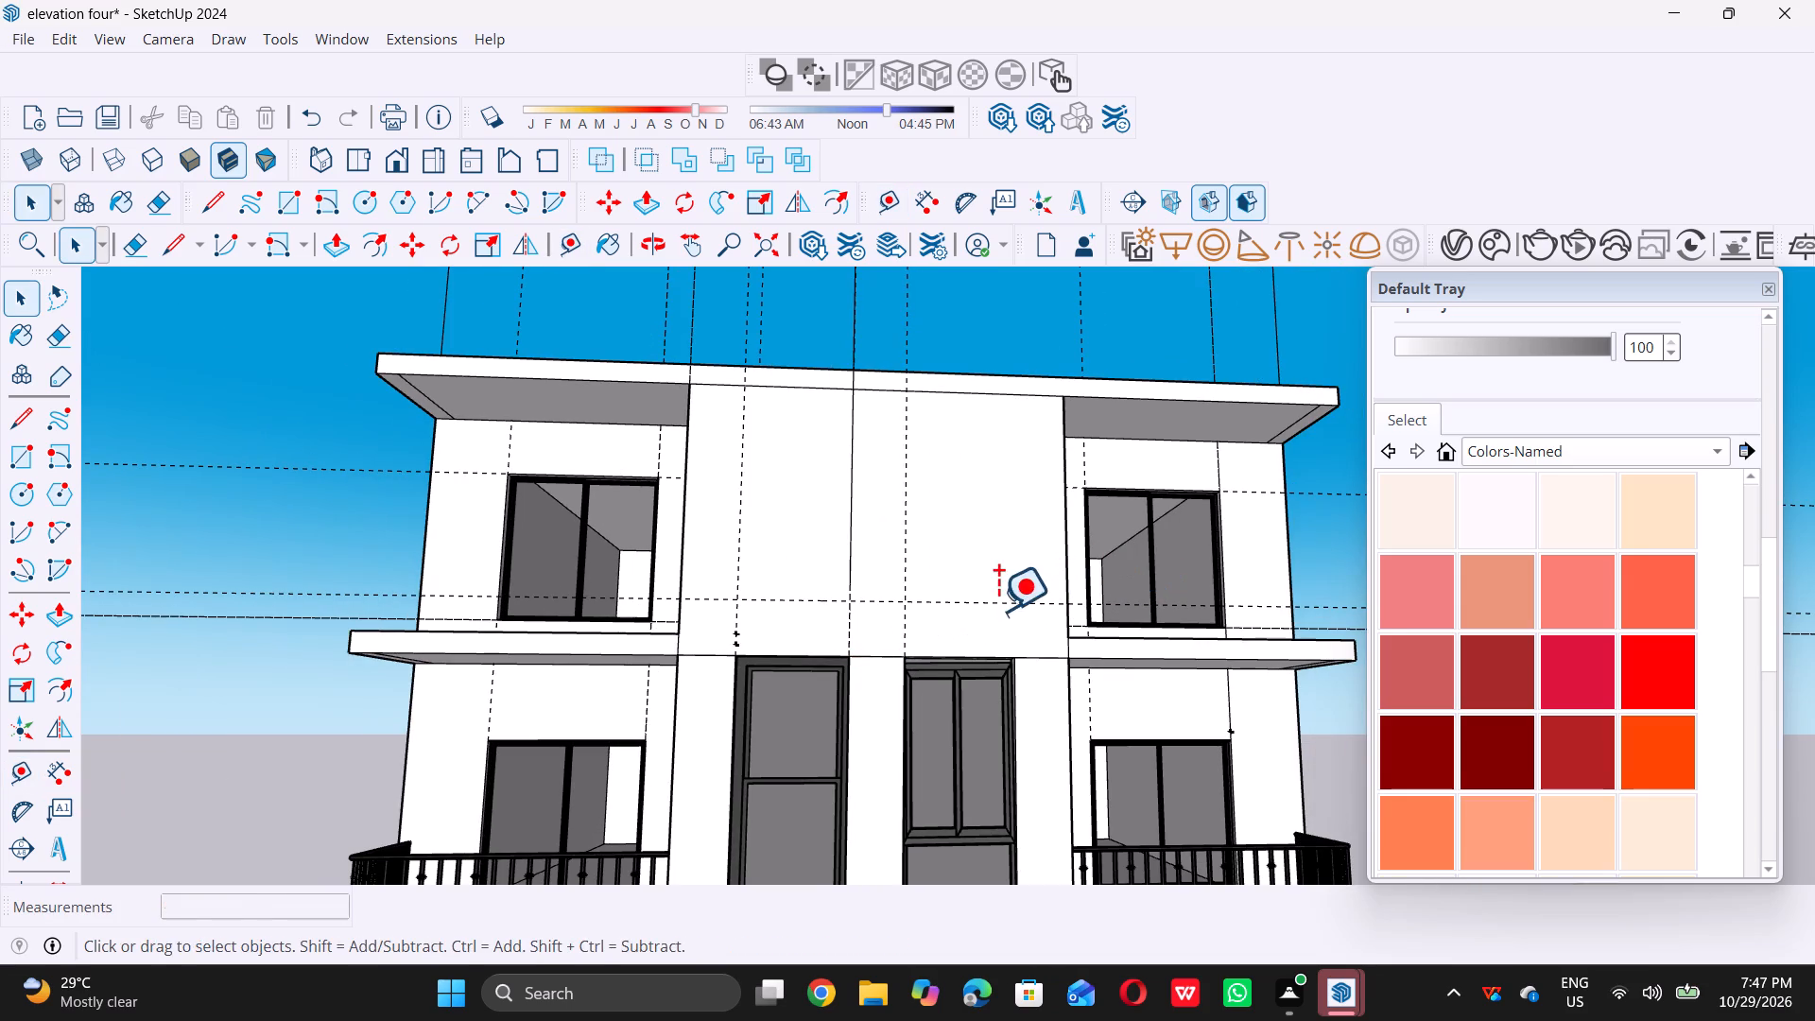
scroll(917, 592, "up", 4)
left_click(899, 539)
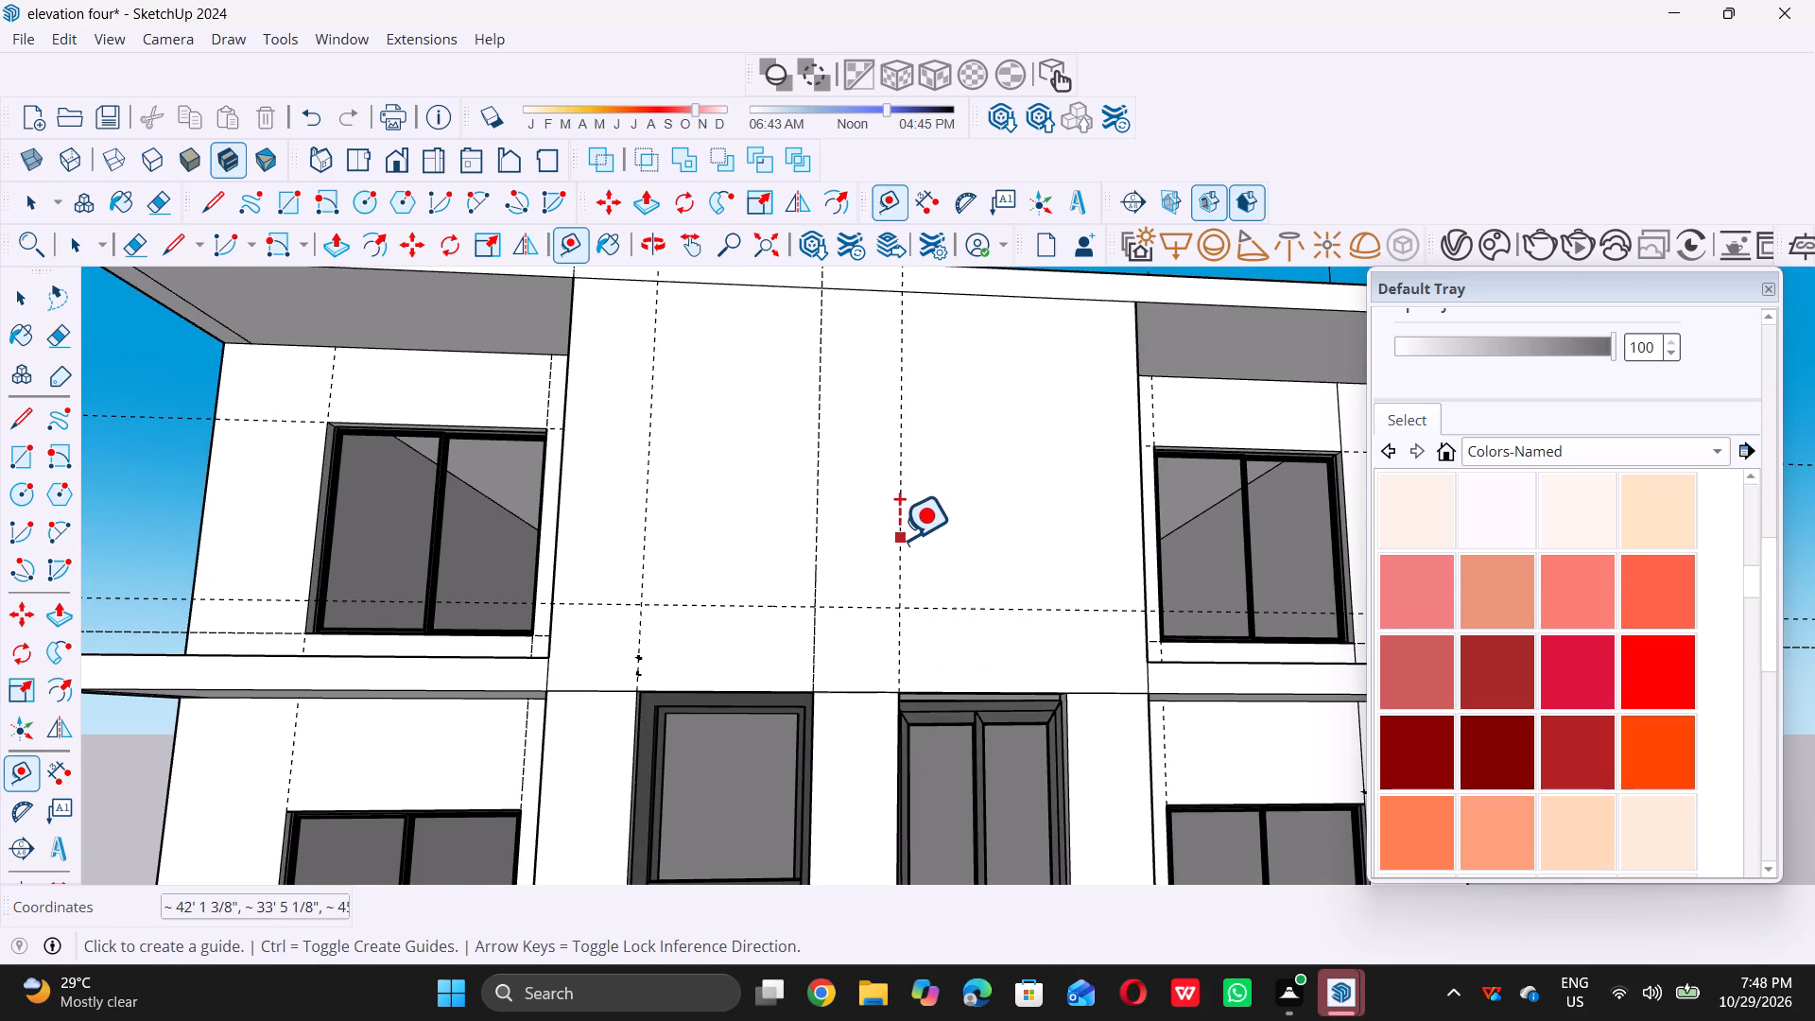
triple_click(1064, 691)
scroll(931, 661, "down", 8)
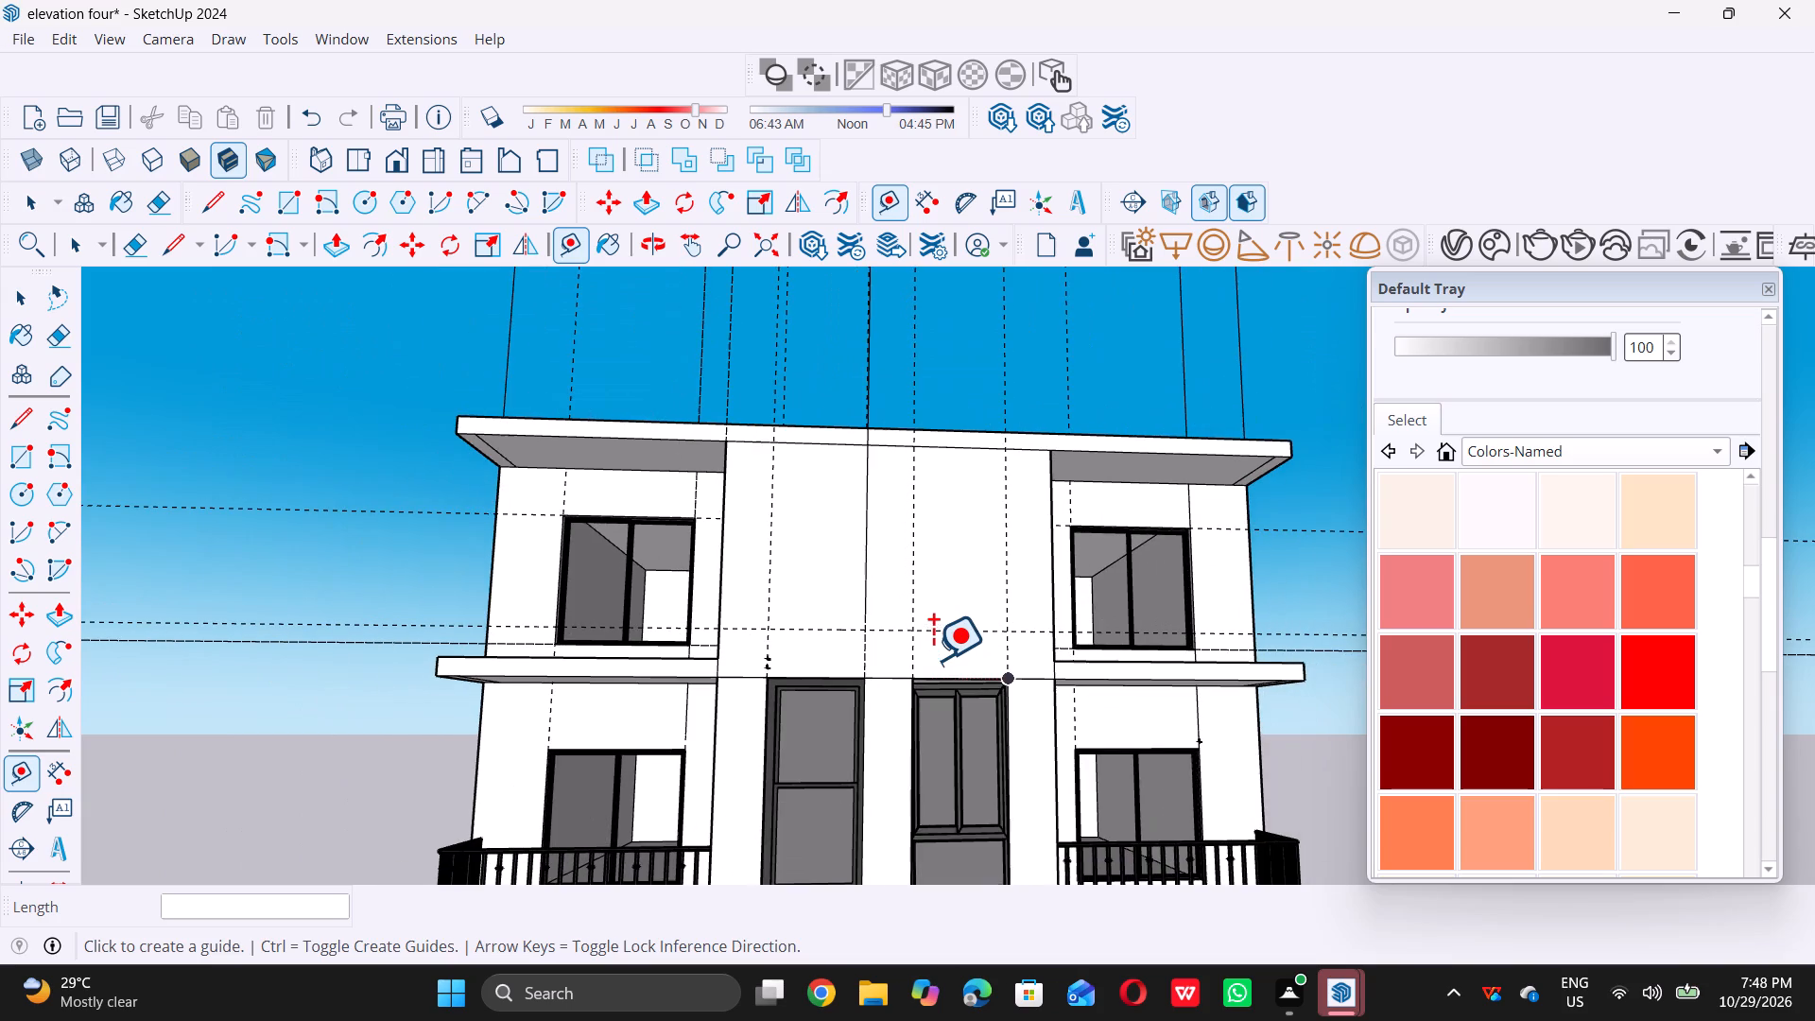
key("space")
Draw two 4' by 8' rectangles on the front panel between the paired vertical guides, from the roof slab's underside down to the horizontal guide.
scroll(962, 664, "down", 9)
middle_click_drag(868, 561, 902, 590)
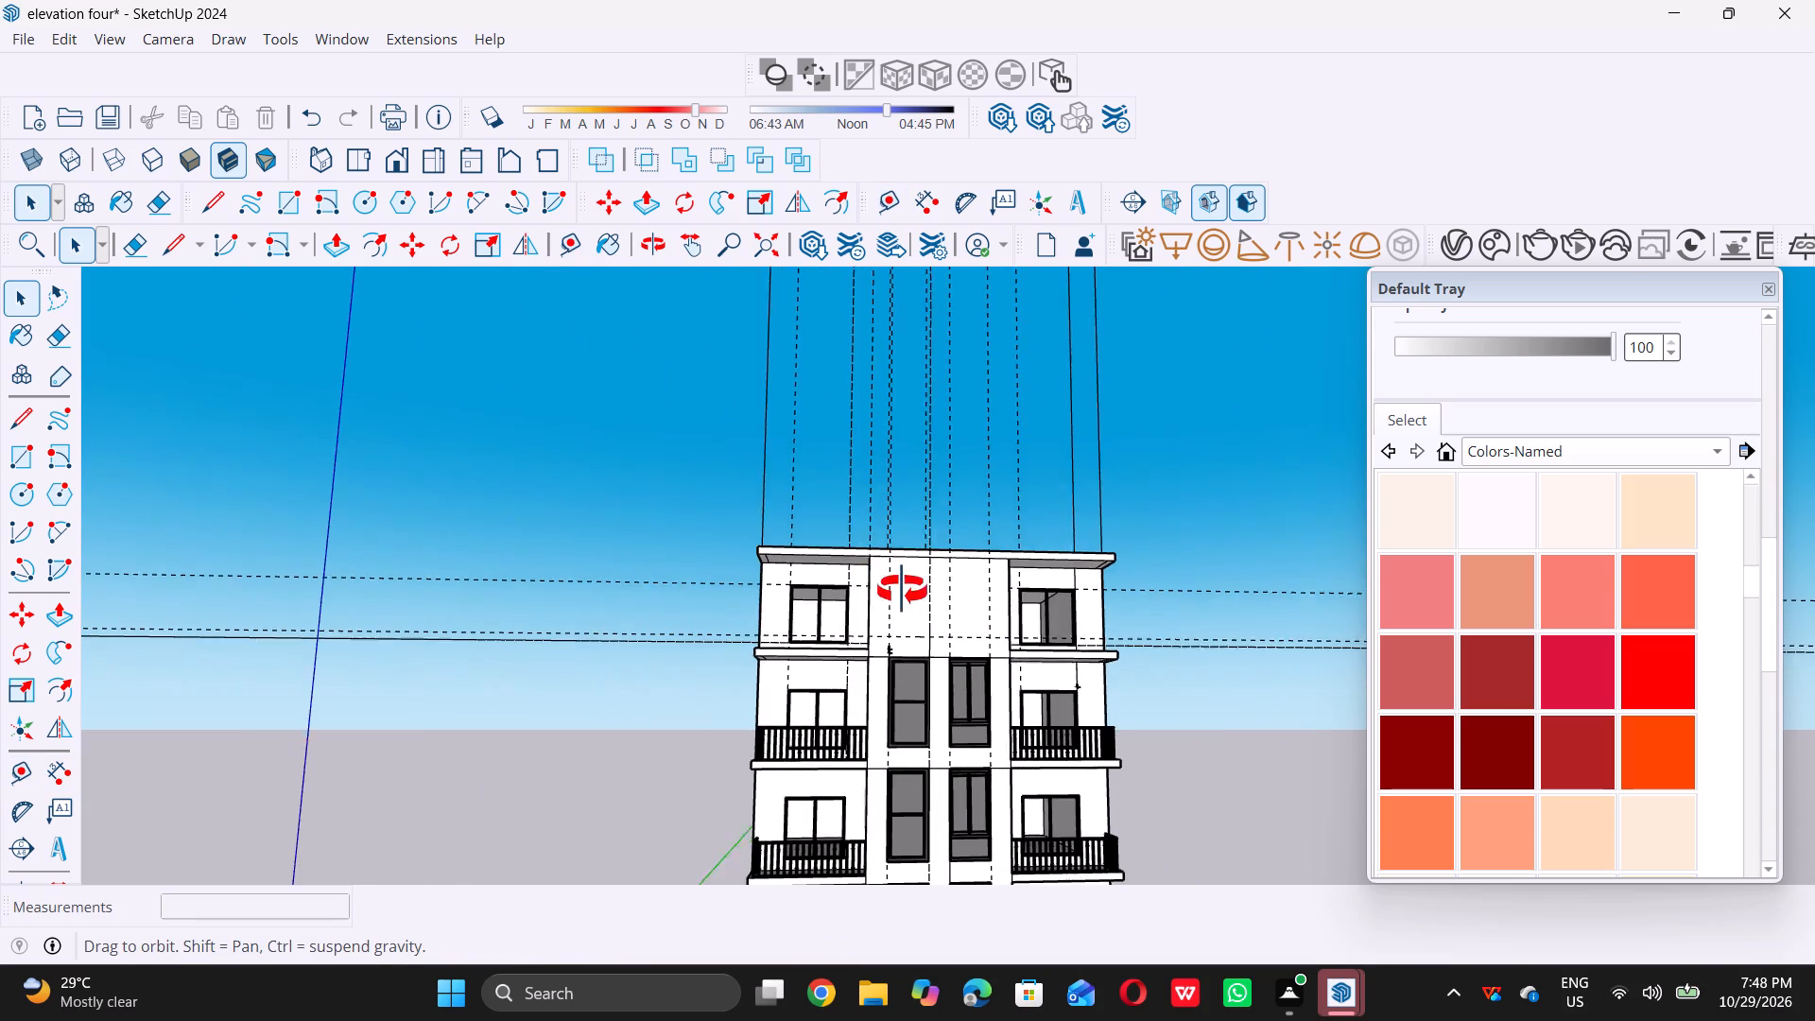
middle_click_drag(902, 590, 901, 641)
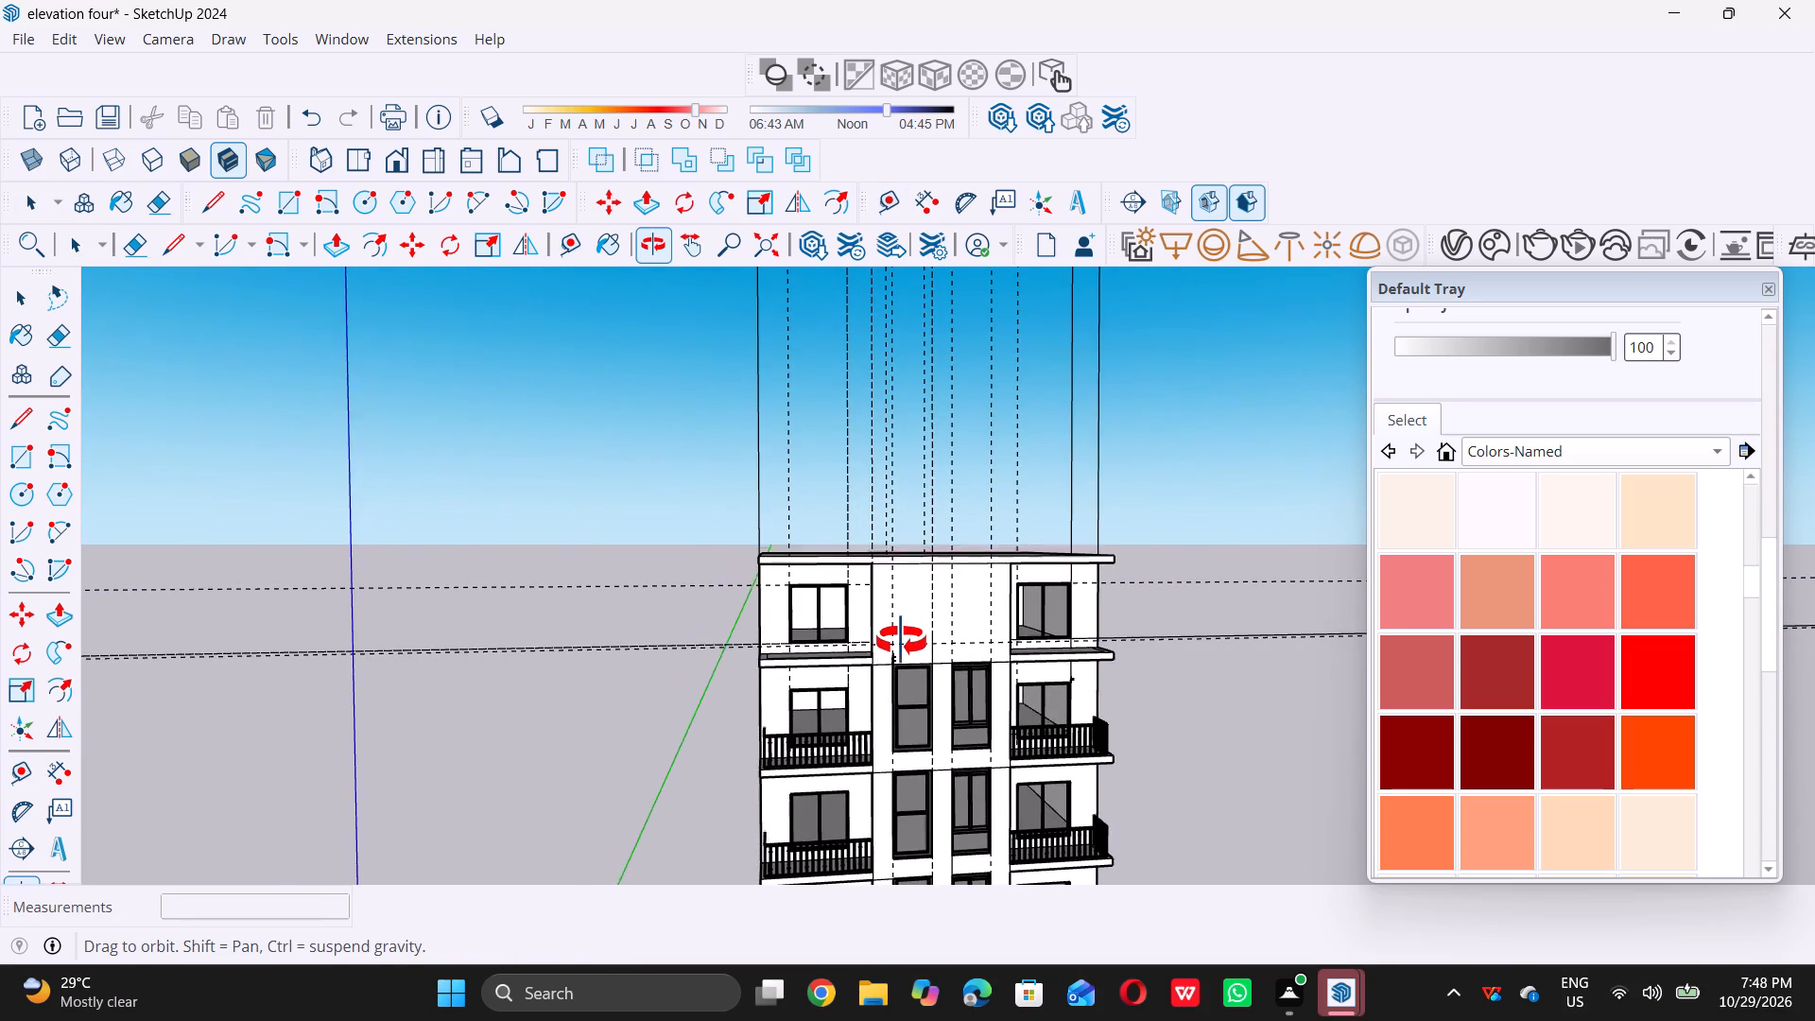
middle_click_drag(901, 641, 916, 649)
scroll(928, 587, "up", 4)
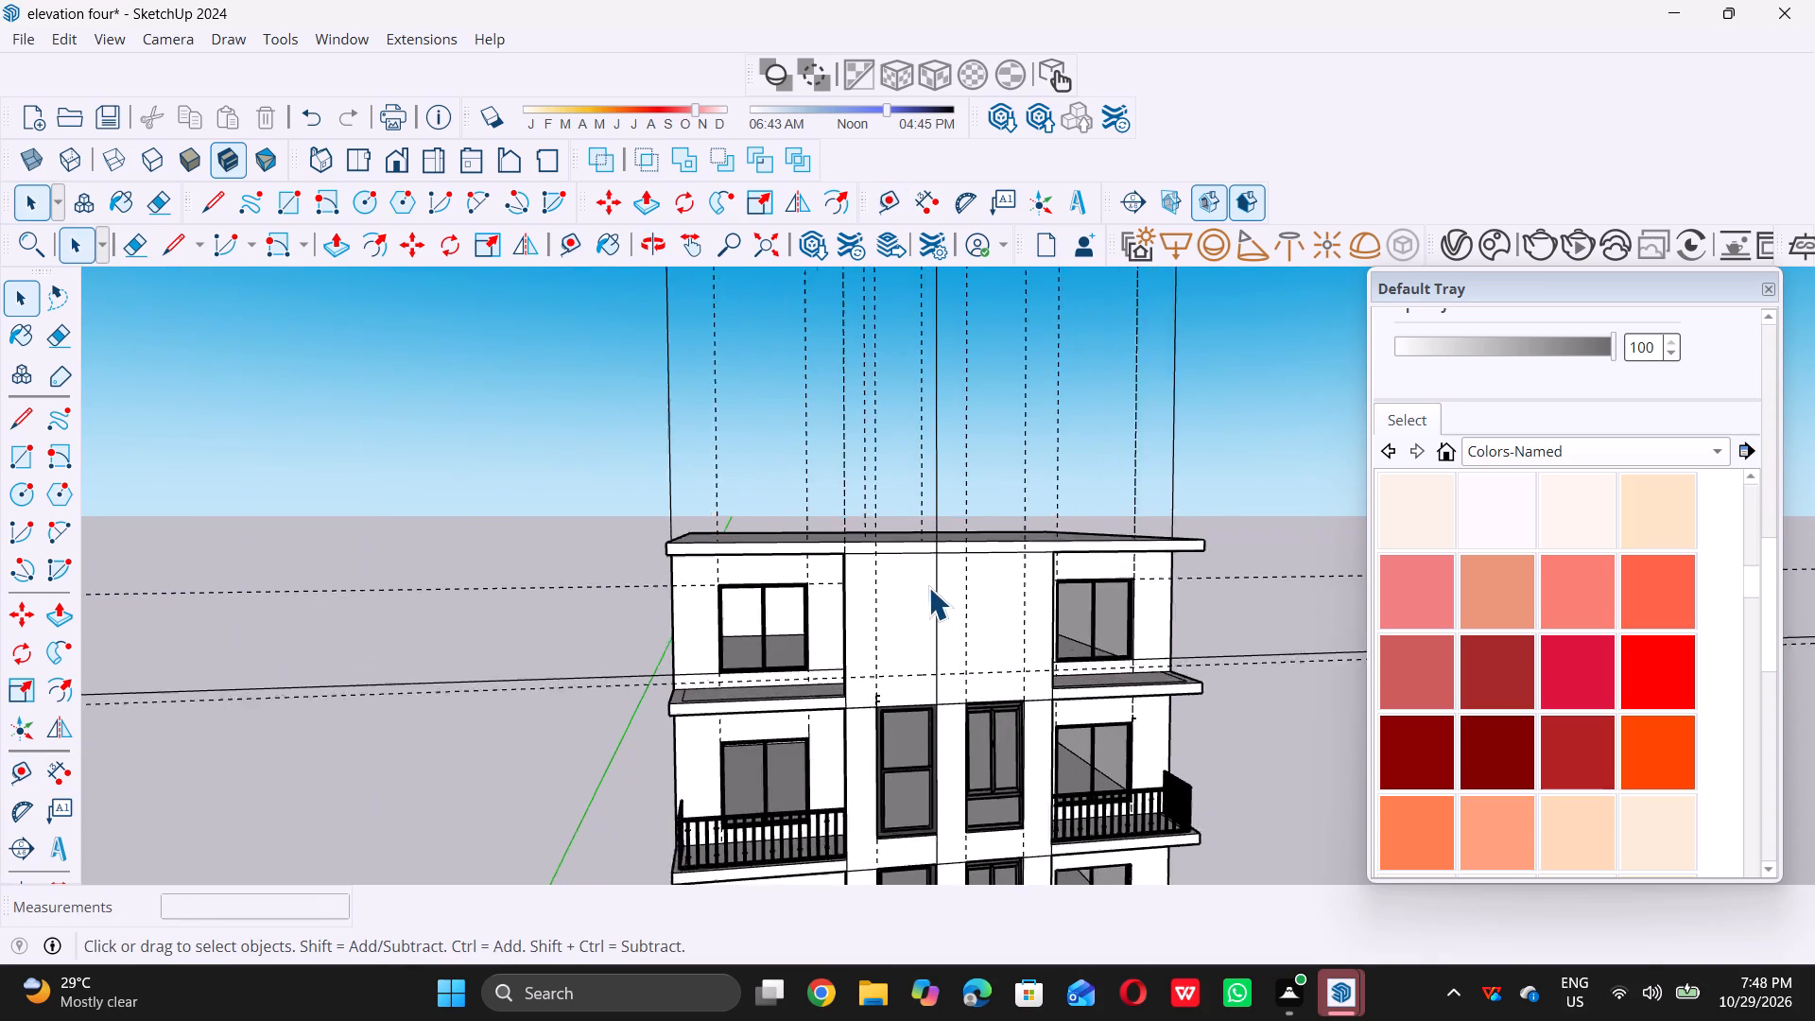
scroll(928, 587, "up", 1)
key("r")
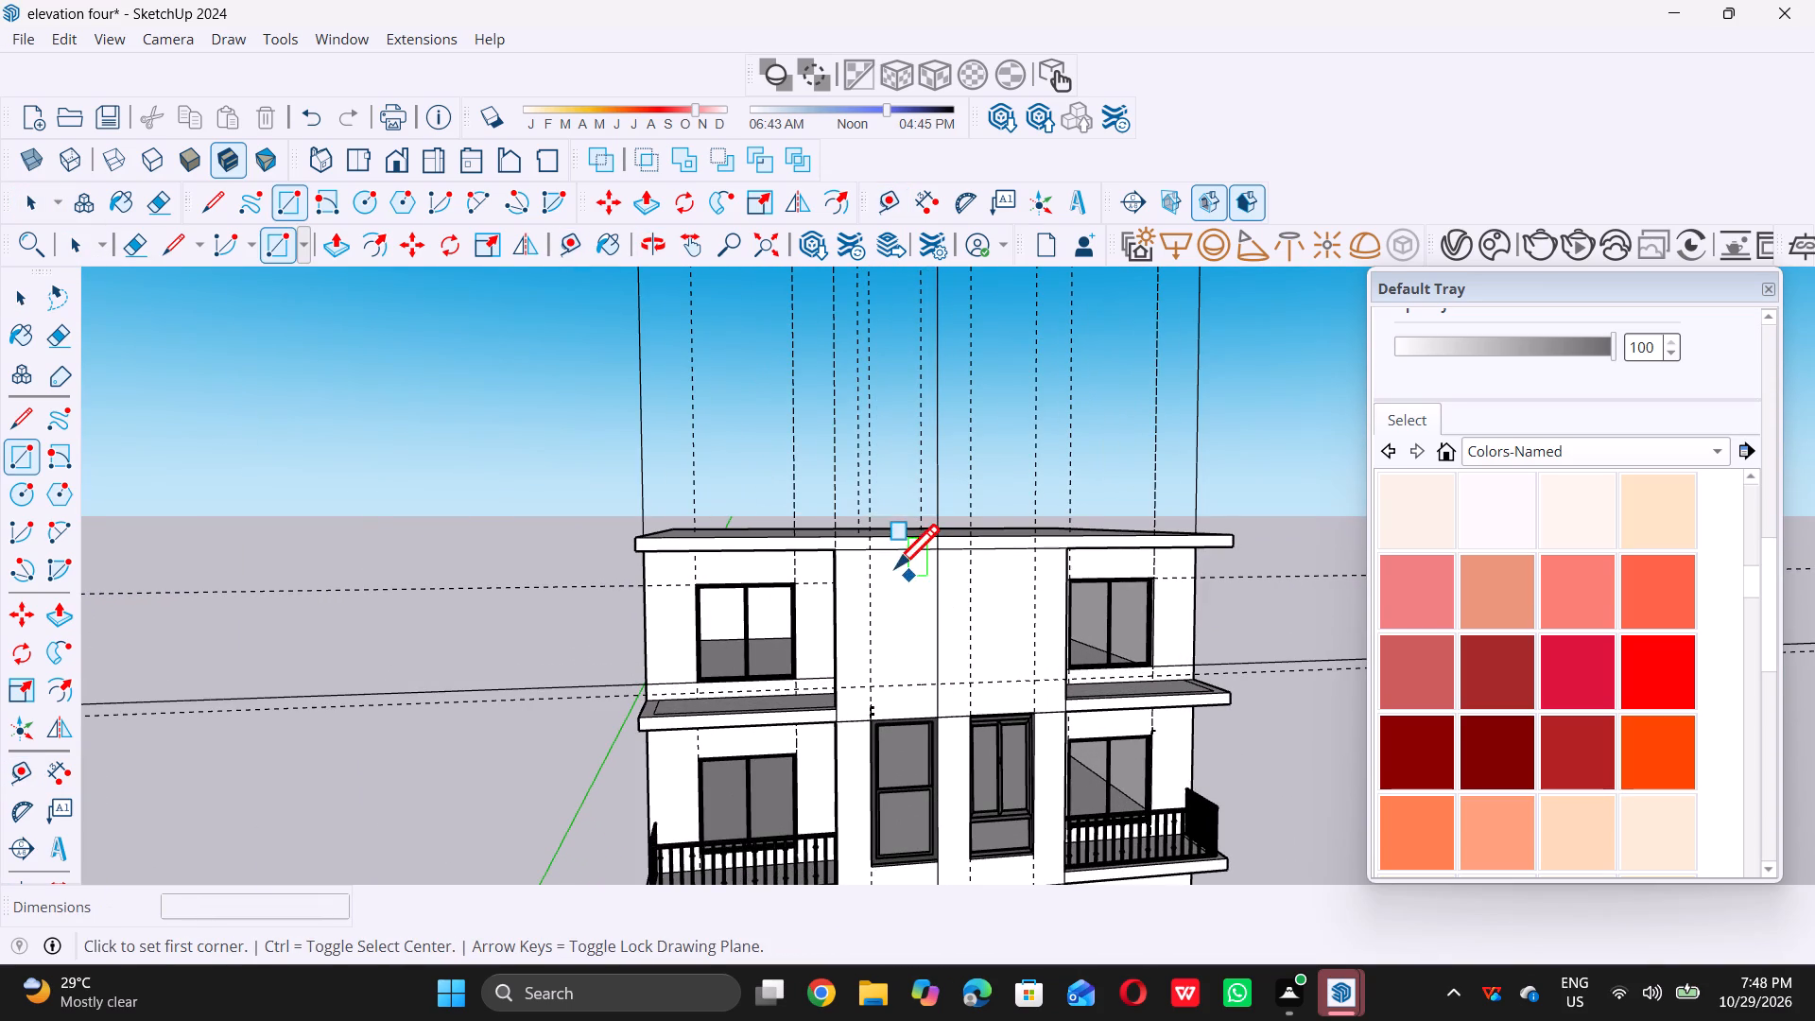
left_click(875, 547)
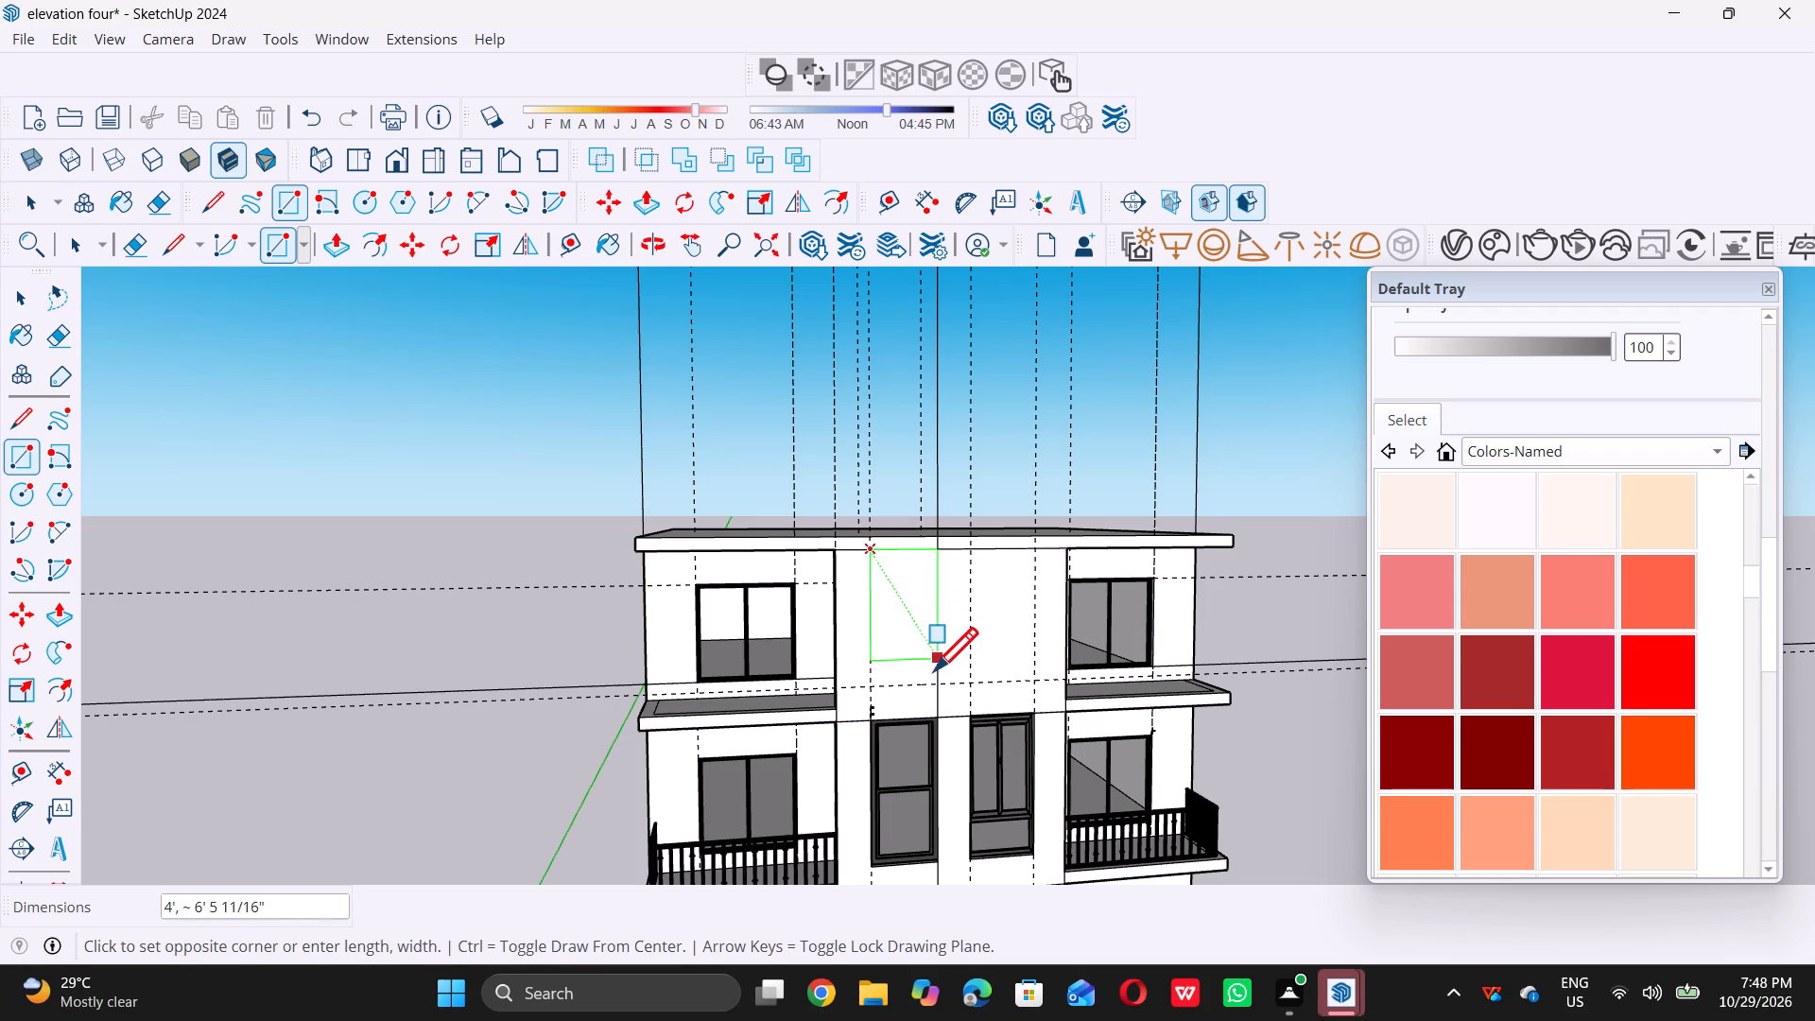
left_click(938, 684)
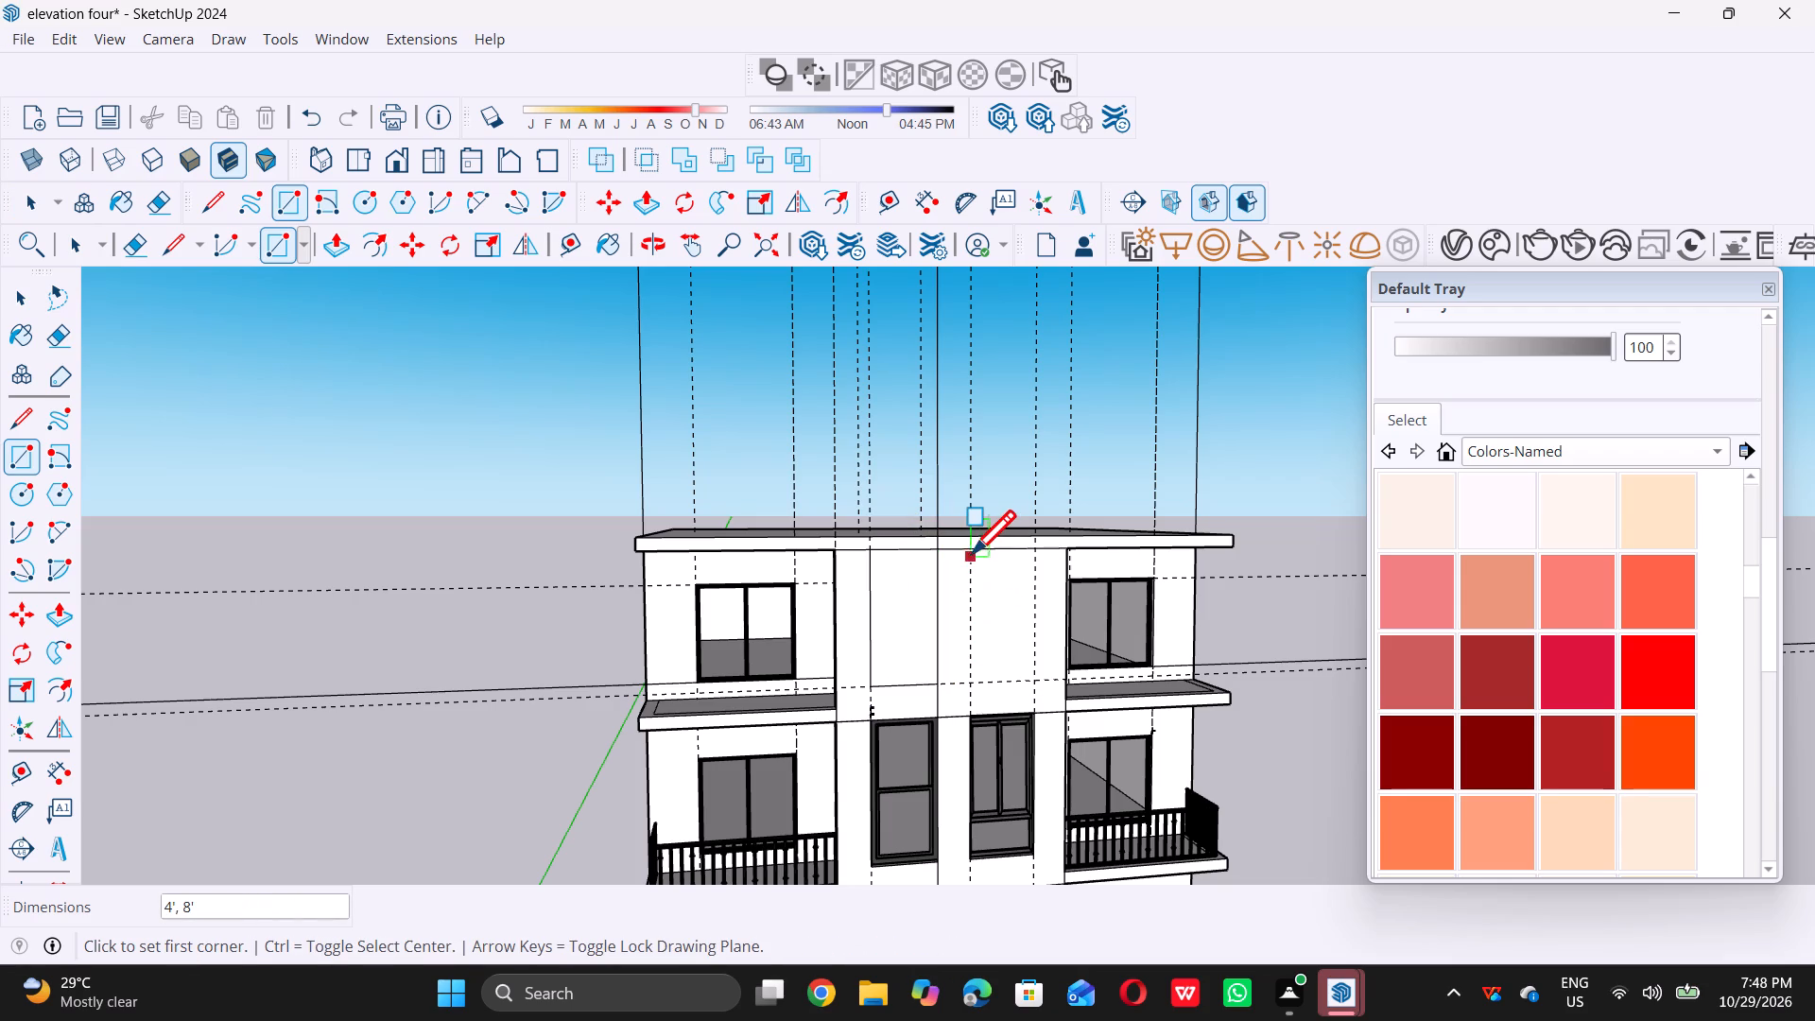
double_click(972, 552)
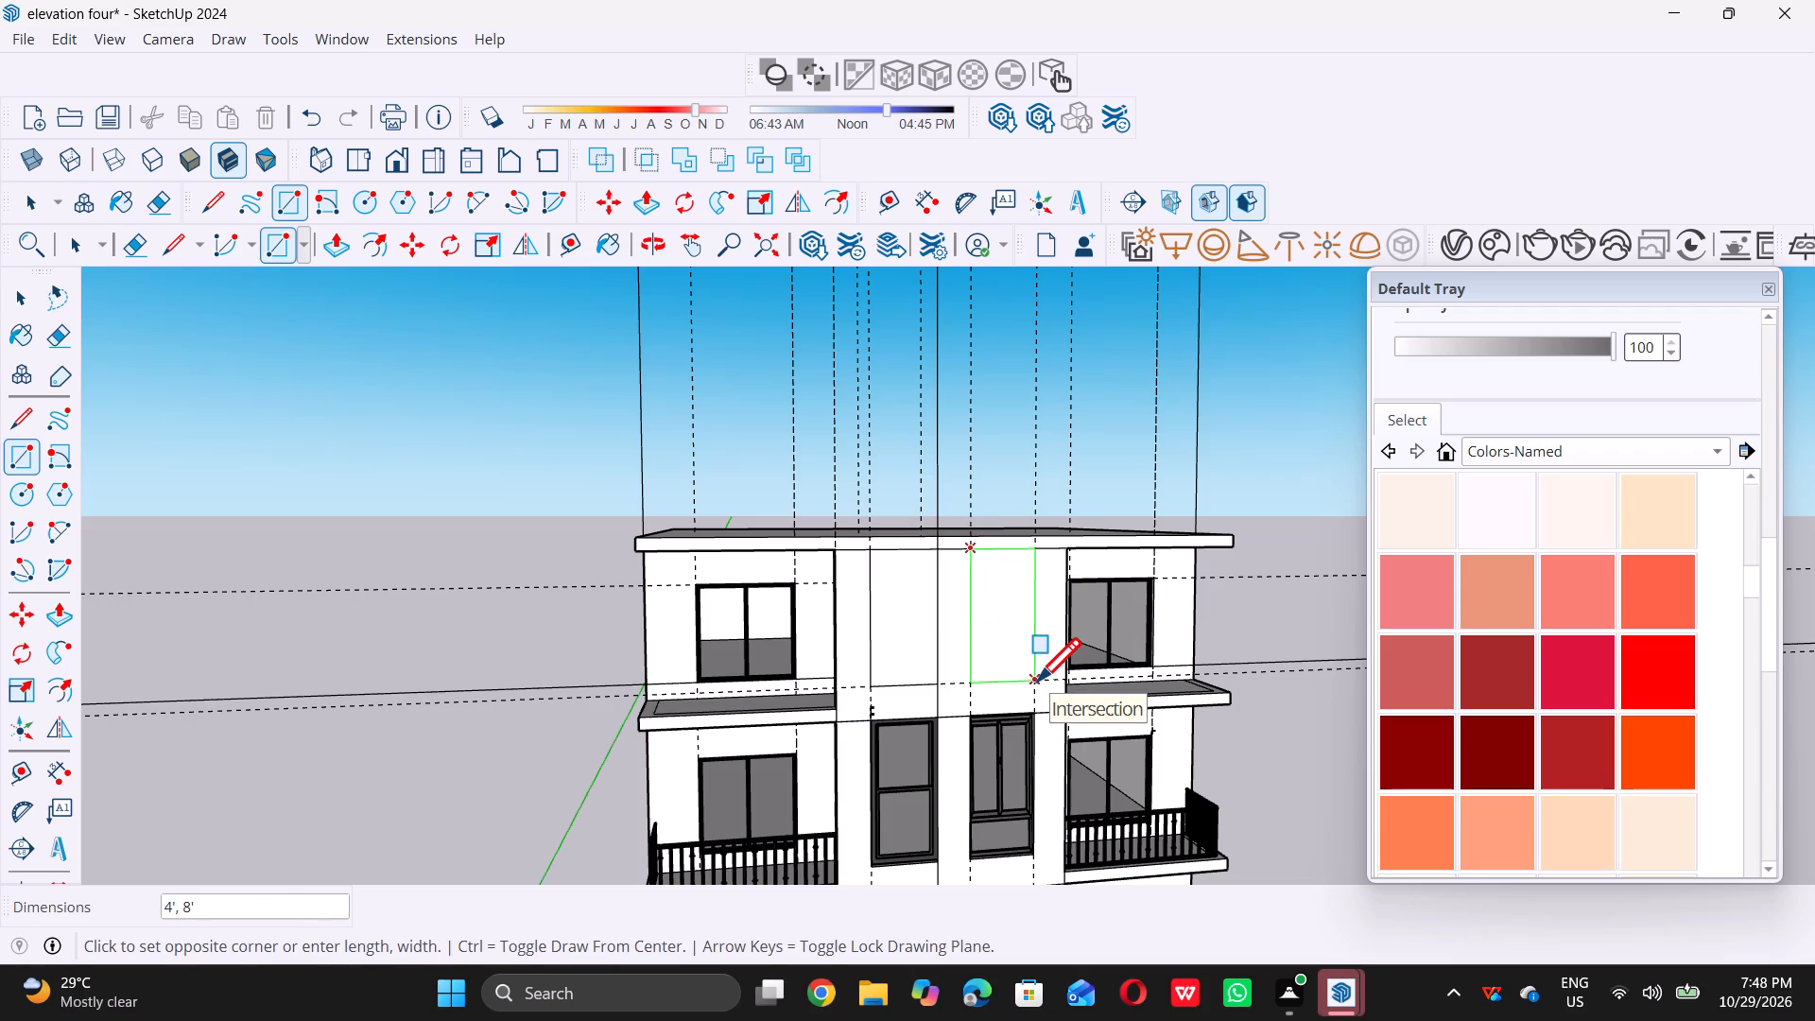
left_click(1038, 679)
key("space")
Examine the whole building's front and upper storeys from a distance and several angles.
scroll(1038, 681, "down", 5)
scroll(879, 584, "down", 4)
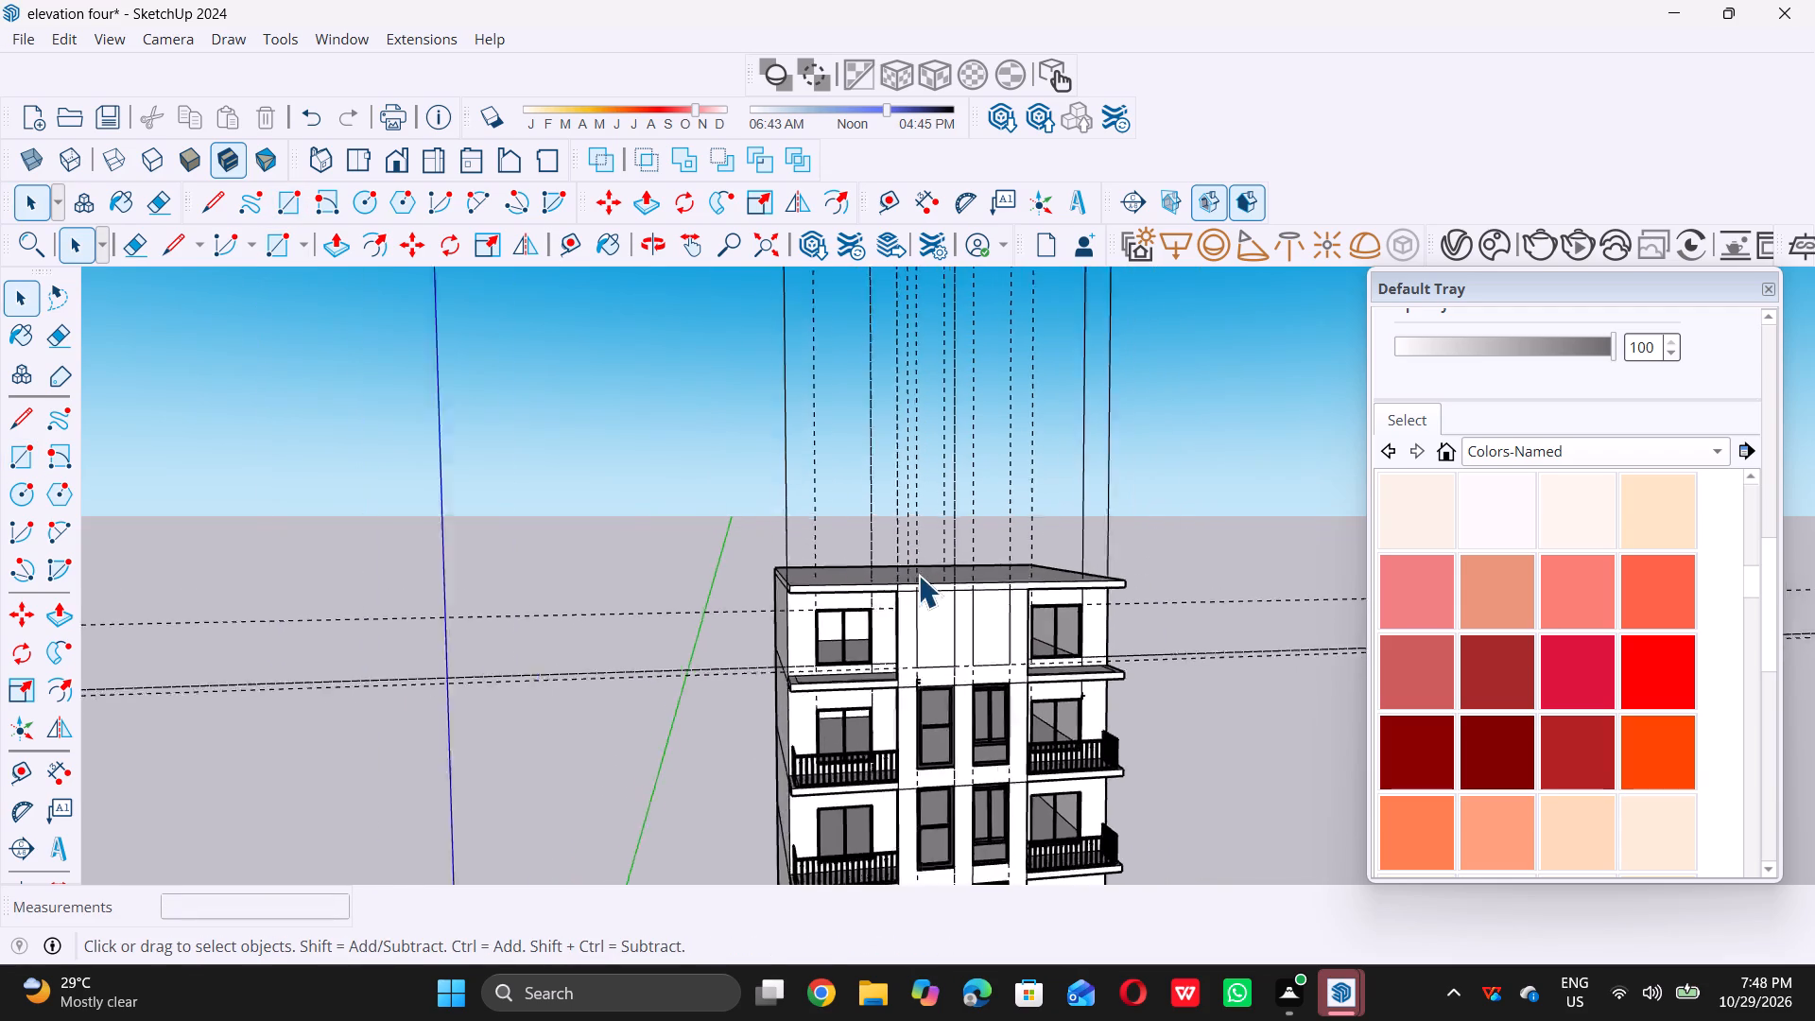
scroll(922, 577, "down", 4)
middle_click_drag(922, 577, 945, 580)
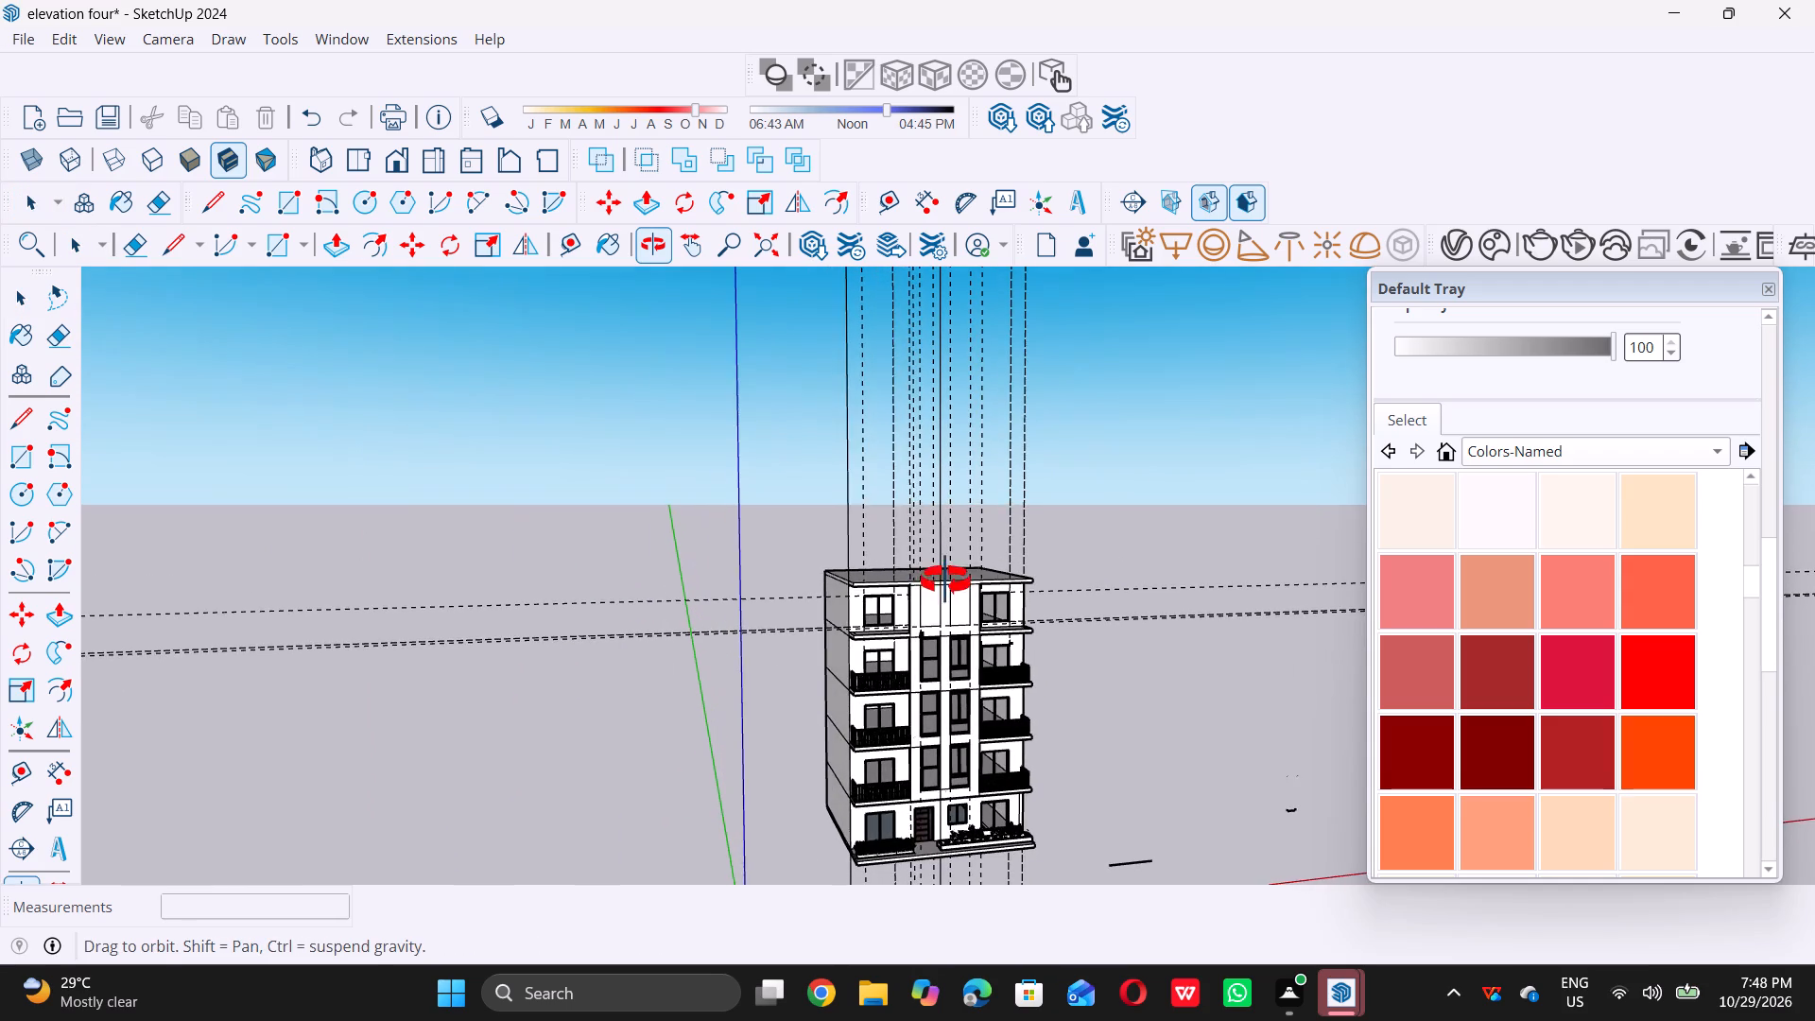
middle_click_drag(945, 580, 939, 564)
scroll(943, 567, "up", 4)
scroll(944, 566, "down", 5)
middle_click_drag(861, 656, 955, 676)
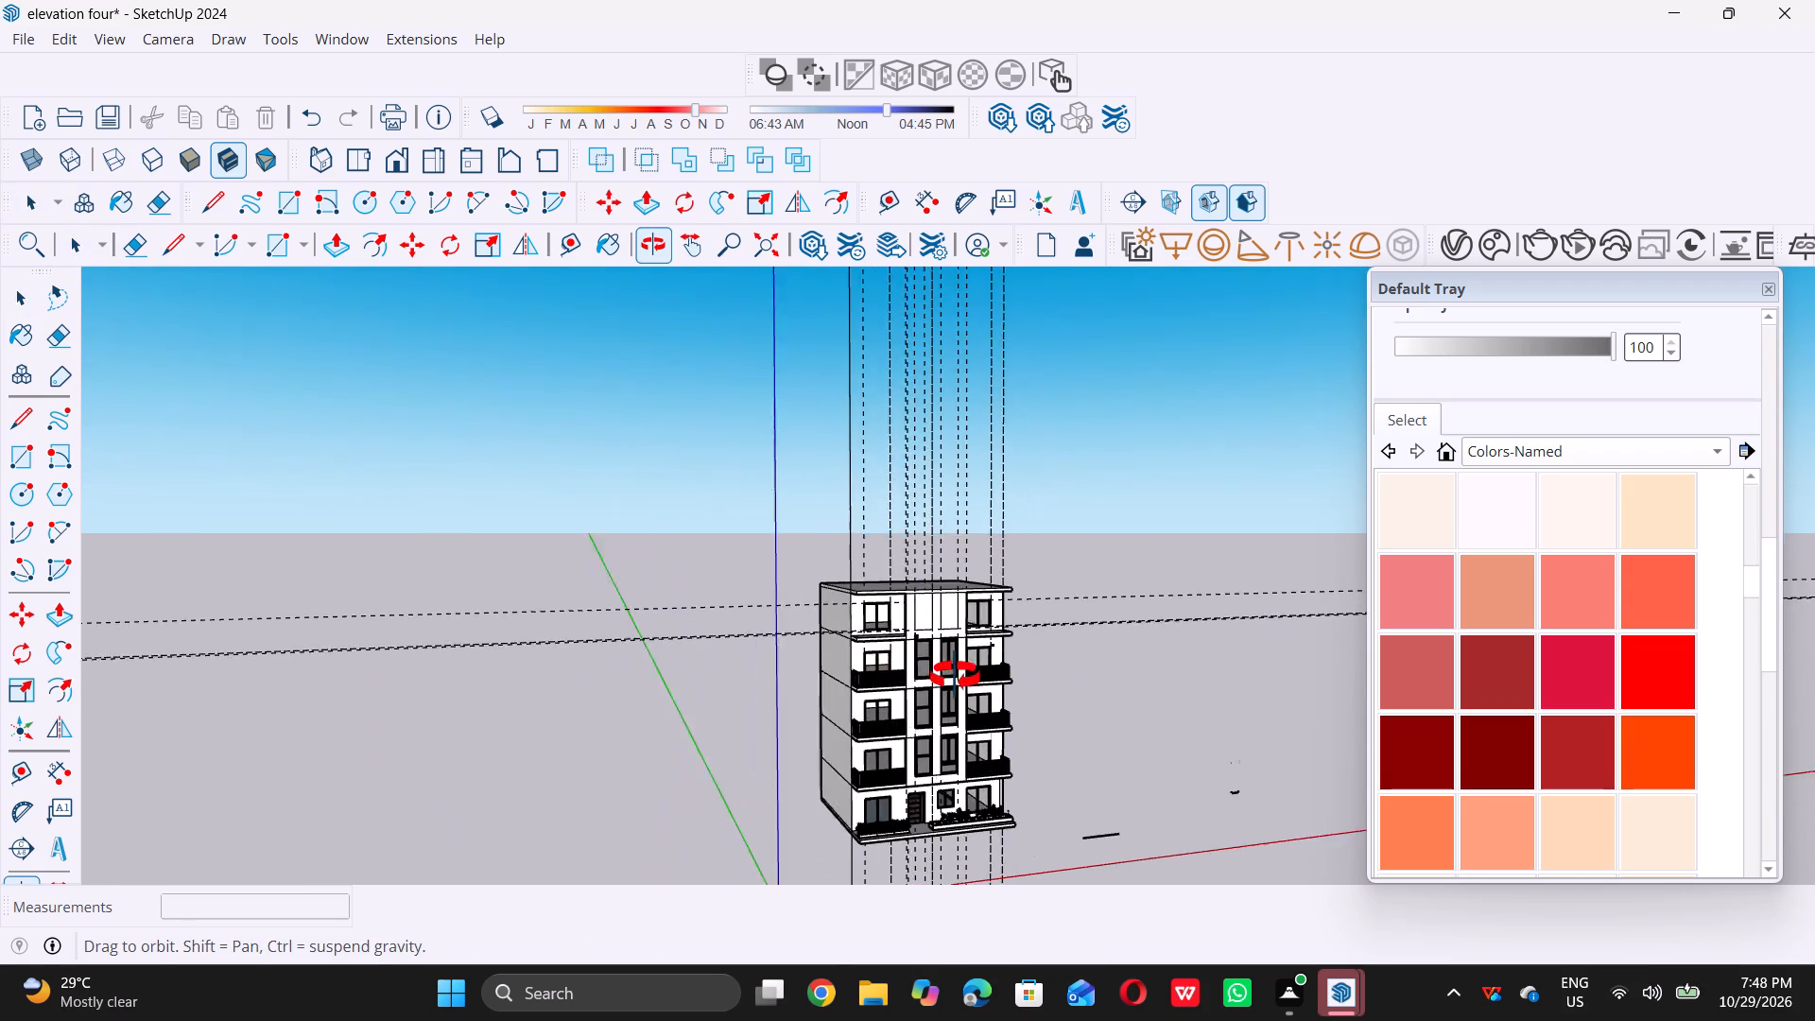
middle_click_drag(955, 676, 990, 692)
Push the left 4' by 8' rectangle on the front panel back 9" to cut an opening.
scroll(975, 630, "up", 7)
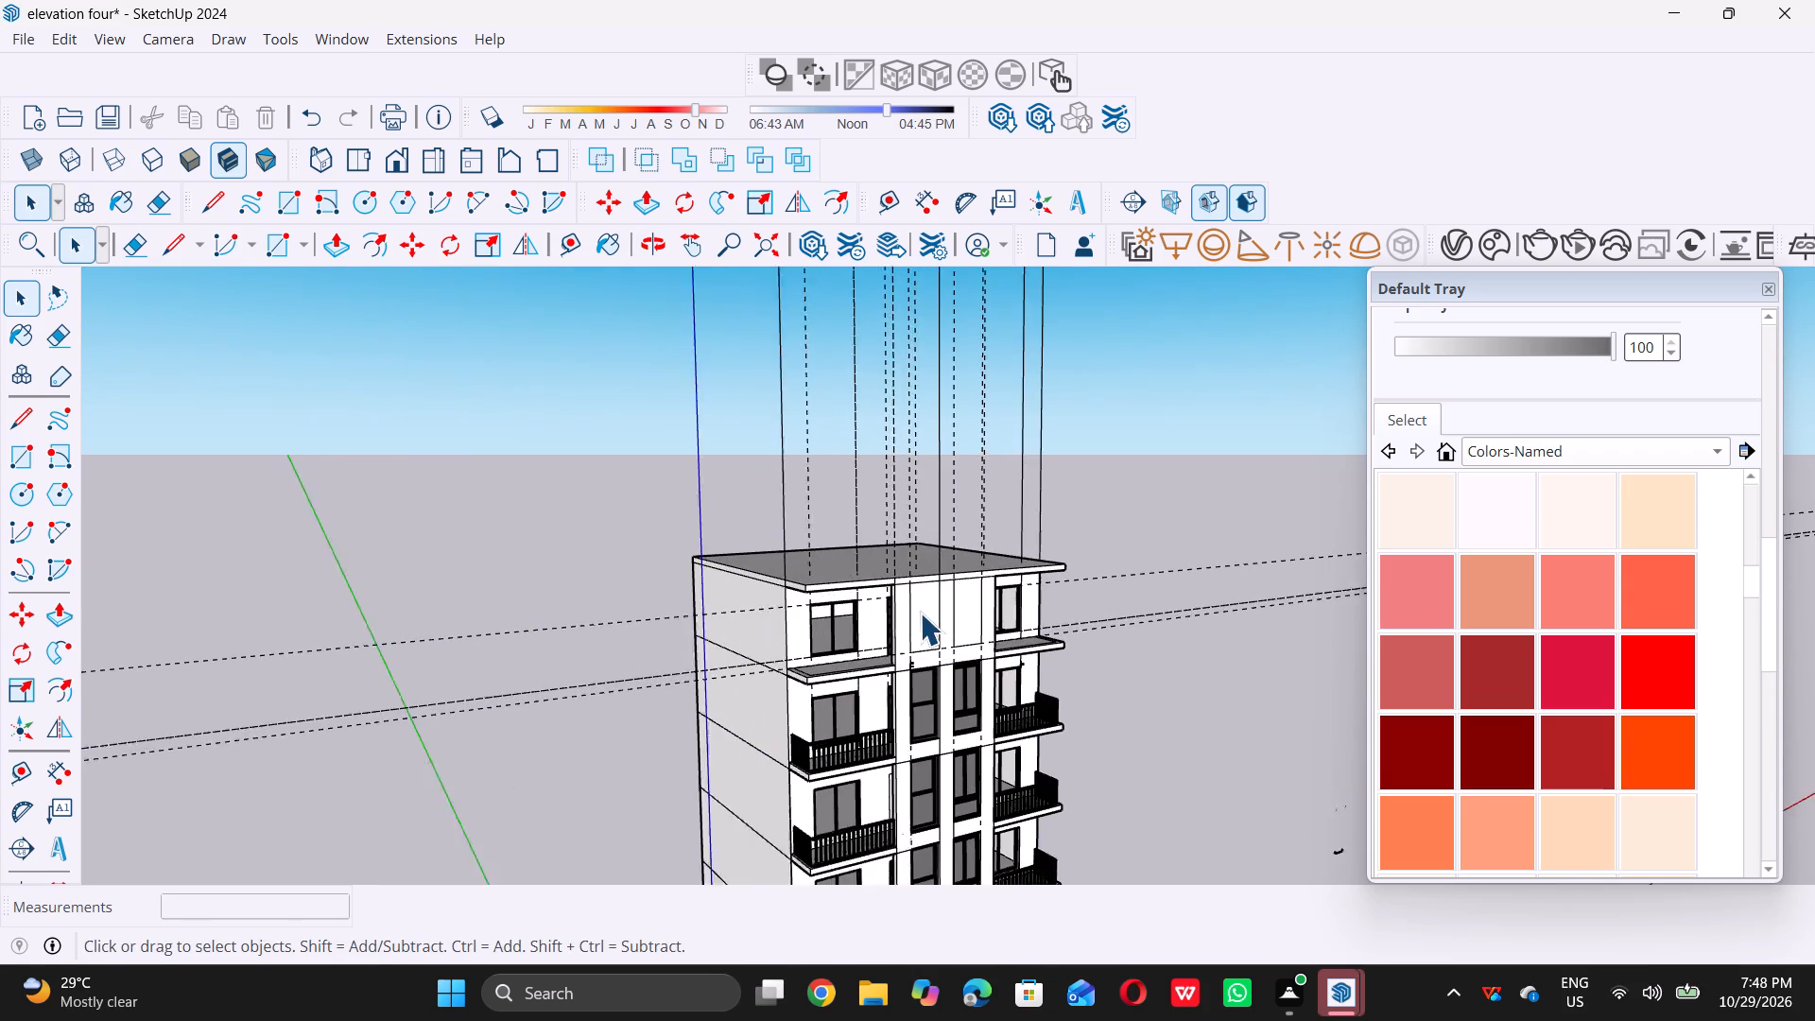
middle_click_drag(859, 647, 899, 649)
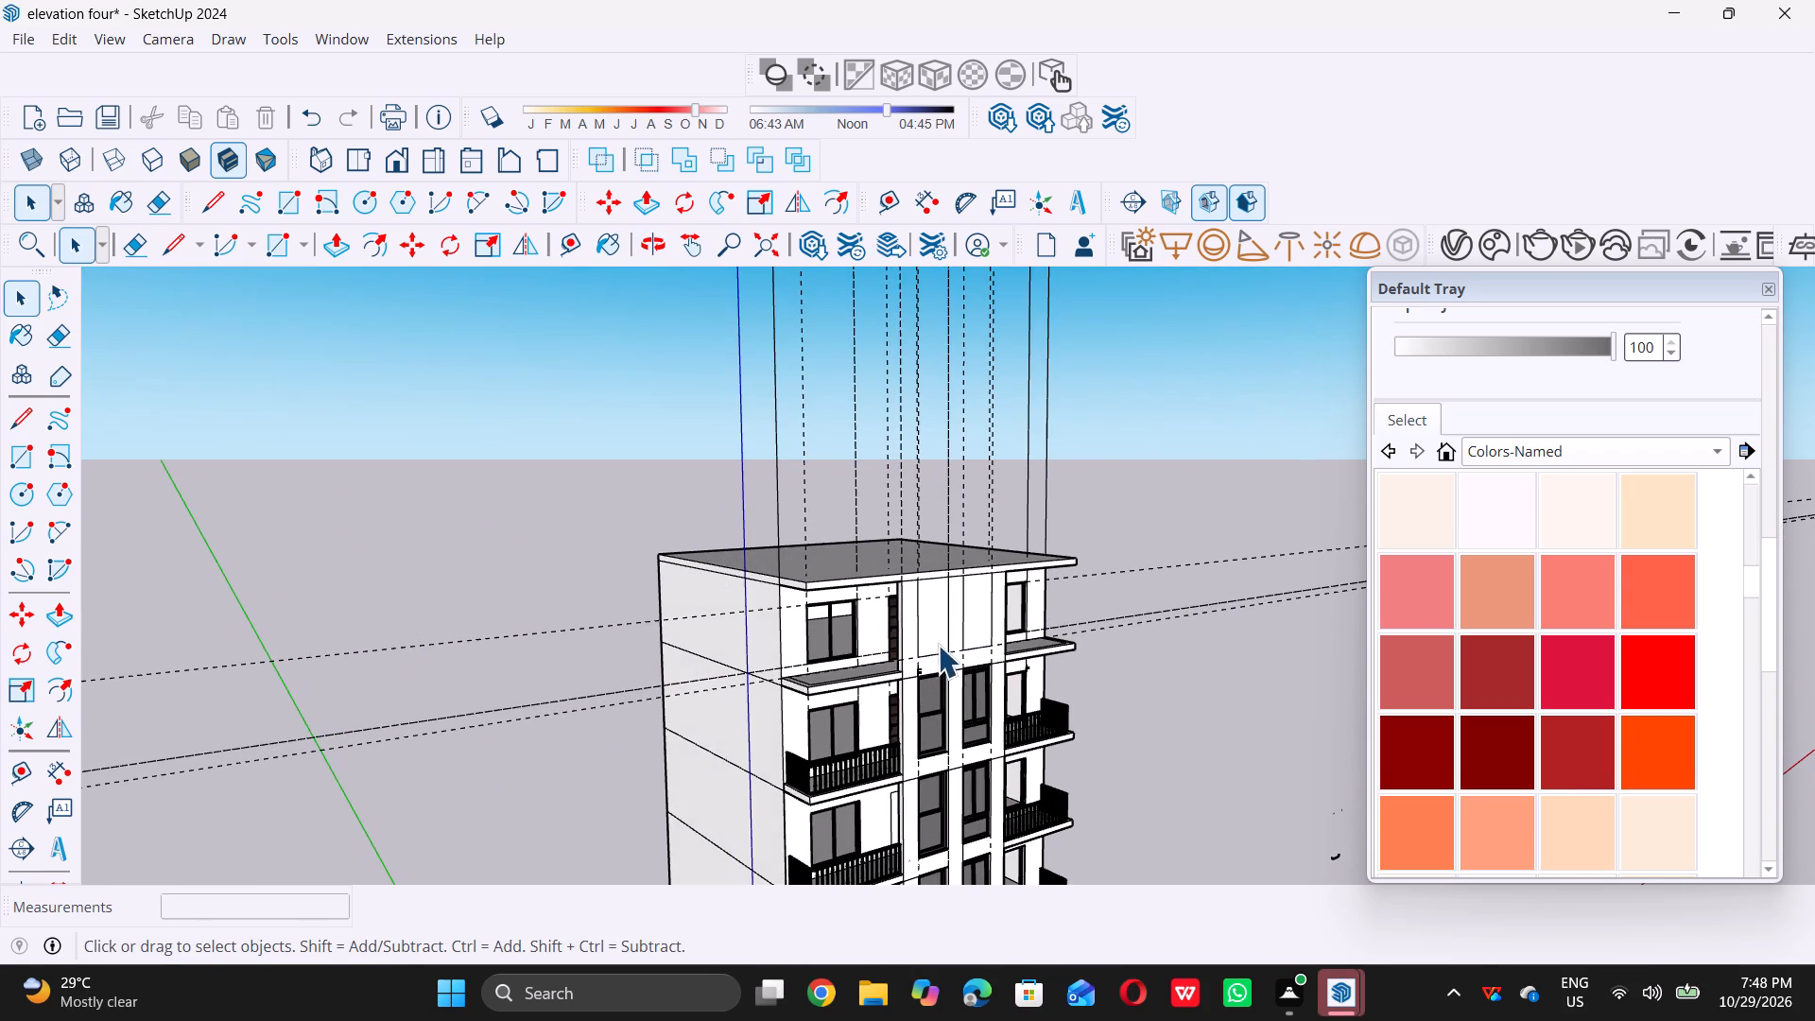
scroll(909, 611, "up", 9)
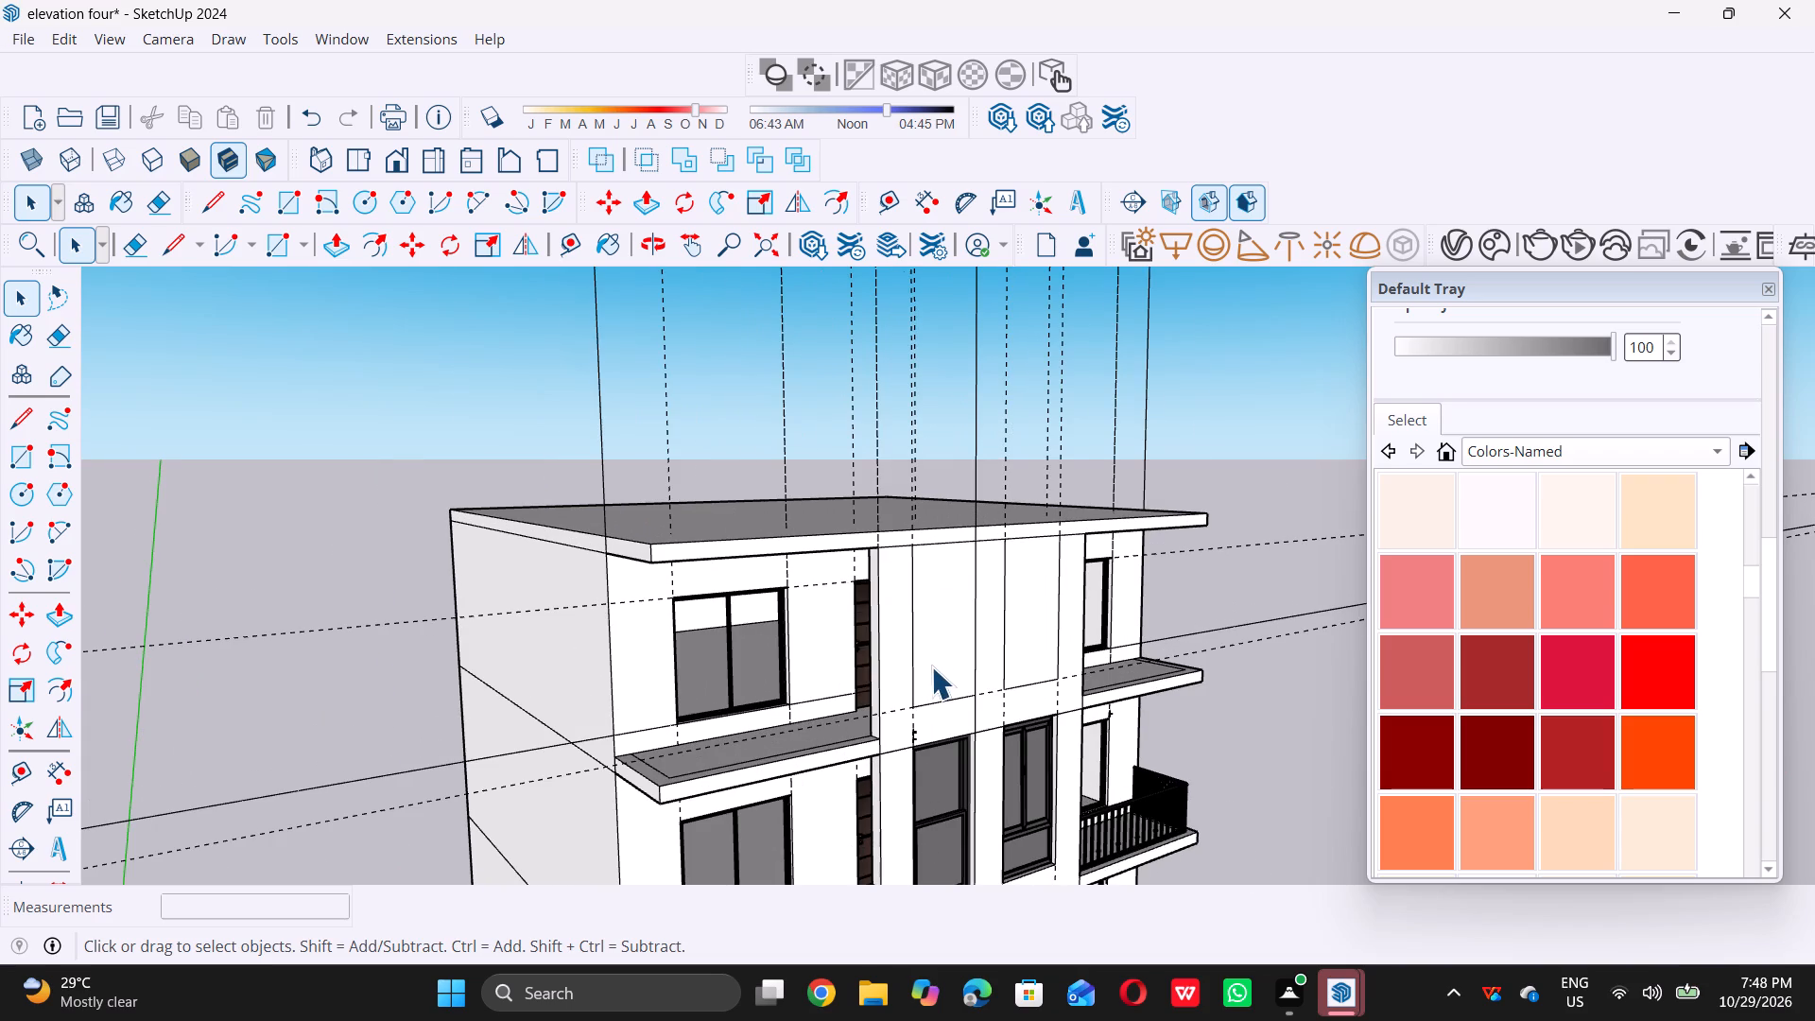
scroll(931, 666, "up", 4)
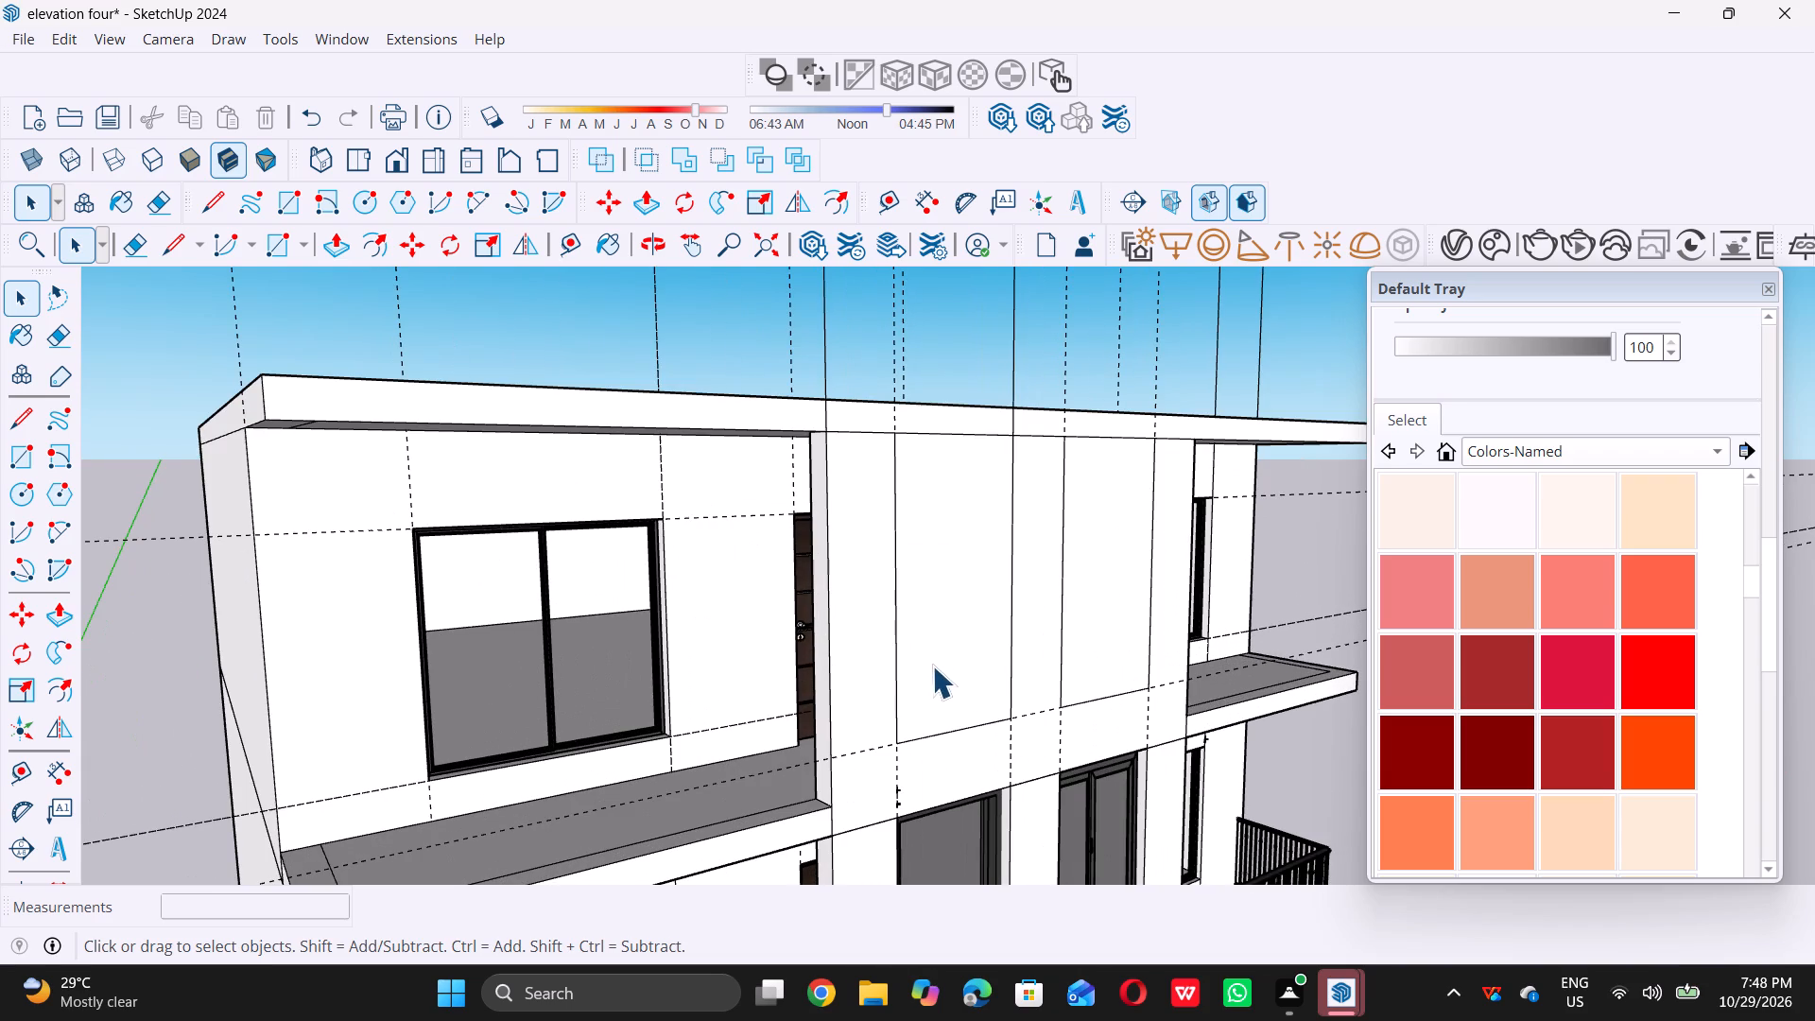
double_click(932, 666)
key("p")
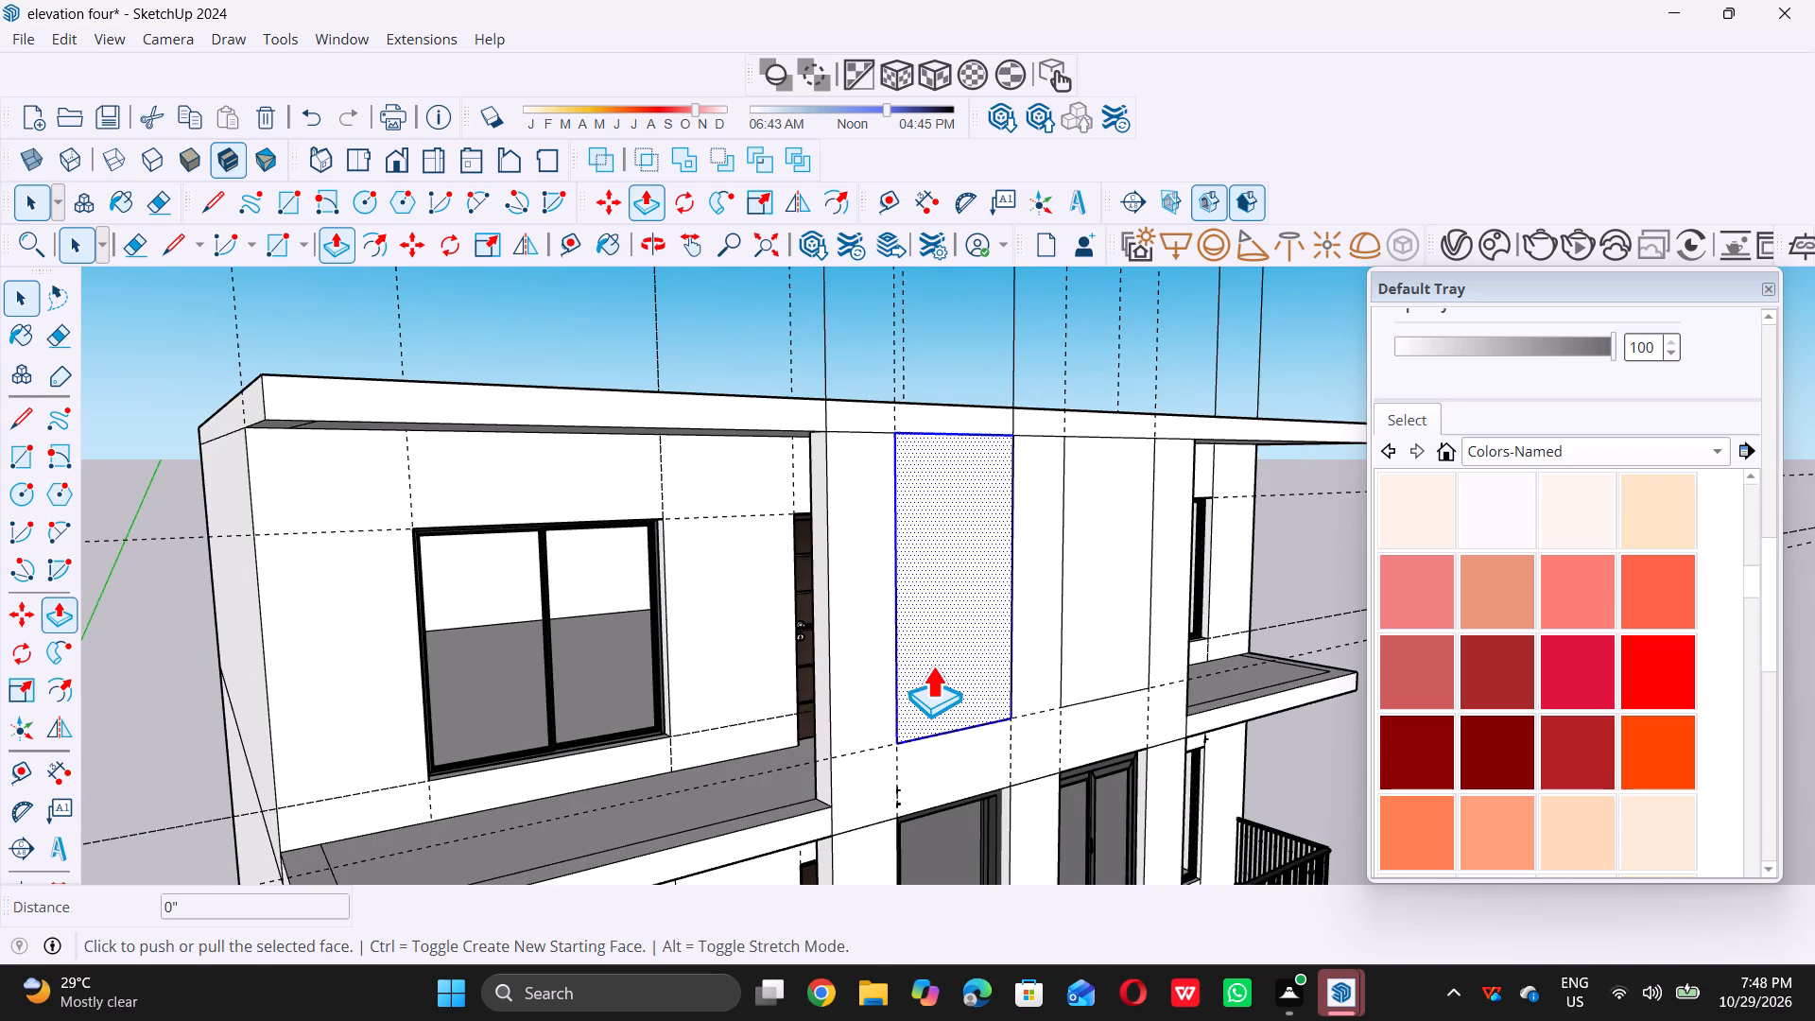
left_click(932, 666)
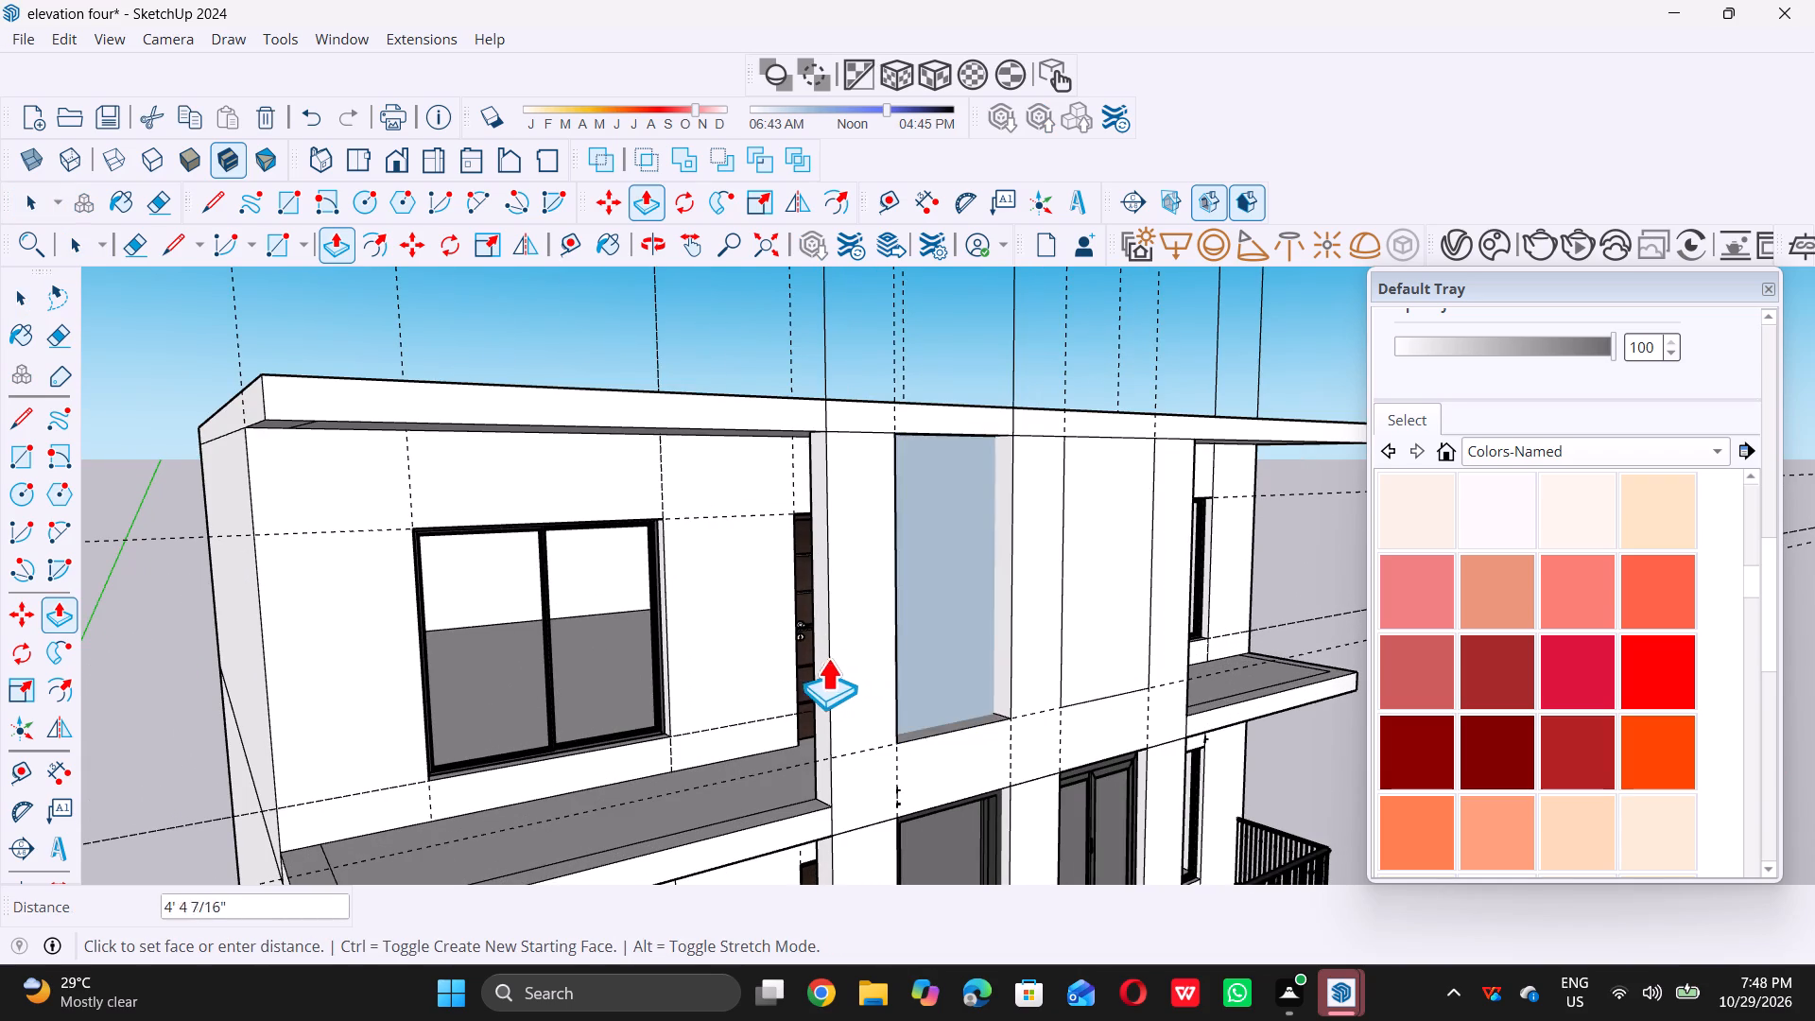
double_click(812, 649)
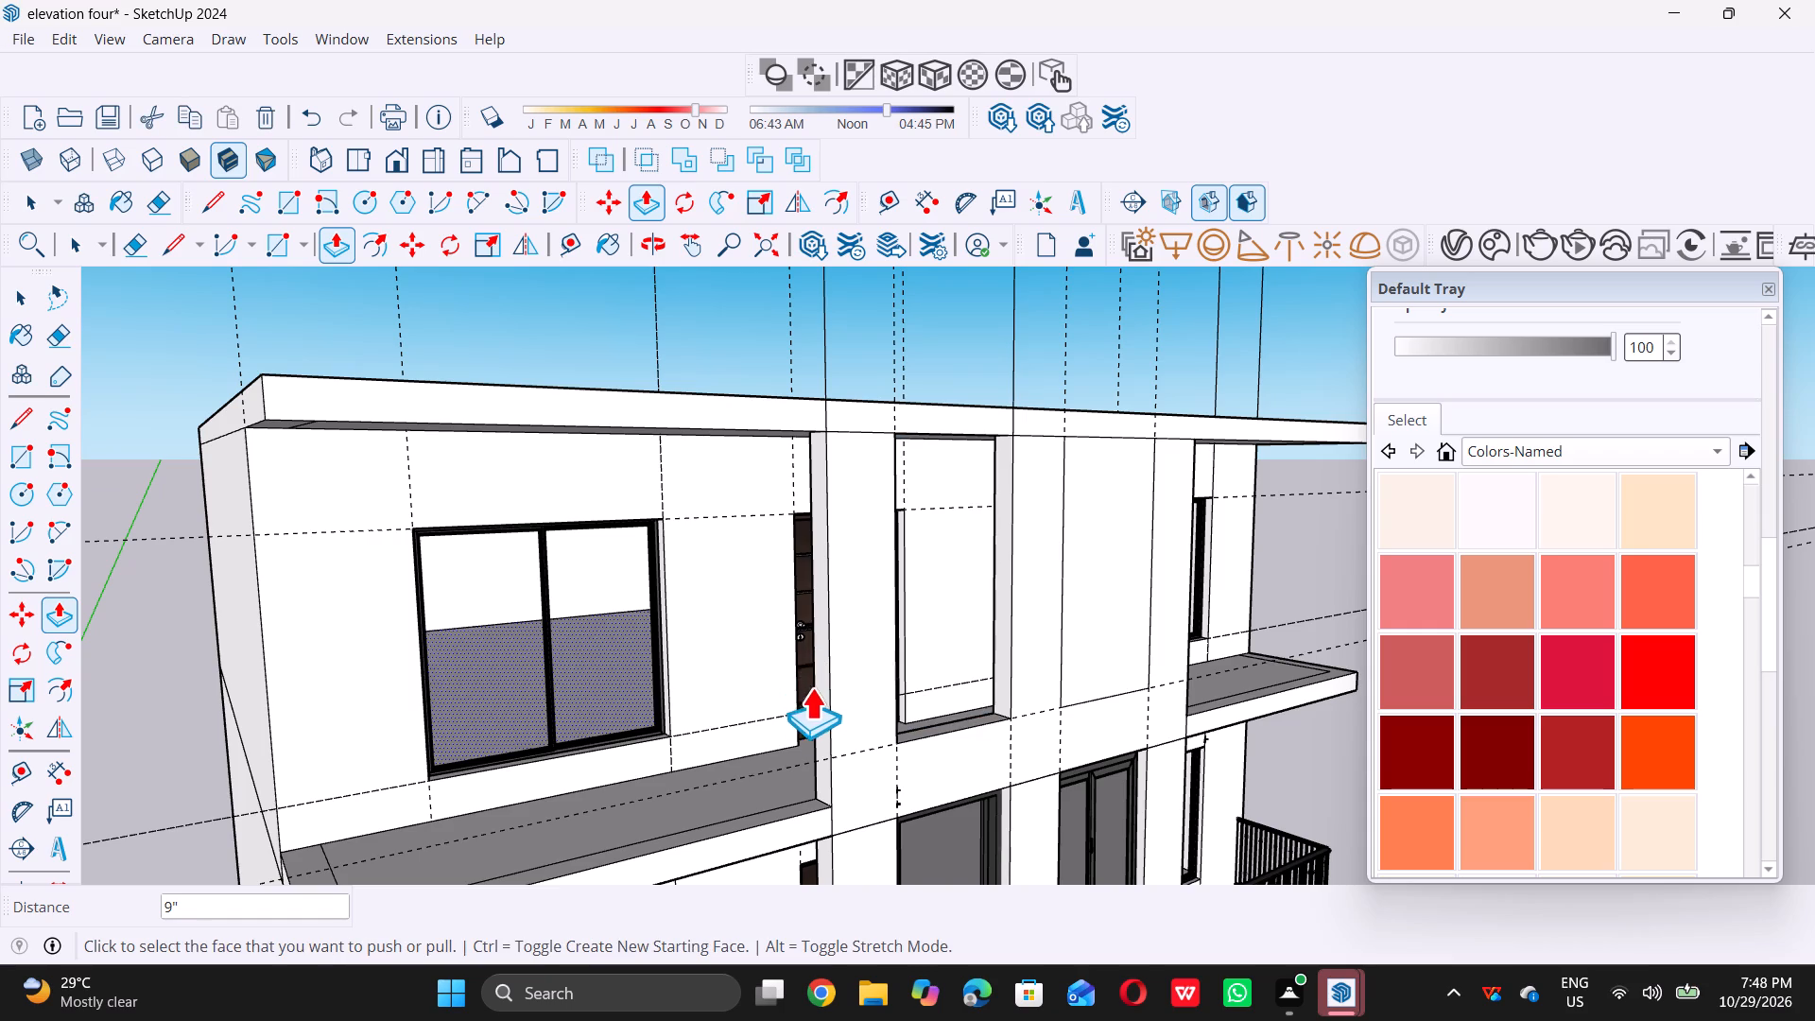
Push the right 4' by 8' rectangle on the front panel back 9" to cut a matching opening.
scroll(813, 694, "down", 7)
scroll(986, 632, "up", 4)
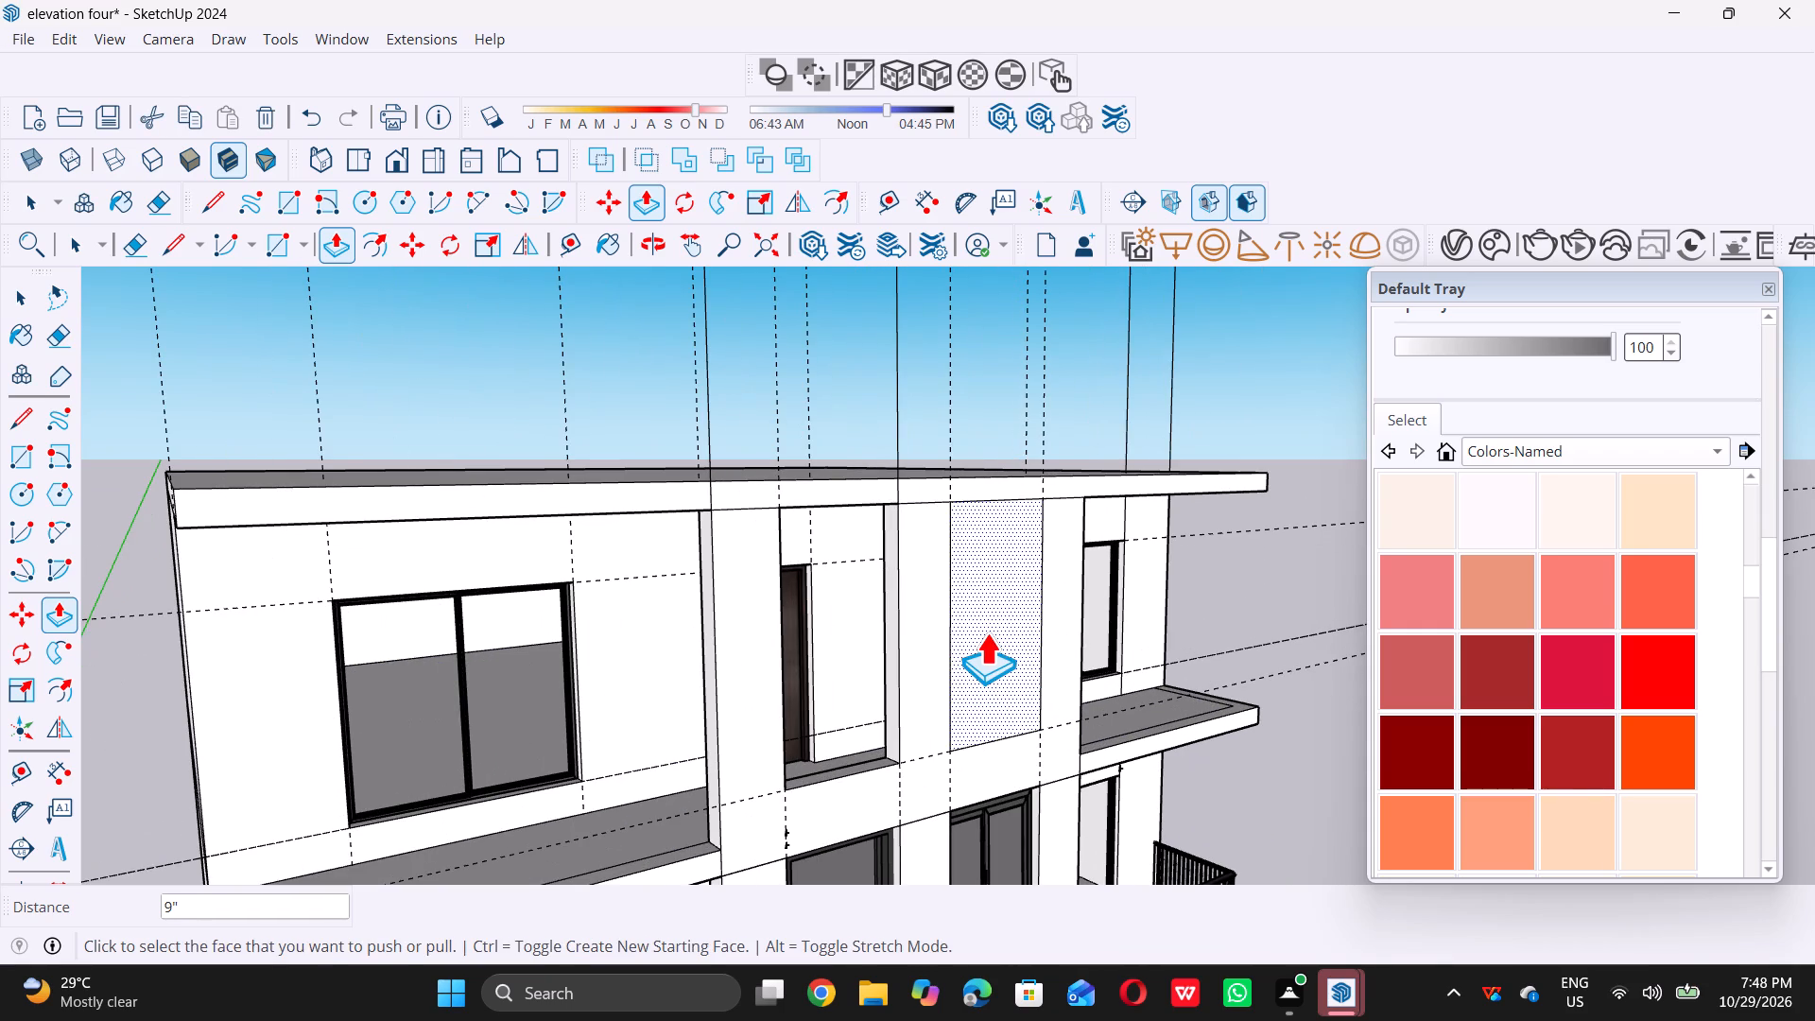
left_click(986, 632)
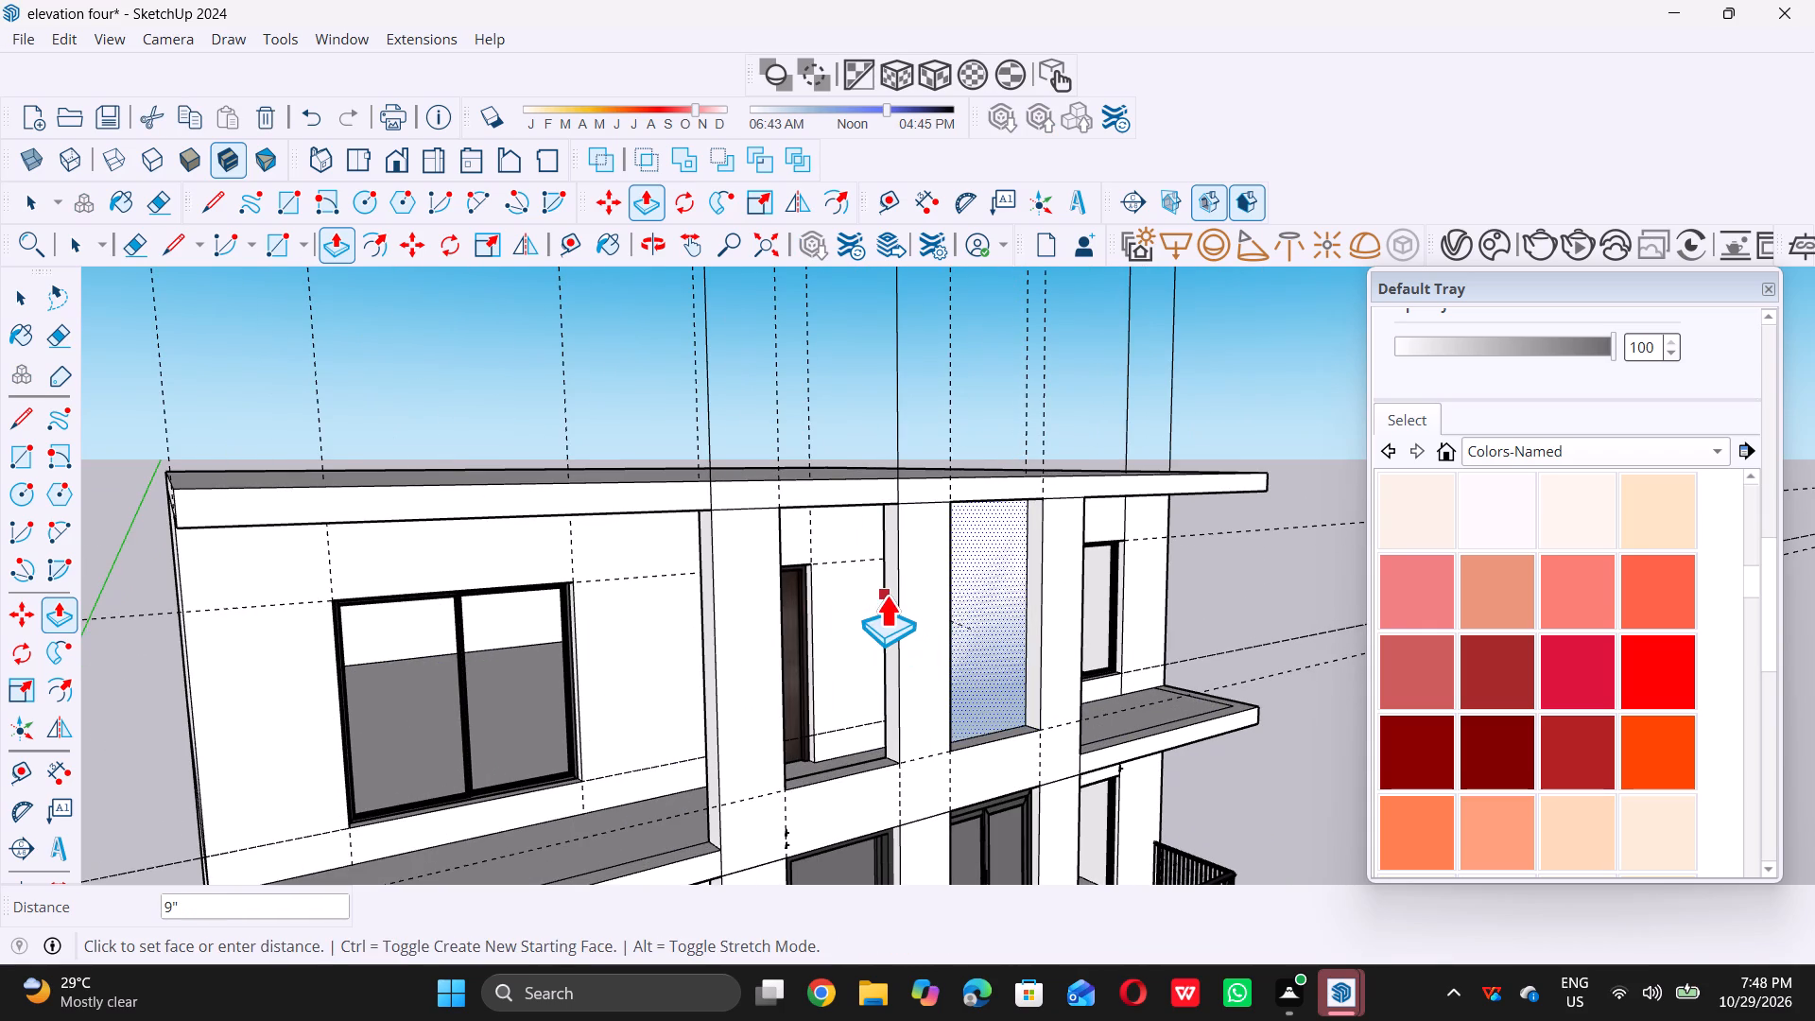
double_click(886, 590)
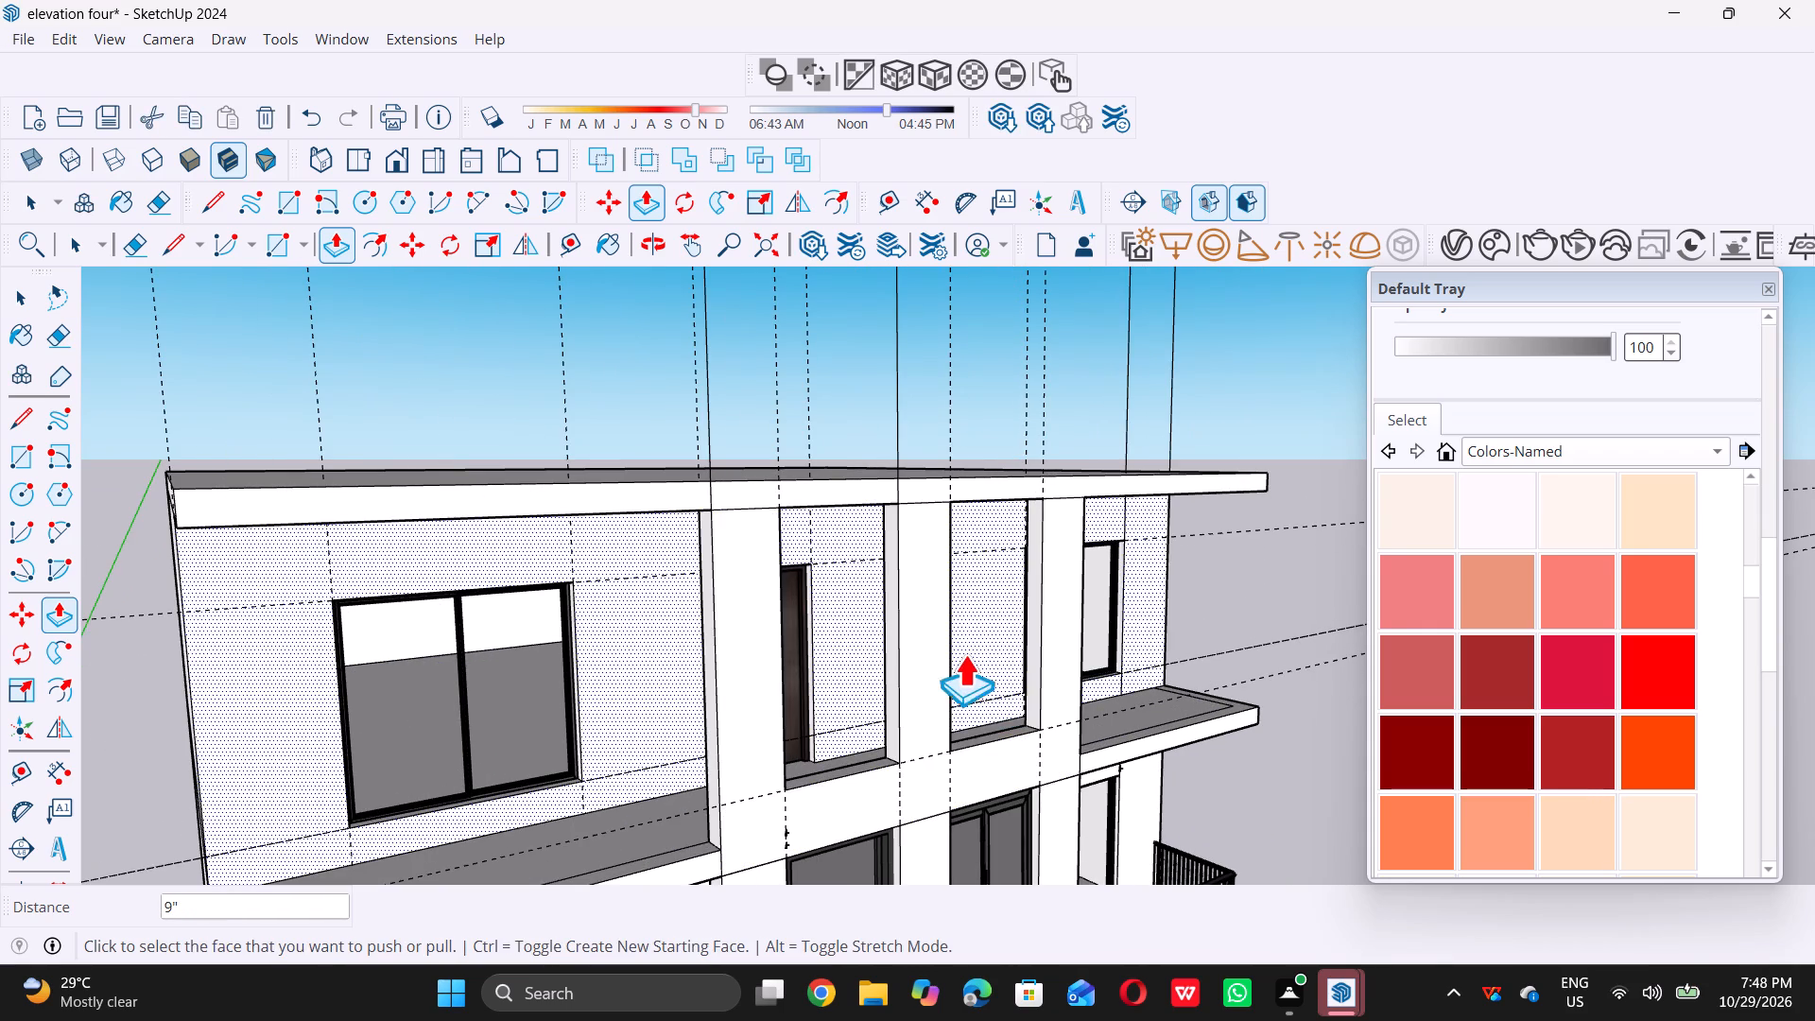
key("space")
Copy the top-floor left central window 10' 9" straight up from its lower corner into the left opening above it.
scroll(955, 662, "down", 5)
scroll(1046, 665, "down", 6)
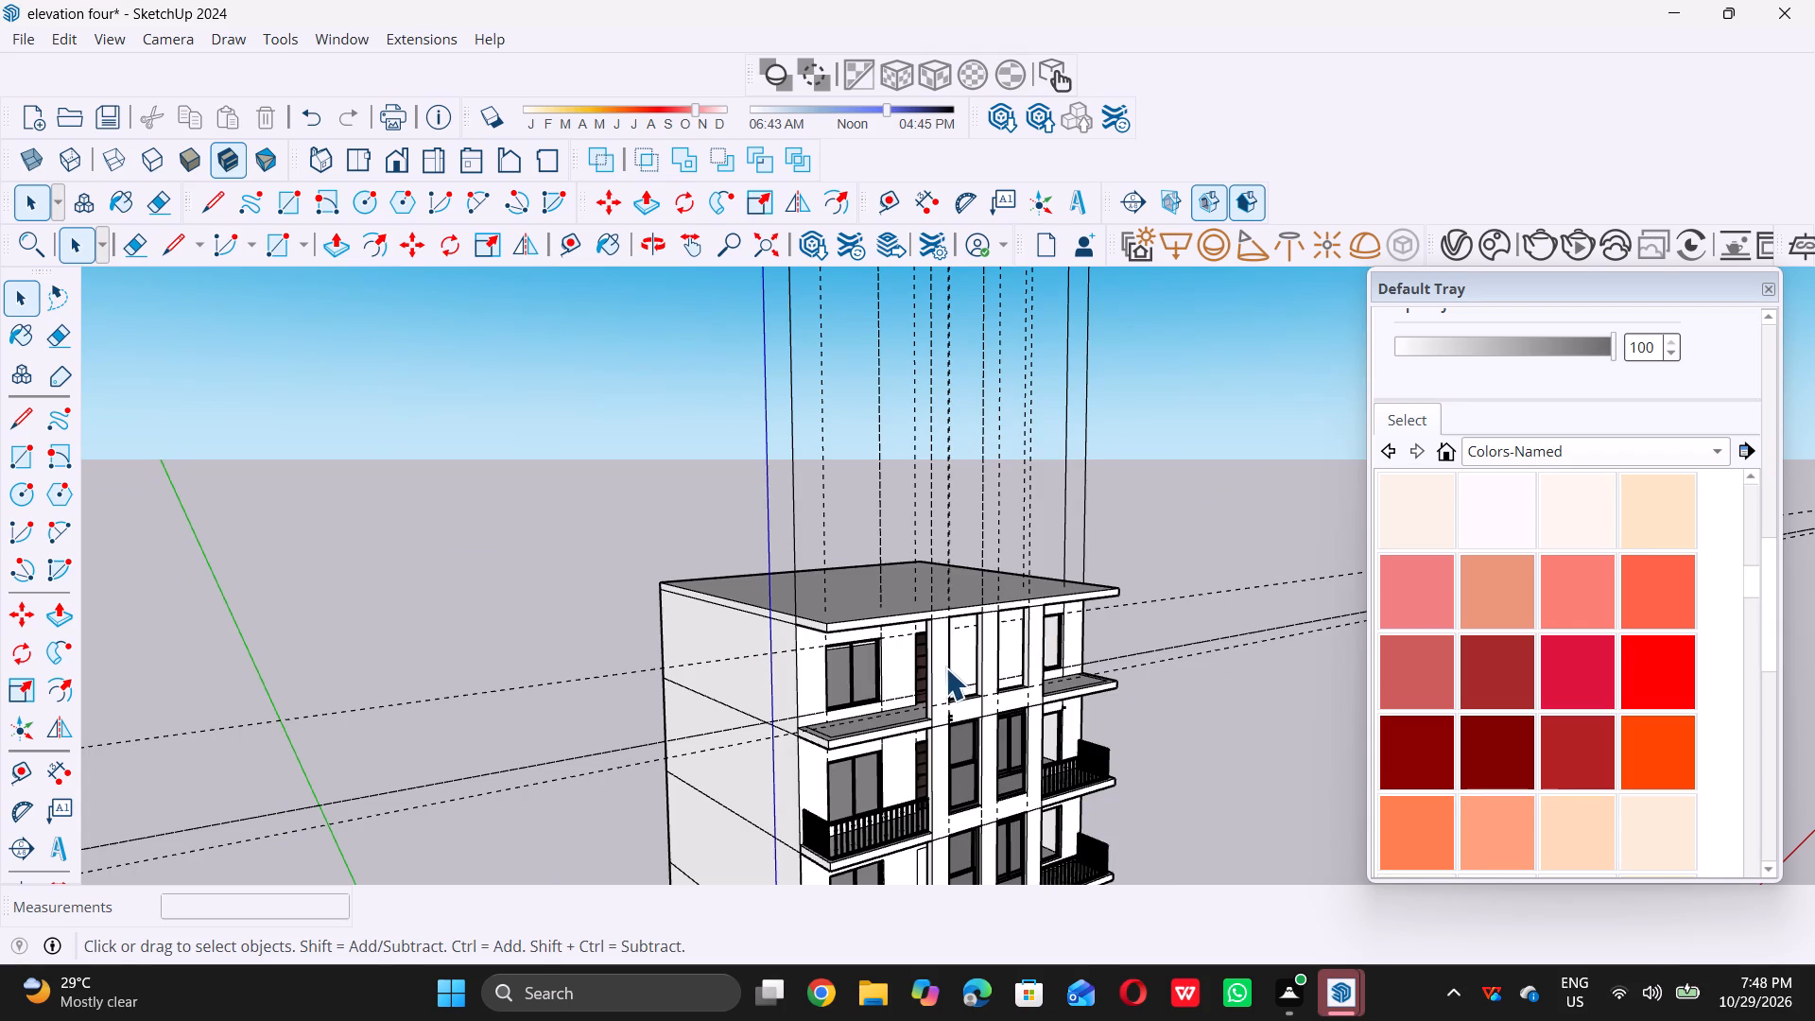
middle_click_drag(945, 667, 607, 737)
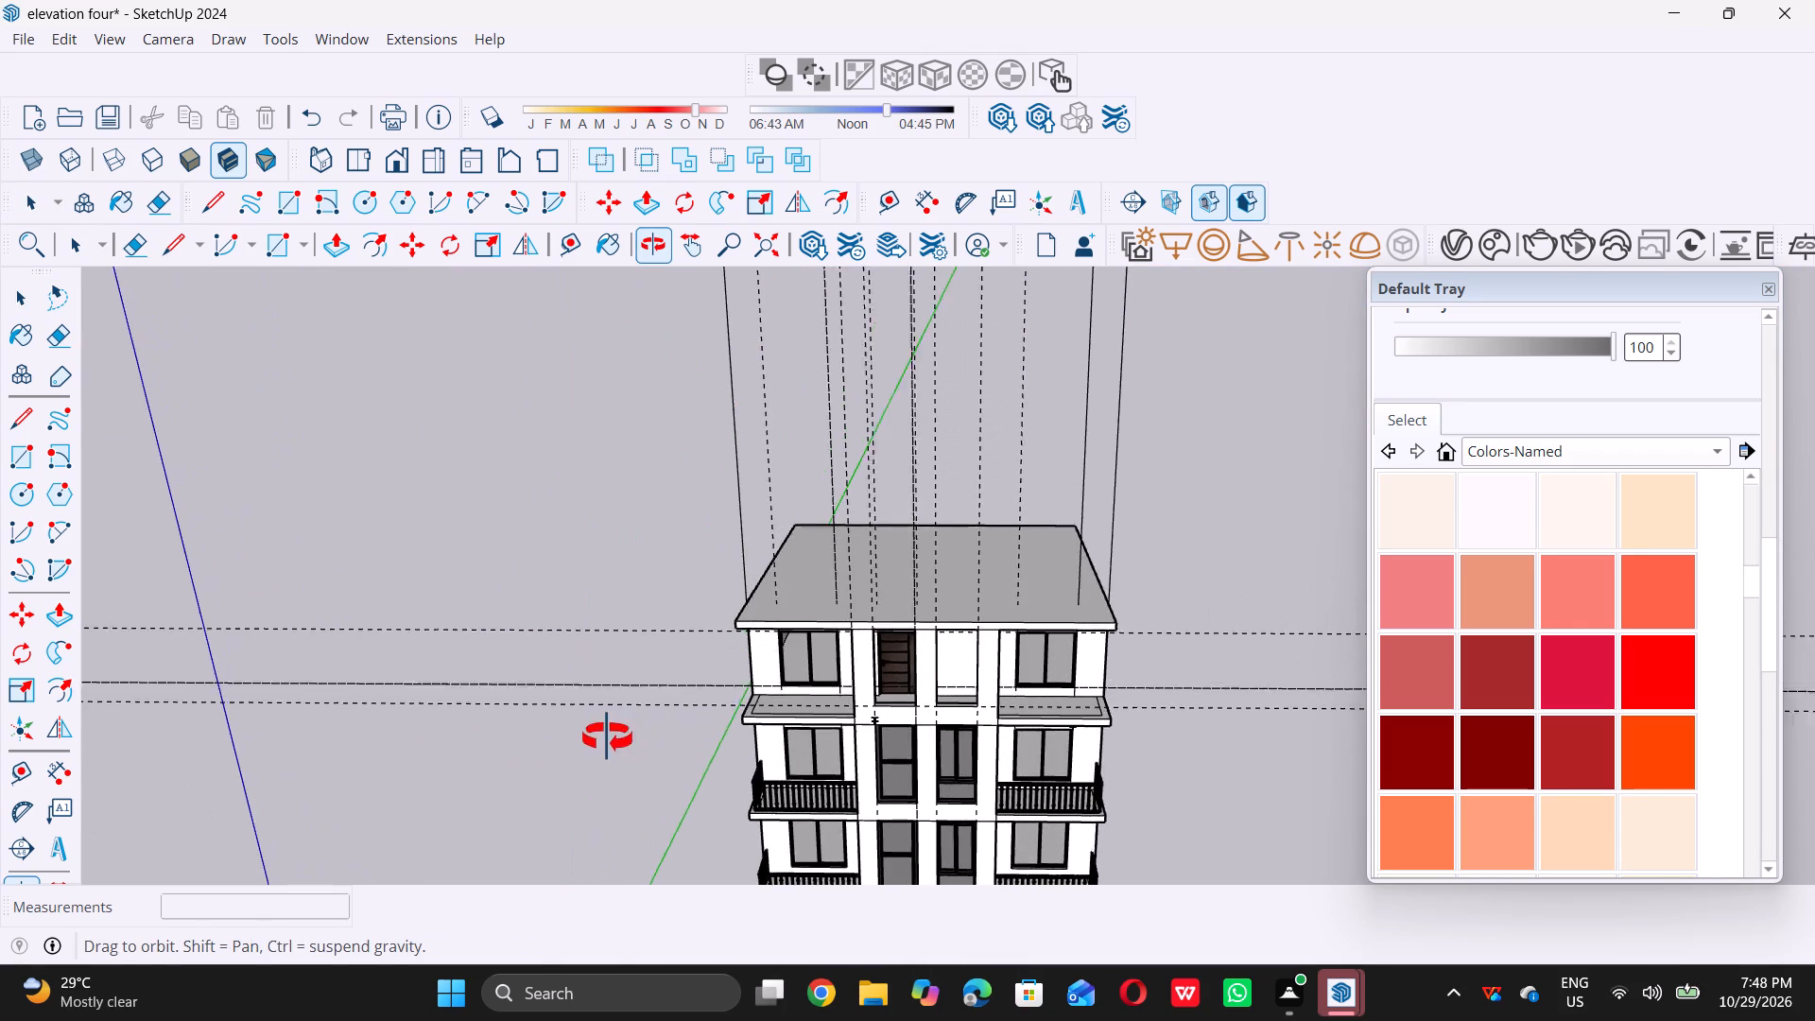
middle_click_drag(607, 737, 565, 735)
middle_click_drag(810, 751, 728, 752)
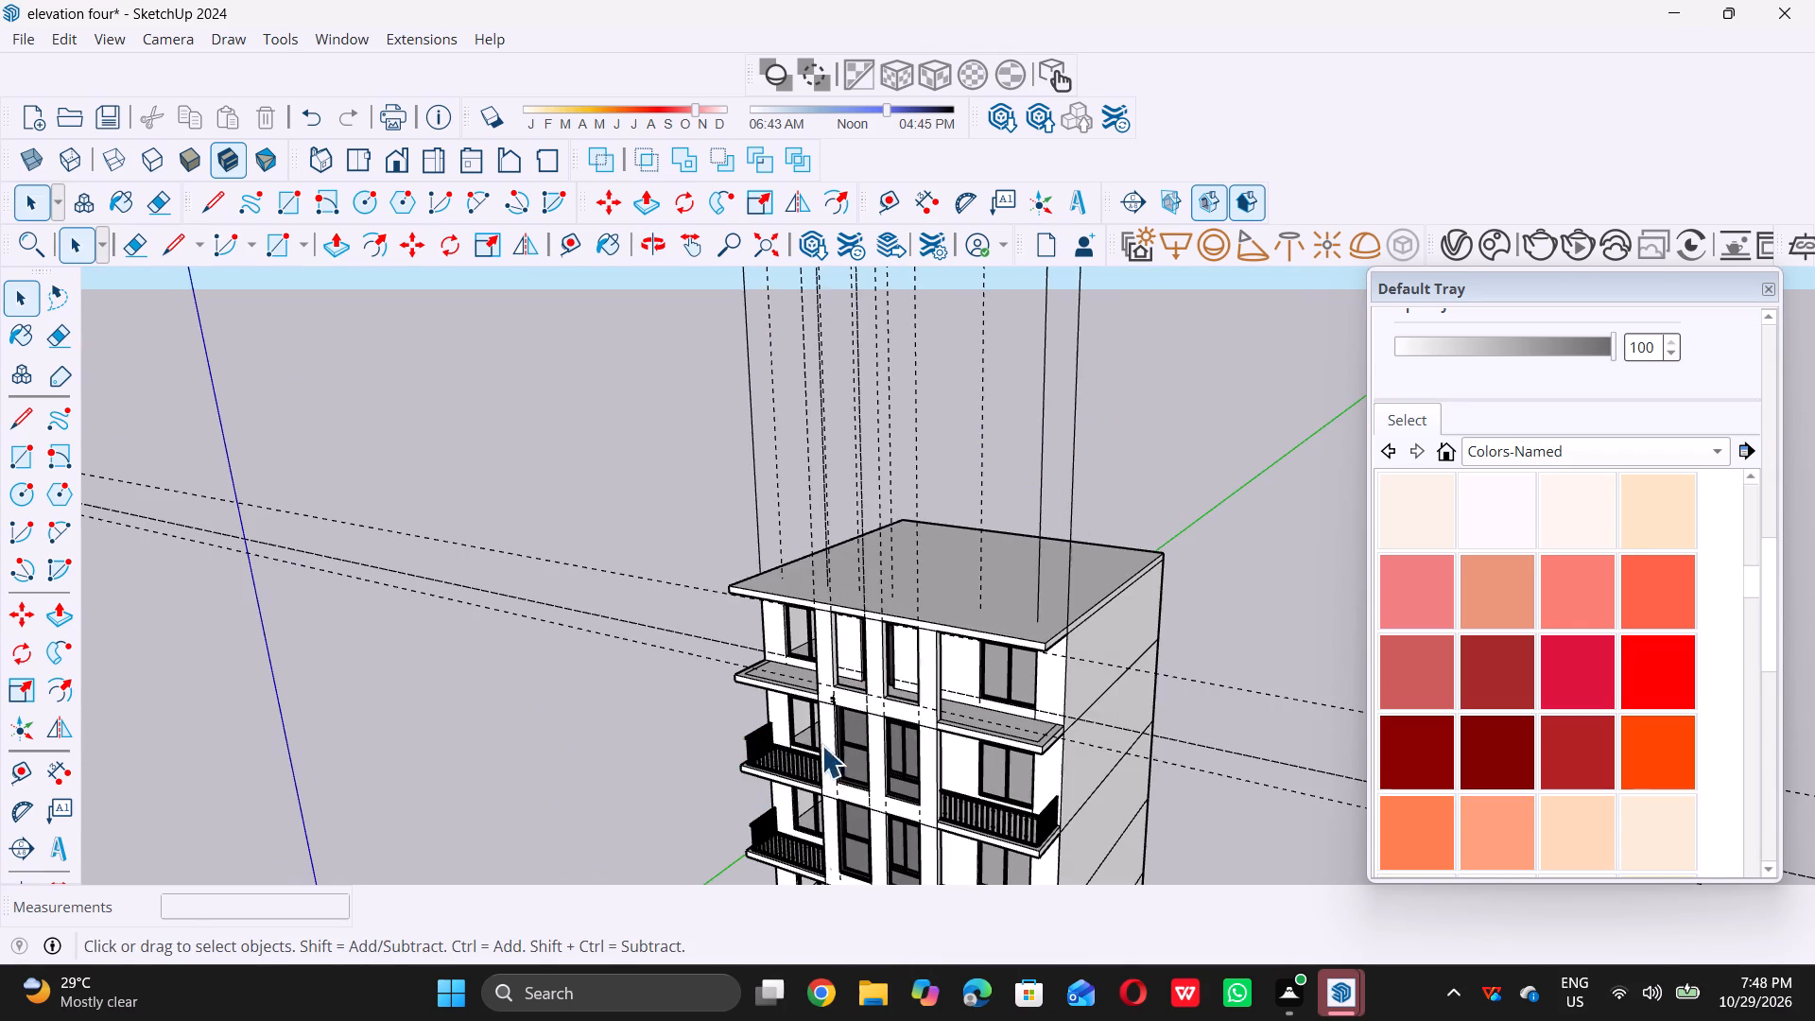
scroll(839, 763, "up", 17)
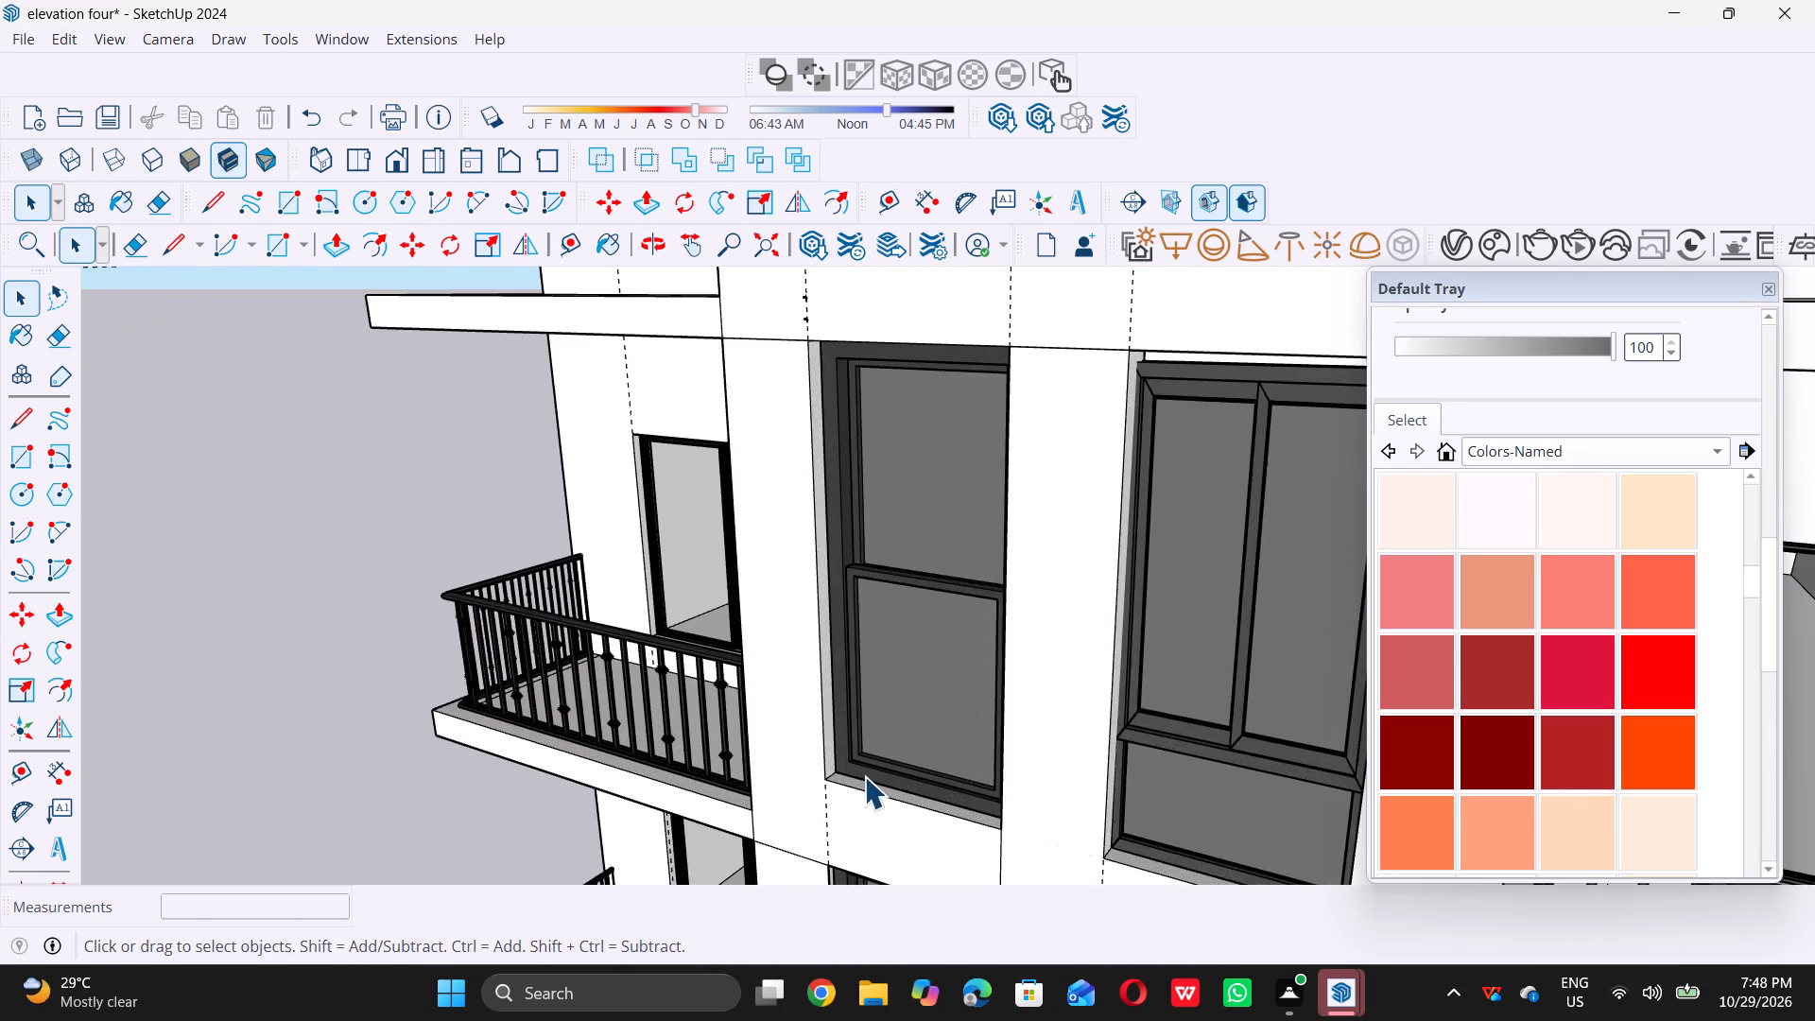
scroll(864, 776, "up", 5)
double_click(843, 774)
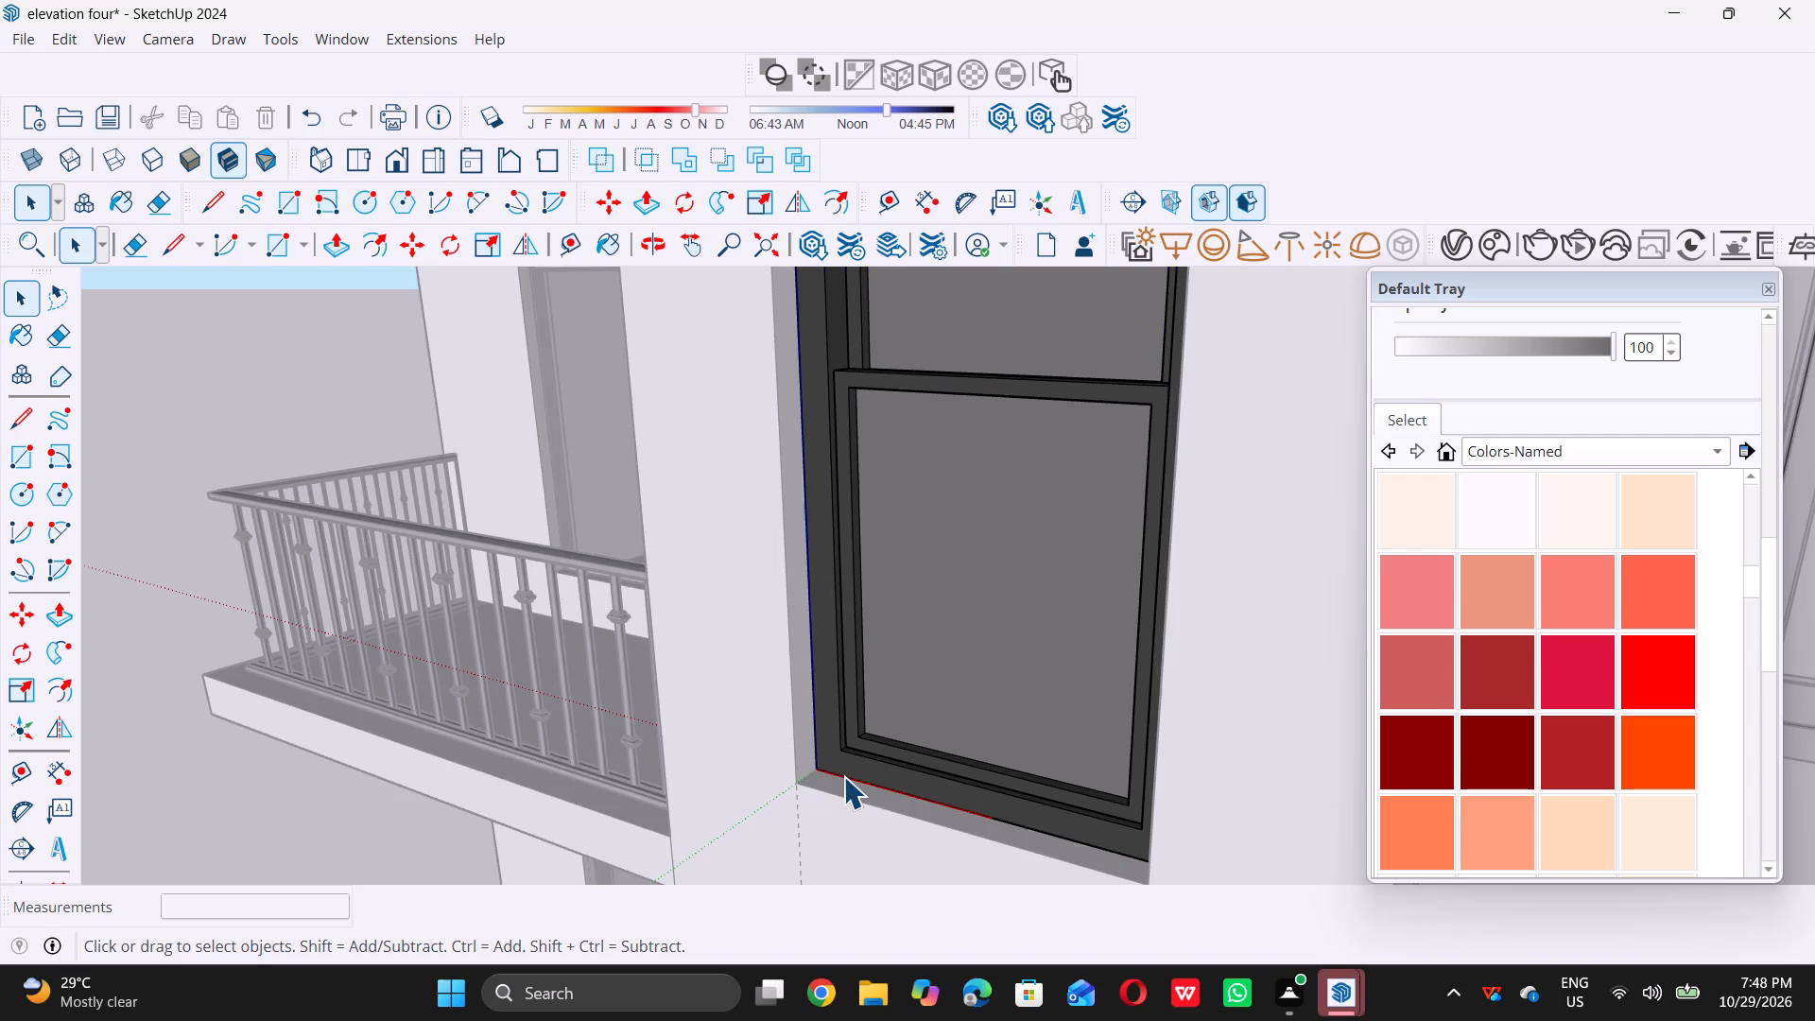
scroll(843, 776, "down", 7)
triple_click(388, 816)
left_click(388, 816)
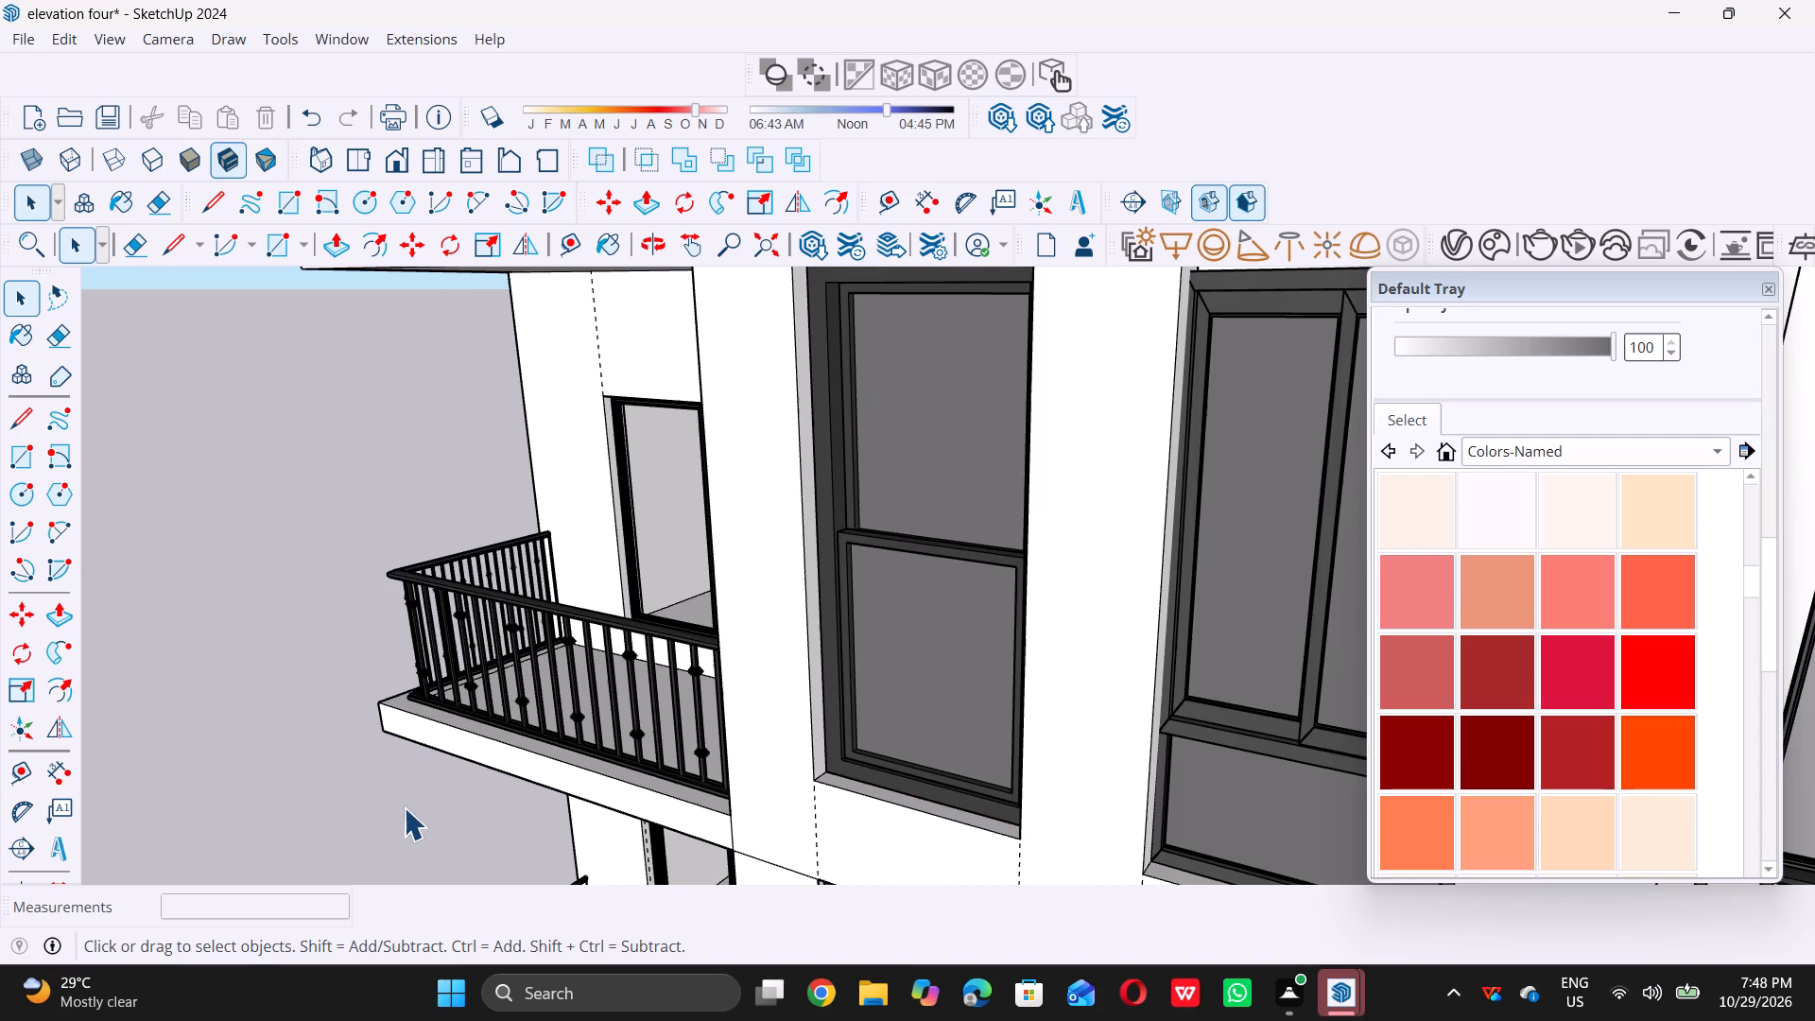
scroll(838, 772, "up", 3)
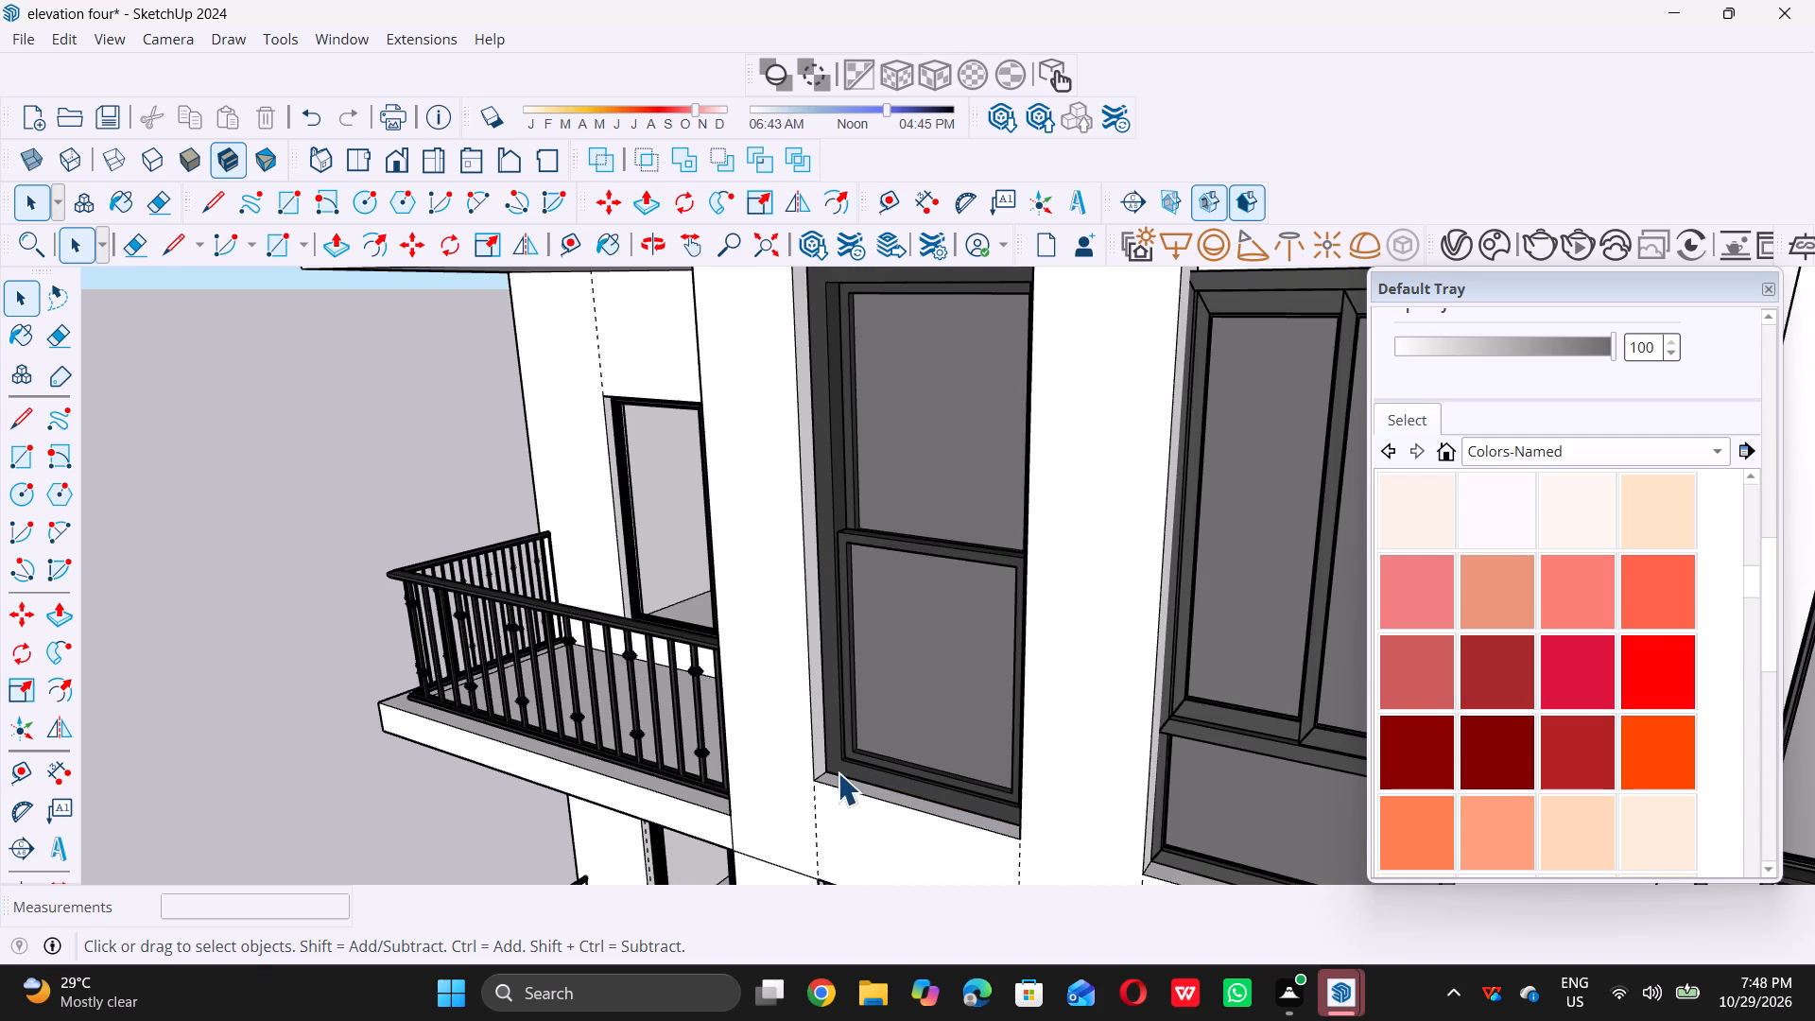
scroll(838, 772, "up", 1)
left_click(838, 772)
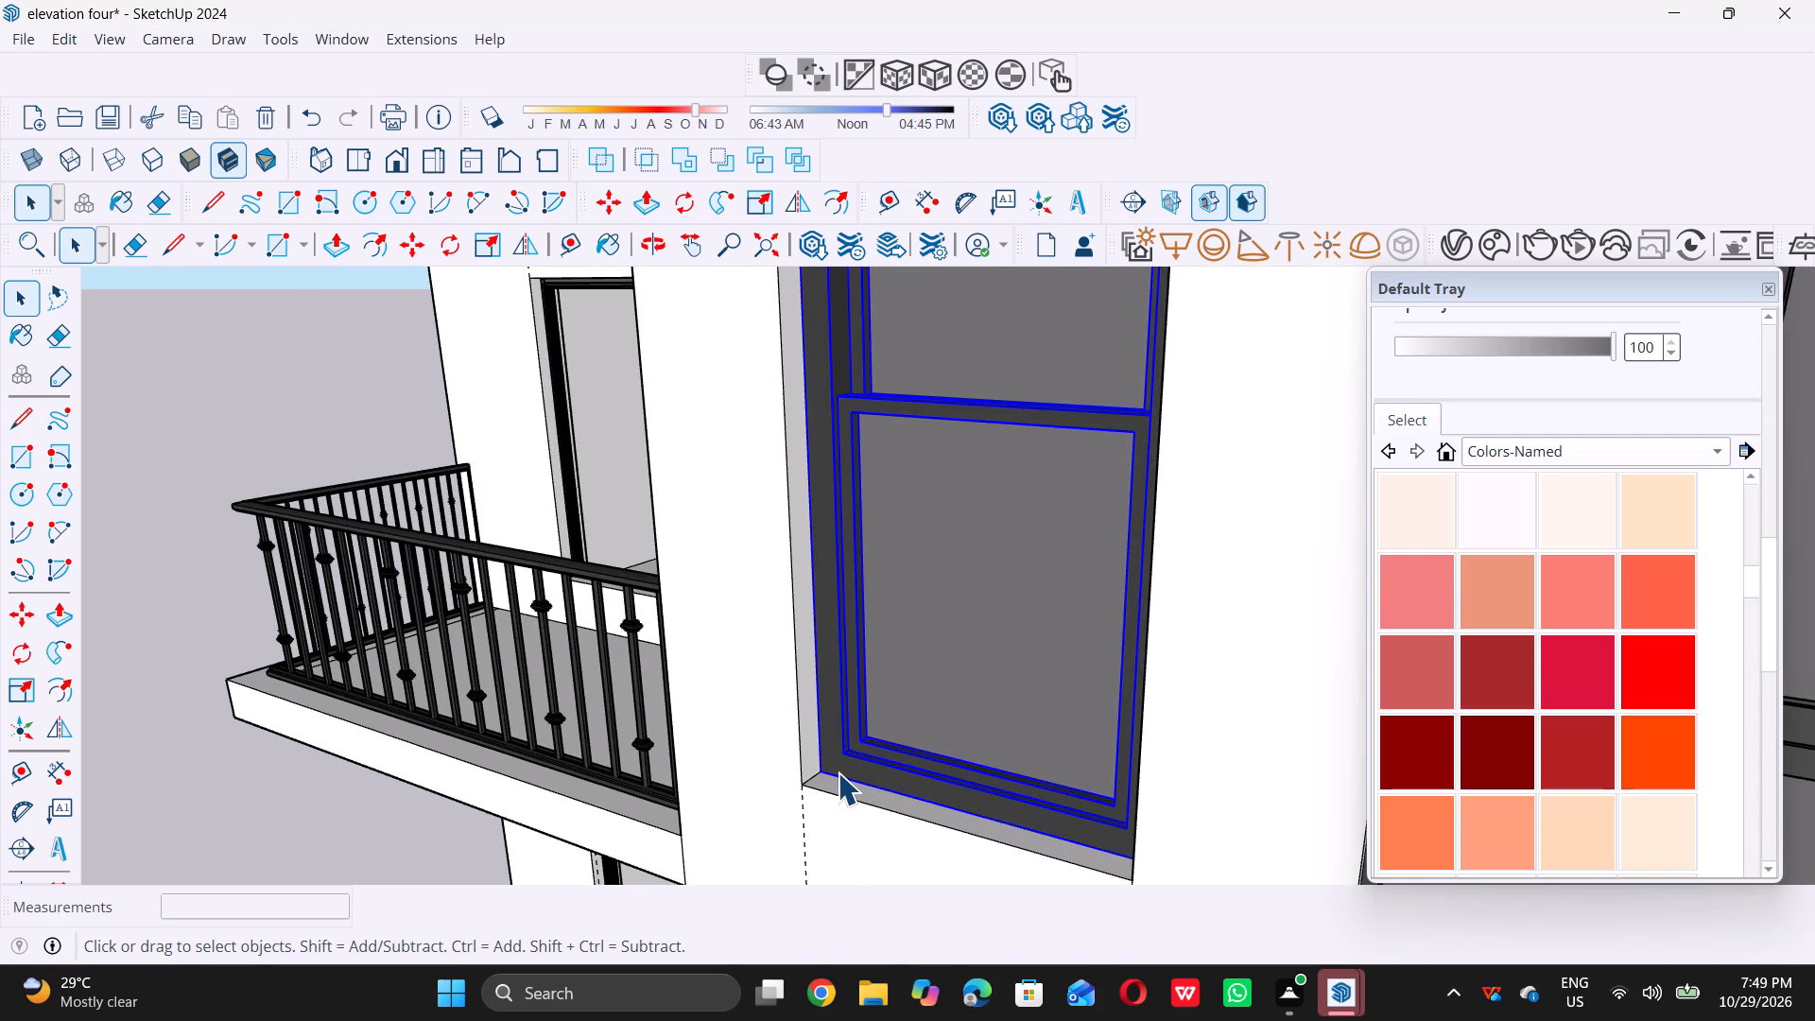
key("m")
scroll(815, 773, "up", 9)
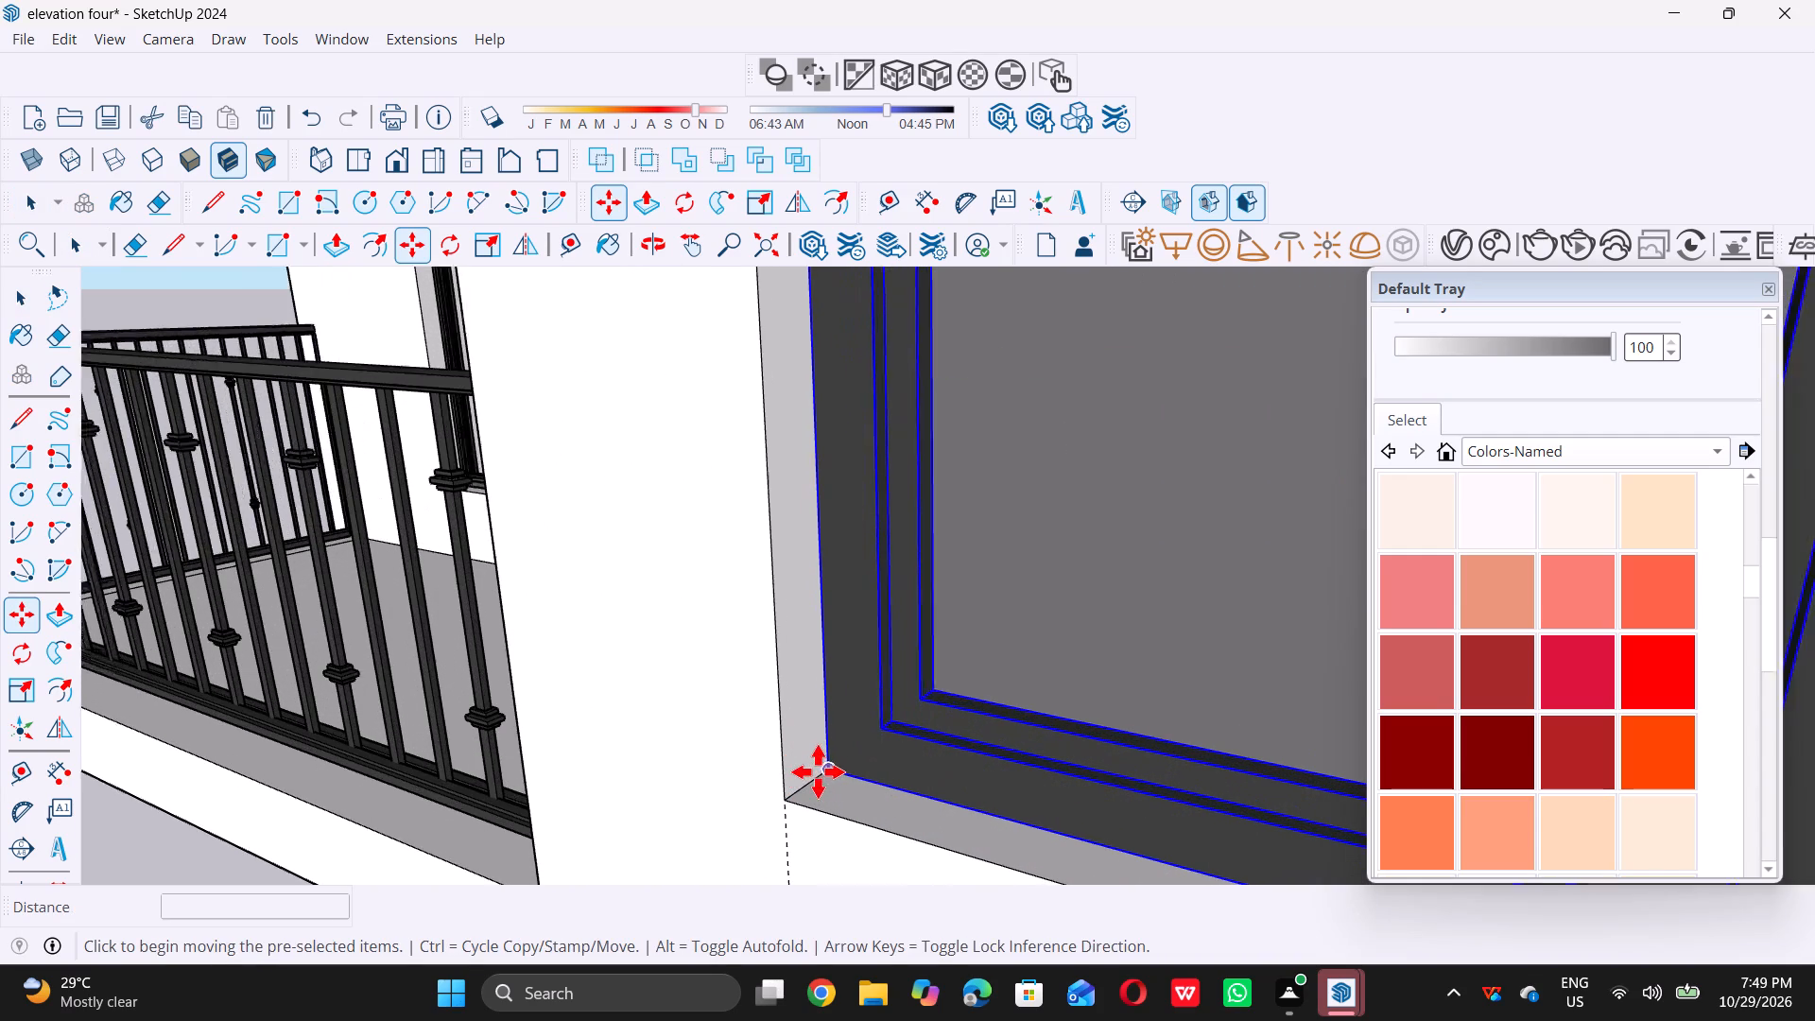
double_click(832, 769)
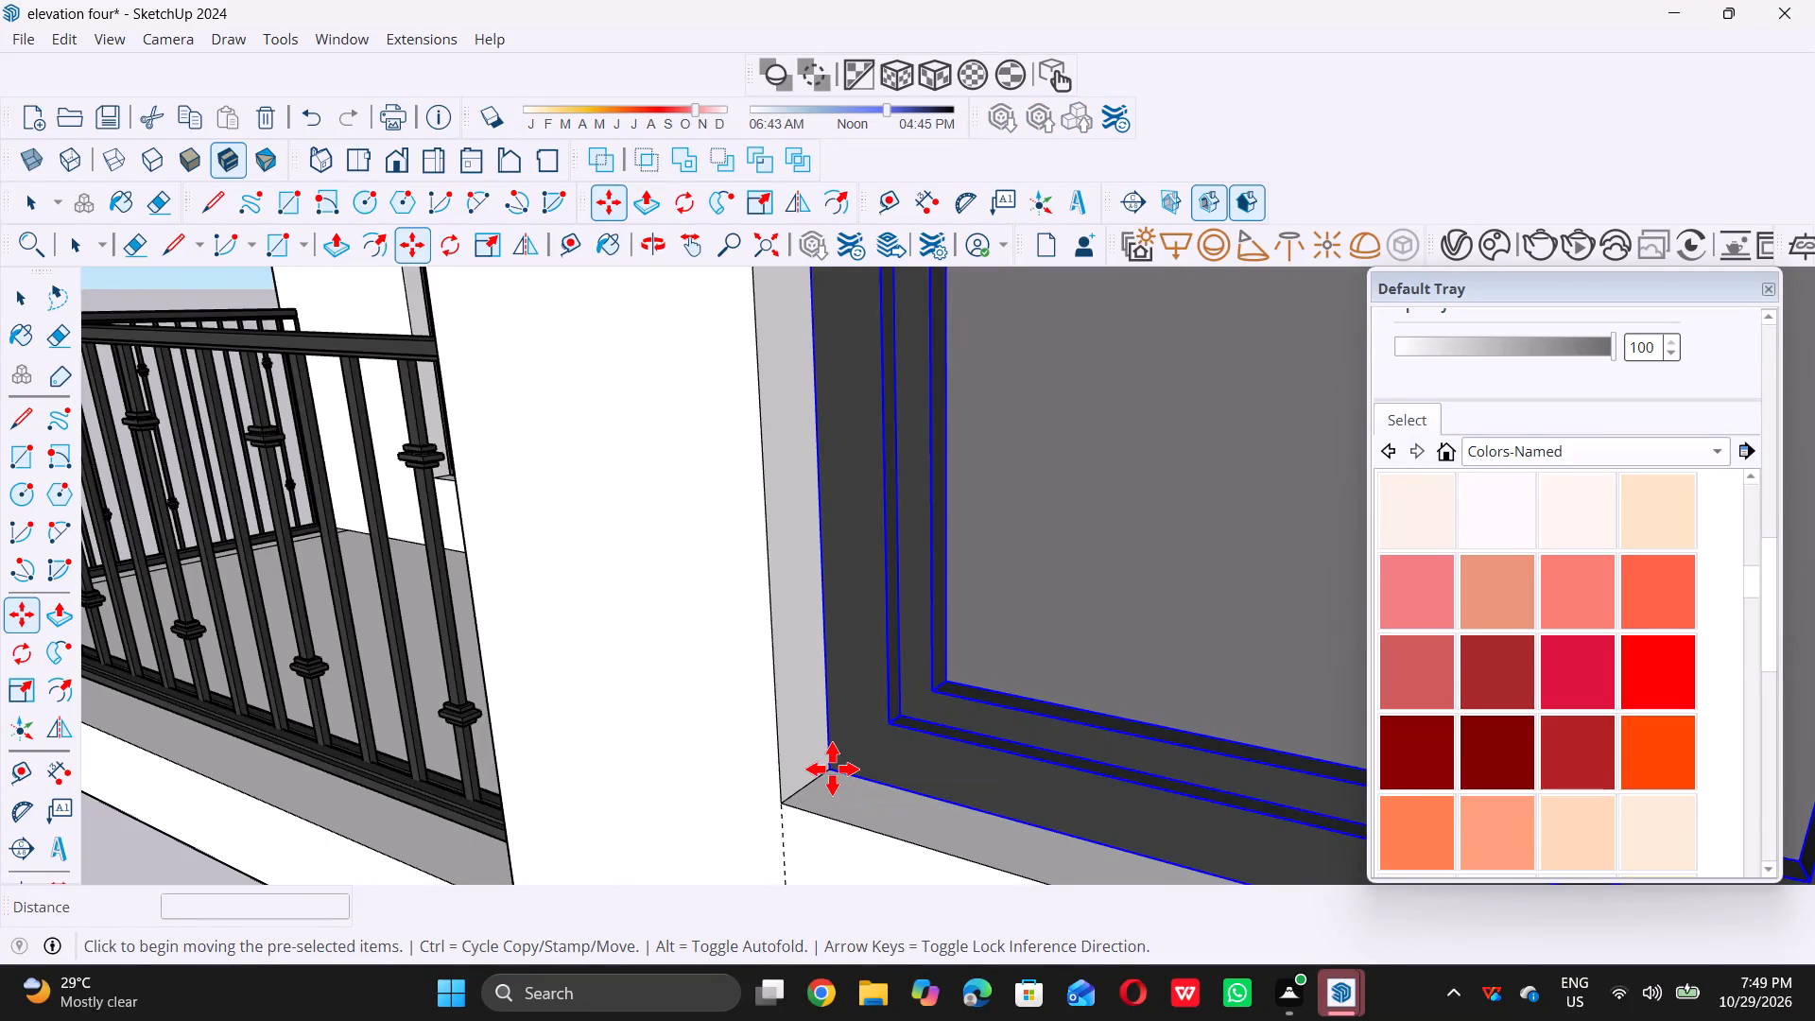
scroll(832, 769, "down", 20)
scroll(832, 769, "down", 8)
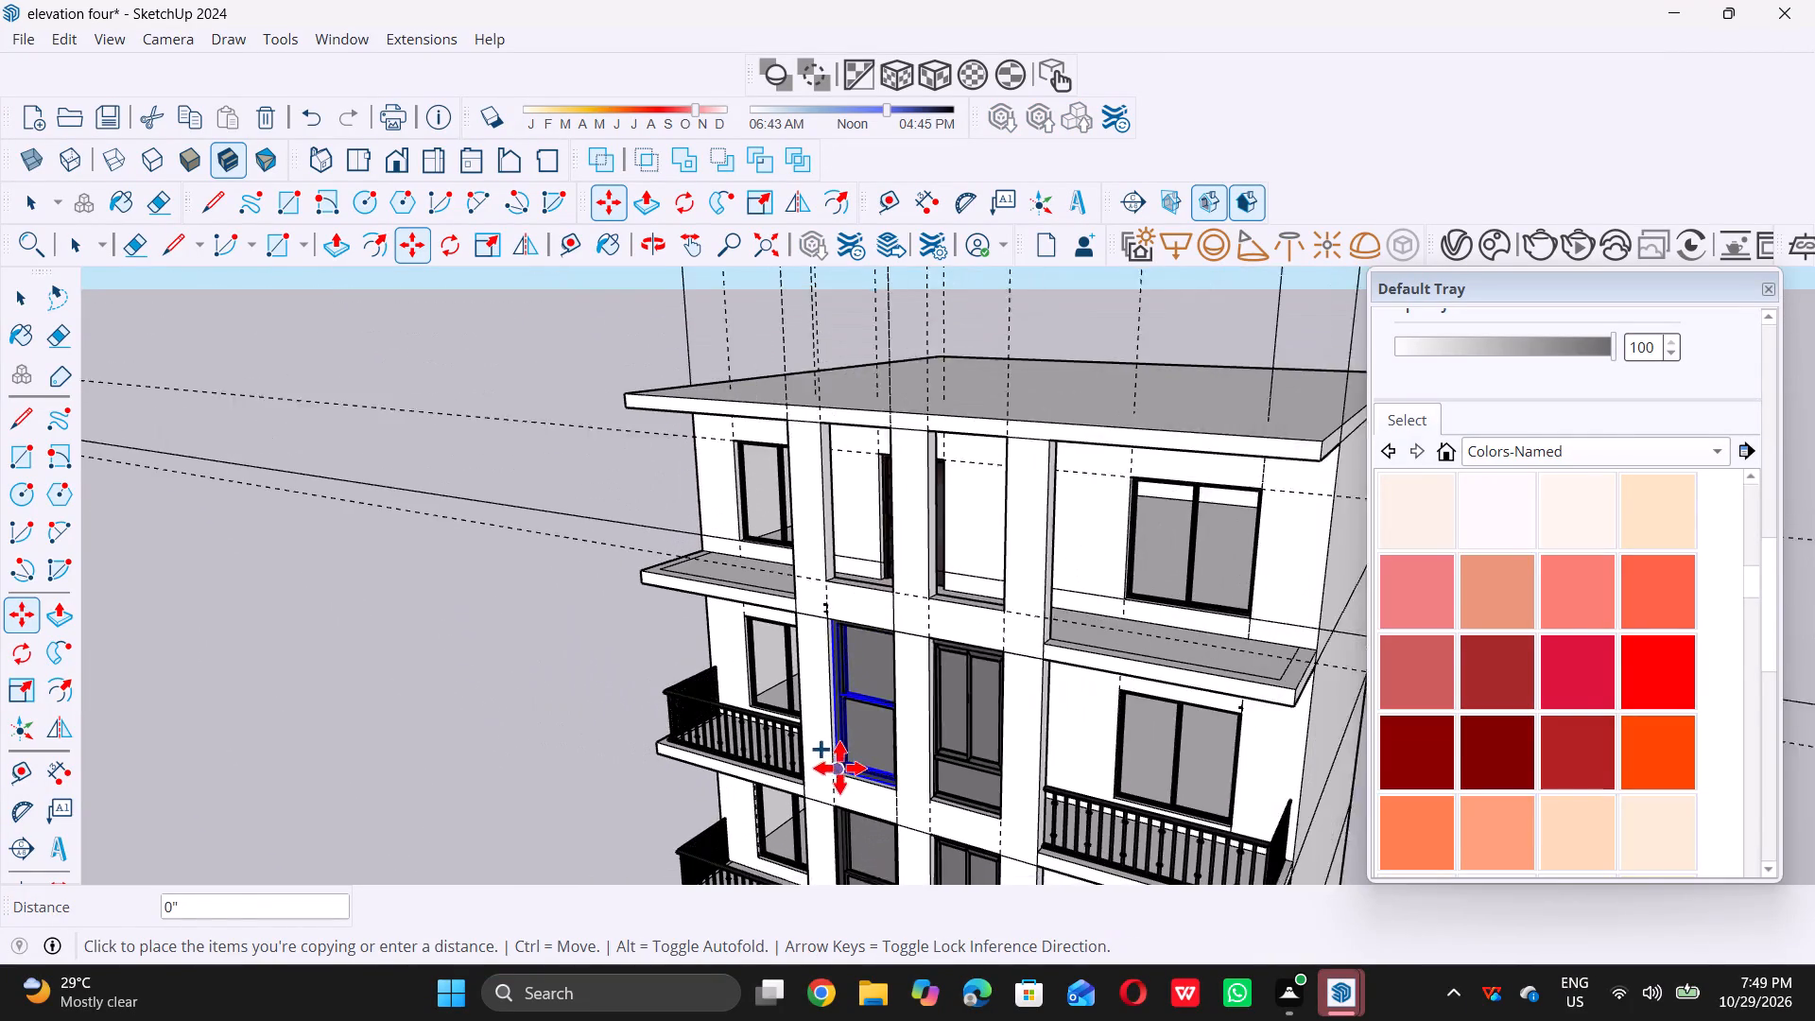
scroll(829, 592, "up", 15)
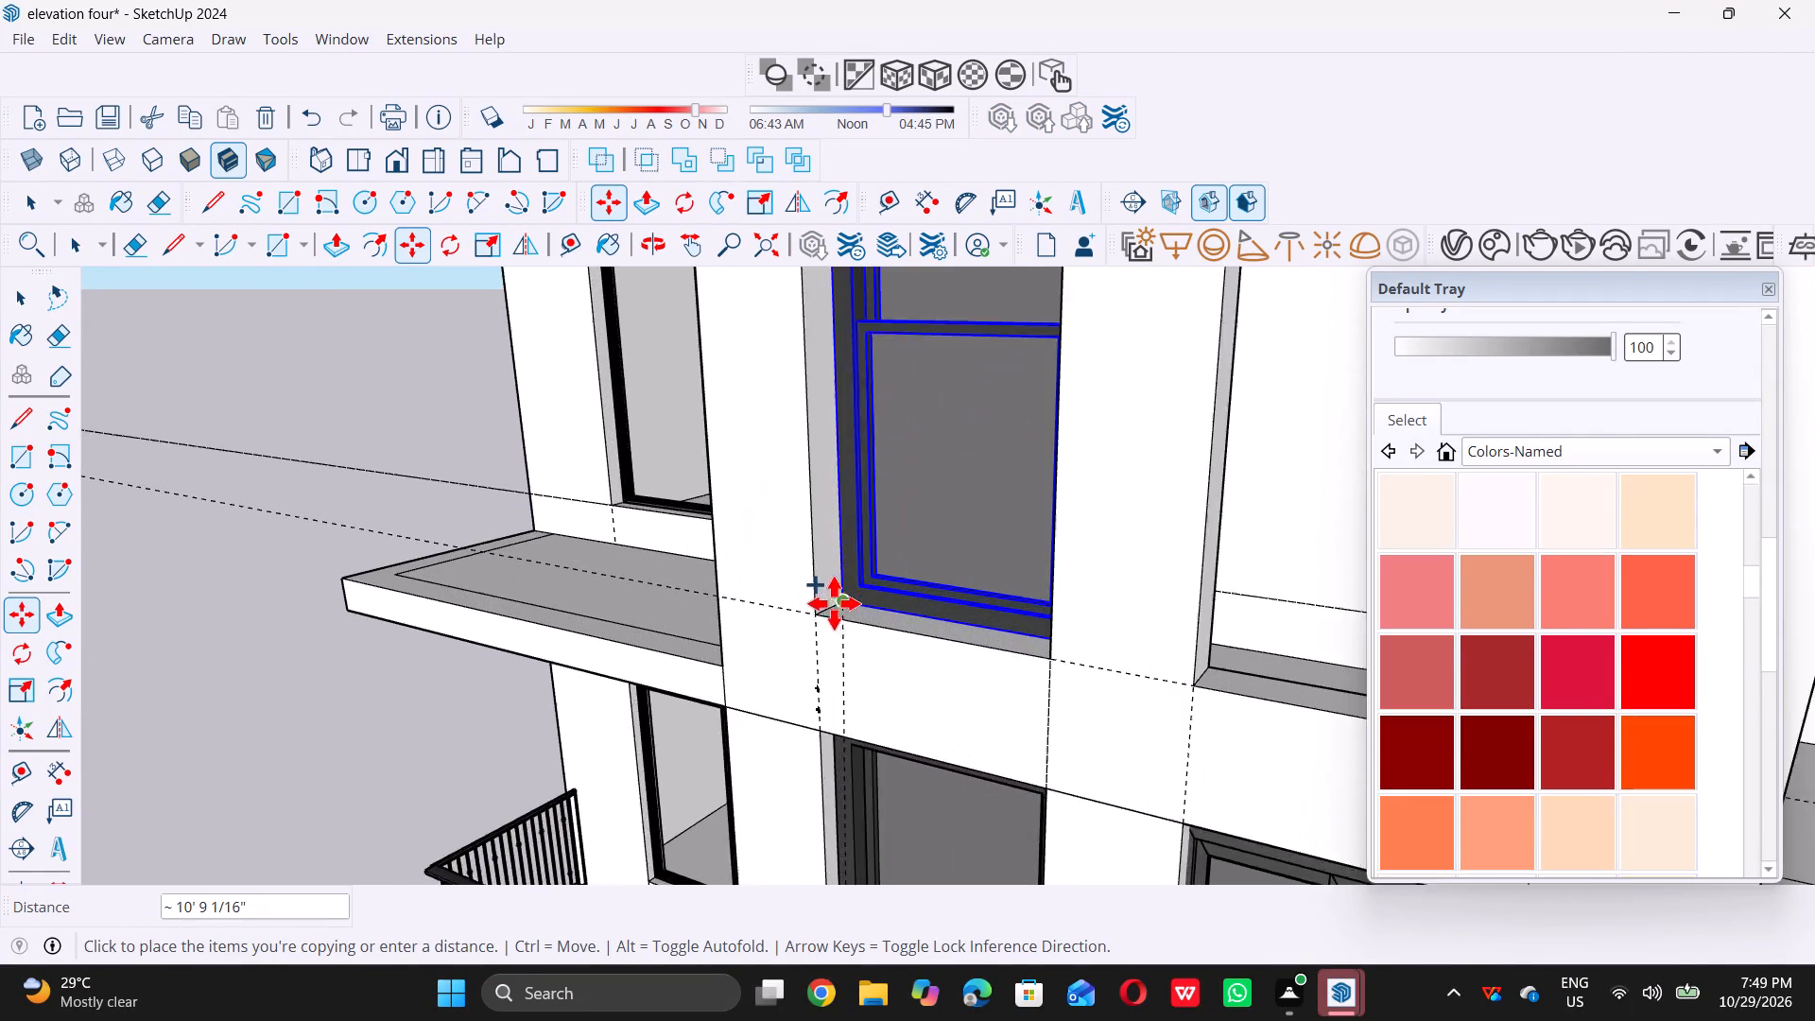
scroll(834, 603, "up", 8)
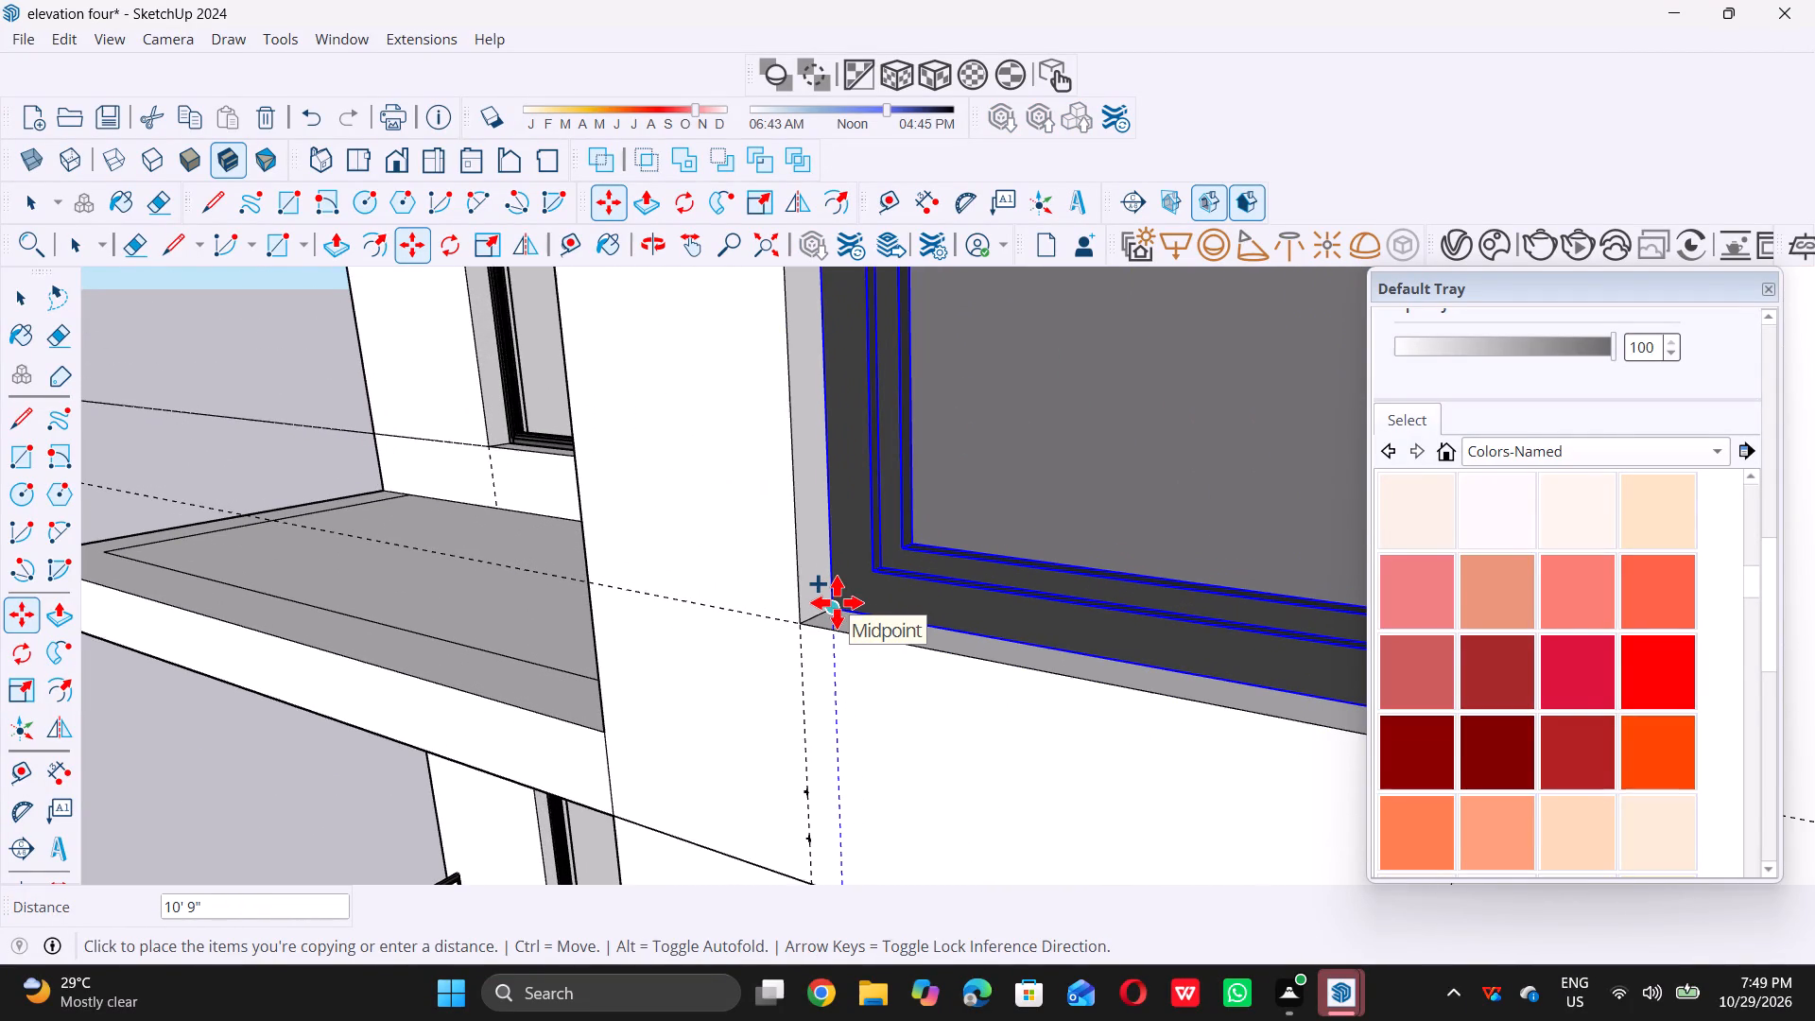
left_click(837, 602)
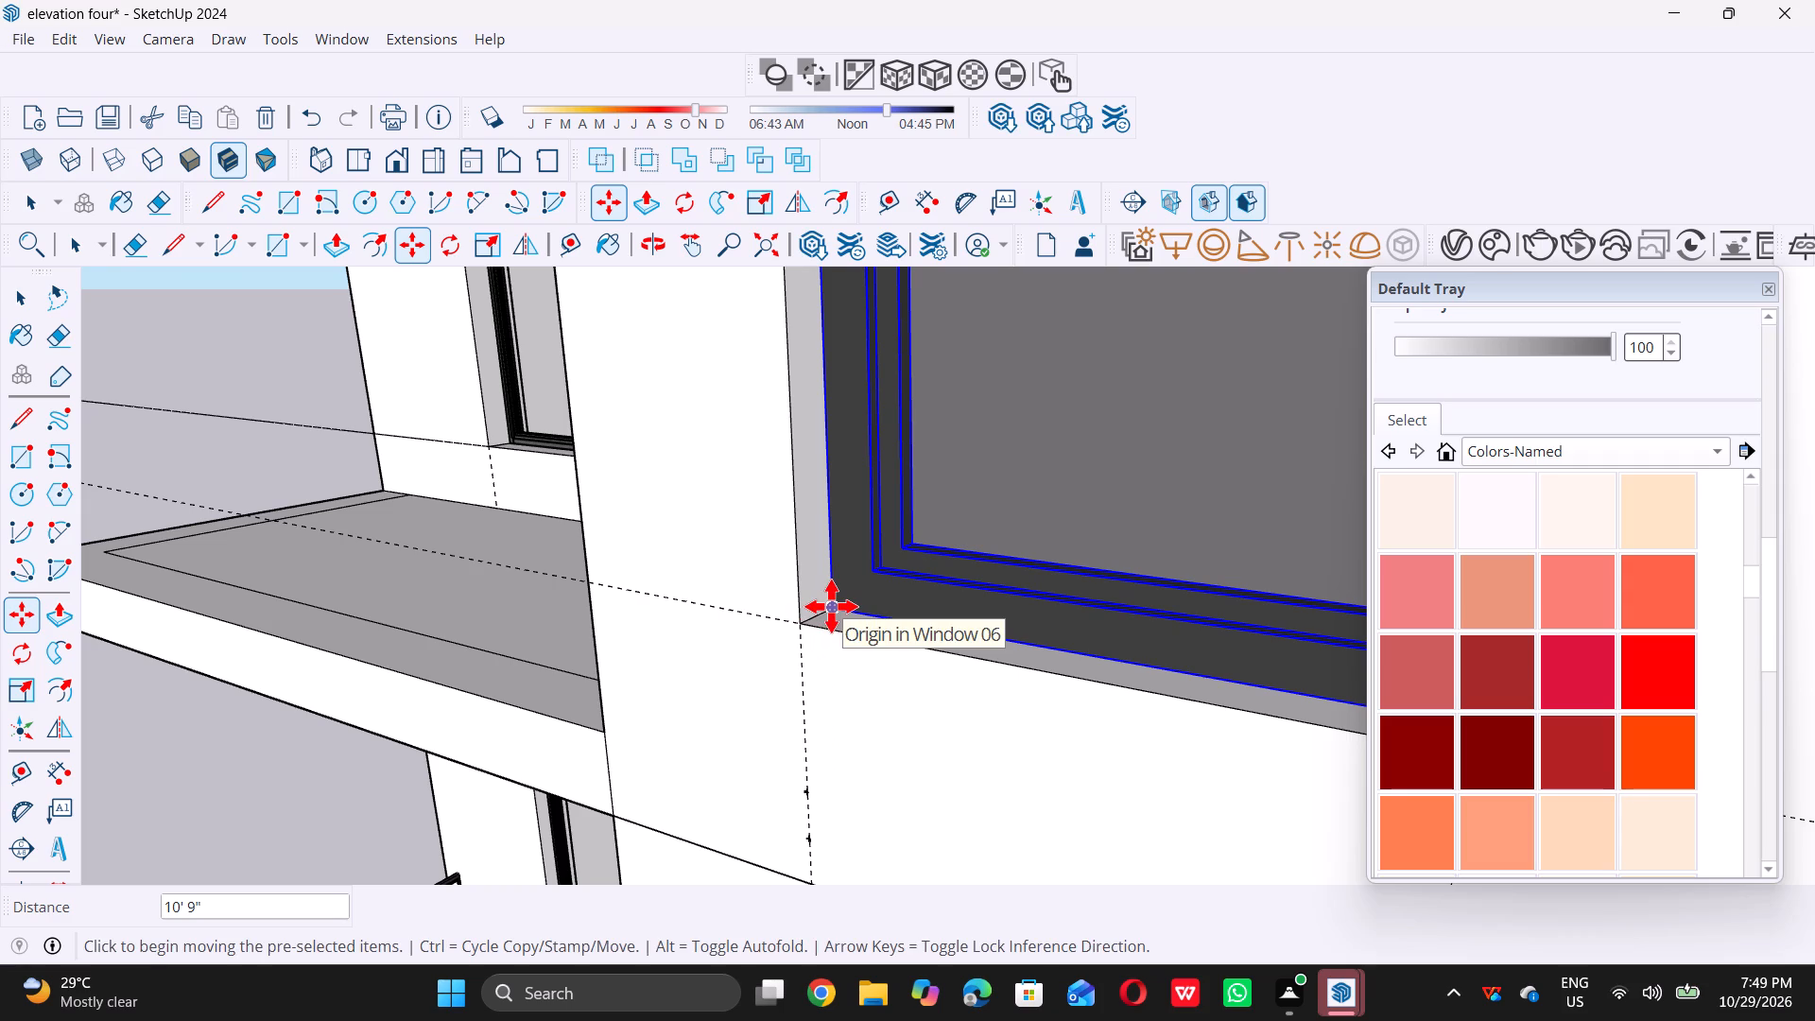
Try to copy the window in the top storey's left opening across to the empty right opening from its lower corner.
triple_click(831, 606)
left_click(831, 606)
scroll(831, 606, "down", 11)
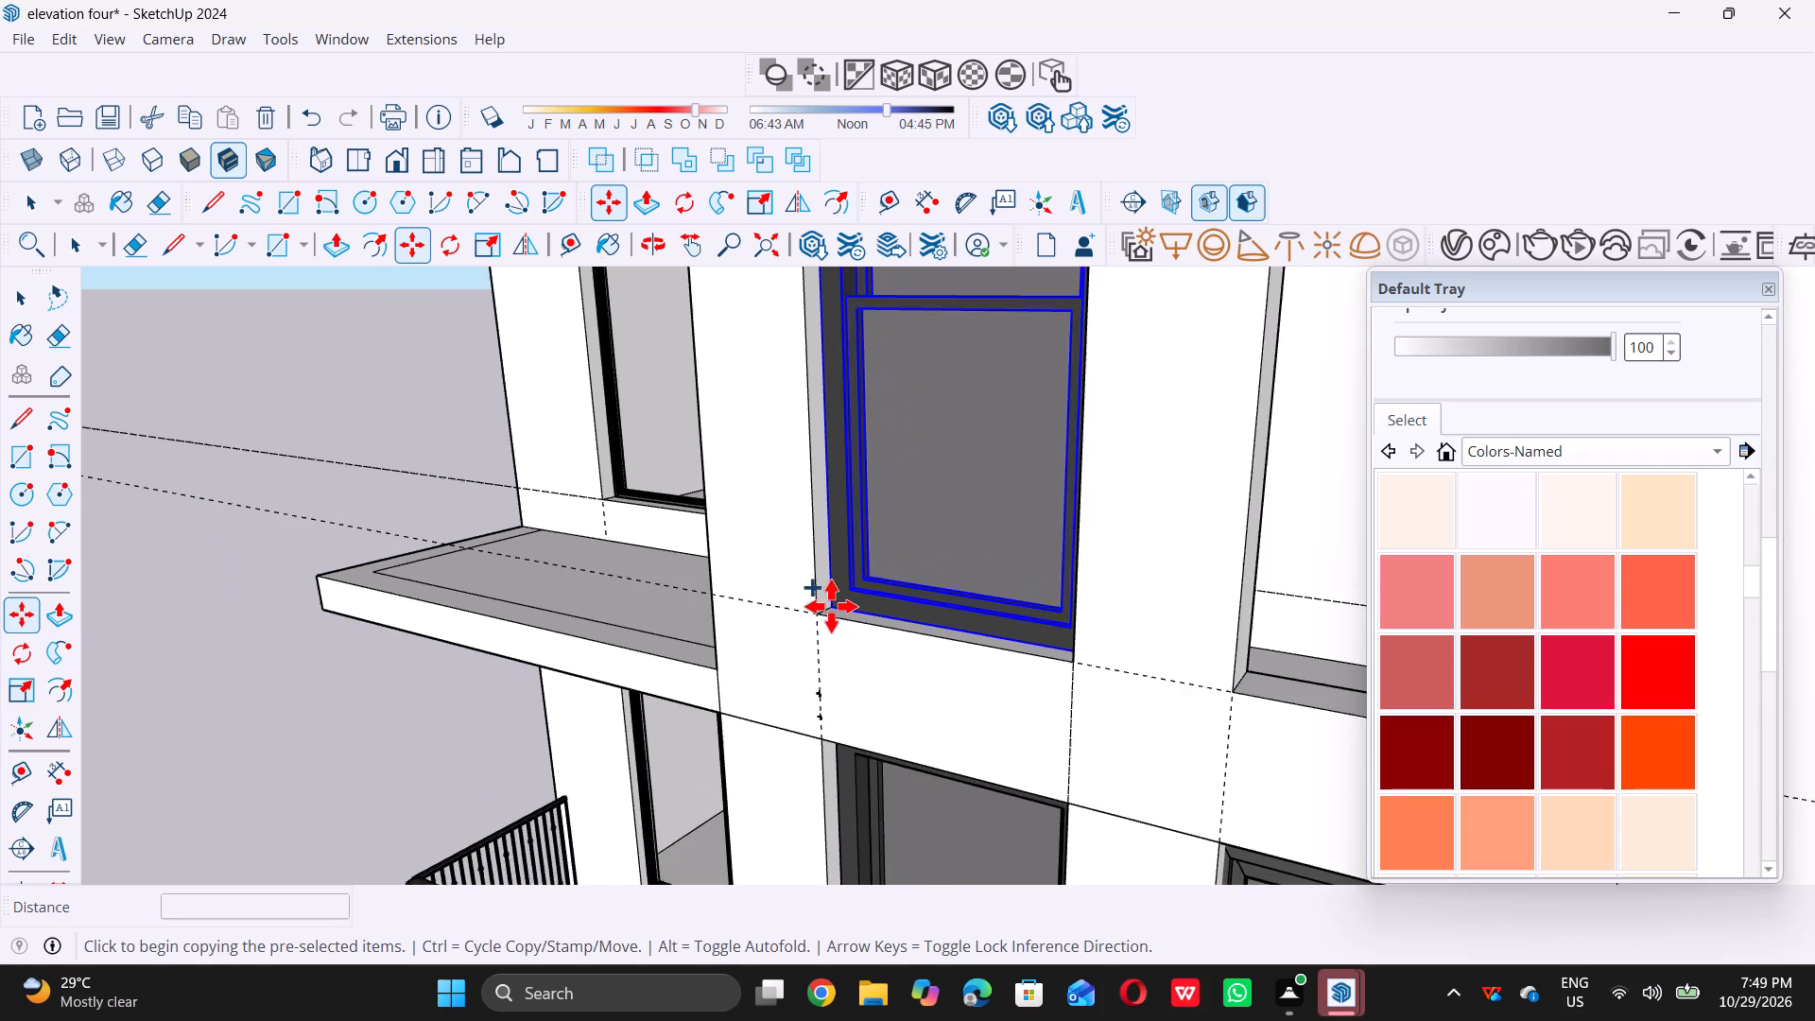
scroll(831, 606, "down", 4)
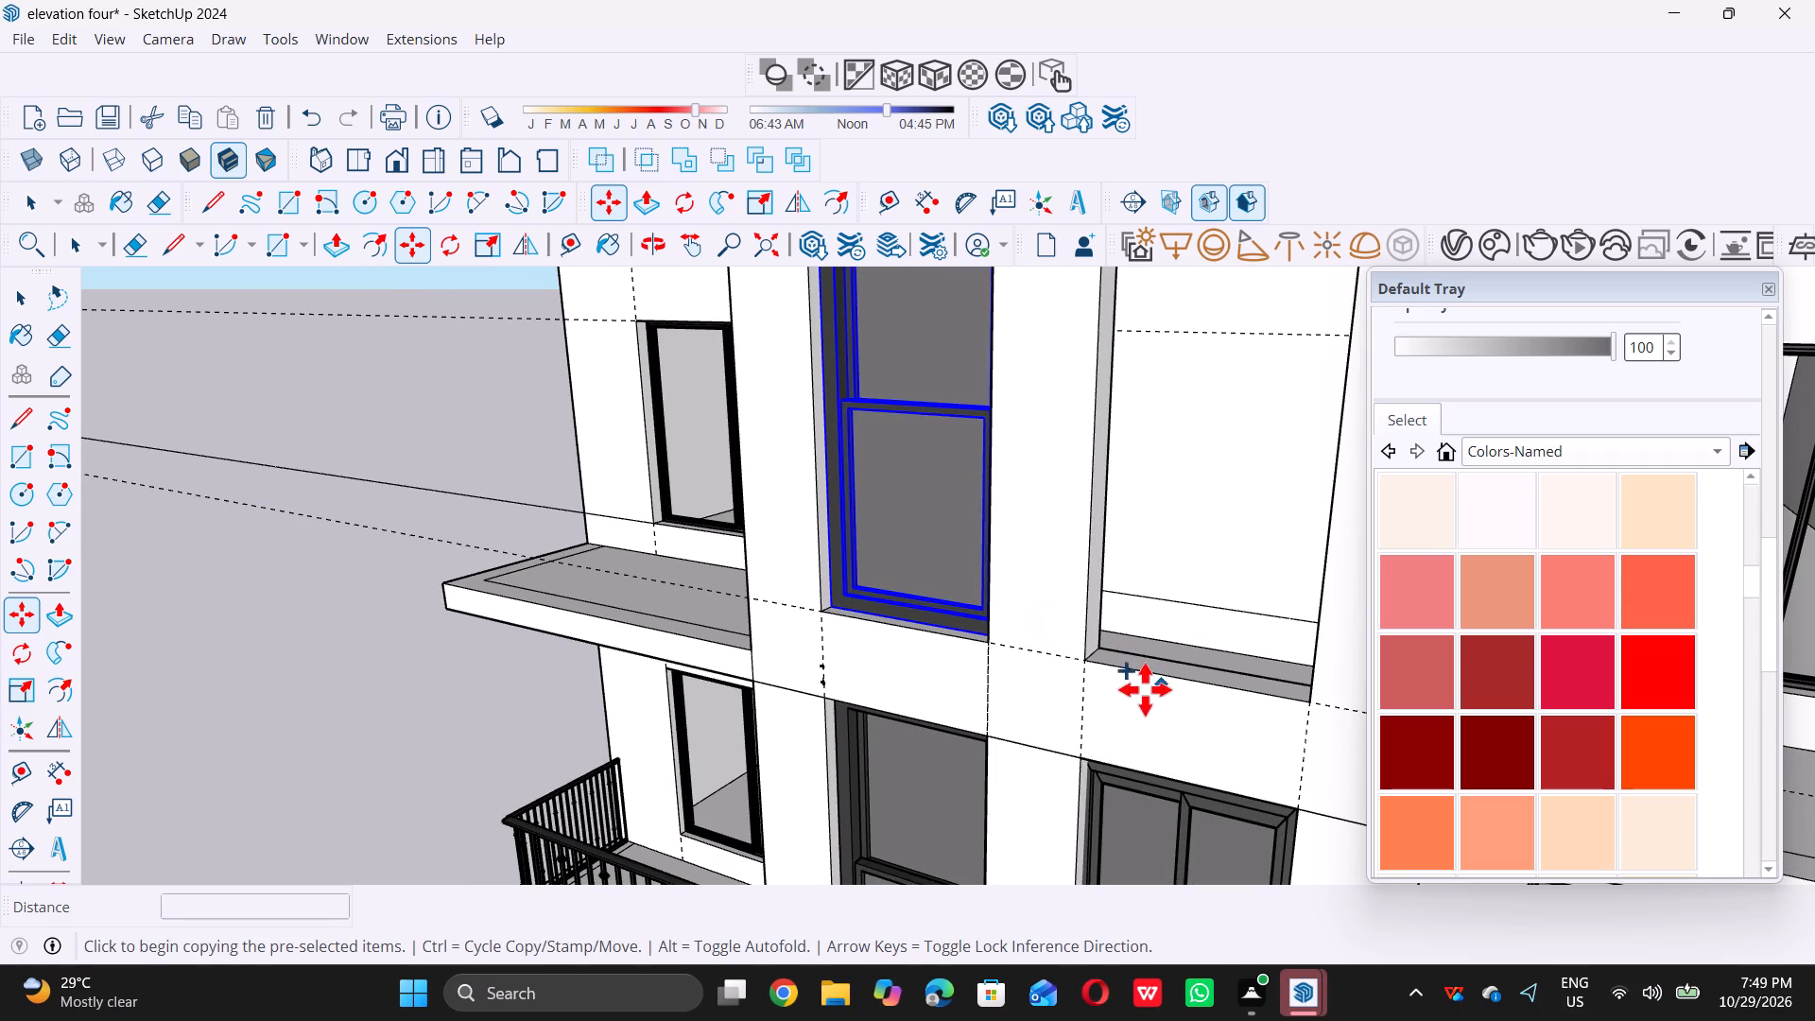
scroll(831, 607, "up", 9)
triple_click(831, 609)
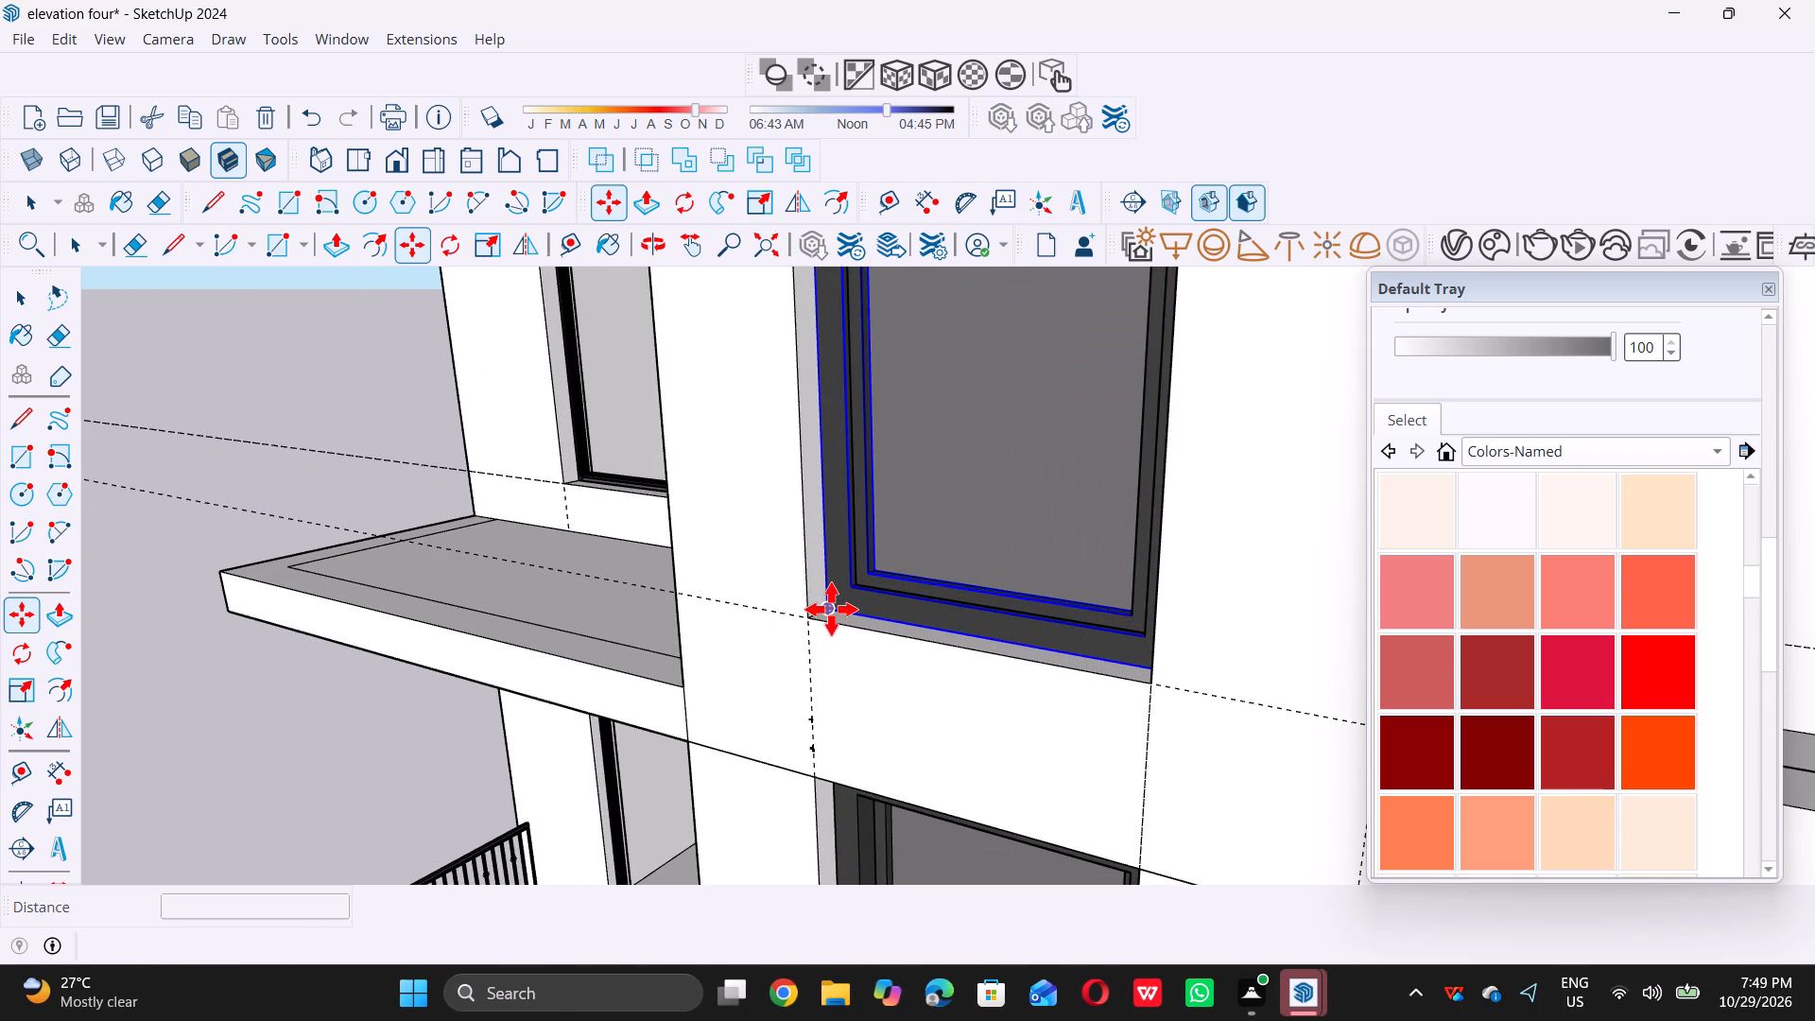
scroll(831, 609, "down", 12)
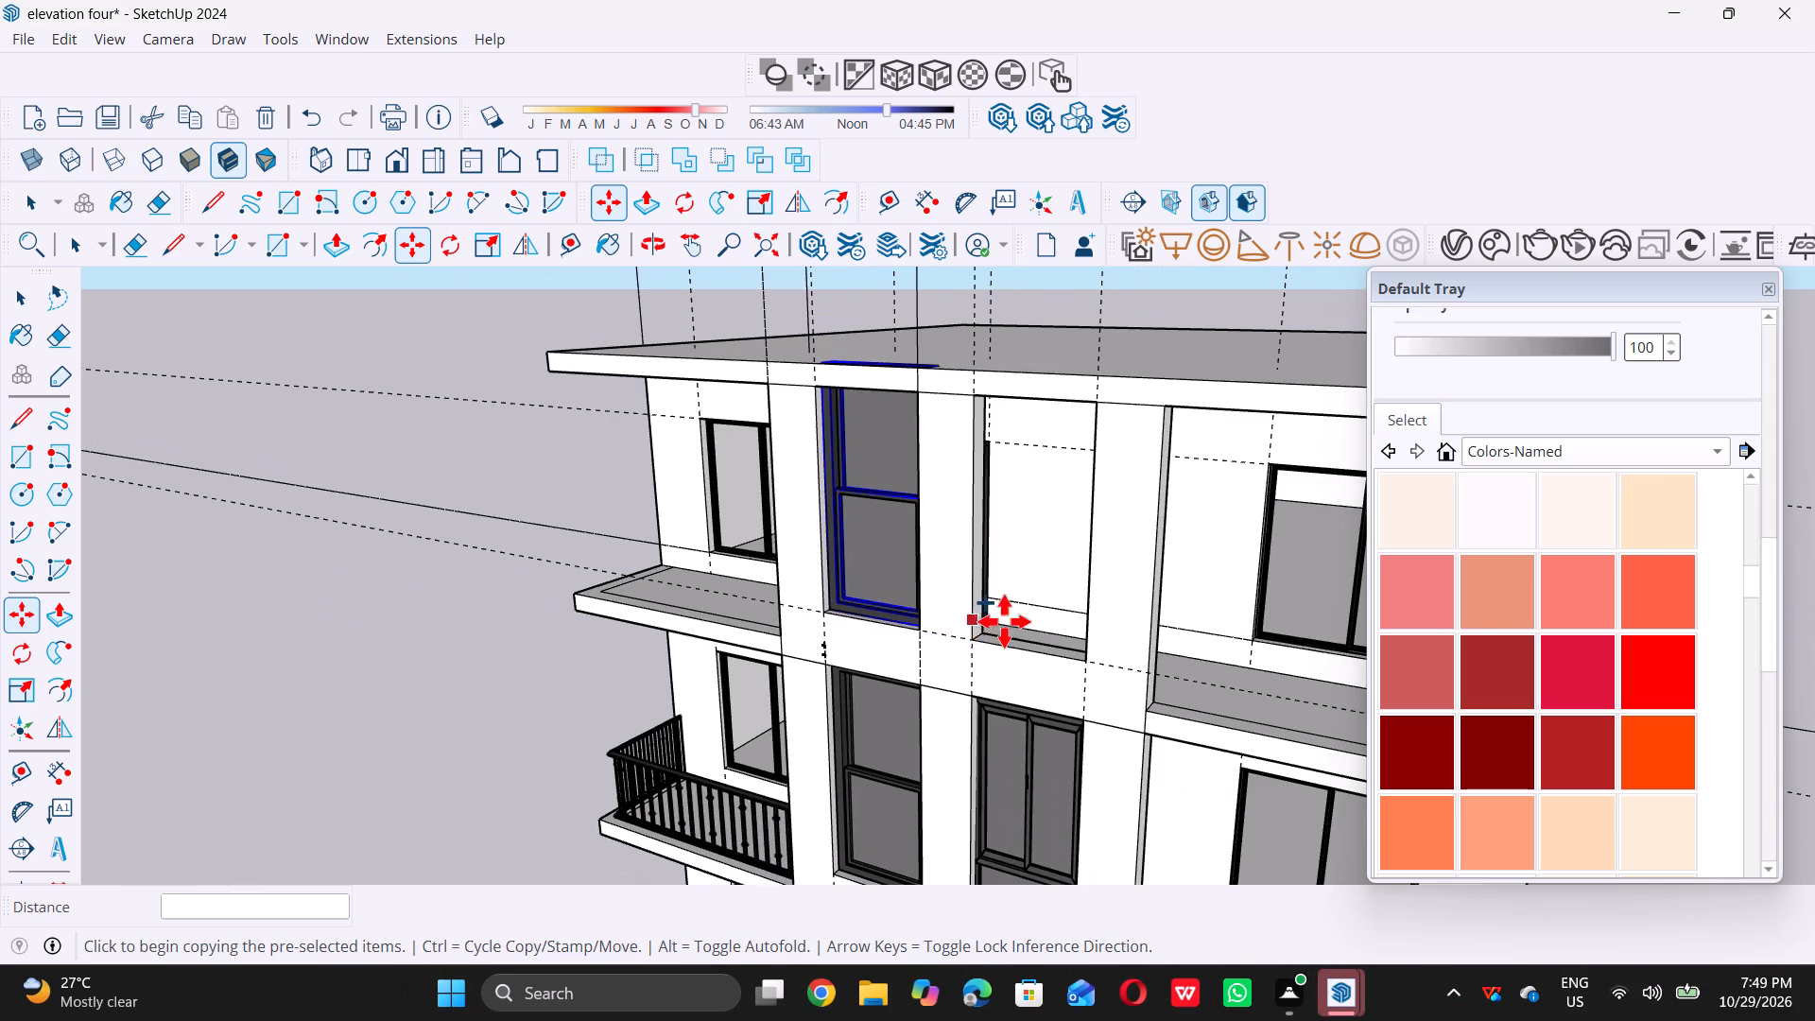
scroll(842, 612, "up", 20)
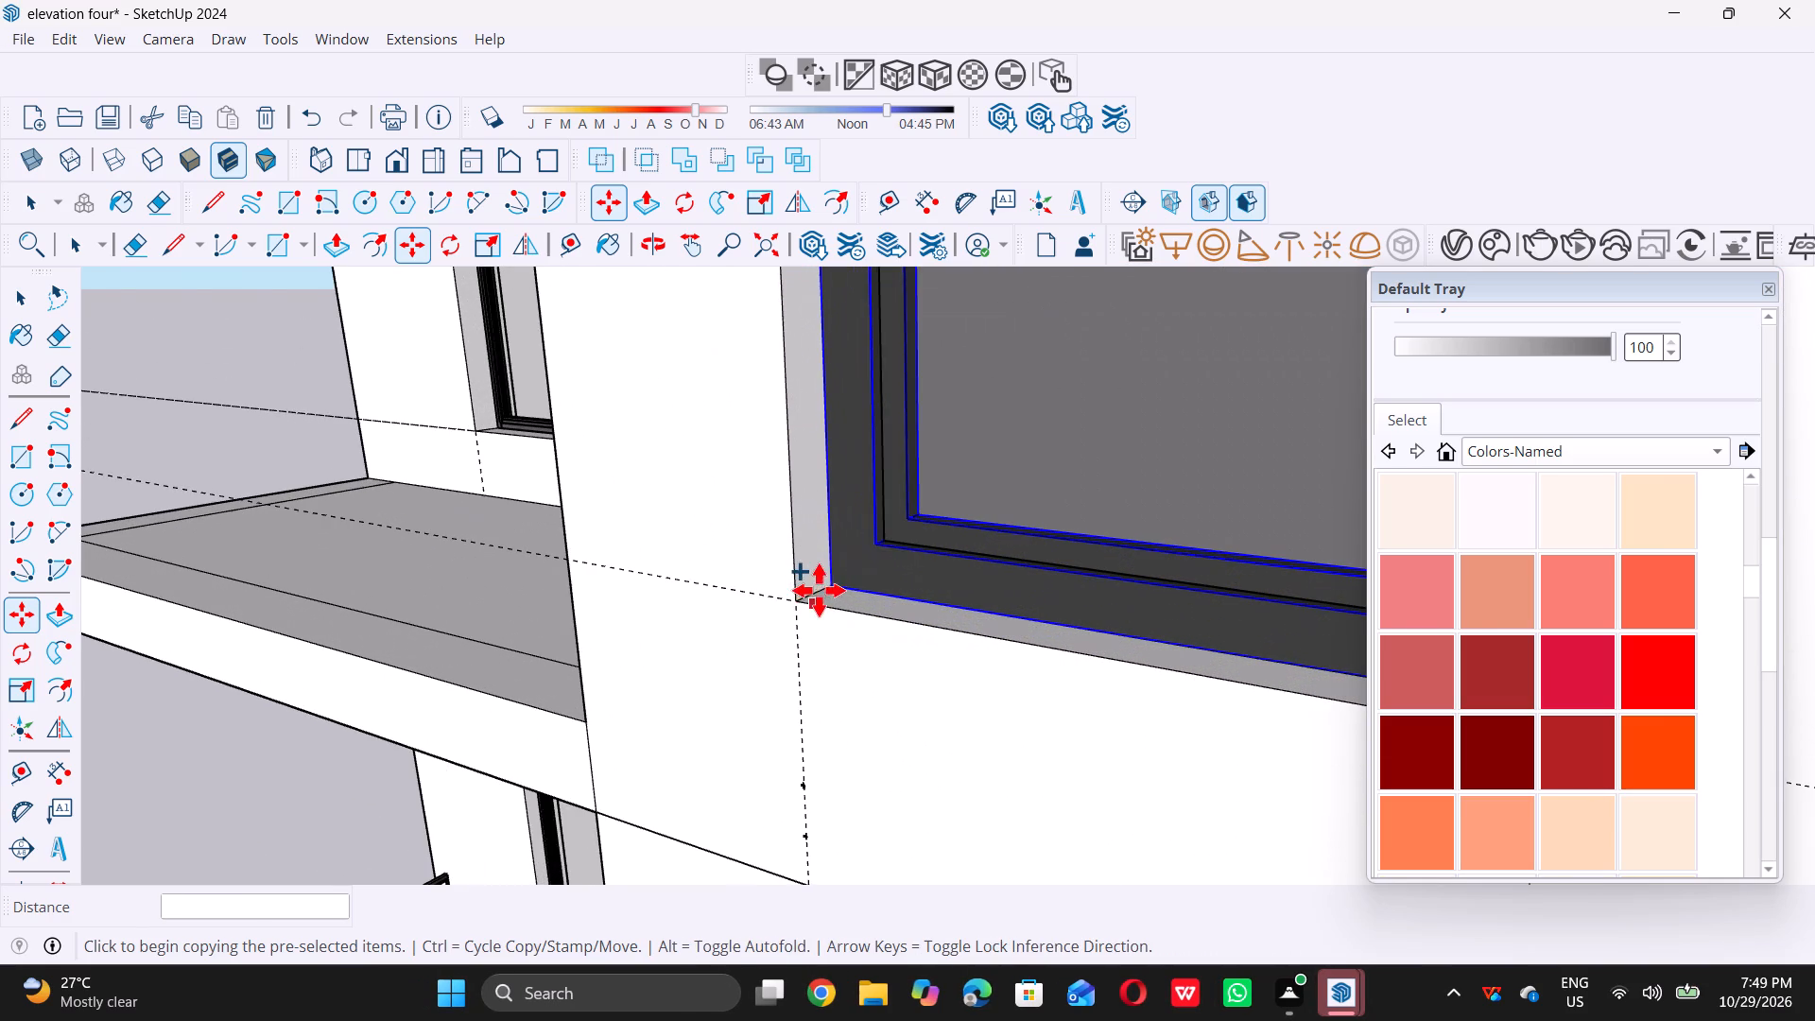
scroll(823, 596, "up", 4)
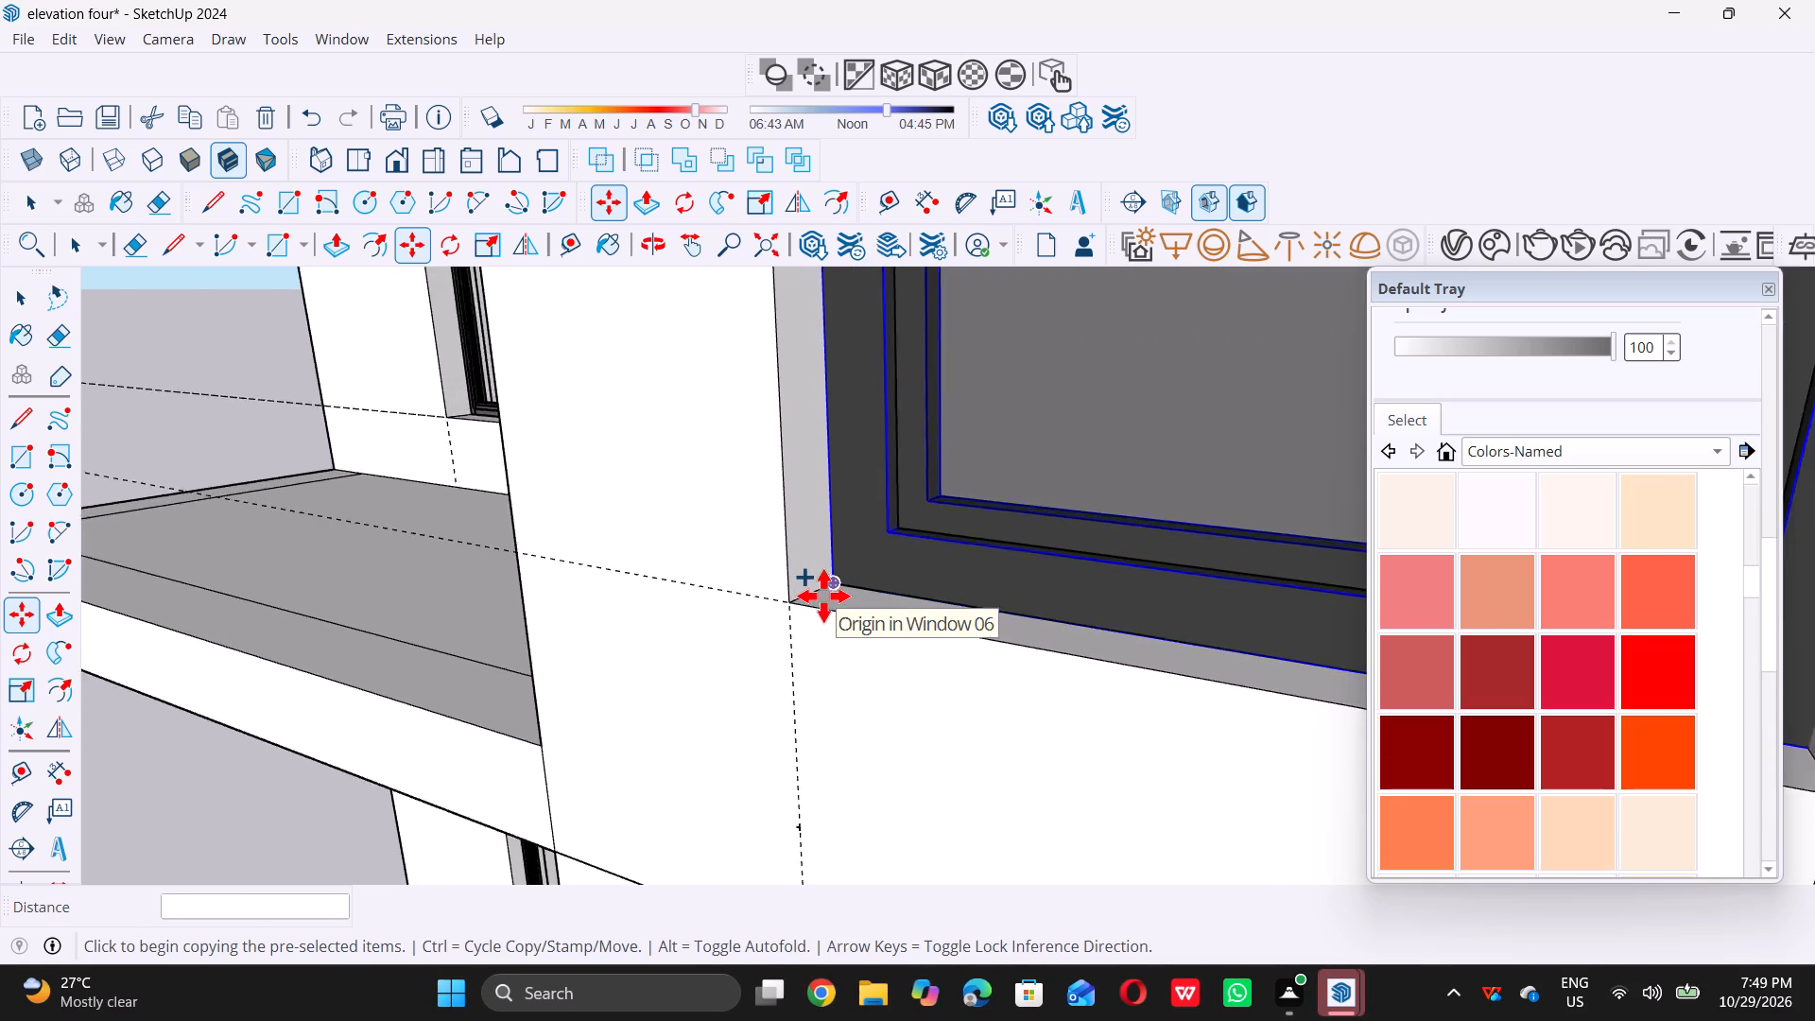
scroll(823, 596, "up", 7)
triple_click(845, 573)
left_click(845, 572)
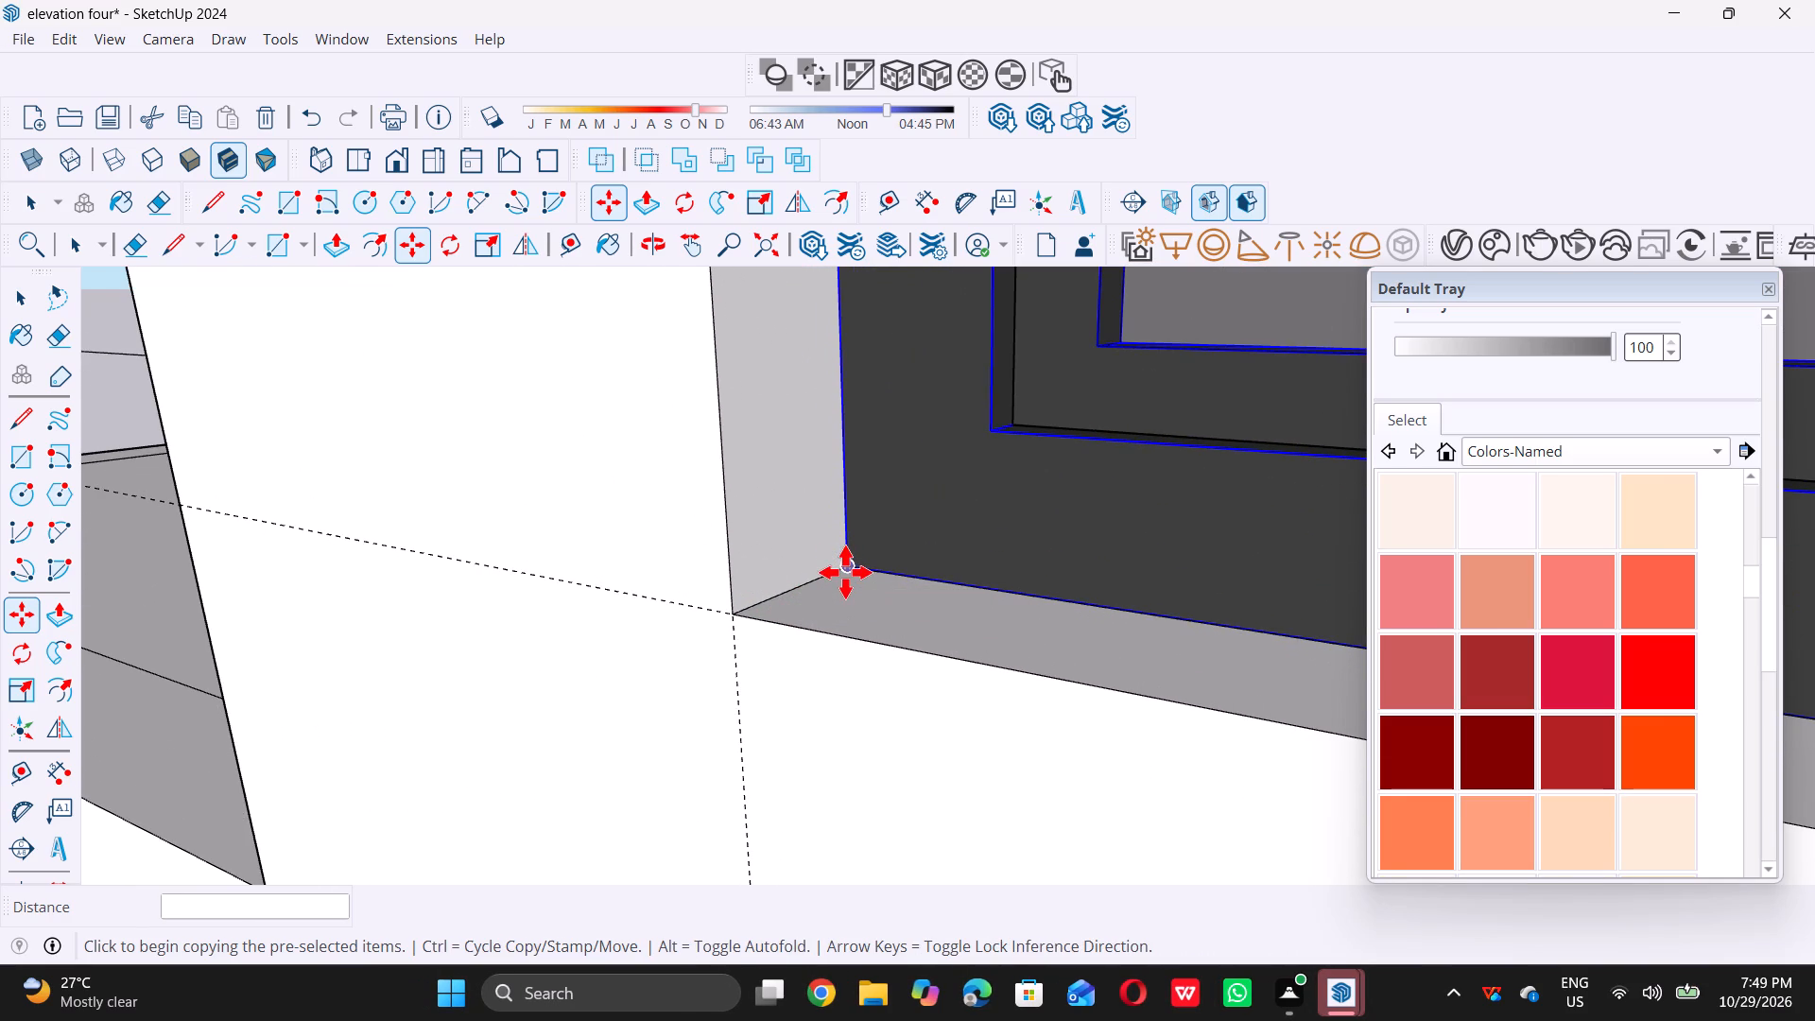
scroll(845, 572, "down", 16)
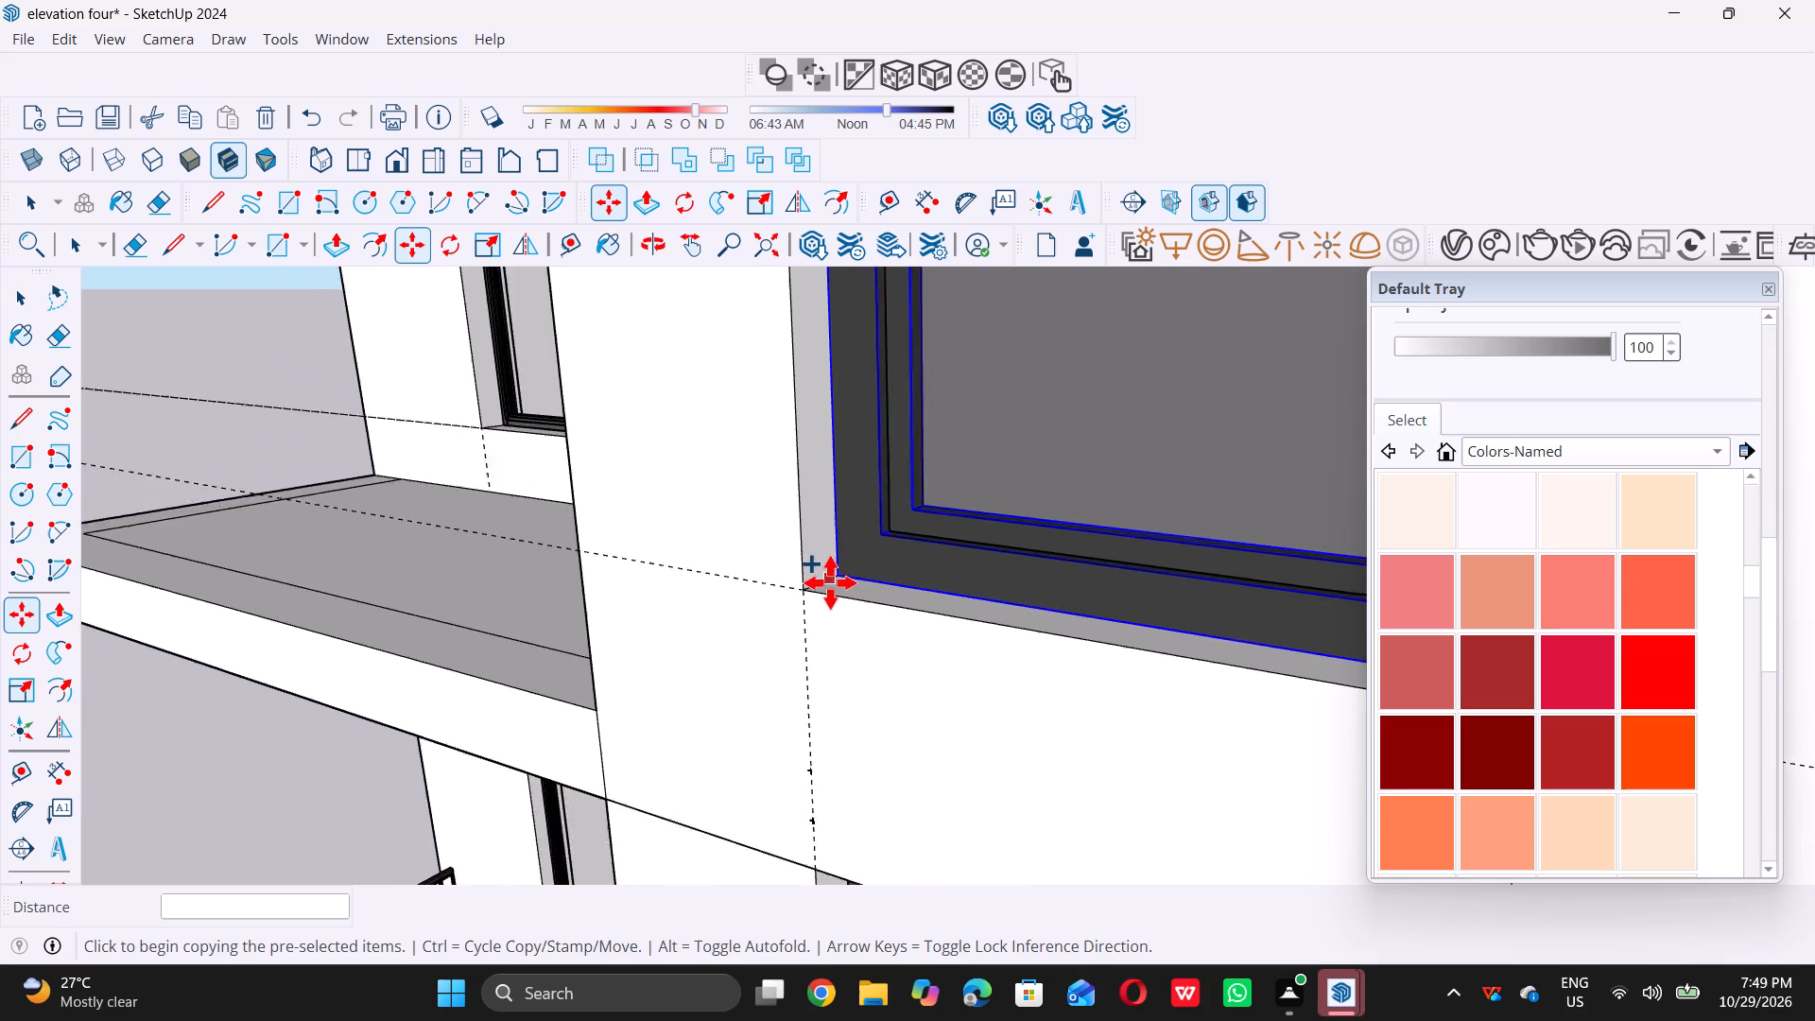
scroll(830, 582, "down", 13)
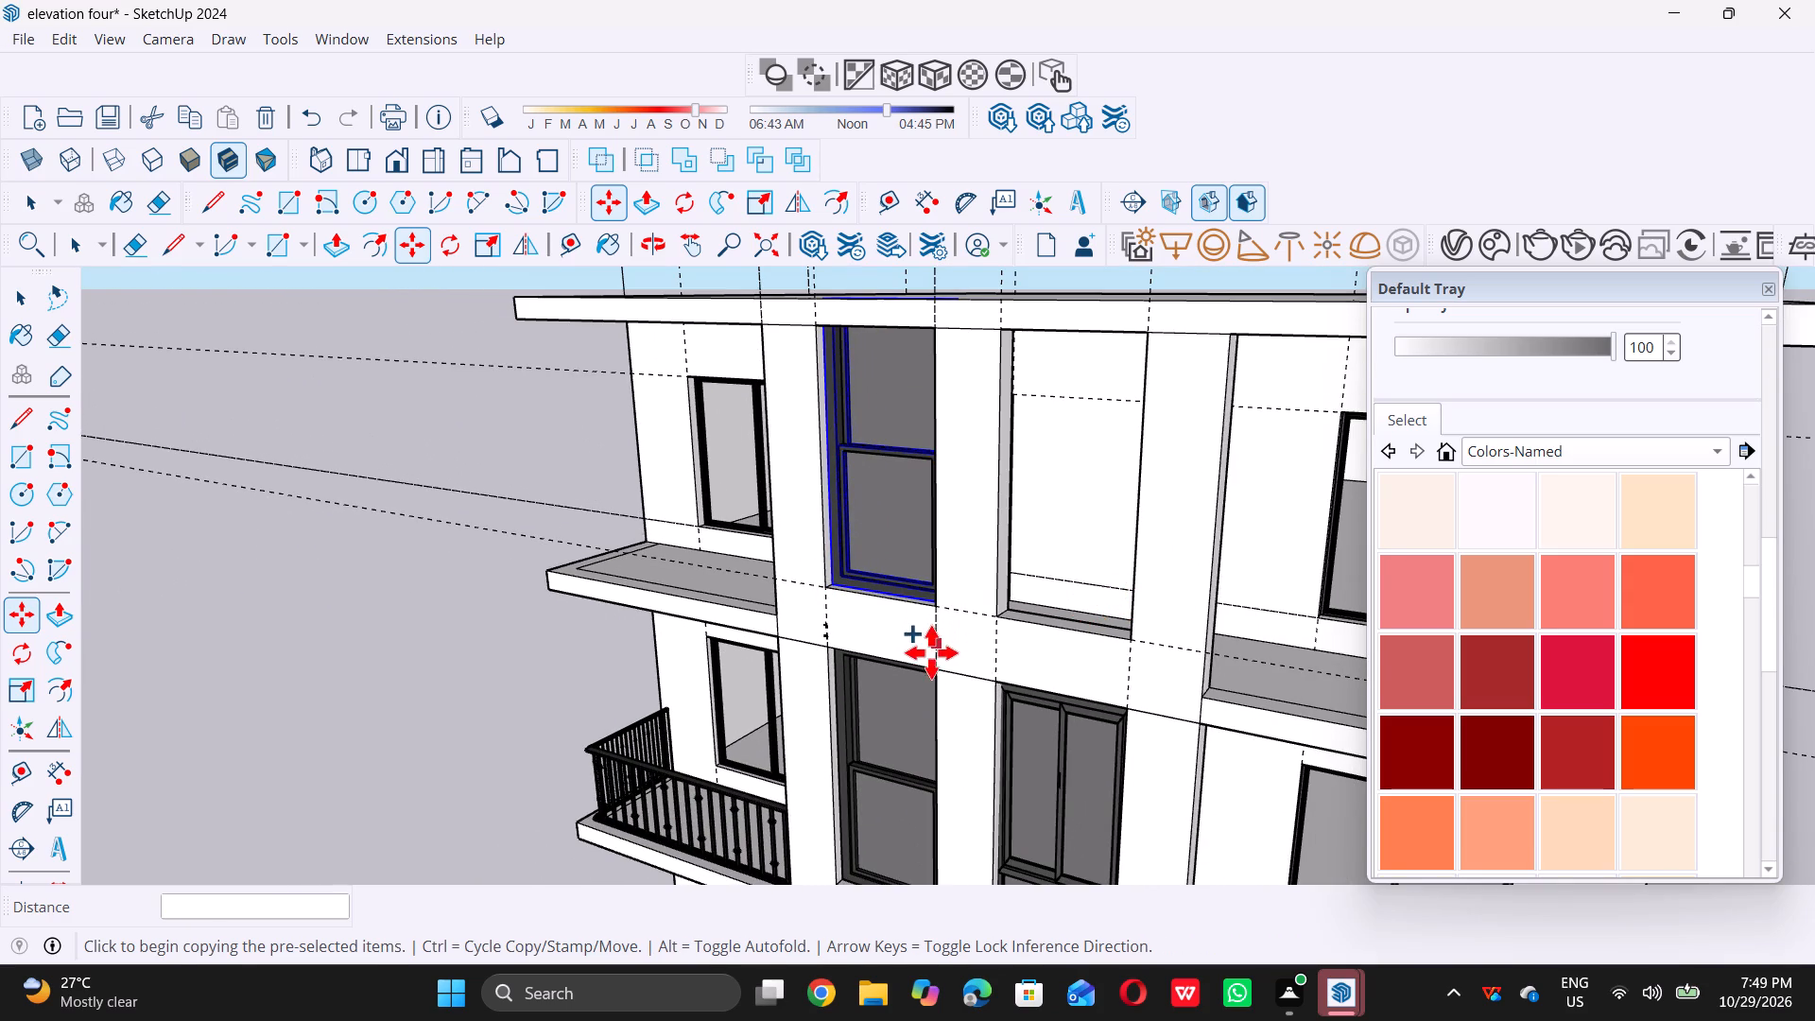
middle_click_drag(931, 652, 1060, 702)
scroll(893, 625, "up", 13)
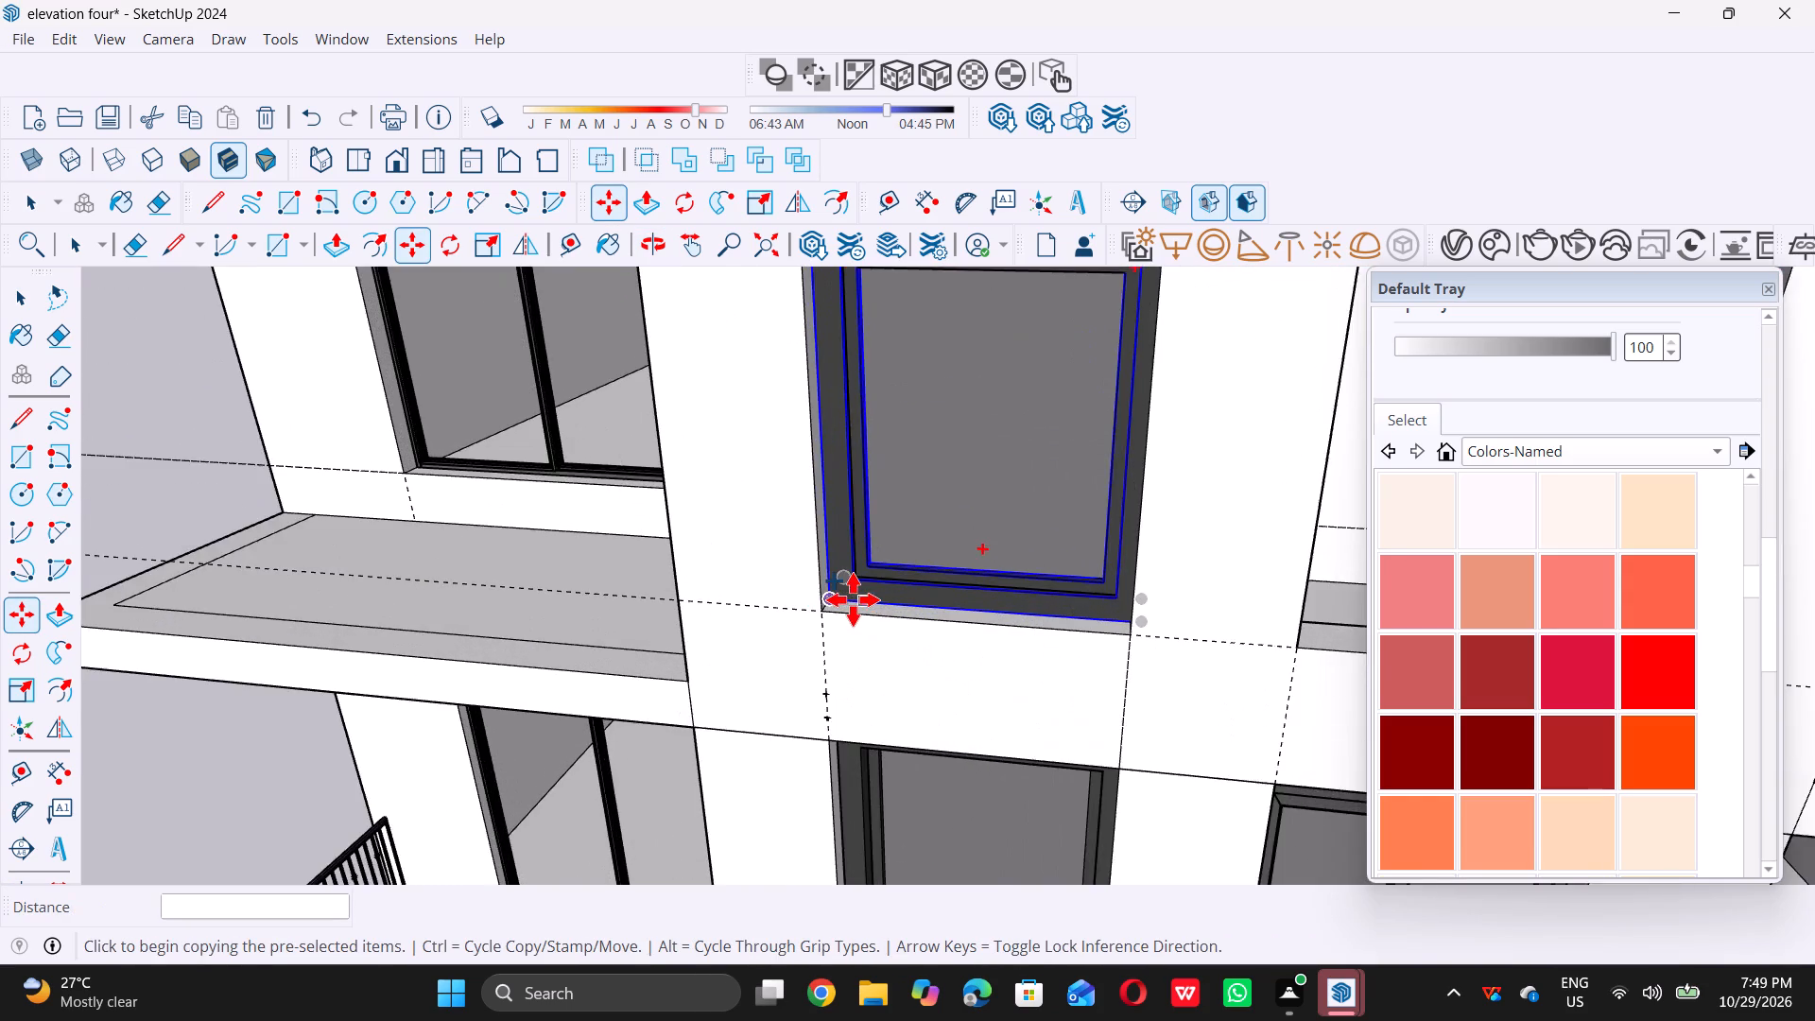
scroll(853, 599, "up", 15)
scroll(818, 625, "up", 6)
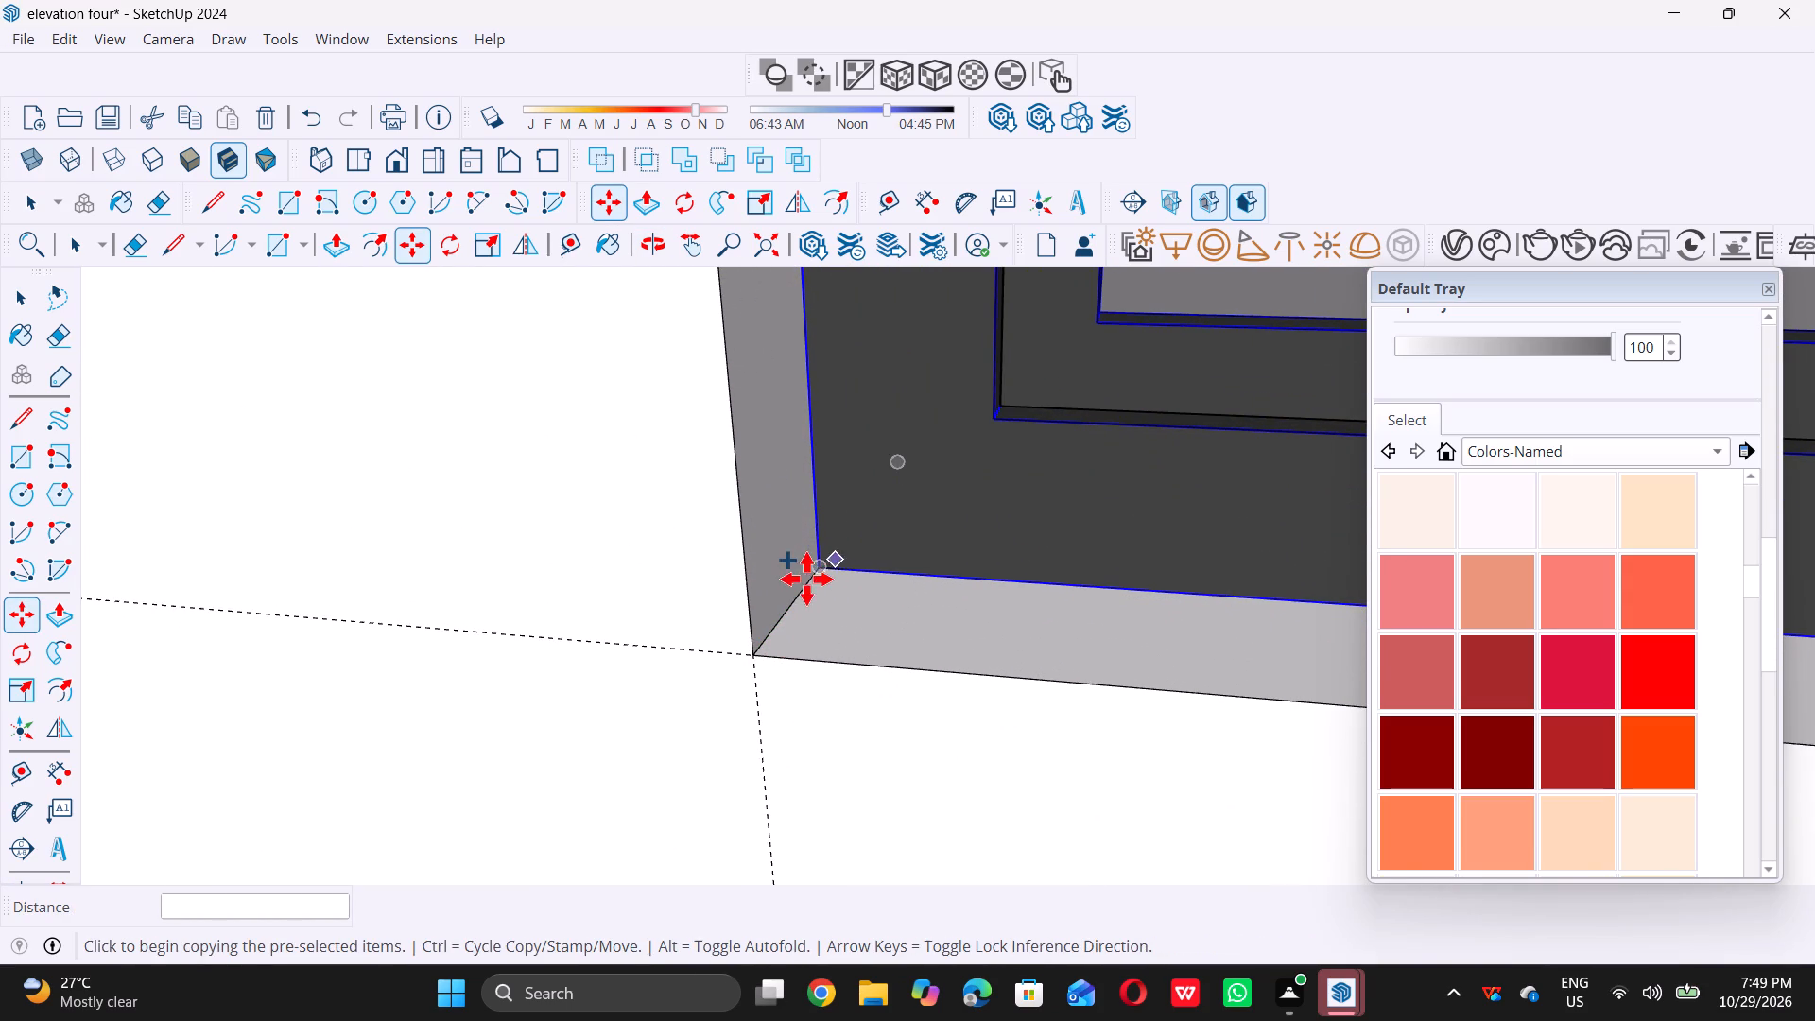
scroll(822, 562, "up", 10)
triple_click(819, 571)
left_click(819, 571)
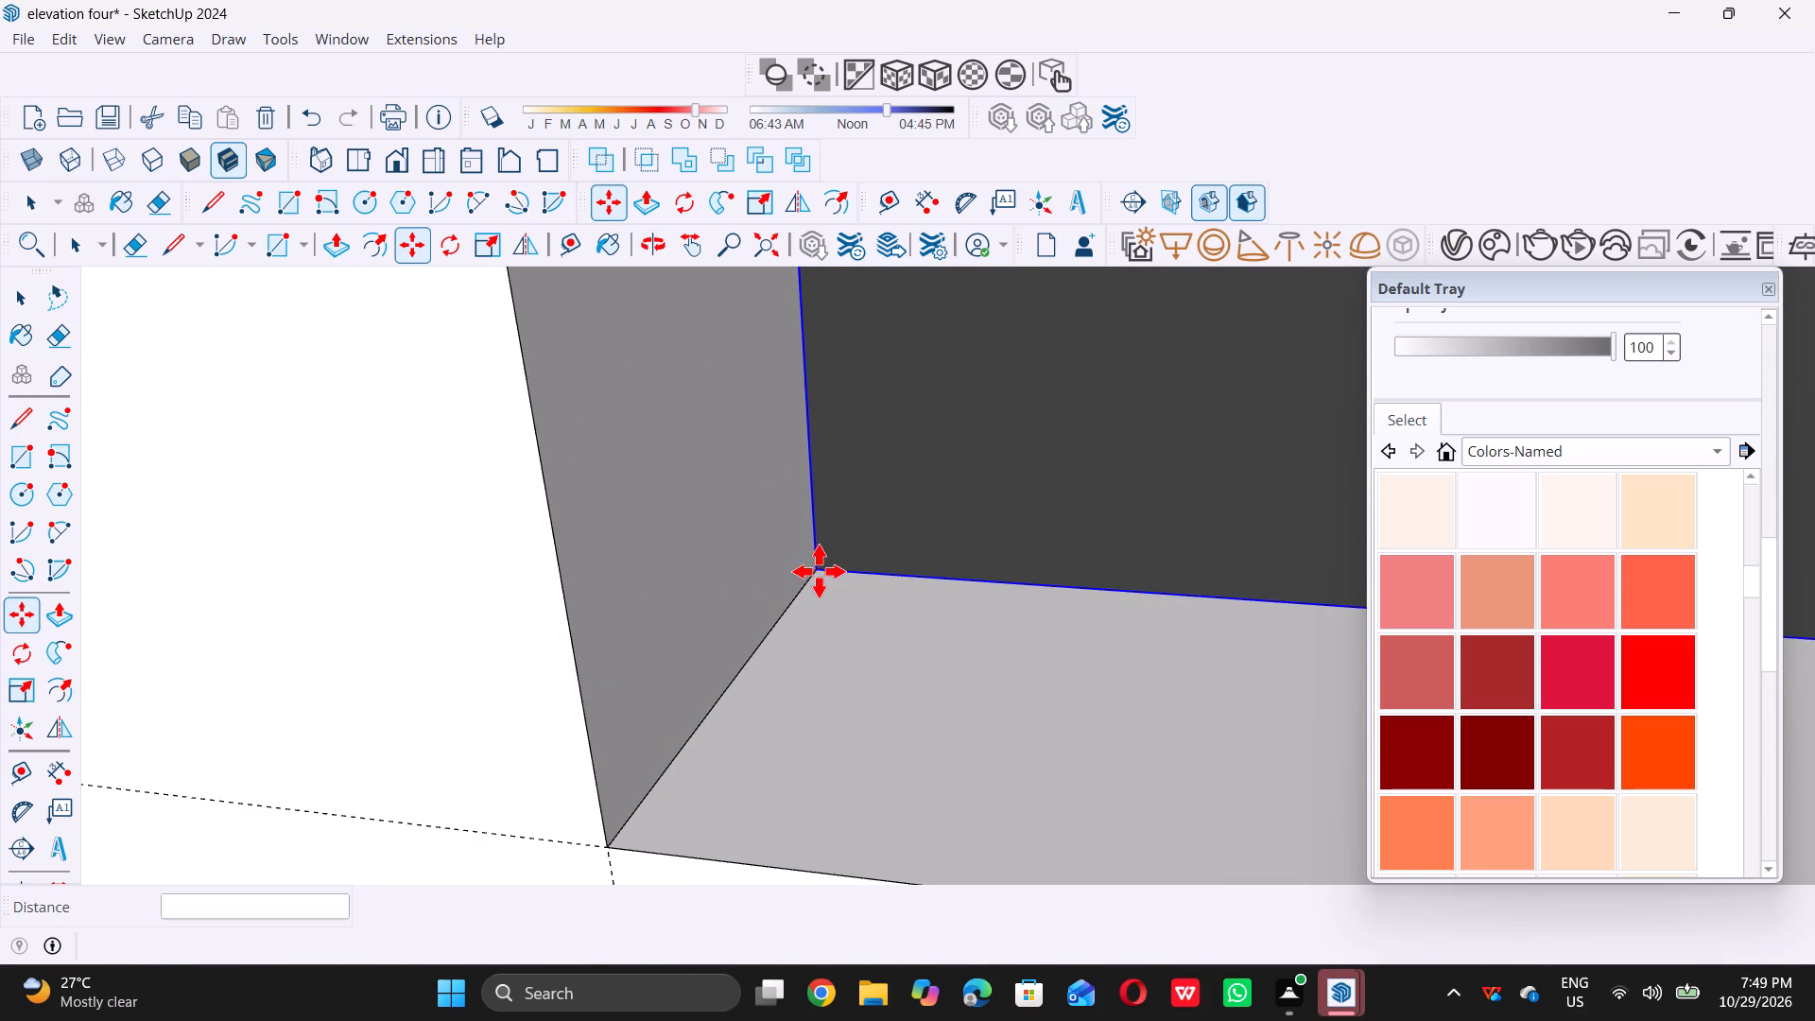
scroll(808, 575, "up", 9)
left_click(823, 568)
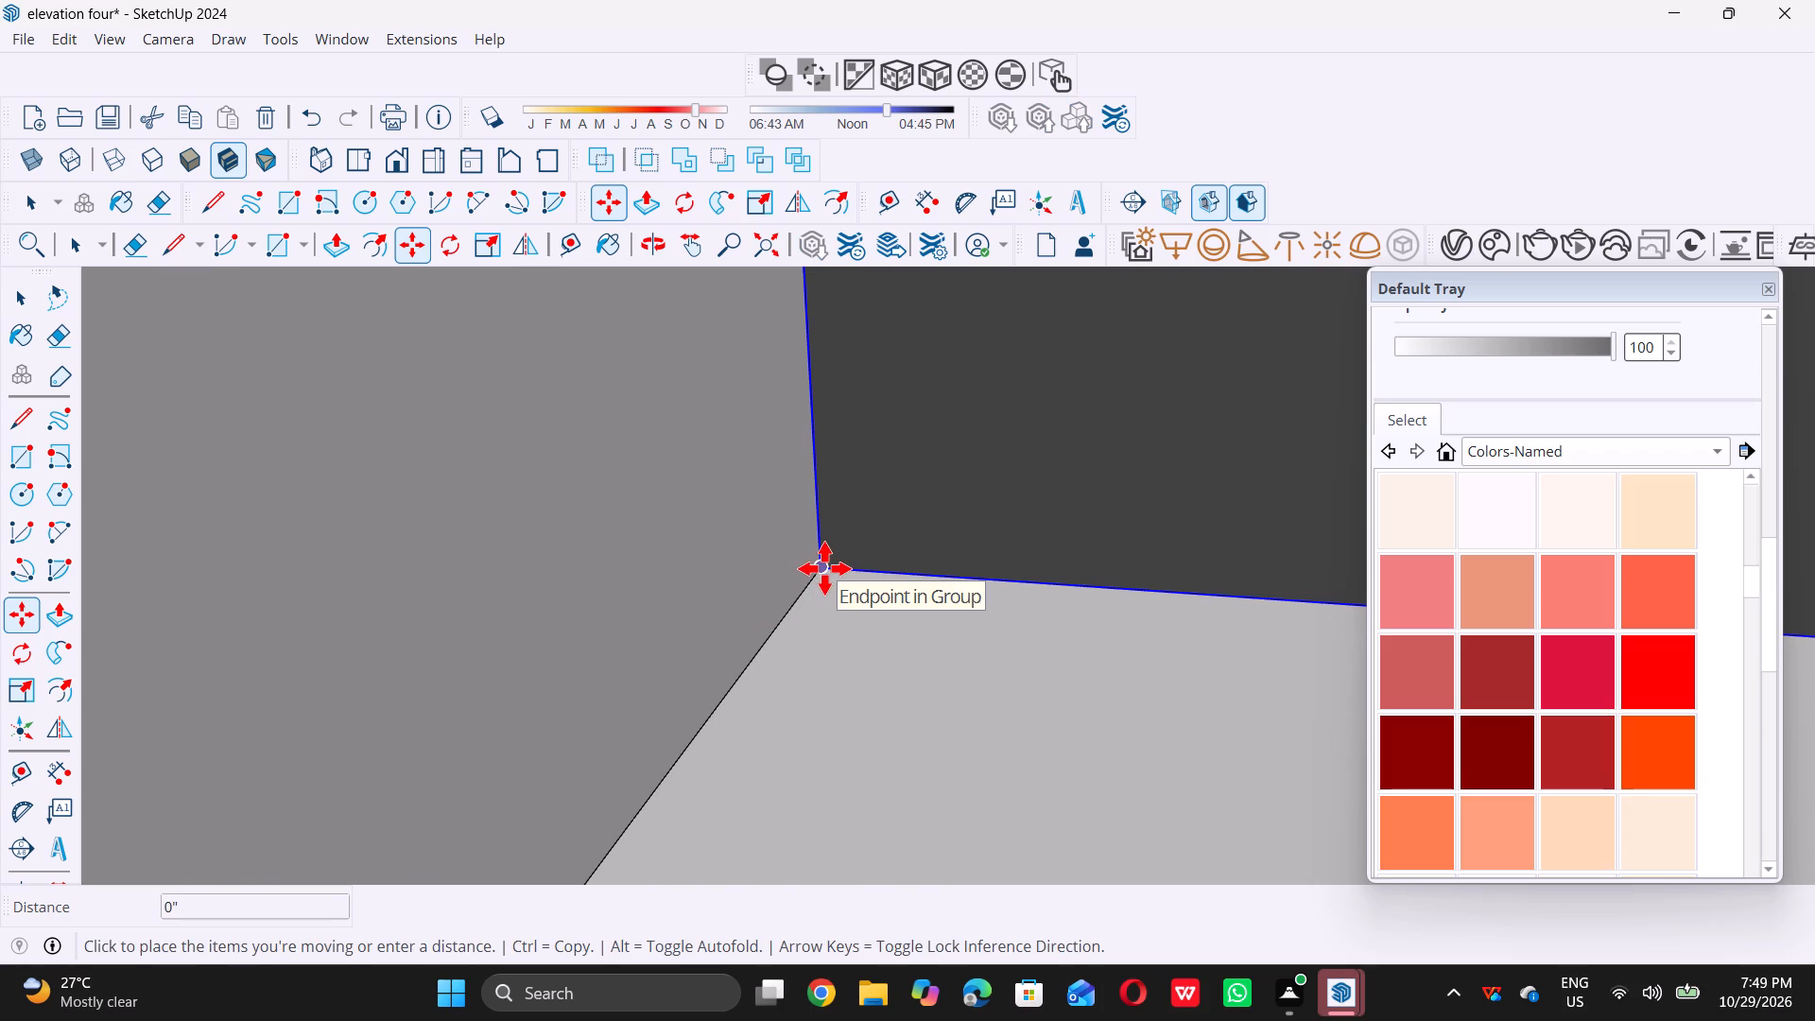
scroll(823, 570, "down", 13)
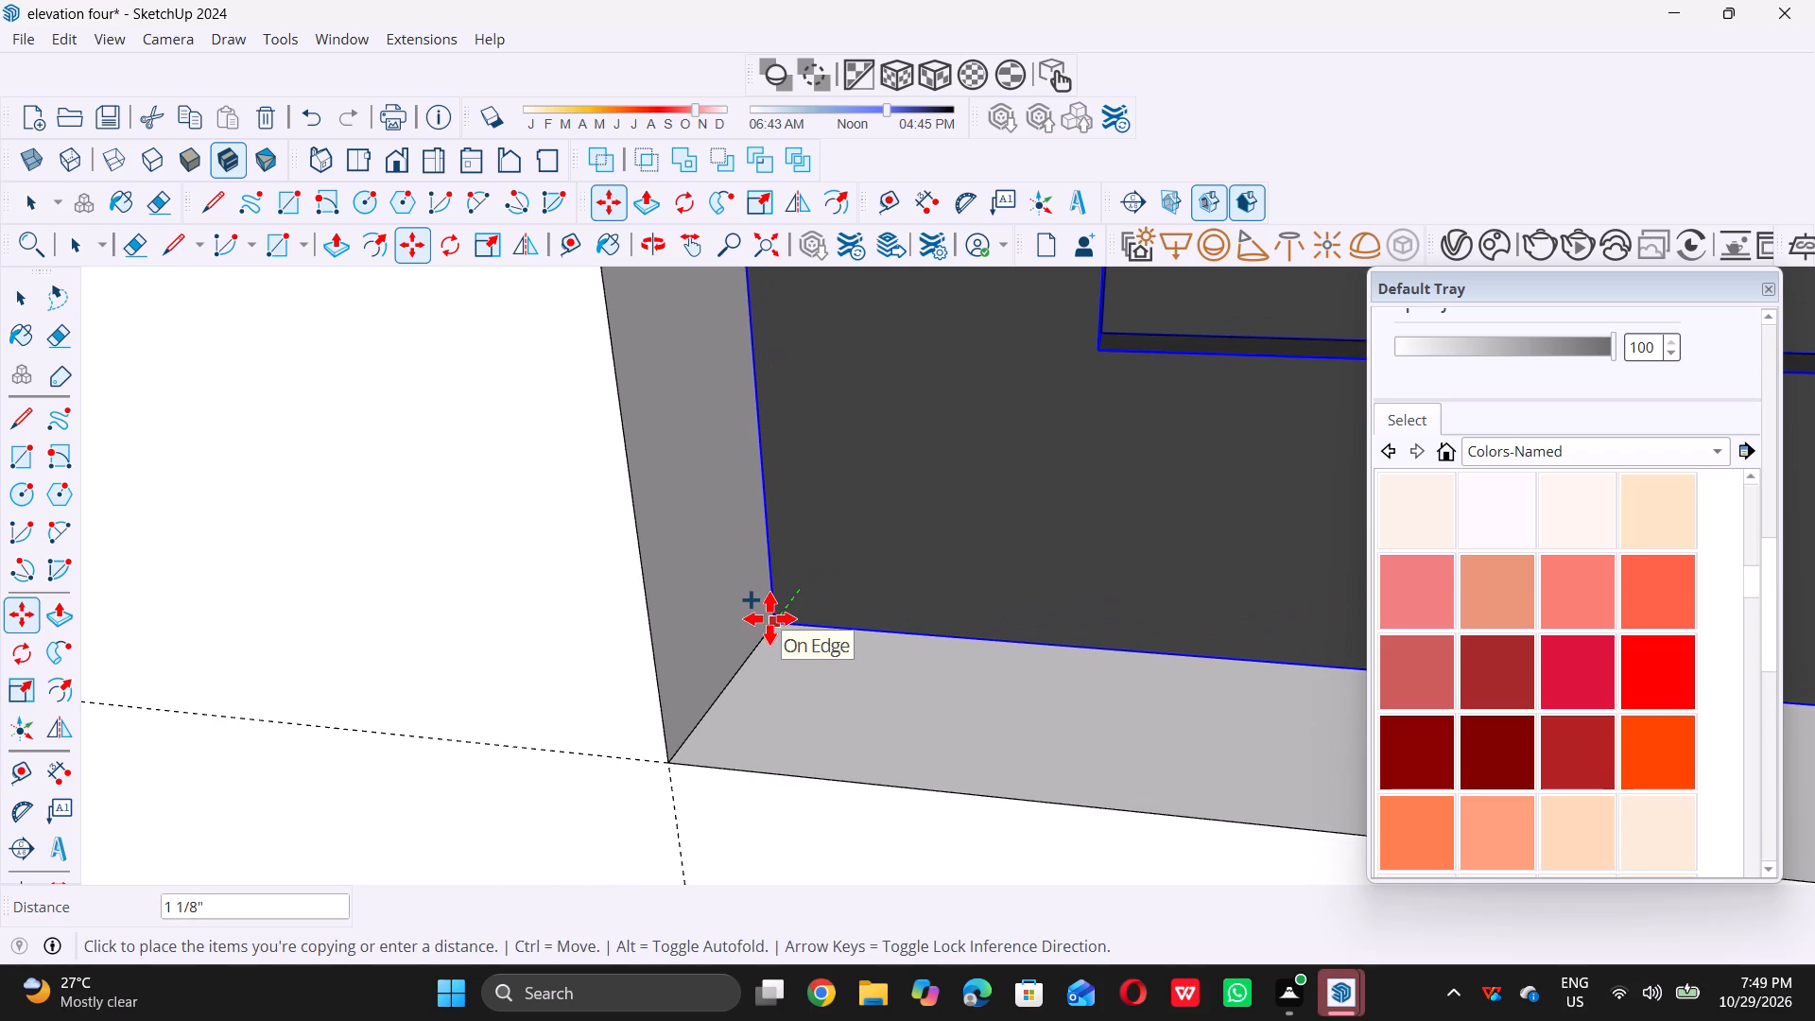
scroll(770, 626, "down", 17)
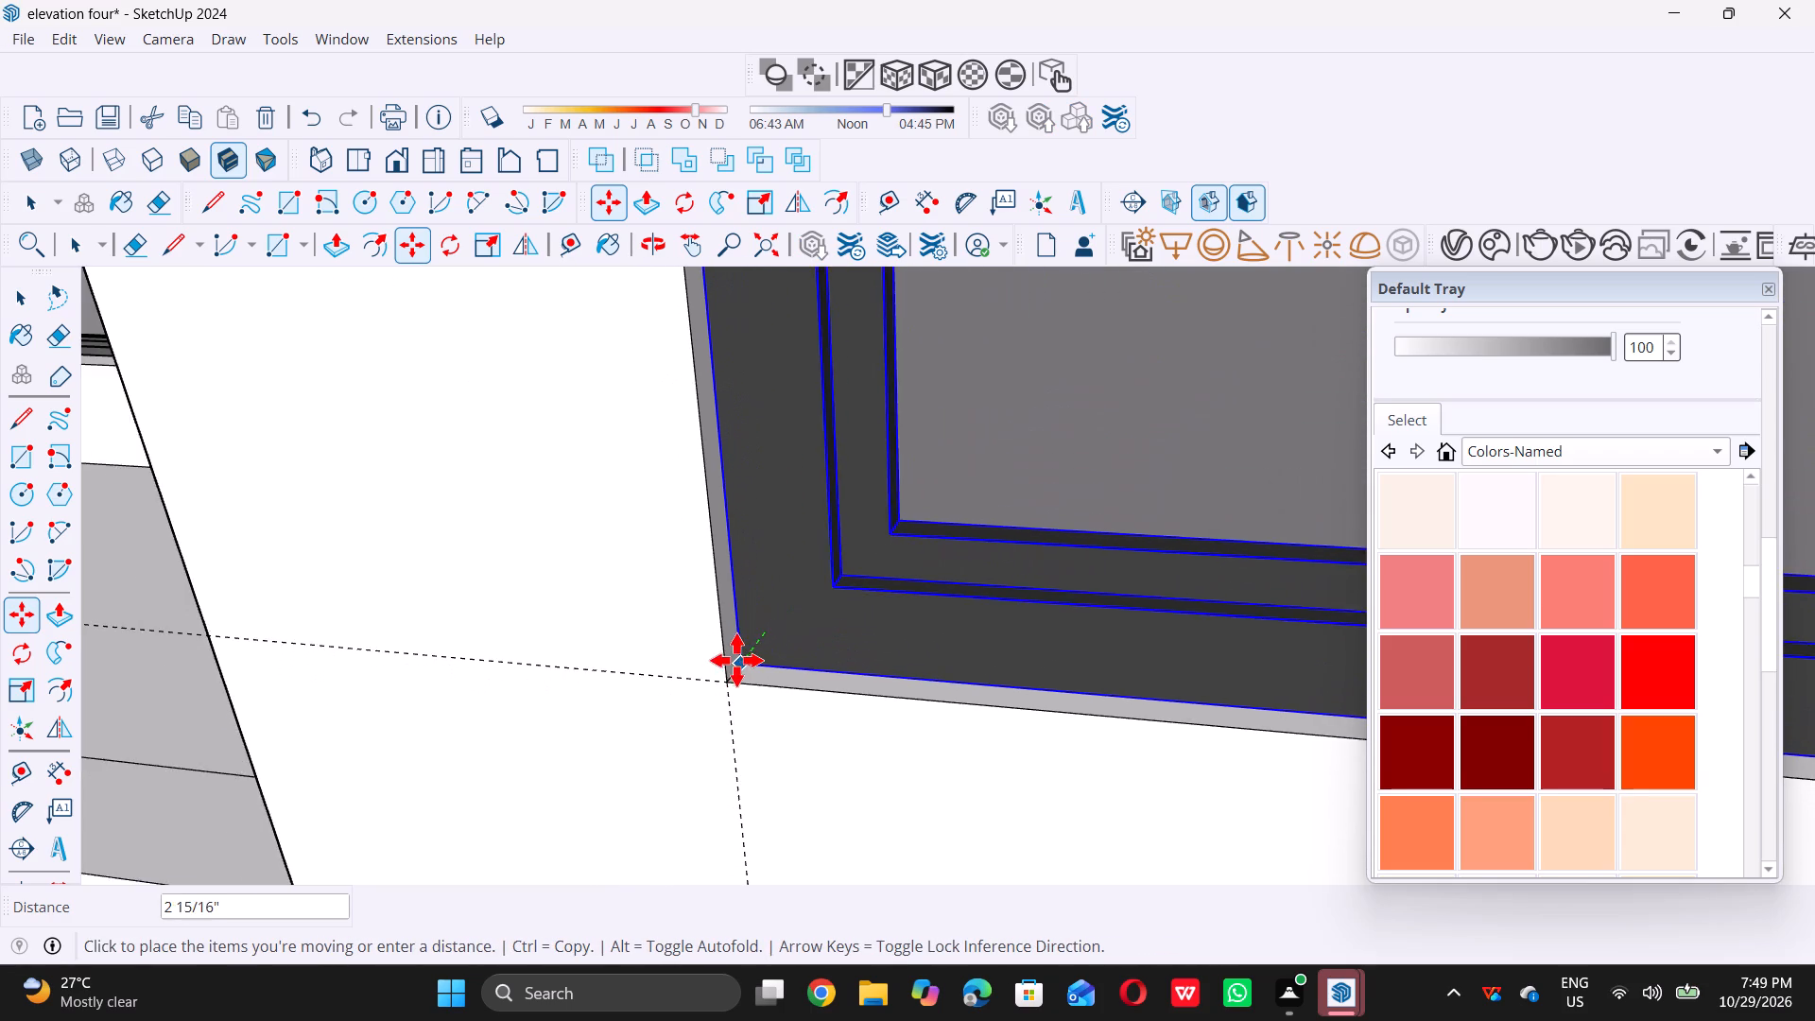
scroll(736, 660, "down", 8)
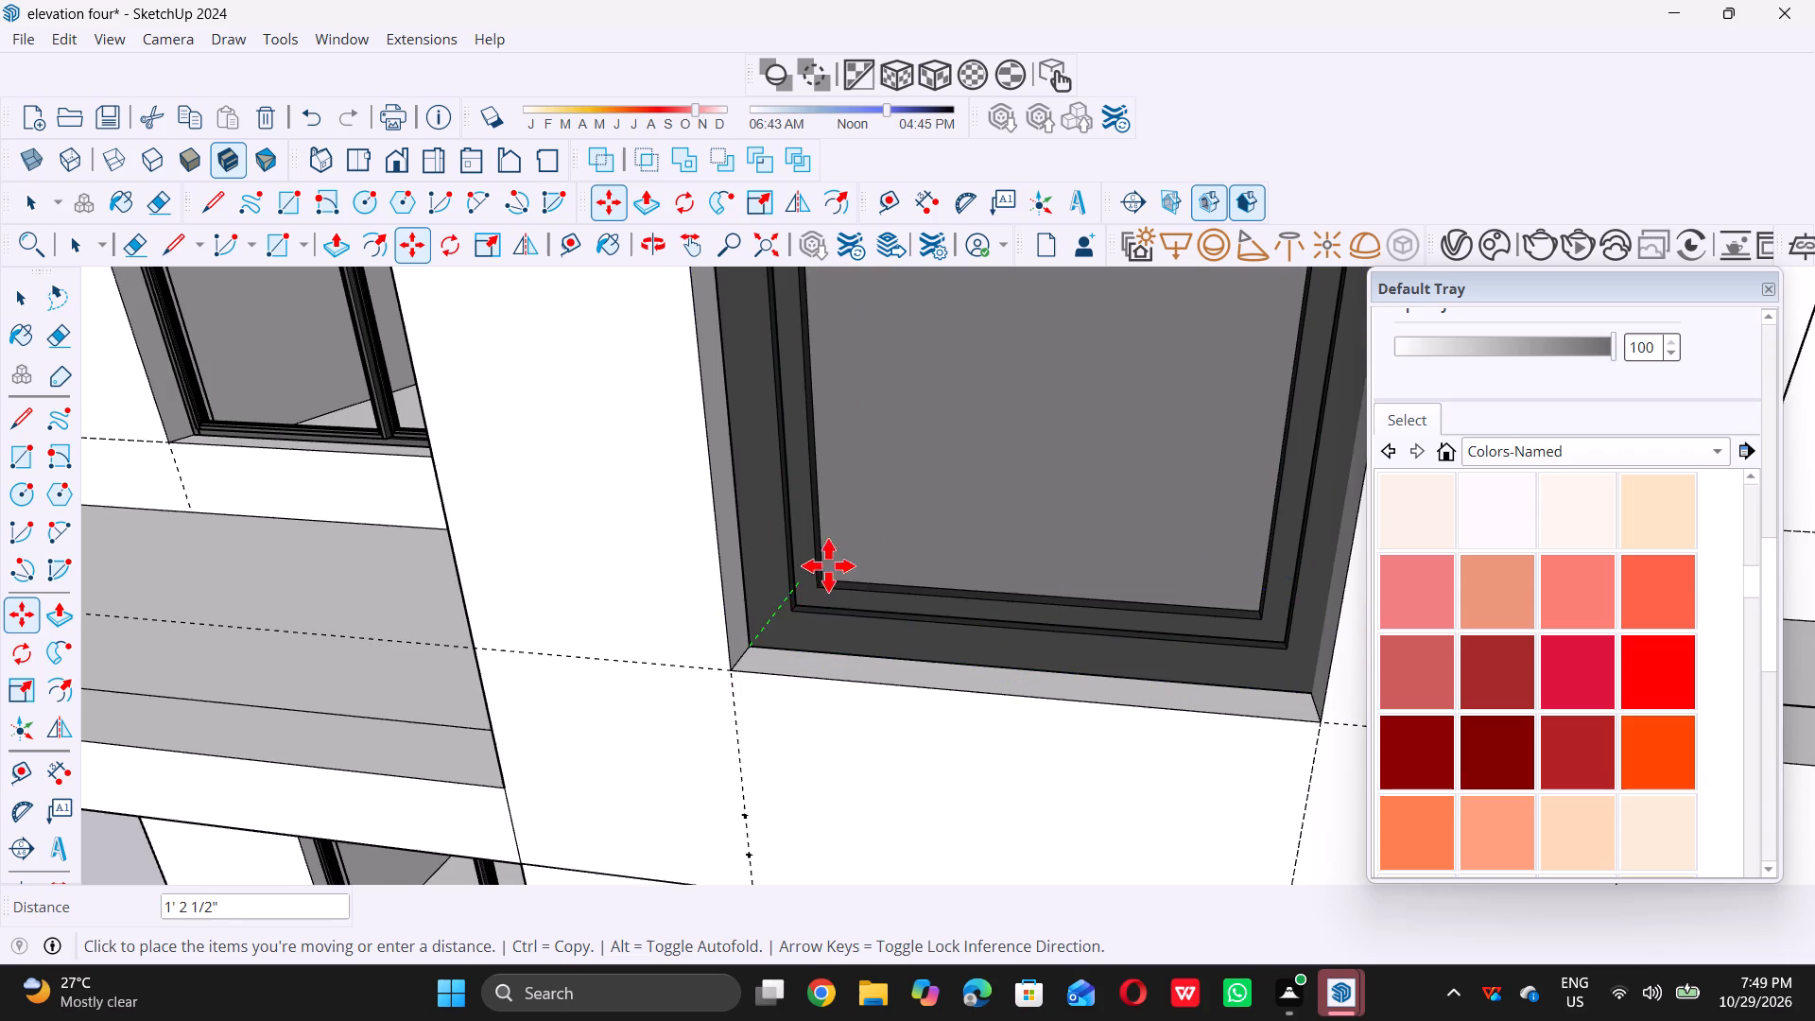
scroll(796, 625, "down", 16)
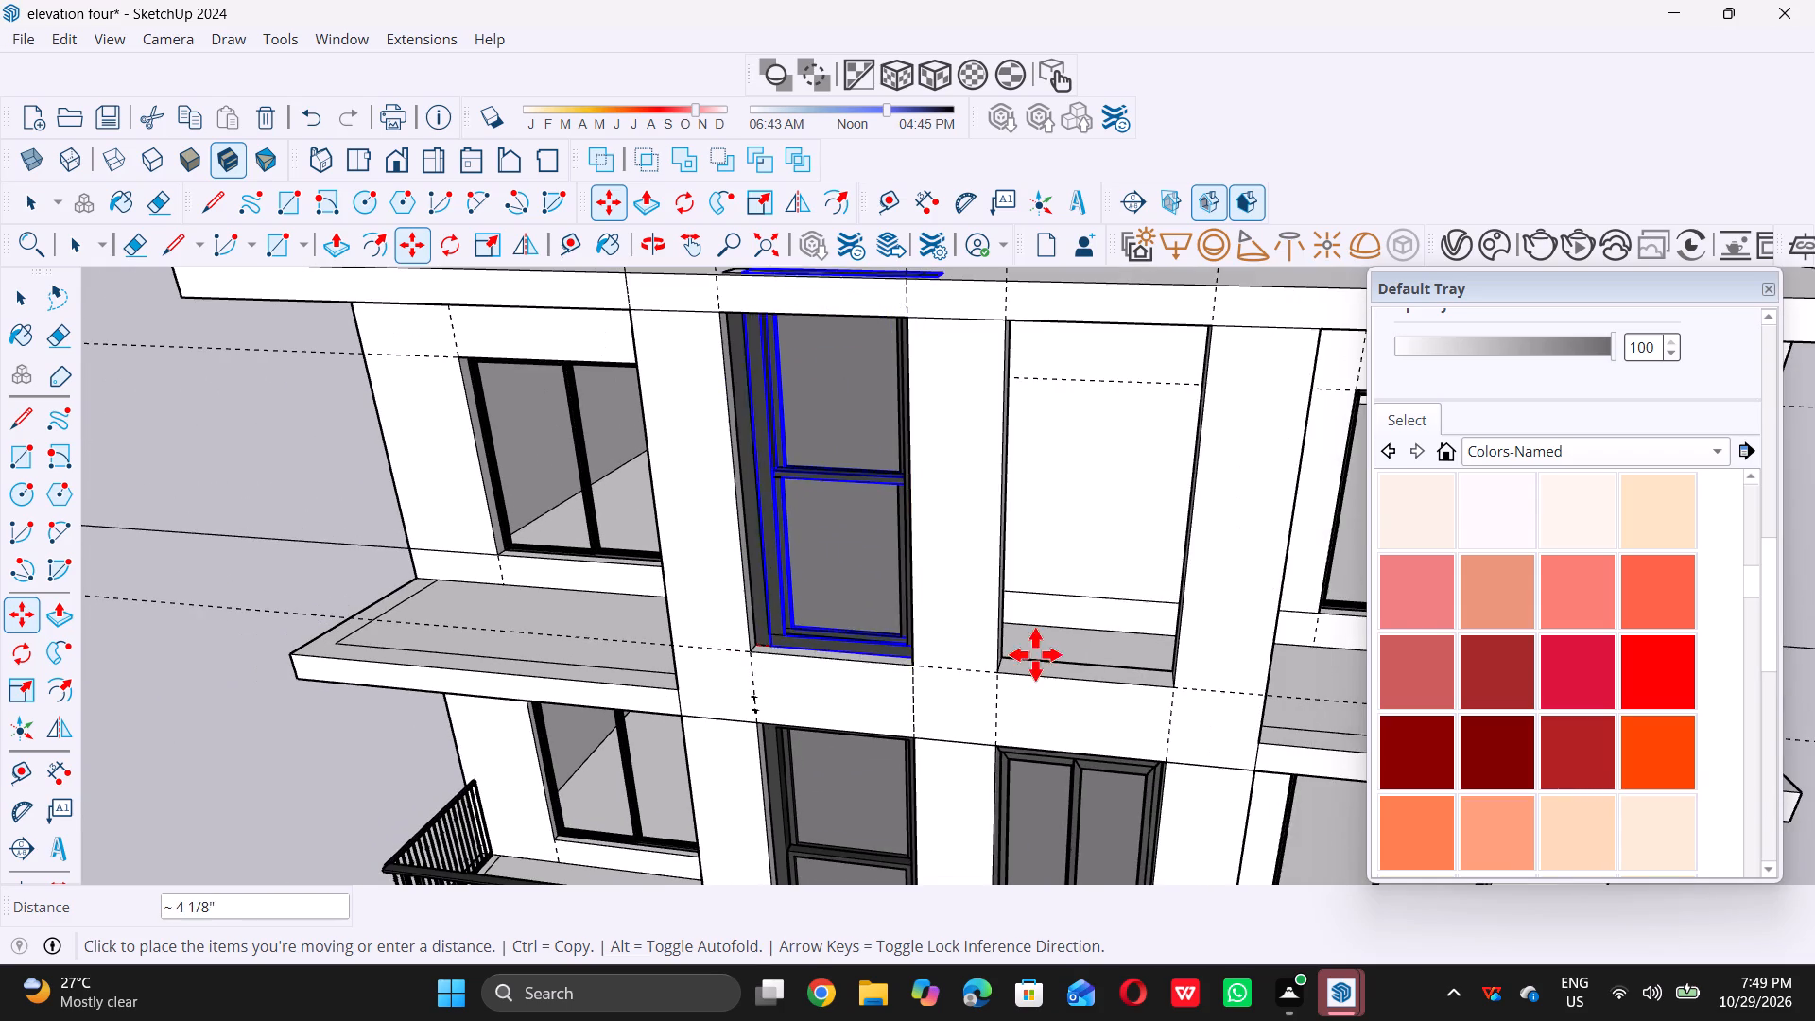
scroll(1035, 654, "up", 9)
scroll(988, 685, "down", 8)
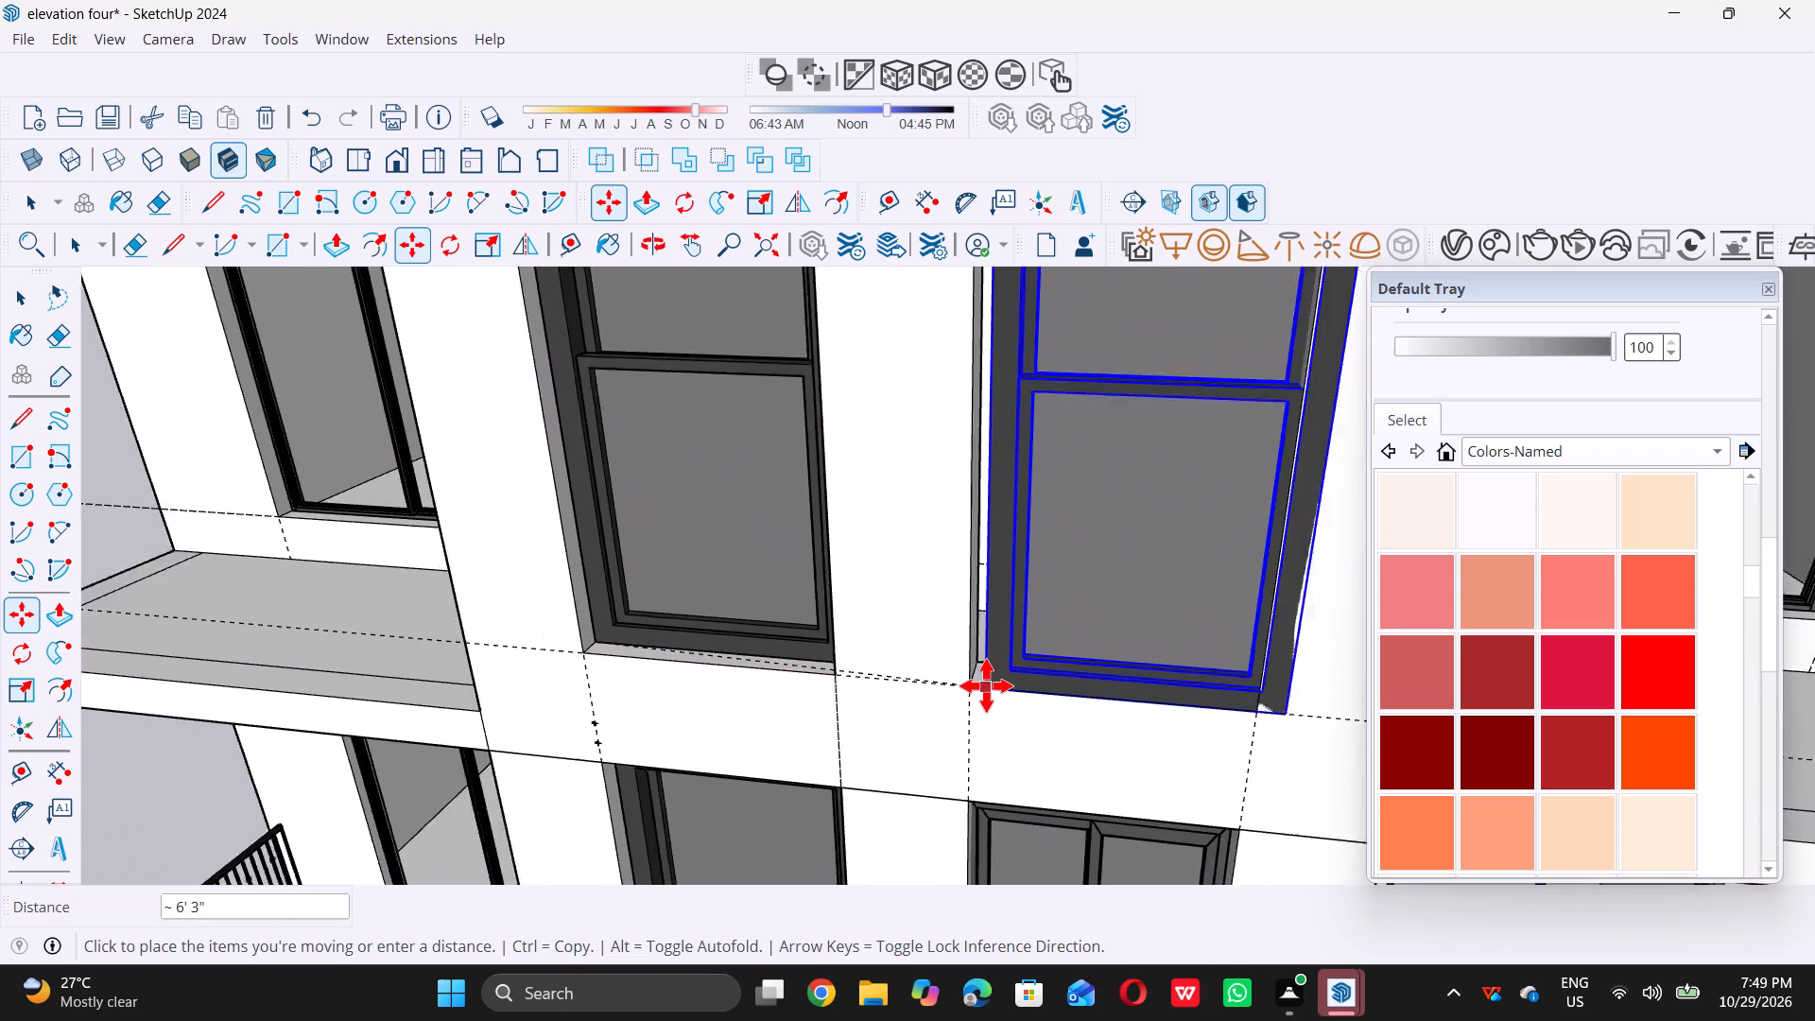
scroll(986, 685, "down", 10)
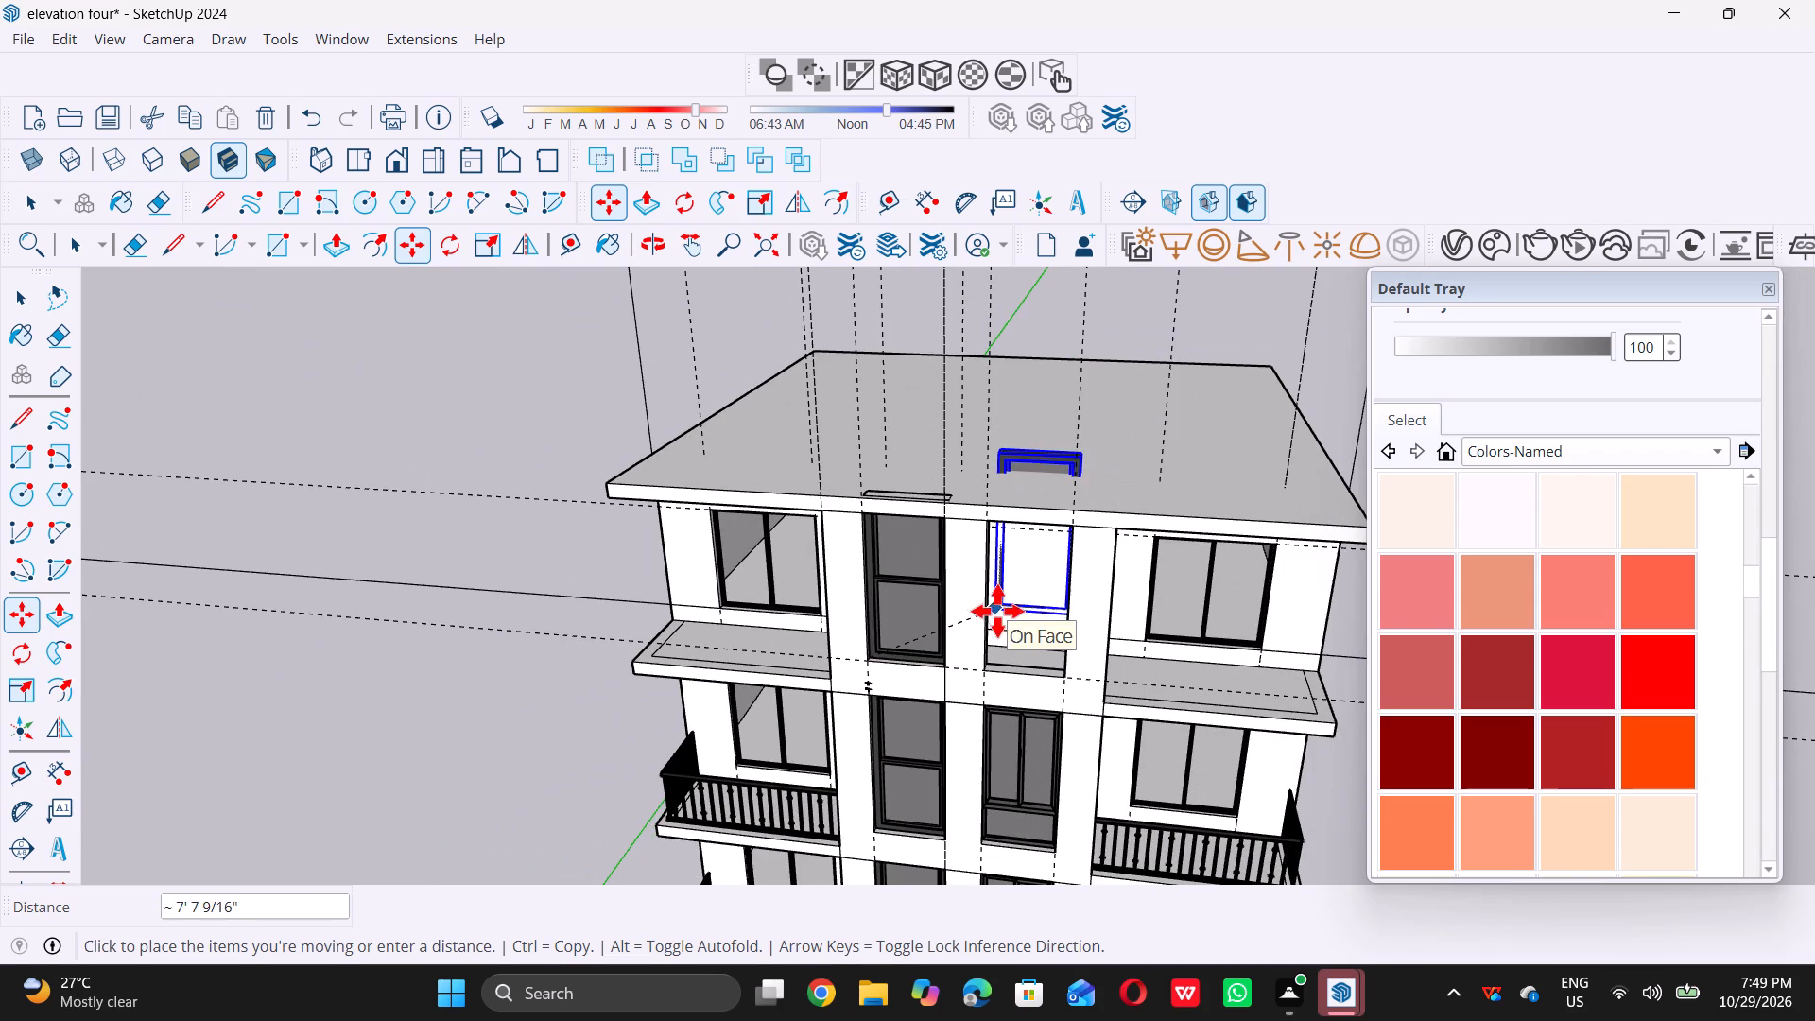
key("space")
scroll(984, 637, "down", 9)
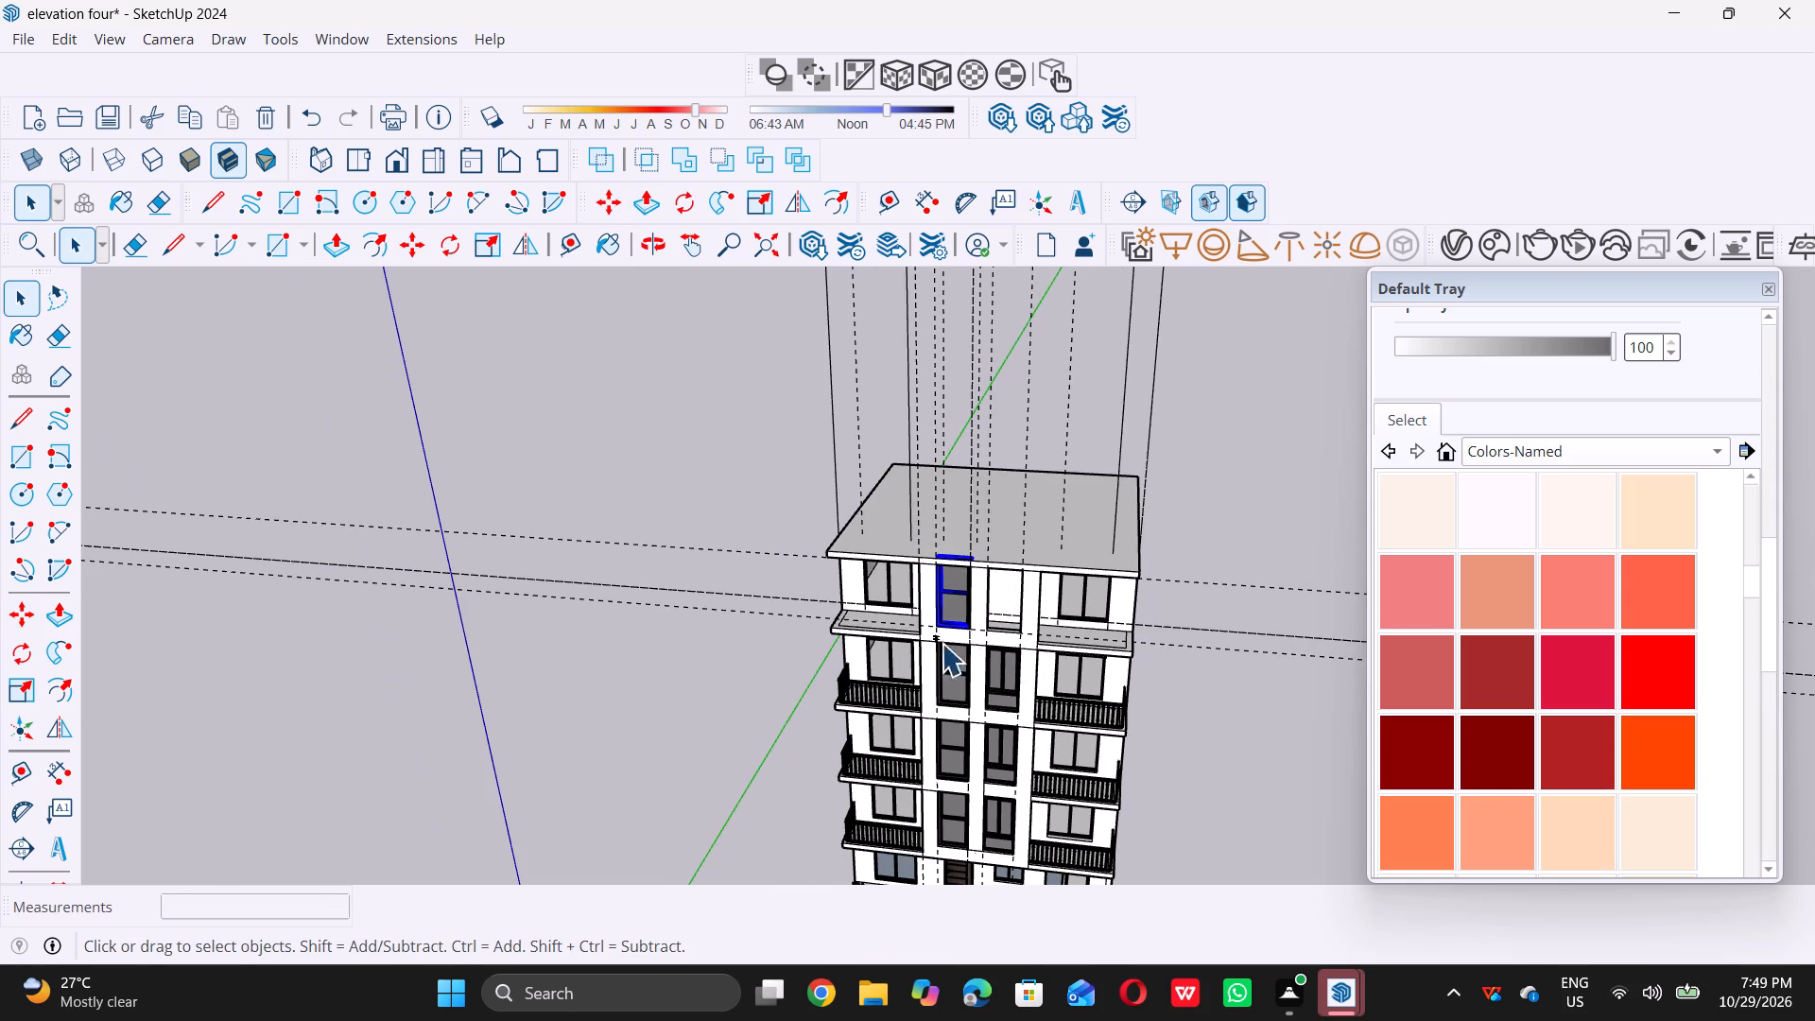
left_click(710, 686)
Examine from above and below how the window in the left opening meets the roof slab and fits the opening.
middle_click_drag(1100, 765, 1011, 719)
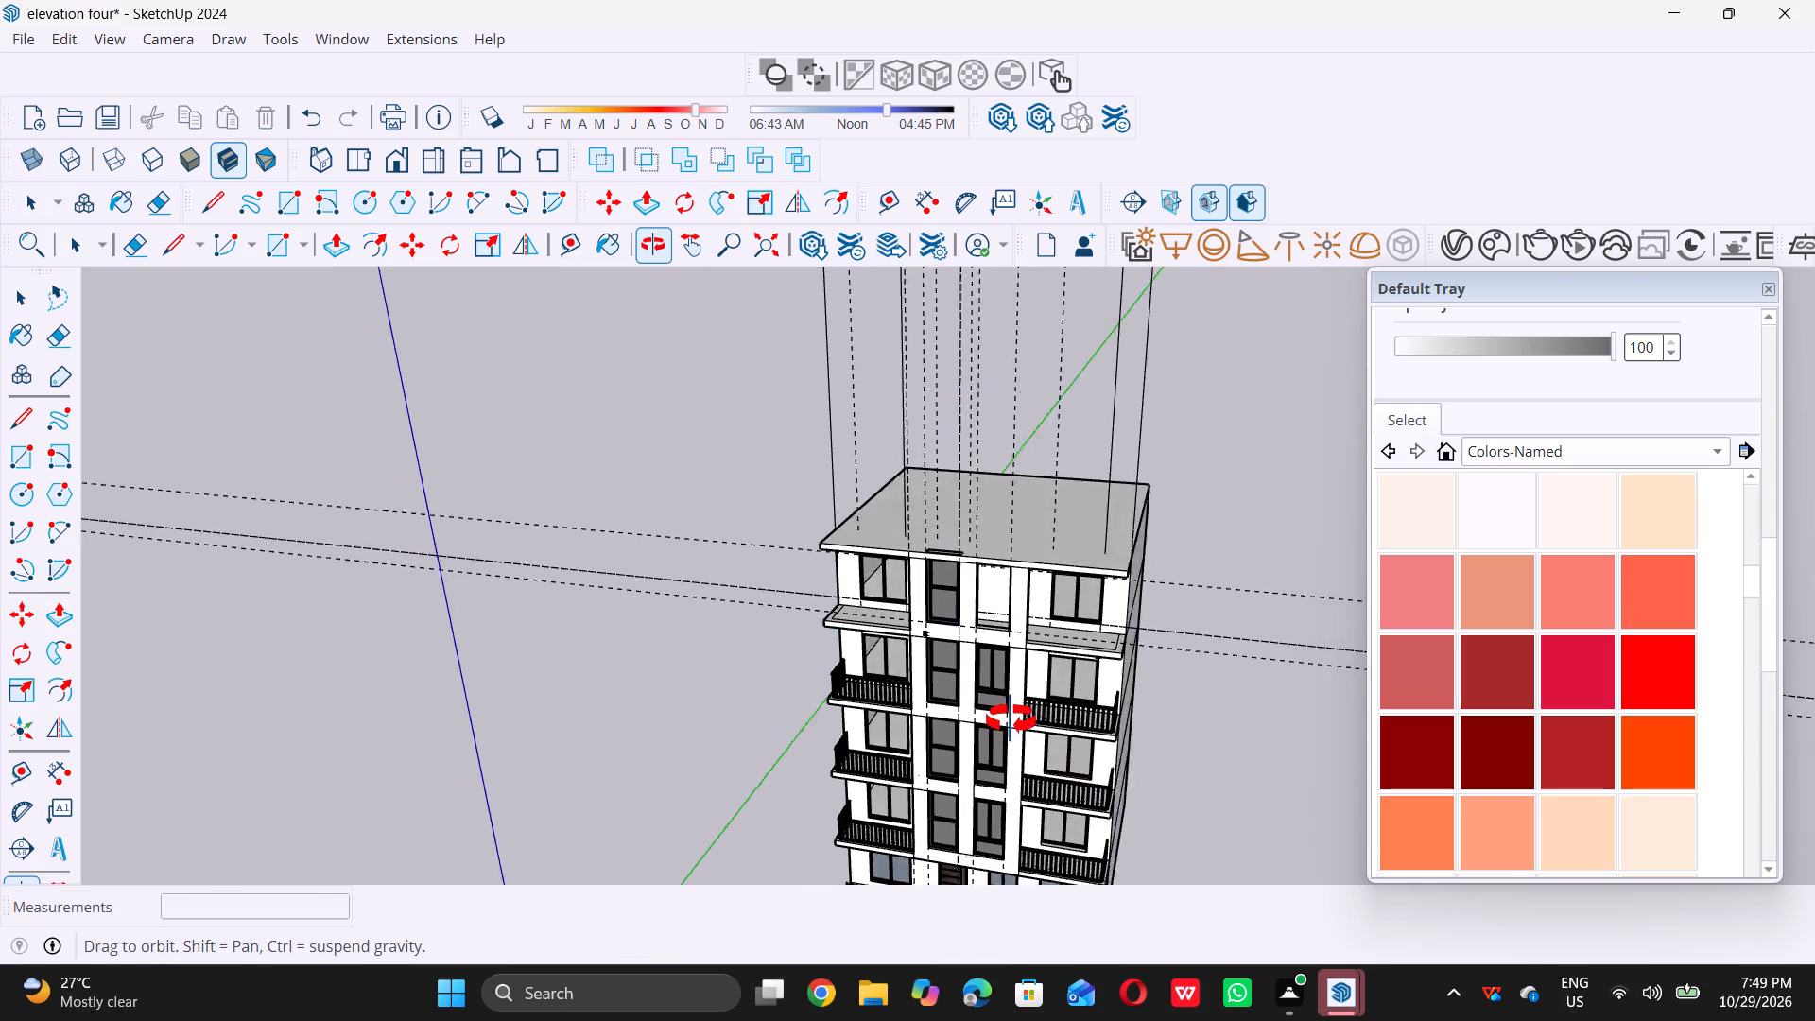
middle_click_drag(1011, 719, 1009, 718)
scroll(975, 721, "up", 4)
scroll(941, 649, "up", 5)
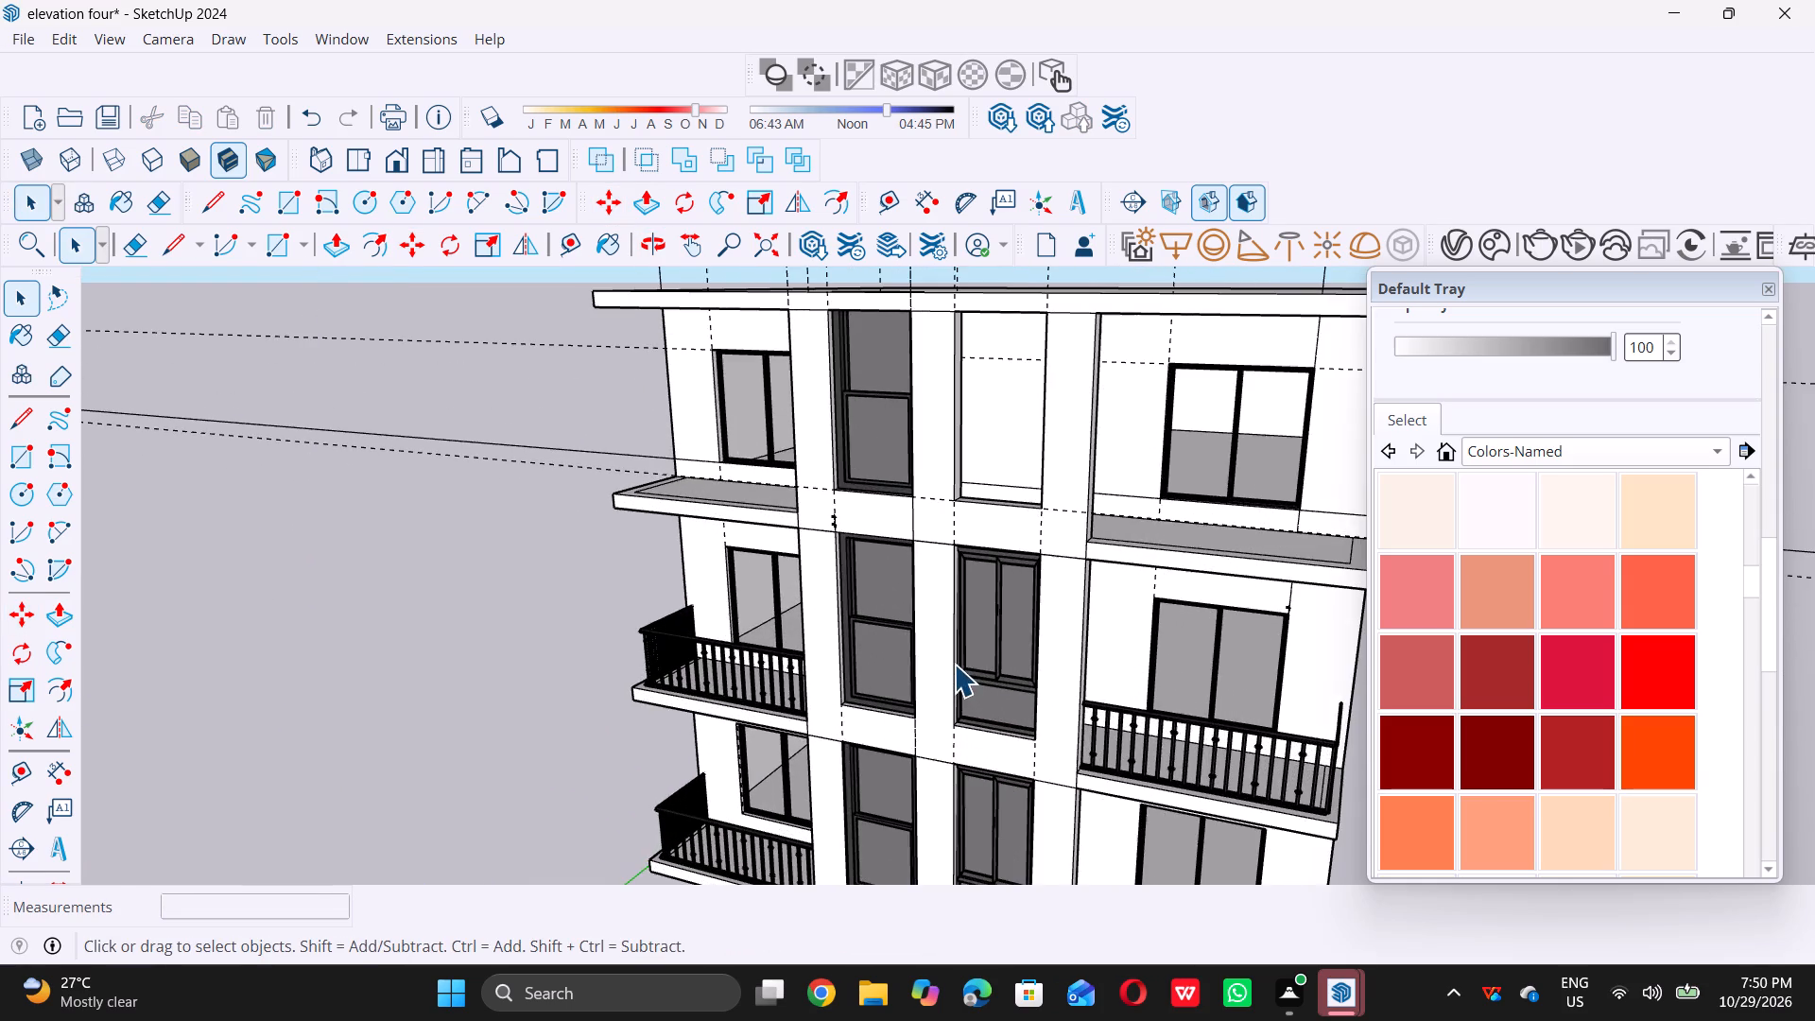
scroll(954, 664, "down", 11)
middle_click_drag(932, 588, 1146, 589)
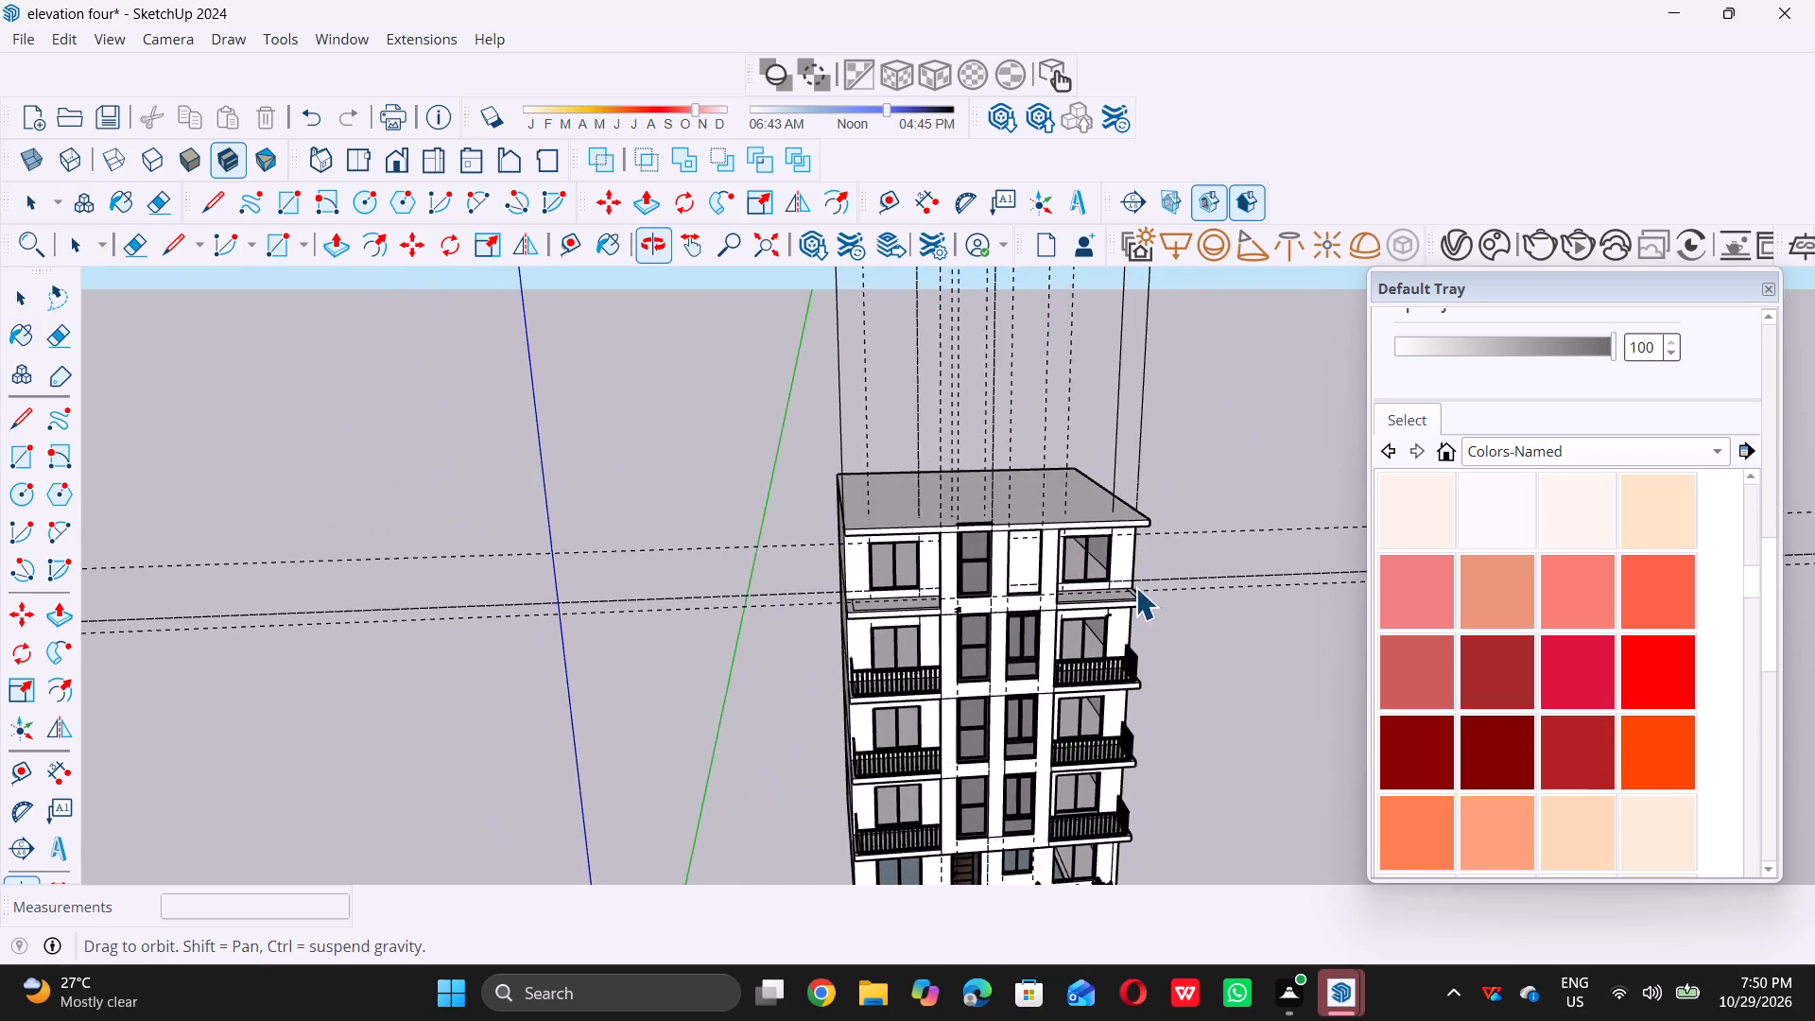
scroll(1004, 530, "up", 20)
scroll(924, 545, "up", 4)
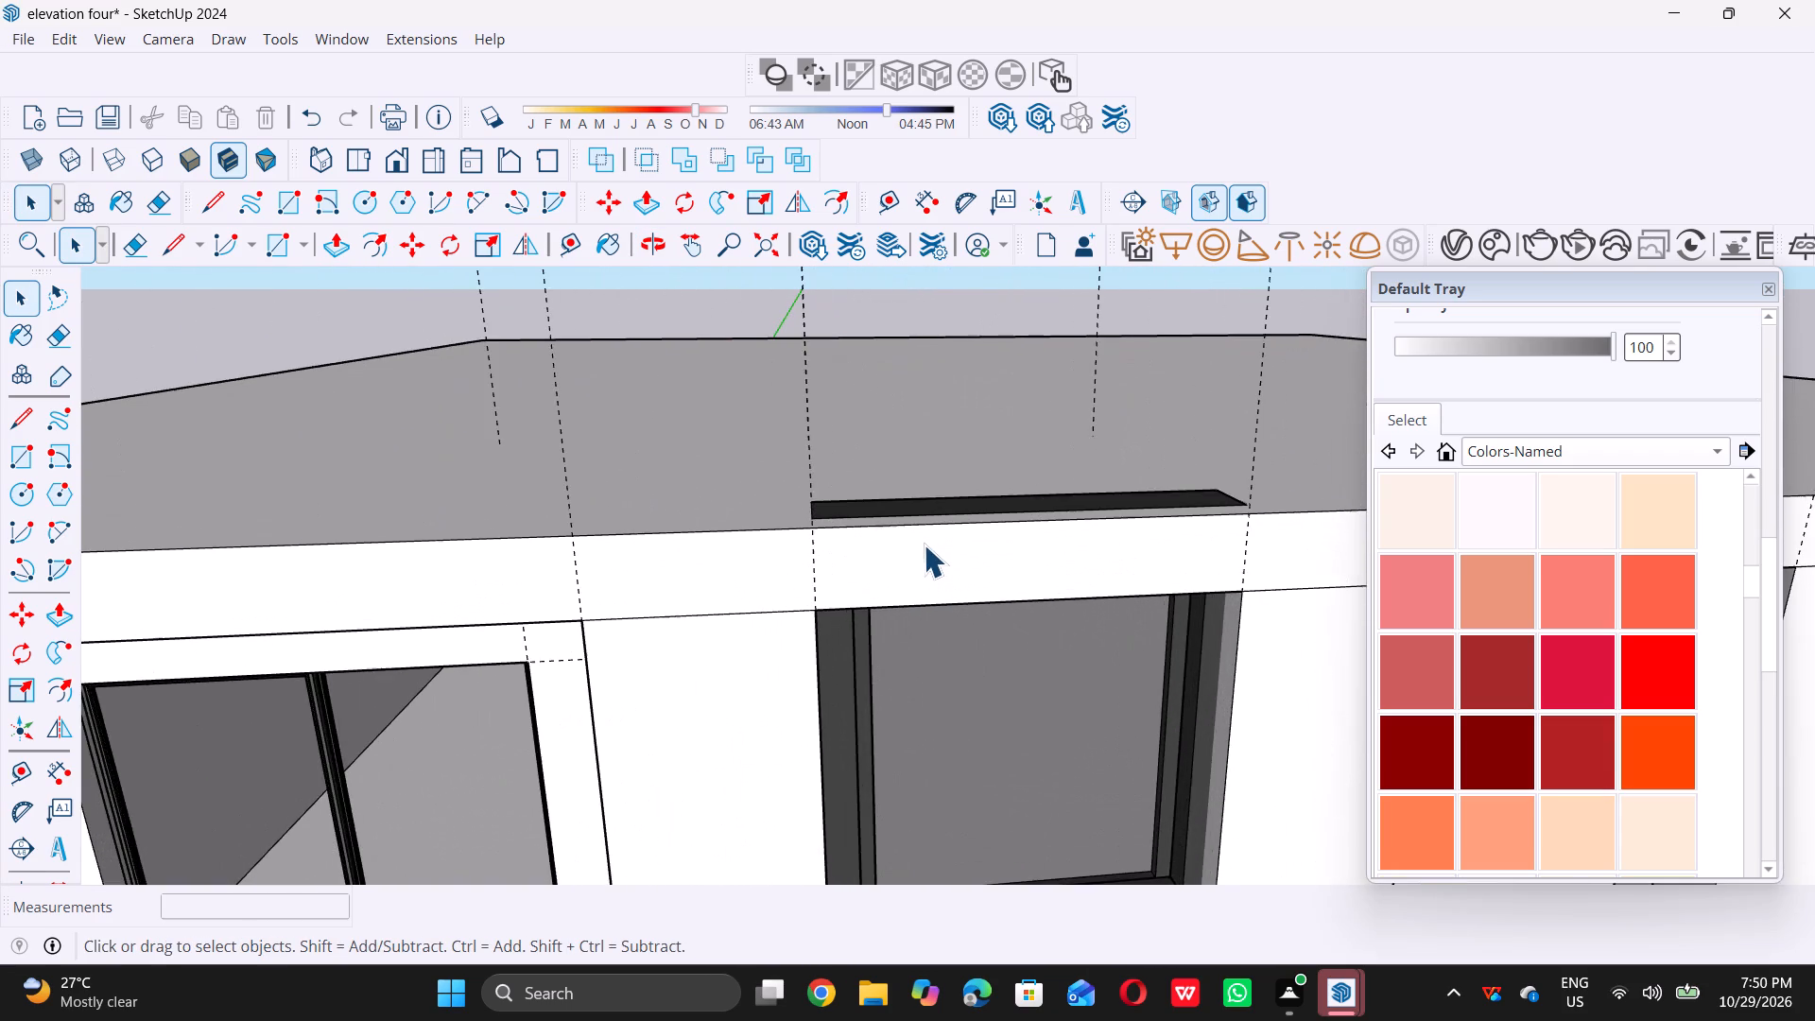
scroll(938, 535, "down", 14)
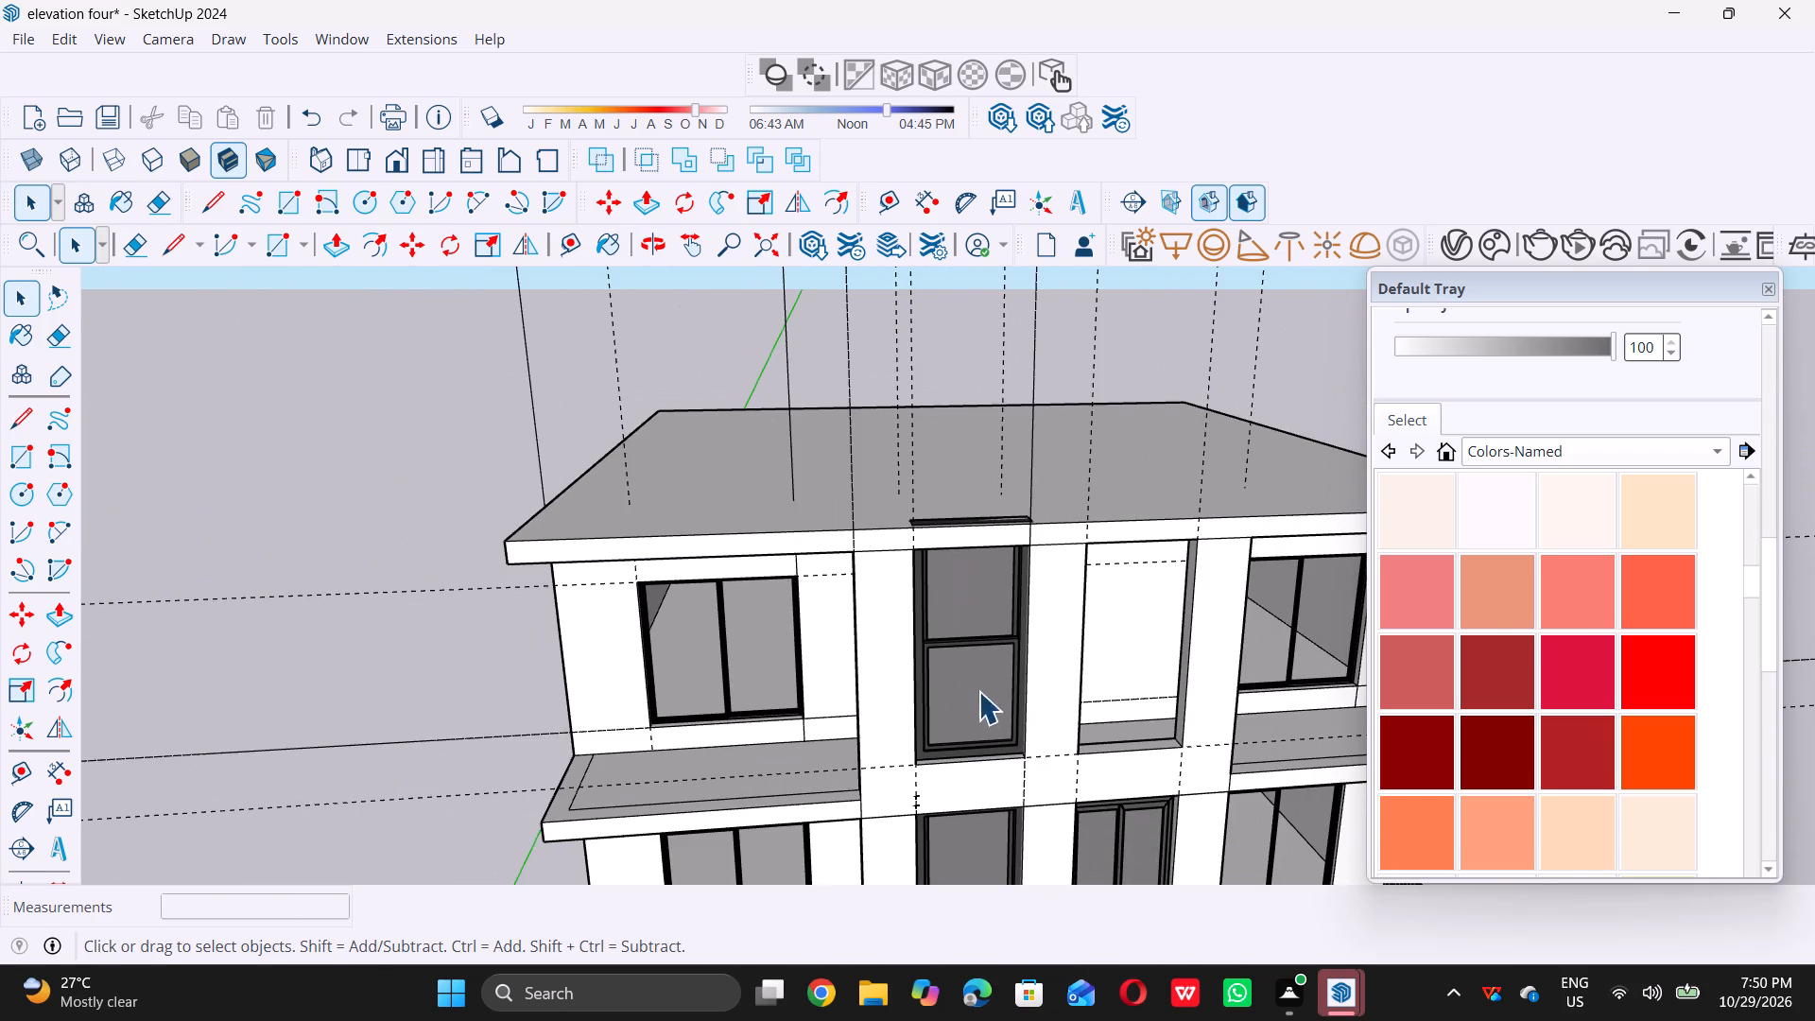
middle_click_drag(979, 695, 987, 571)
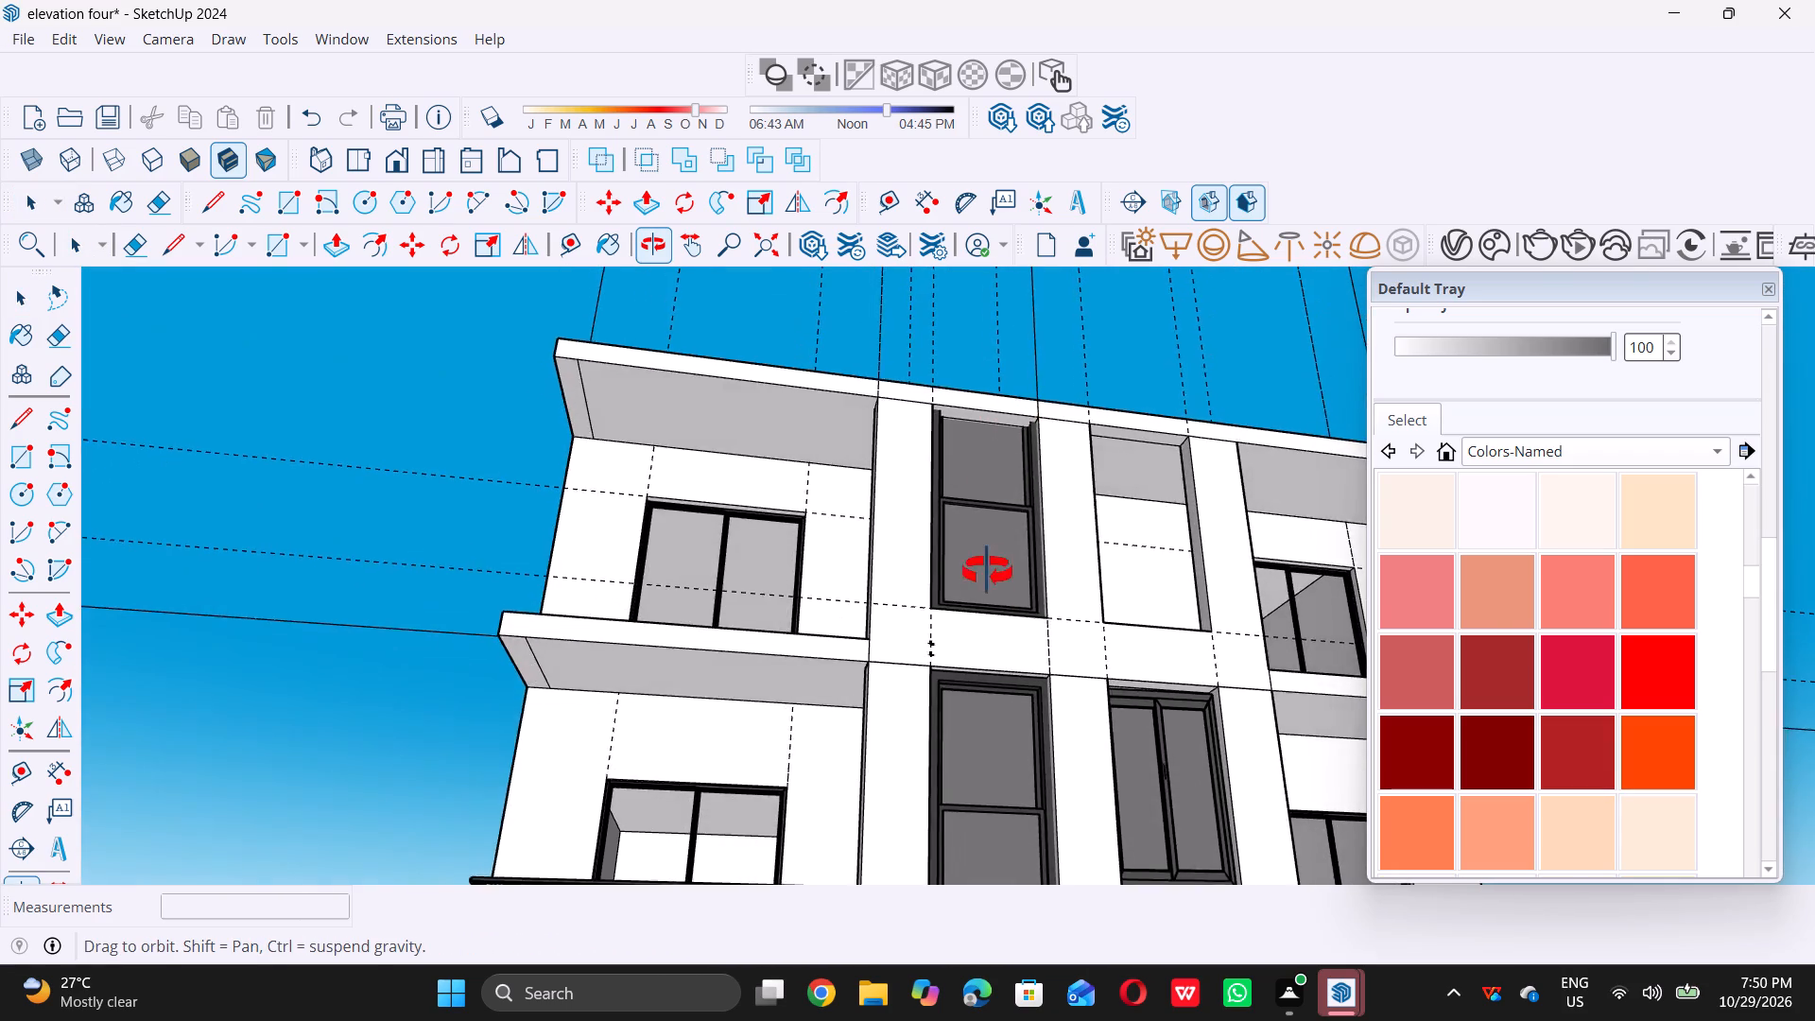
middle_click_drag(987, 571, 944, 784)
scroll(926, 552, "up", 5)
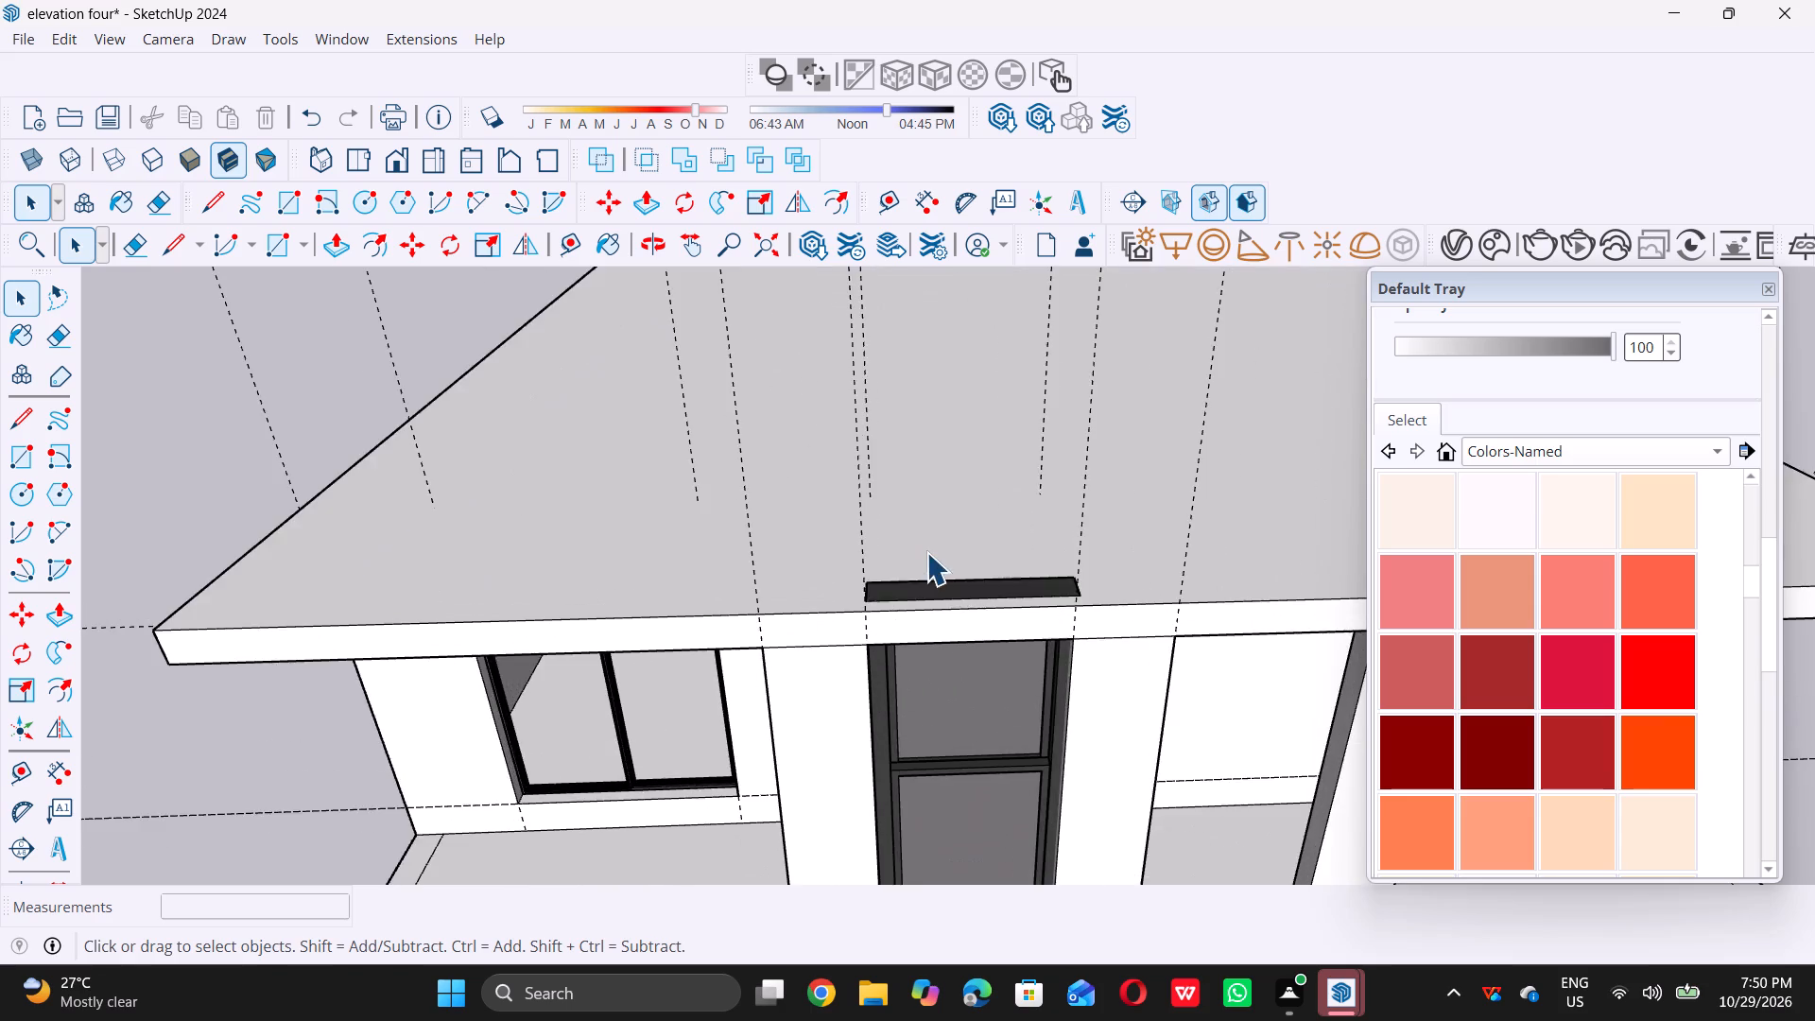
scroll(926, 561, "down", 6)
middle_click_drag(959, 763, 959, 653)
scroll(939, 753, "up", 4)
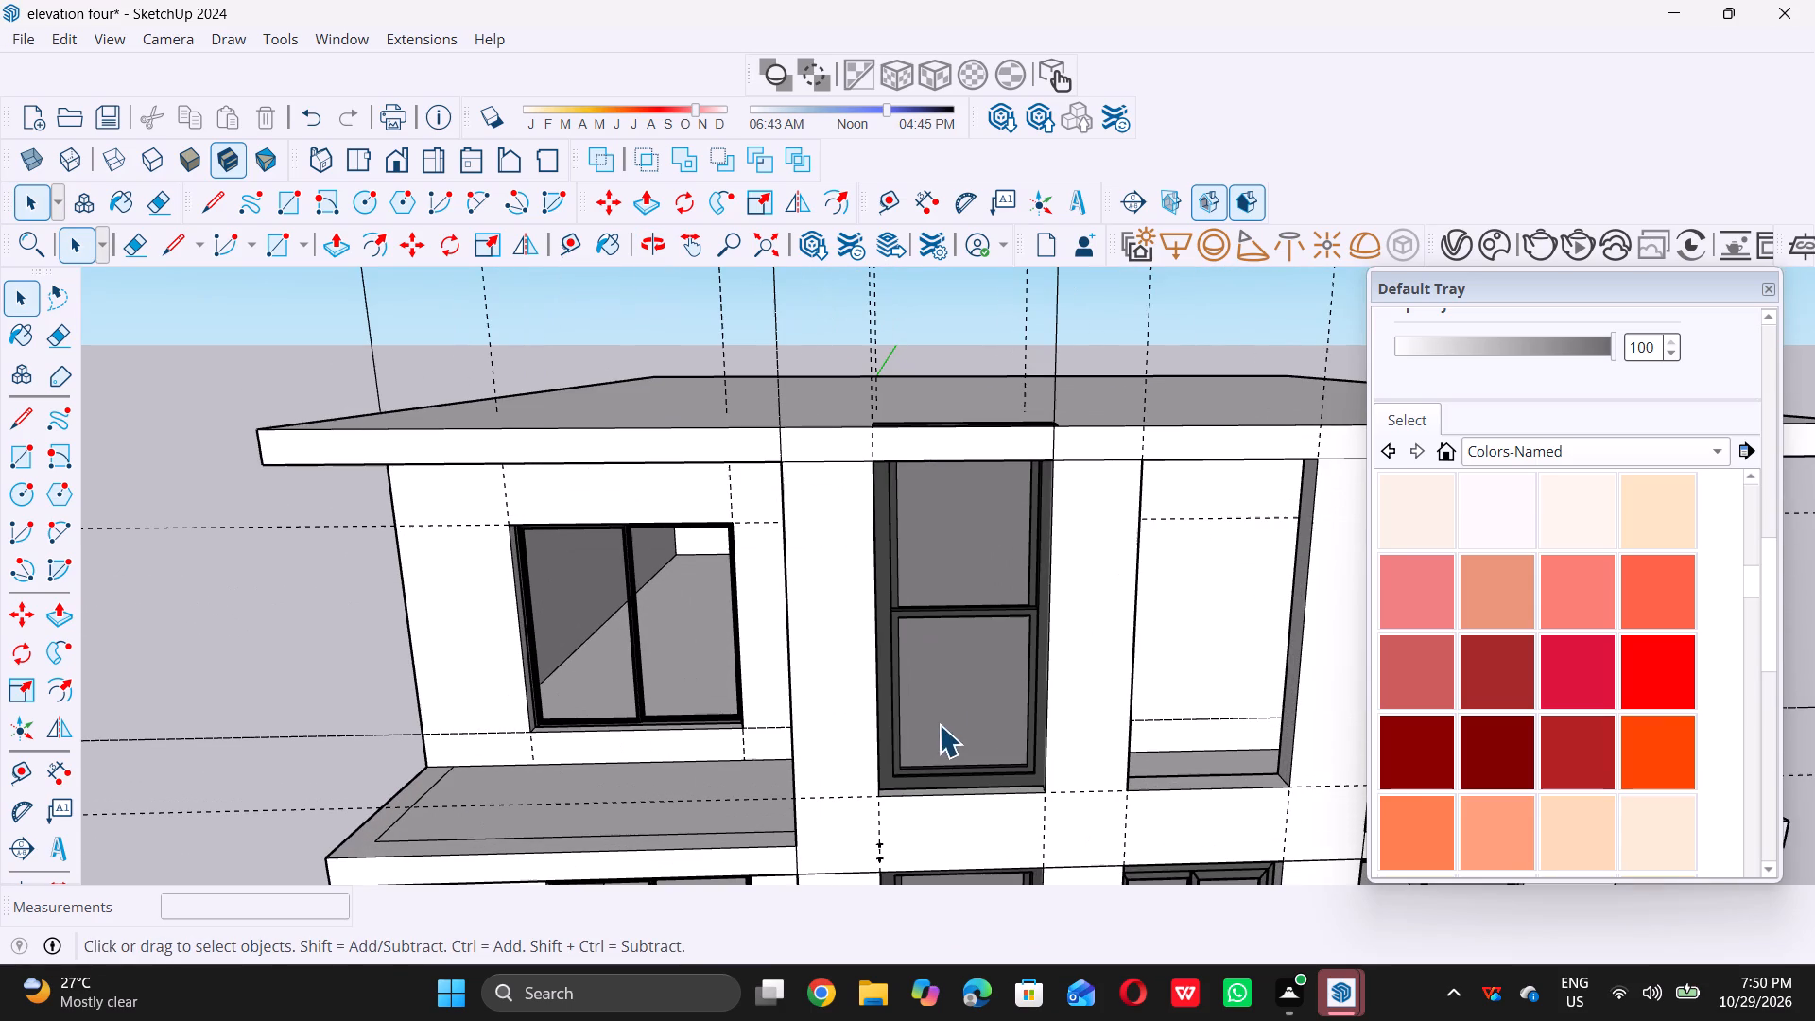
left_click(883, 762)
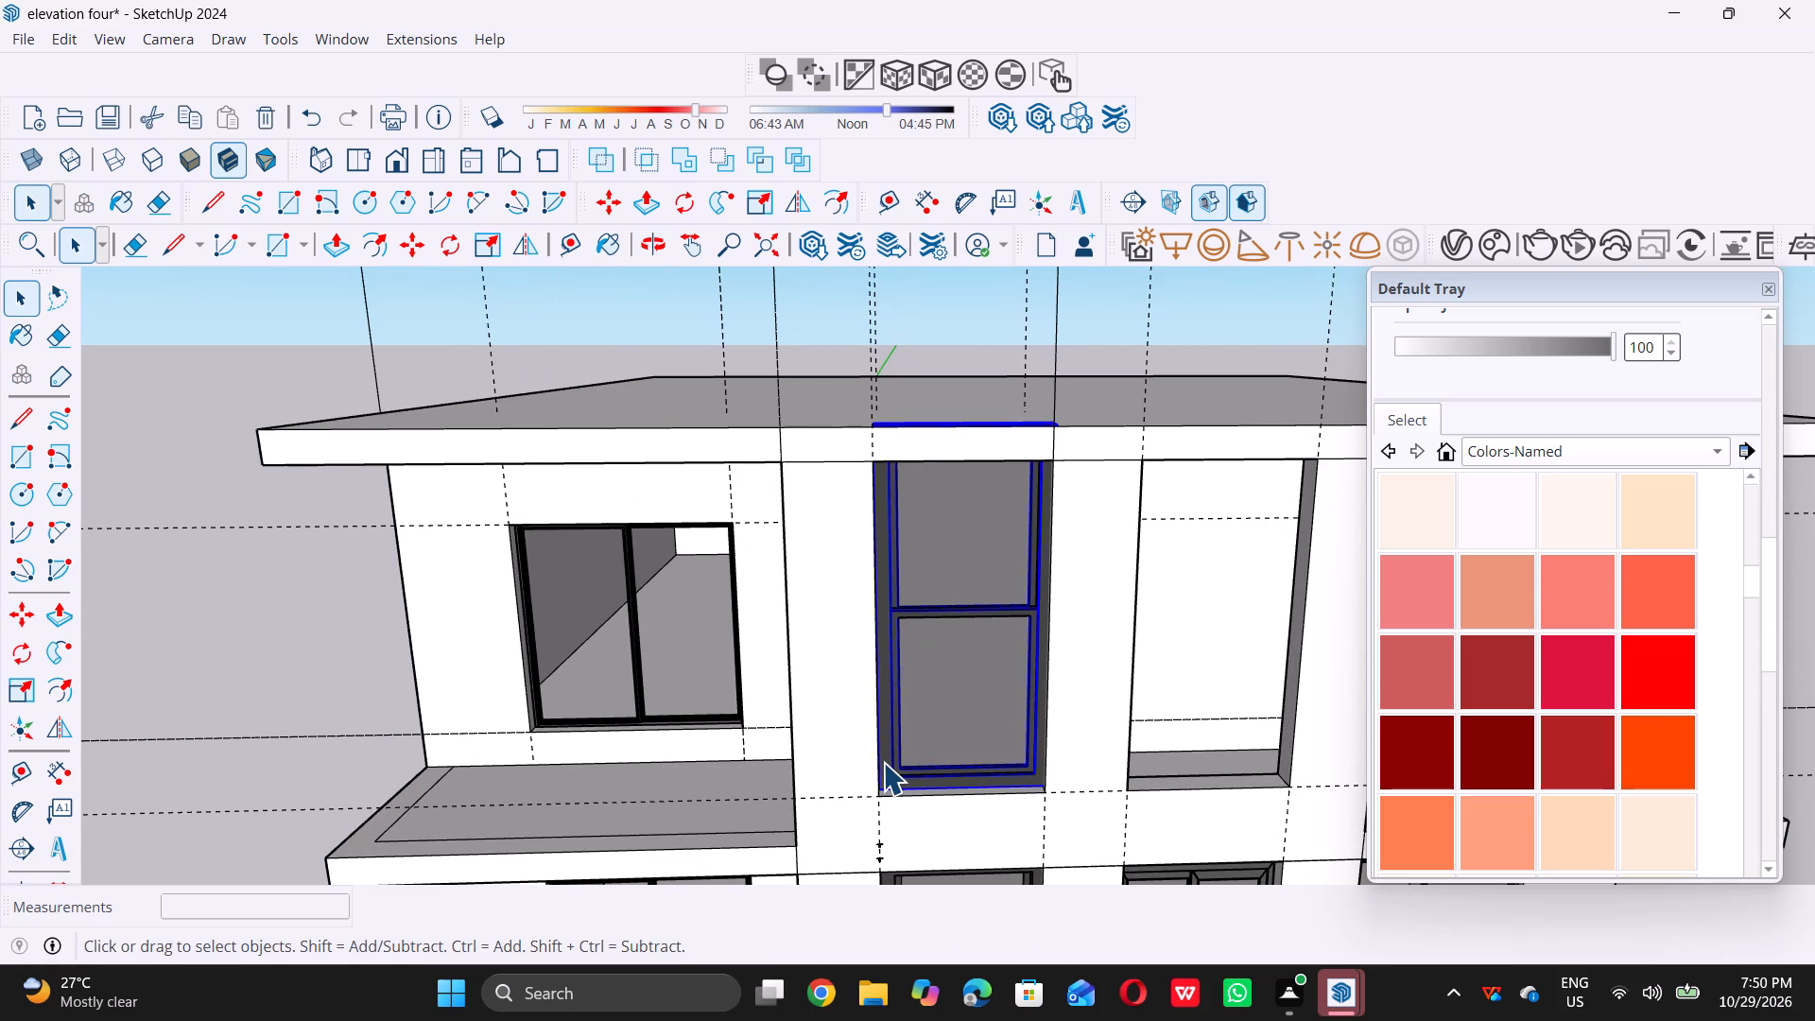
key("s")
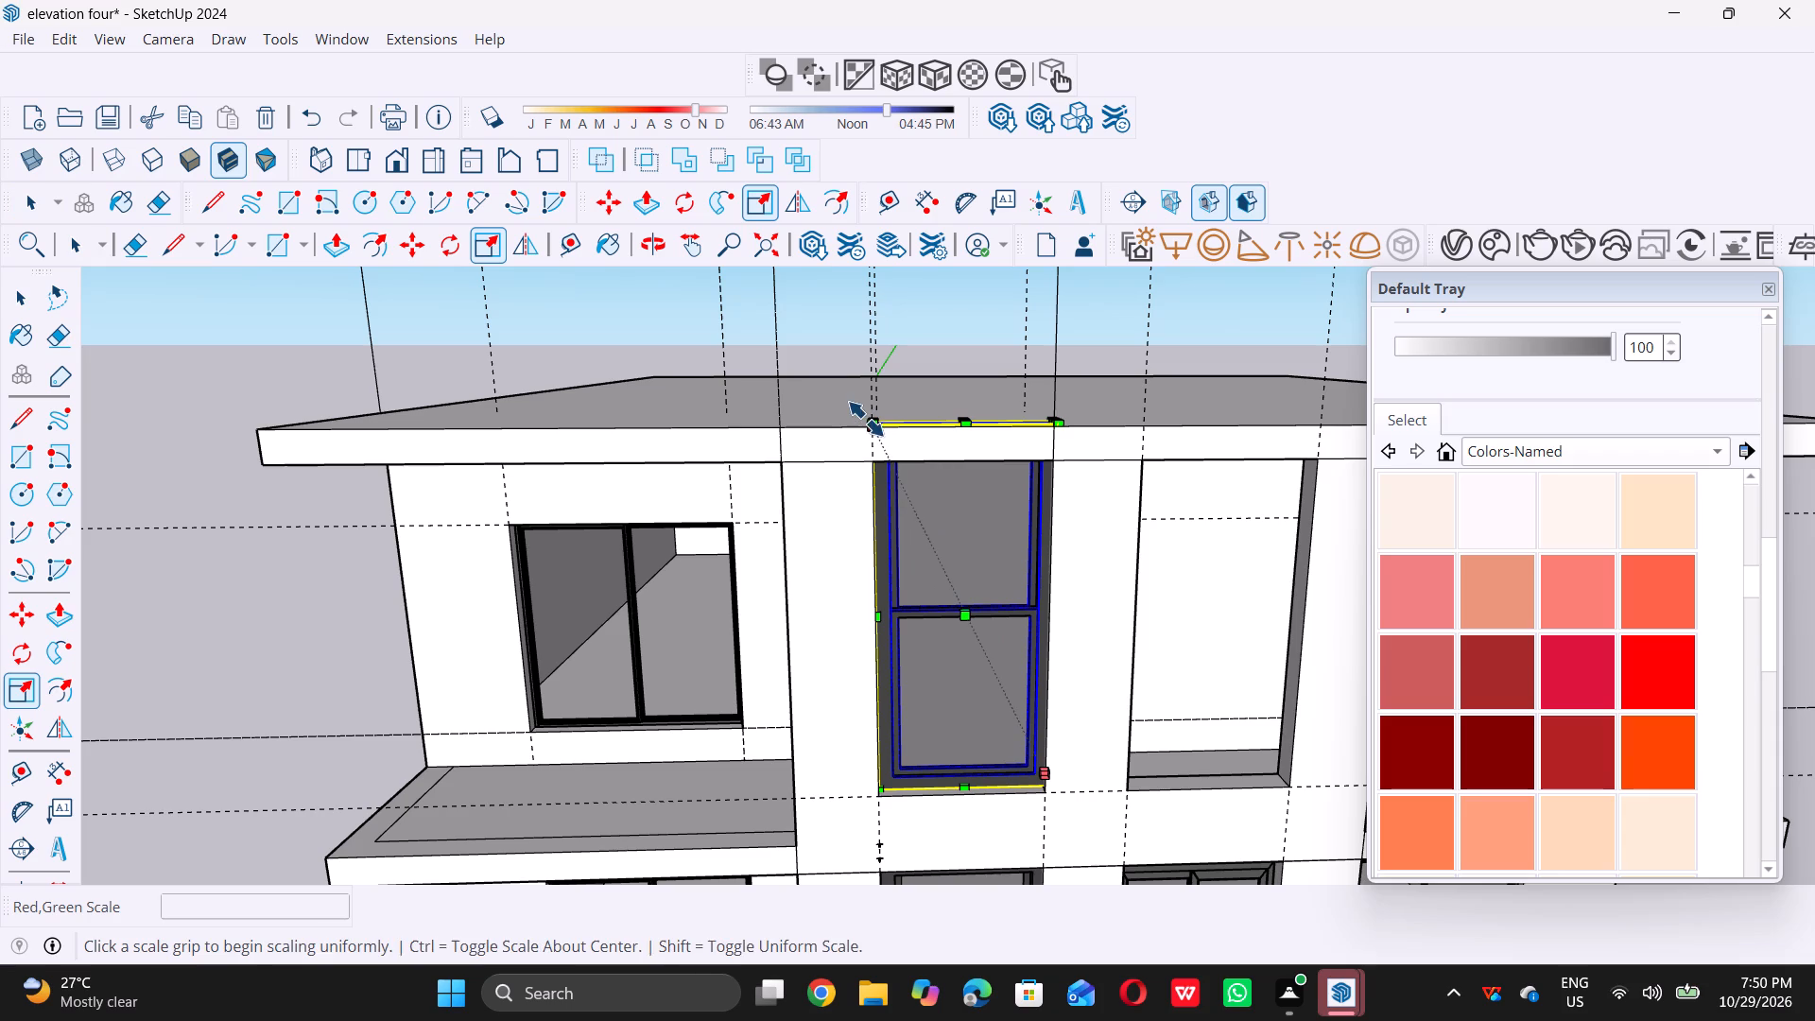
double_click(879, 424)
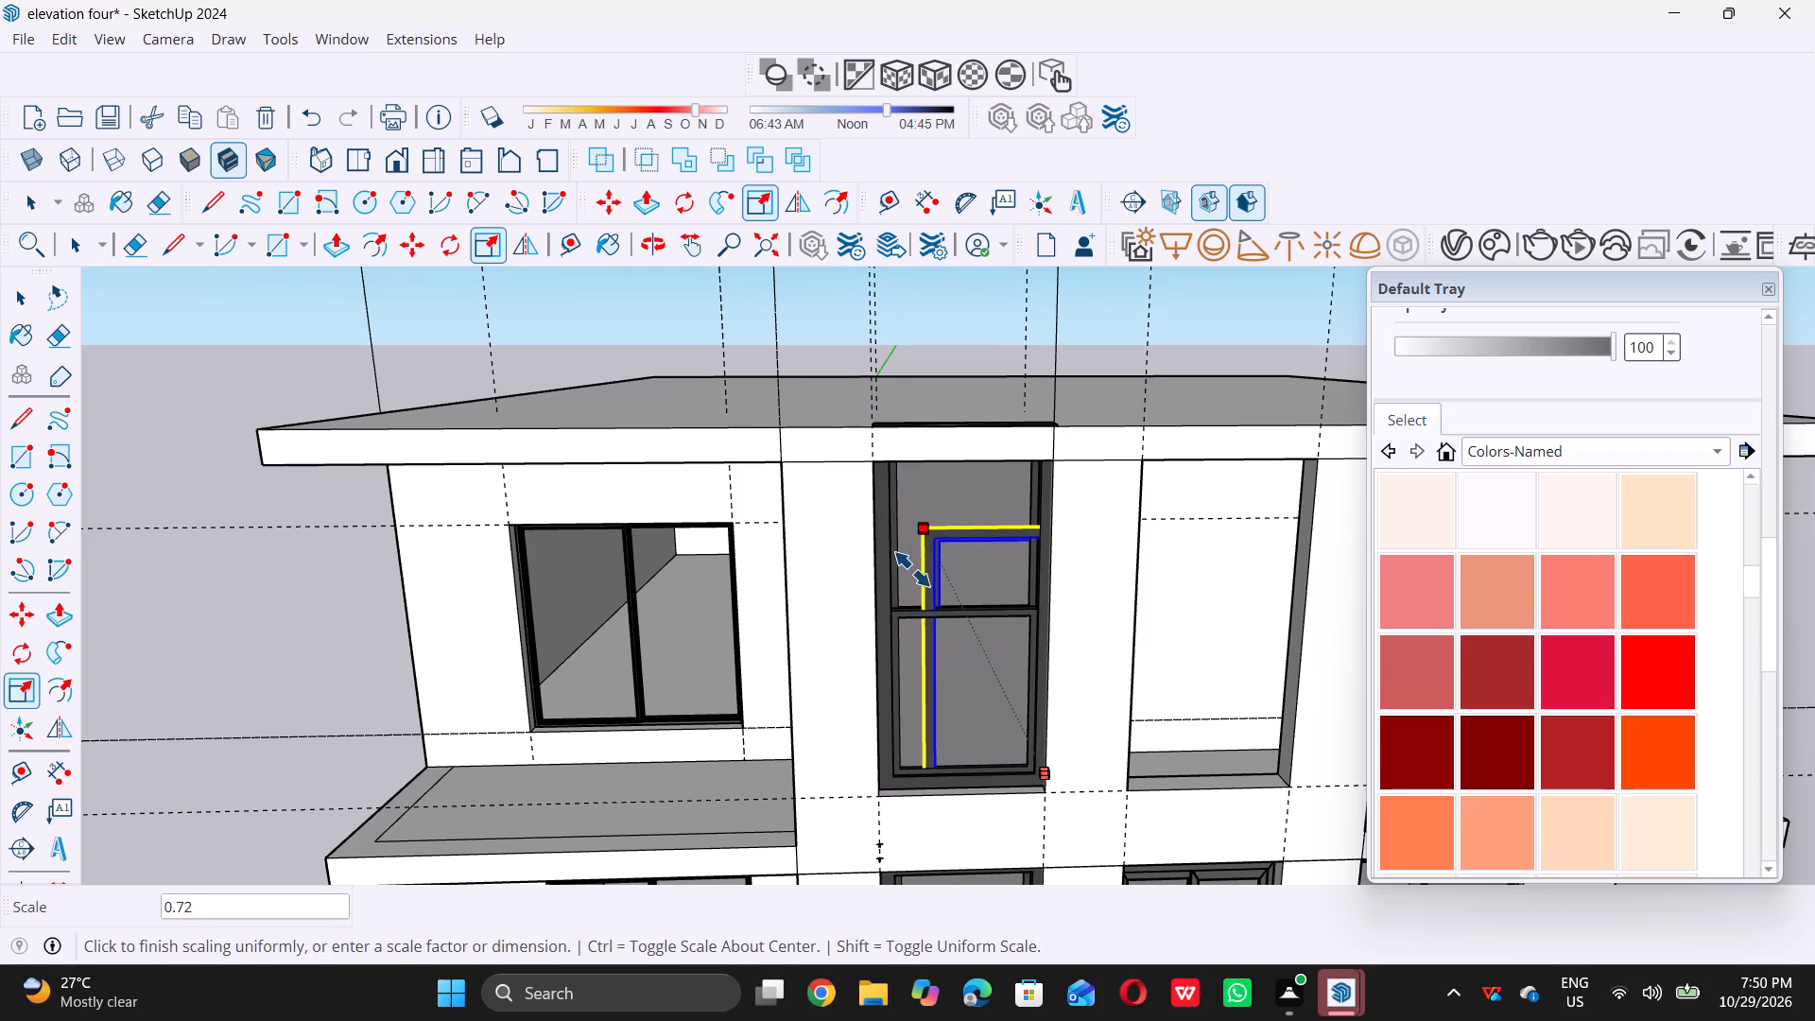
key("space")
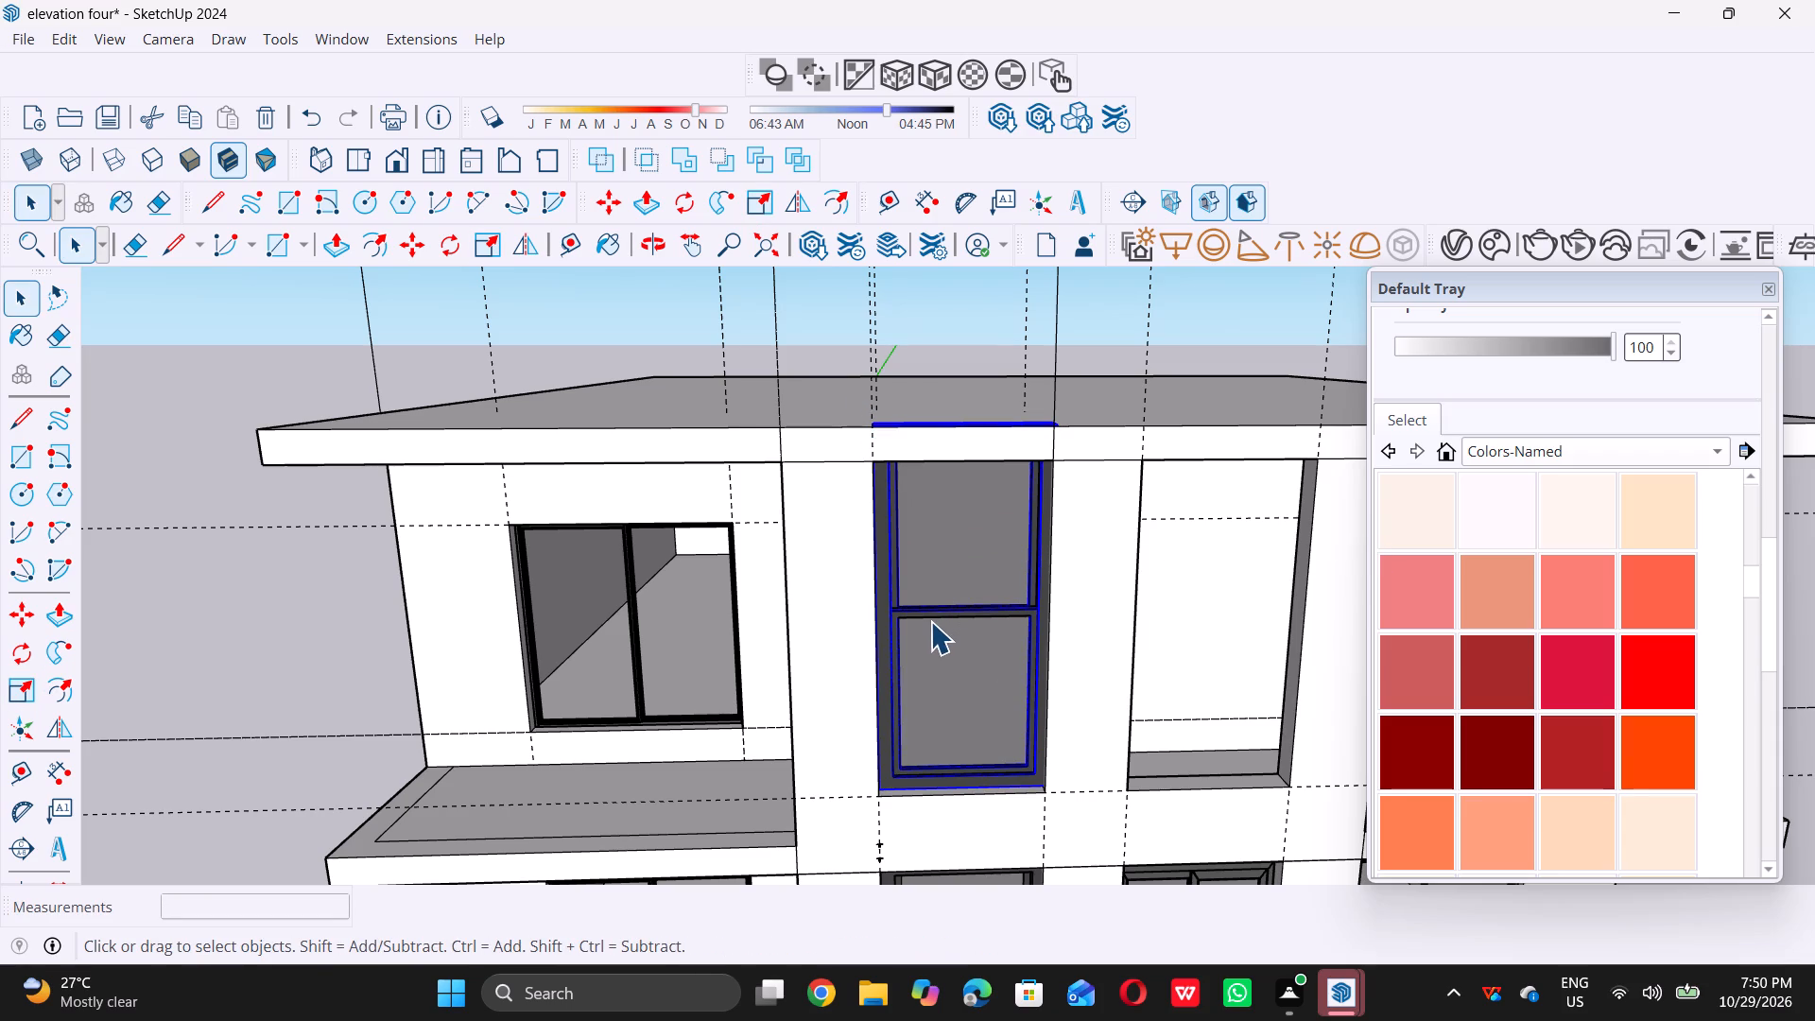
Undo the window copies placed in the top storey's left opening.
key("ctrl+z")
key("ctrl+z")
key("ctrl+z")
key("ctrl+z")
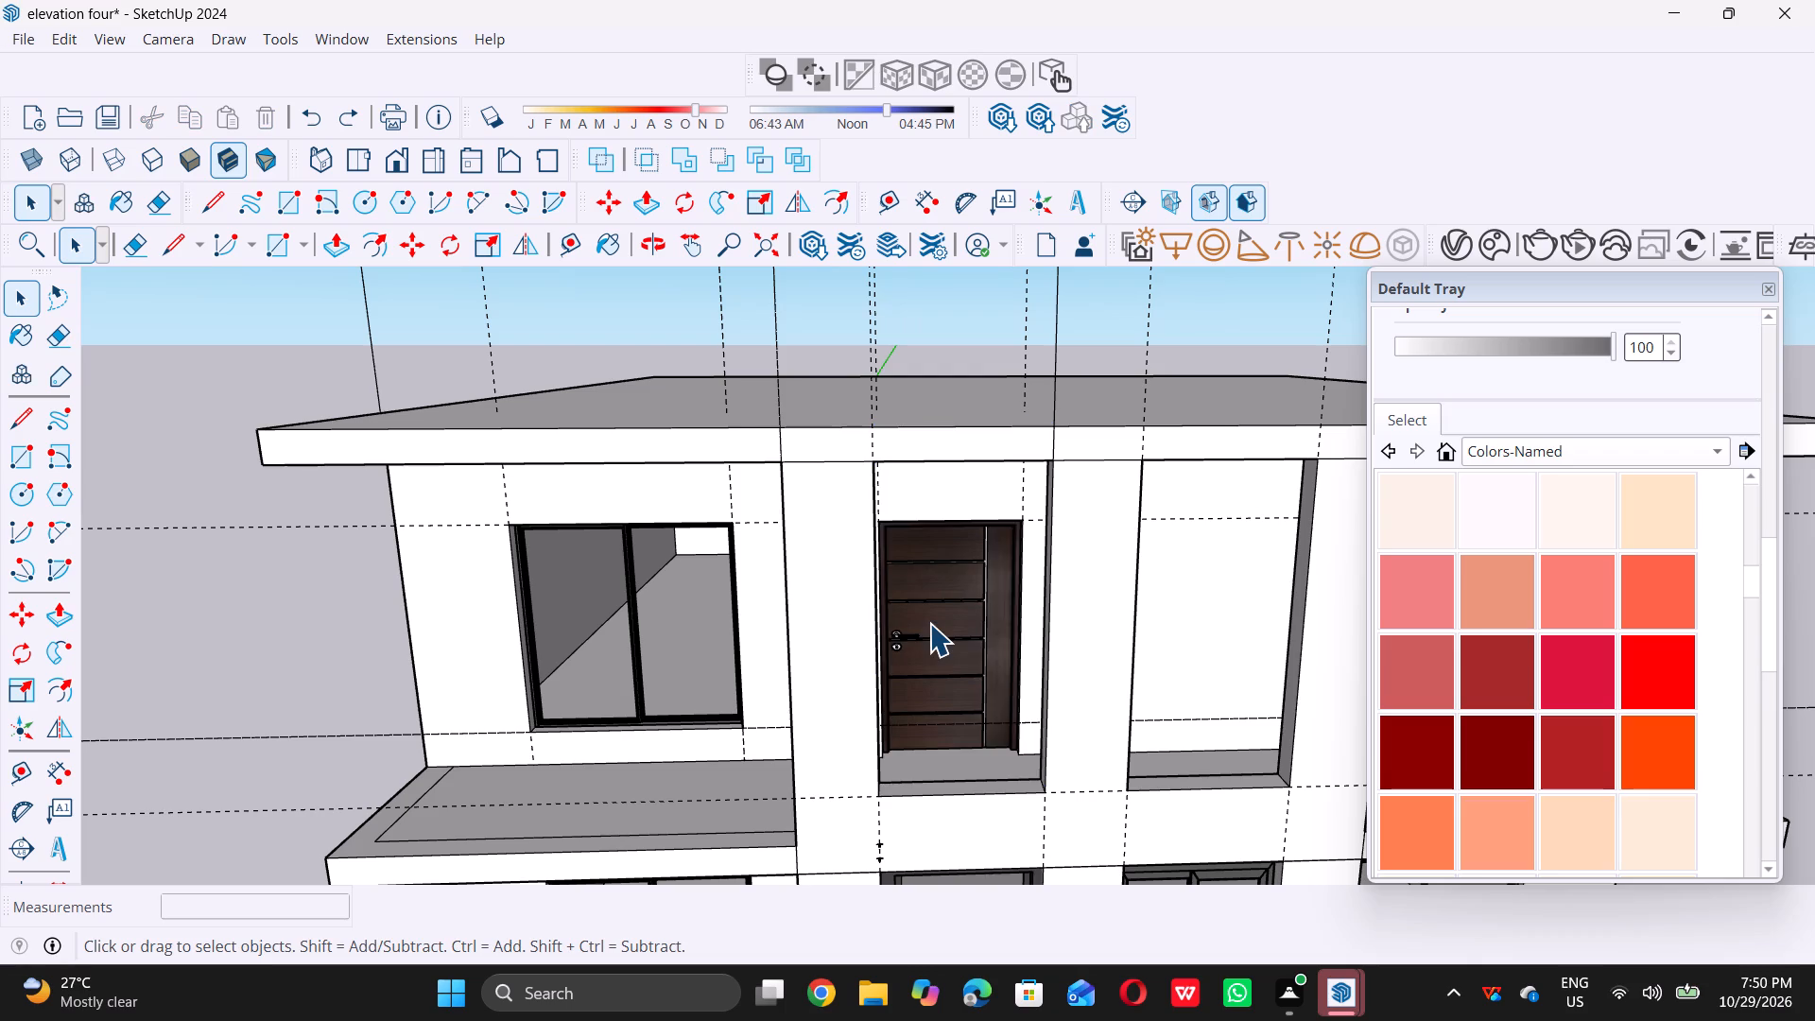
scroll(926, 626, "down", 12)
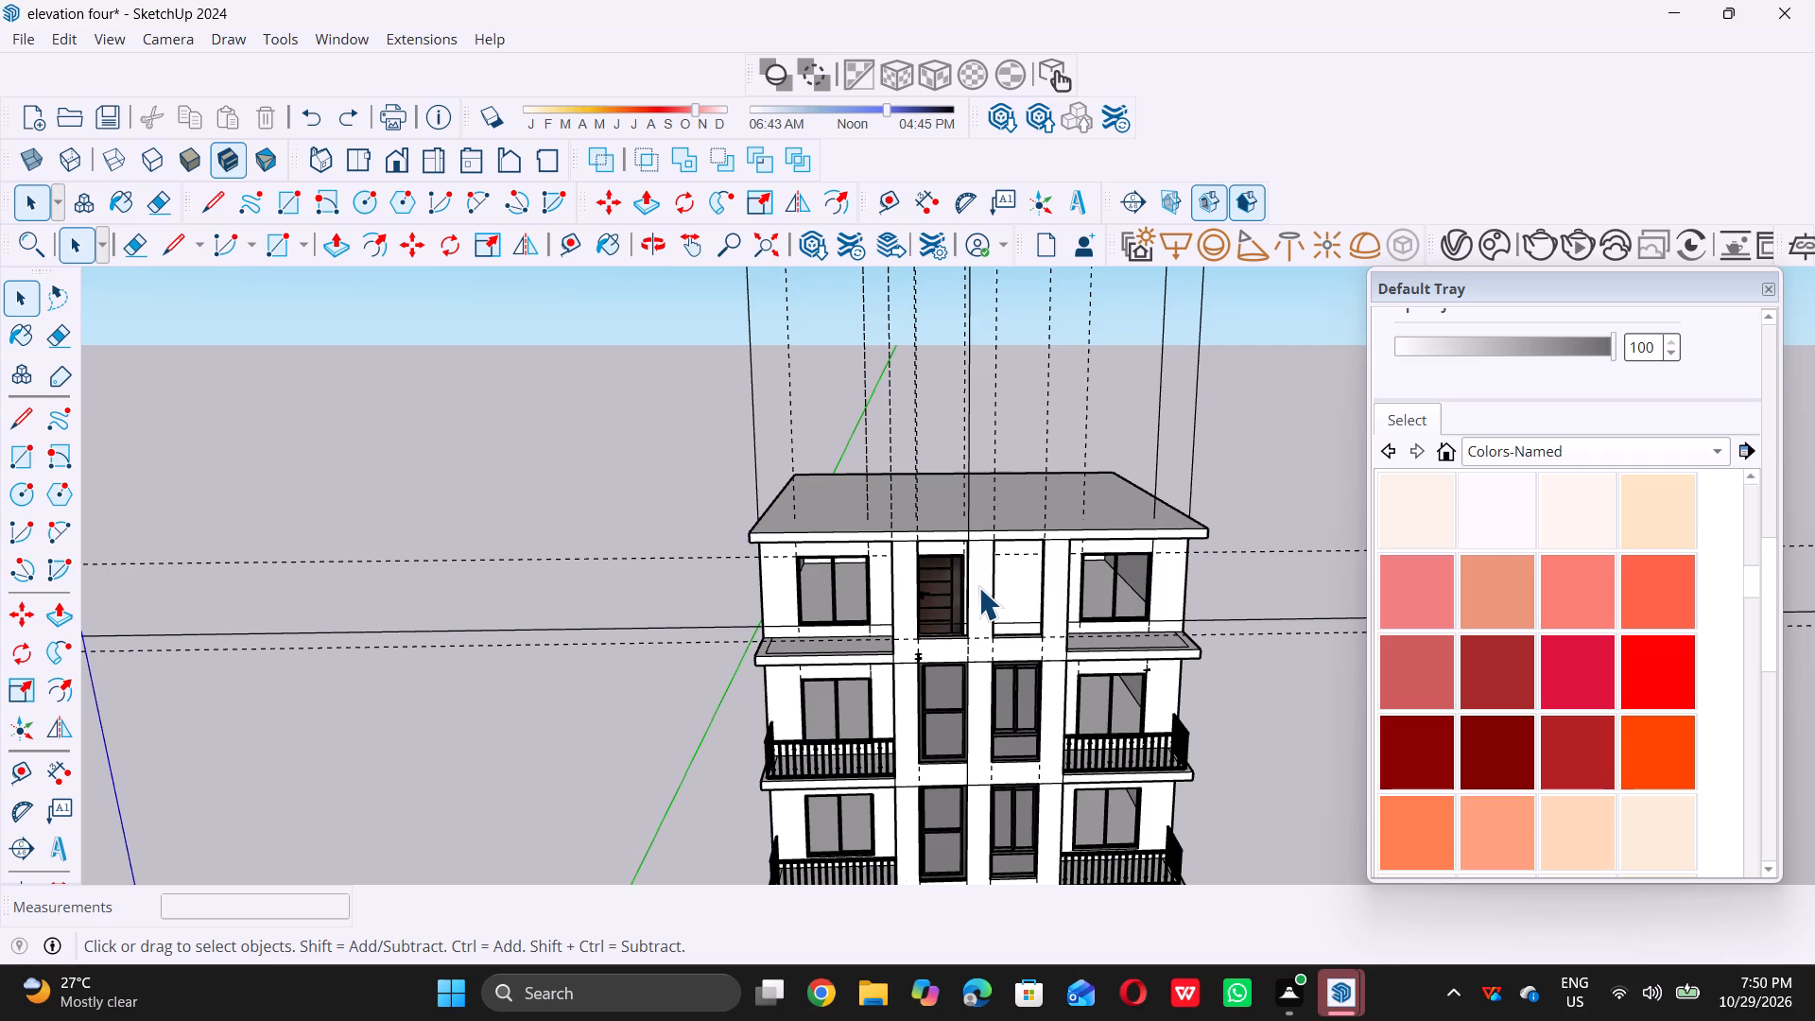
Copy the left central window of the floor below 10' 9" straight up from its lower corner into the top storey's left opening.
middle_click_drag(953, 710, 856, 726)
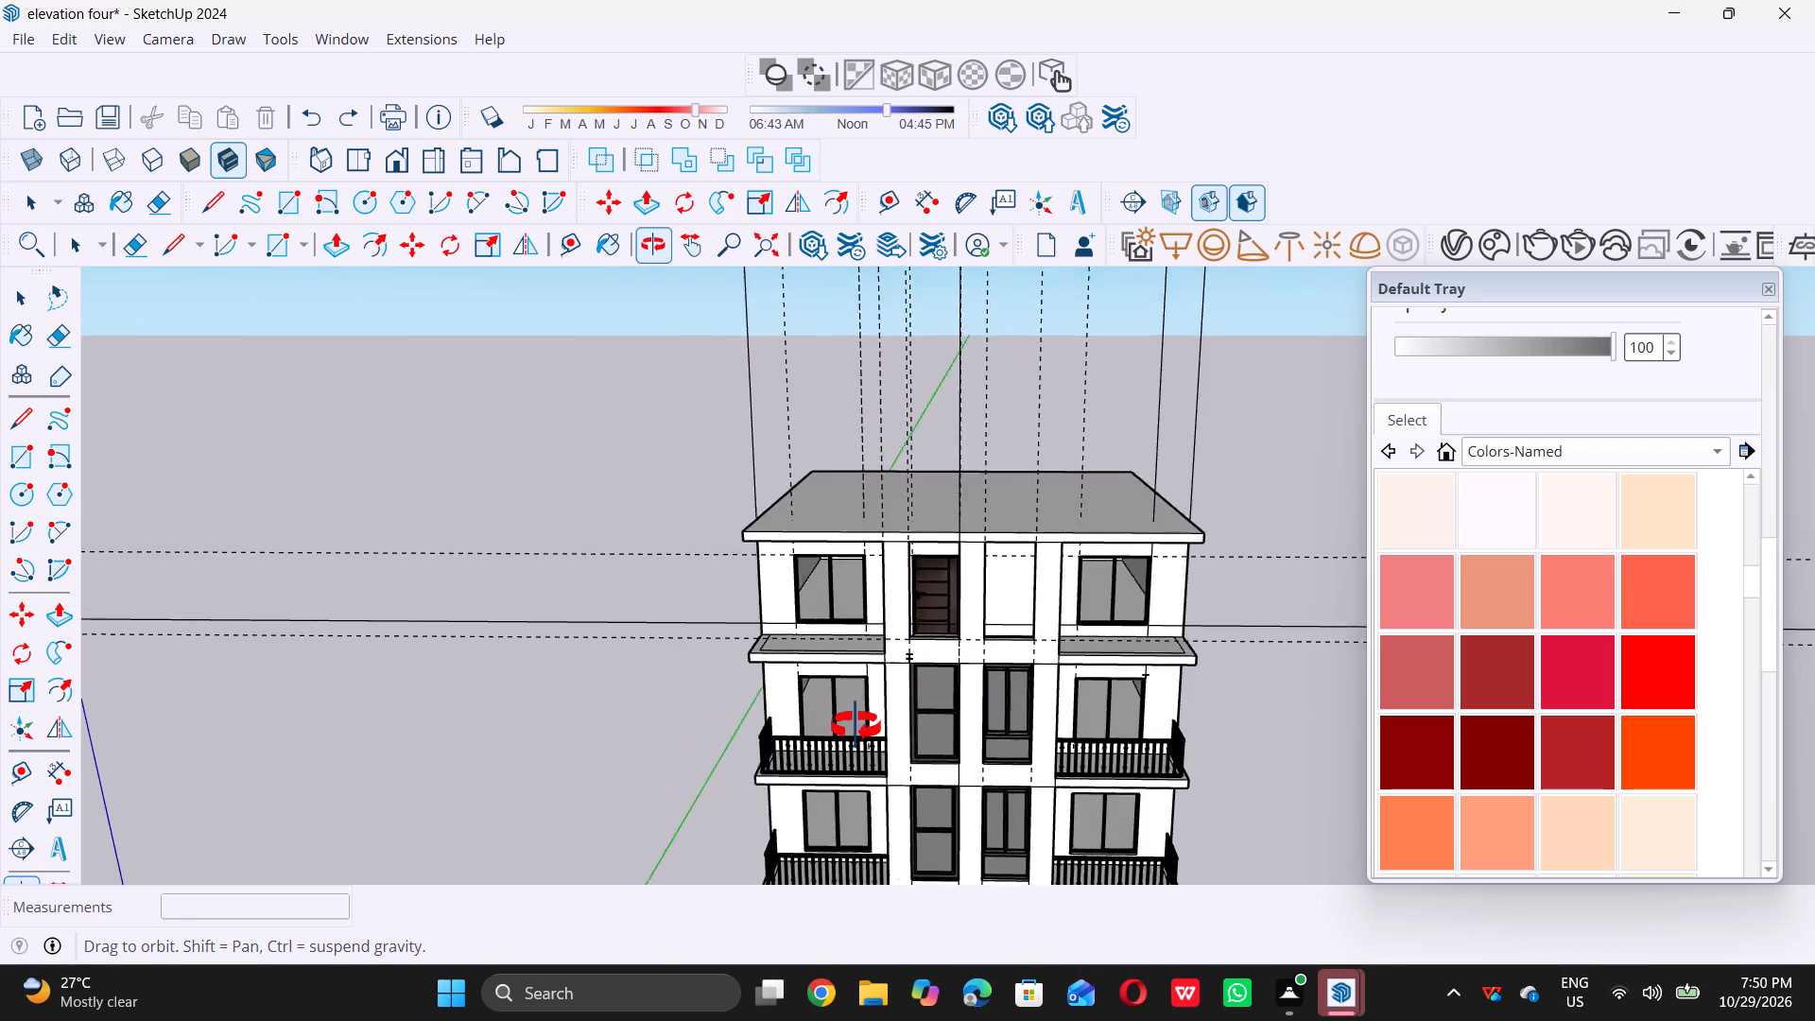
middle_click_drag(856, 726, 845, 726)
scroll(931, 718, "up", 14)
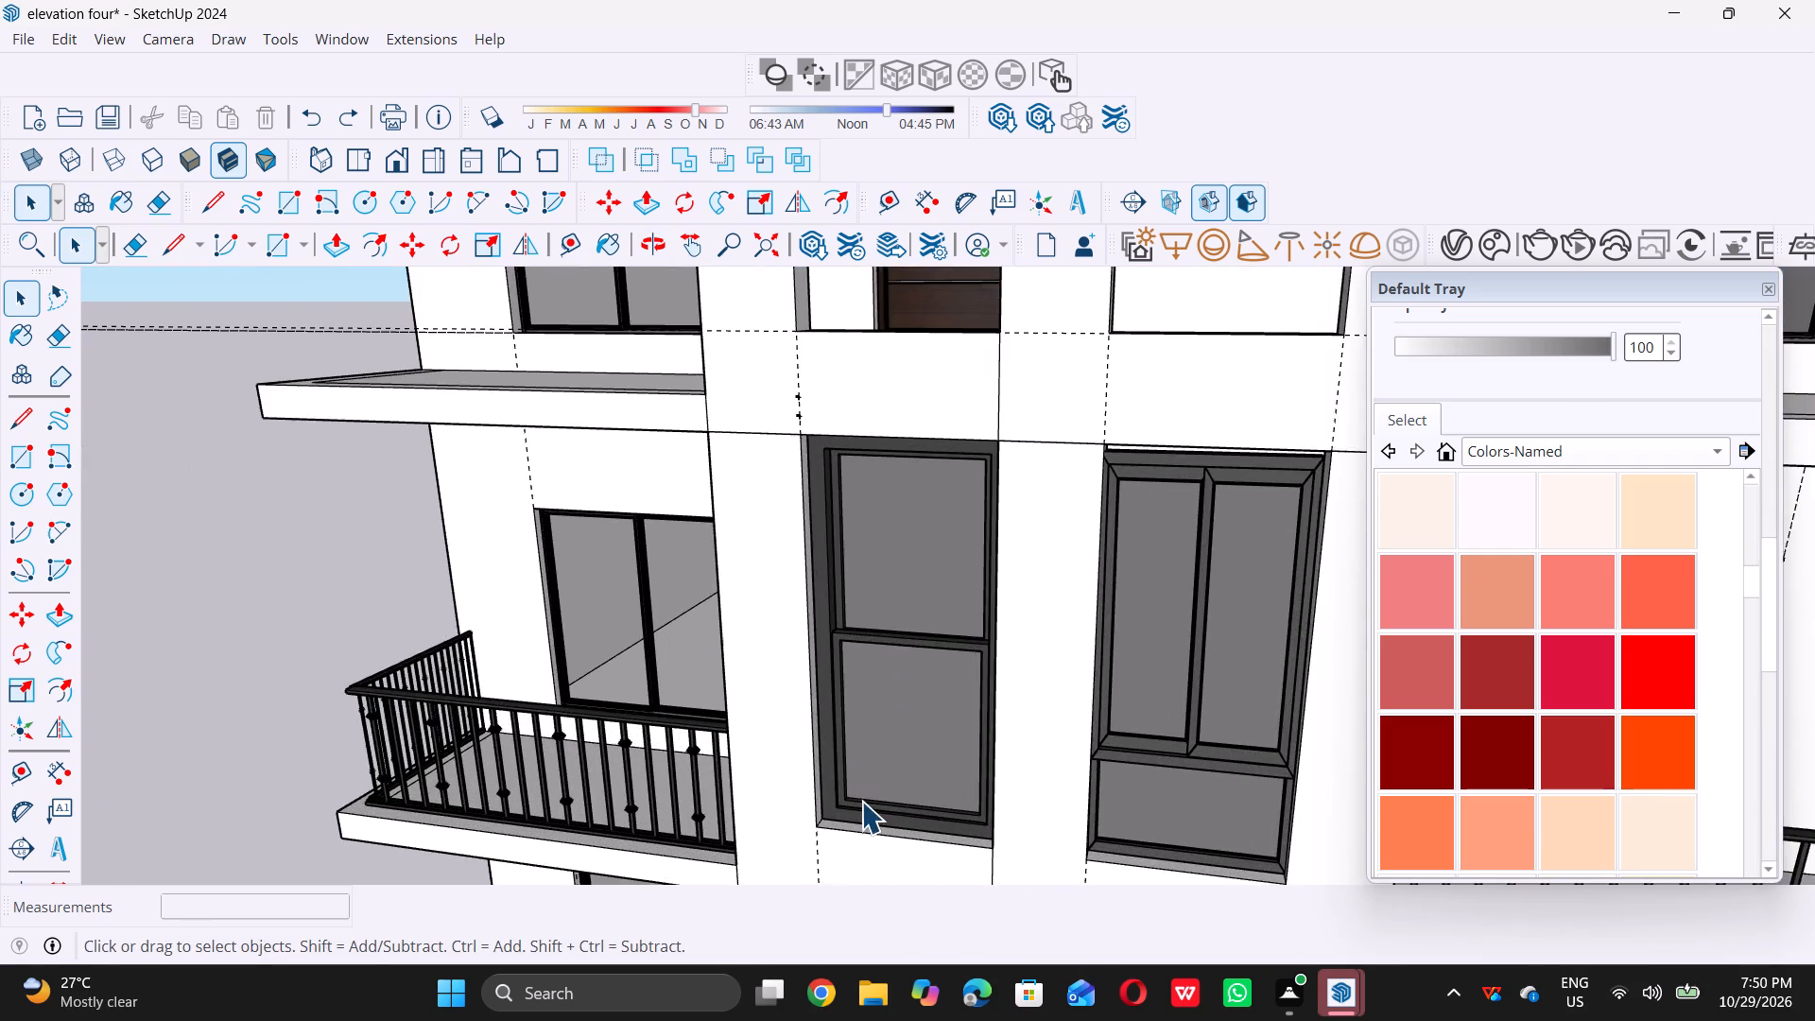
scroll(859, 803, "up", 7)
left_click(849, 816)
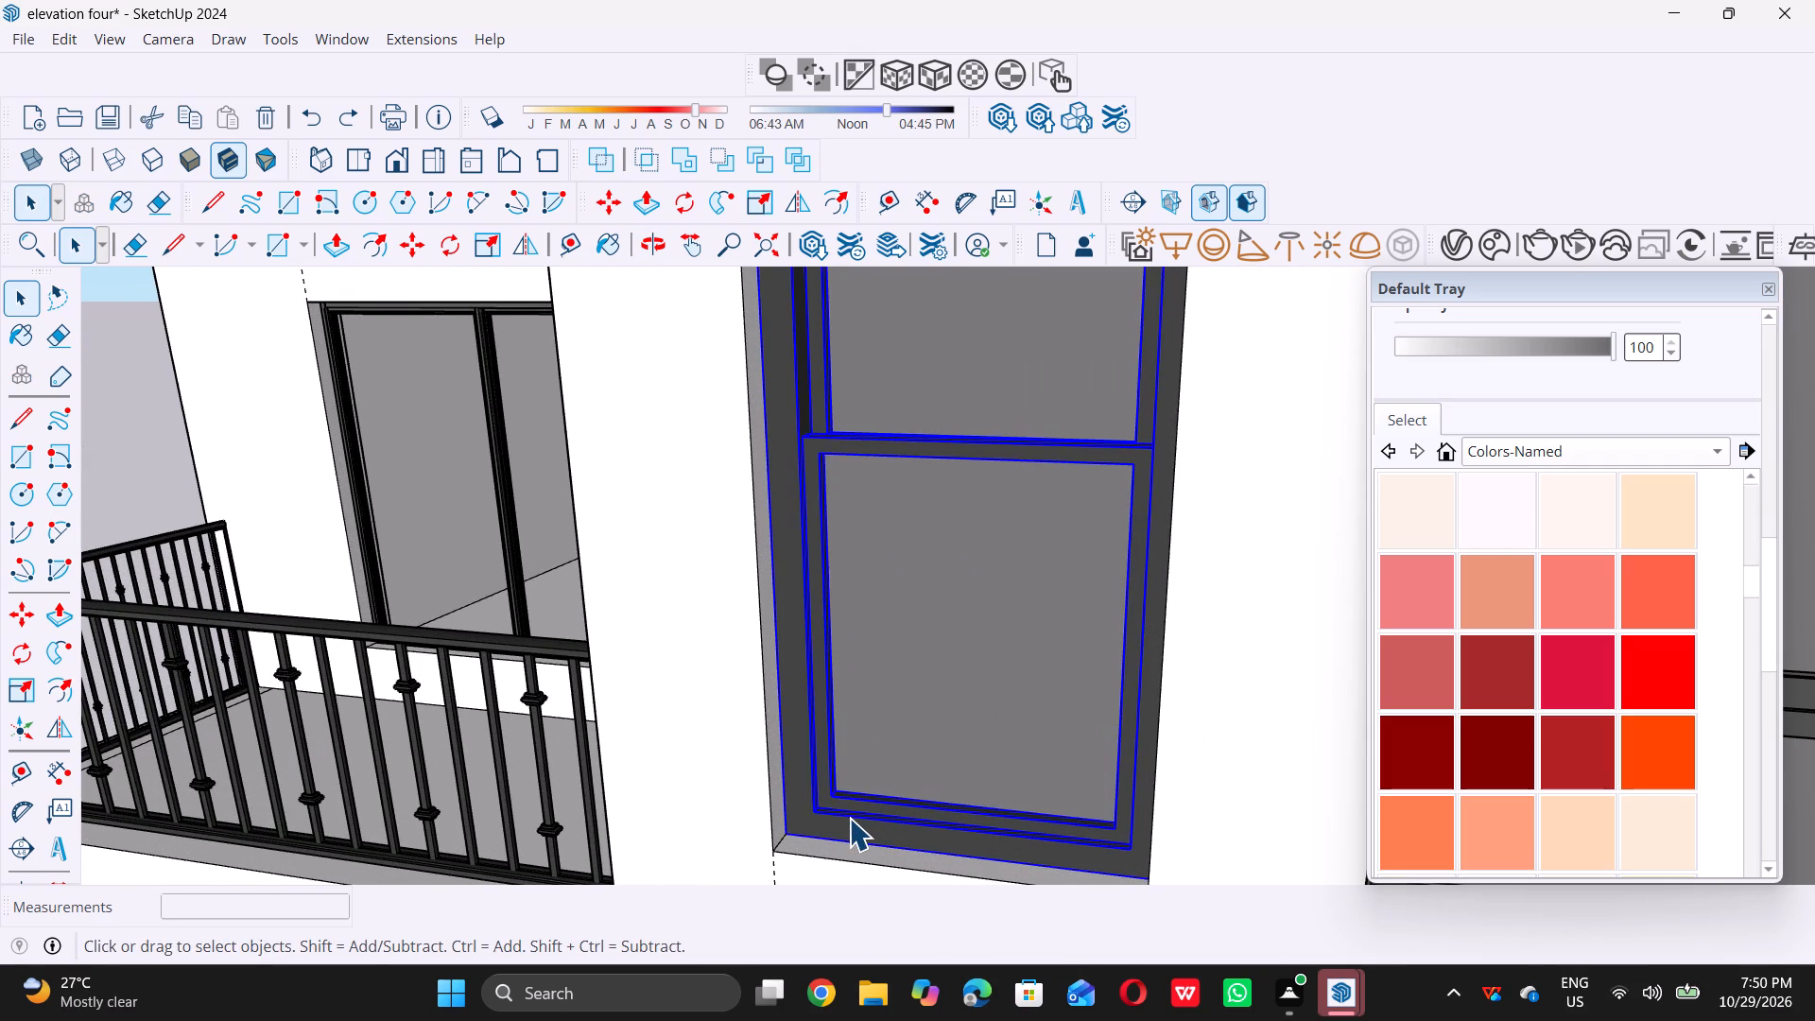
key("m")
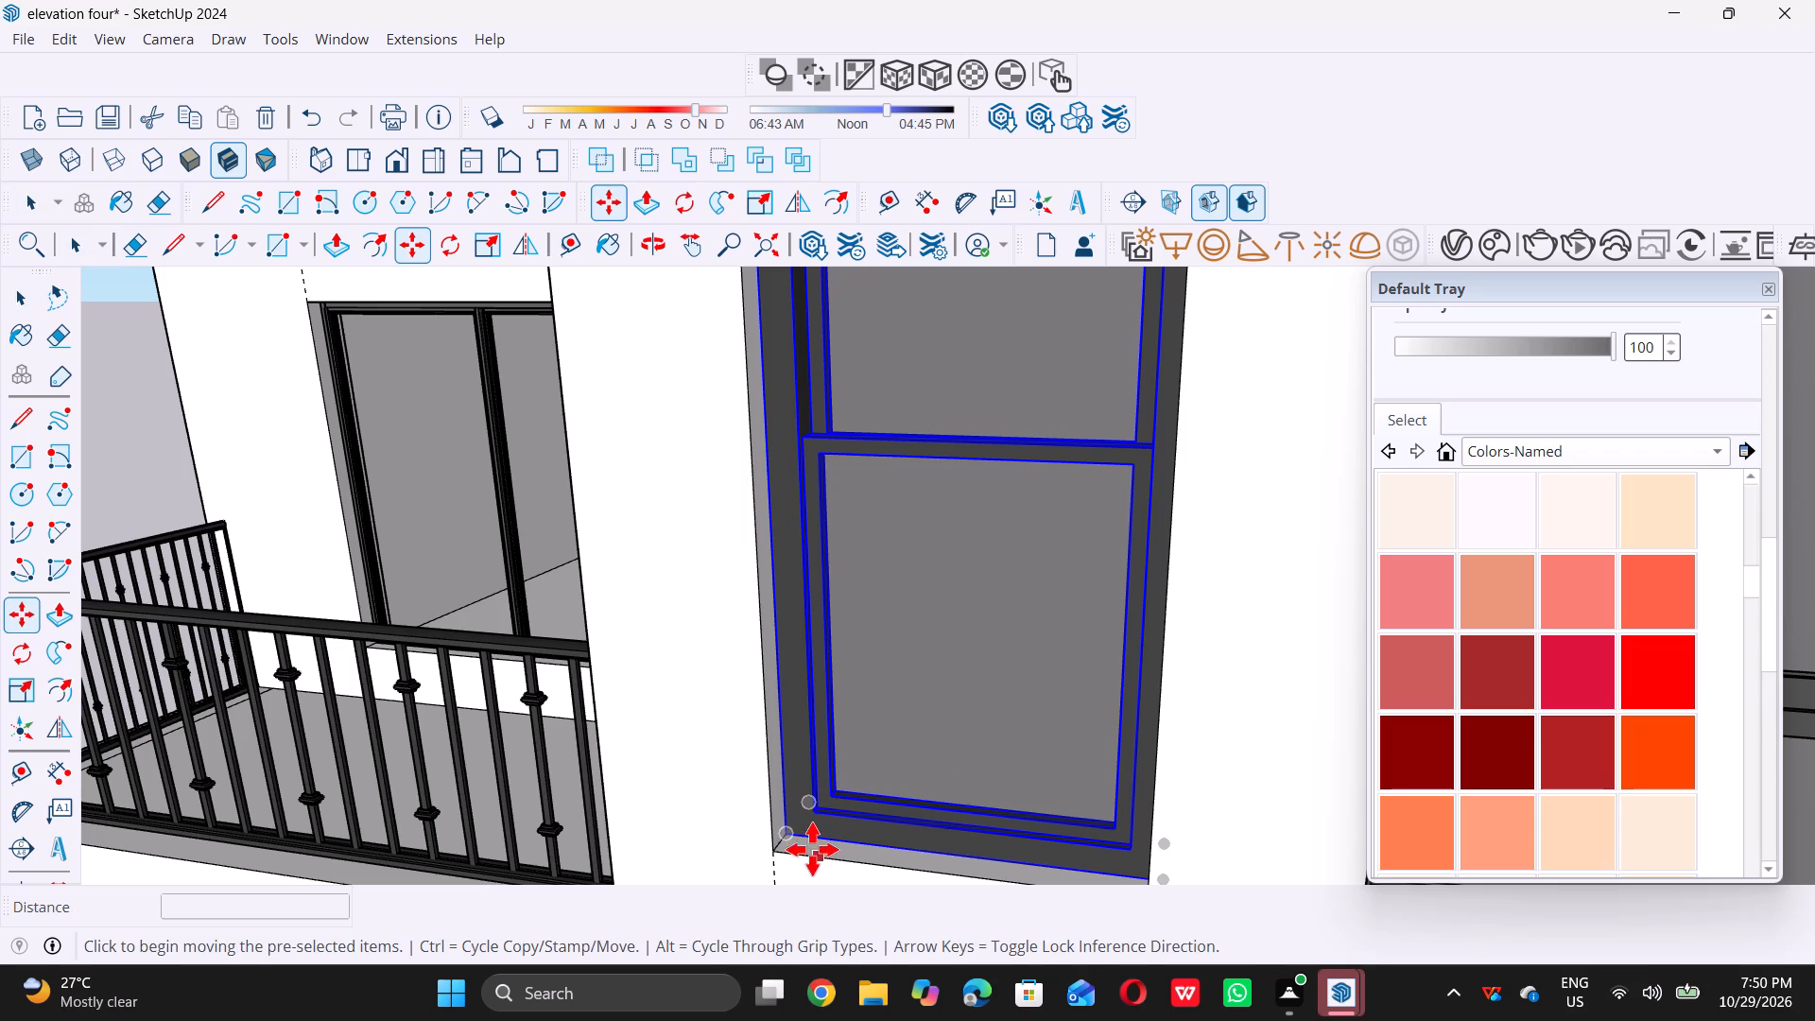
left_click(787, 837)
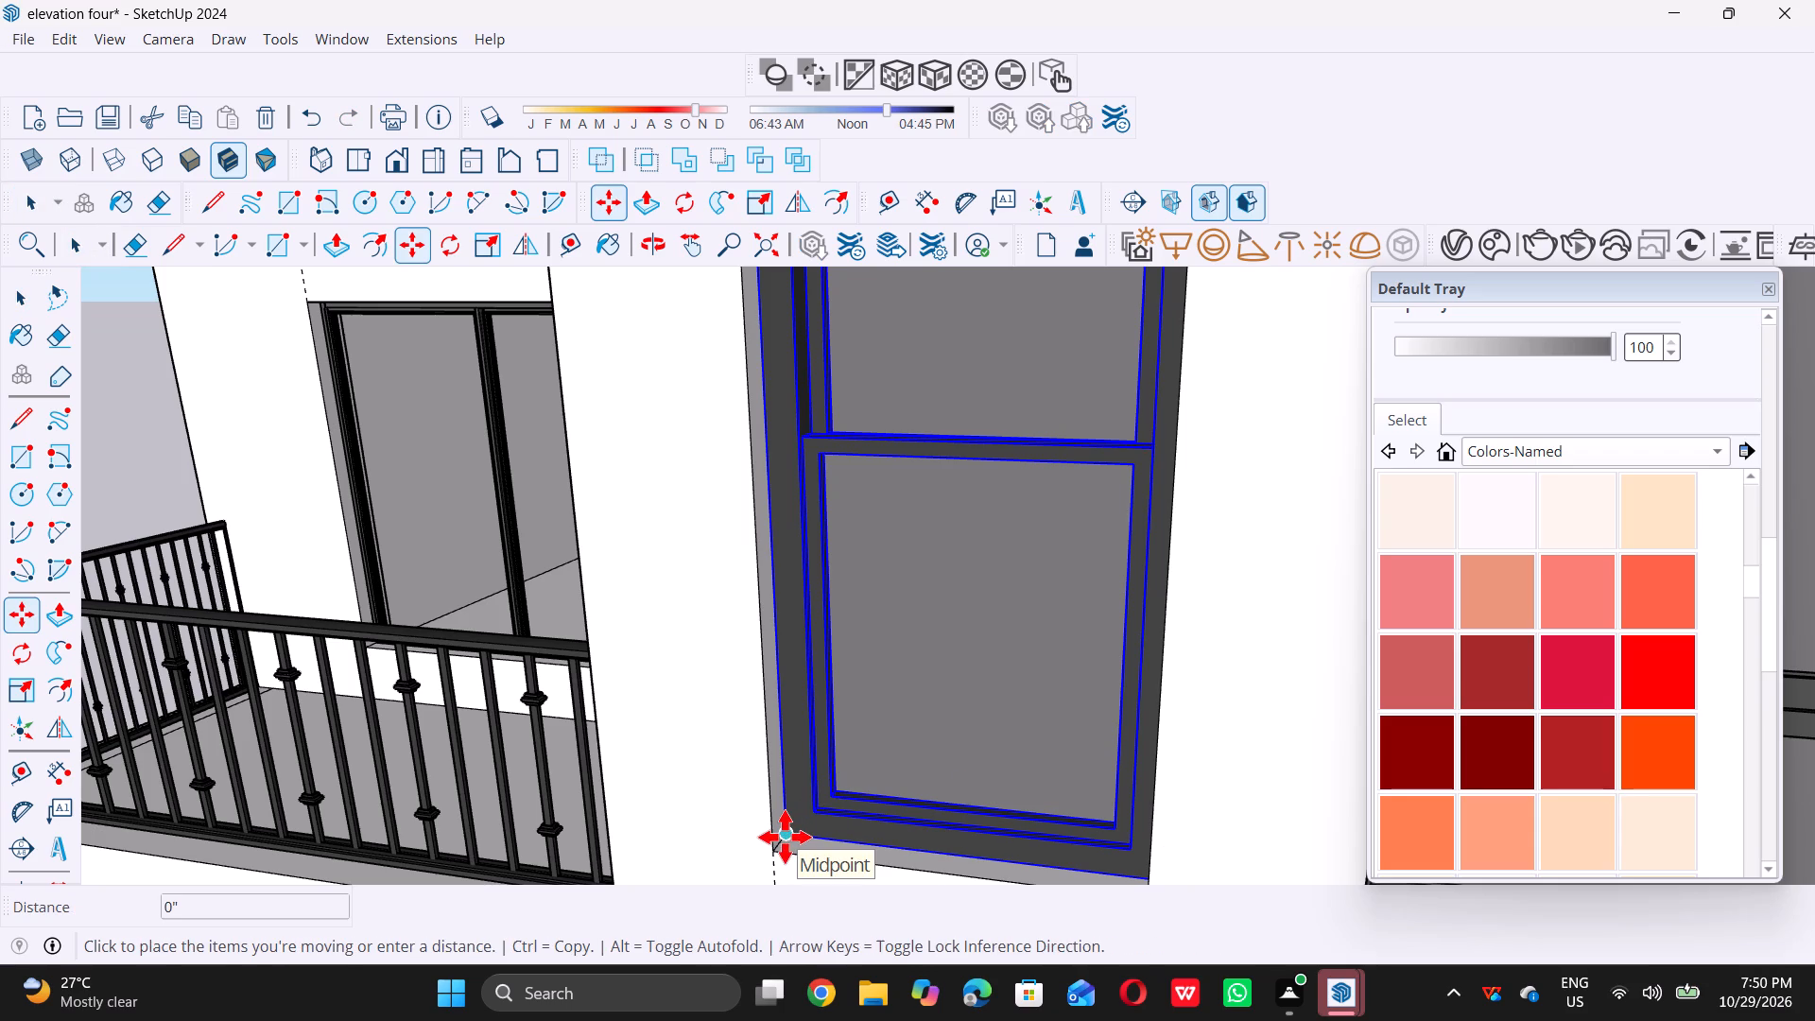
scroll(784, 836, "down", 9)
scroll(784, 839, "up", 1)
scroll(784, 839, "down", 4)
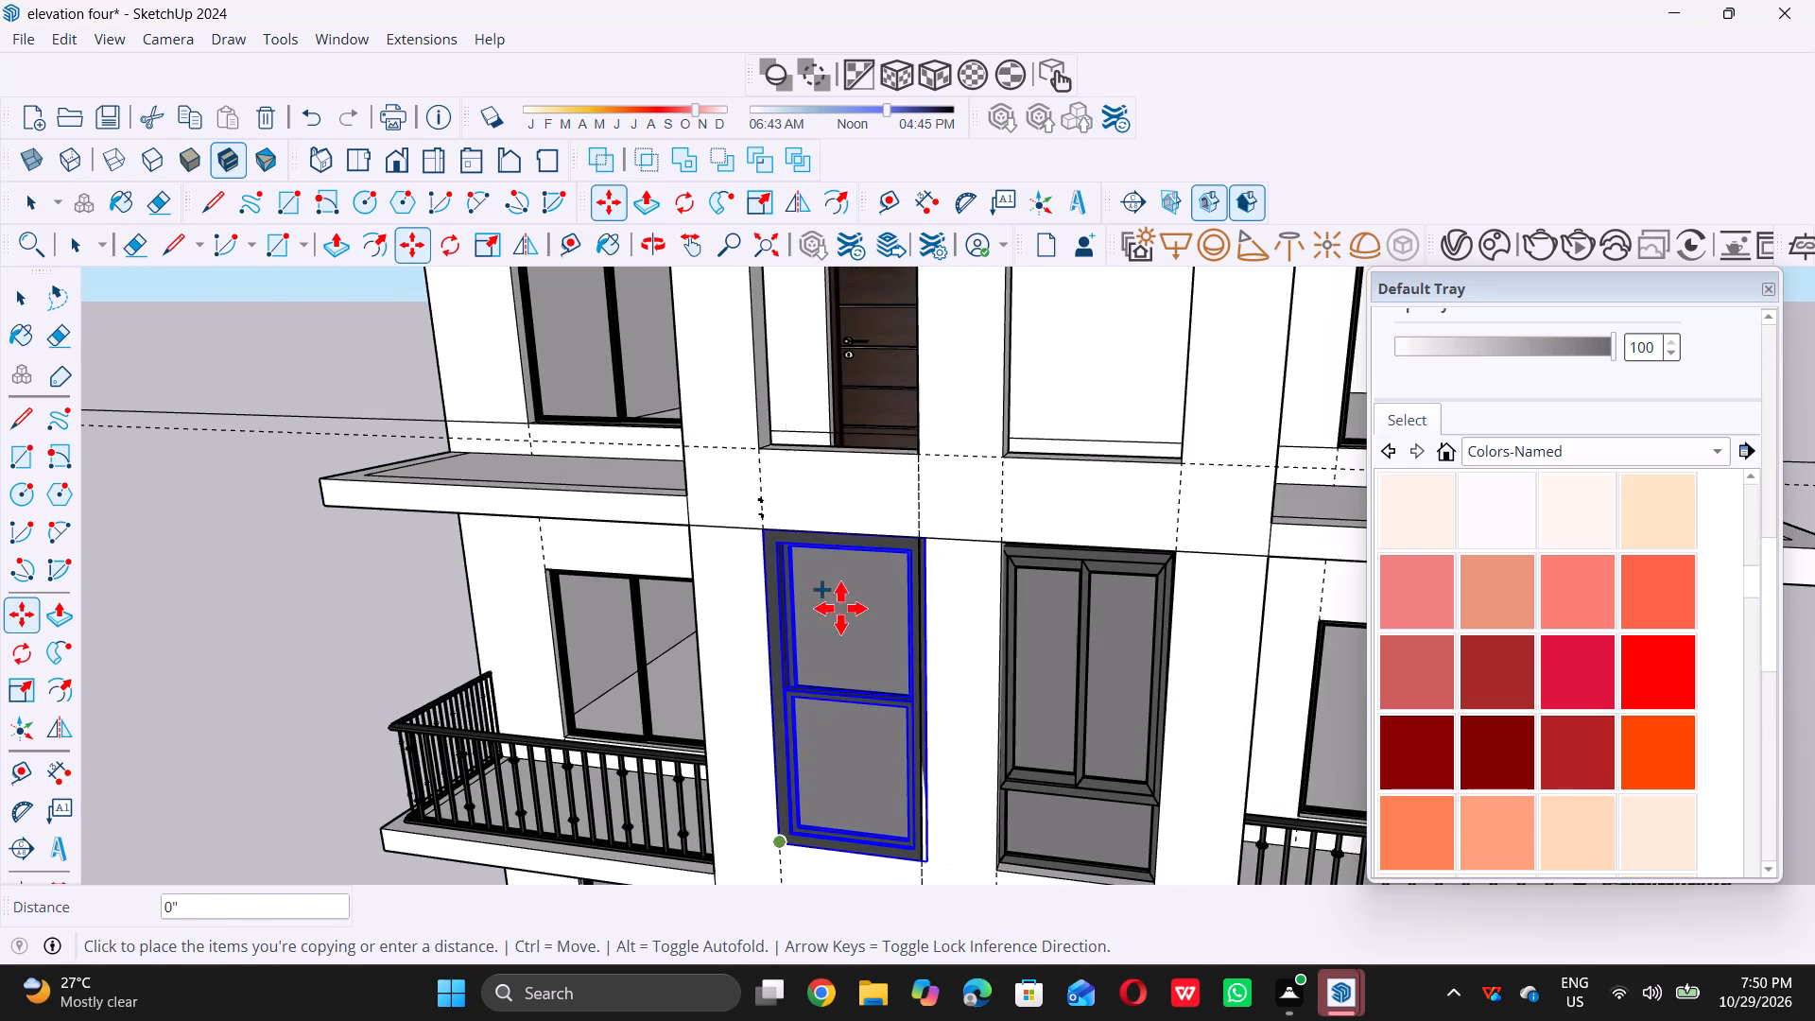
scroll(800, 459, "up", 4)
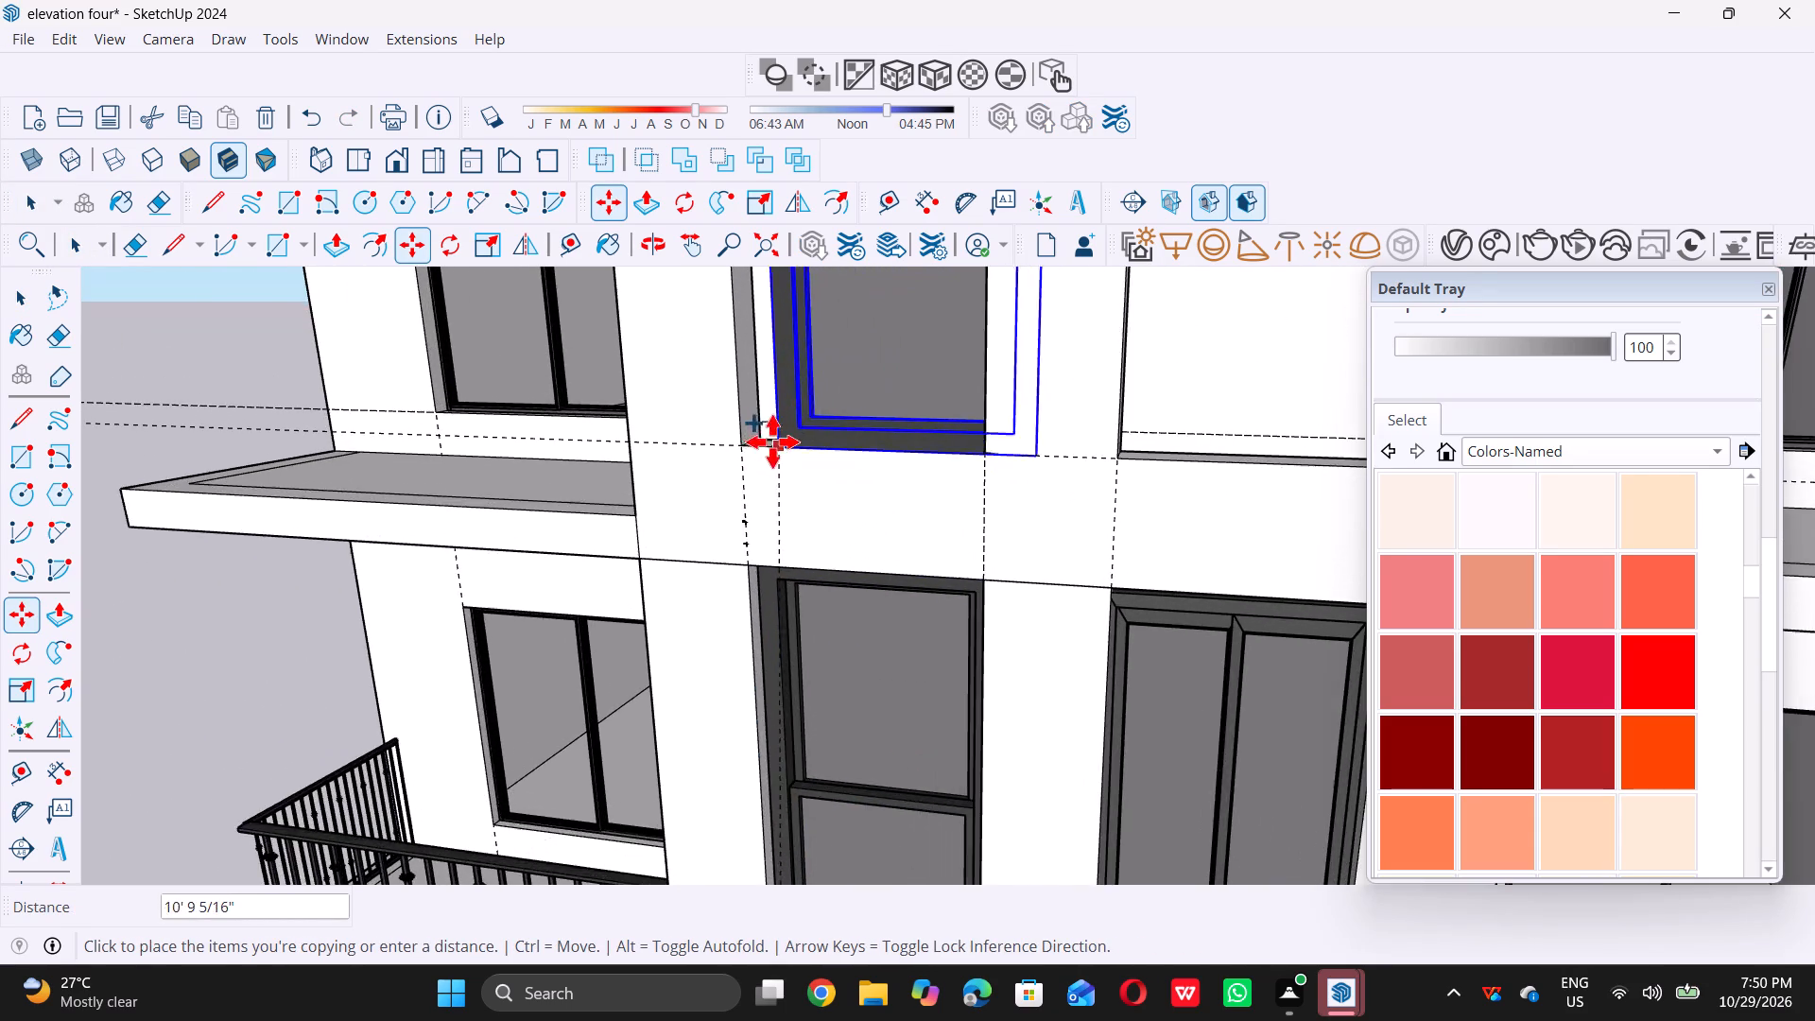
scroll(769, 441, "up", 19)
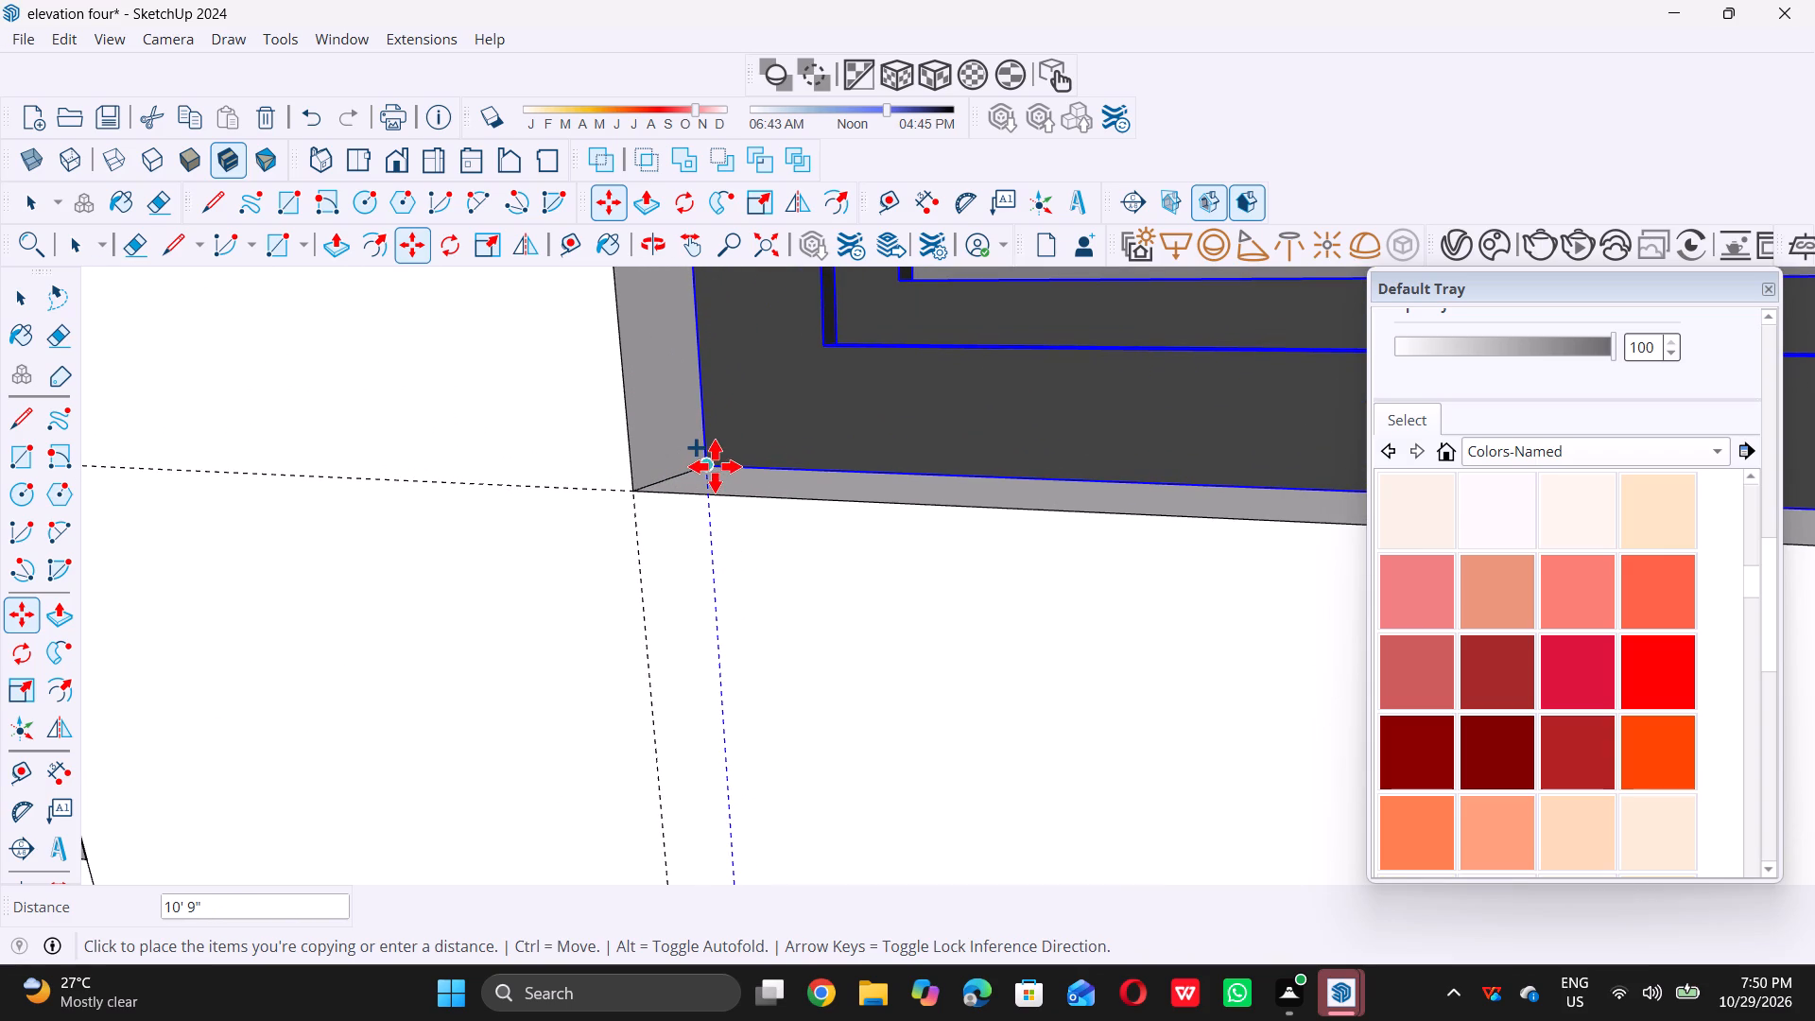
triple_click(715, 466)
scroll(715, 466, "down", 20)
scroll(715, 466, "down", 1)
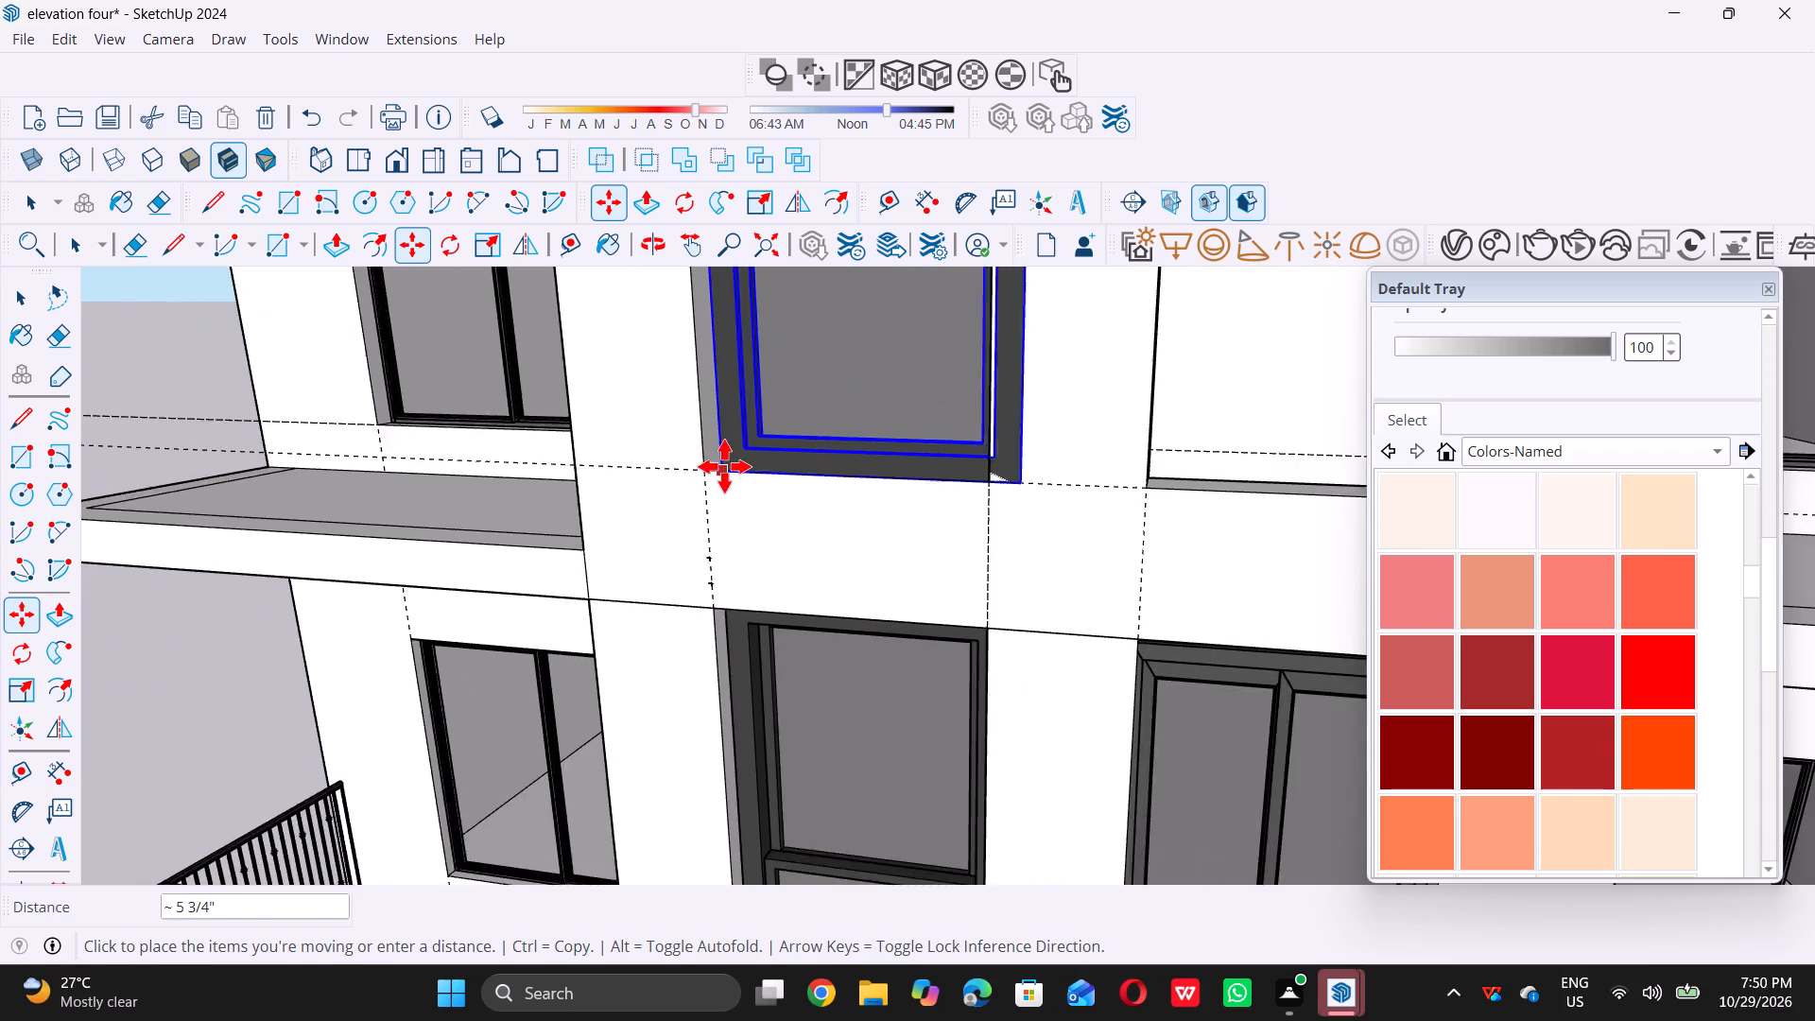
scroll(724, 466, "down", 14)
key("space")
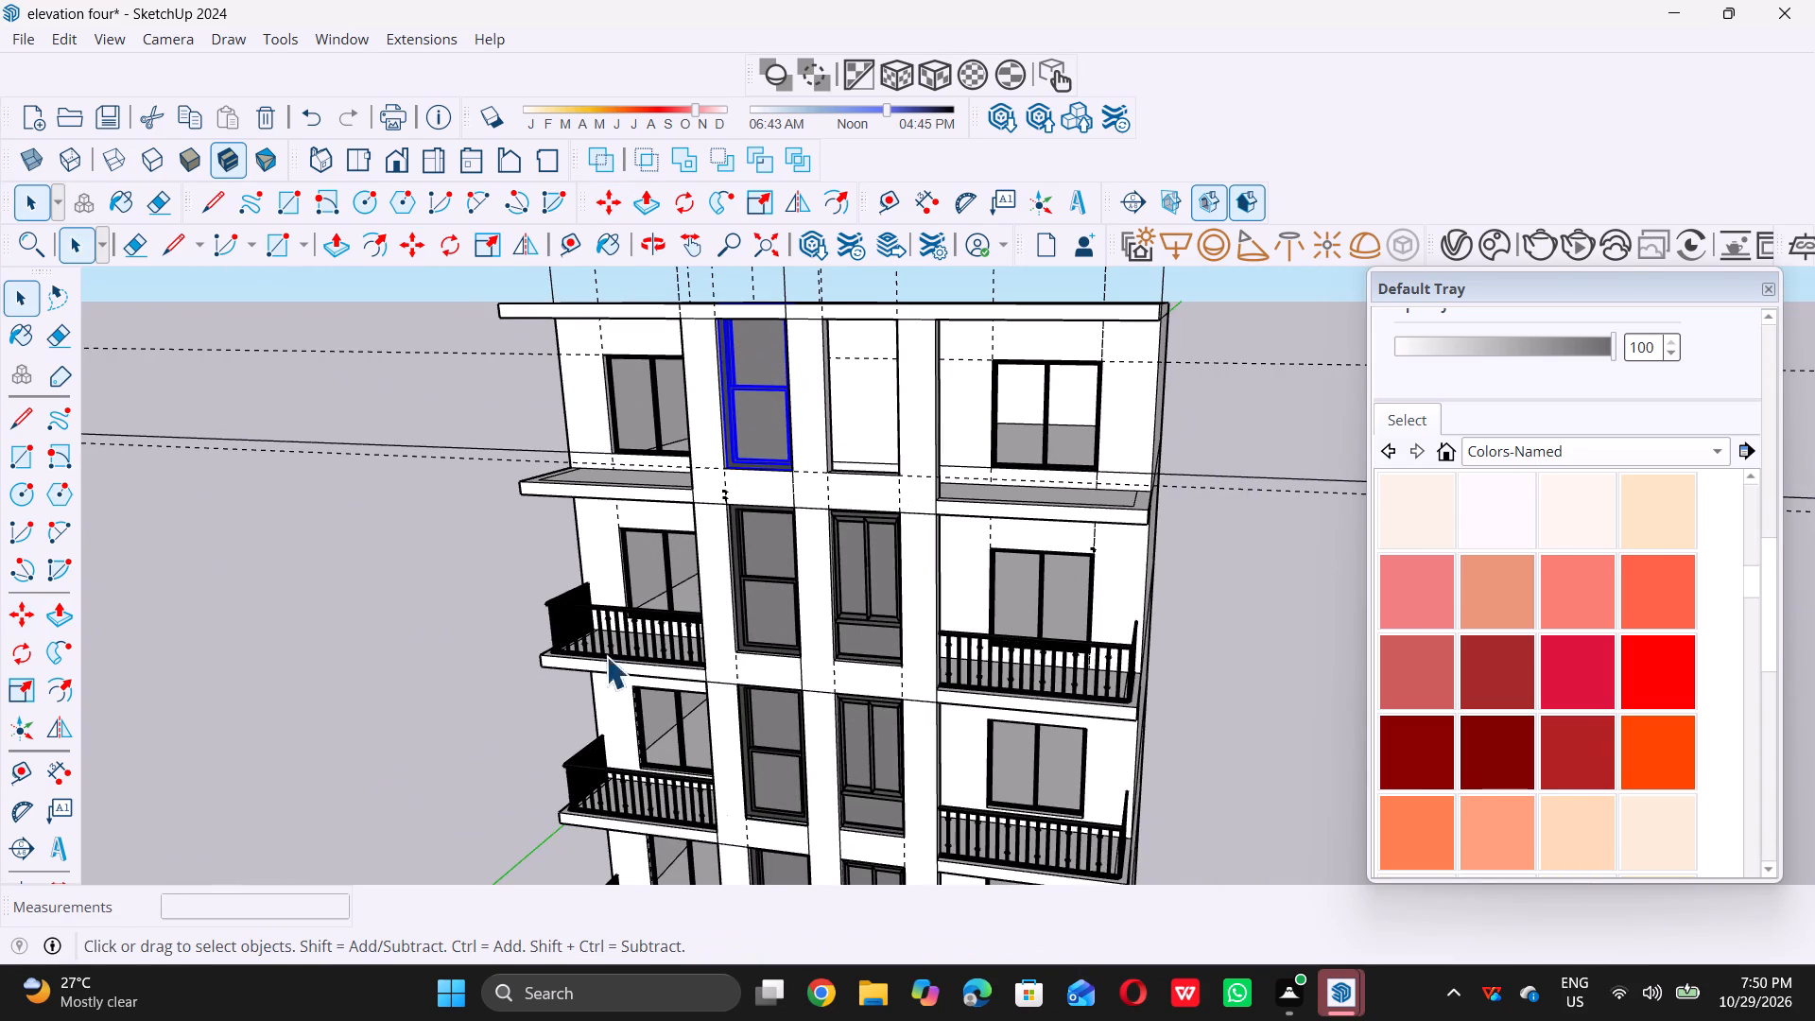
double_click(398, 711)
Examine from above, below and both sides how the window in the top storey's left opening fits the opening and meets the roof slab.
scroll(785, 391, "down", 2)
middle_click_drag(899, 581, 904, 664)
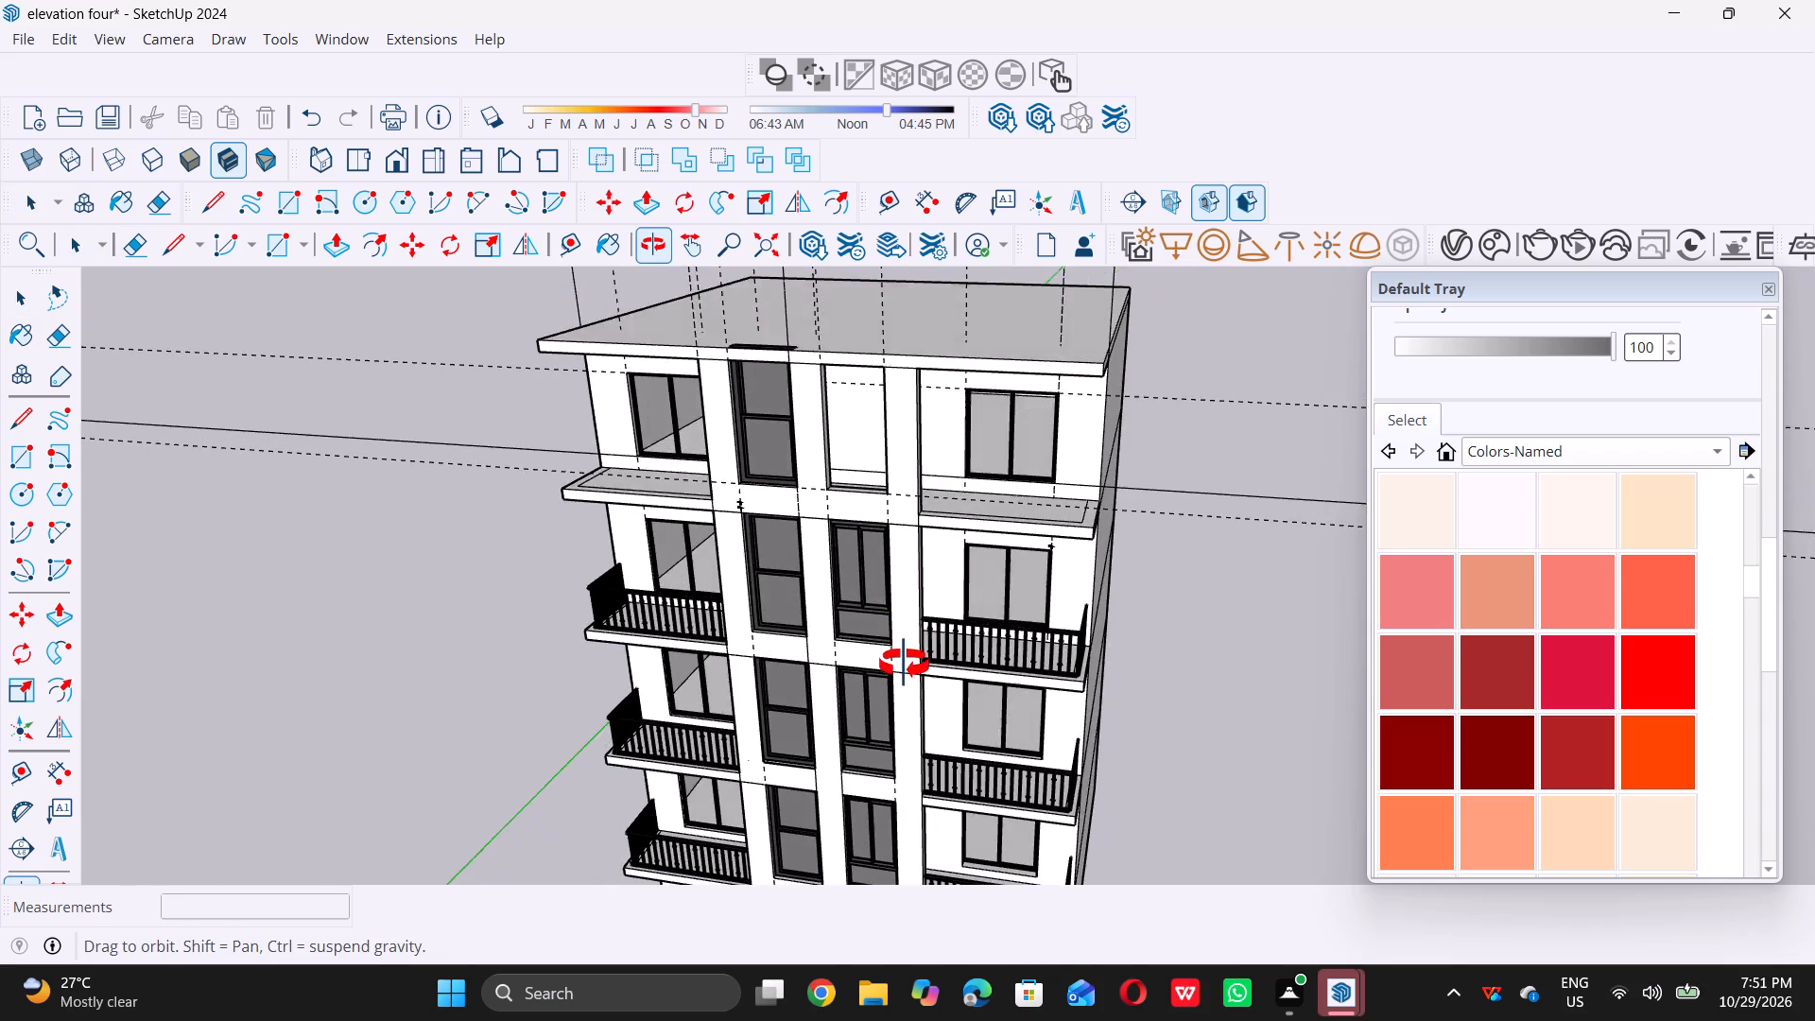
middle_click_drag(904, 664, 1201, 456)
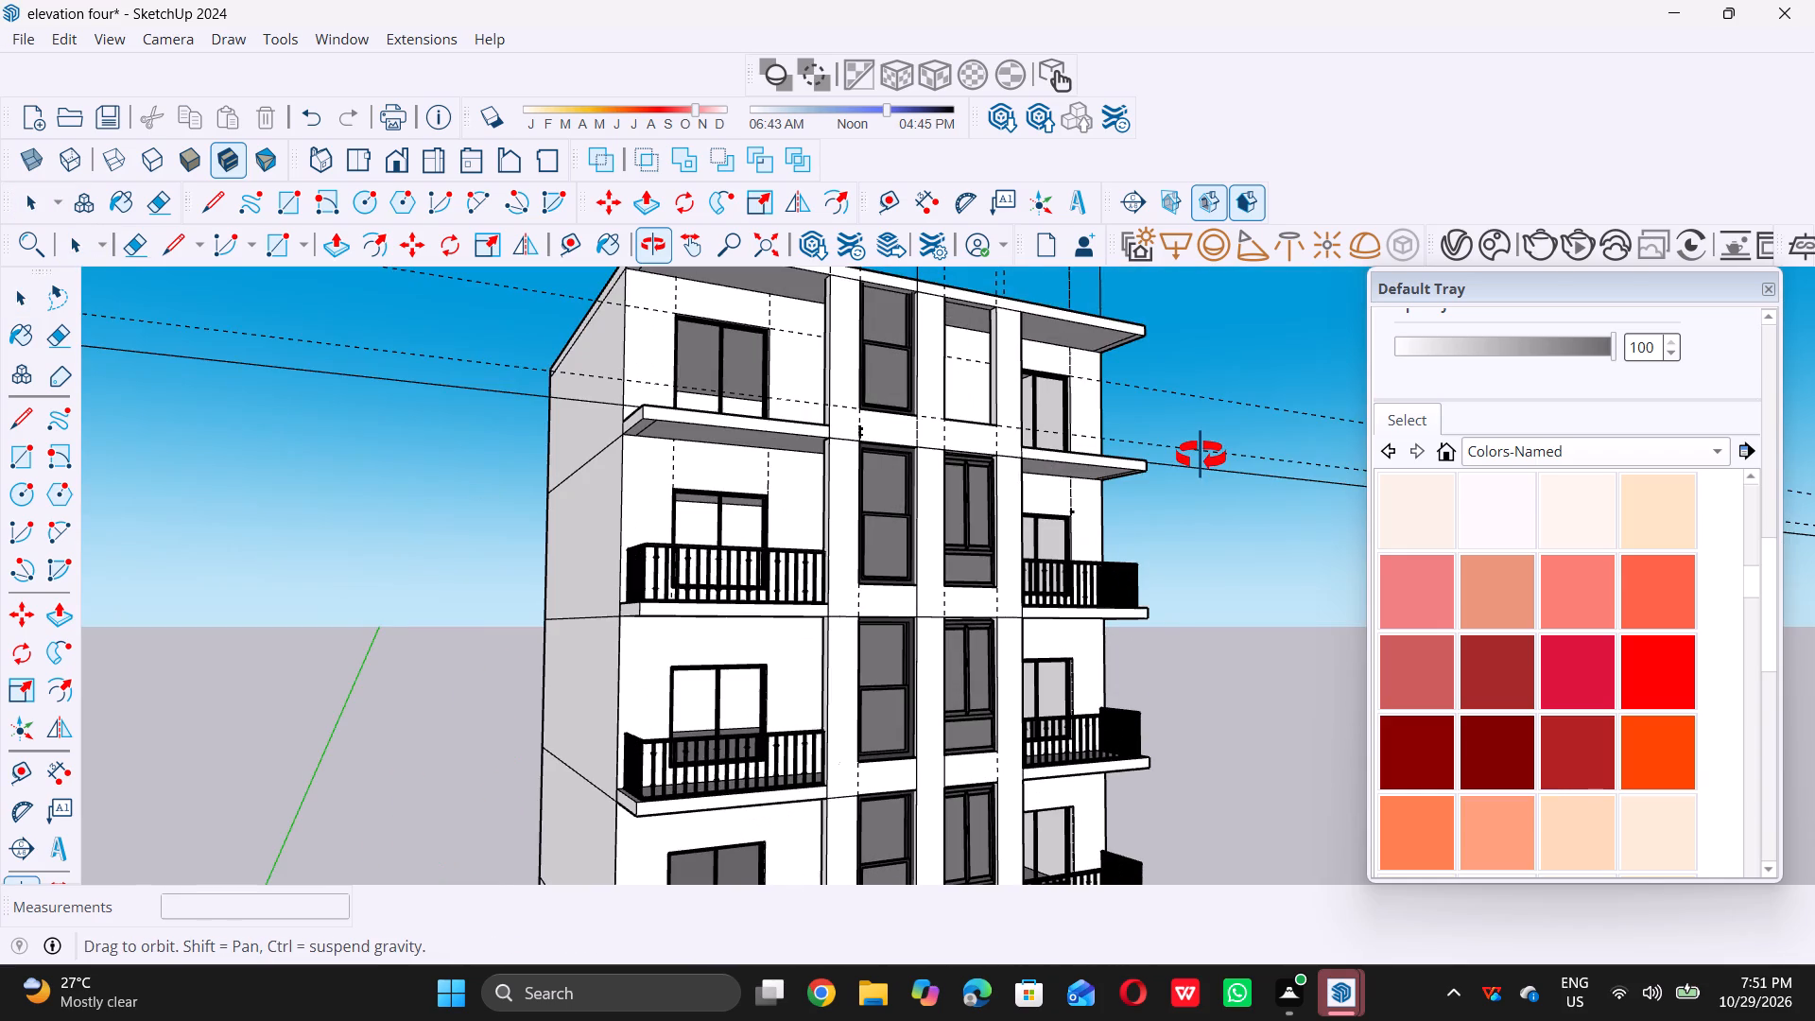
middle_click_drag(1201, 456, 1037, 636)
scroll(1057, 620, "down", 1)
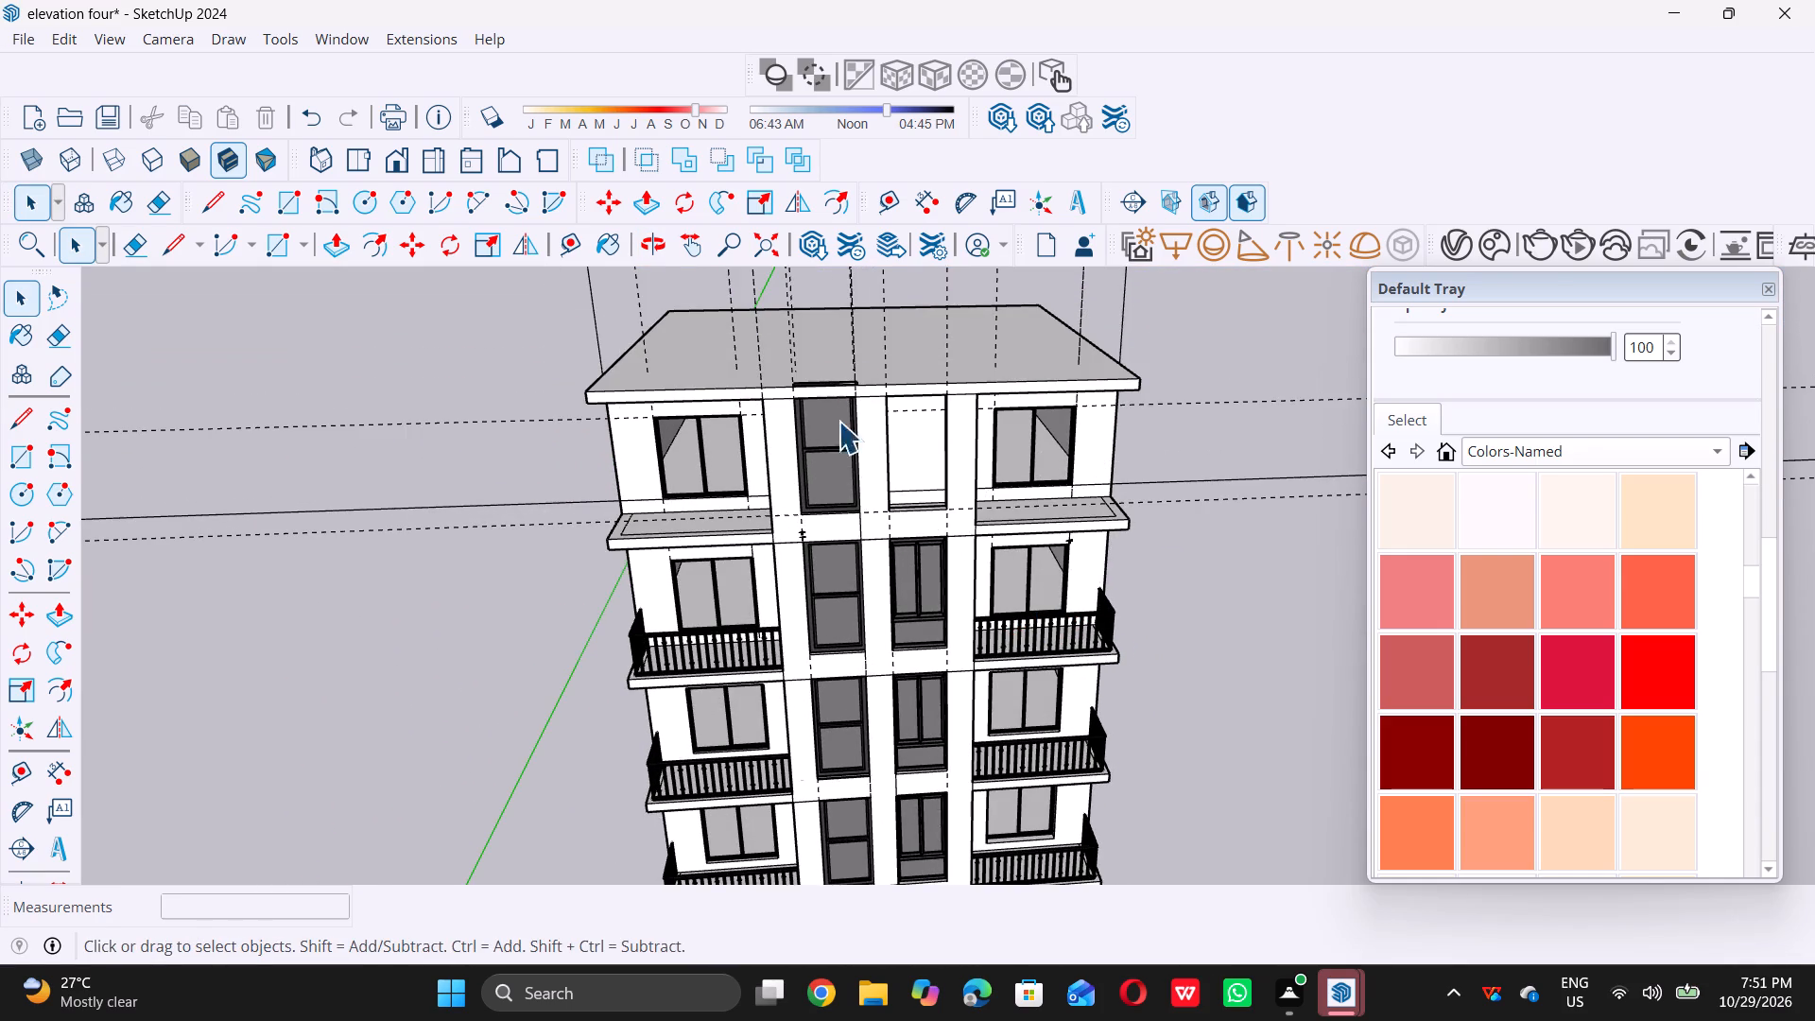
middle_click_drag(848, 392, 856, 361)
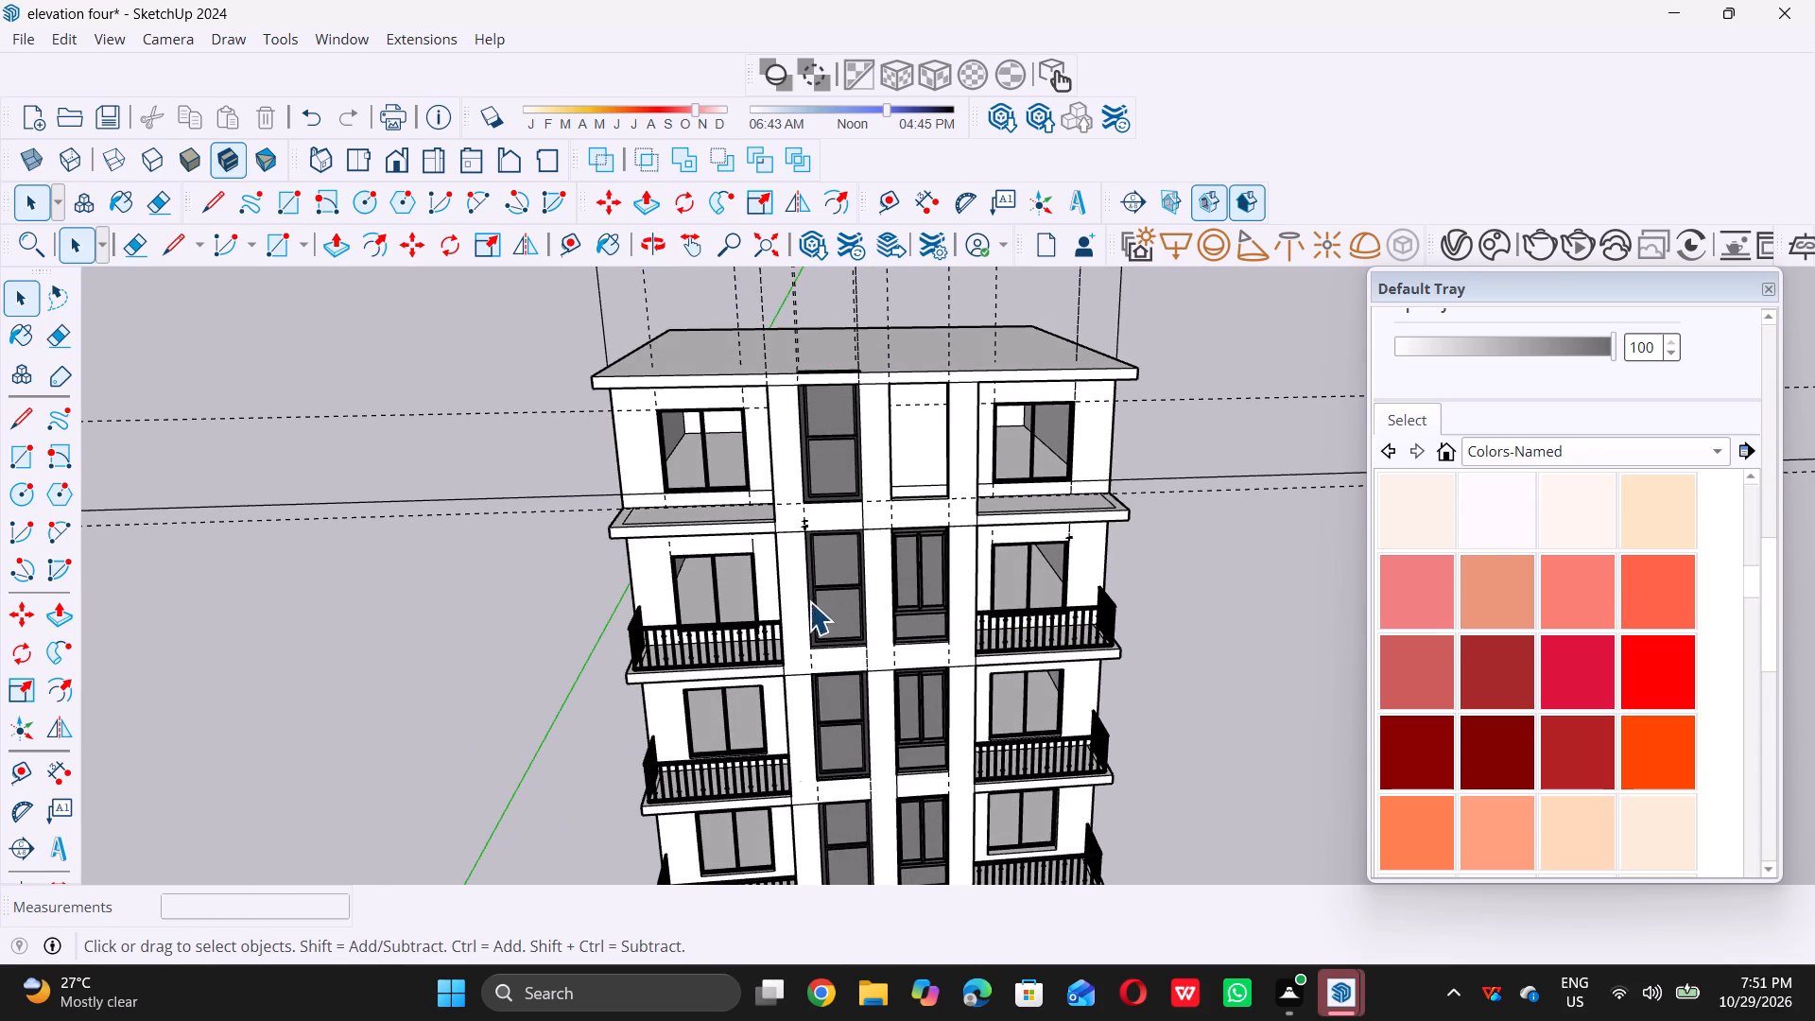
middle_click_drag(827, 507, 827, 457)
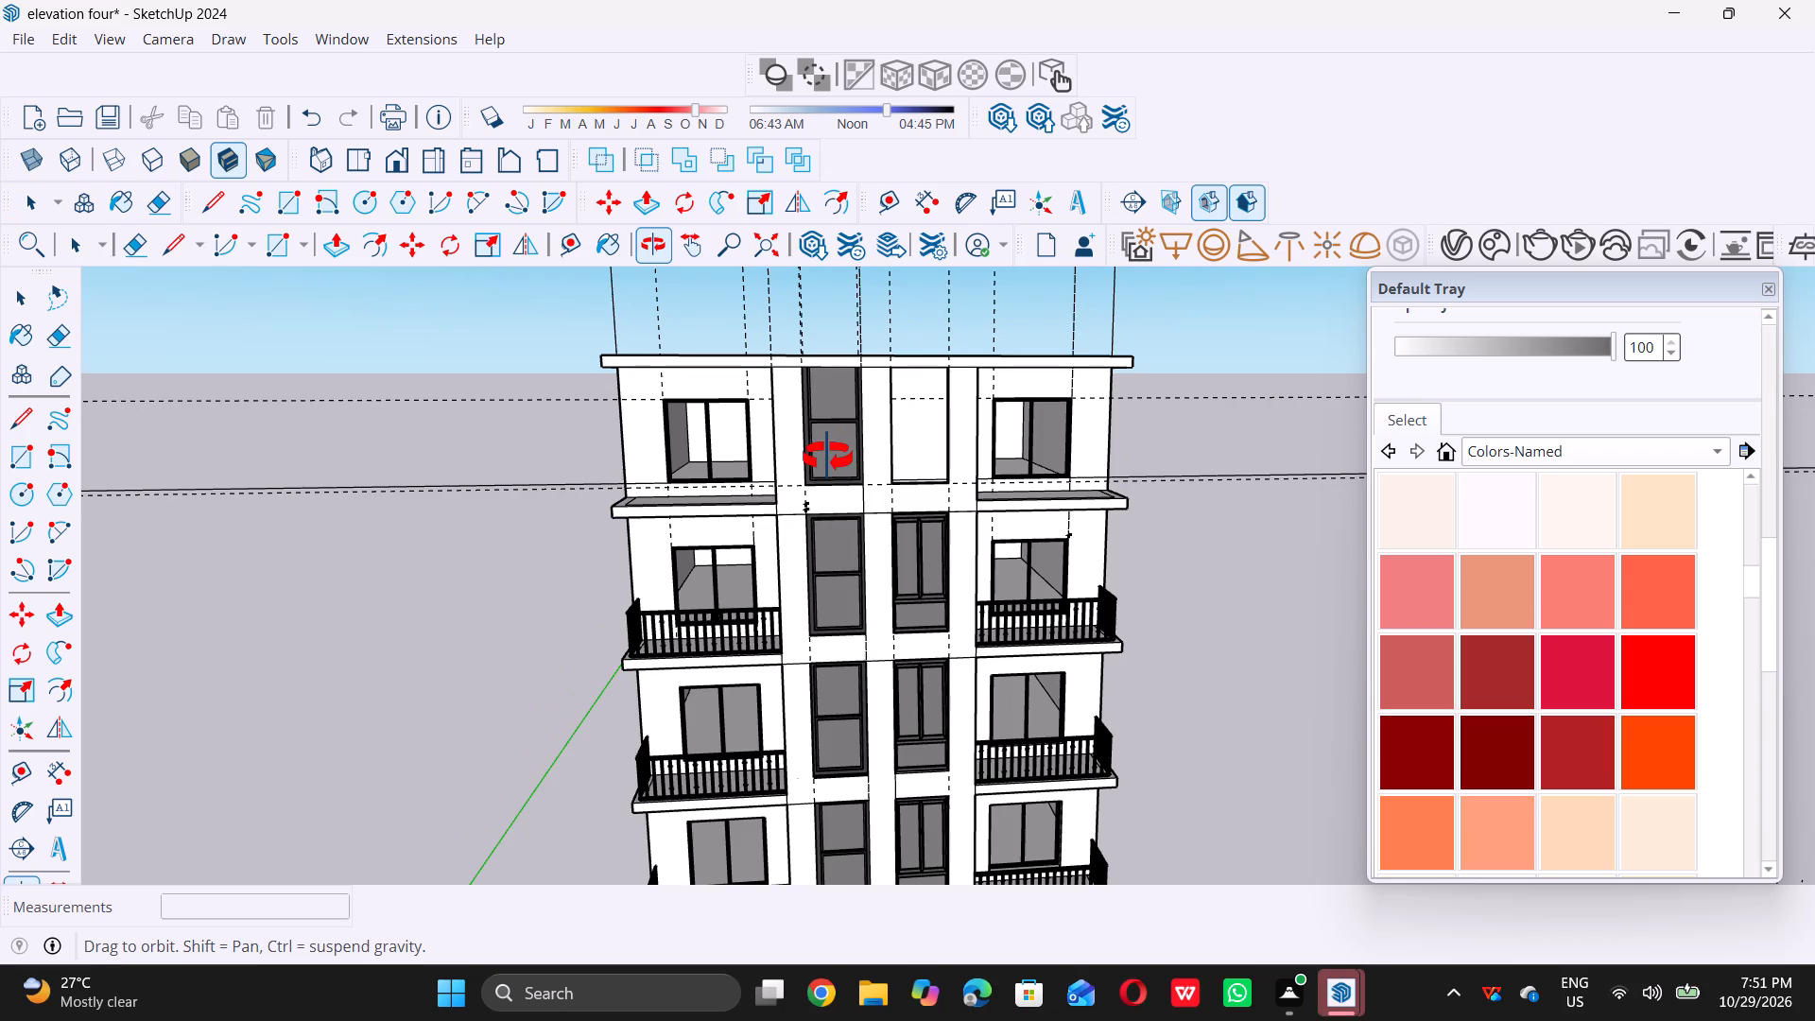
middle_click_drag(827, 457, 942, 419)
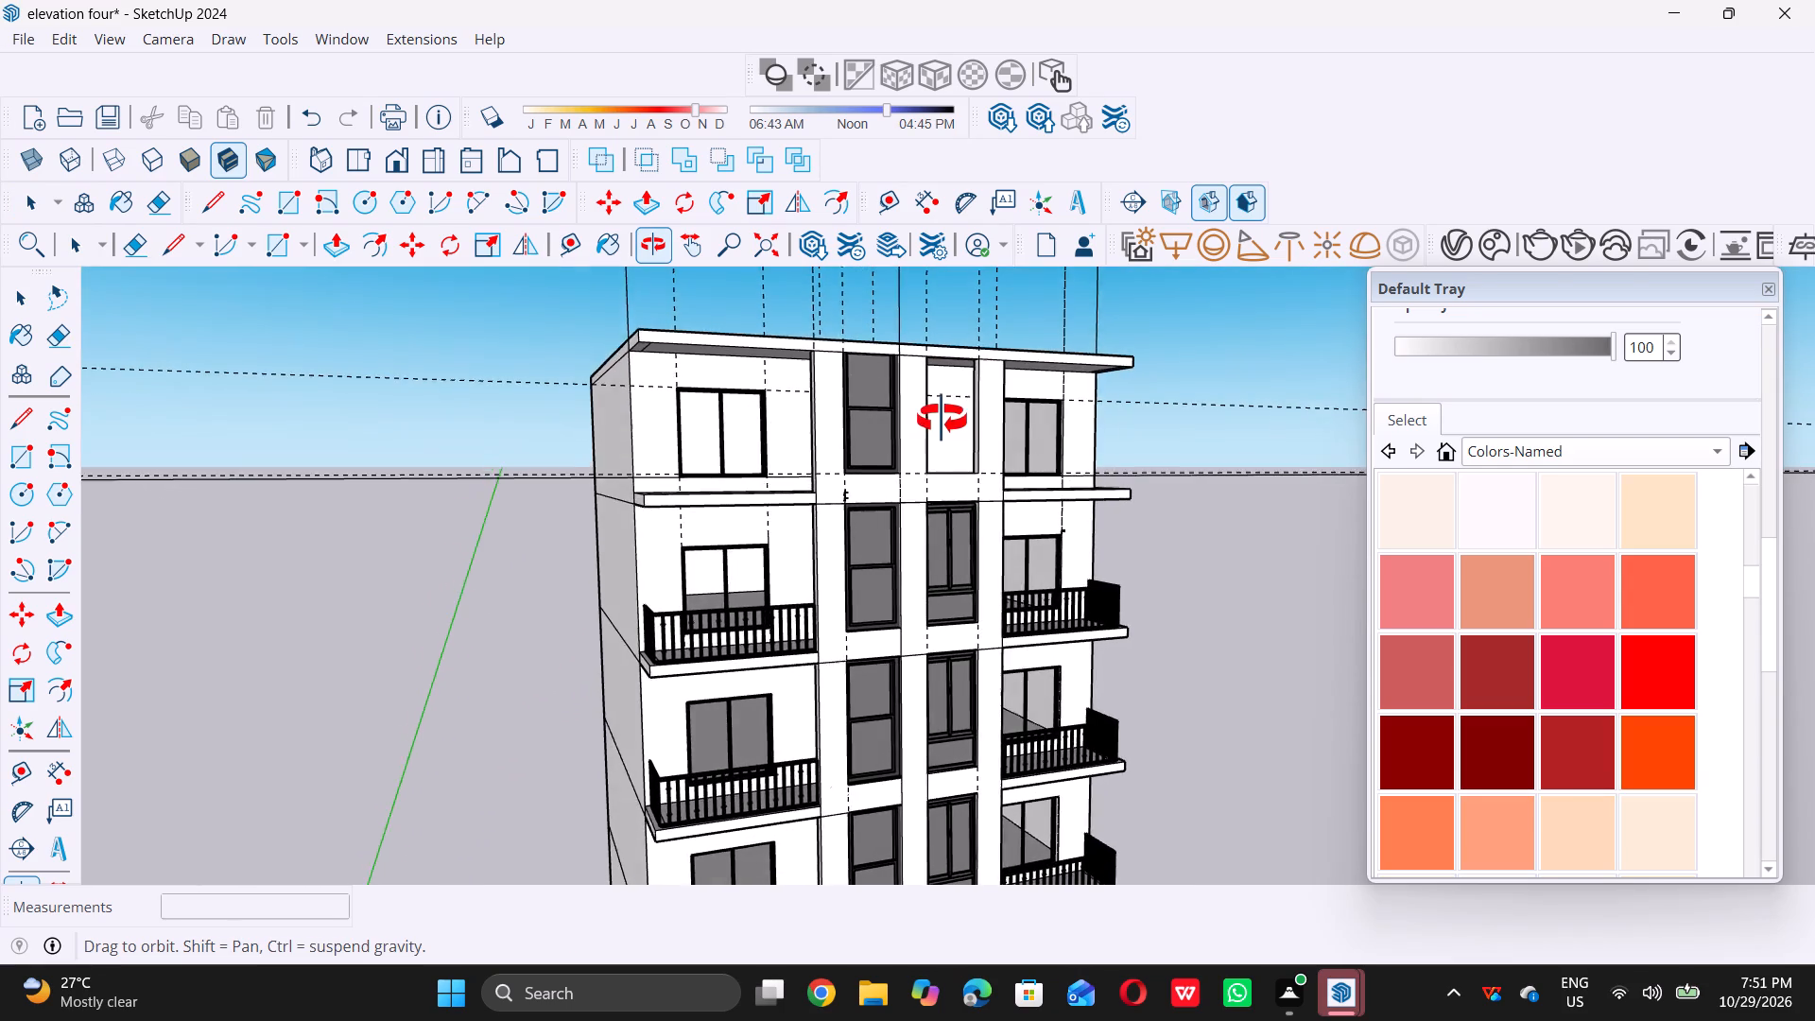
middle_click_drag(942, 419, 839, 420)
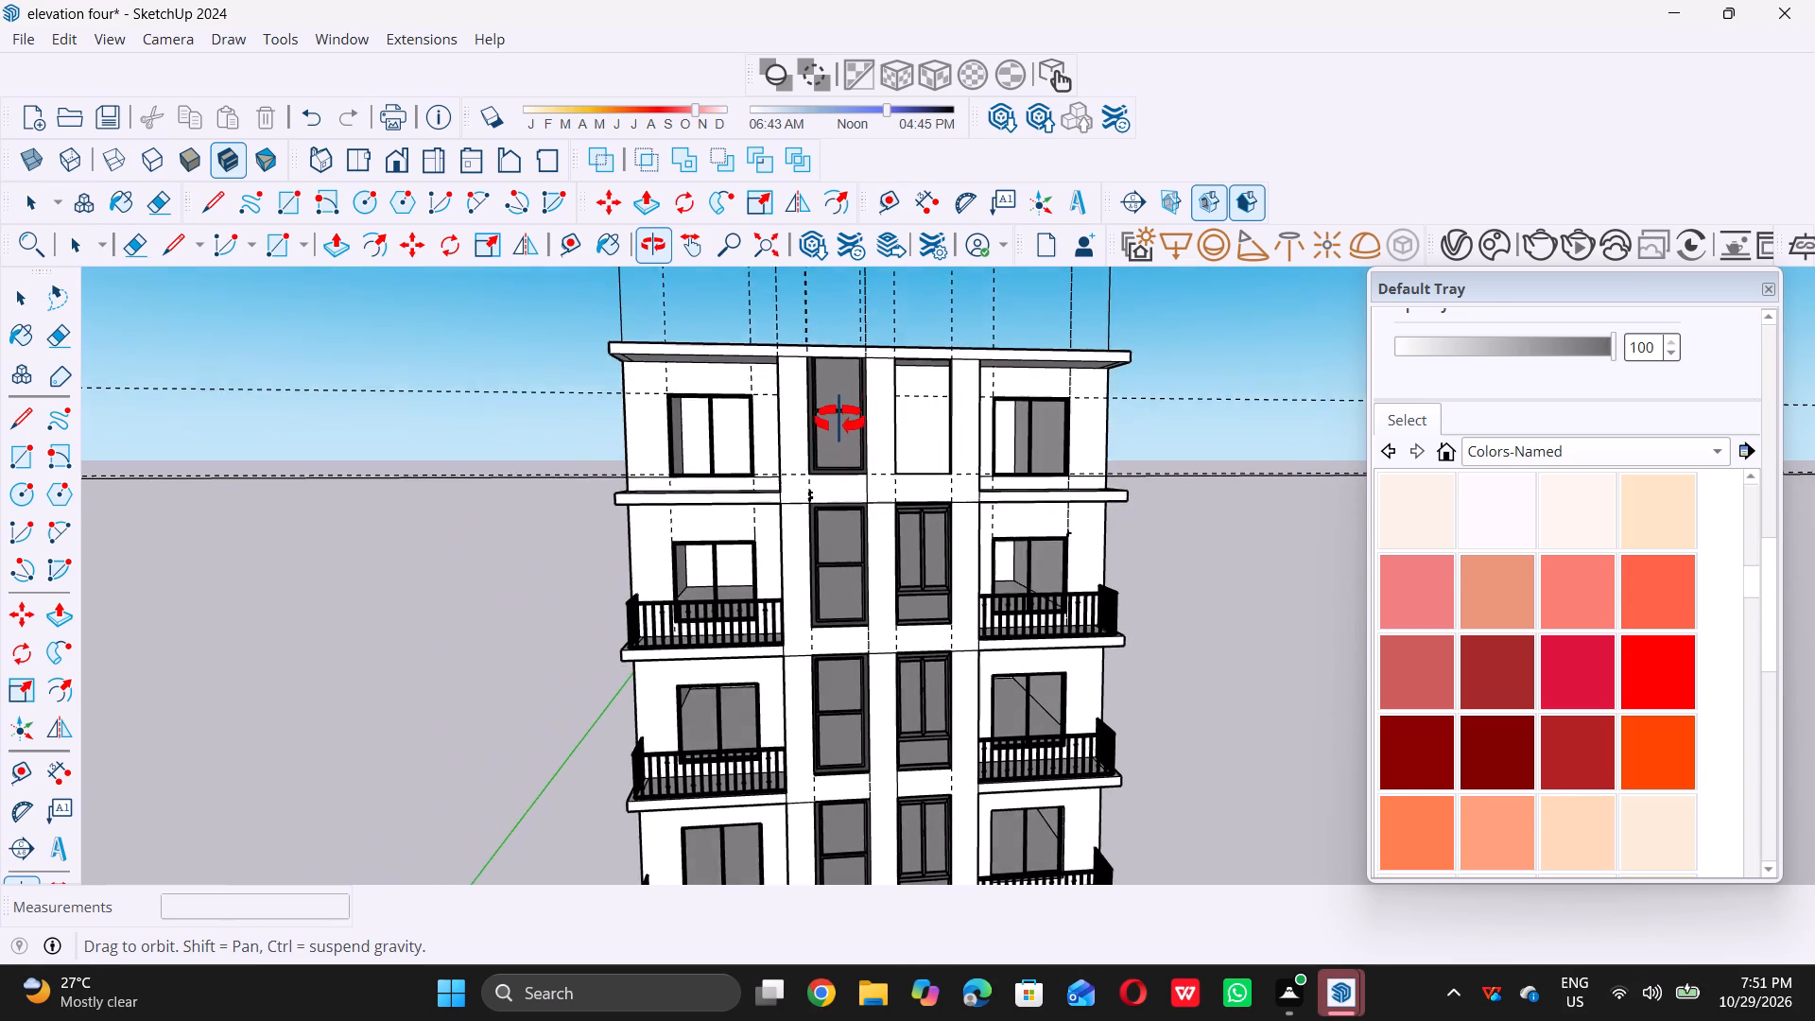
middle_click_drag(839, 420, 791, 419)
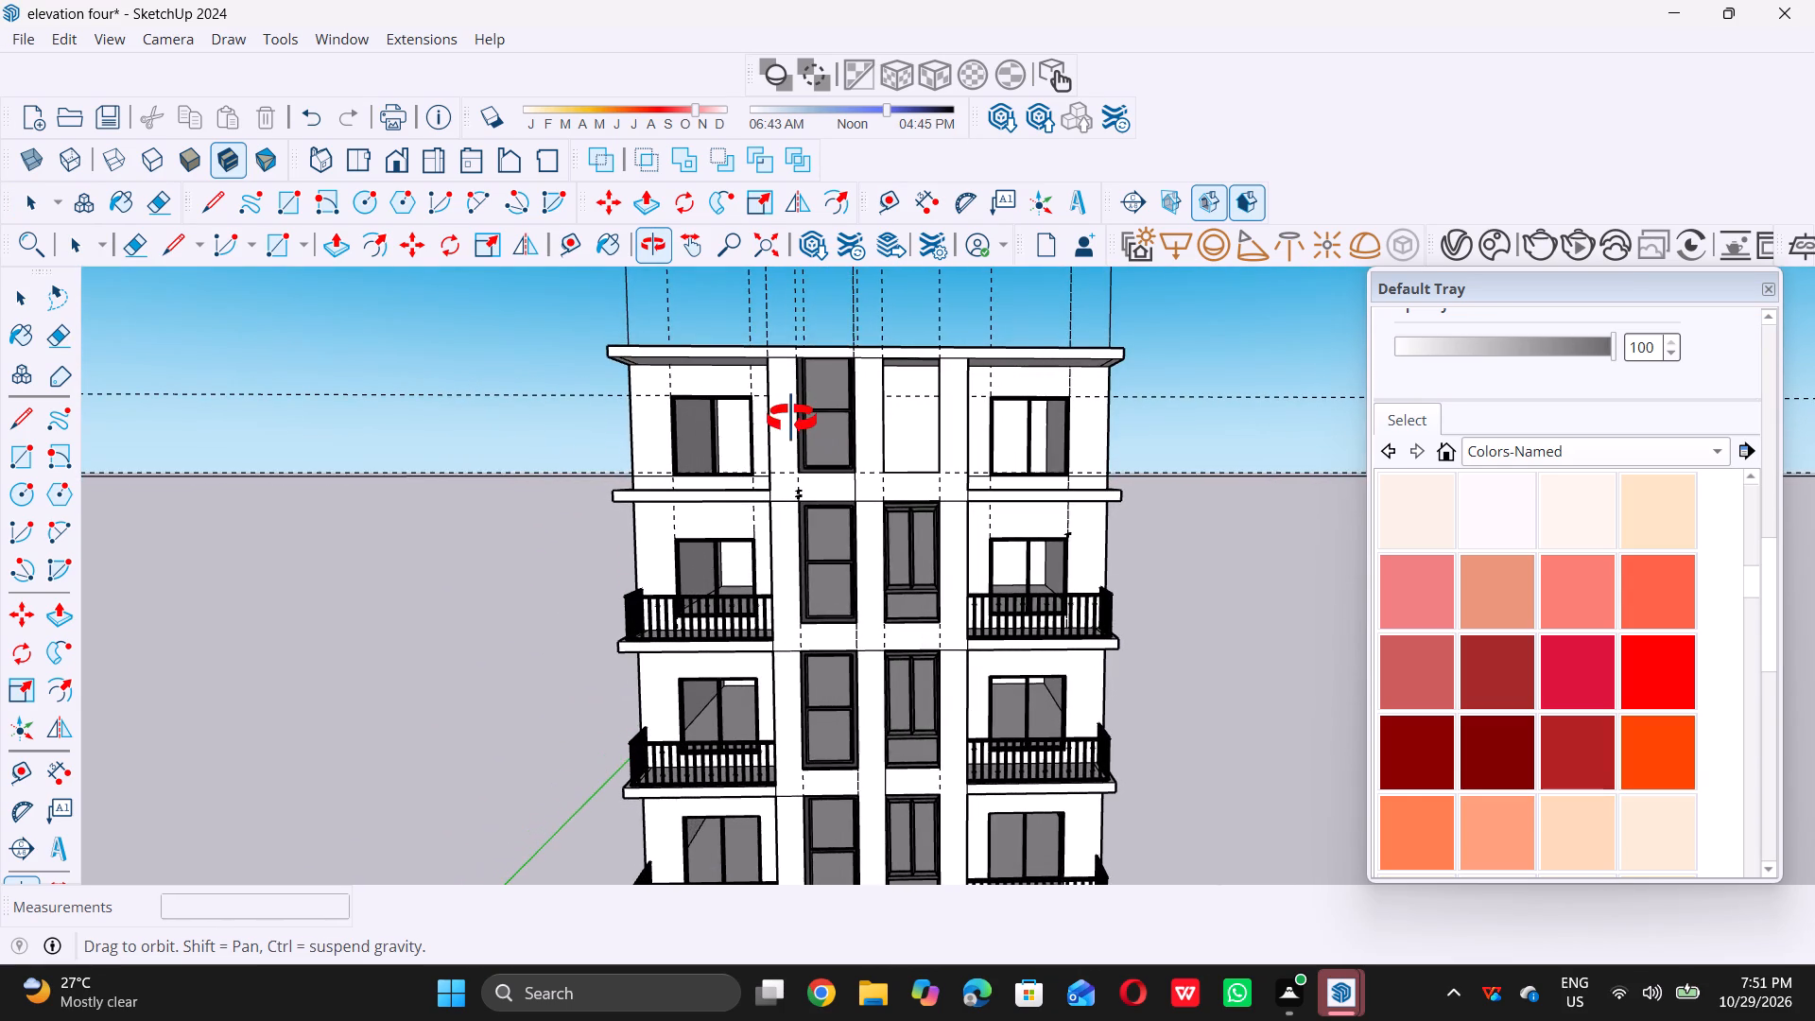
middle_click_drag(791, 419, 785, 400)
scroll(828, 329, "up", 2)
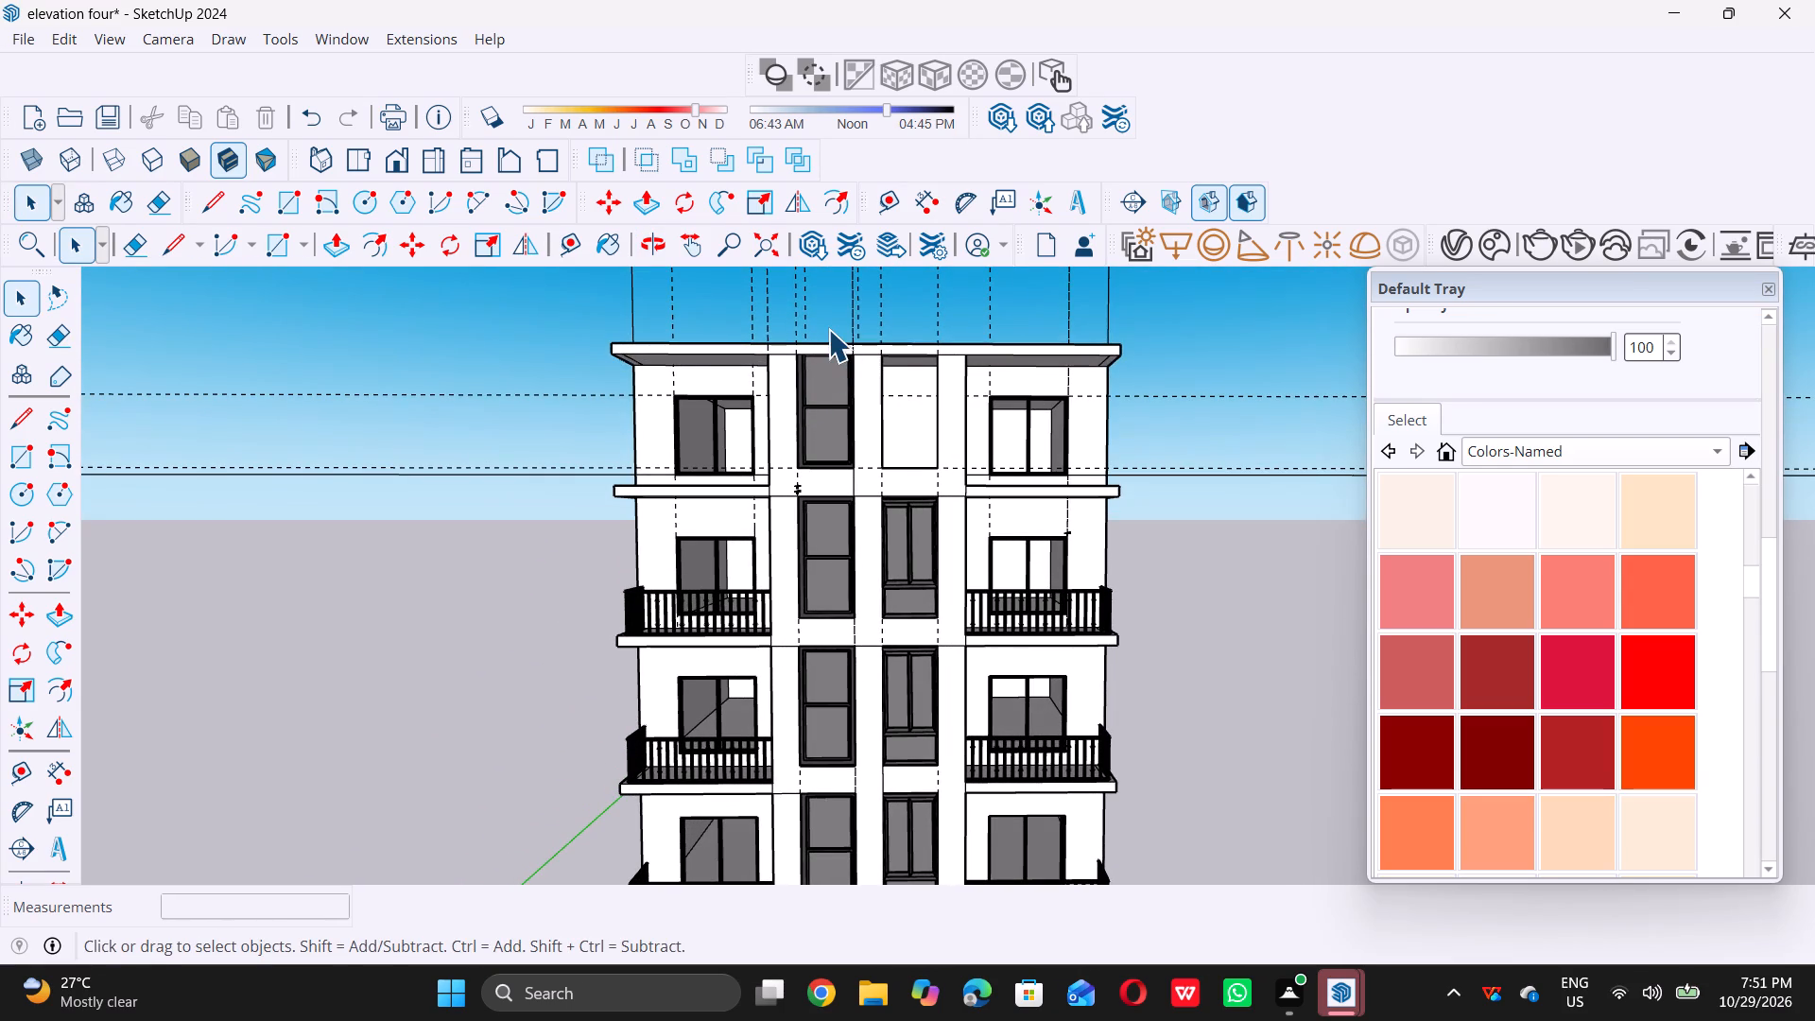
scroll(828, 329, "up", 14)
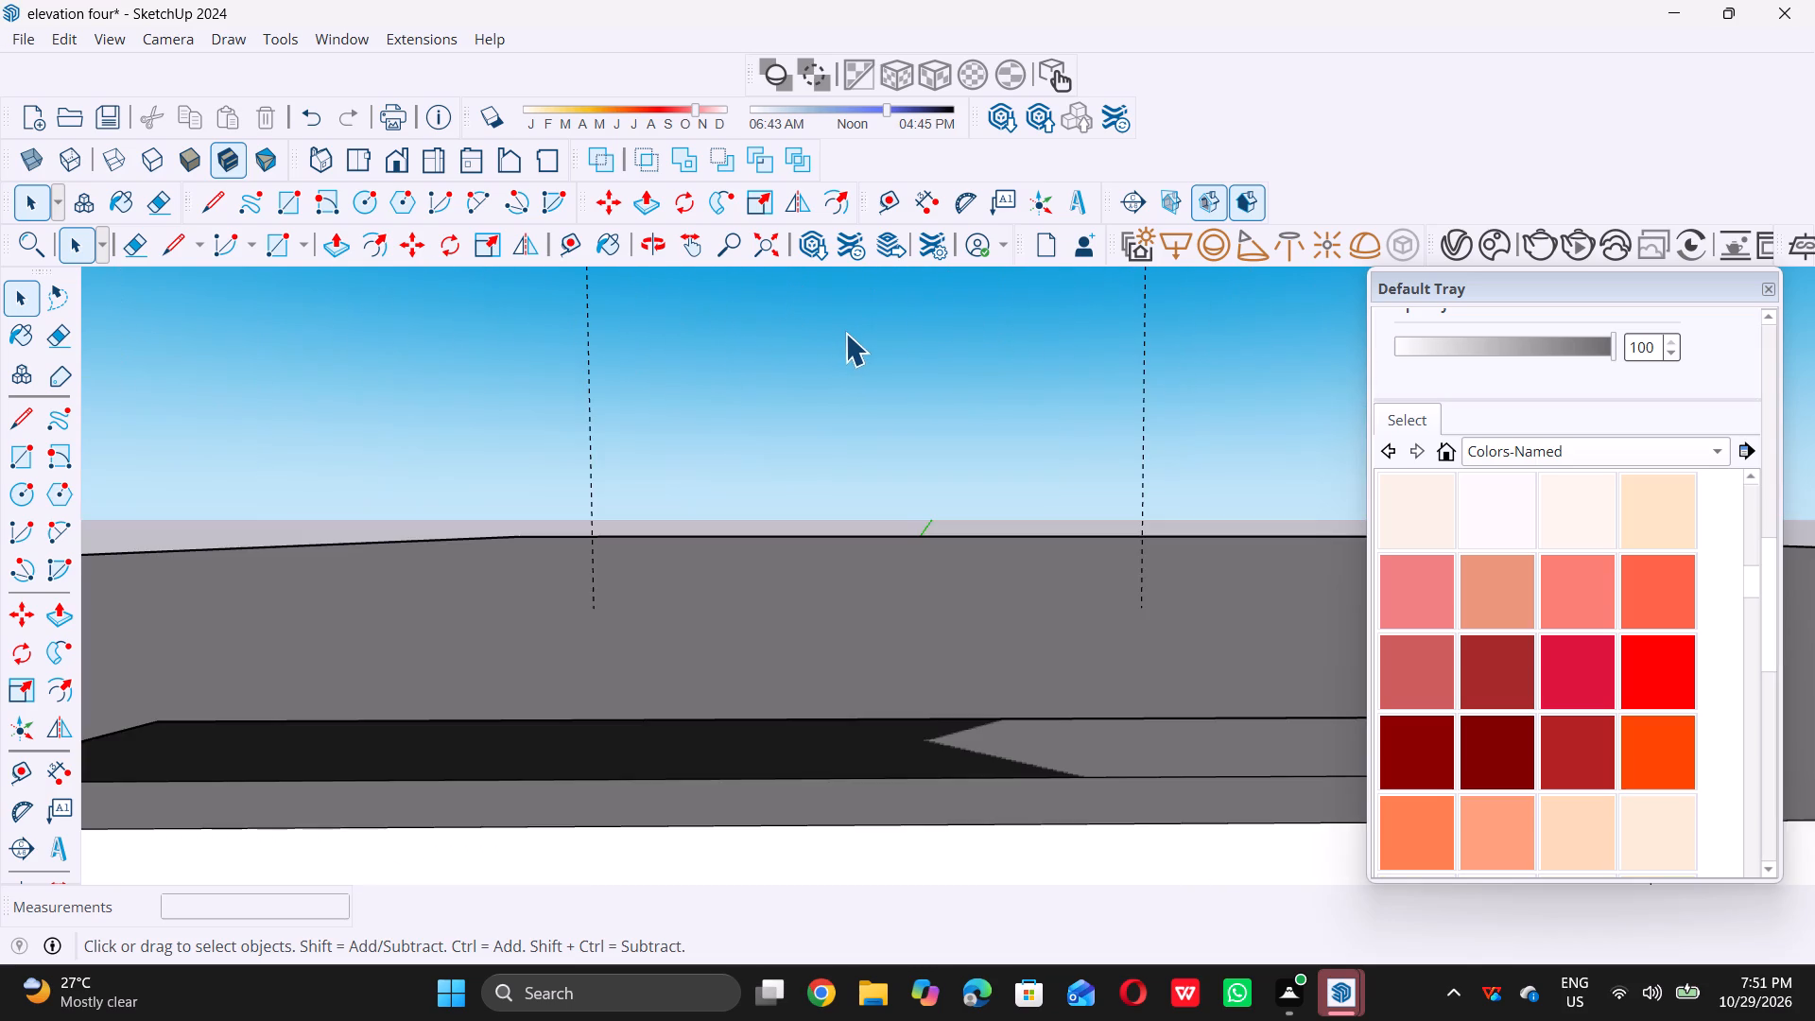
scroll(846, 334, "down", 6)
middle_click_drag(871, 390, 804, 643)
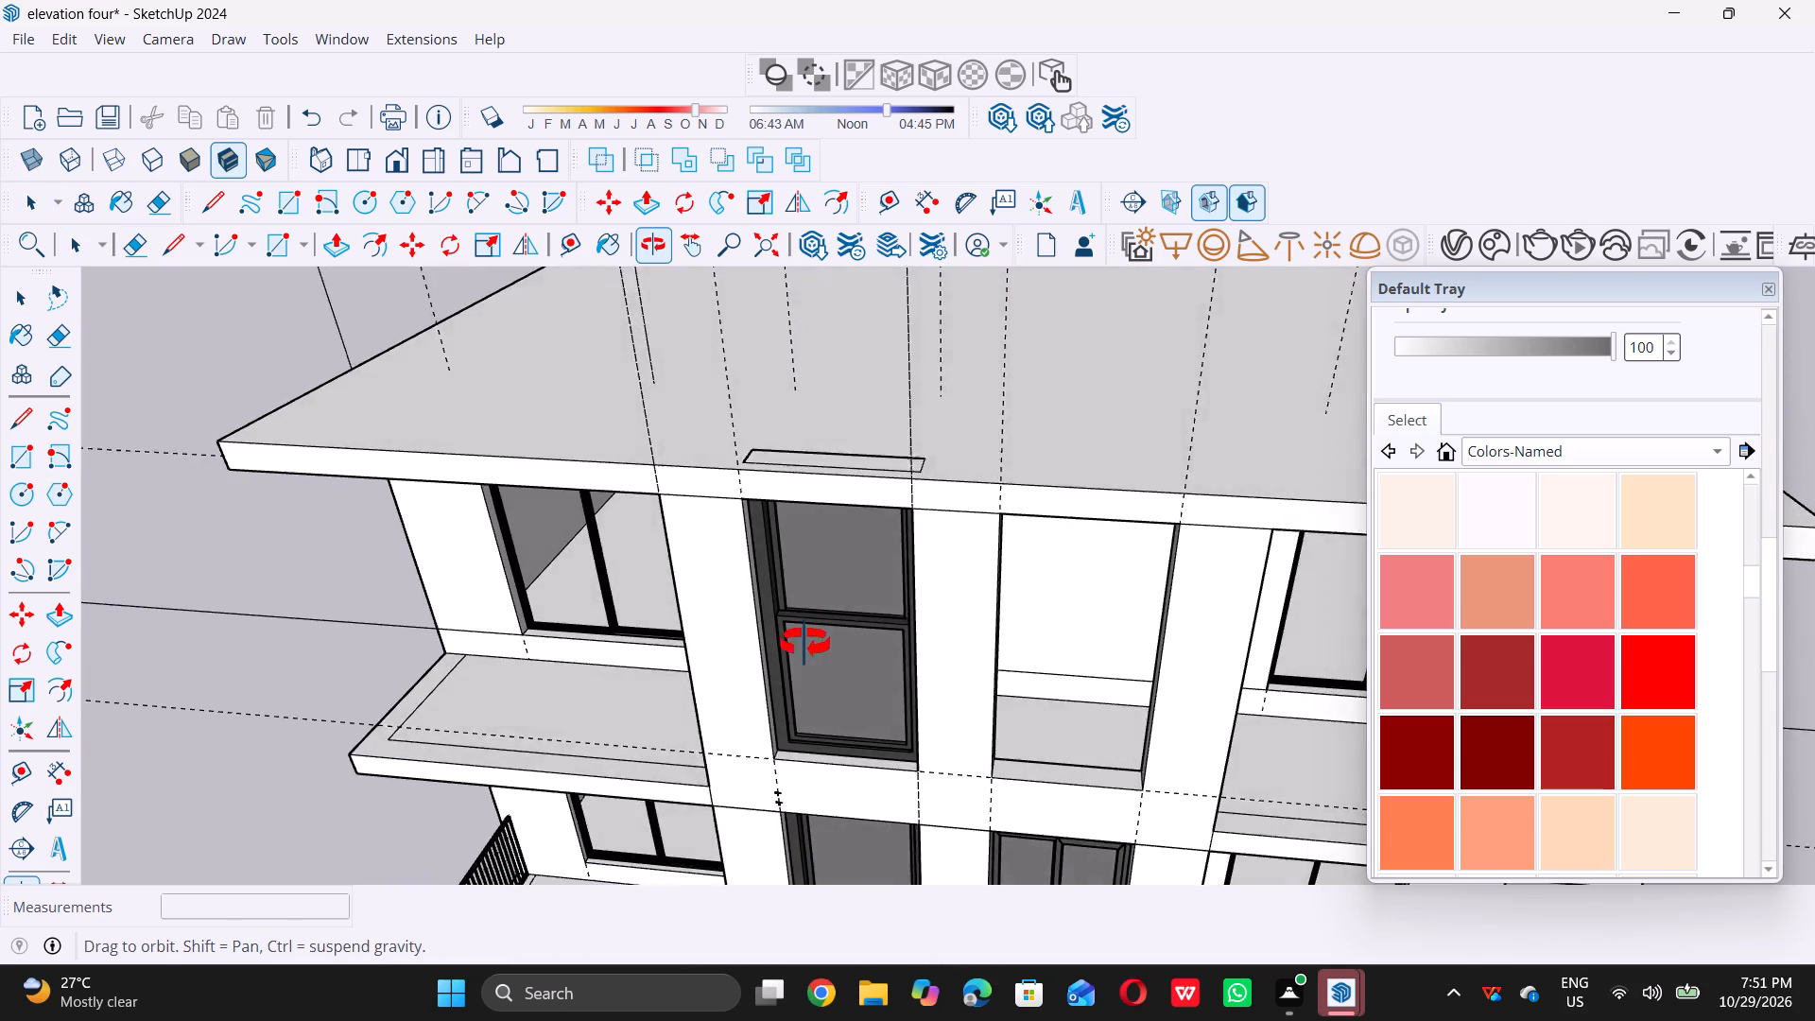
middle_click_drag(804, 643, 918, 403)
scroll(918, 402, "down", 5)
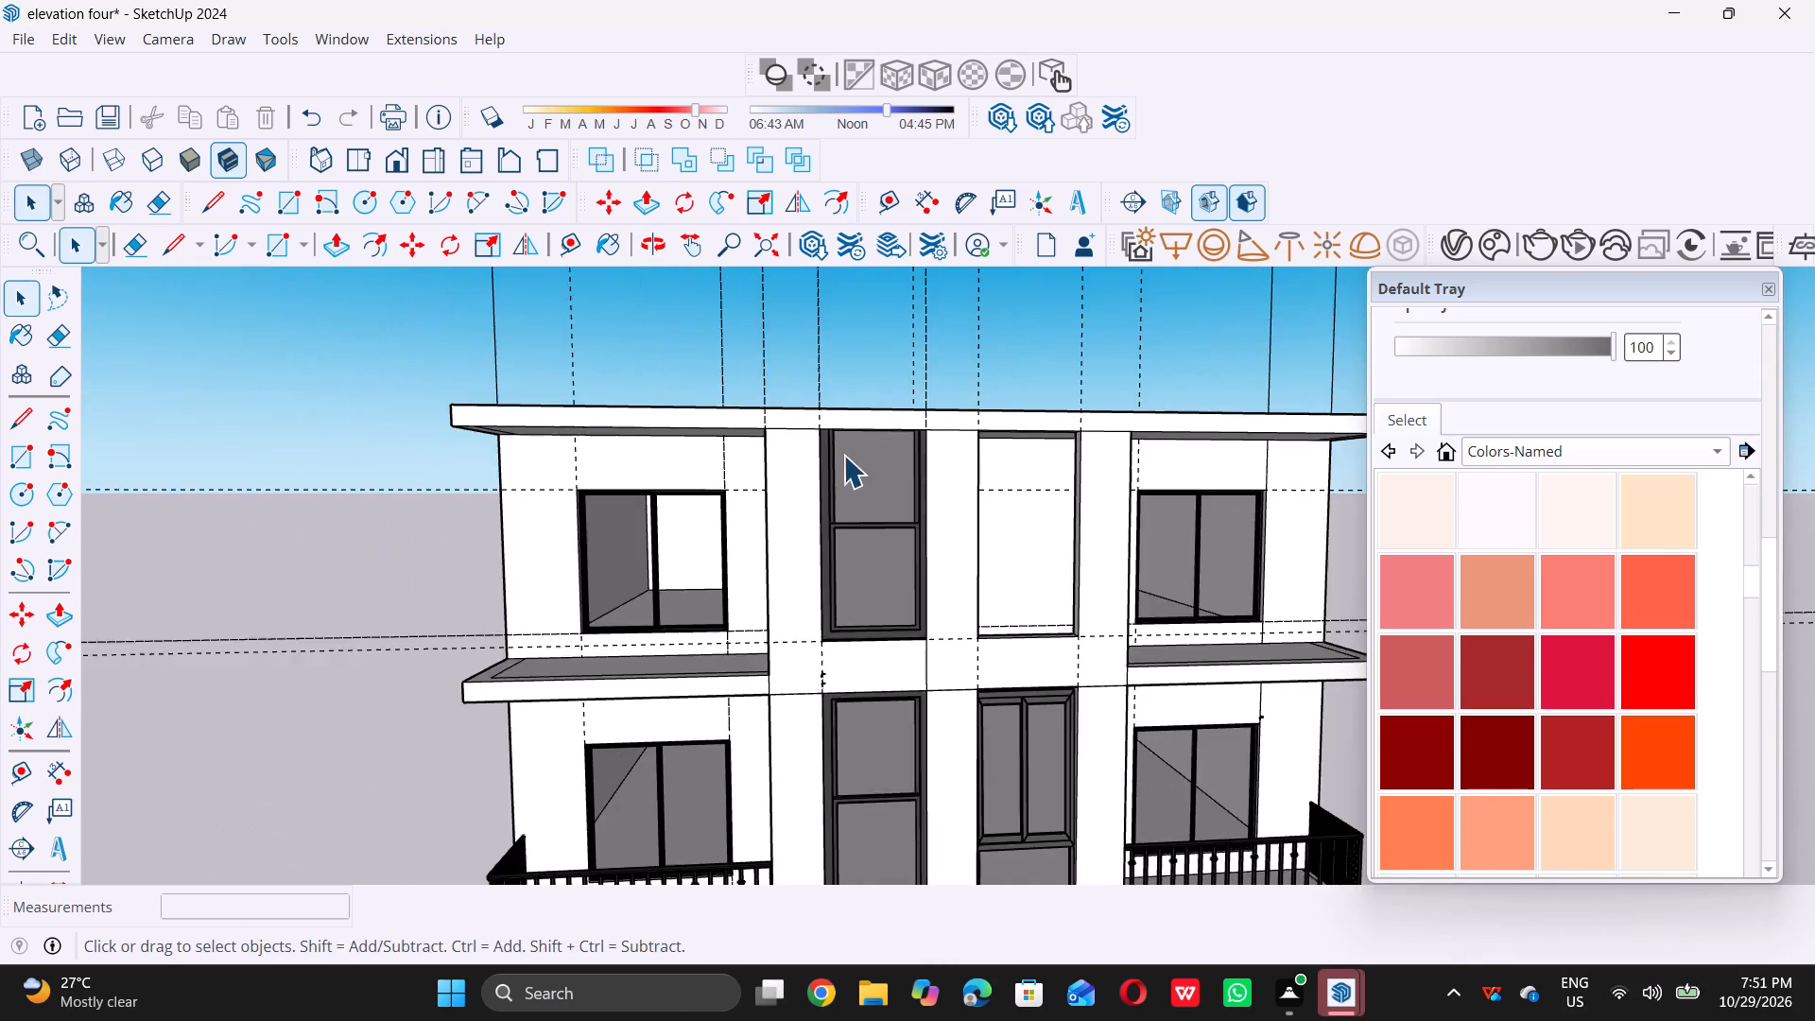
scroll(843, 455, "down", 6)
middle_click_drag(1027, 570, 896, 611)
scroll(933, 588, "down", 4)
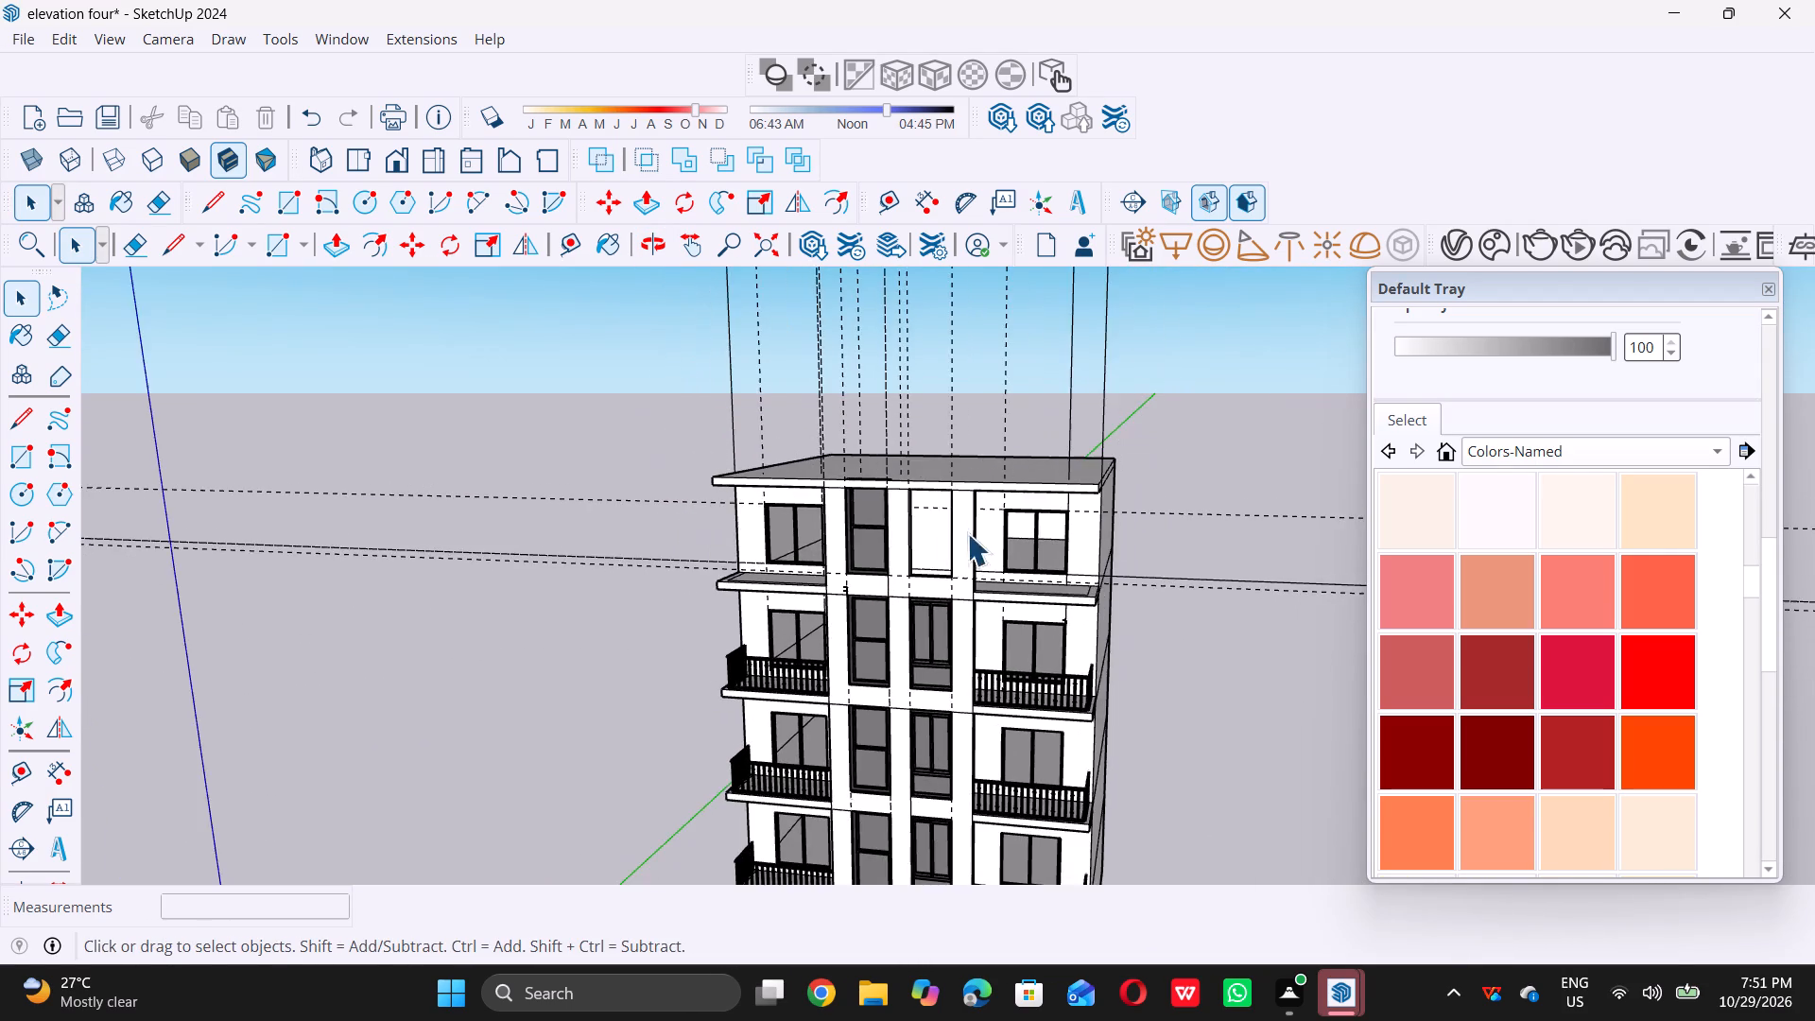
Copy the right central window of the floor below about 10' 9" up from its lower corner into the top storey's empty right opening.
middle_click_drag(969, 547, 899, 681)
scroll(901, 696, "up", 18)
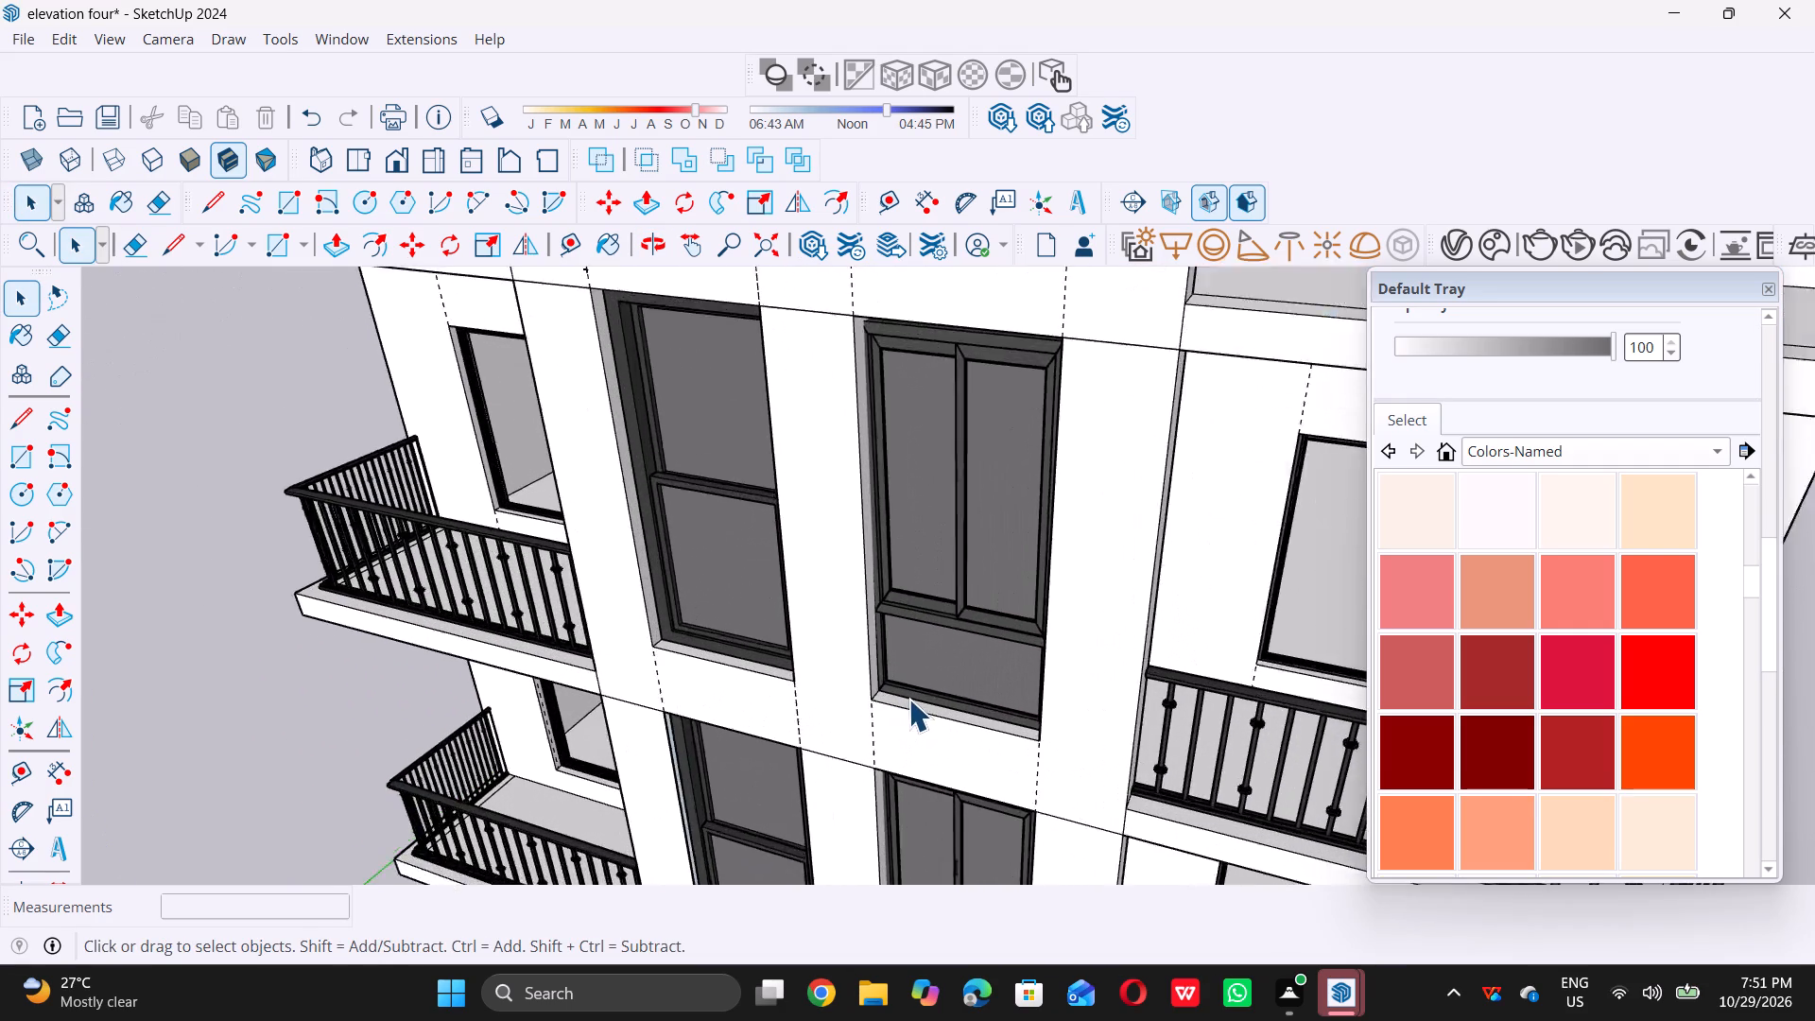
scroll(908, 699, "up", 9)
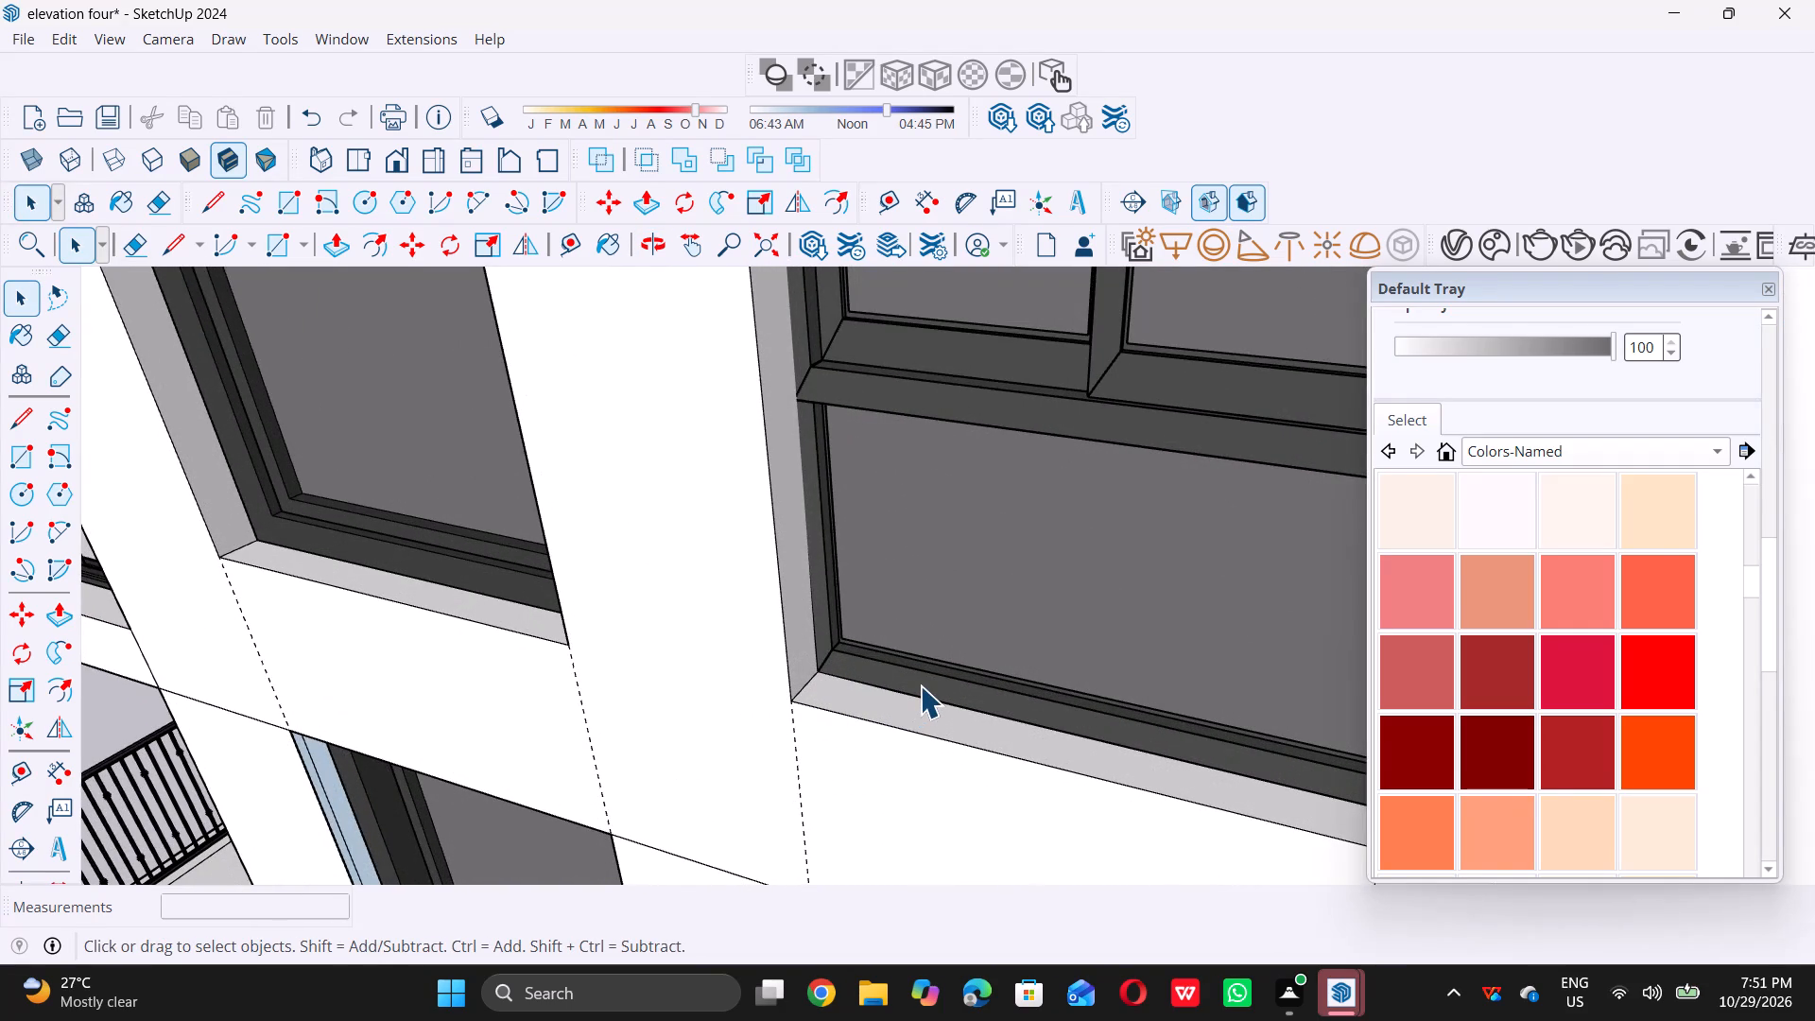
left_click(920, 685)
key("m")
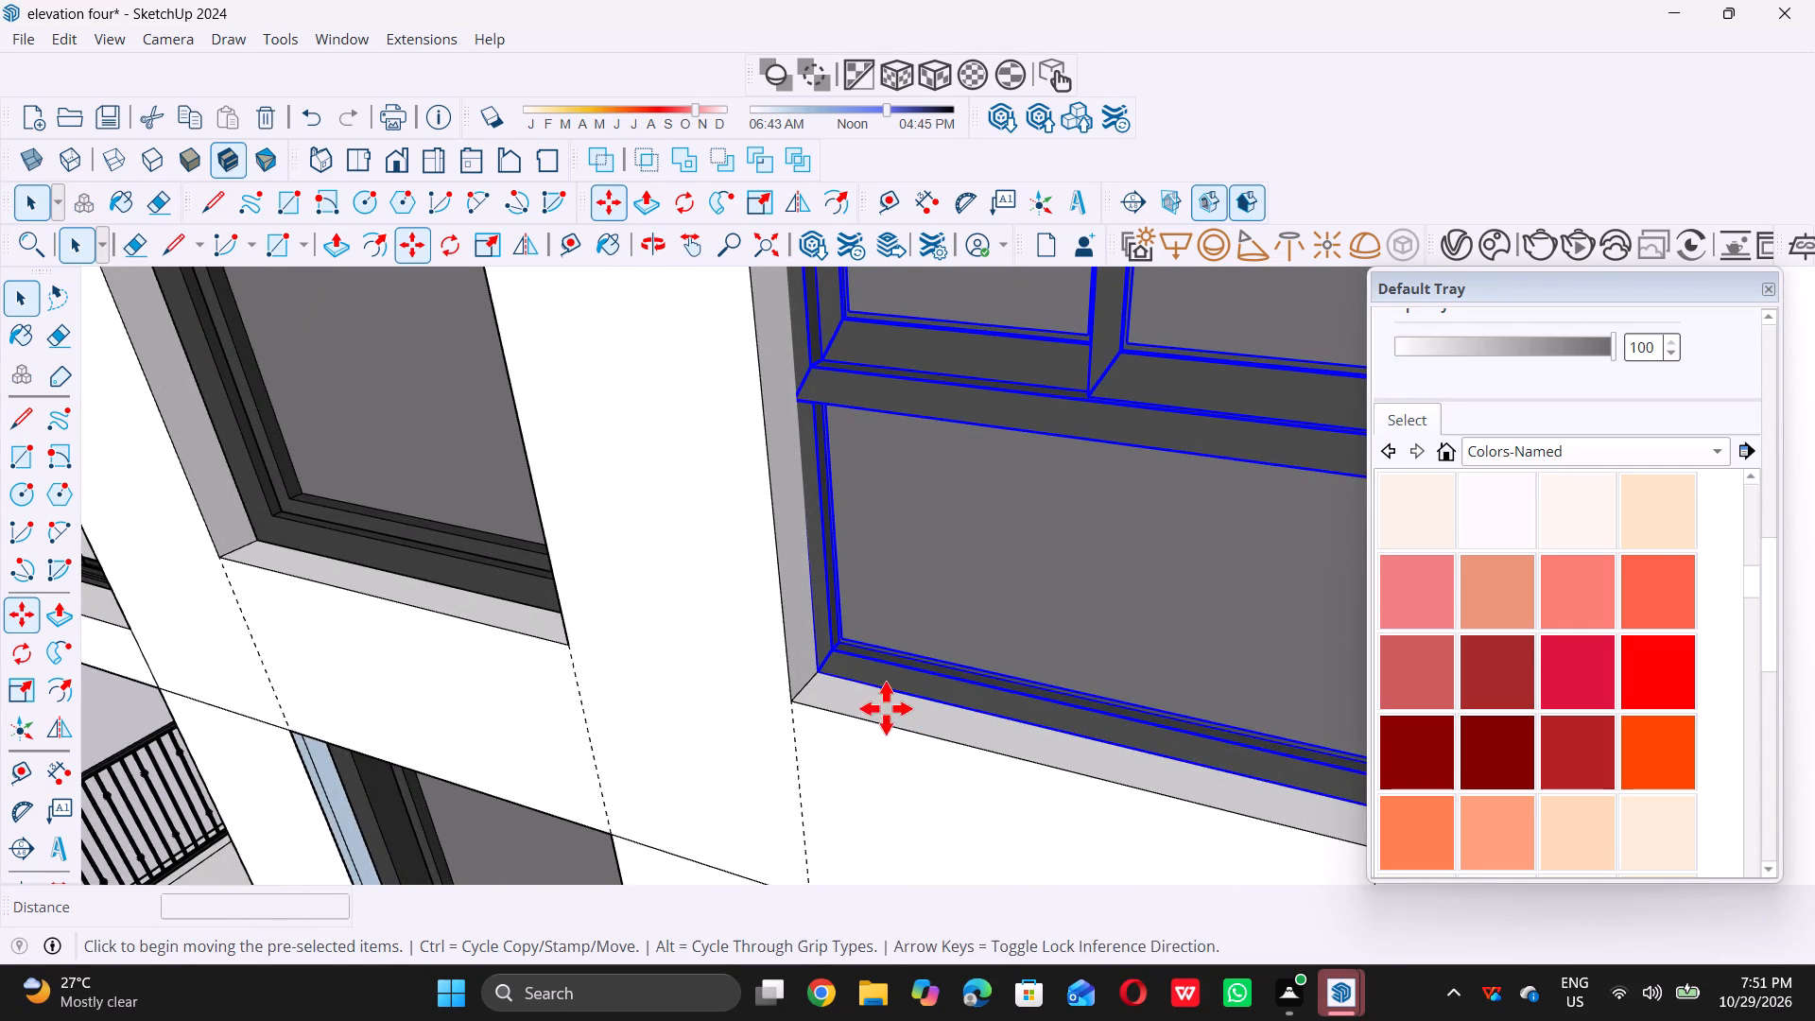
double_click(812, 679)
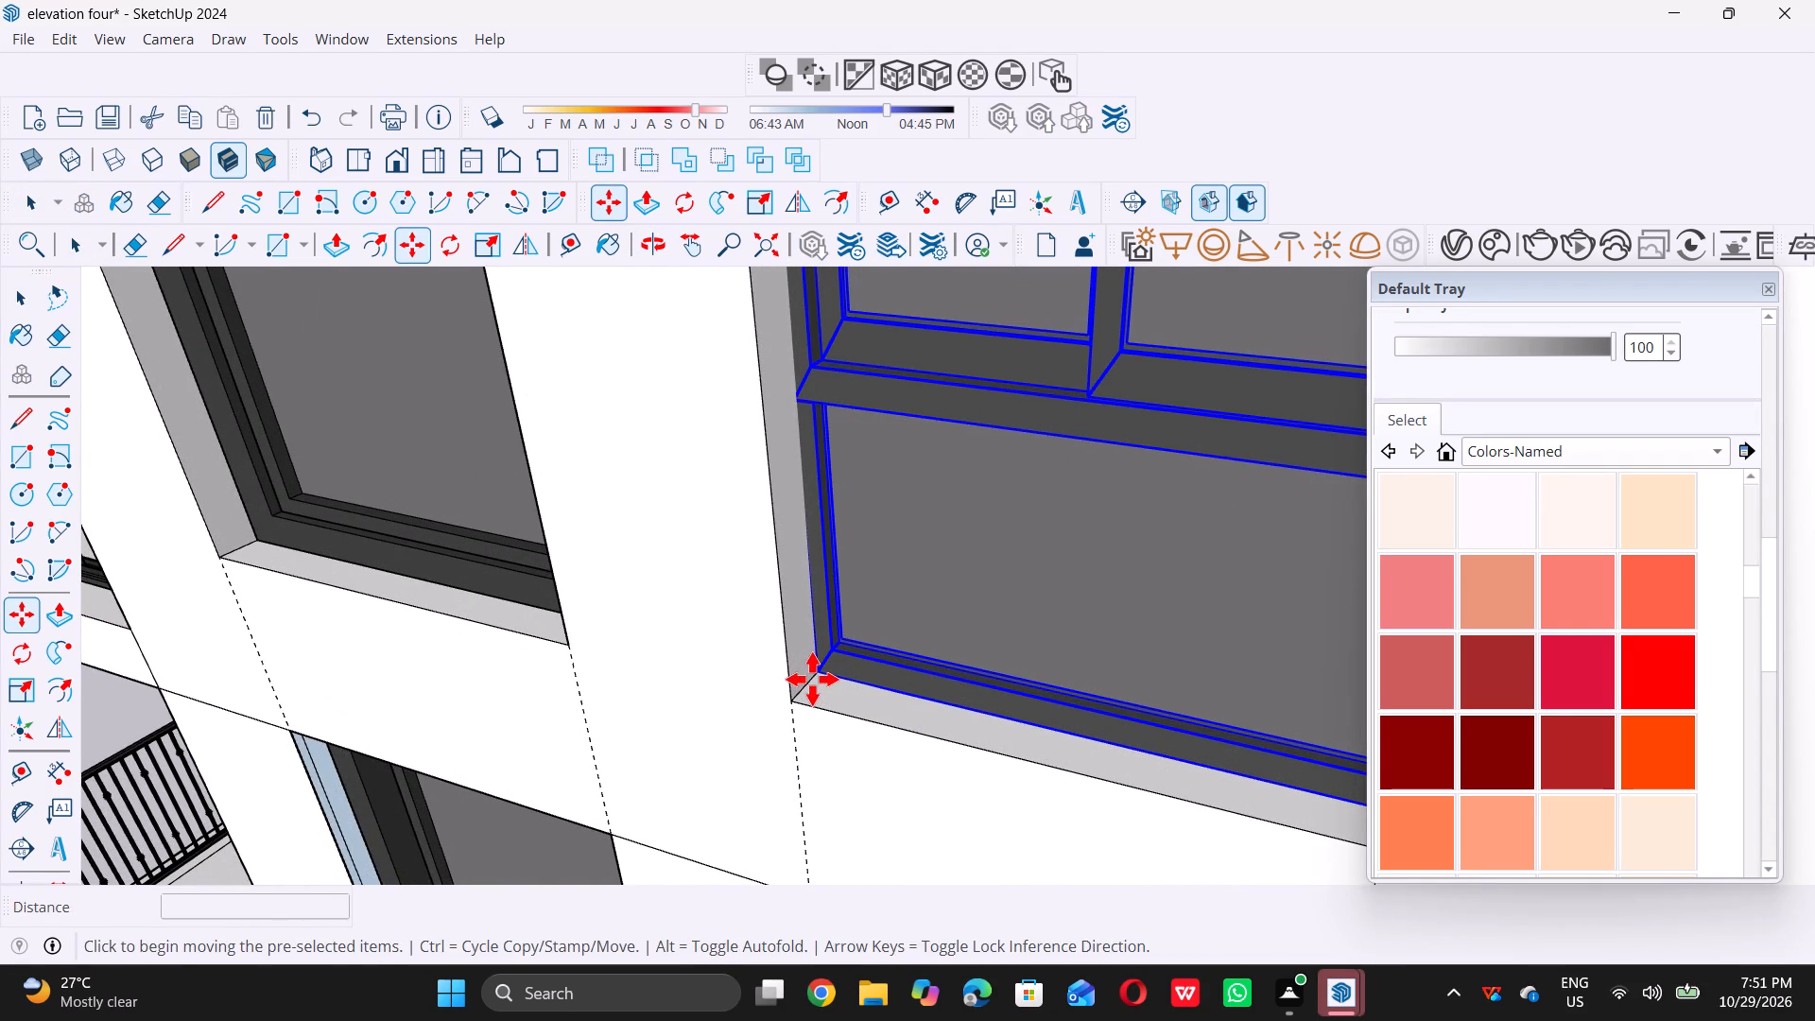
scroll(812, 679, "down", 20)
scroll(812, 679, "down", 5)
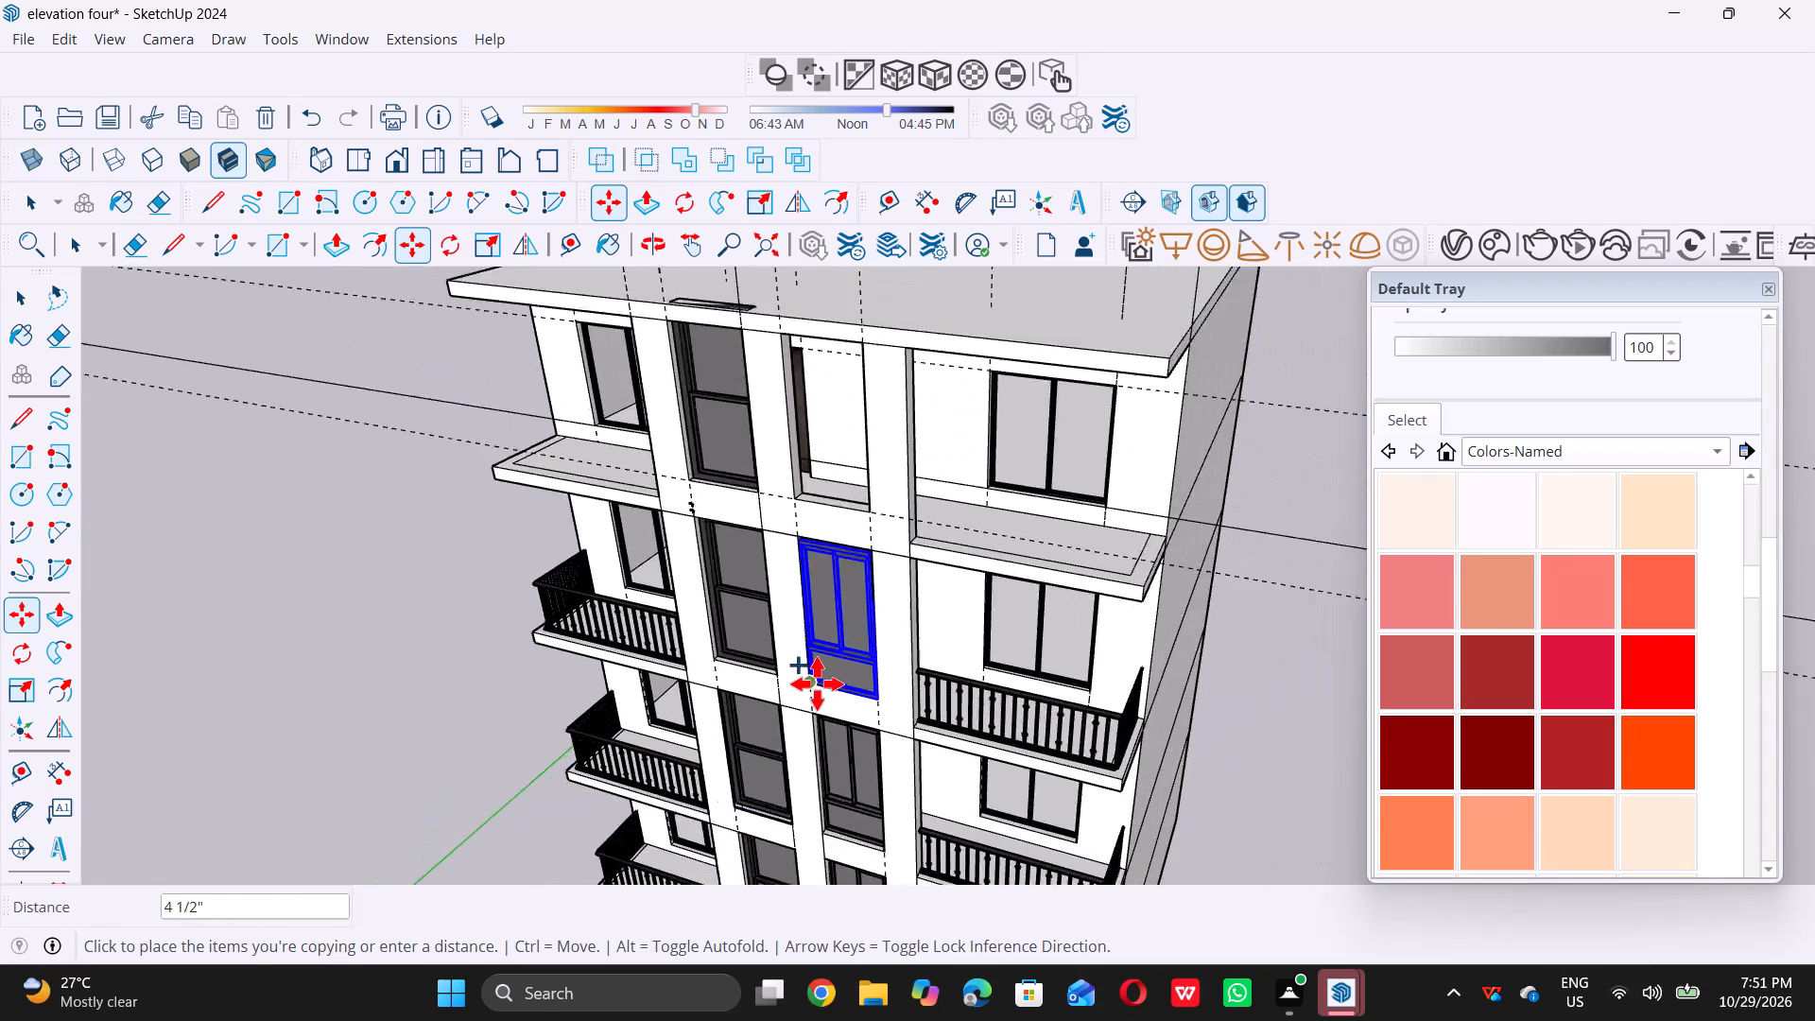
scroll(817, 684, "down", 2)
scroll(799, 546, "up", 18)
scroll(804, 543, "up", 14)
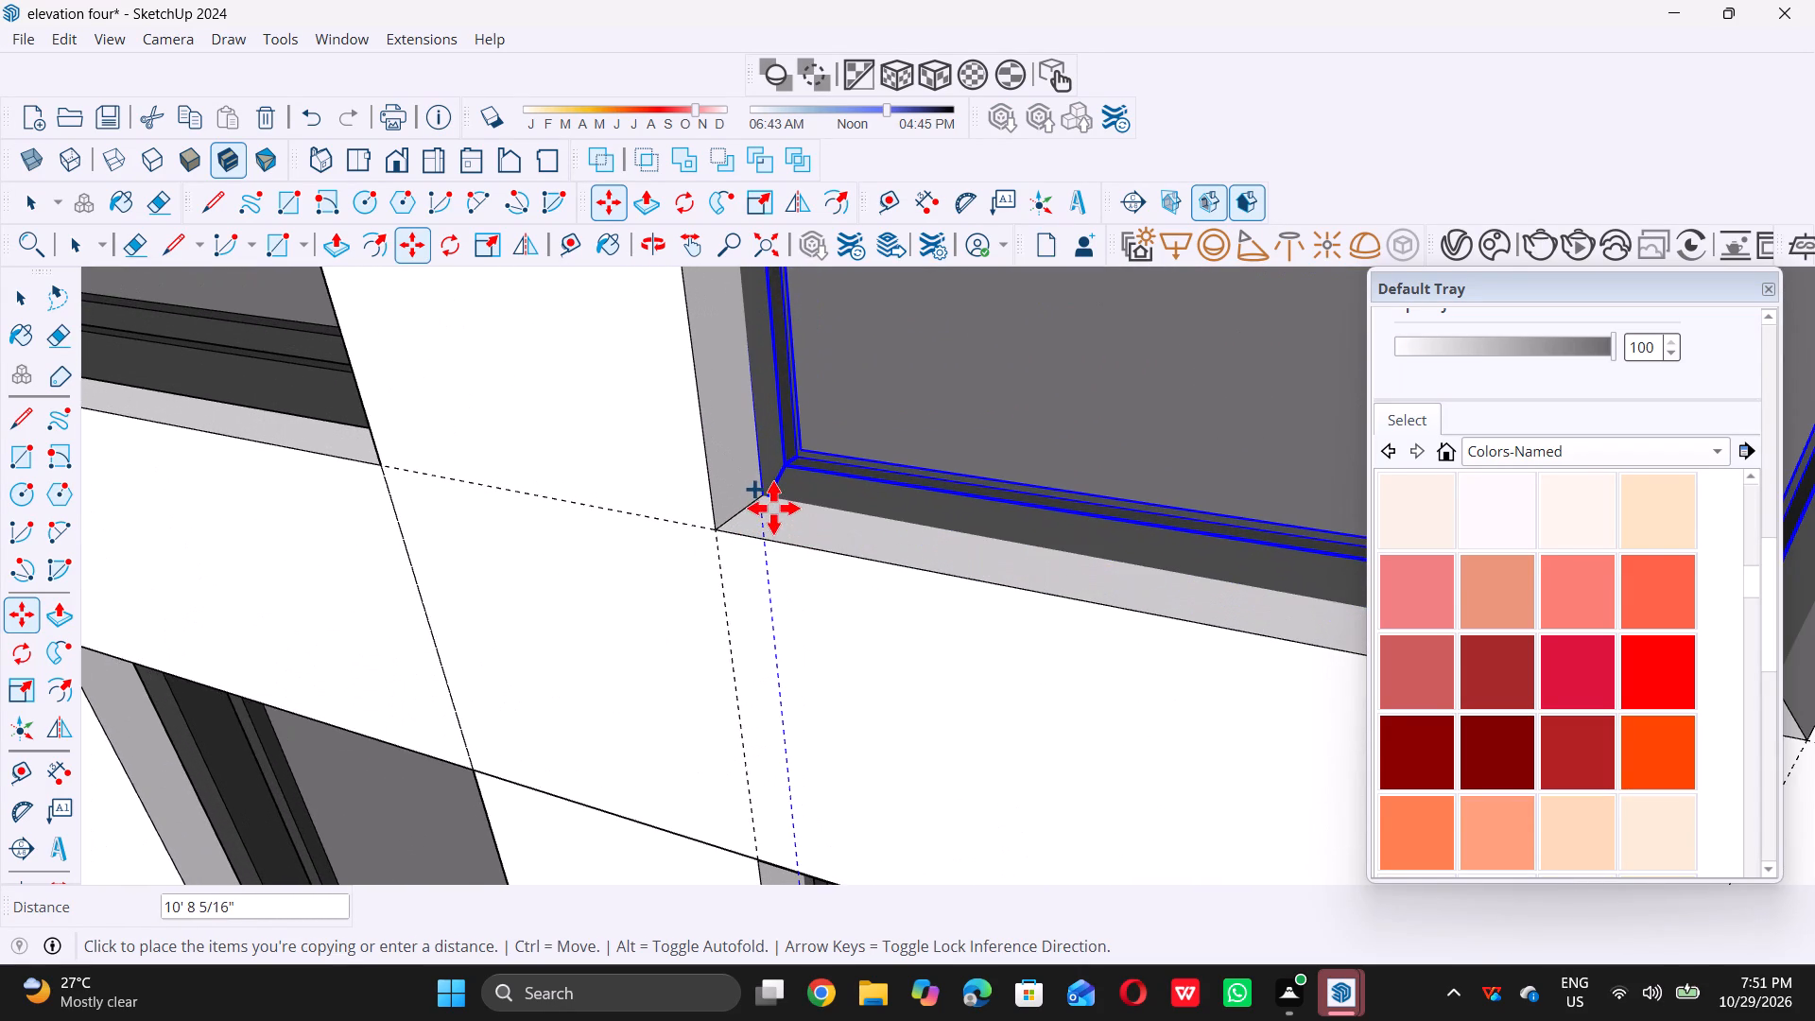
double_click(802, 464)
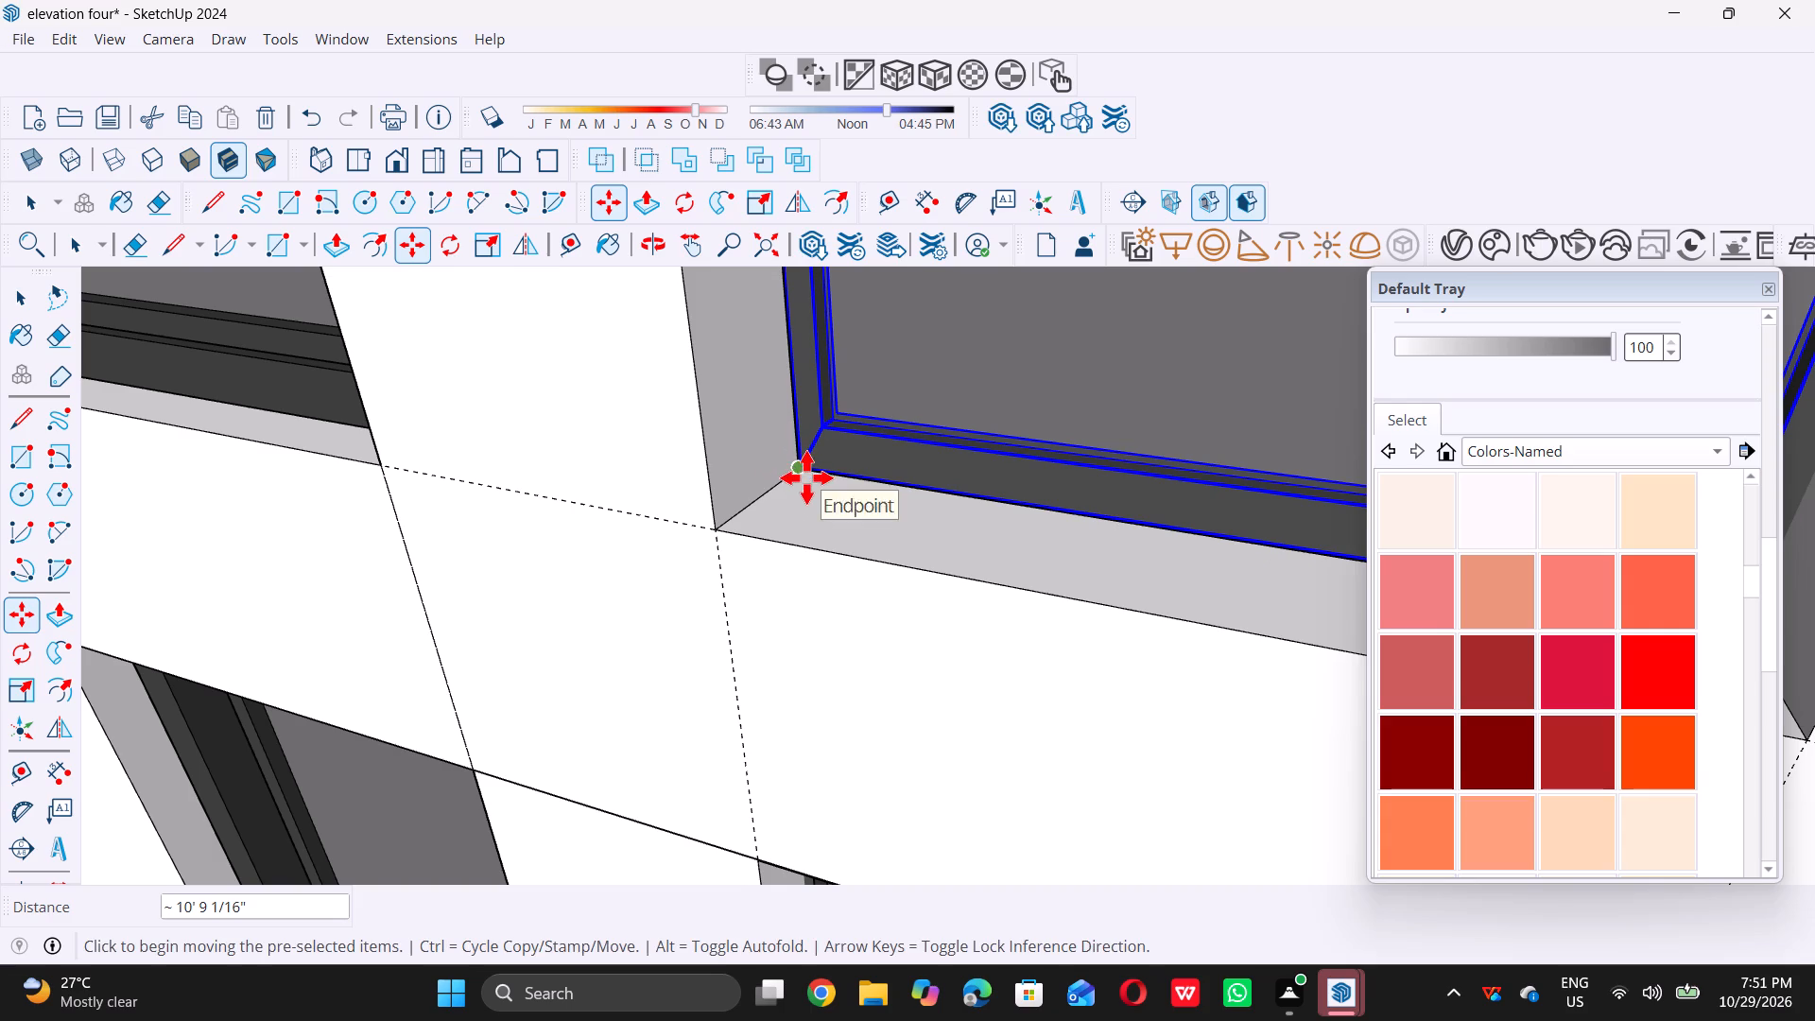
Move the copied window in the right opening outward about 4 1/2" to the midpoint of the opening's lower depth edge.
double_click(800, 471)
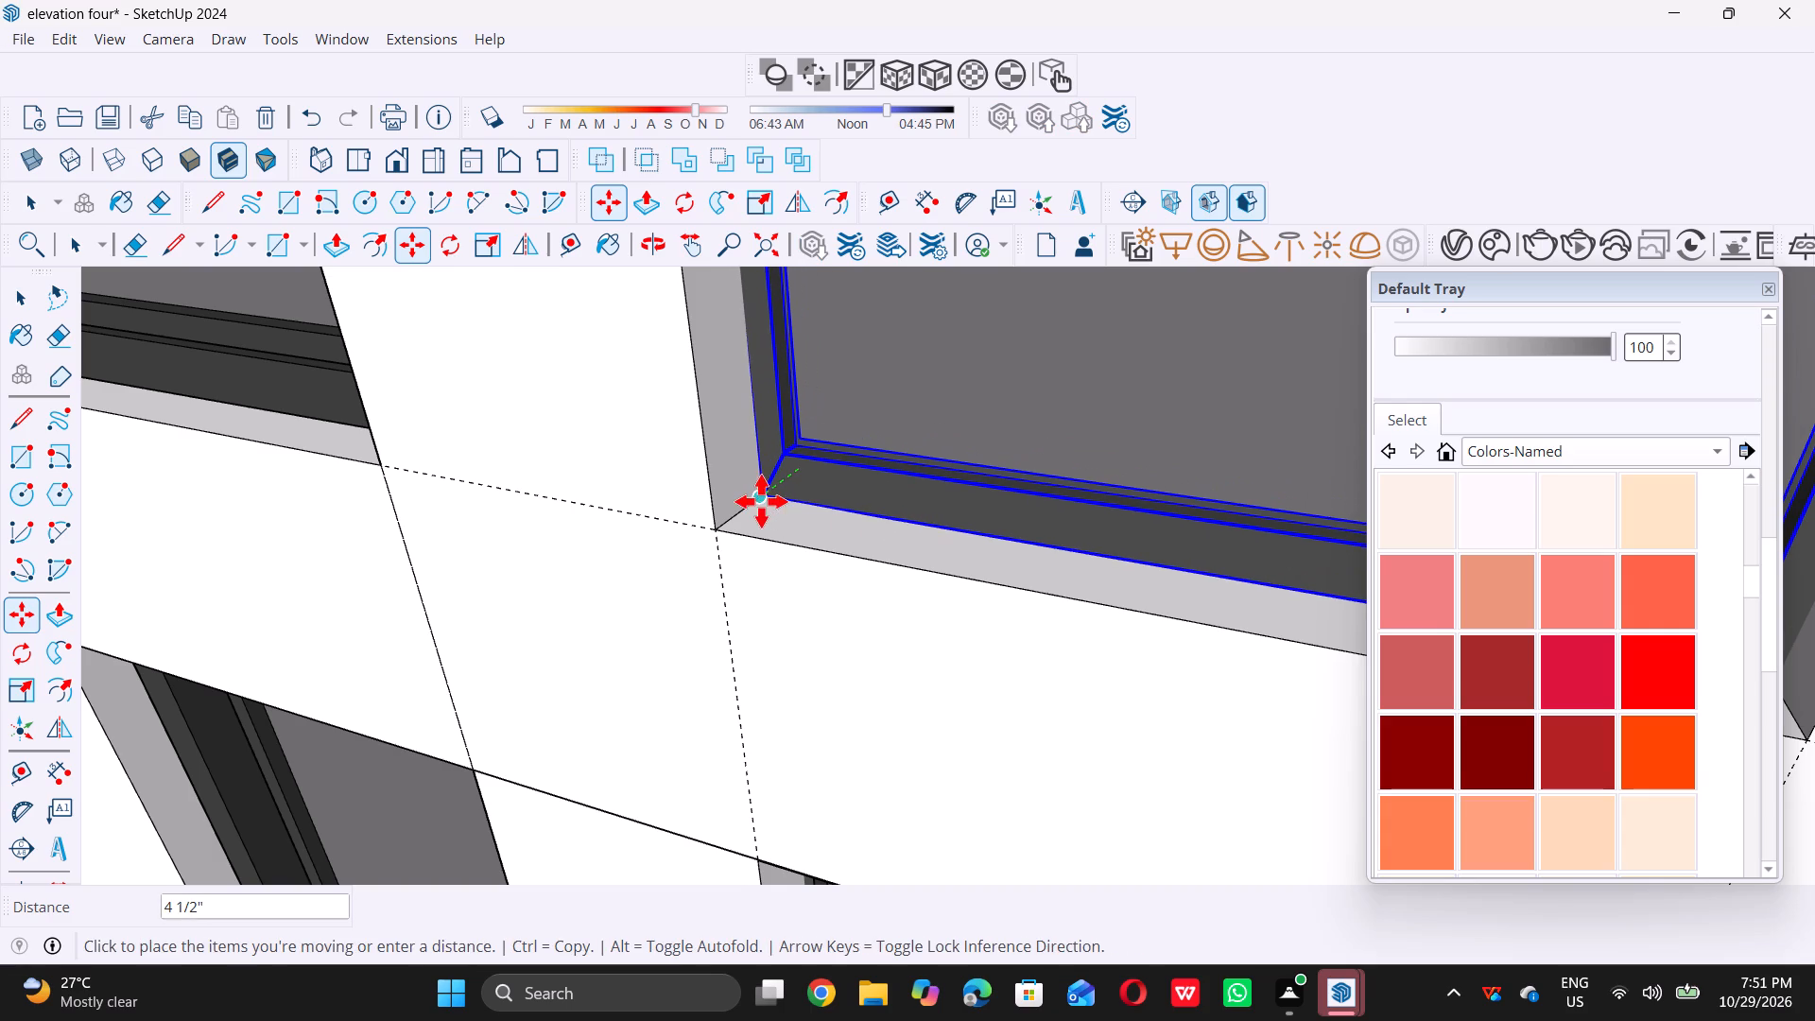
triple_click(754, 507)
key("space")
scroll(850, 562, "down", 3)
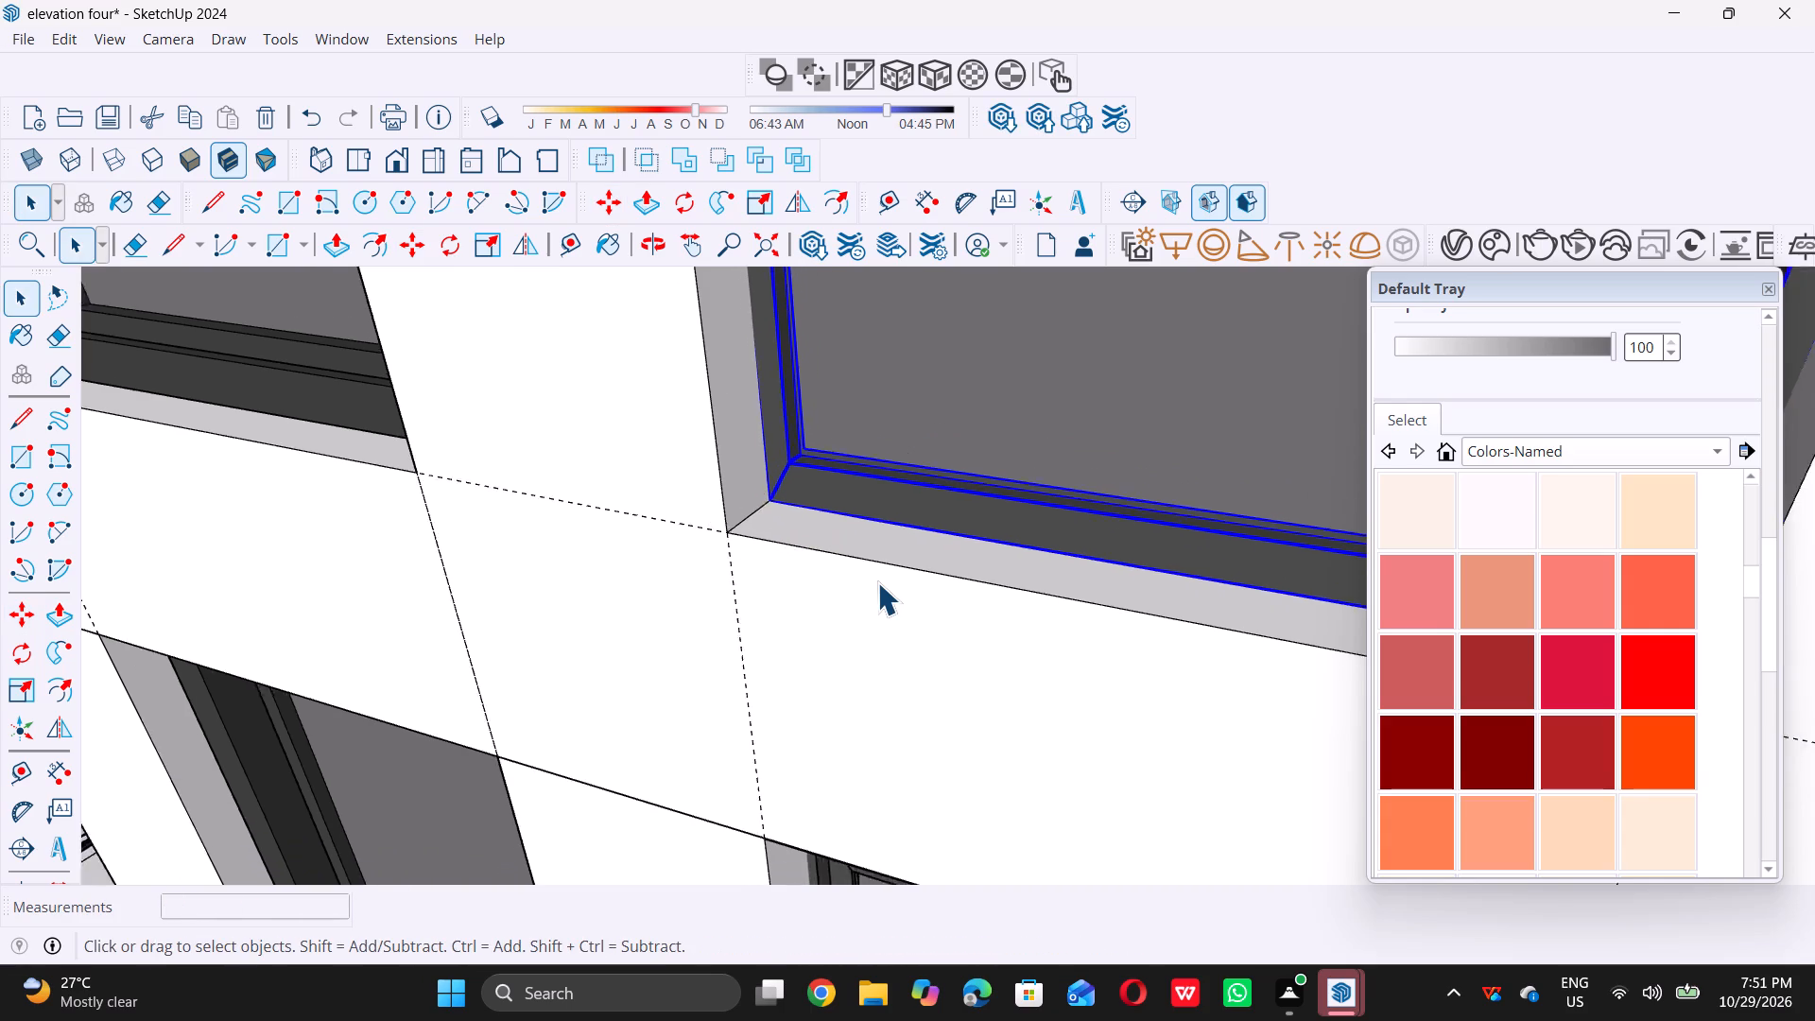
scroll(877, 582, "down", 20)
scroll(877, 582, "down", 9)
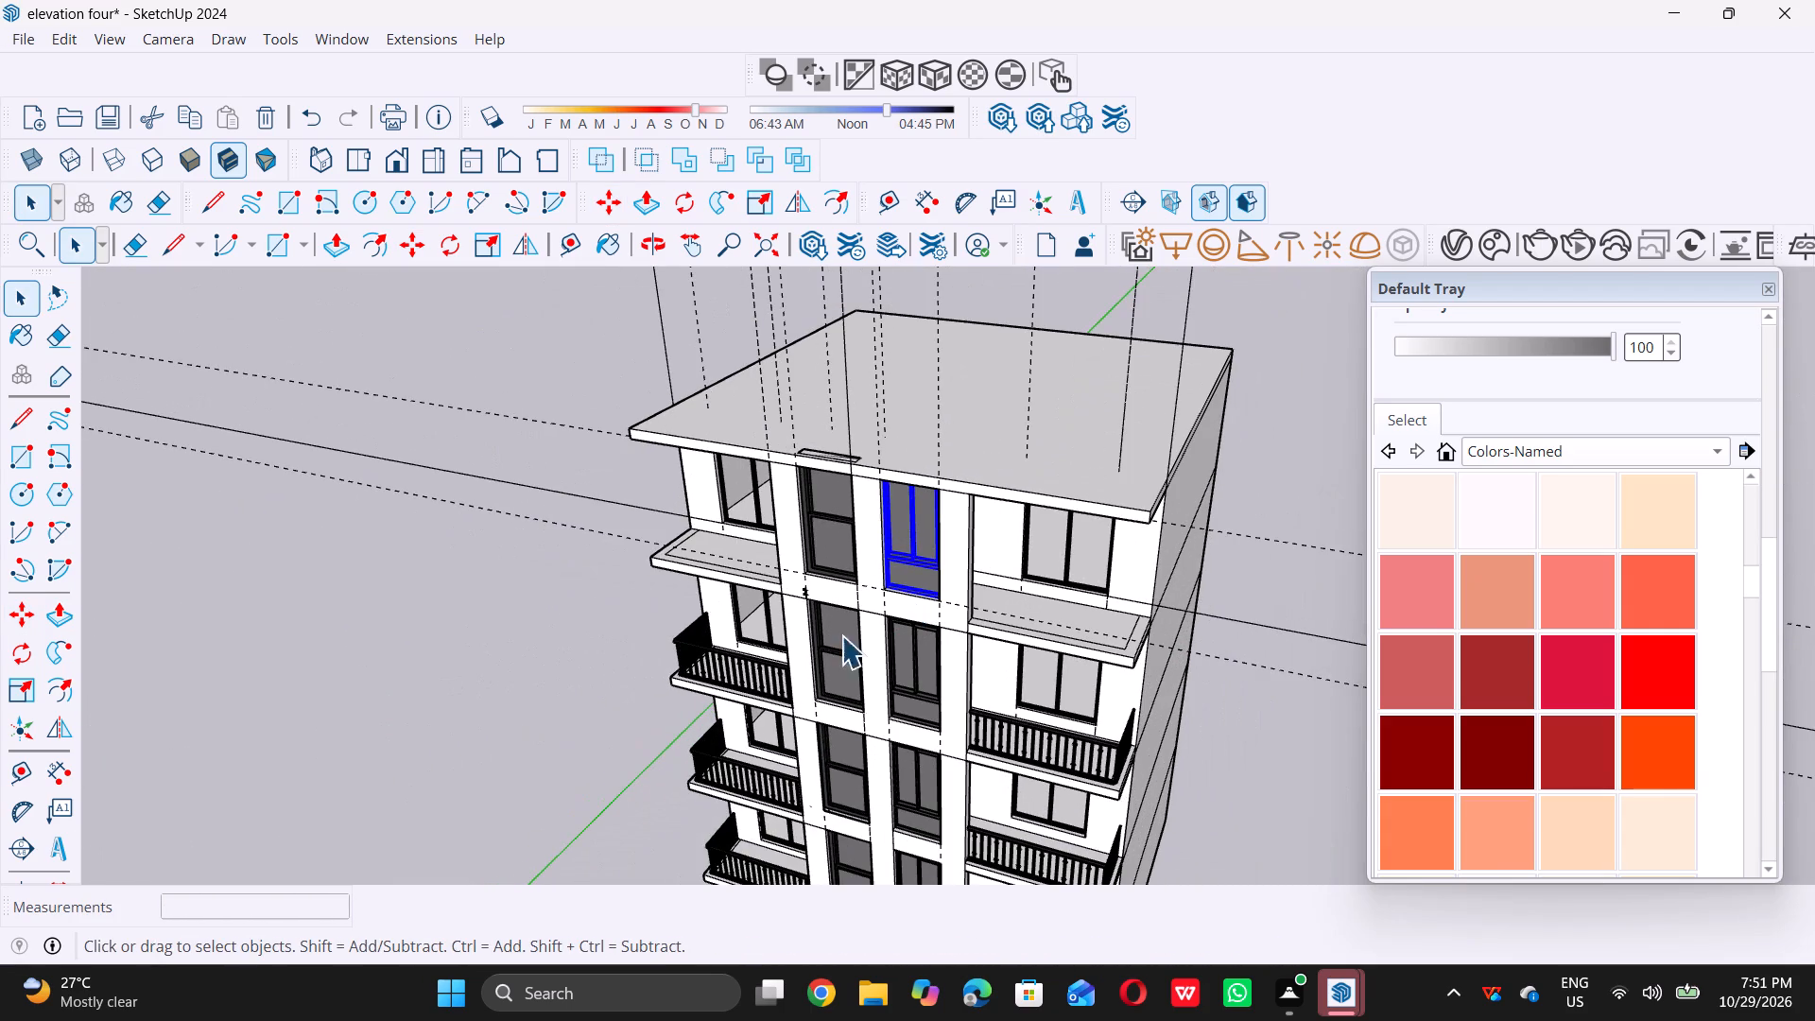
triple_click(516, 734)
left_click(516, 734)
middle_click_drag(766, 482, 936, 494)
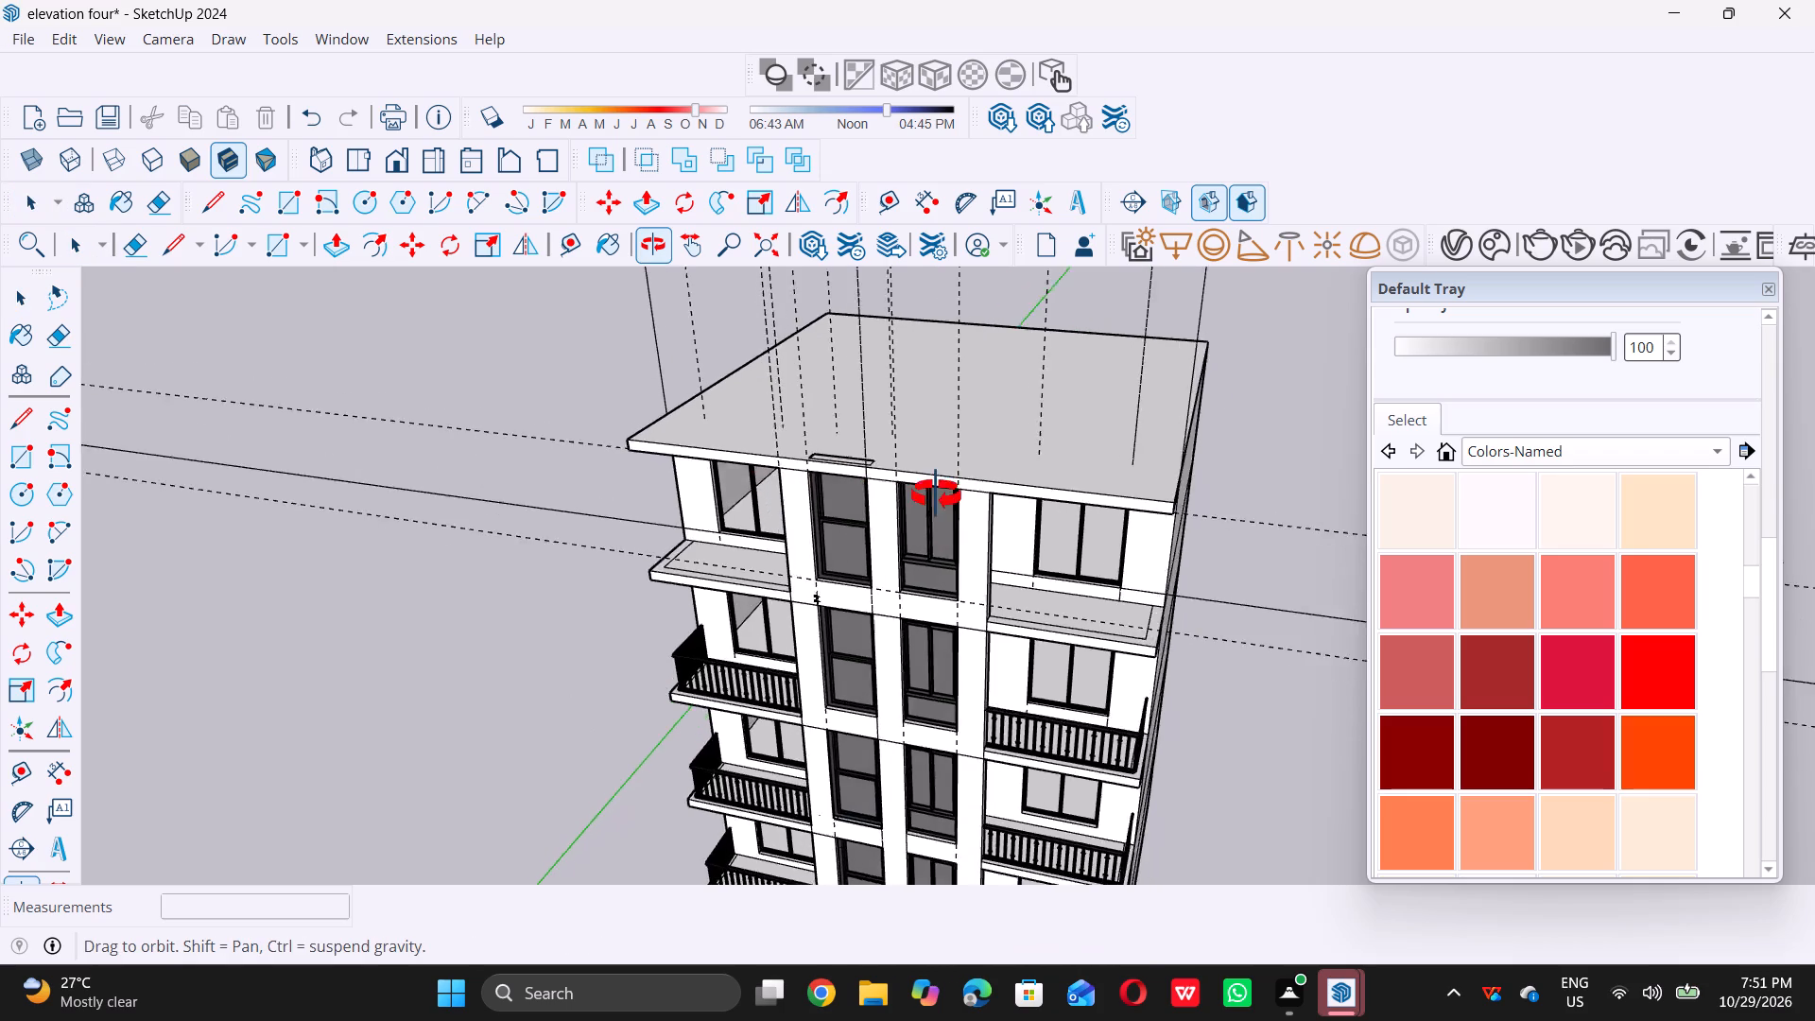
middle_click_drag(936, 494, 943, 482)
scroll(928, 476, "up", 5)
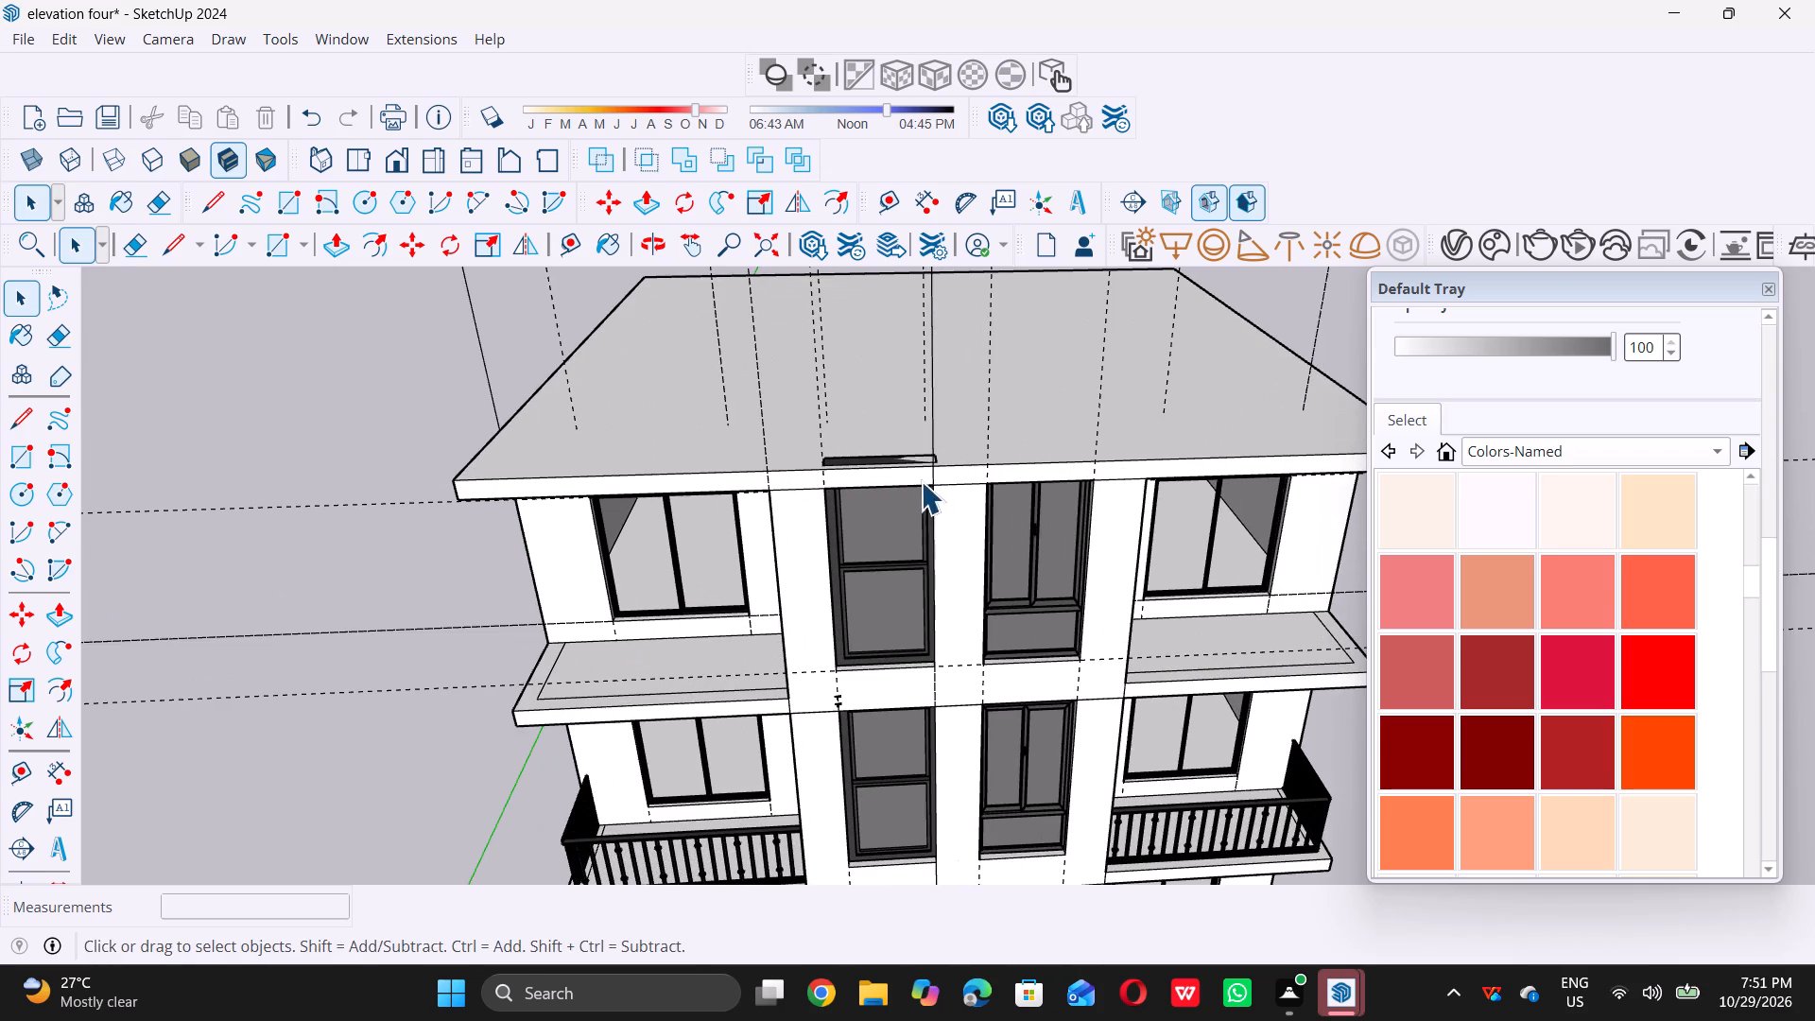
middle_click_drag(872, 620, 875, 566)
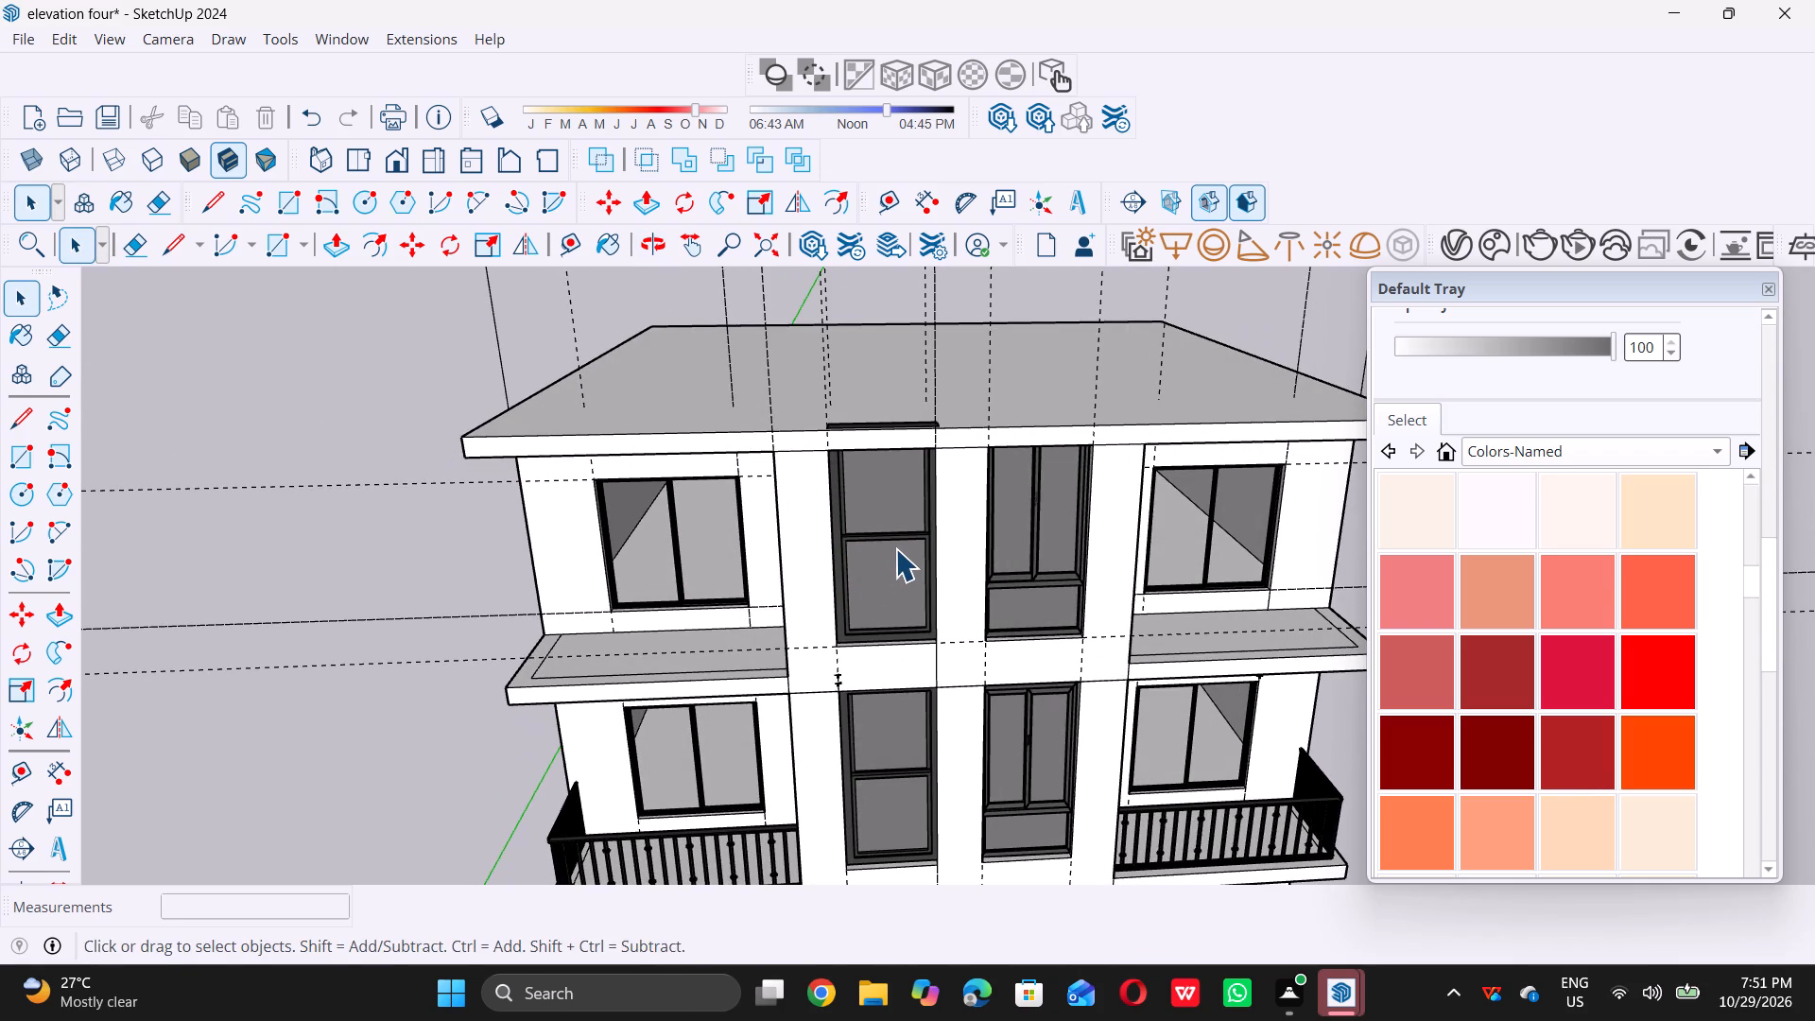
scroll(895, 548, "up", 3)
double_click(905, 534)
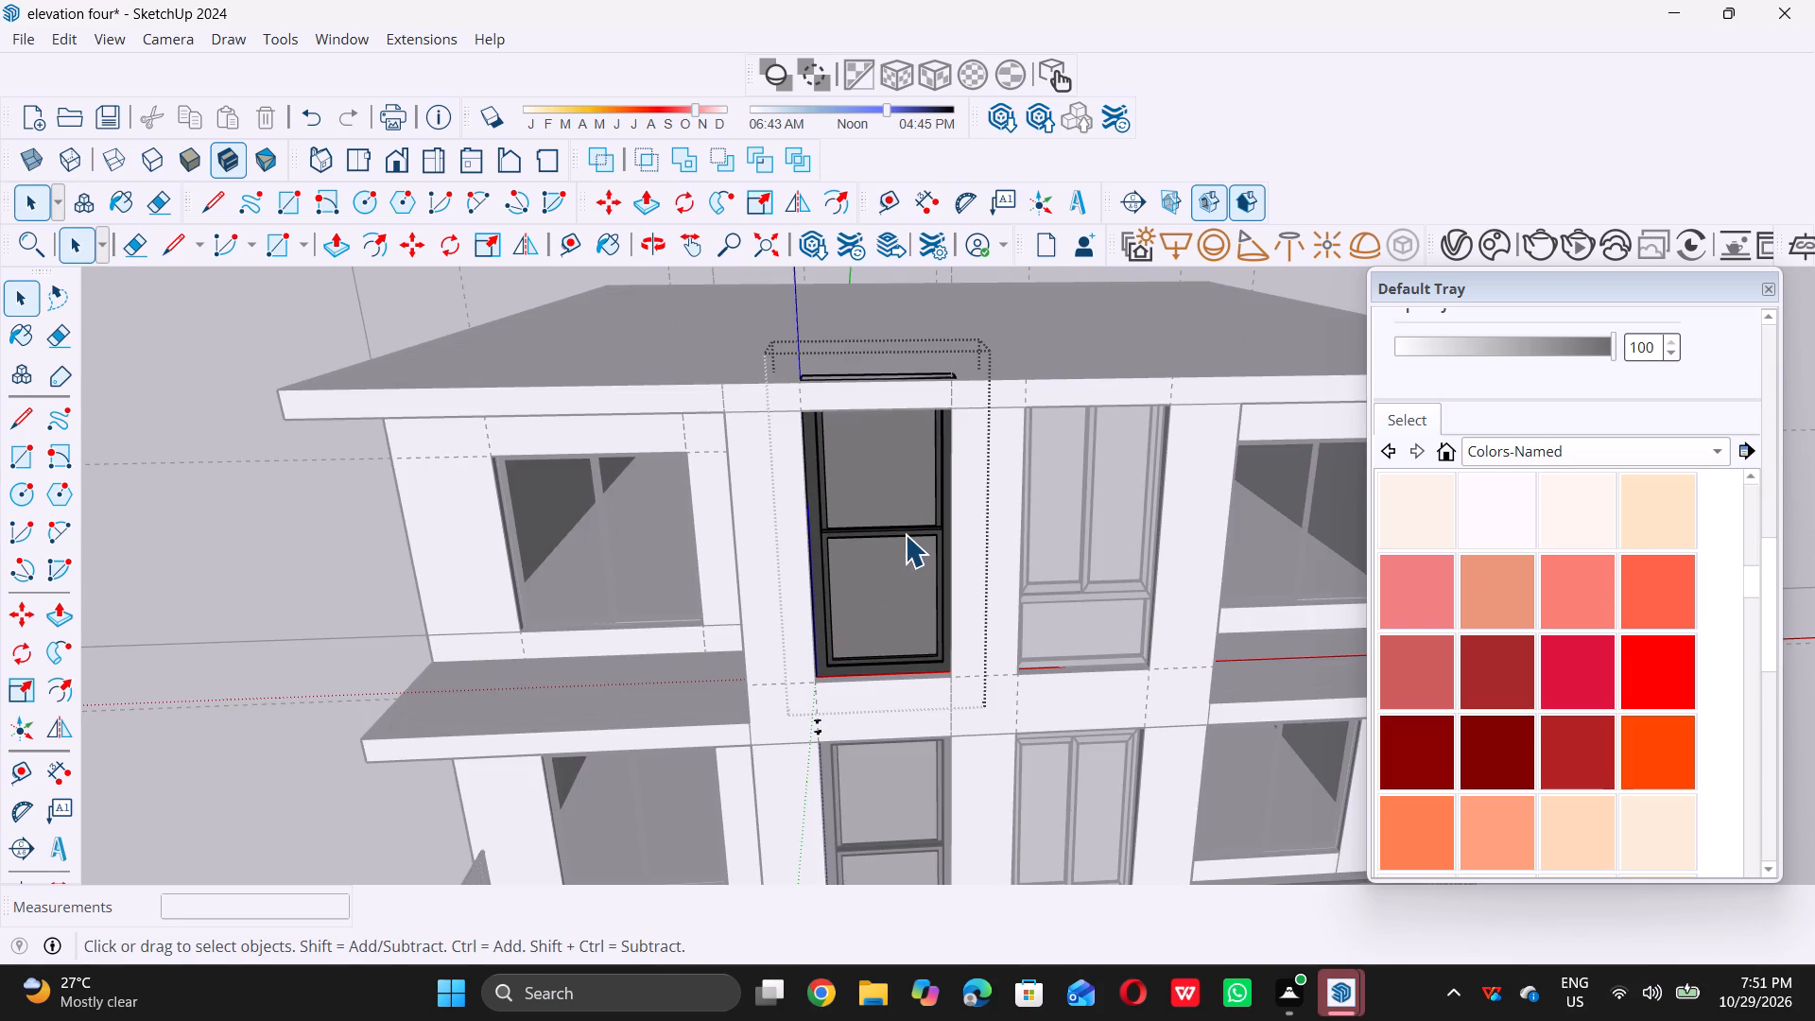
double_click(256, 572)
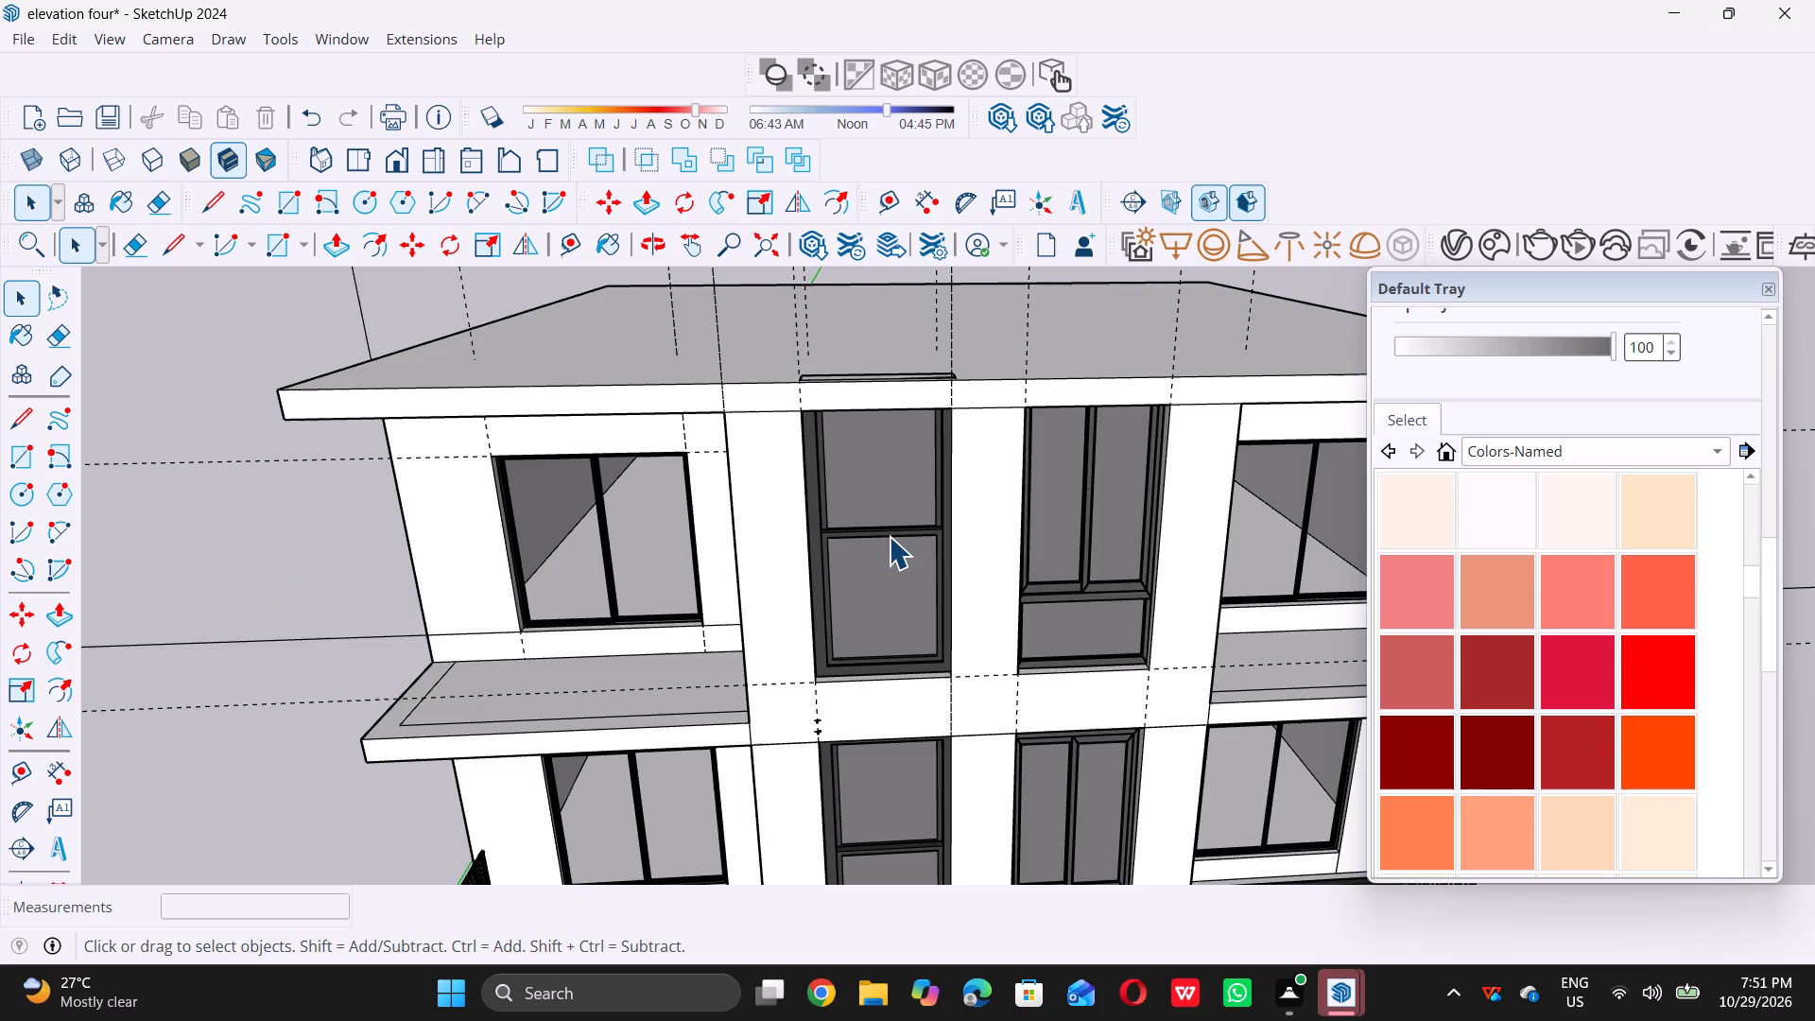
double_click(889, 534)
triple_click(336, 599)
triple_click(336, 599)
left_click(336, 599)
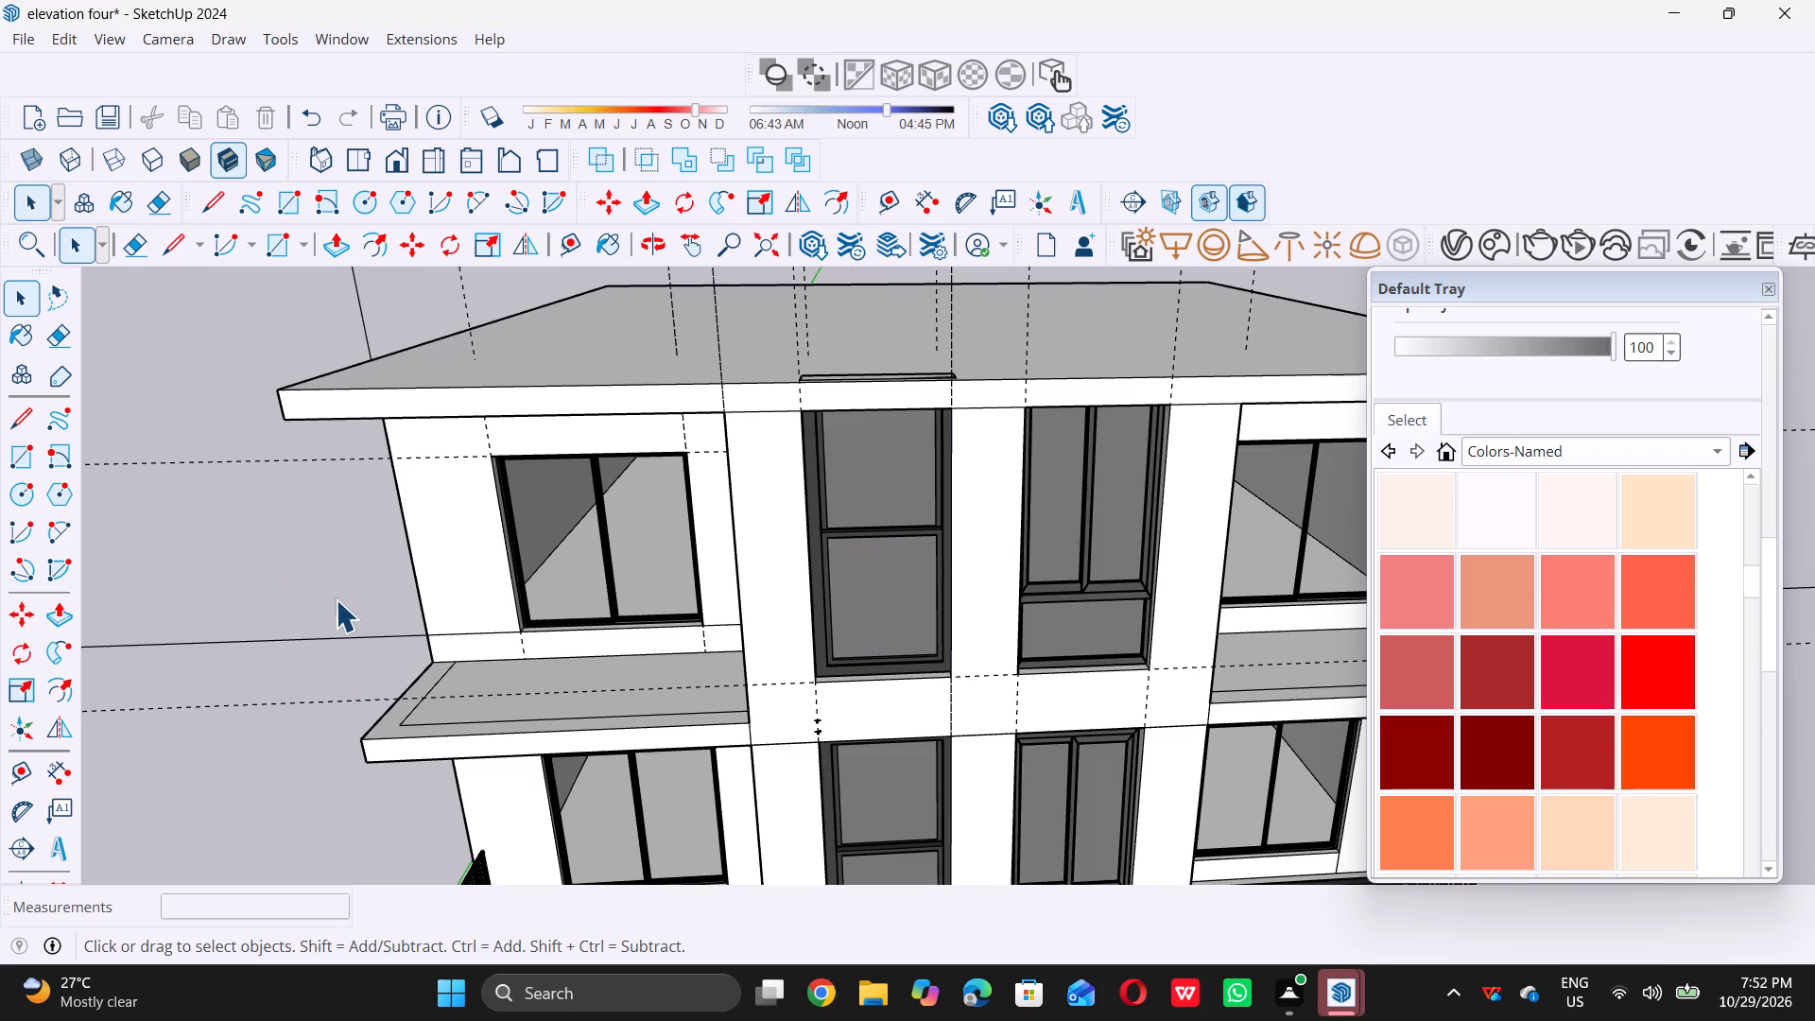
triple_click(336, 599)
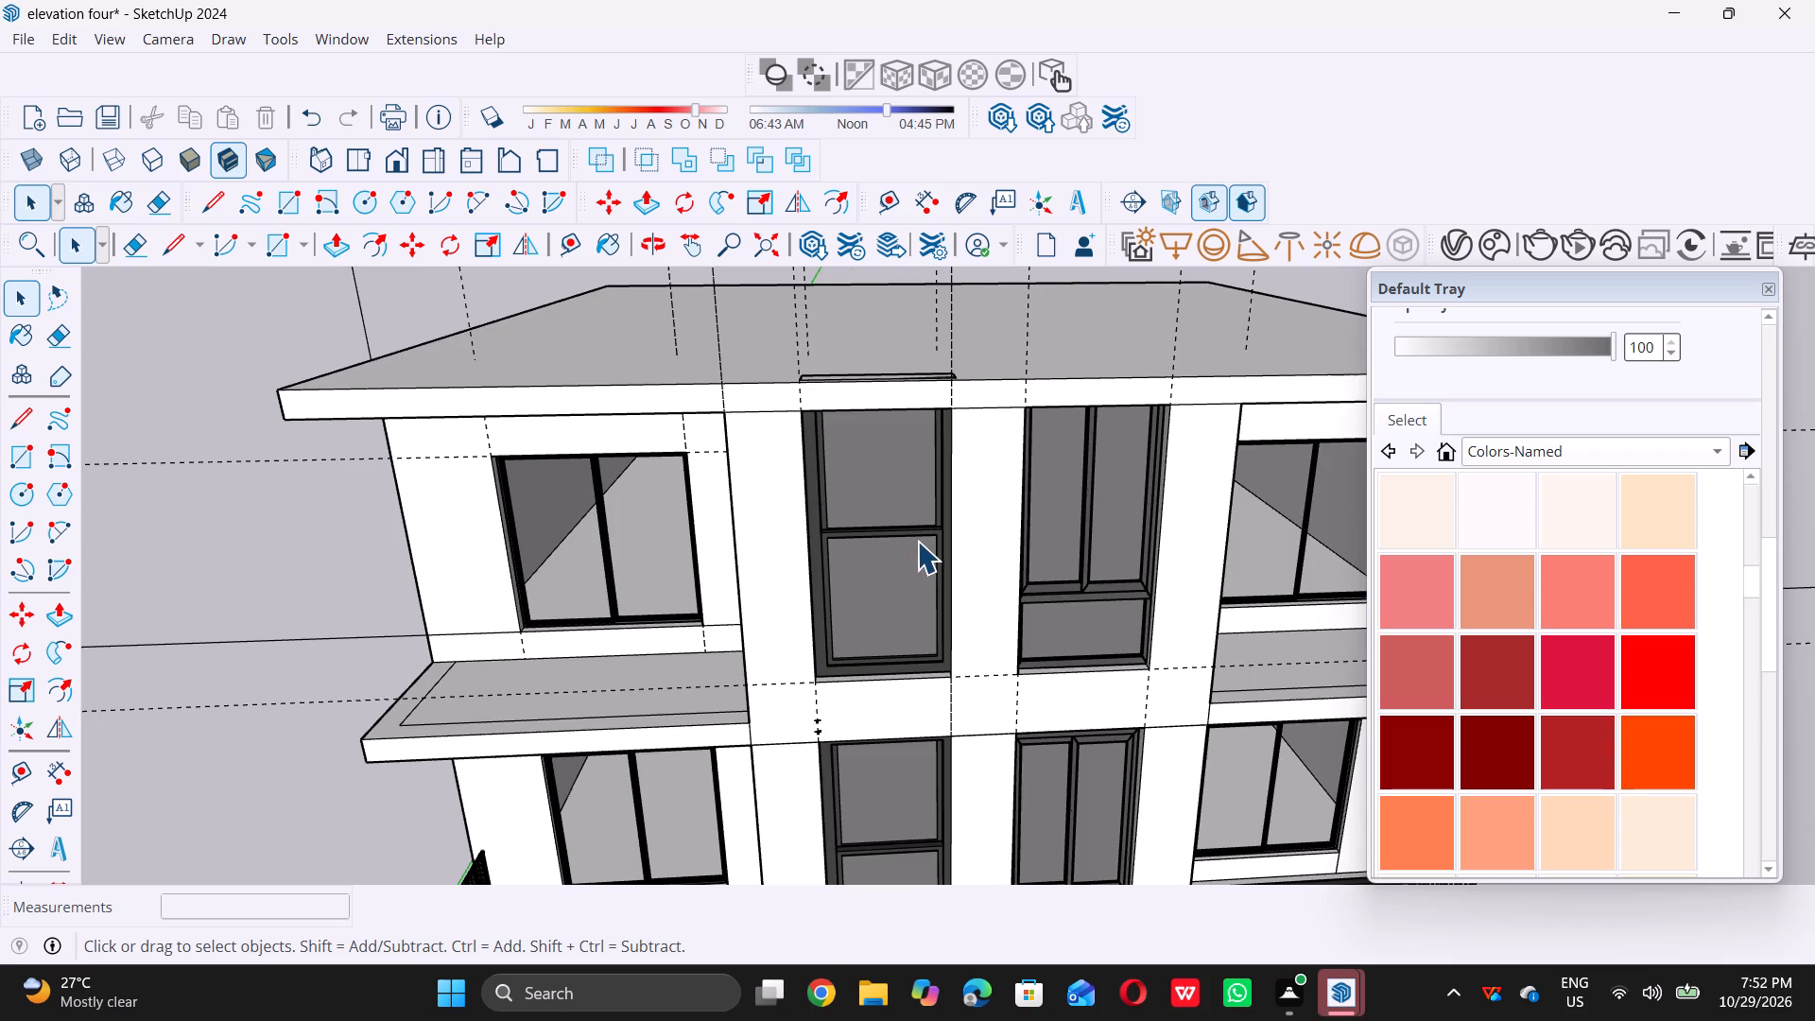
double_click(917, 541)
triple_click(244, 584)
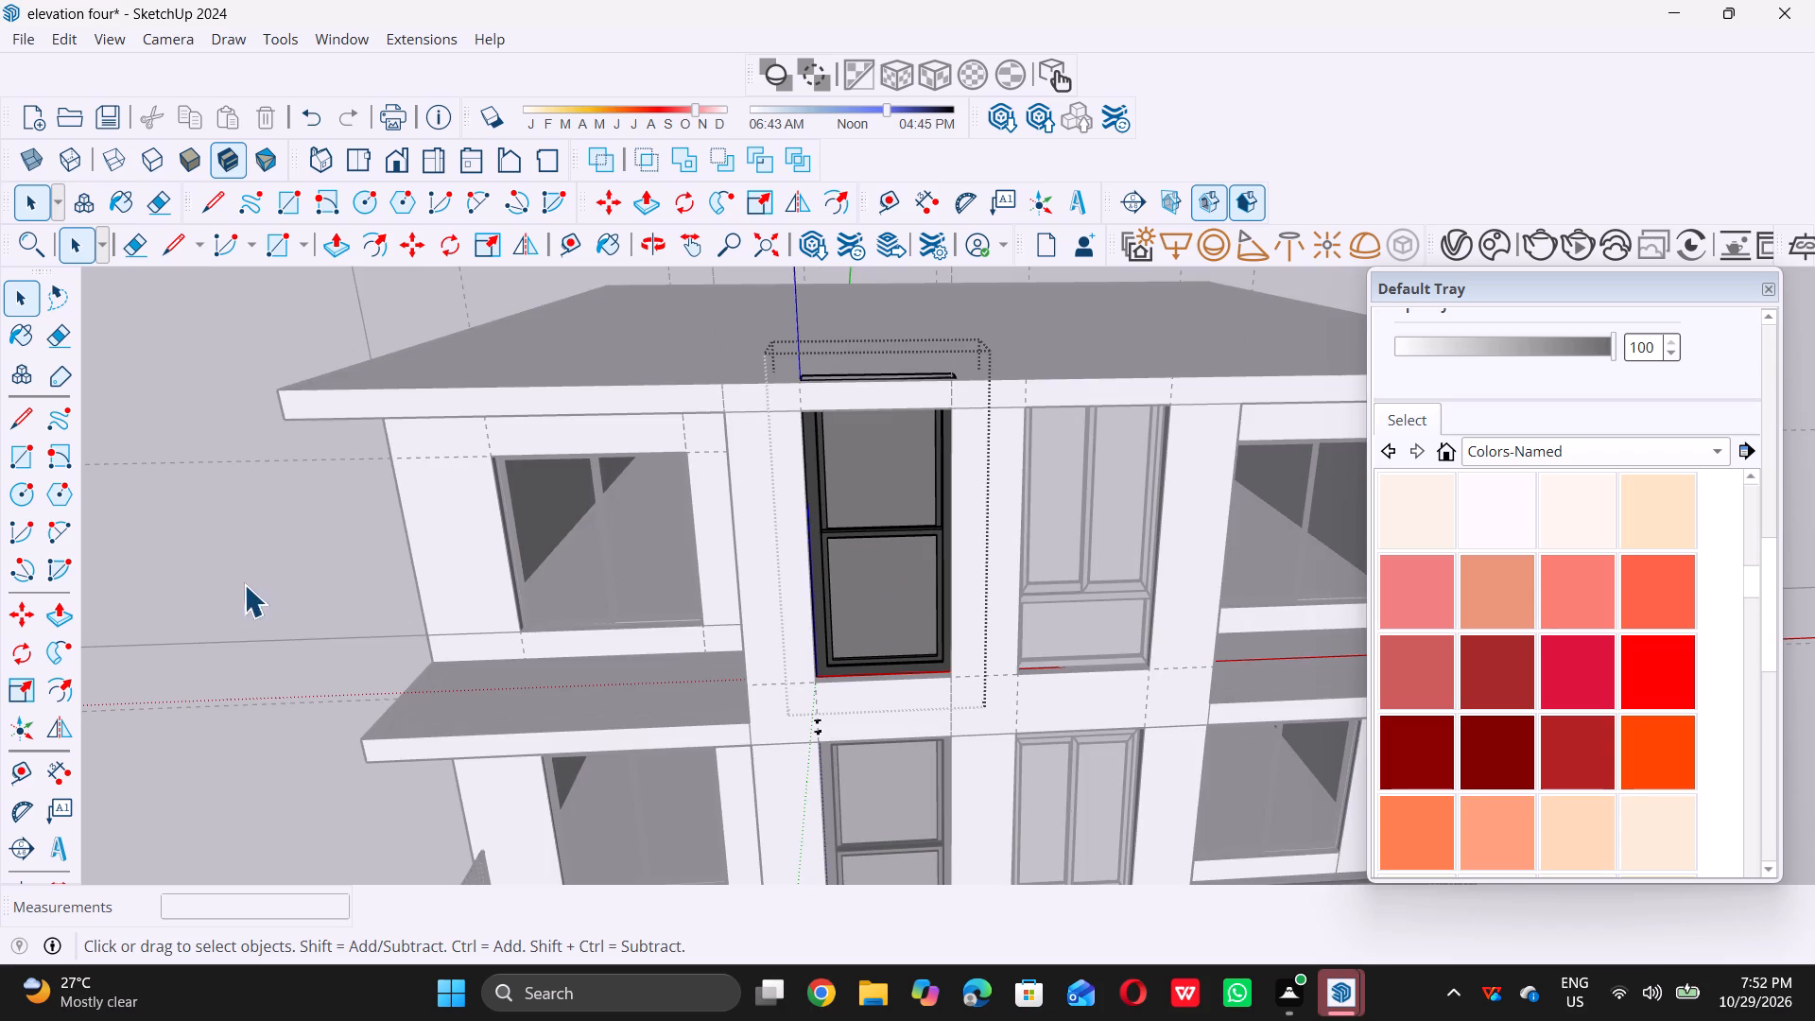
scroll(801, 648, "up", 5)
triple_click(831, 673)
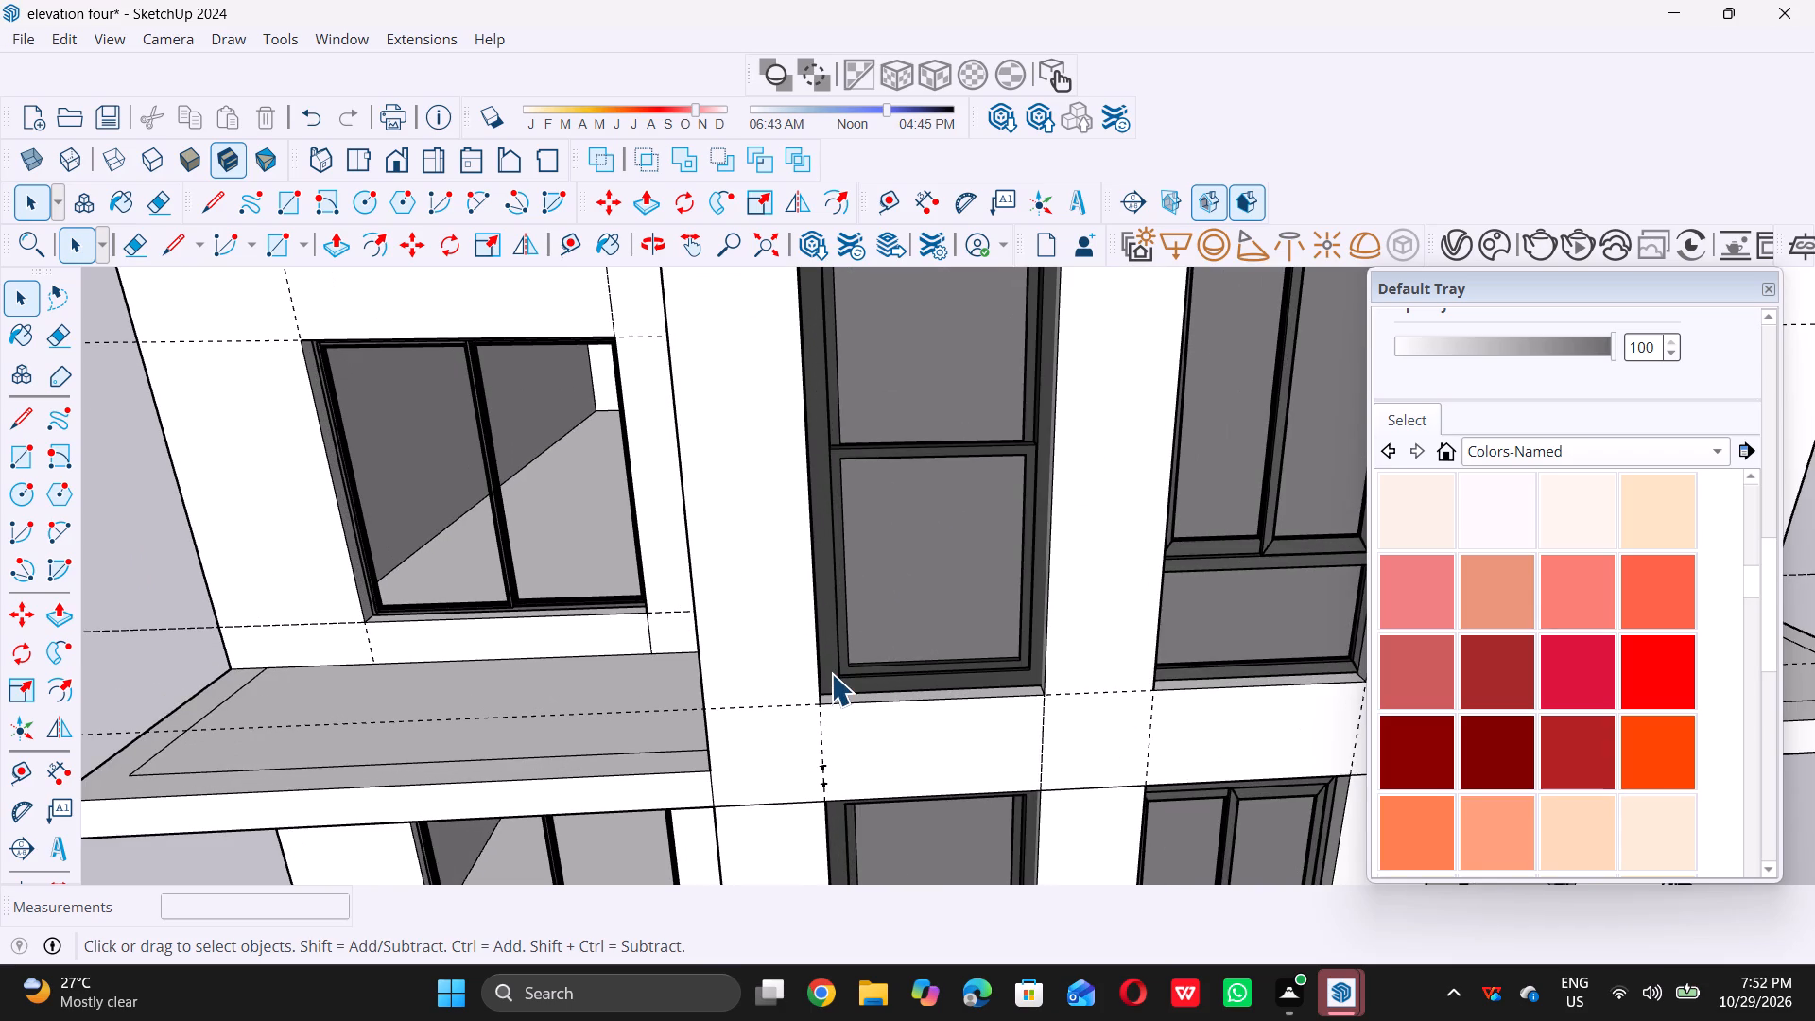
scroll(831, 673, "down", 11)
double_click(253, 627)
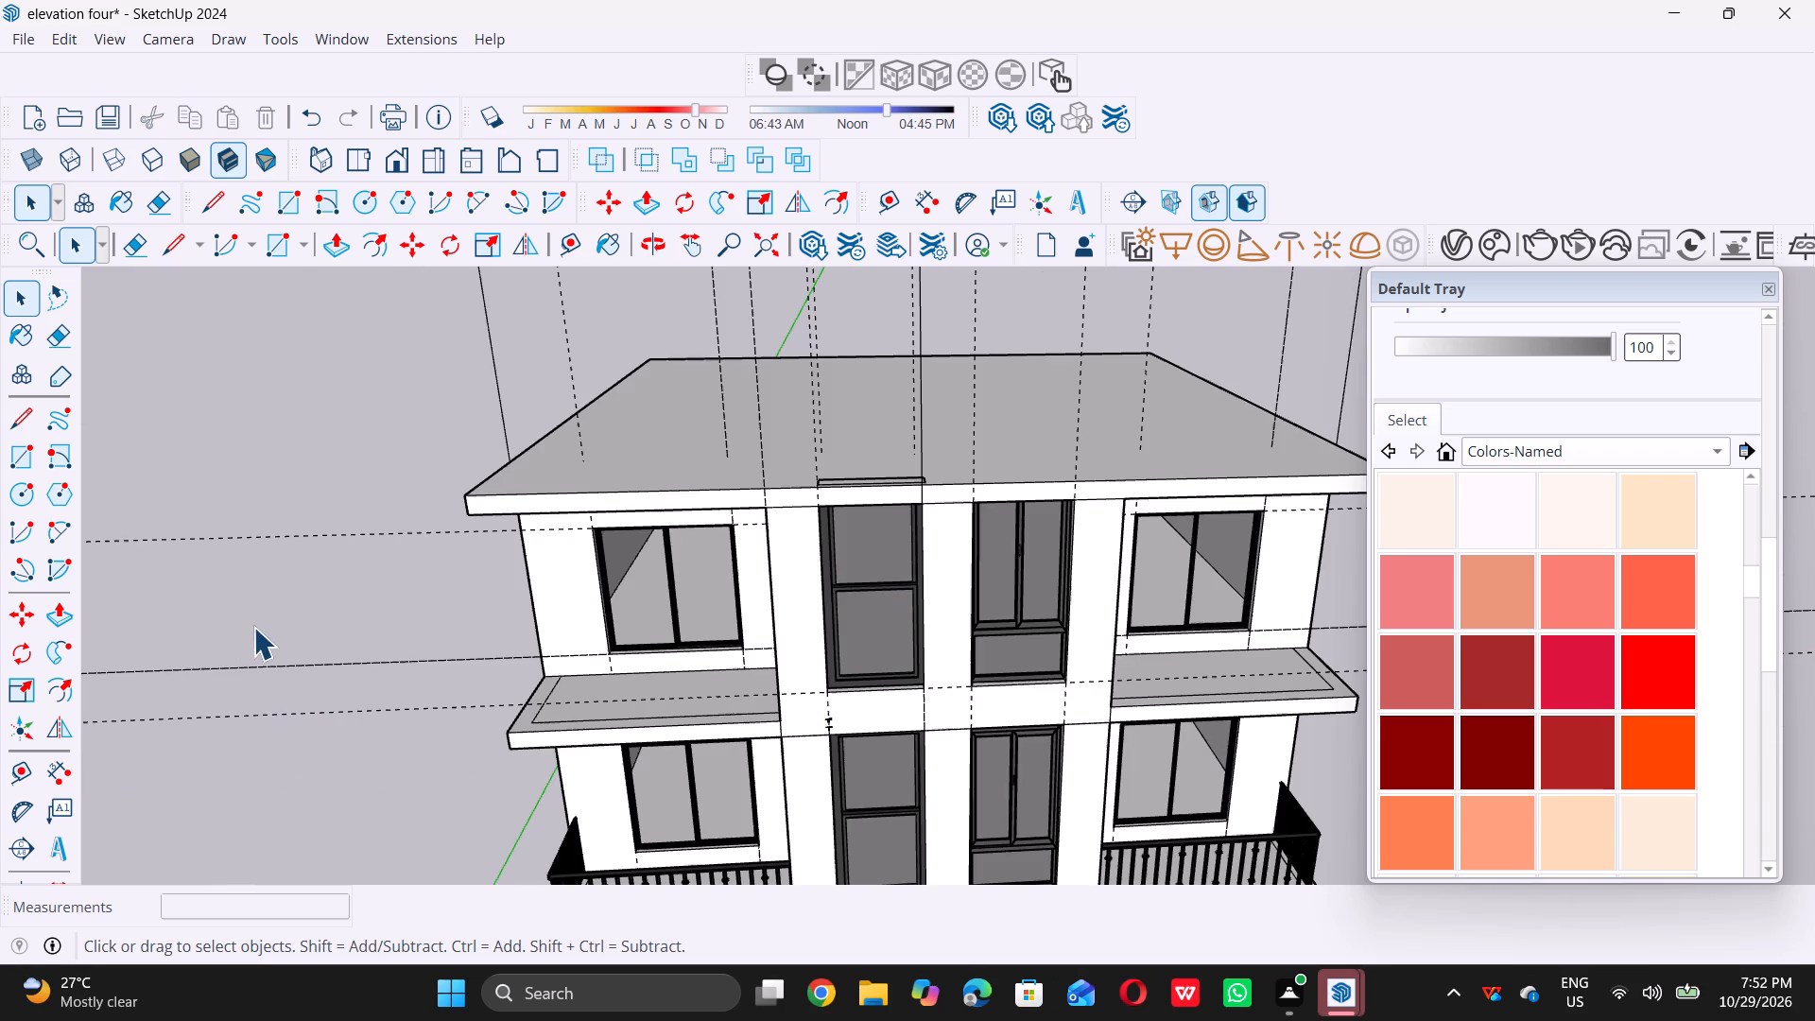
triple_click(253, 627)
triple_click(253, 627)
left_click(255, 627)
Scale the window in the top storey's left central opening uniformly to about 0.89, bringing its head below the roof slab.
scroll(836, 674, "up", 4)
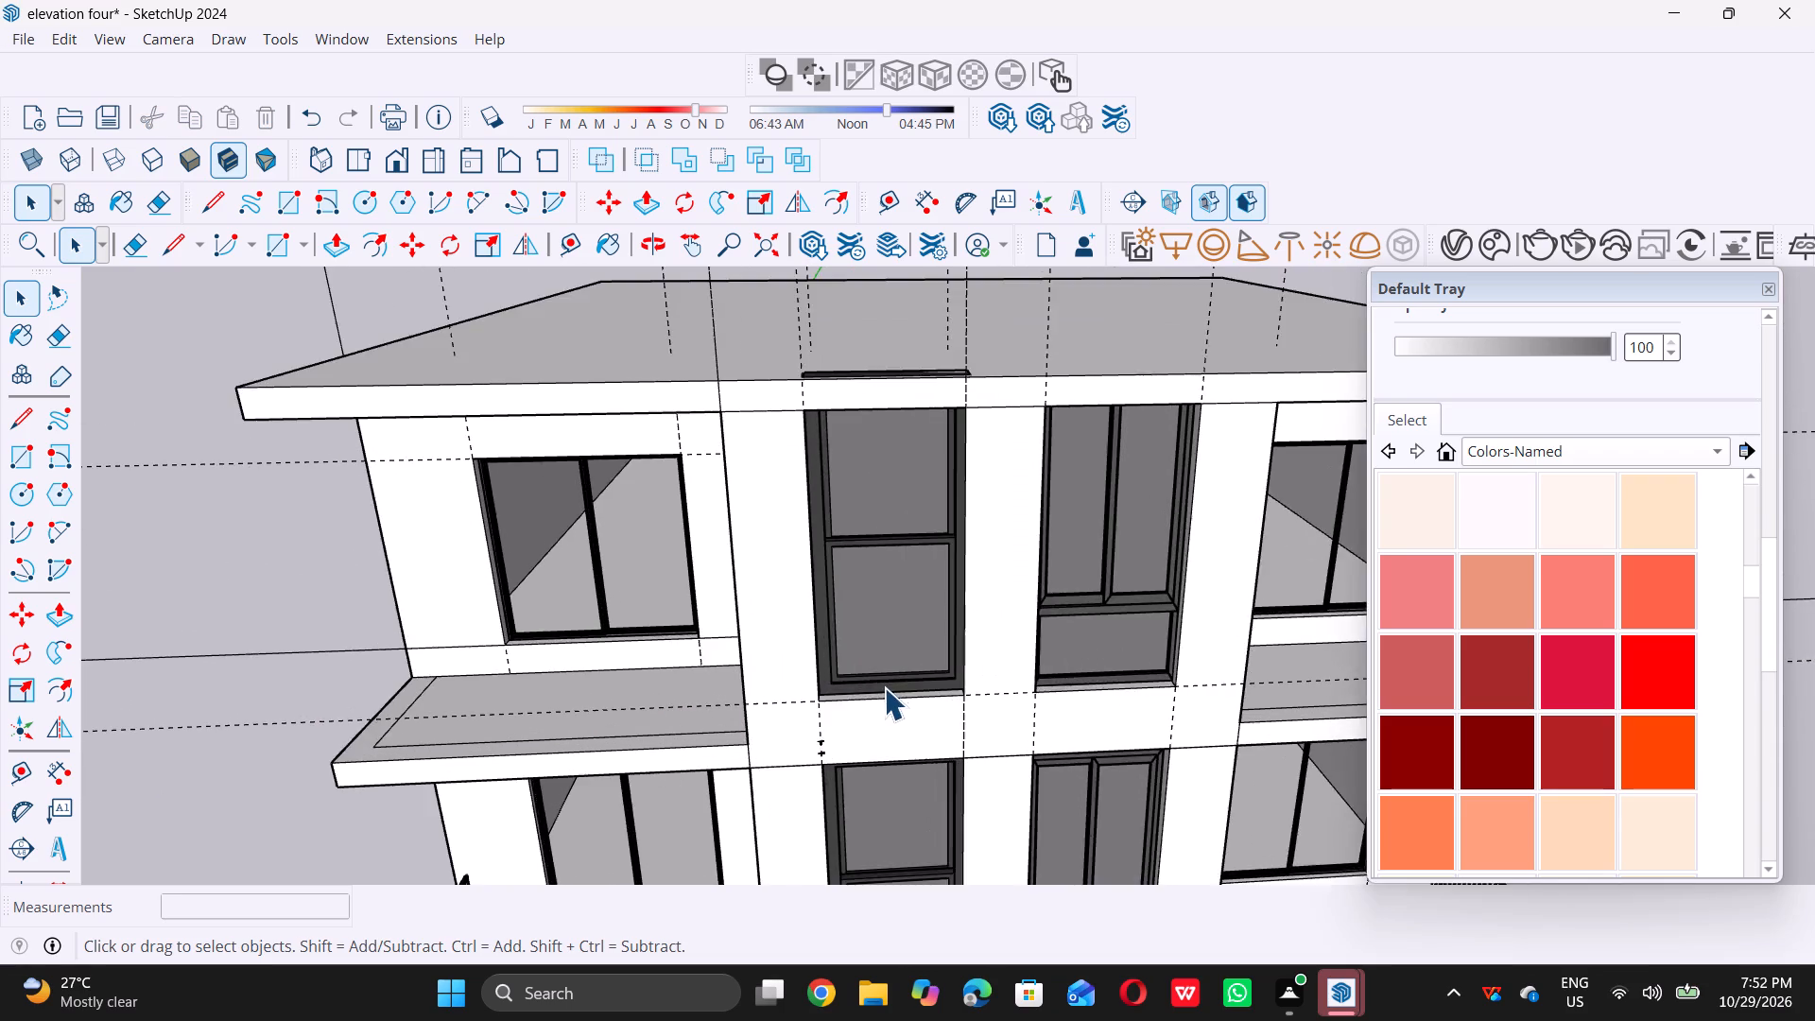
scroll(884, 687, "up", 4)
left_click(884, 687)
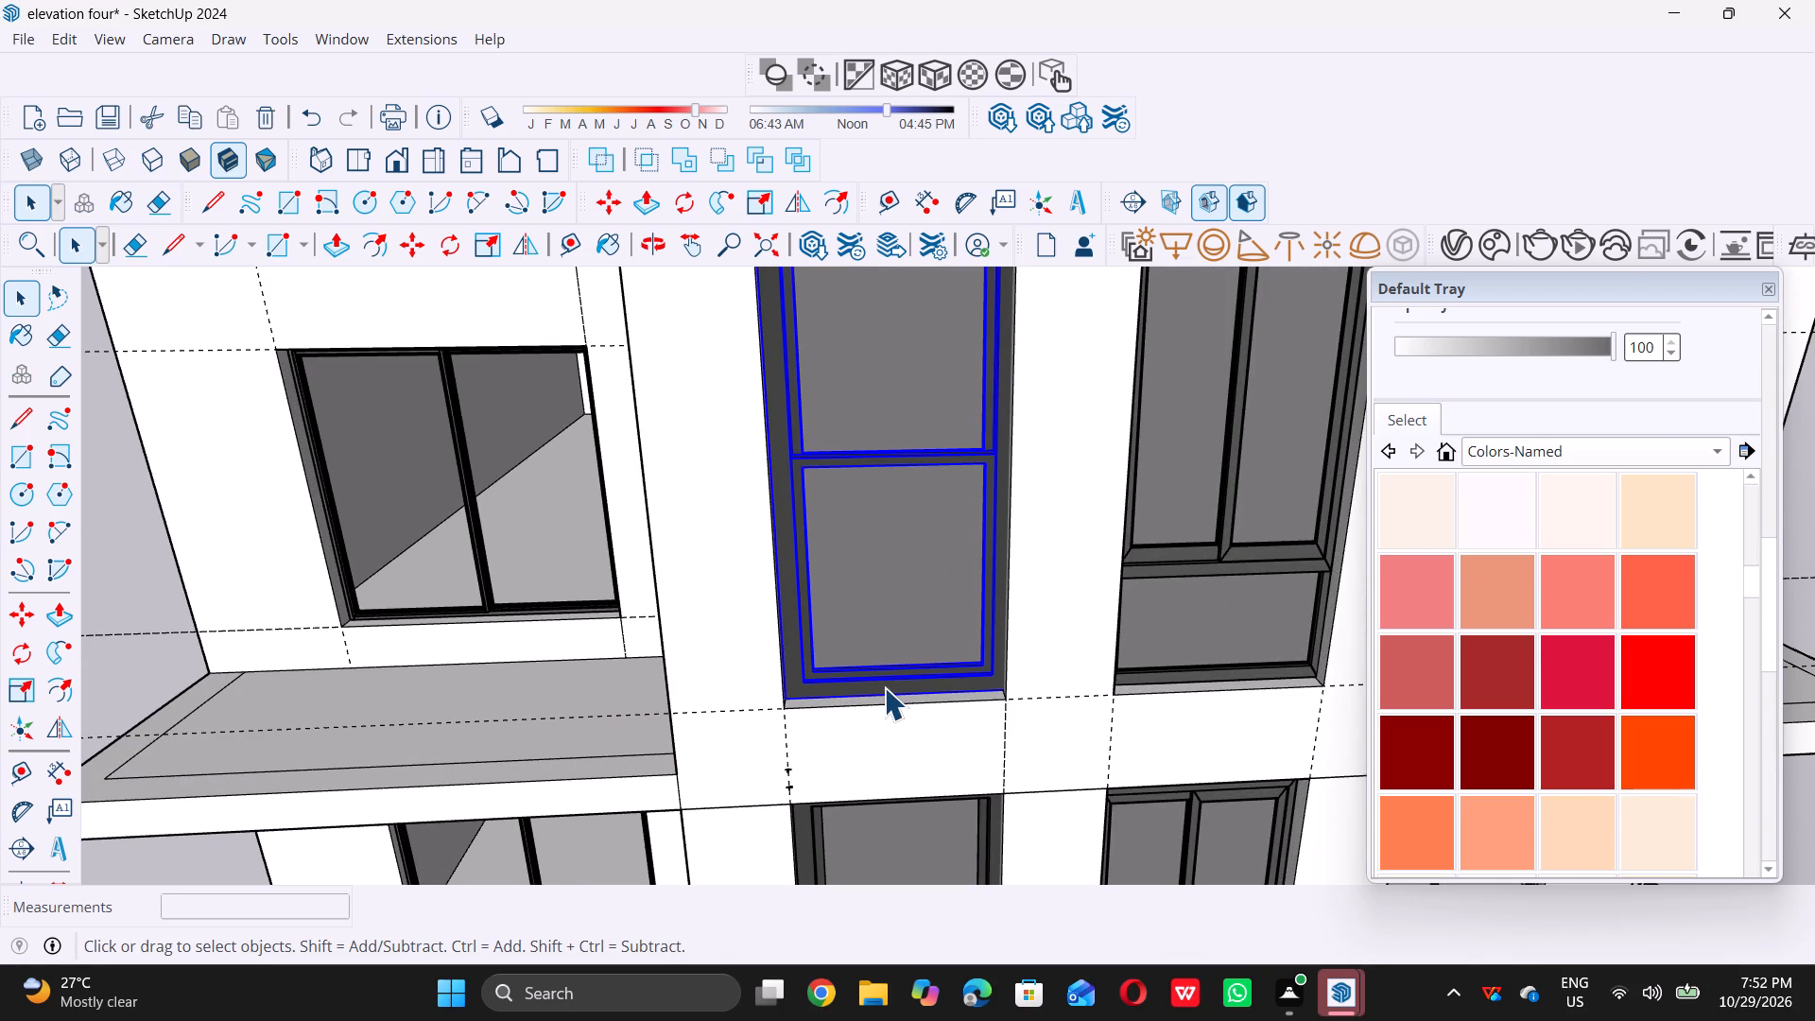
key("s")
scroll(884, 705, "down", 6)
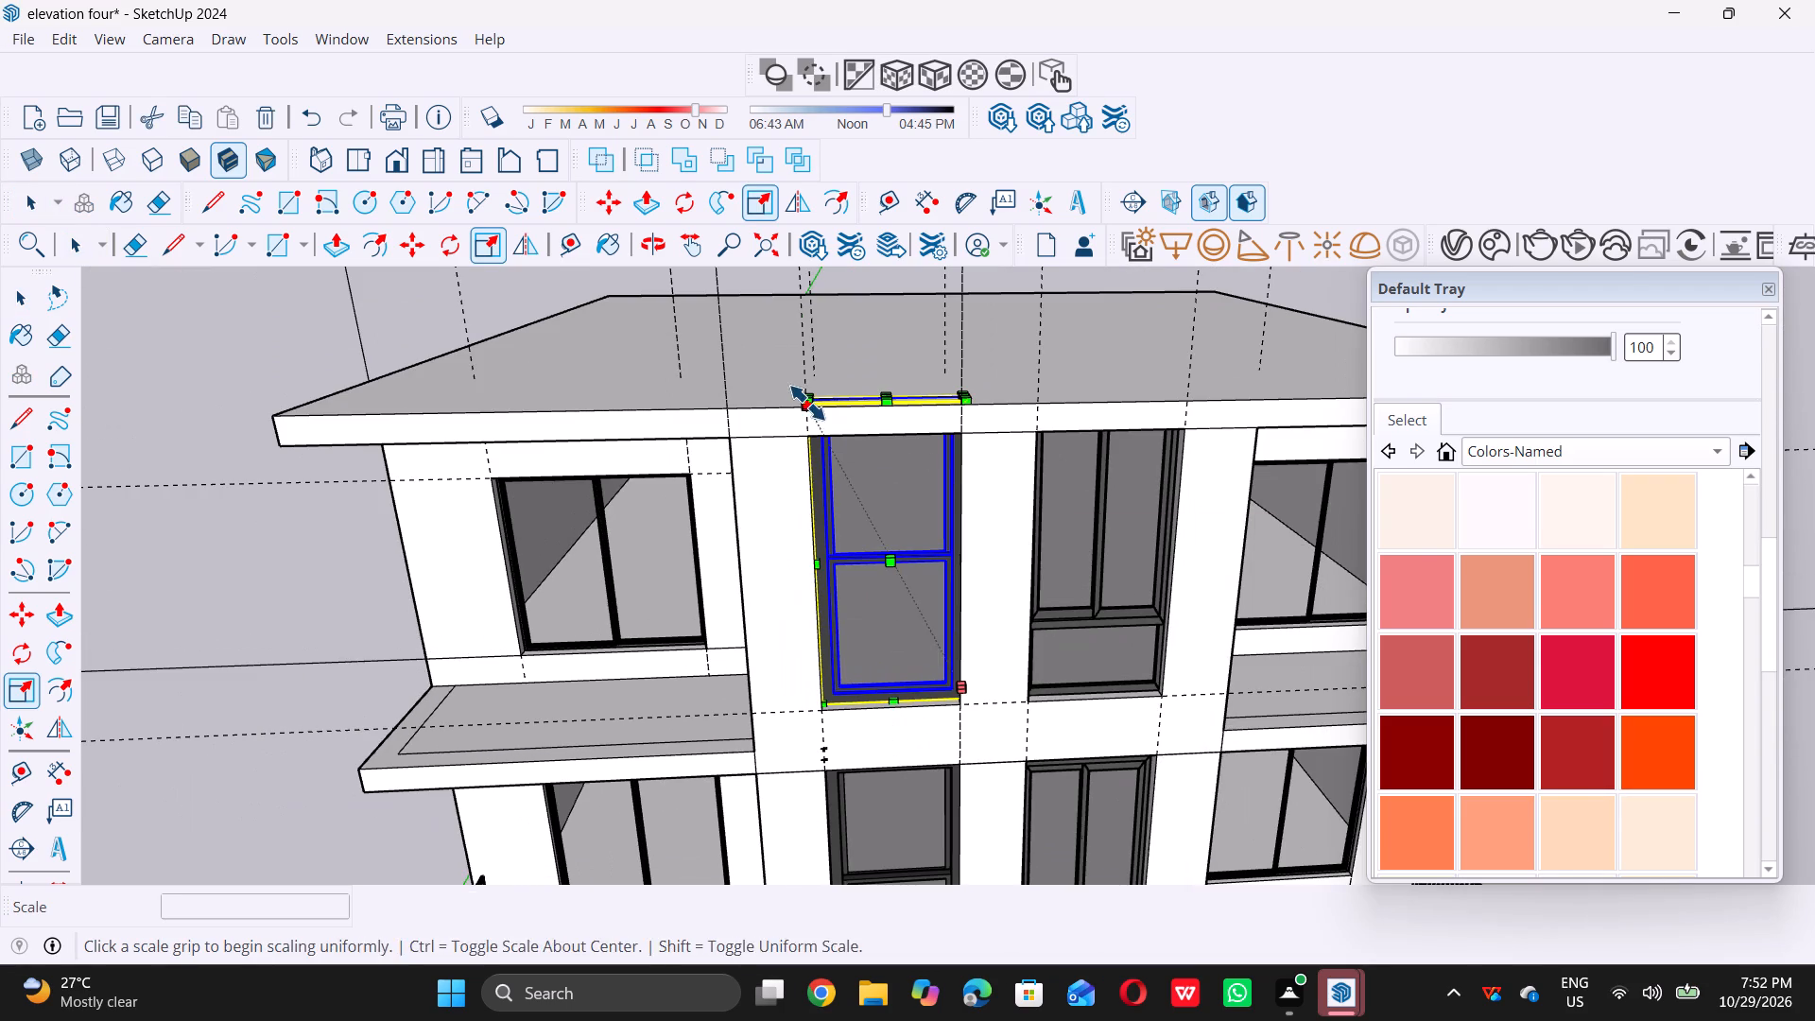
left_click(811, 401)
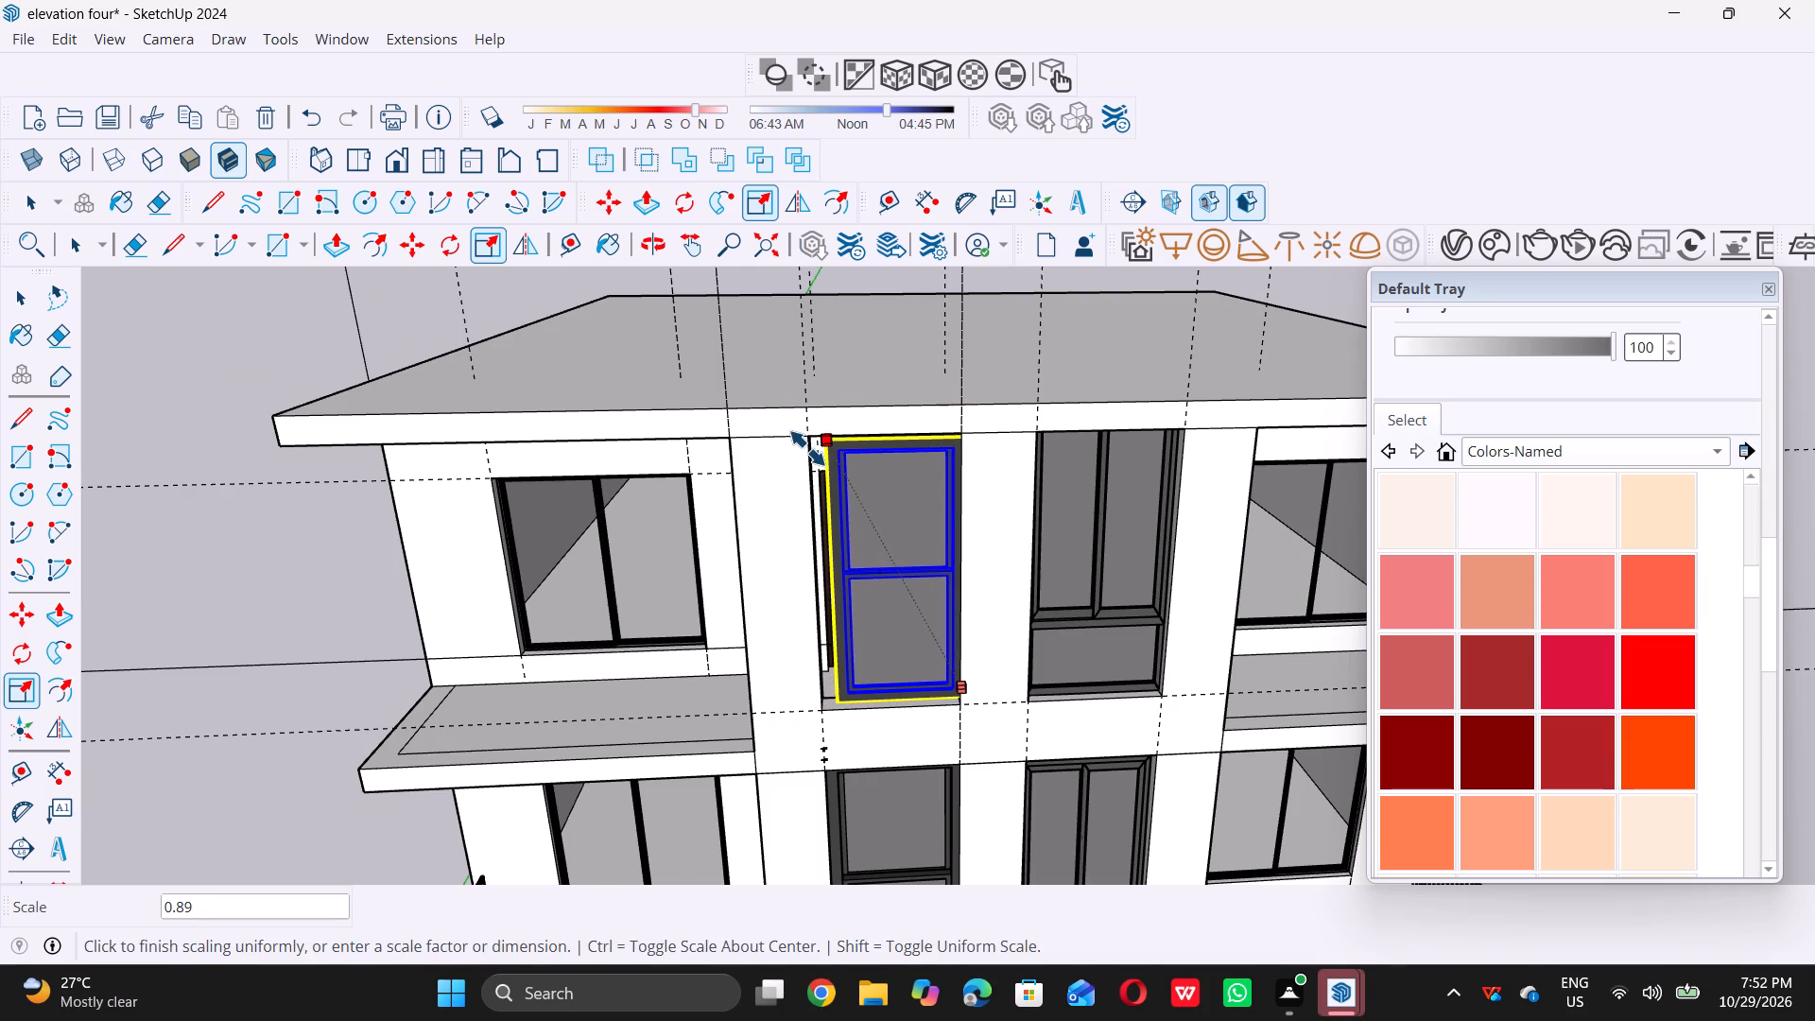
double_click(807, 454)
Stretch the scaled window's width by a factor of about 1.11 toward the left jamb of its opening.
middle_click_drag(848, 522, 859, 493)
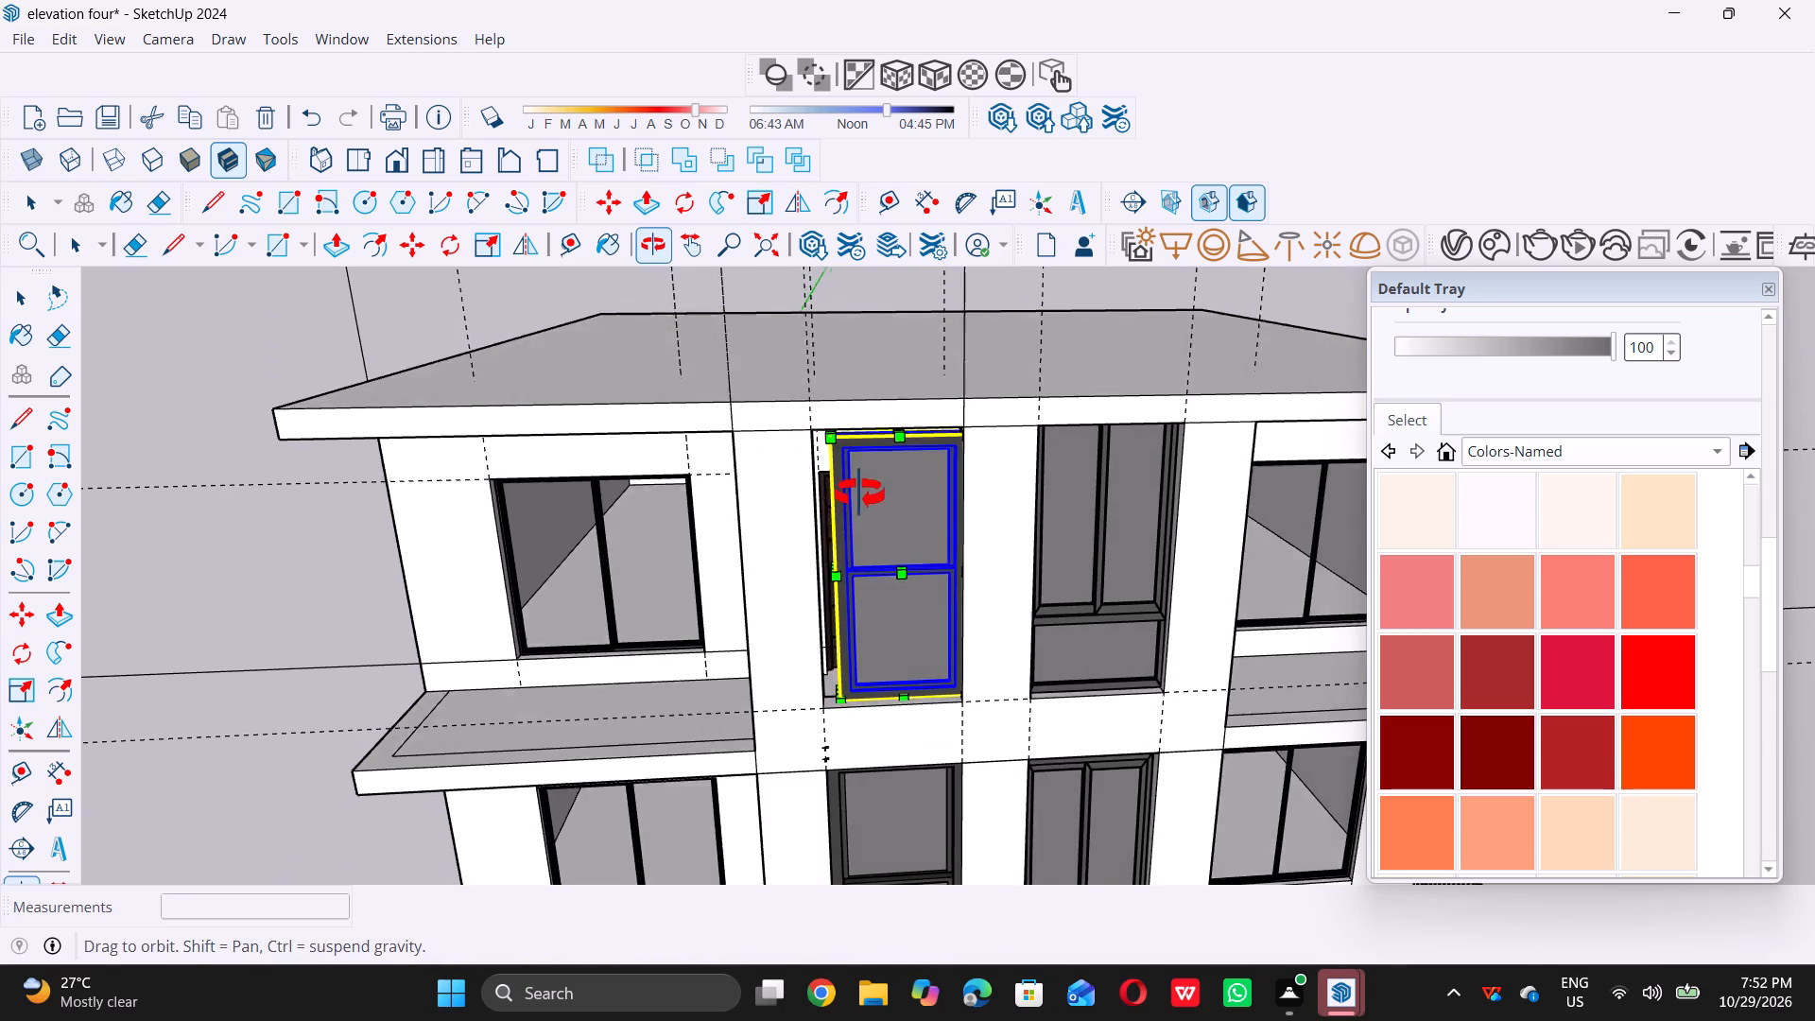
middle_click_drag(859, 493, 859, 483)
scroll(825, 533, "up", 13)
middle_click_drag(845, 576, 870, 583)
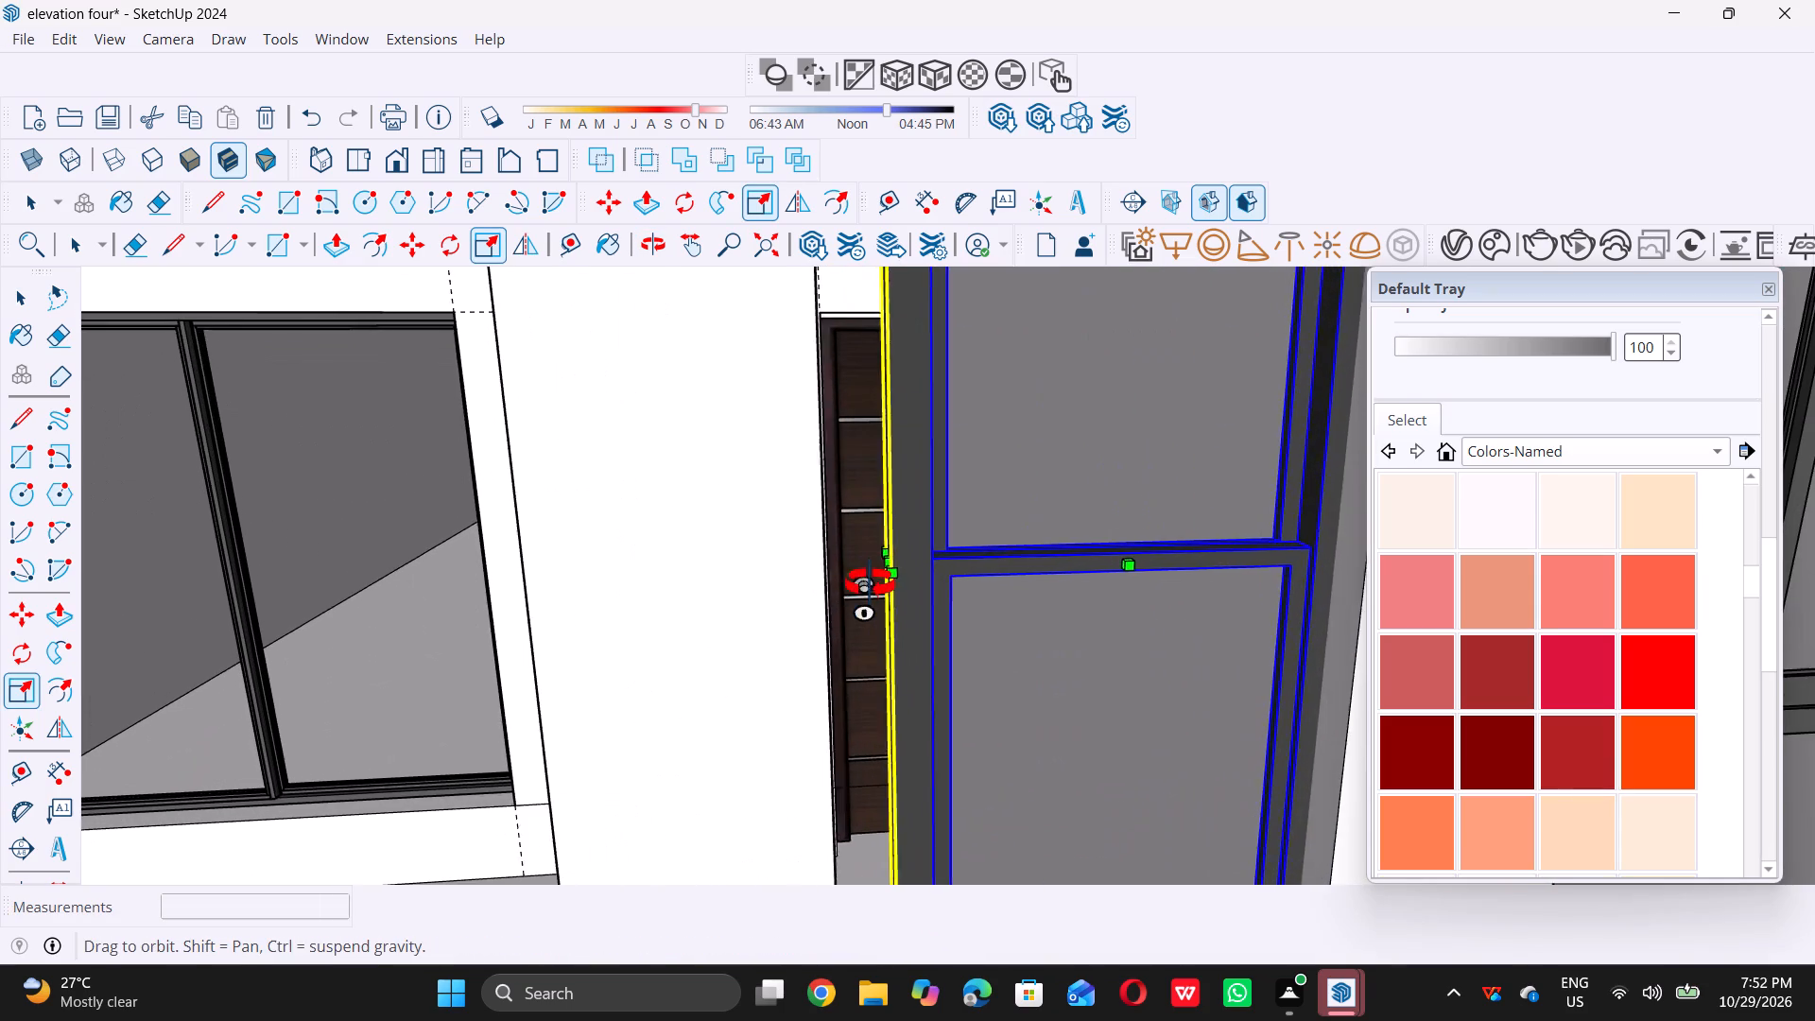
middle_click_drag(870, 583, 923, 606)
scroll(993, 614, "up", 8)
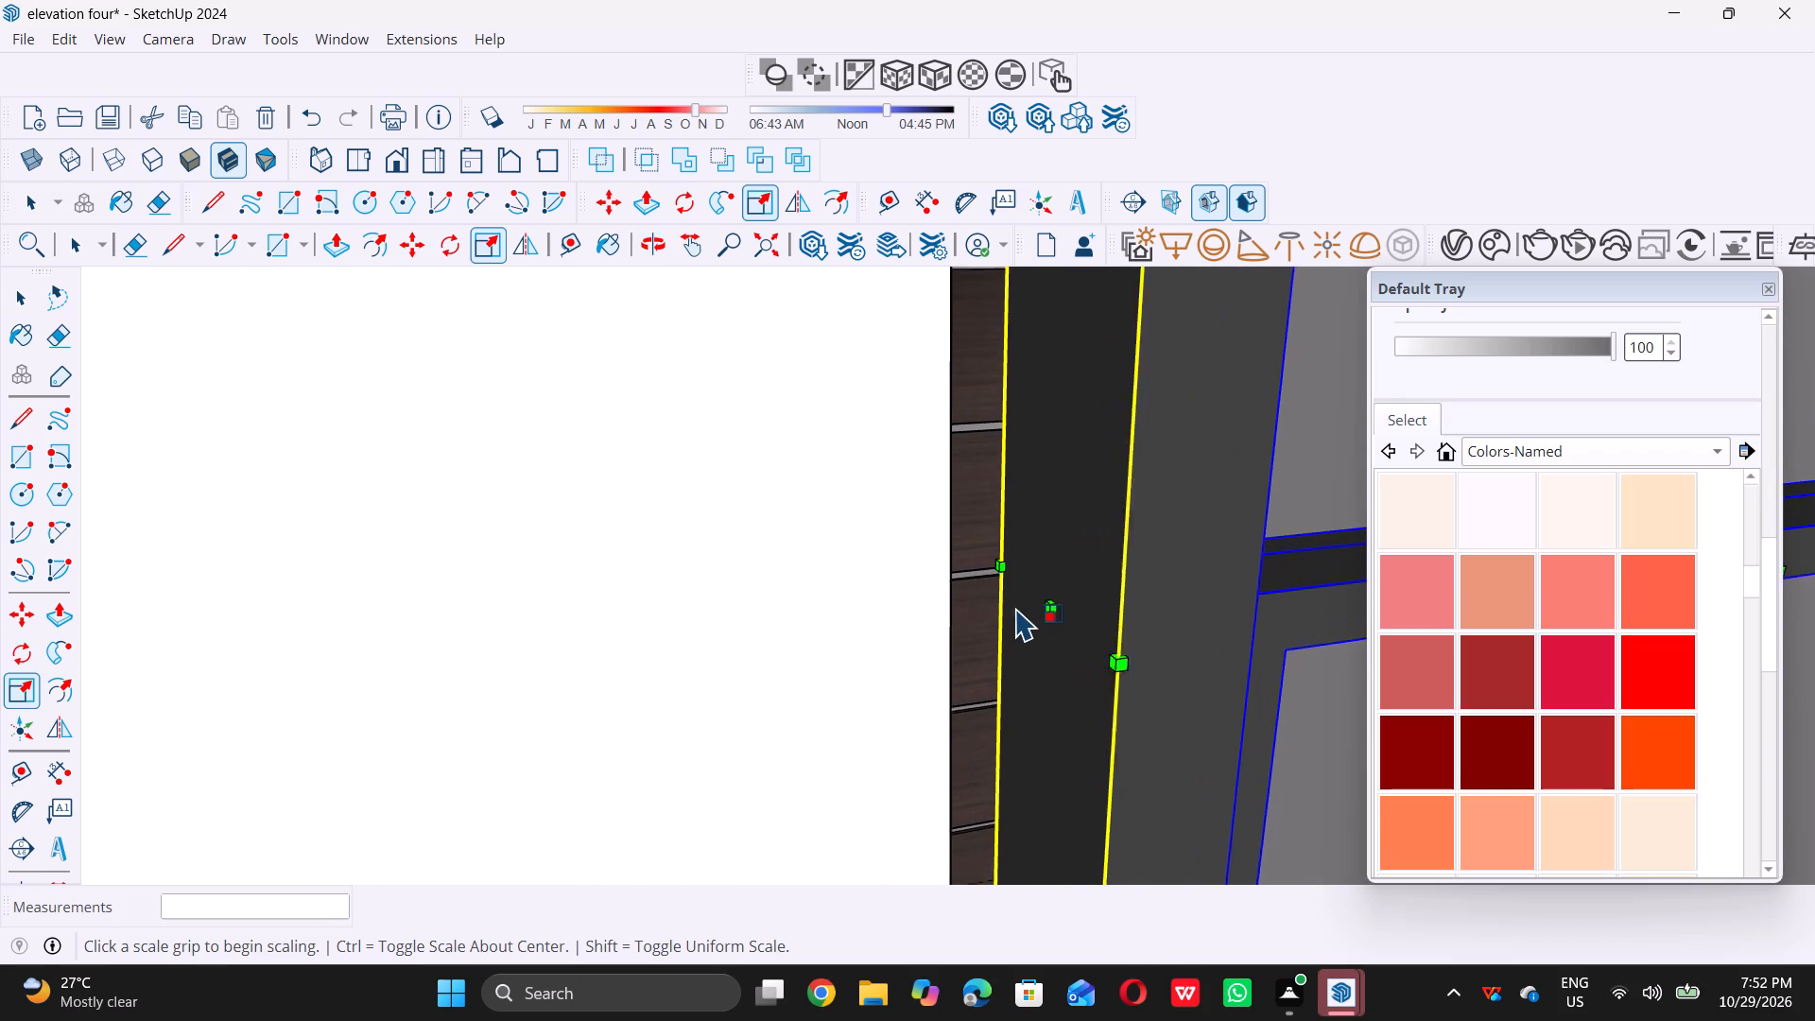
left_click(1068, 606)
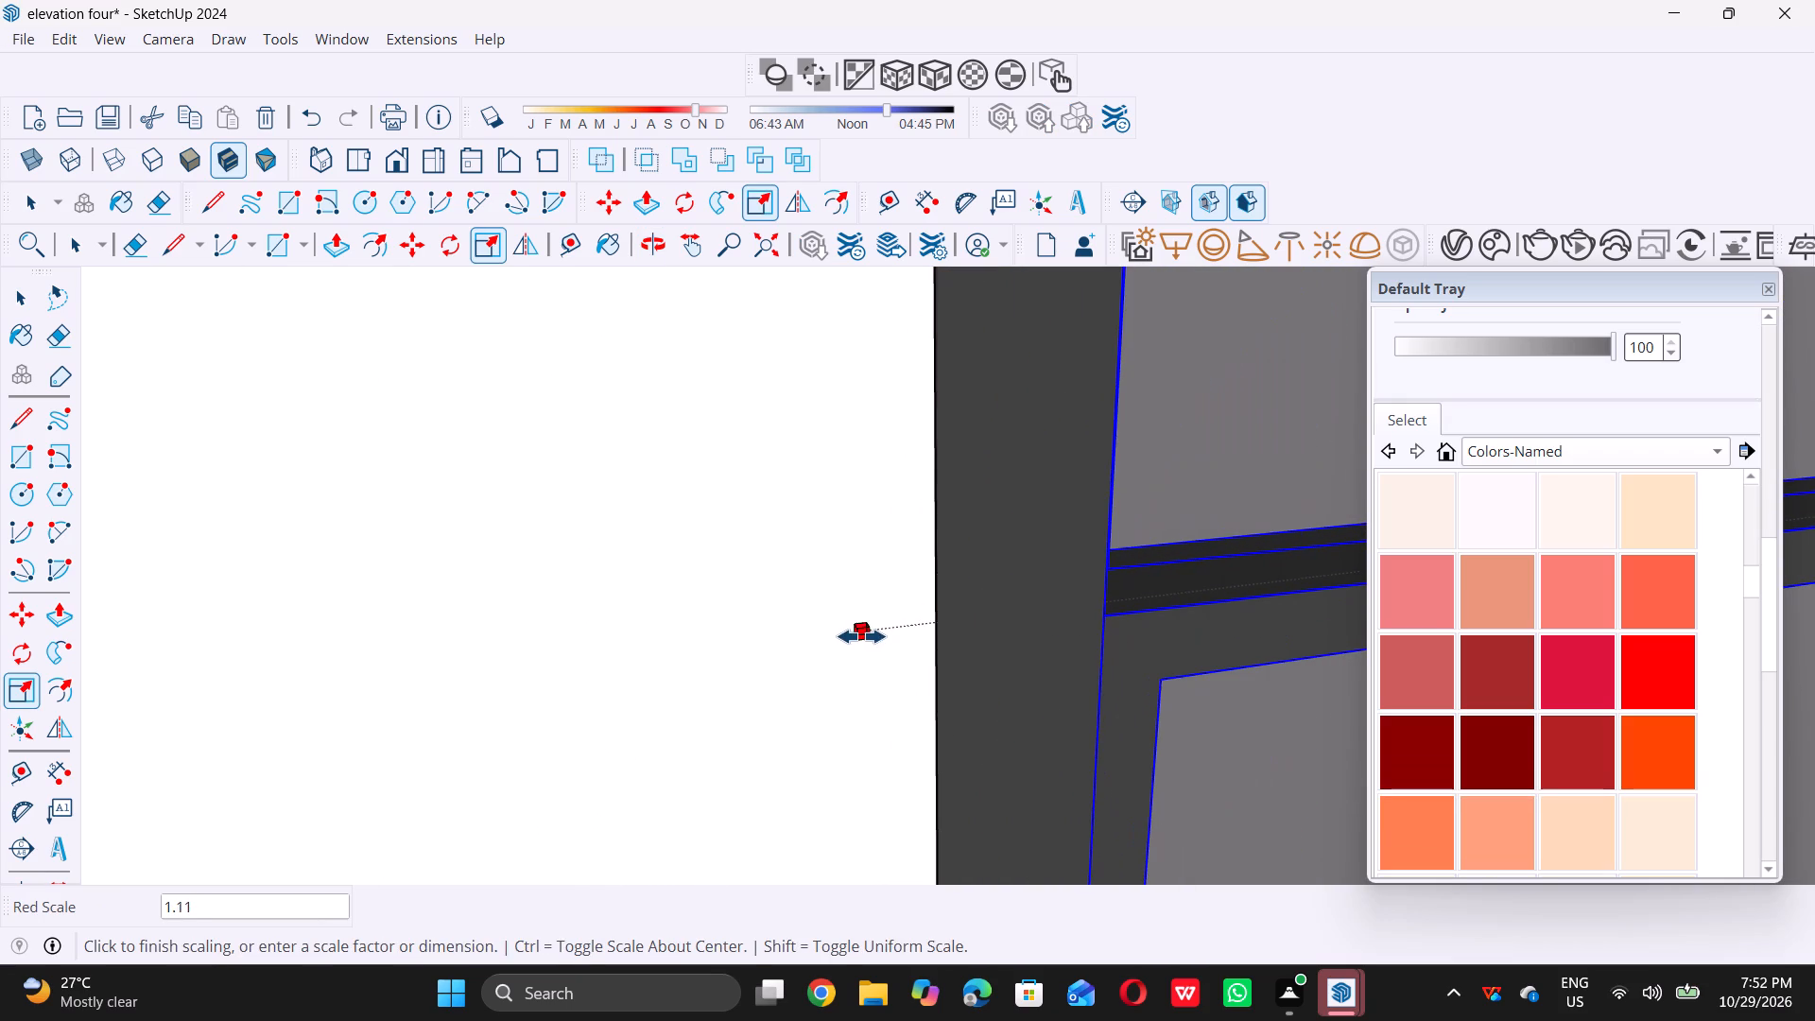
double_click(857, 637)
Stretch the same window's height upward by a factor of about 1.03 to the underside of the roof slab.
scroll(842, 669, "down", 16)
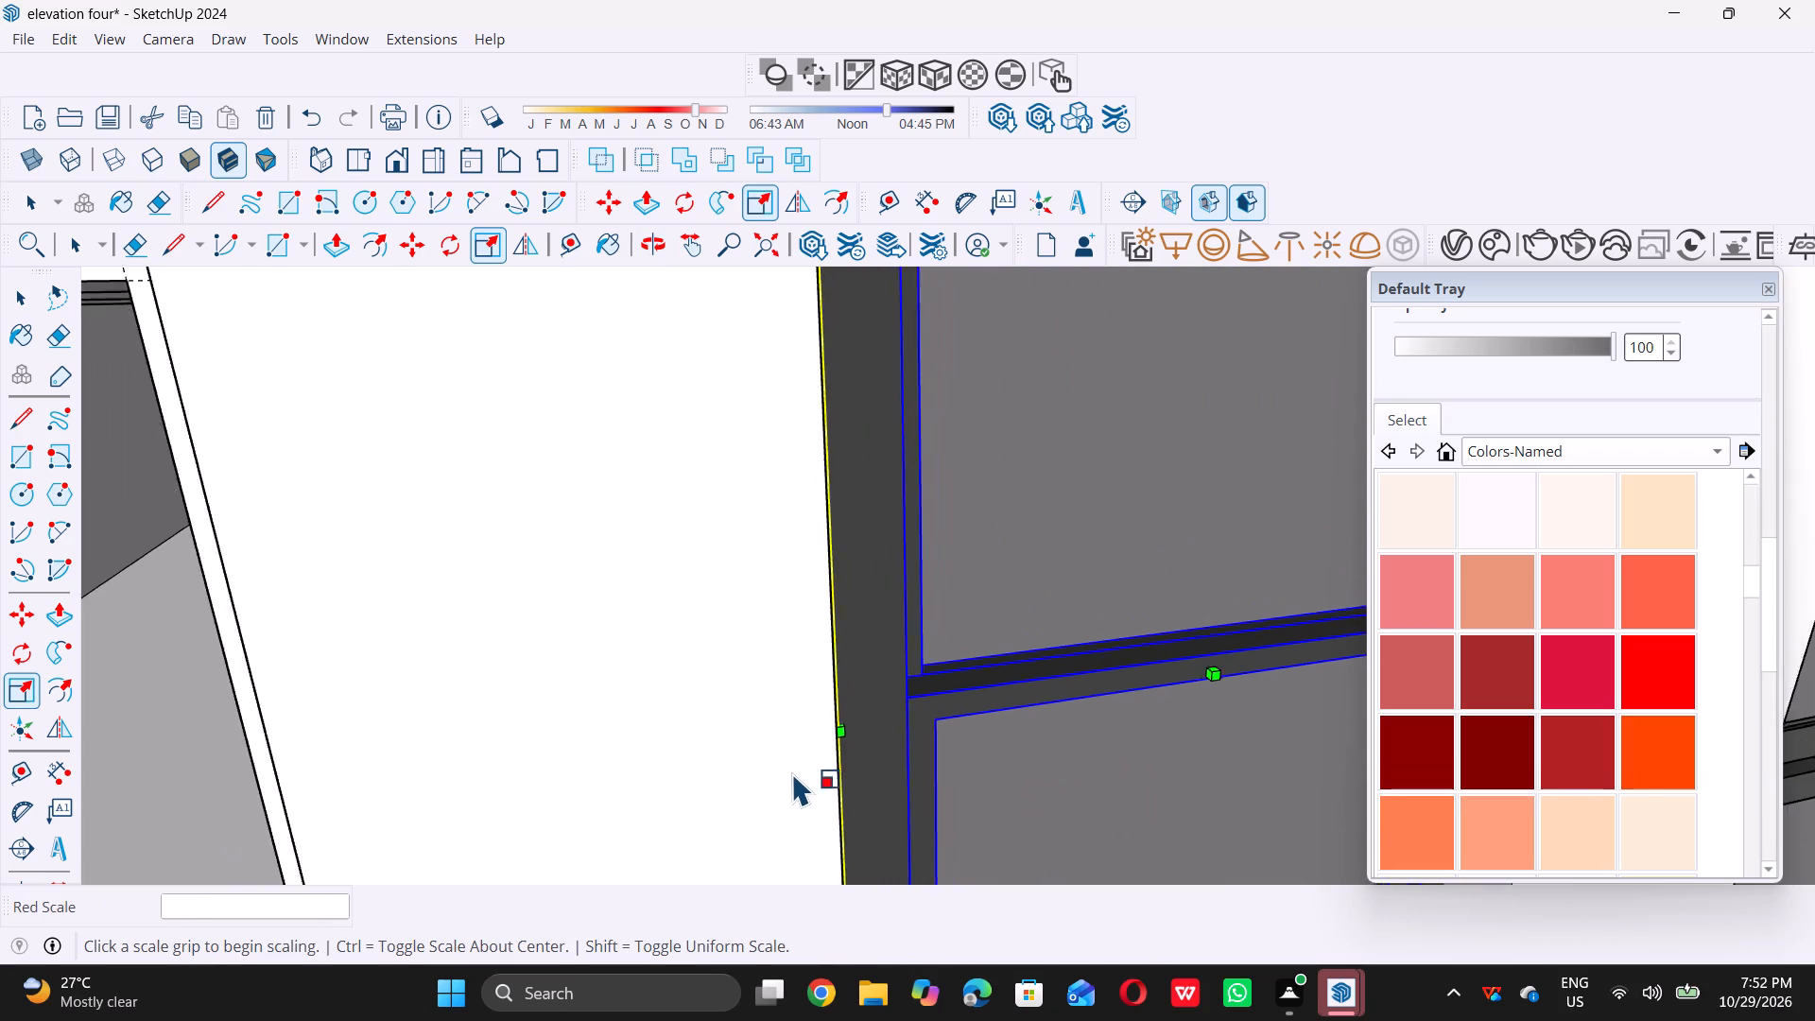
scroll(793, 772, "down", 14)
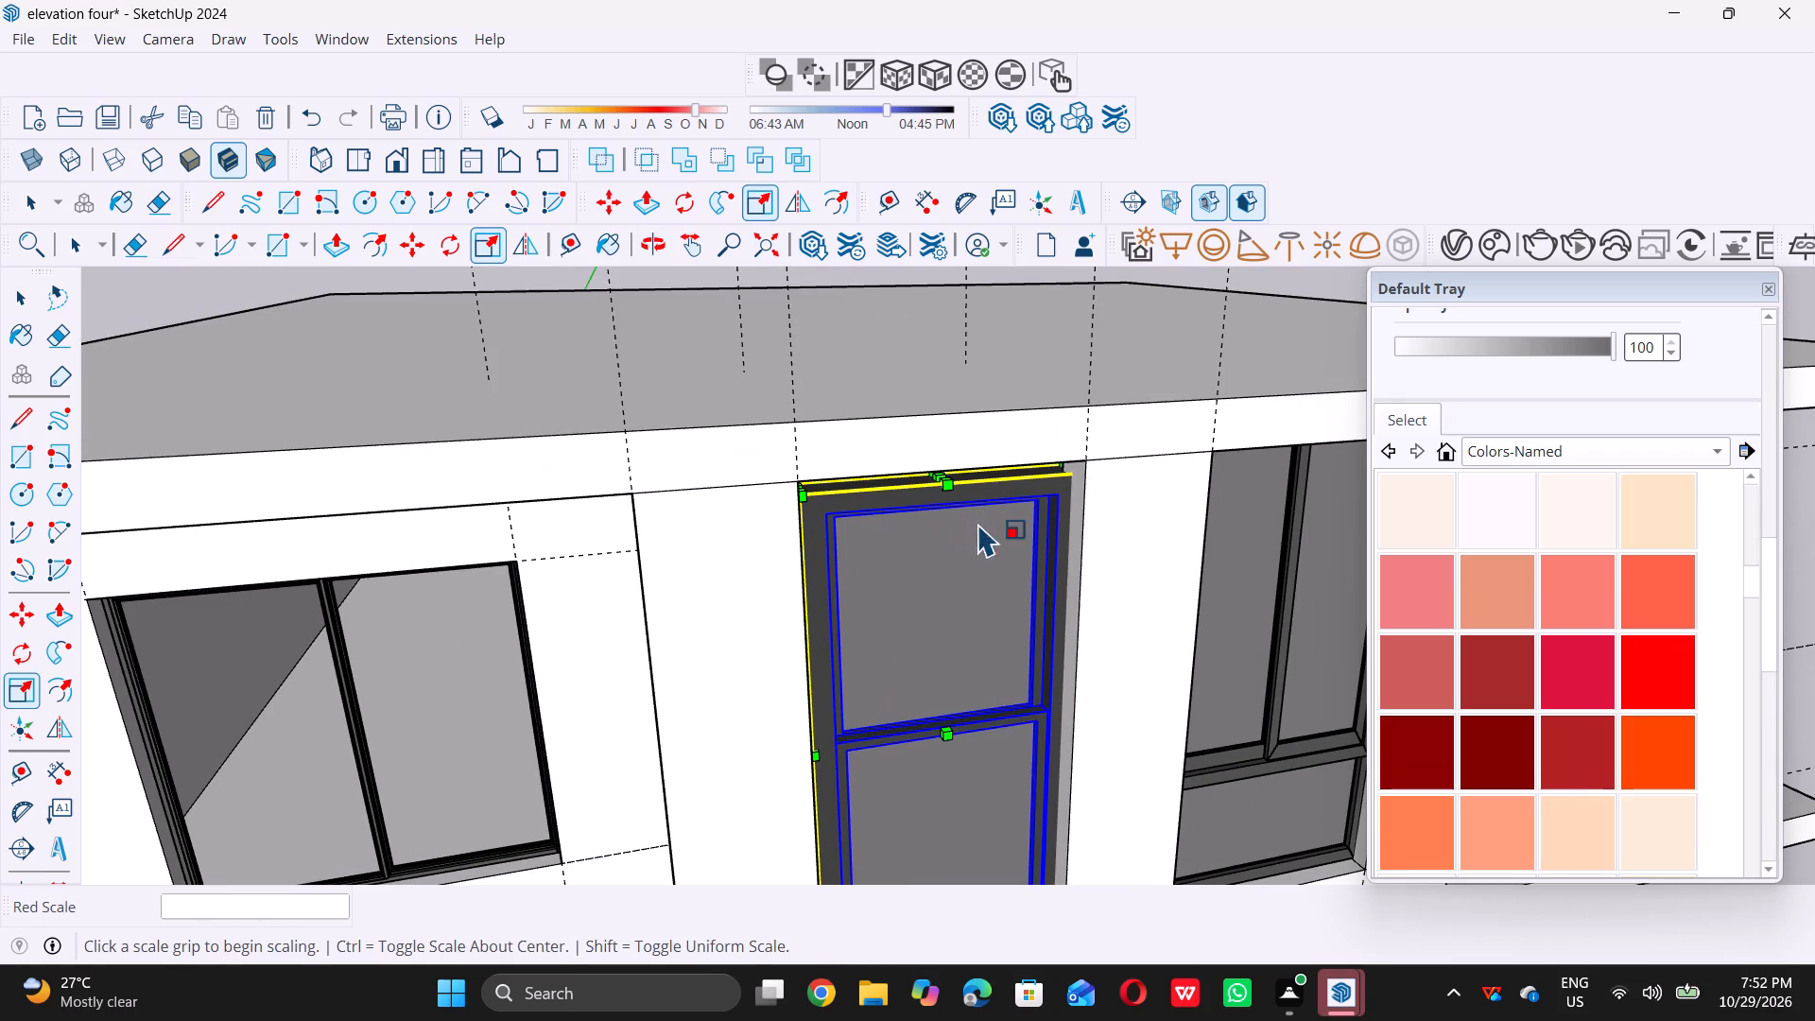
middle_click_drag(943, 435, 953, 400)
scroll(942, 420, "up", 2)
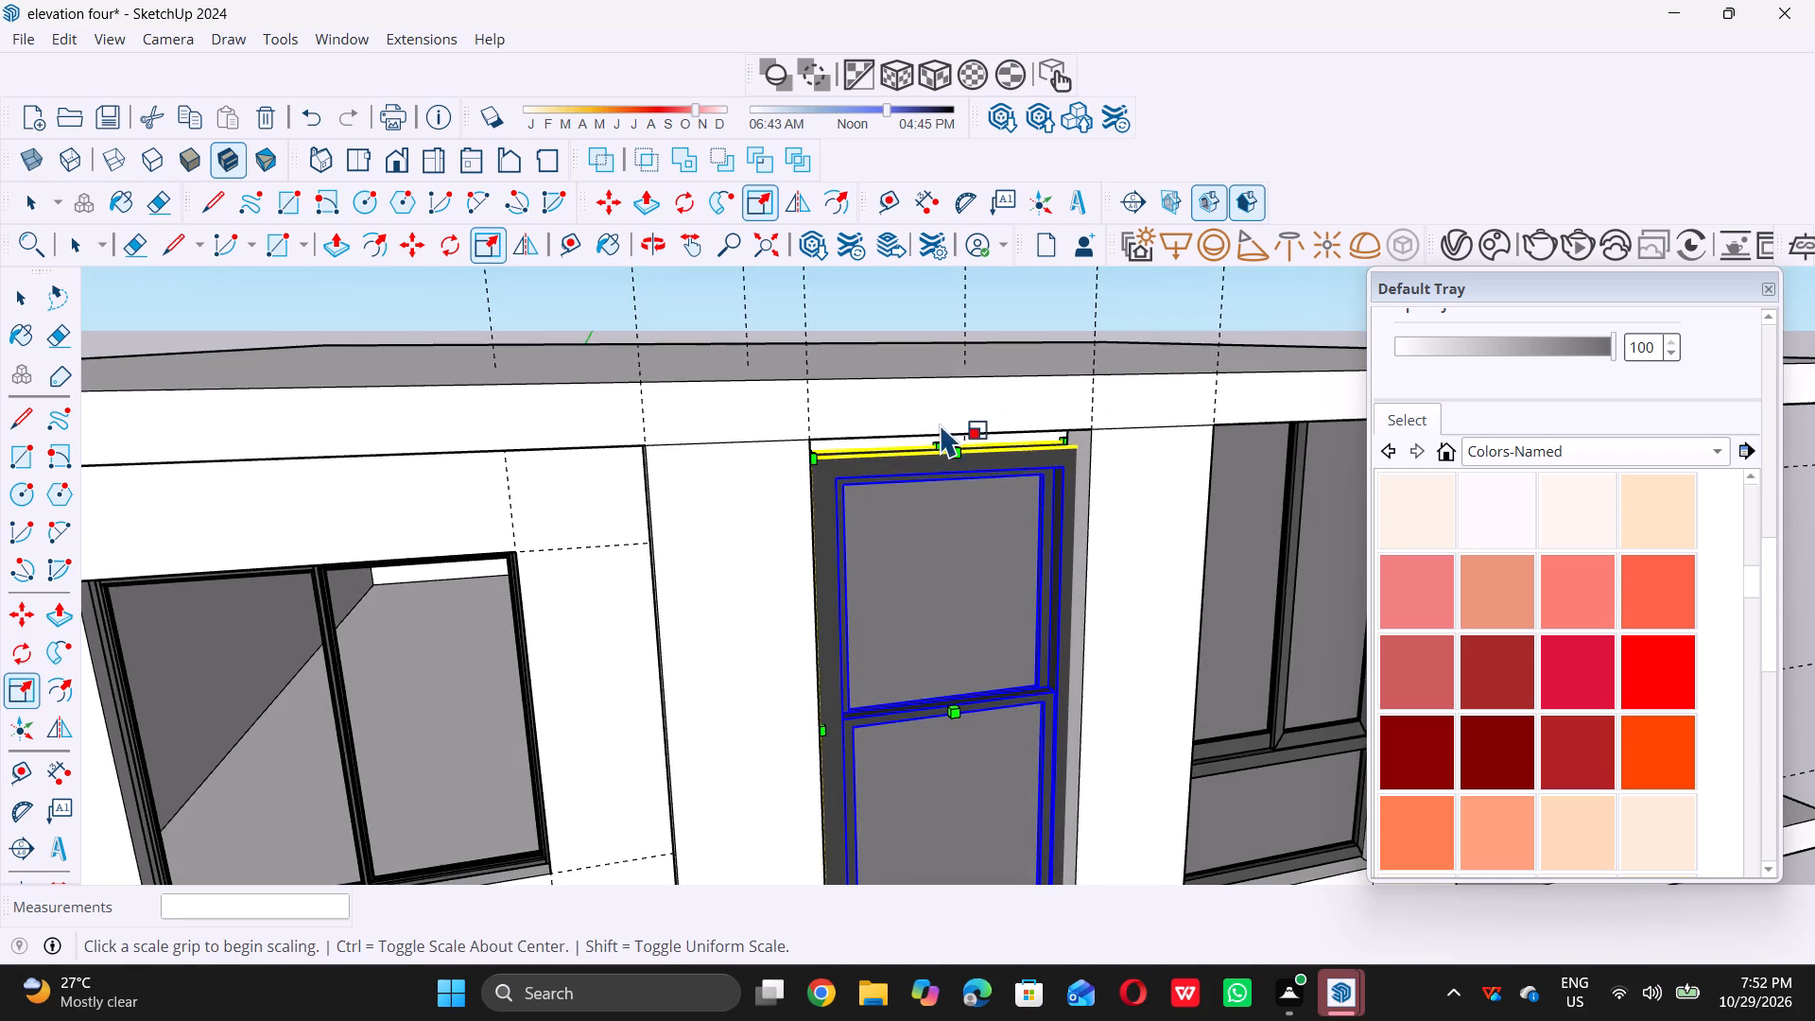
scroll(941, 424, "up", 8)
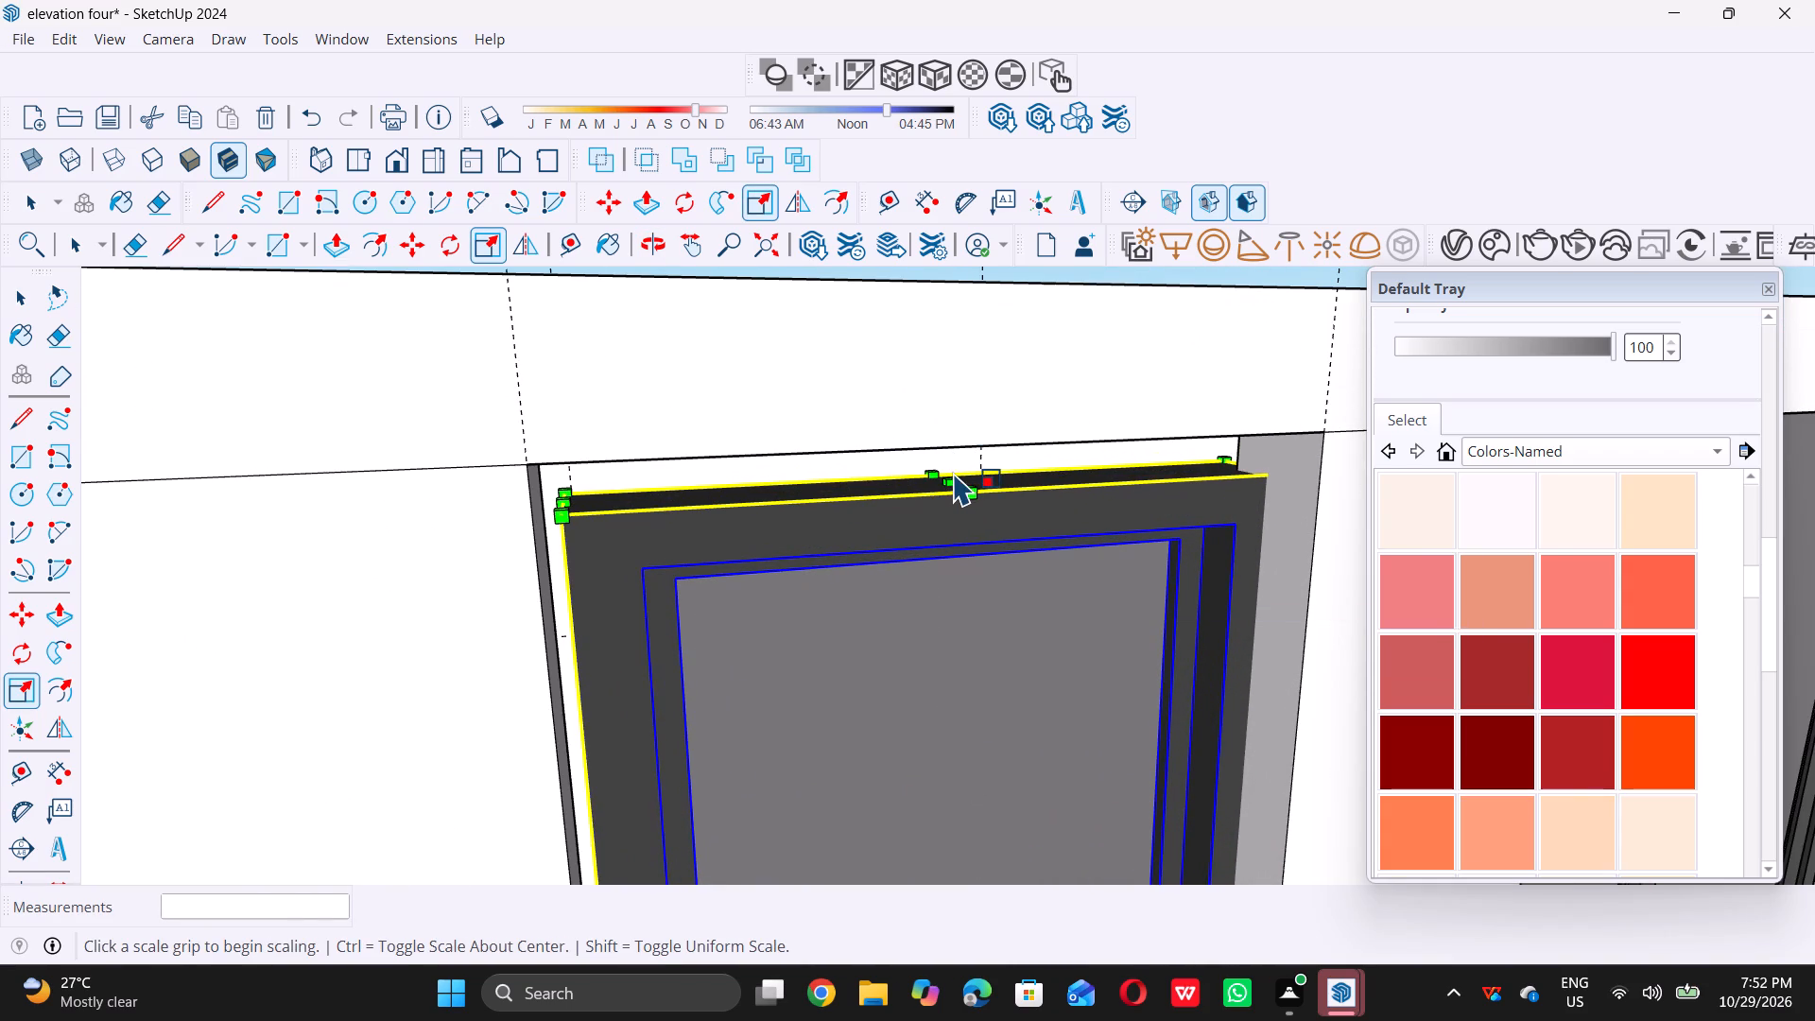
scroll(948, 475, "up", 4)
double_click(953, 481)
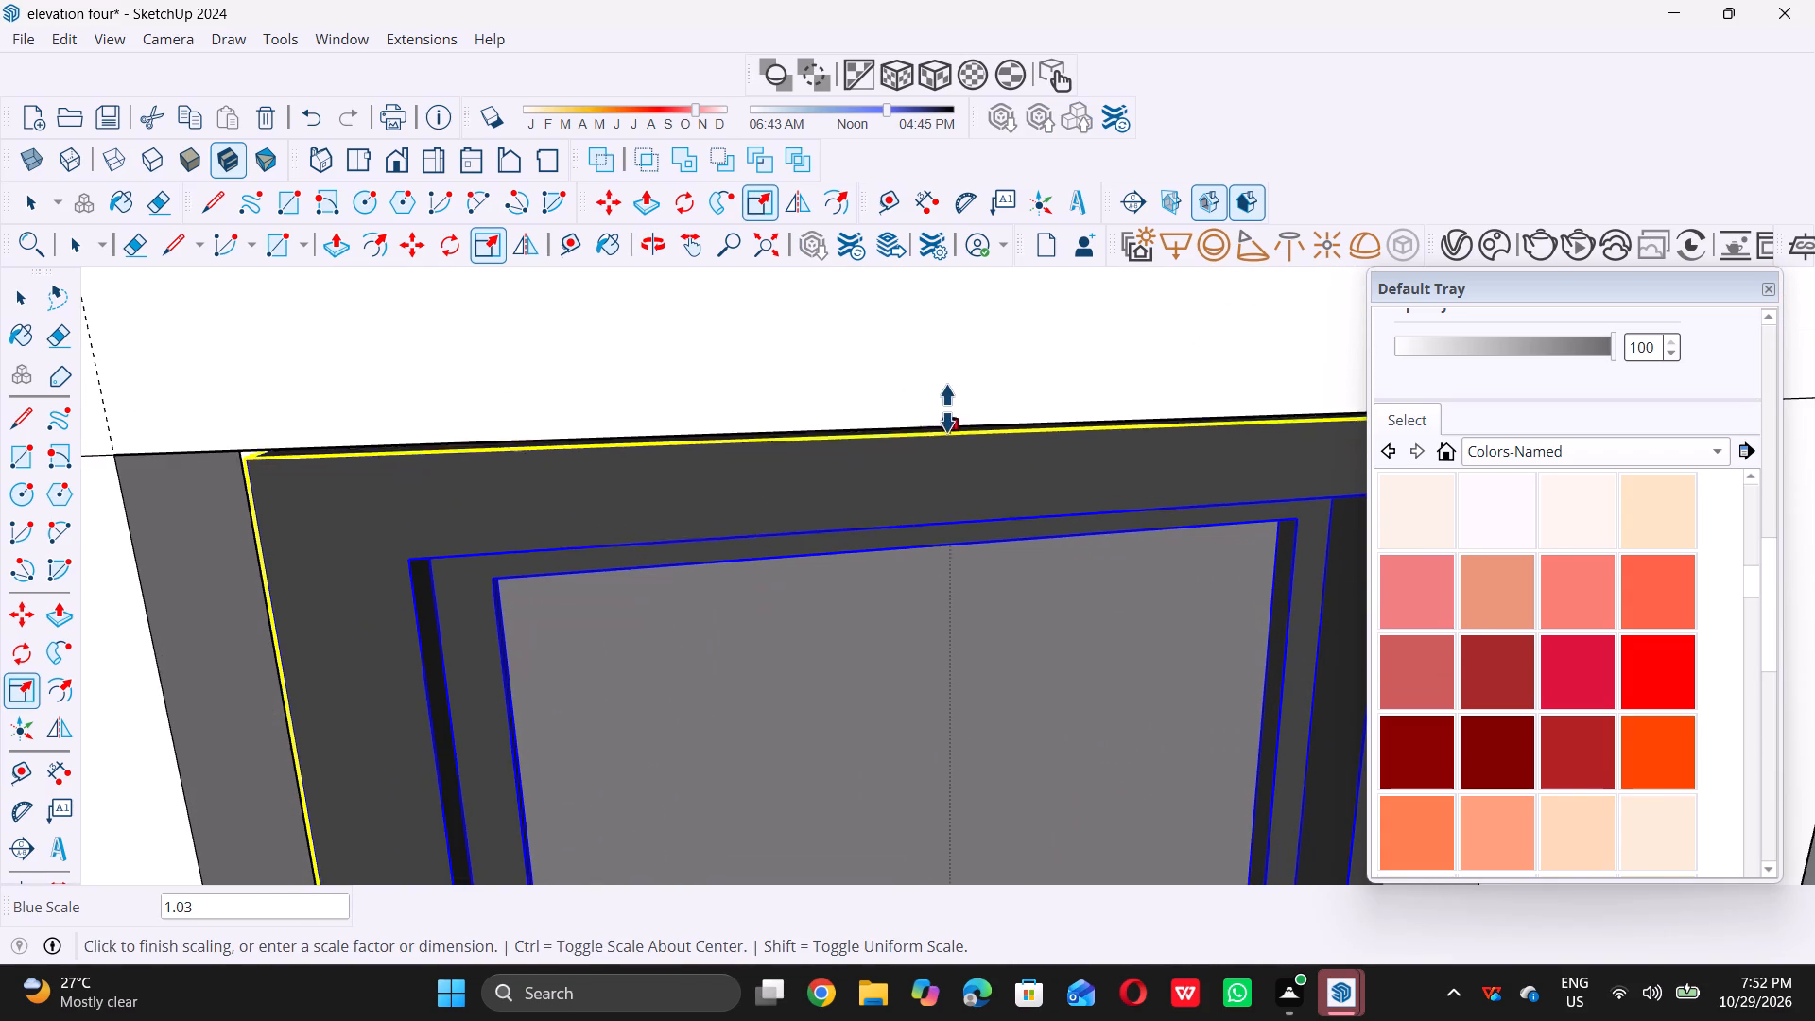
double_click(950, 406)
key("space")
Deselect the resized window and examine the top storey's central windows and roof slab from both sides of the facade.
scroll(950, 416, "down", 3)
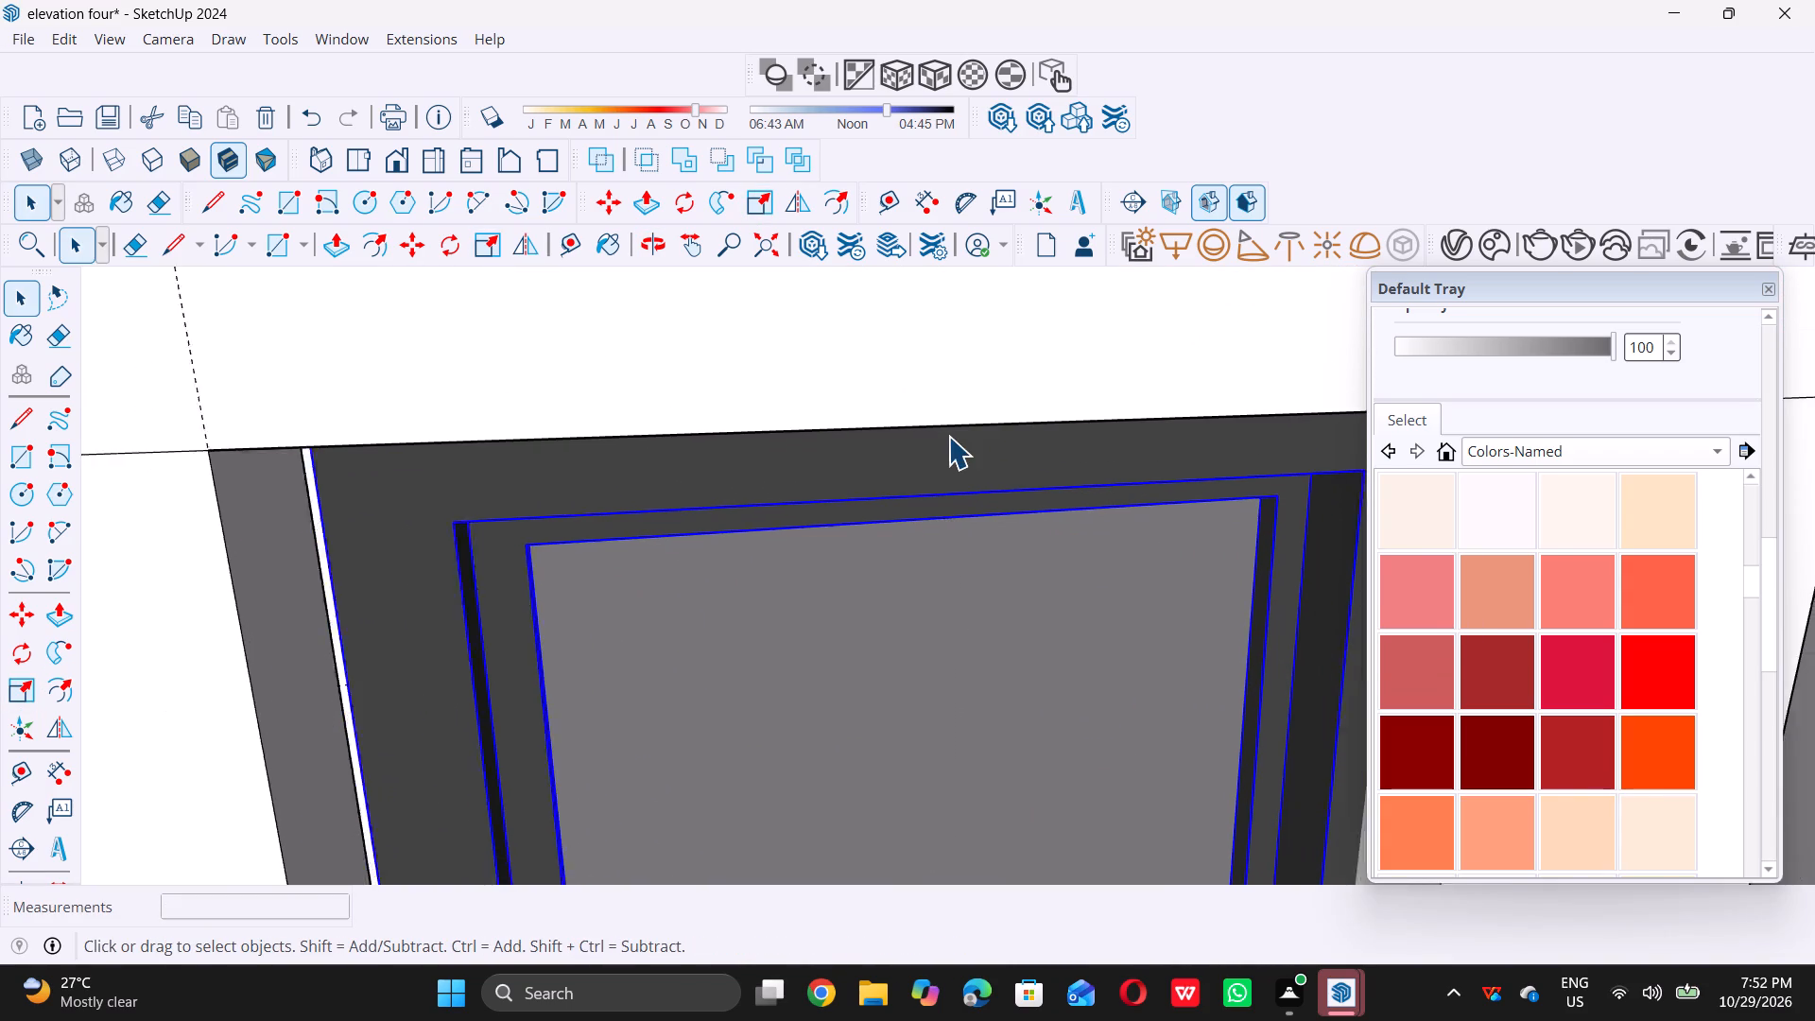
scroll(948, 436, "down", 15)
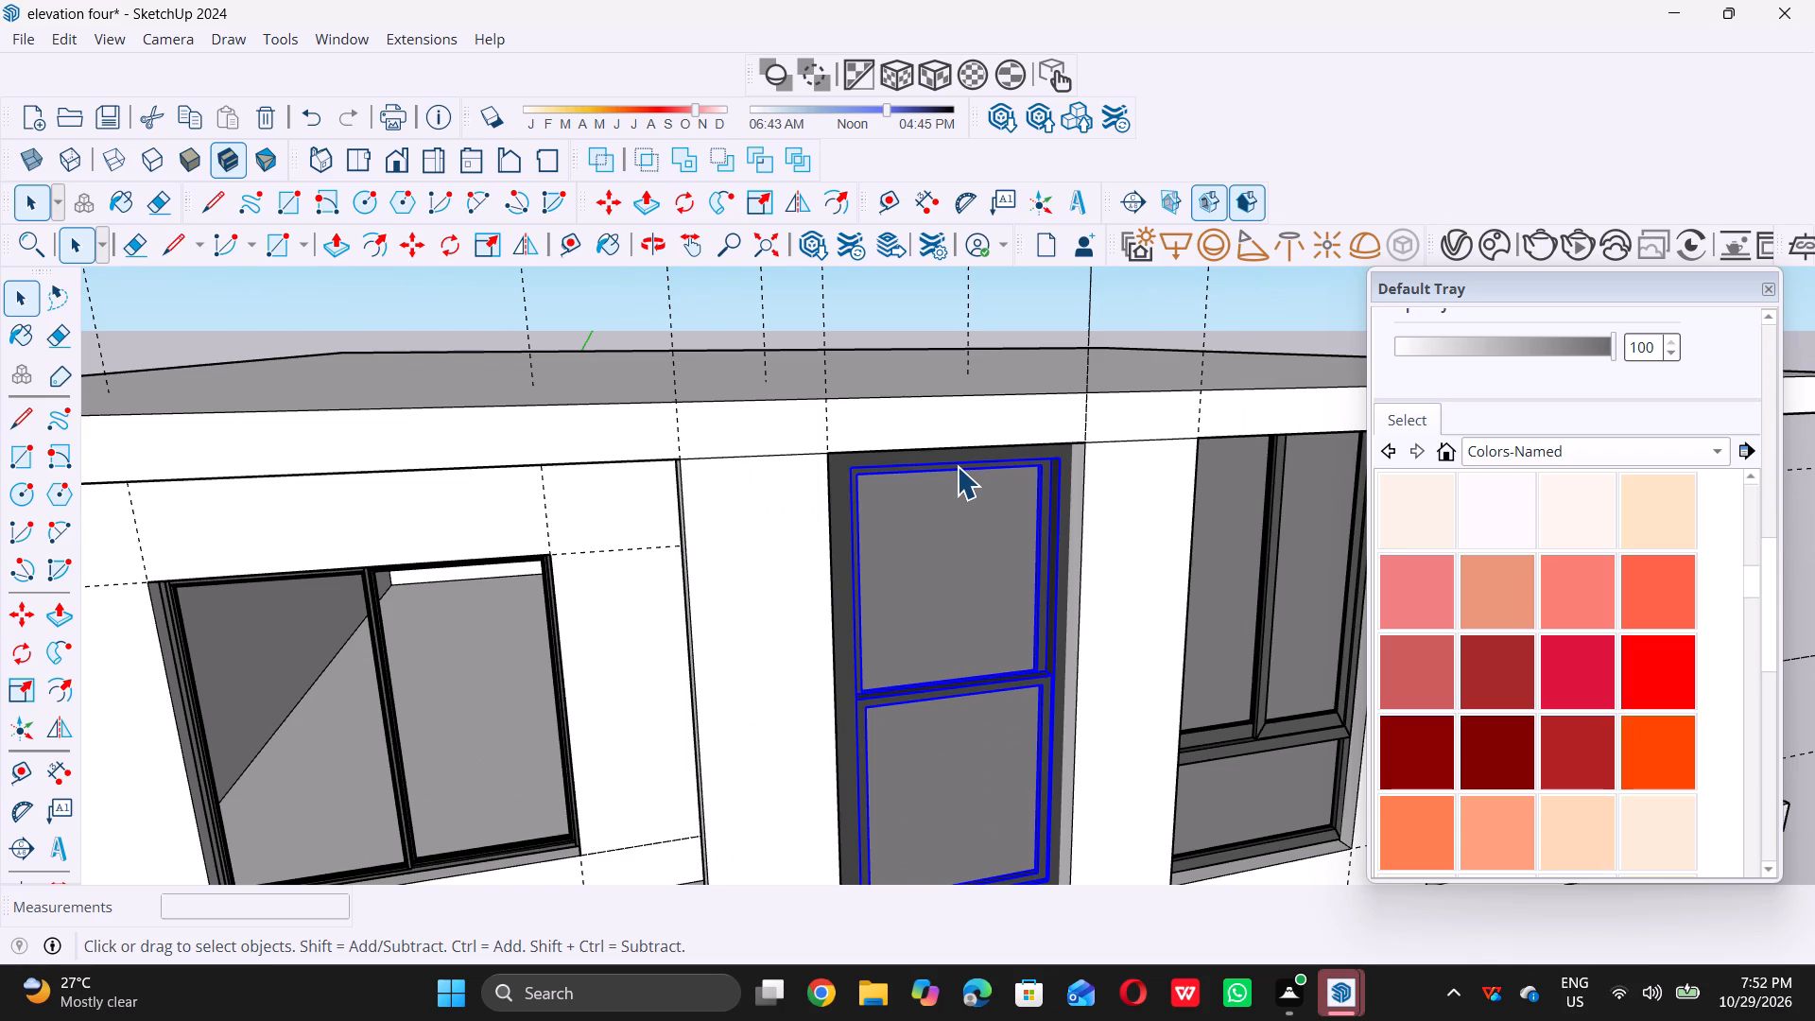
key("space")
scroll(820, 414, "down", 12)
scroll(899, 502, "down", 5)
scroll(881, 528, "down", 20)
scroll(881, 528, "down", 11)
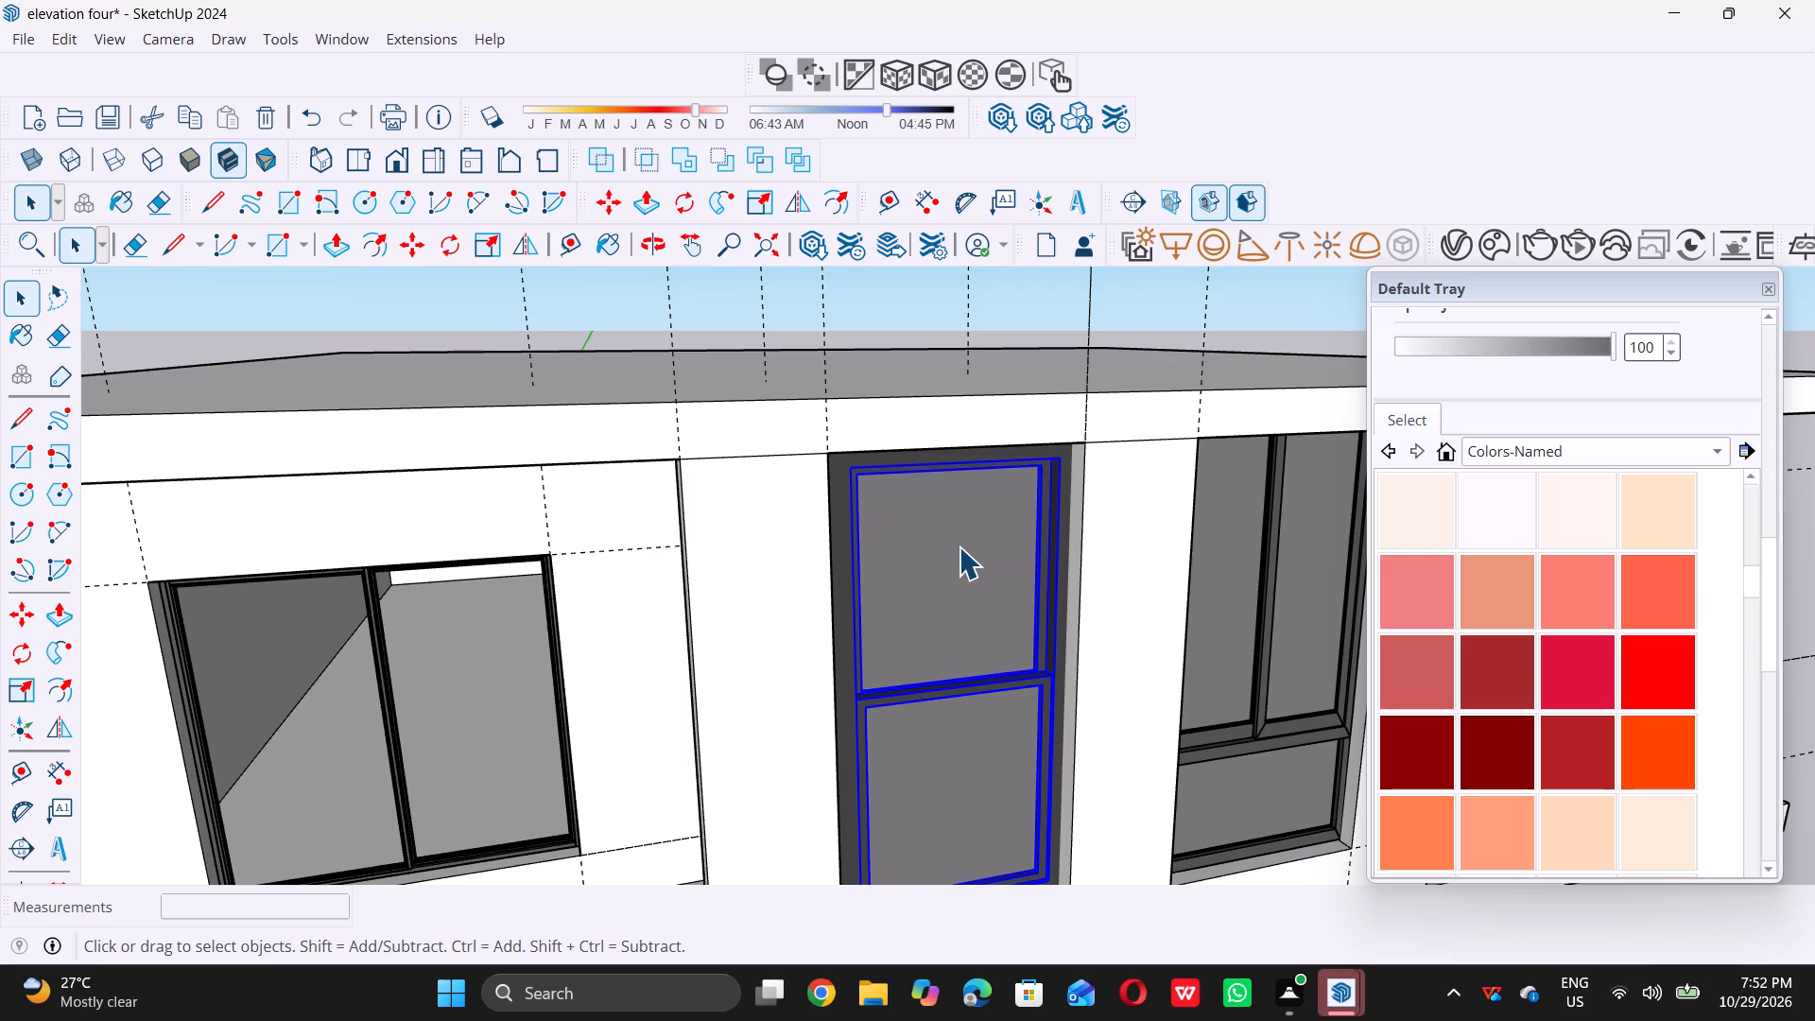
scroll(959, 546, "down", 14)
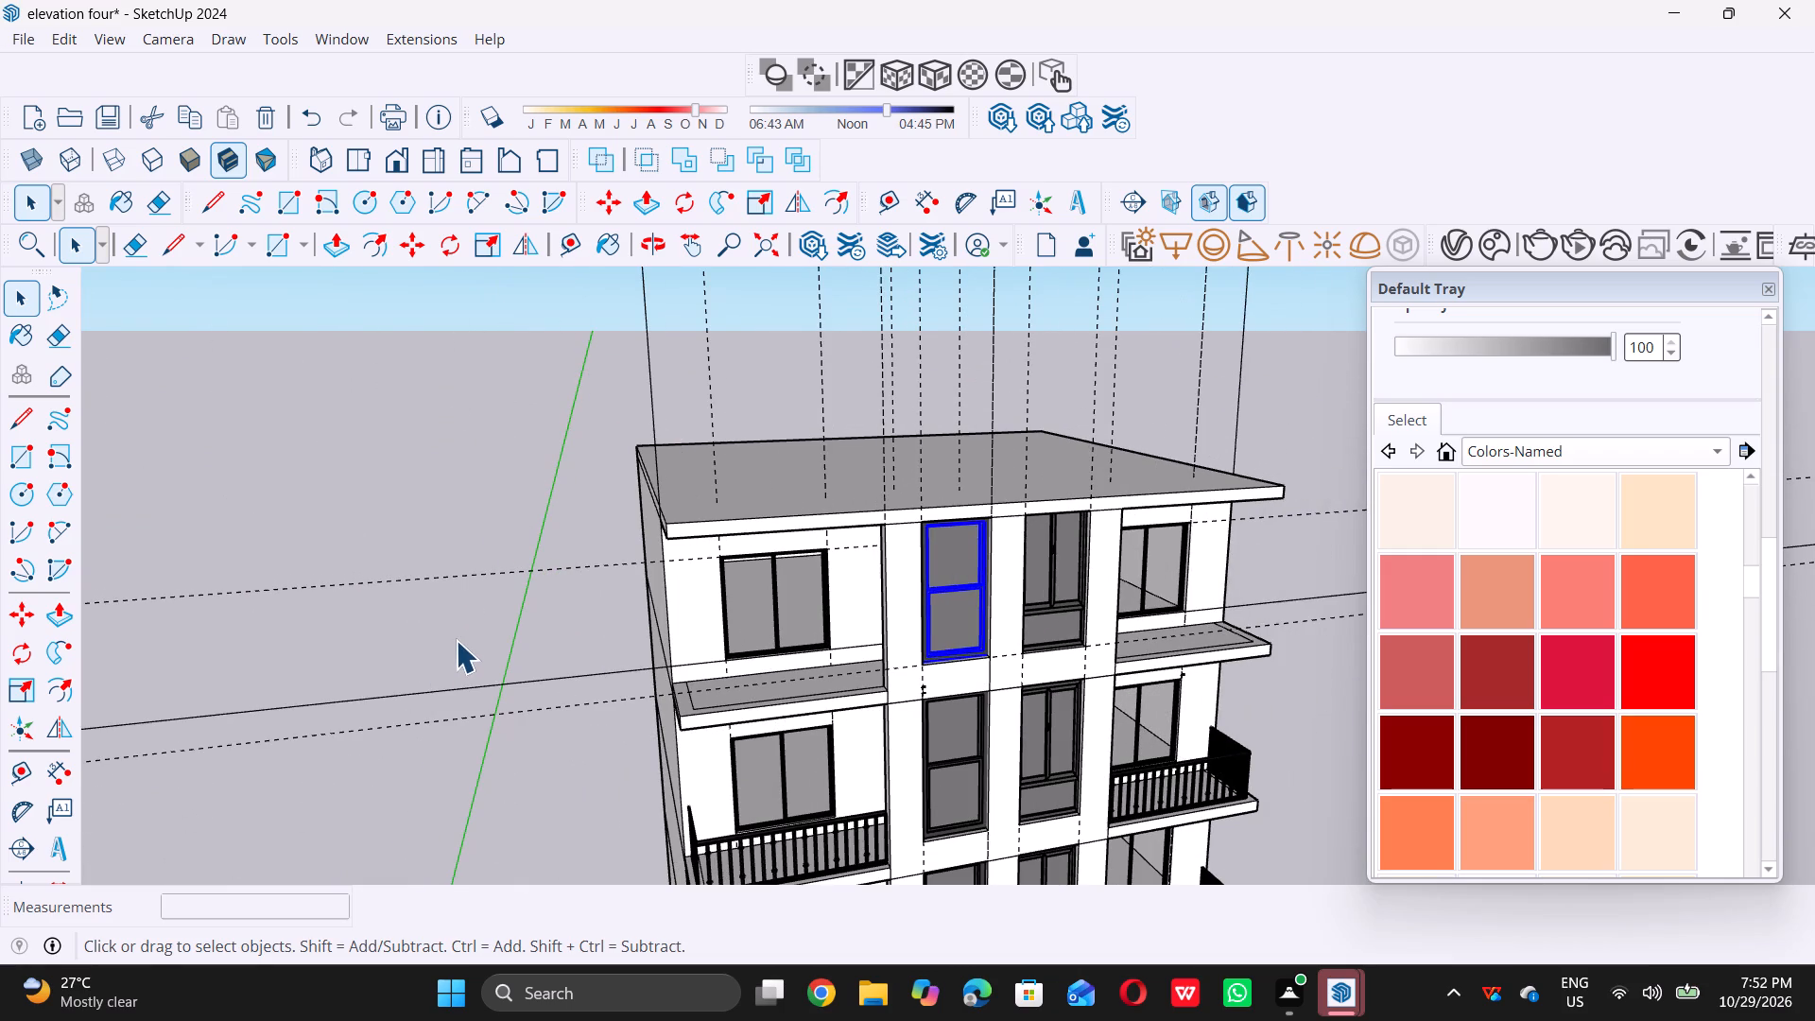
double_click(456, 640)
middle_click_drag(1148, 626, 788, 664)
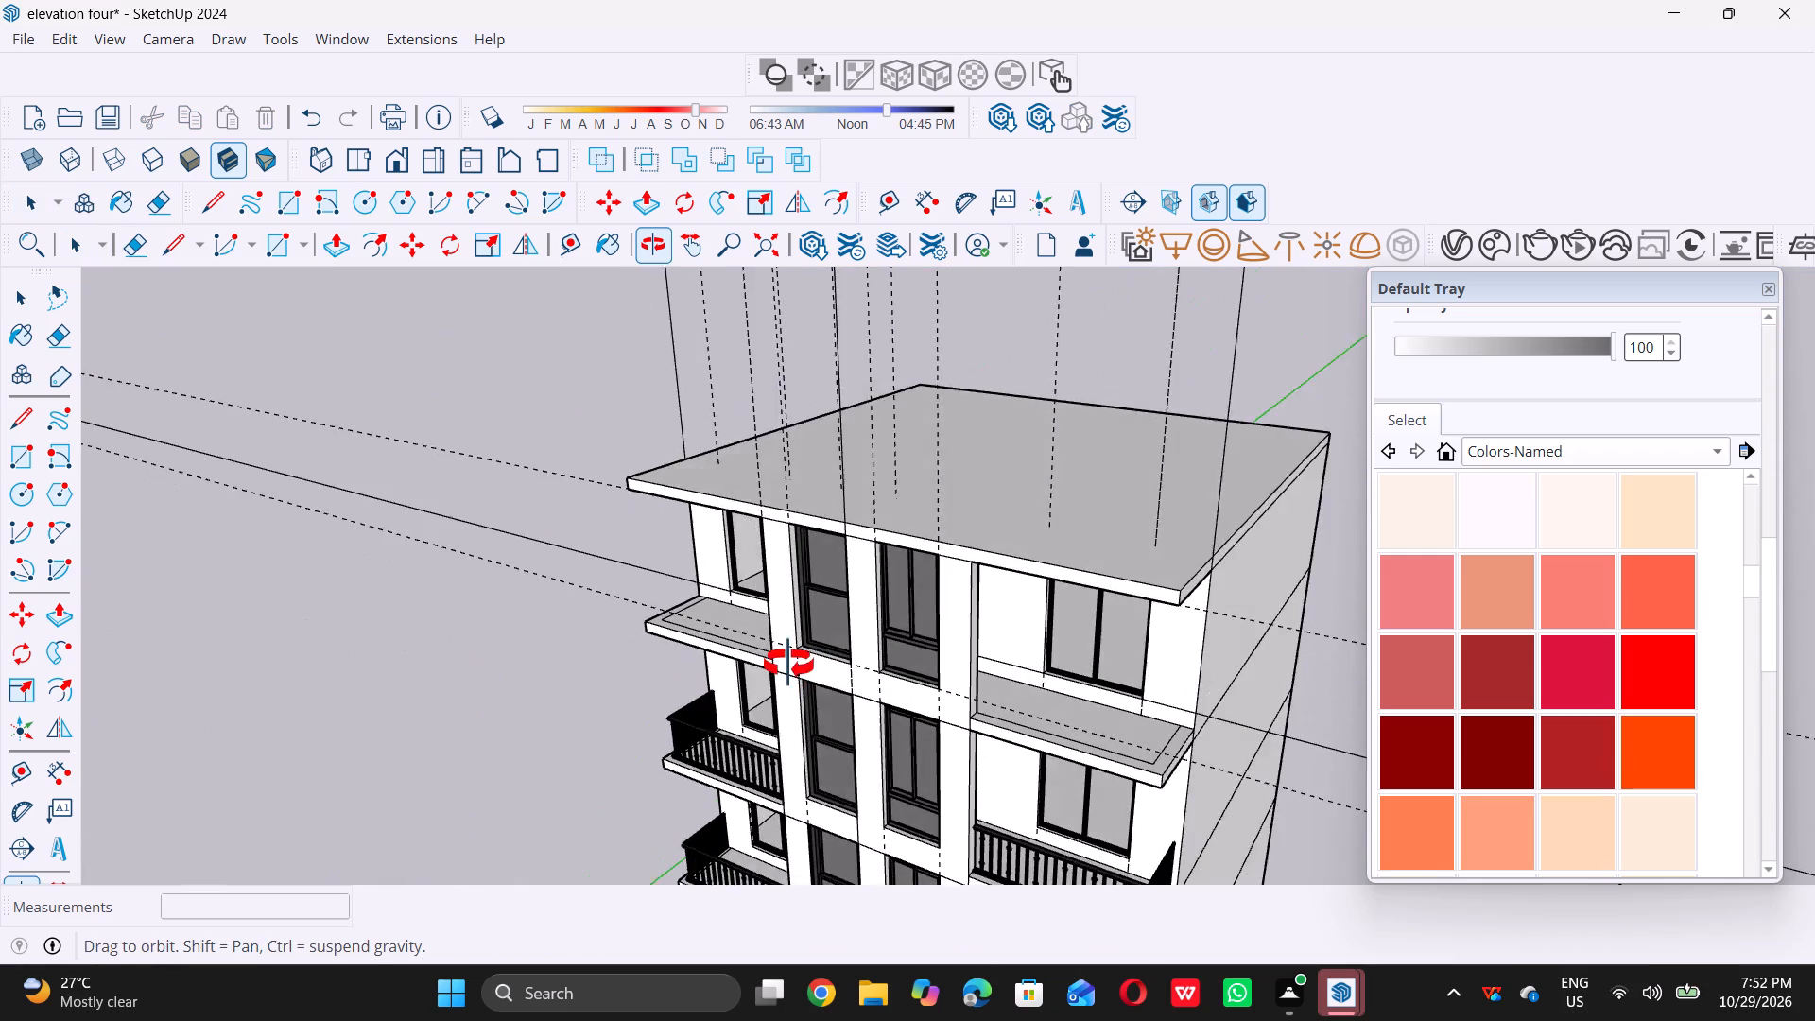
middle_click_drag(788, 664, 1090, 619)
scroll(998, 593, "down", 5)
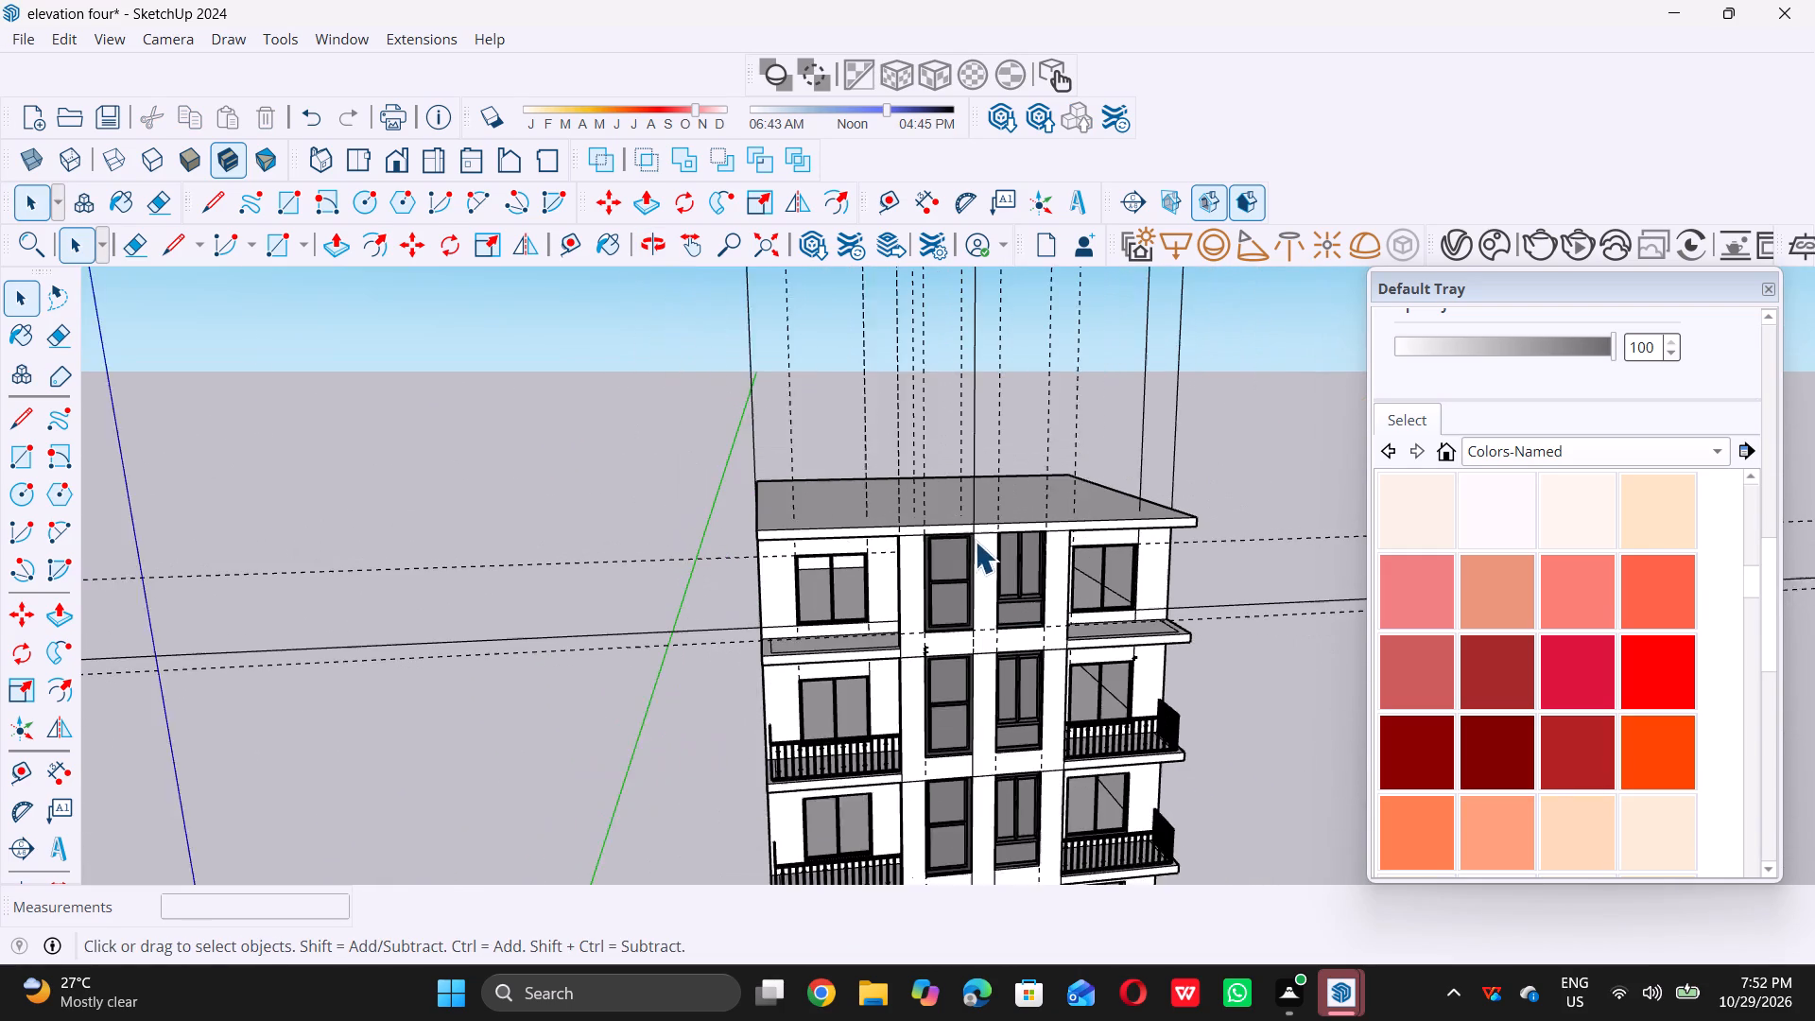
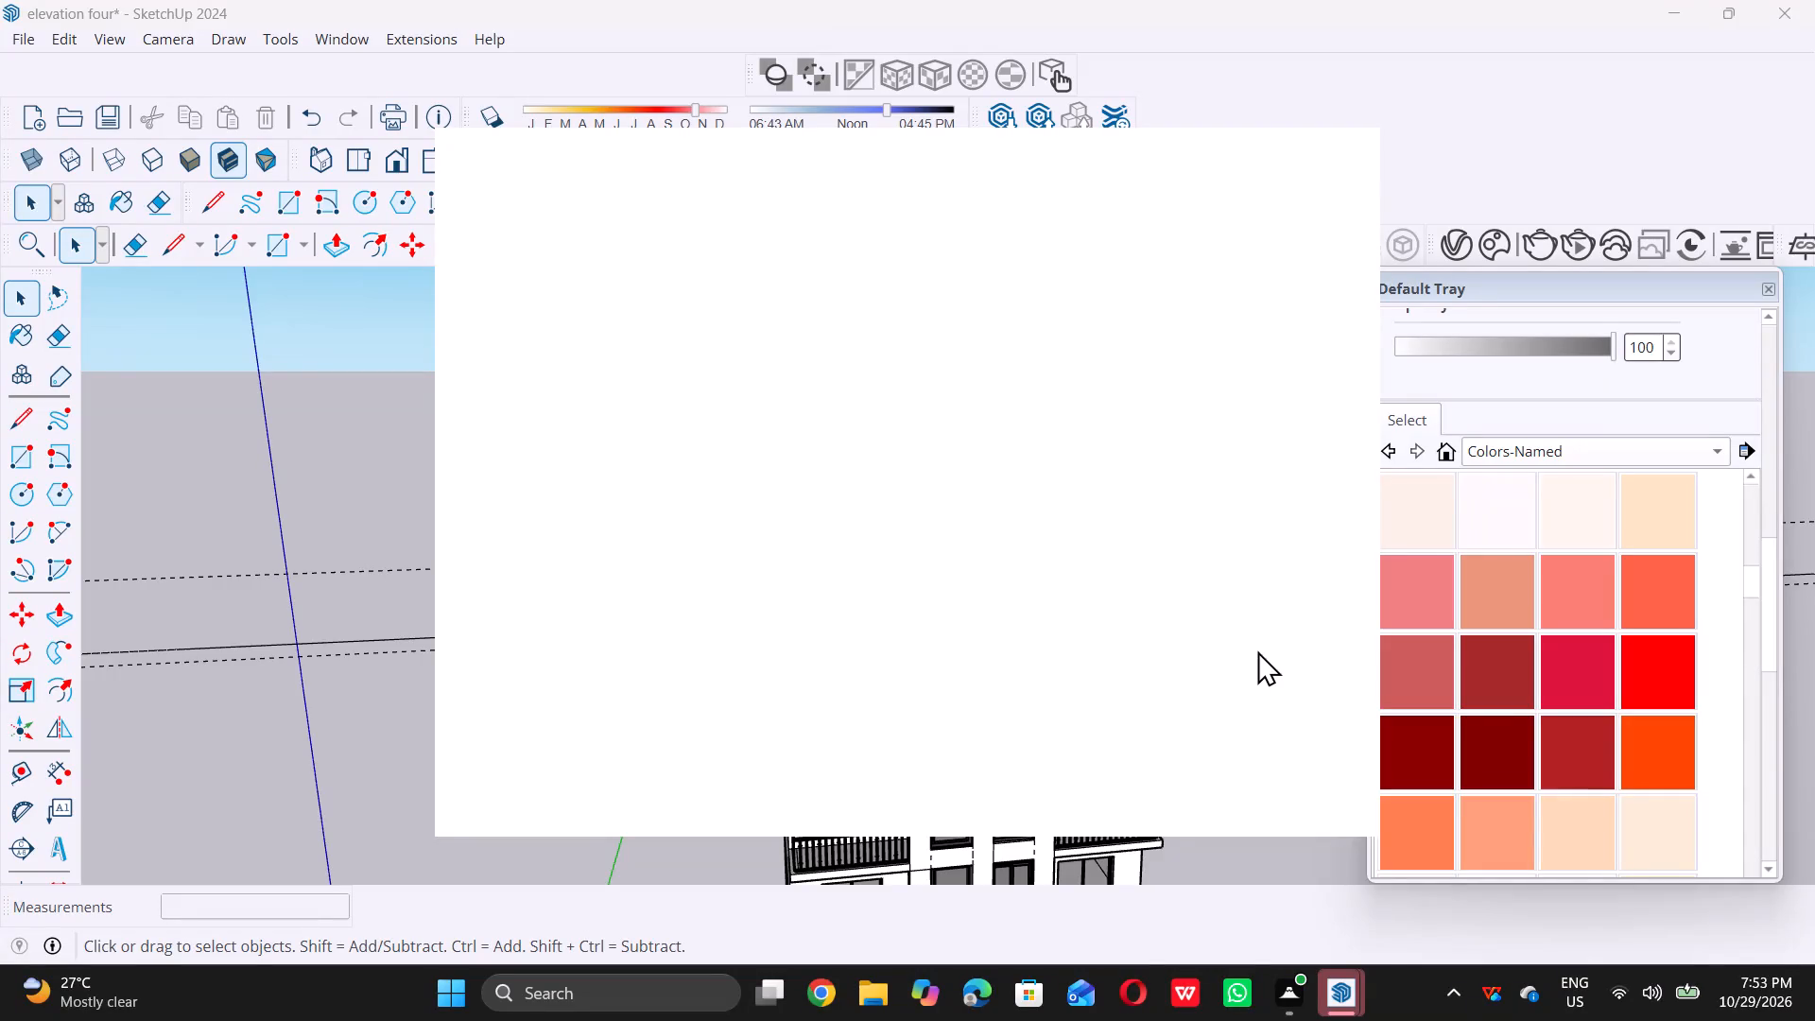
Copy the fourth-floor railing at the front facade's left balcony straight up about 10' 9" onto the top-floor balcony slab.
left_click(1406, 893)
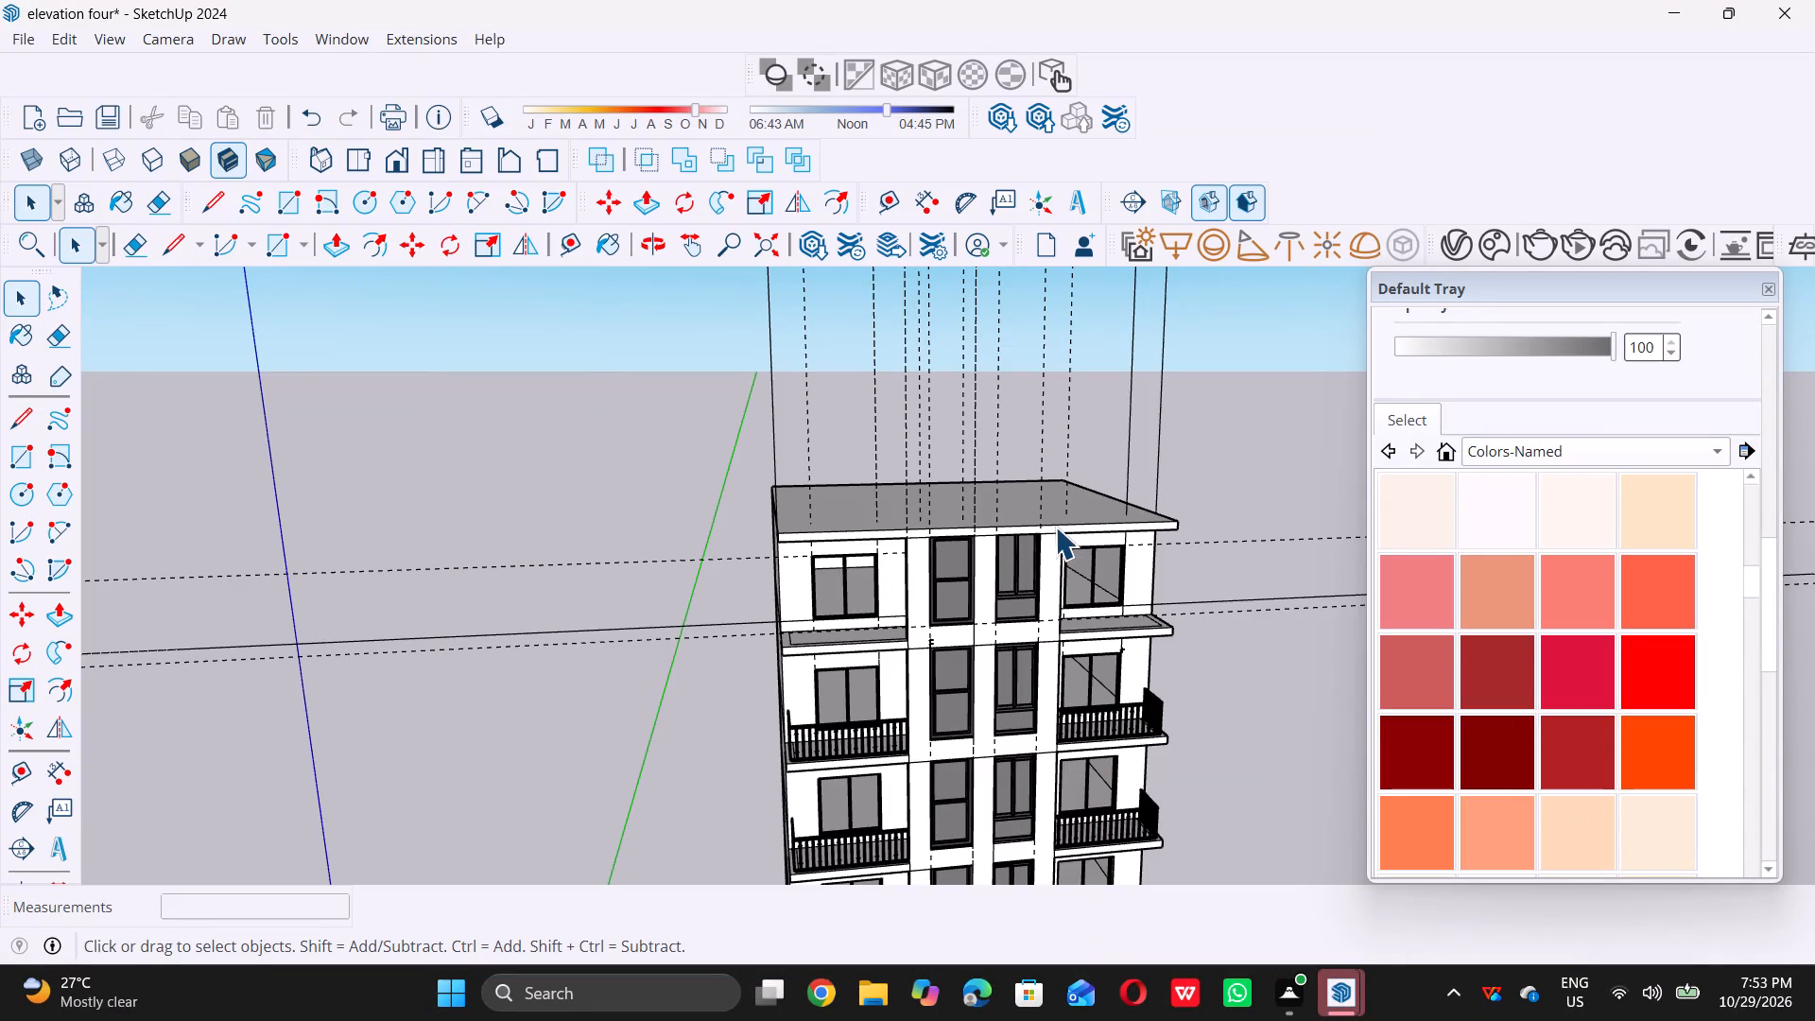
scroll(889, 486, "down", 5)
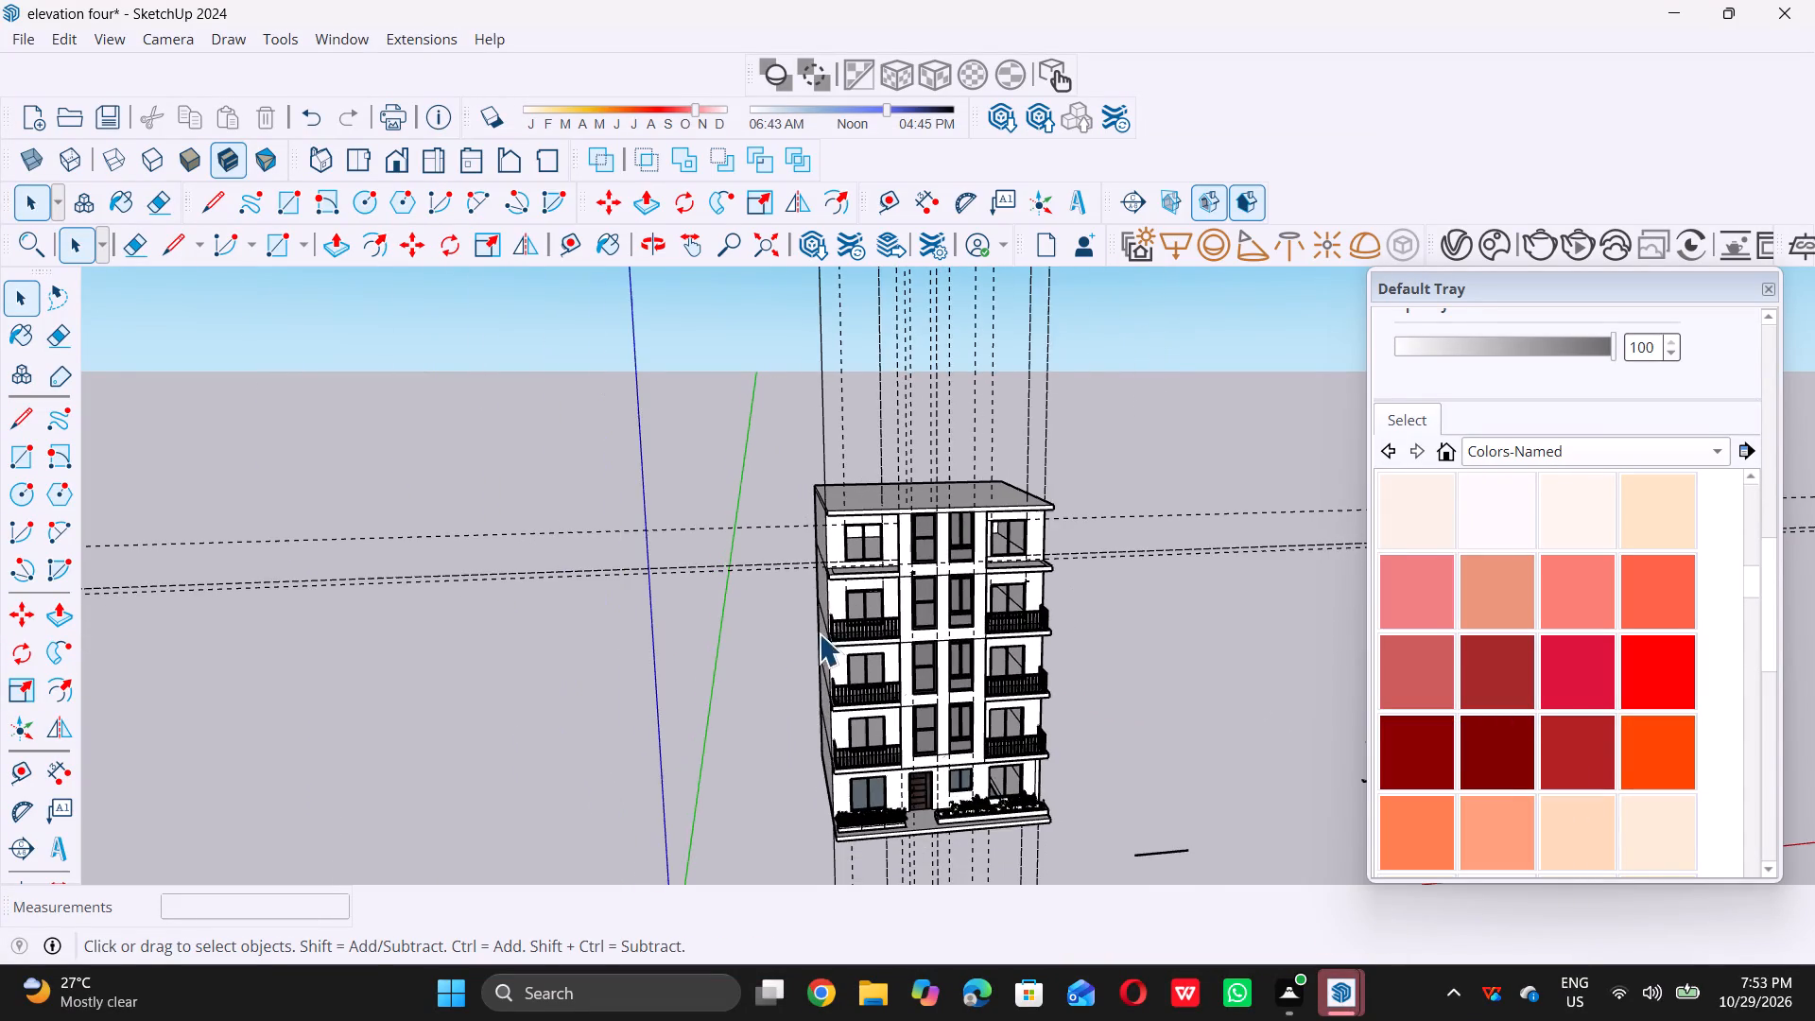
middle_click_drag(818, 636, 1063, 648)
scroll(807, 637, "up", 5)
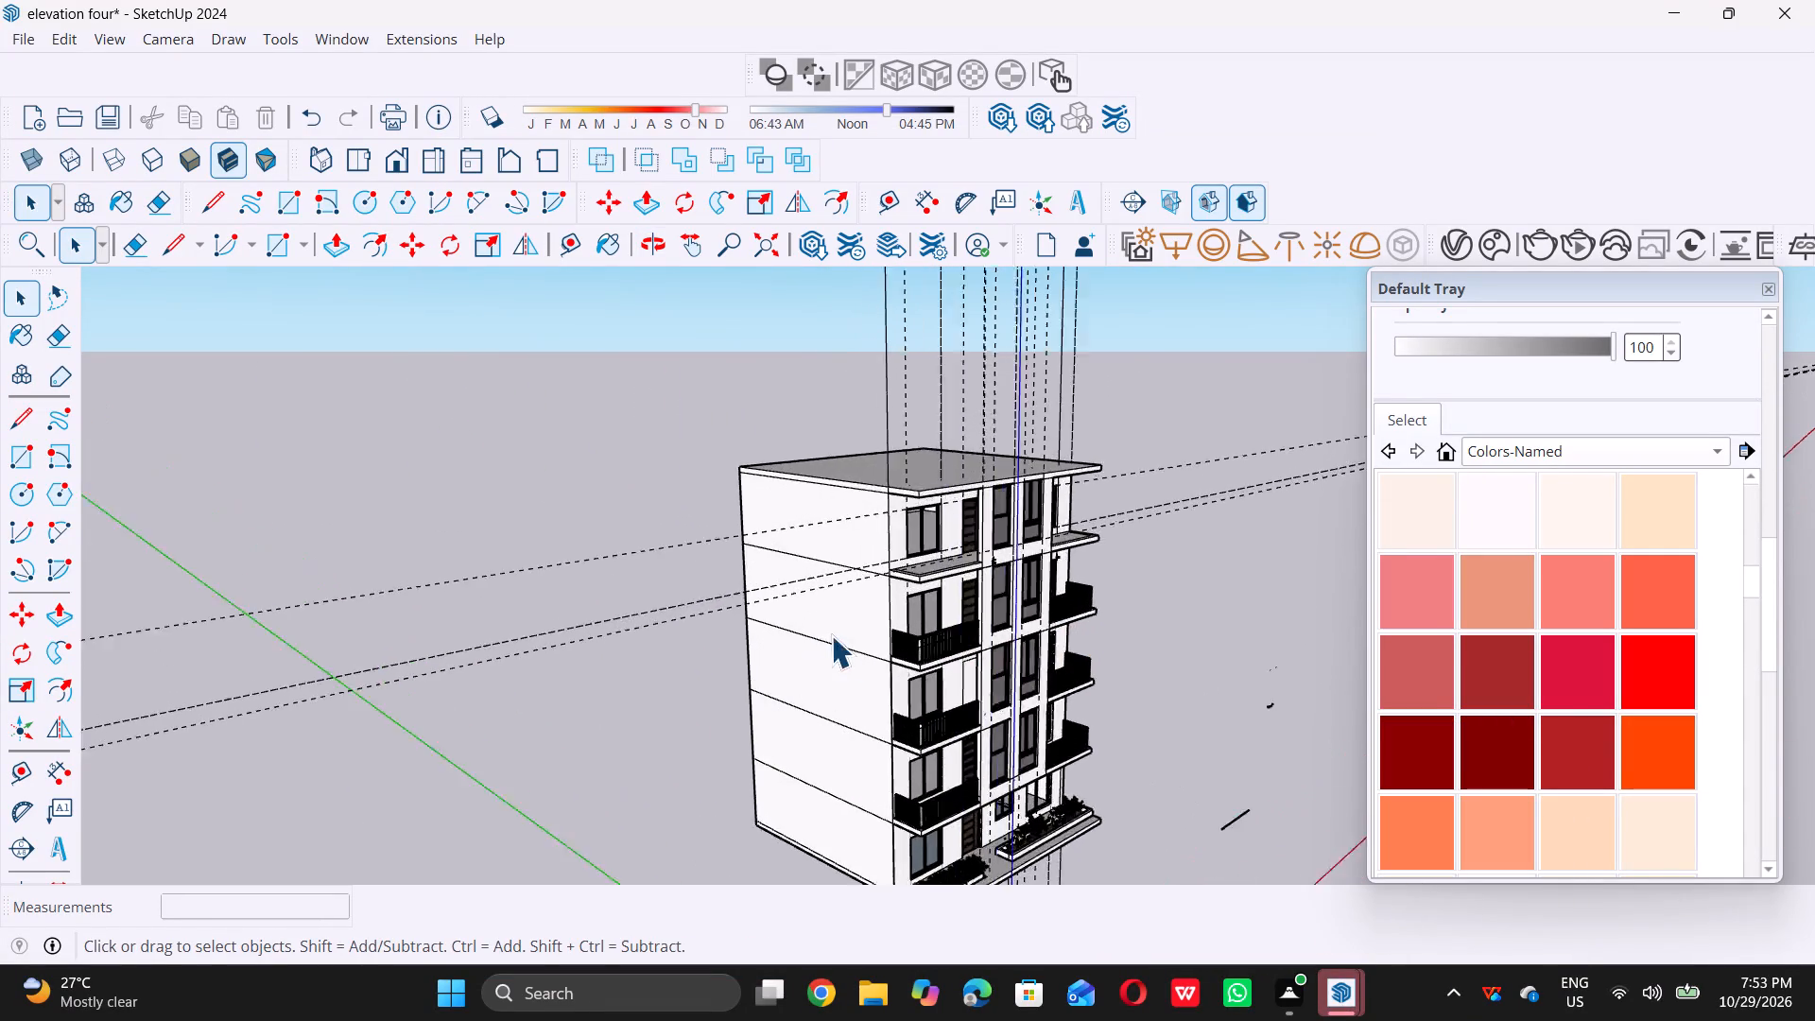
scroll(927, 657, "up", 20)
scroll(927, 657, "up", 15)
left_click(907, 689)
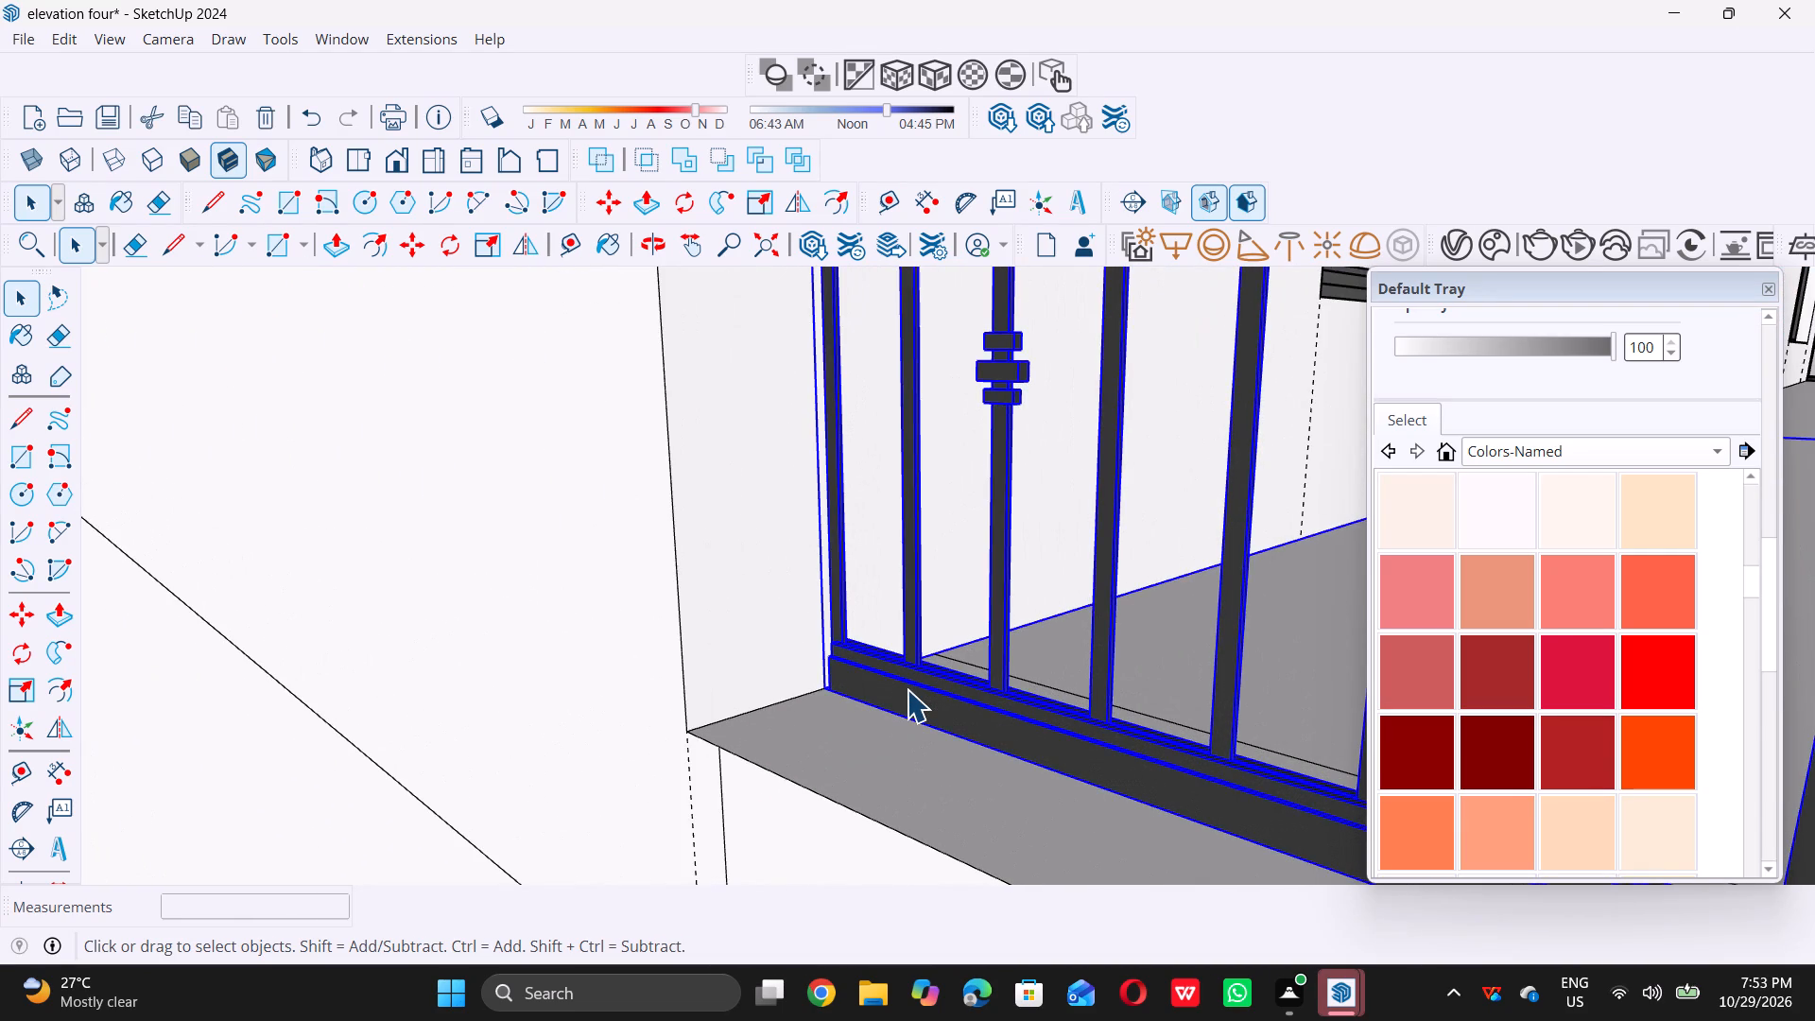
key("m")
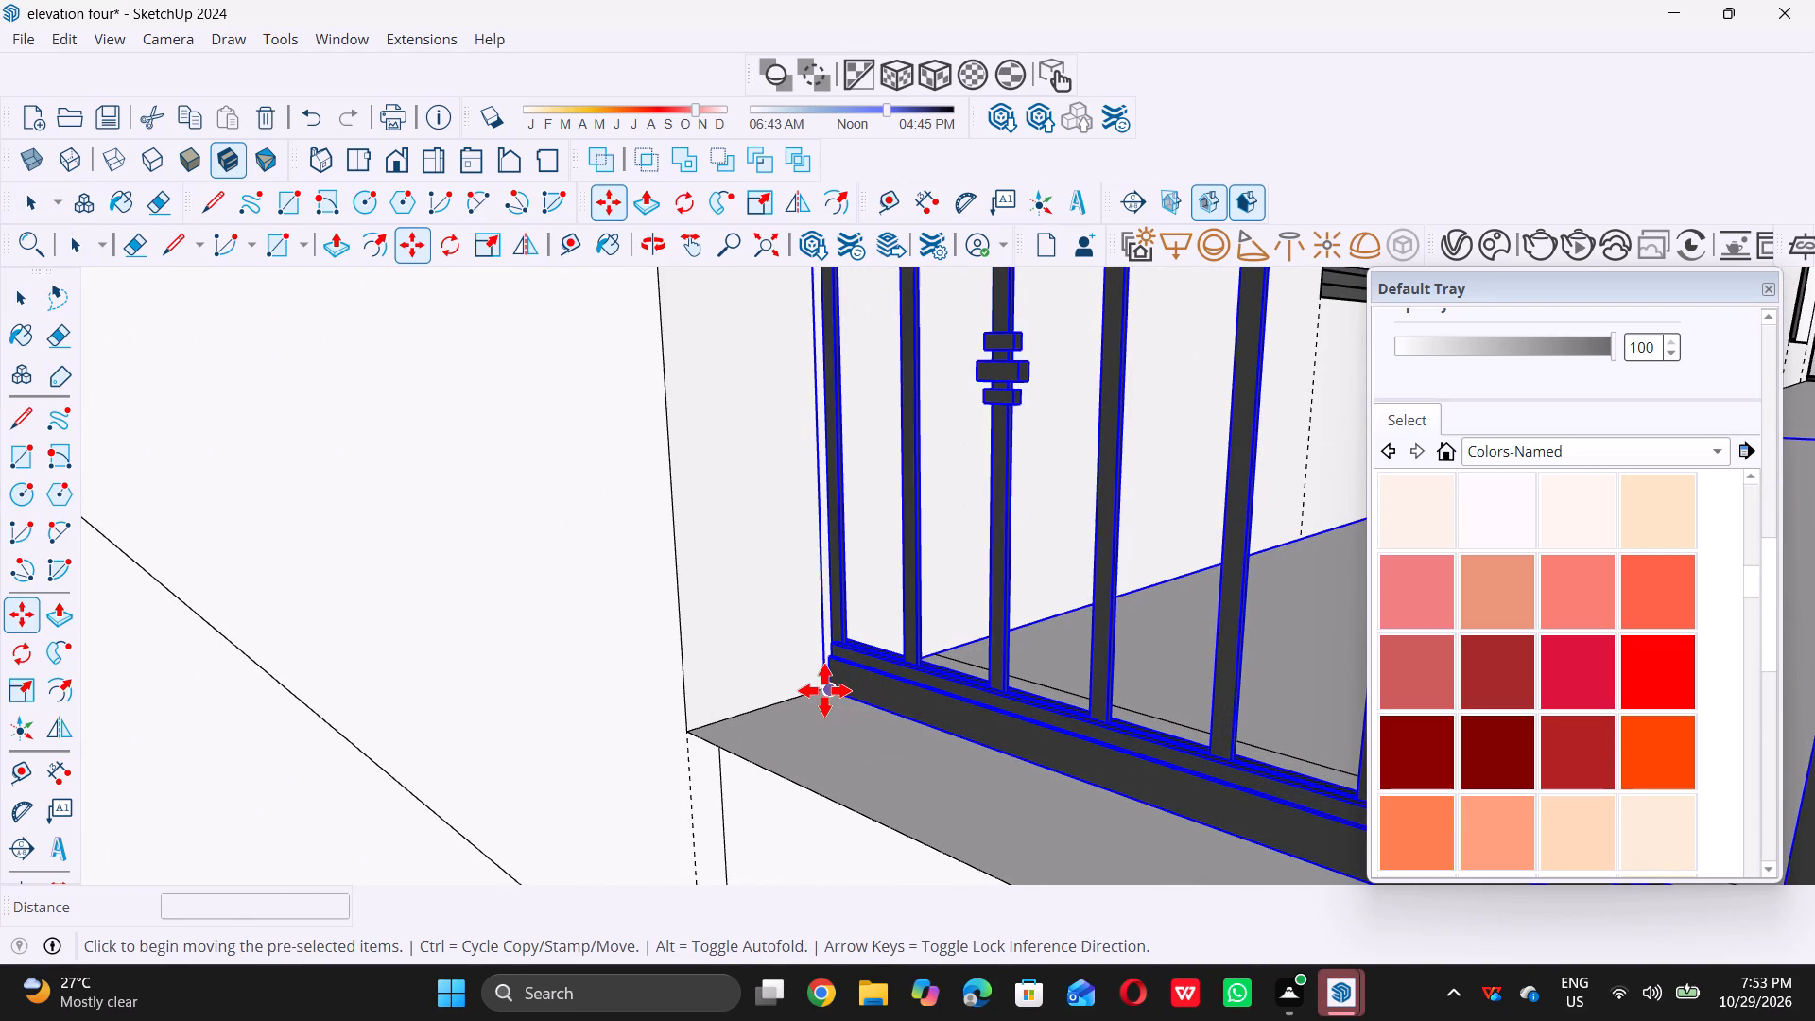
left_click(824, 690)
scroll(824, 690, "down", 15)
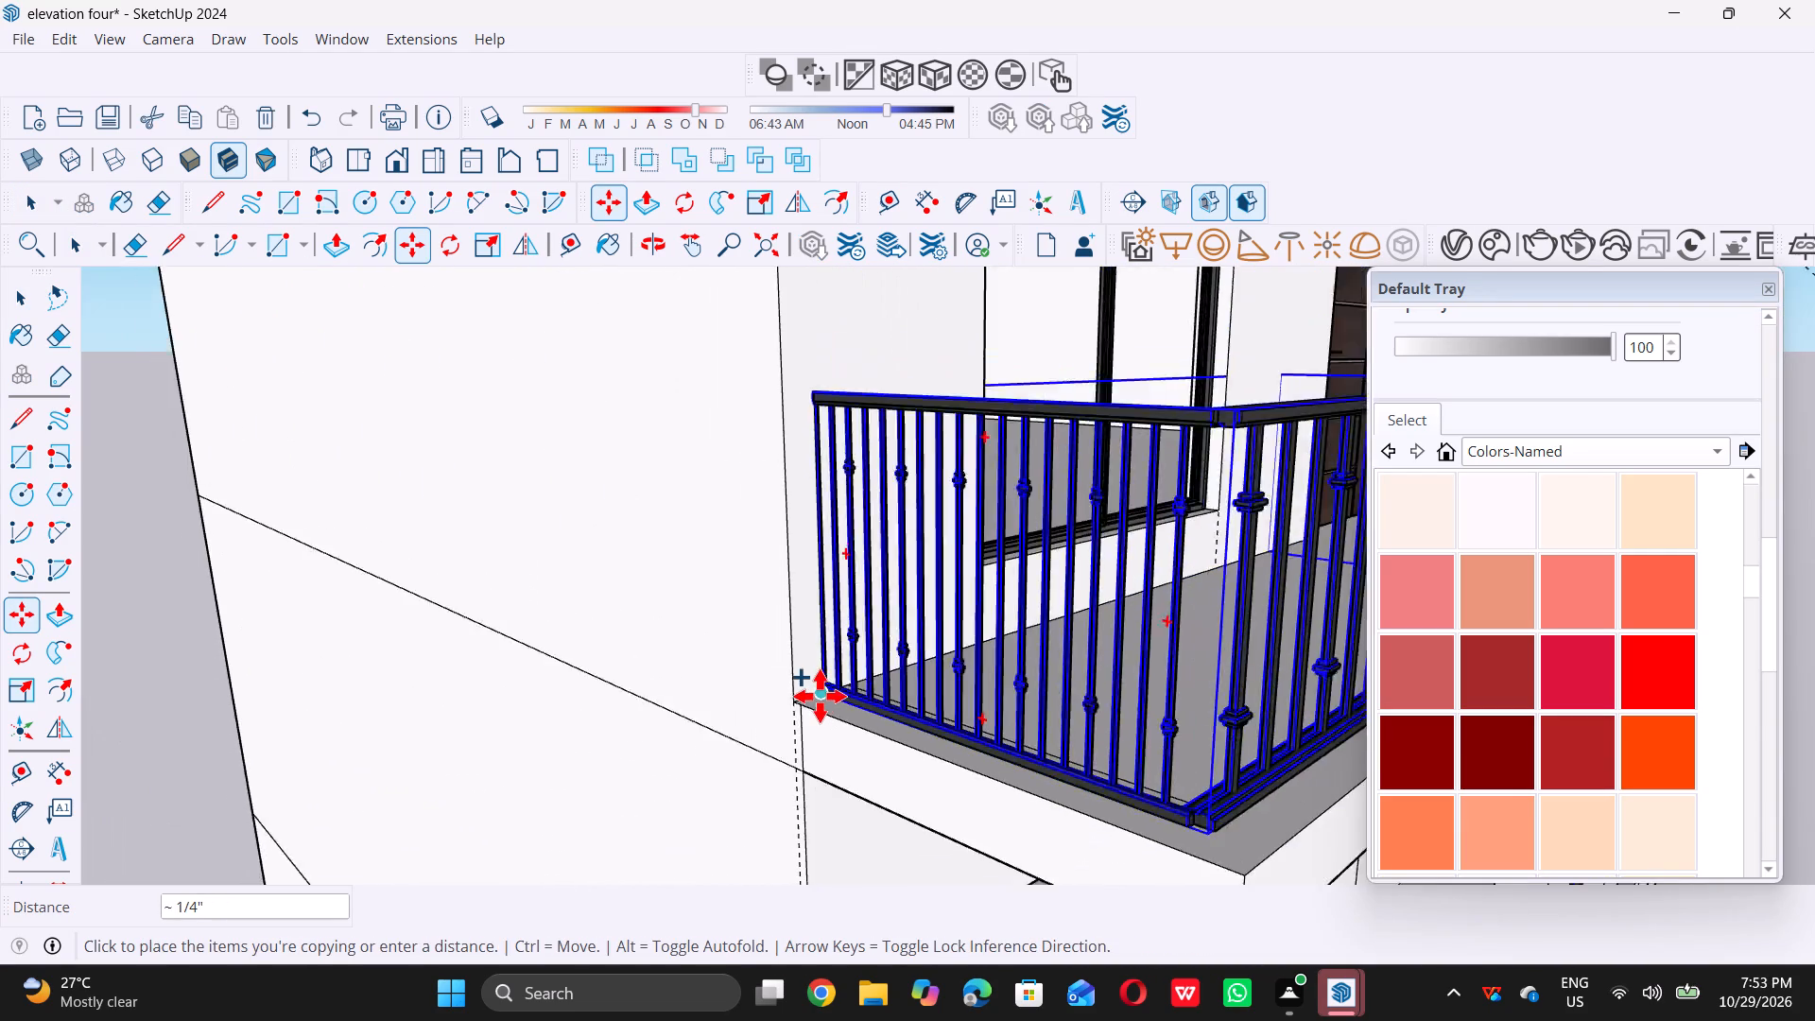
scroll(820, 696, "down", 16)
scroll(835, 481, "up", 5)
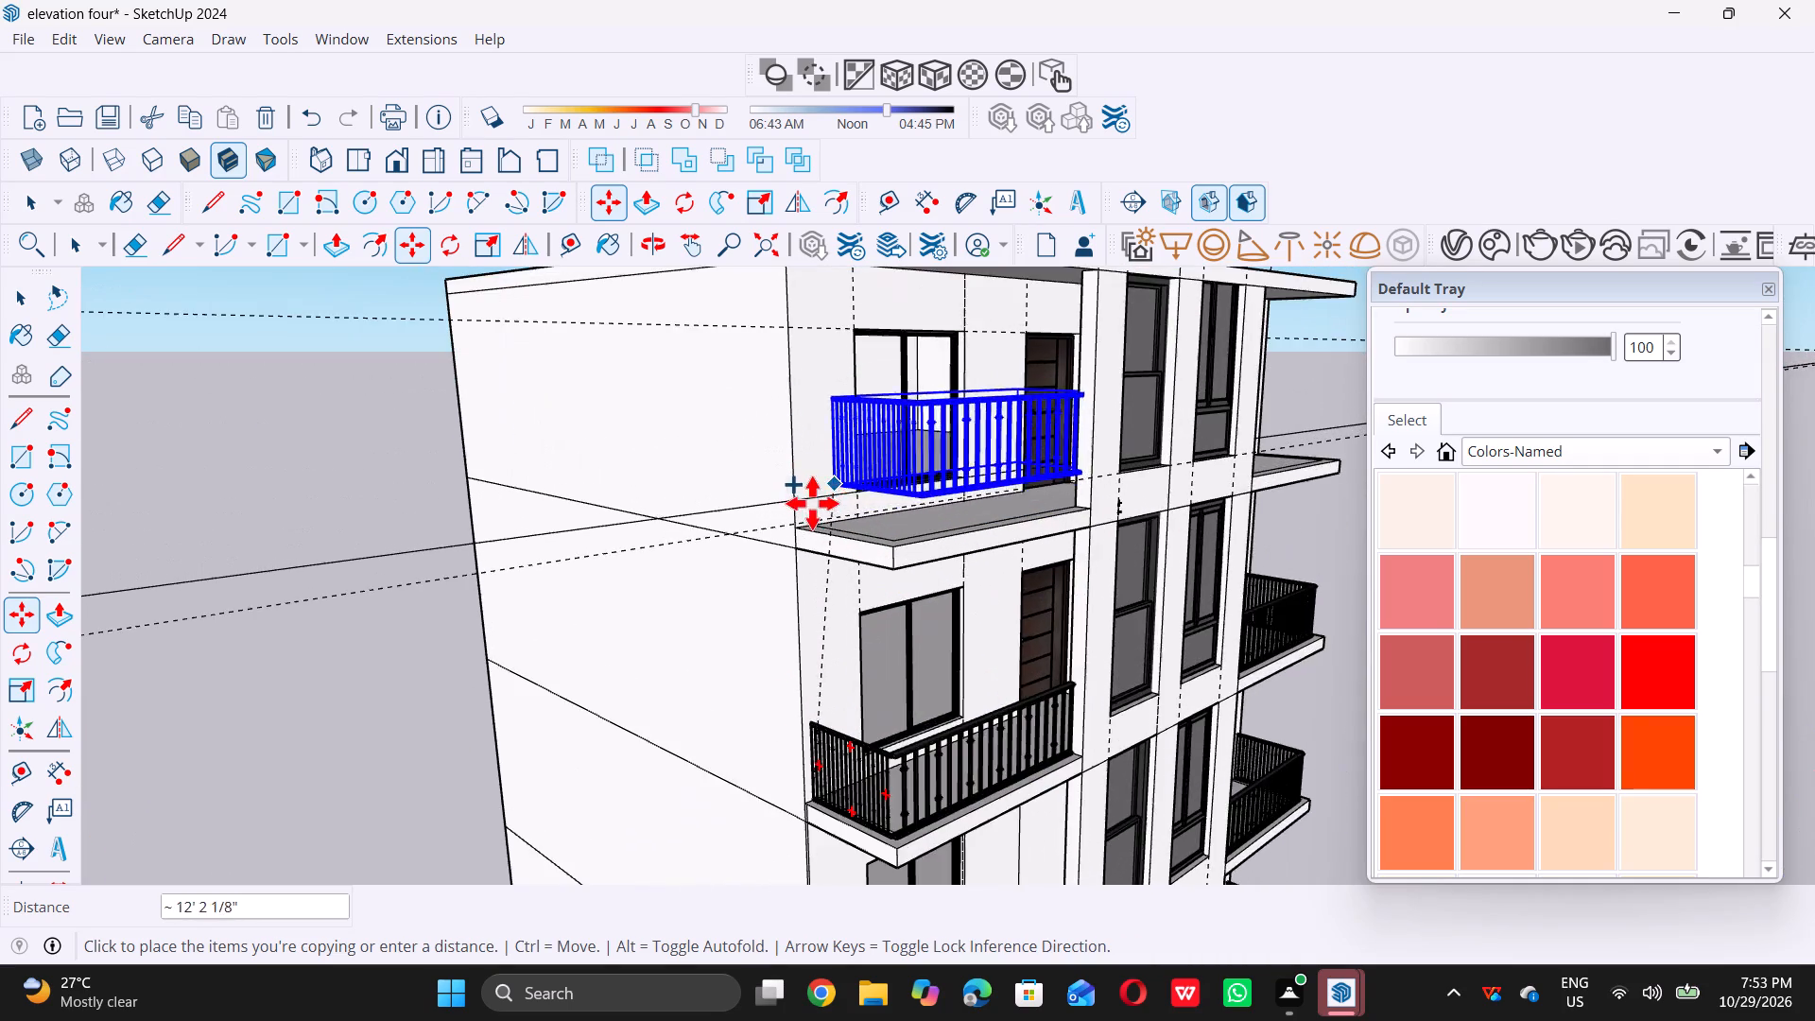
scroll(810, 504, "up", 20)
scroll(810, 504, "up", 4)
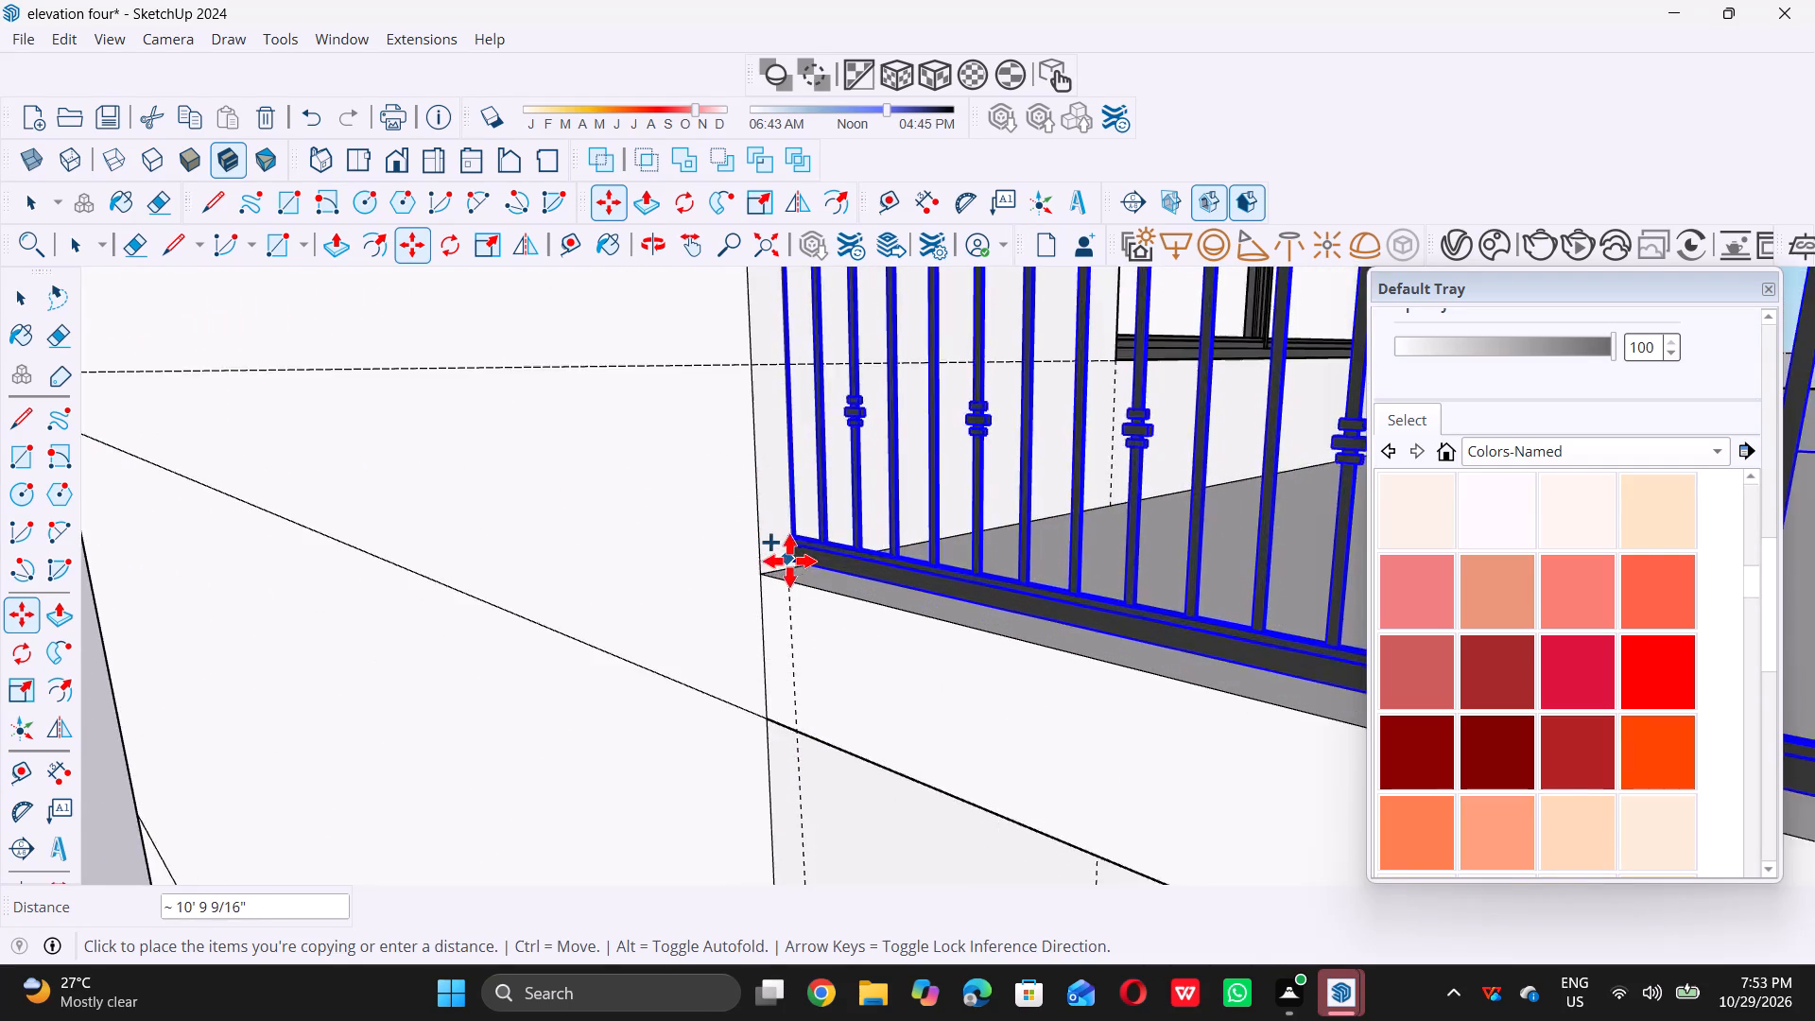
scroll(789, 561, "up", 6)
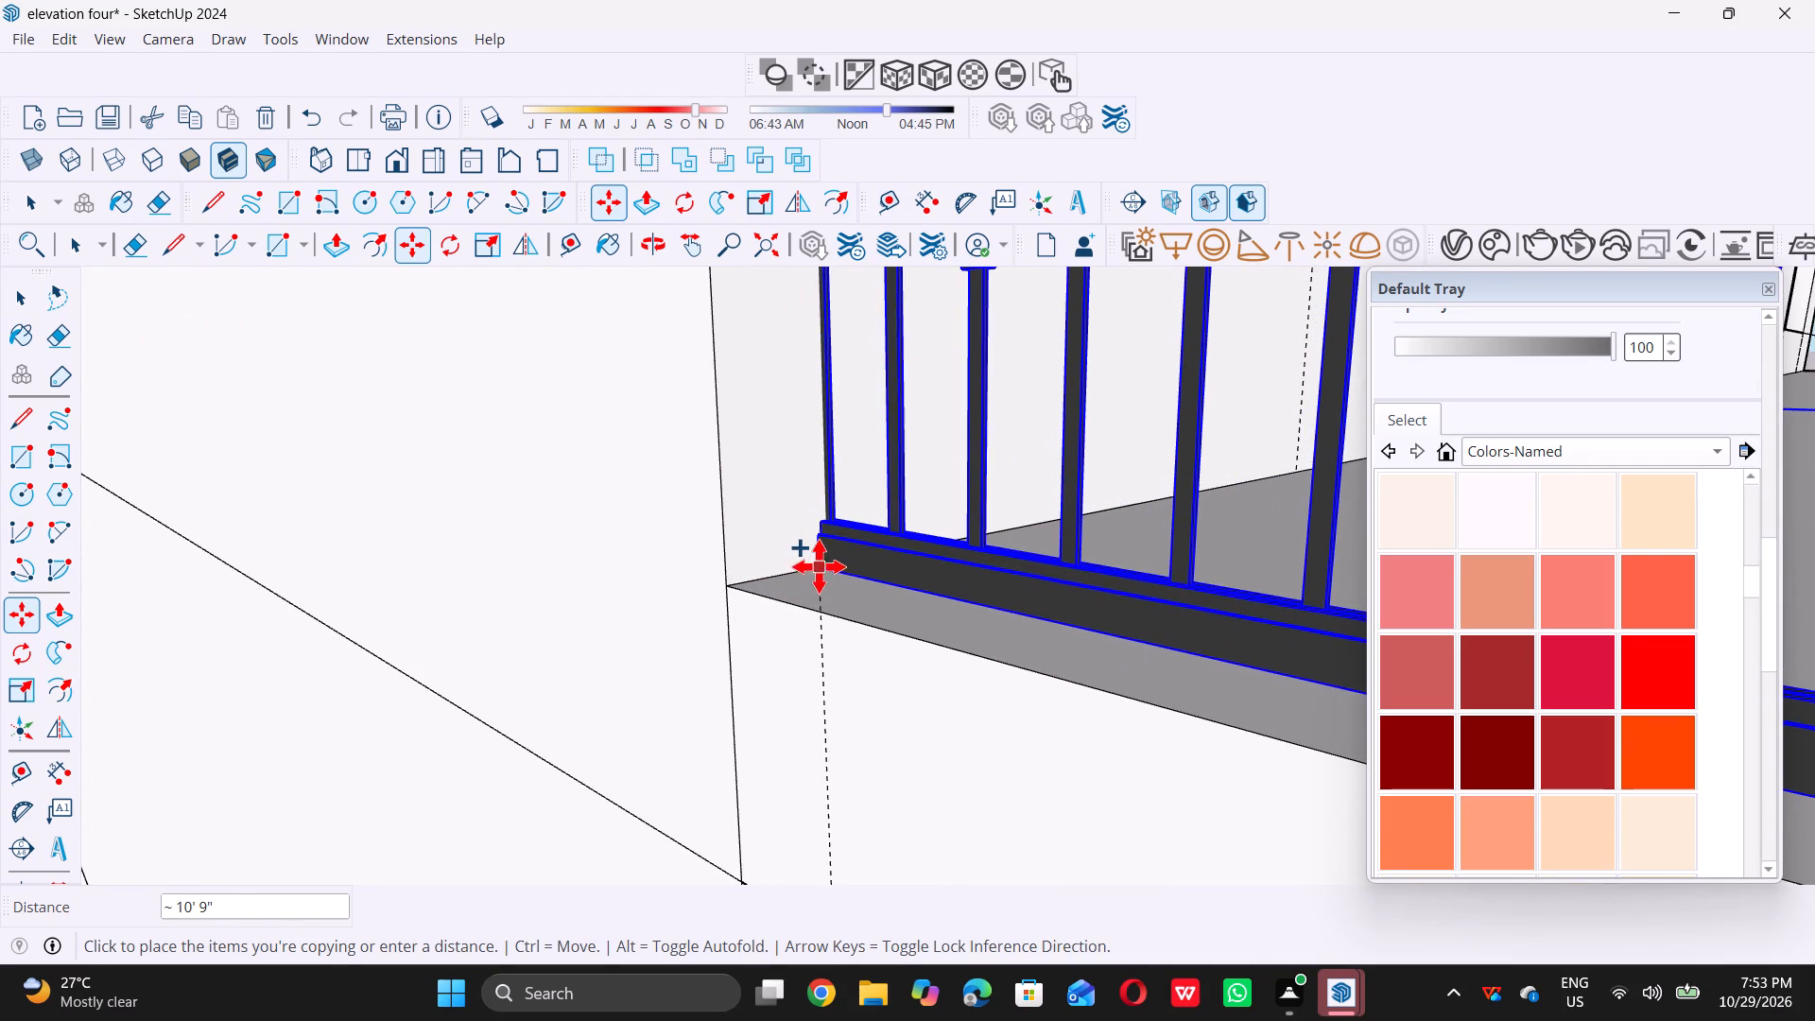
scroll(823, 563, "up", 9)
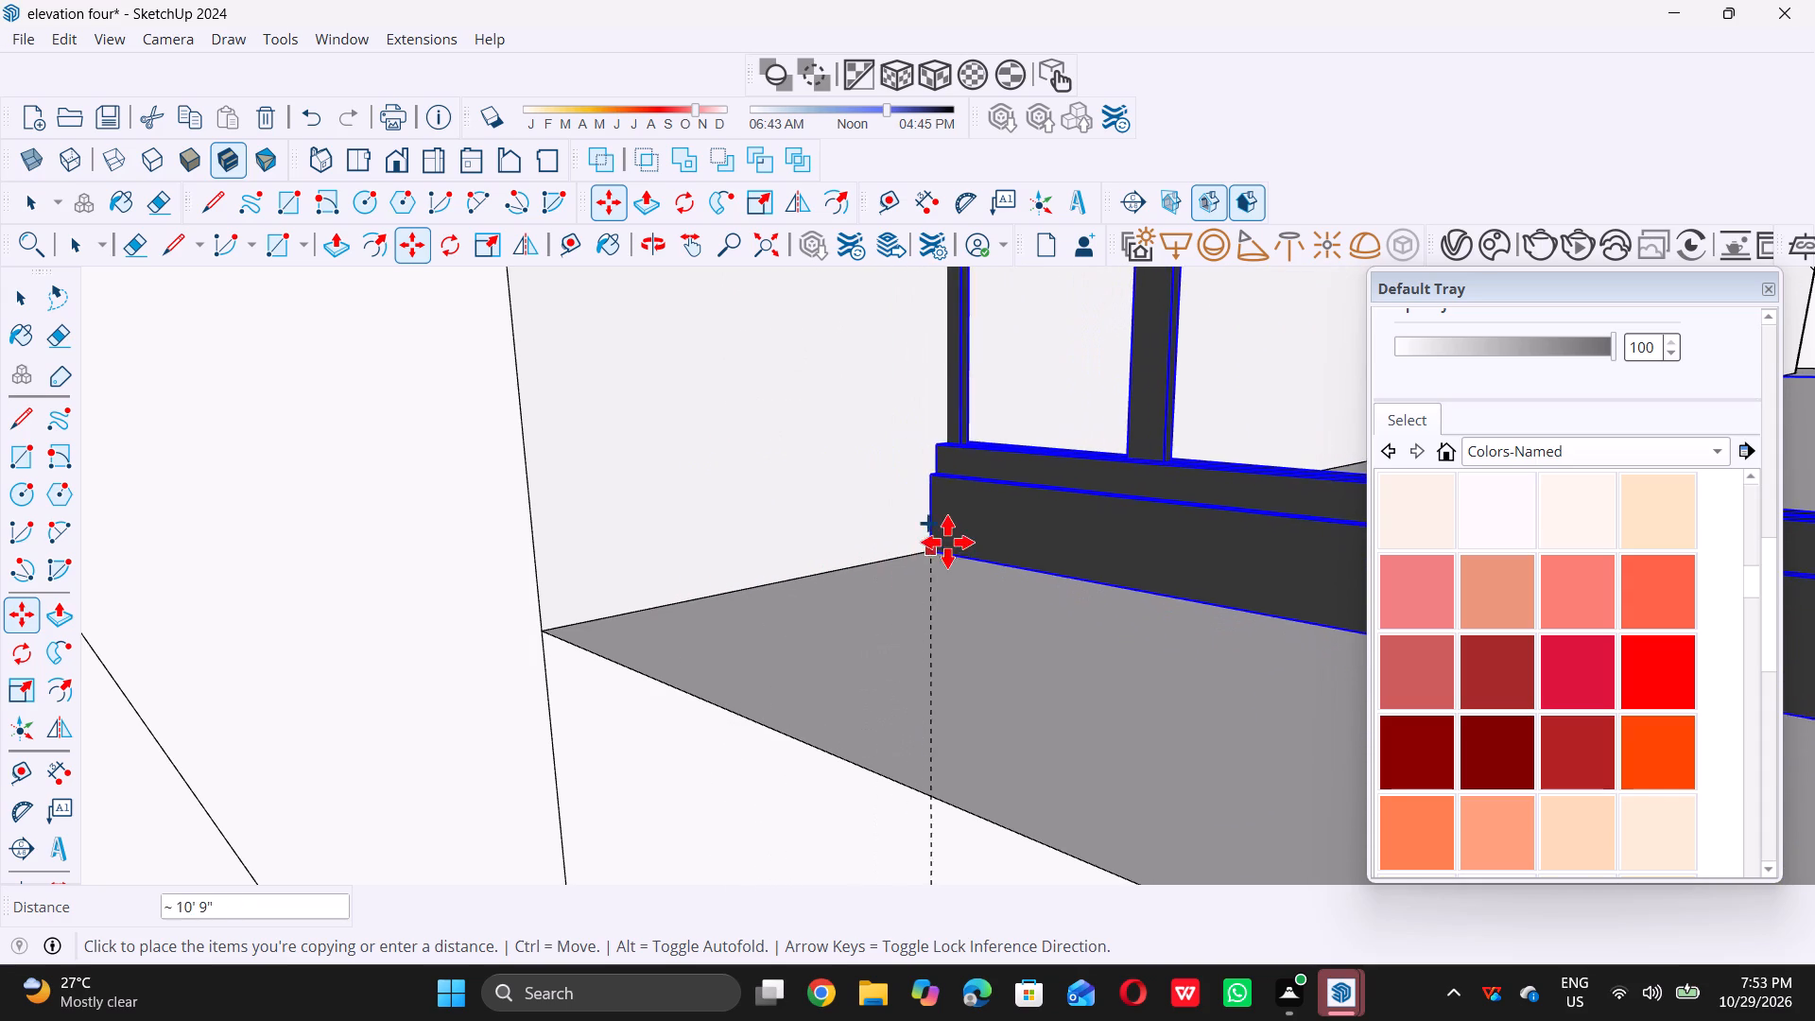
triple_click(887, 562)
scroll(829, 586, "down", 6)
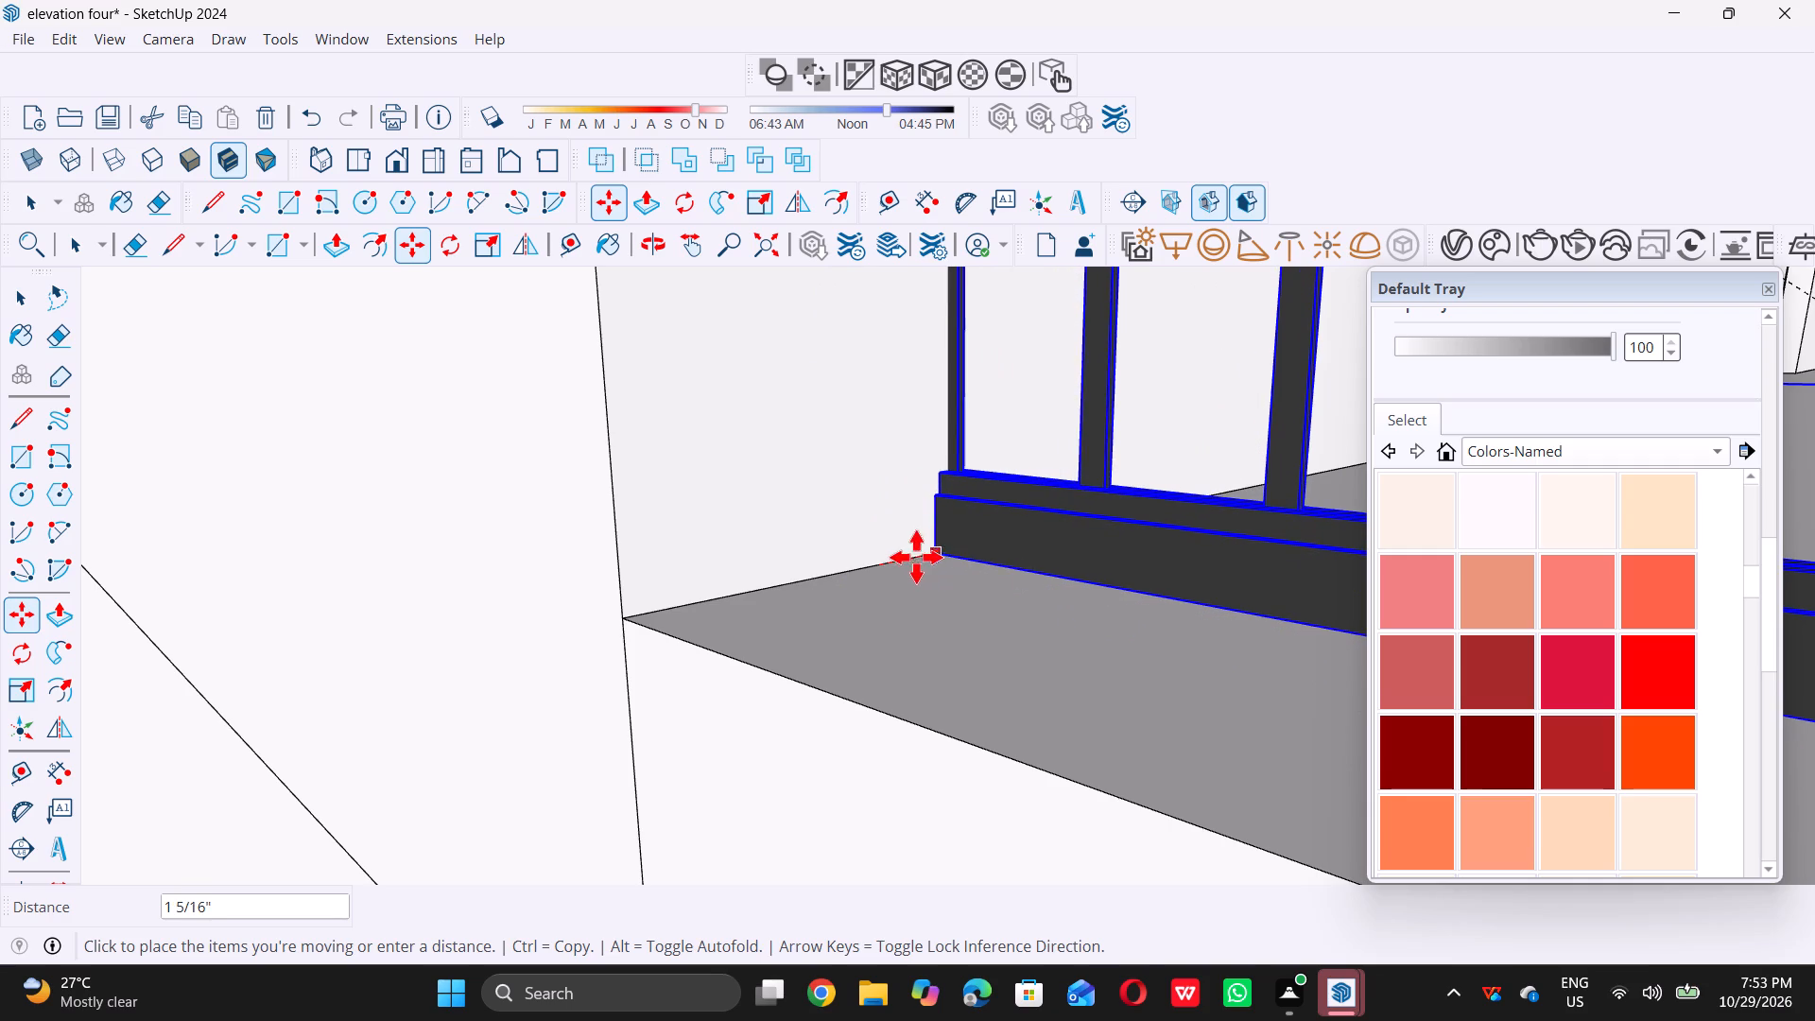
key("space")
scroll(849, 595, "down", 5)
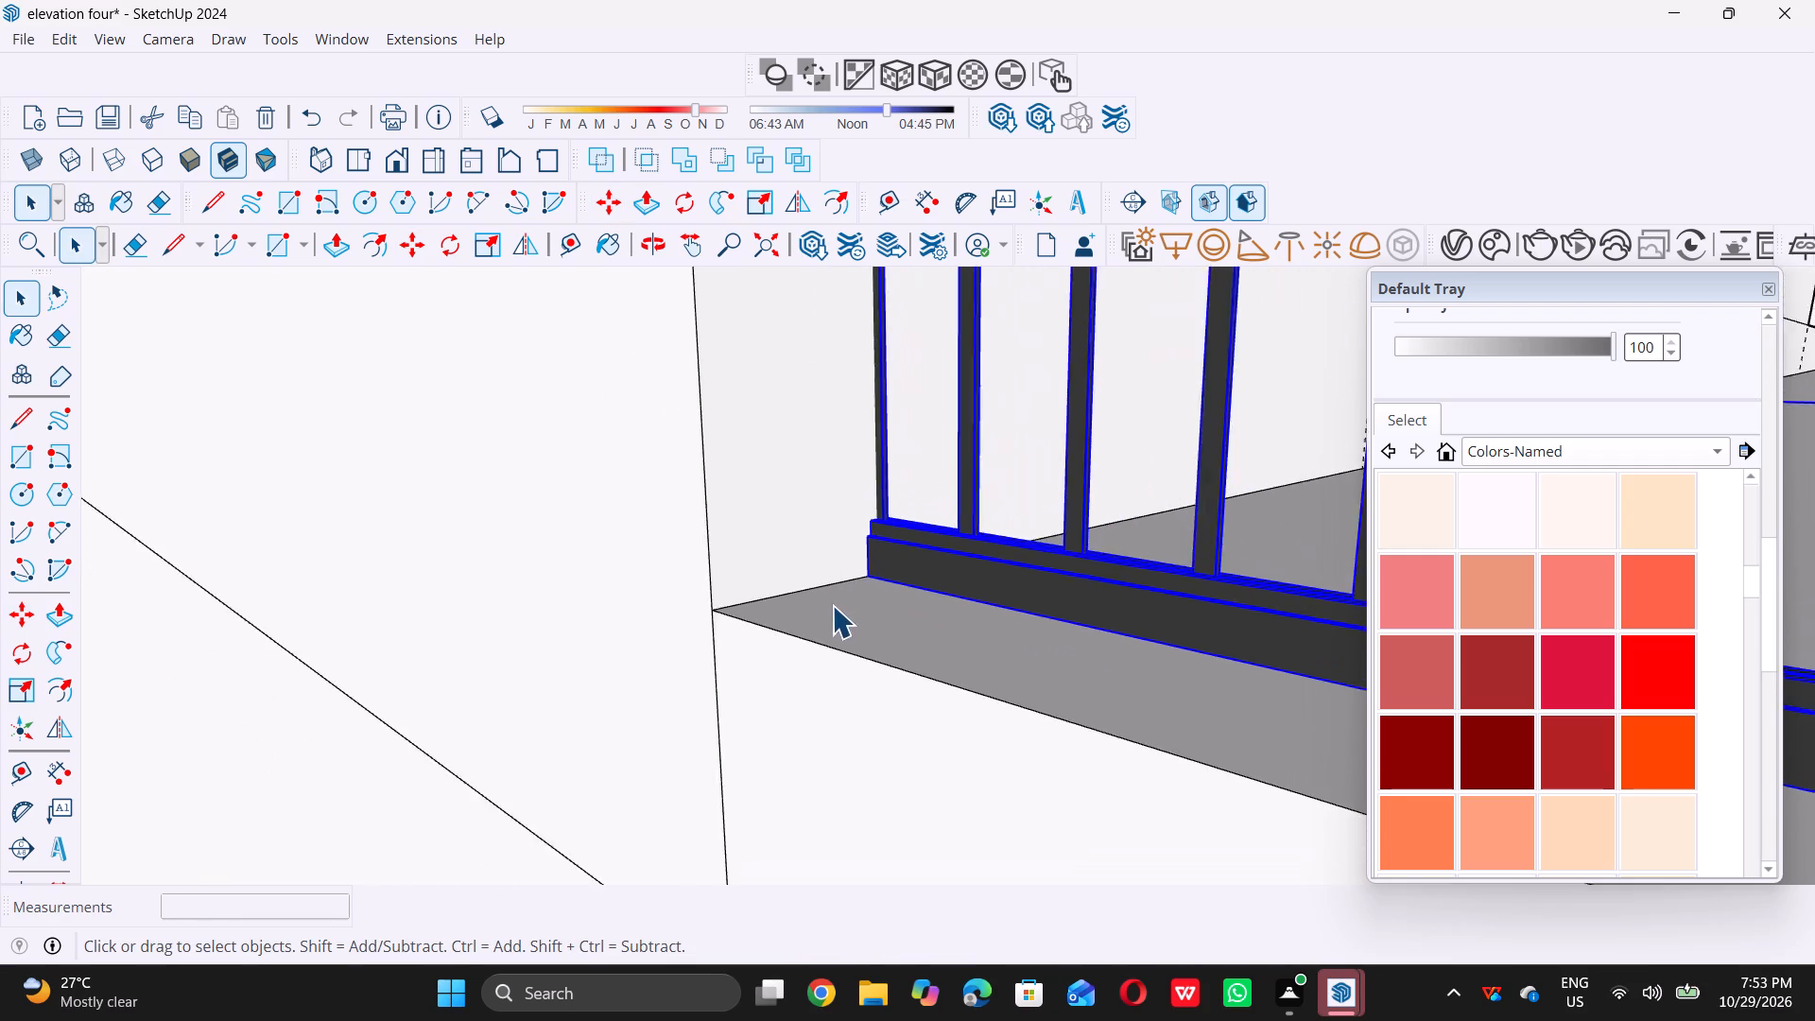
scroll(832, 605, "down", 20)
scroll(832, 605, "down", 9)
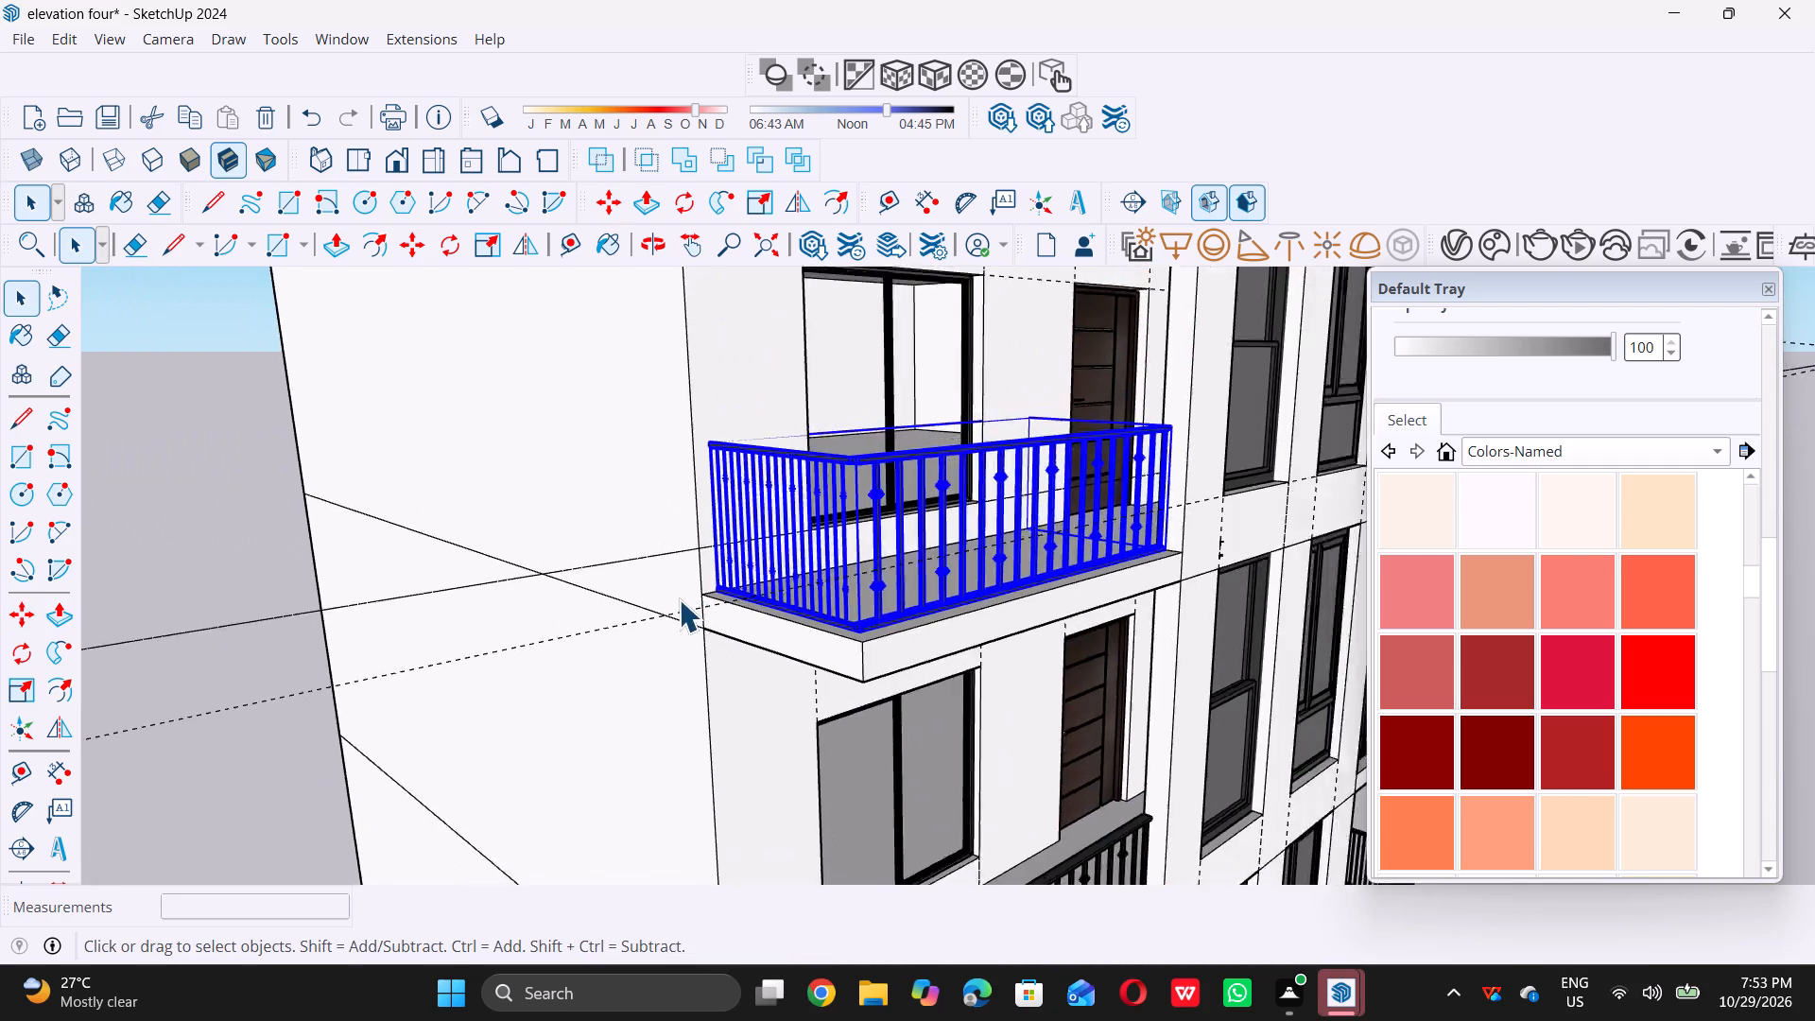
scroll(679, 599, "down", 8)
double_click(320, 766)
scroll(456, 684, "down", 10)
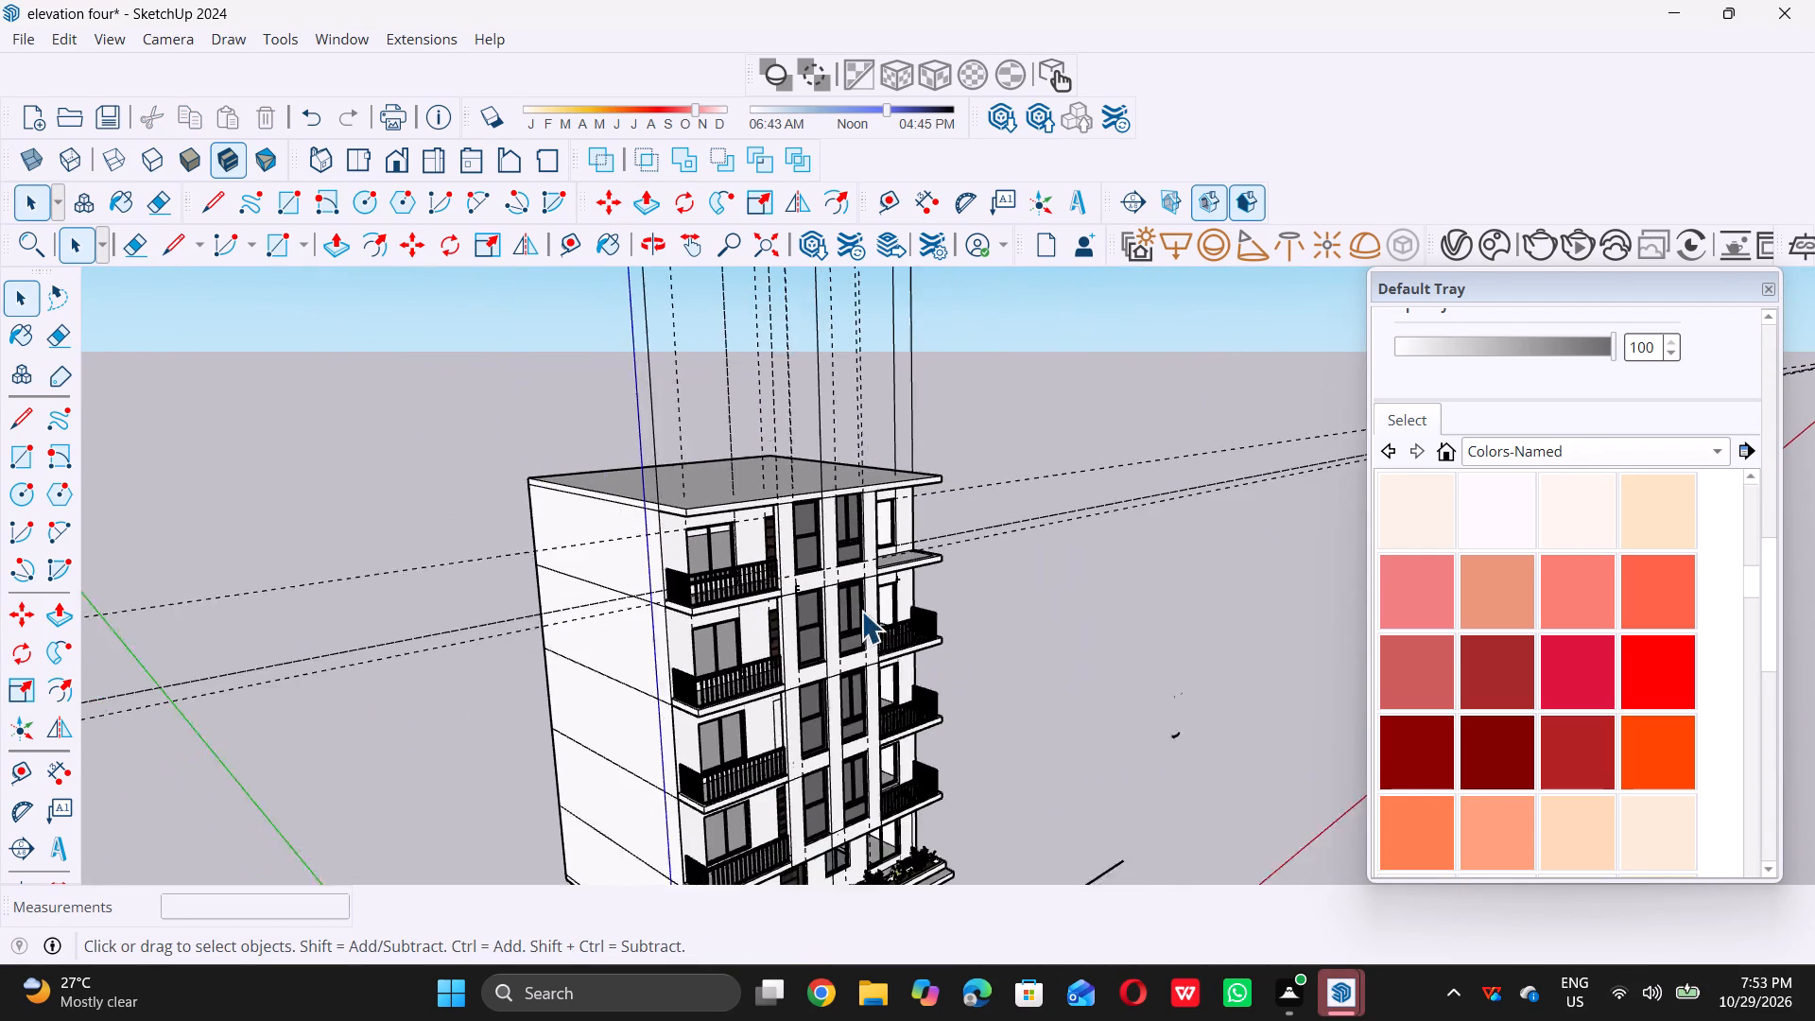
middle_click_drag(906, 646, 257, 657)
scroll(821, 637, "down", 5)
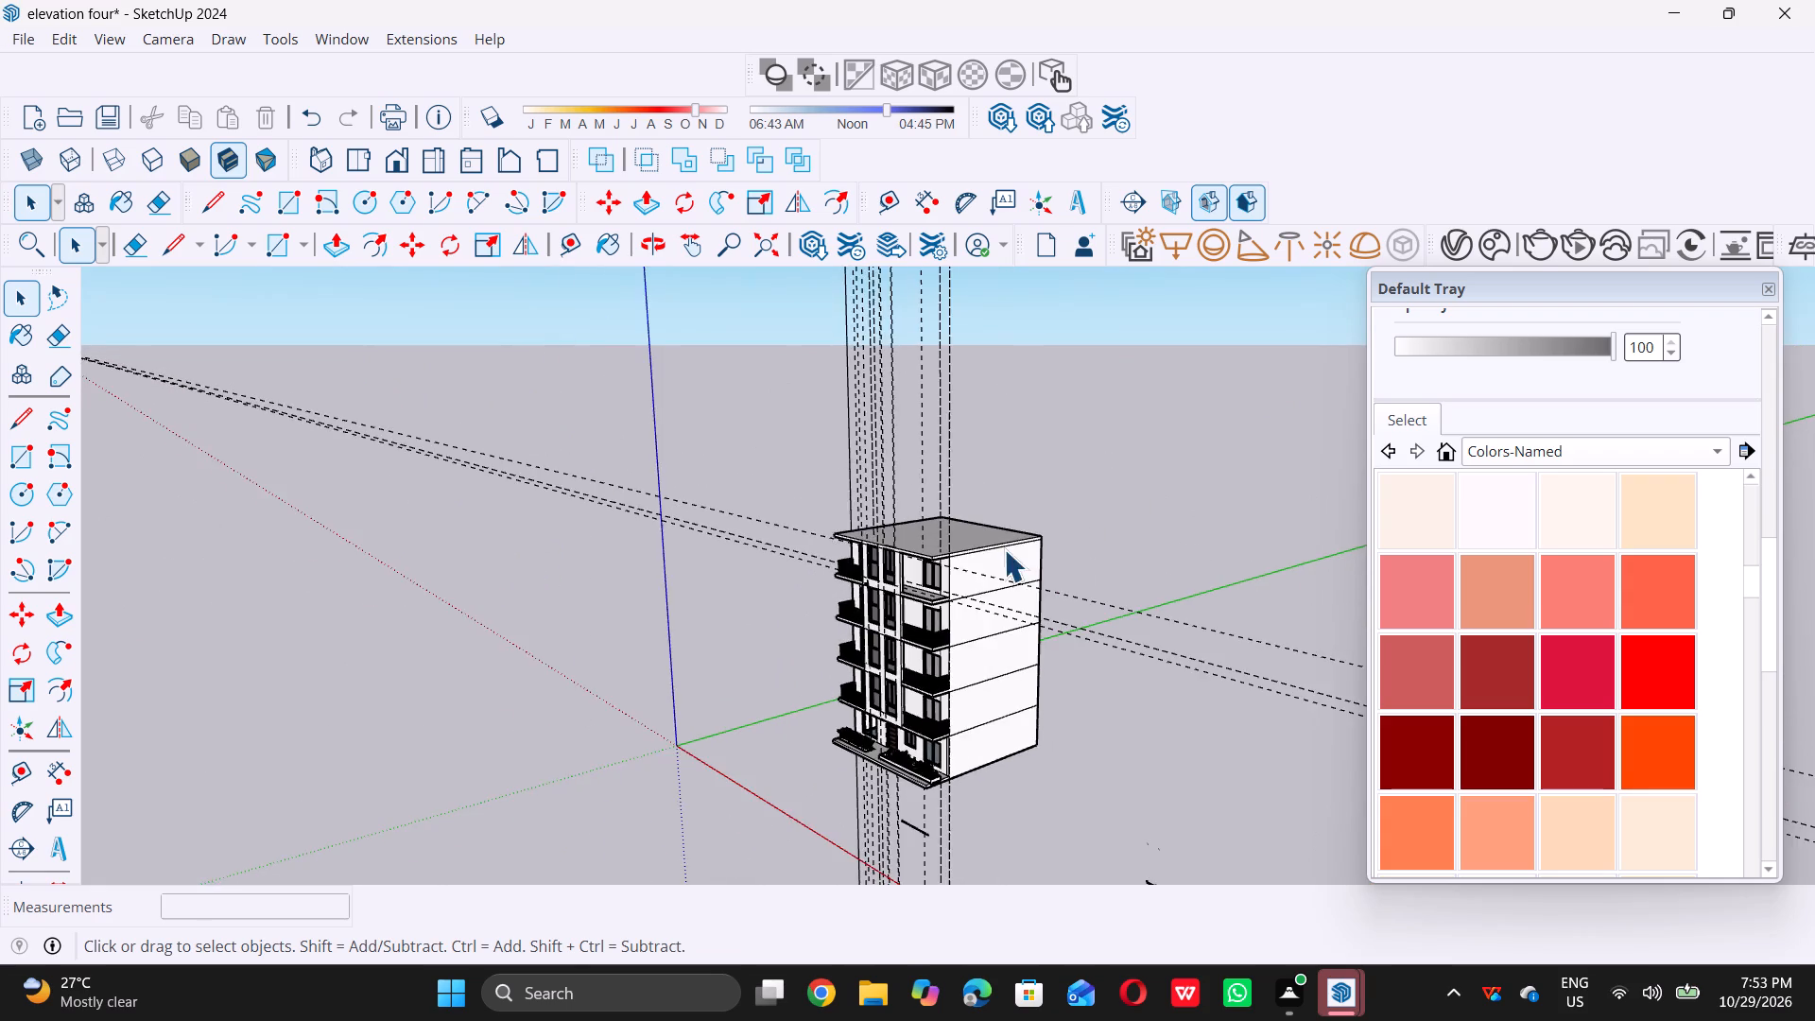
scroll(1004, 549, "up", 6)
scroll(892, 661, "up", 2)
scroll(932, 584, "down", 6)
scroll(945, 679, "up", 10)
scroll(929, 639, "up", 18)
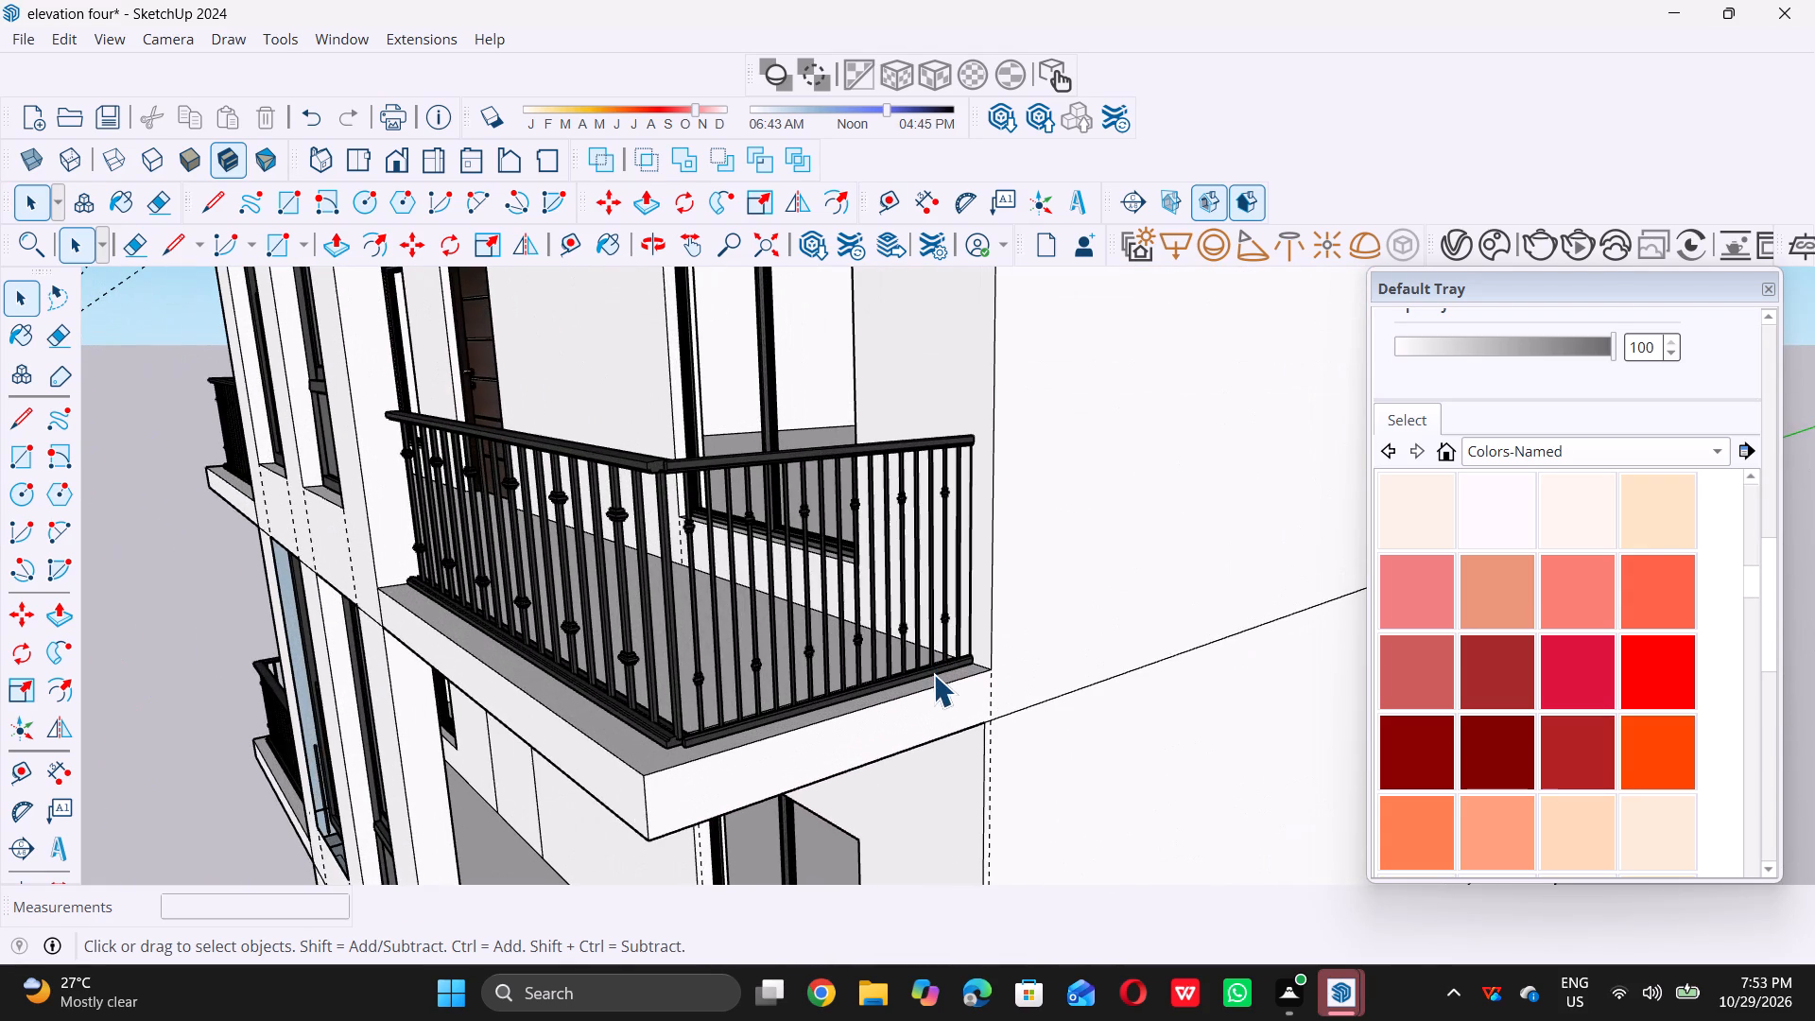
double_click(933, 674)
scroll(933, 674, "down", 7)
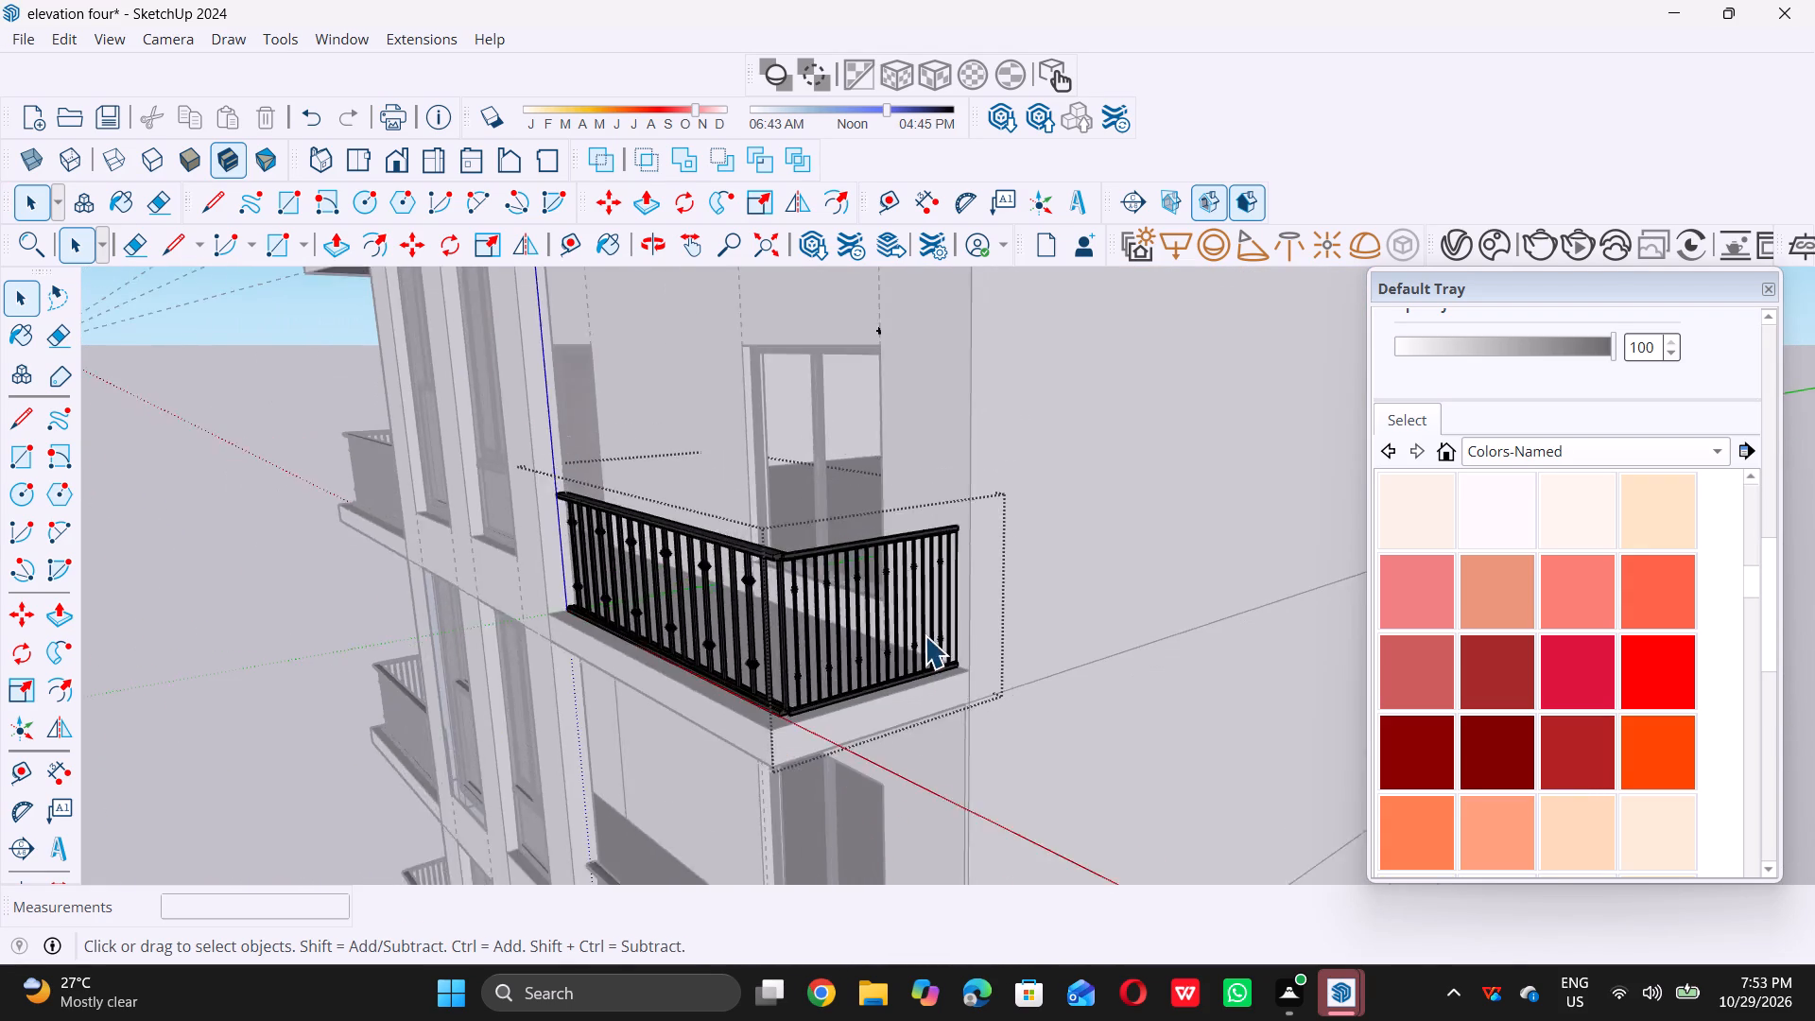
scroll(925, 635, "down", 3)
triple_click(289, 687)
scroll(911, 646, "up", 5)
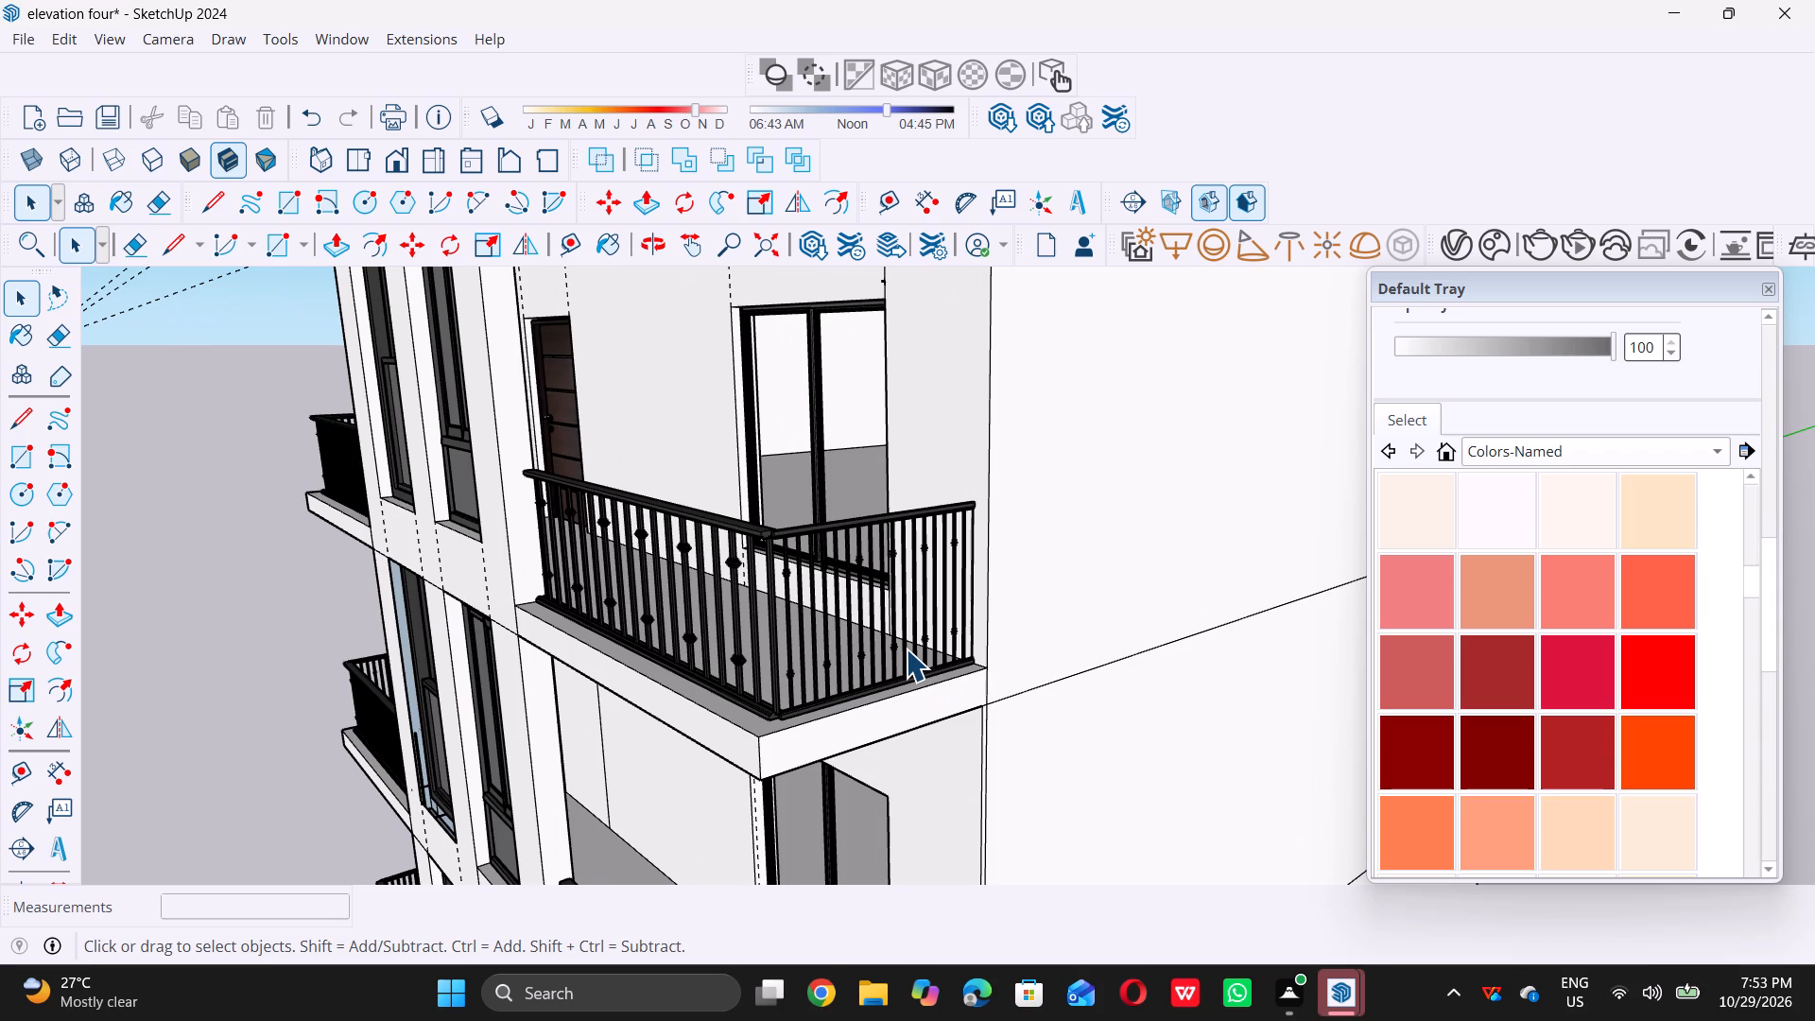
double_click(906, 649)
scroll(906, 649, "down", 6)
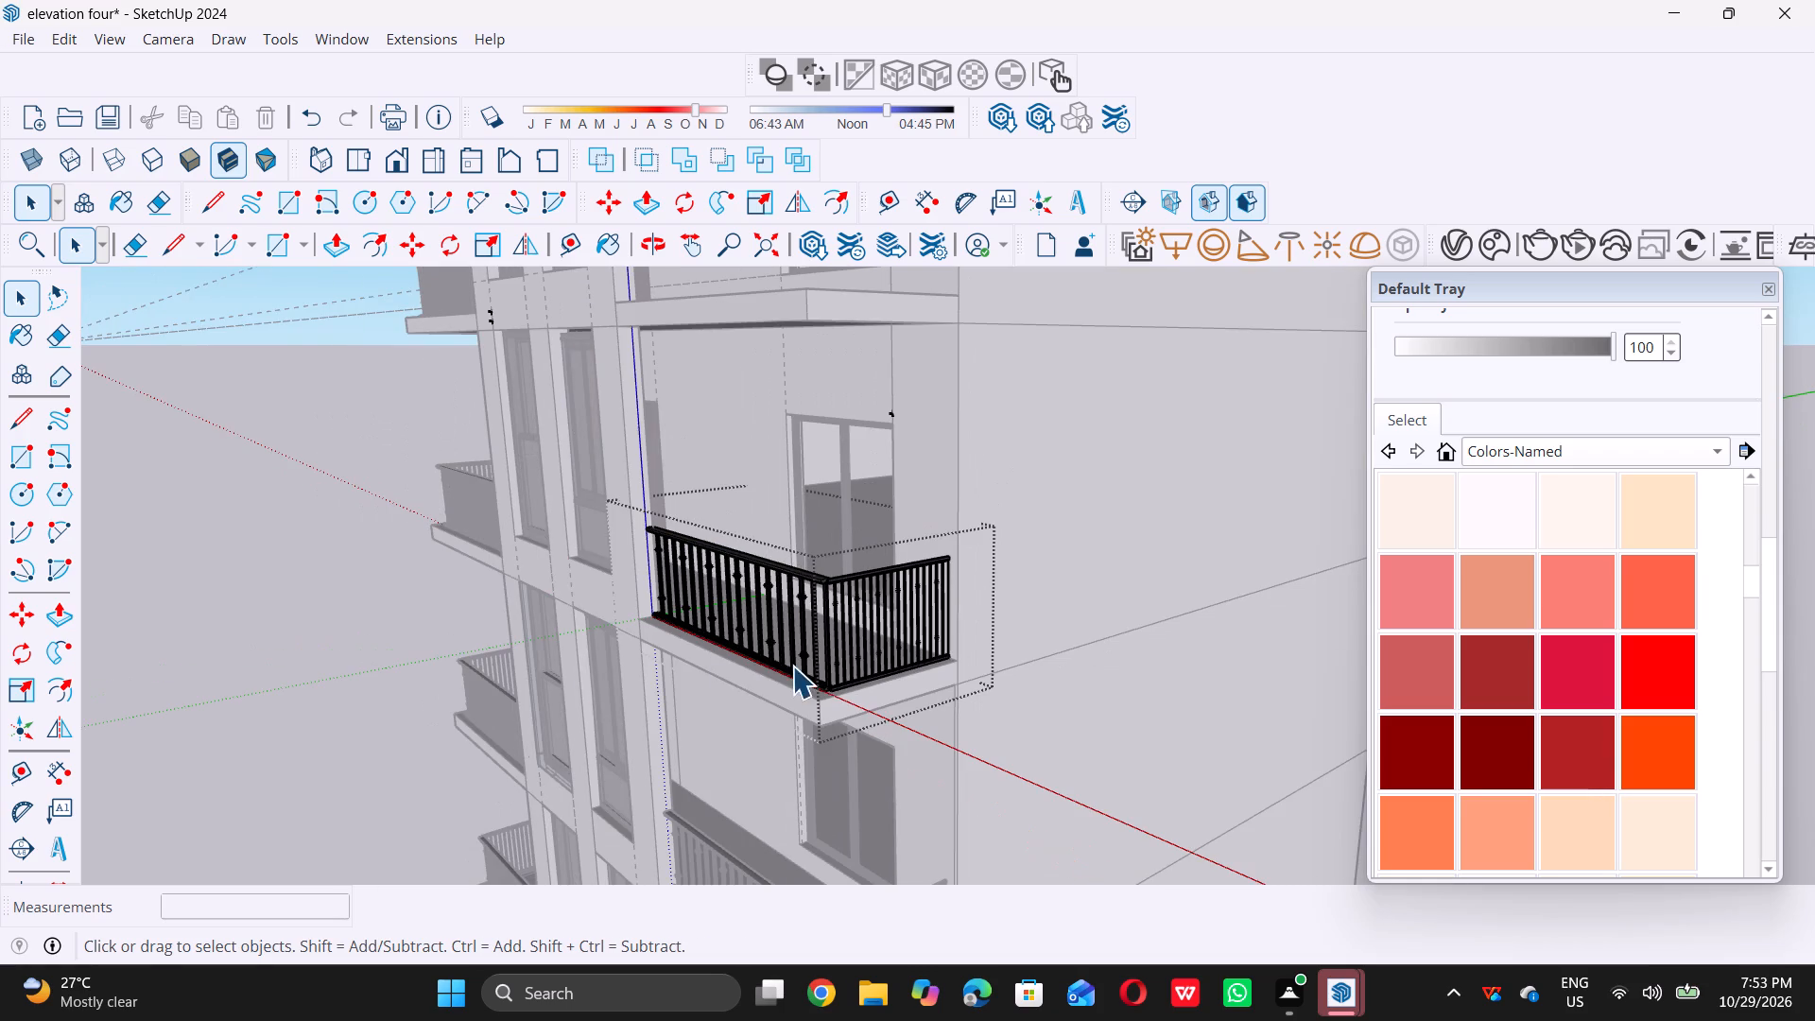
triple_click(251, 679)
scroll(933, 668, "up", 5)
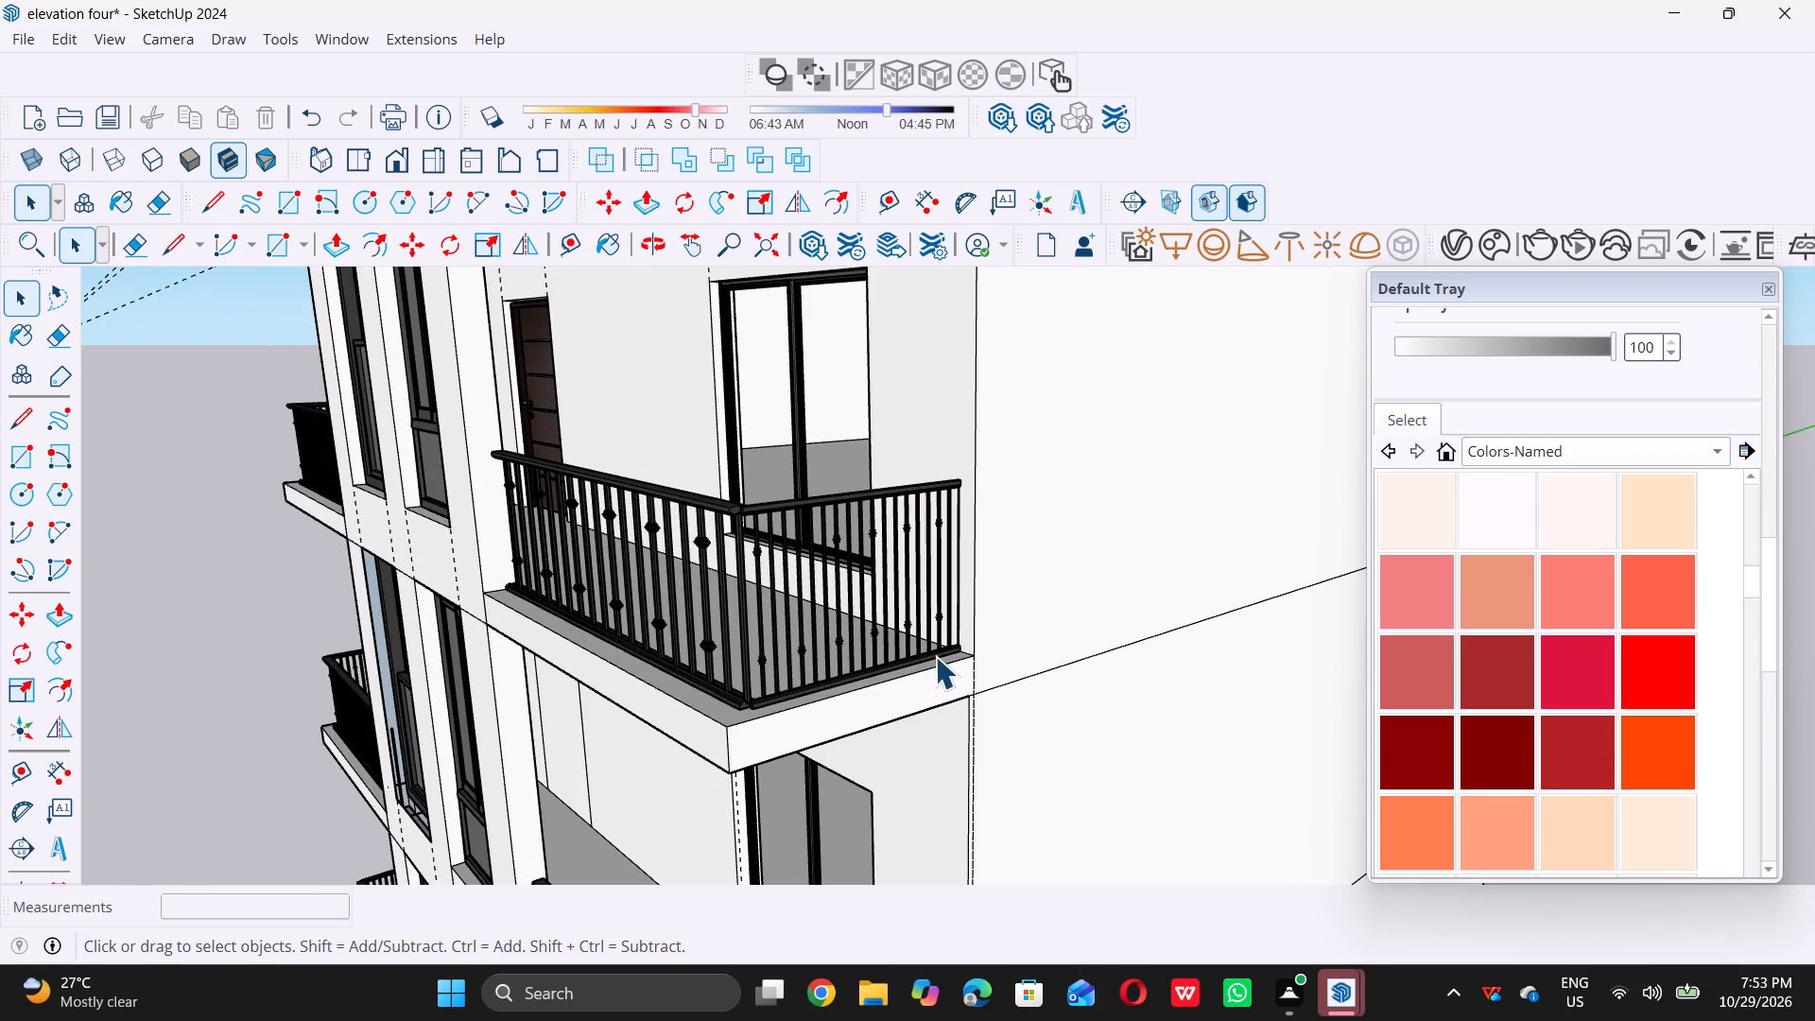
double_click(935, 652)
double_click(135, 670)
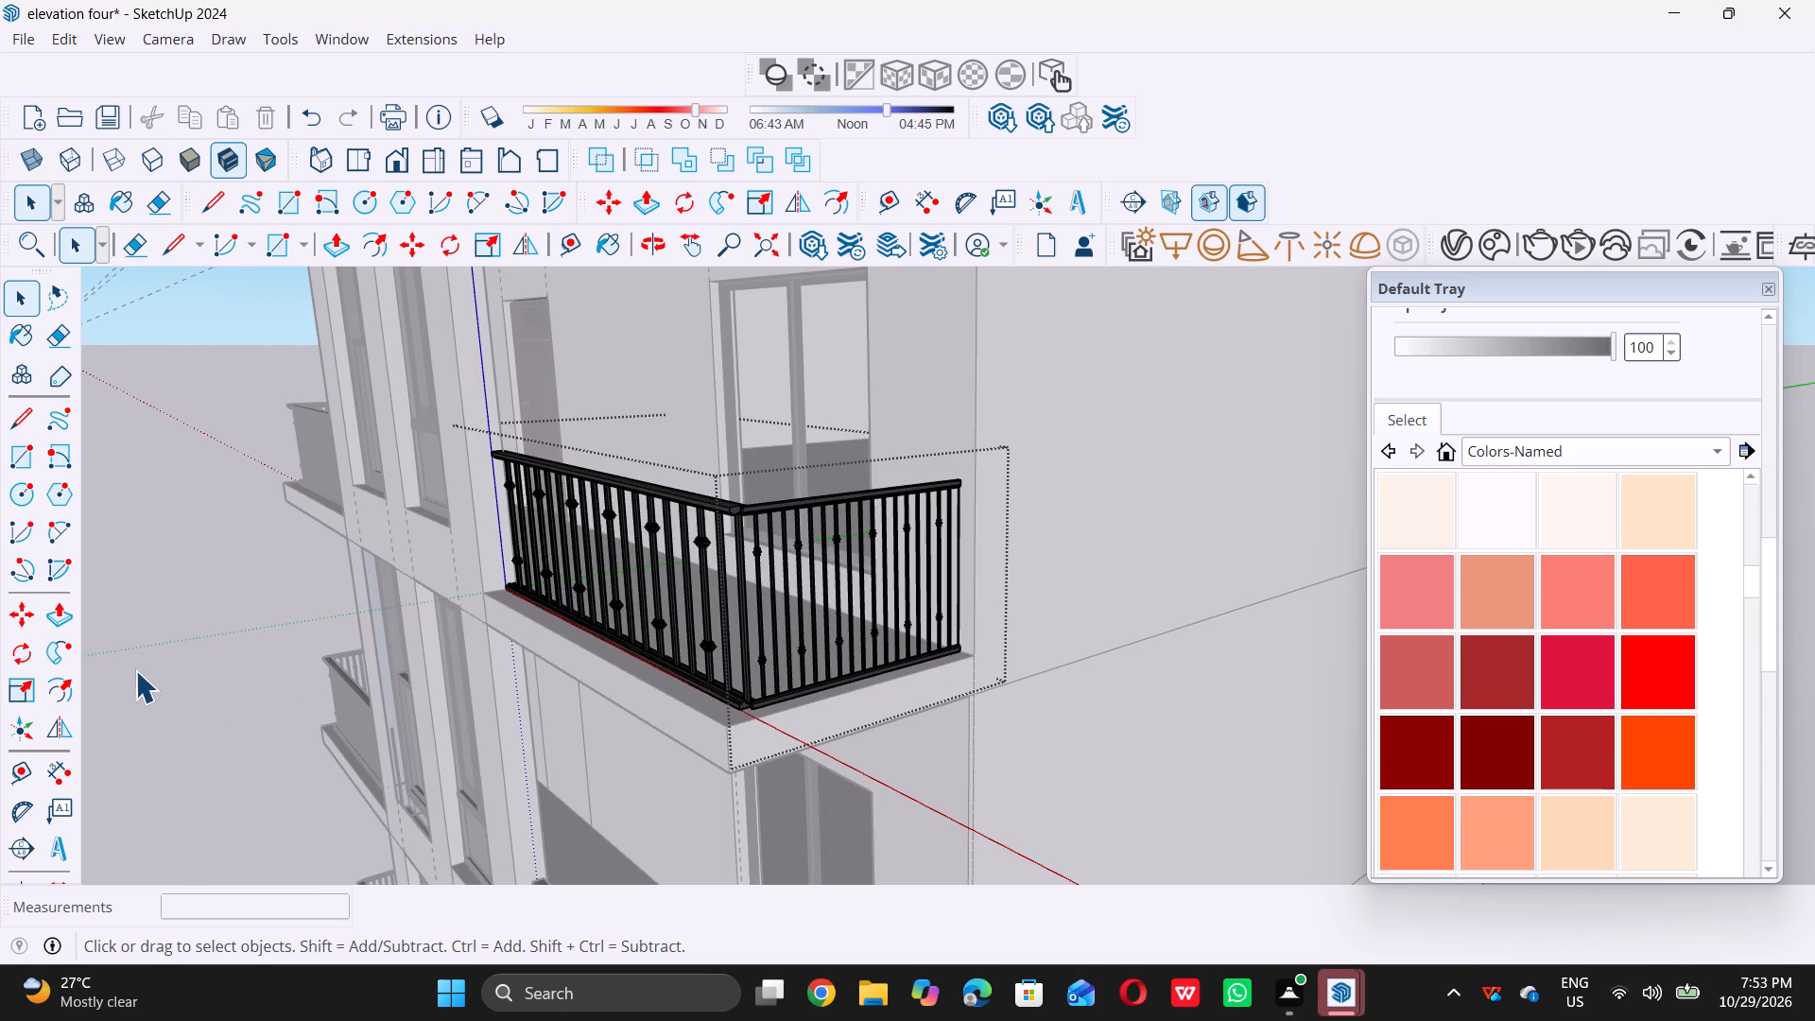
Copy the fourth-floor railing at the front facade's right balcony straight up about 10' 9" onto the top-floor balcony slab.
left_click(830, 659)
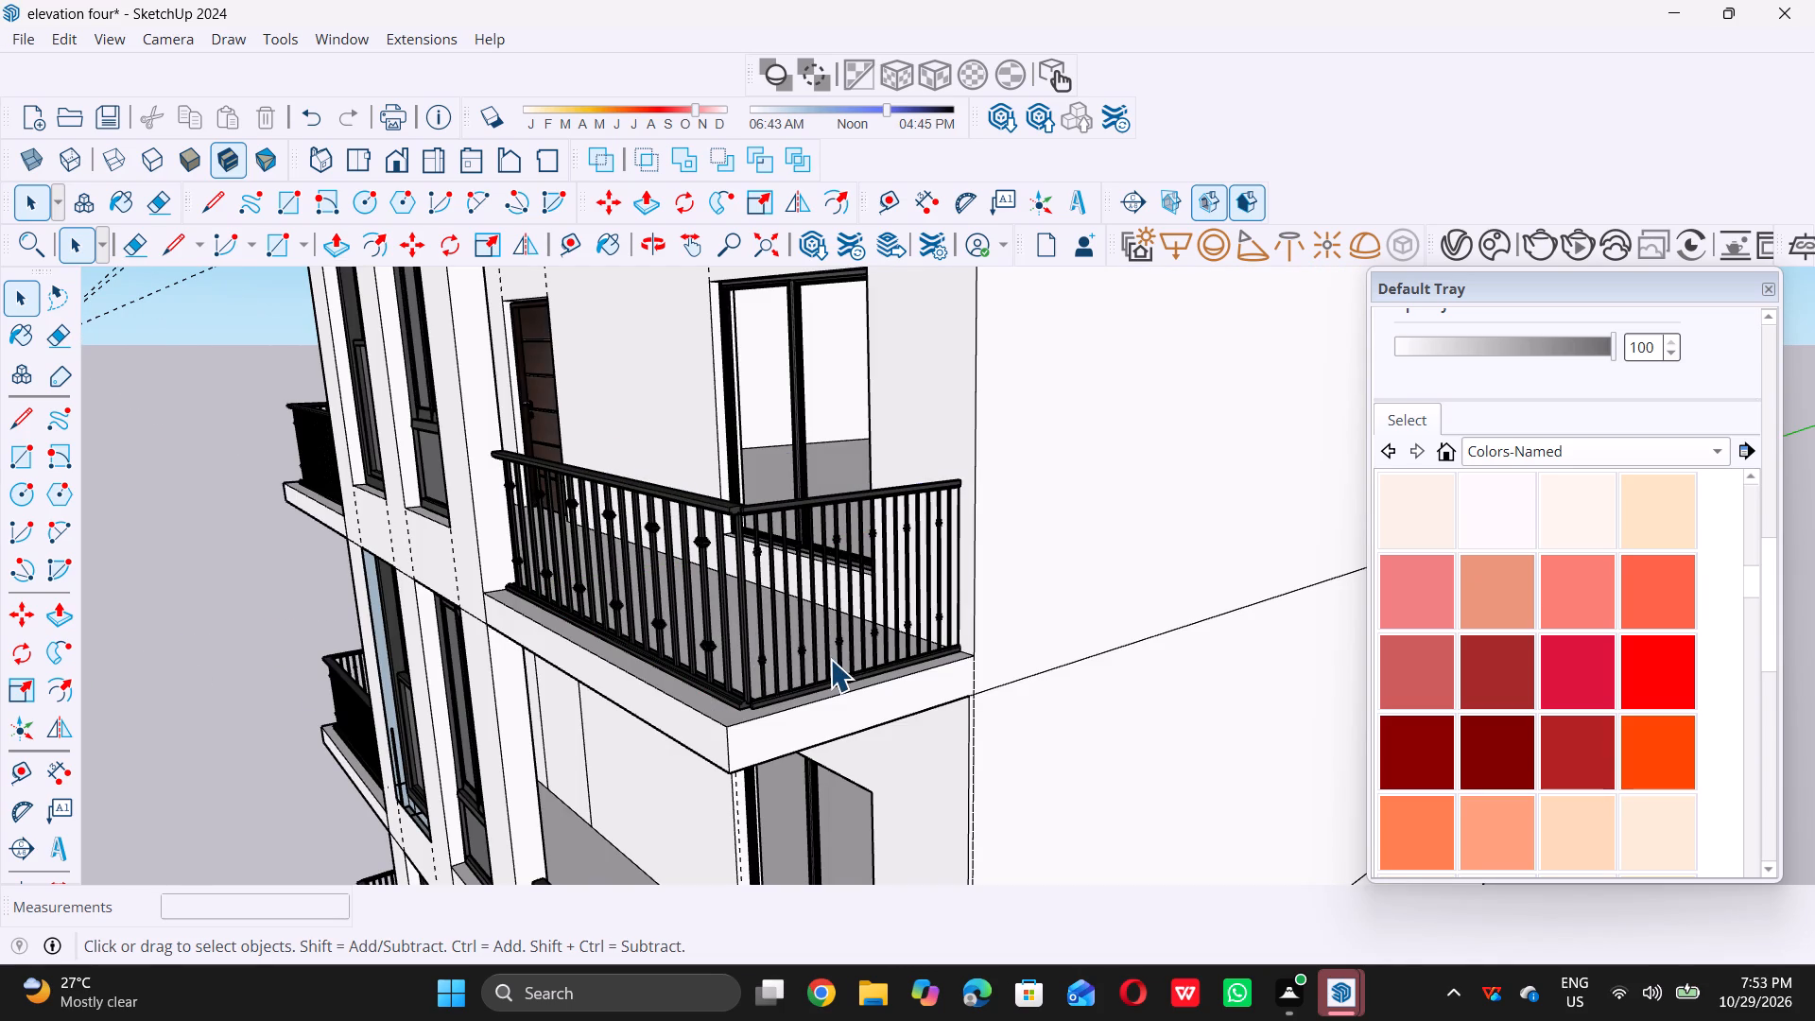
scroll(952, 640, "up", 14)
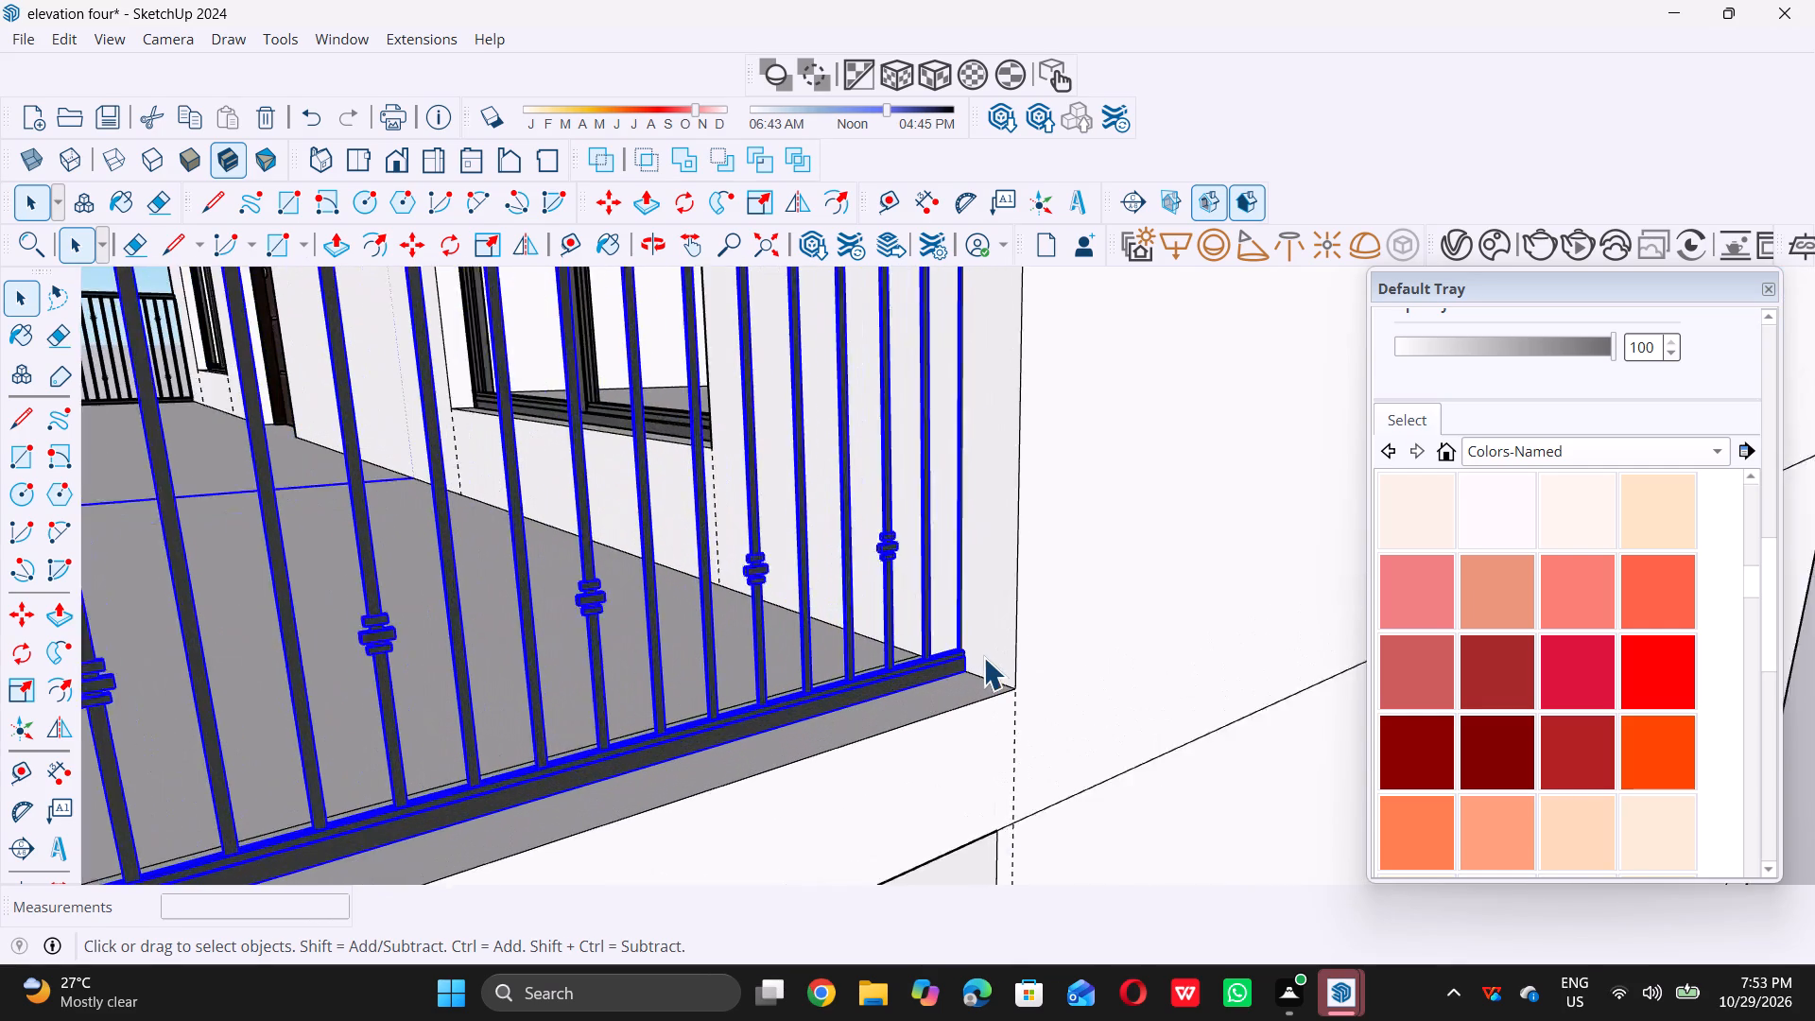
key("m")
scroll(967, 662, "up", 4)
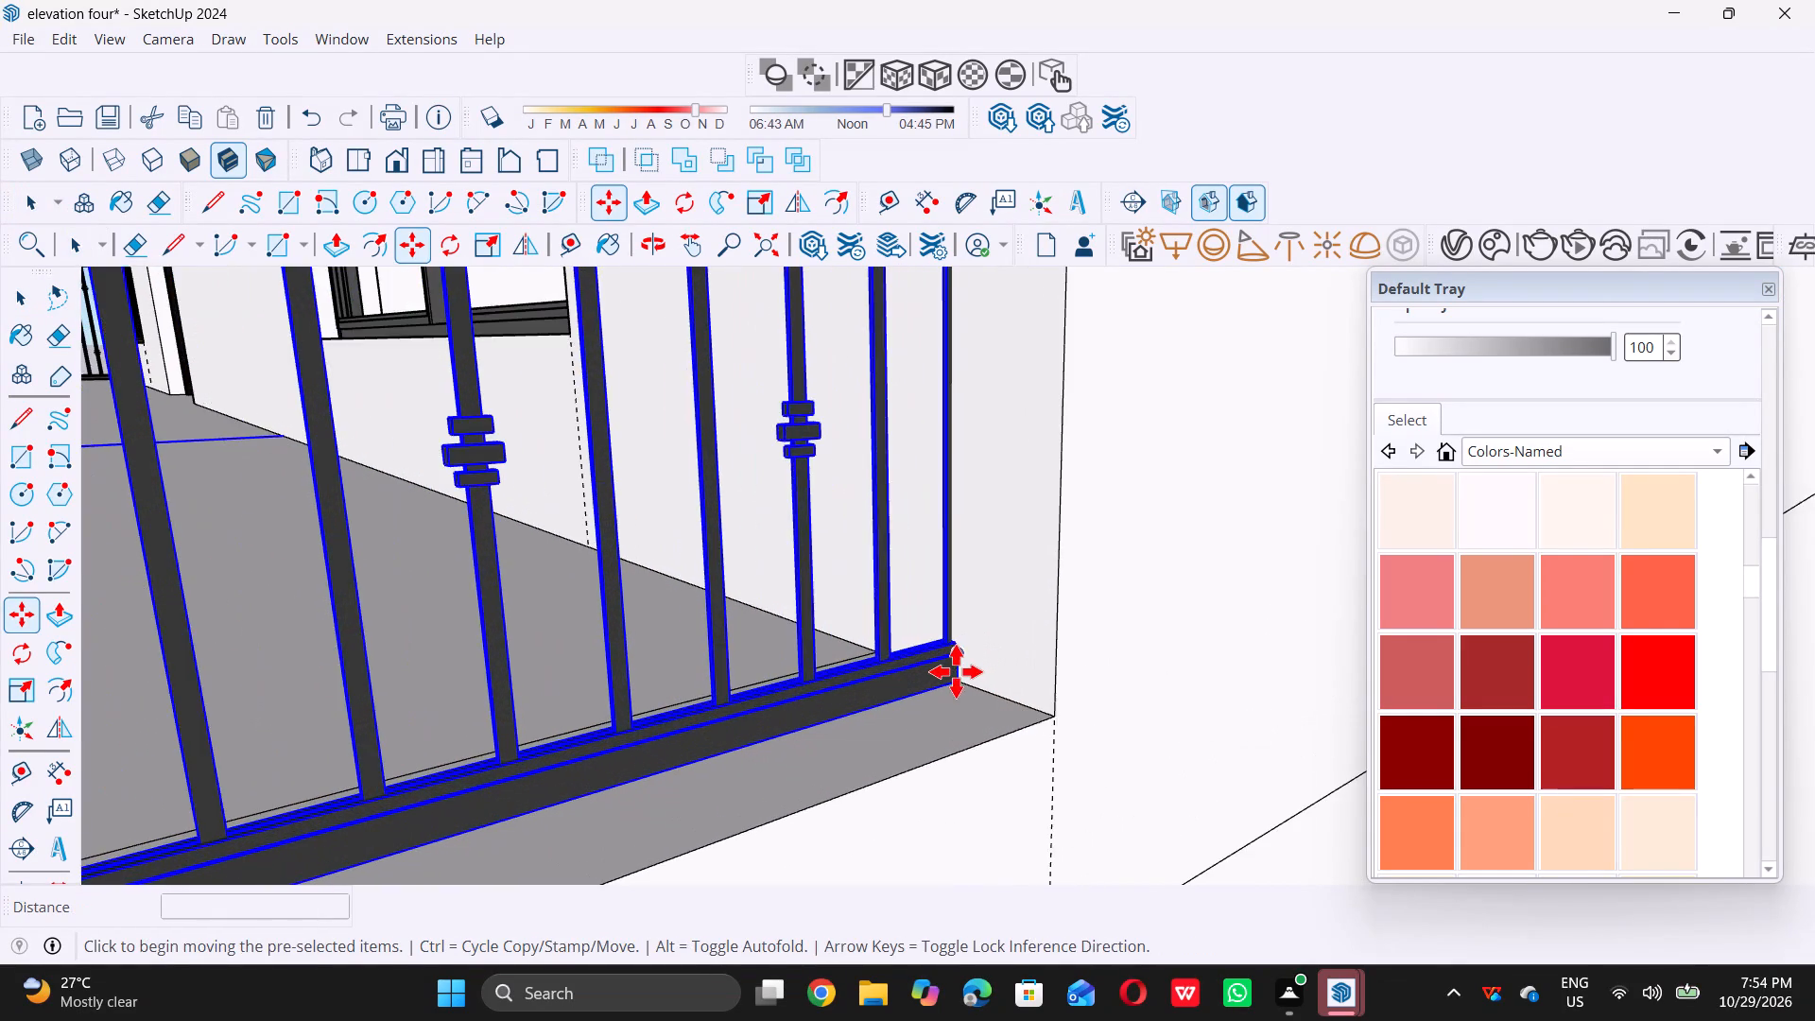
scroll(954, 673, "up", 9)
double_click(965, 697)
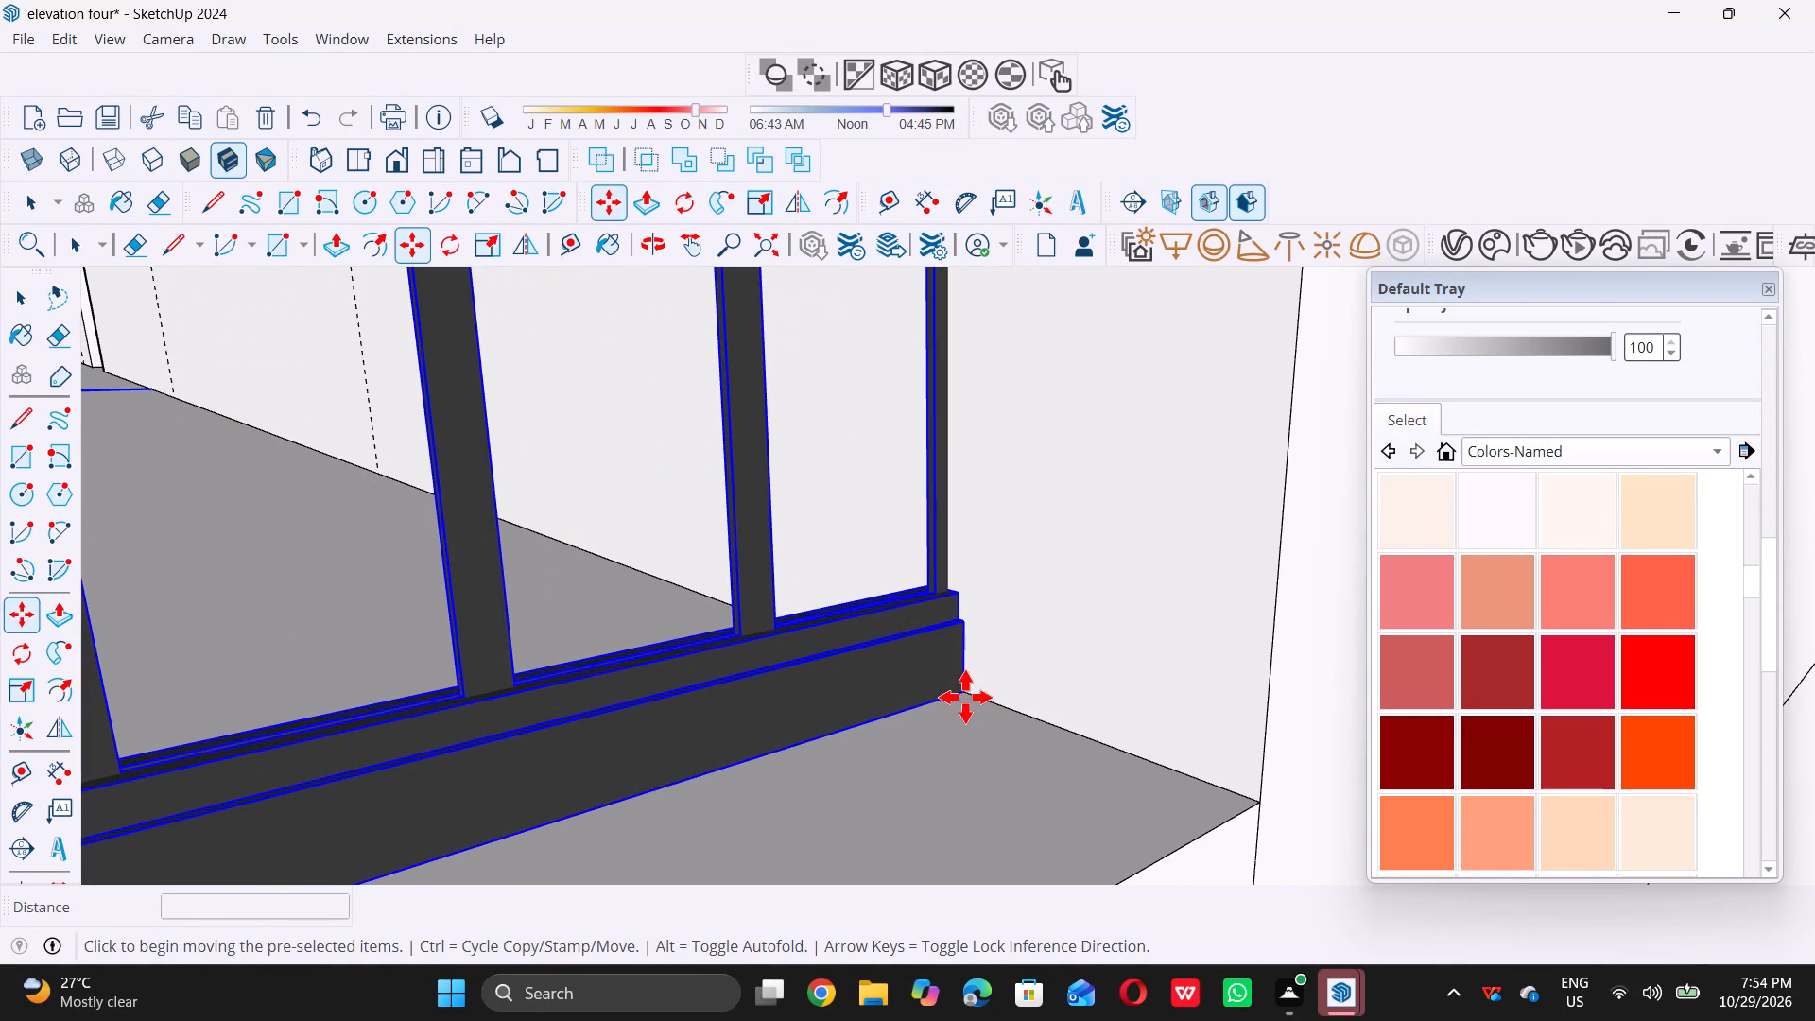
scroll(965, 697, "down", 16)
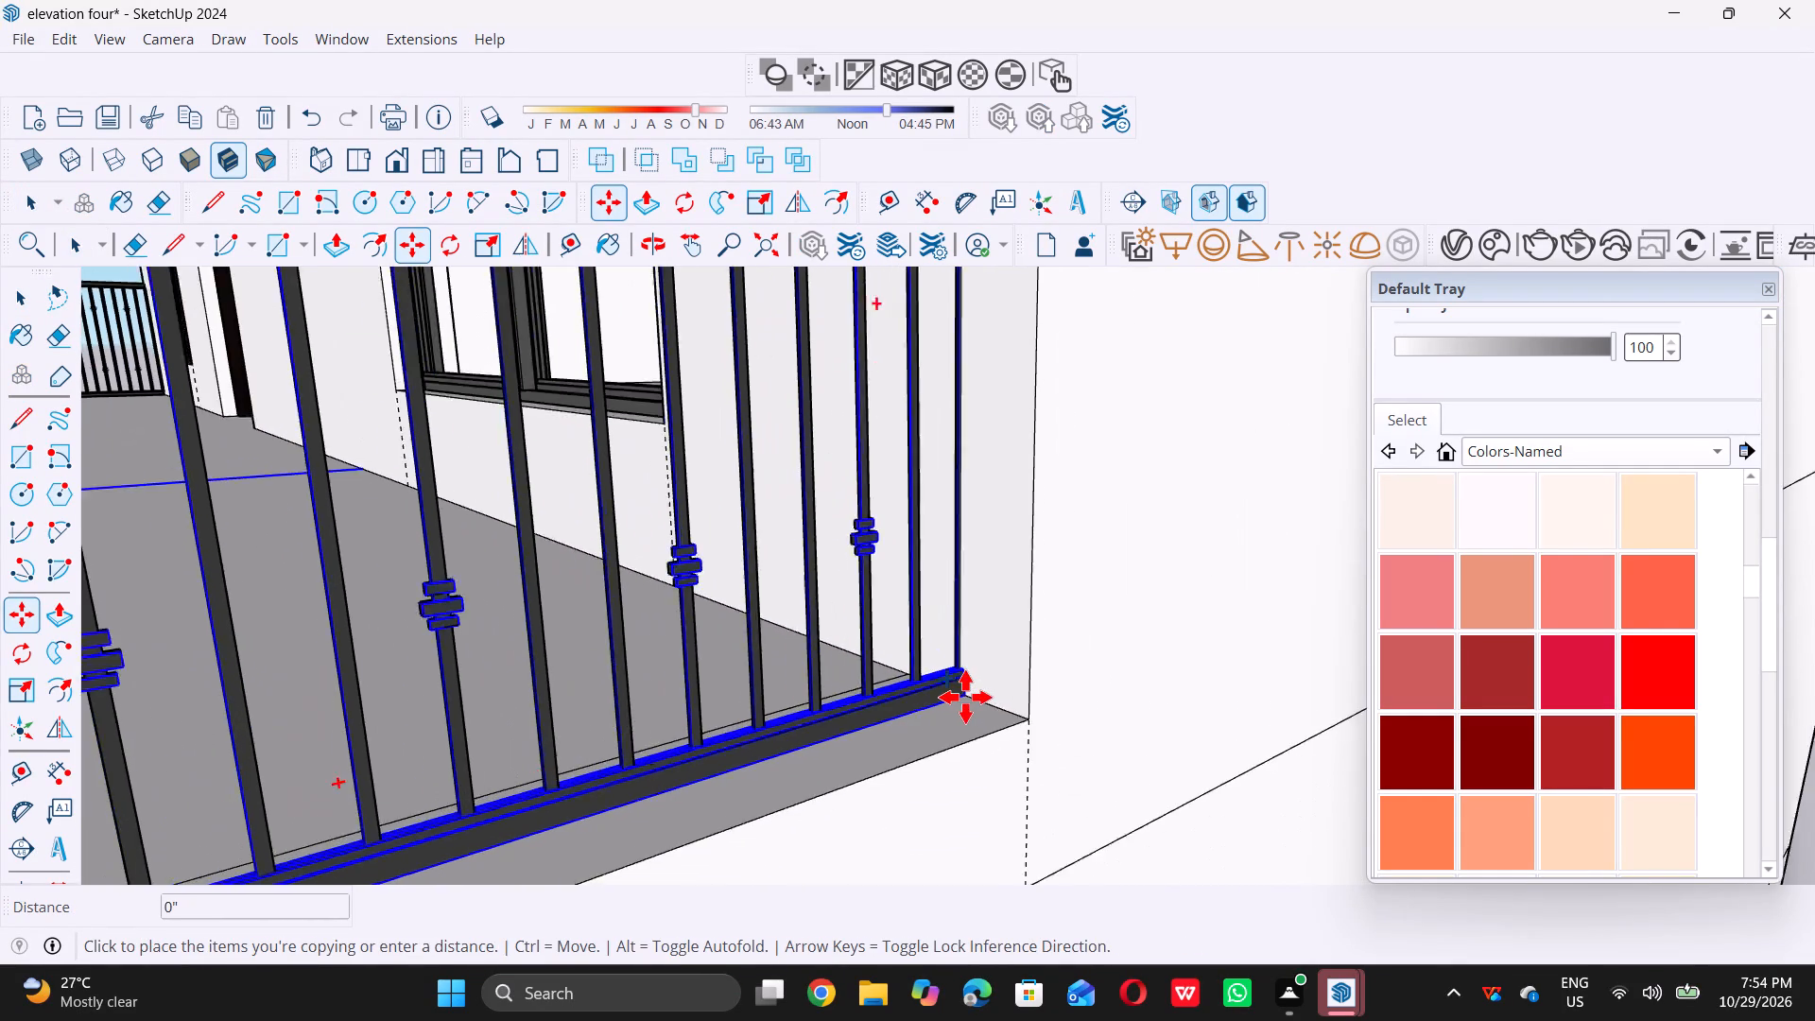
scroll(965, 697, "down", 20)
scroll(965, 697, "down", 1)
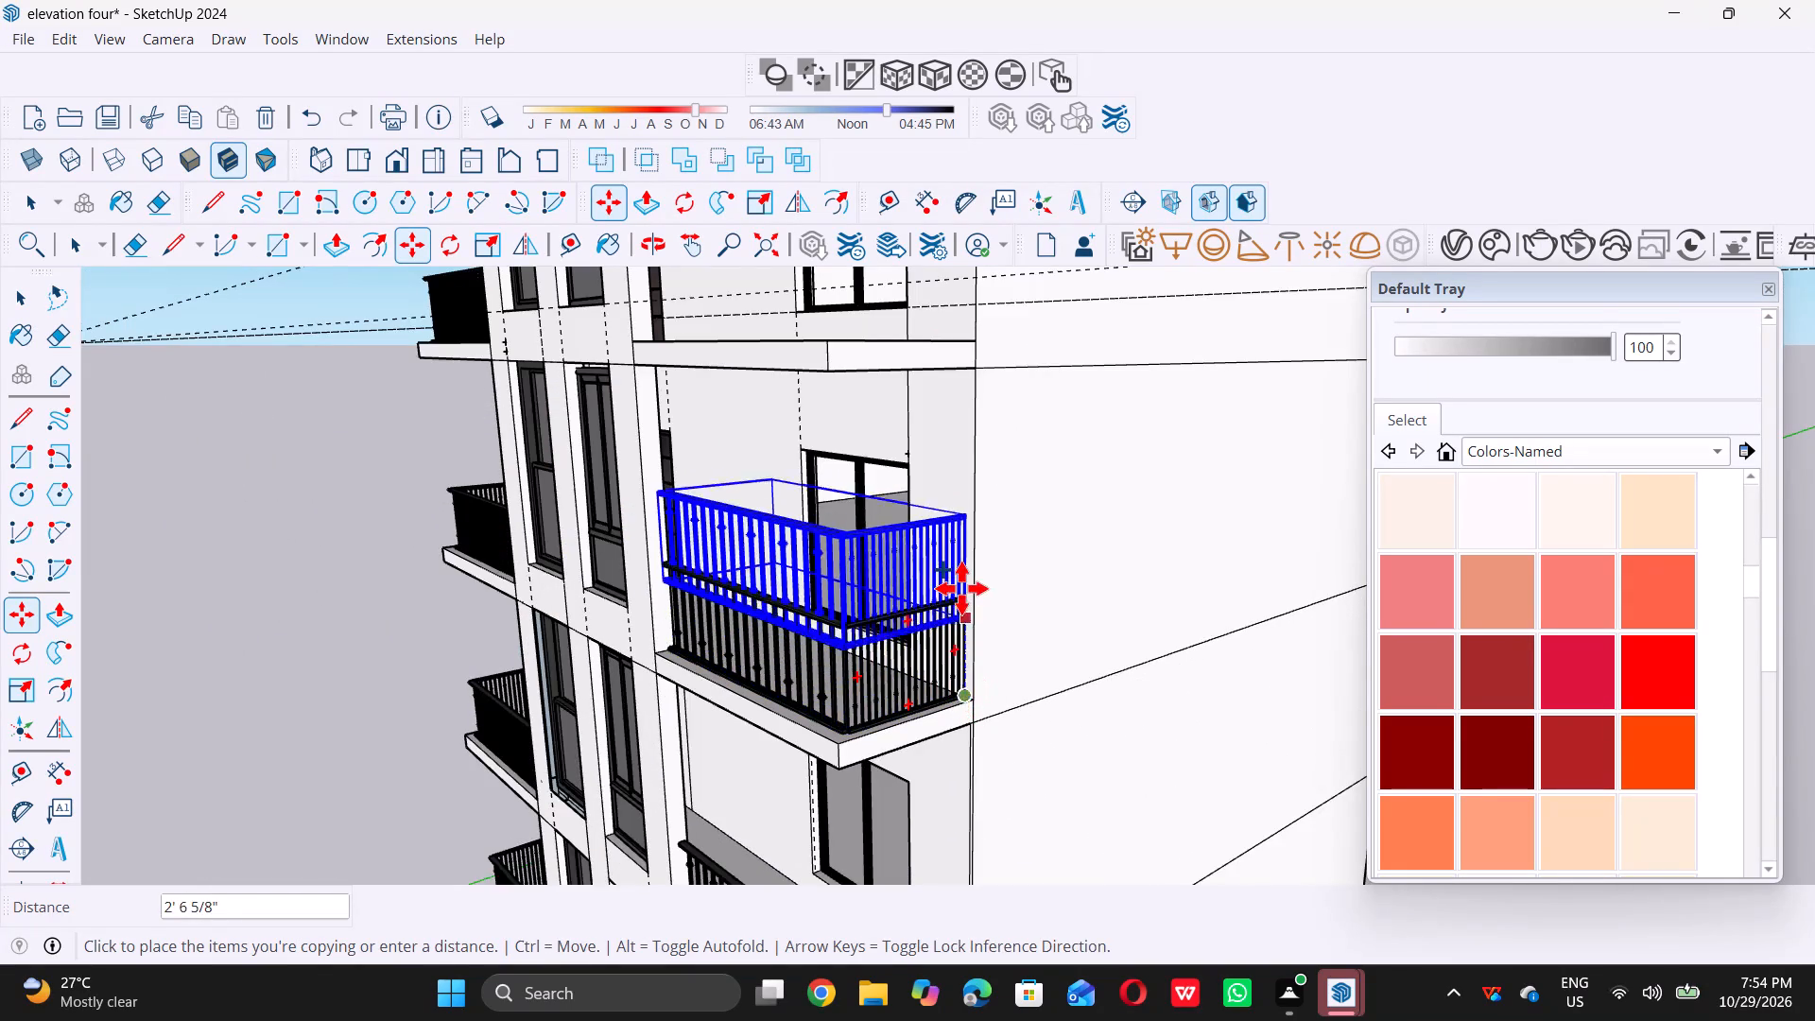
scroll(961, 603, "down", 10)
scroll(957, 433, "up", 2)
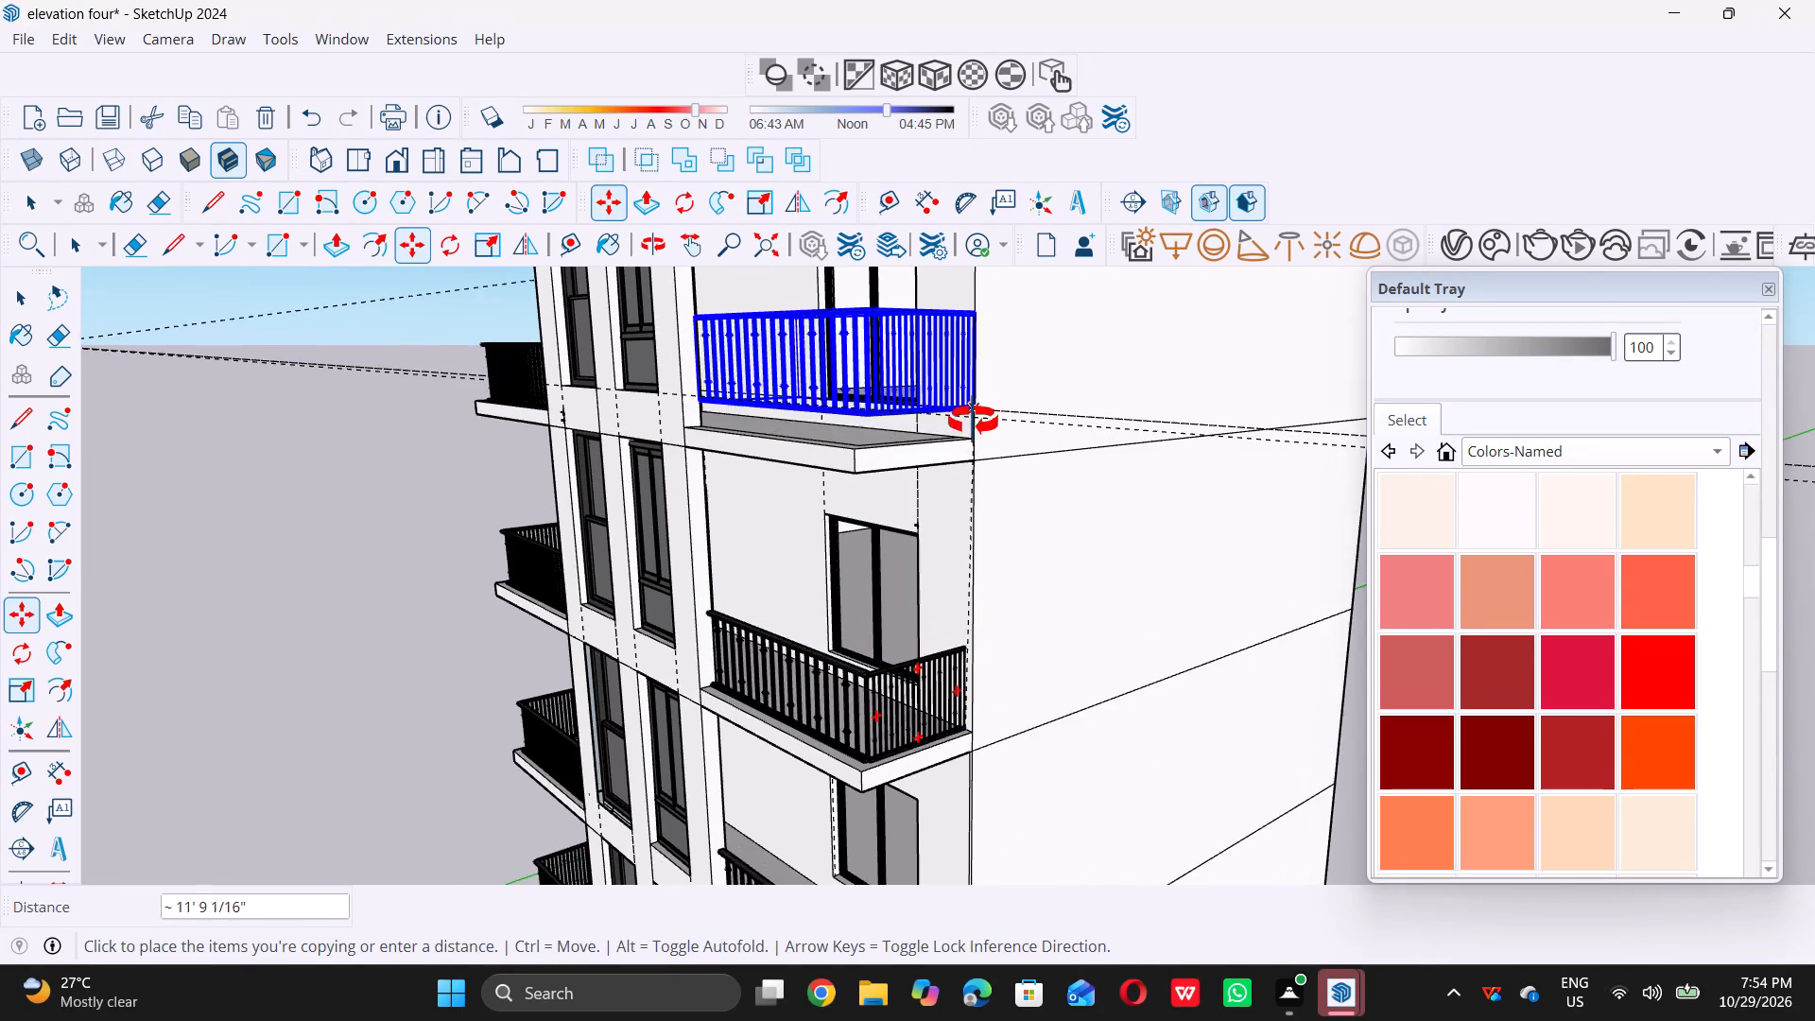
middle_click_drag(977, 410, 953, 549)
scroll(921, 611, "up", 11)
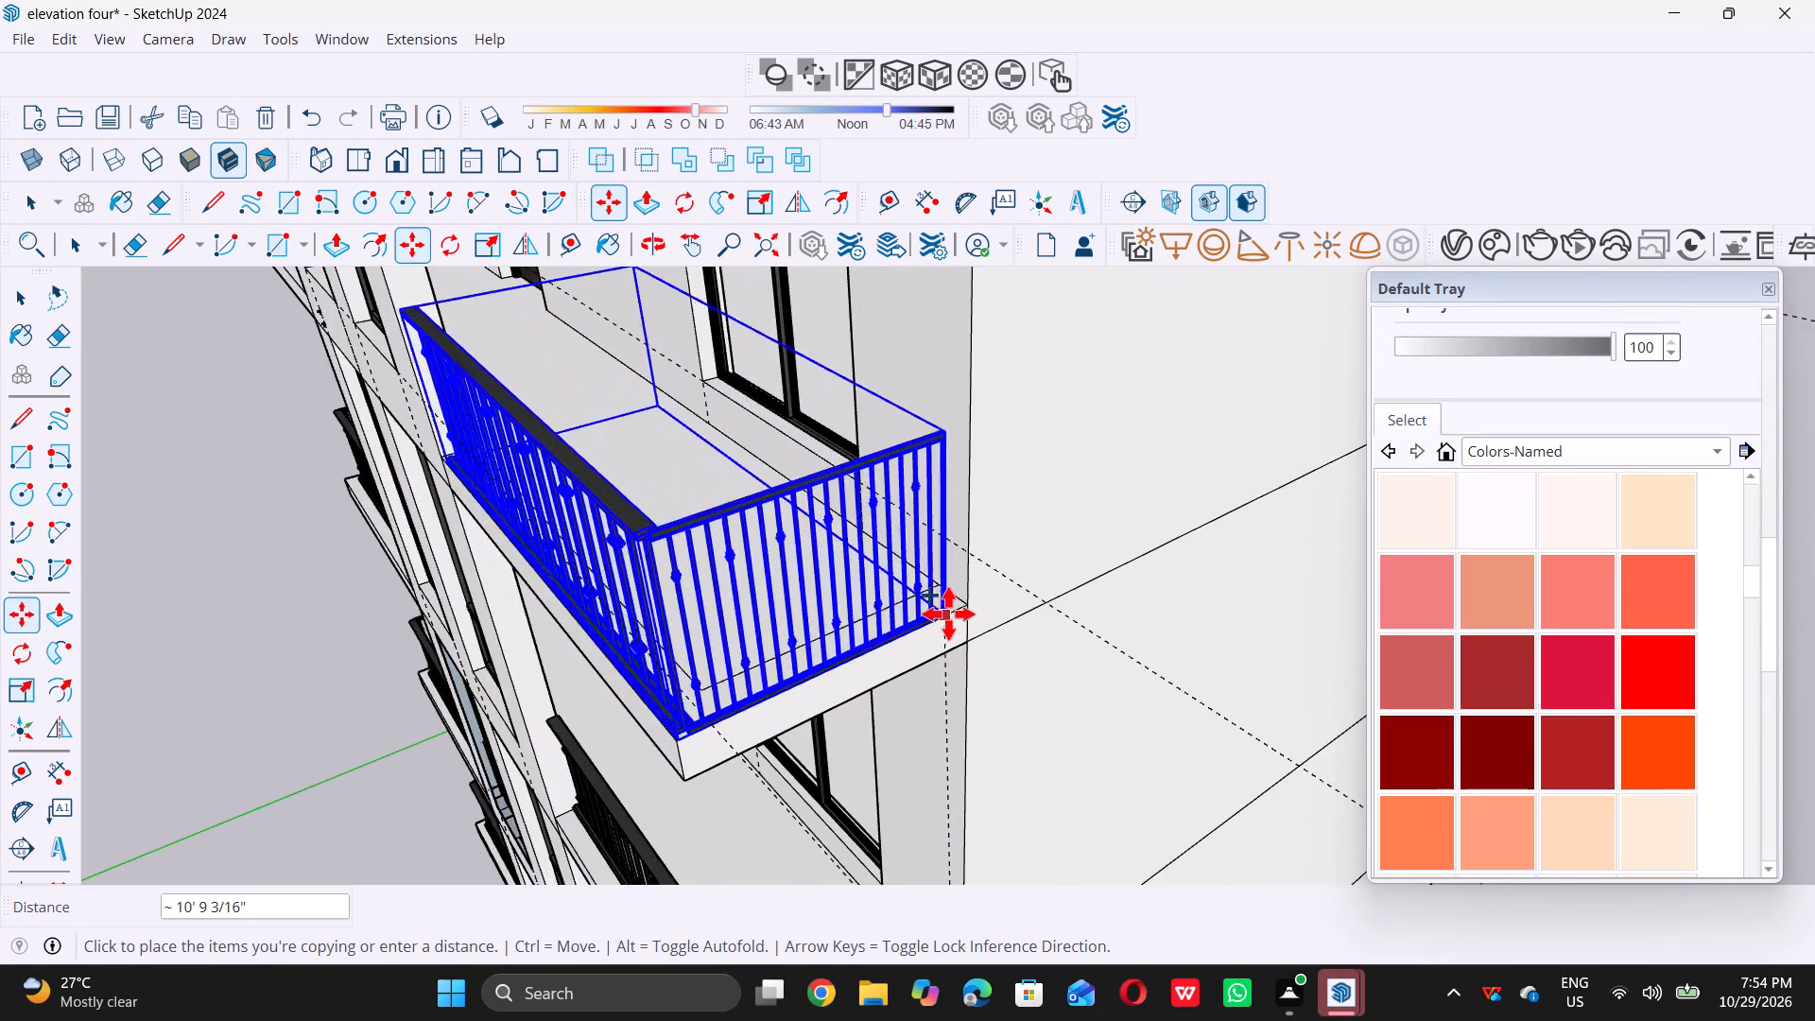
scroll(948, 614, "up", 19)
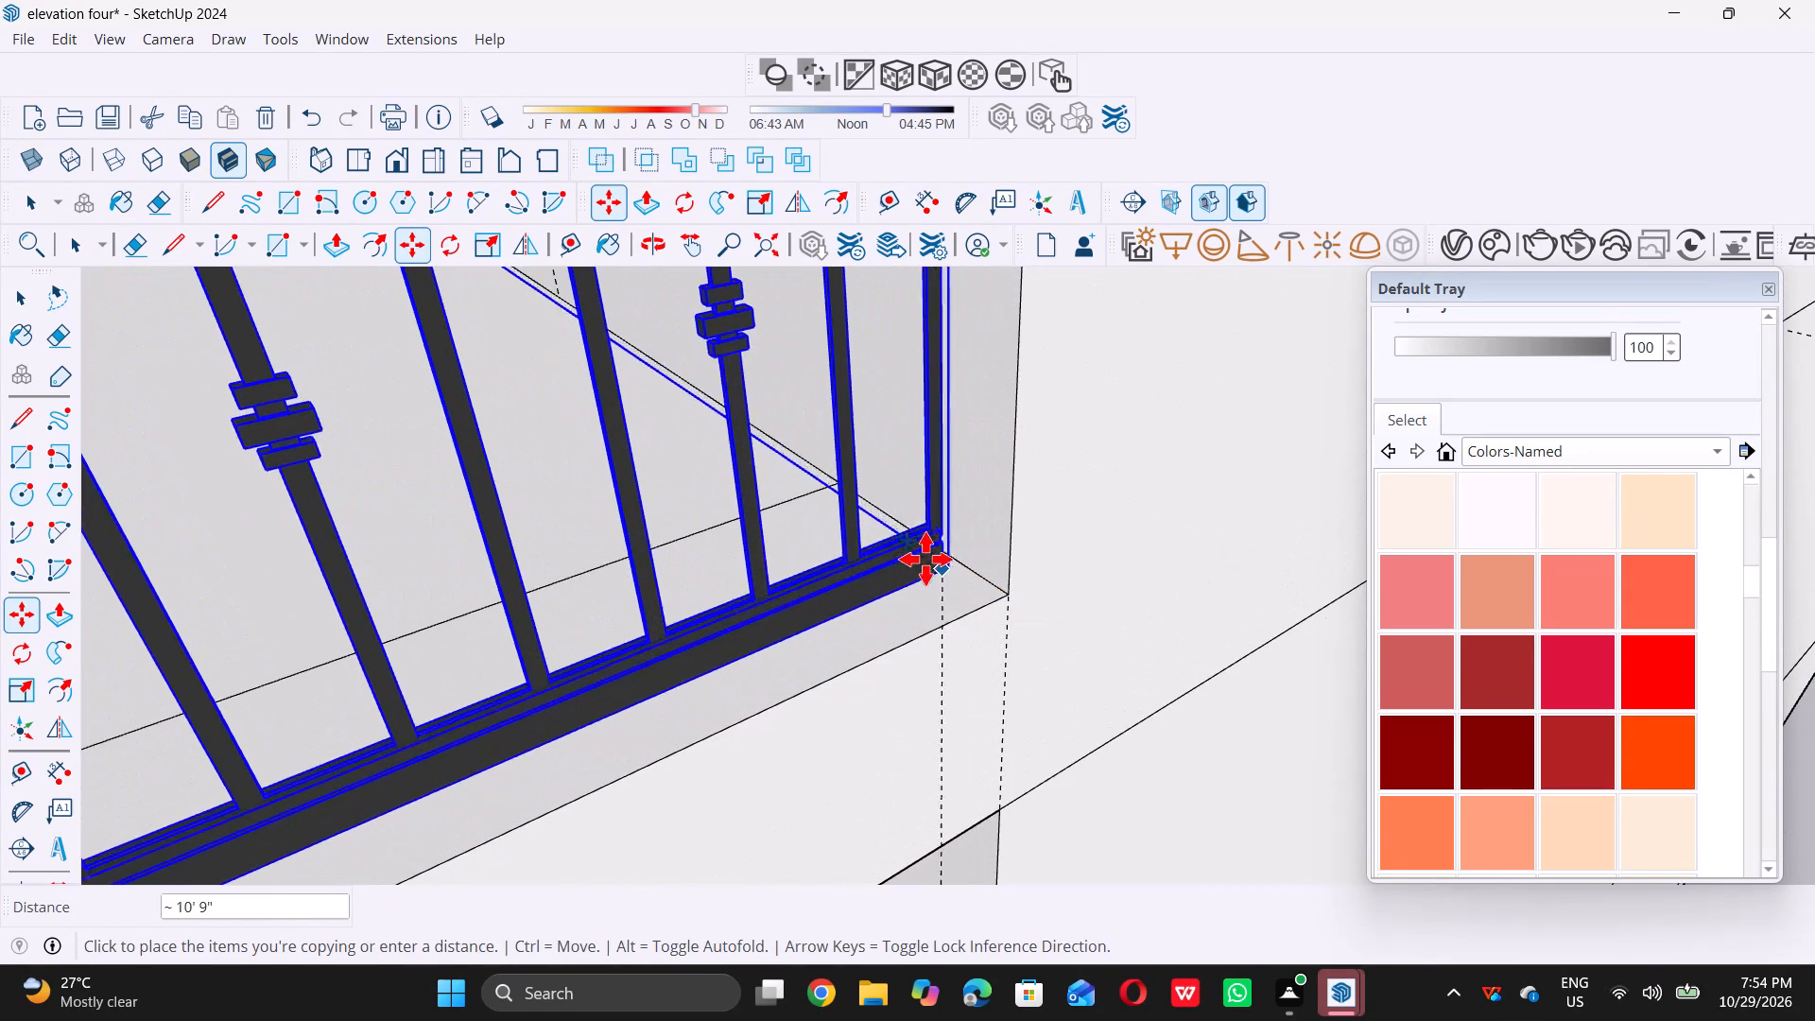
triple_click(910, 539)
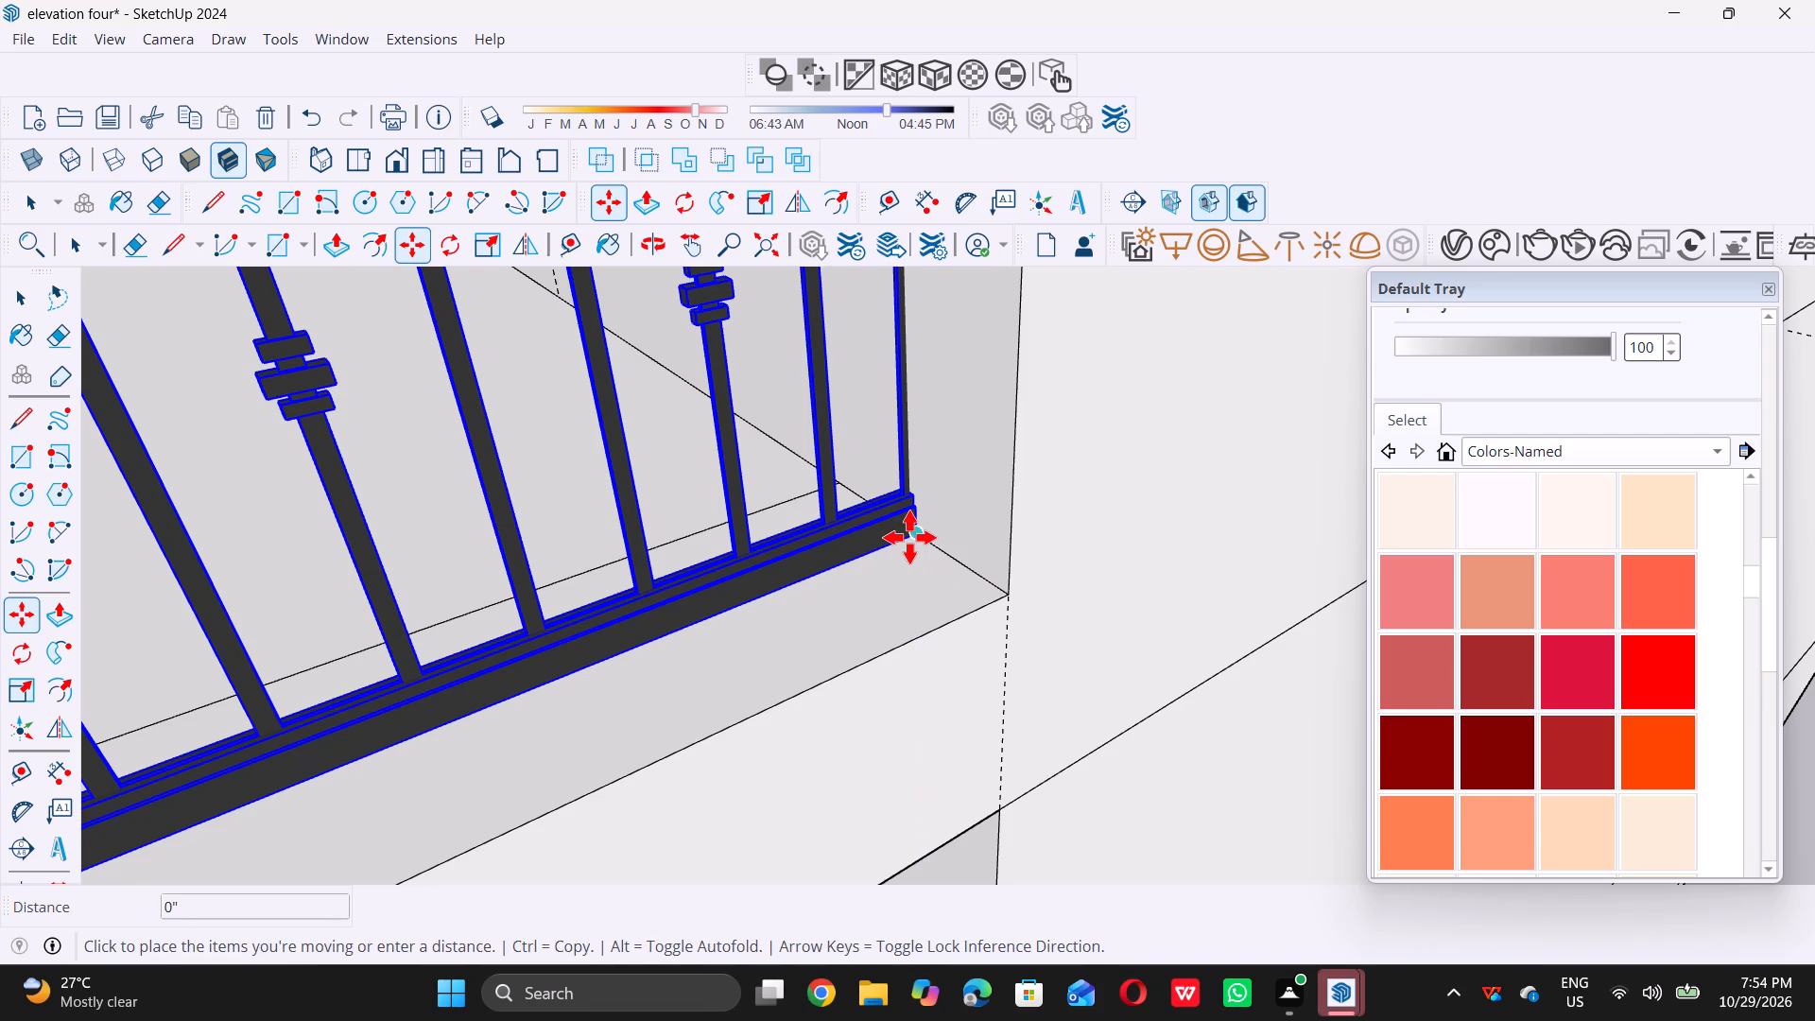
key("space")
scroll(917, 565, "down", 20)
scroll(917, 565, "down", 6)
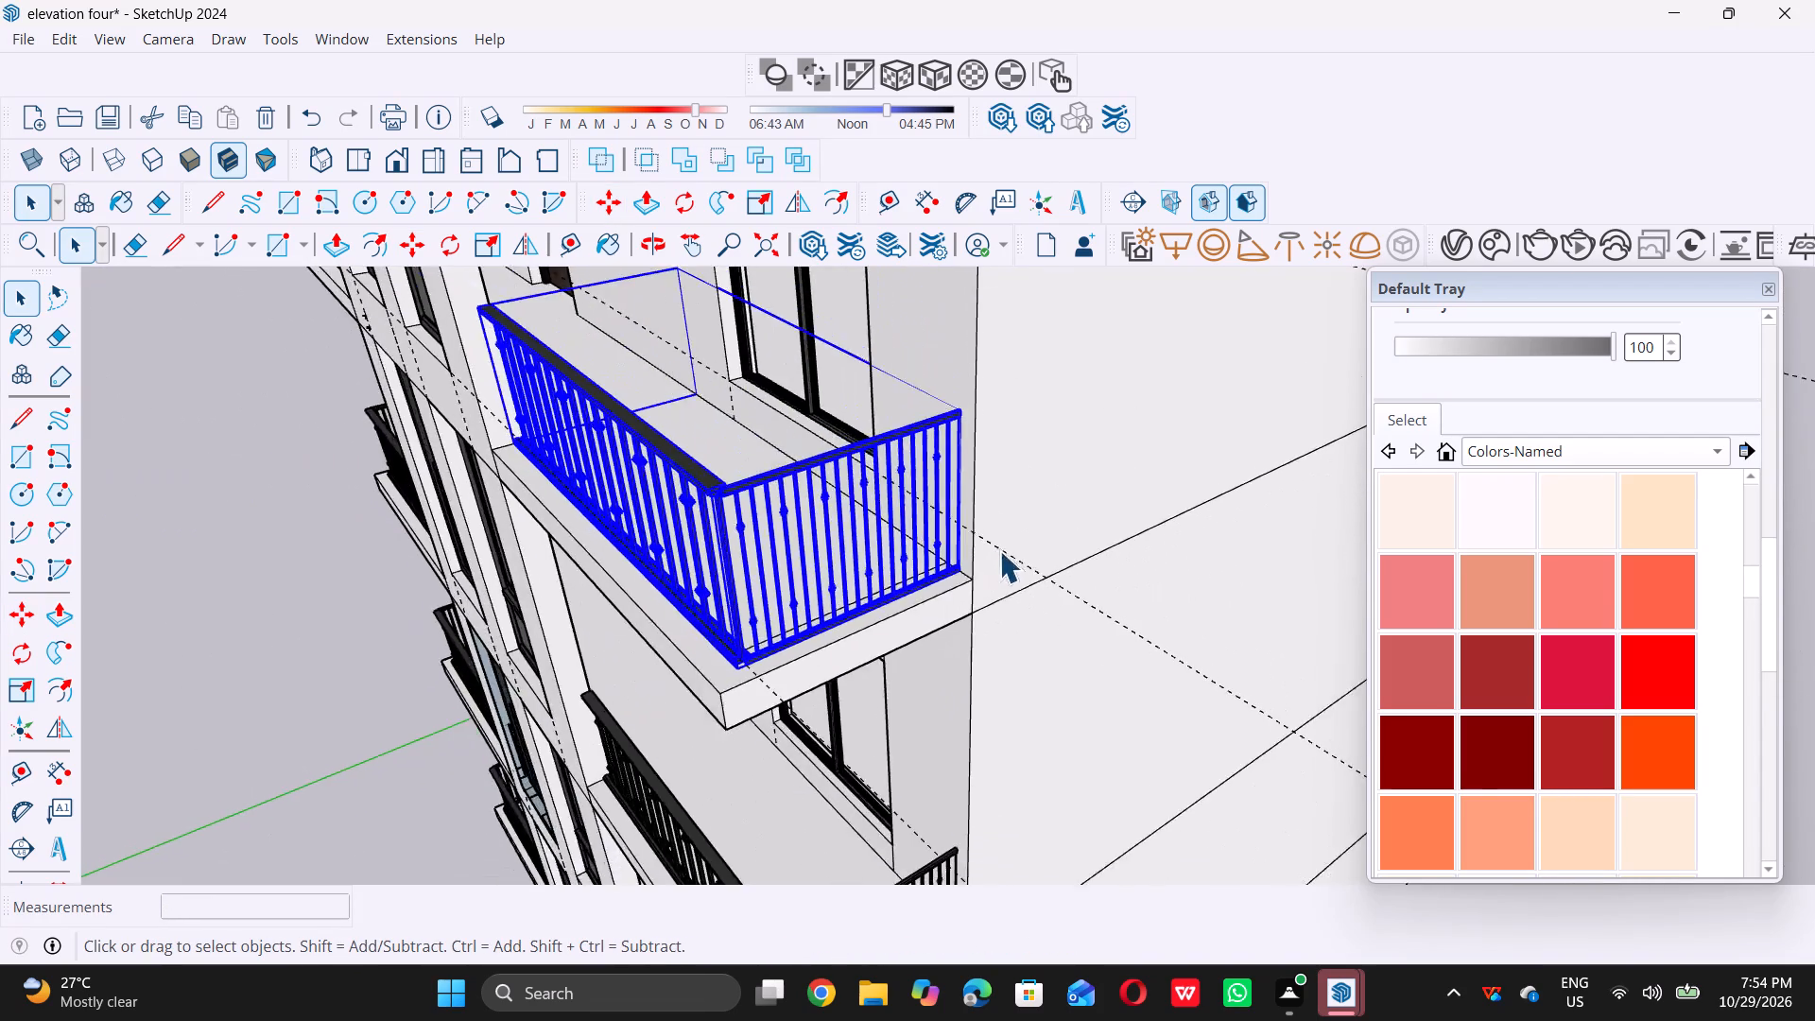
scroll(999, 550, "down", 3)
left_click(234, 637)
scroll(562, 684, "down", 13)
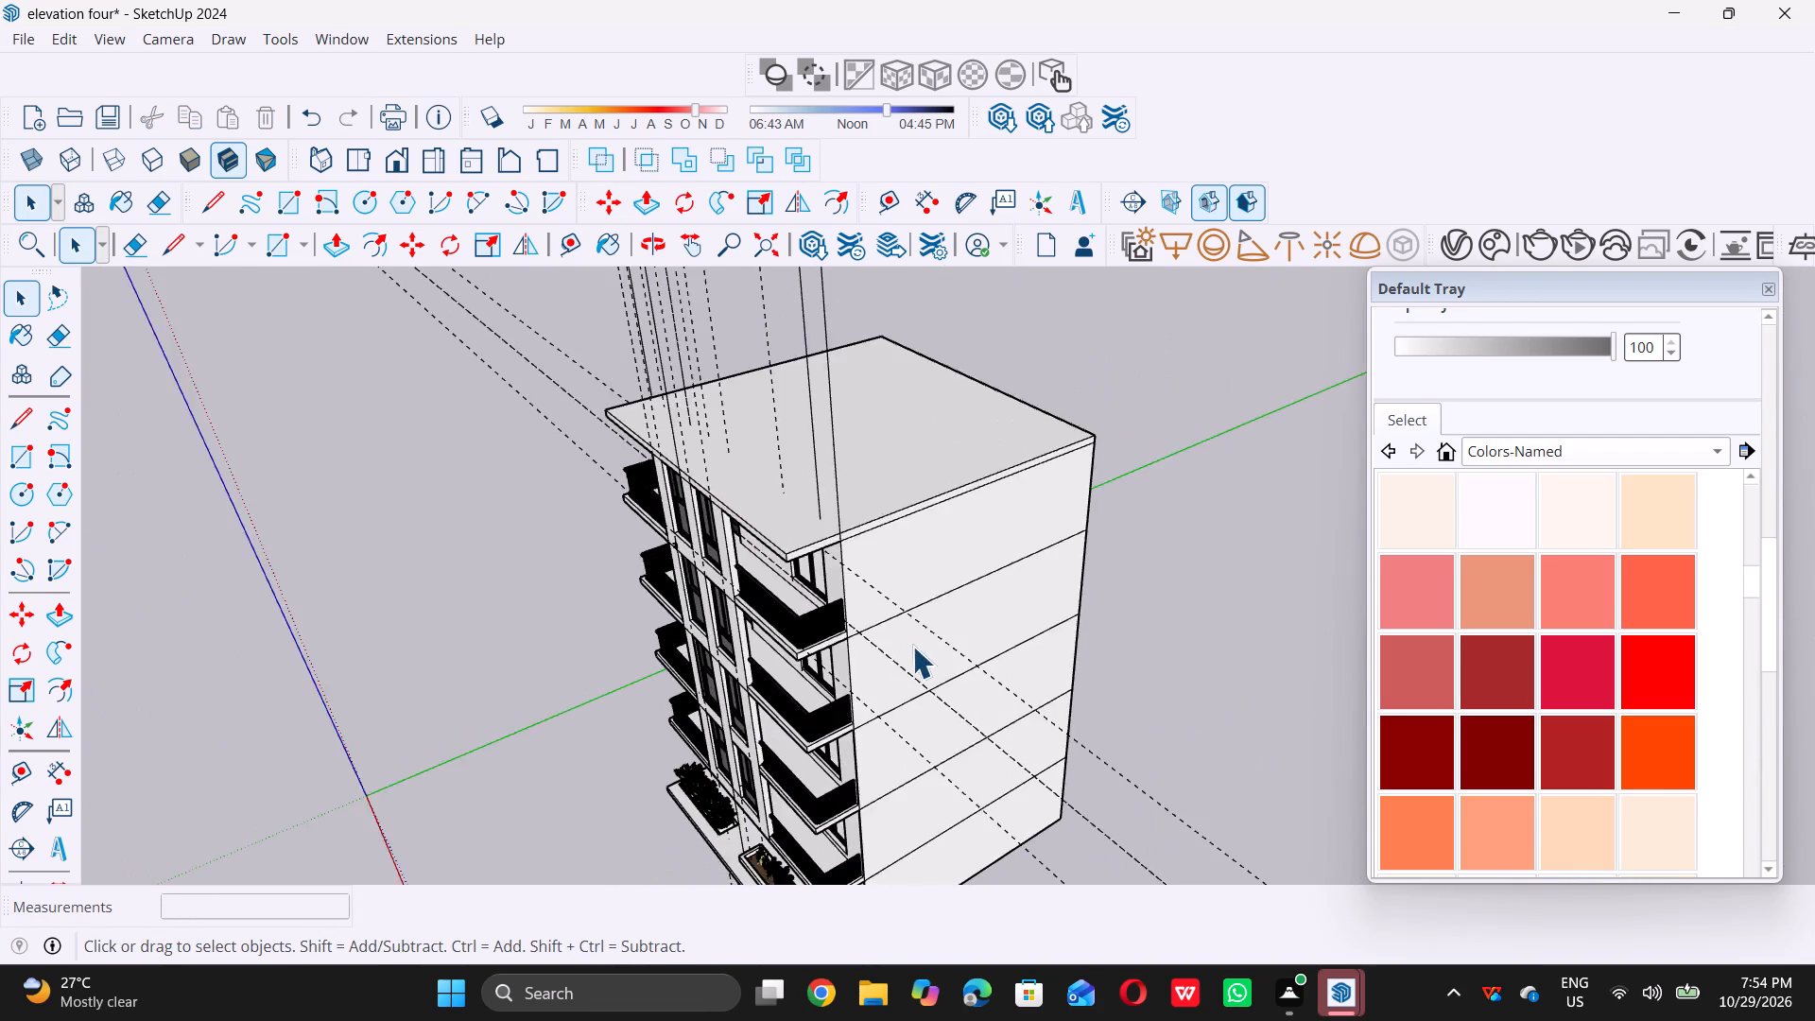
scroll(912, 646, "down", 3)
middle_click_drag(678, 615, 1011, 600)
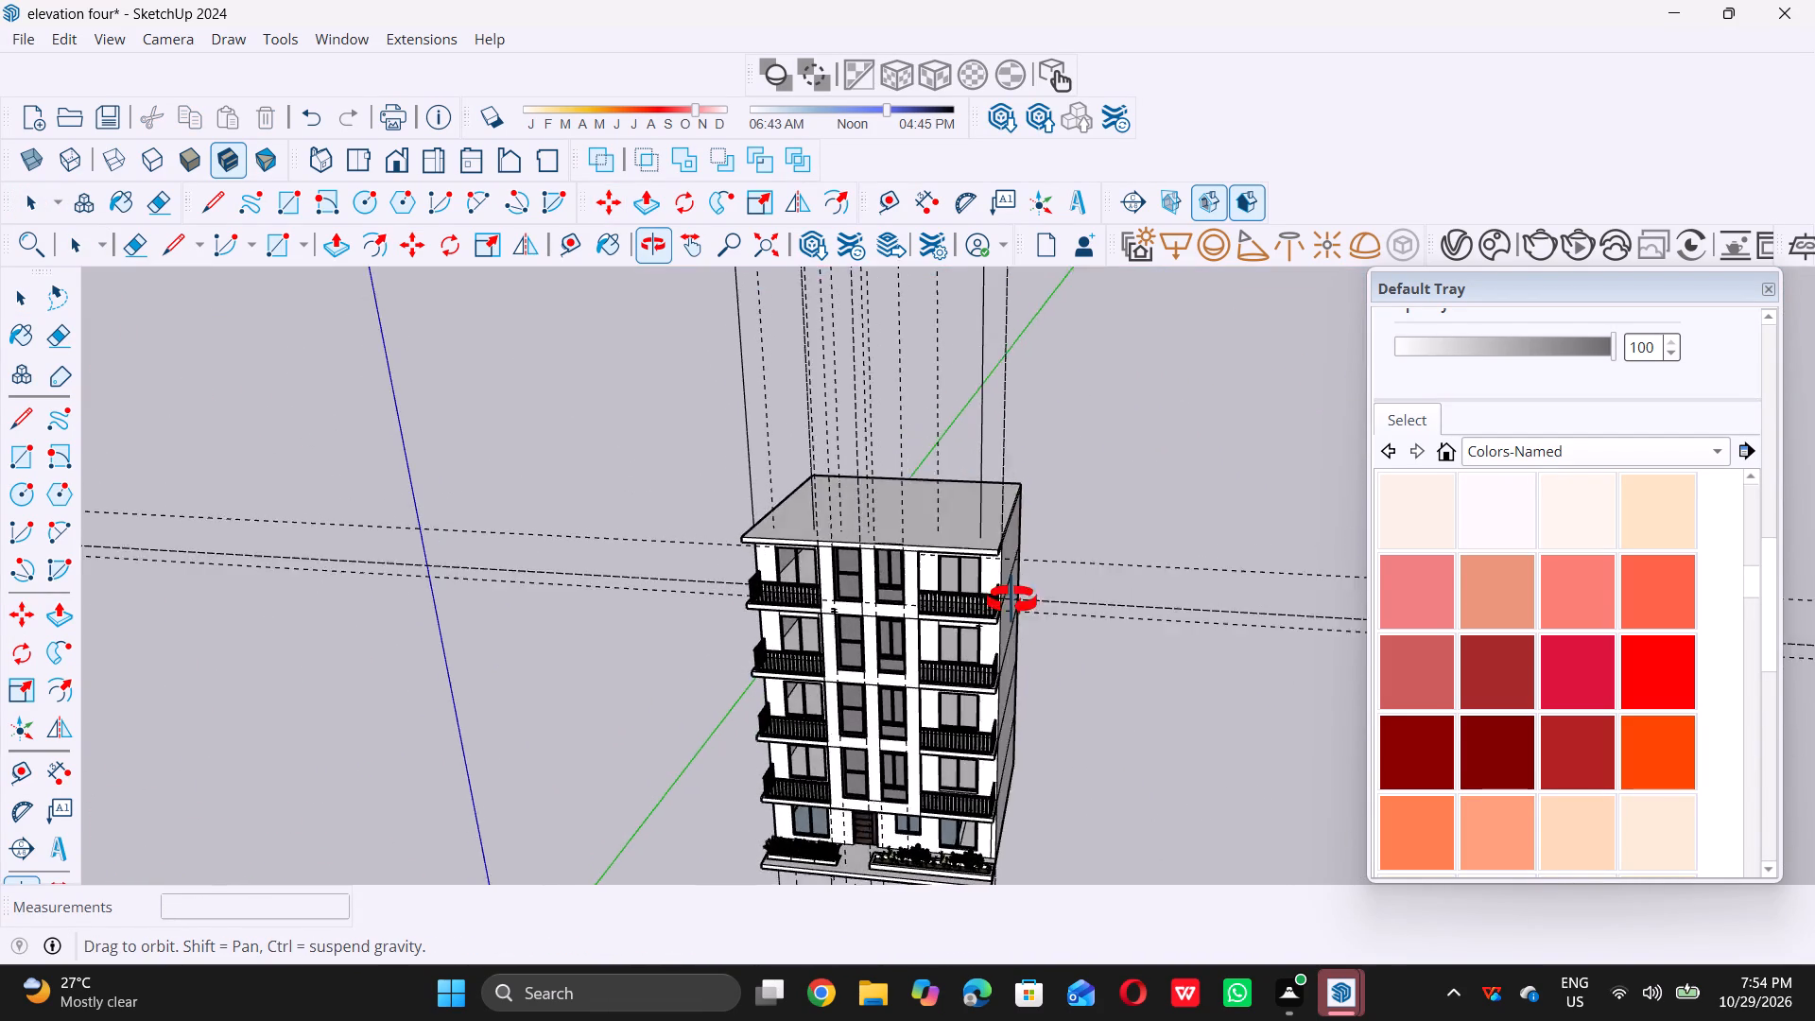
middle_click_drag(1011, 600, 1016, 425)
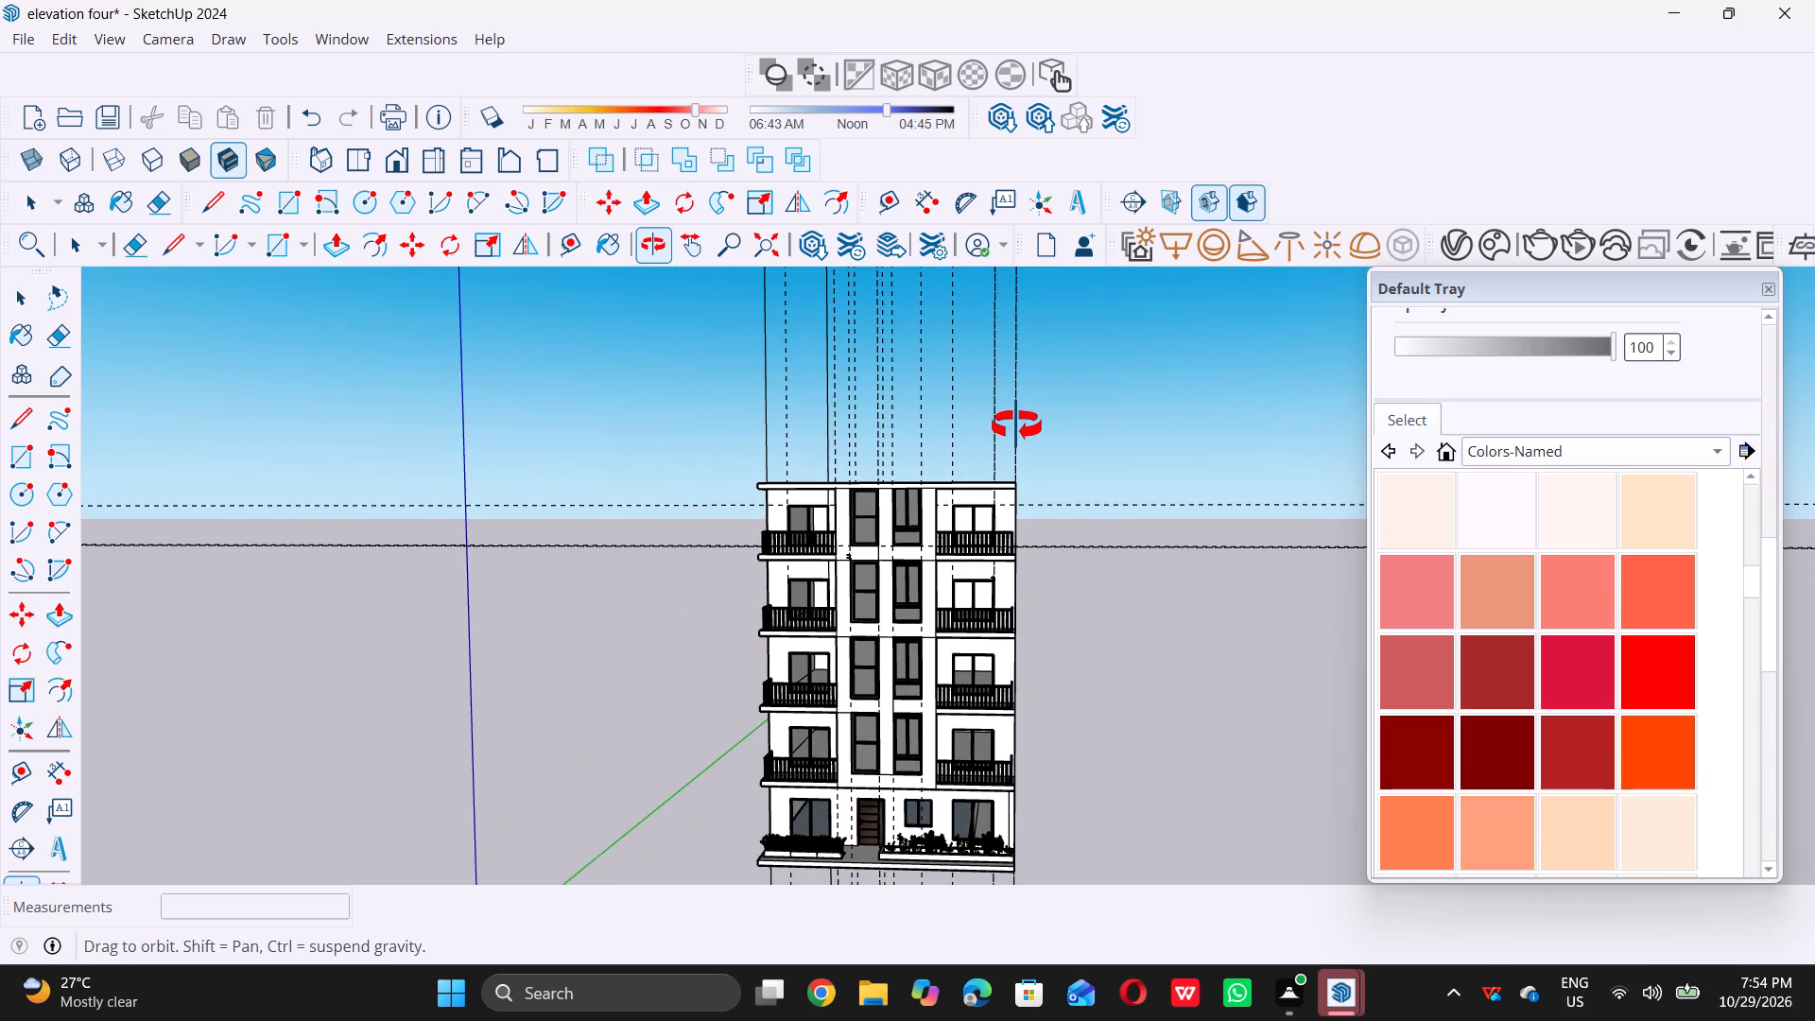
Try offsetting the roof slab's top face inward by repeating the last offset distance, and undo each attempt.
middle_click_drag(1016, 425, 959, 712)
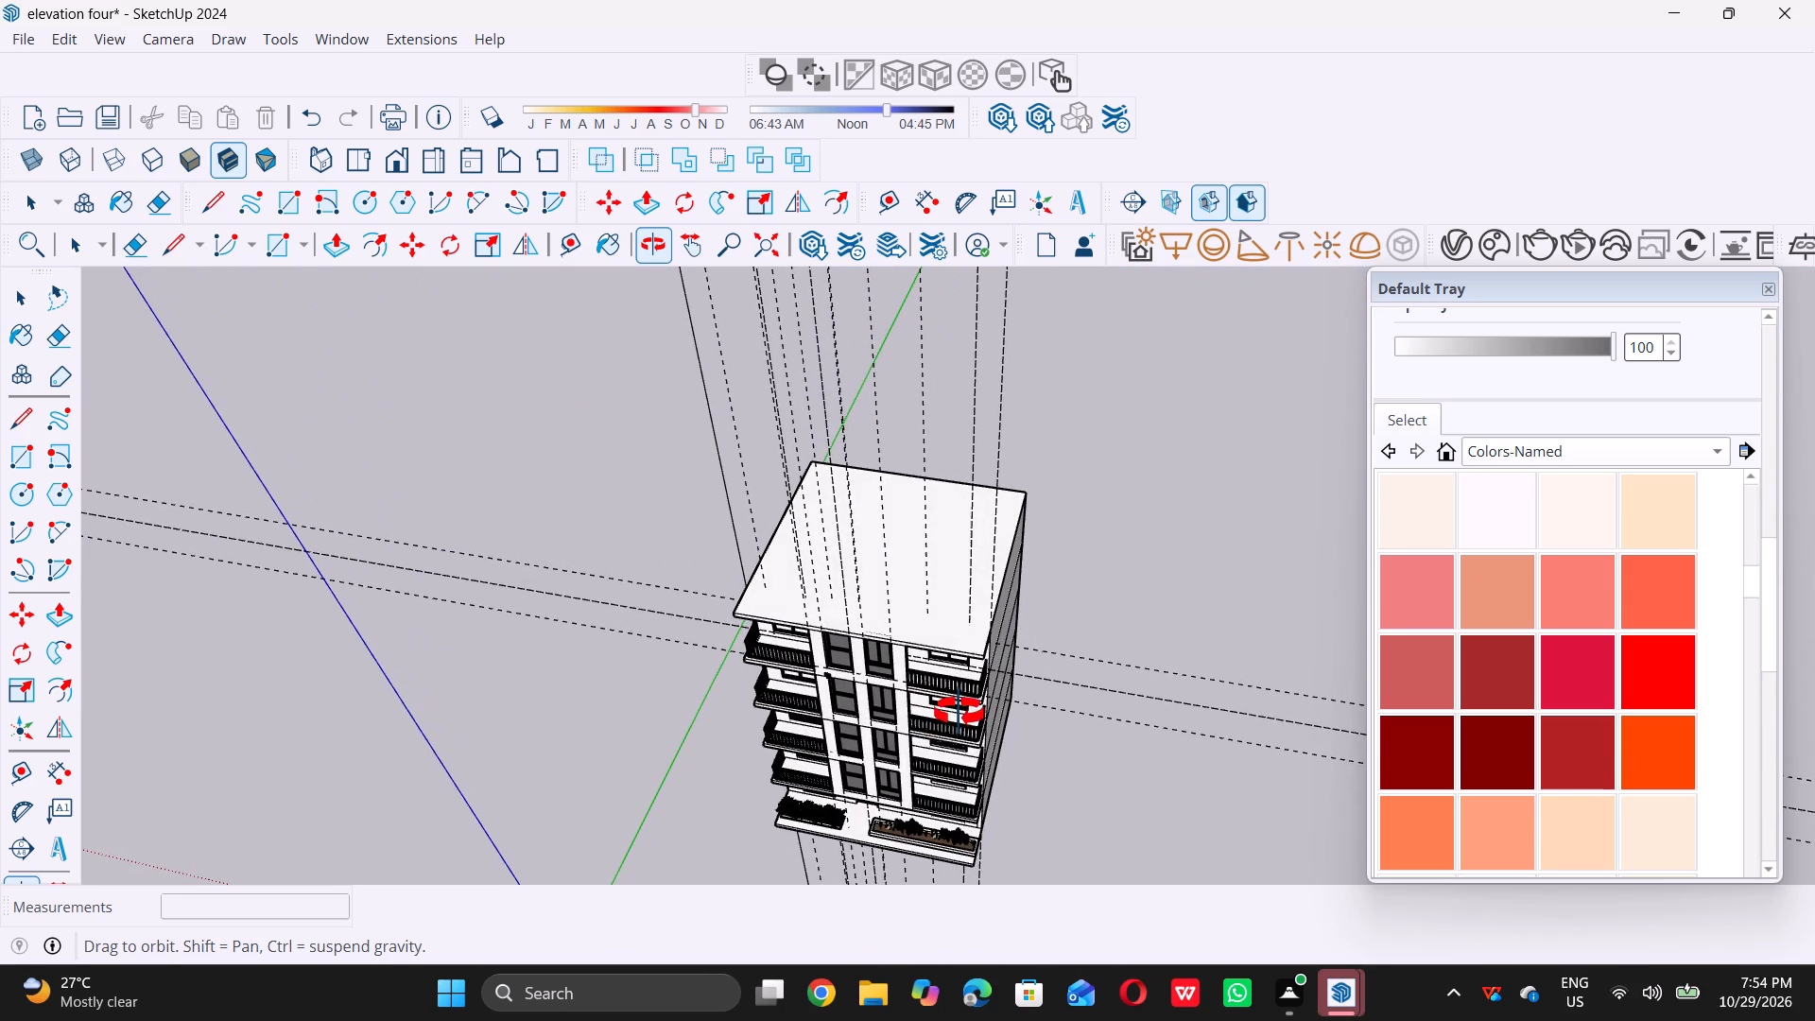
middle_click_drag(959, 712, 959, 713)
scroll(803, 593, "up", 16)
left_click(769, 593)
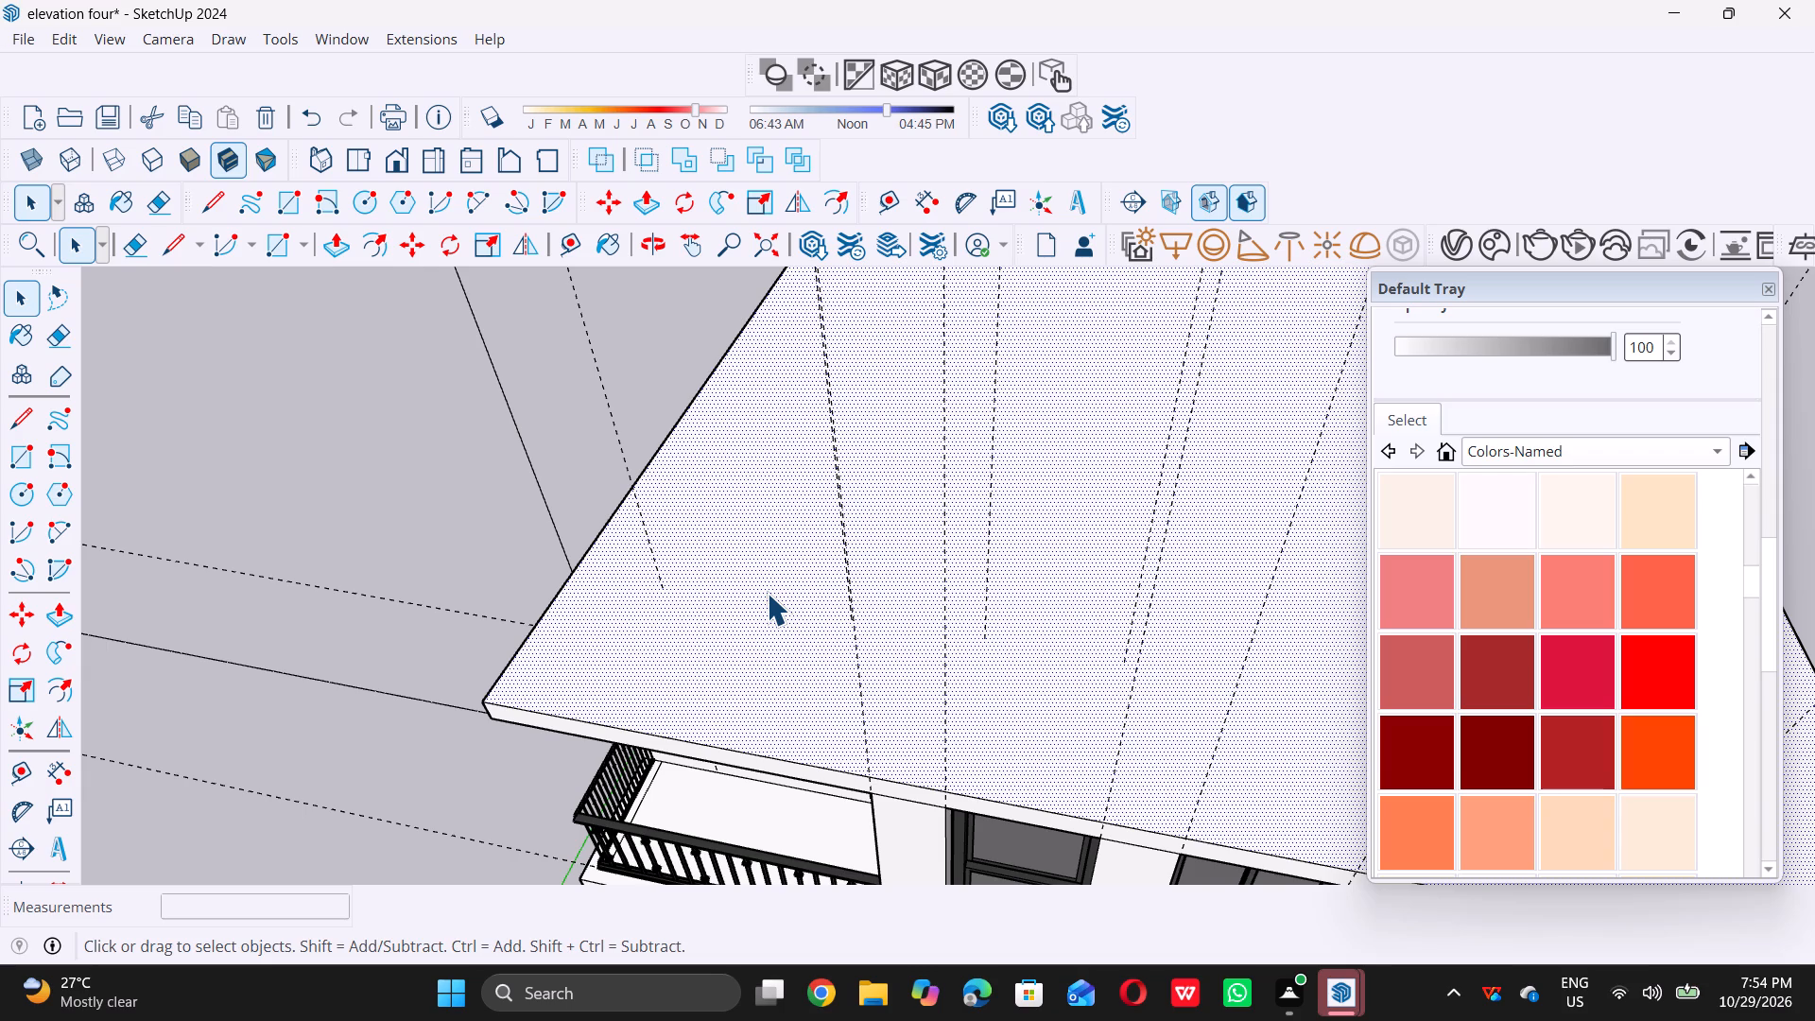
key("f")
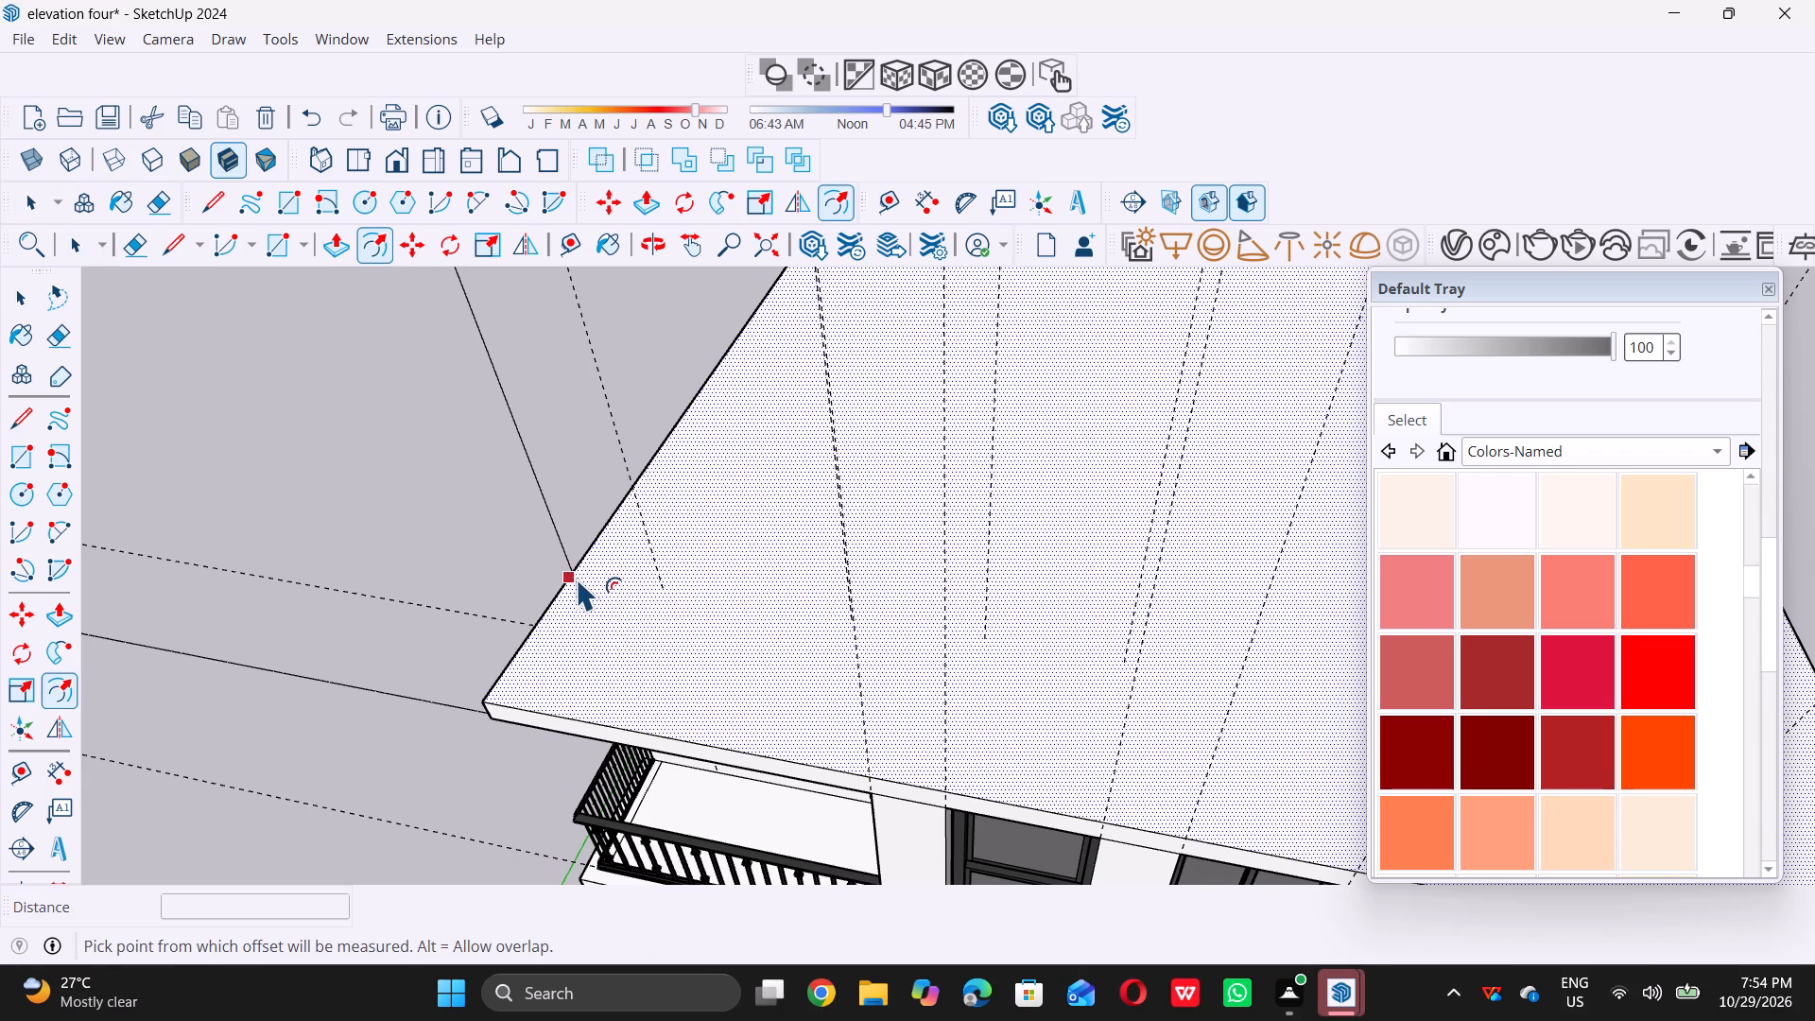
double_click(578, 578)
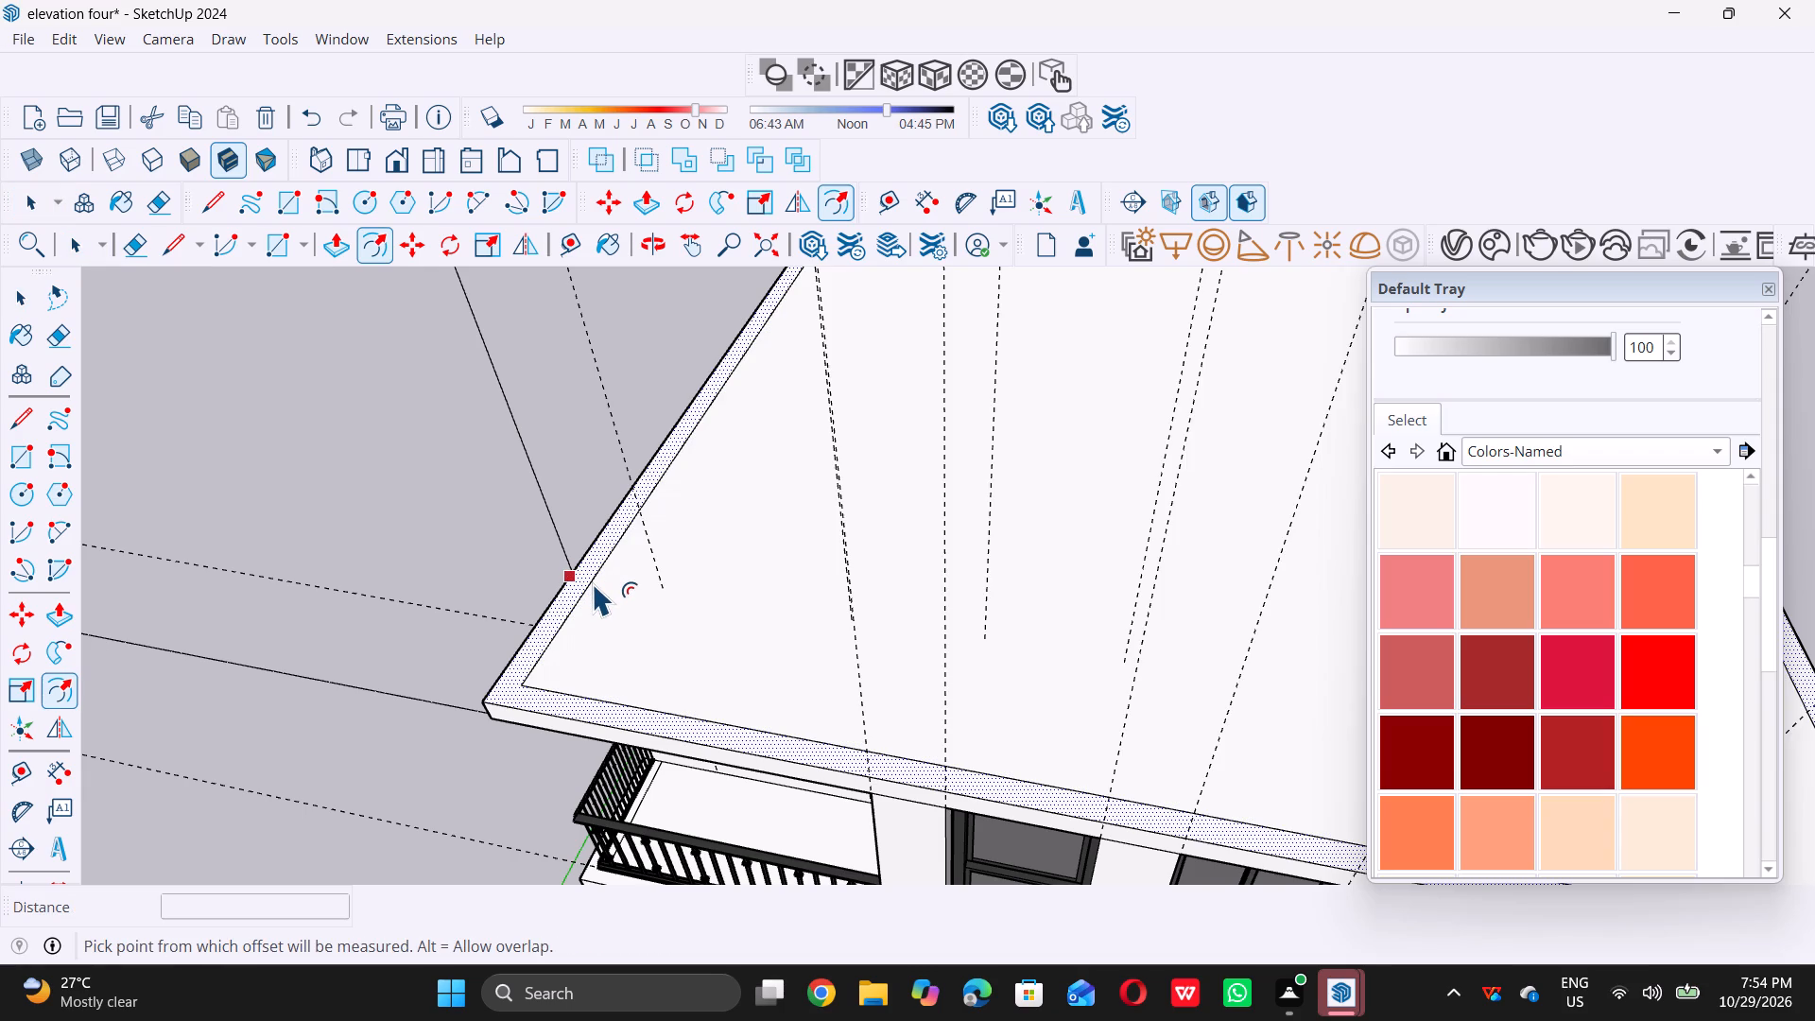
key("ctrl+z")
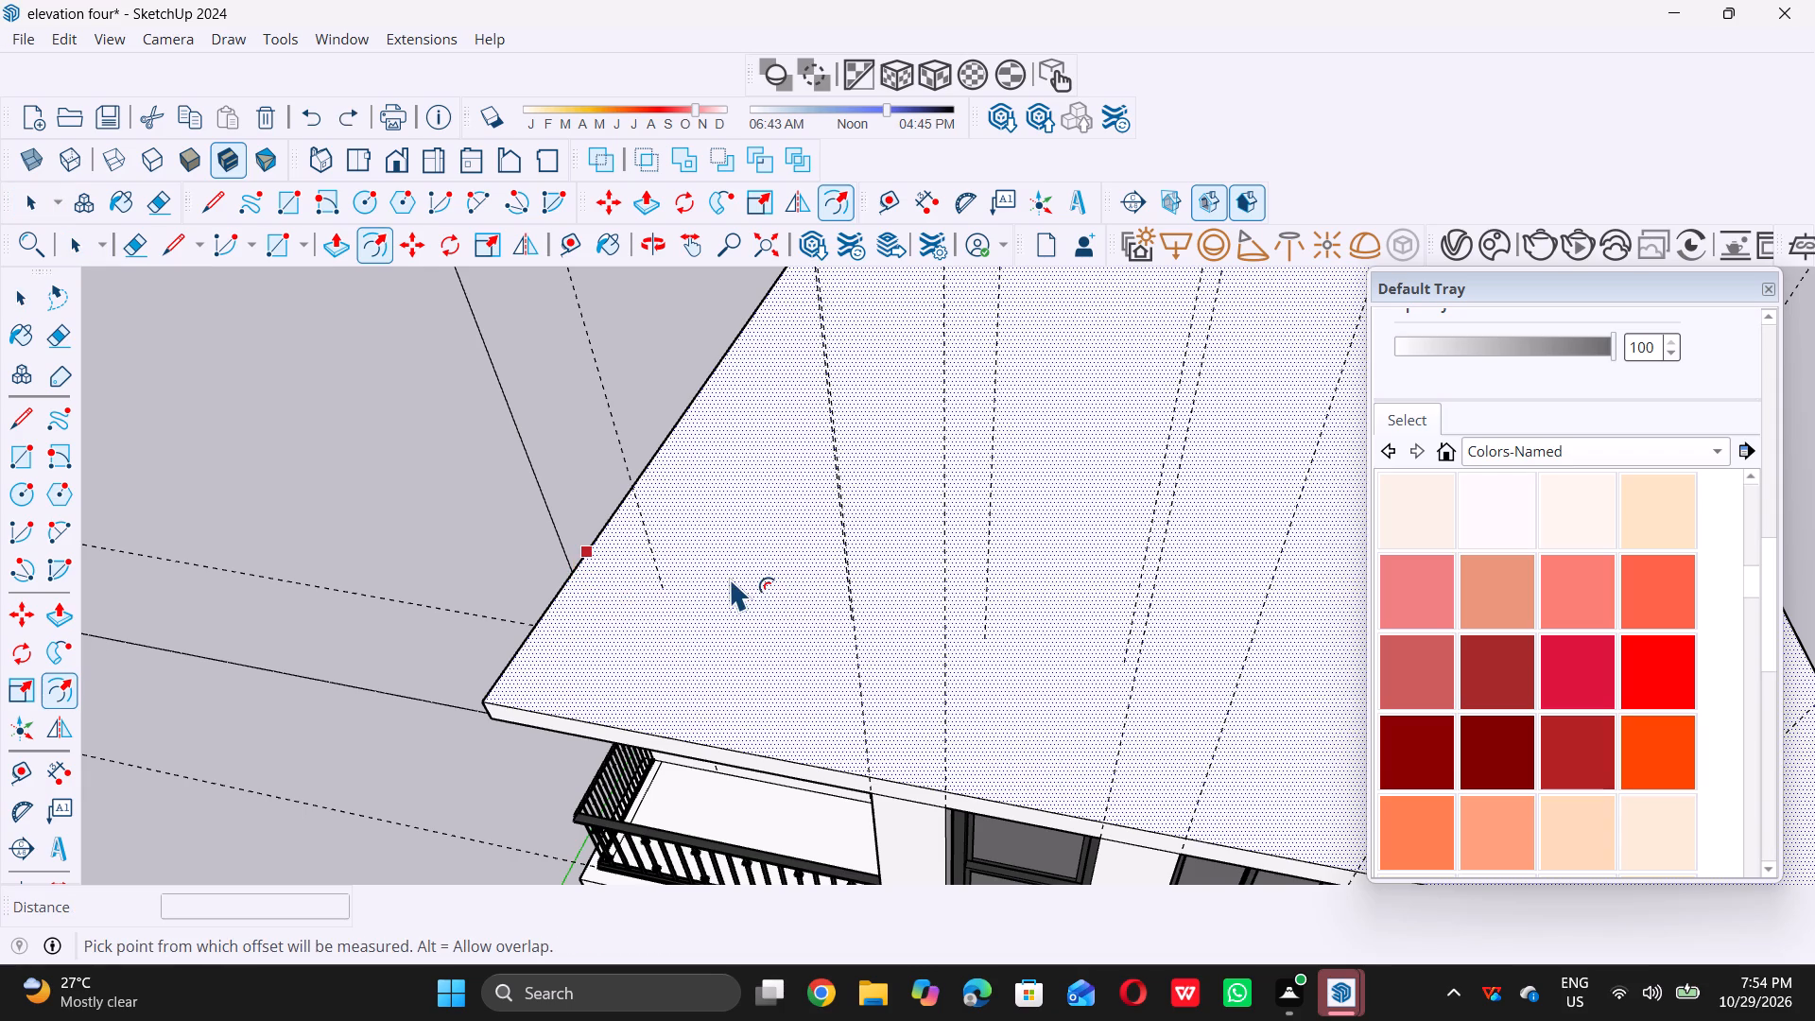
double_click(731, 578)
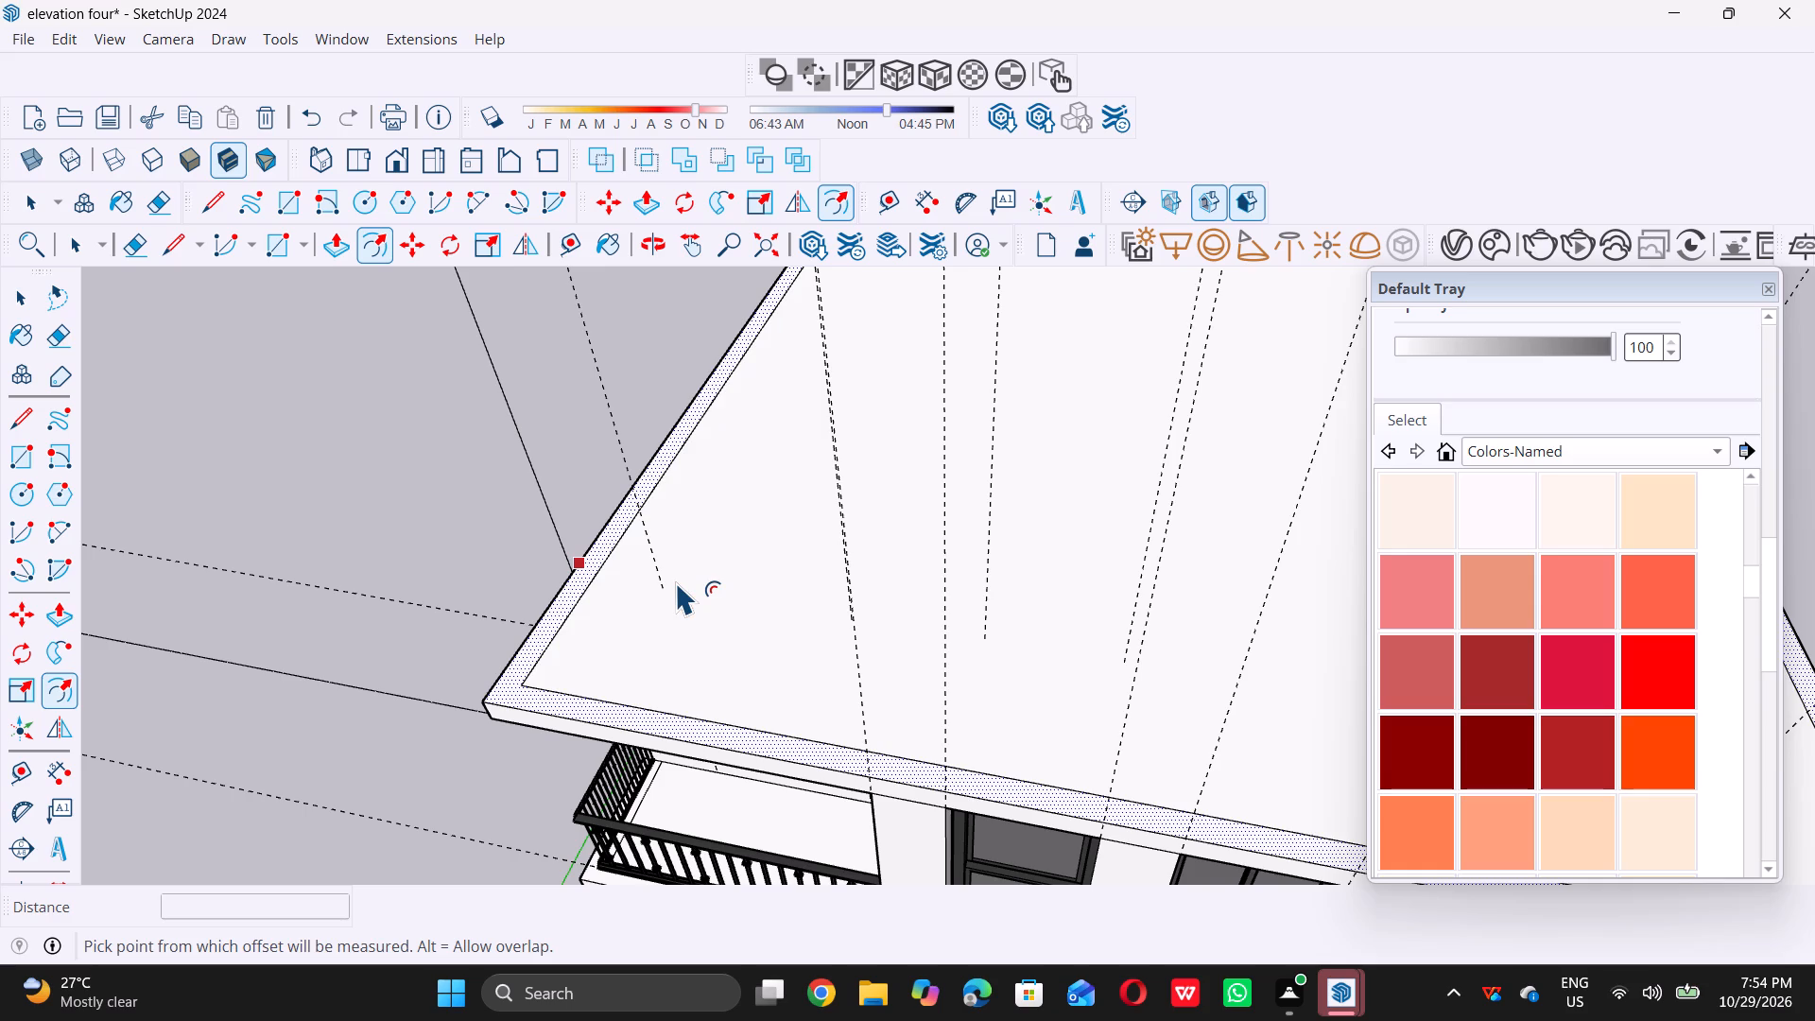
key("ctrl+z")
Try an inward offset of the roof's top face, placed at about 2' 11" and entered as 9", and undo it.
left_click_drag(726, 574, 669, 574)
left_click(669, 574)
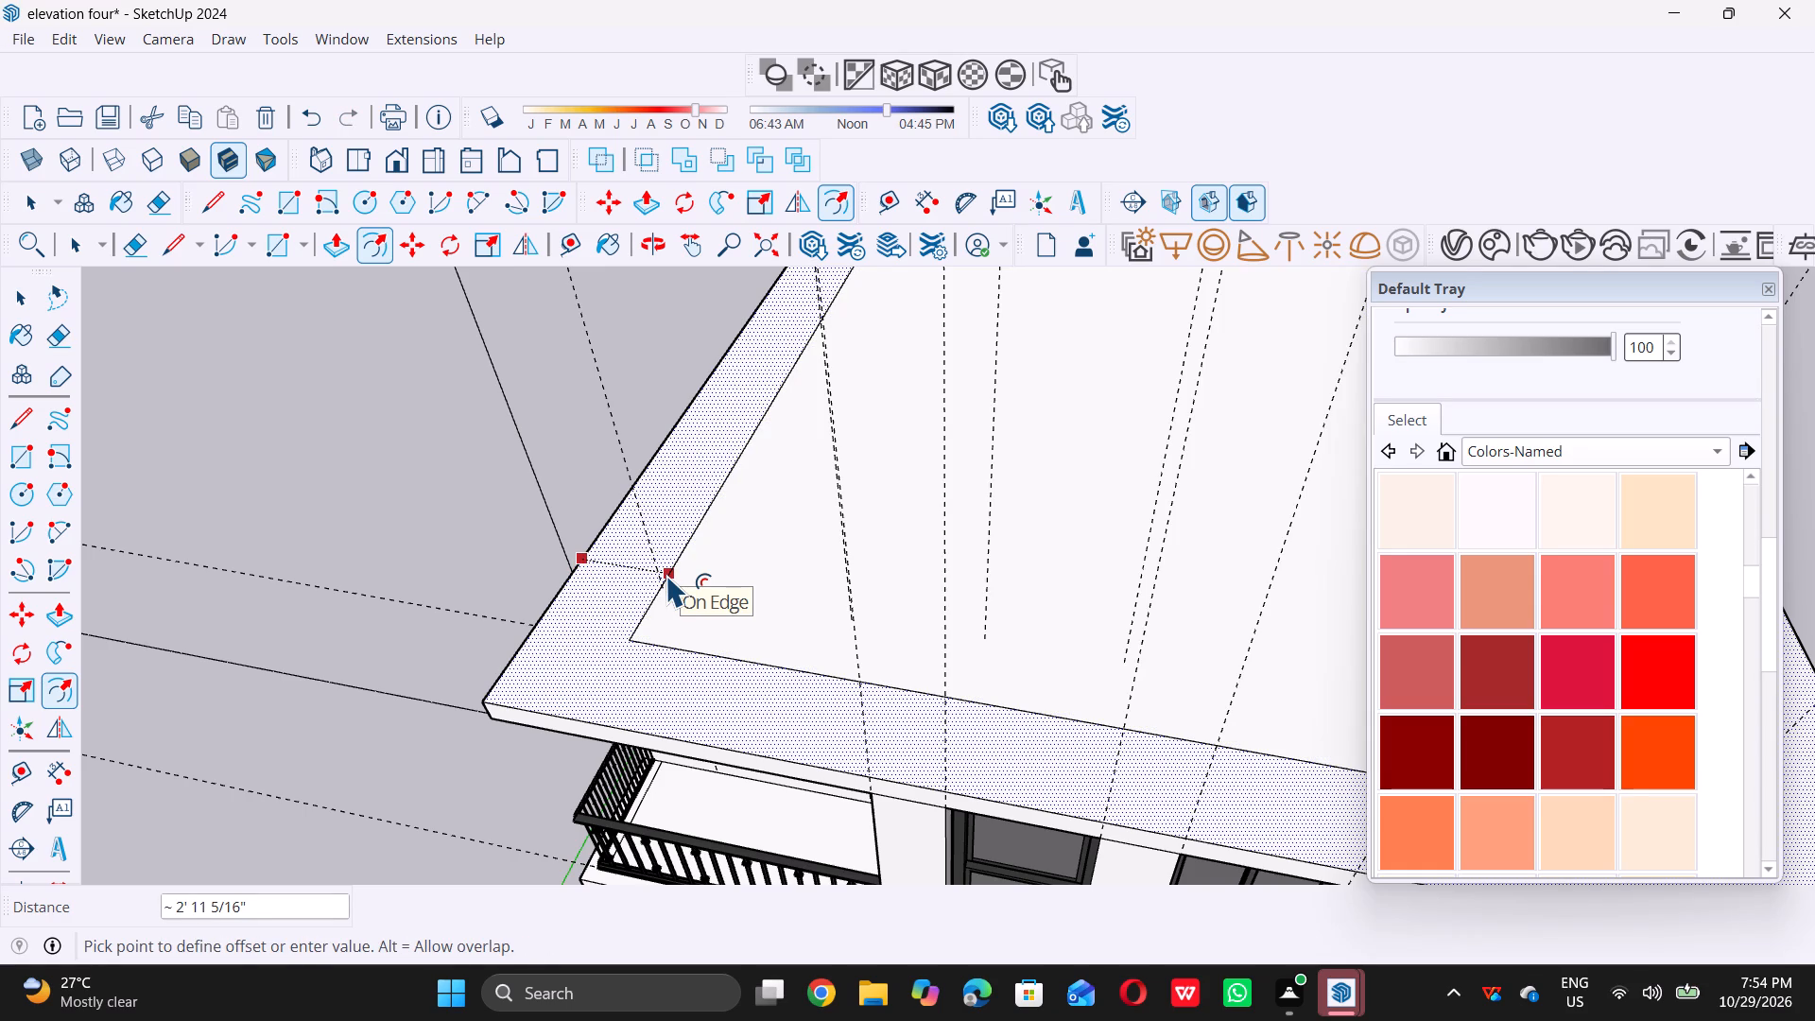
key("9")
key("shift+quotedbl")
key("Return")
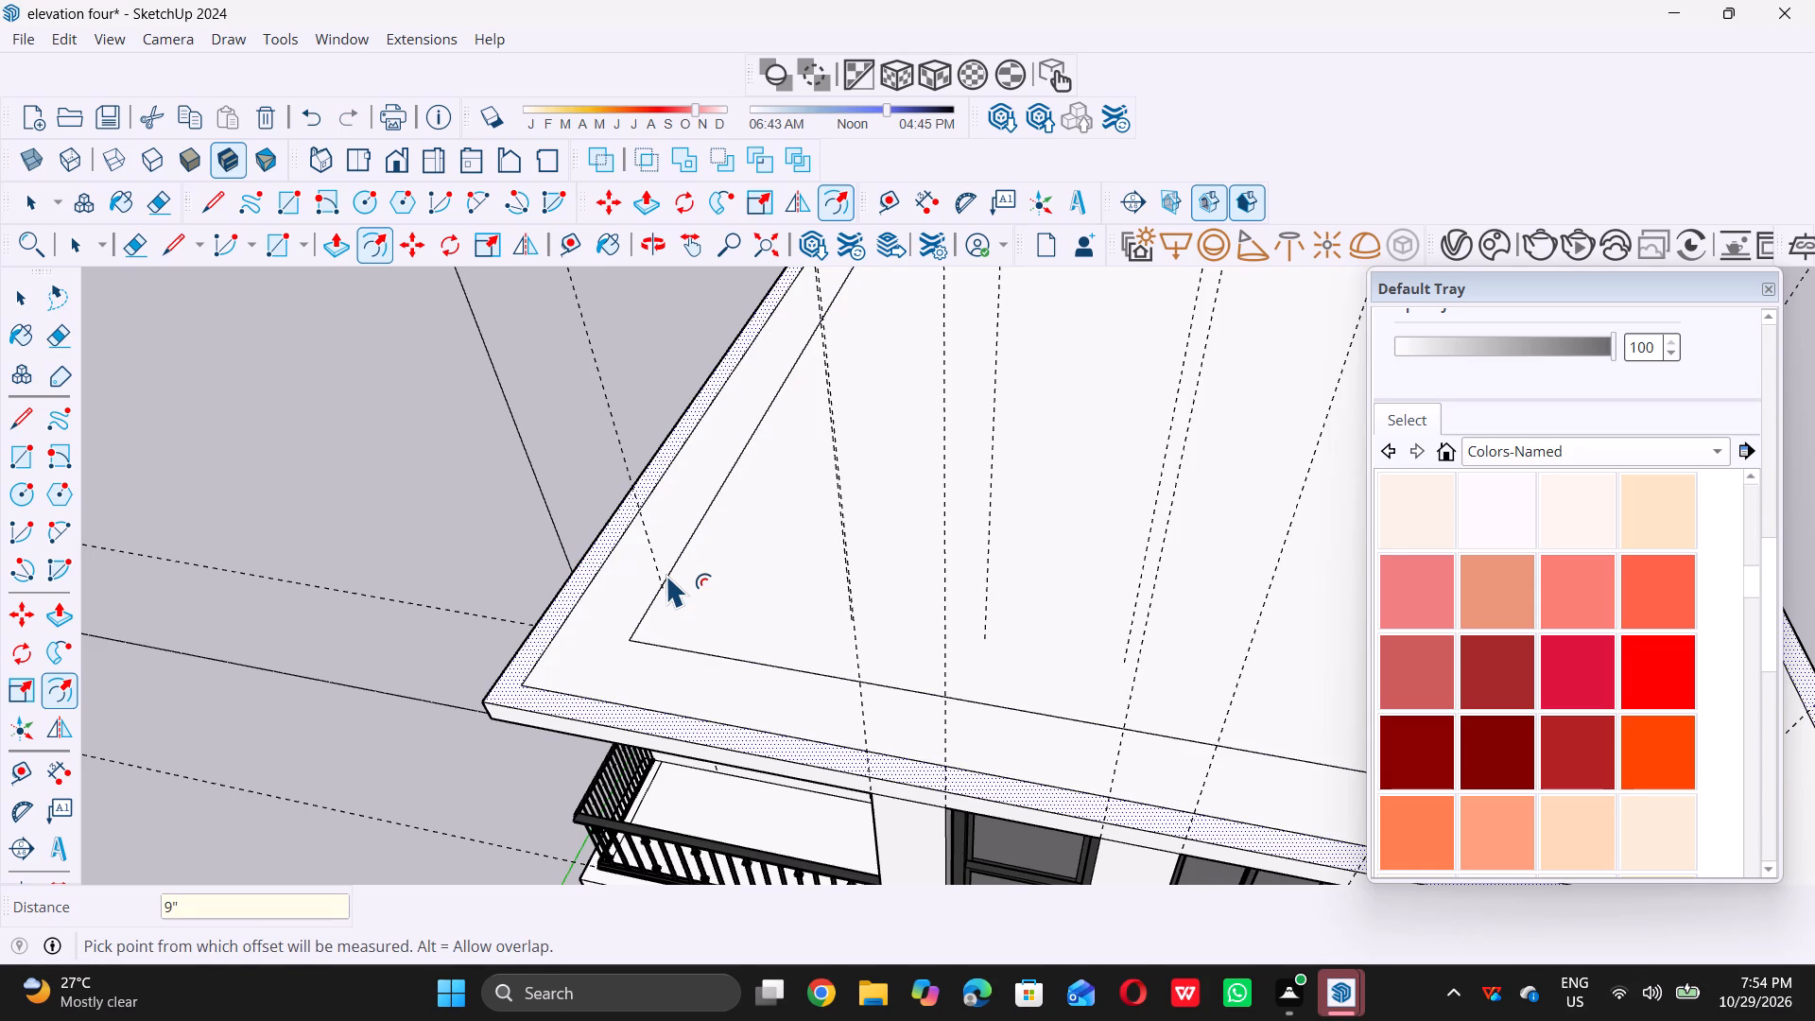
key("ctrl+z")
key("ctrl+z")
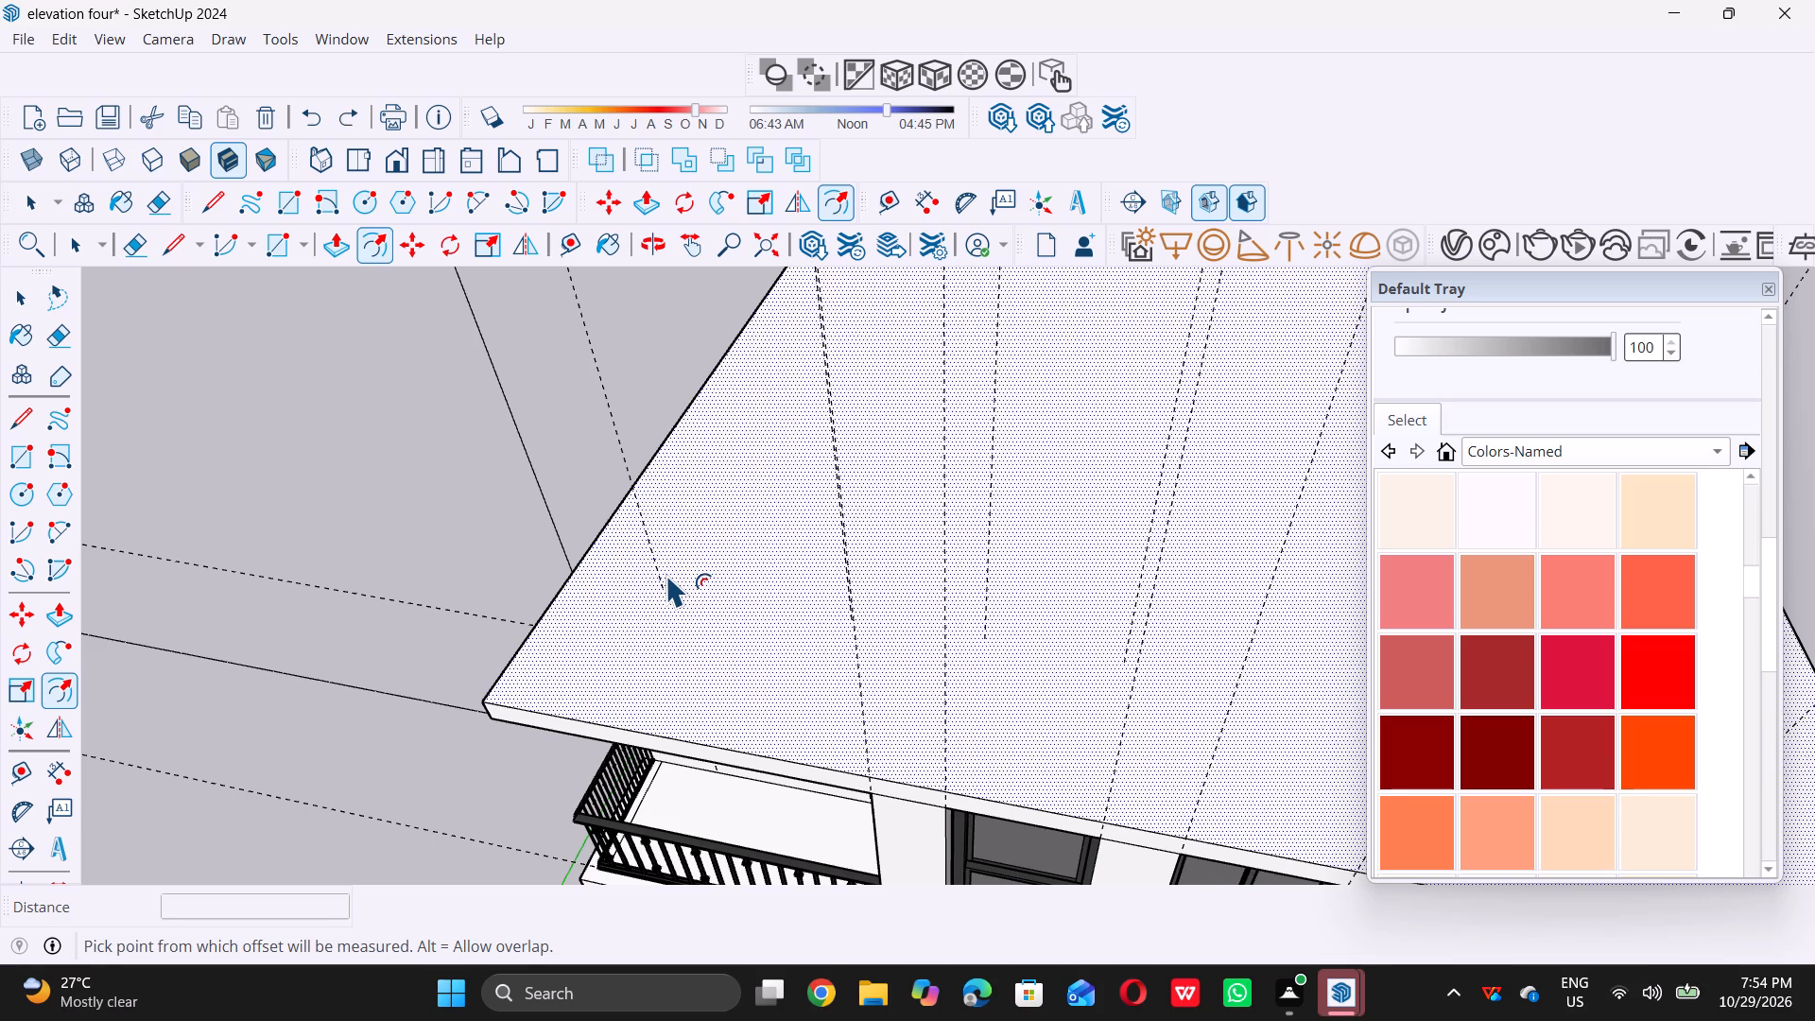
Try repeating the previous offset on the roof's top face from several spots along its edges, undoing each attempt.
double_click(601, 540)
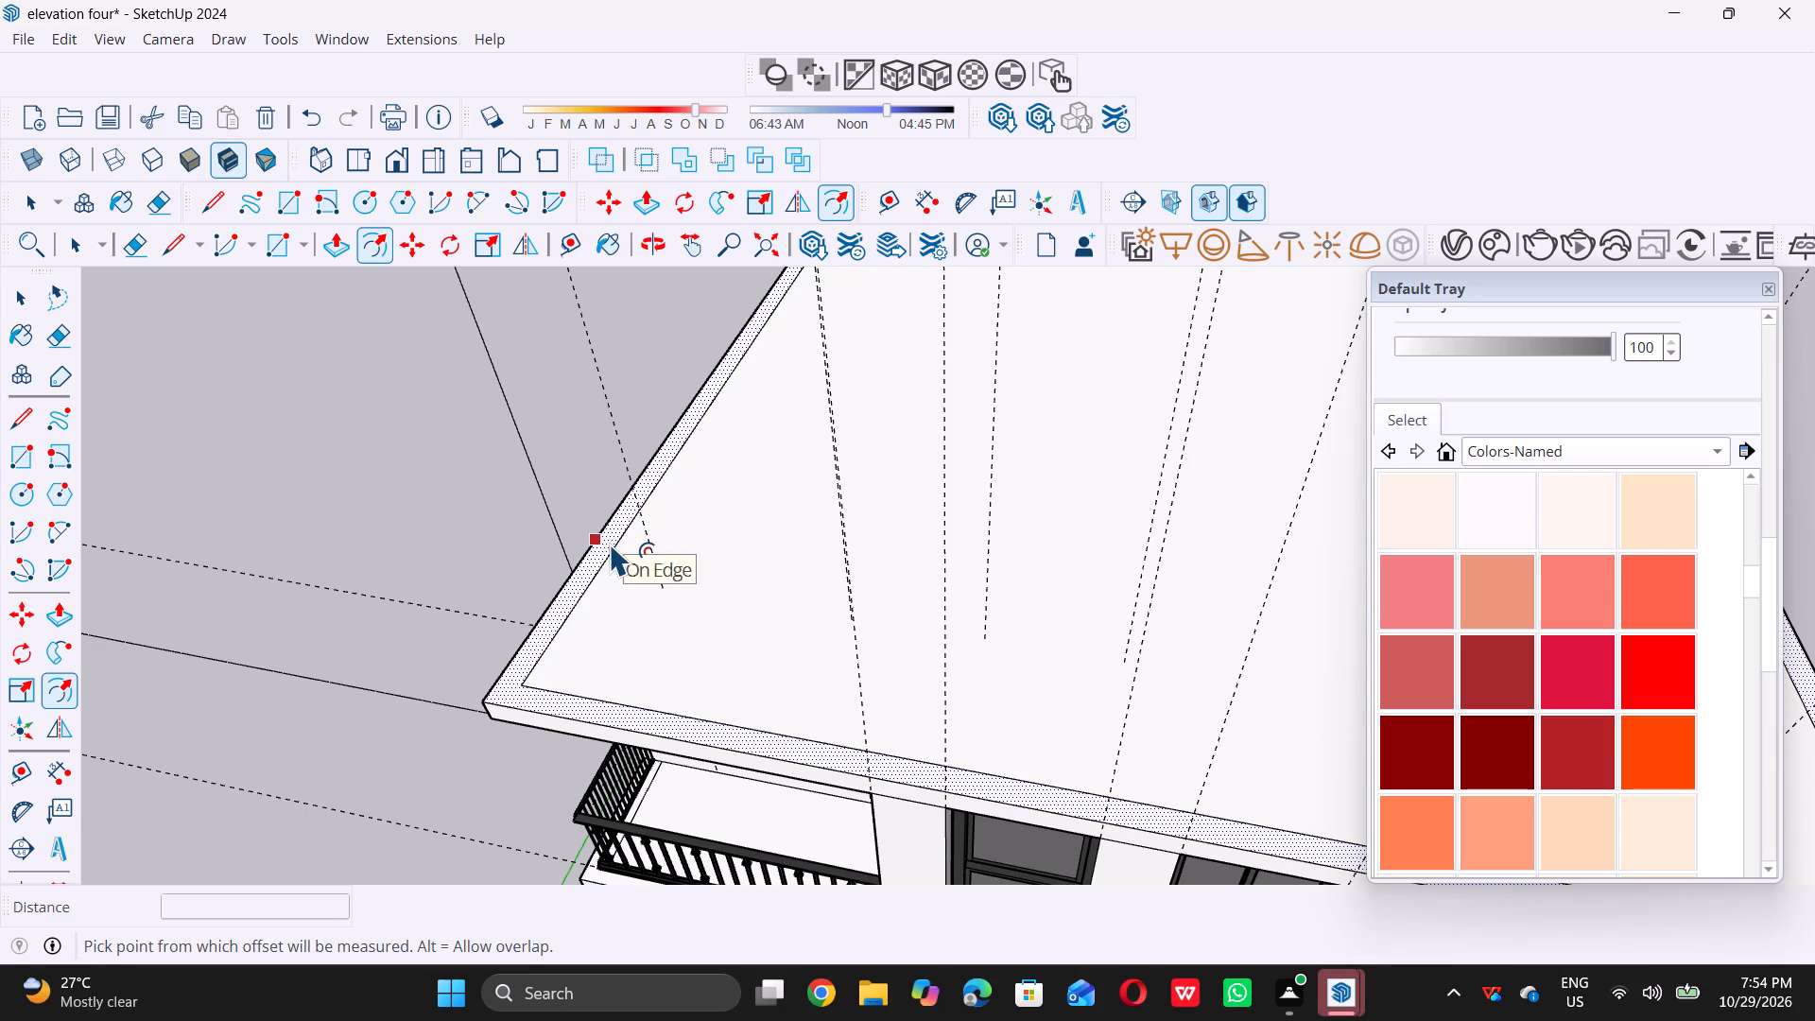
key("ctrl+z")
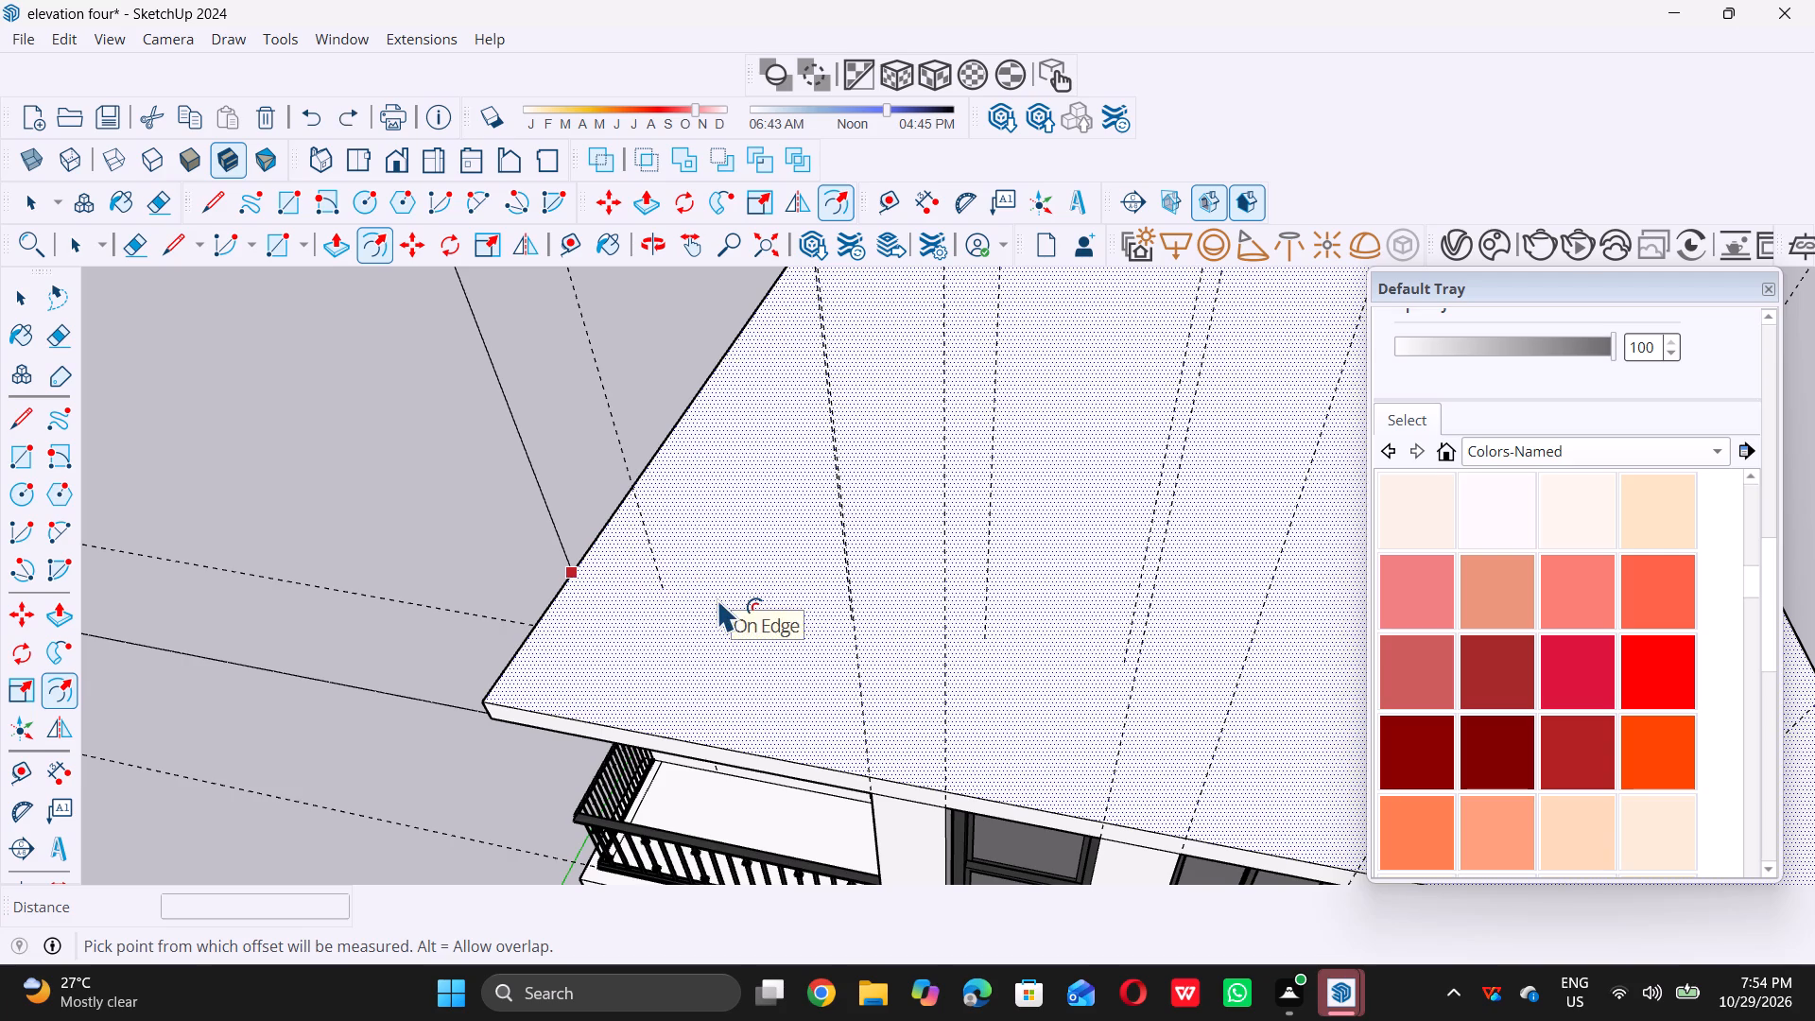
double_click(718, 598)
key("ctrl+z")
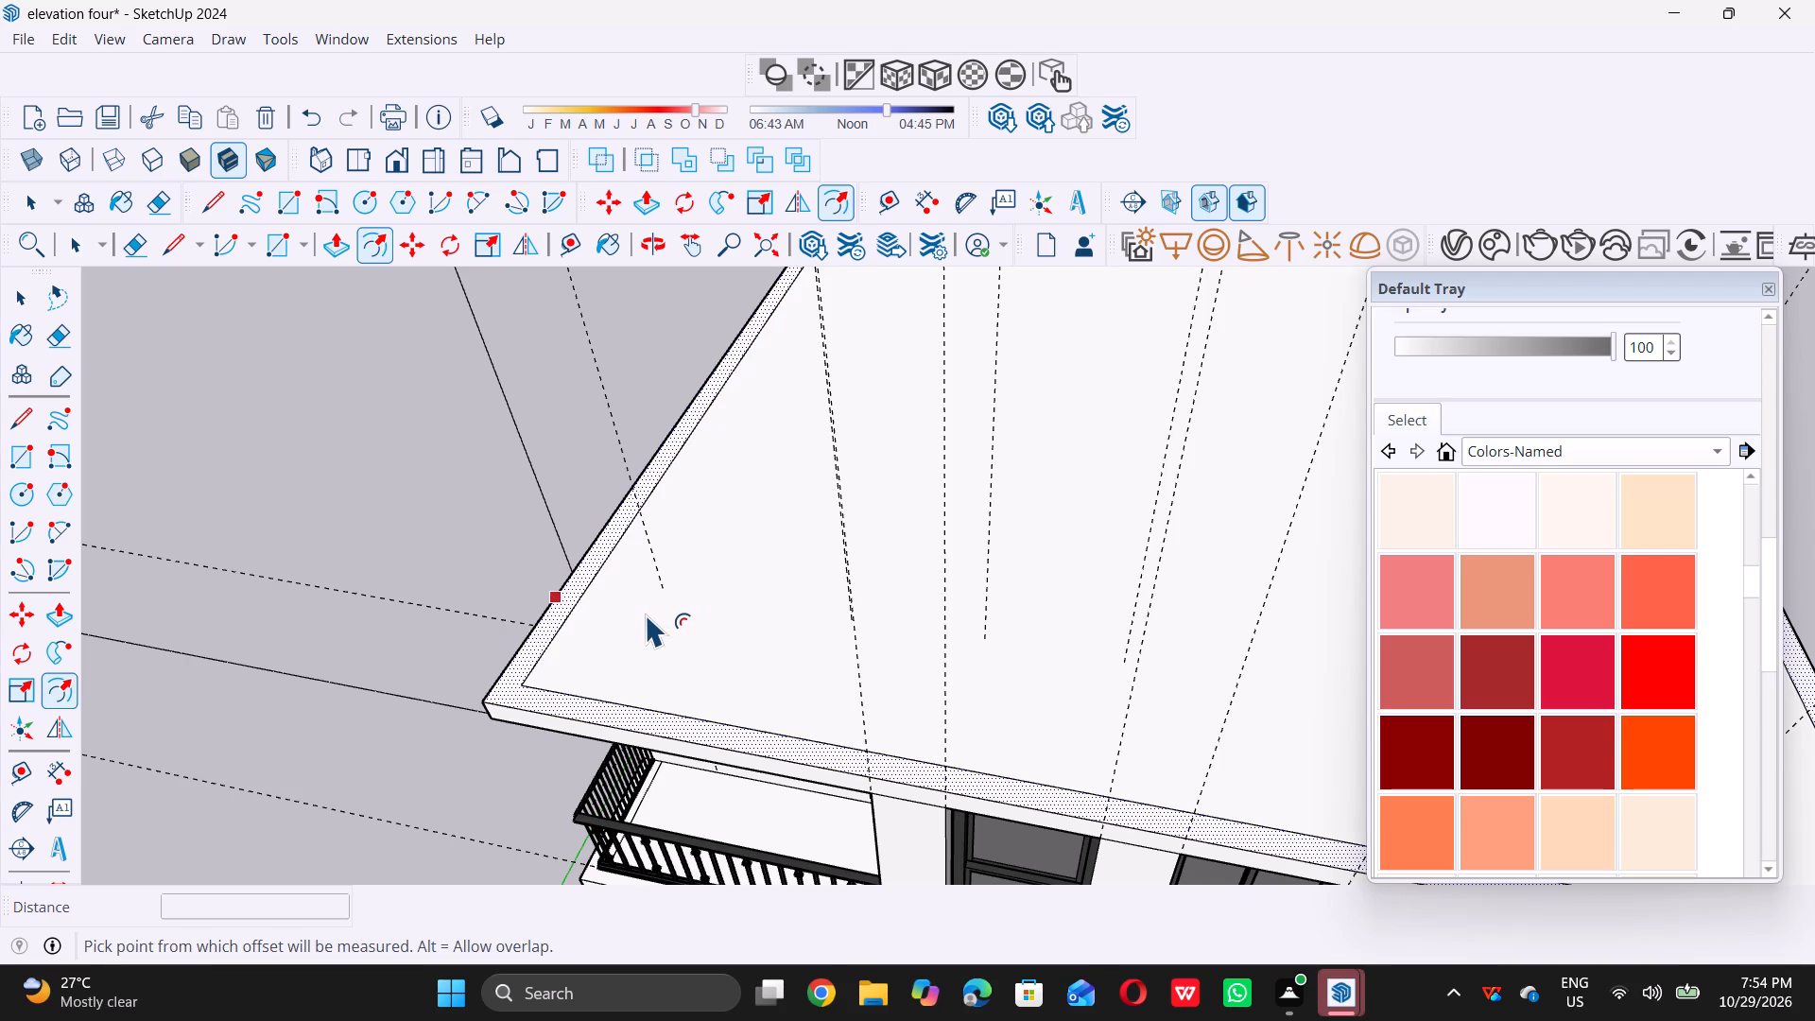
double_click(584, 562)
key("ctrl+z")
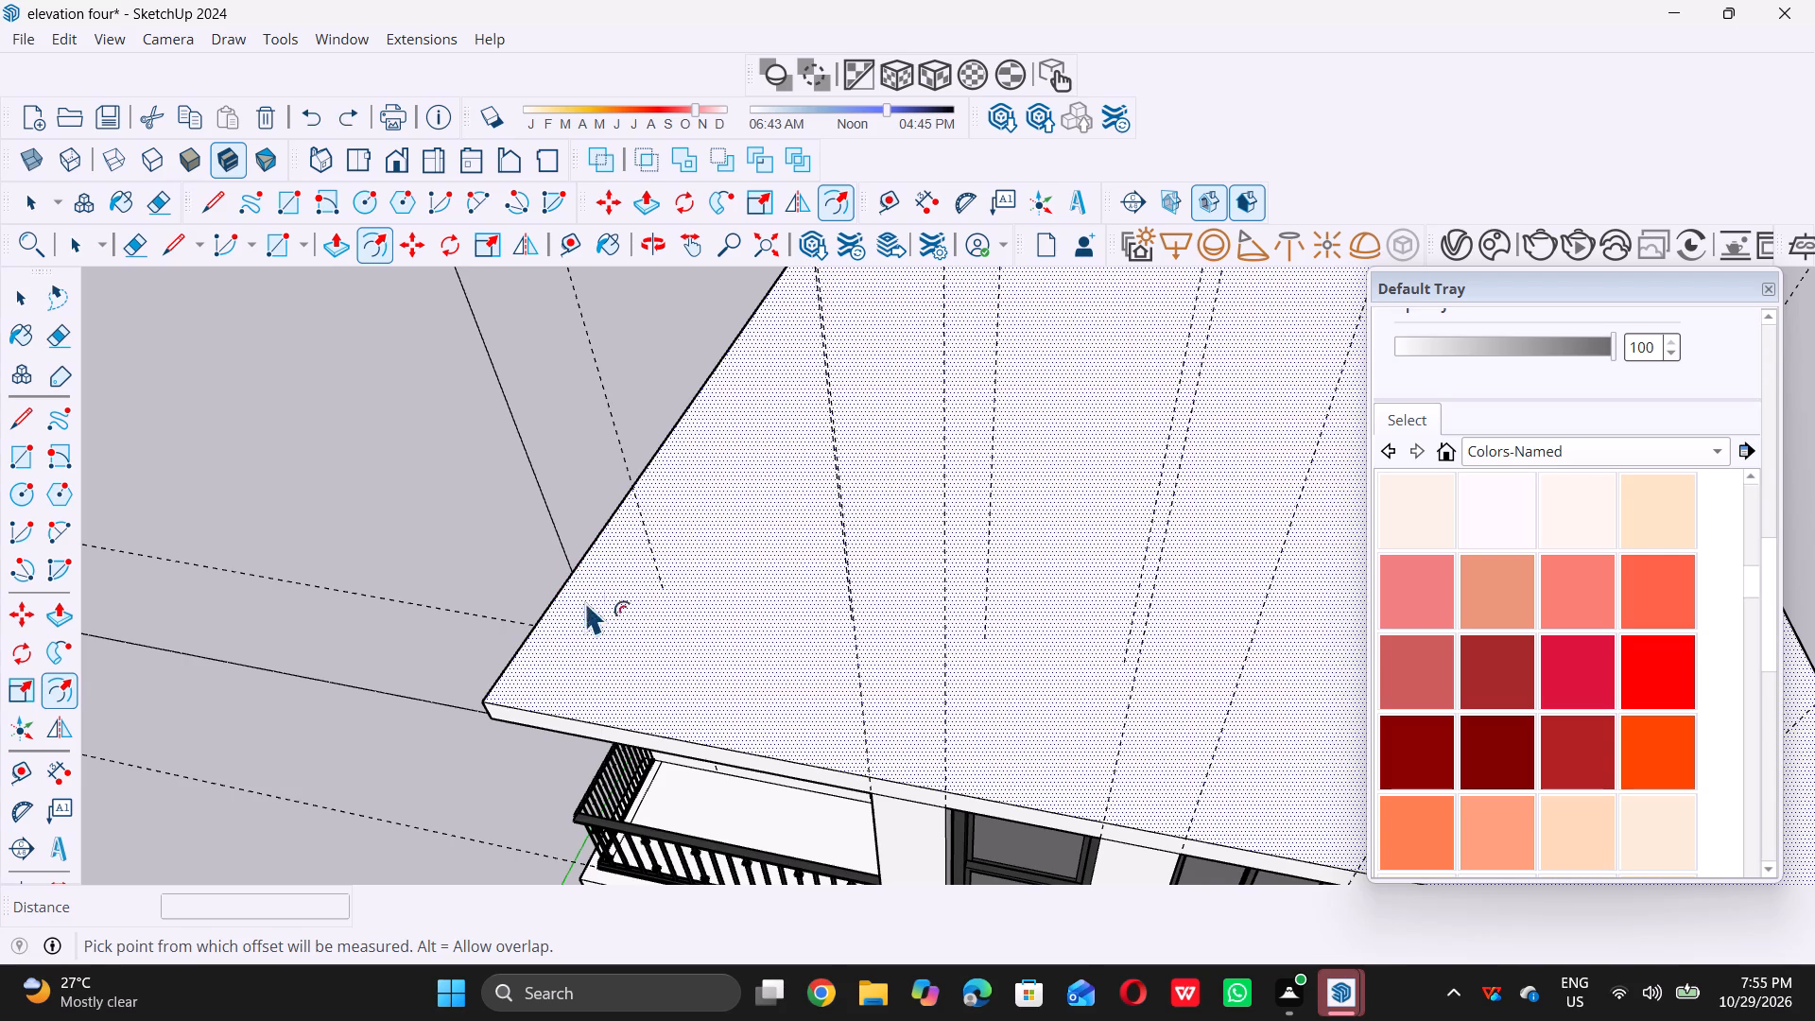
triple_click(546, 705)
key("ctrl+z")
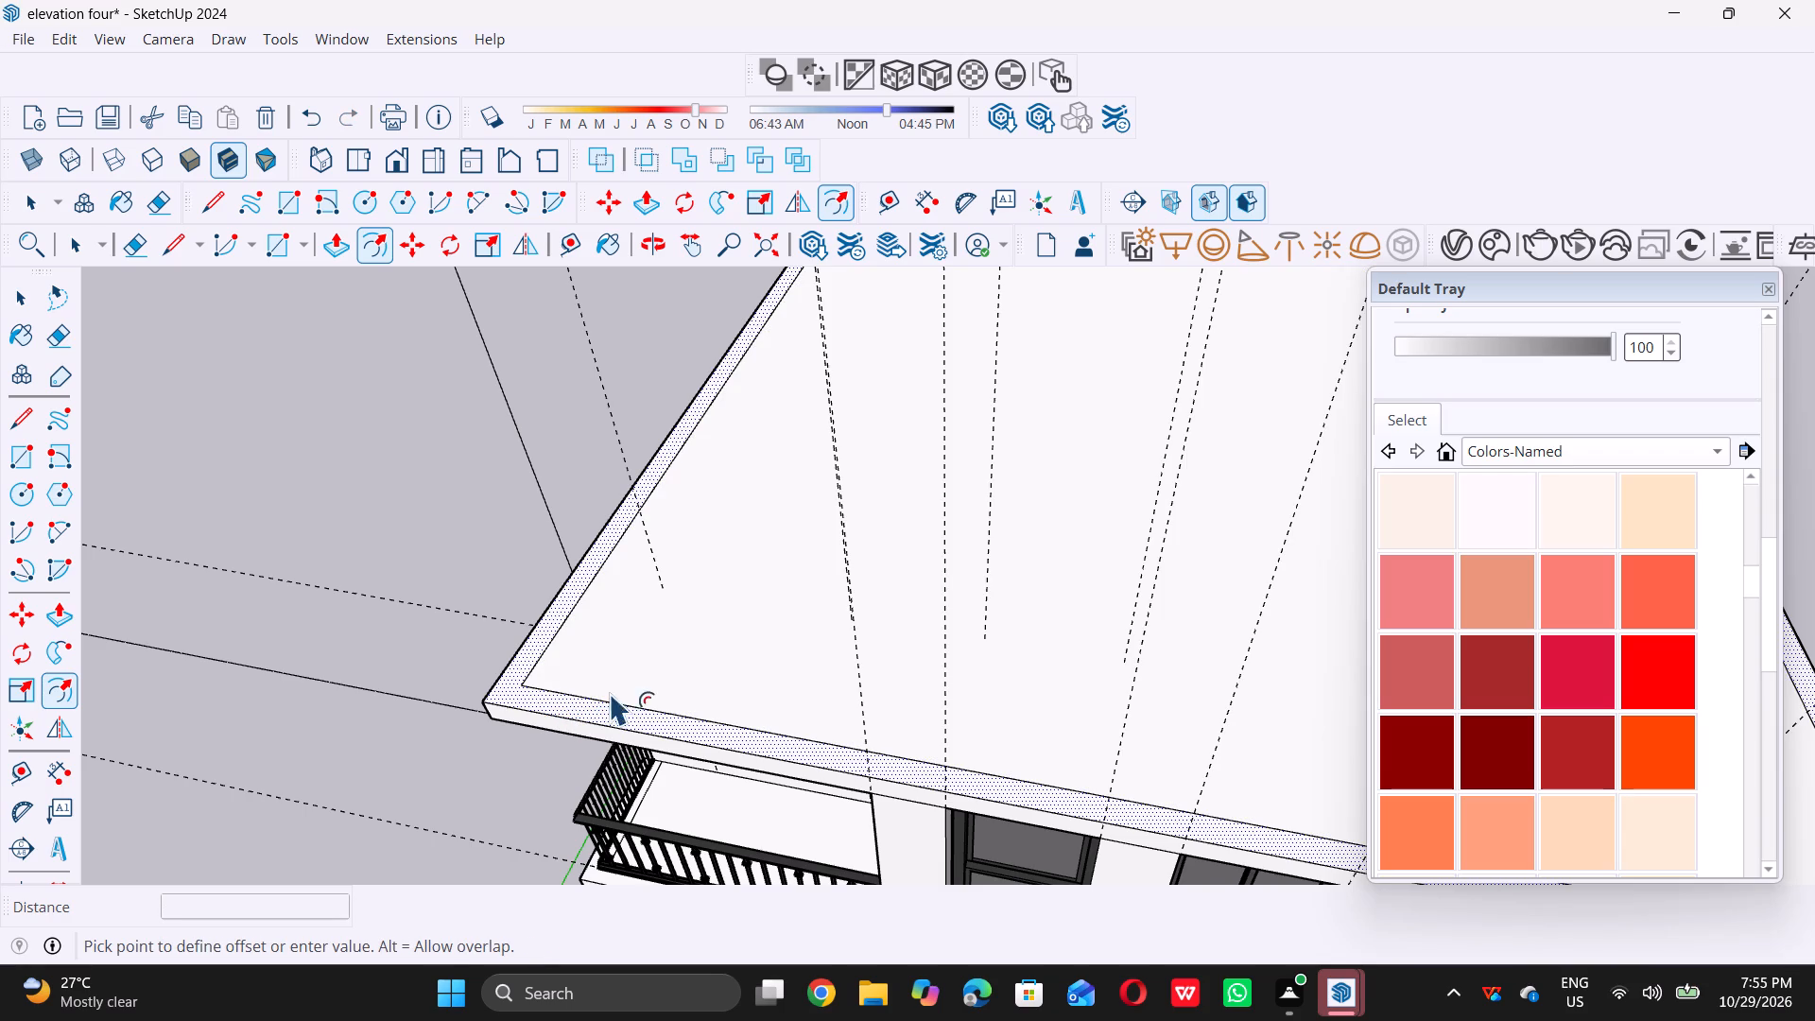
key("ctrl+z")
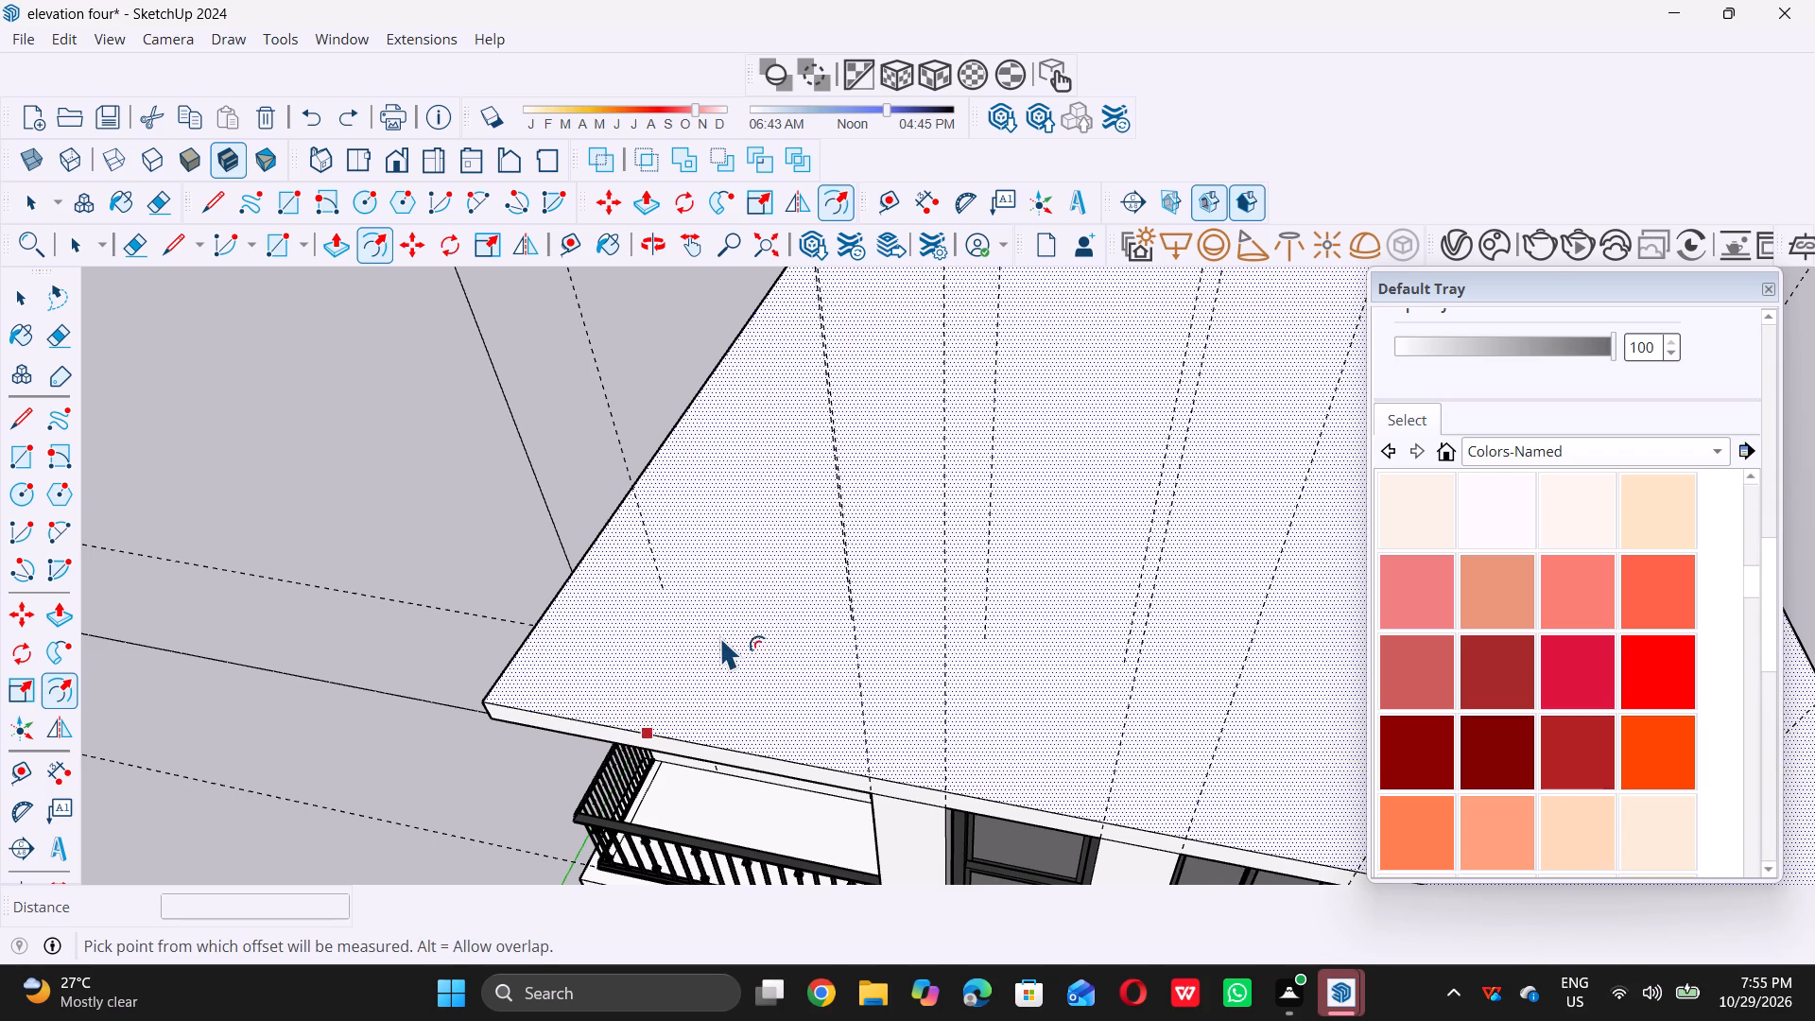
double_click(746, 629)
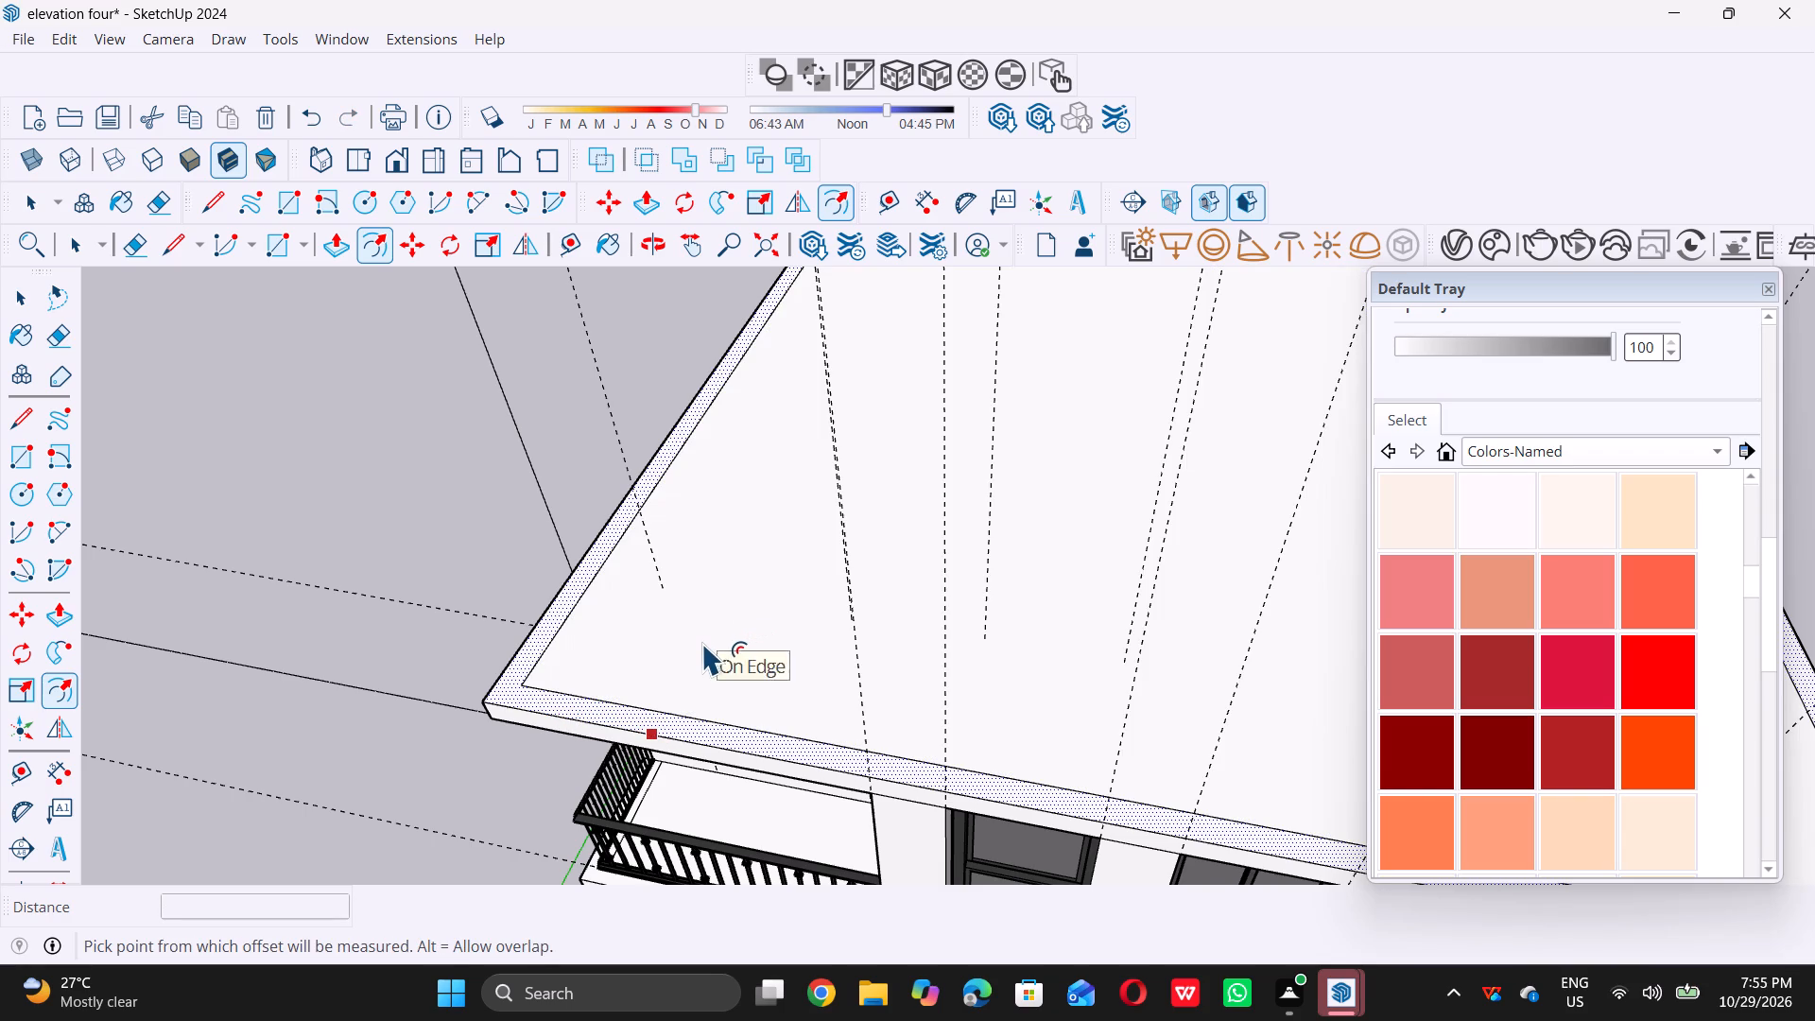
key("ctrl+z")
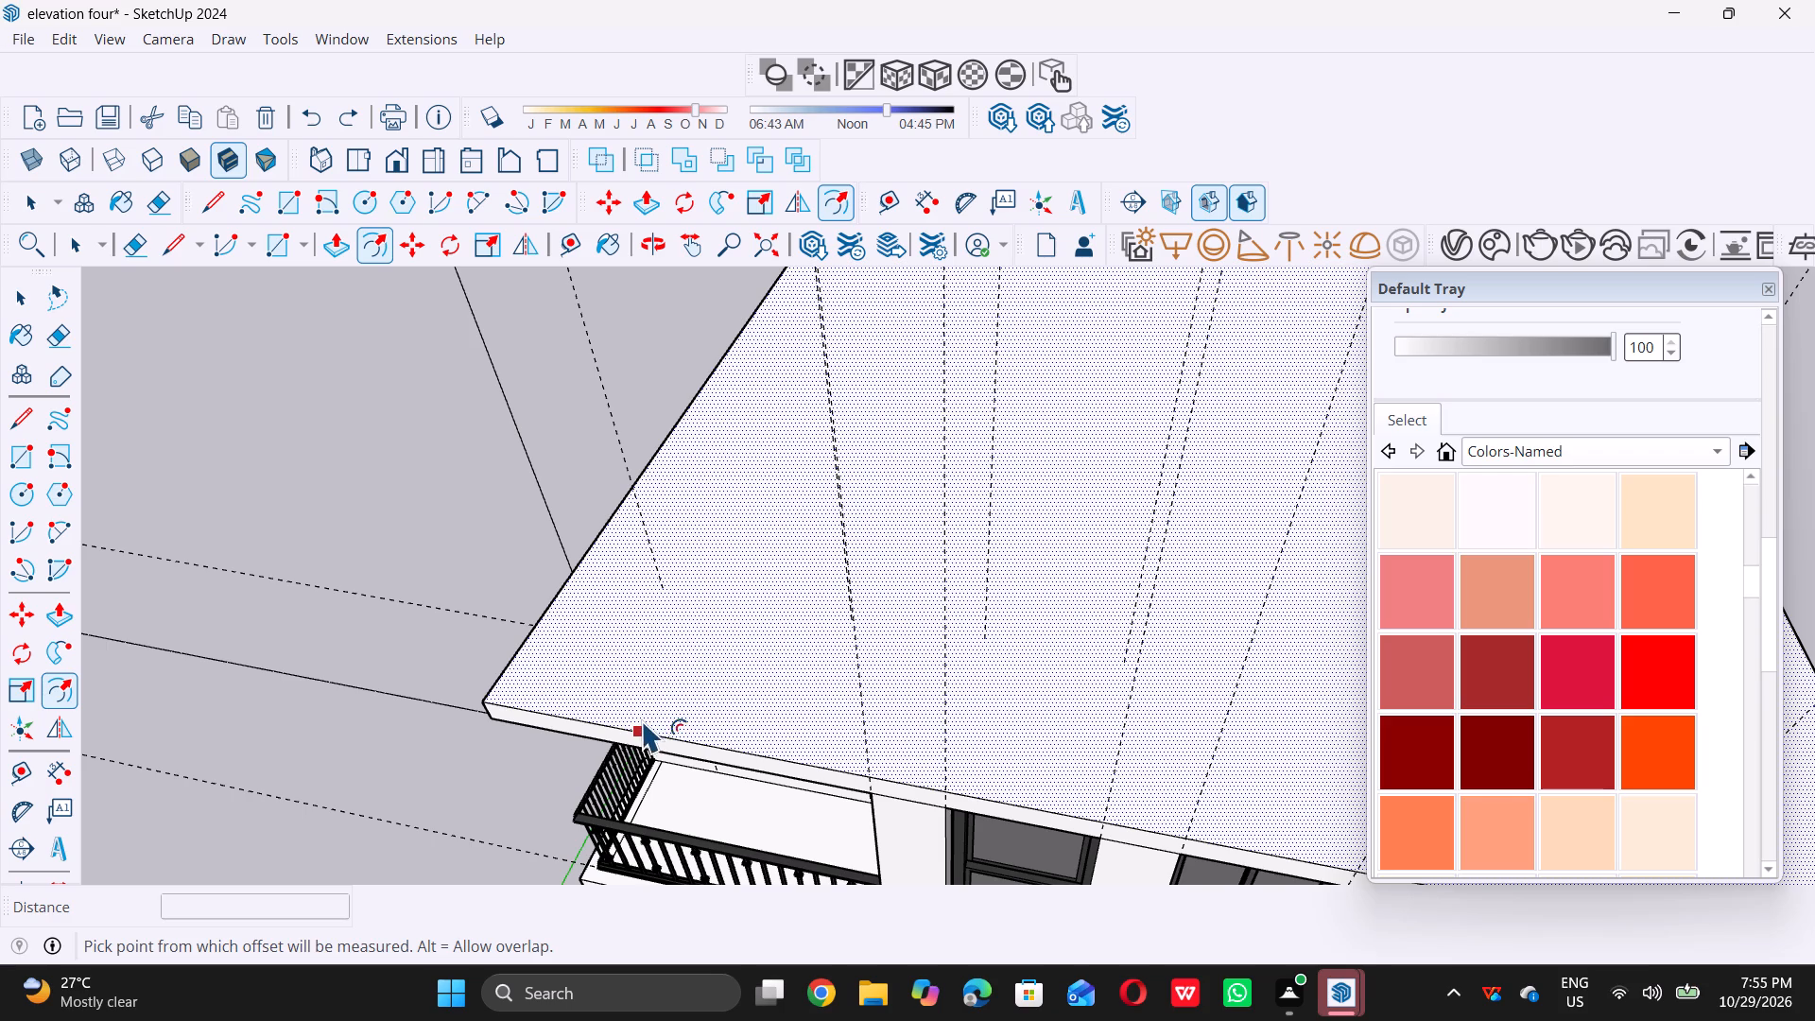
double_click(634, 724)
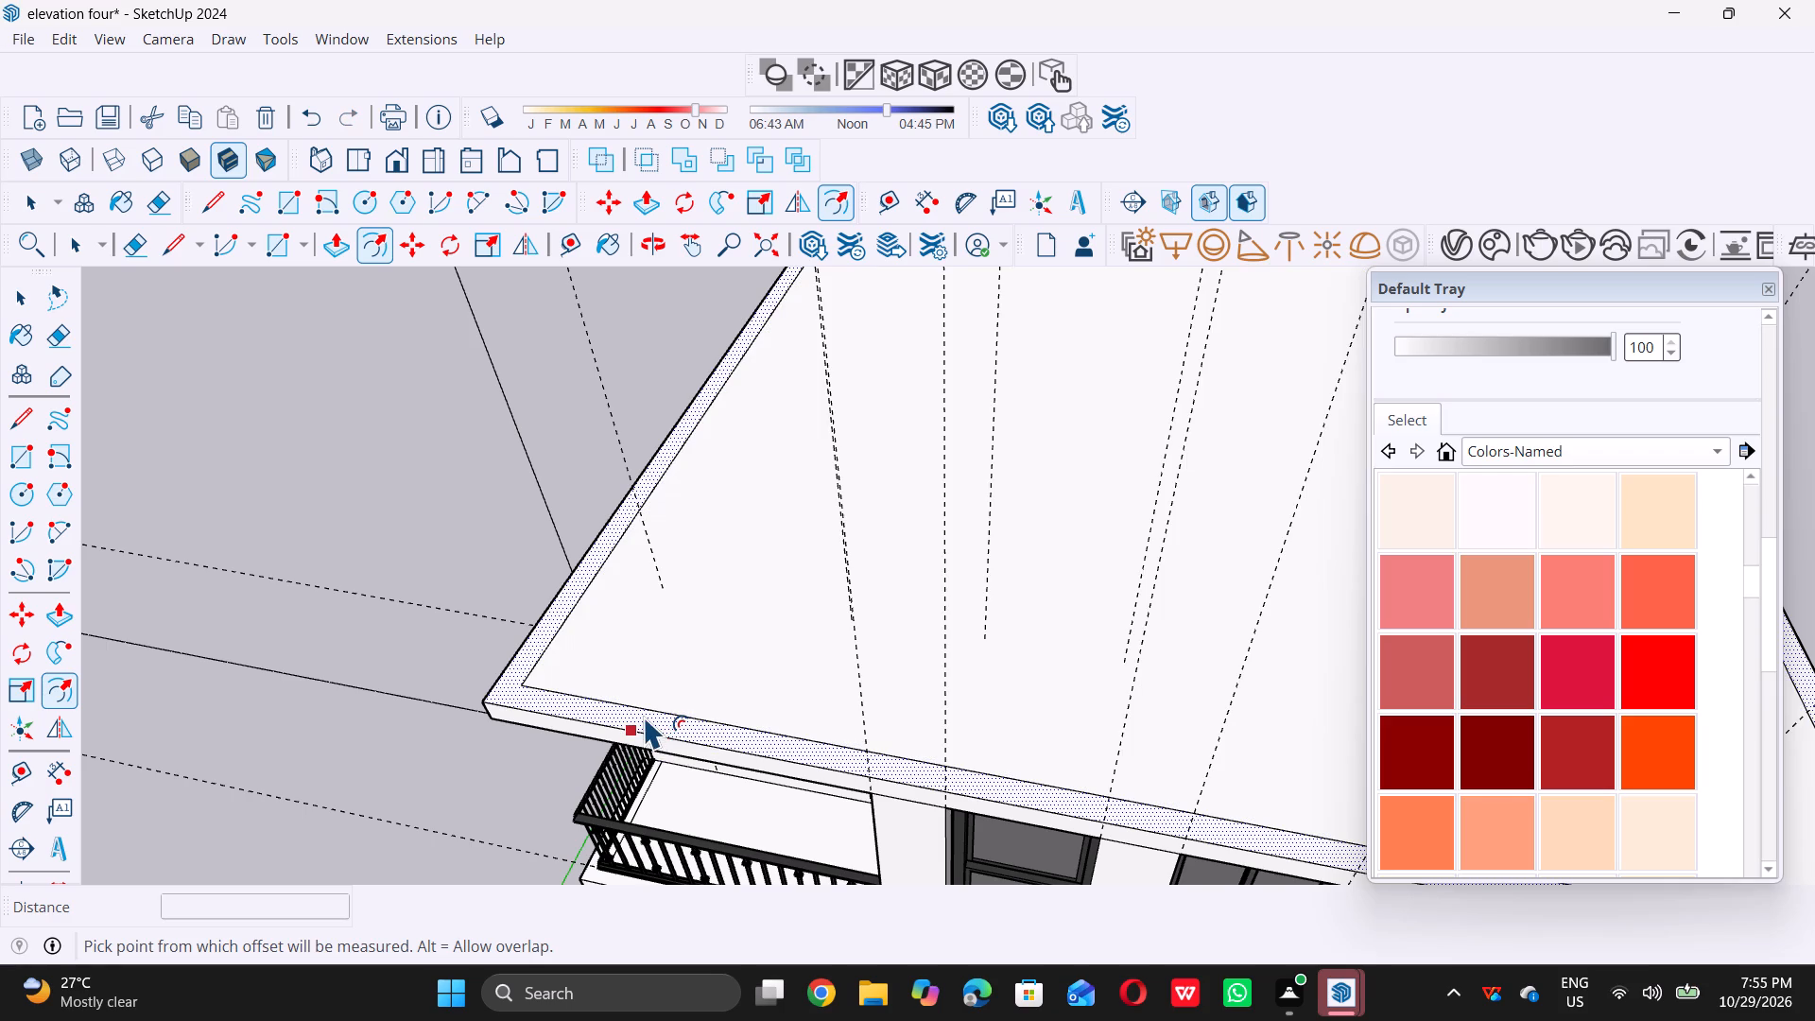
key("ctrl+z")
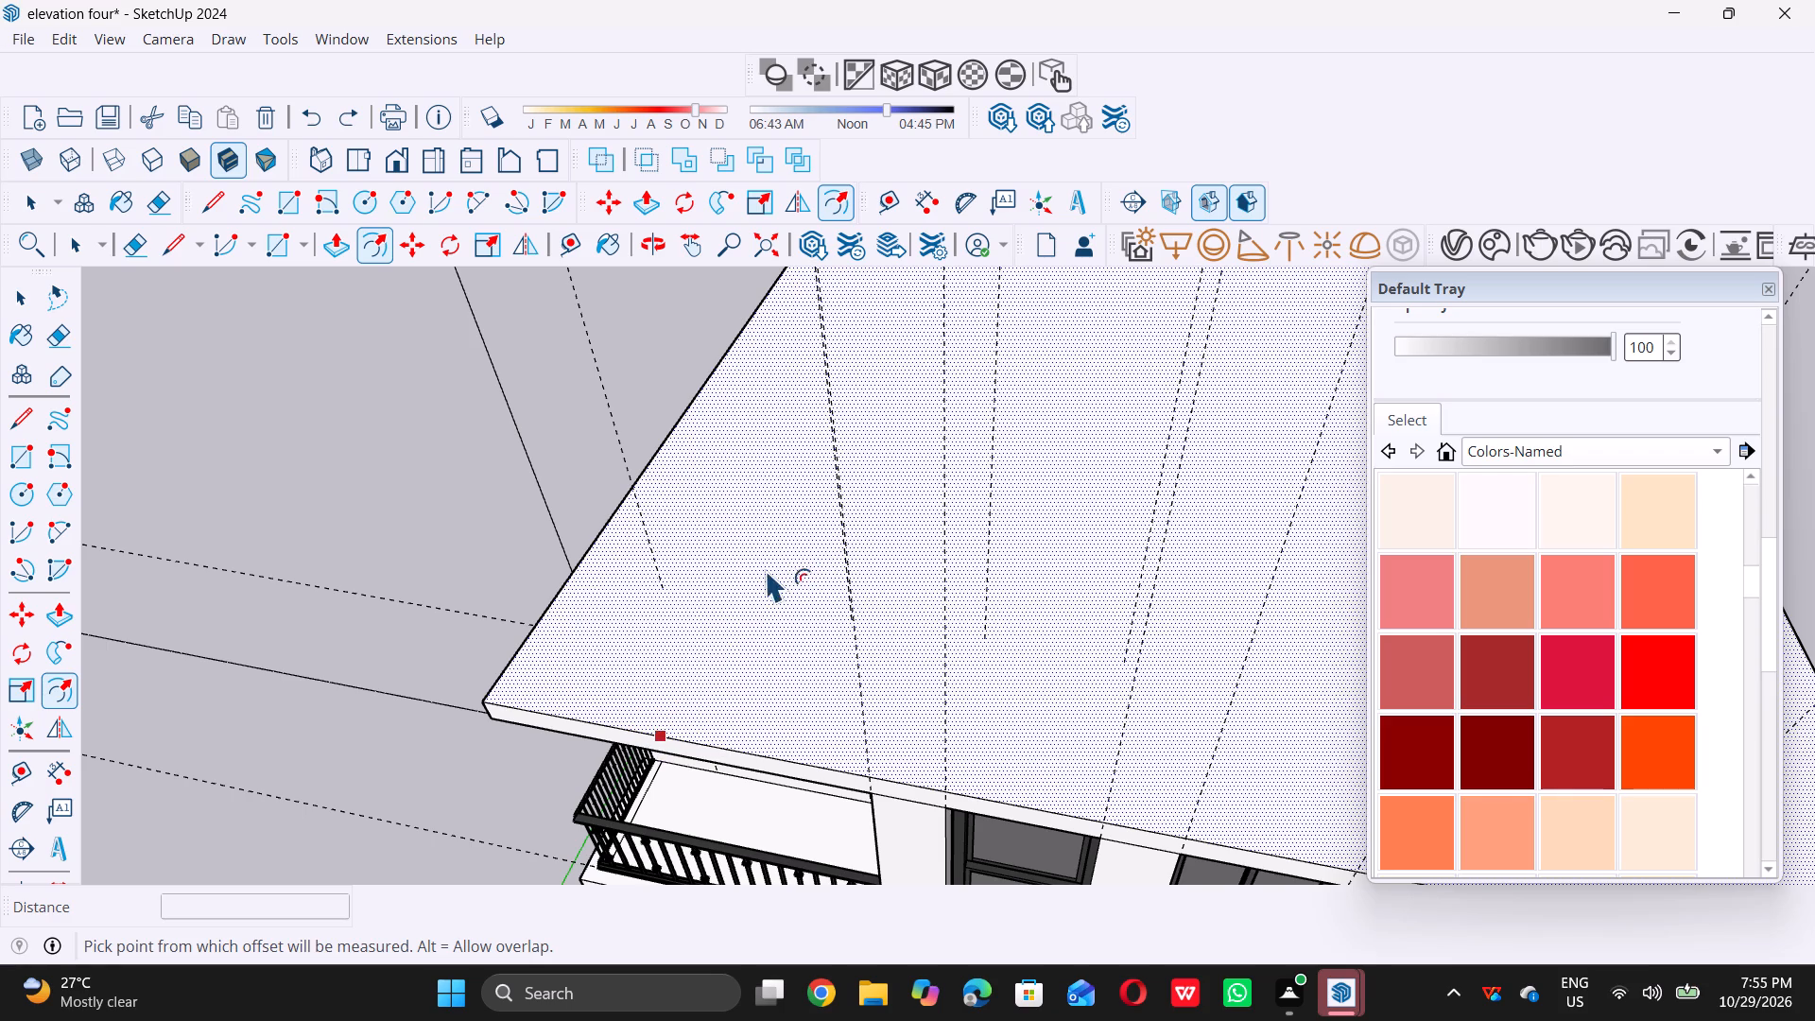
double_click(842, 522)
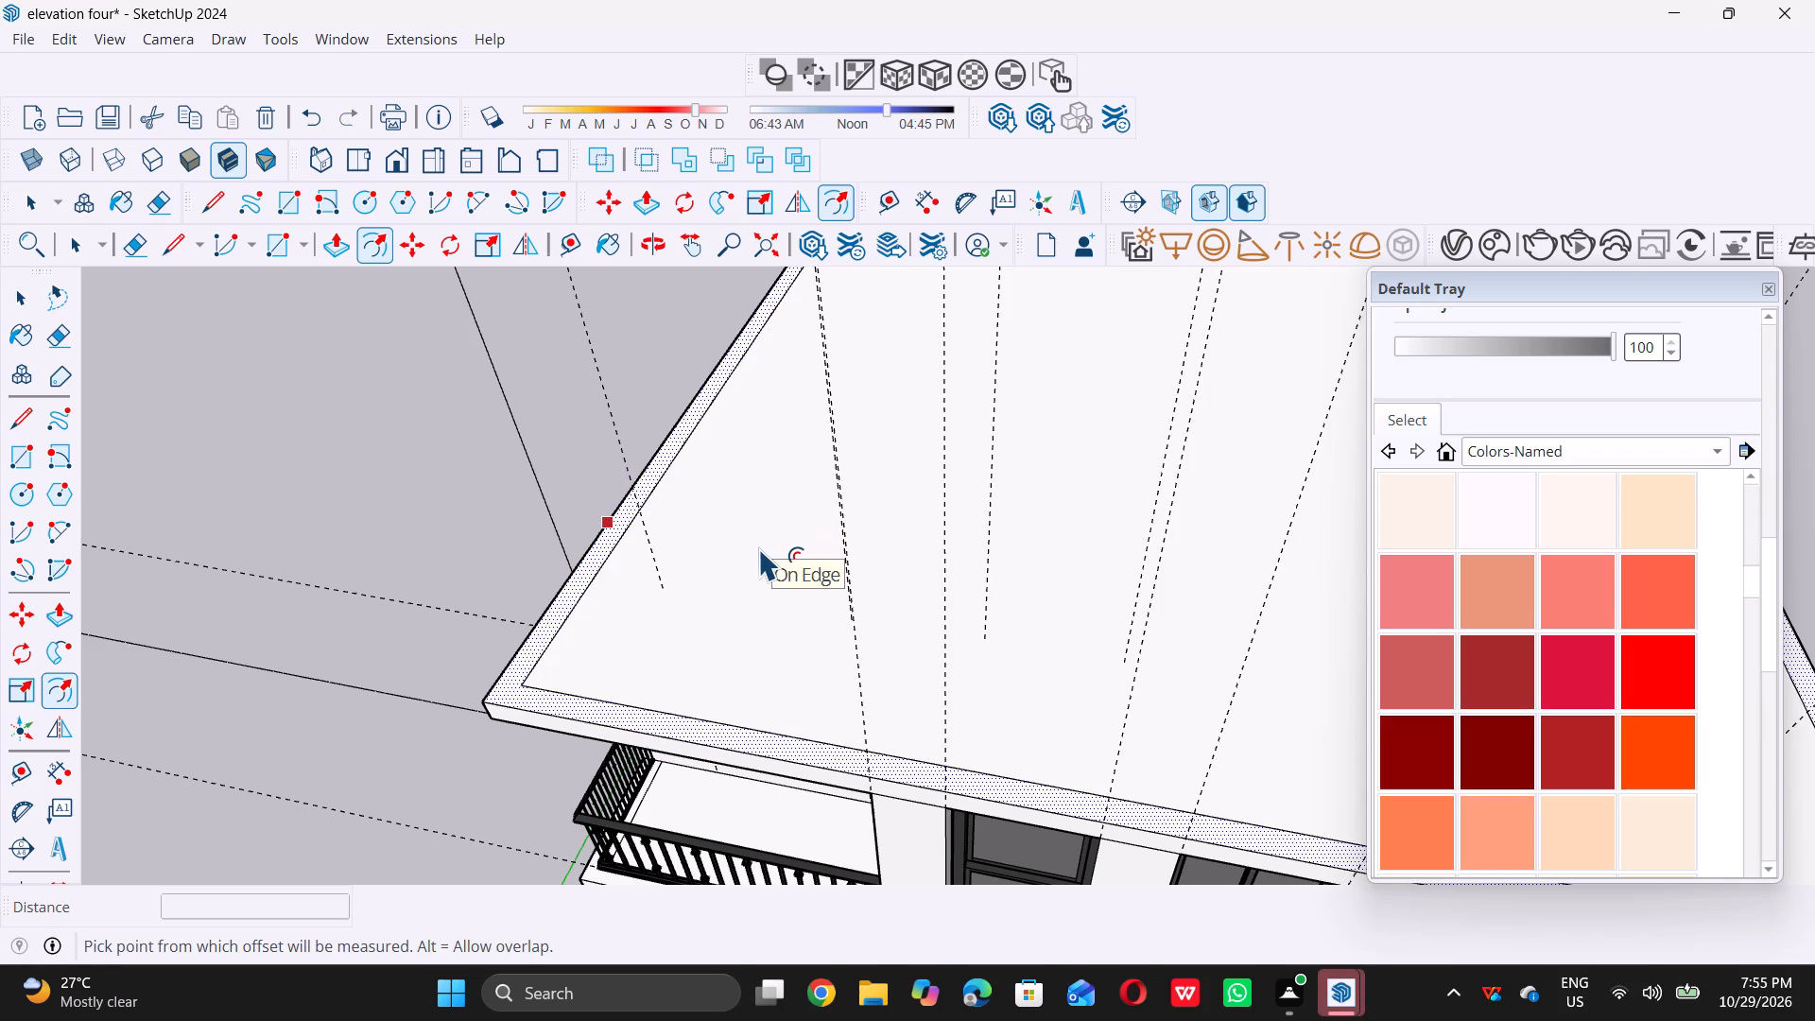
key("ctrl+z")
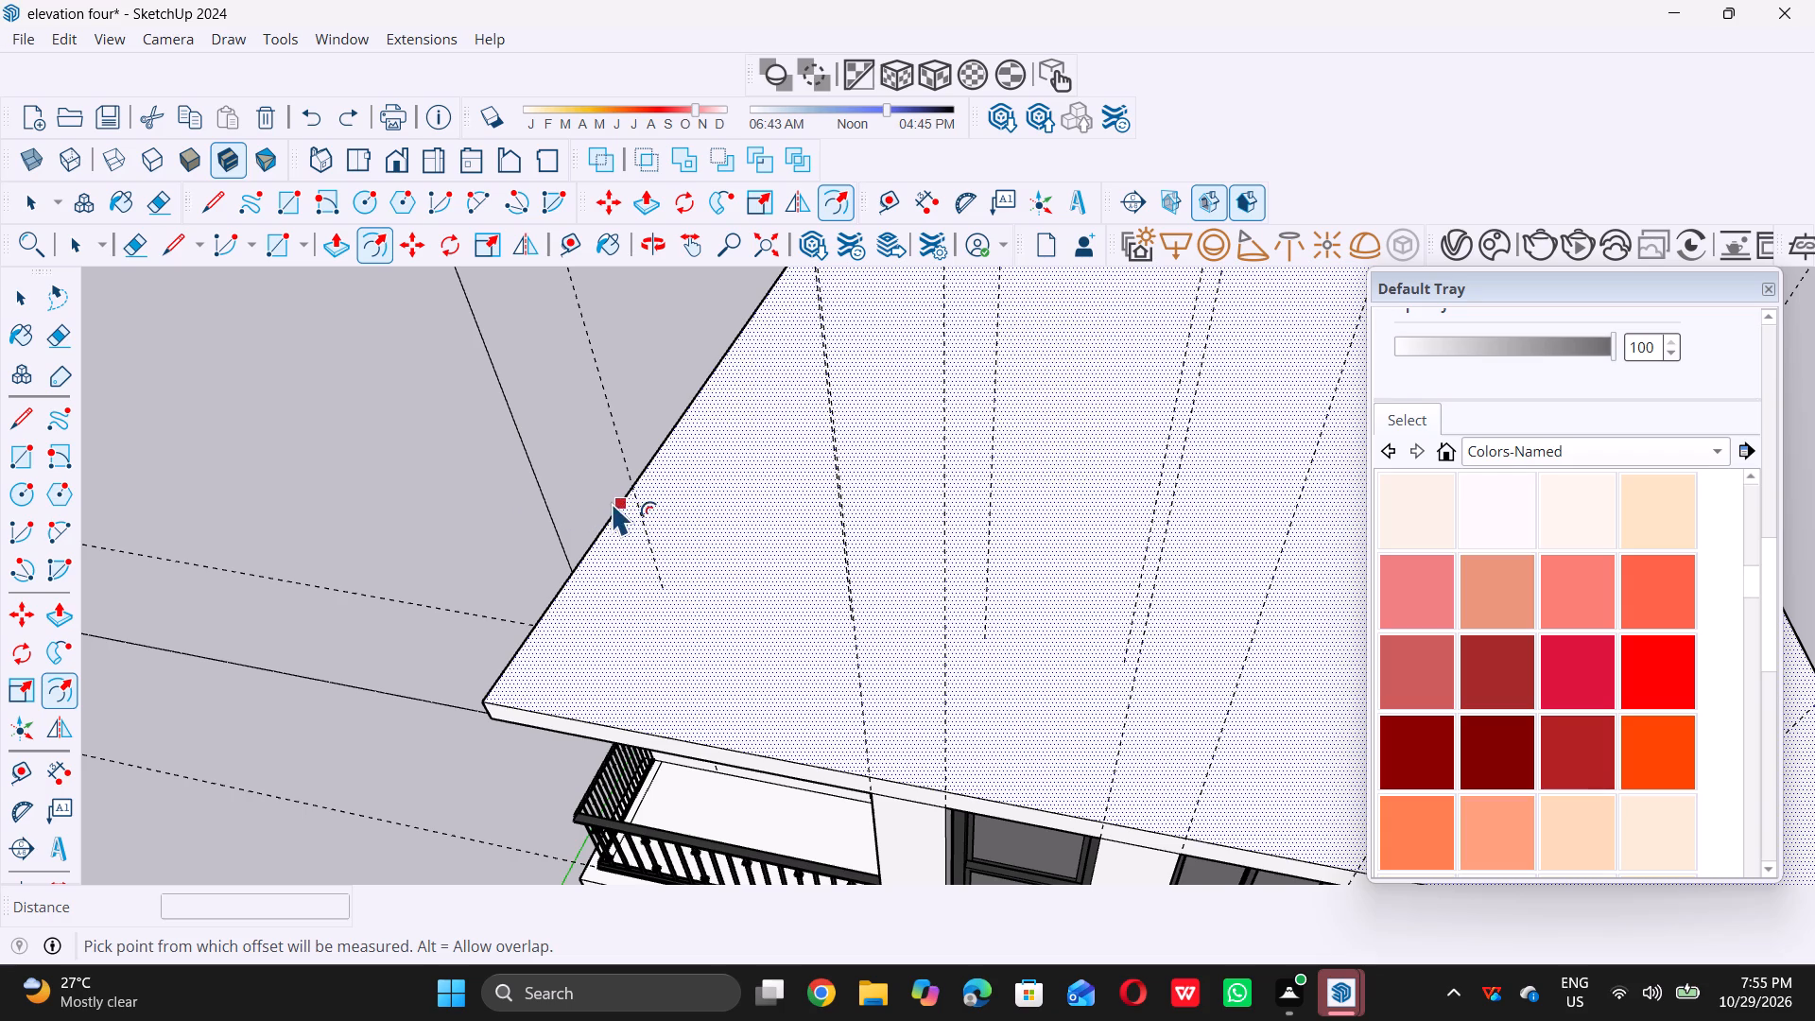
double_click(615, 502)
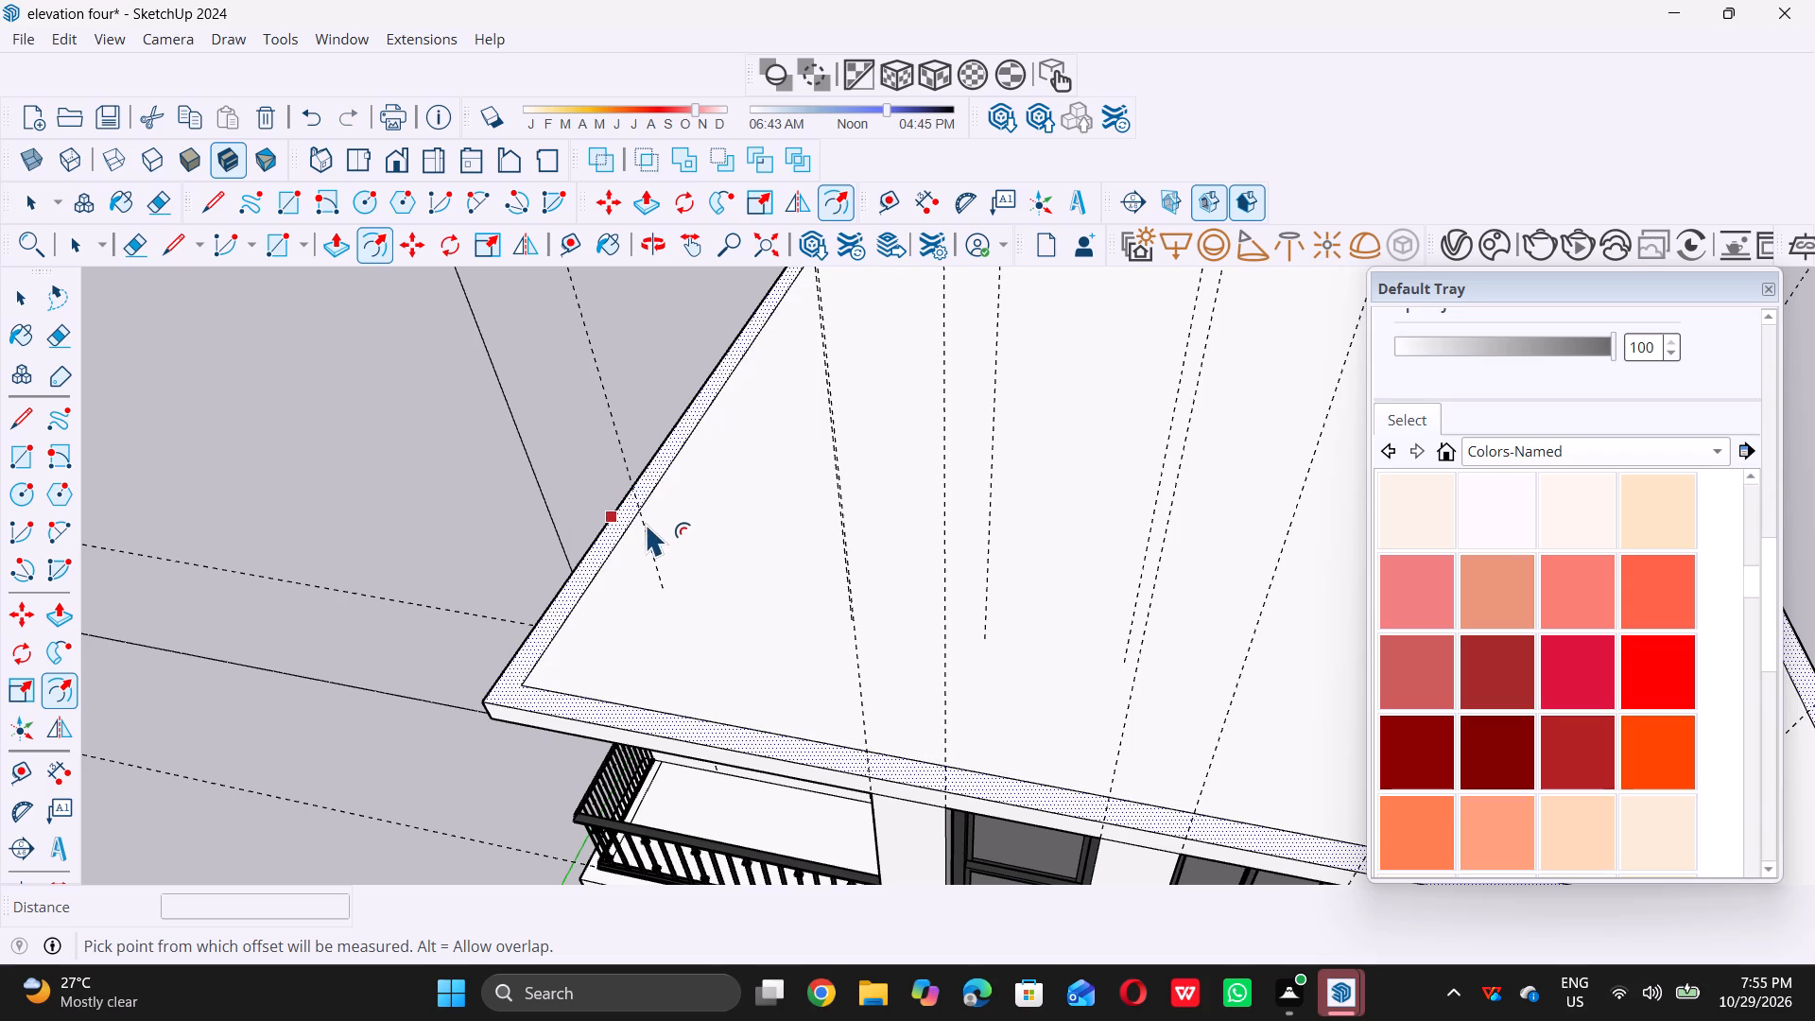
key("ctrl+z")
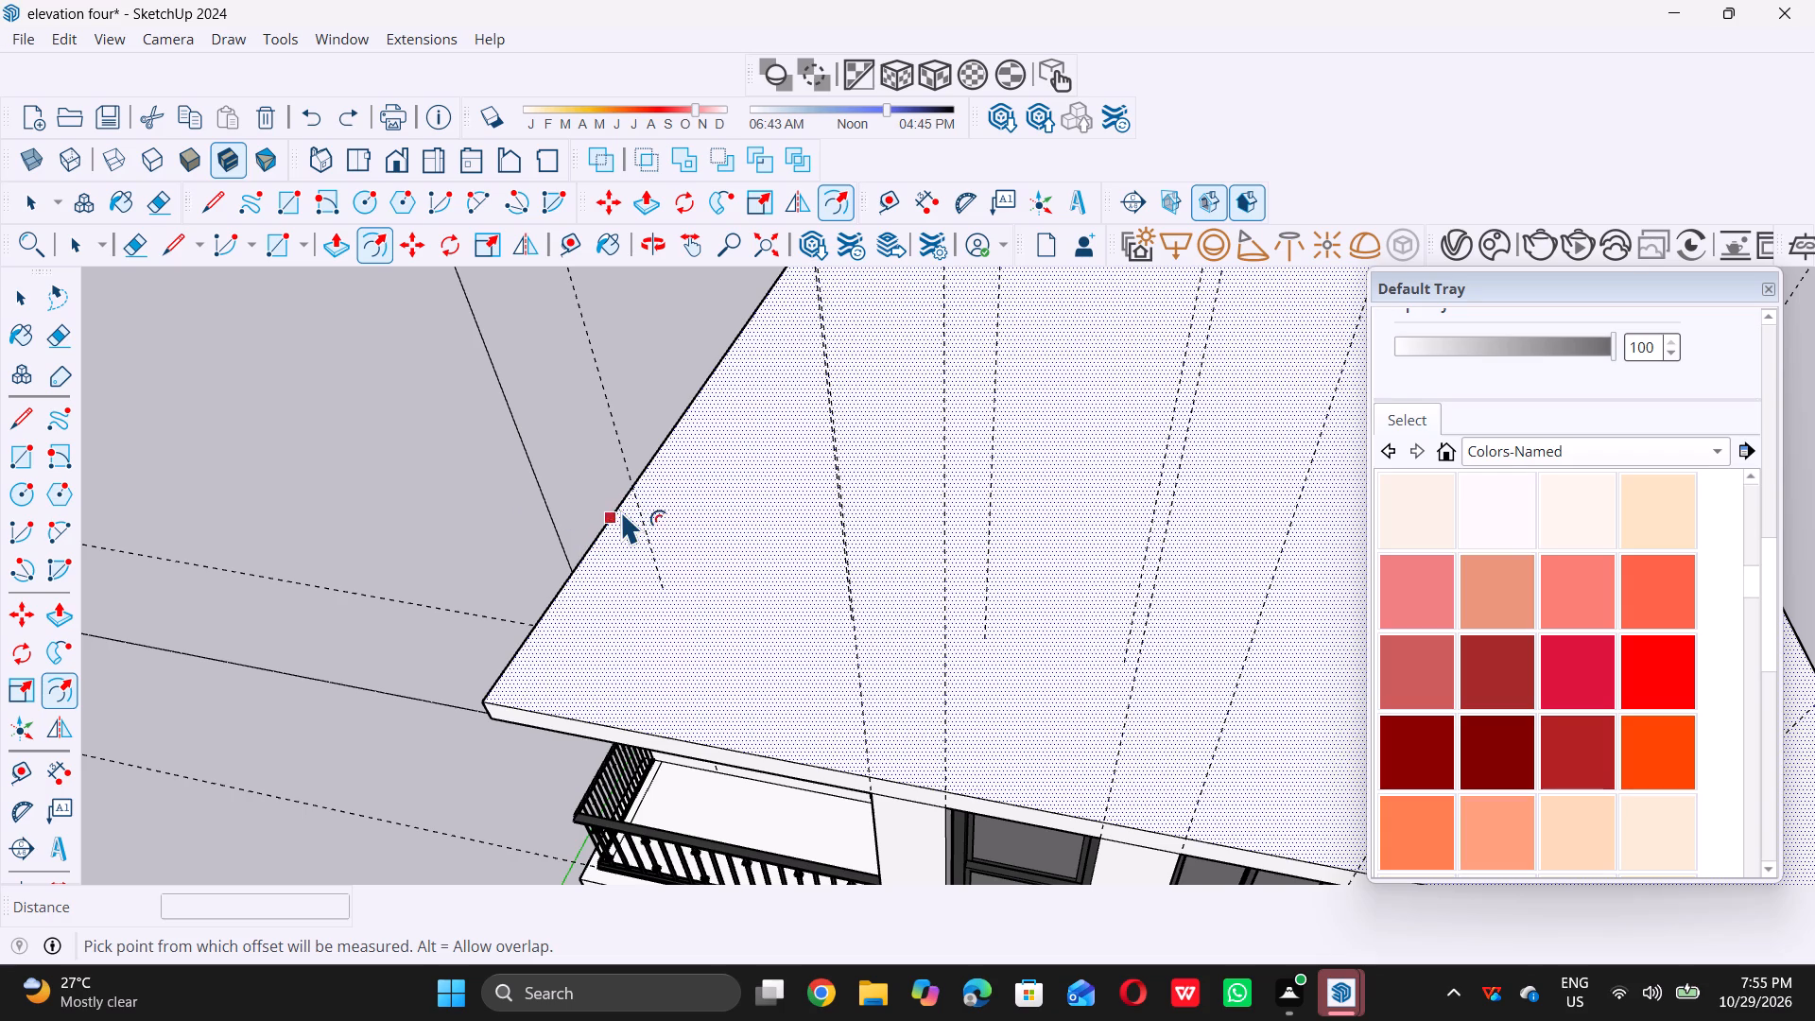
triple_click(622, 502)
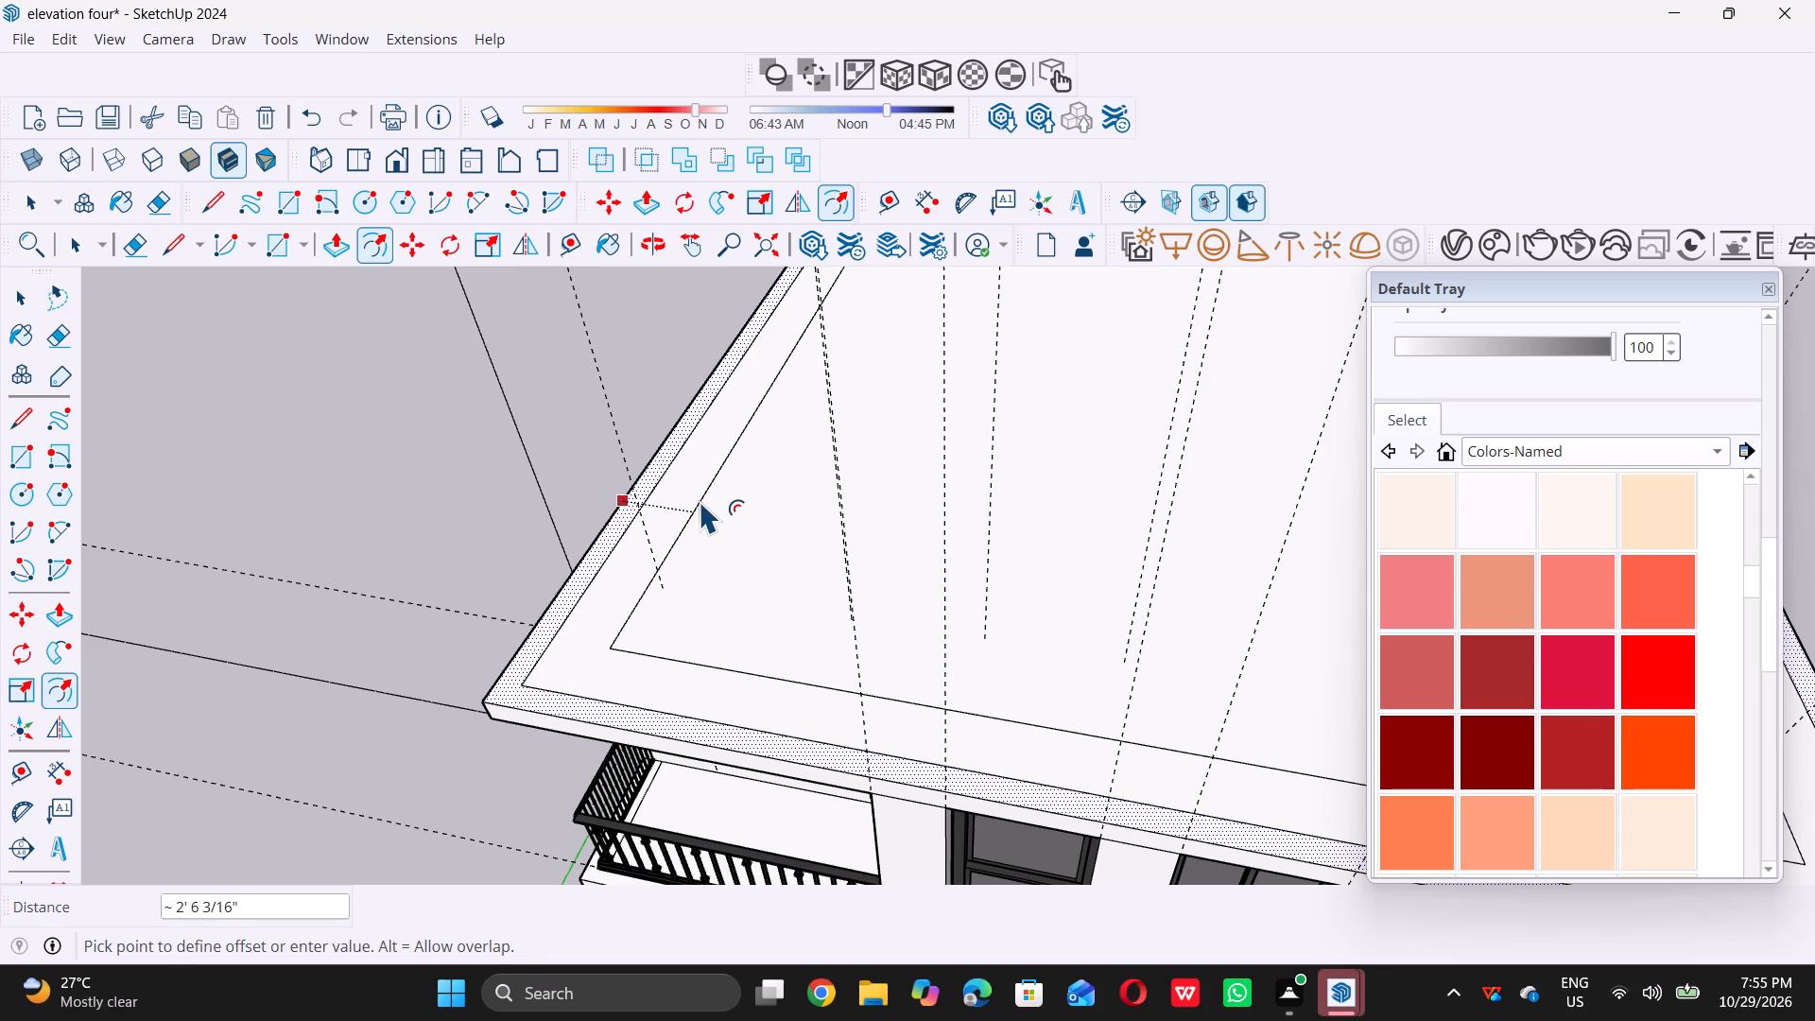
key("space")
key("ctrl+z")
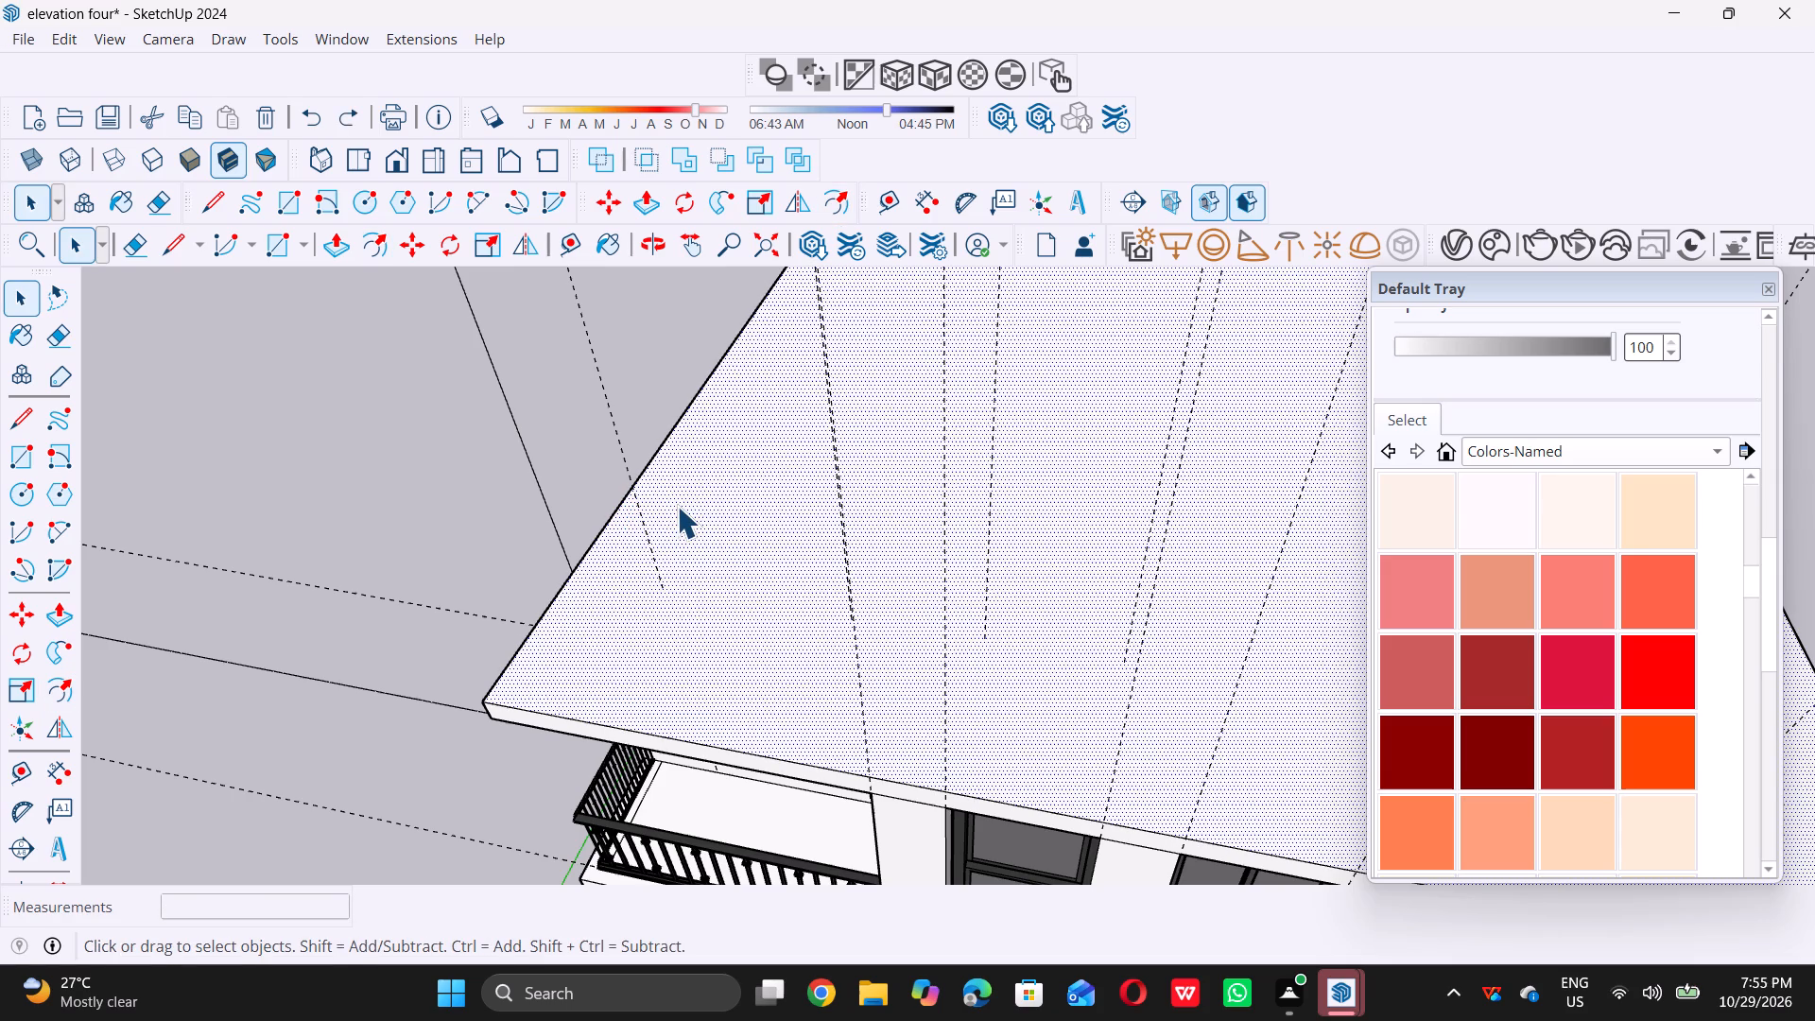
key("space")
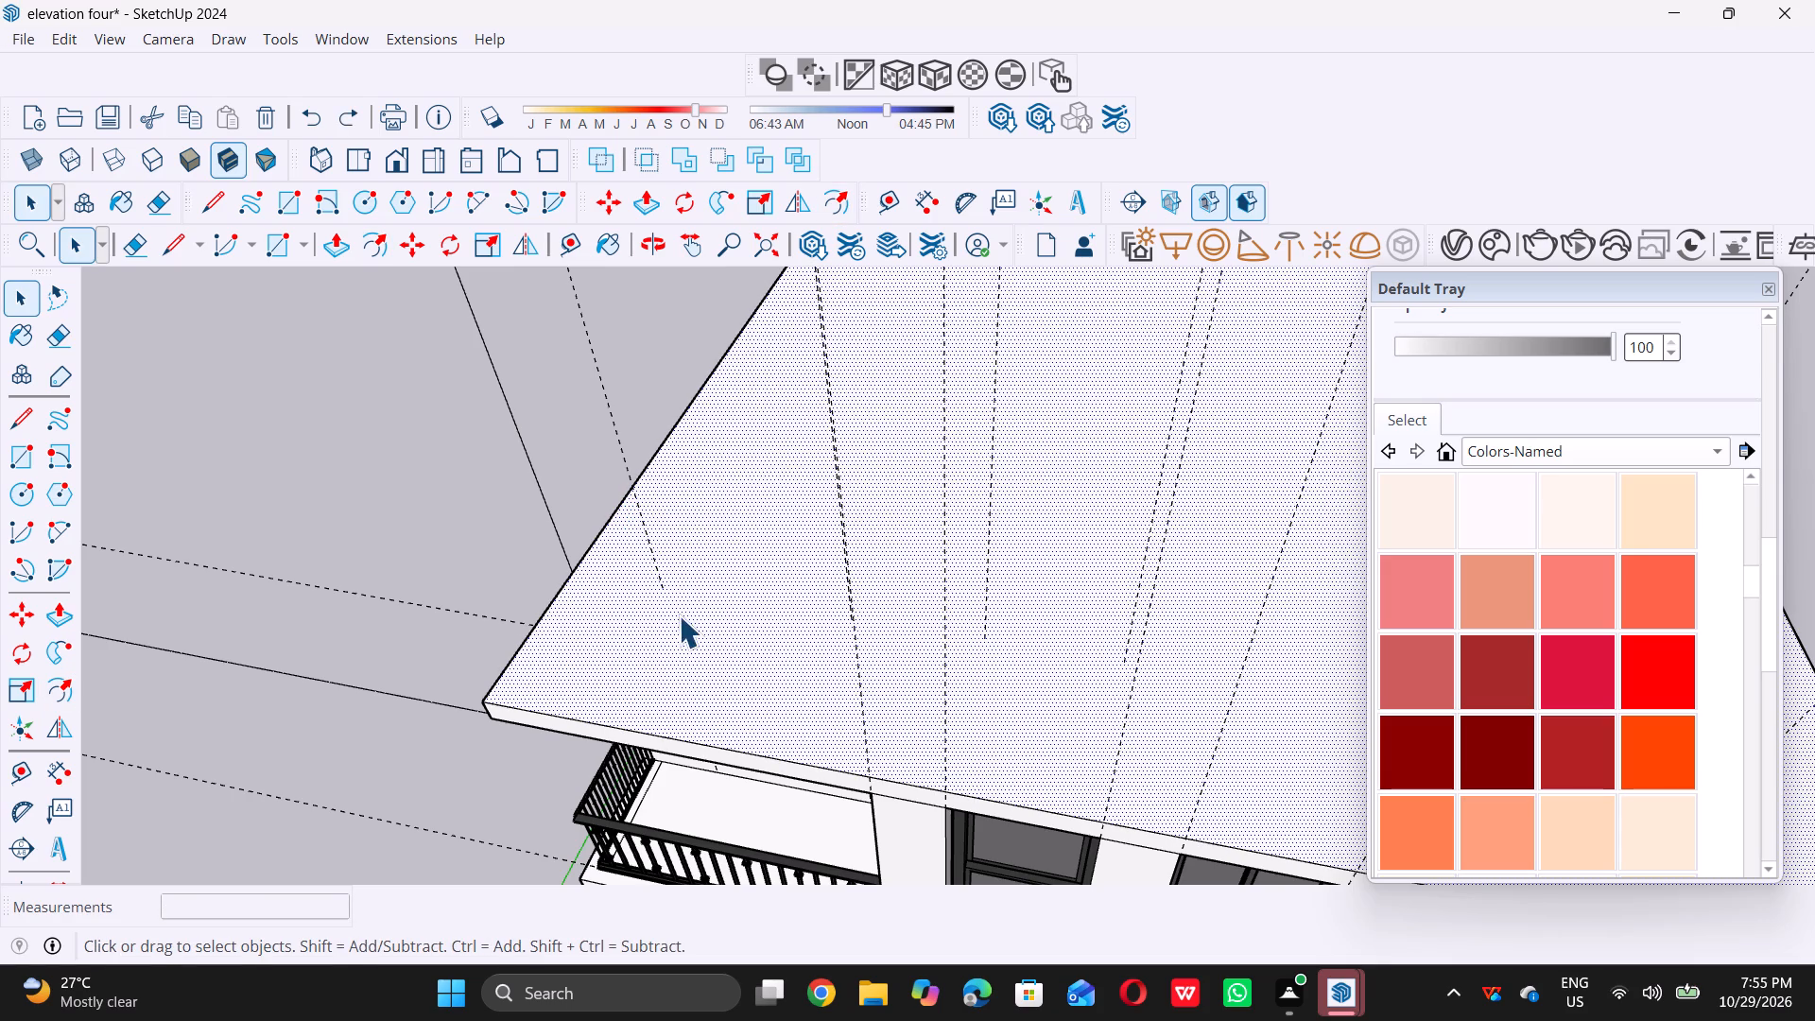
Offset the outline of the roof slab's top face inward by 9".
key("f")
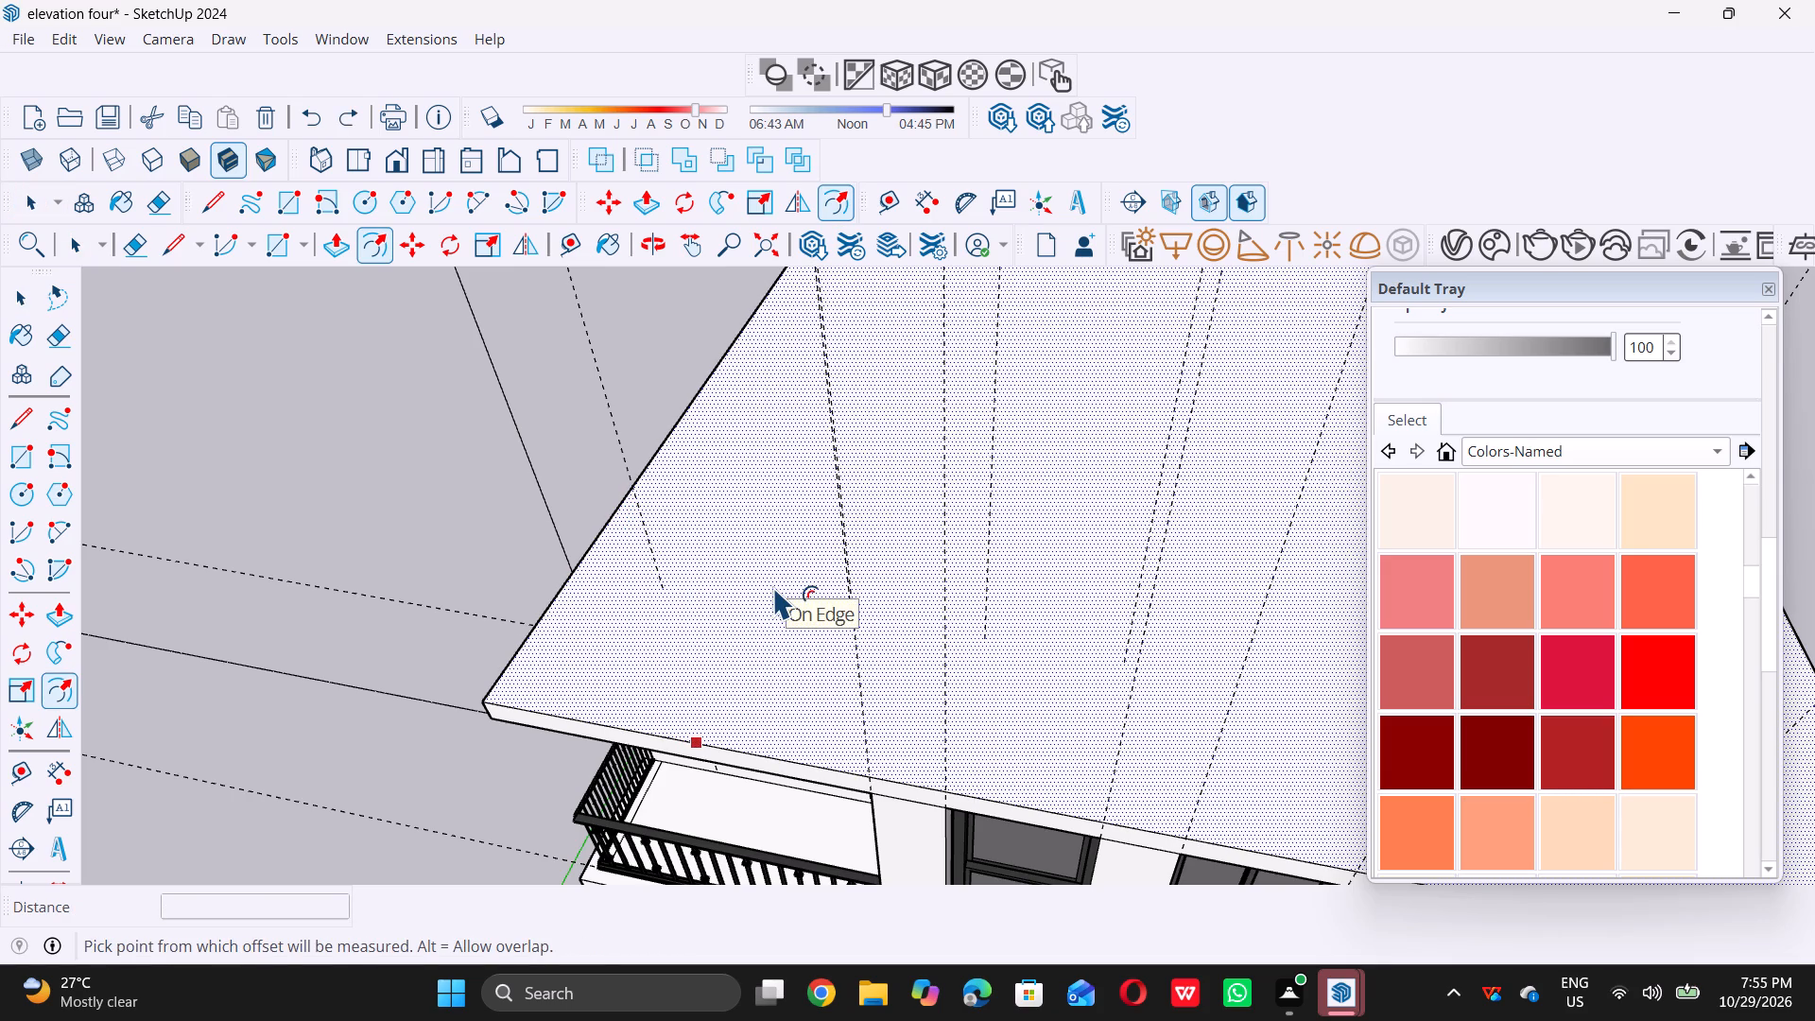
double_click(774, 586)
key("space")
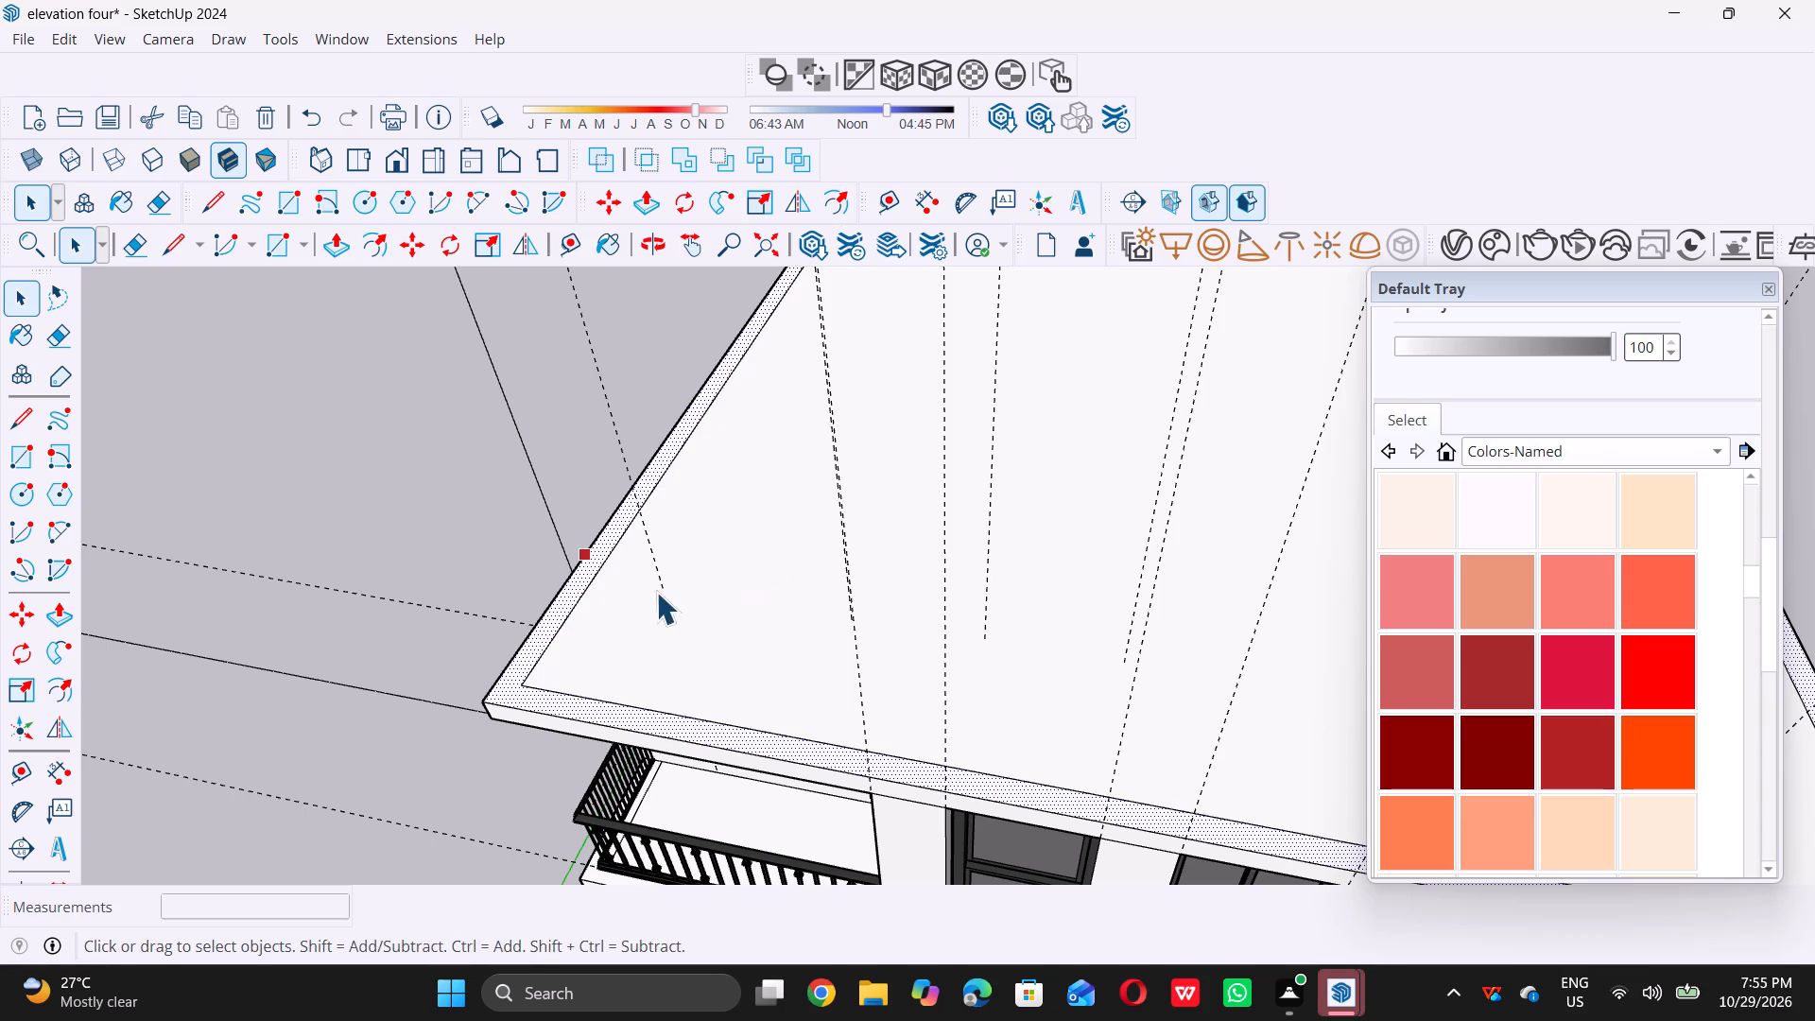
Measure the width of the border strip between the roof edge and the offset outline near the front corner.
scroll(488, 665, "up", 9)
scroll(569, 592, "down", 5)
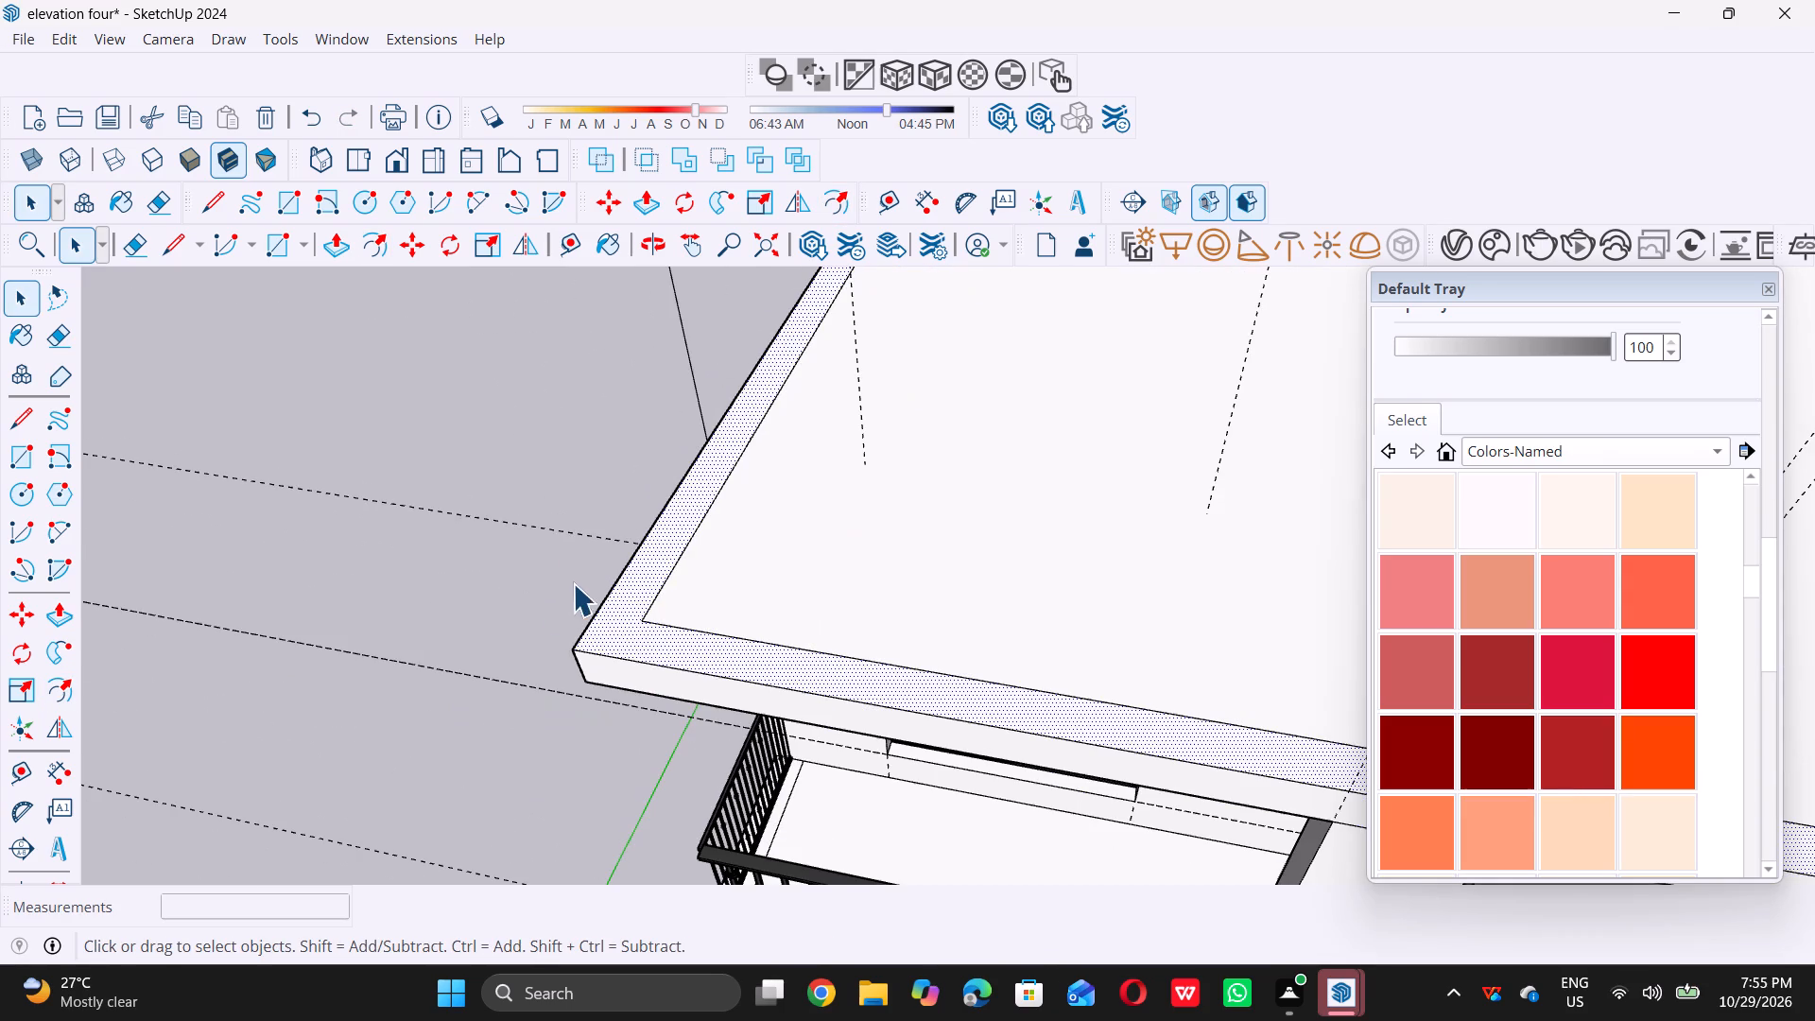
left_click(924, 208)
scroll(599, 605, "up", 5)
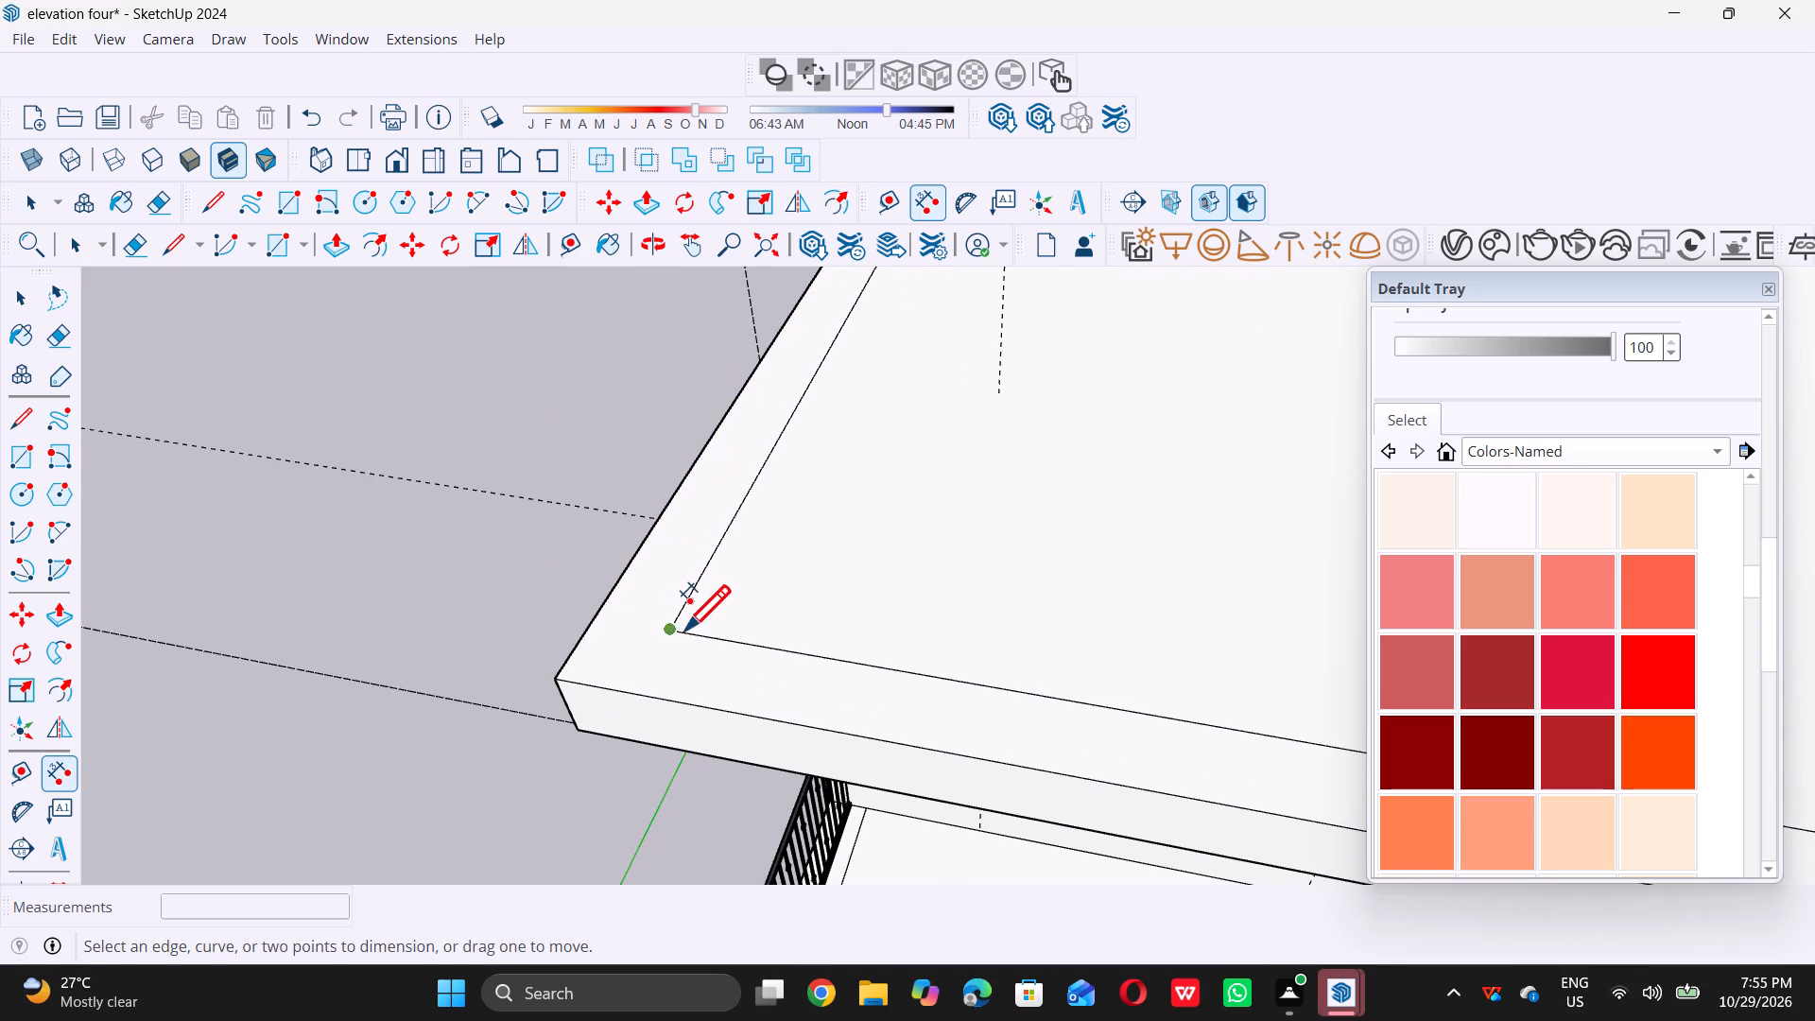
double_click(675, 622)
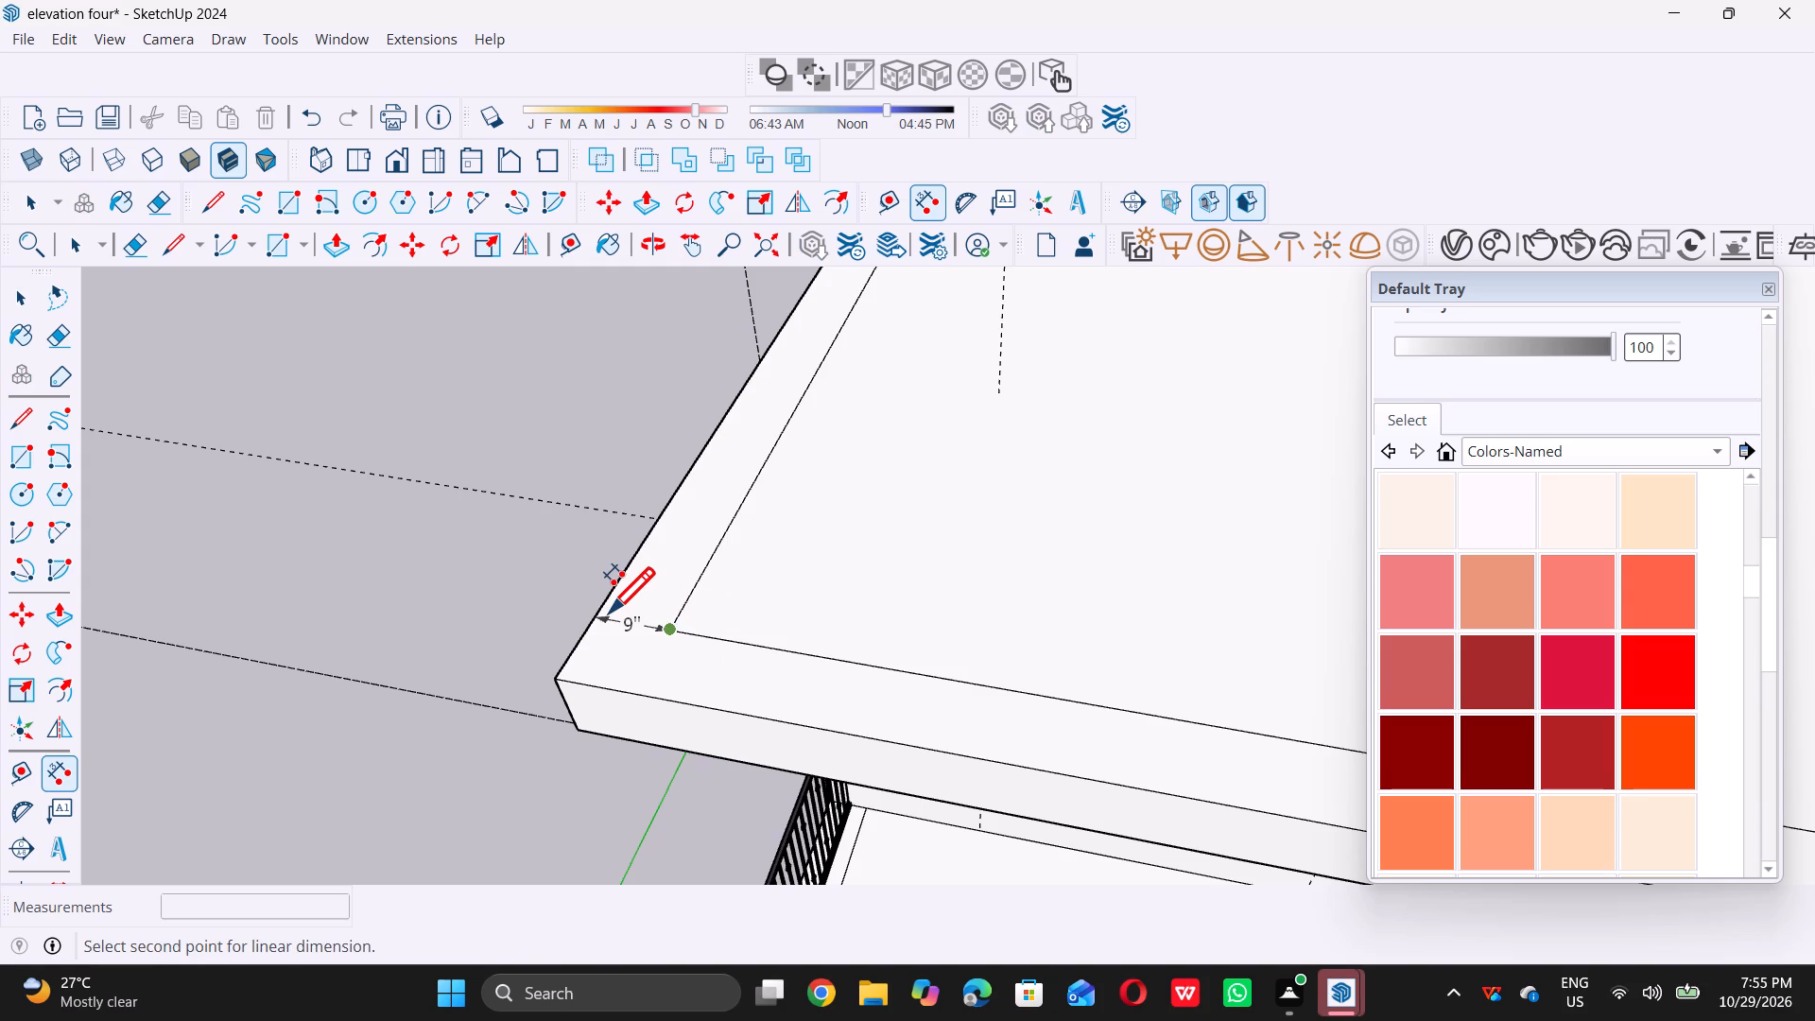
key("space")
scroll(626, 642, "down", 5)
scroll(667, 643, "up", 5)
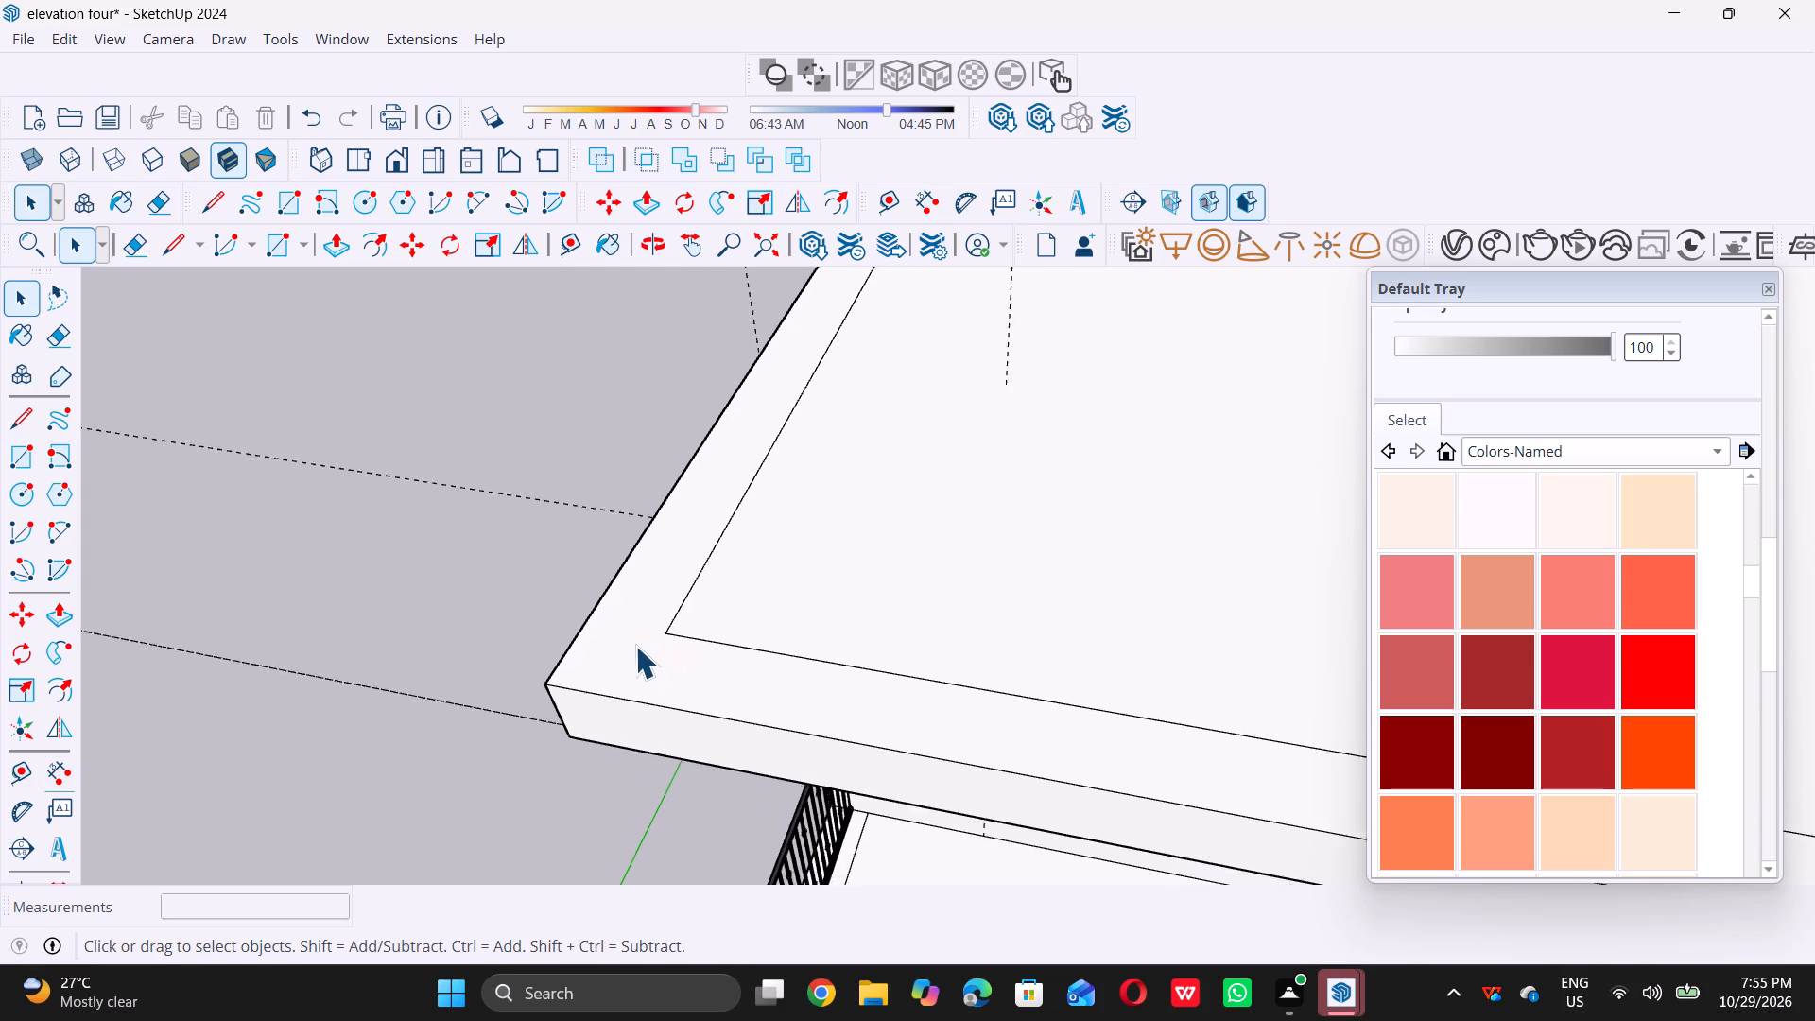
Draw an 8" vertical line up the roof slab's side face from the front wall corner to the slab's top edge.
scroll(644, 650, "down", 20)
scroll(644, 650, "down", 7)
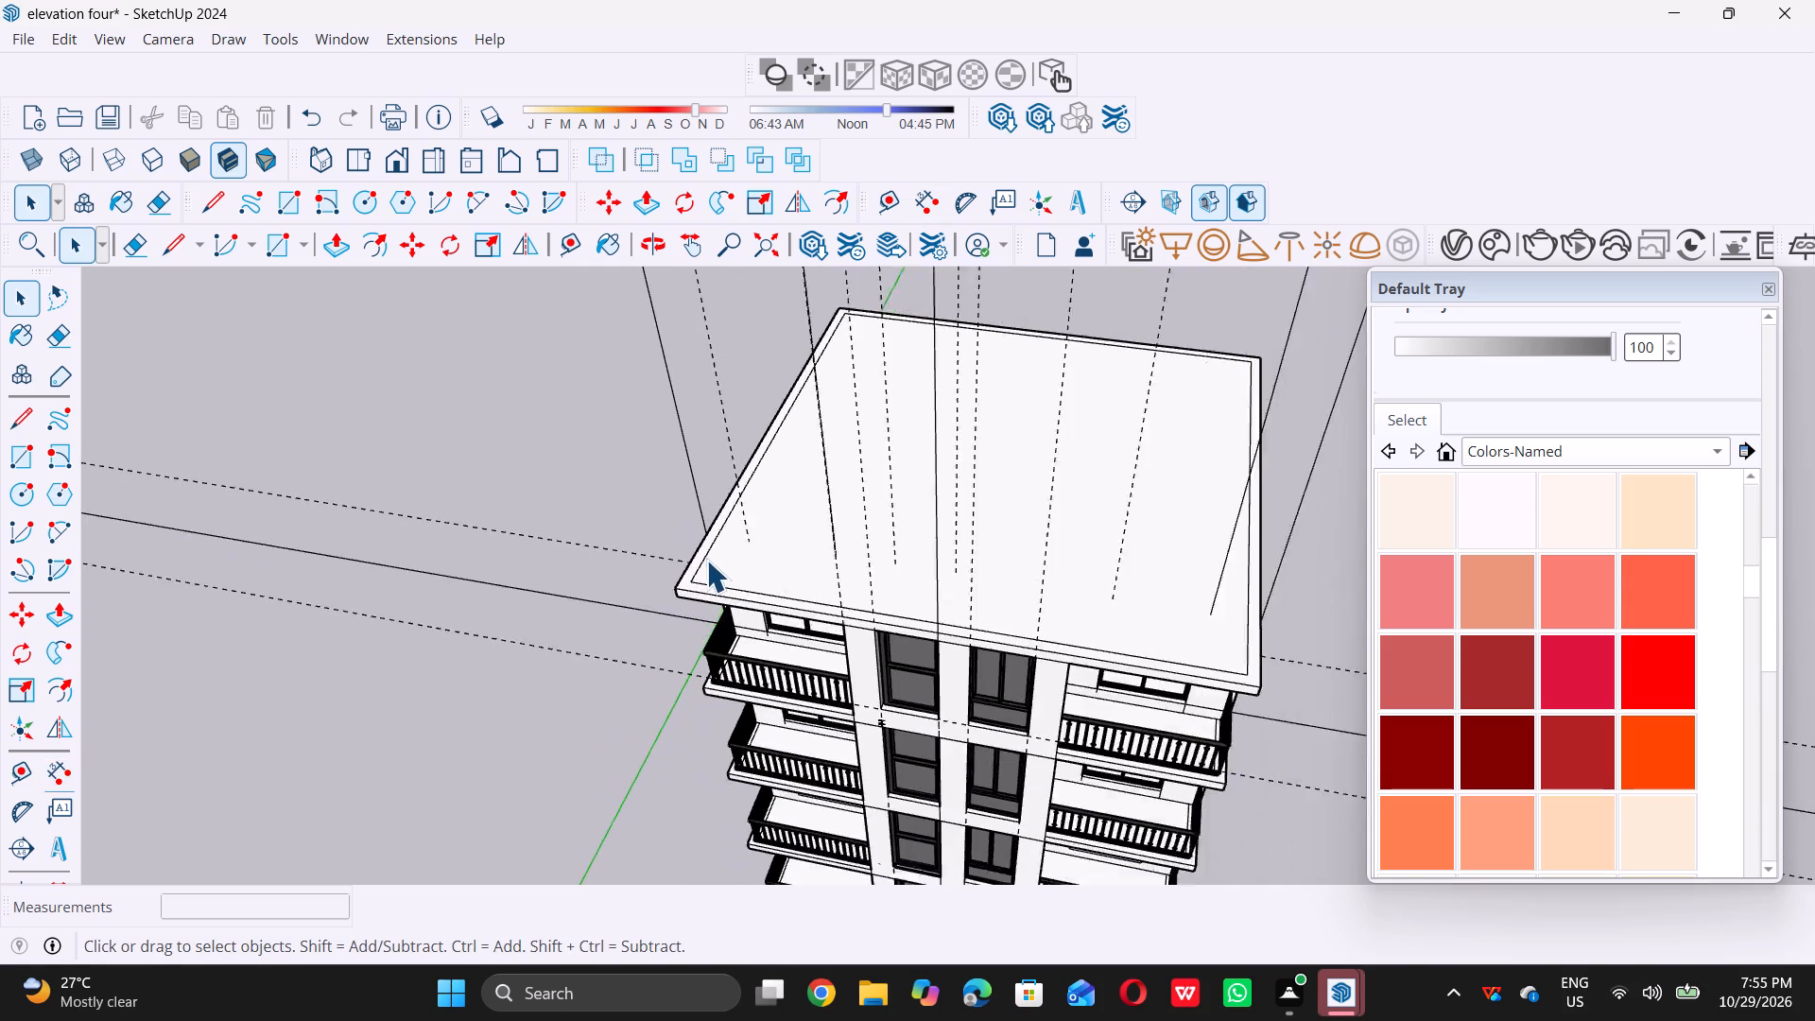
scroll(706, 560, "down", 6)
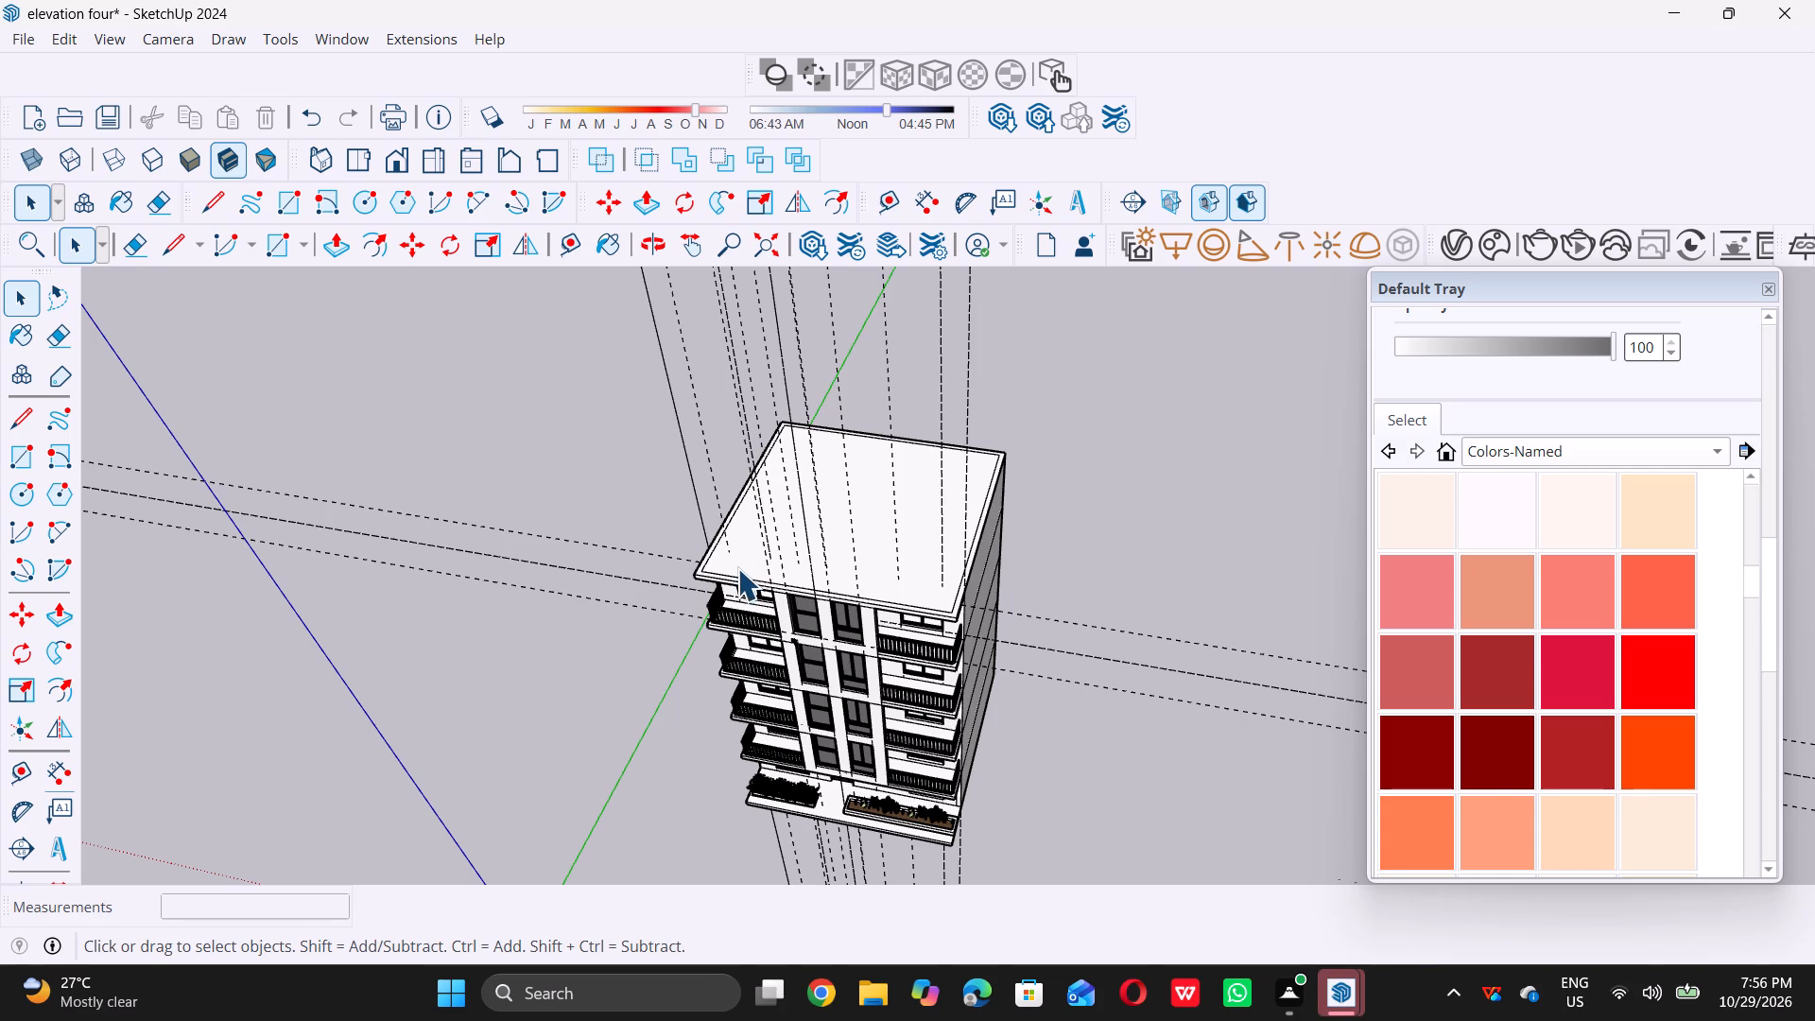
middle_click_drag(614, 602, 900, 546)
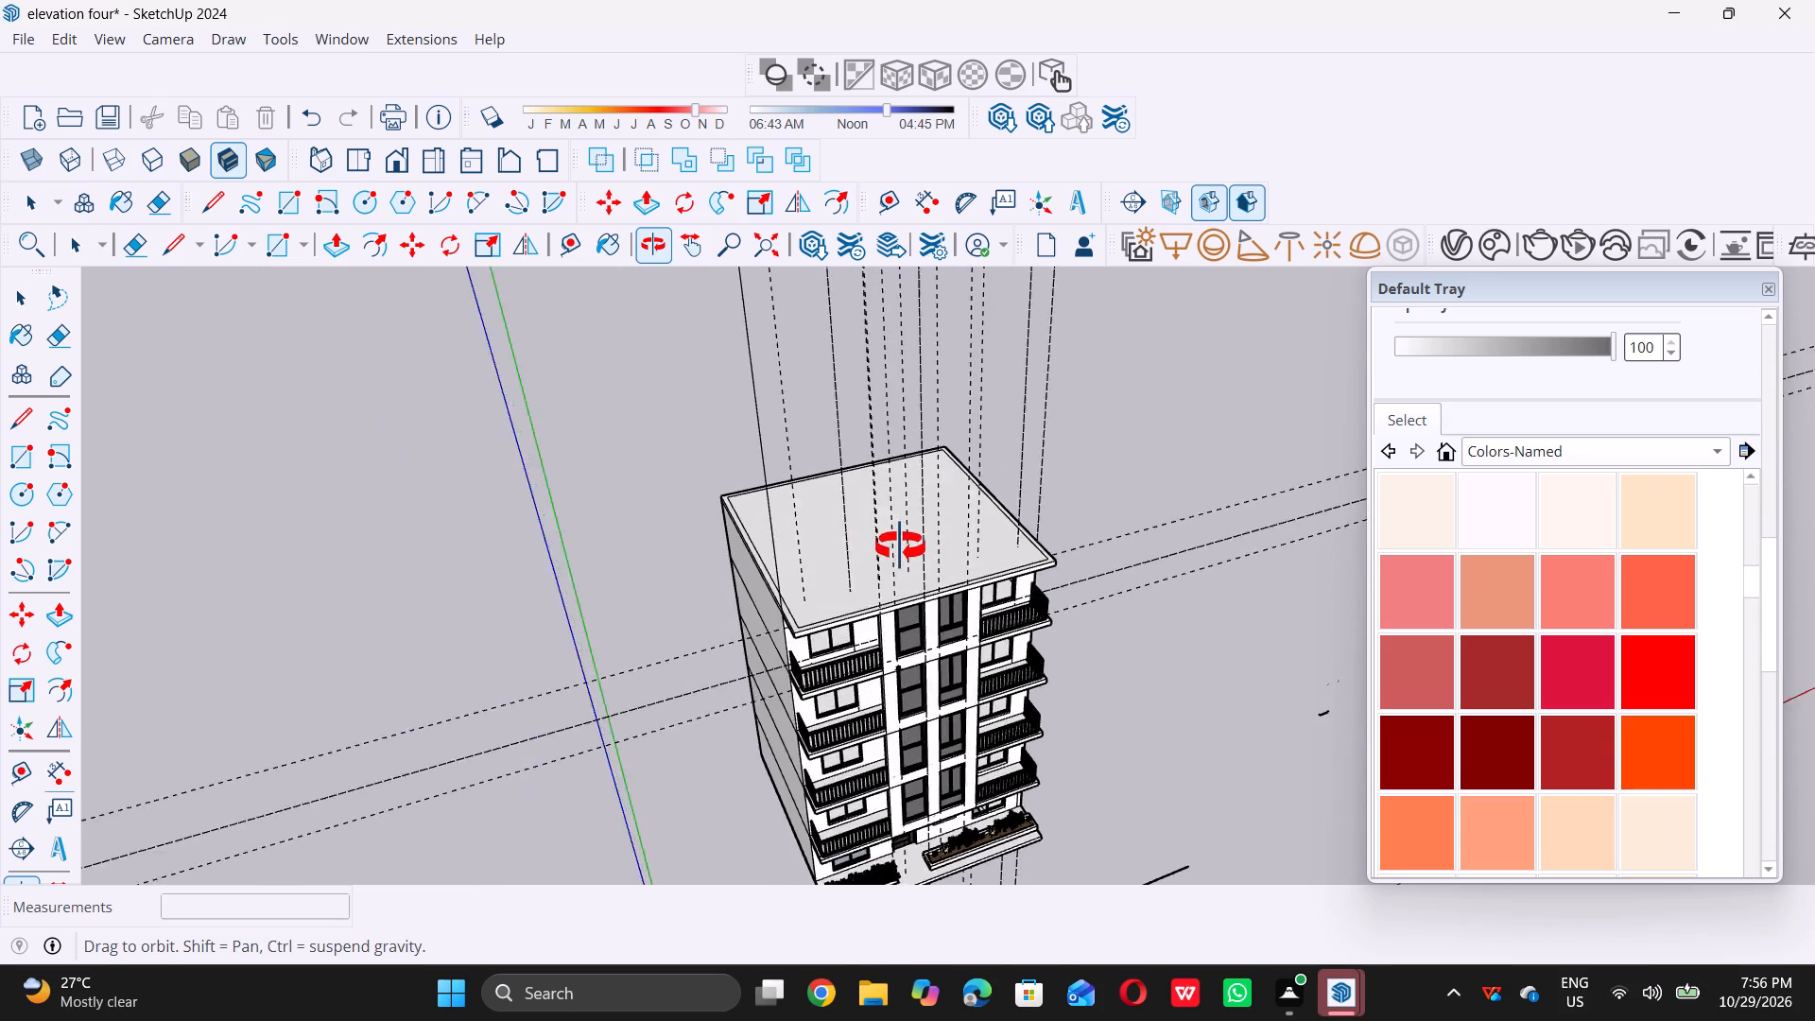
middle_click_drag(900, 546, 902, 546)
scroll(816, 589, "up", 12)
scroll(768, 677, "up", 6)
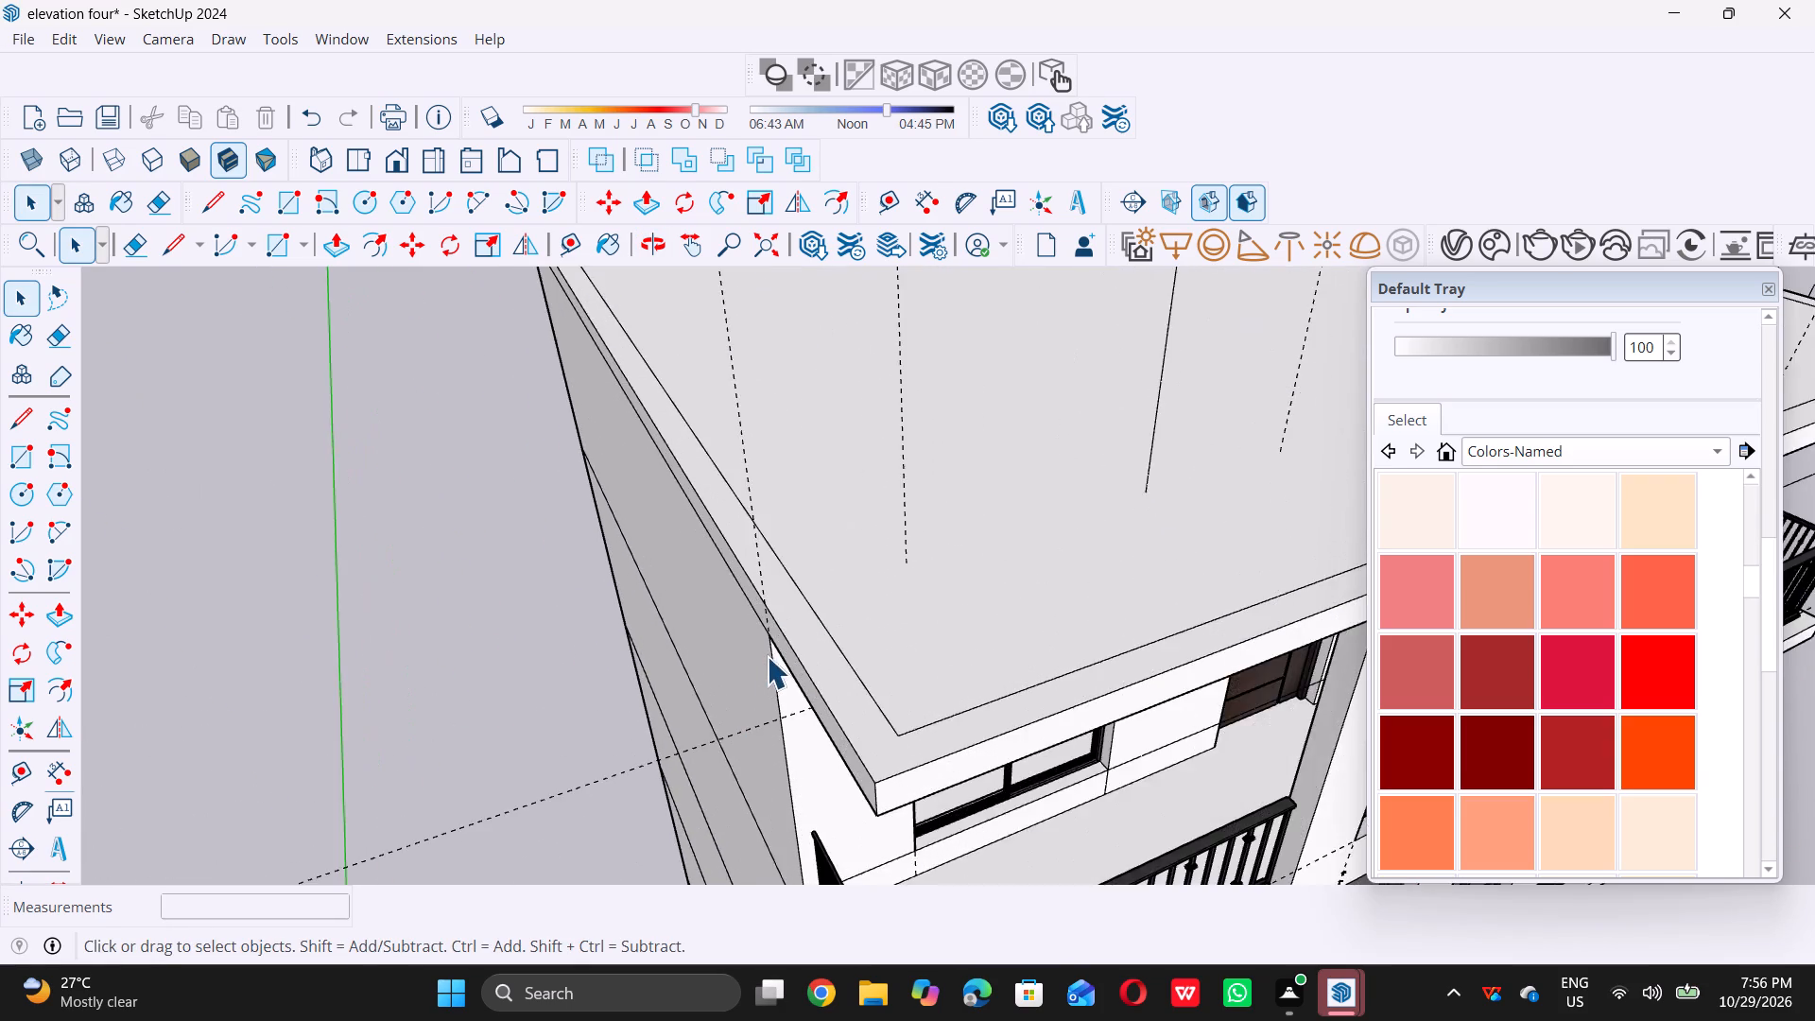
scroll(767, 656, "up", 6)
middle_click_drag(767, 645, 822, 576)
scroll(828, 560, "up", 6)
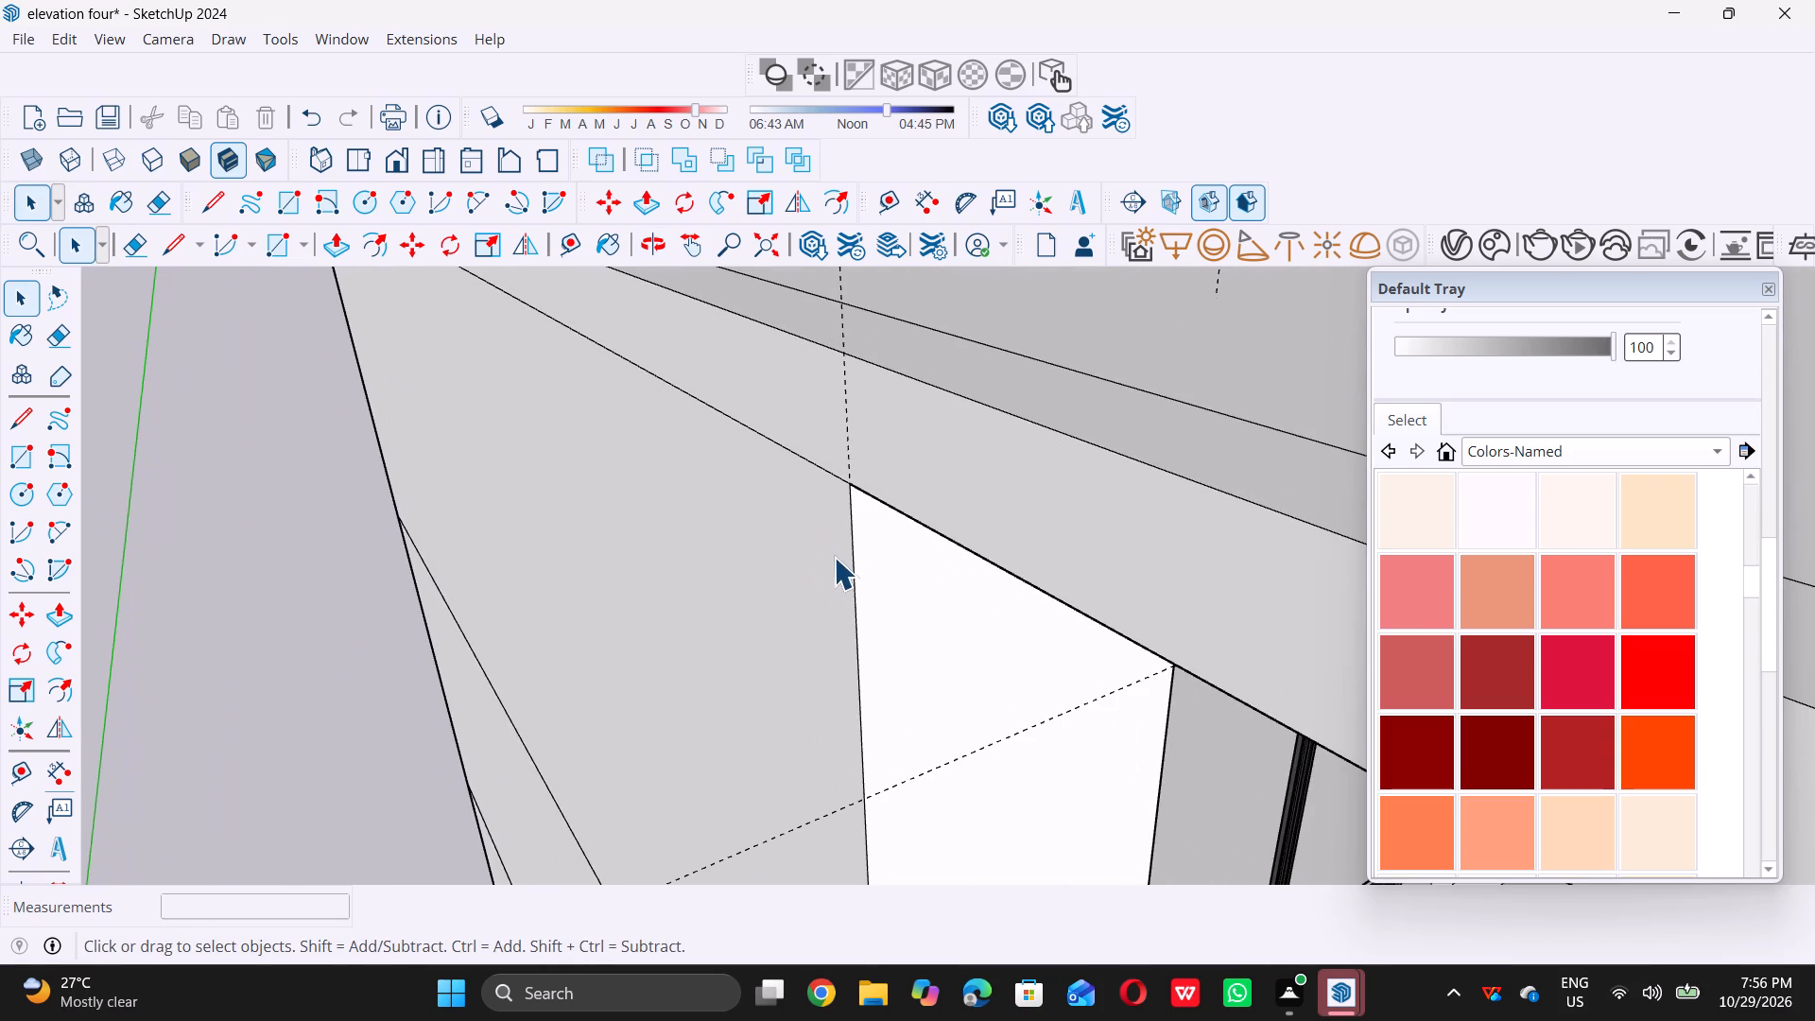
key("l")
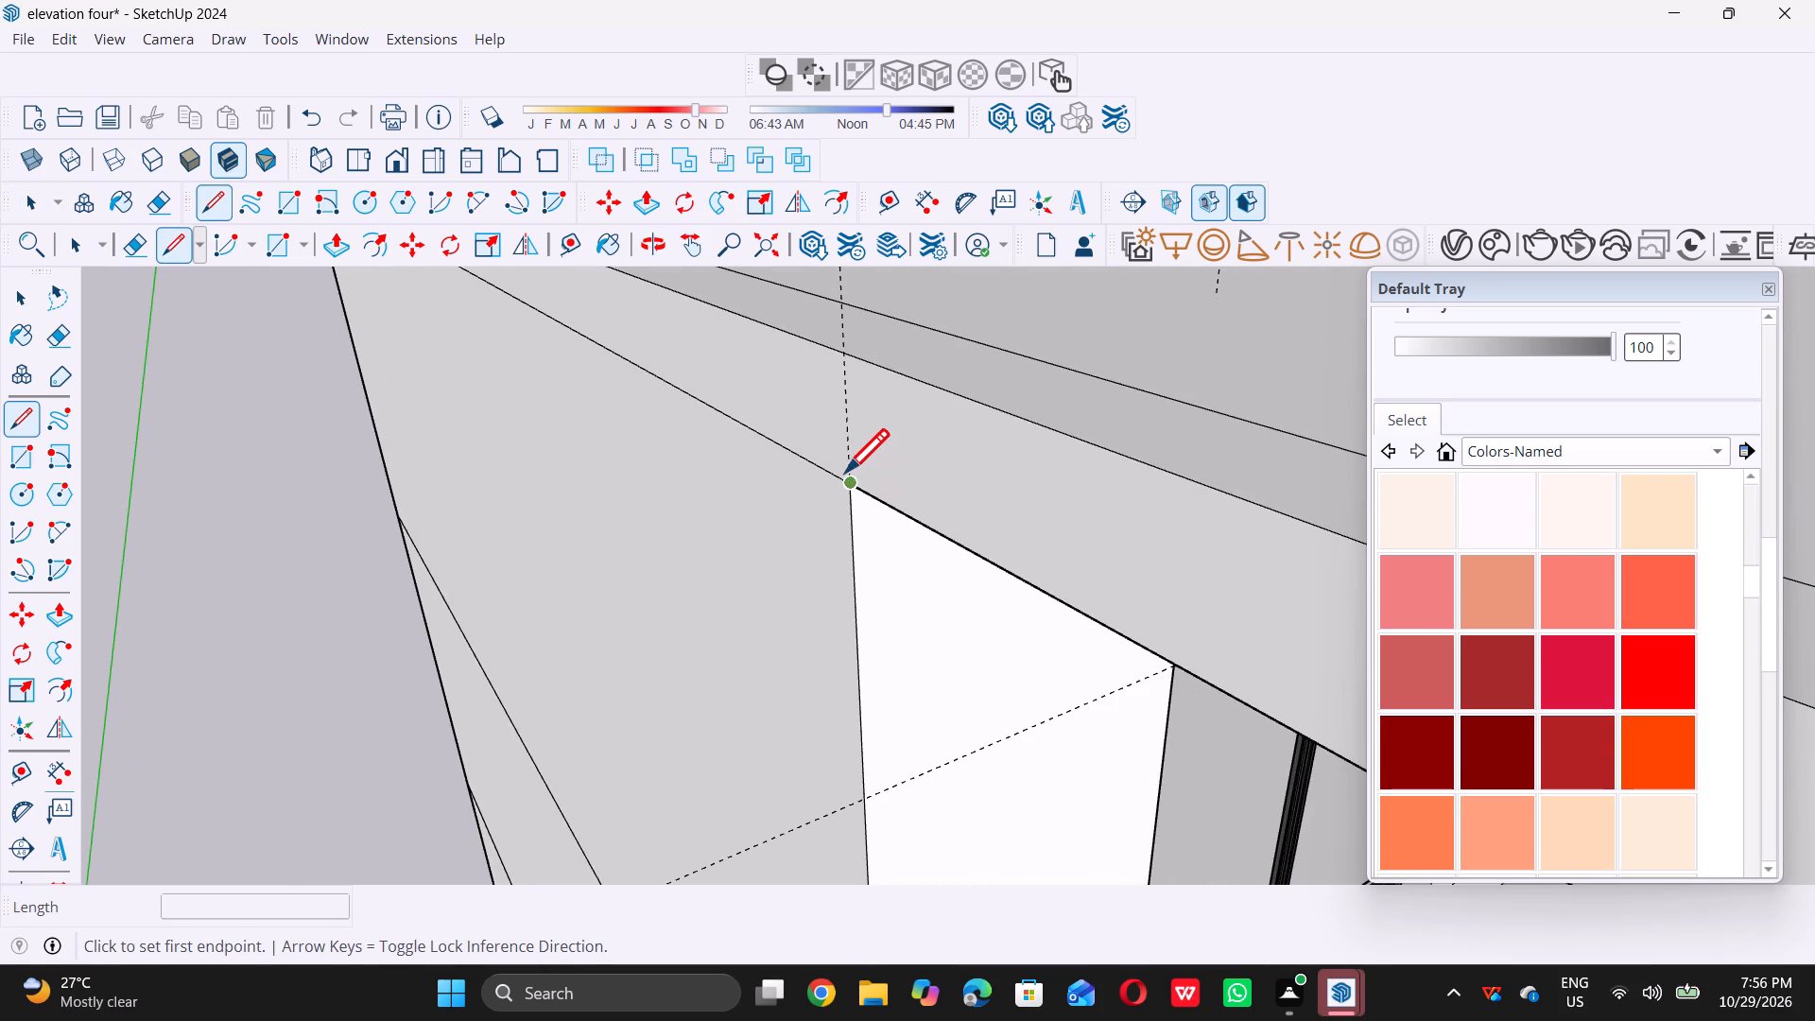
triple_click(854, 478)
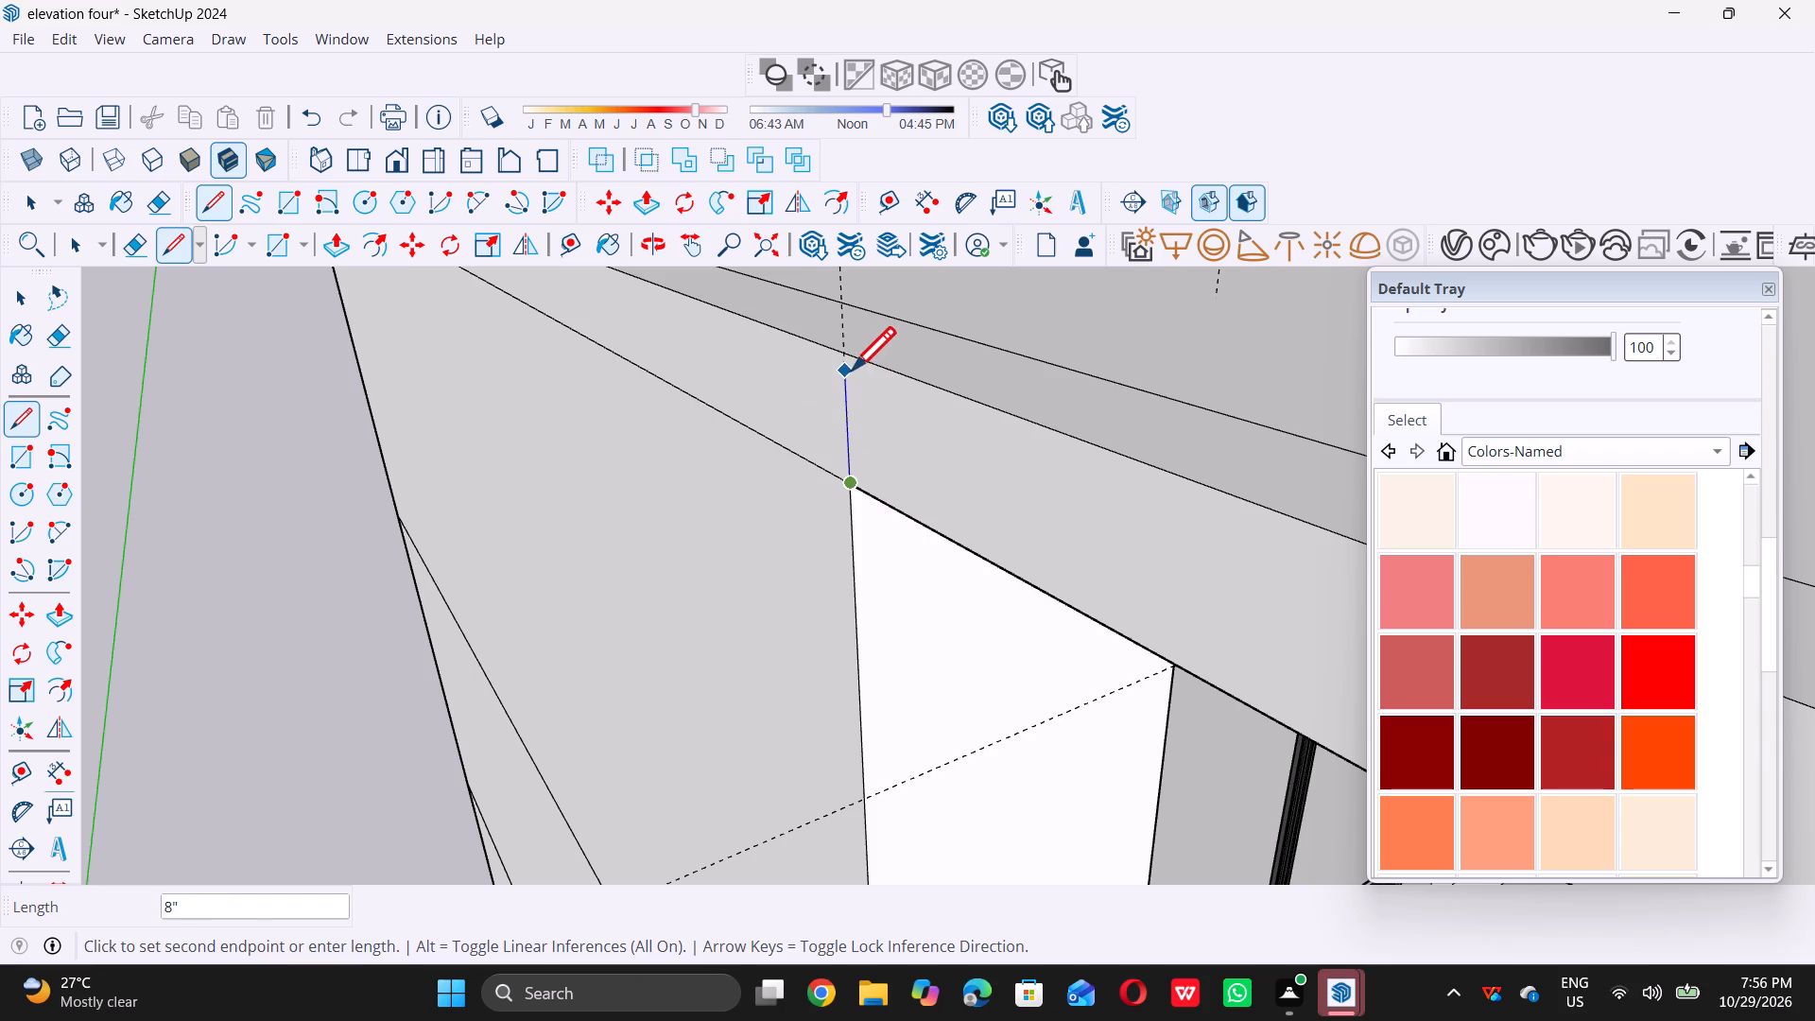
triple_click(851, 360)
Draw a 9" line from that point across the roof's border strip to the inner offset outline.
scroll(830, 421, "down", 10)
scroll(811, 628, "down", 2)
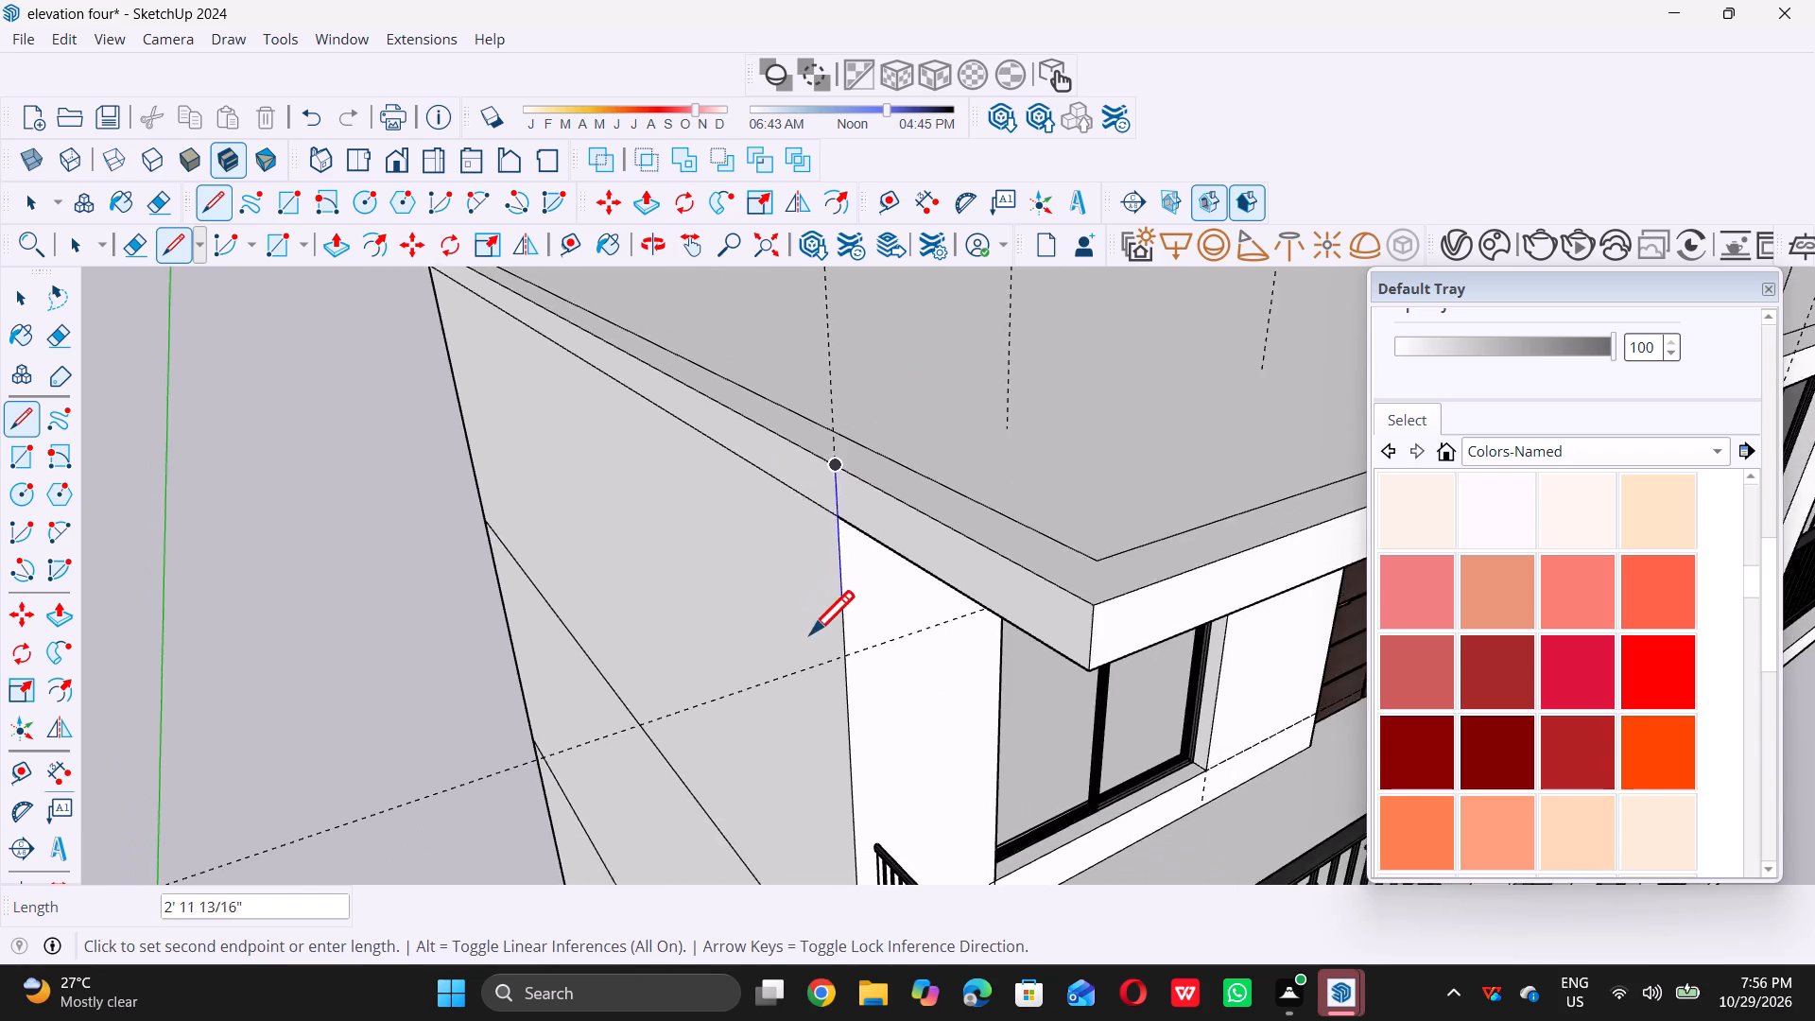
scroll(810, 633, "down", 8)
middle_click_drag(778, 638, 870, 668)
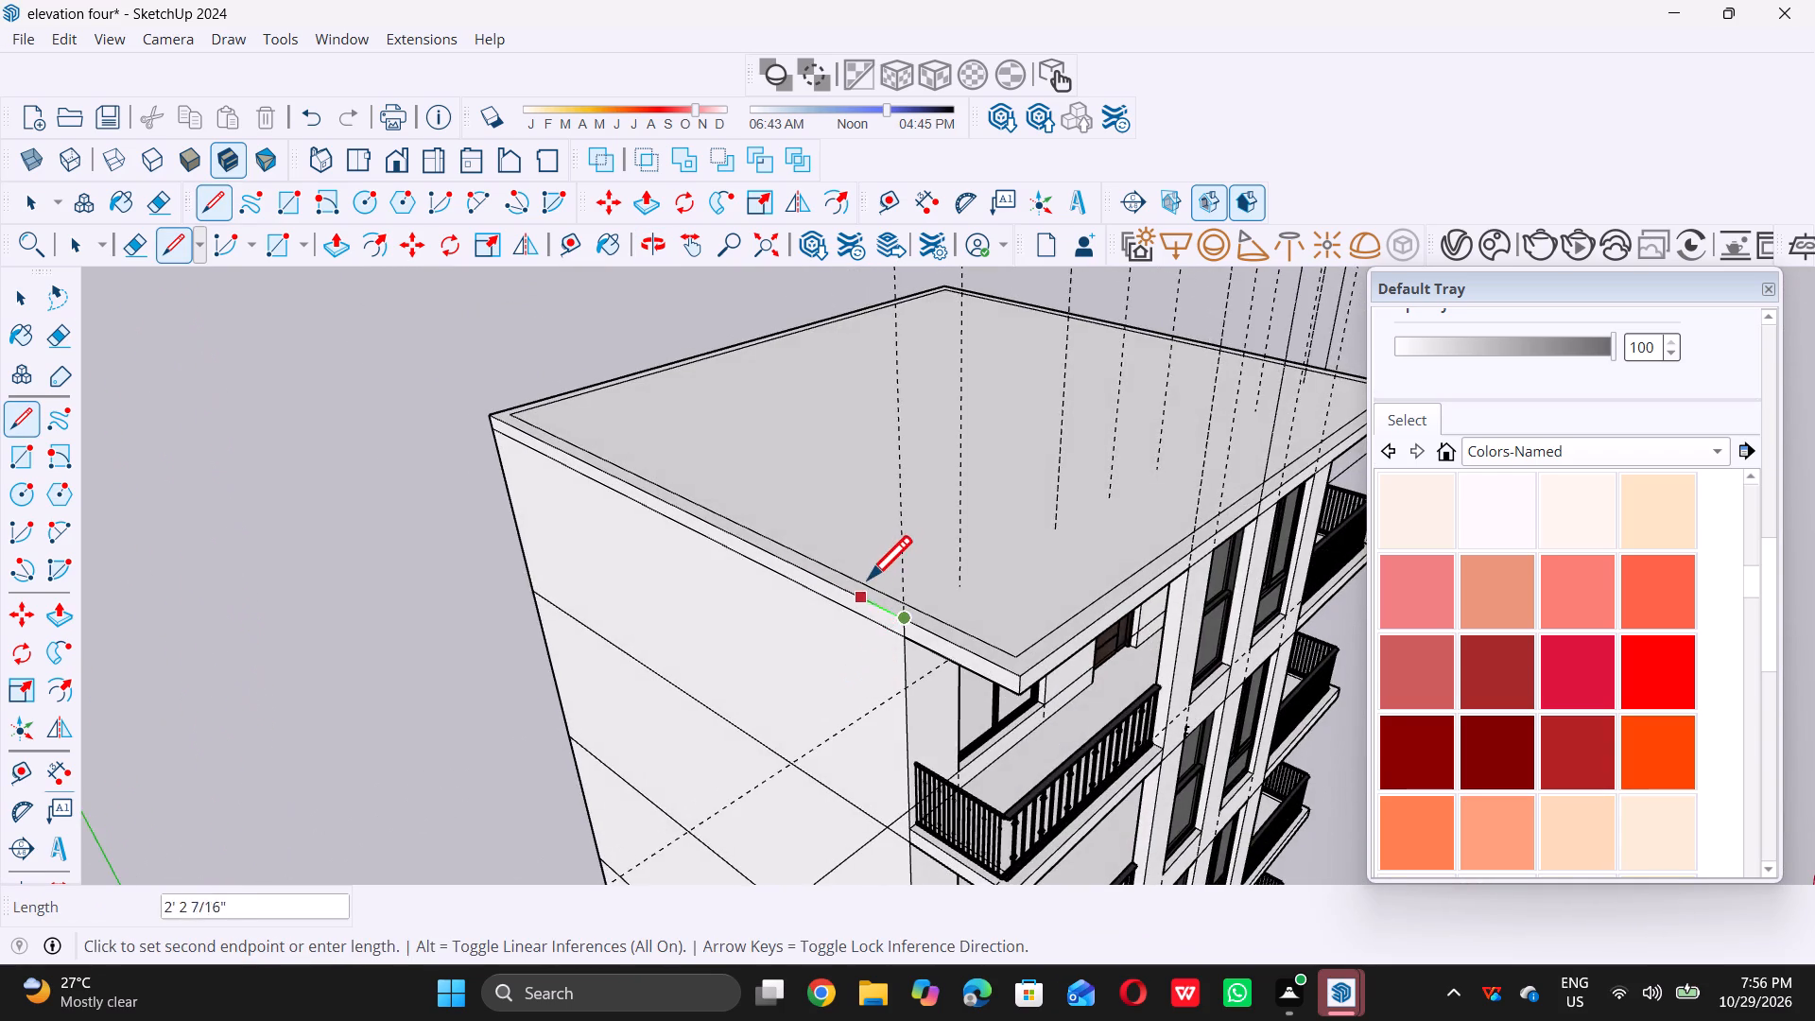
scroll(868, 578, "up", 5)
scroll(943, 624, "up", 4)
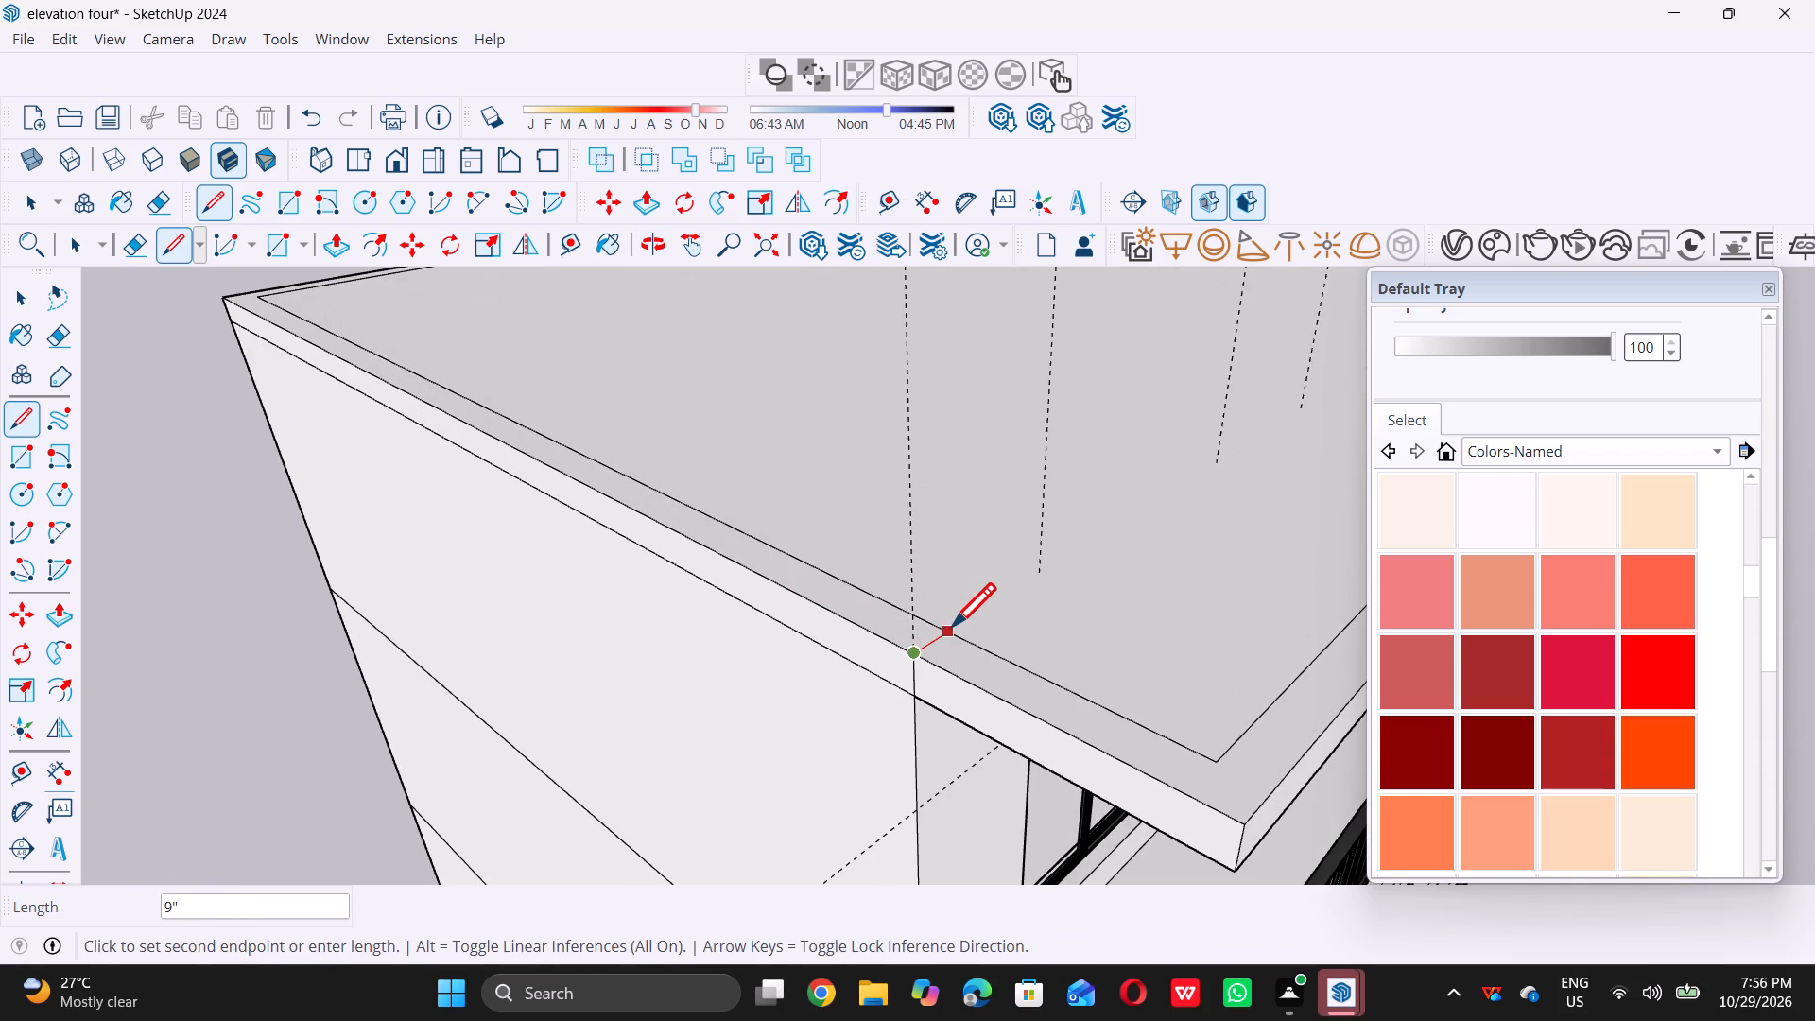
double_click(952, 626)
Extend the line 35' 3" across the roof's top face from the inner outline to the opposite outer edge.
scroll(932, 644, "down", 20)
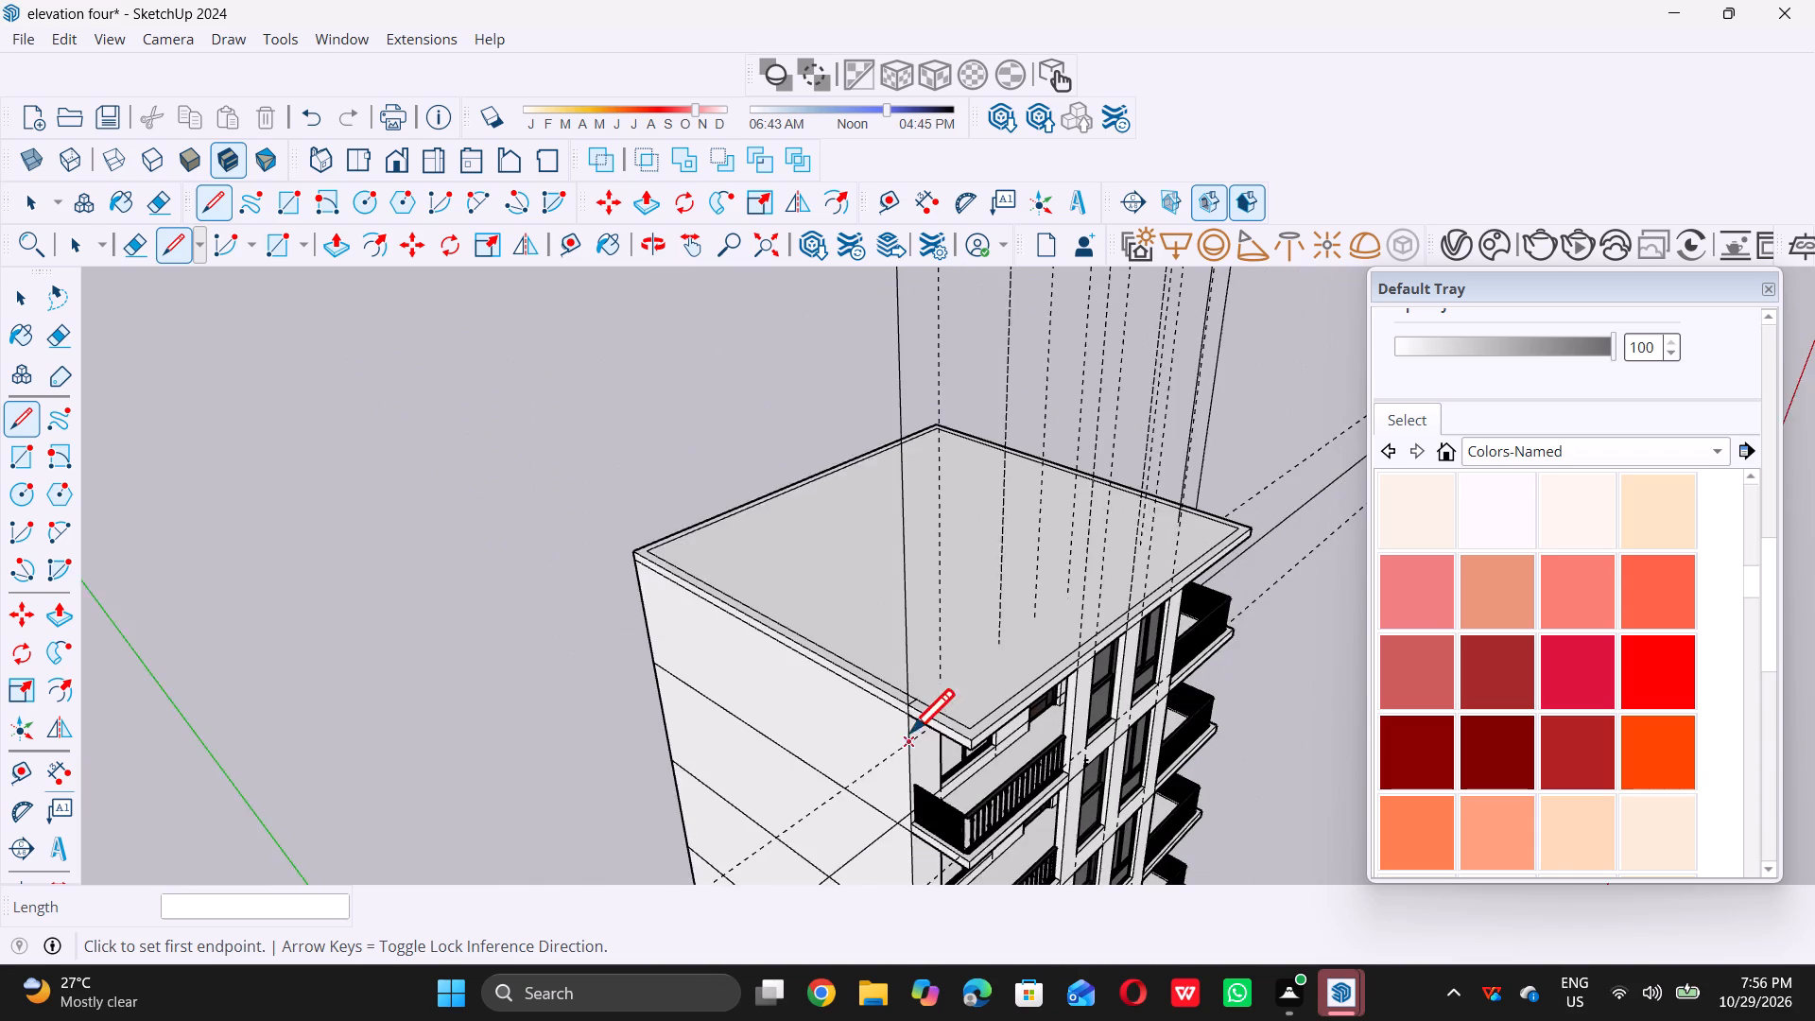
scroll(909, 684, "up", 4)
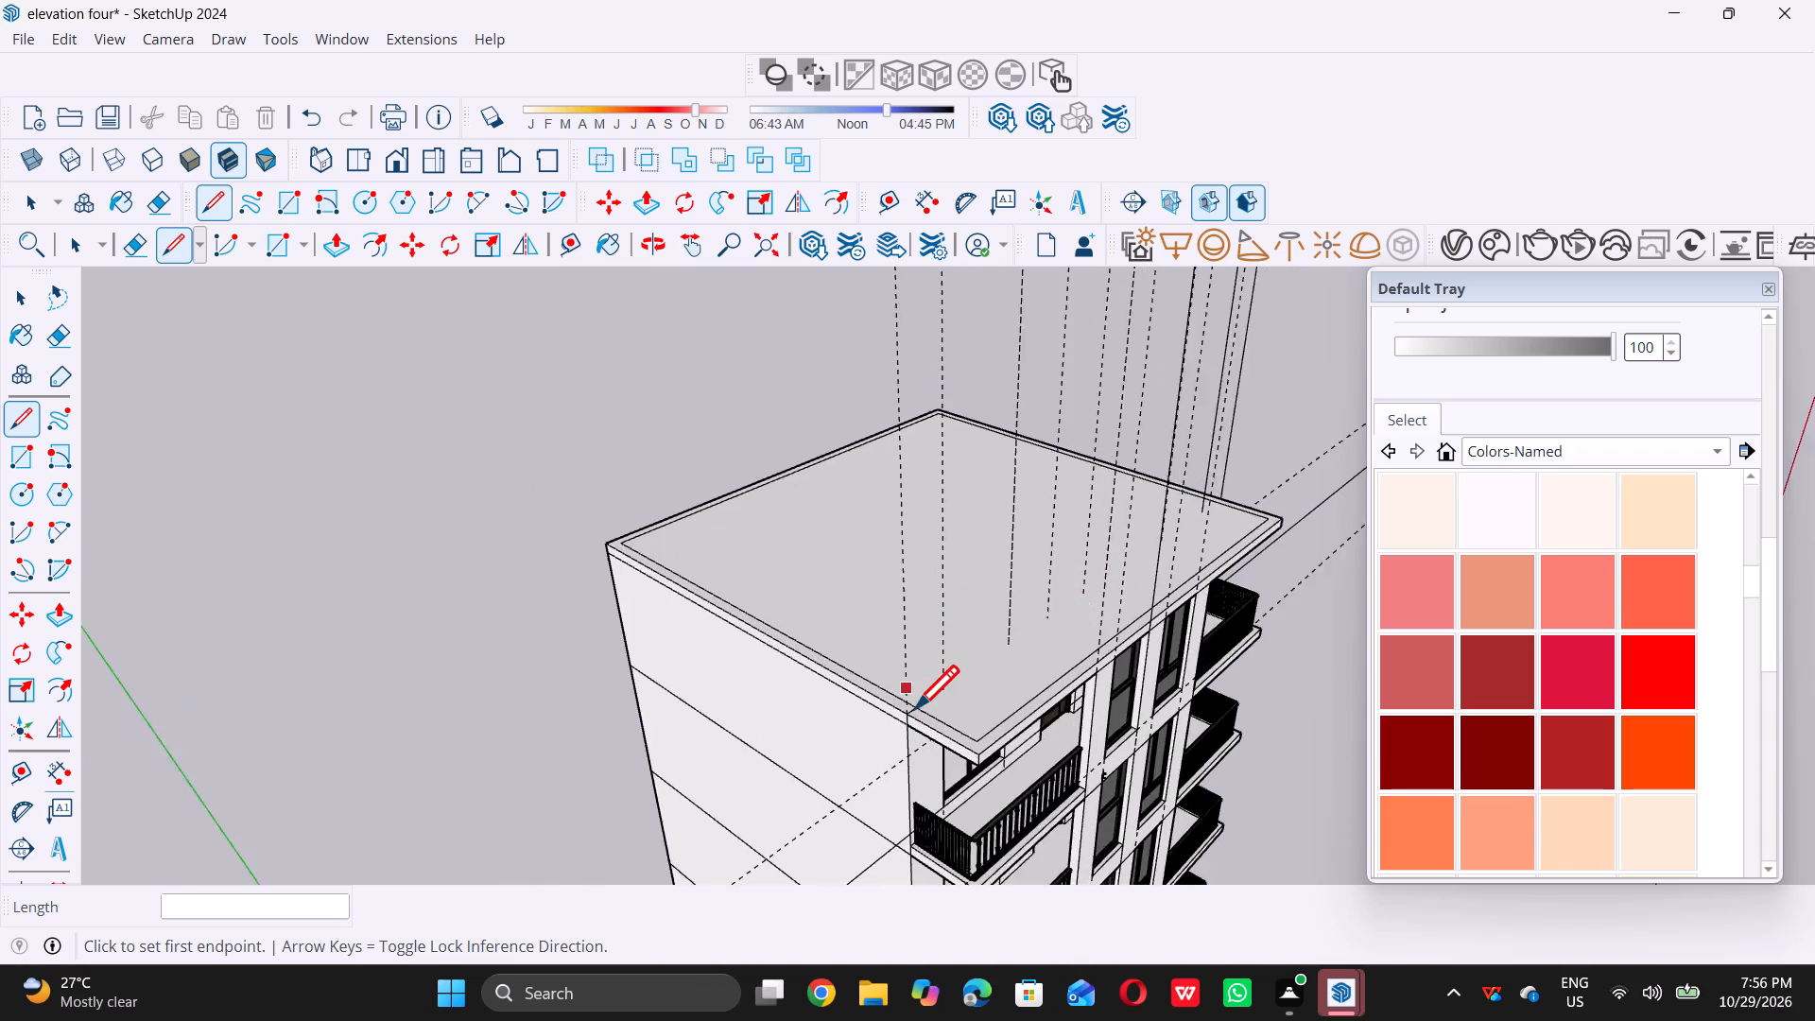
scroll(915, 708, "up", 5)
double_click(922, 708)
scroll(922, 708, "down", 10)
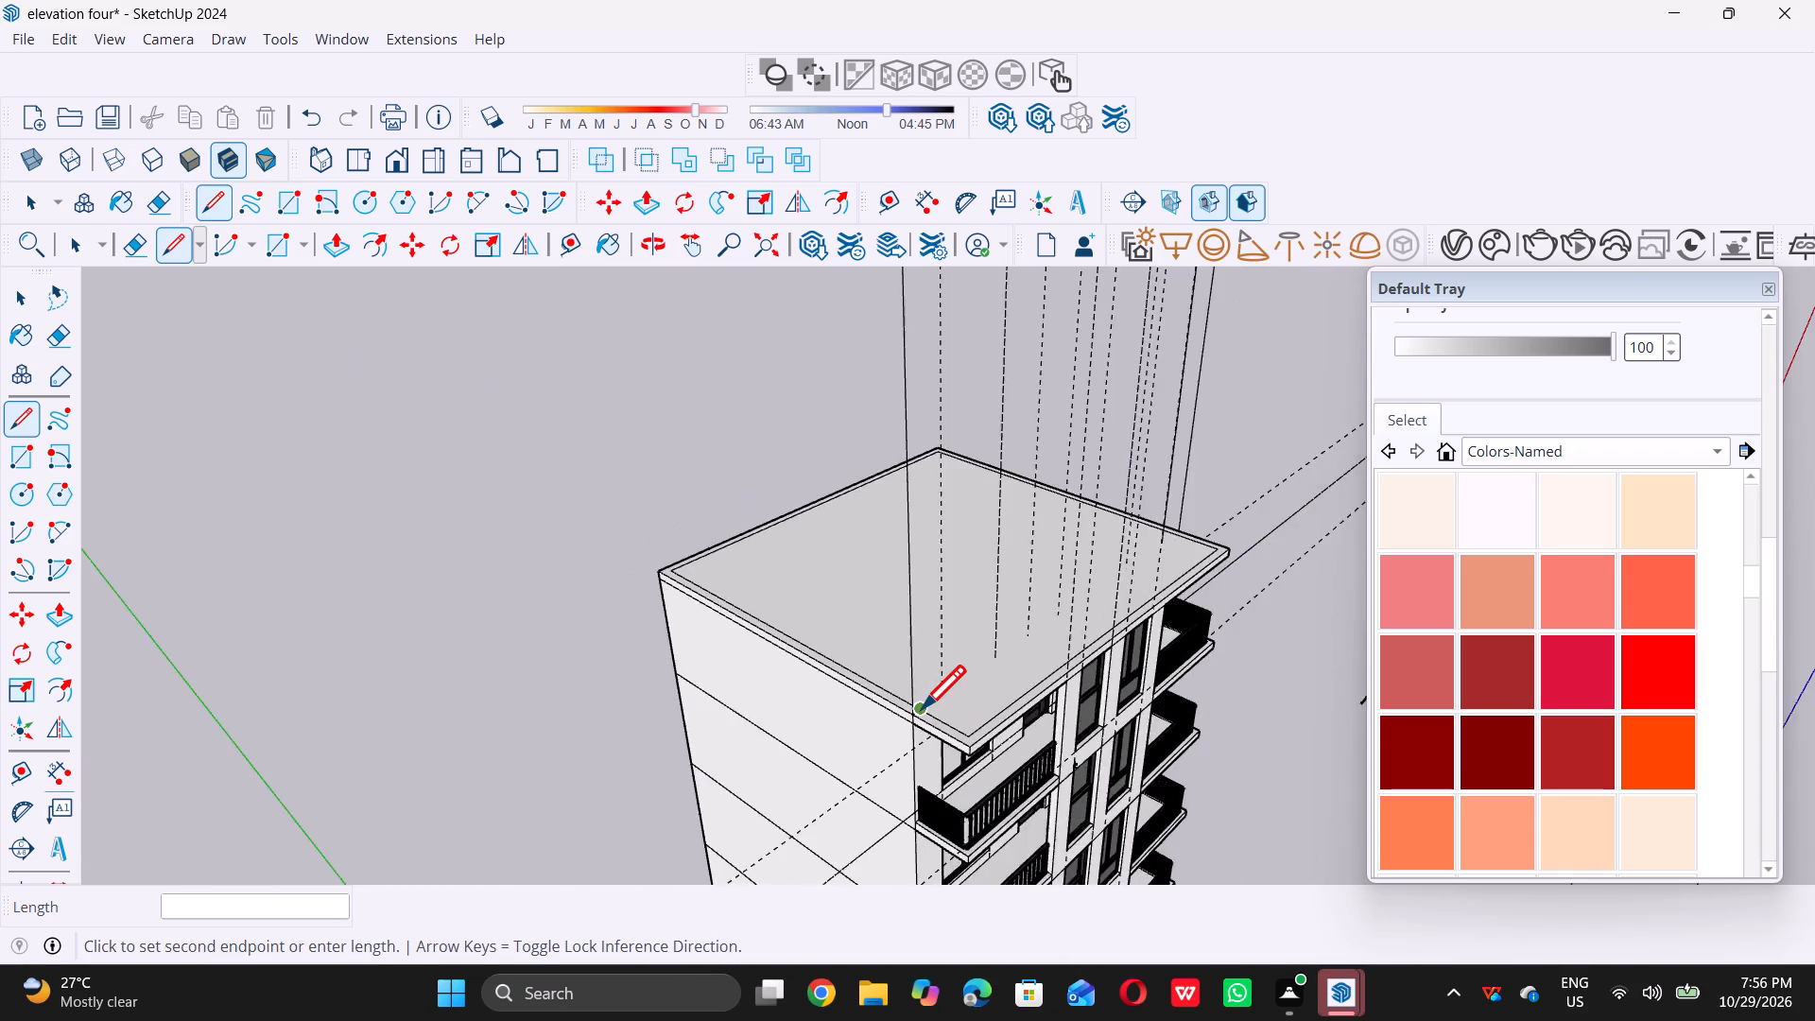
scroll(922, 708, "down", 8)
scroll(1087, 597, "up", 8)
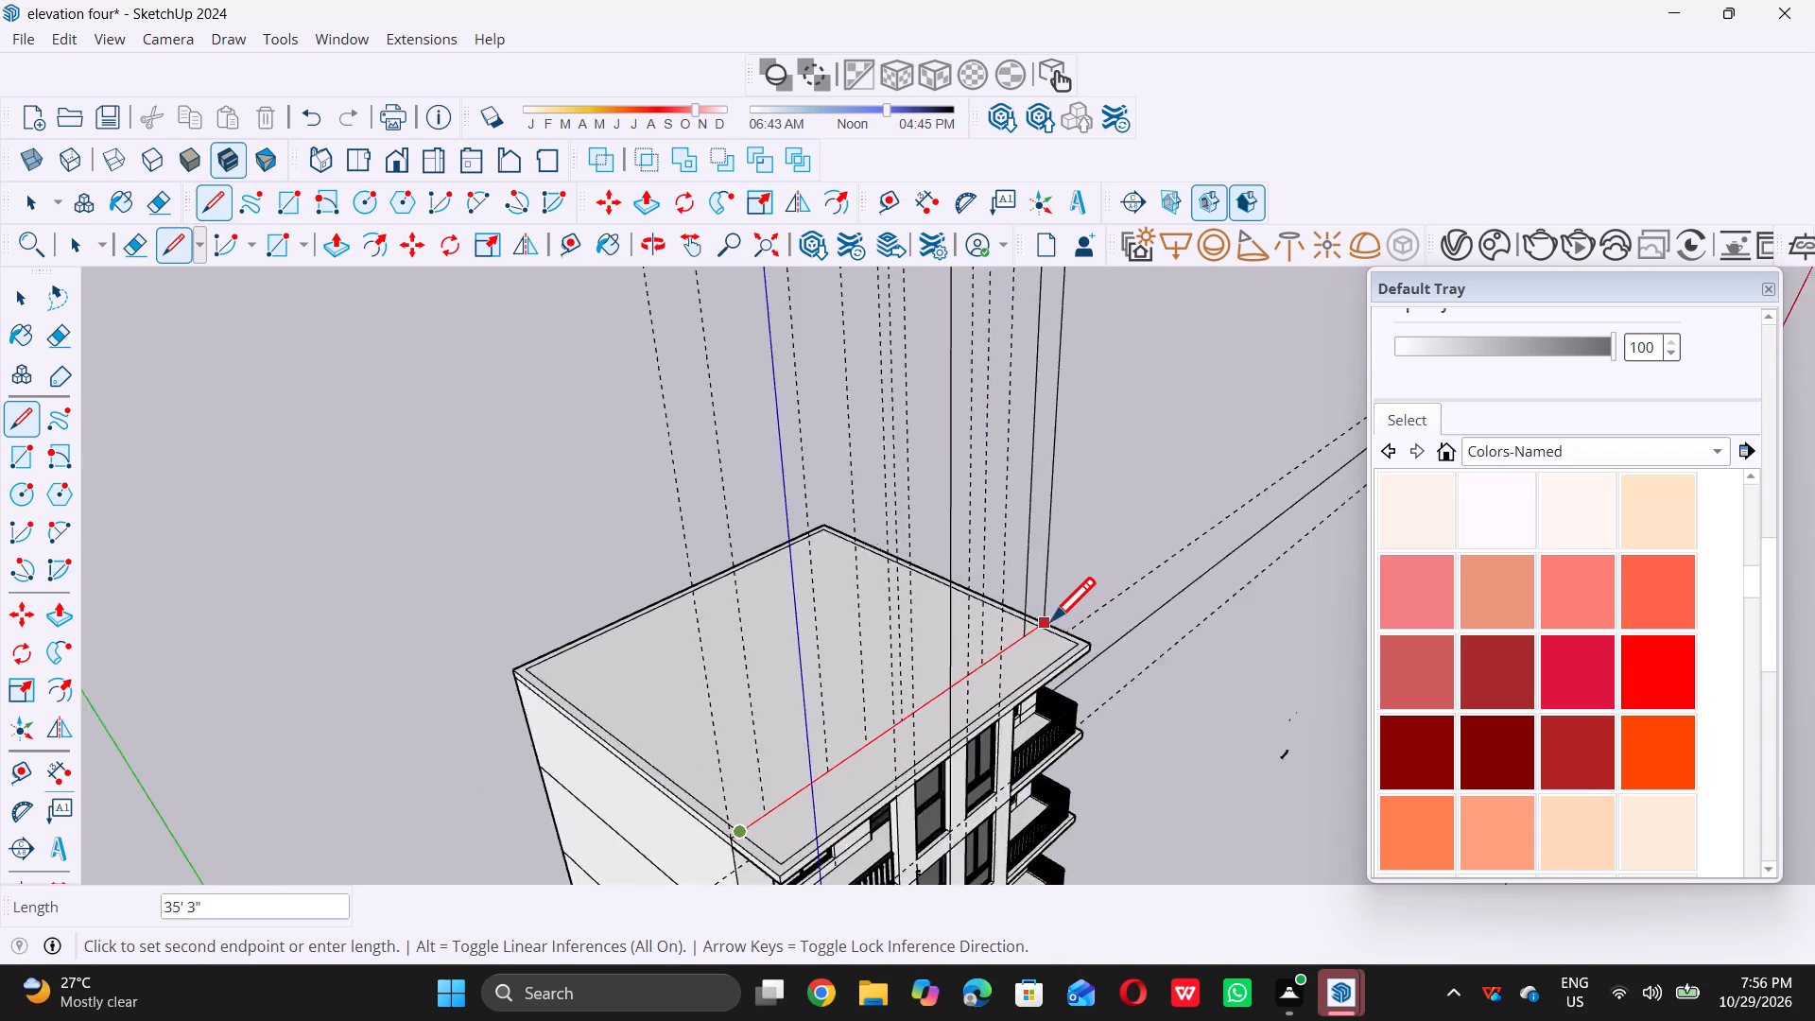
scroll(1051, 620, "up", 6)
double_click(1029, 636)
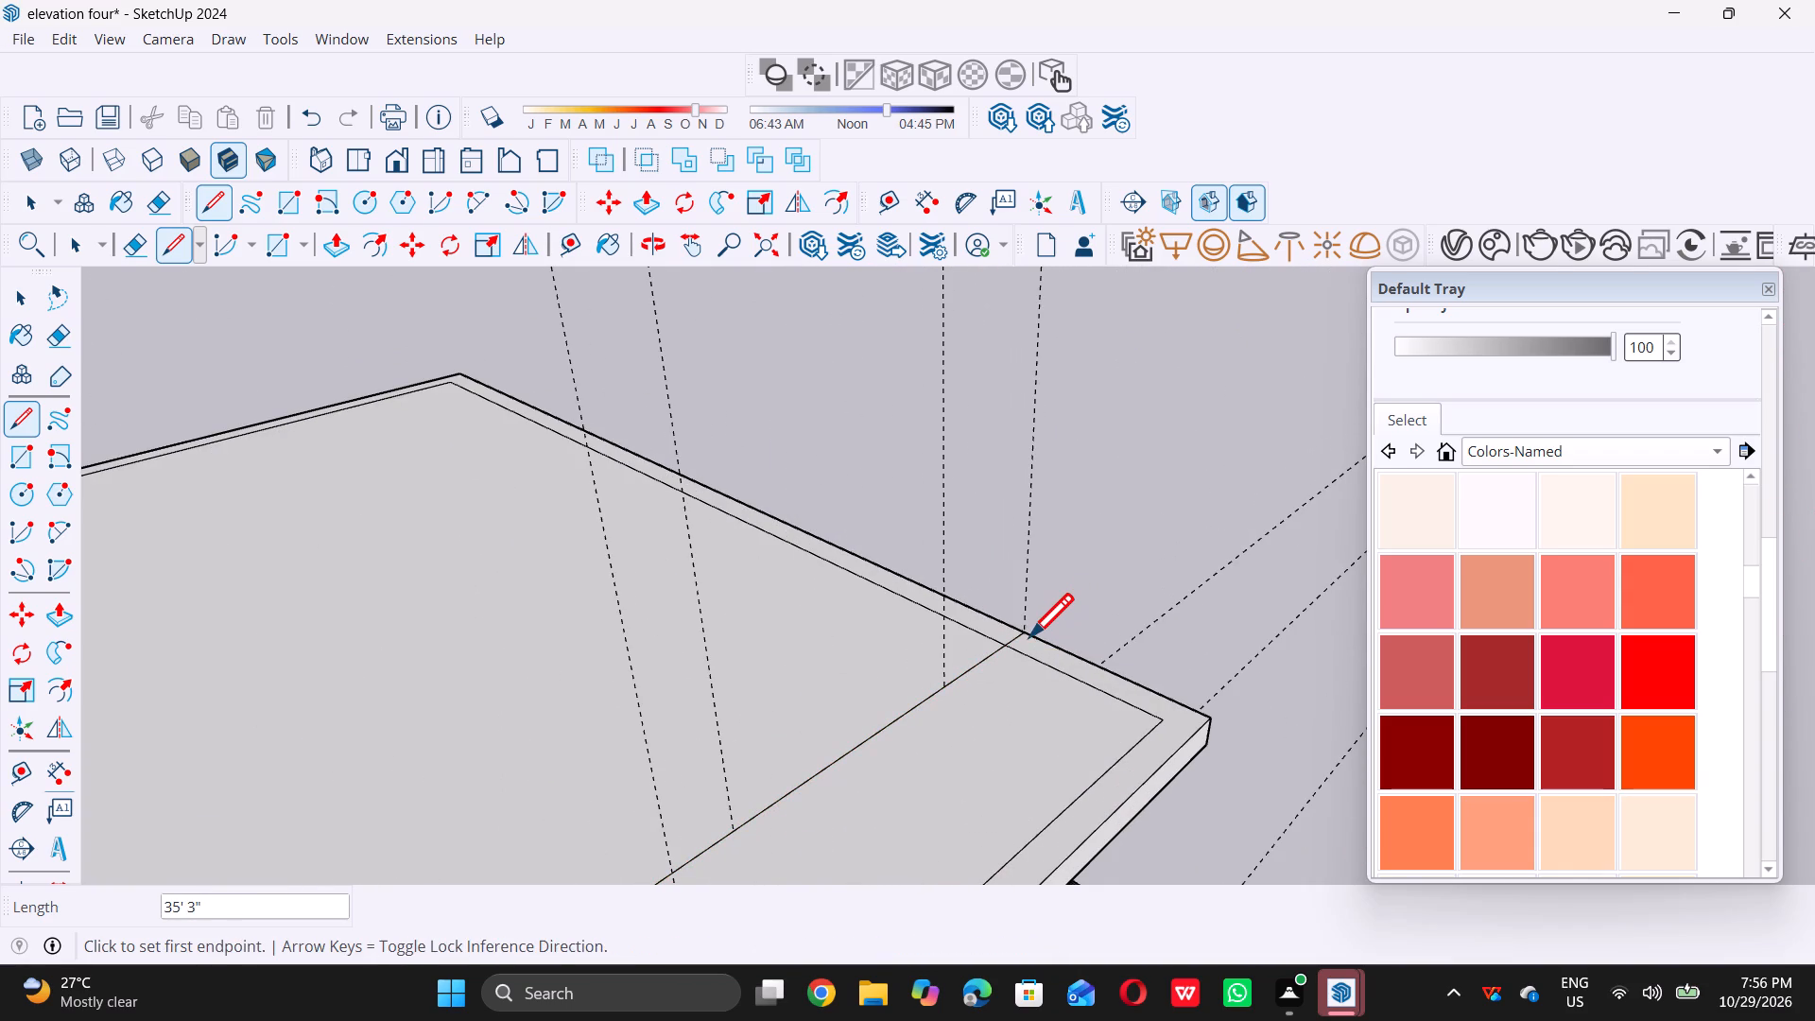
scroll(1036, 637, "down", 15)
key("space")
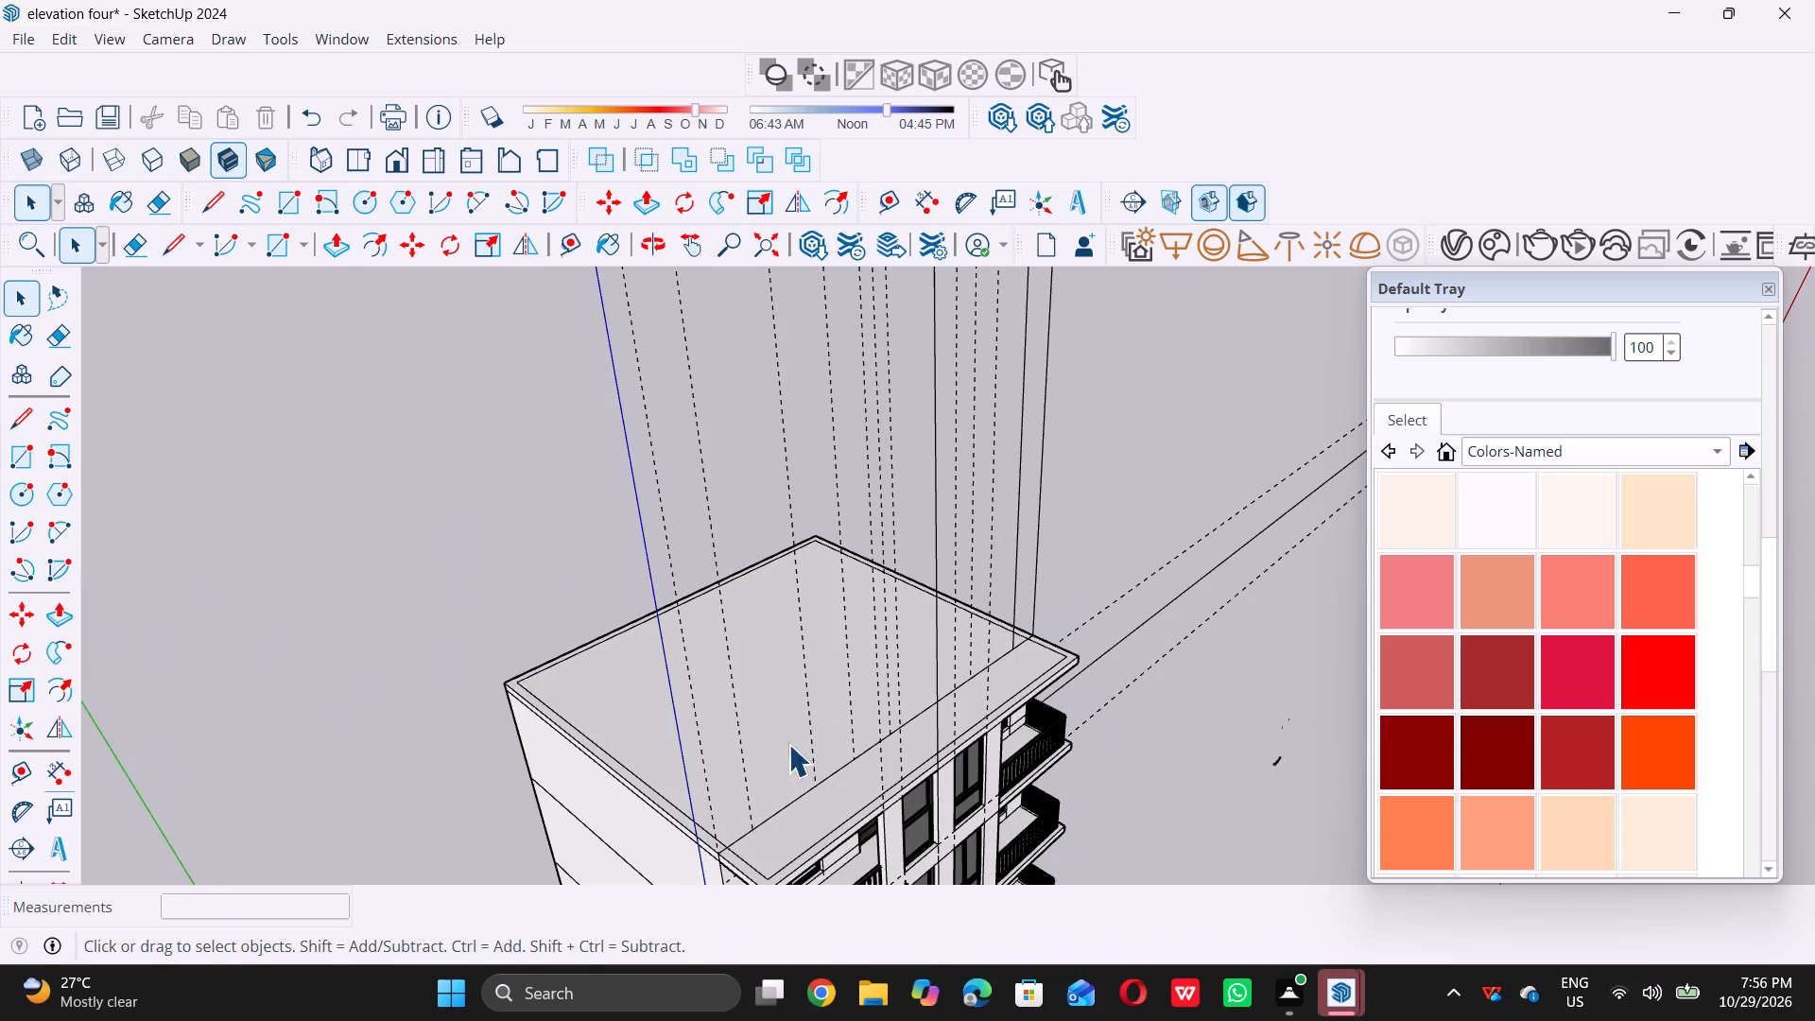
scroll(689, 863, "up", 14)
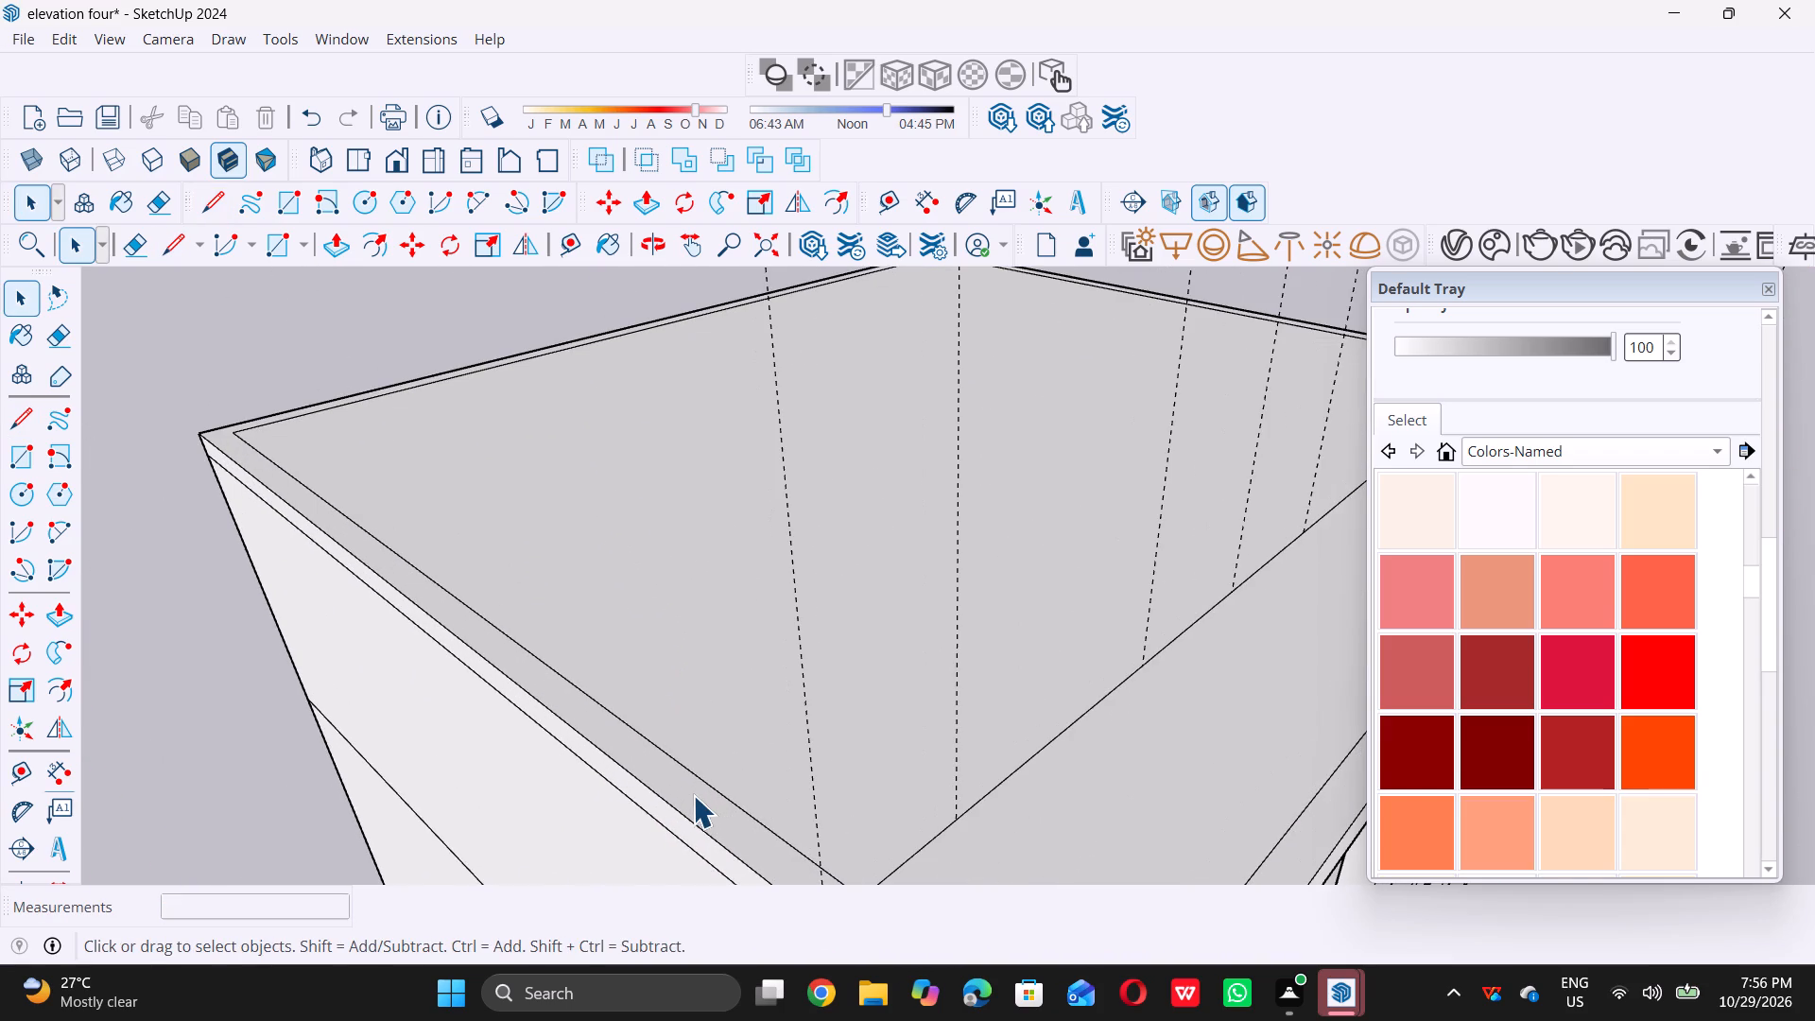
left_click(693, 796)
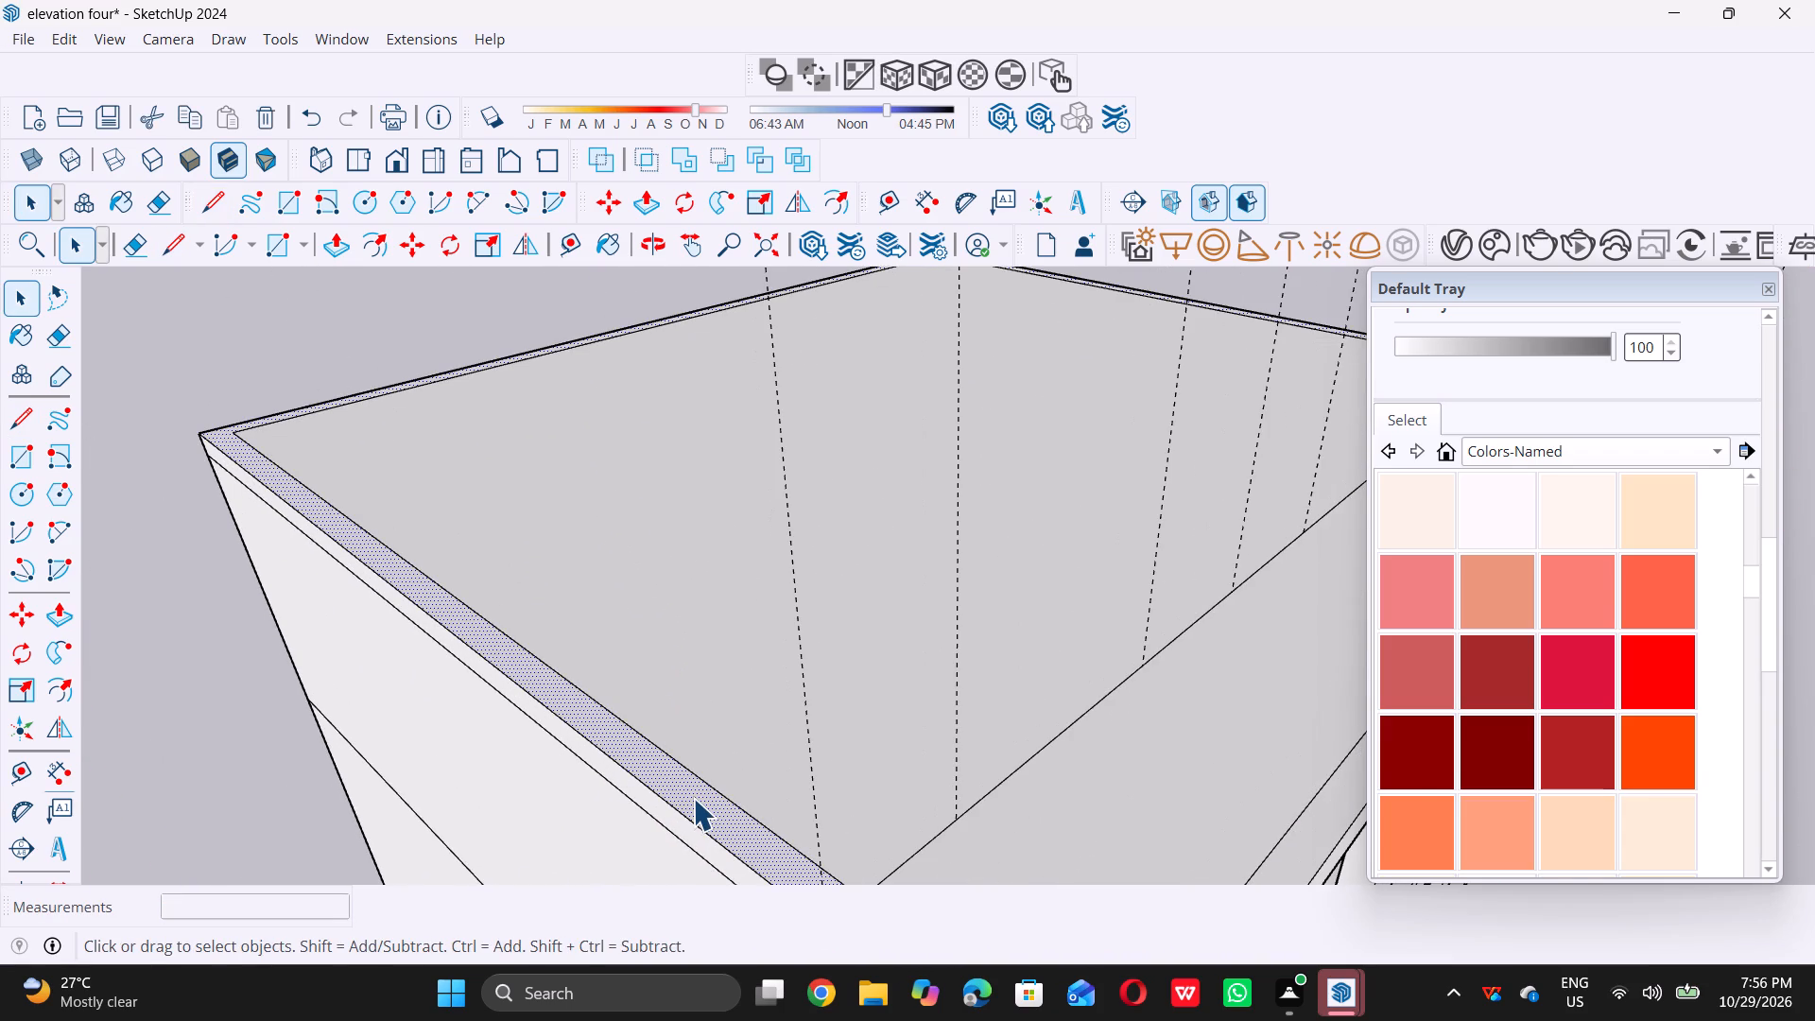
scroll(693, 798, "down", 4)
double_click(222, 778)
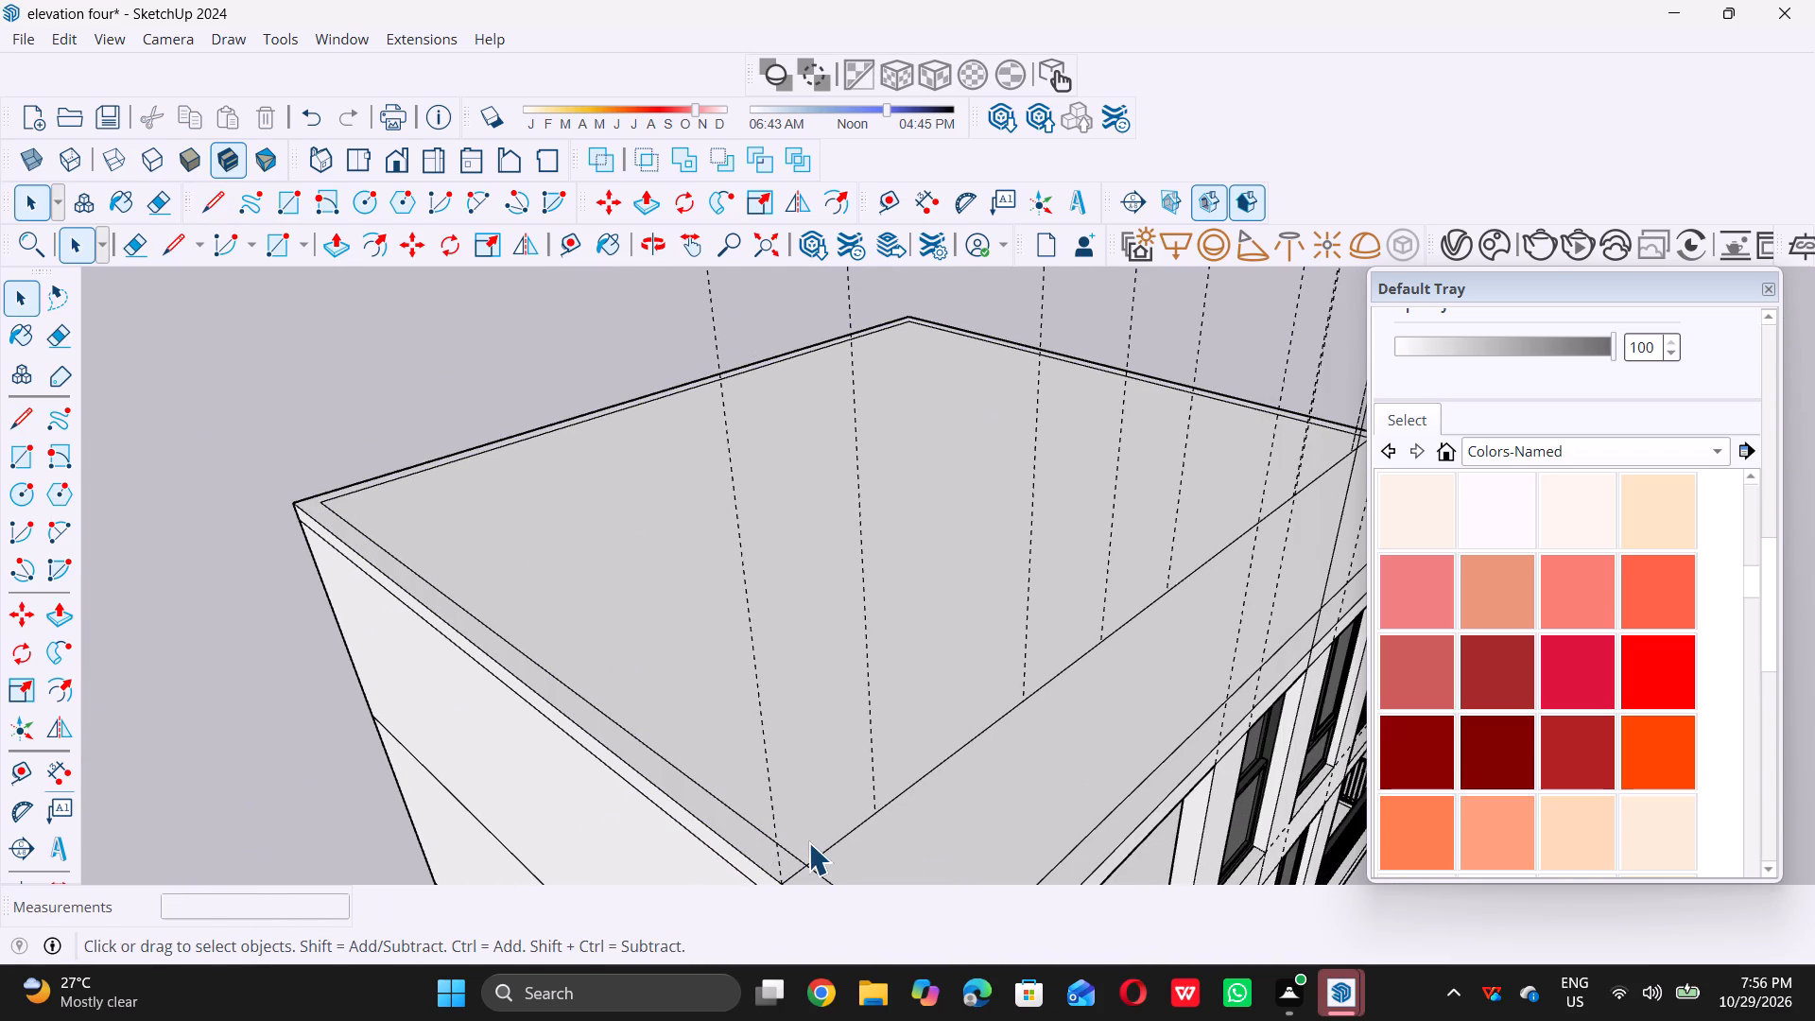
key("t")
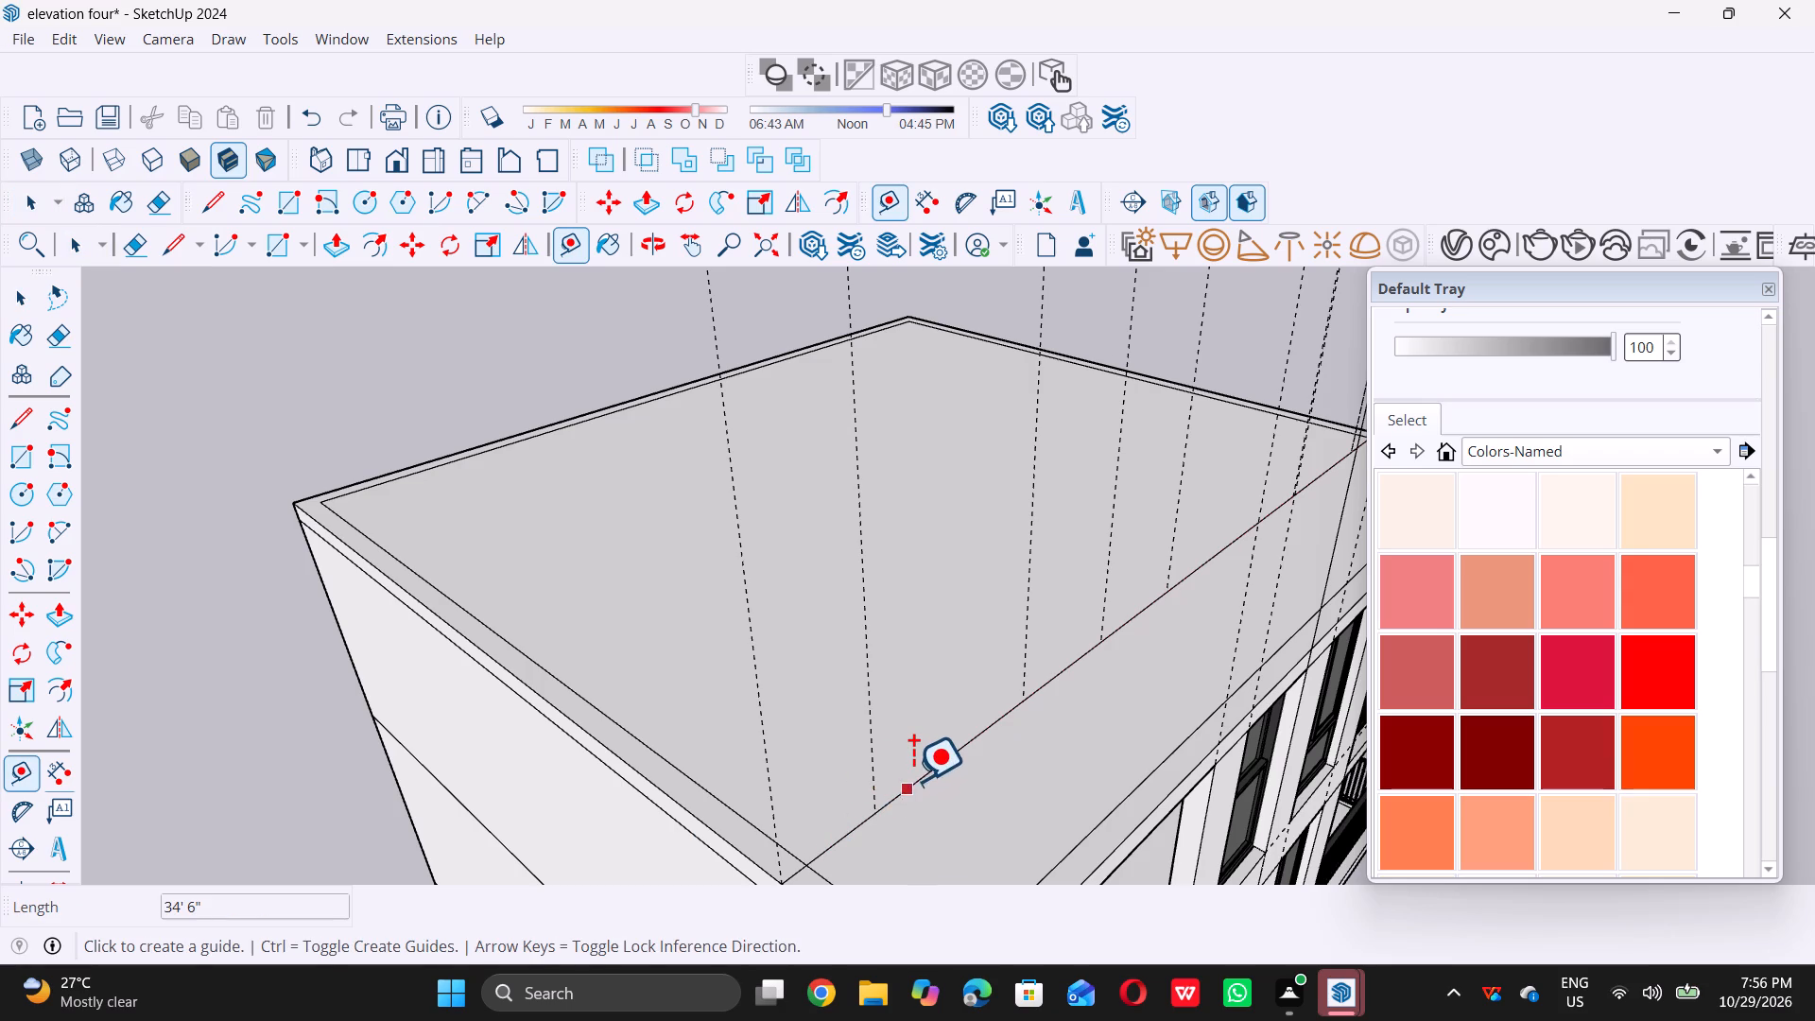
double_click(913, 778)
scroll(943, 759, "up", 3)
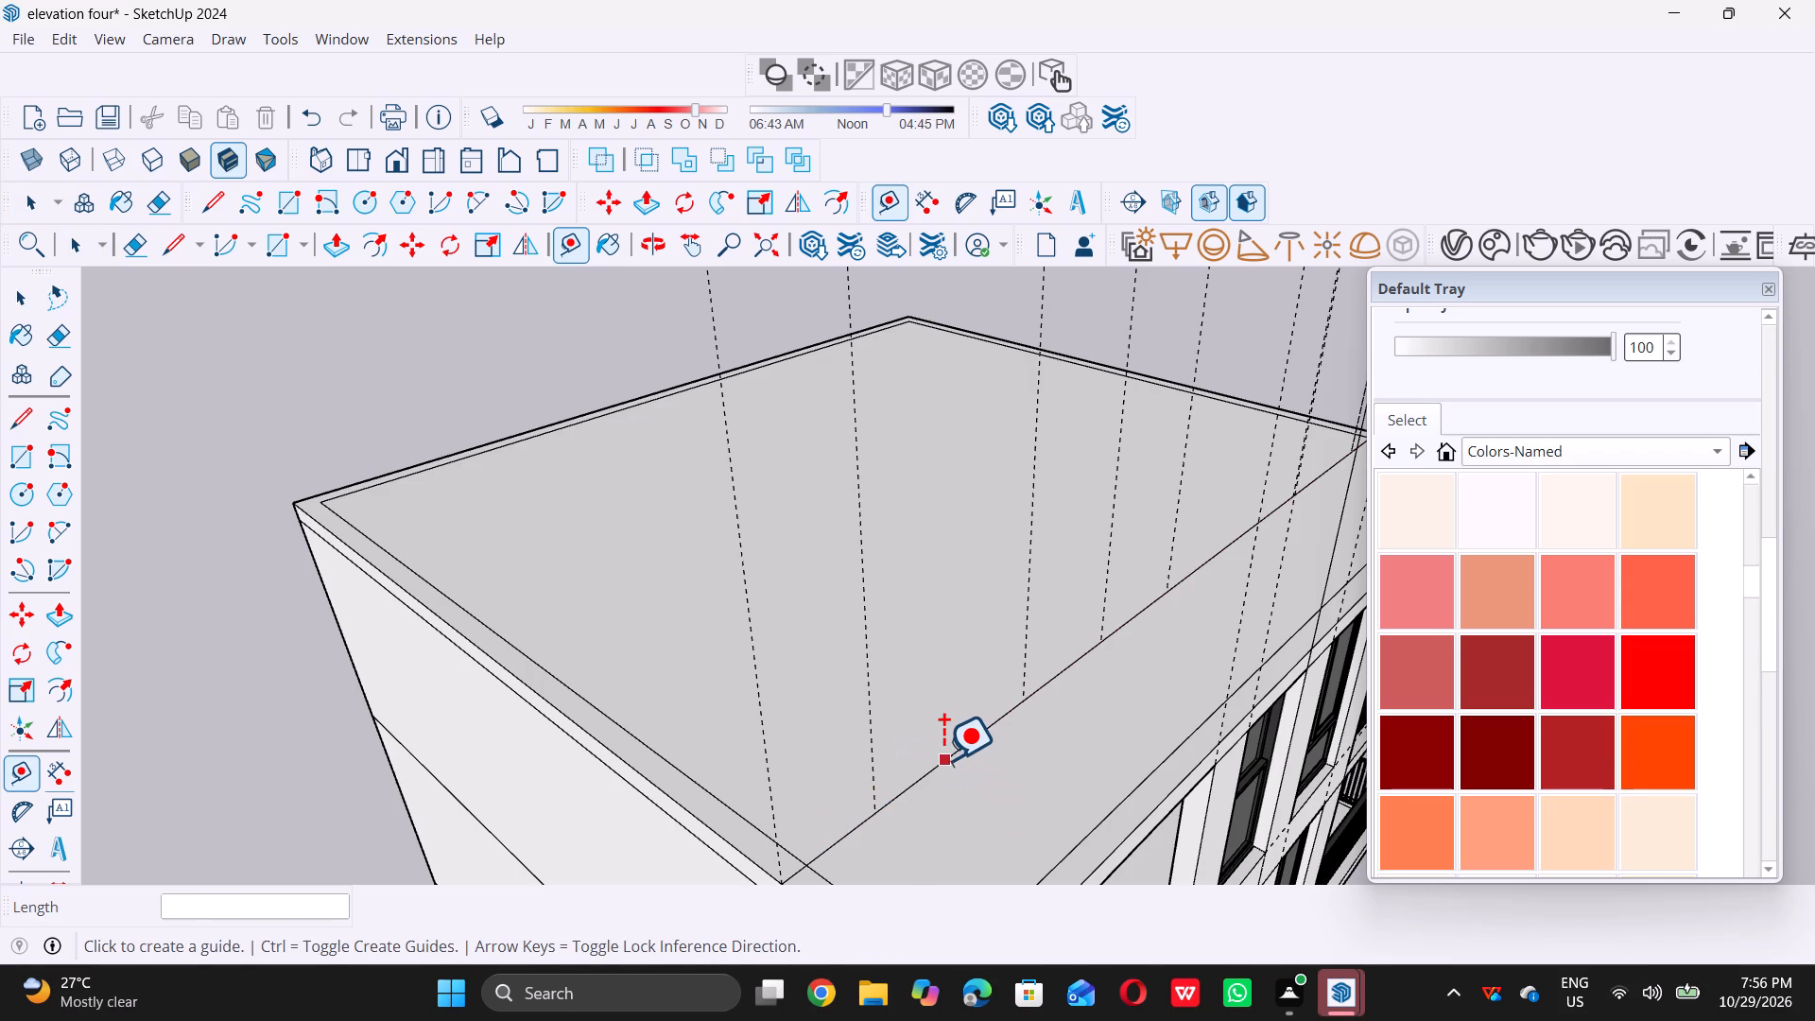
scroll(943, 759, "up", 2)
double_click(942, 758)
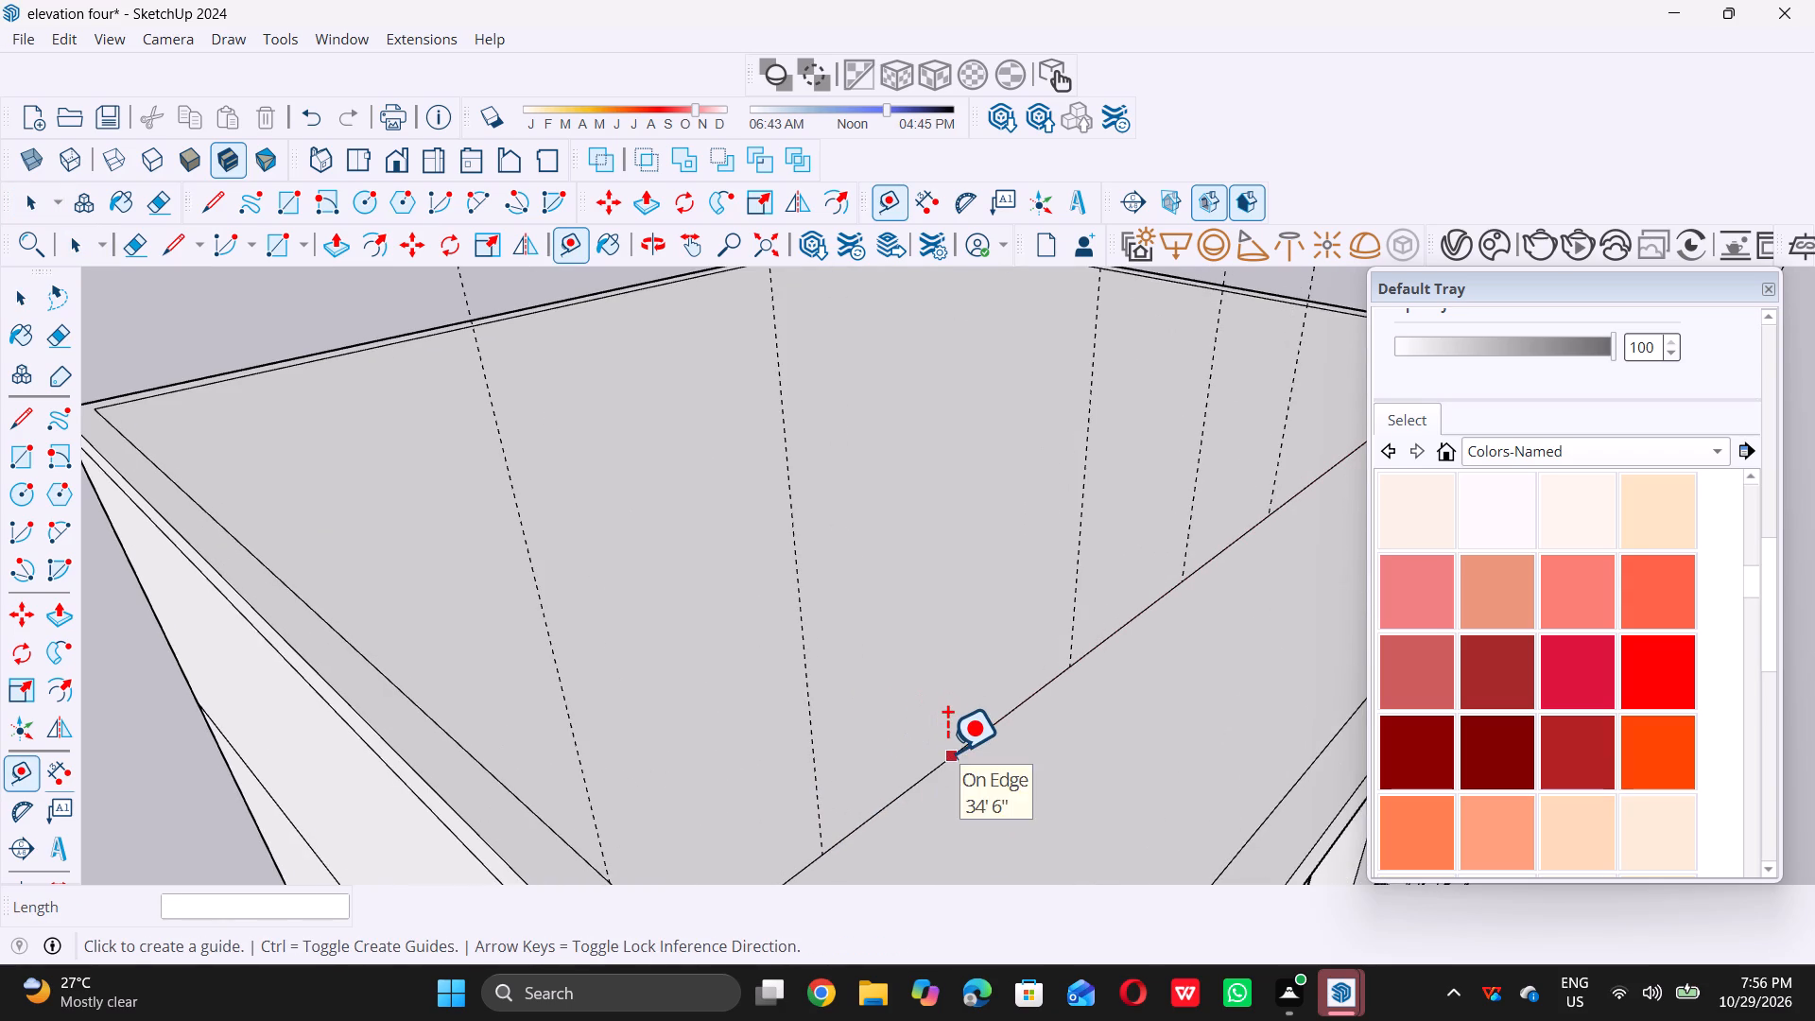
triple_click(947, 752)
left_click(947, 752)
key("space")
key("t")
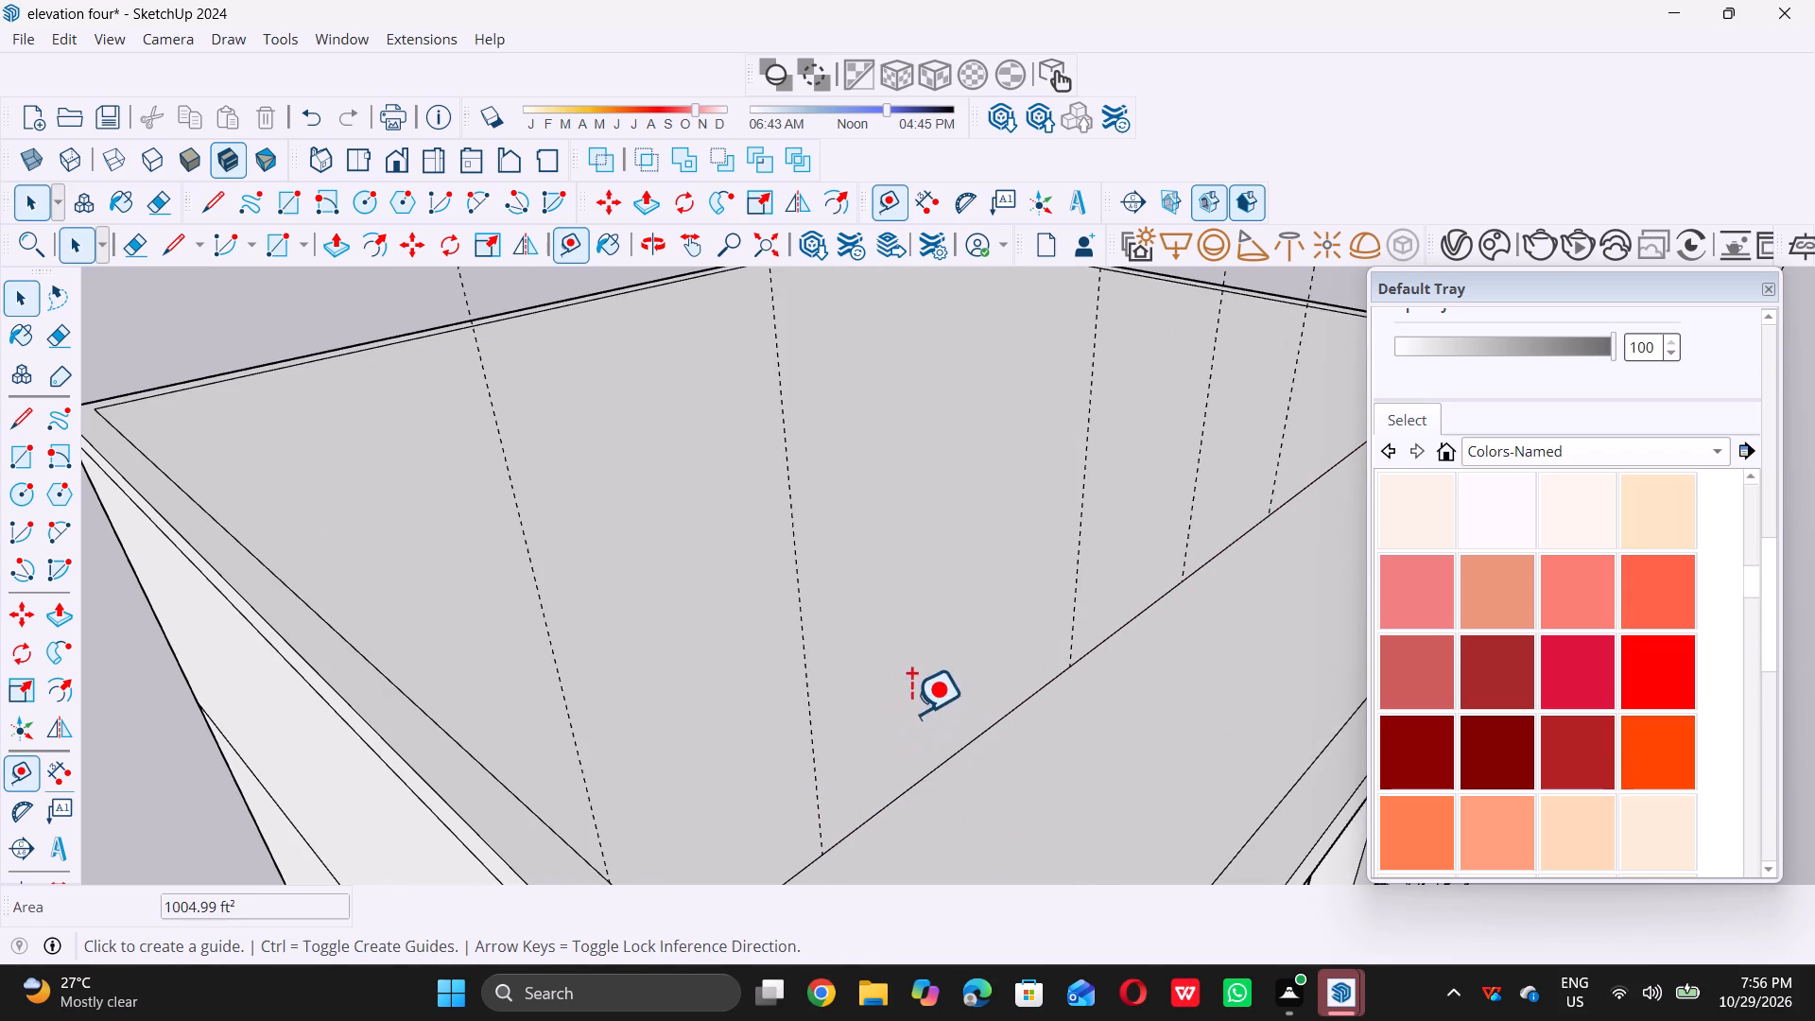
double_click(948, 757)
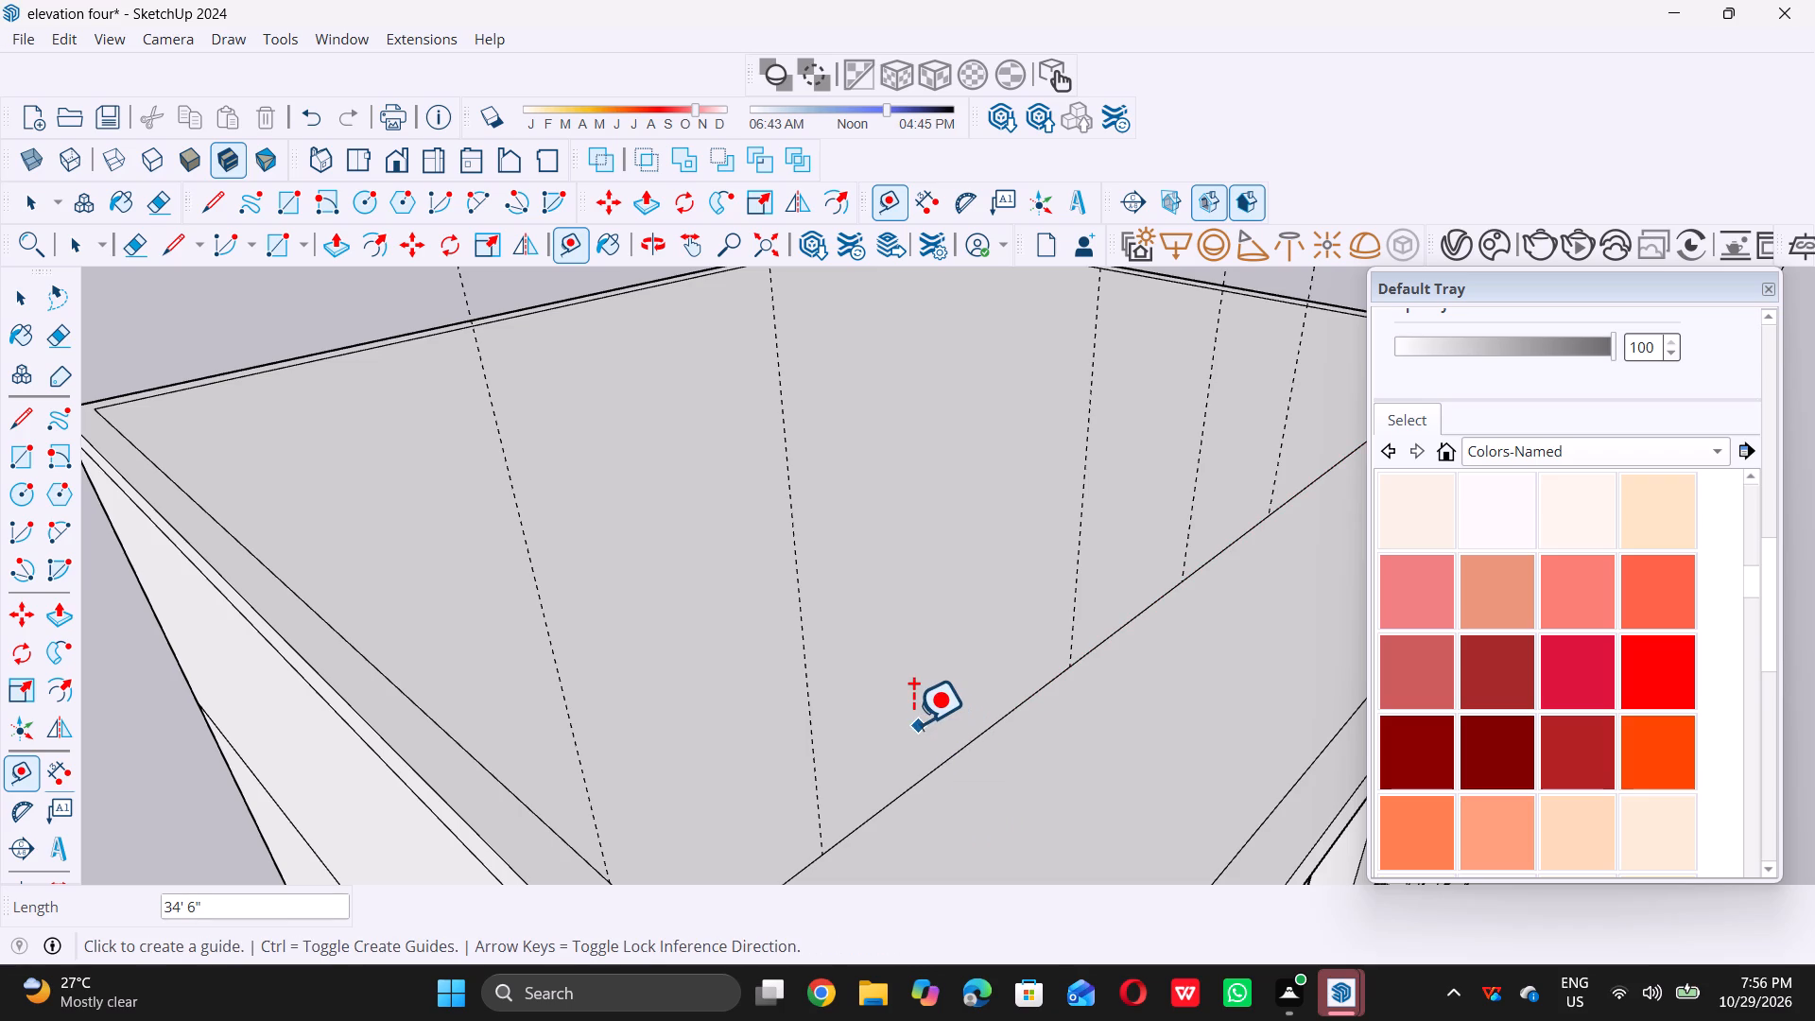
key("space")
Place a guide parallel to the line across the roof, 9" behind it on the side away from the balconies.
key("t")
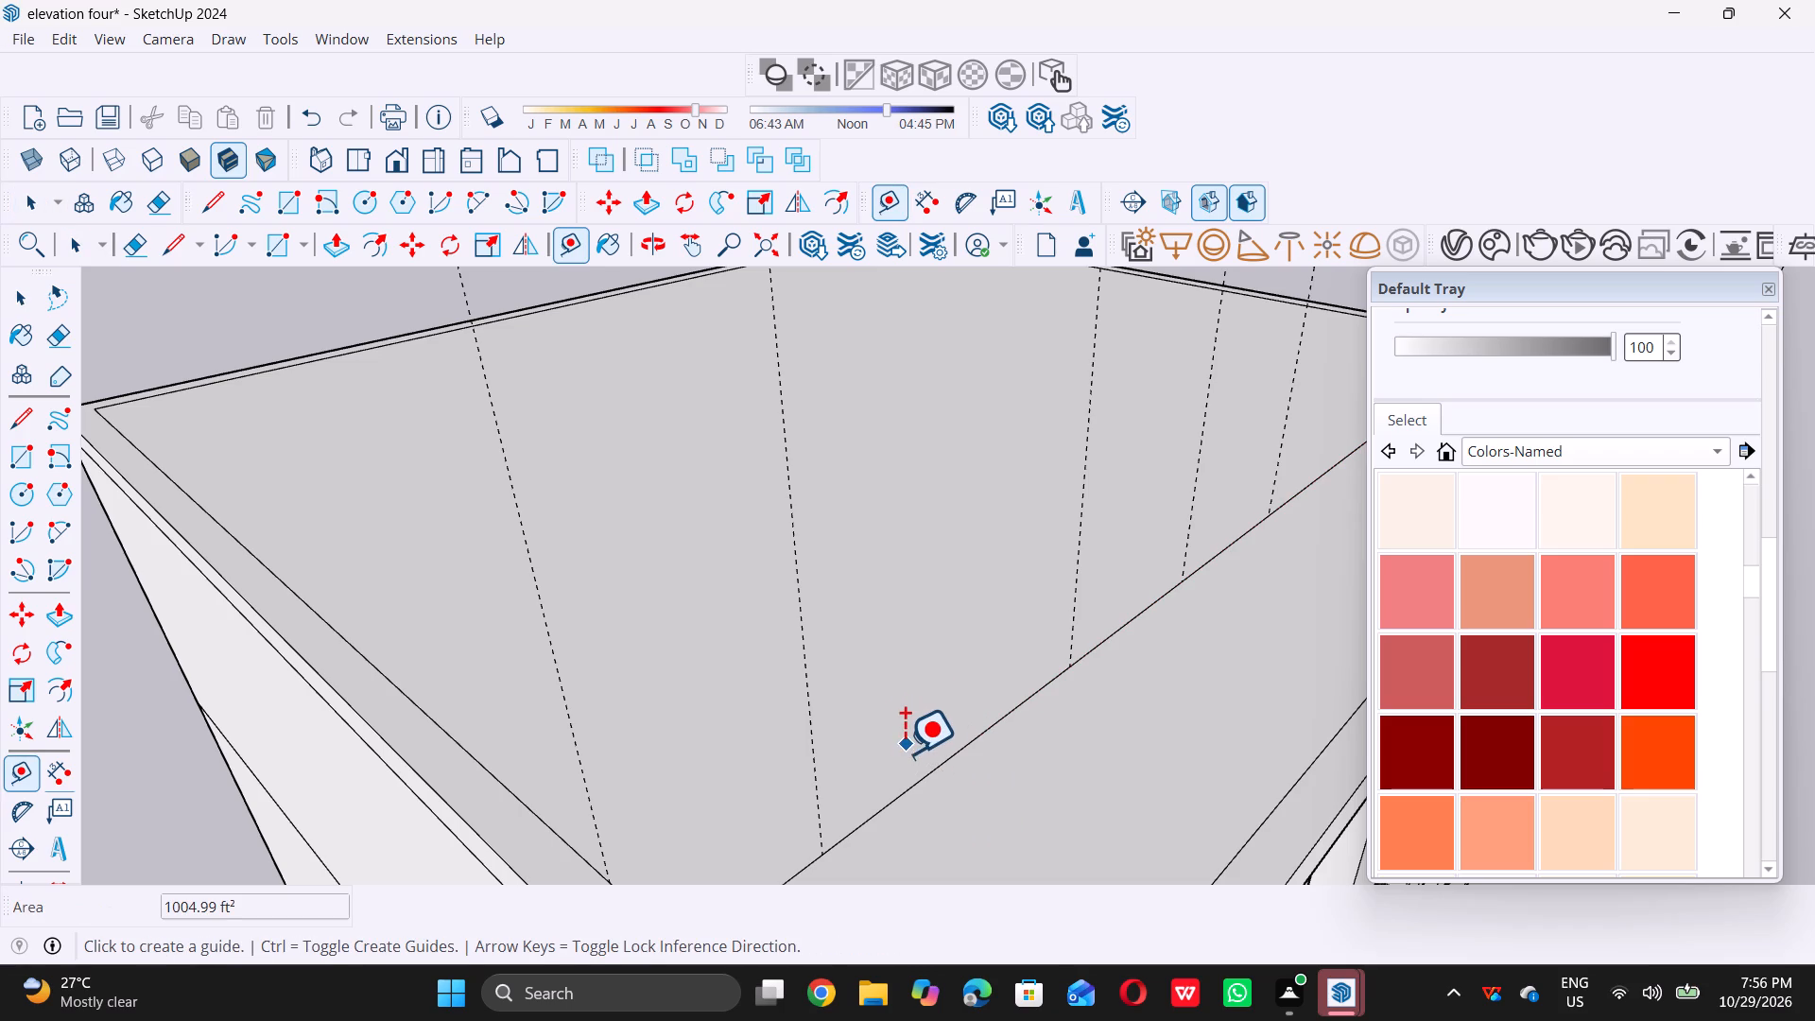
left_click(922, 772)
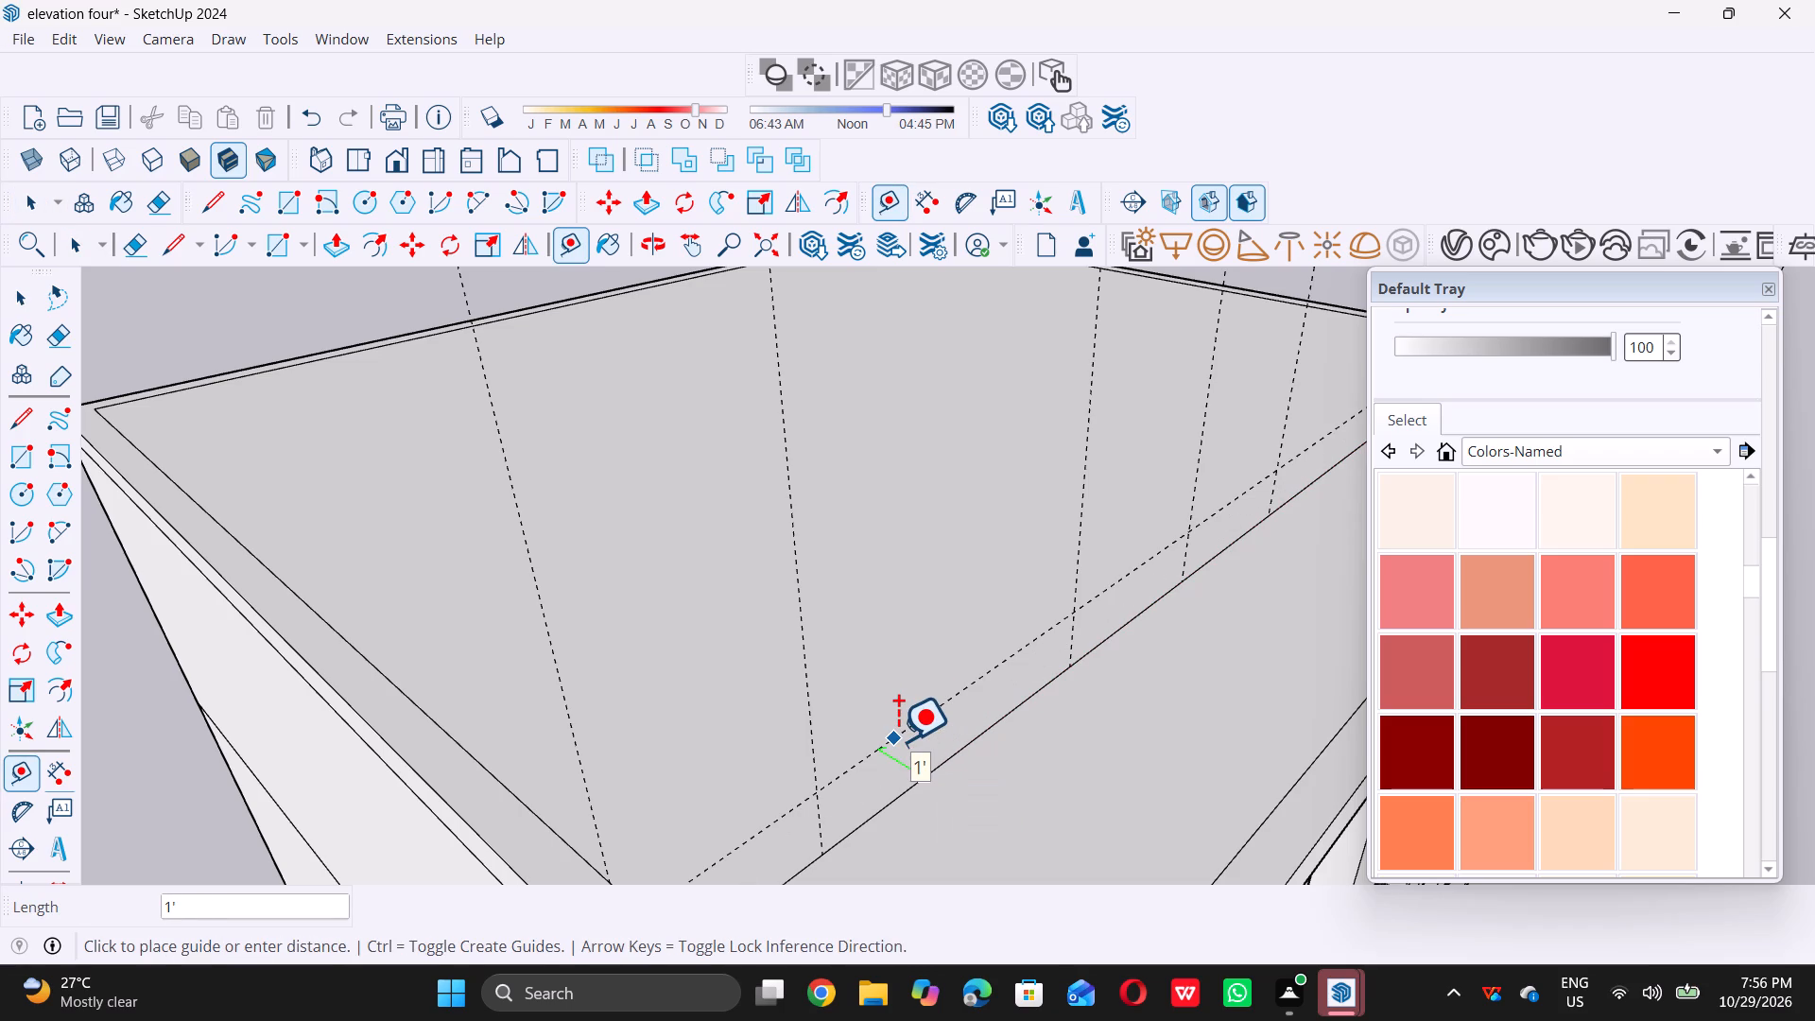
key("9")
key("shift+quotedbl")
key("Return")
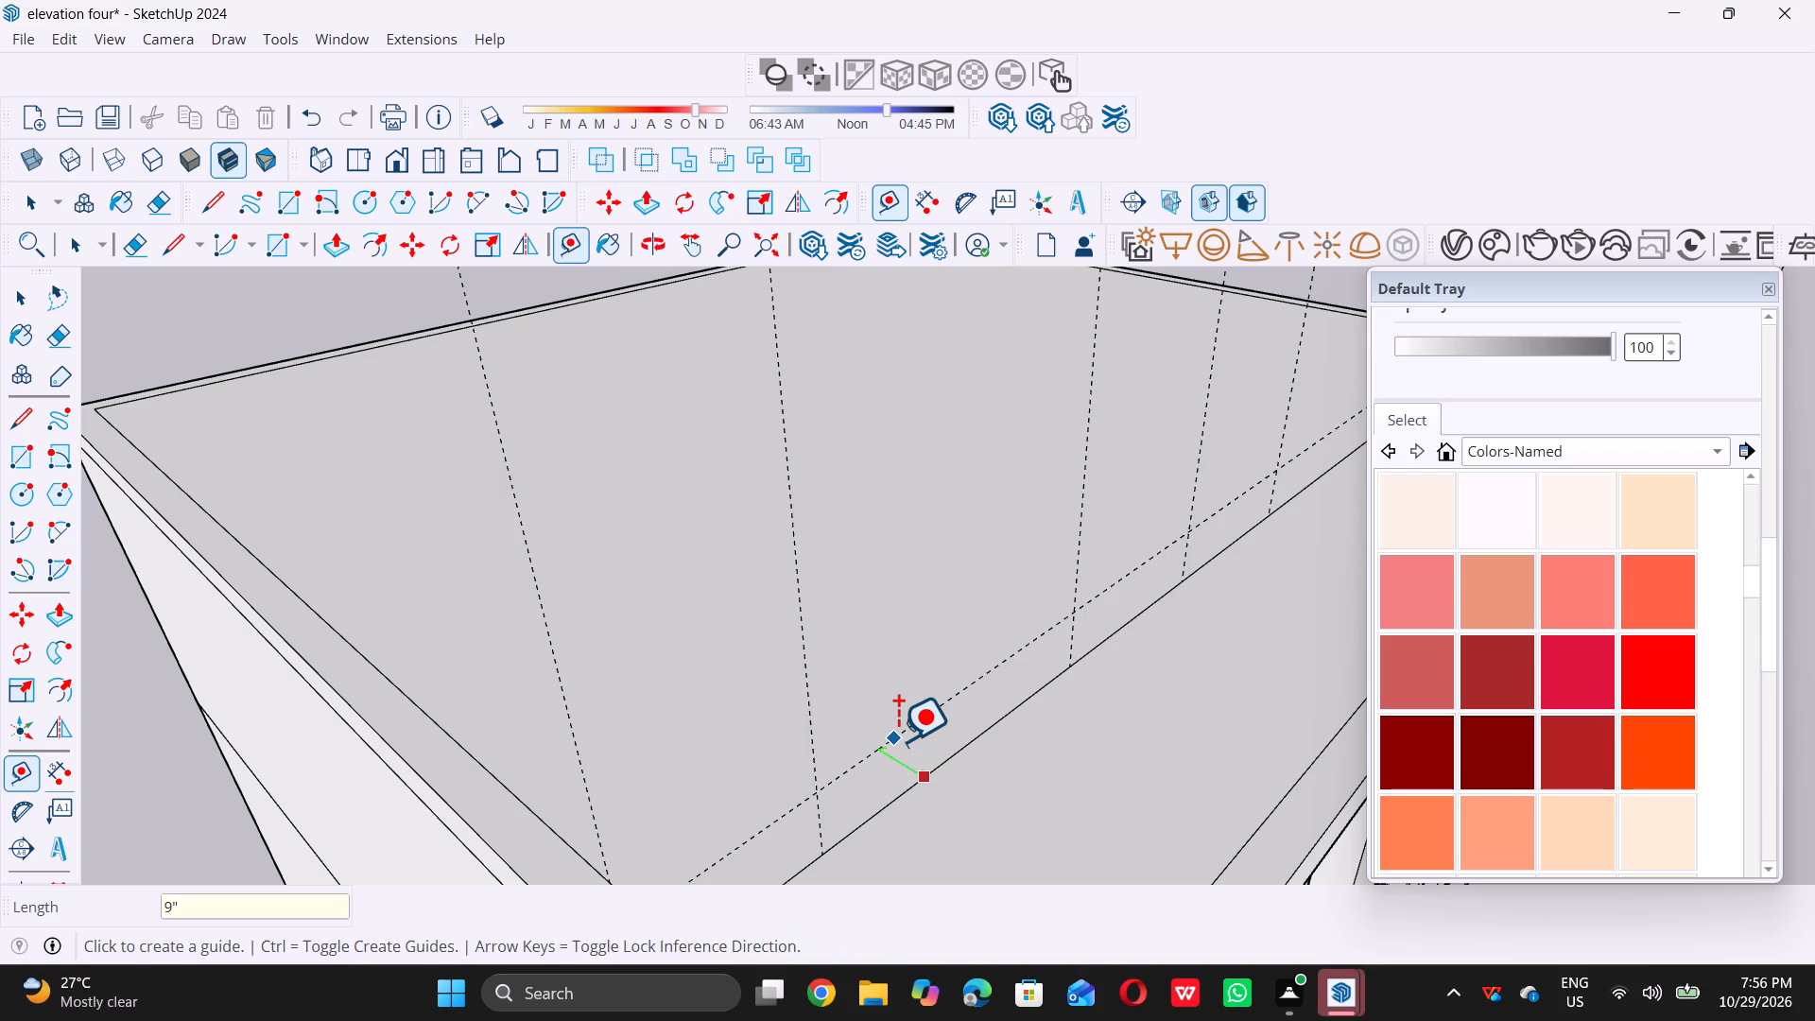
key("space")
Draw a rectangle about 3 3/4" wide and 36' long across the roof slab, starting where the guide meets the far outer edge.
scroll(898, 740, "down", 9)
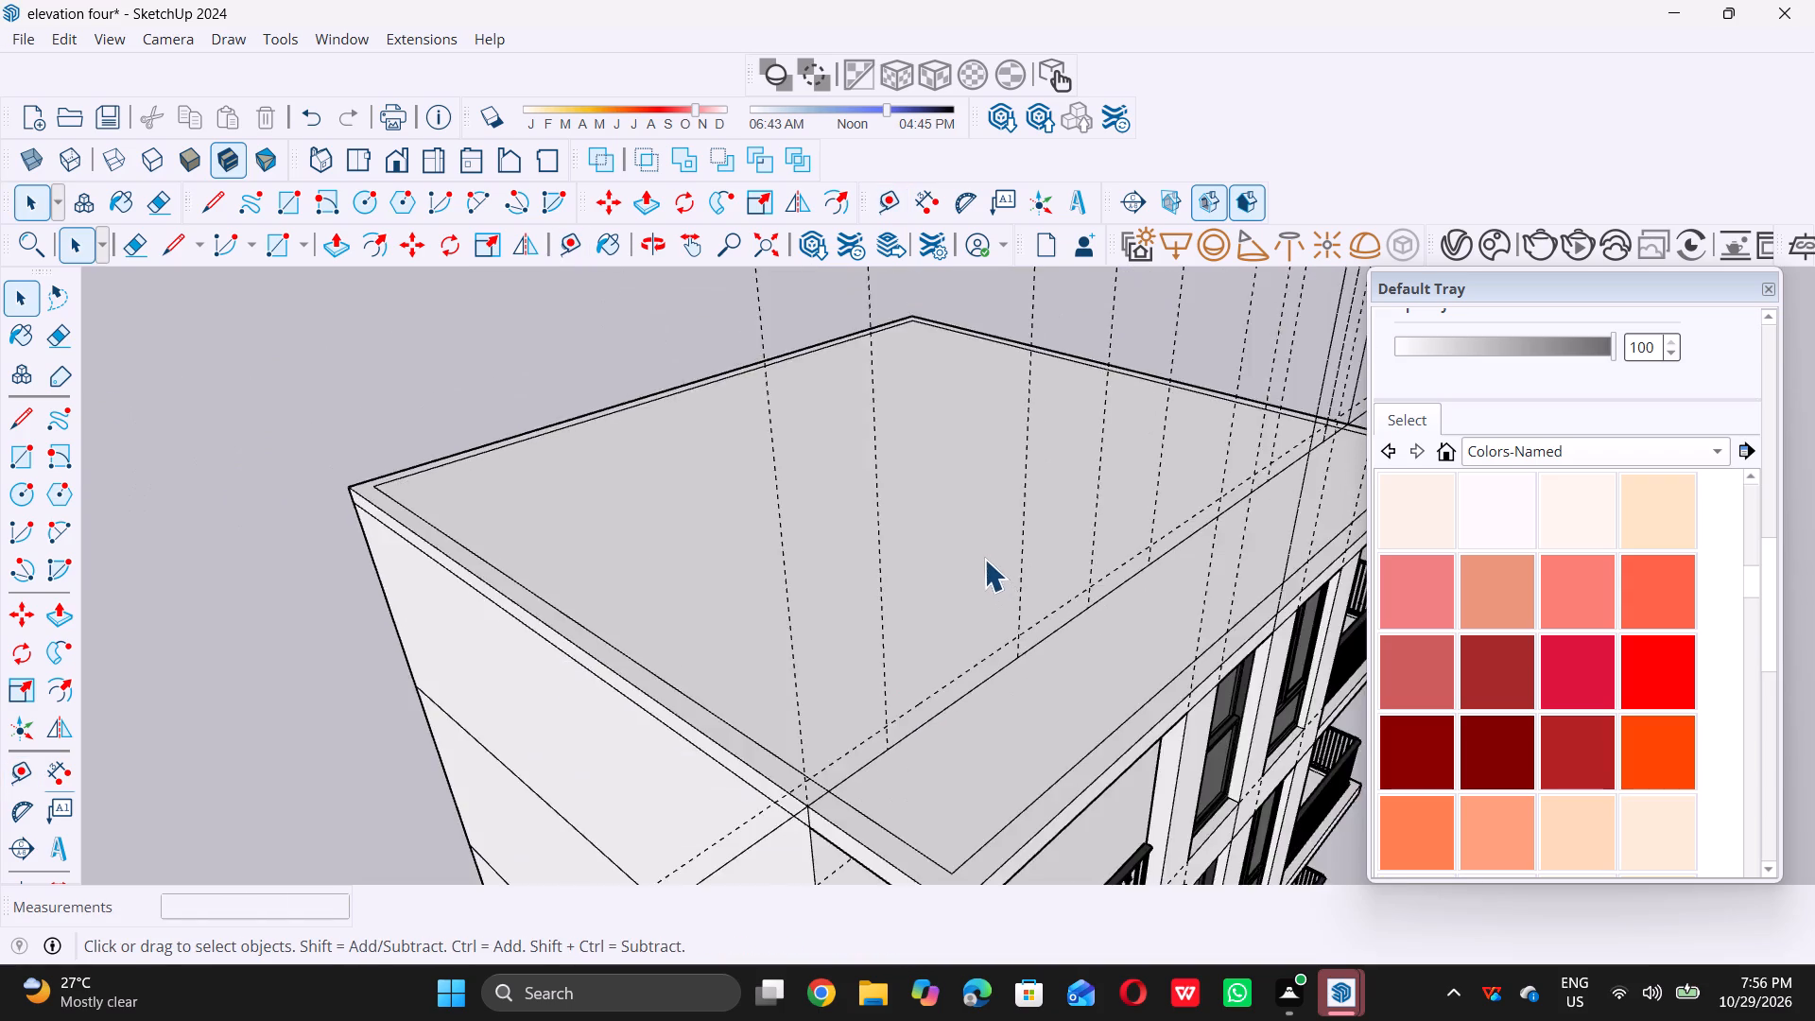
scroll(984, 559, "down", 3)
middle_click_drag(883, 652, 957, 743)
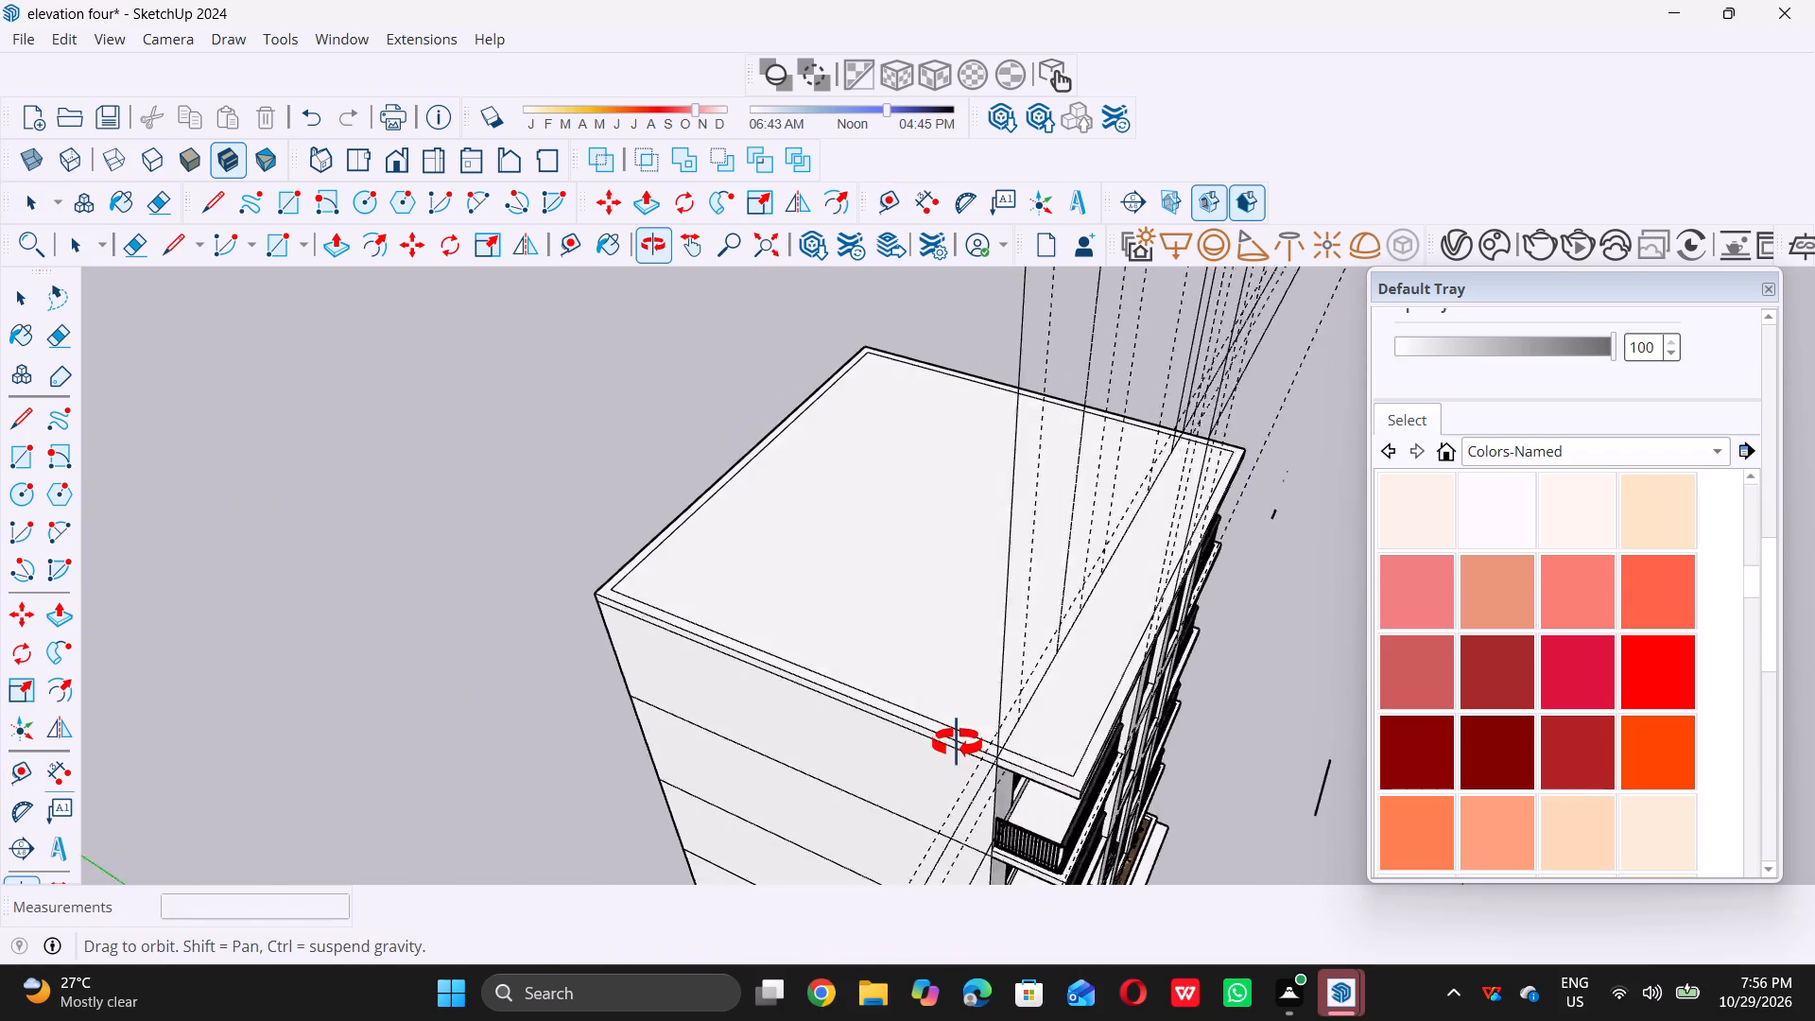
middle_click_drag(957, 743, 944, 743)
scroll(1129, 595, "up", 6)
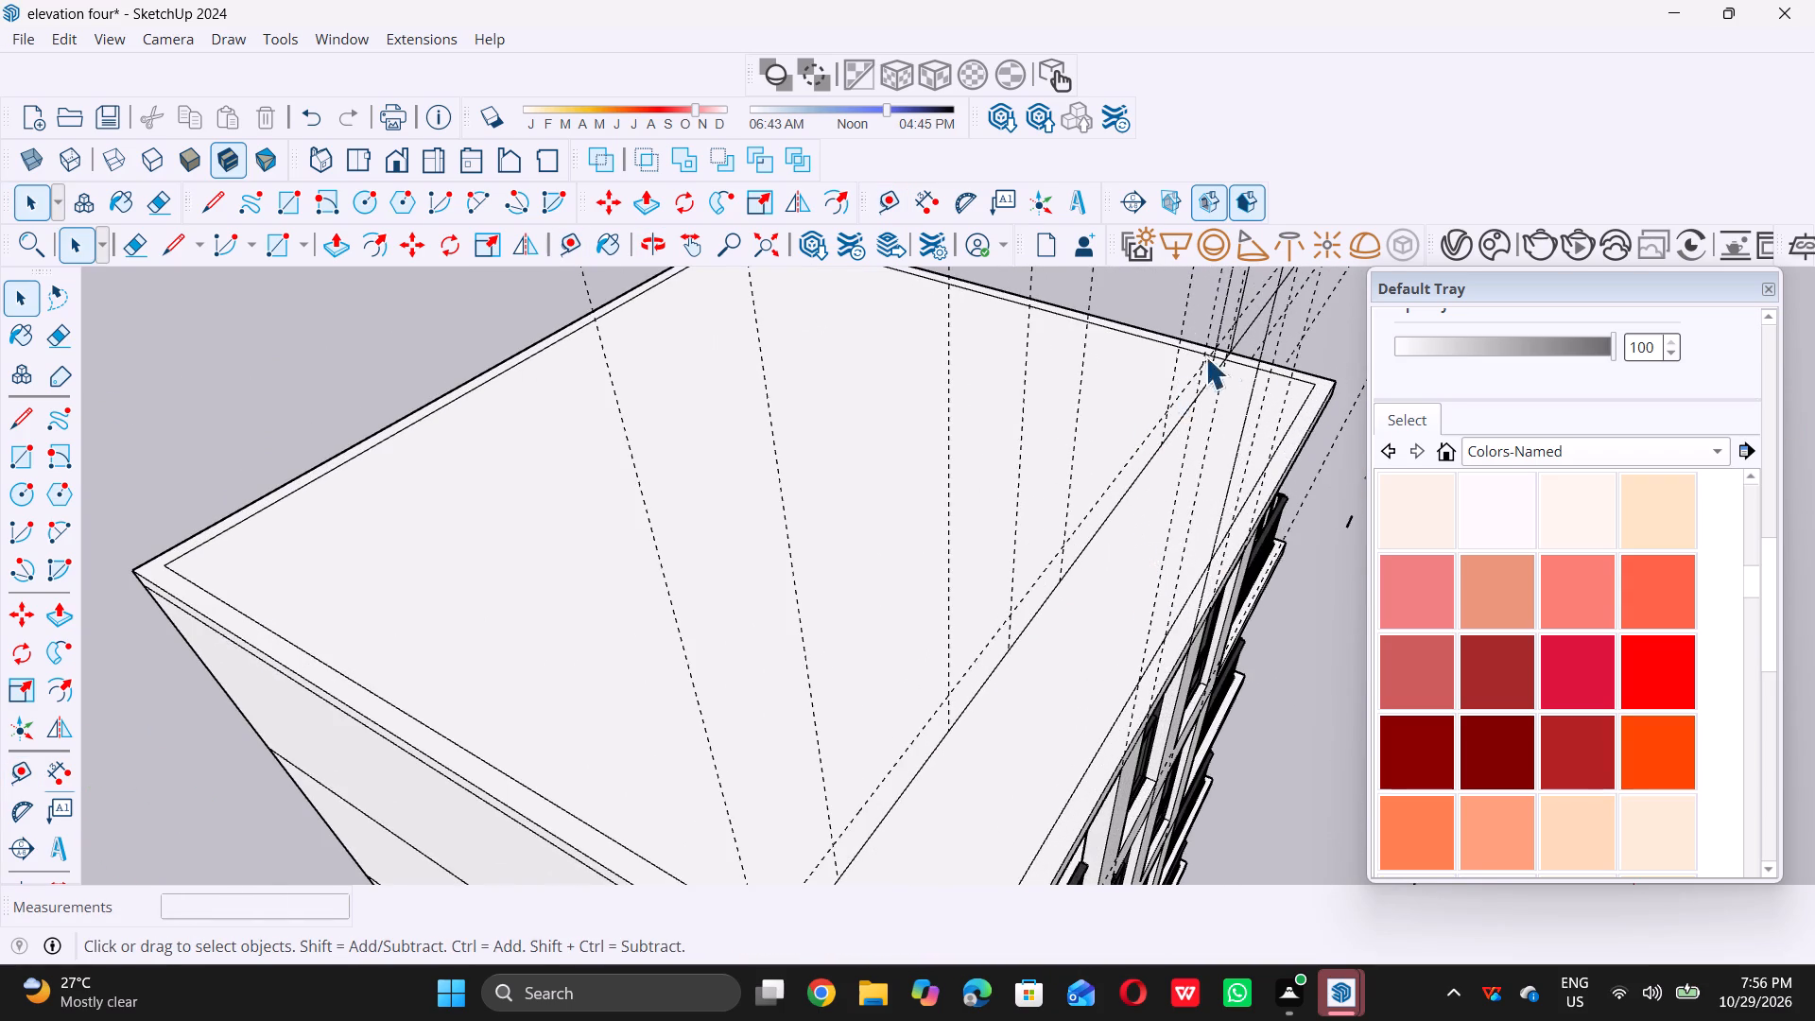
scroll(1229, 349, "up", 6)
key("r")
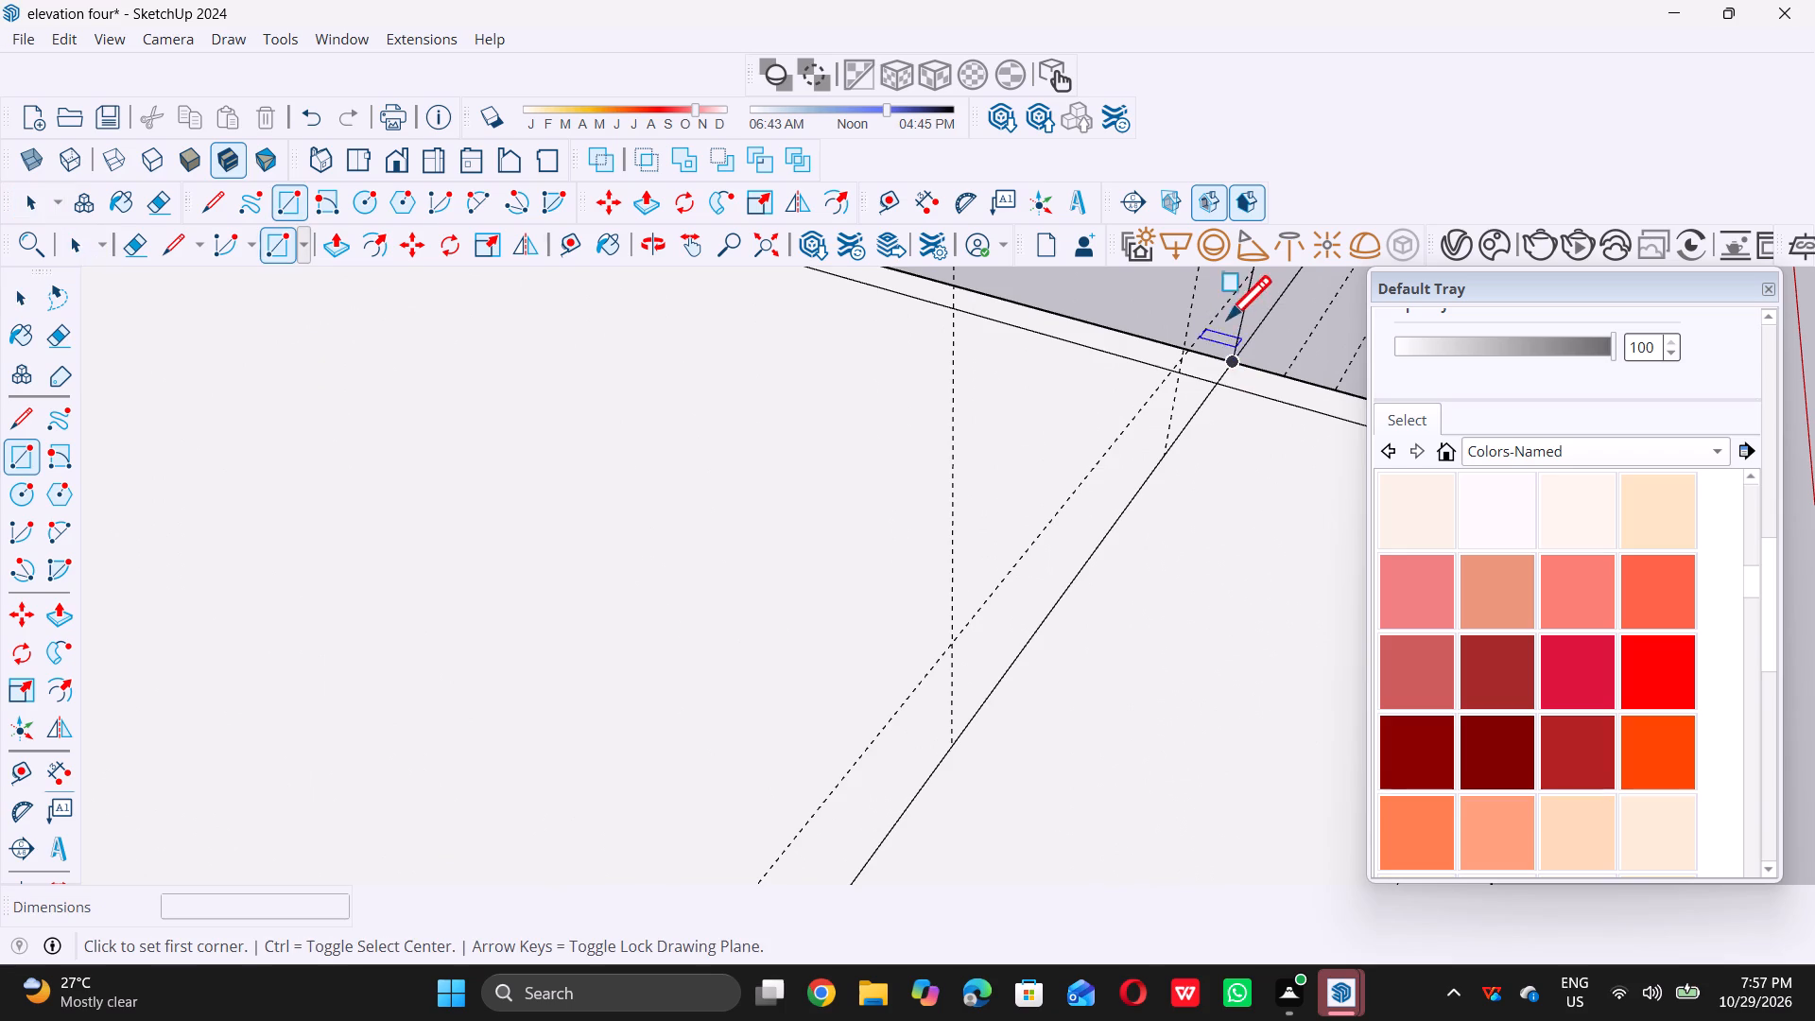
scroll(1185, 351, "up", 7)
scroll(1194, 347, "down", 6)
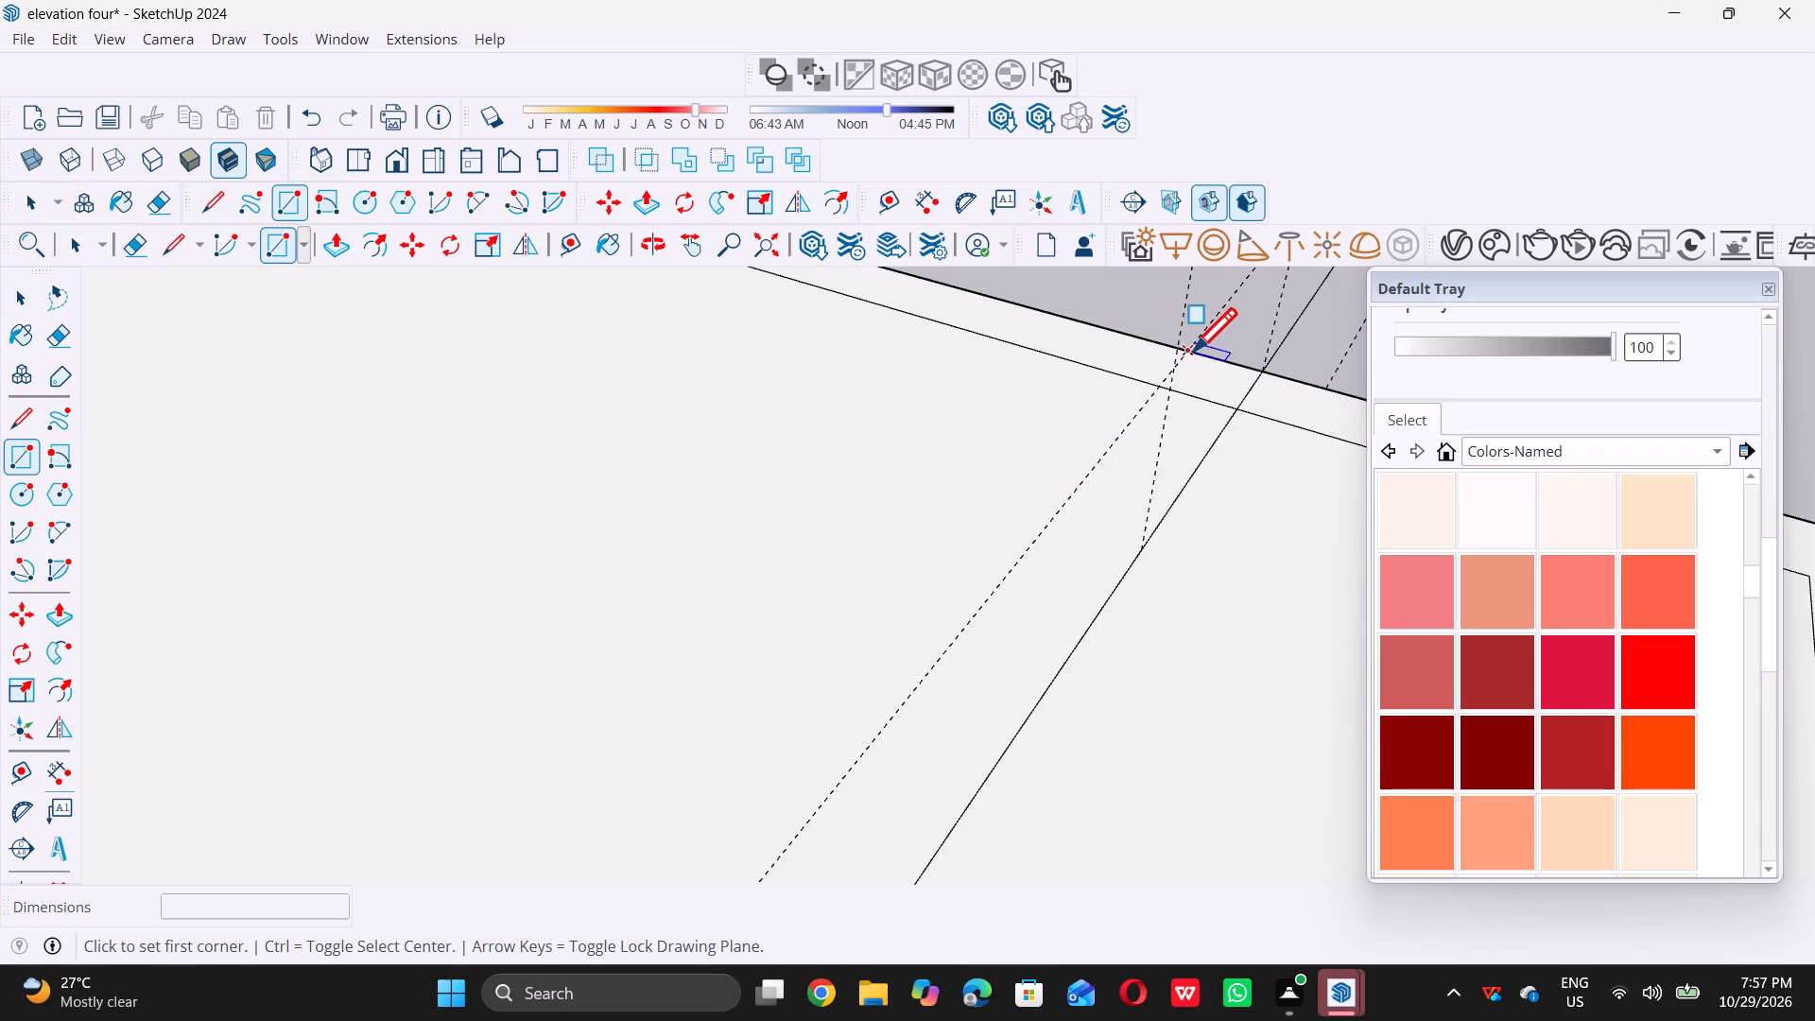
double_click(1193, 351)
scroll(1193, 351, "down", 13)
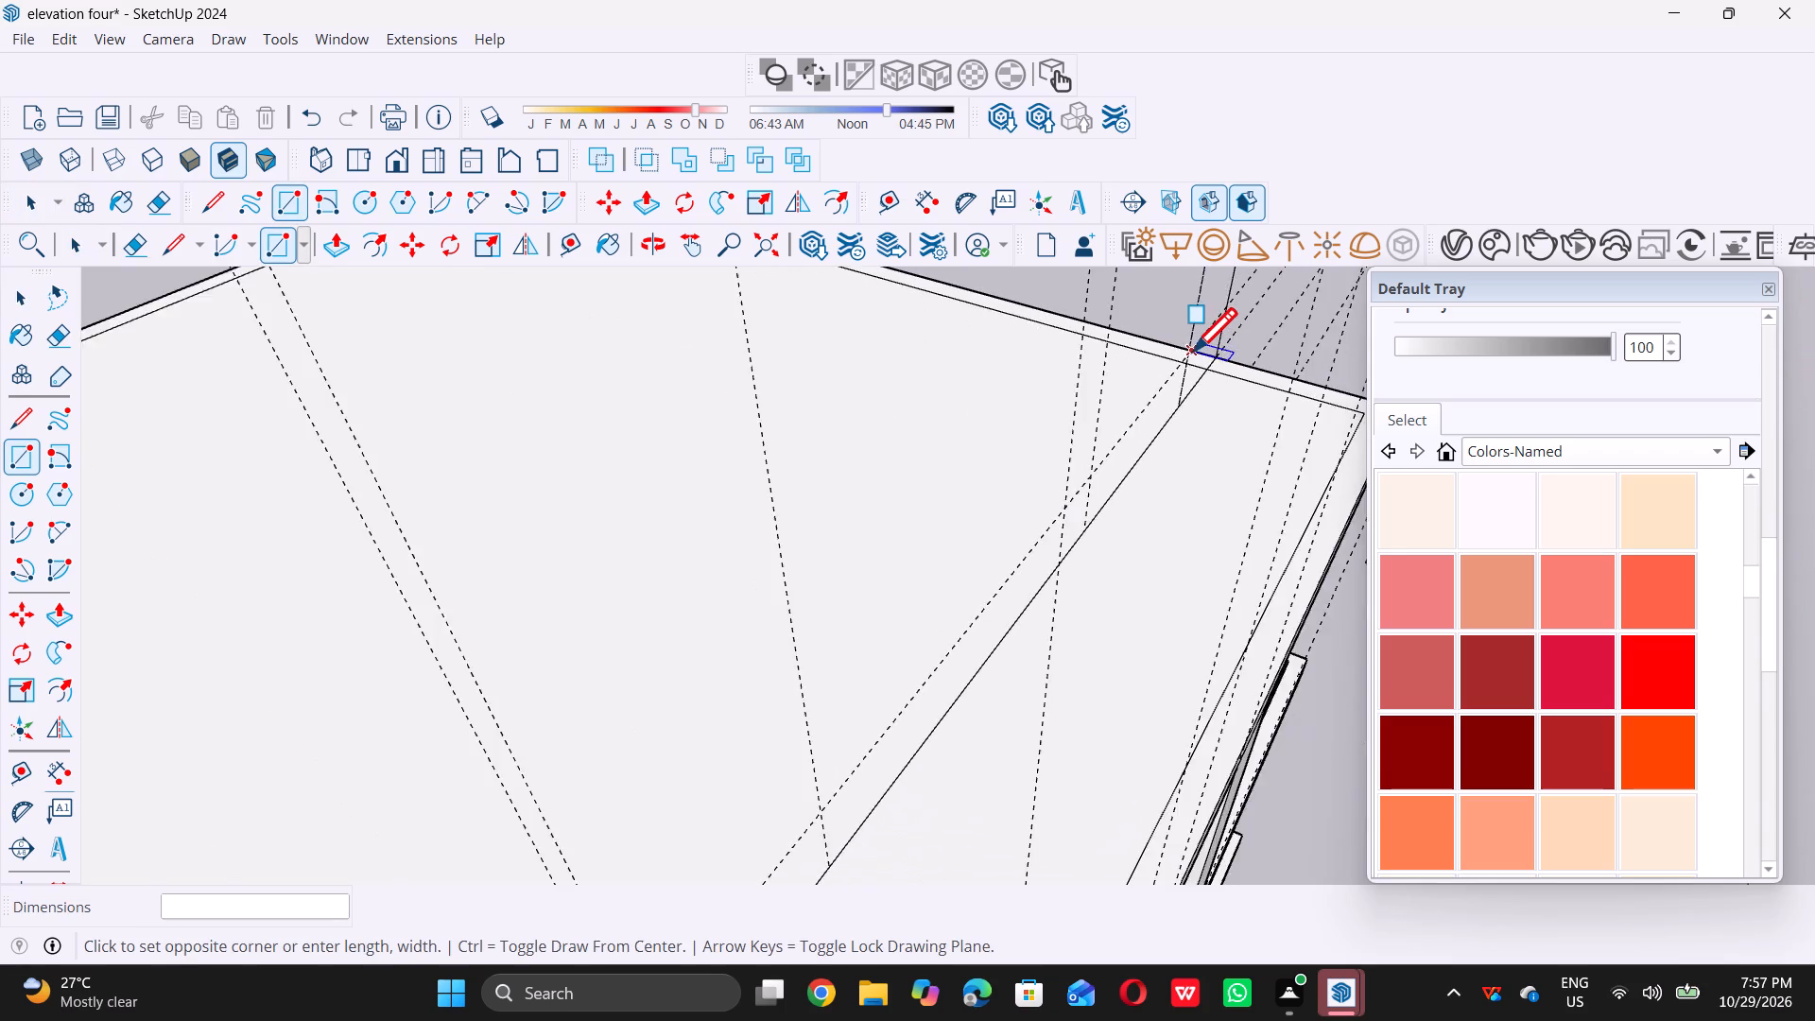
scroll(1193, 351, "down", 12)
scroll(1011, 597, "up", 7)
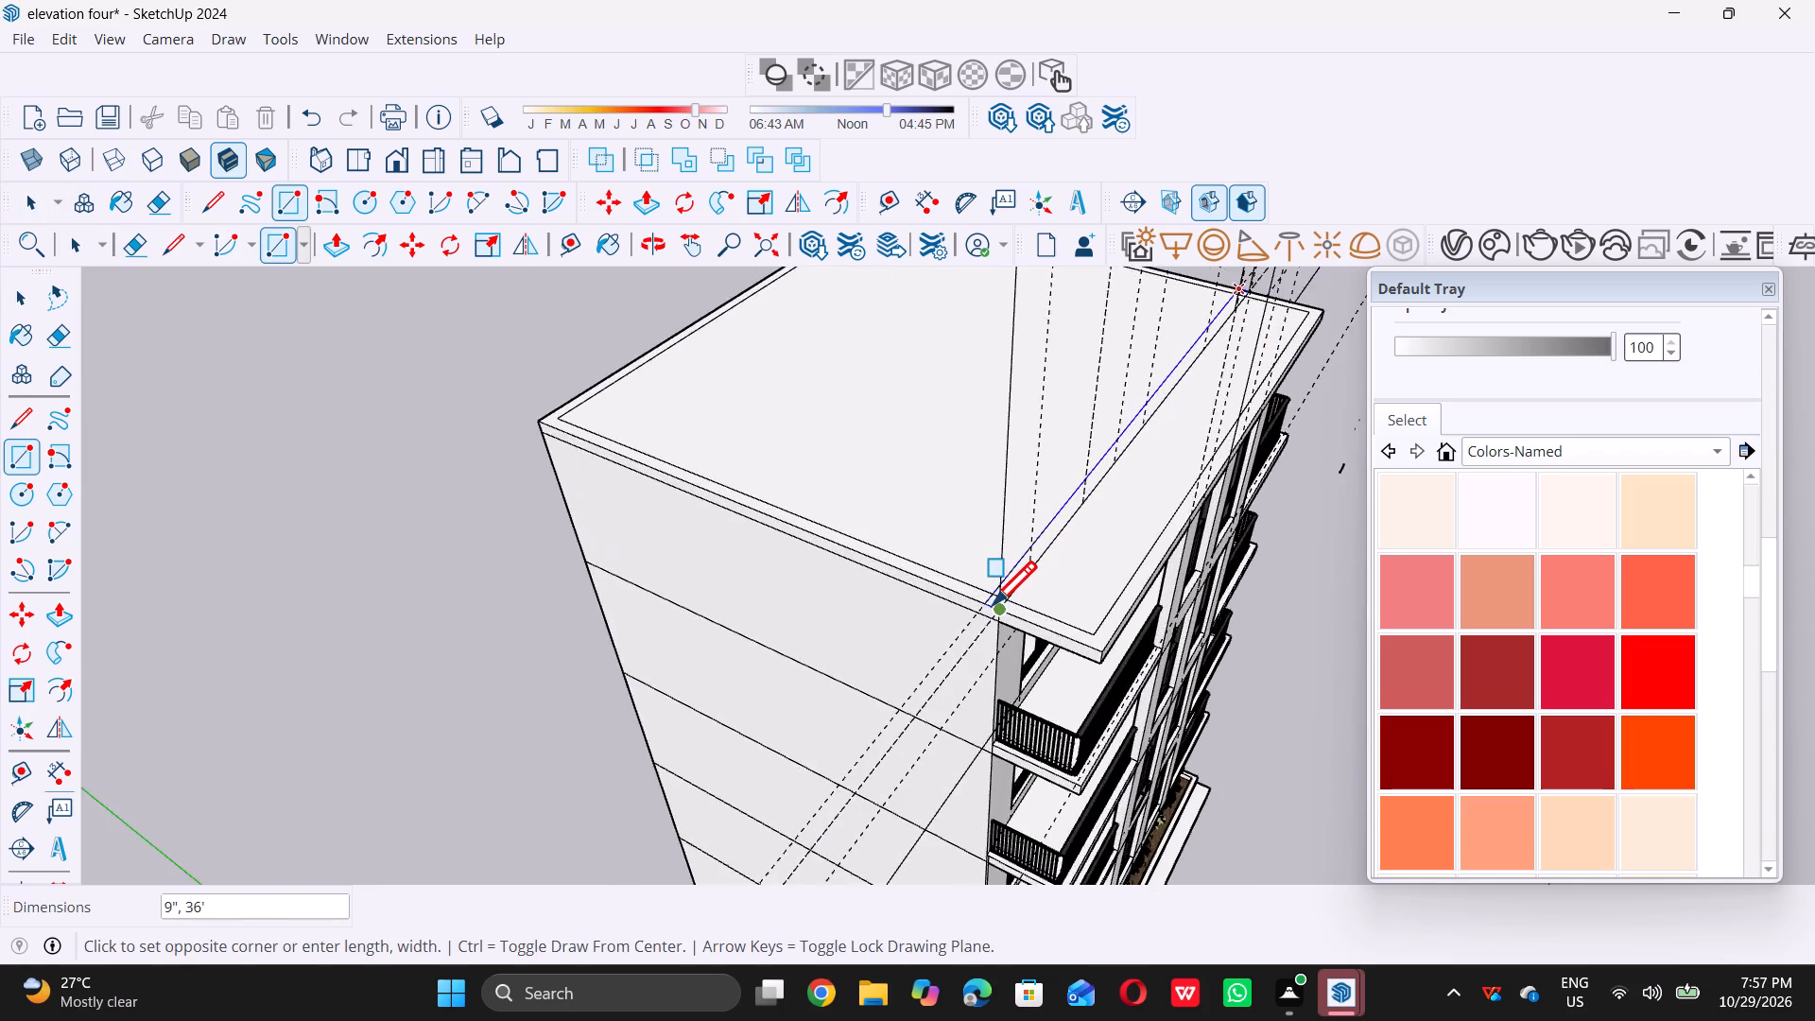
scroll(993, 604, "up", 6)
left_click(990, 604)
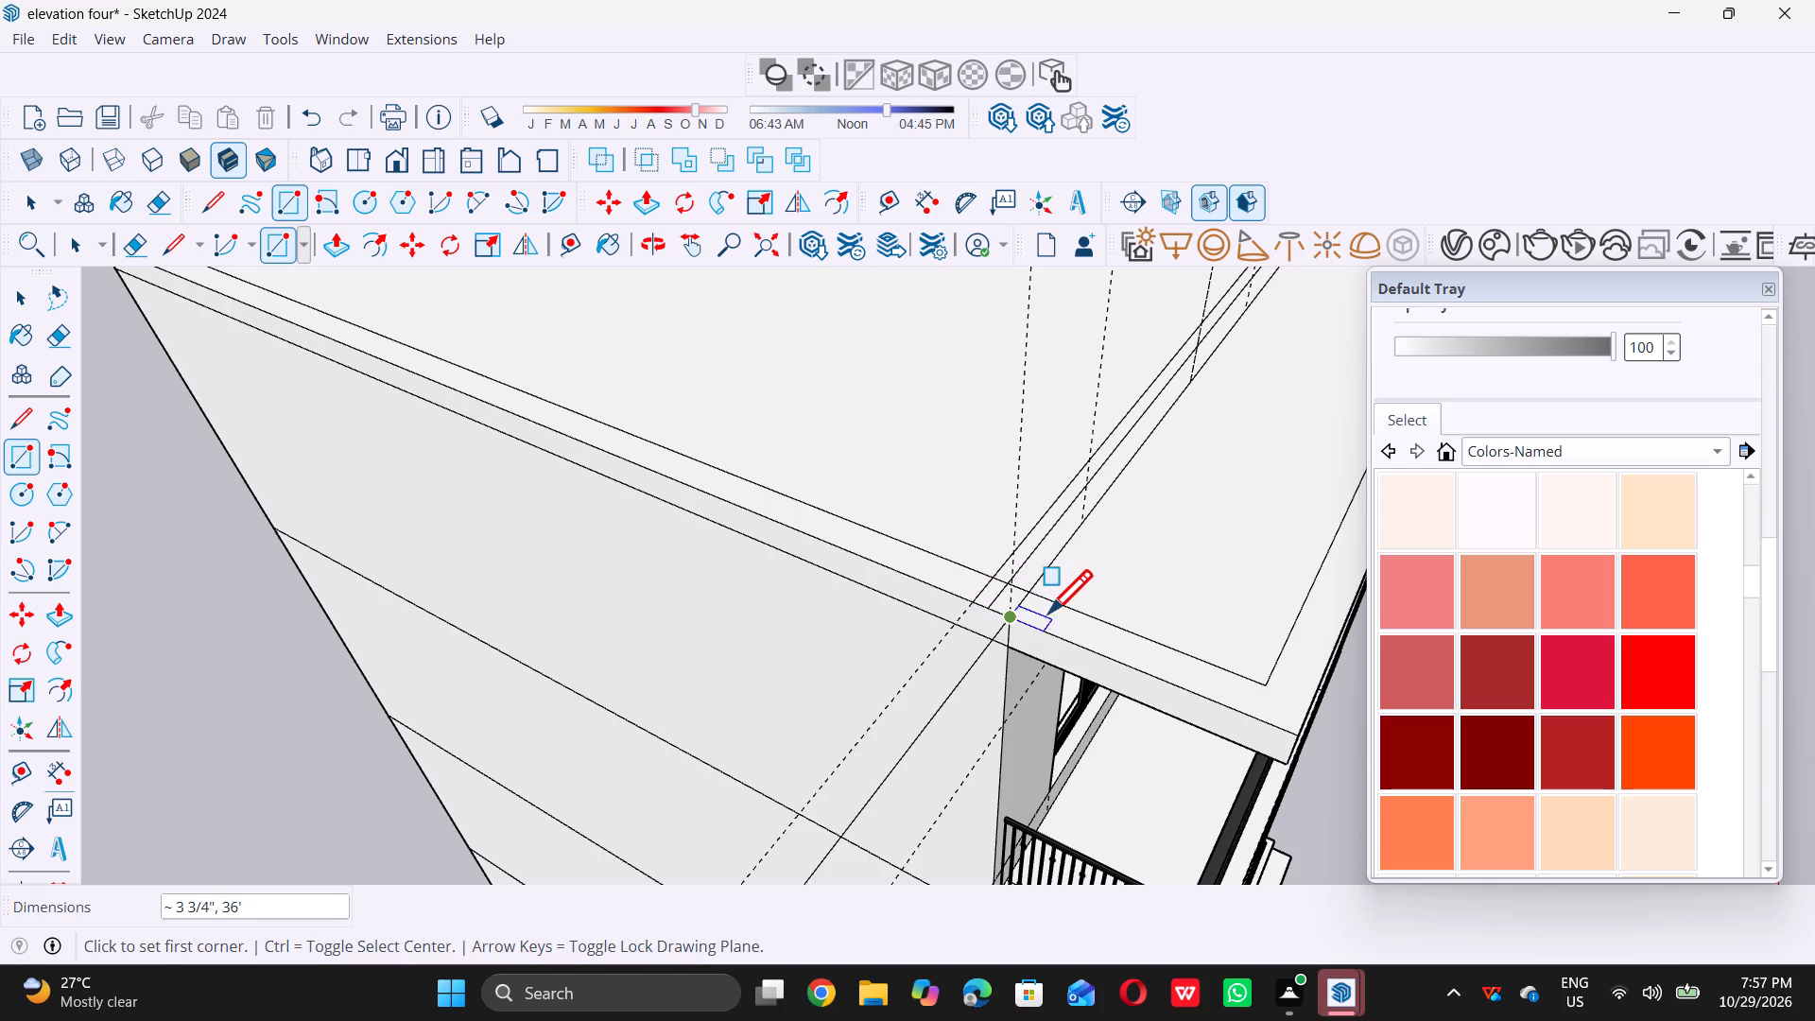
key("space")
Examine the whole building and its roof from several angles.
scroll(988, 689, "down", 20)
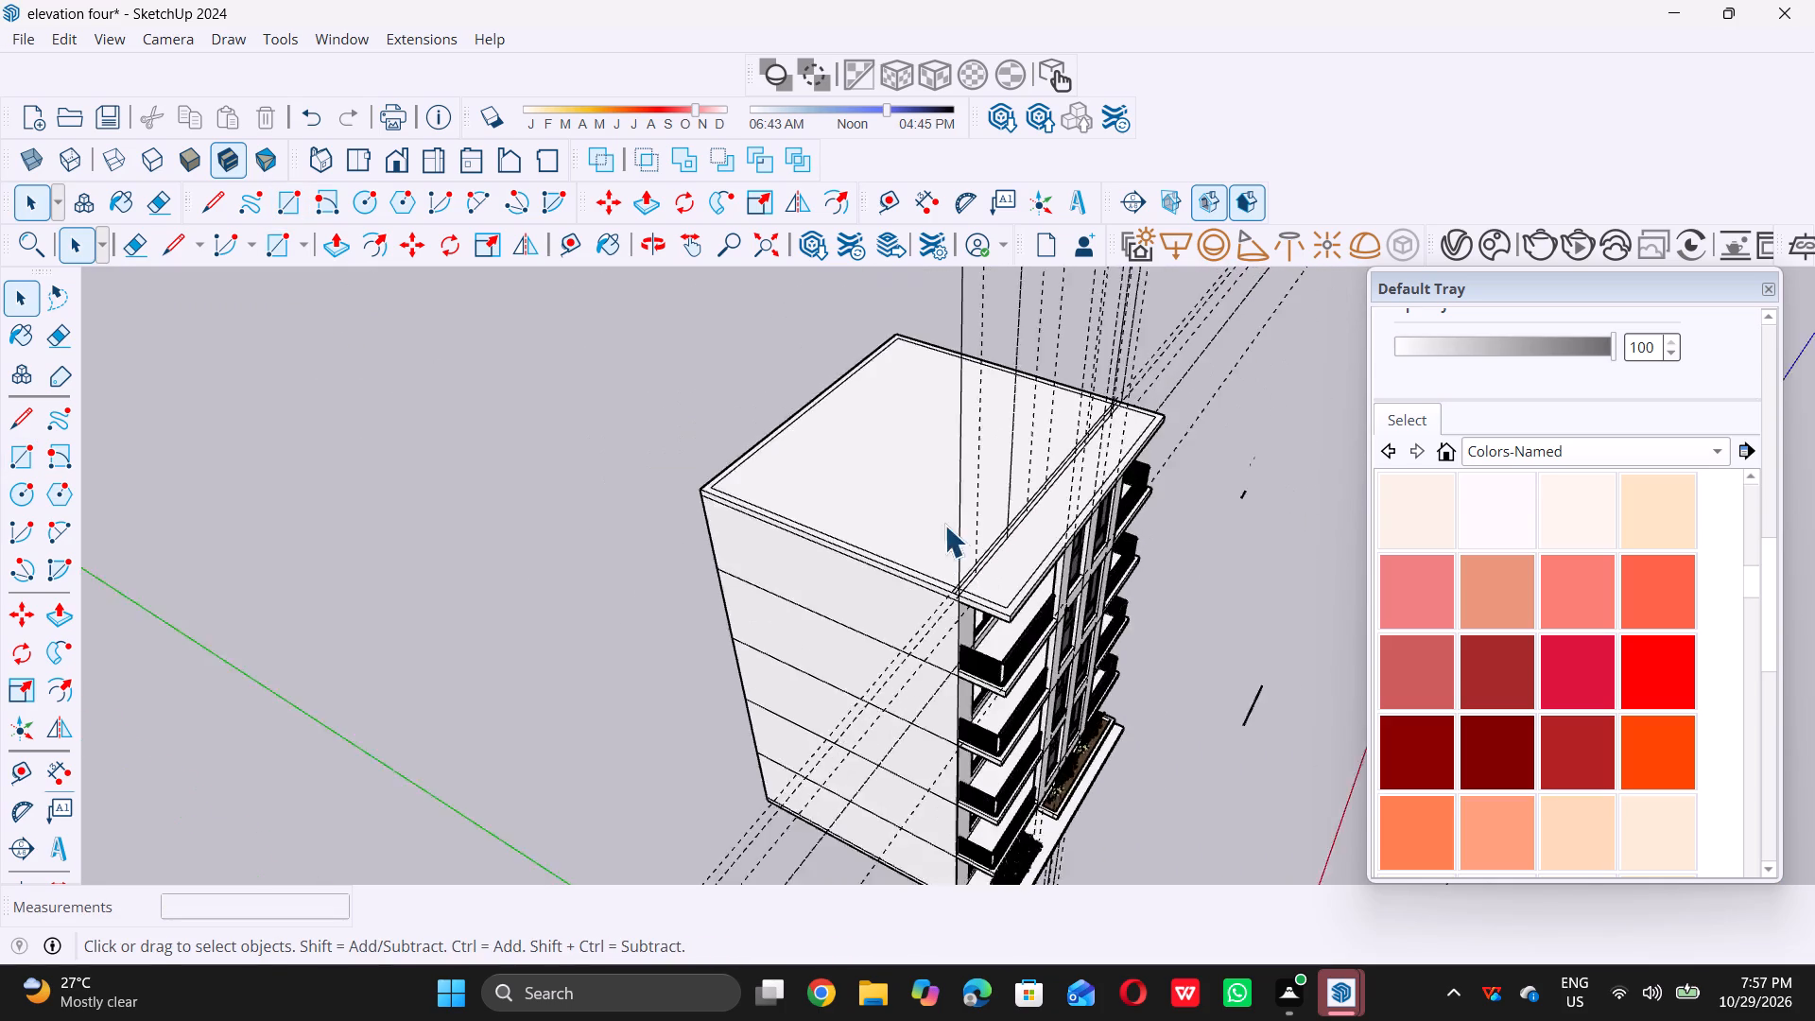
scroll(944, 525, "down", 5)
middle_click_drag(1042, 607, 781, 450)
scroll(933, 713, "up", 5)
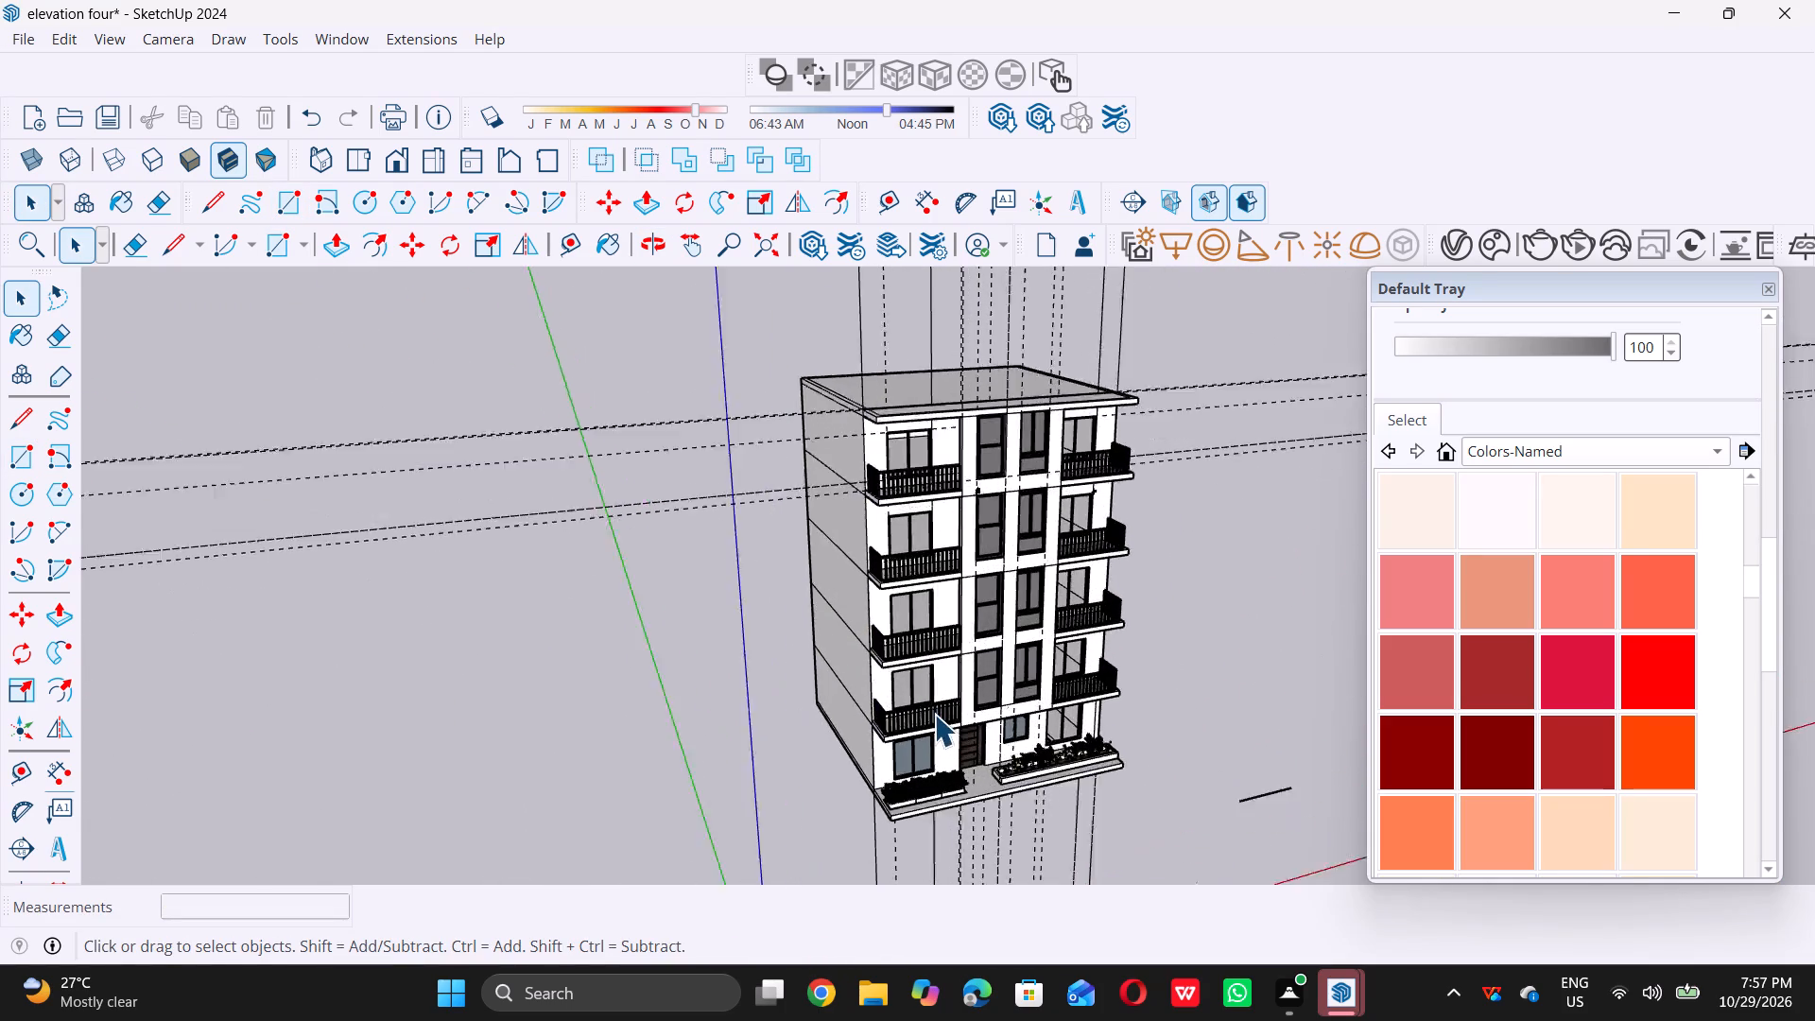
scroll(934, 714, "up", 5)
scroll(878, 572, "down", 6)
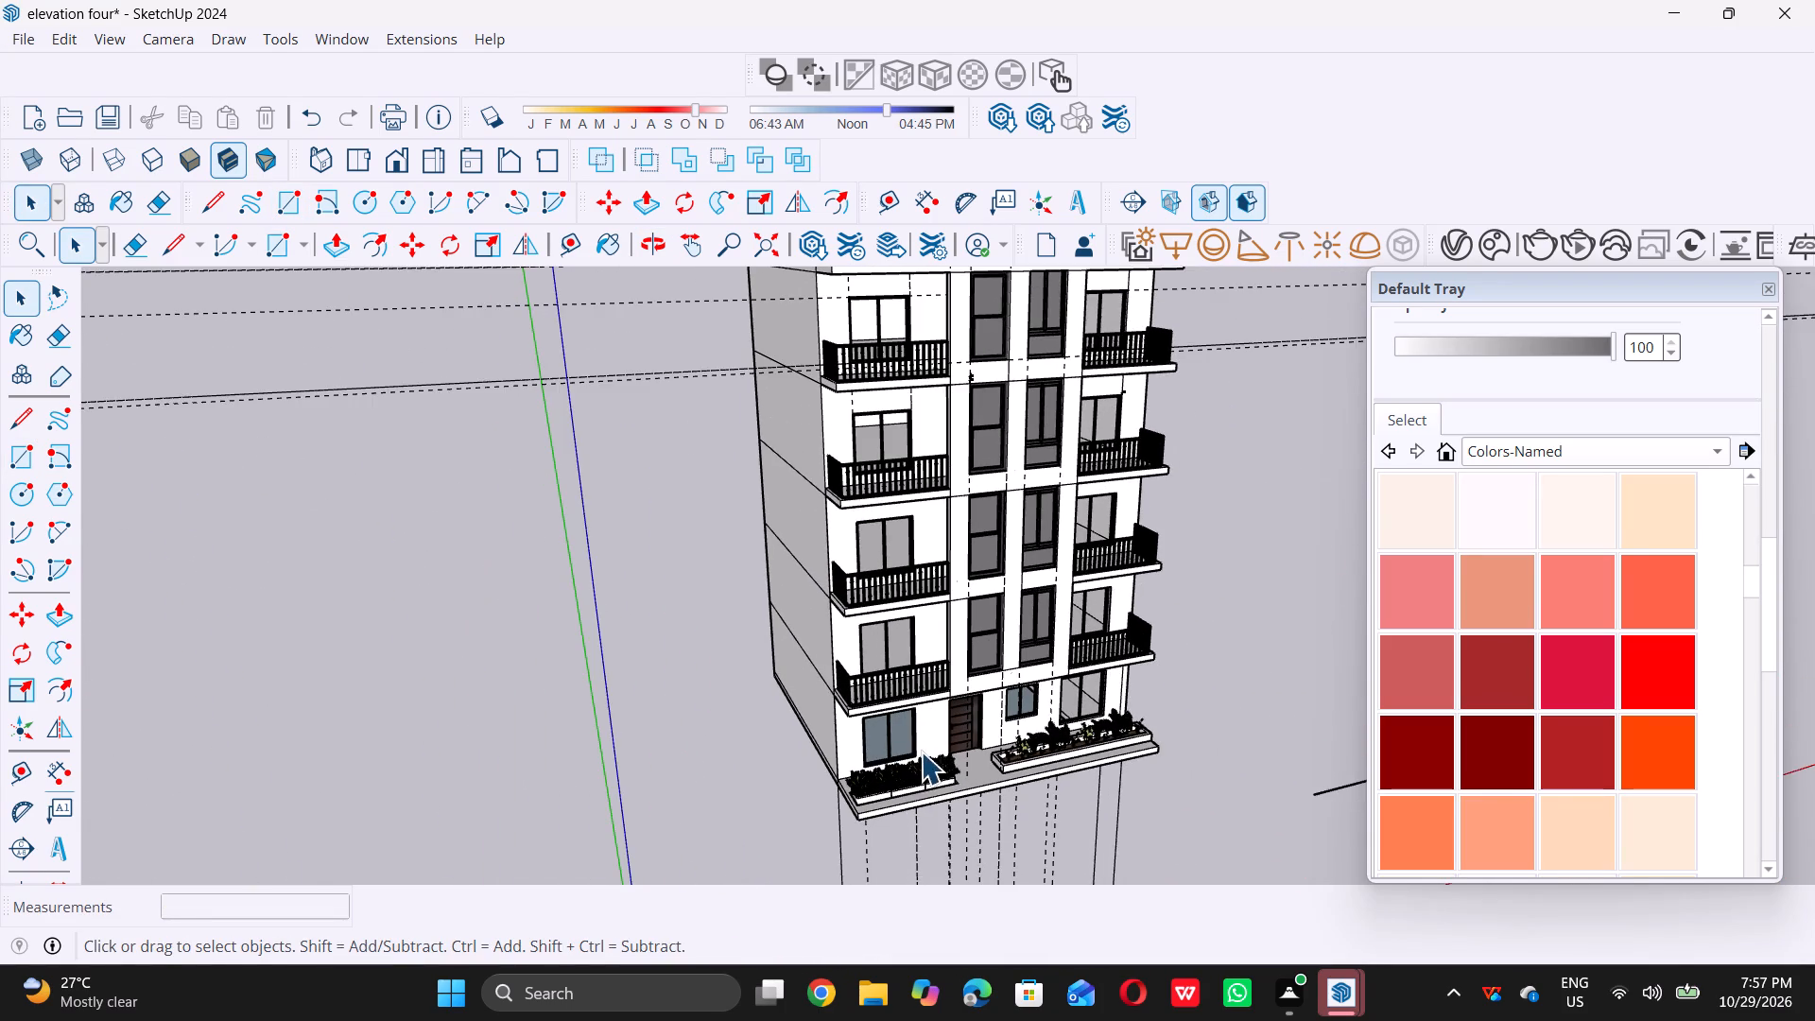
scroll(922, 758, "down", 5)
scroll(801, 618, "down", 5)
middle_click_drag(796, 681, 893, 749)
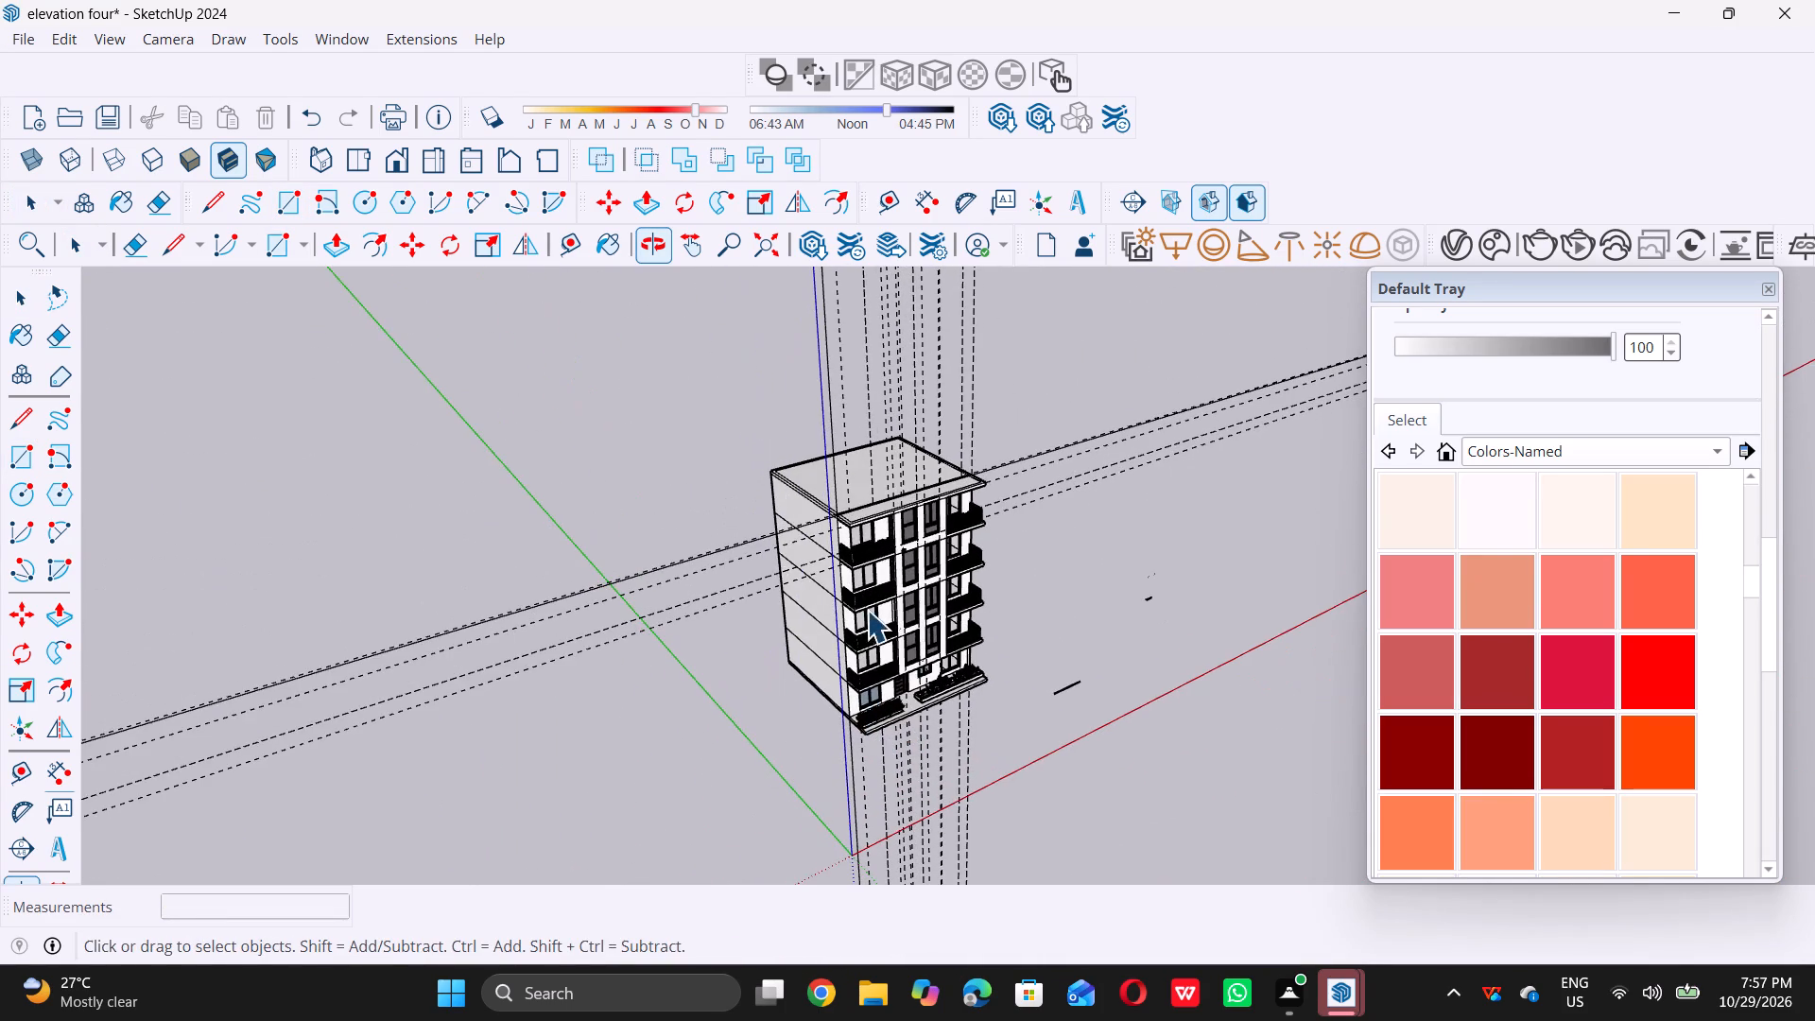
scroll(860, 505, "down", 6)
middle_click_drag(856, 495, 954, 555)
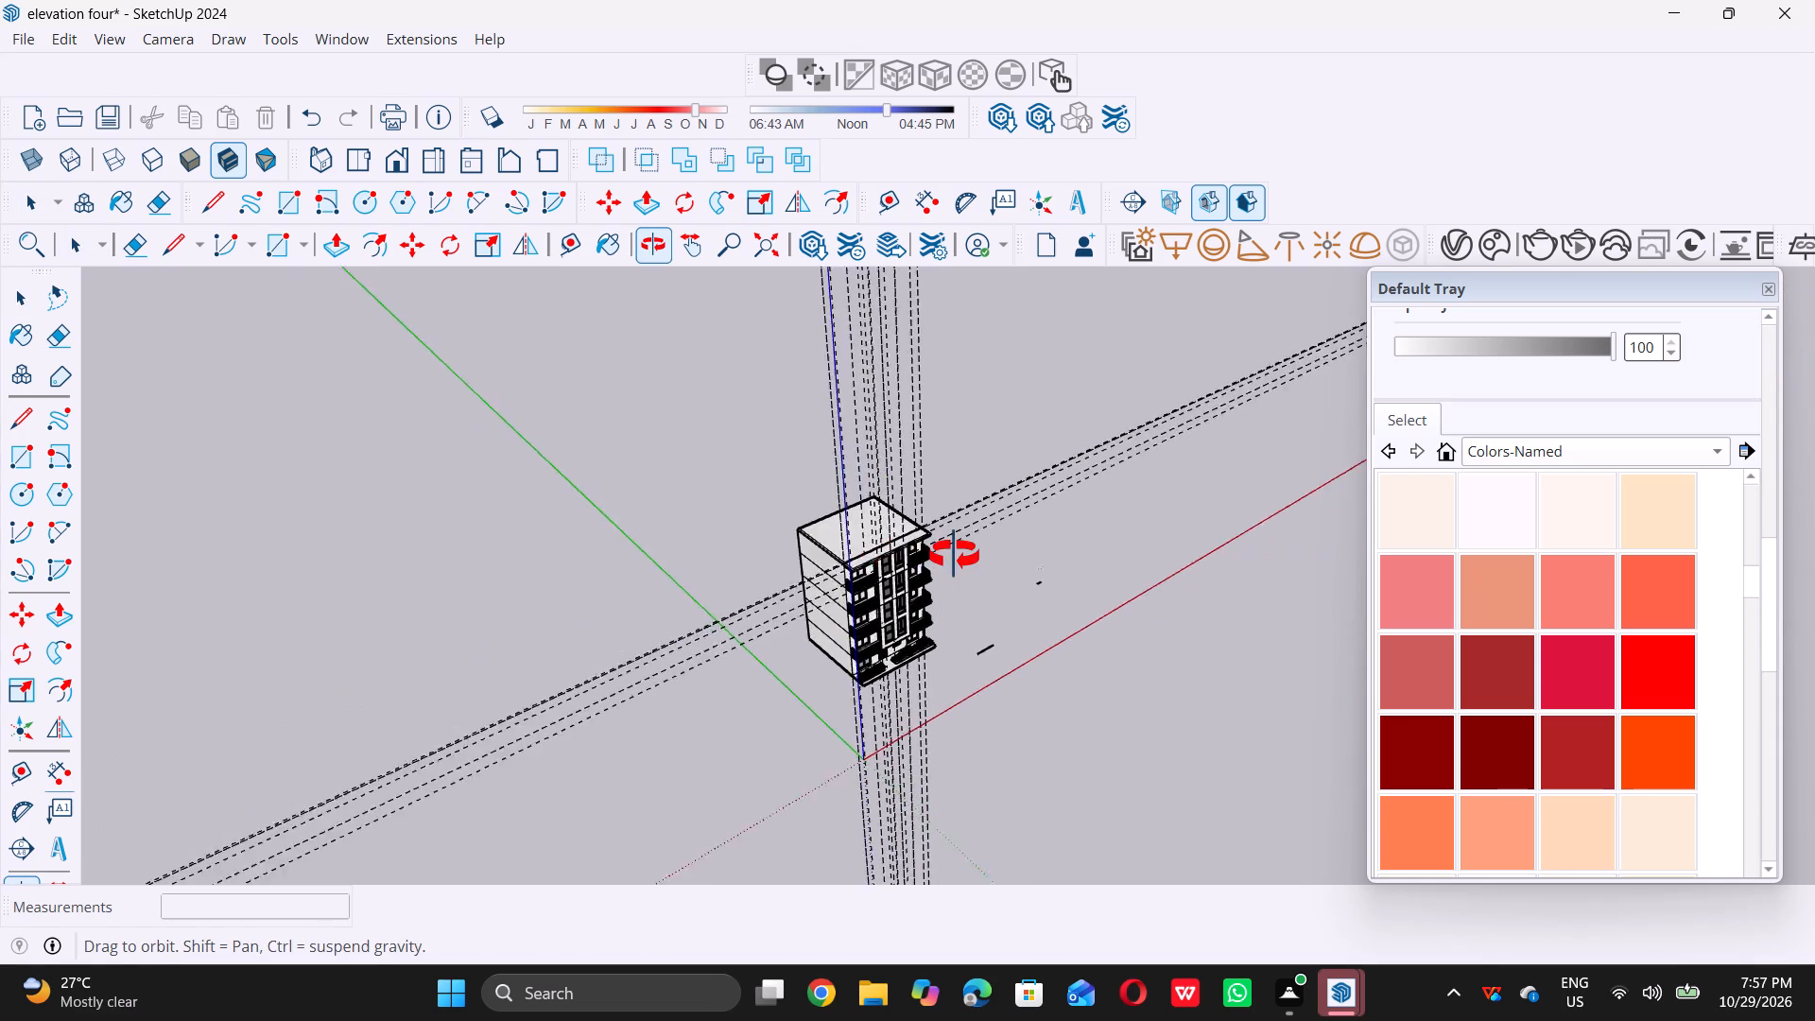
middle_click_drag(954, 555, 945, 545)
scroll(892, 534, "up", 16)
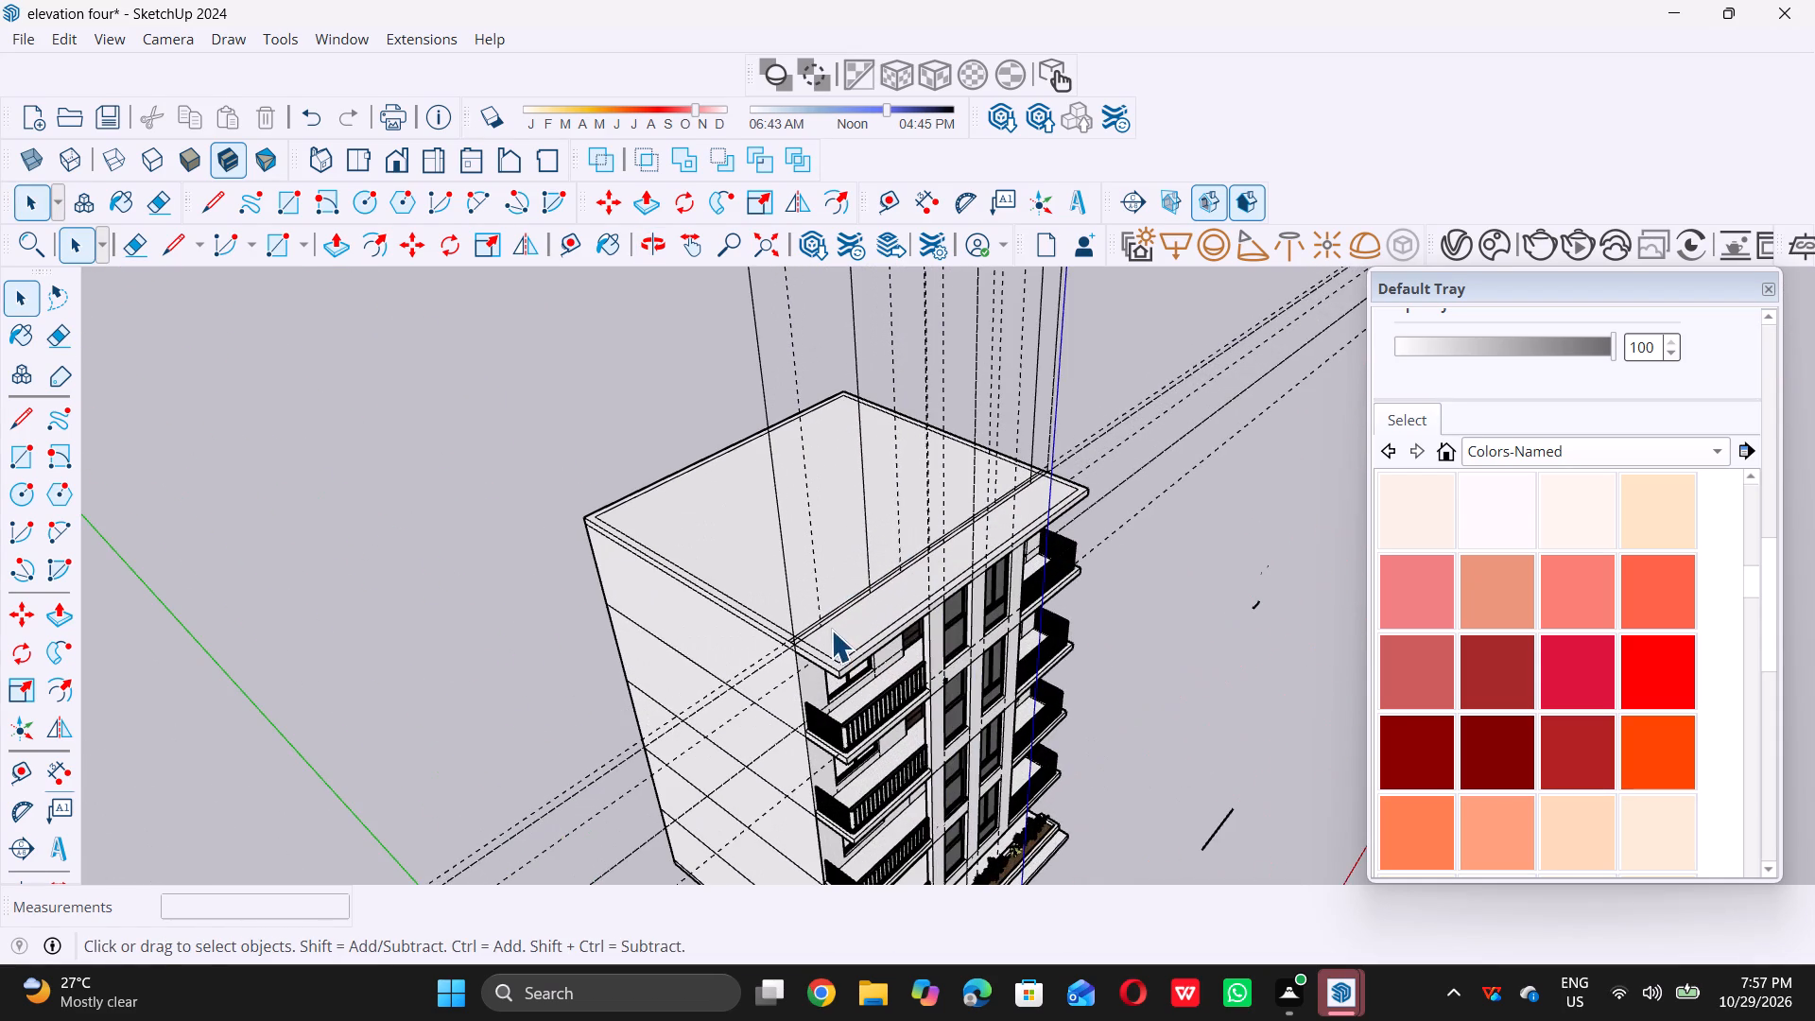
scroll(816, 658, "down", 2)
middle_click_drag(809, 661, 856, 673)
Erase the rear and middle line segments crossing the near border strip, and the inner outline segment between them.
scroll(836, 654, "up", 8)
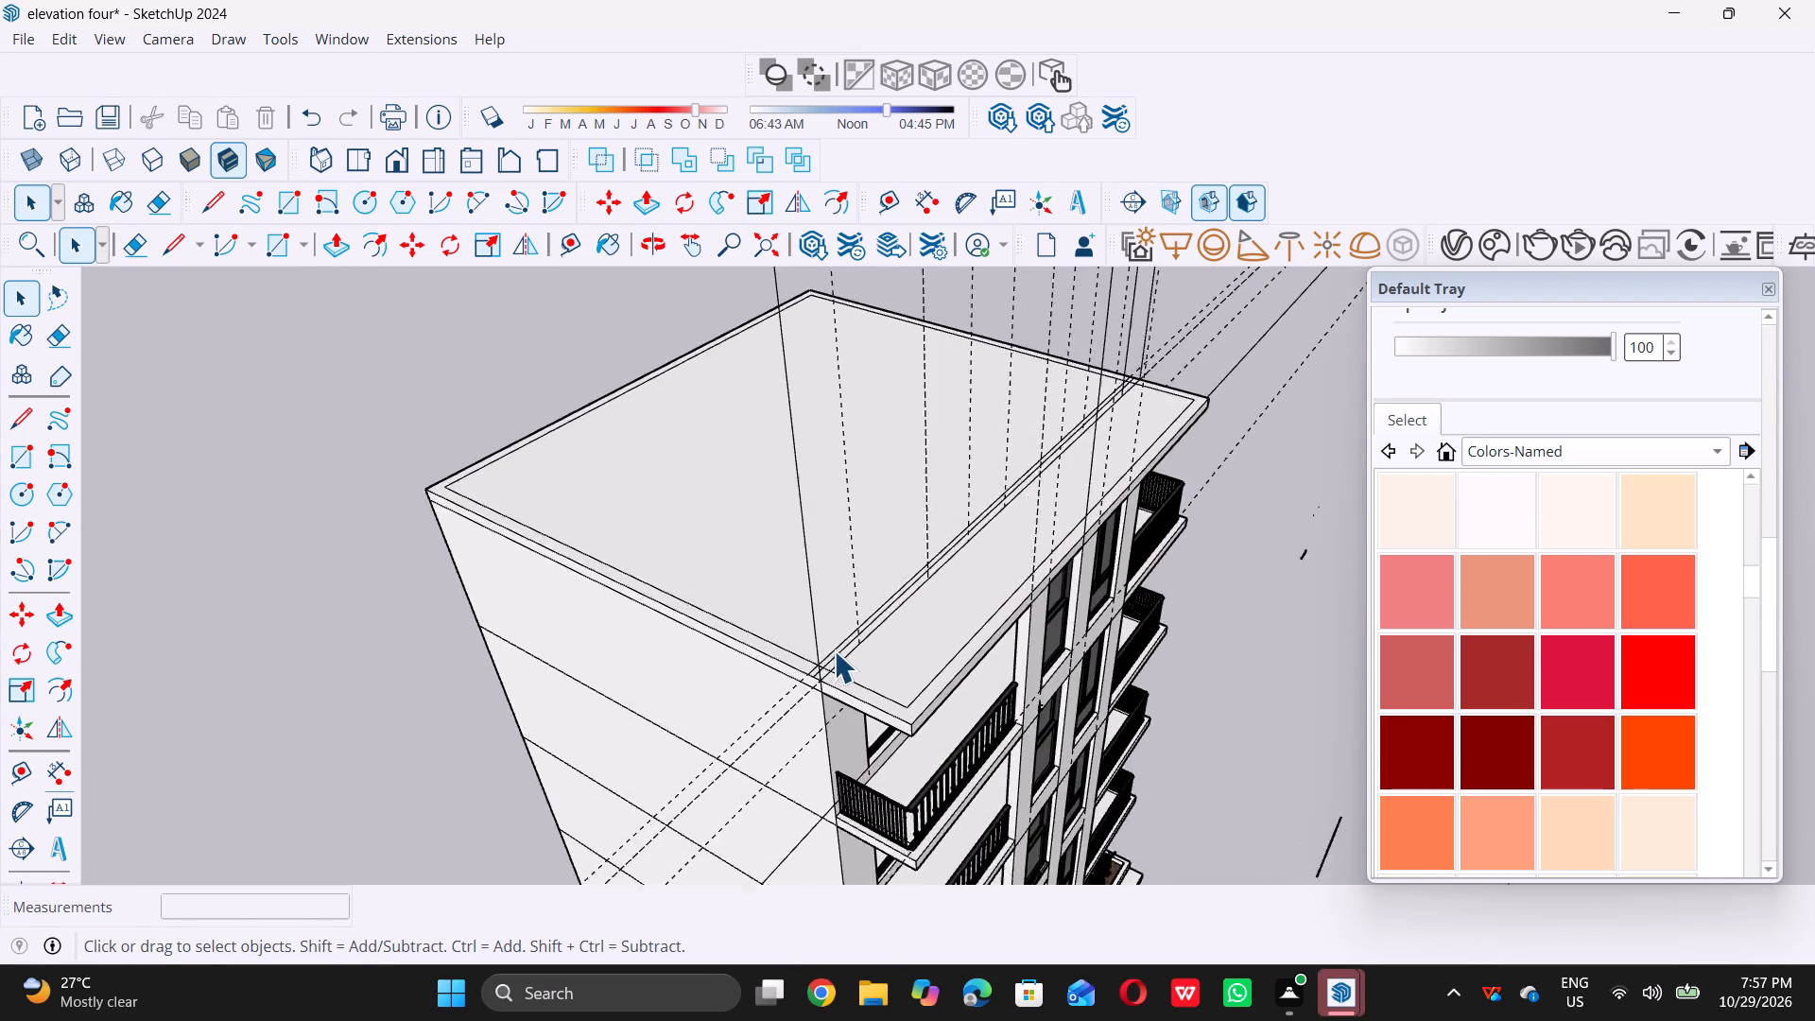
scroll(834, 650, "up", 19)
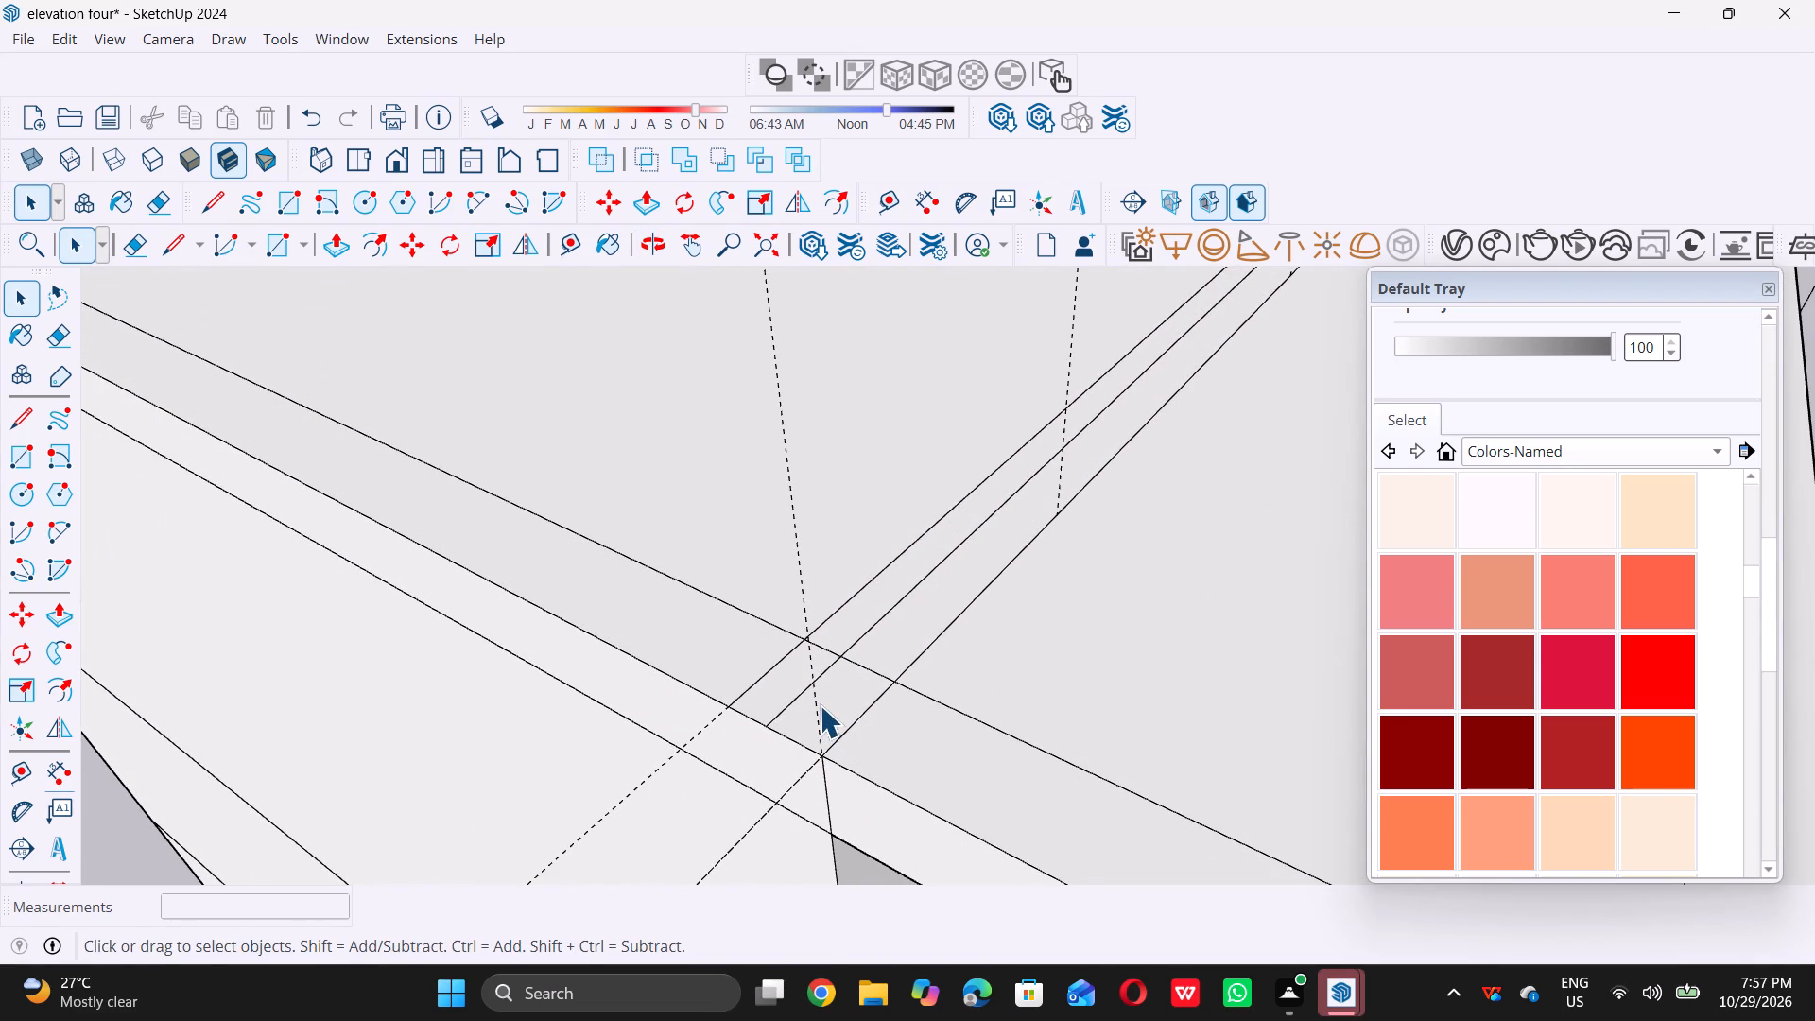
key("e")
scroll(804, 690, "up", 7)
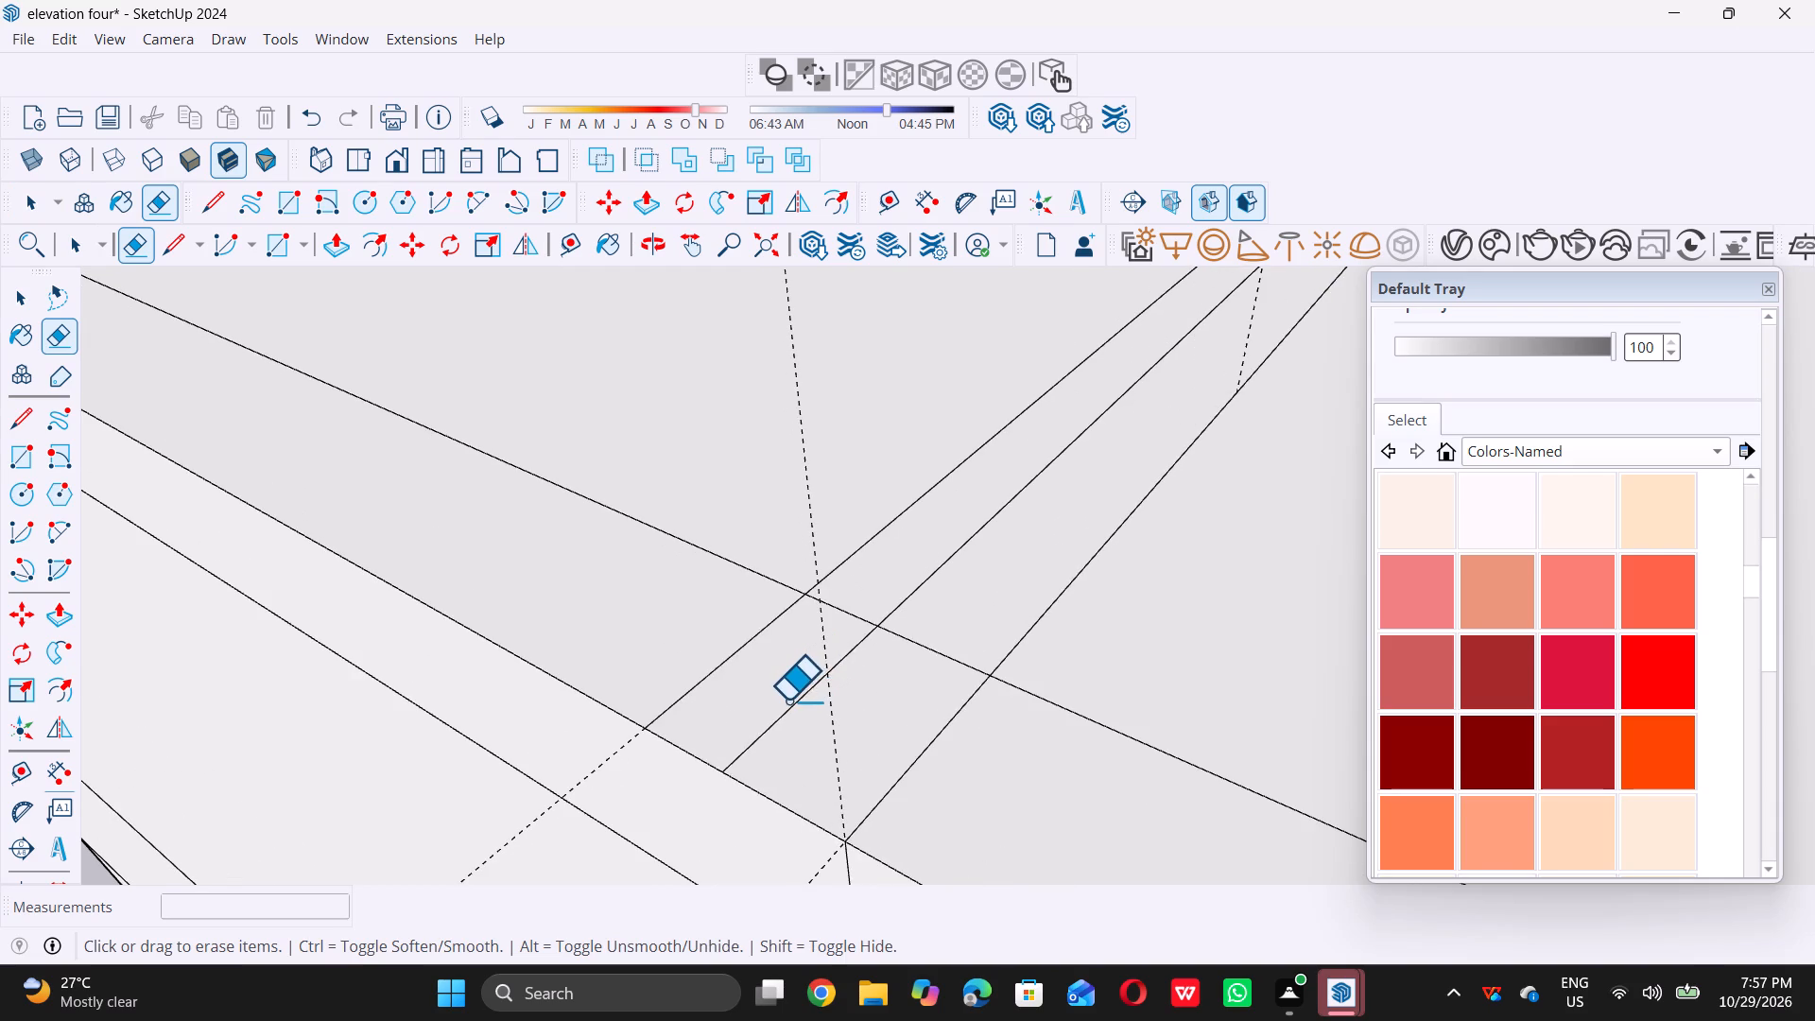
scroll(786, 700, "up", 4)
left_click(791, 712)
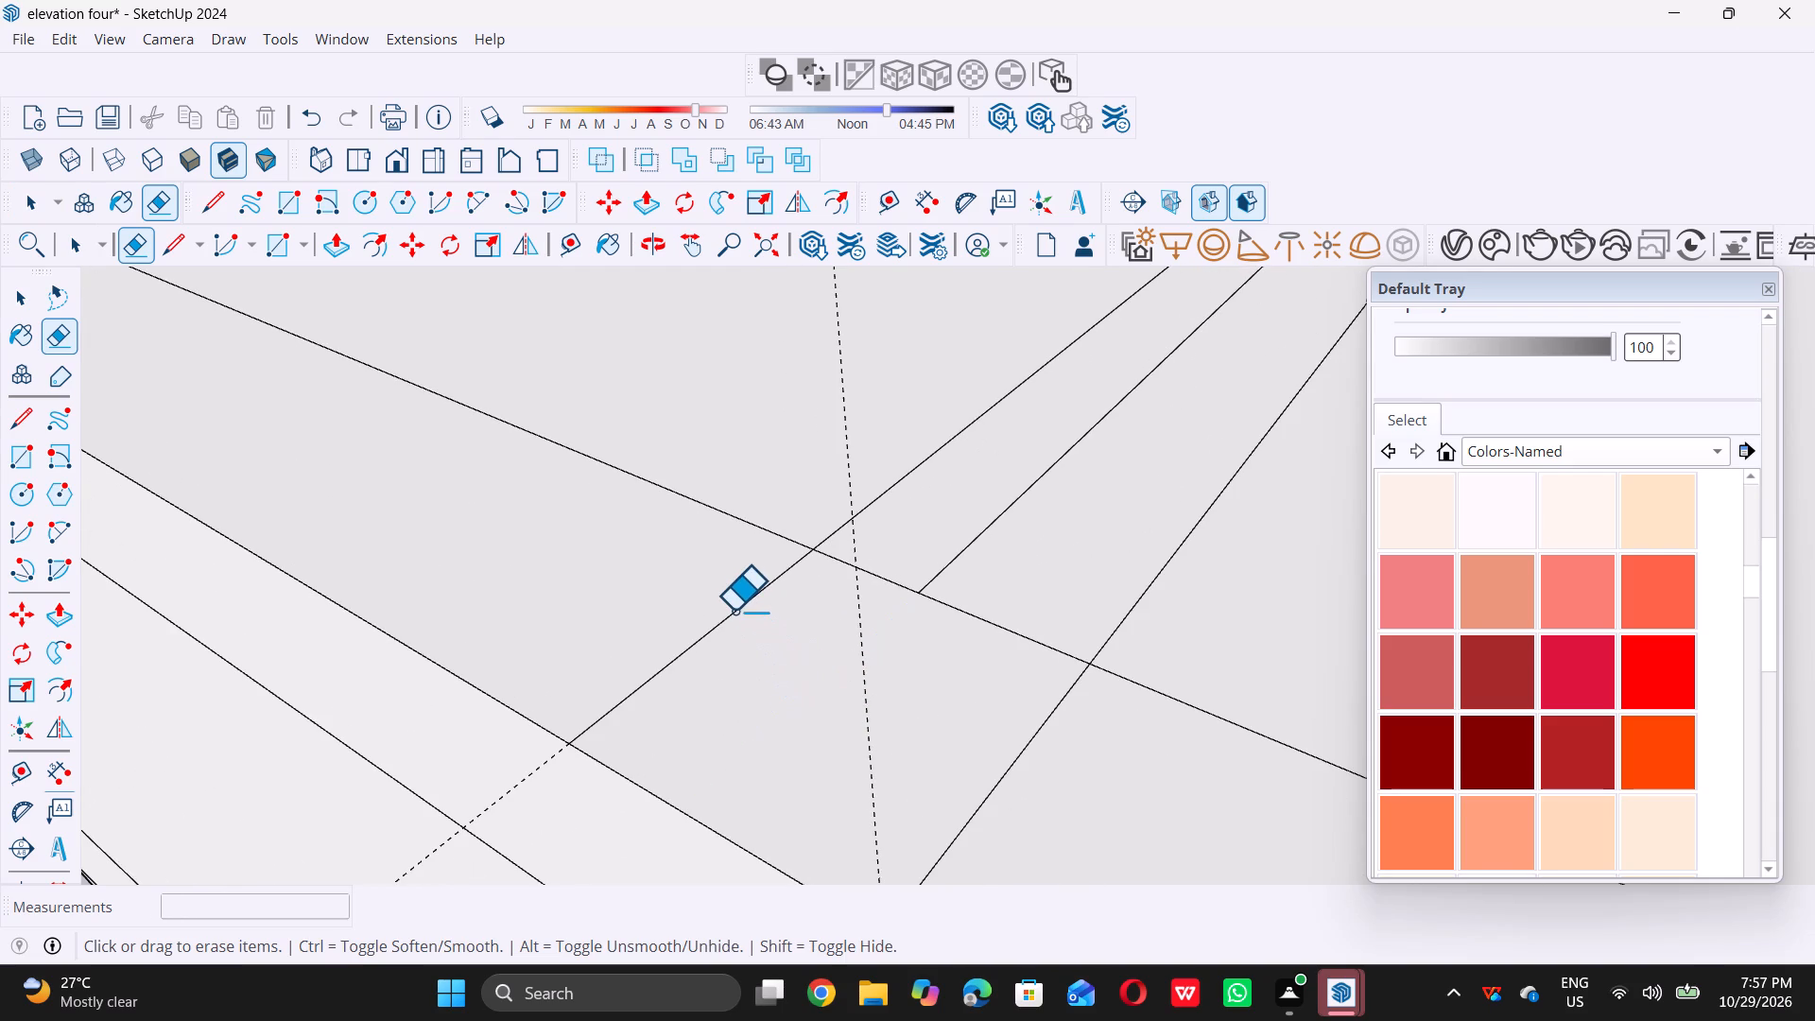
left_click(734, 609)
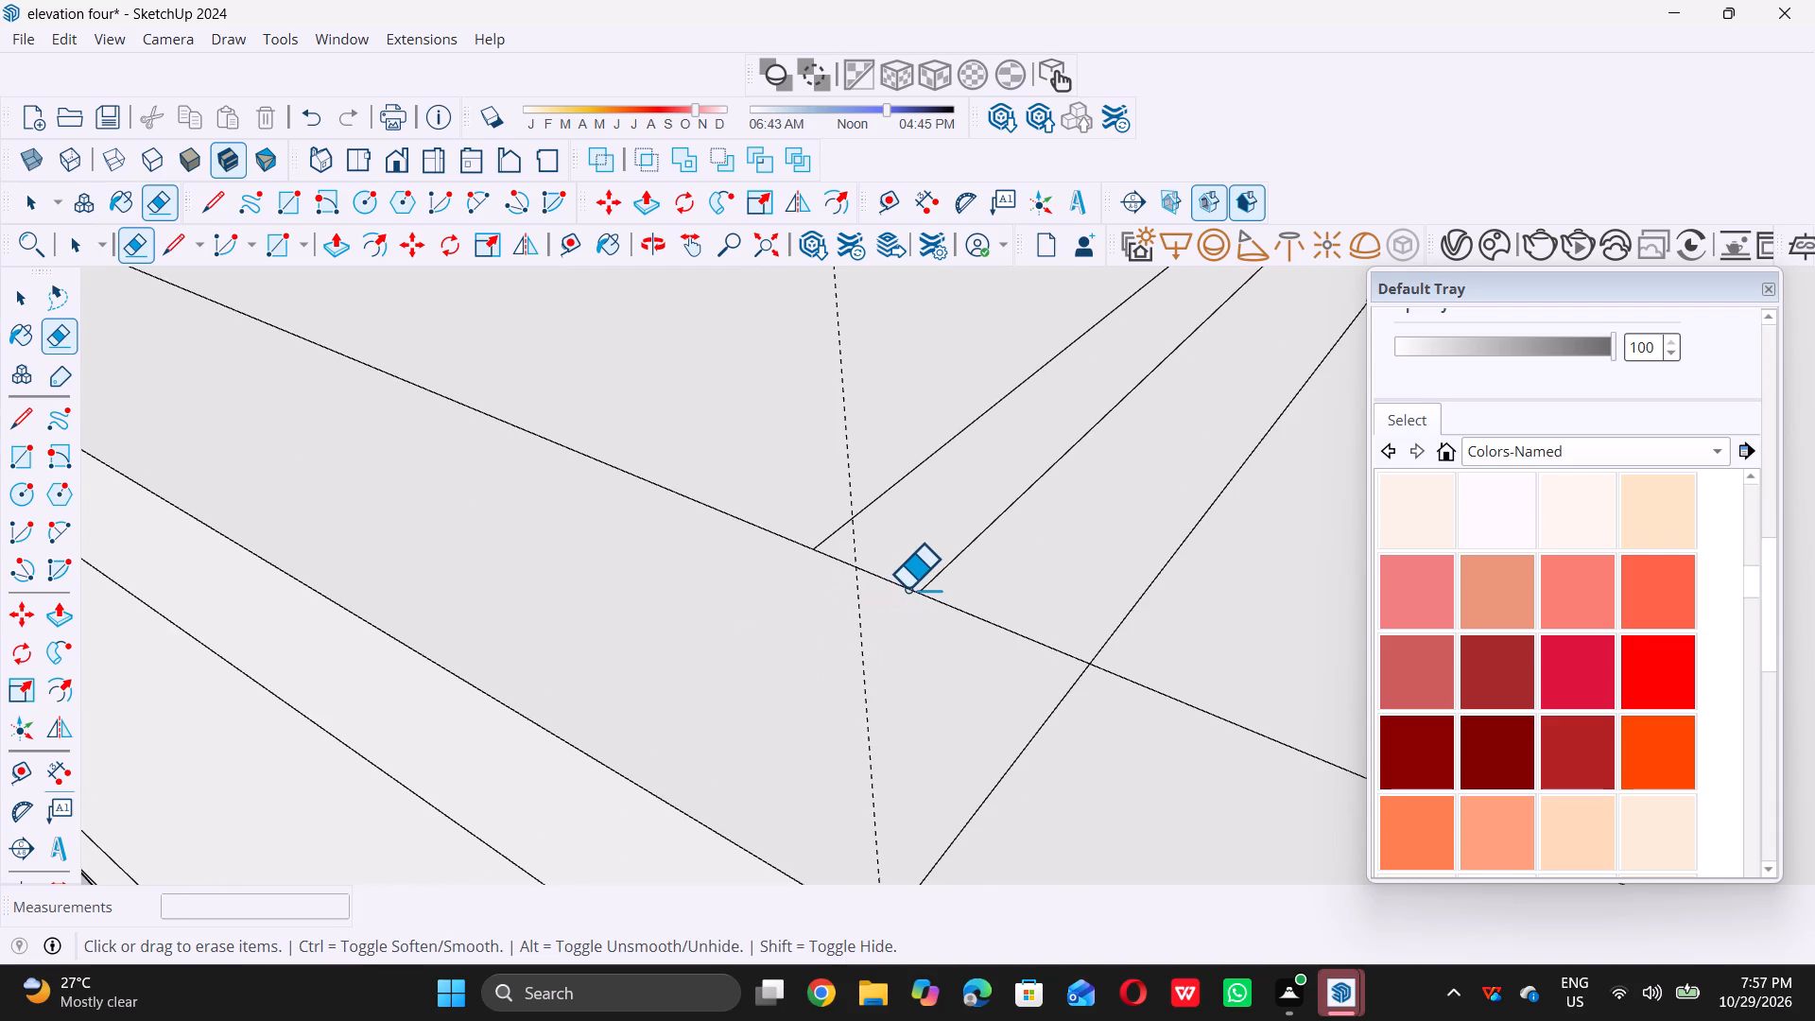
triple_click(897, 584)
Erase the remaining inner outline segment at the near end and the extra long line inside the 9" strip across the roof.
scroll(837, 721, "down", 5)
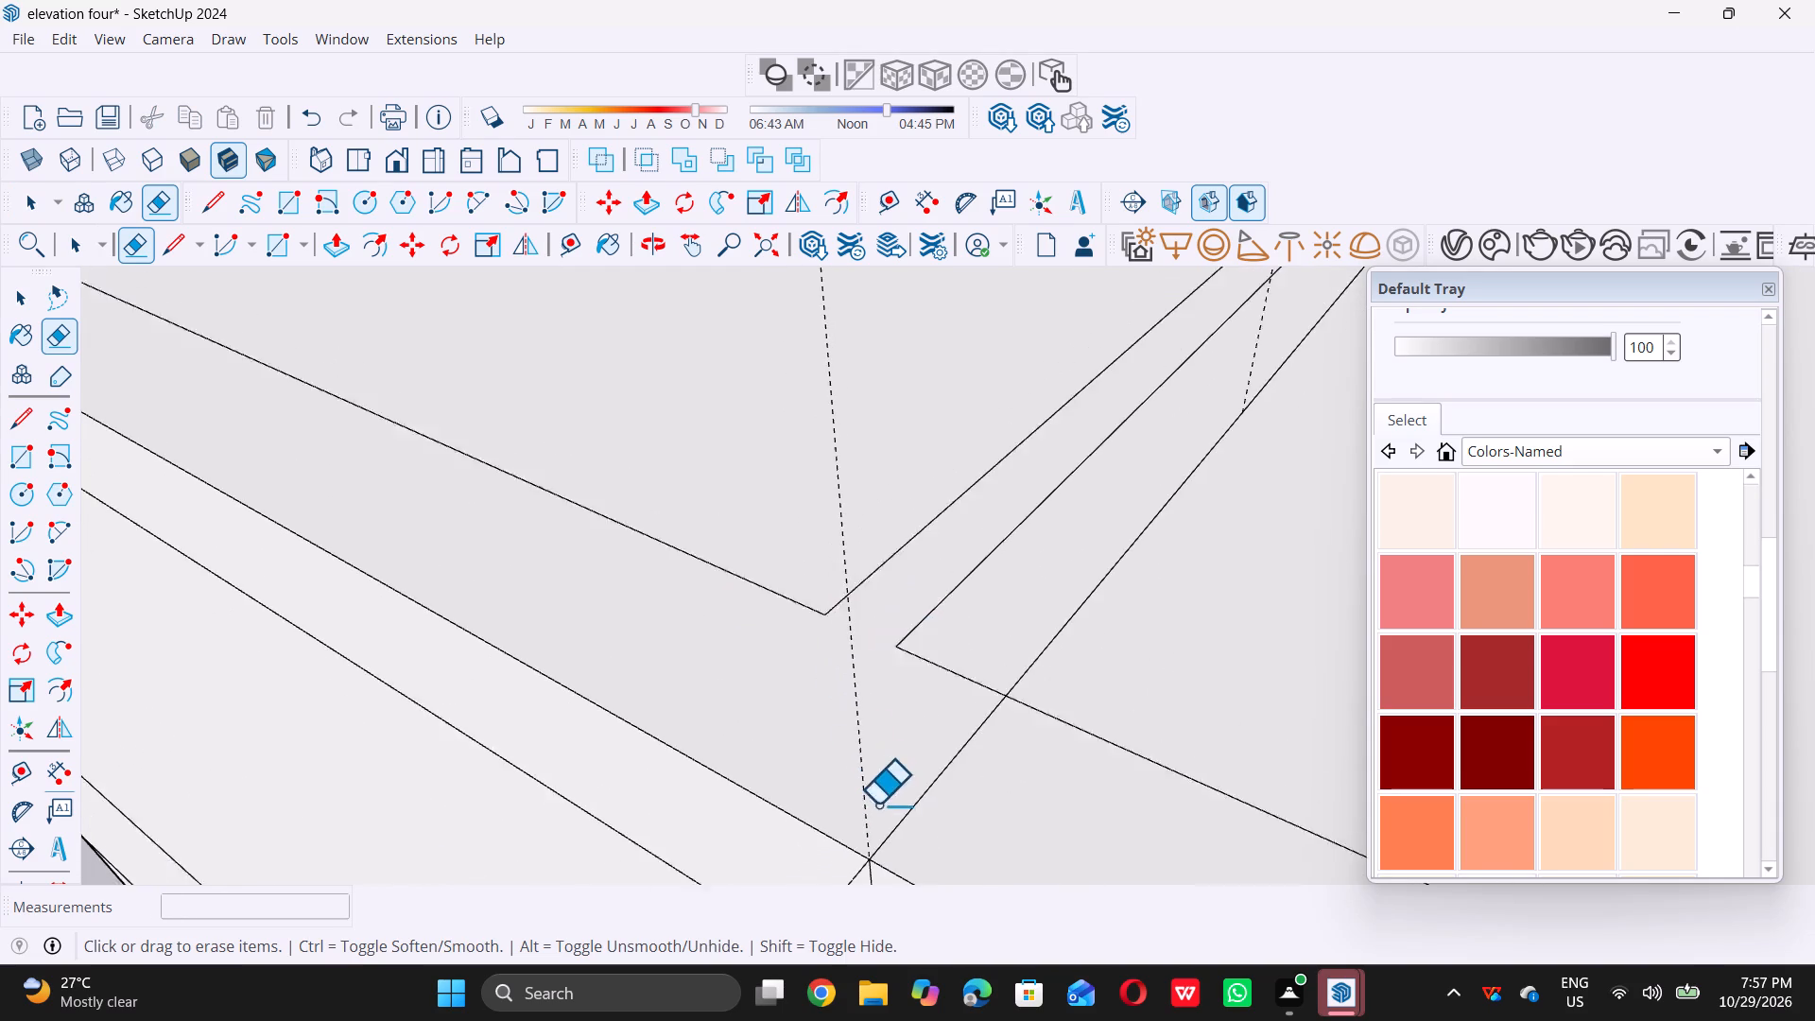
scroll(877, 804, "down", 5)
scroll(923, 898, "down", 17)
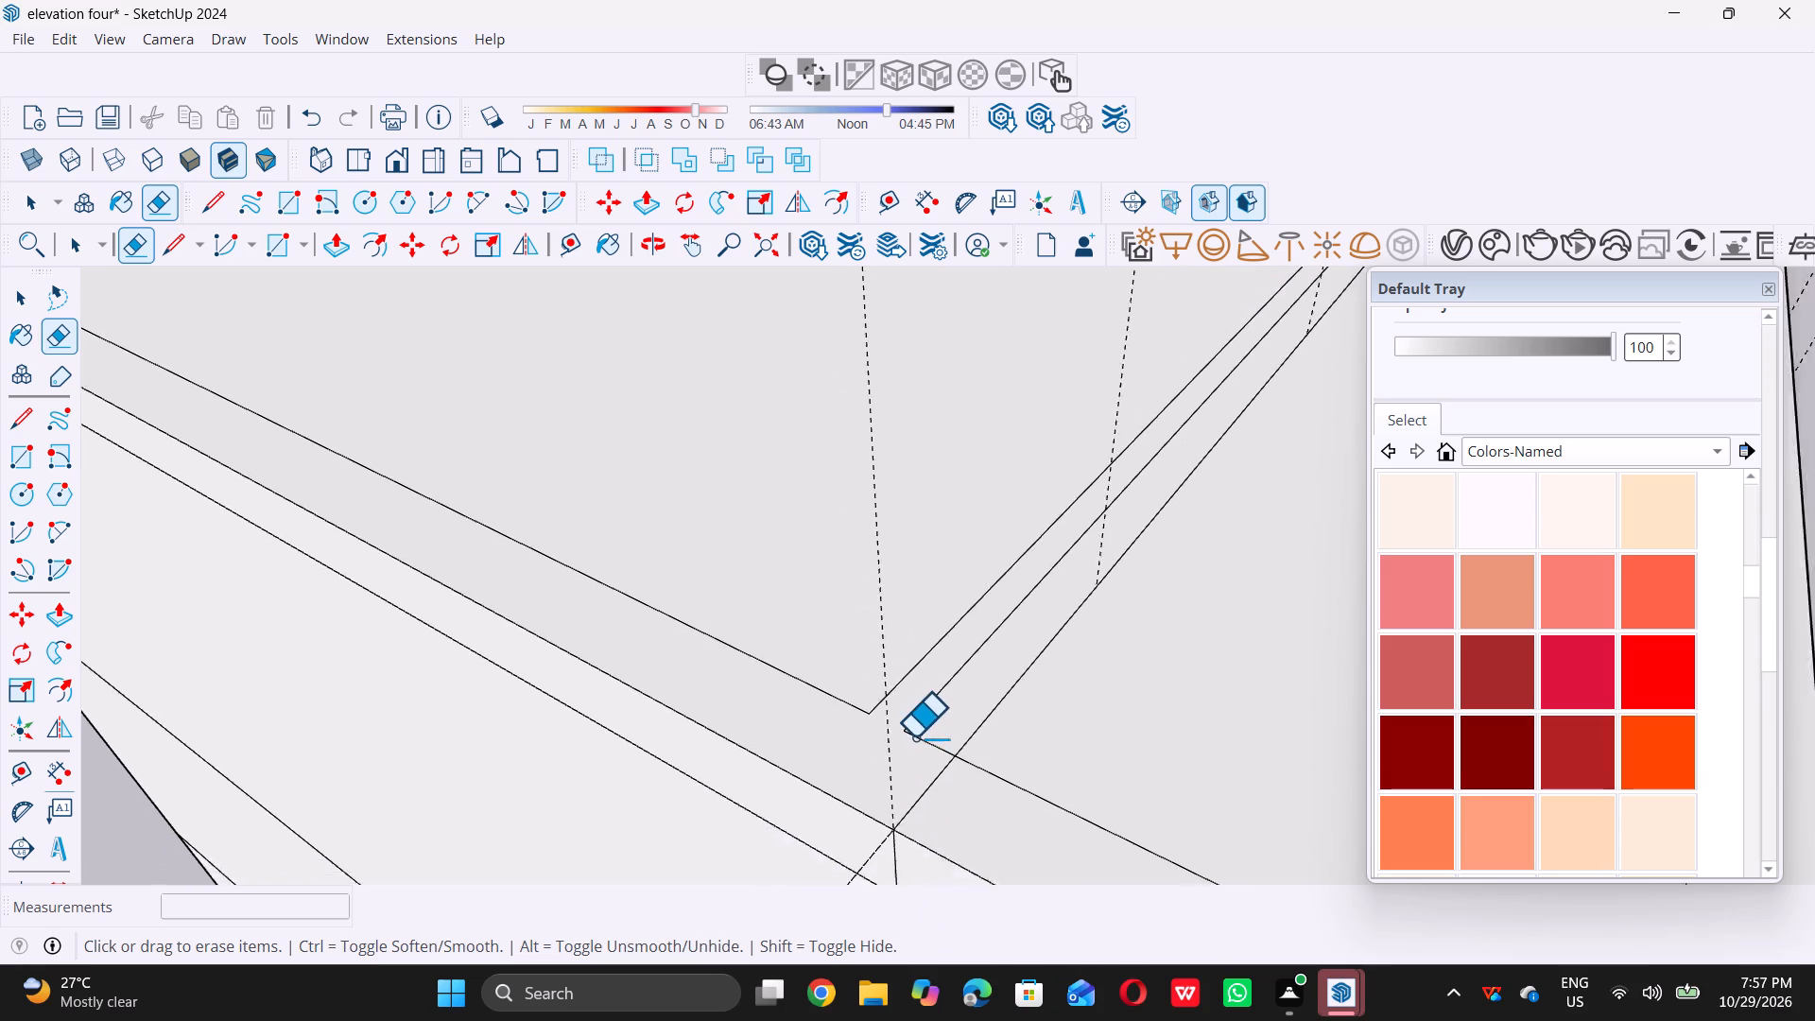
scroll(914, 736, "down", 13)
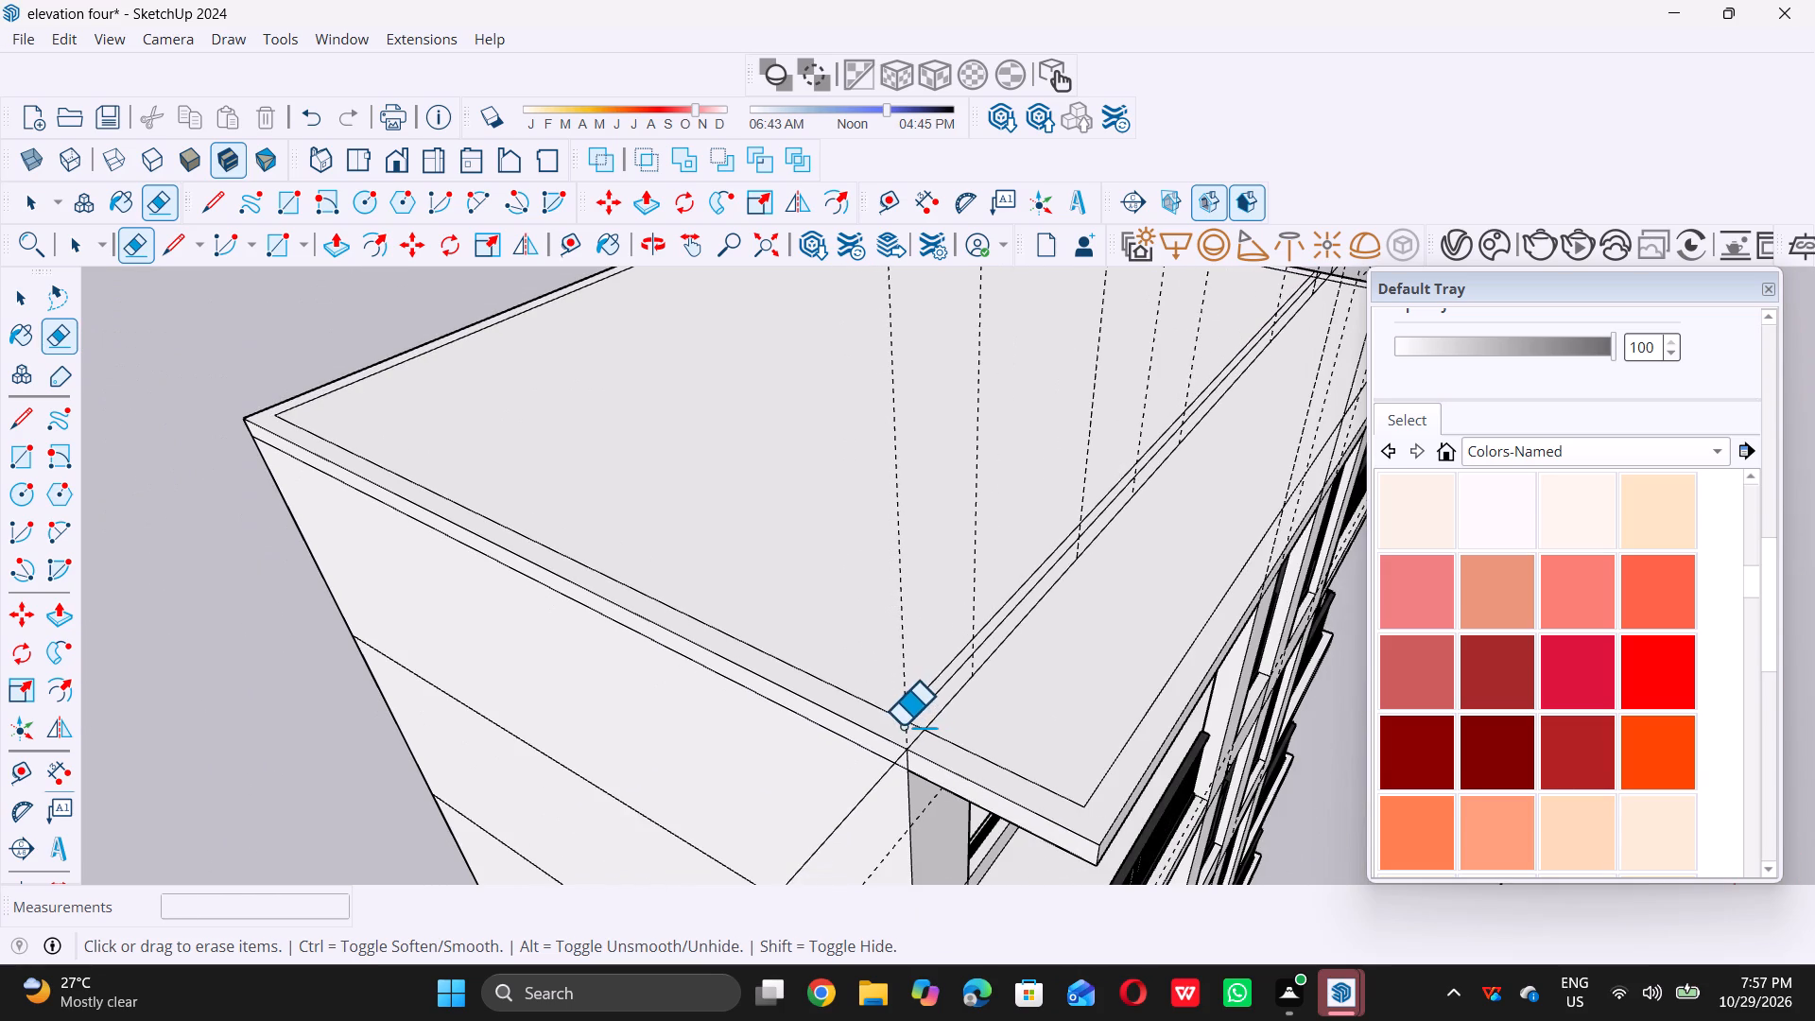
scroll(922, 702, "up", 7)
scroll(922, 706, "down", 5)
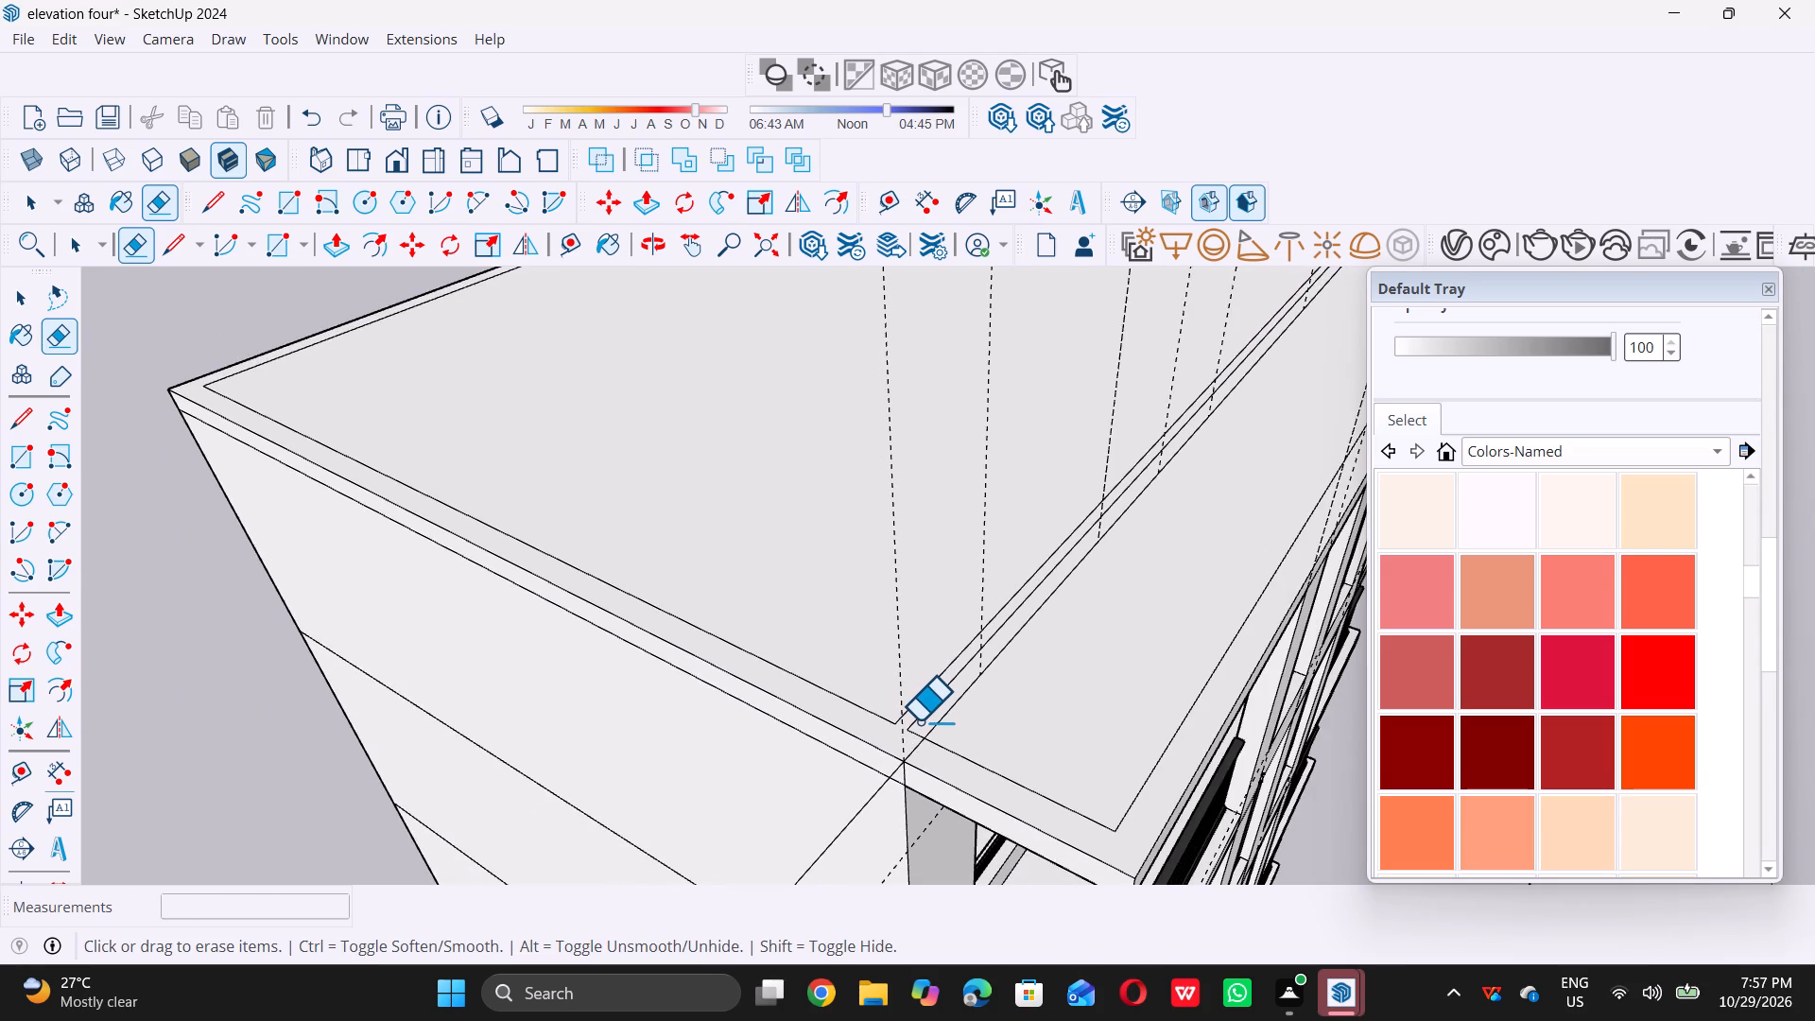
scroll(919, 720, "up", 10)
double_click(906, 745)
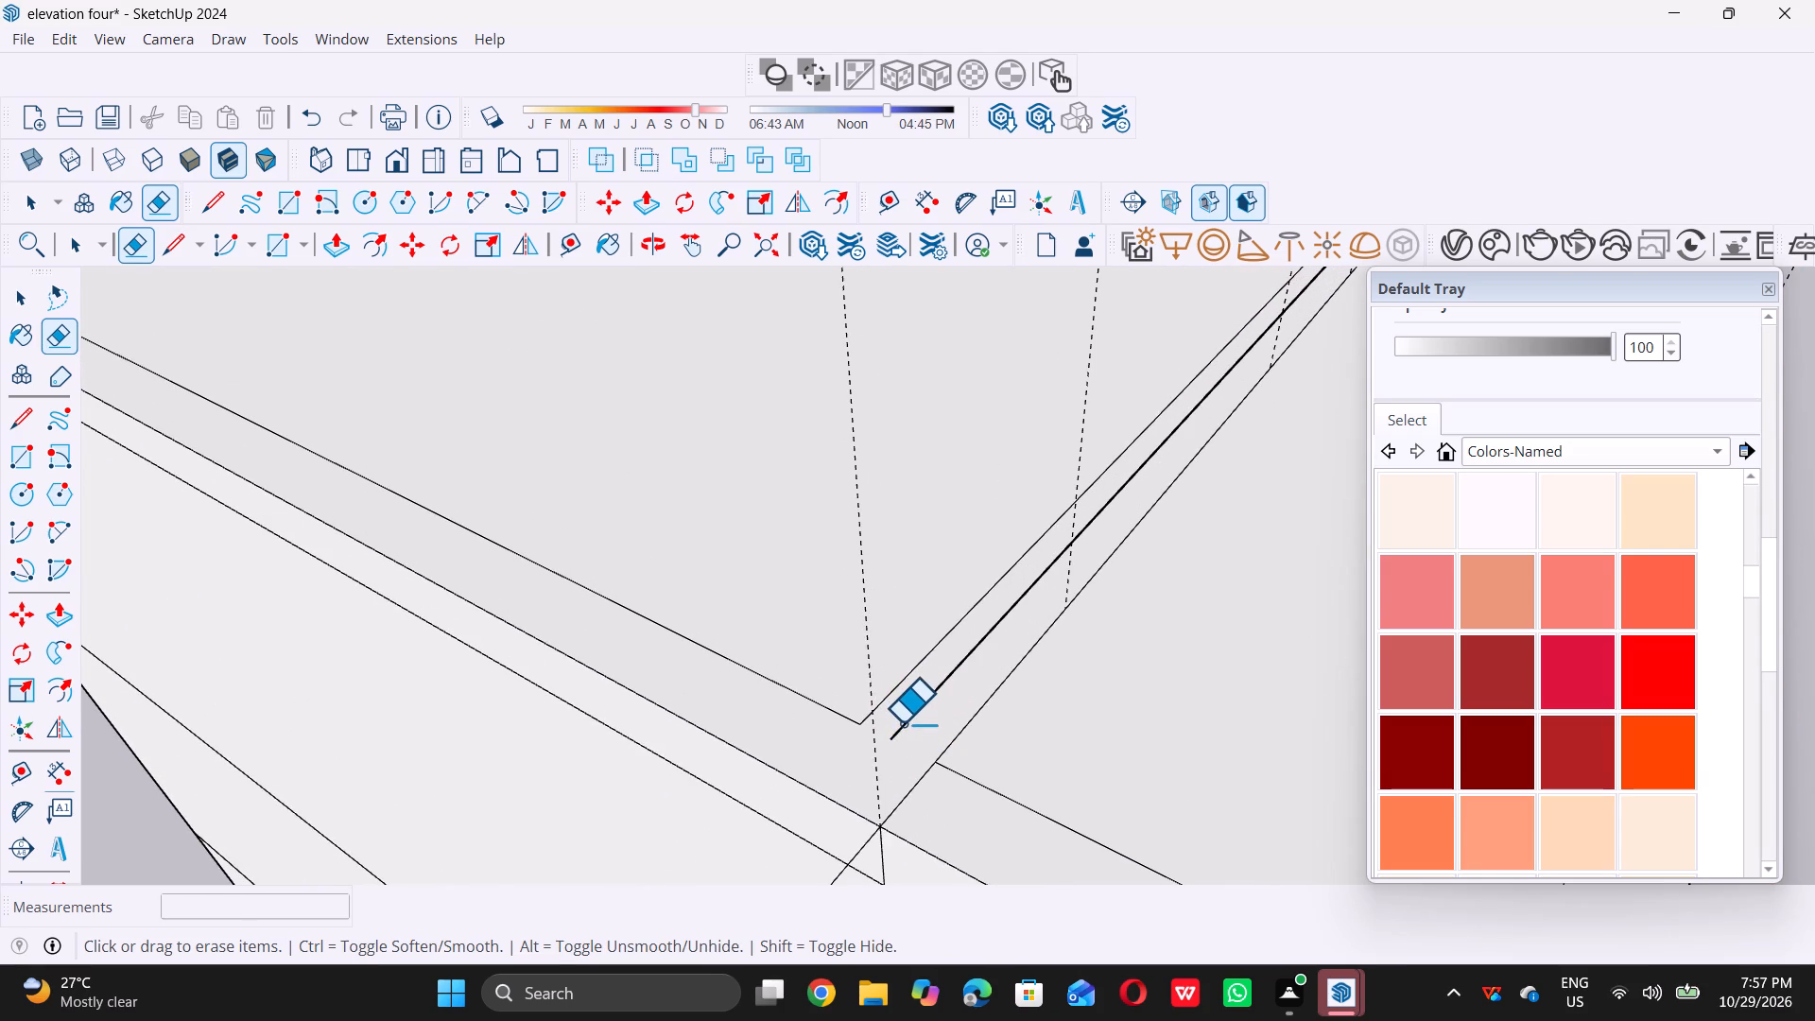
triple_click(902, 720)
triple_click(907, 722)
left_click(907, 722)
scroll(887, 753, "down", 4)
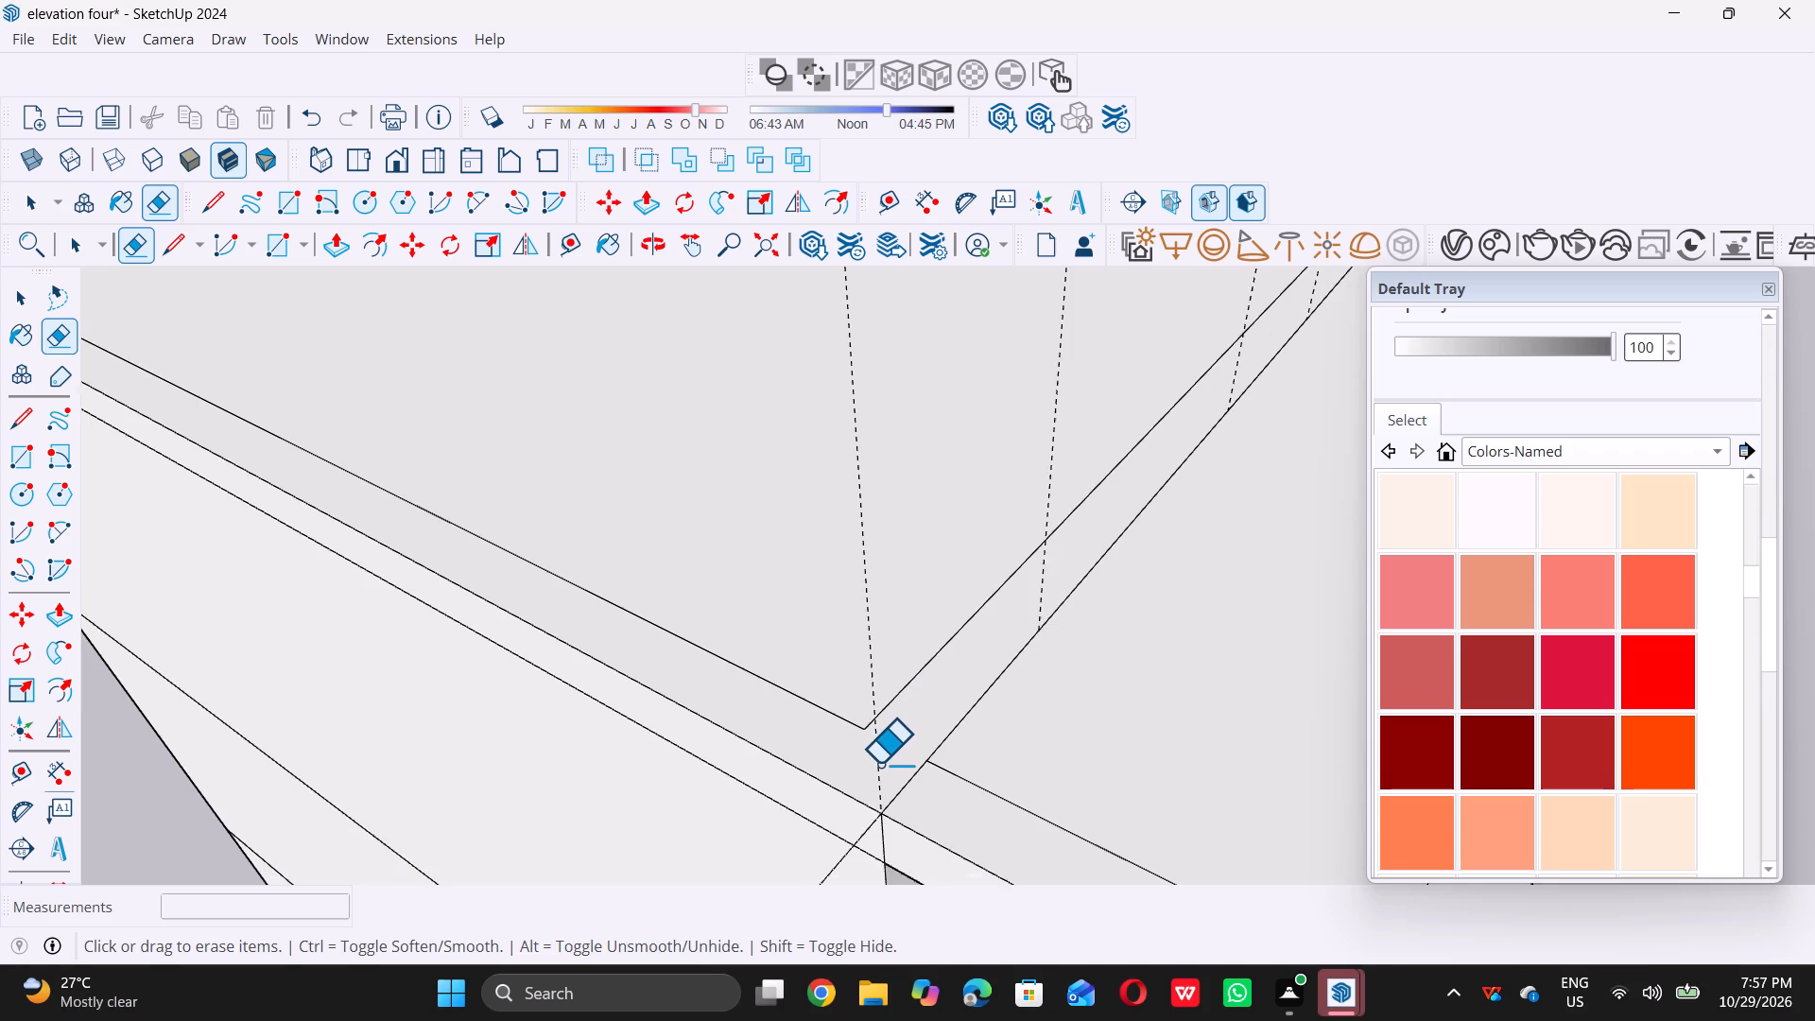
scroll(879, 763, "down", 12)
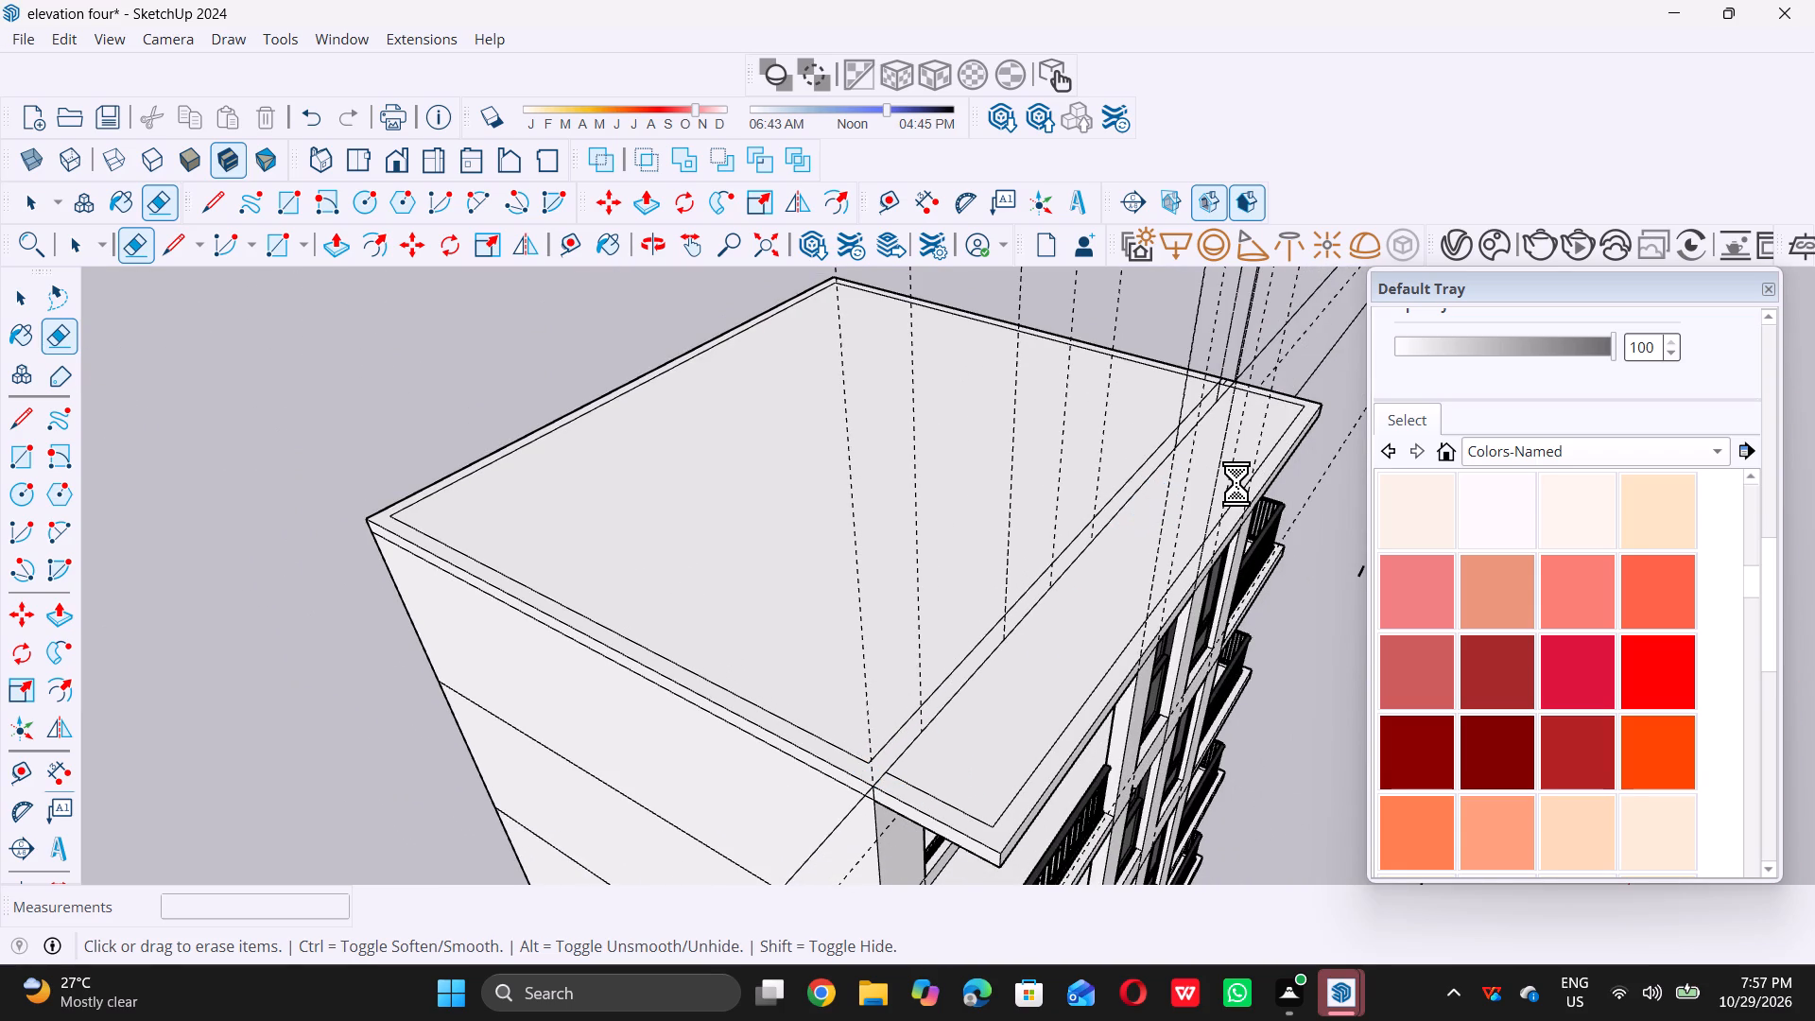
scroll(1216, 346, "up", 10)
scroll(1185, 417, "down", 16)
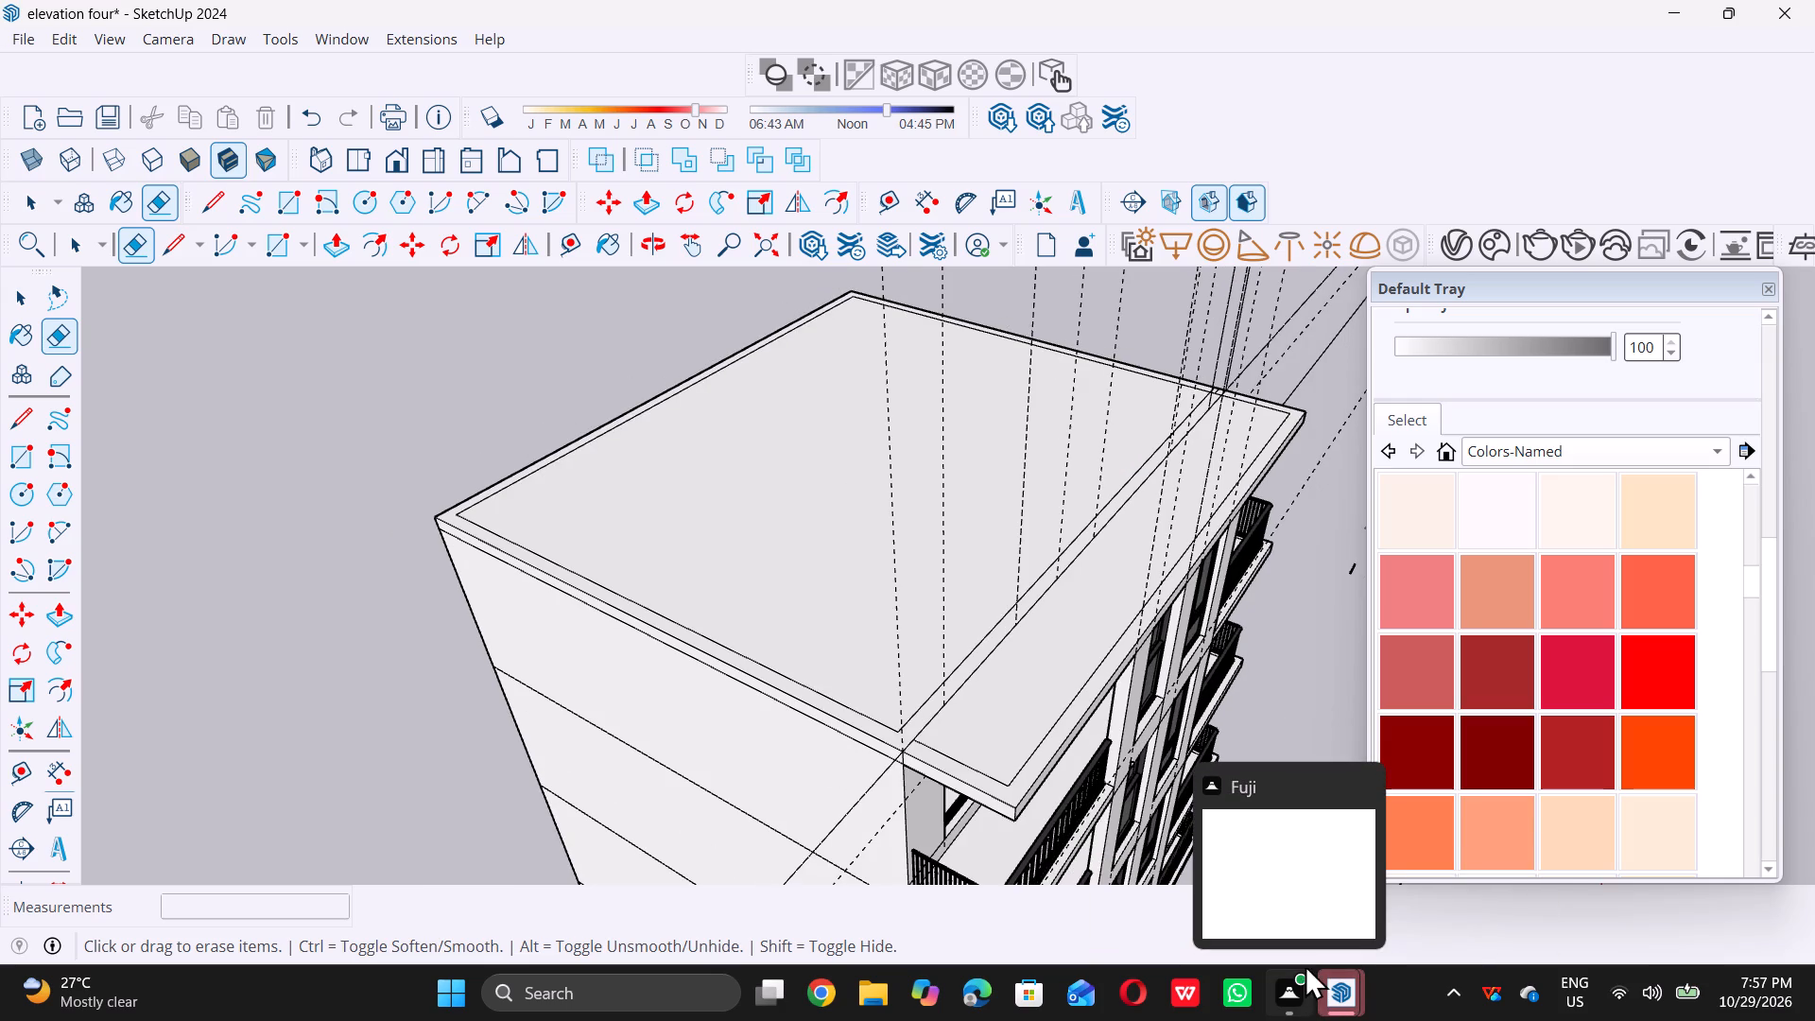
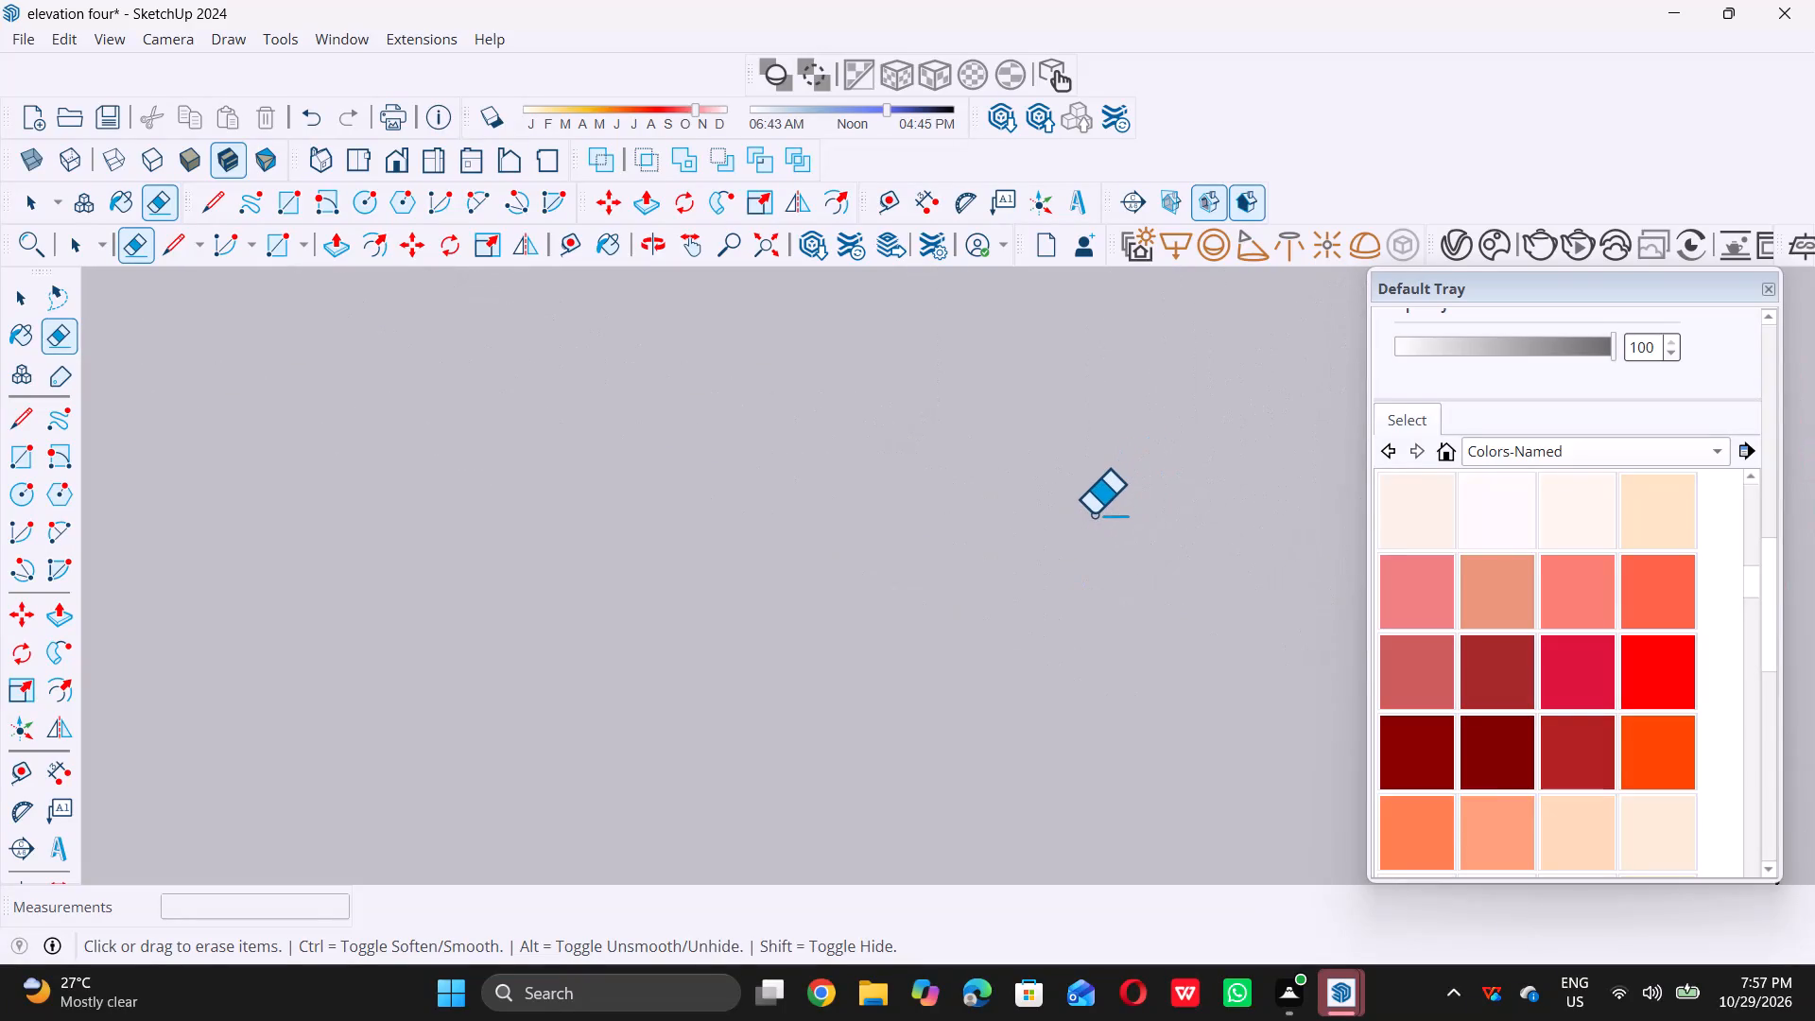
Erase the two line segments crossing the far border strip and the inner outline segment between them.
scroll(1097, 513, "down", 3)
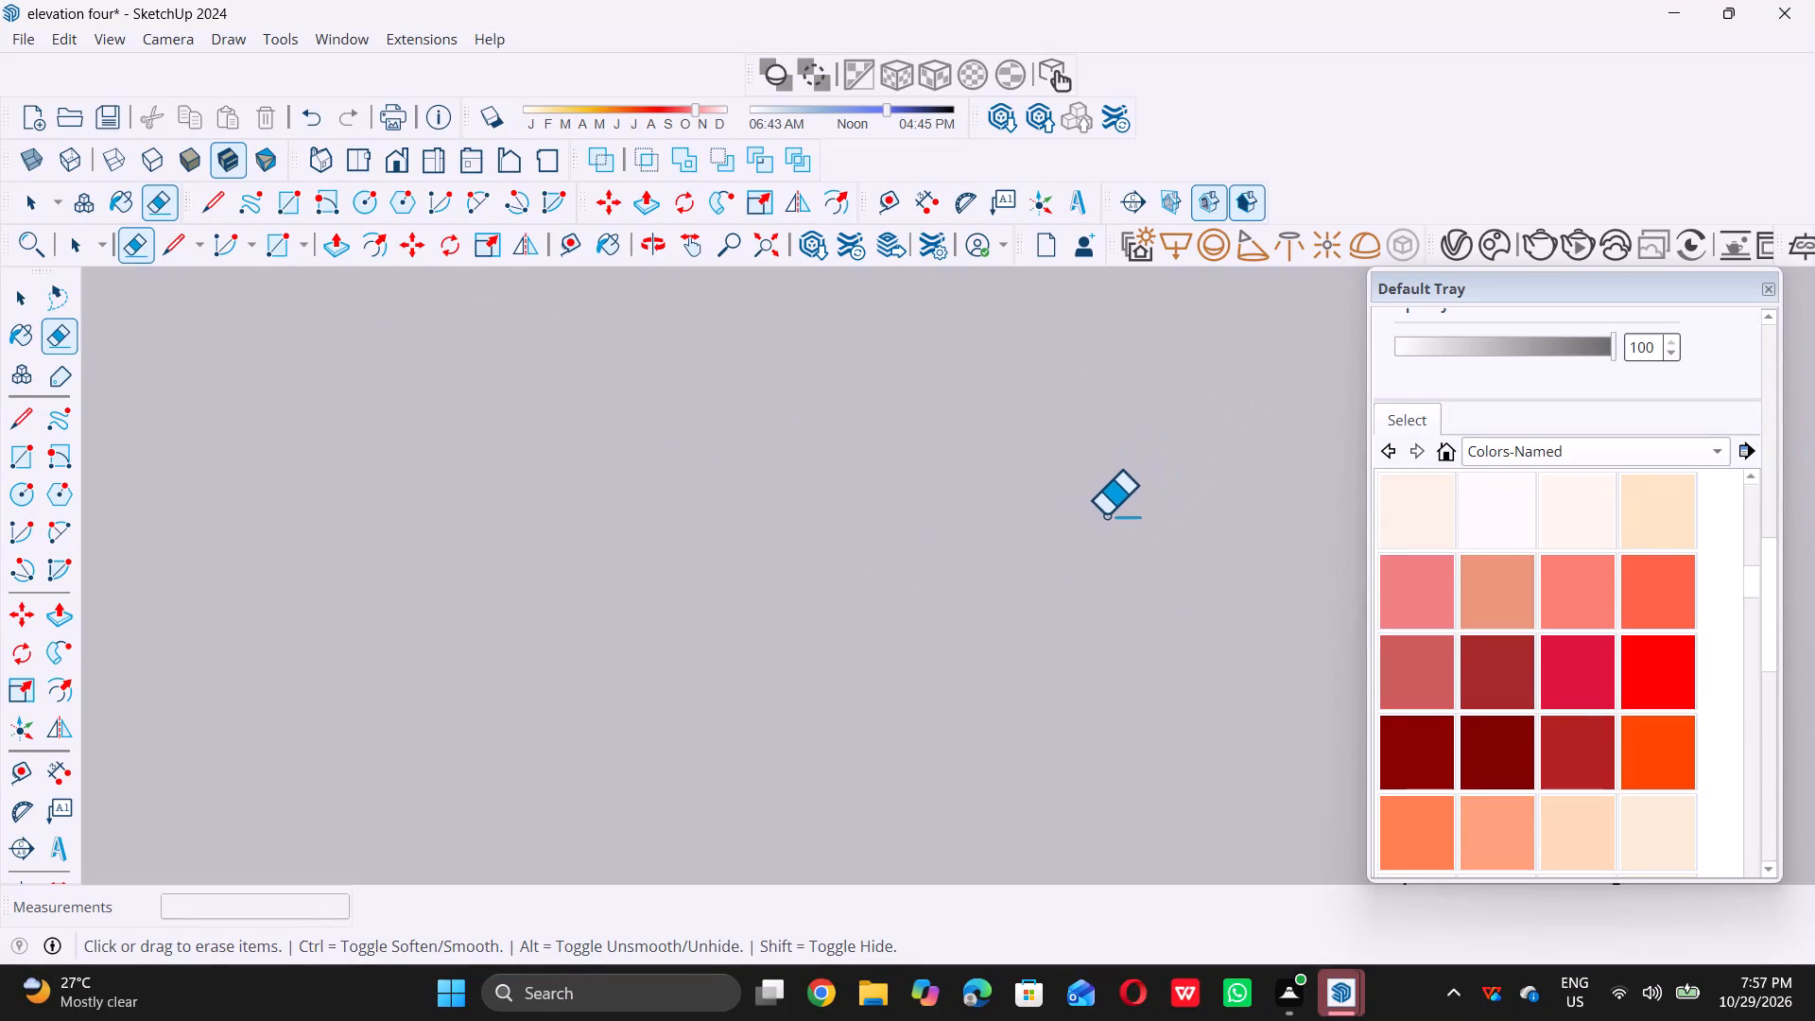
scroll(983, 602, "up", 4)
double_click(978, 573)
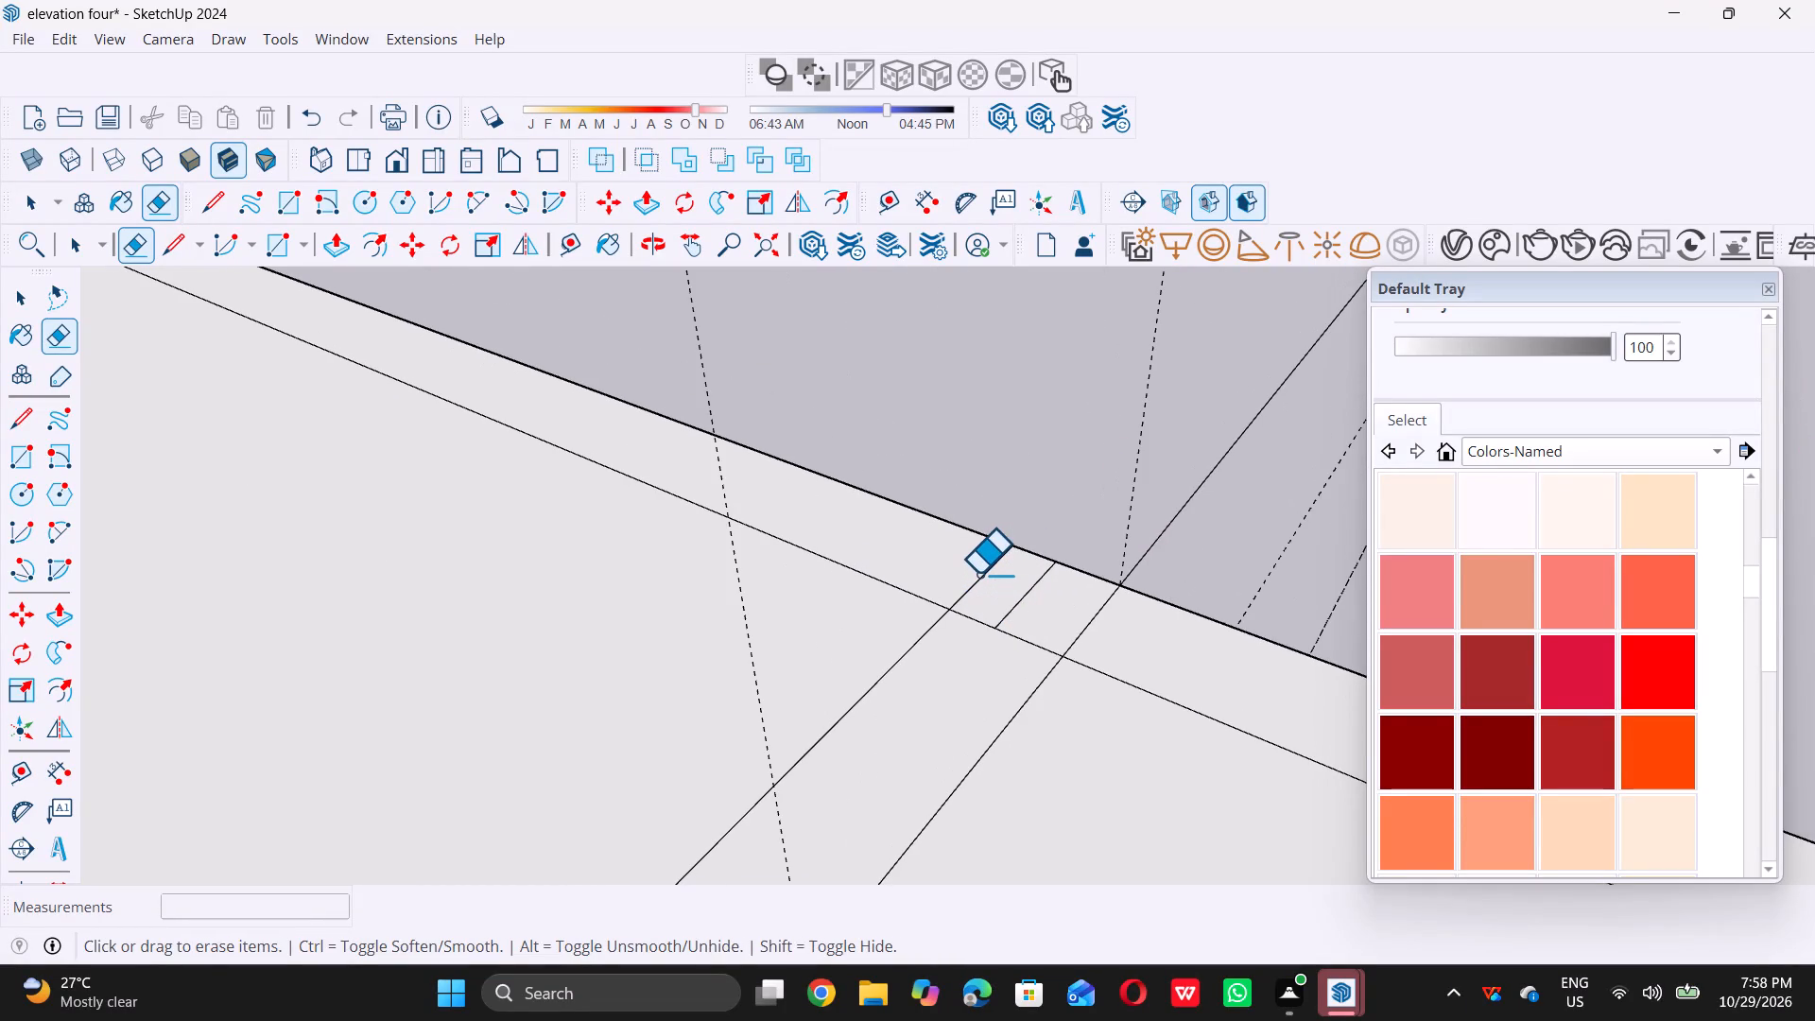
double_click(980, 574)
double_click(1015, 606)
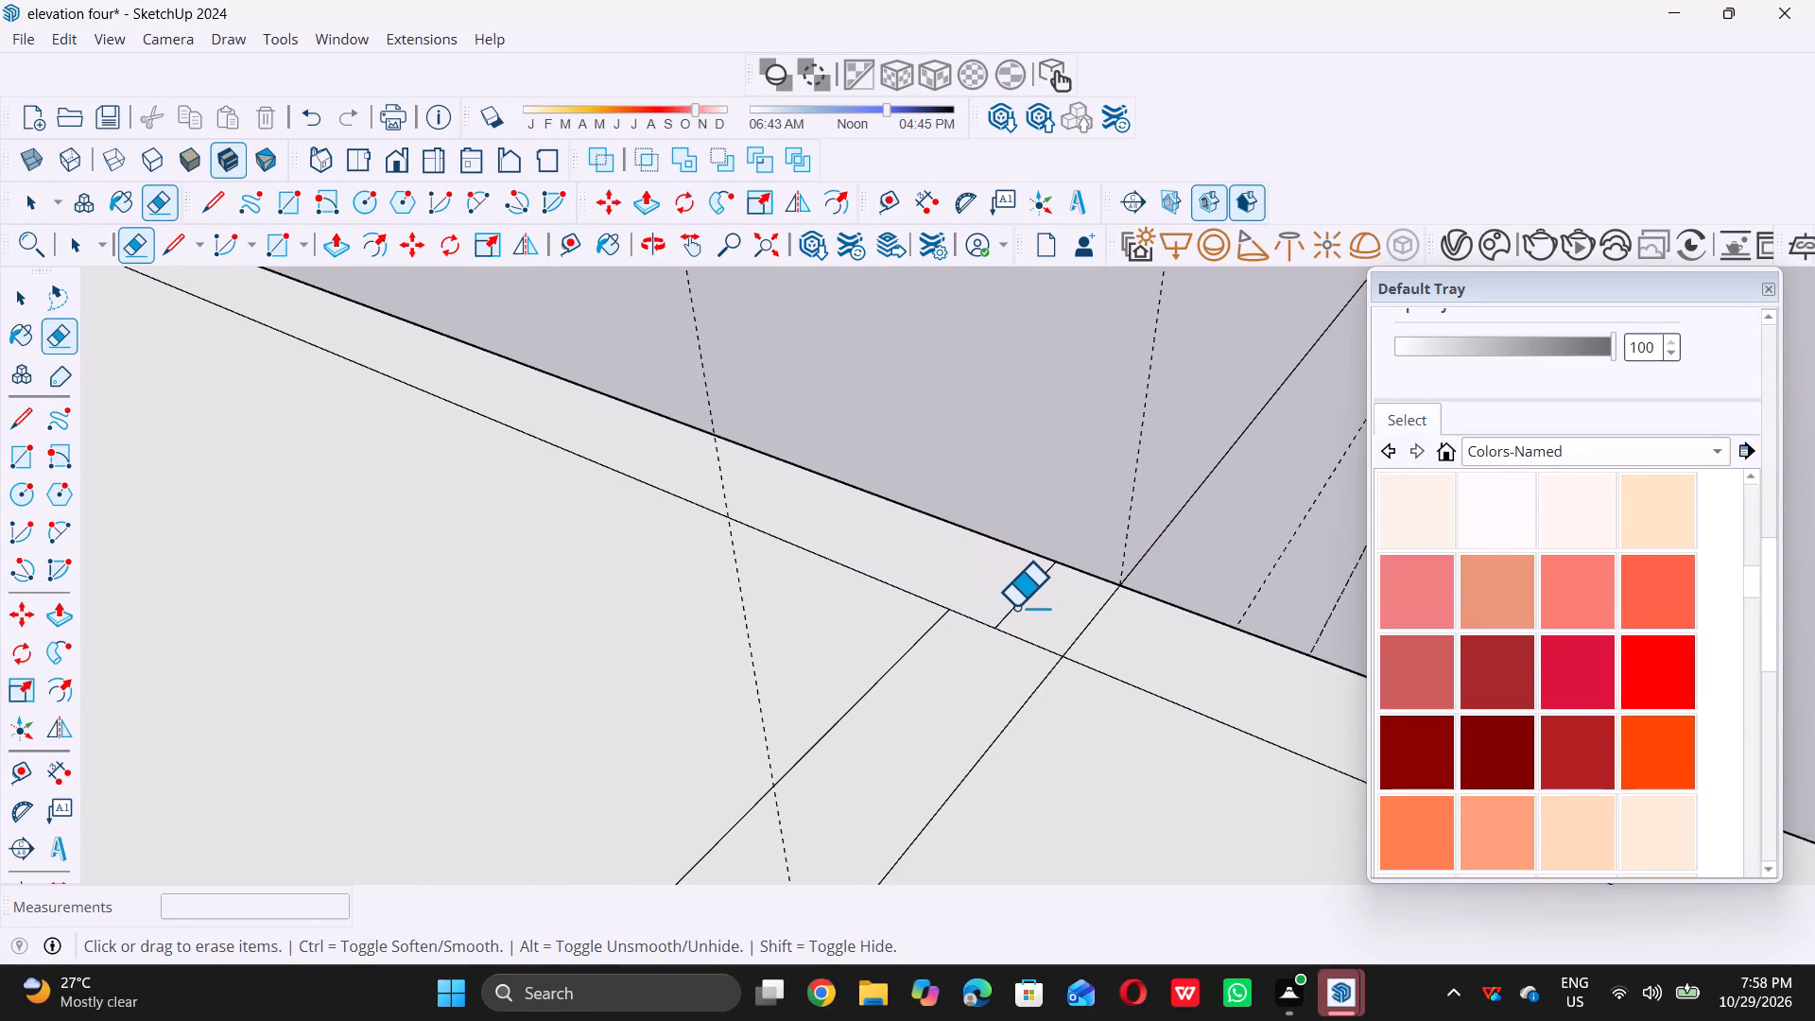
double_click(1005, 630)
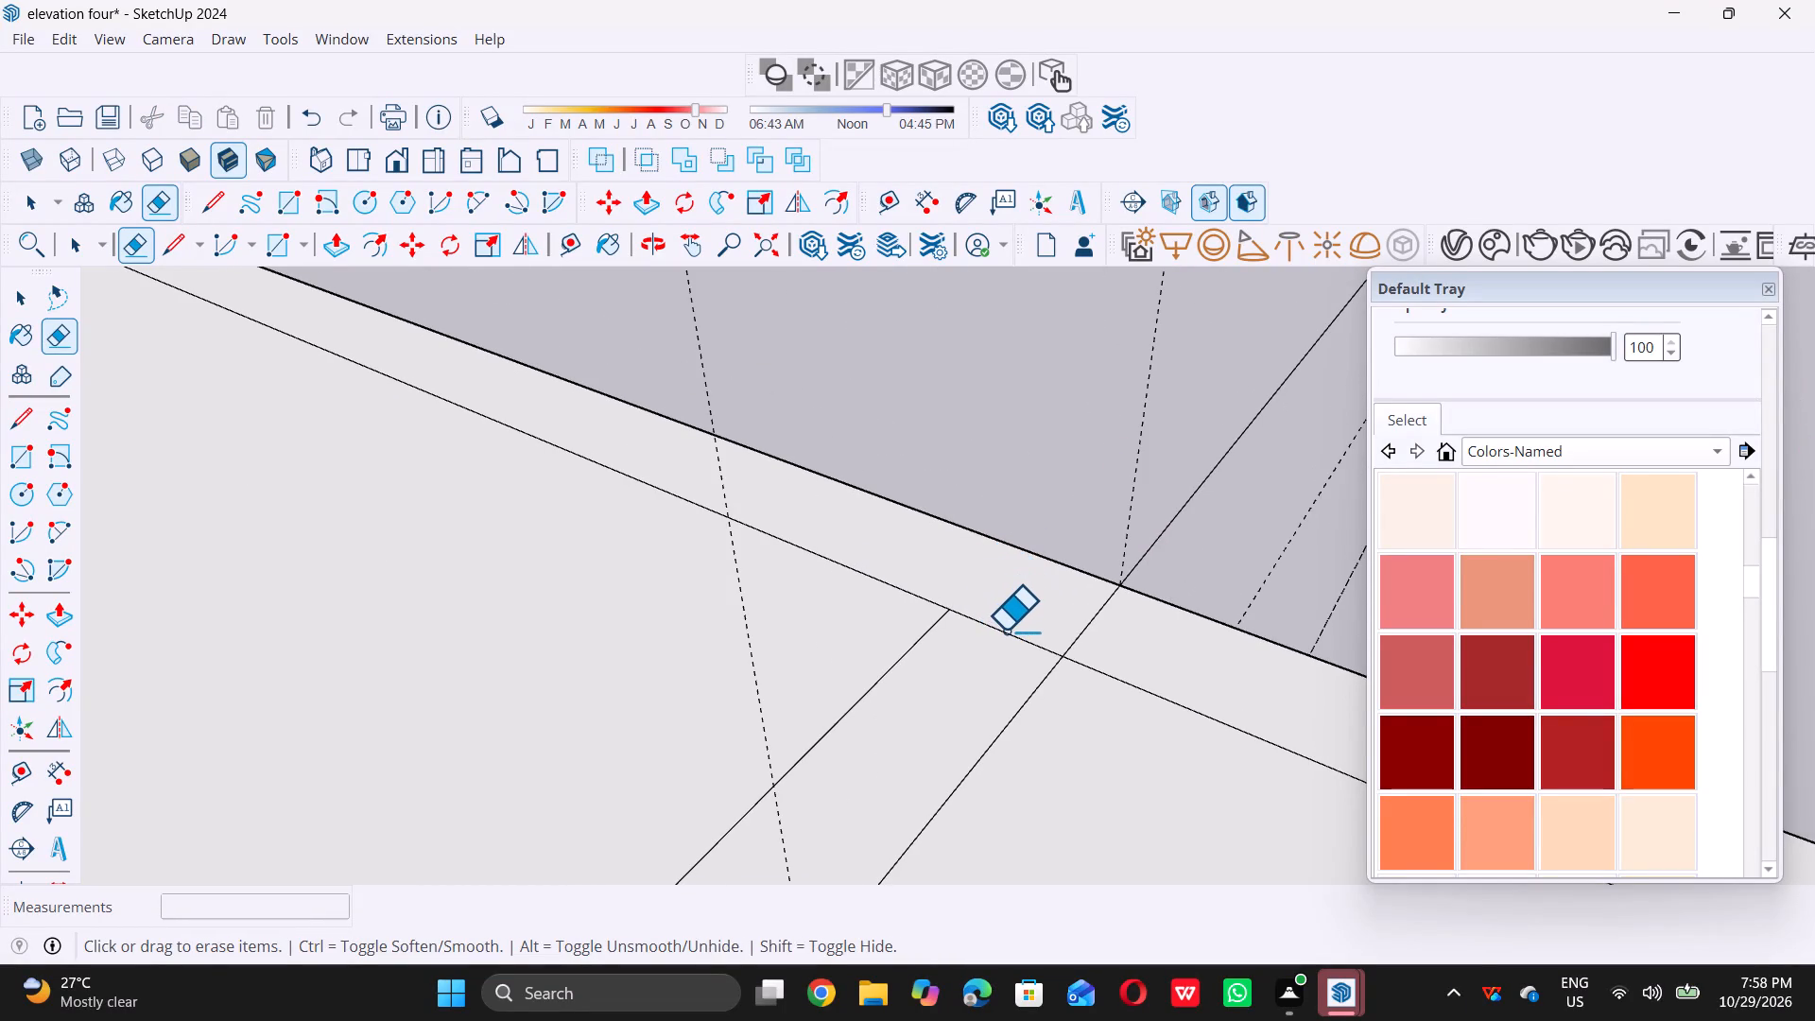
scroll(1070, 604, "down", 20)
key("space")
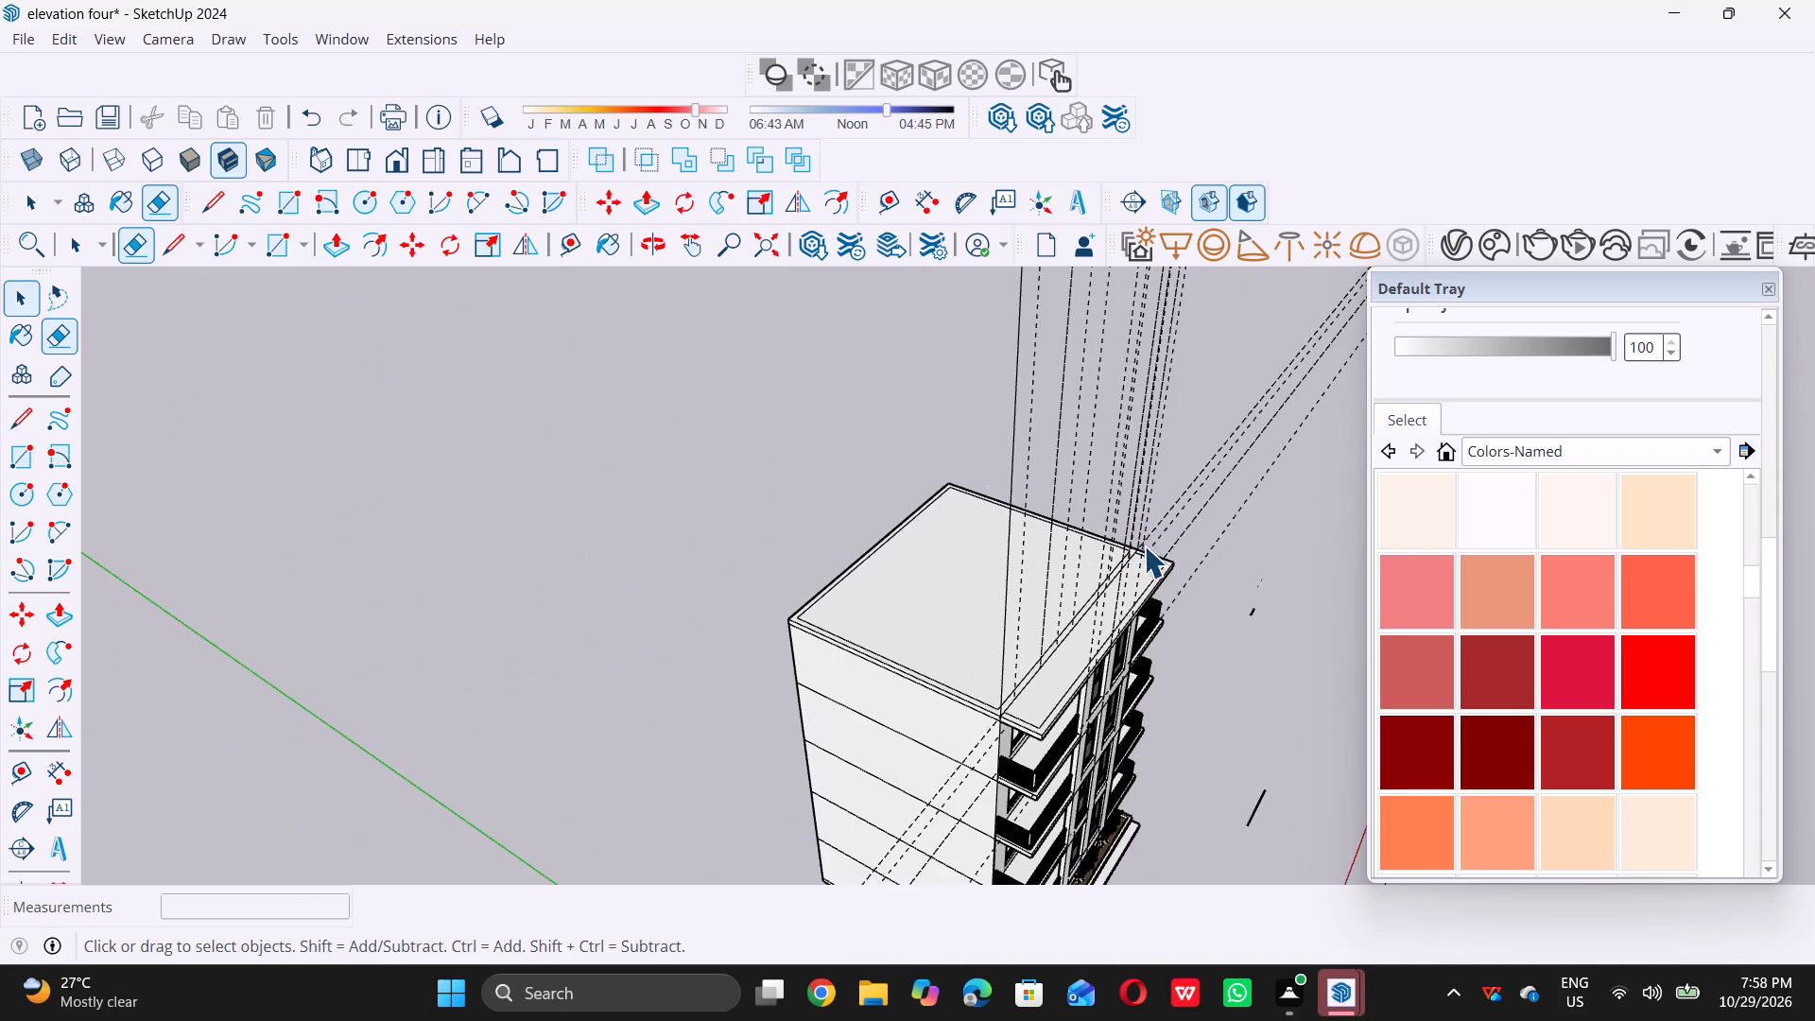
Push/Pull the connected 9" wall strip on the roof slab up 10'.
scroll(1119, 556, "down", 5)
scroll(996, 615, "up", 11)
scroll(753, 528, "down", 7)
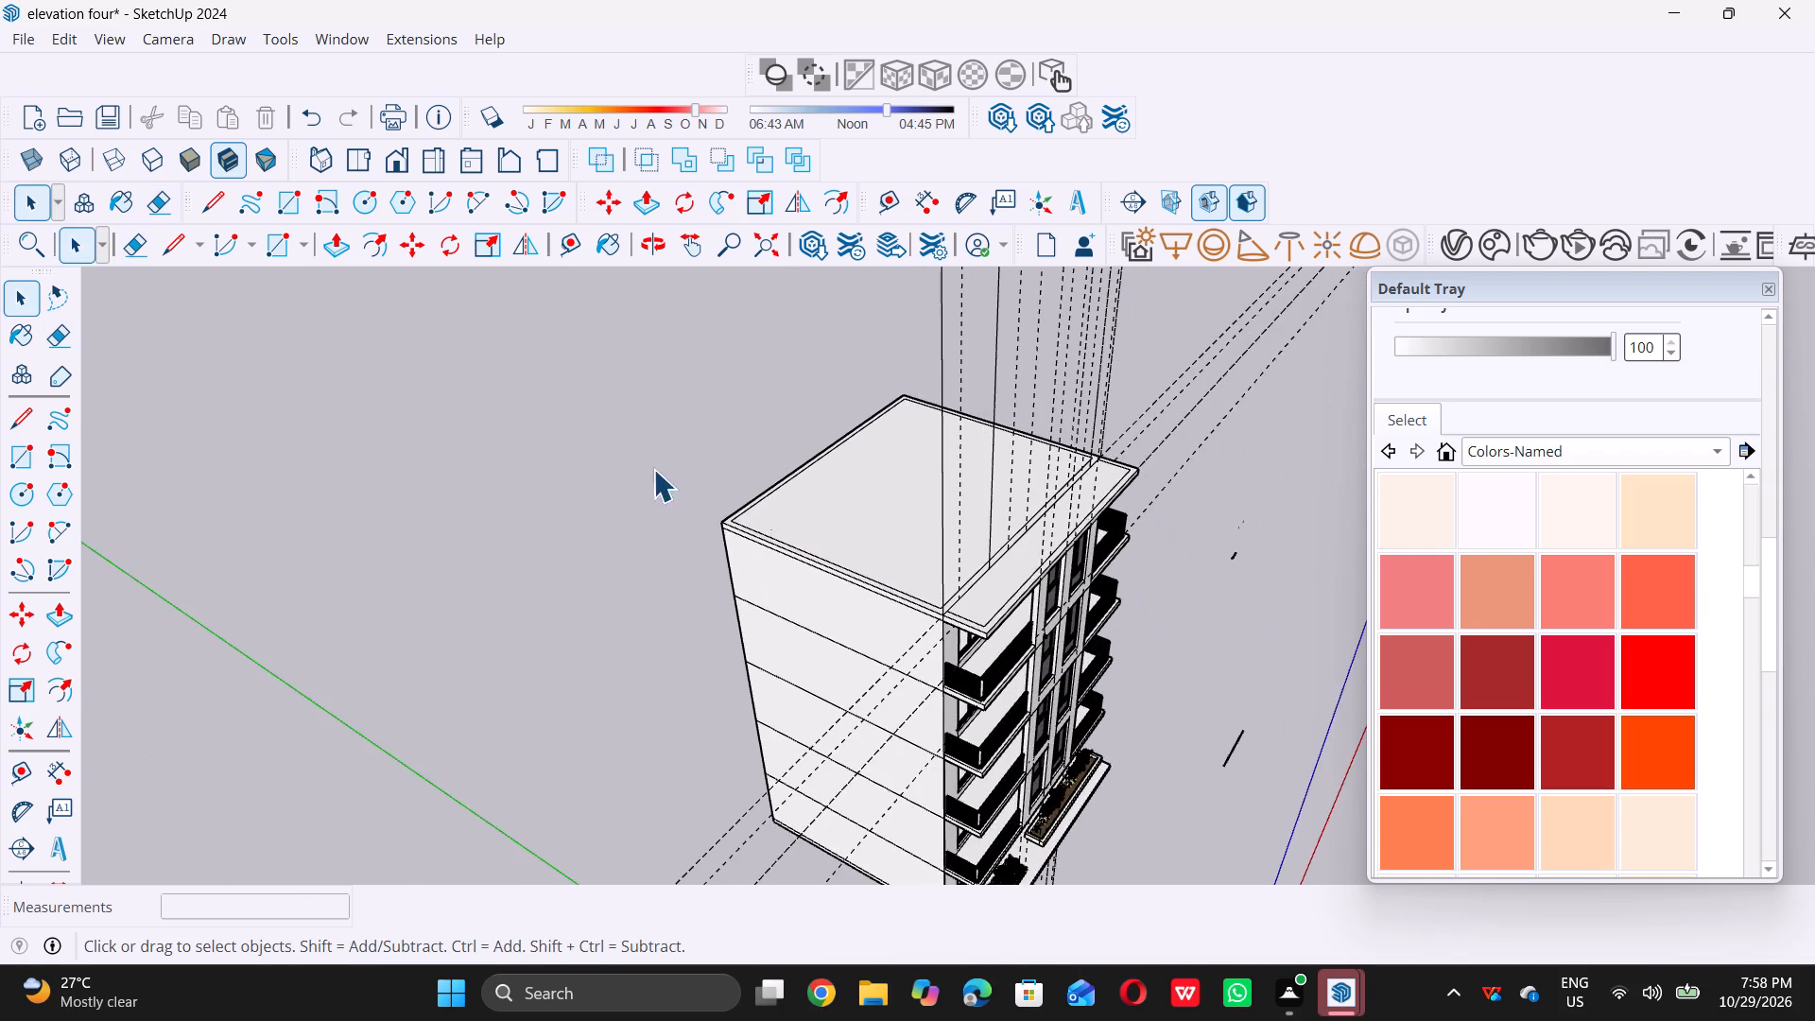
scroll(914, 589, "up", 6)
scroll(944, 591, "up", 17)
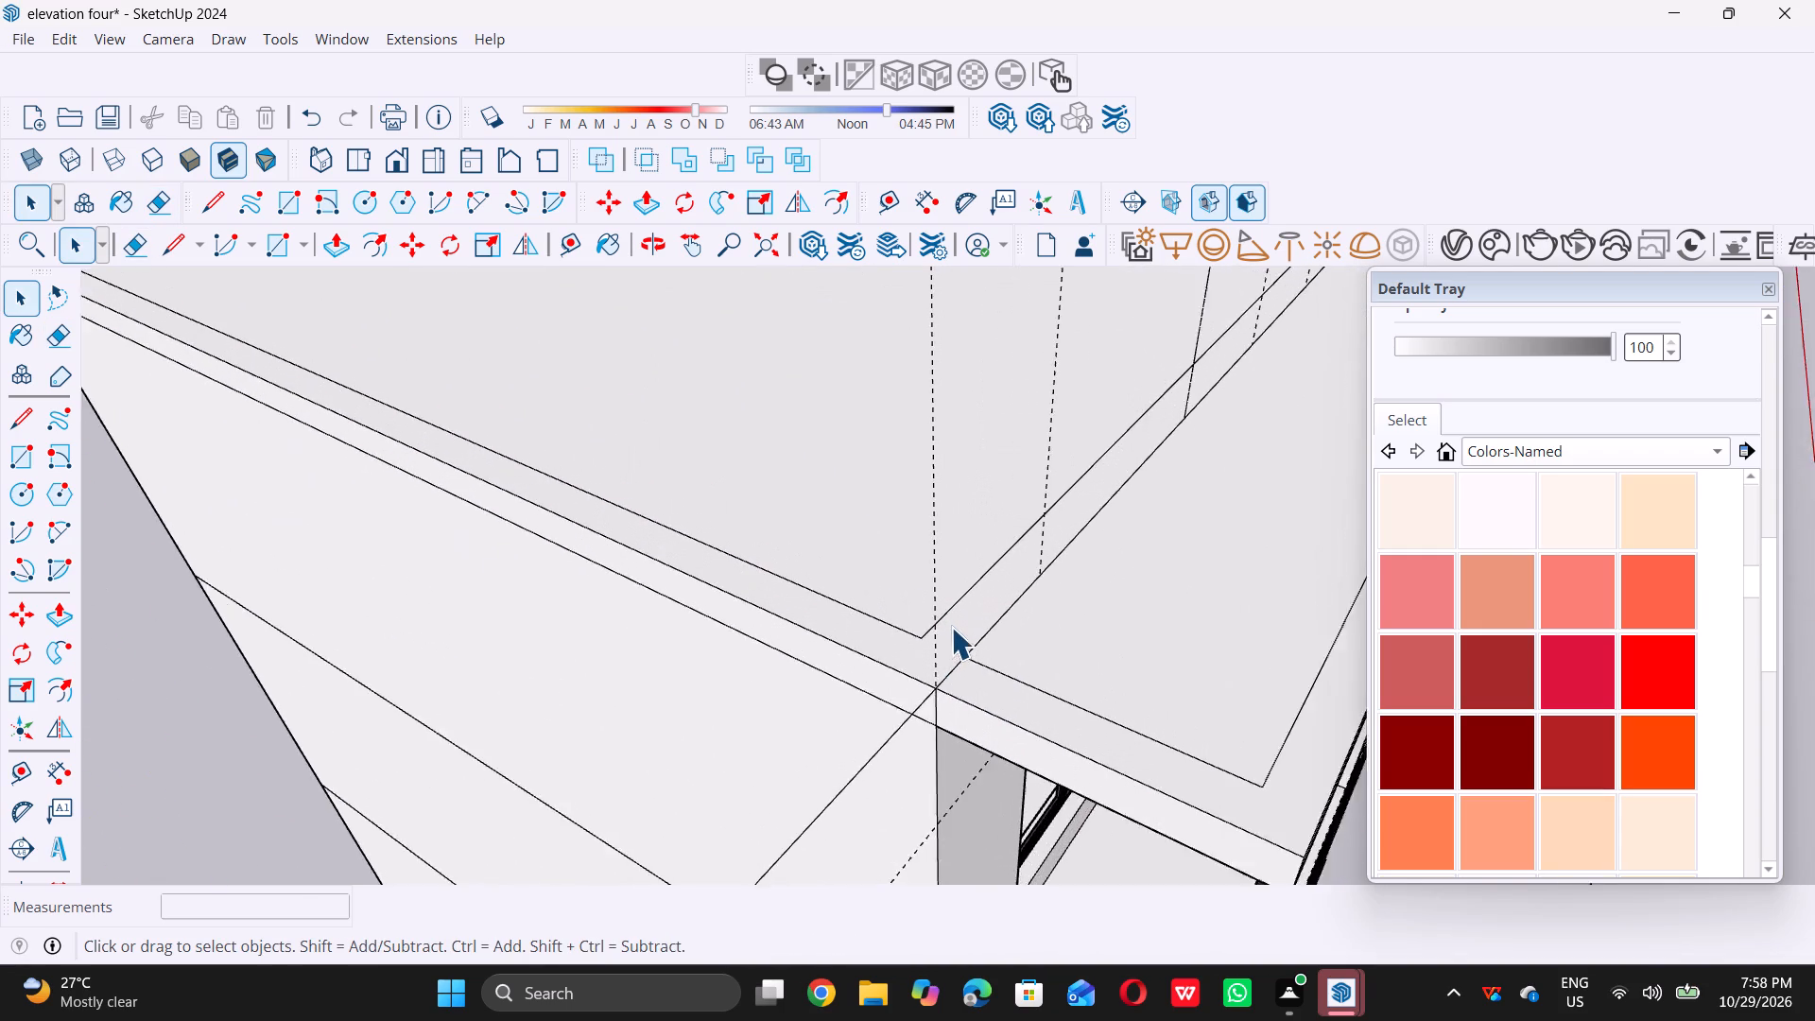
scroll(951, 627, "up", 2)
left_click(951, 633)
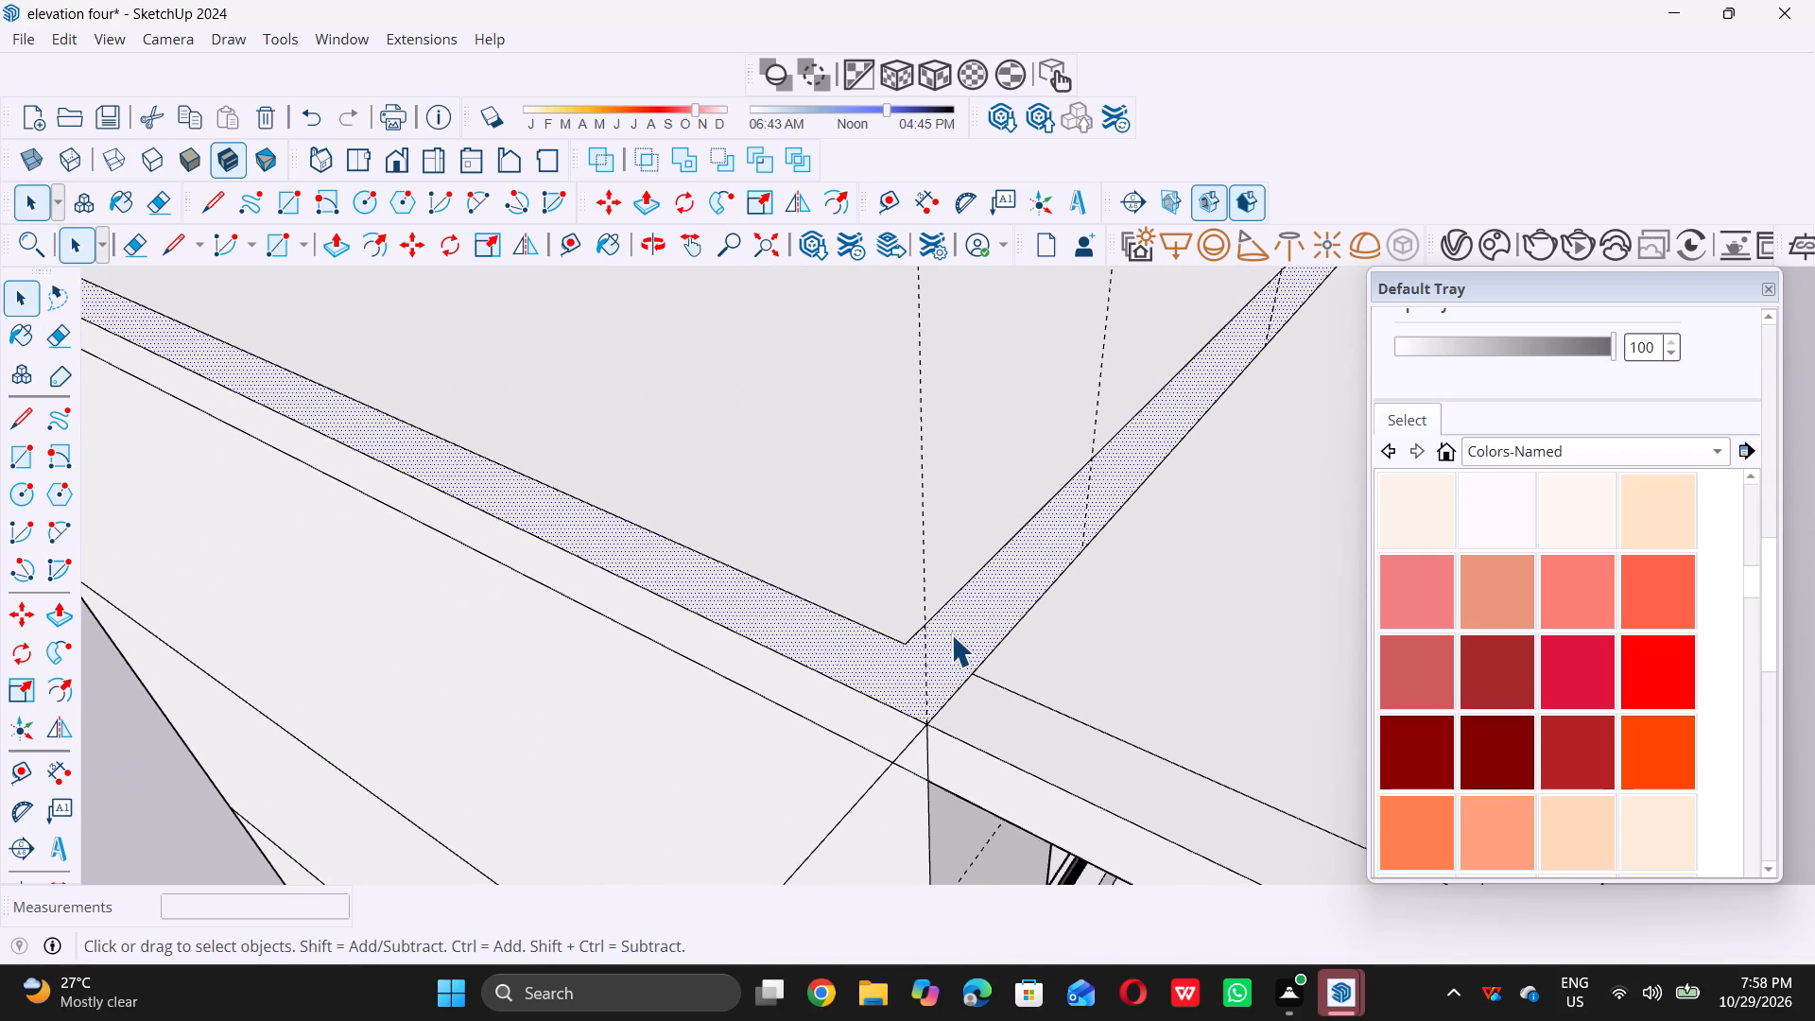
key("p")
left_click(951, 634)
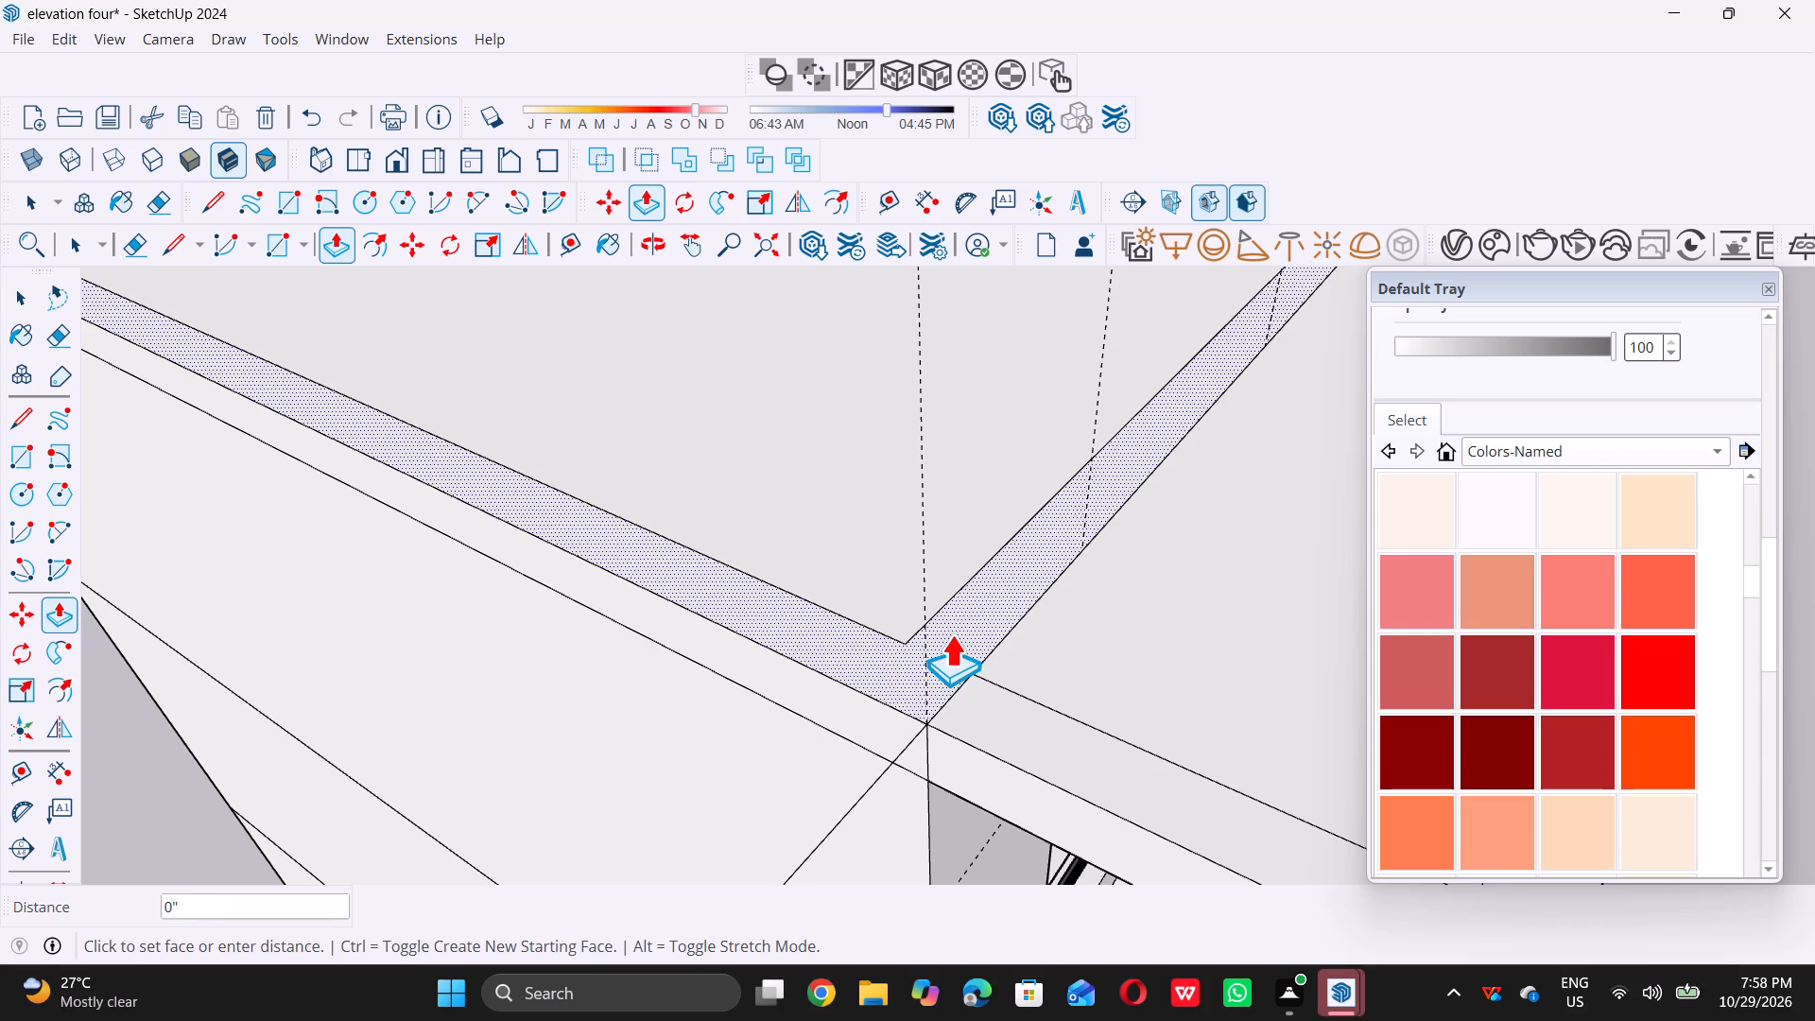
type("10")
key("apostrophe")
key("Return")
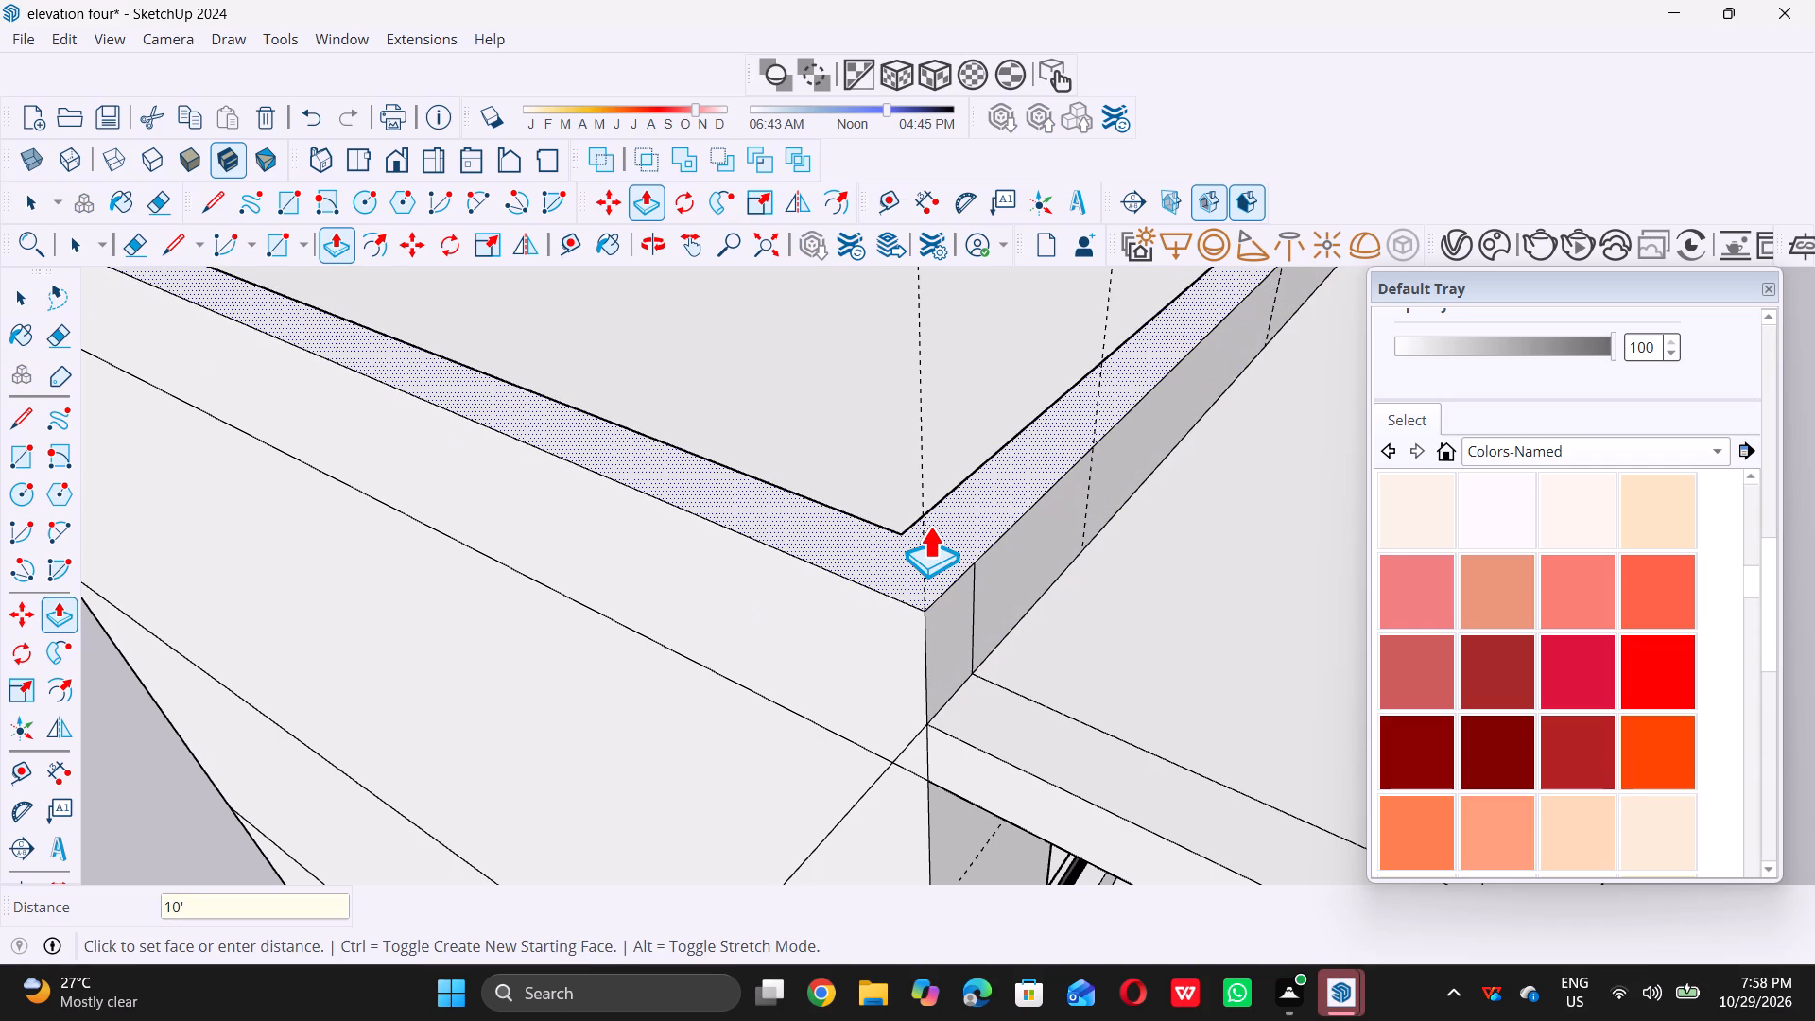
key("space")
Erase the vertical seam lines near both ends of the new roof-level front wall.
scroll(954, 604, "down", 8)
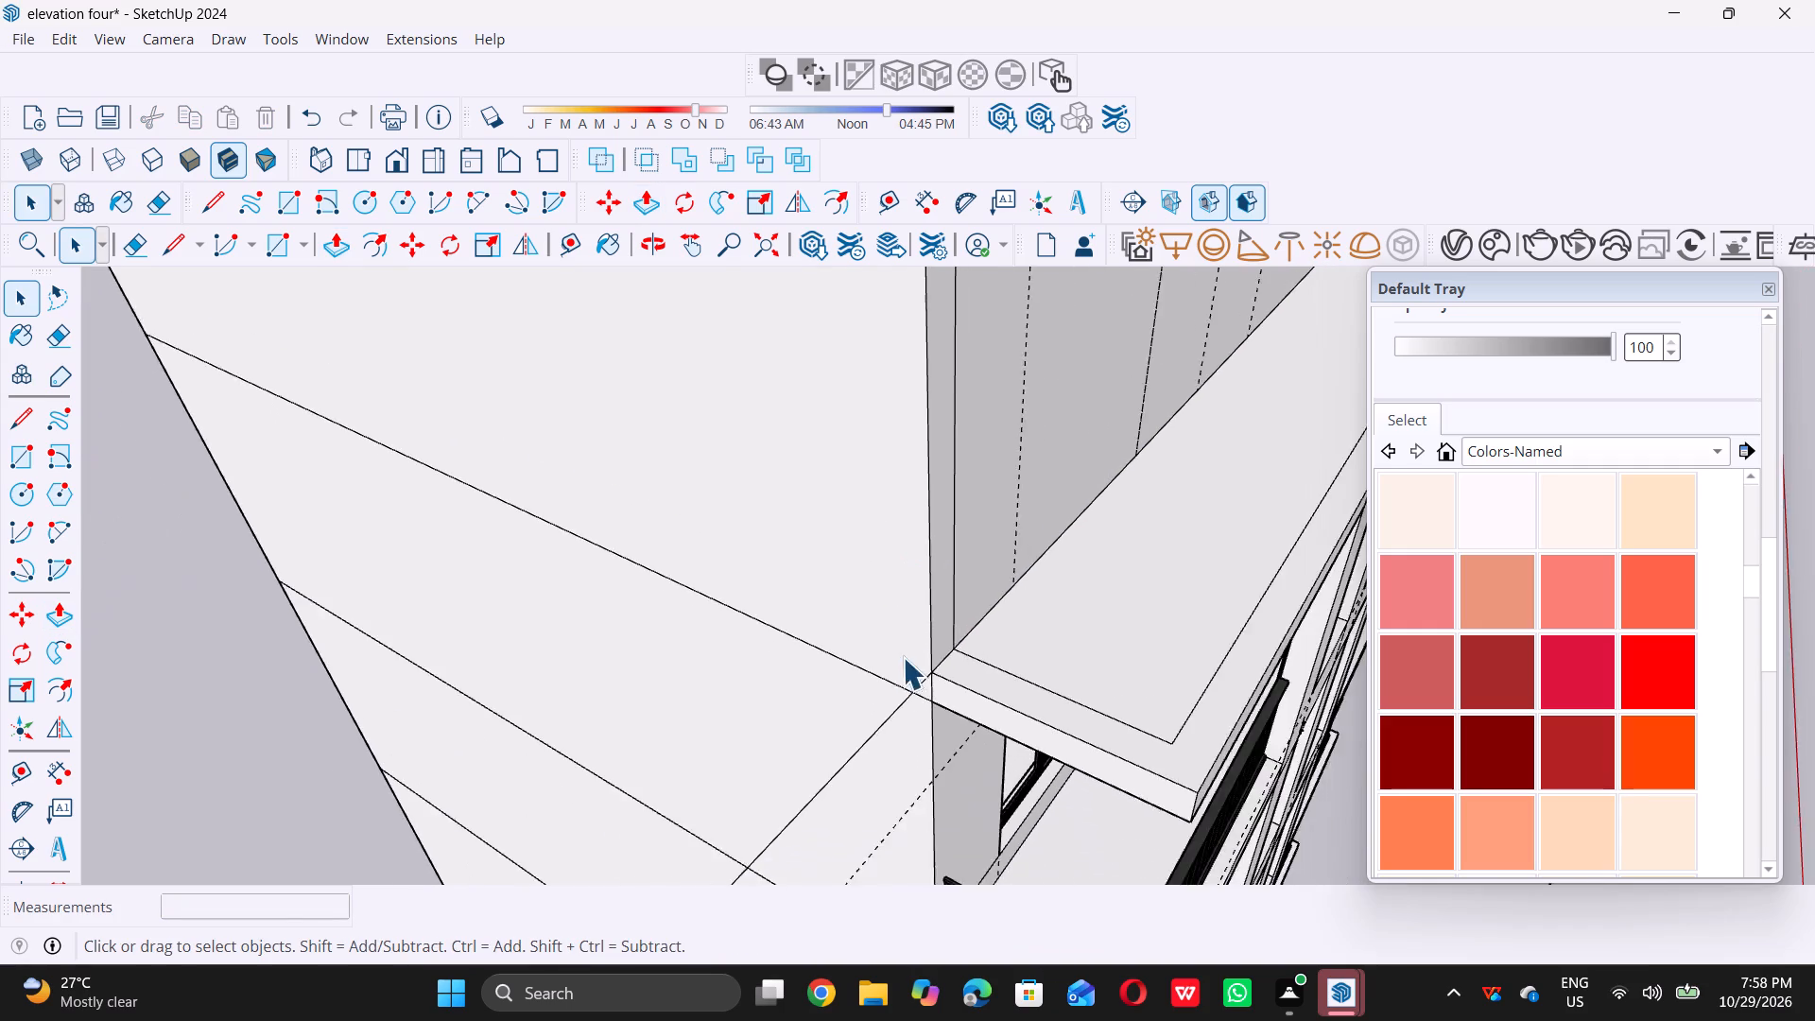
scroll(903, 657, "down", 15)
scroll(937, 721, "down", 7)
middle_click_drag(974, 717, 874, 615)
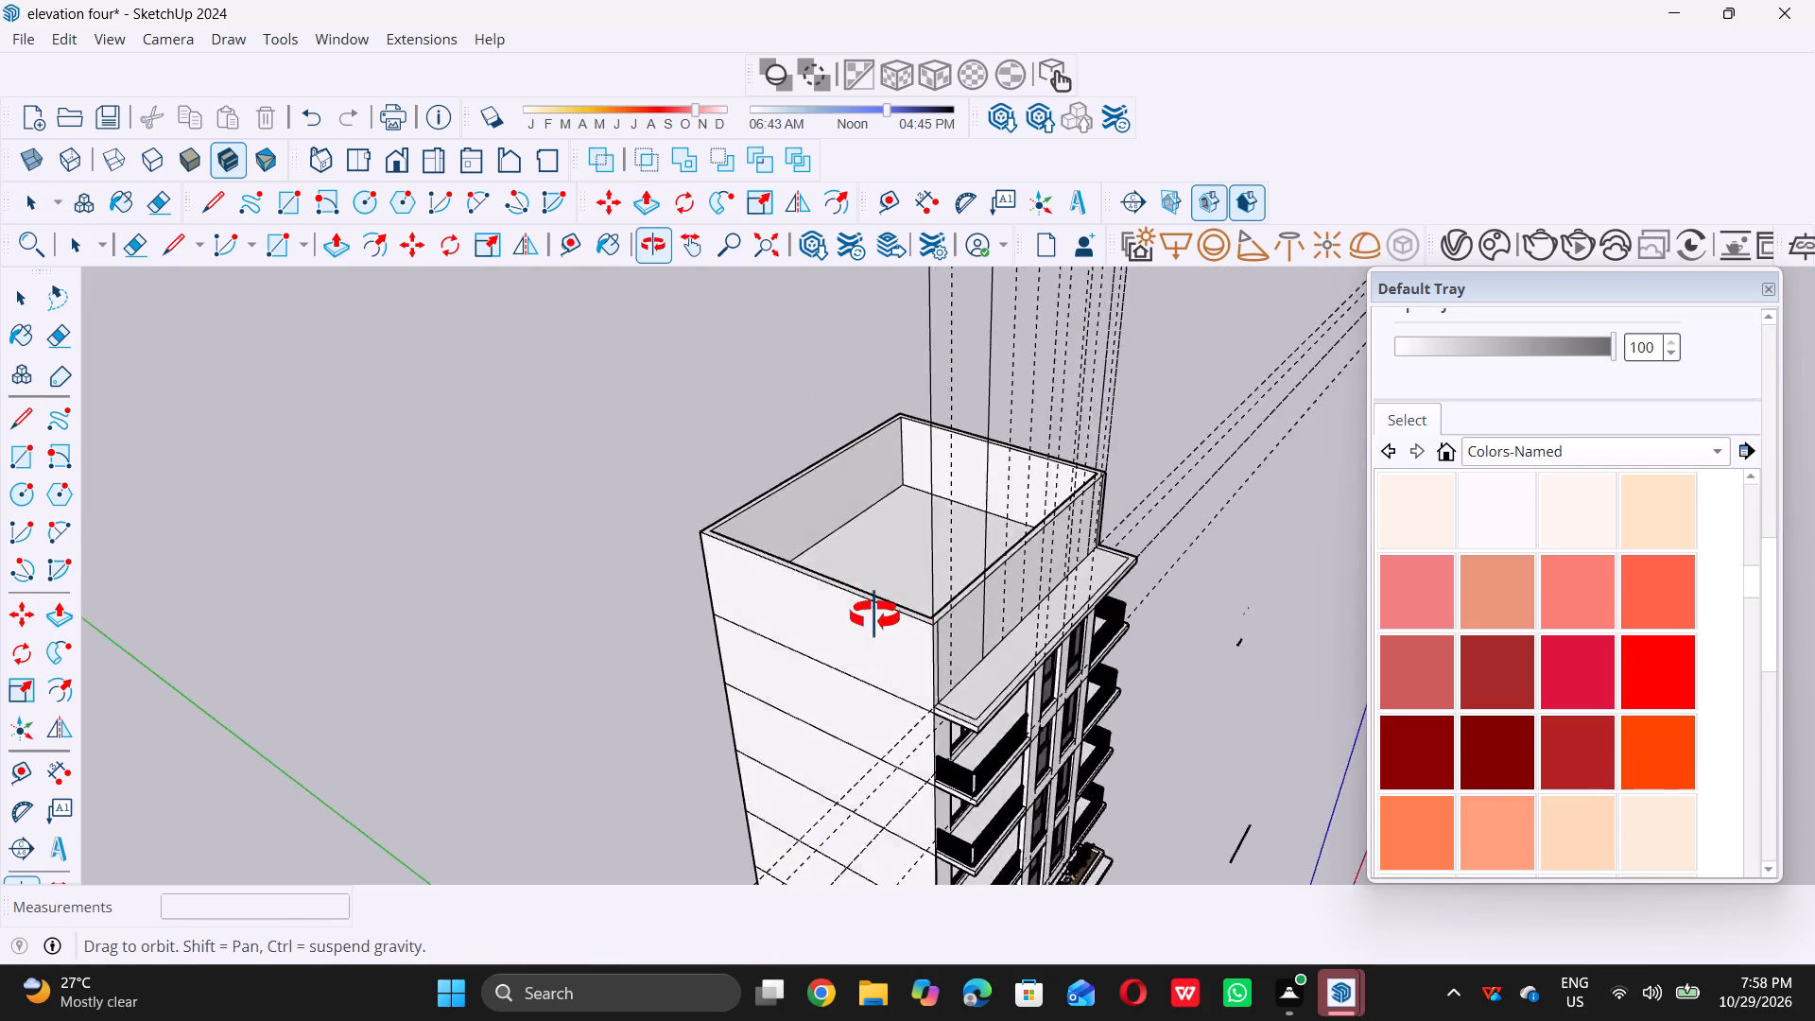
middle_click_drag(874, 615, 821, 594)
scroll(827, 597, "up", 7)
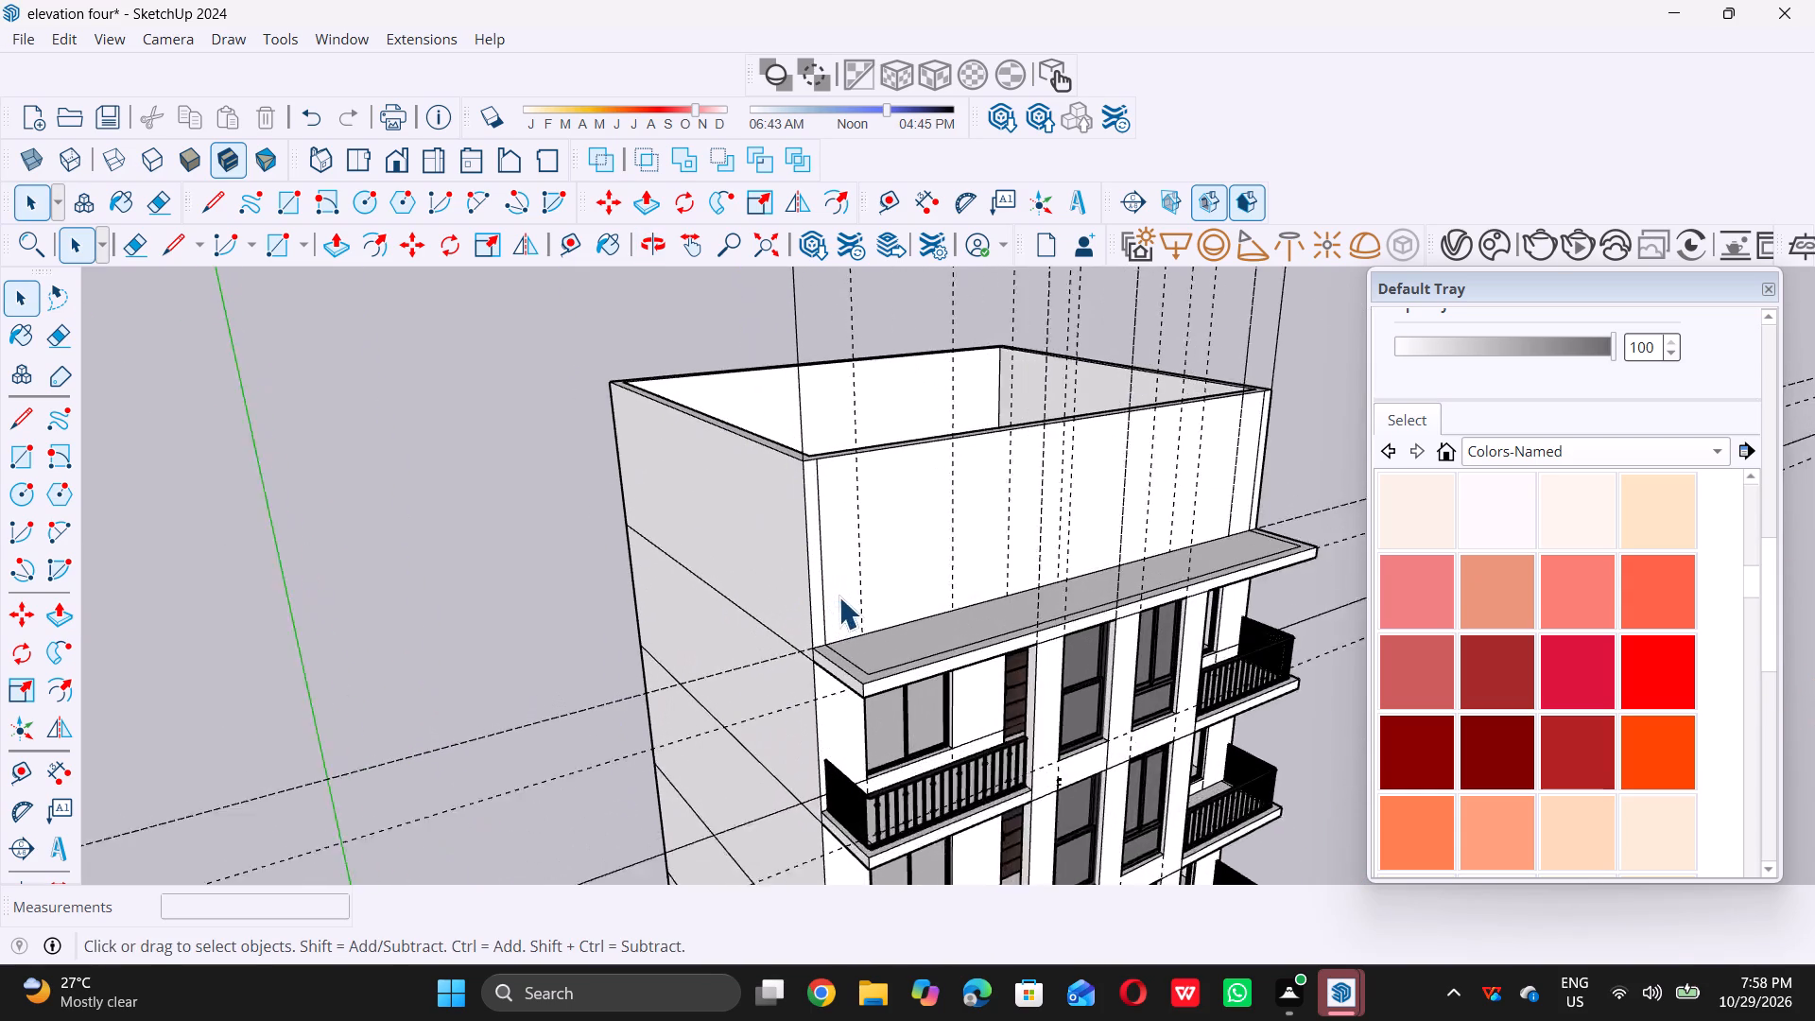
scroll(841, 540, "up", 5)
key("e")
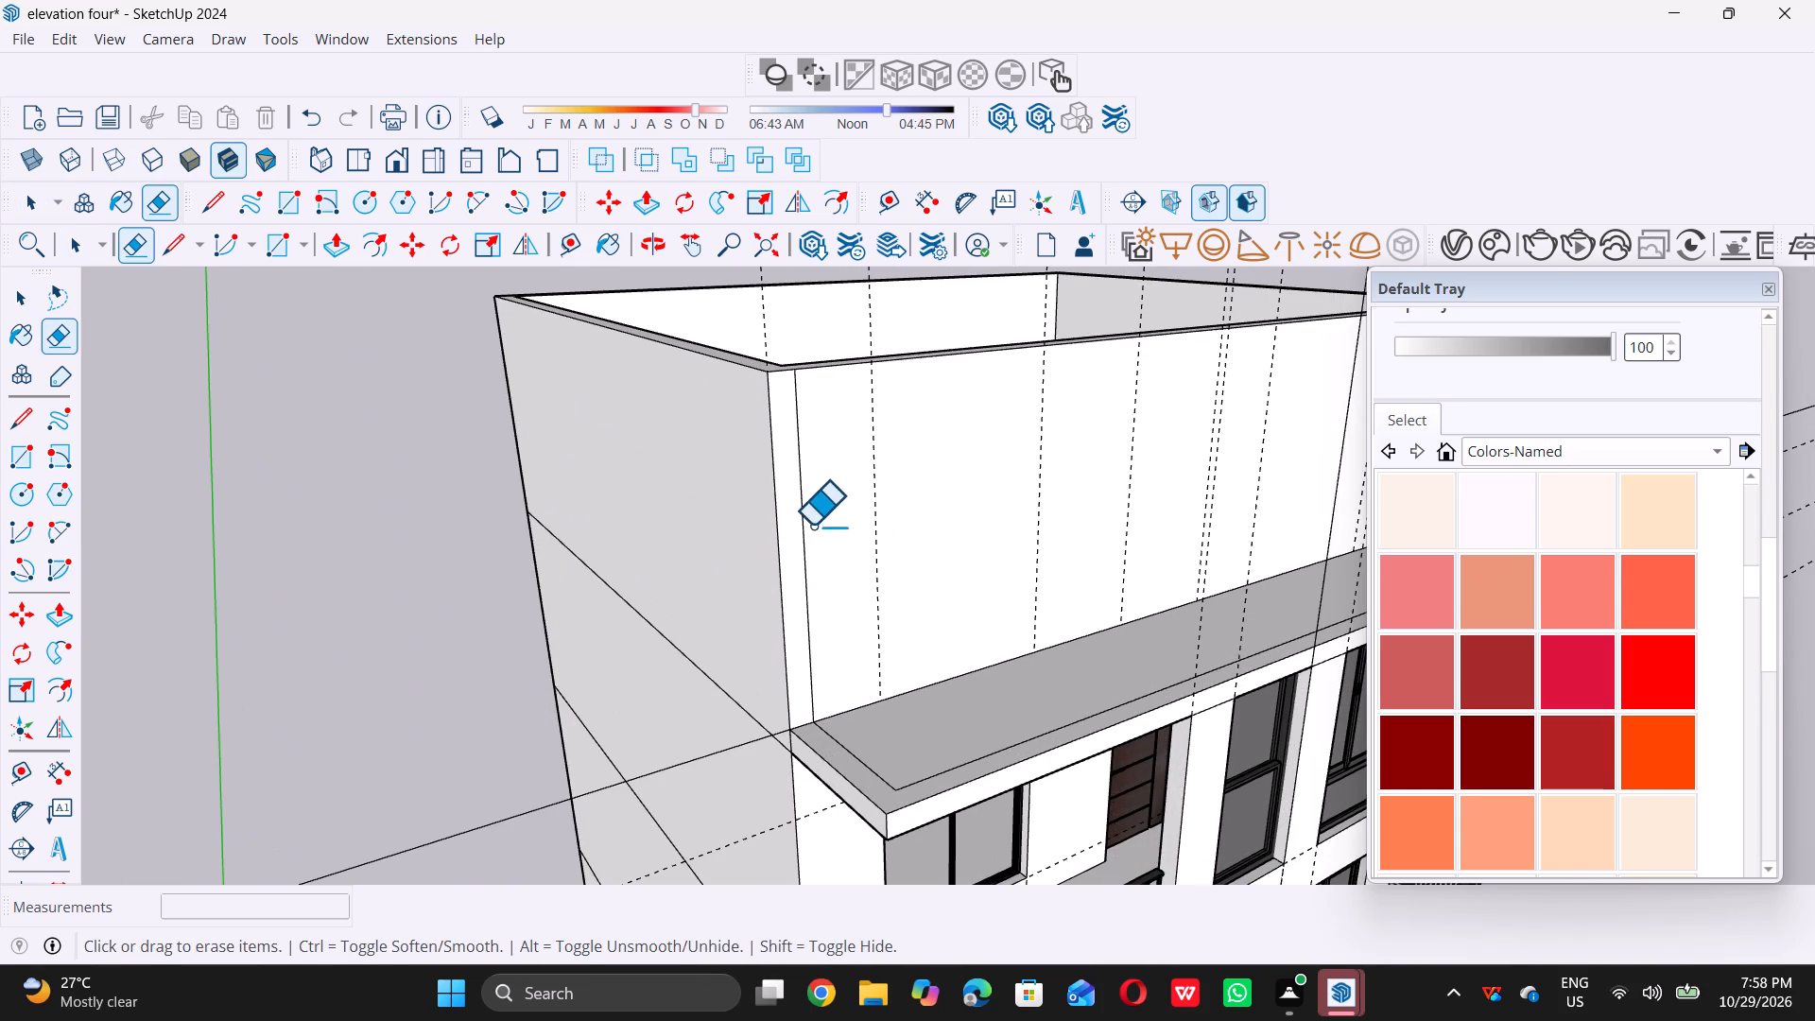
scroll(800, 537, "up", 7)
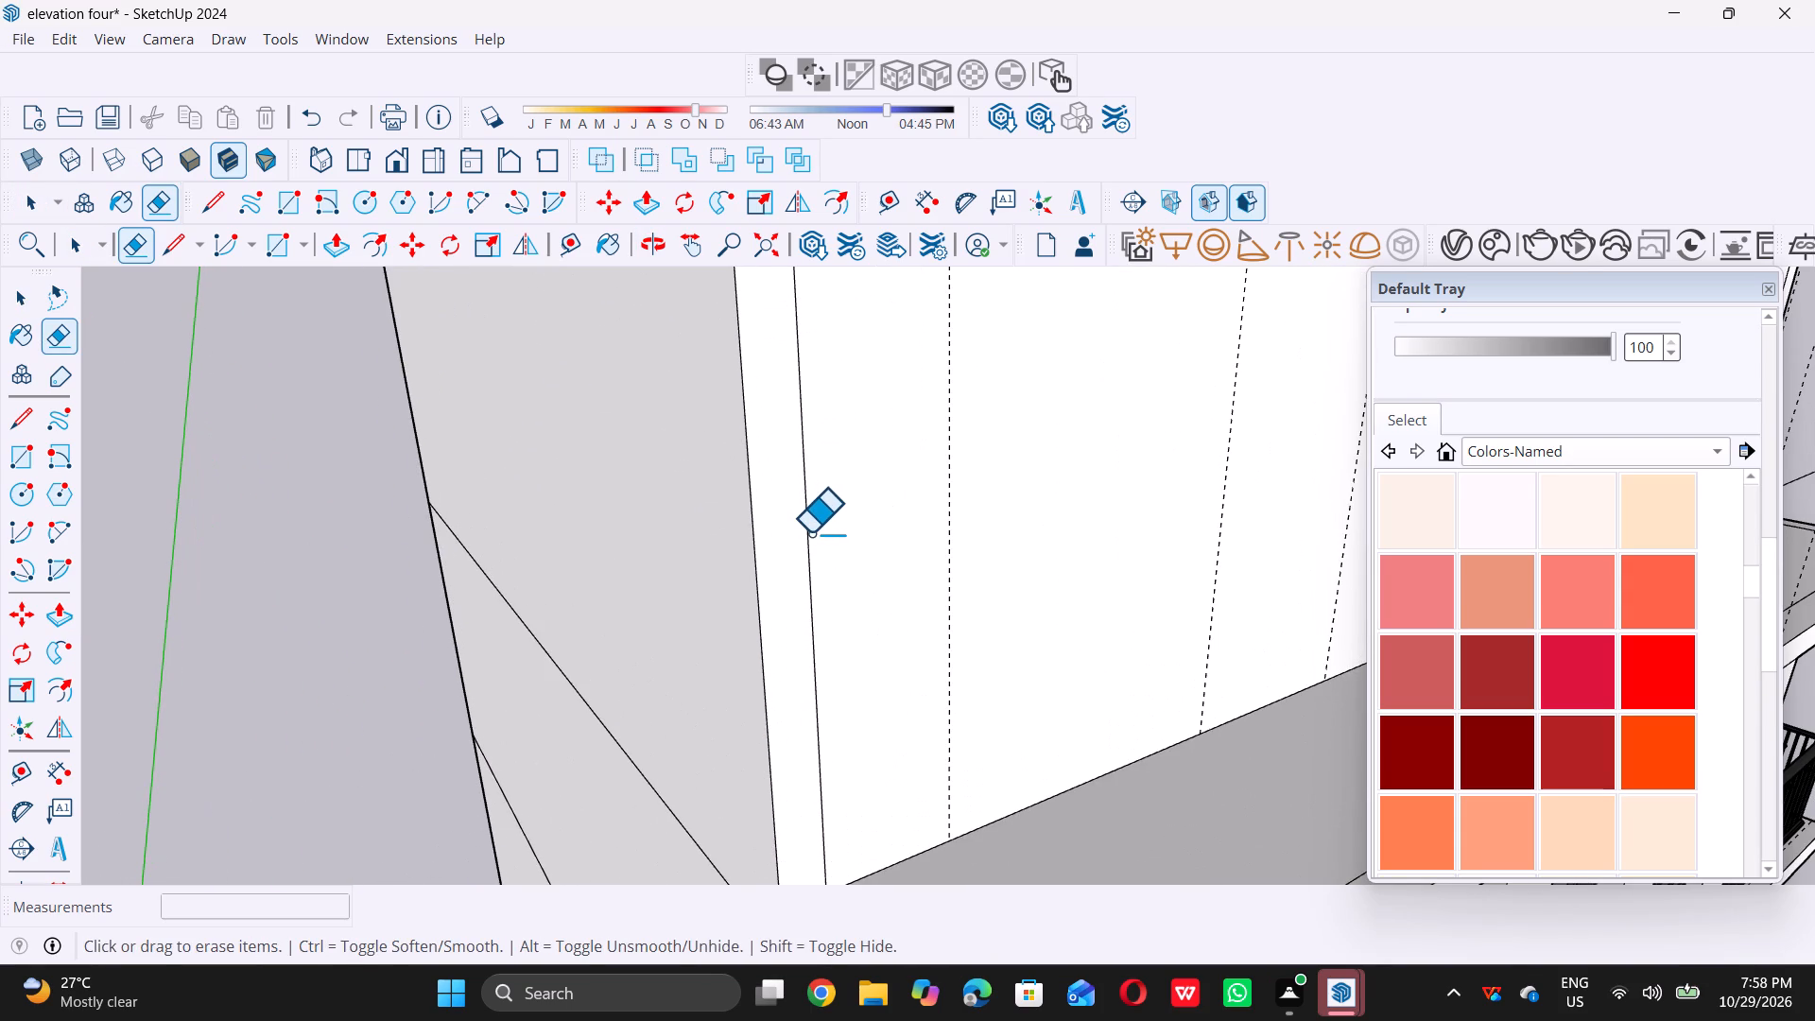
double_click(806, 530)
scroll(790, 545, "down", 9)
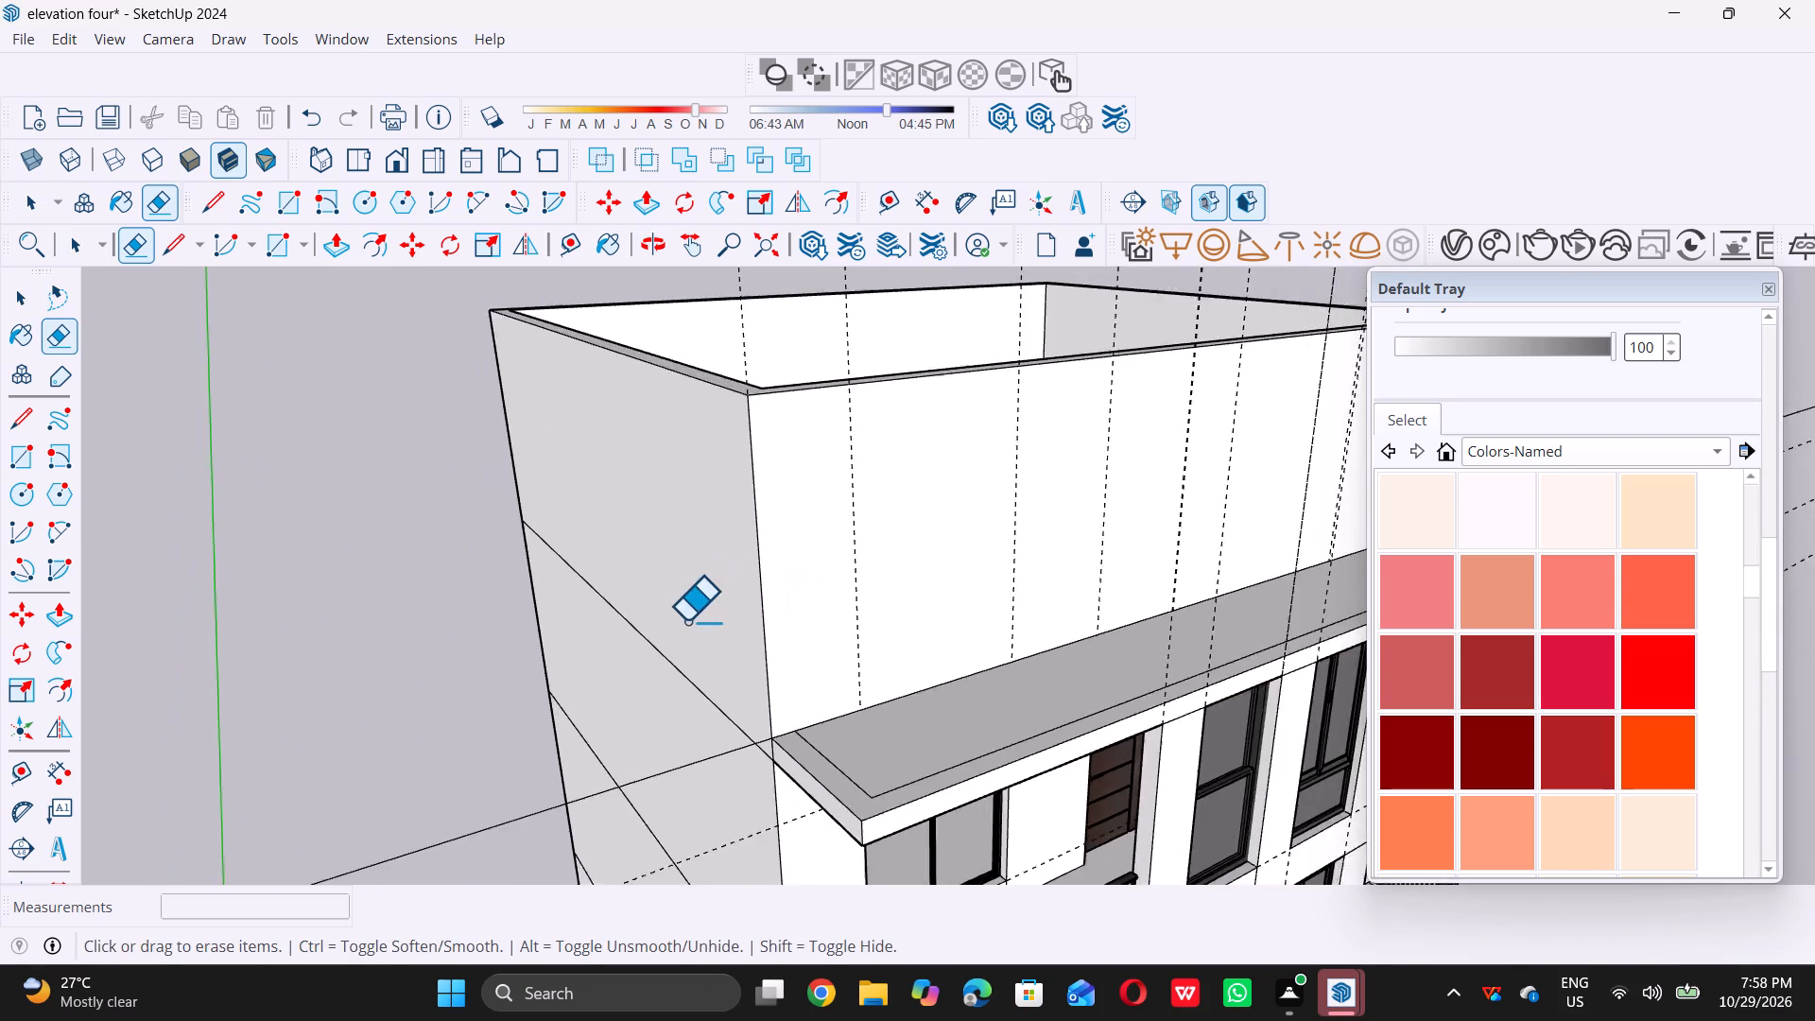
scroll(686, 620, "down", 7)
scroll(1145, 513, "up", 13)
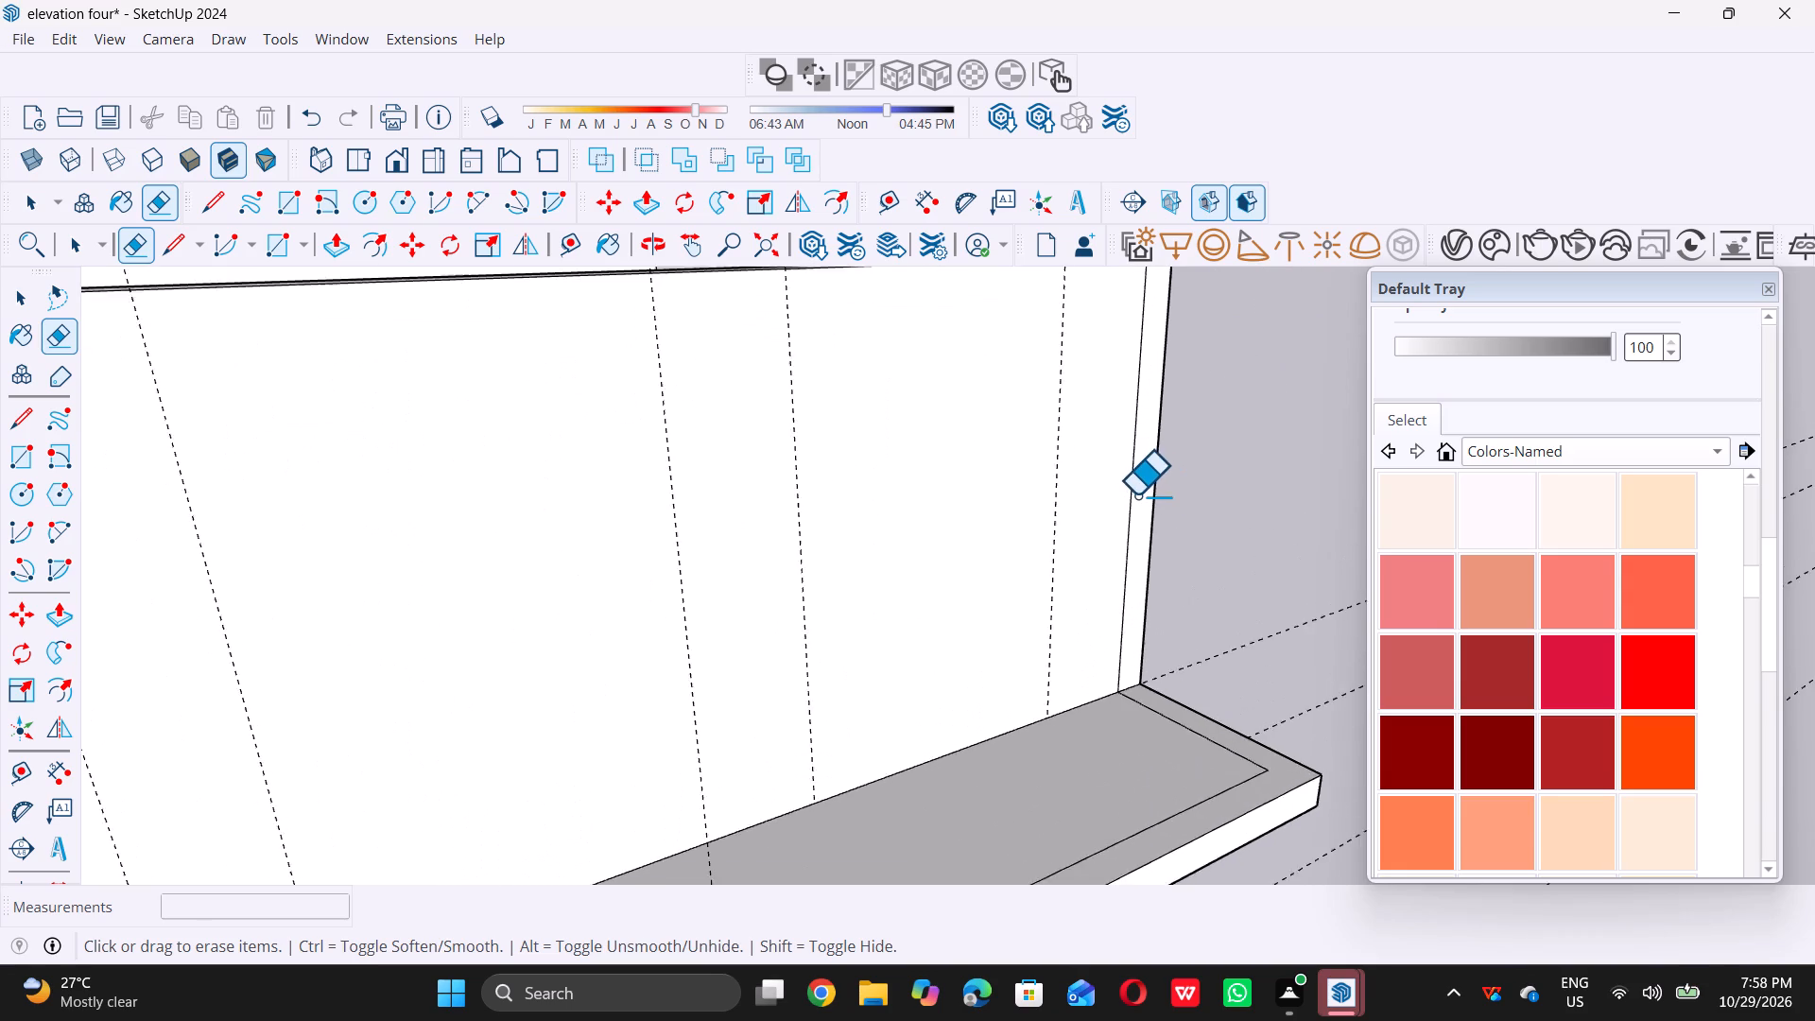
double_click(1128, 484)
scroll(1128, 484, "down", 5)
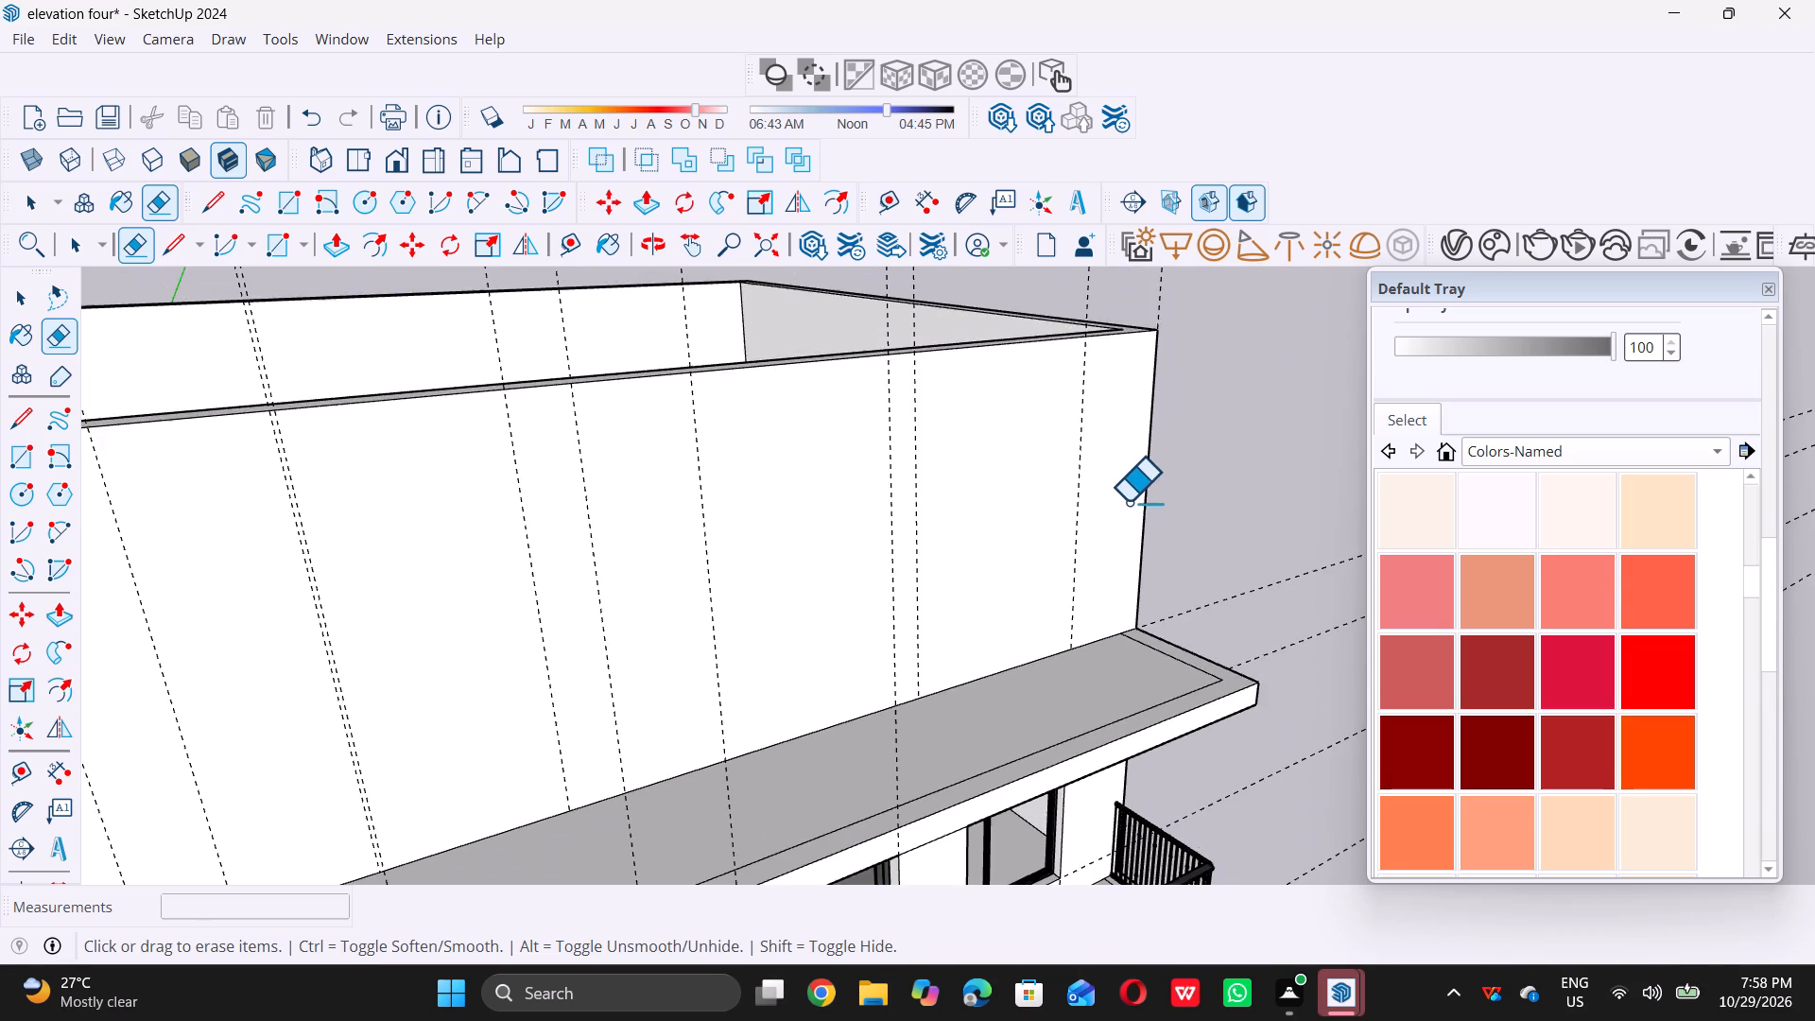
scroll(1132, 513, "down", 12)
key("space")
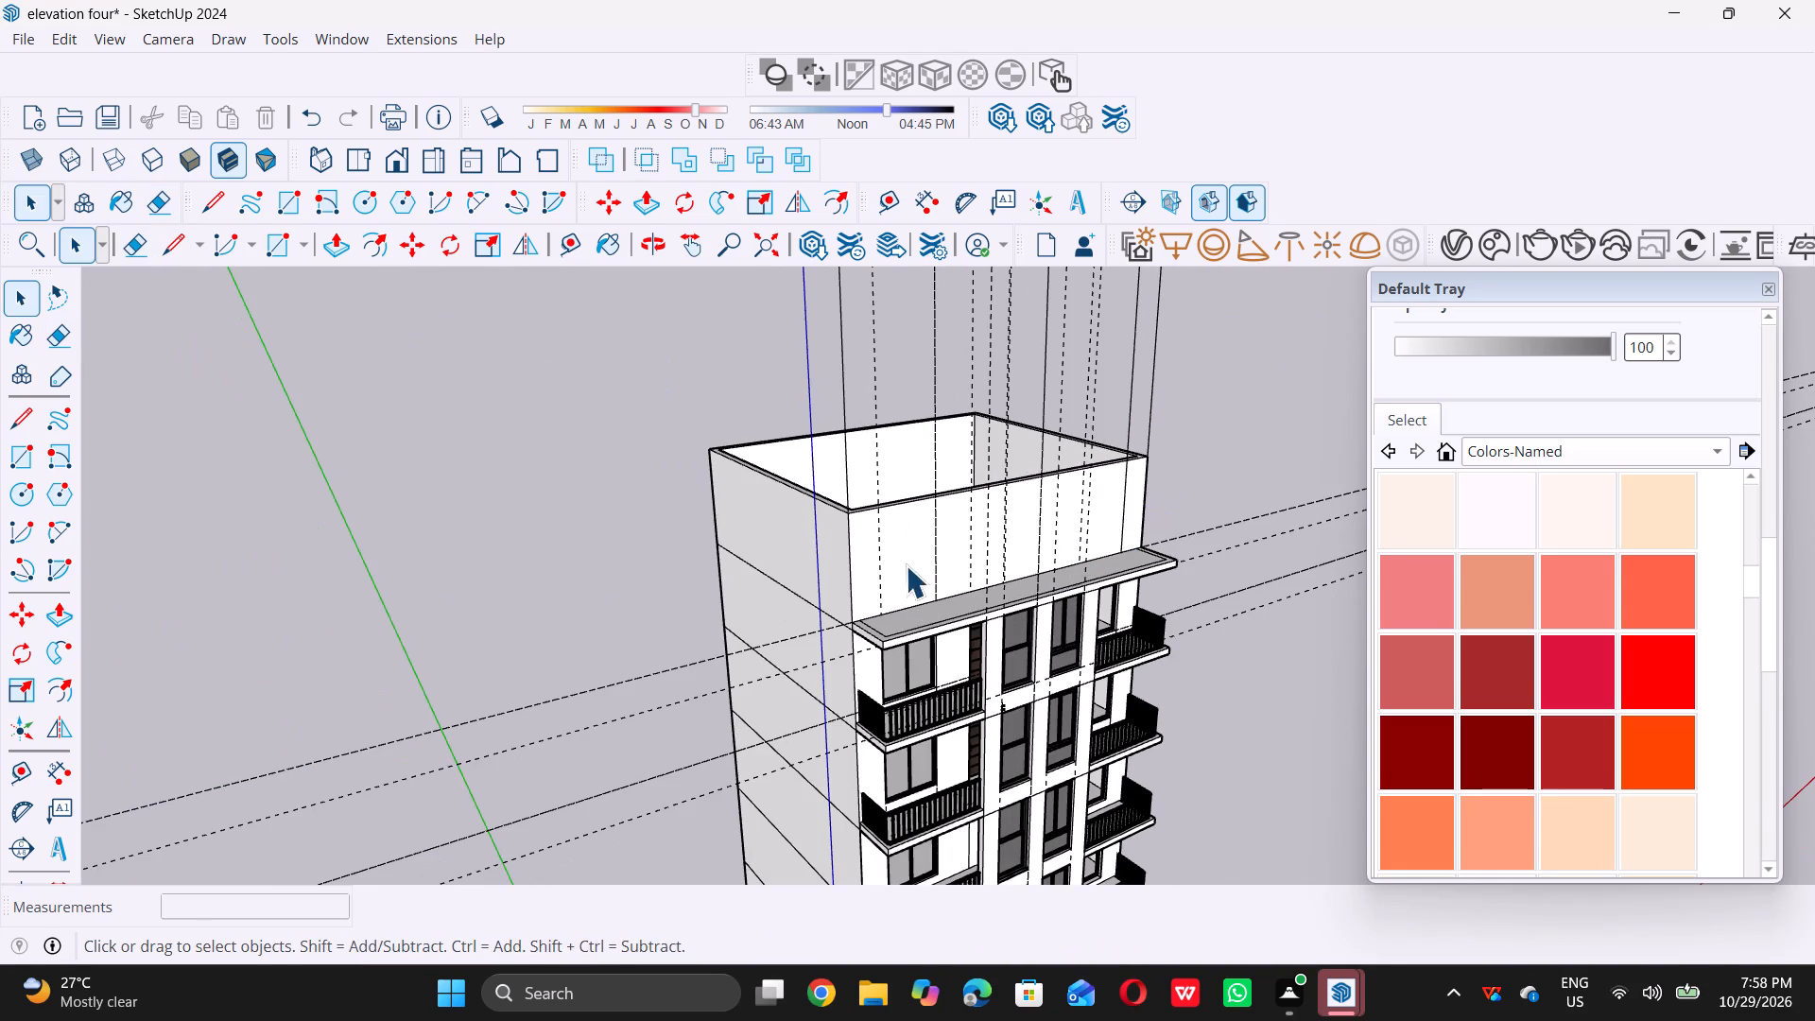
Place a horizontal guide 1' above the wall's base edge on the roof-level front wall.
middle_click_drag(916, 551, 787, 493)
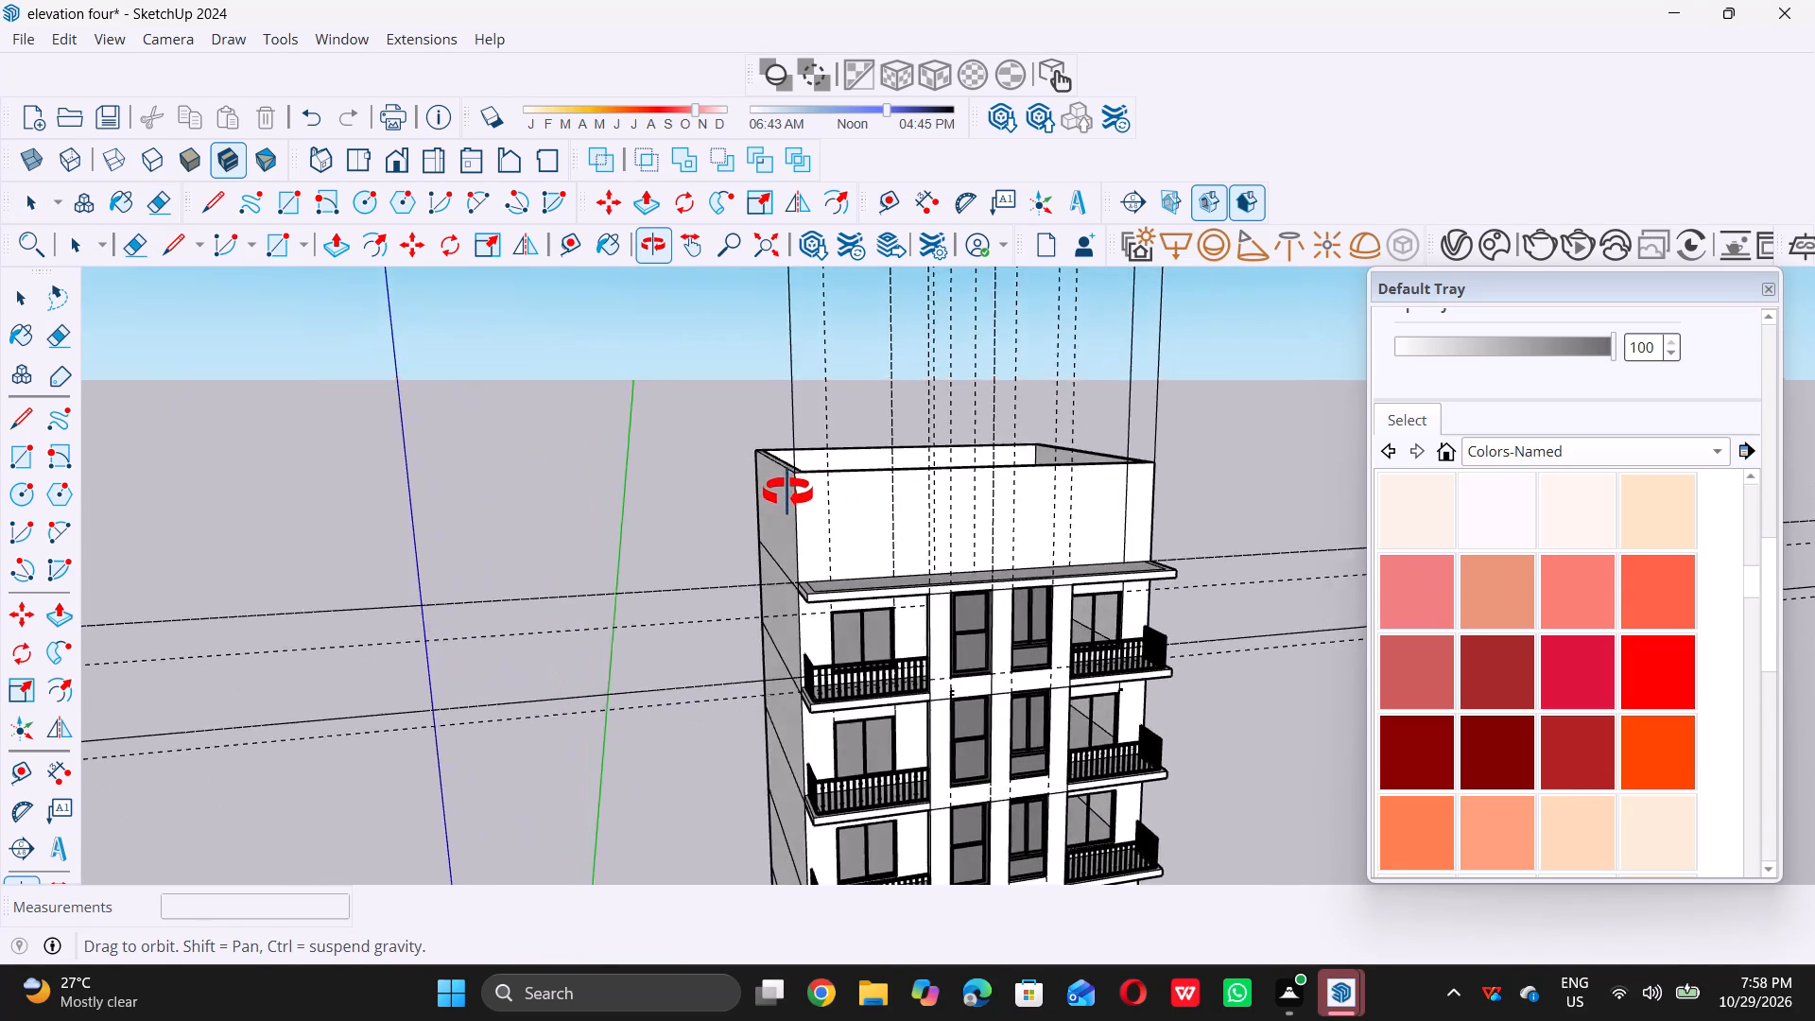
middle_click_drag(787, 493, 779, 494)
scroll(836, 536, "up", 7)
key("t")
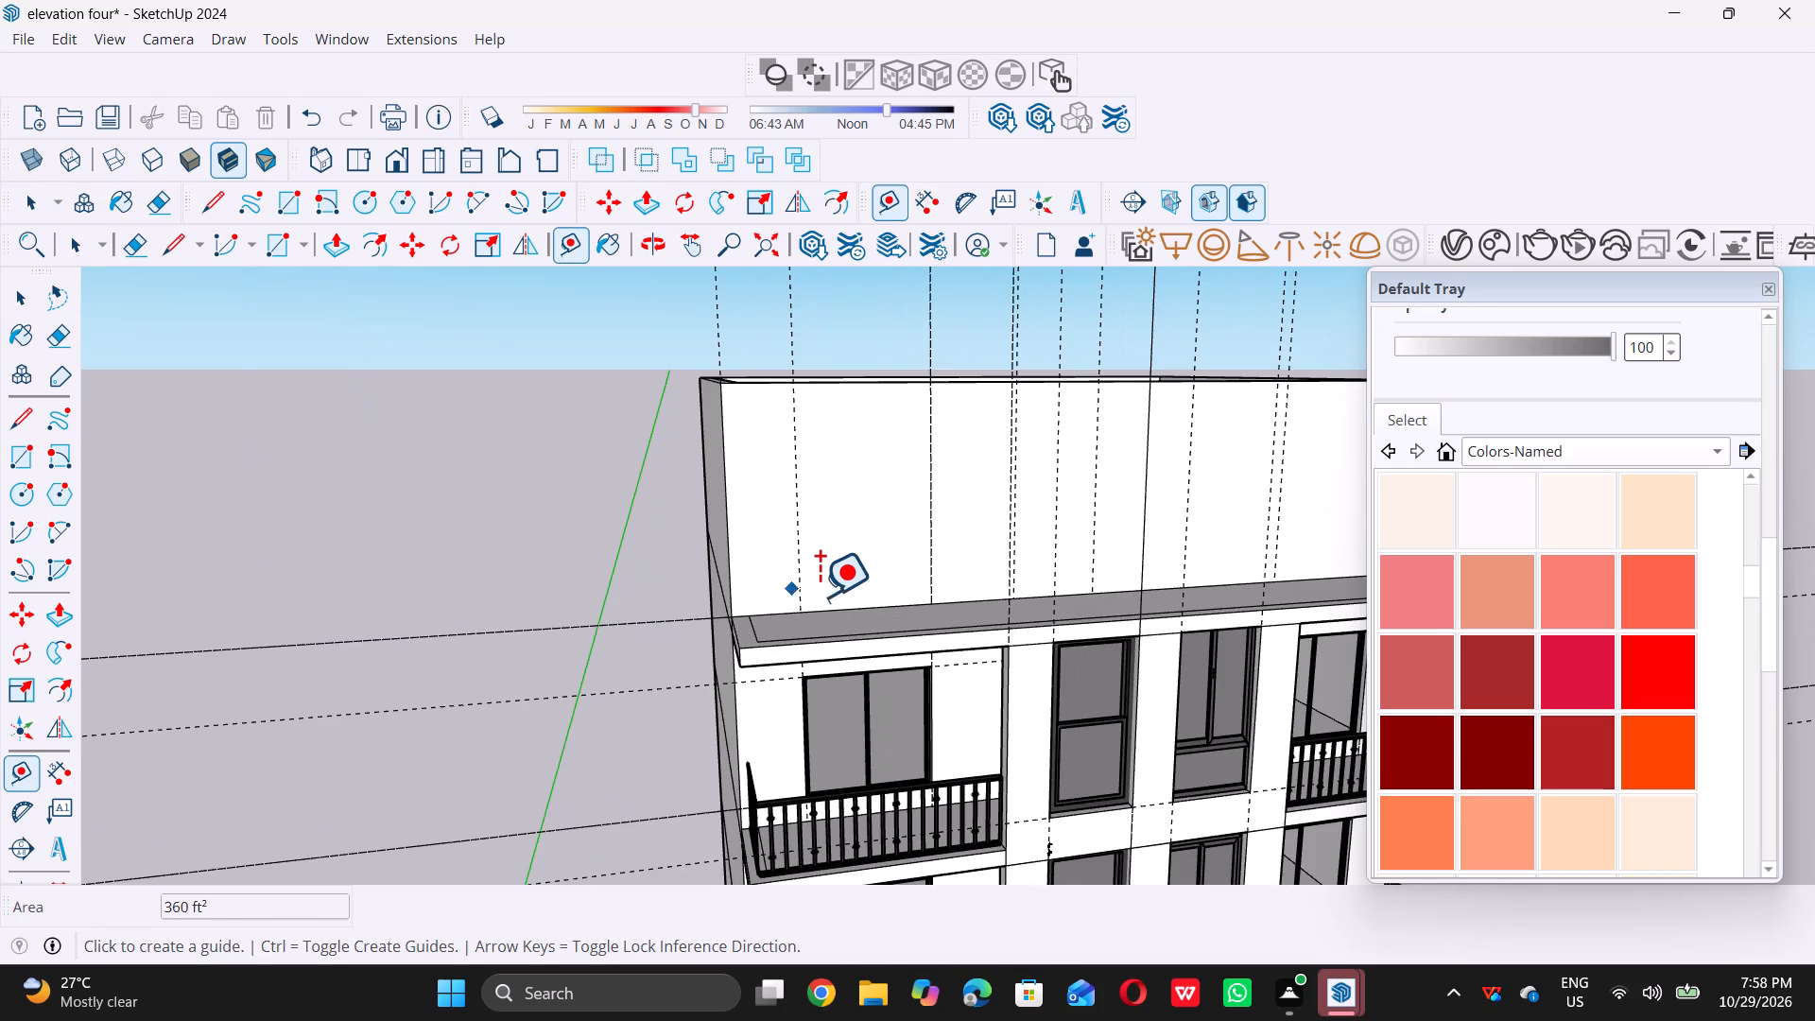
scroll(839, 591, "up", 4)
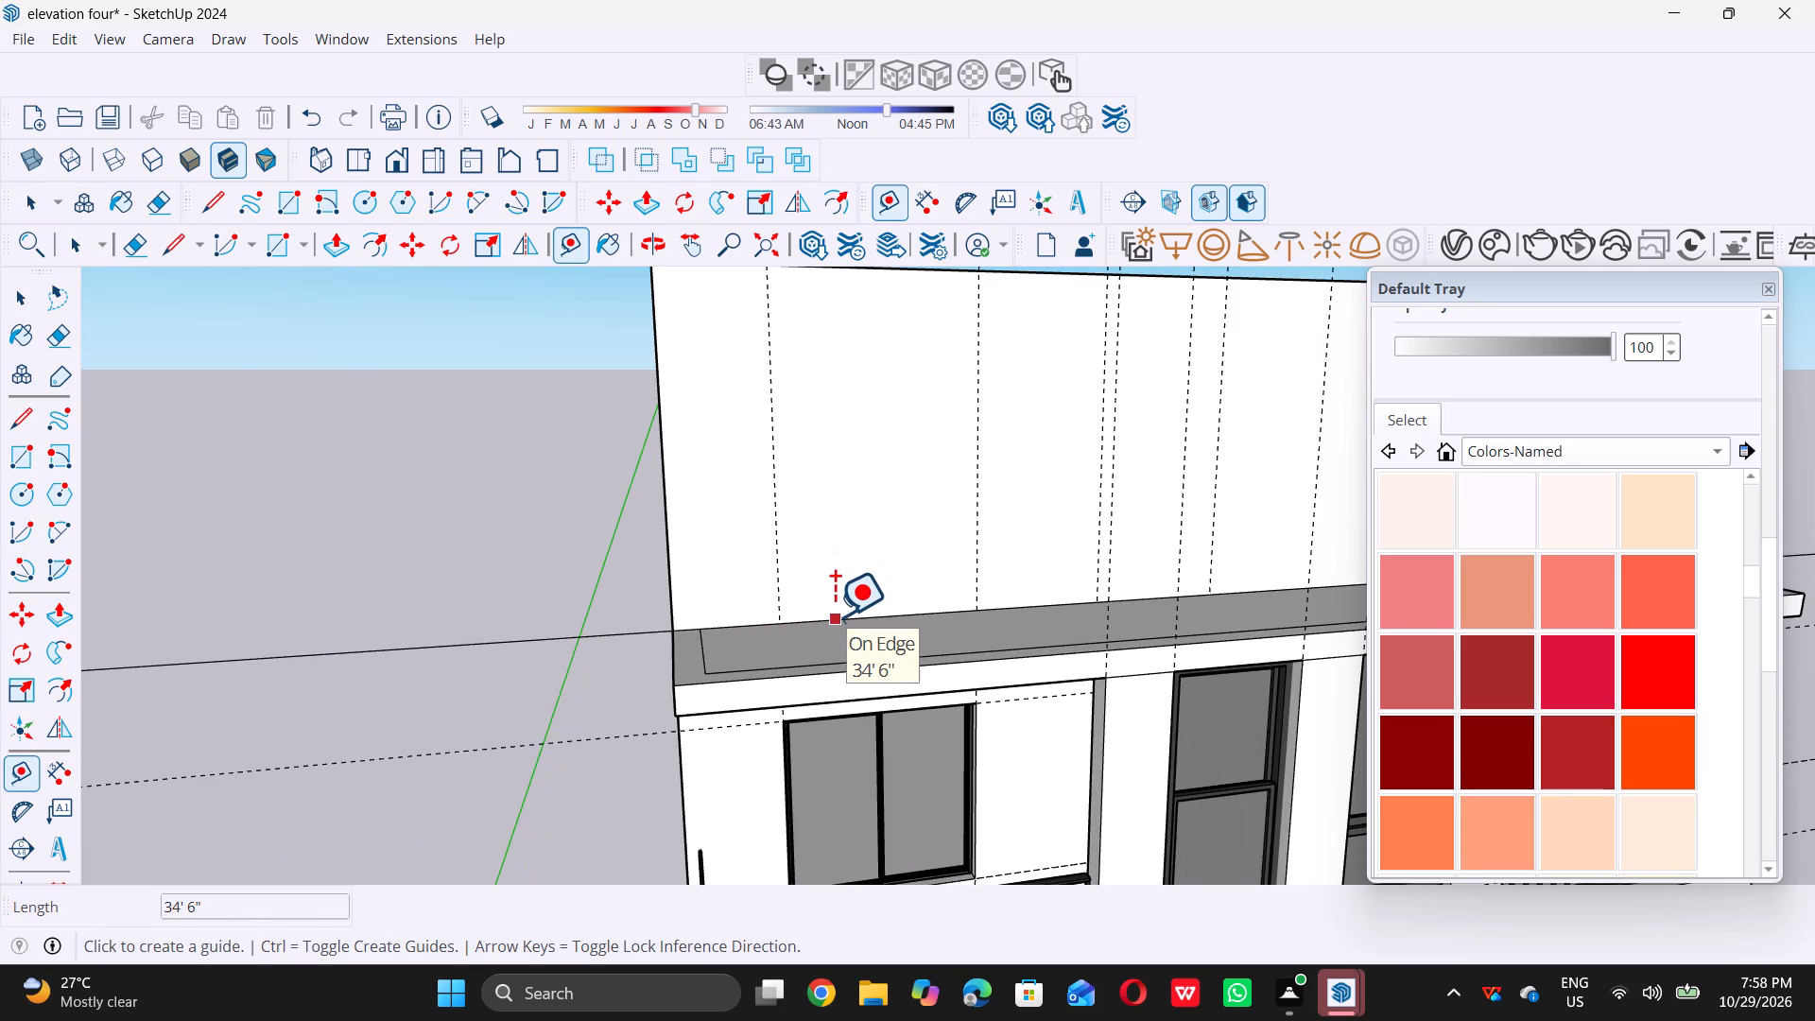
triple_click(835, 615)
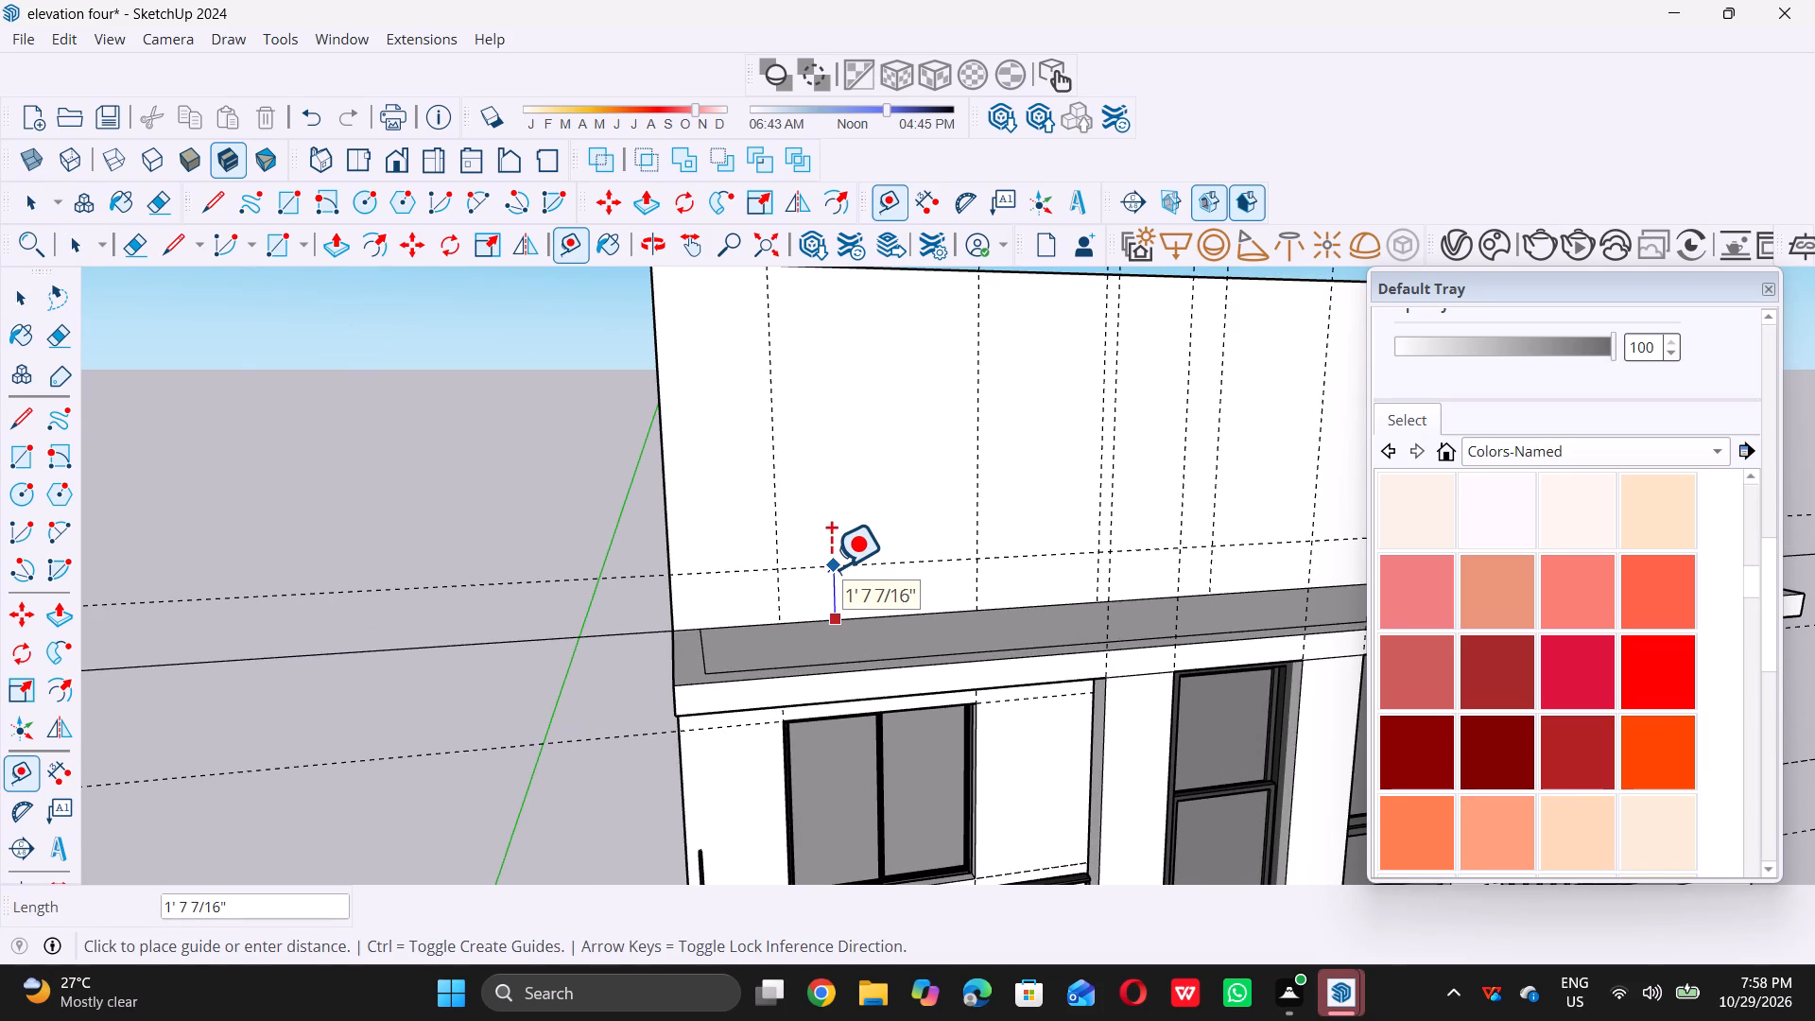
double_click(833, 576)
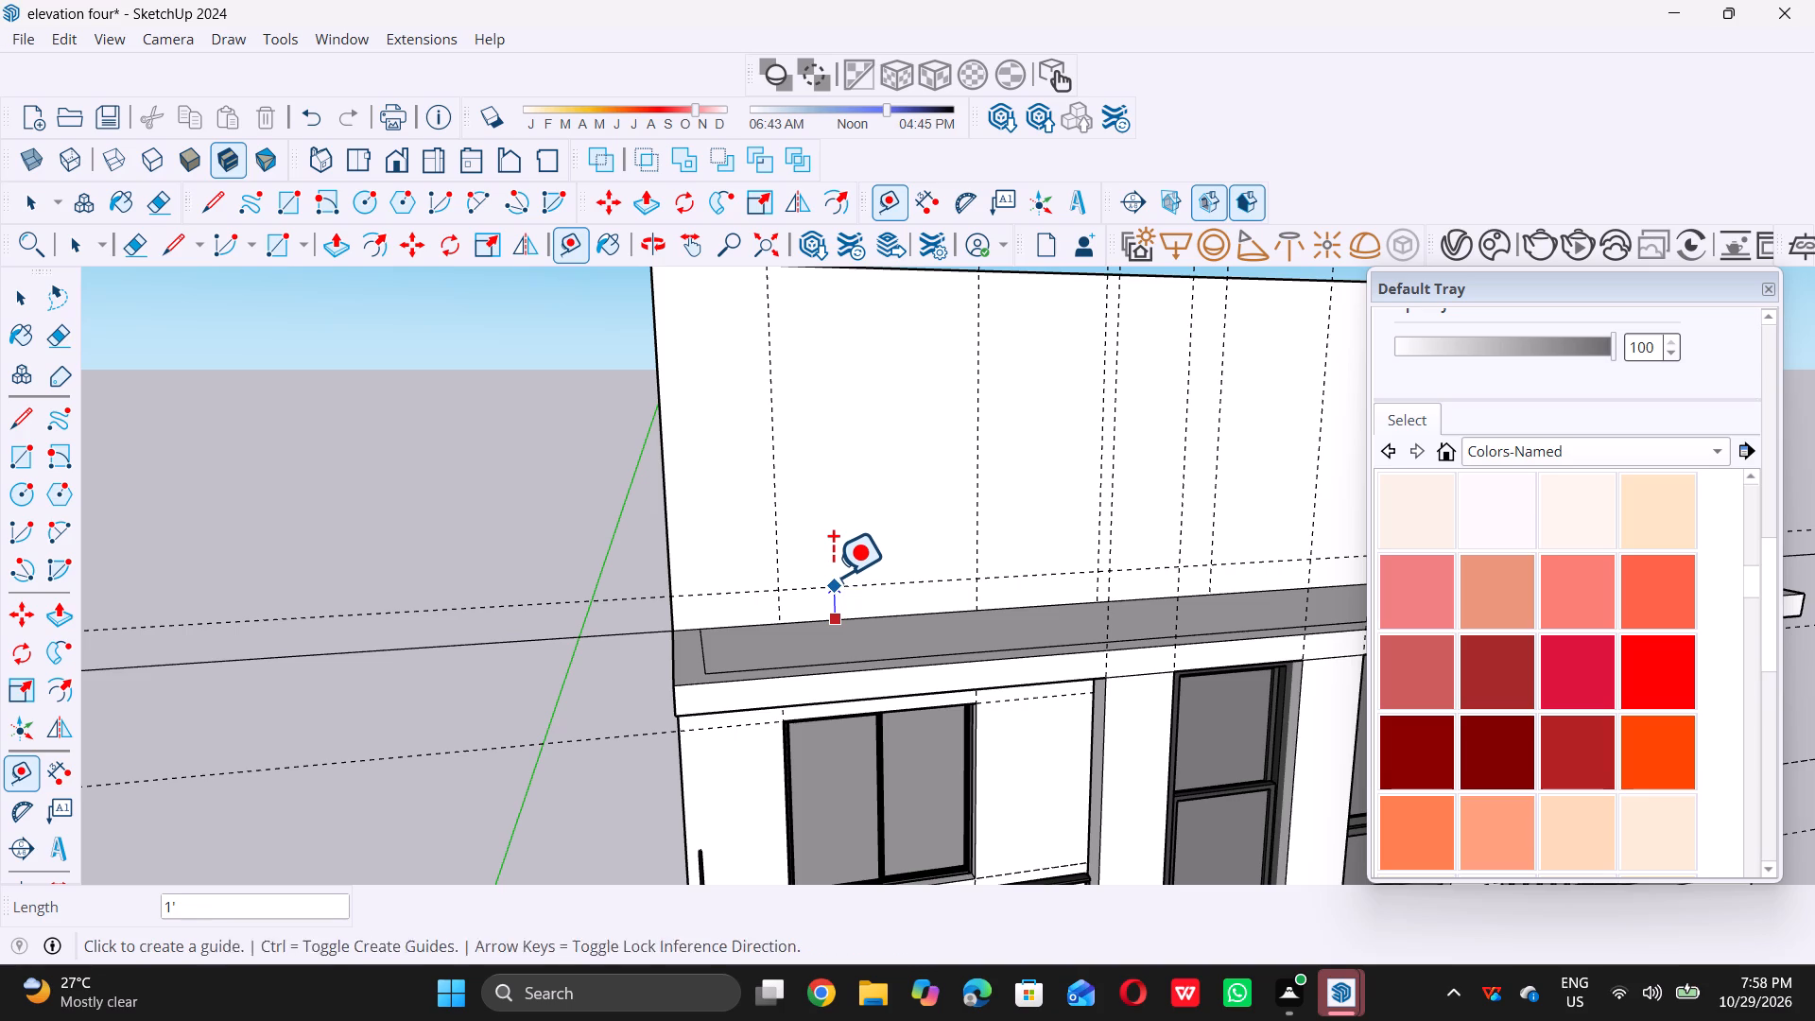
scroll(812, 614, "down", 1)
key("space")
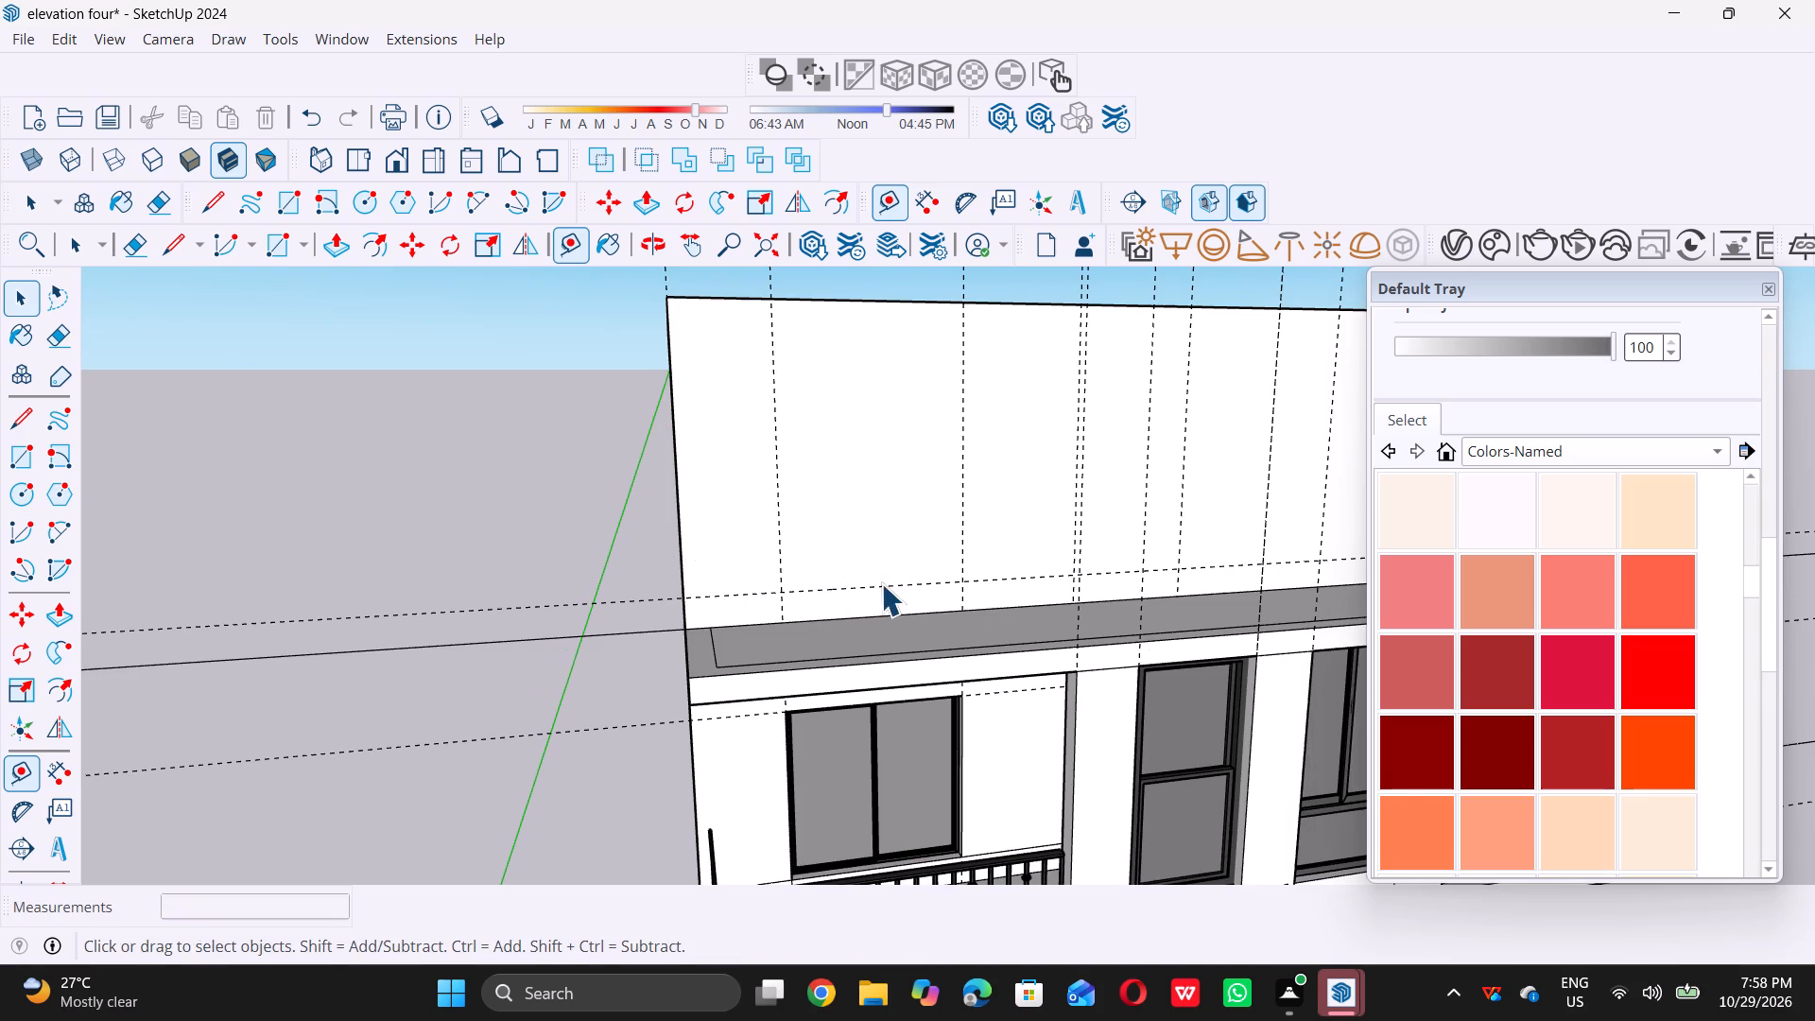
Place a second horizontal guide on the roof-level front wall, 6' above the lower guide.
key("t")
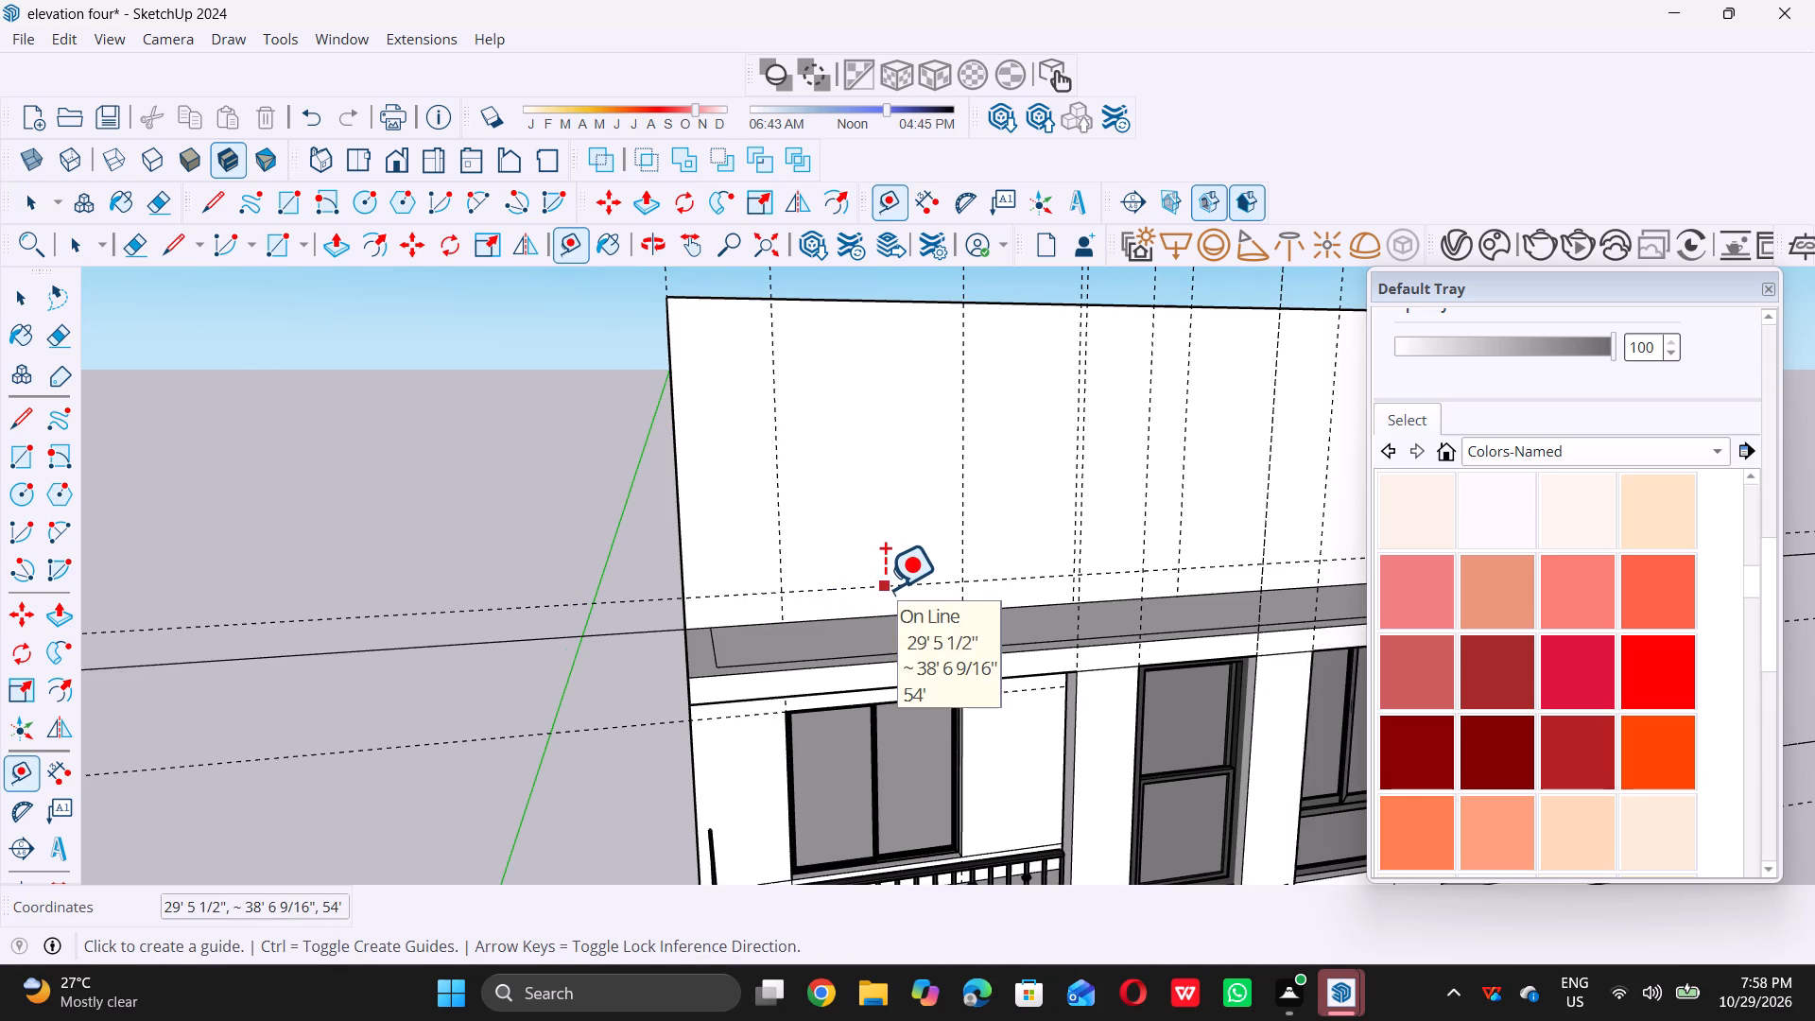
double_click(885, 588)
key("ctrl+z")
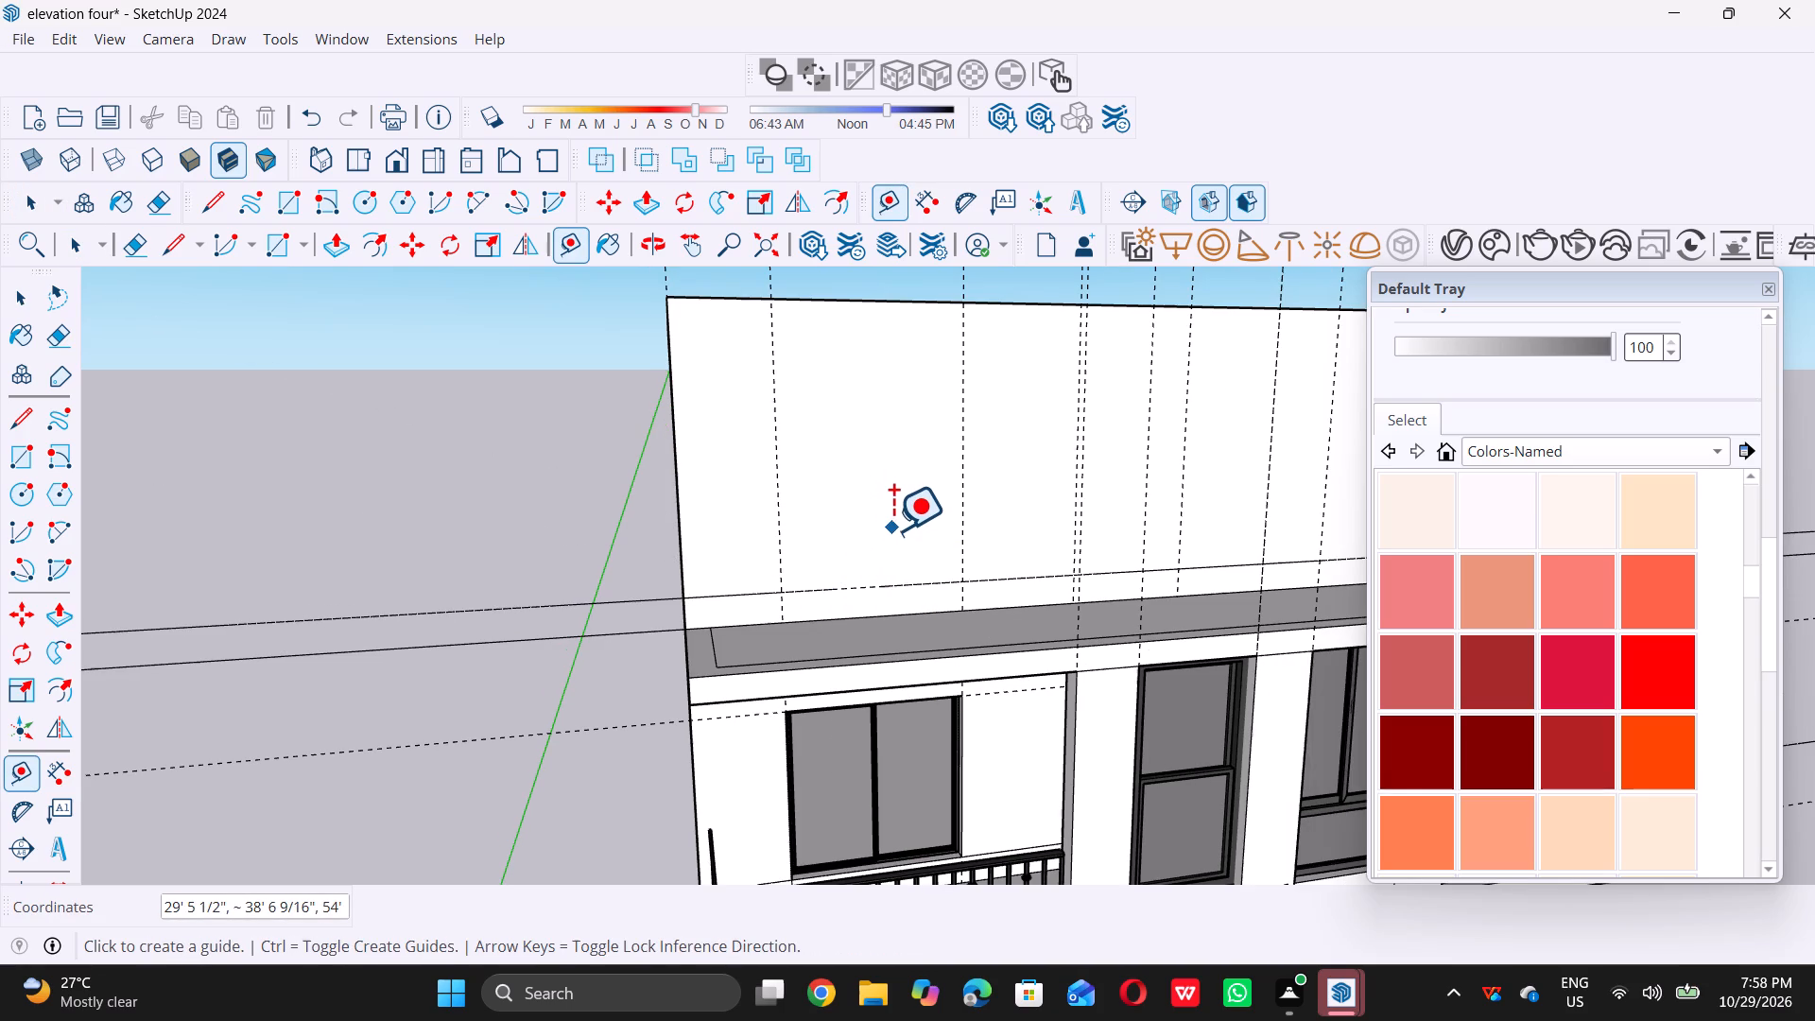
left_click(900, 580)
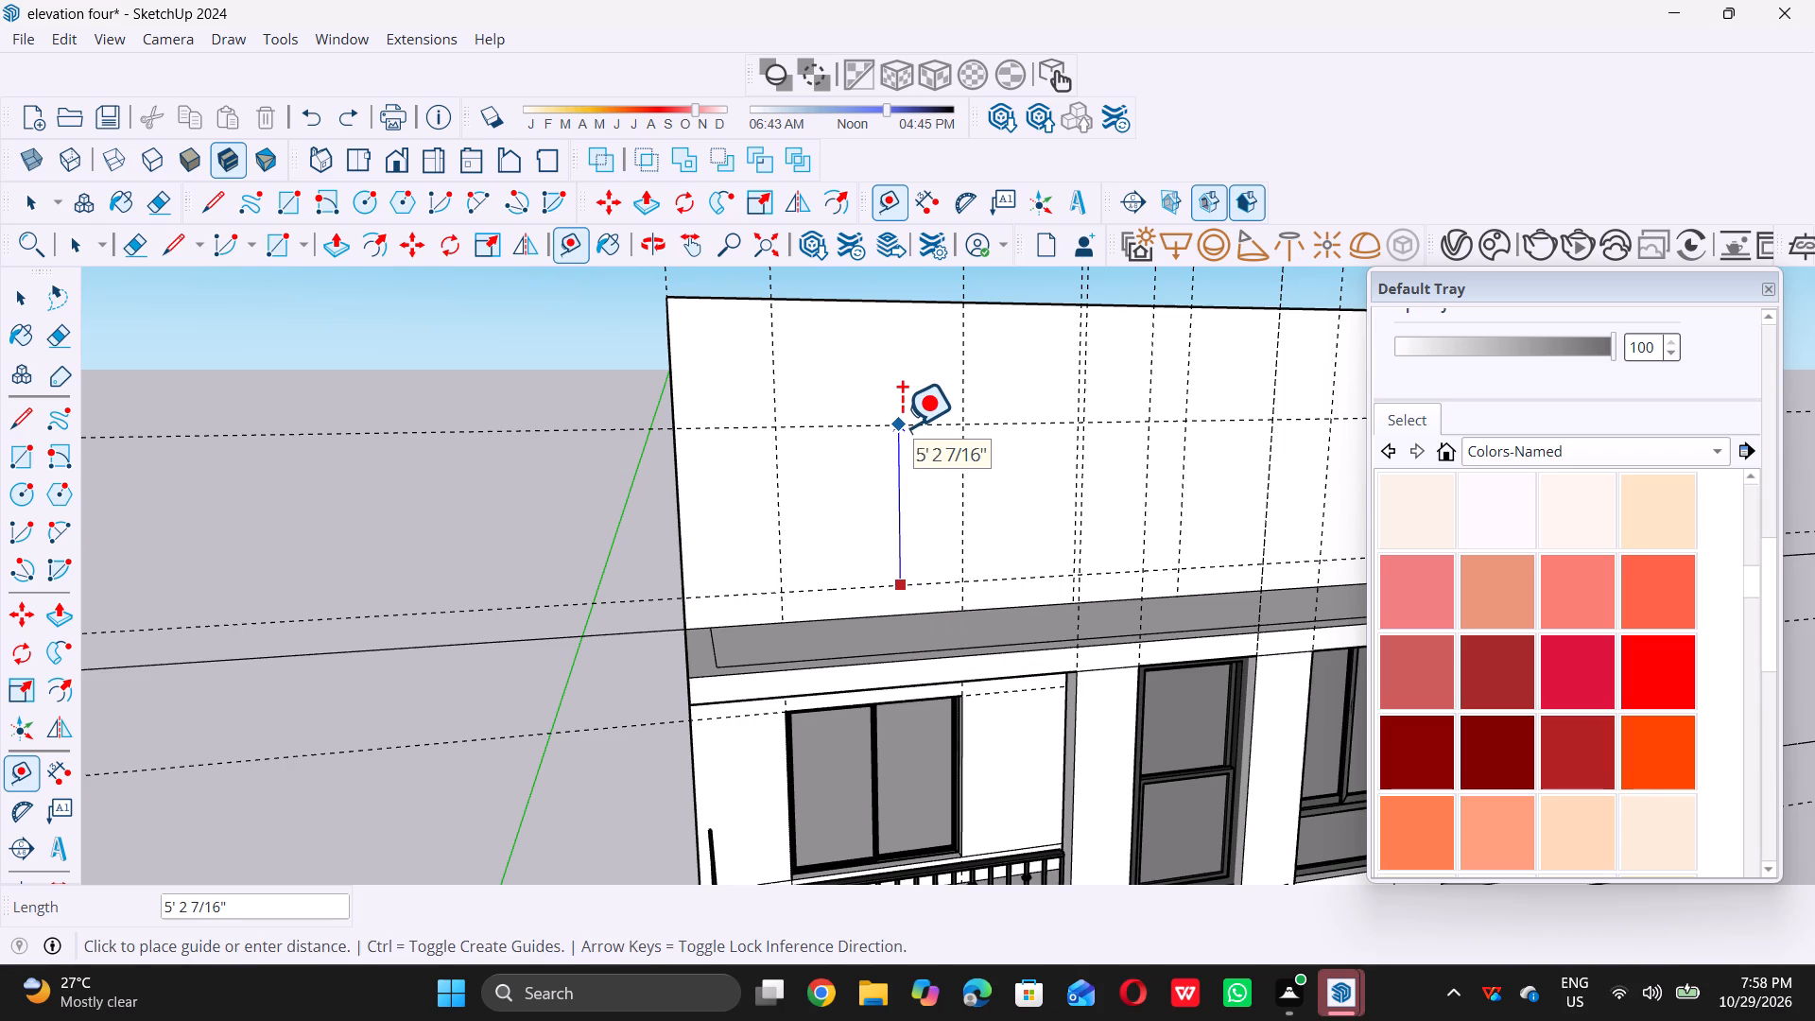
type("6'")
key("Return")
Examine how the vertical guides line up with the slab edge and the top-floor window and pier edges.
scroll(1108, 514, "down", 2)
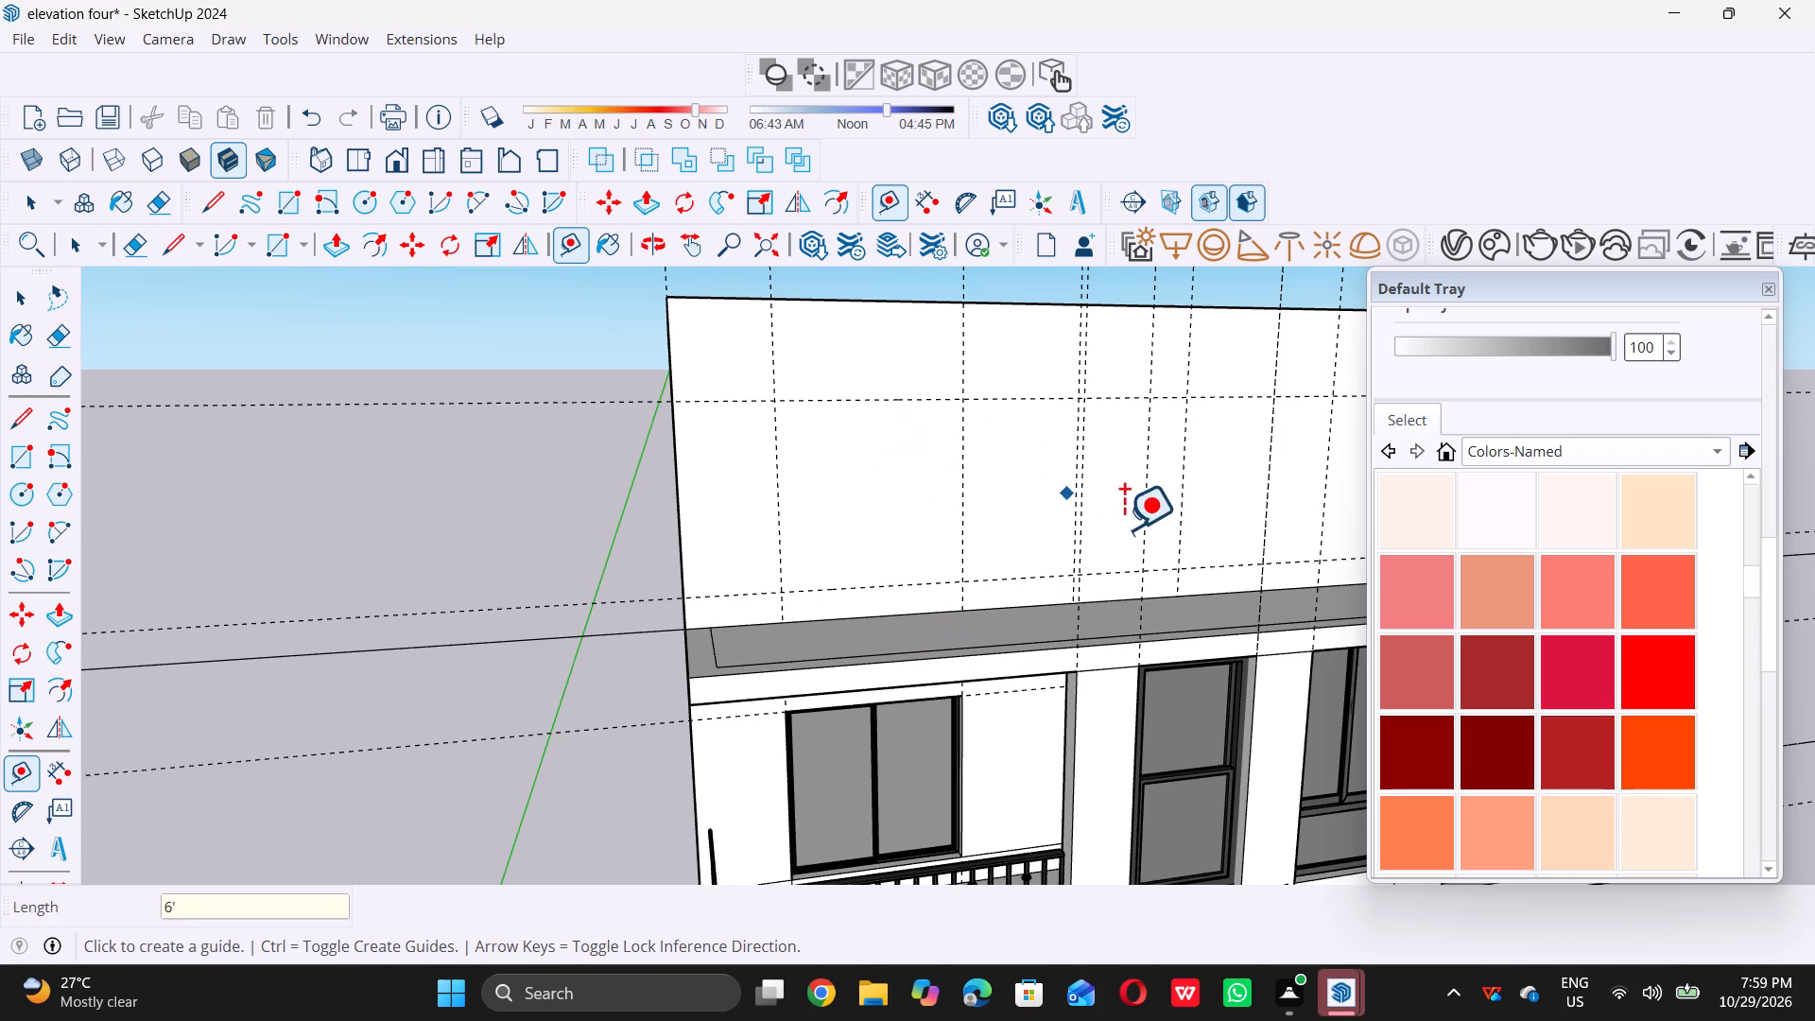
scroll(1124, 528, "down", 1)
middle_click_drag(1117, 528, 949, 480)
scroll(892, 587, "up", 5)
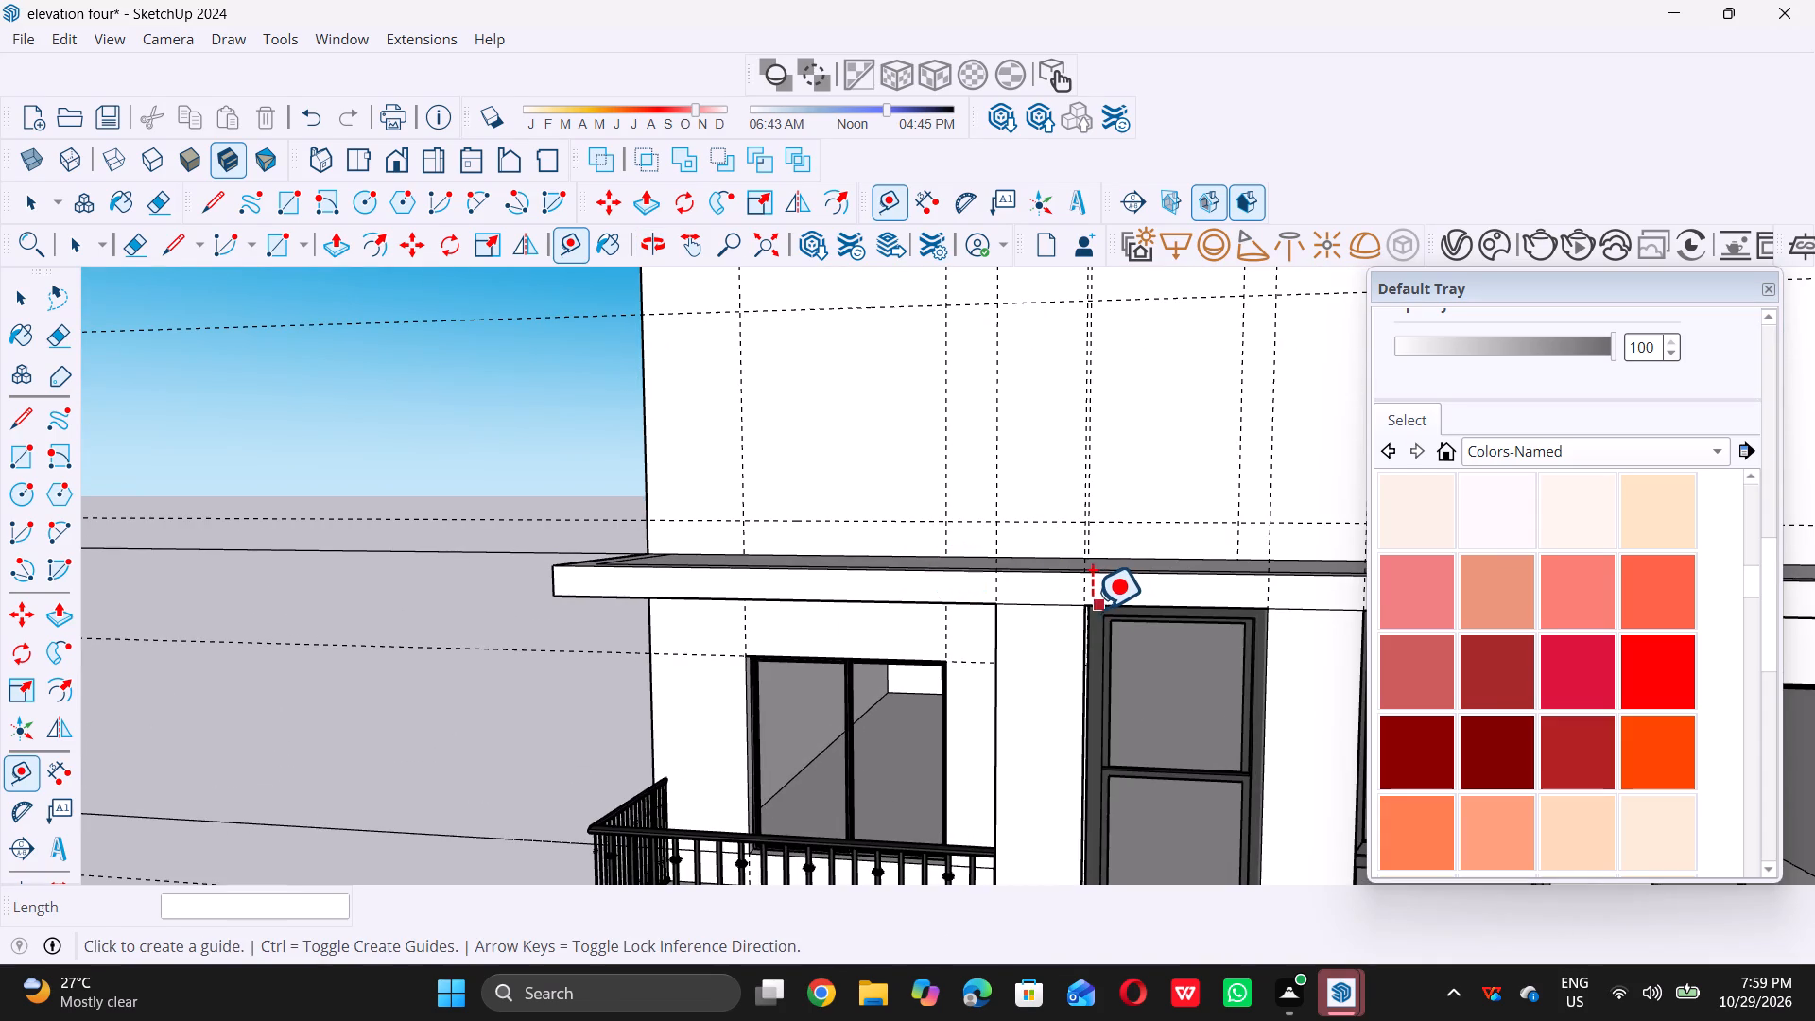
scroll(1092, 610, "up", 11)
middle_click_drag(1084, 590, 1121, 674)
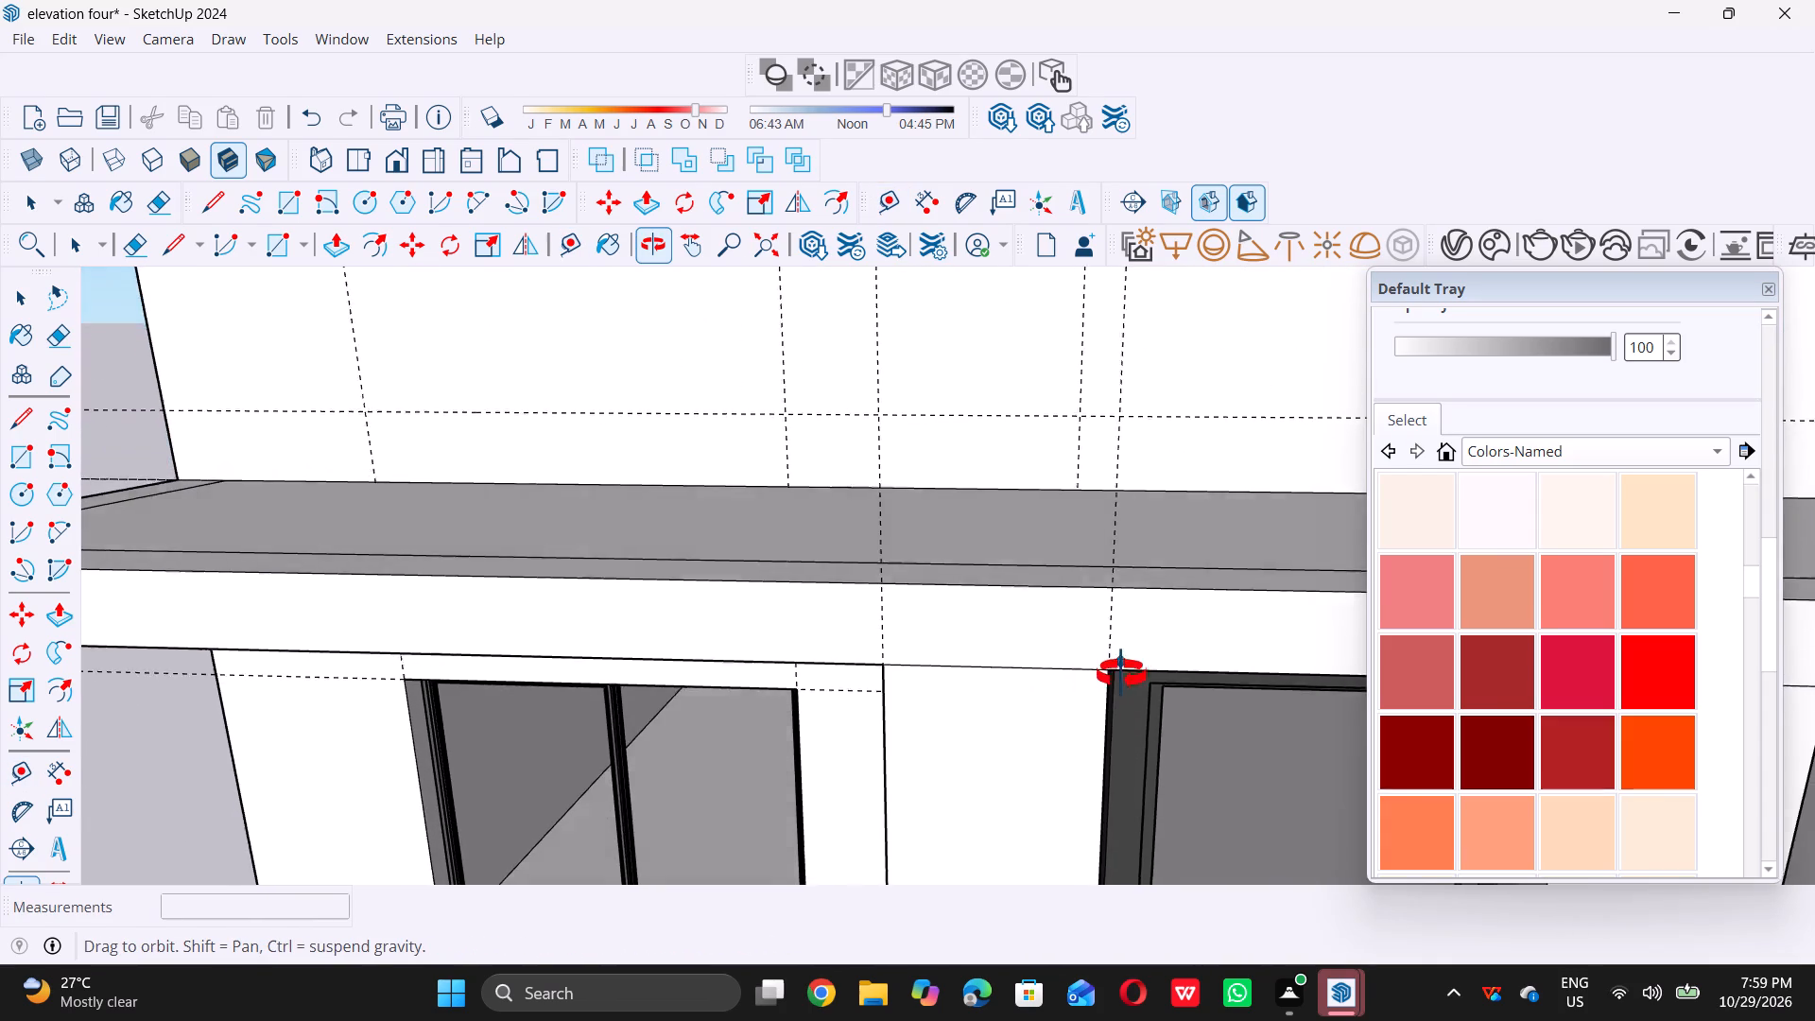
middle_click_drag(1121, 674, 1141, 639)
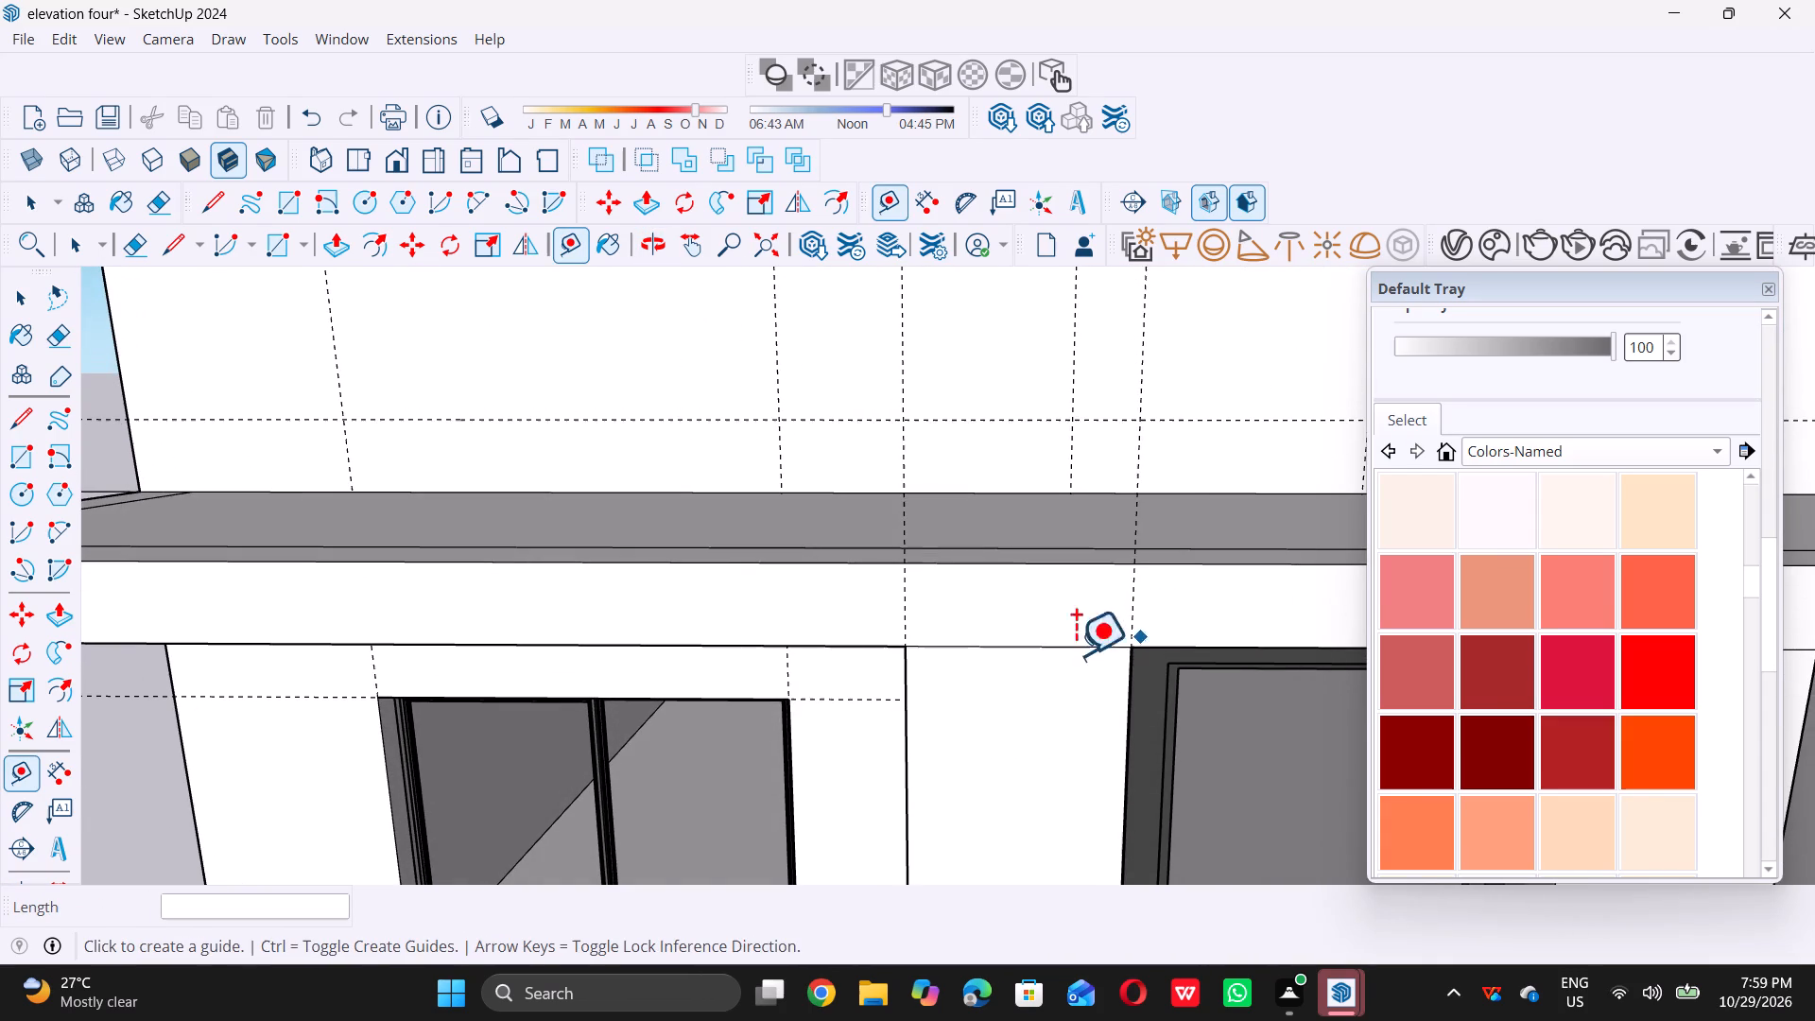
scroll(1046, 662, "down", 13)
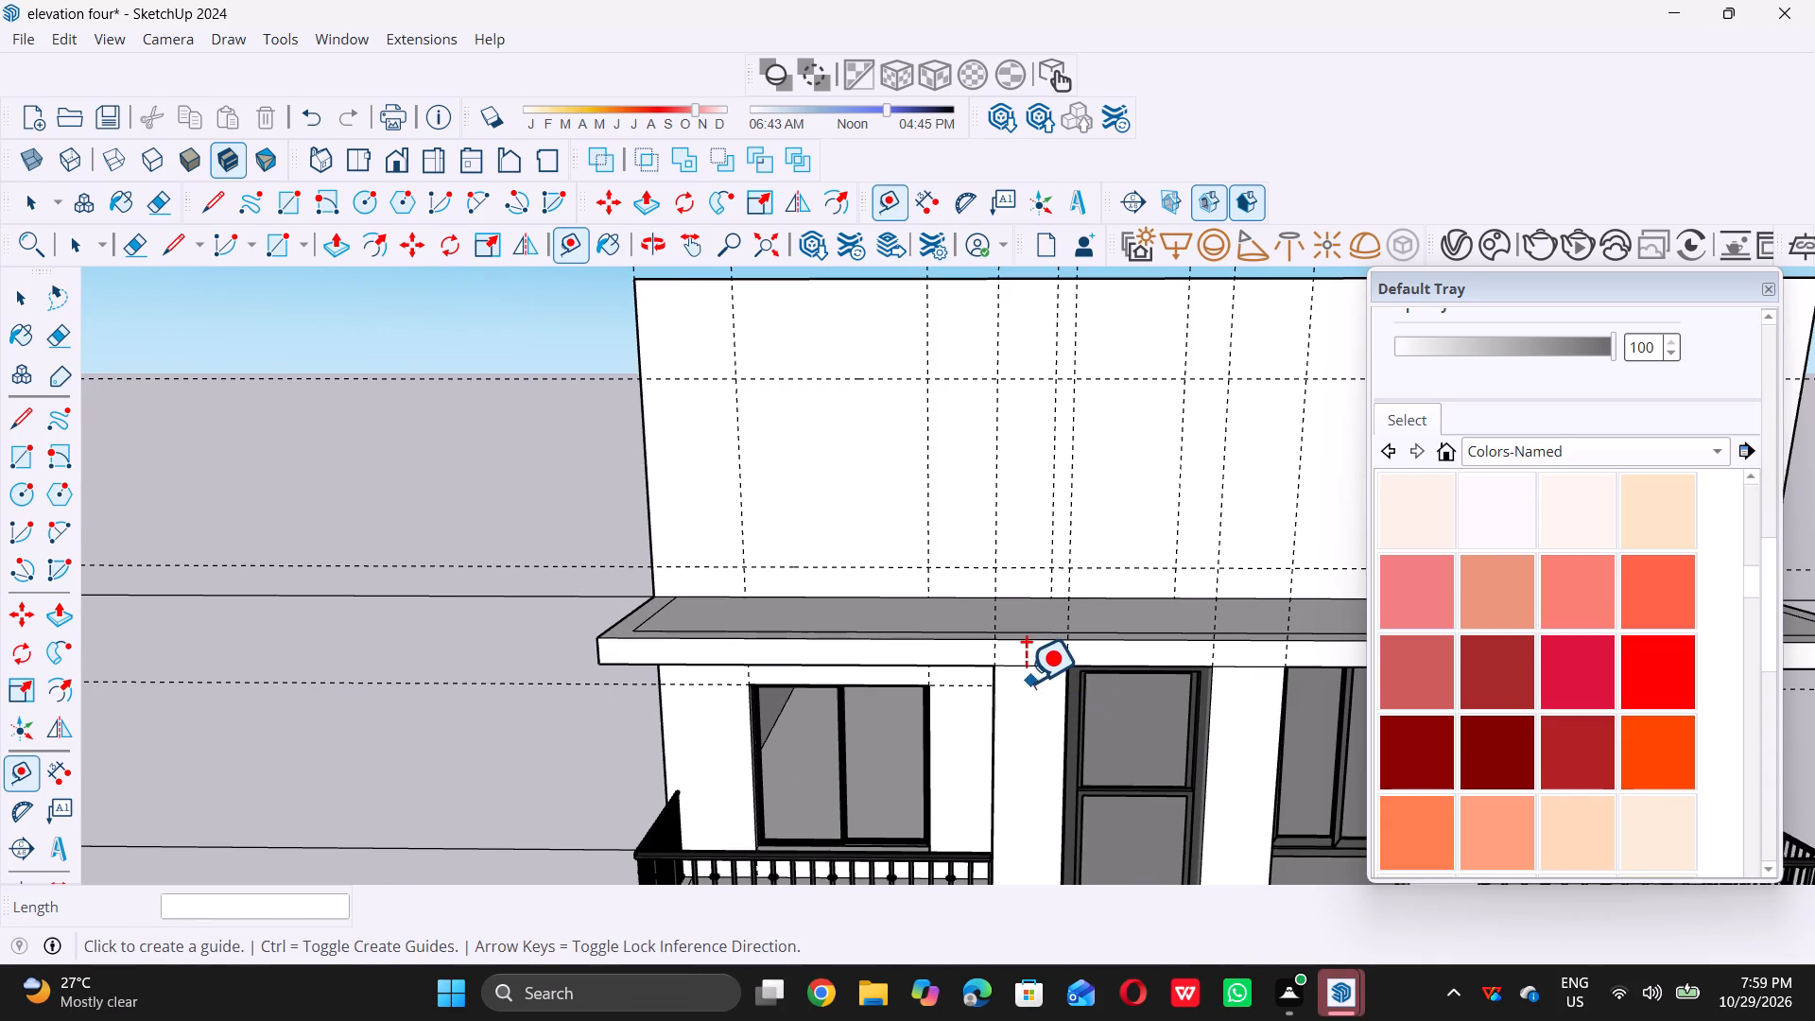
key("space")
scroll(806, 548, "down", 1)
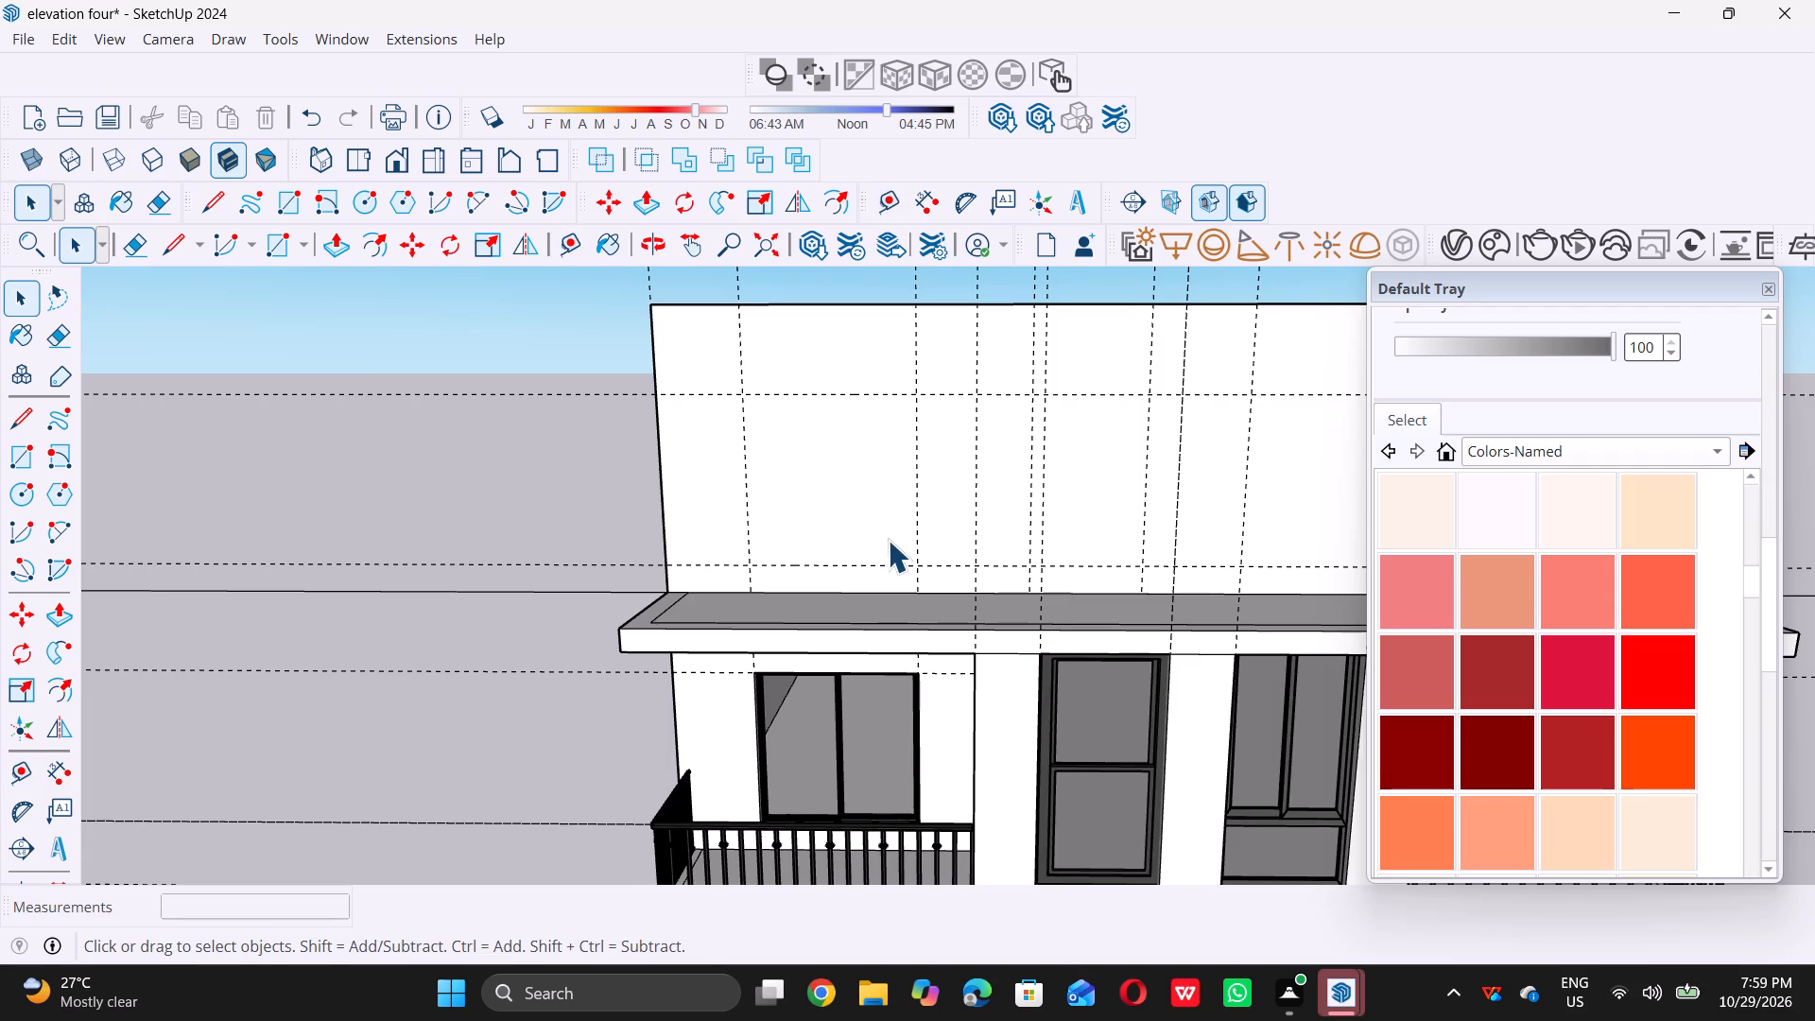
Draw a 6' by 6' window rectangle between the guides at the left end of the roof-level front wall.
key("r")
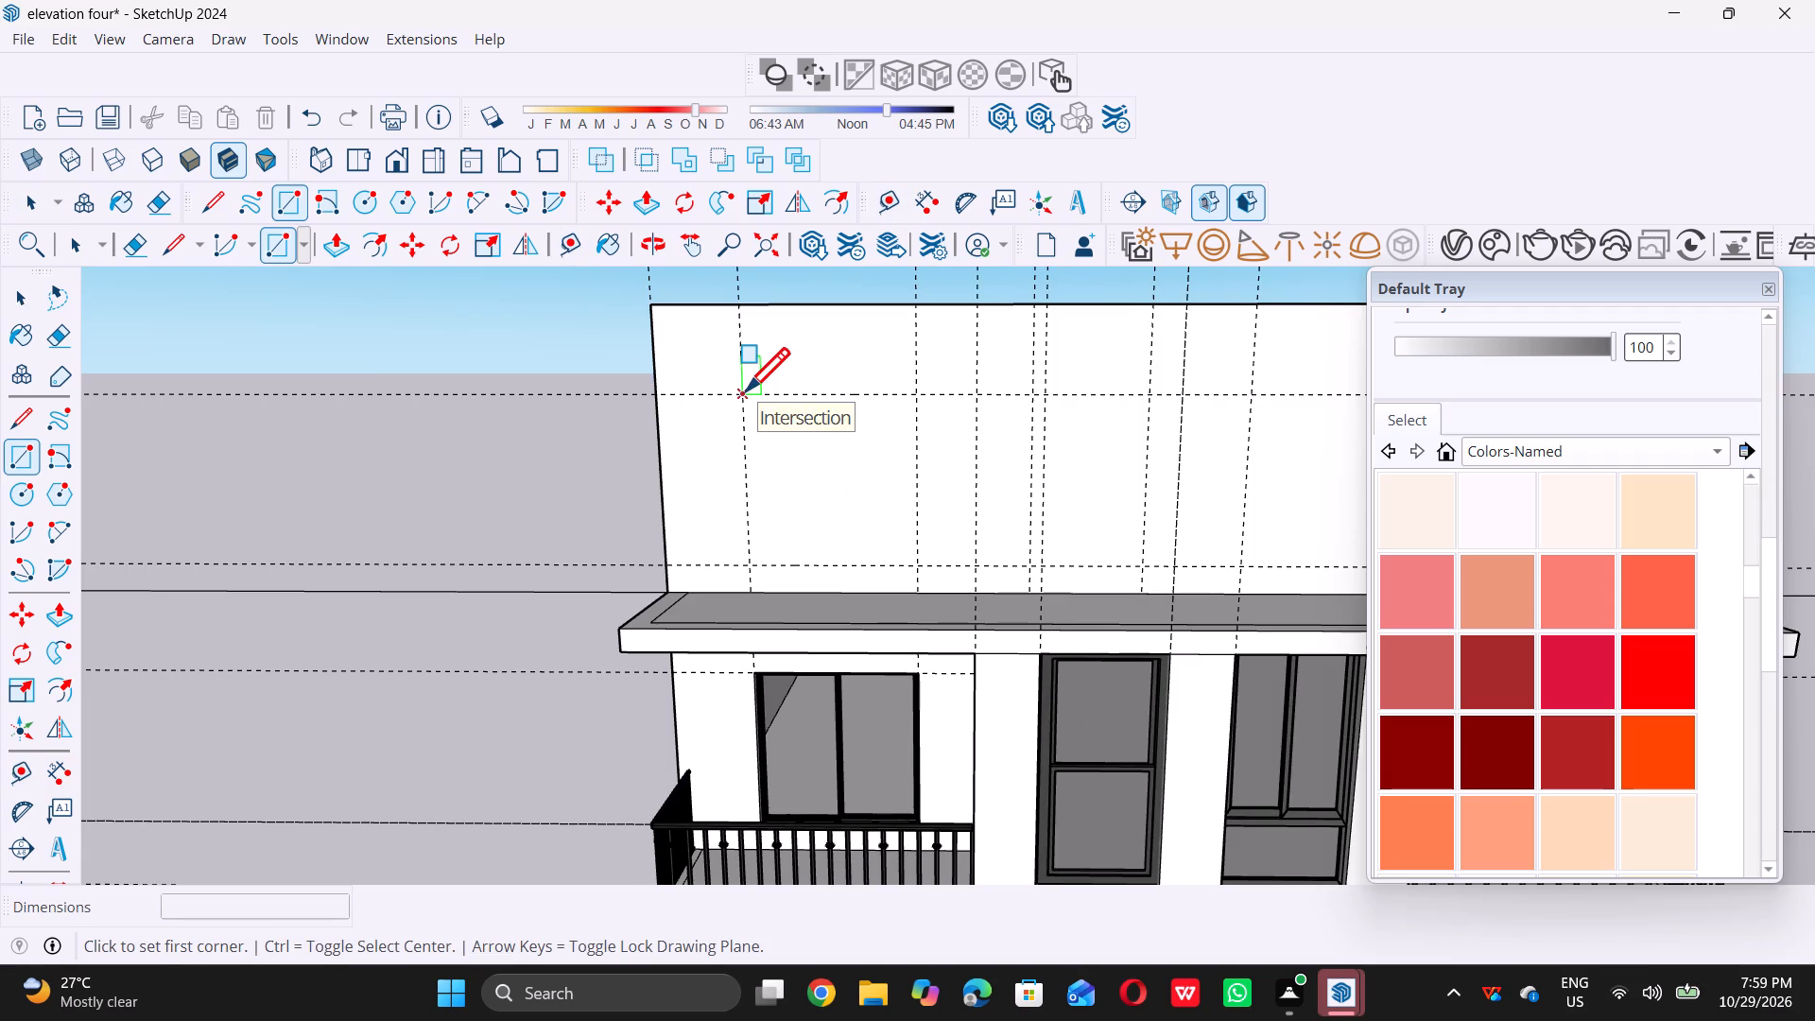
scroll(749, 391, "up", 6)
left_click(749, 391)
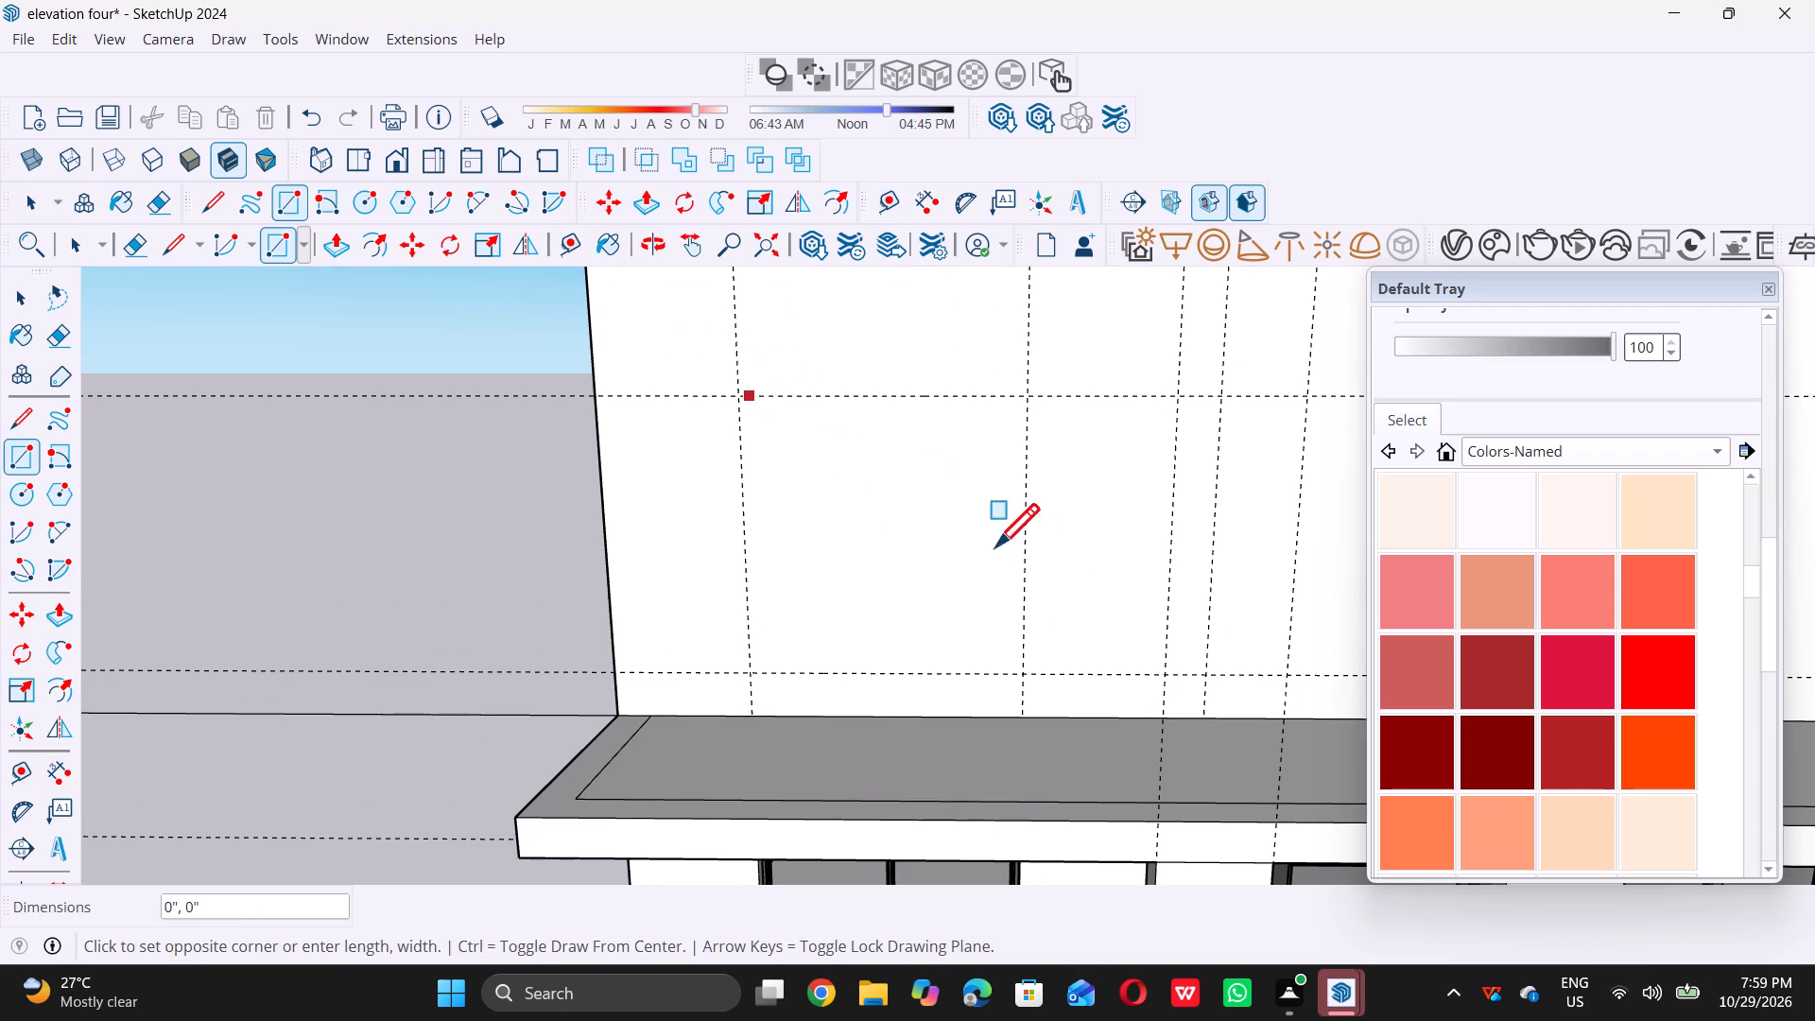
key("space")
key("r")
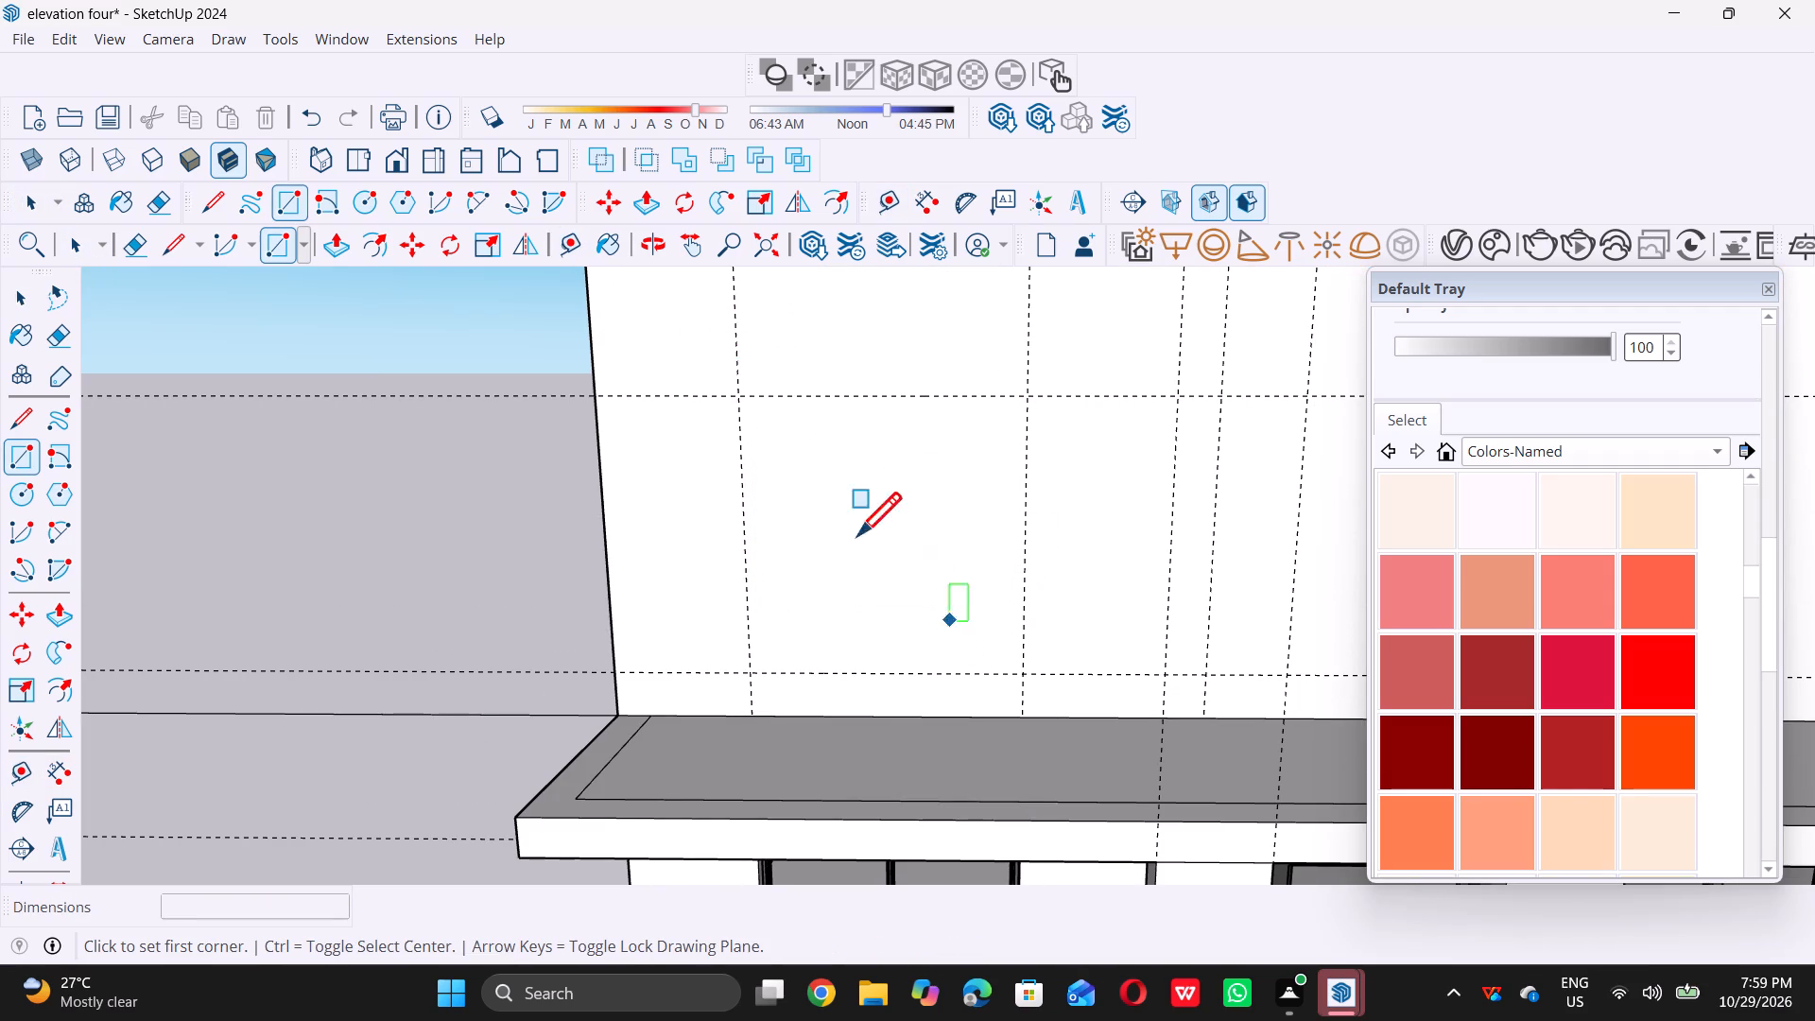
double_click(744, 395)
double_click(1030, 678)
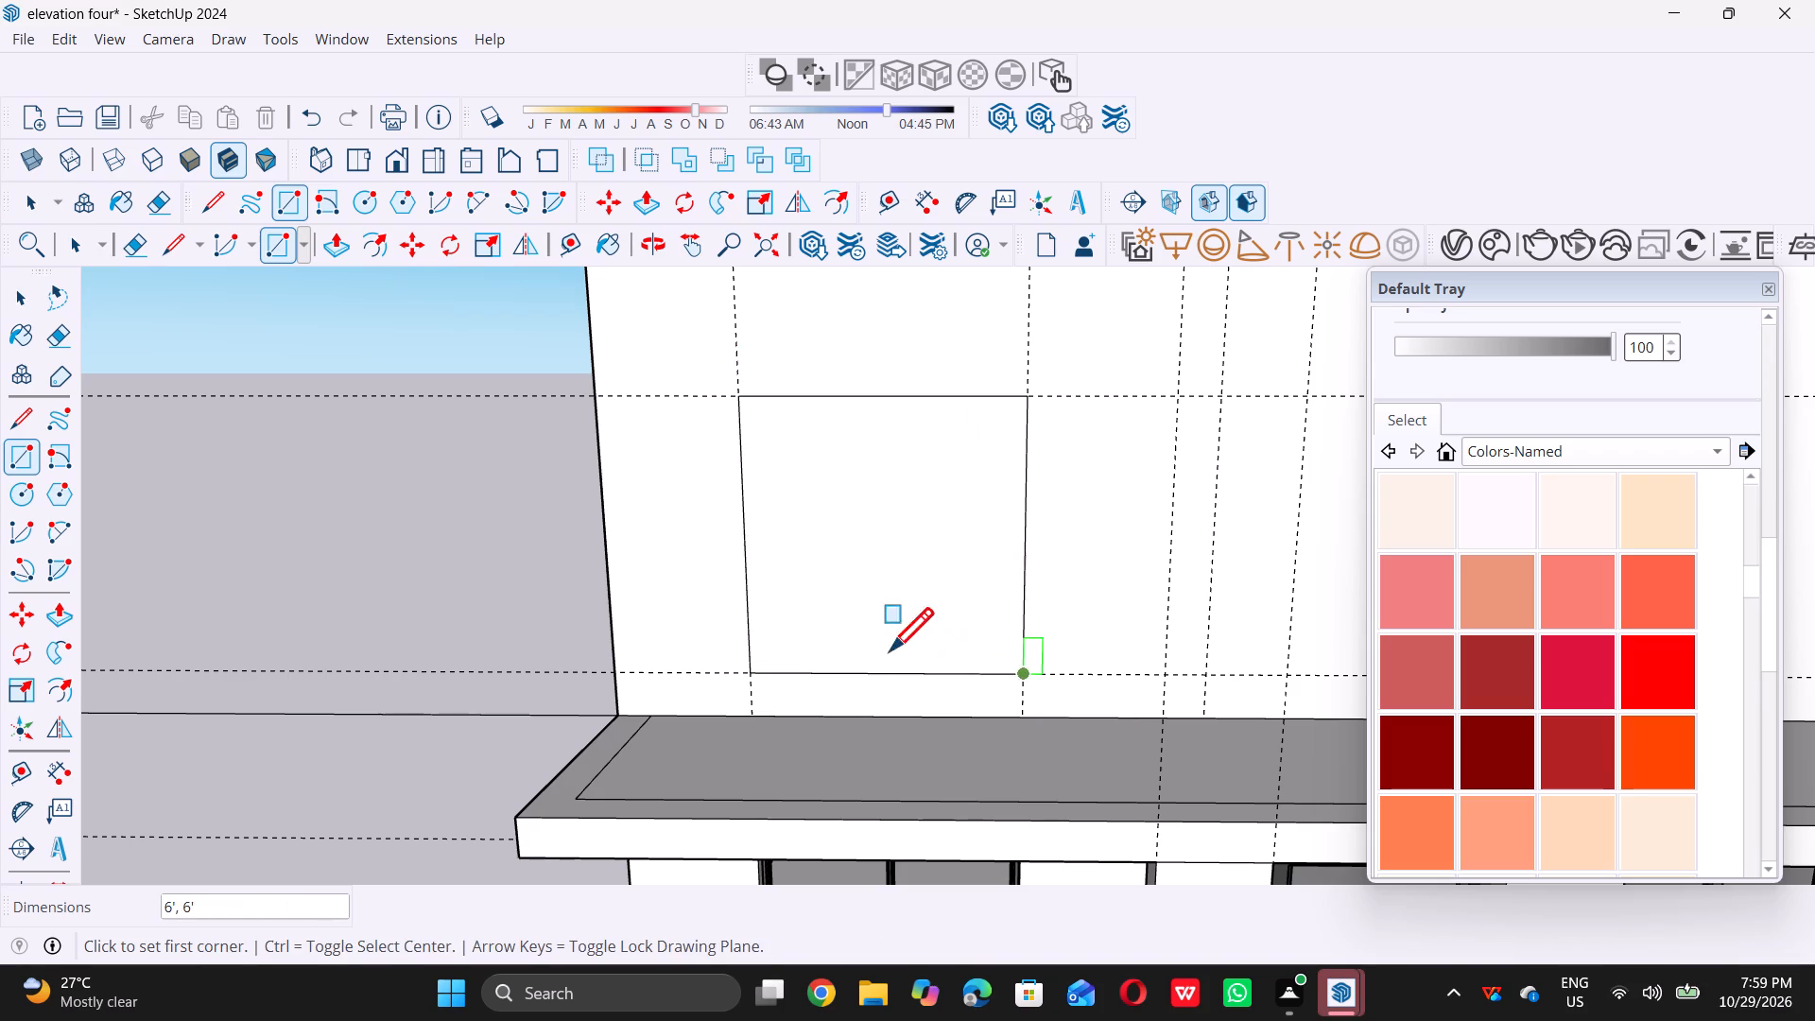
Draw a door rectangle 7' tall on the roof-level front wall, from the upper horizontal guide down to the wall's base.
scroll(850, 637, "down", 6)
middle_click_drag(926, 627, 1029, 648)
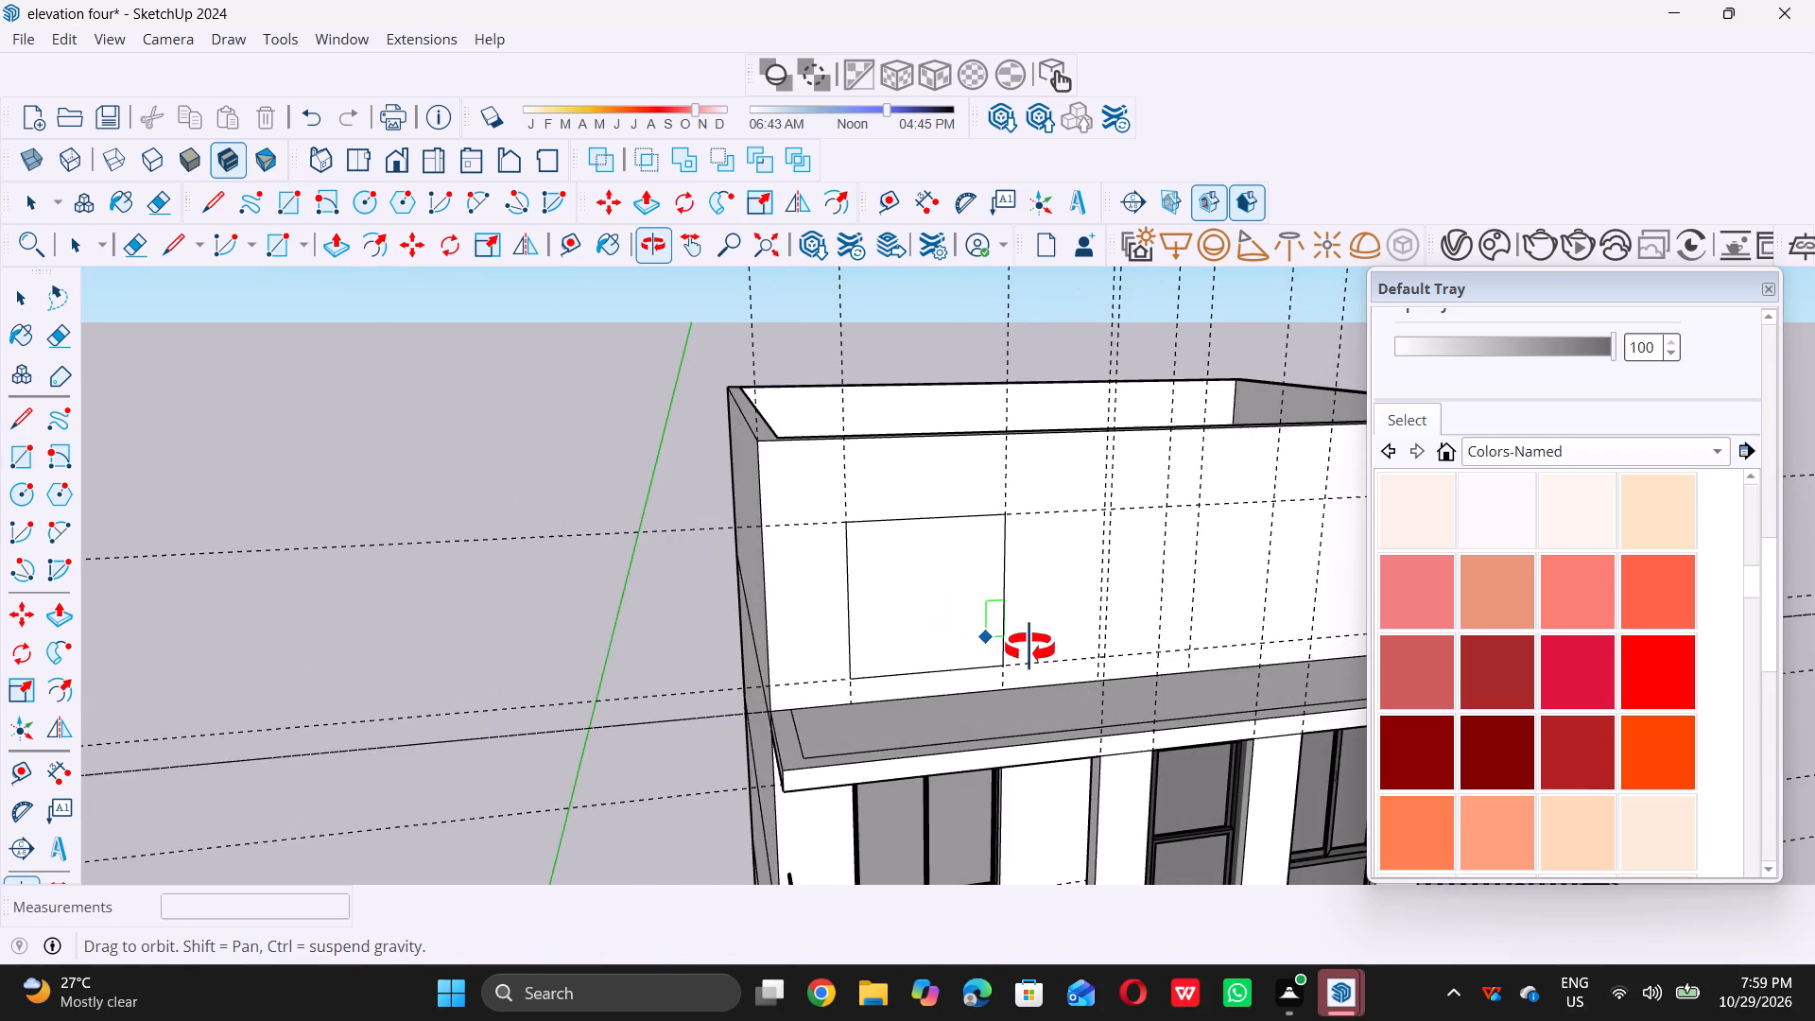
middle_click_drag(1029, 648, 1070, 657)
scroll(1070, 657, "up", 5)
scroll(1132, 478, "up", 4)
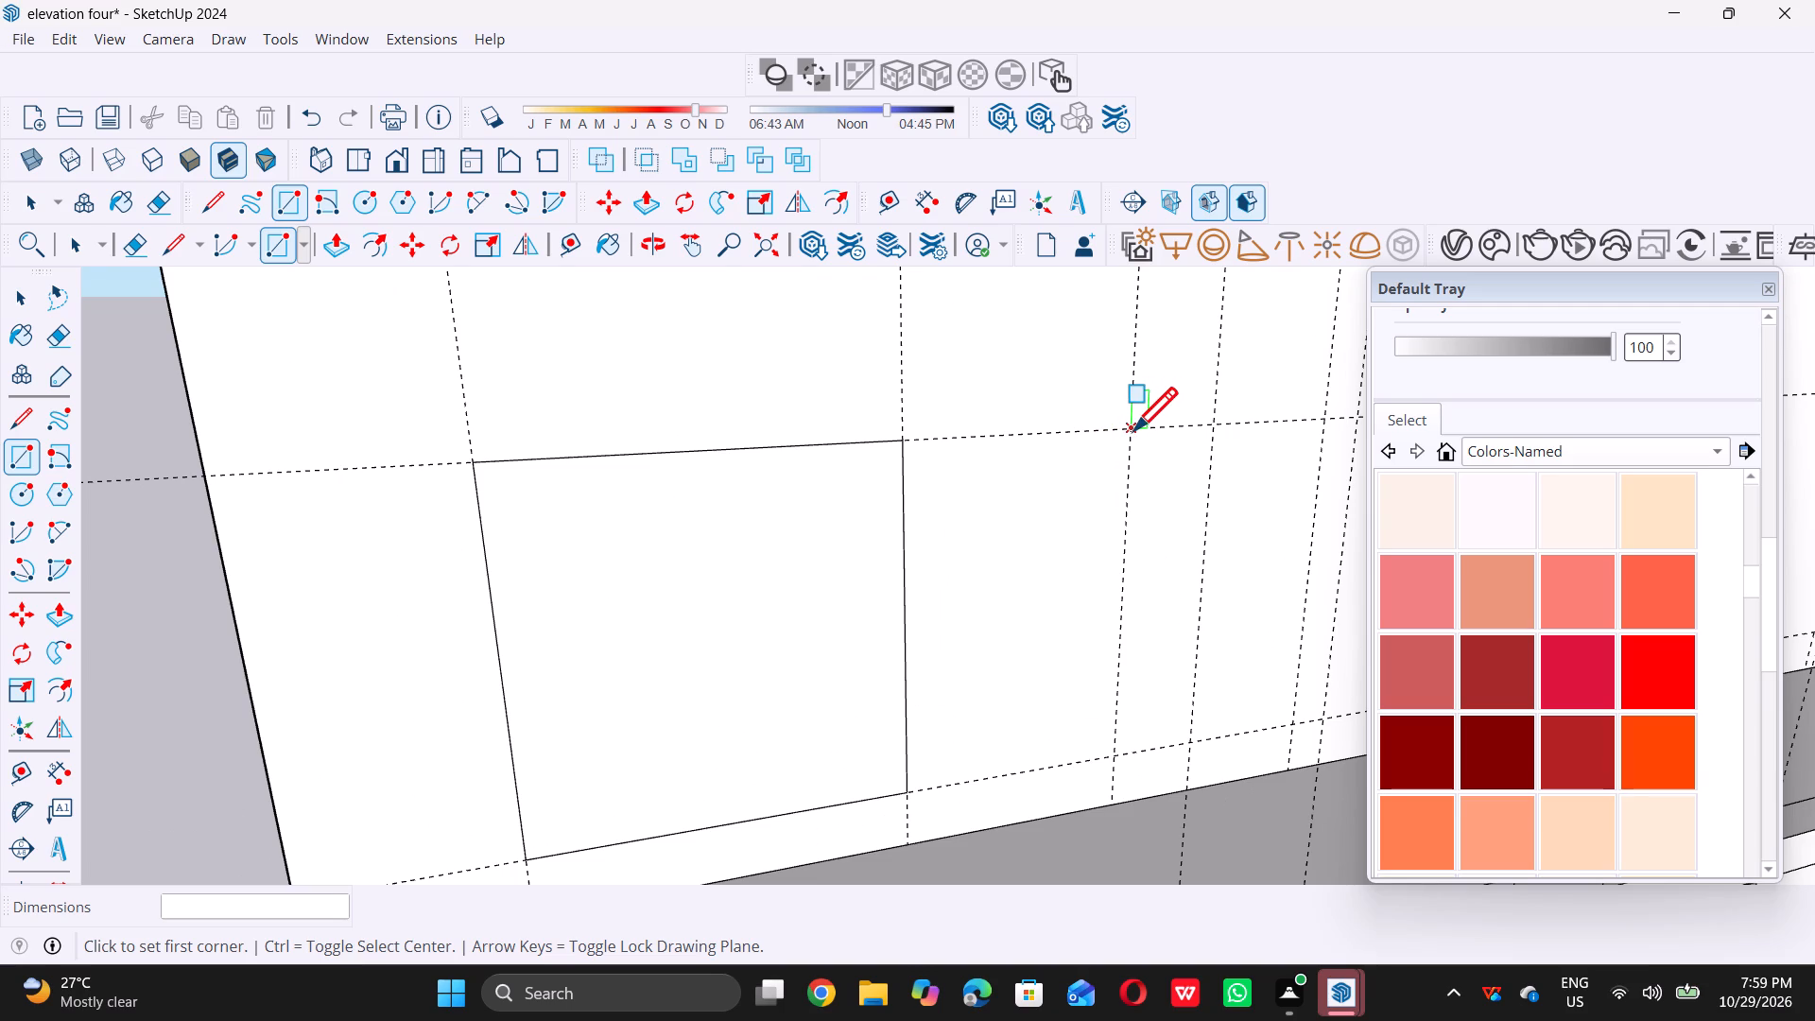
left_click(1133, 430)
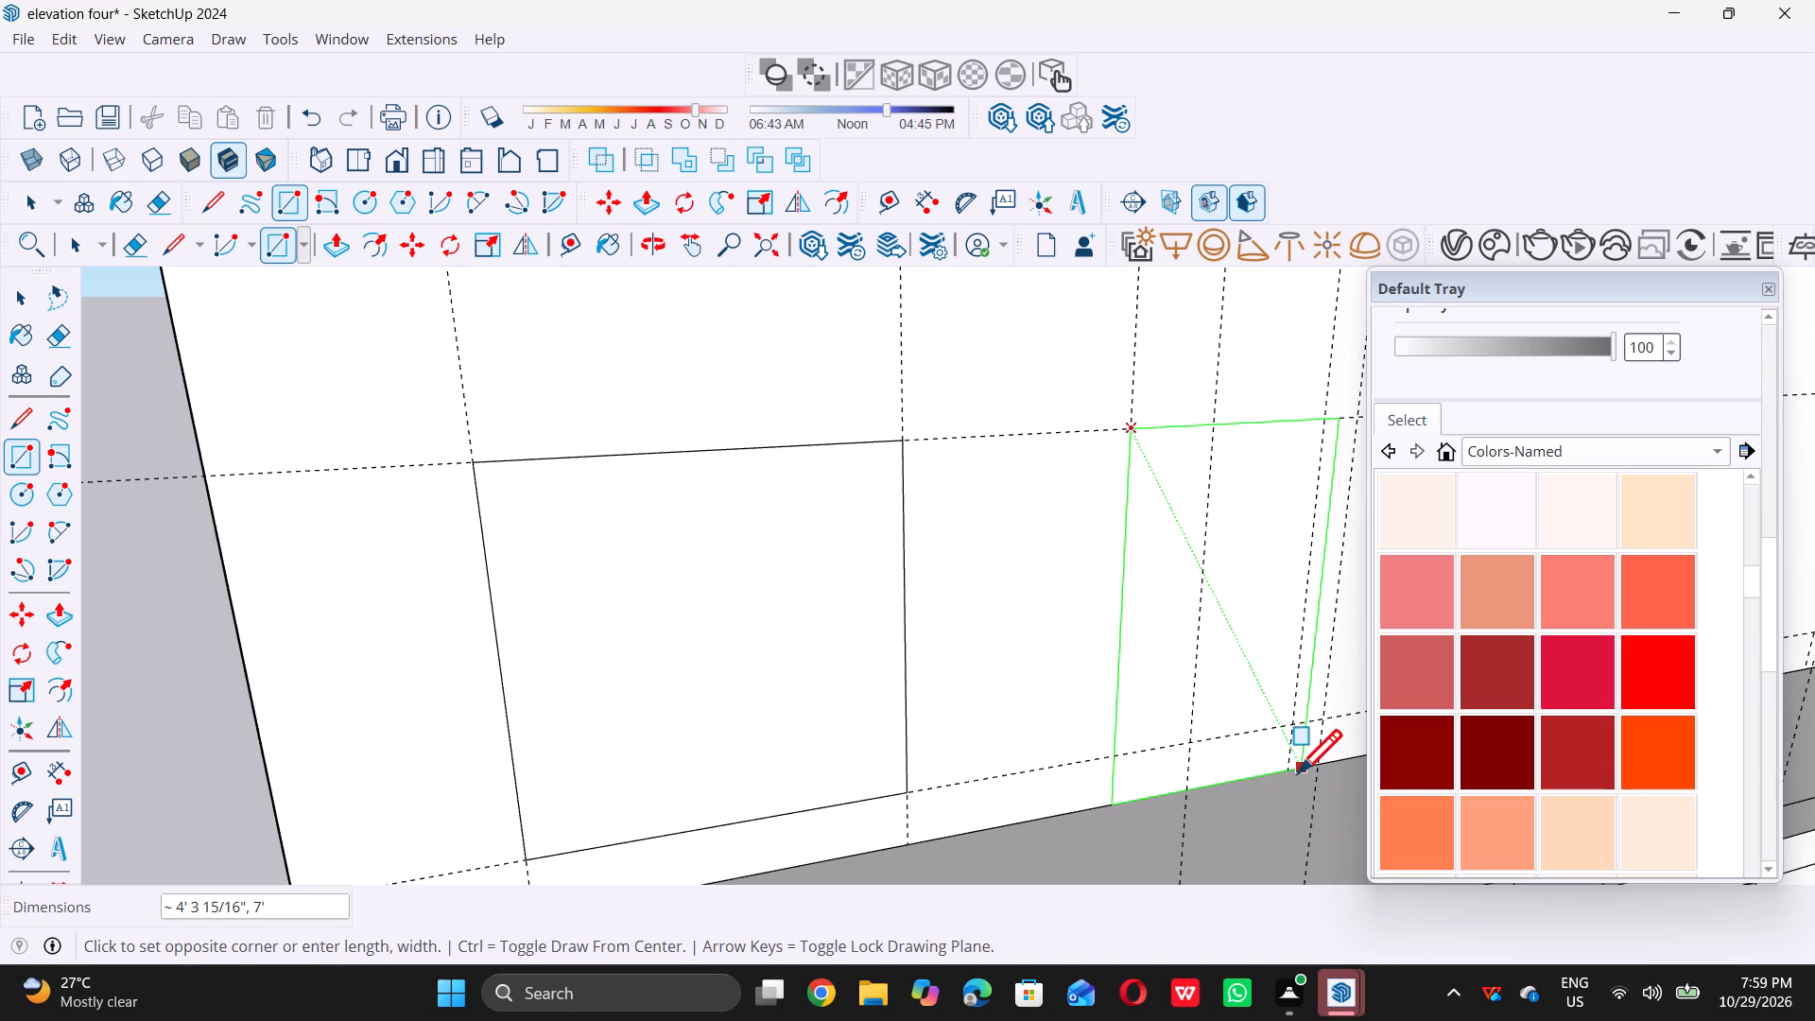
double_click(1291, 765)
Draw a 6' by 6' window rectangle between the guides at the right end of the roof-level front wall.
scroll(870, 713, "down", 10)
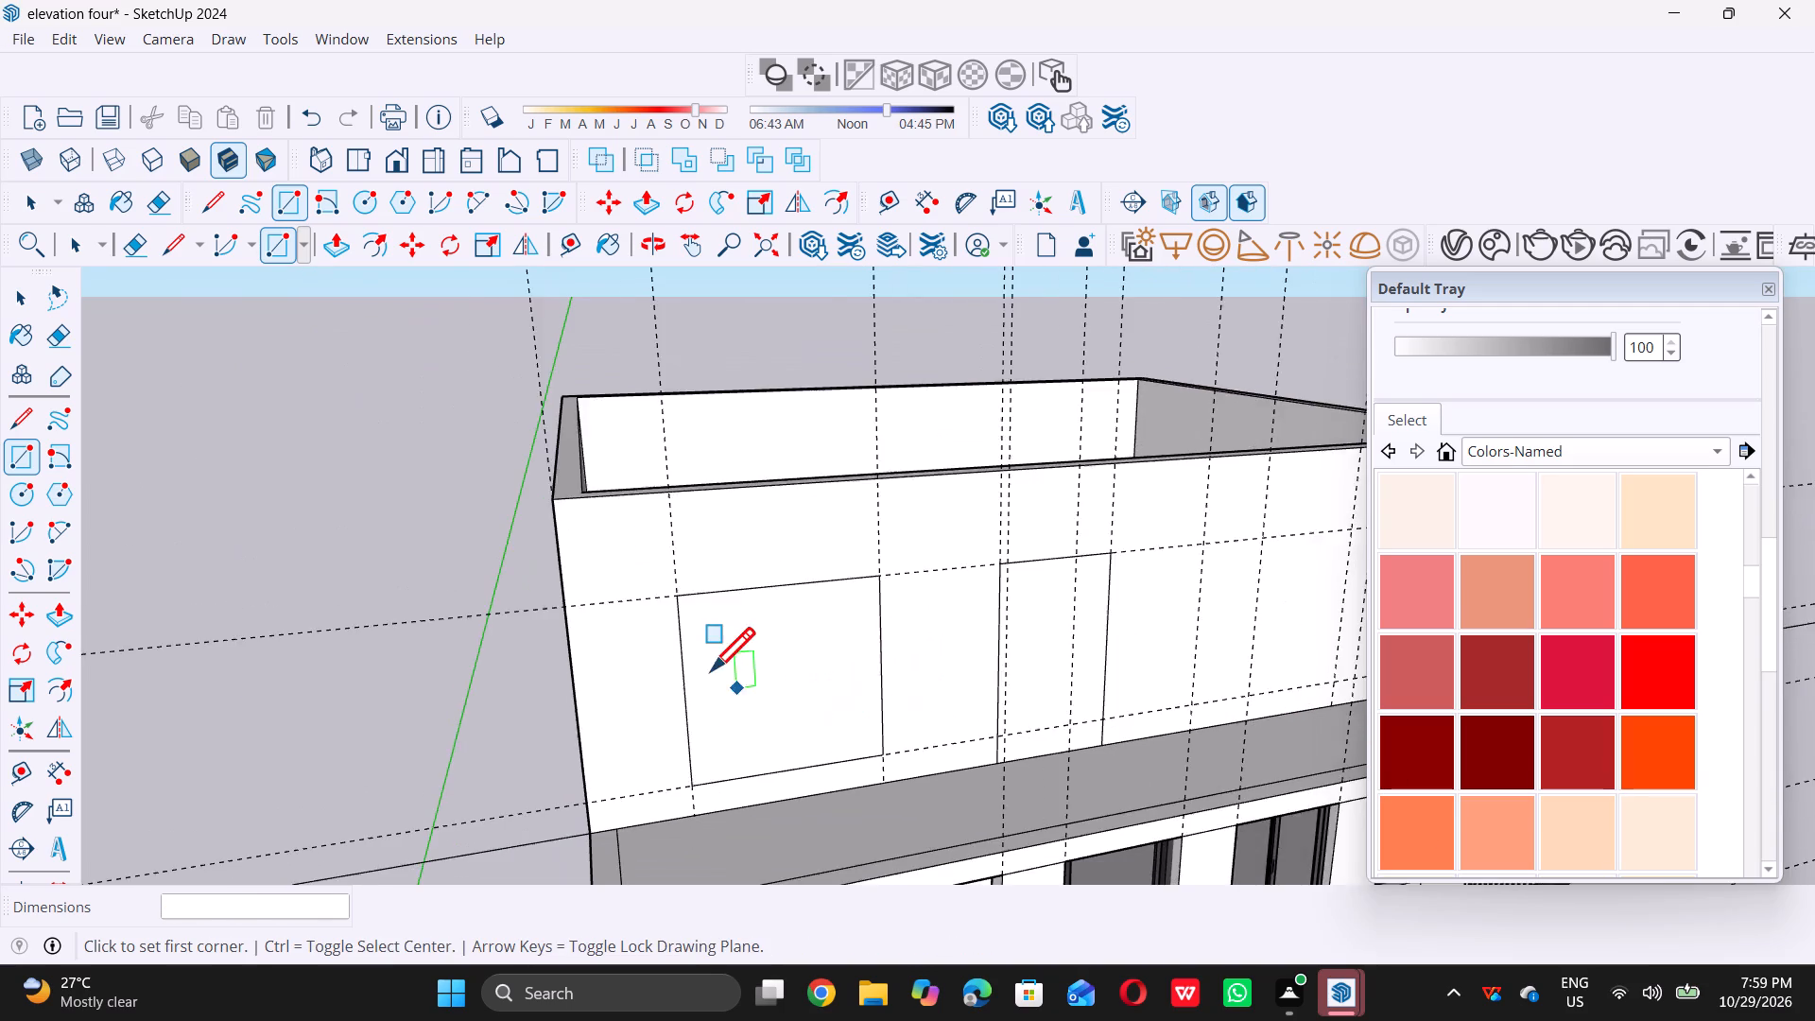
scroll(711, 670, "down", 3)
middle_click_drag(976, 686, 746, 682)
middle_click(746, 682)
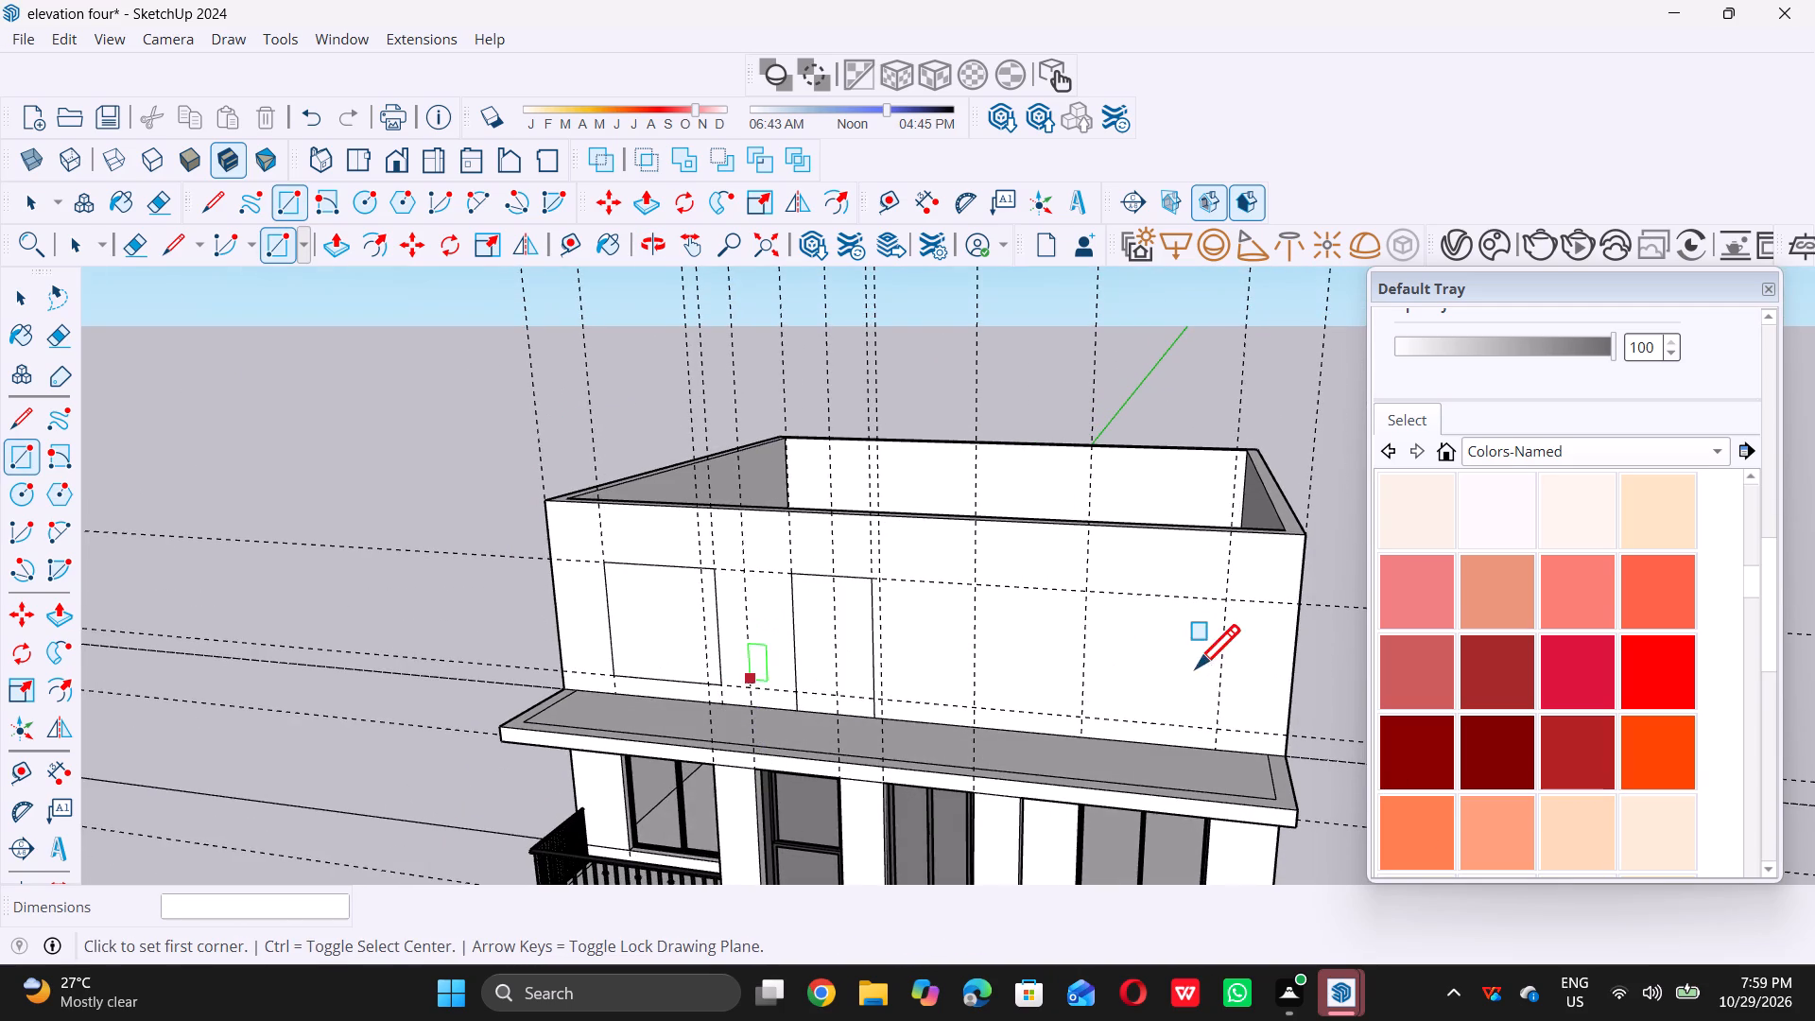
scroll(1135, 658, "up", 5)
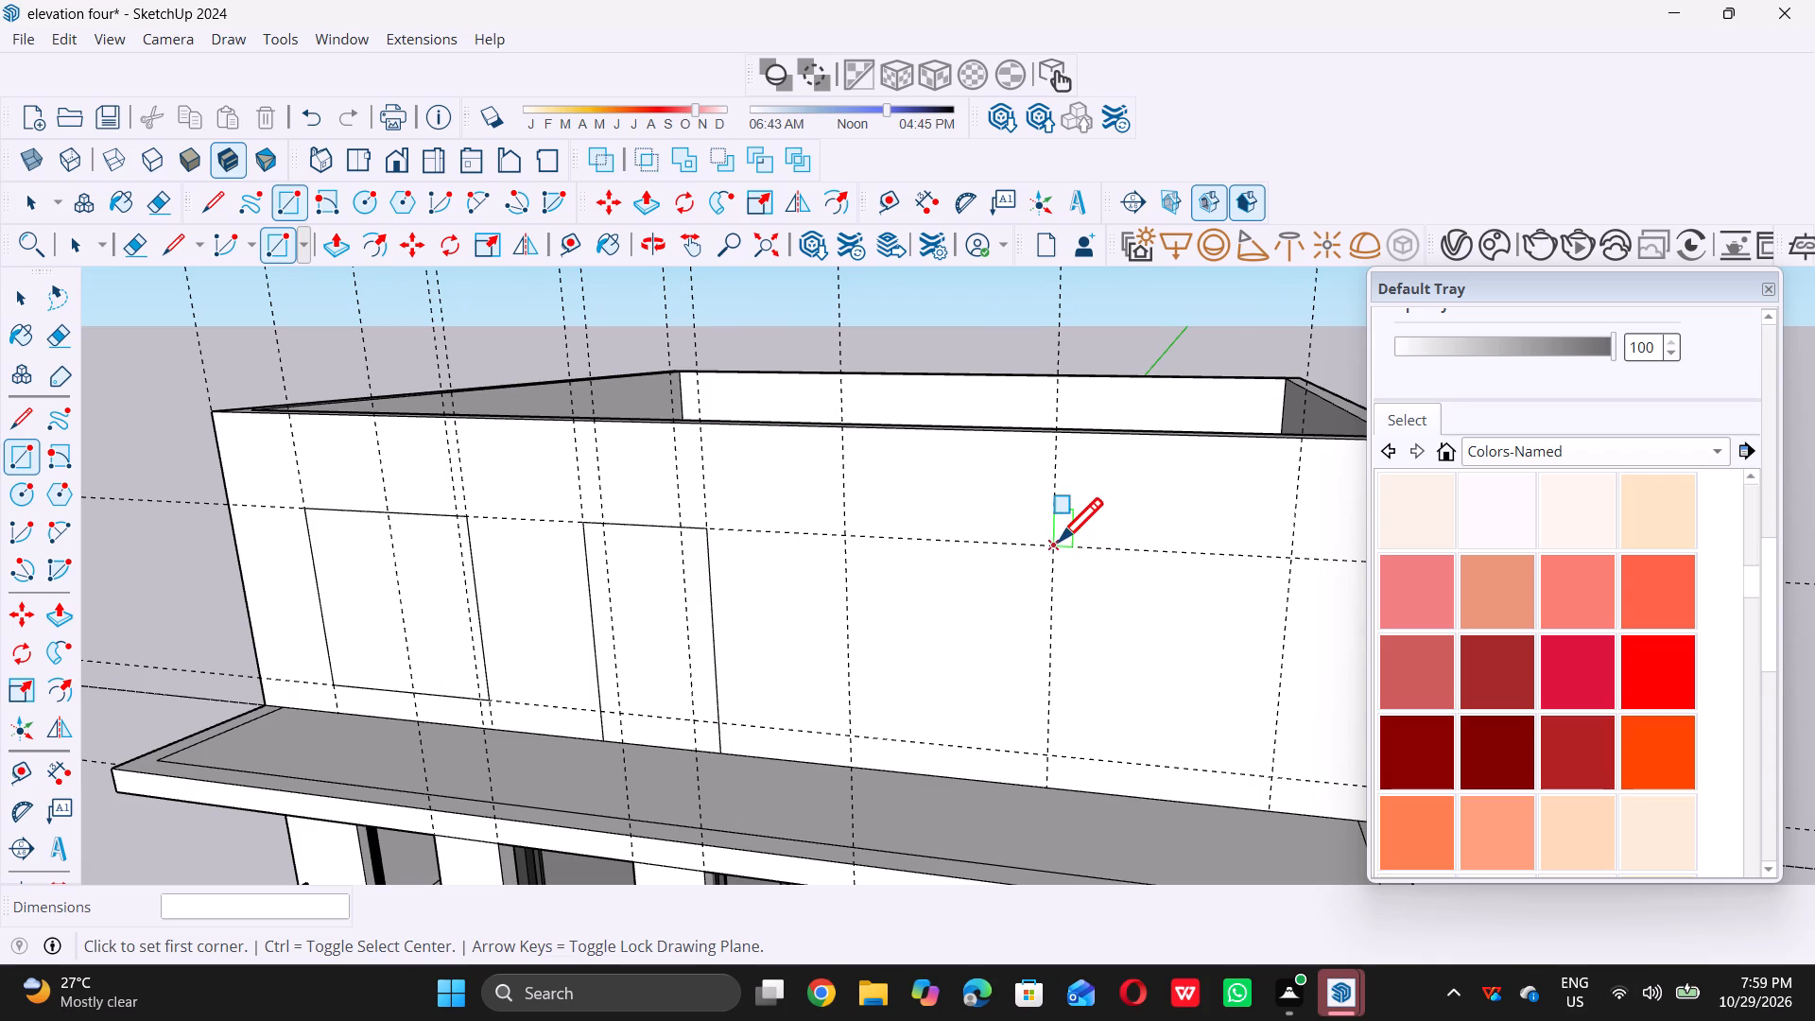
double_click(1057, 543)
scroll(1057, 543, "down", 5)
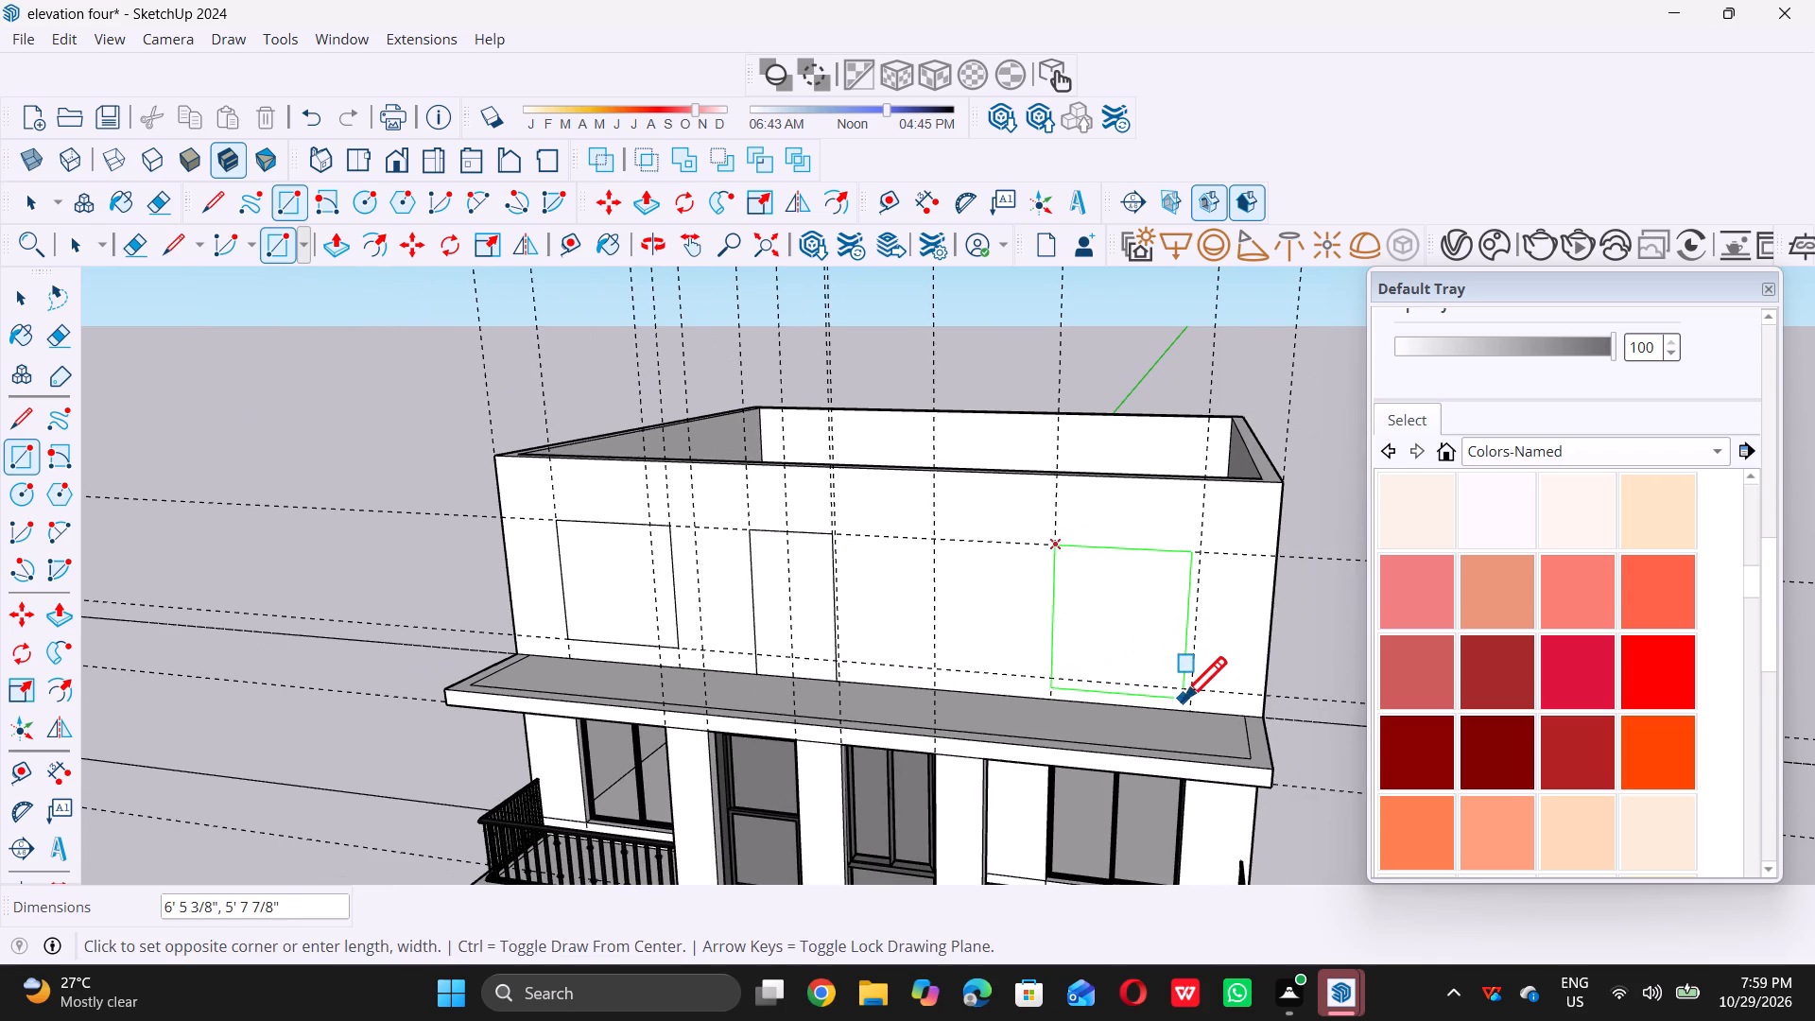
scroll(1188, 701, "up", 1)
double_click(1193, 690)
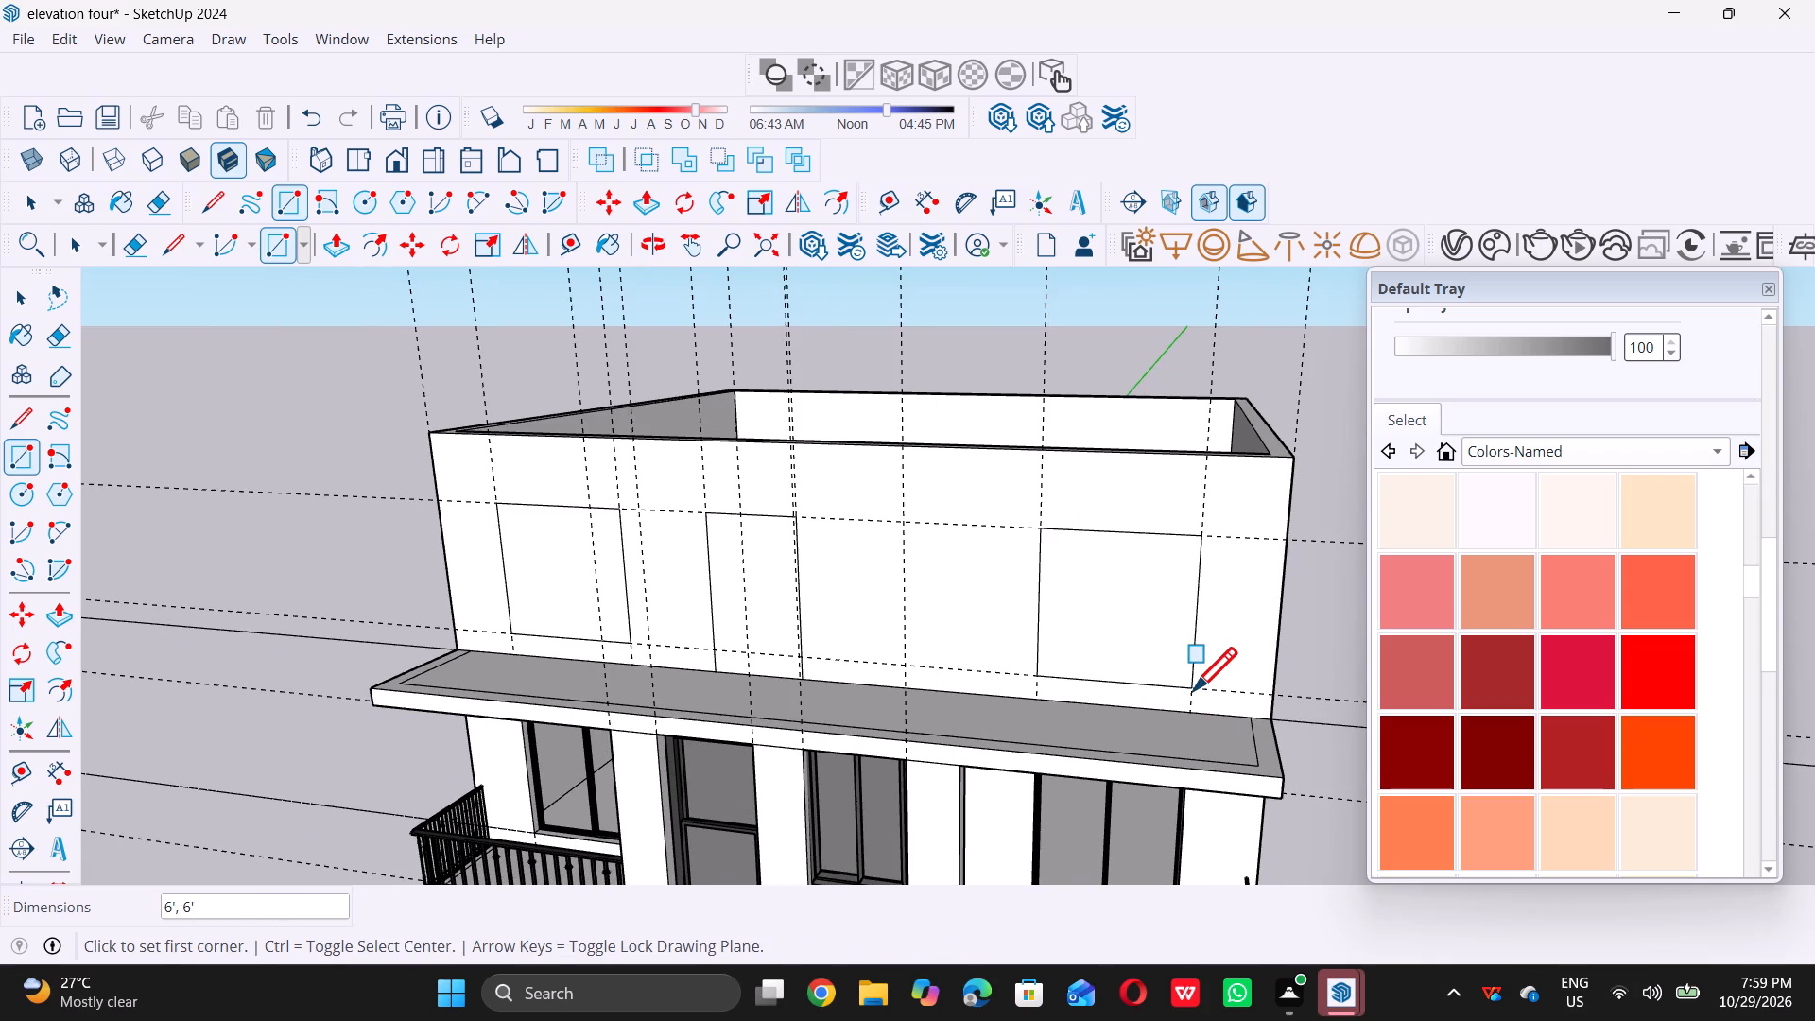
key("space")
Push the left window rectangle 9" through the roof-level front wall to cut its opening.
scroll(1143, 612, "down", 17)
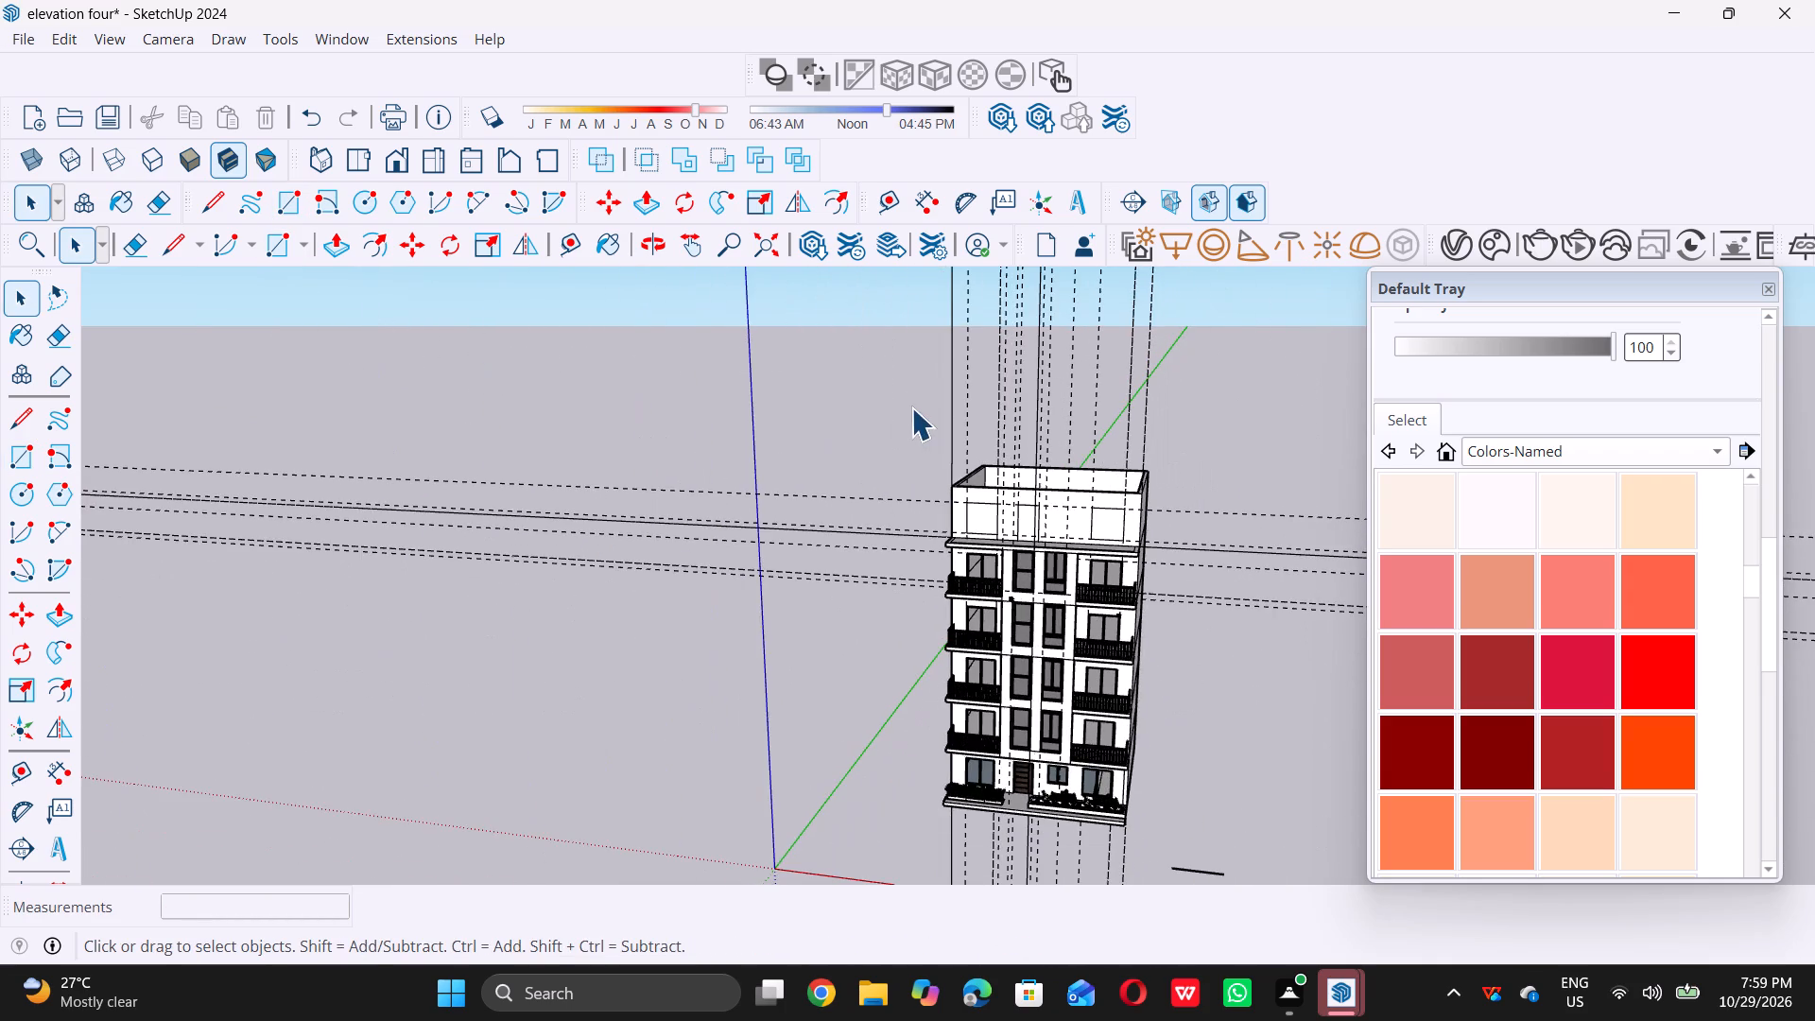
middle_click_drag(911, 407, 1235, 562)
scroll(1011, 507, "up", 7)
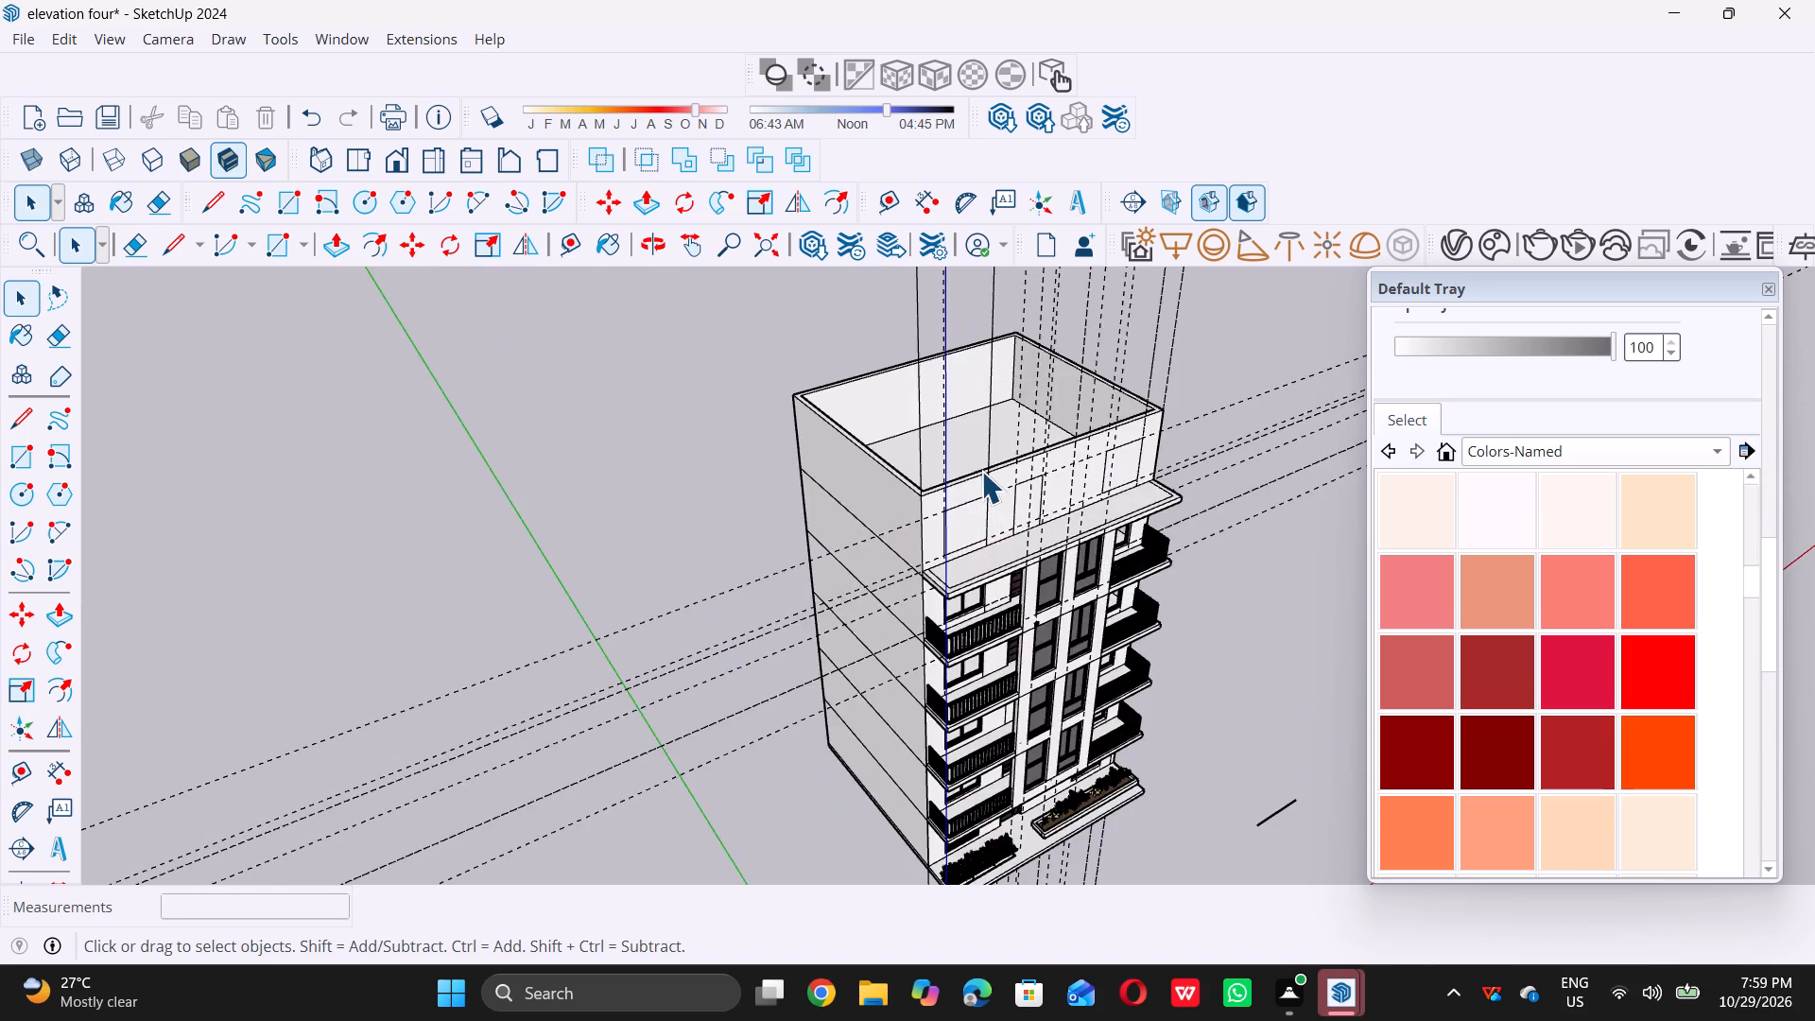
scroll(981, 471, "up", 2)
middle_click_drag(943, 486, 1003, 557)
scroll(994, 626, "up", 4)
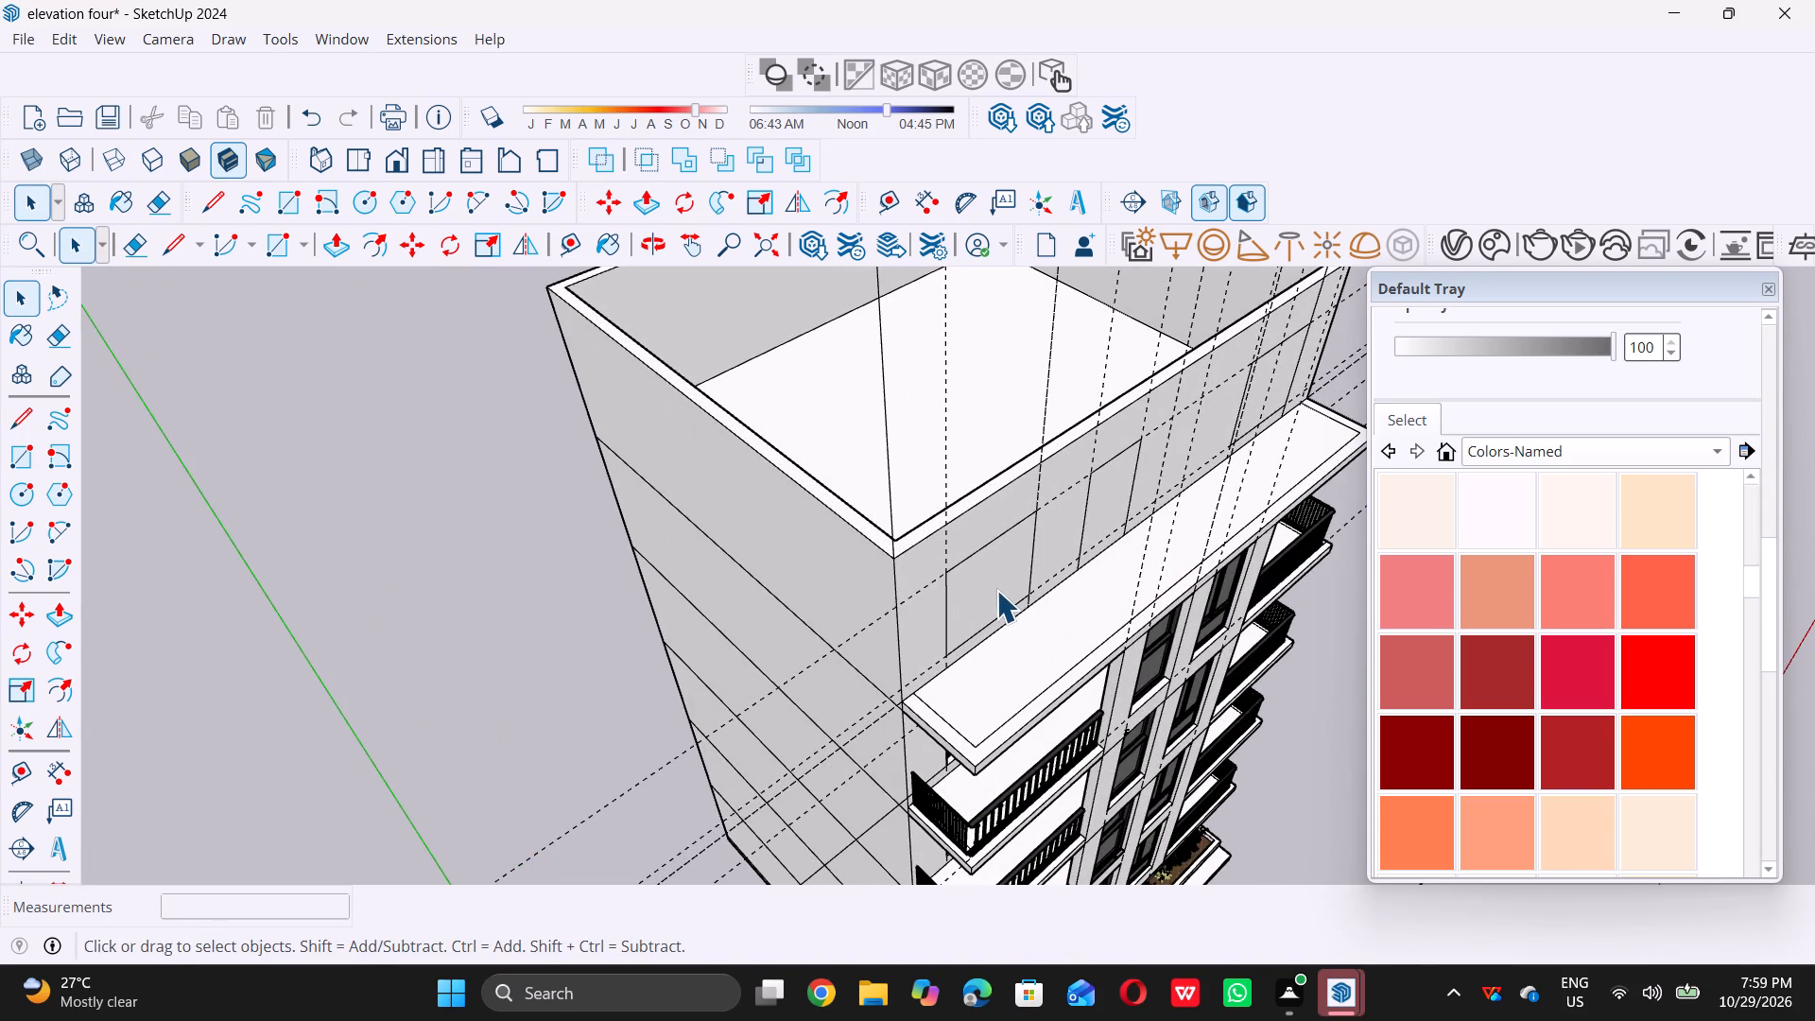
left_click(996, 590)
key("p")
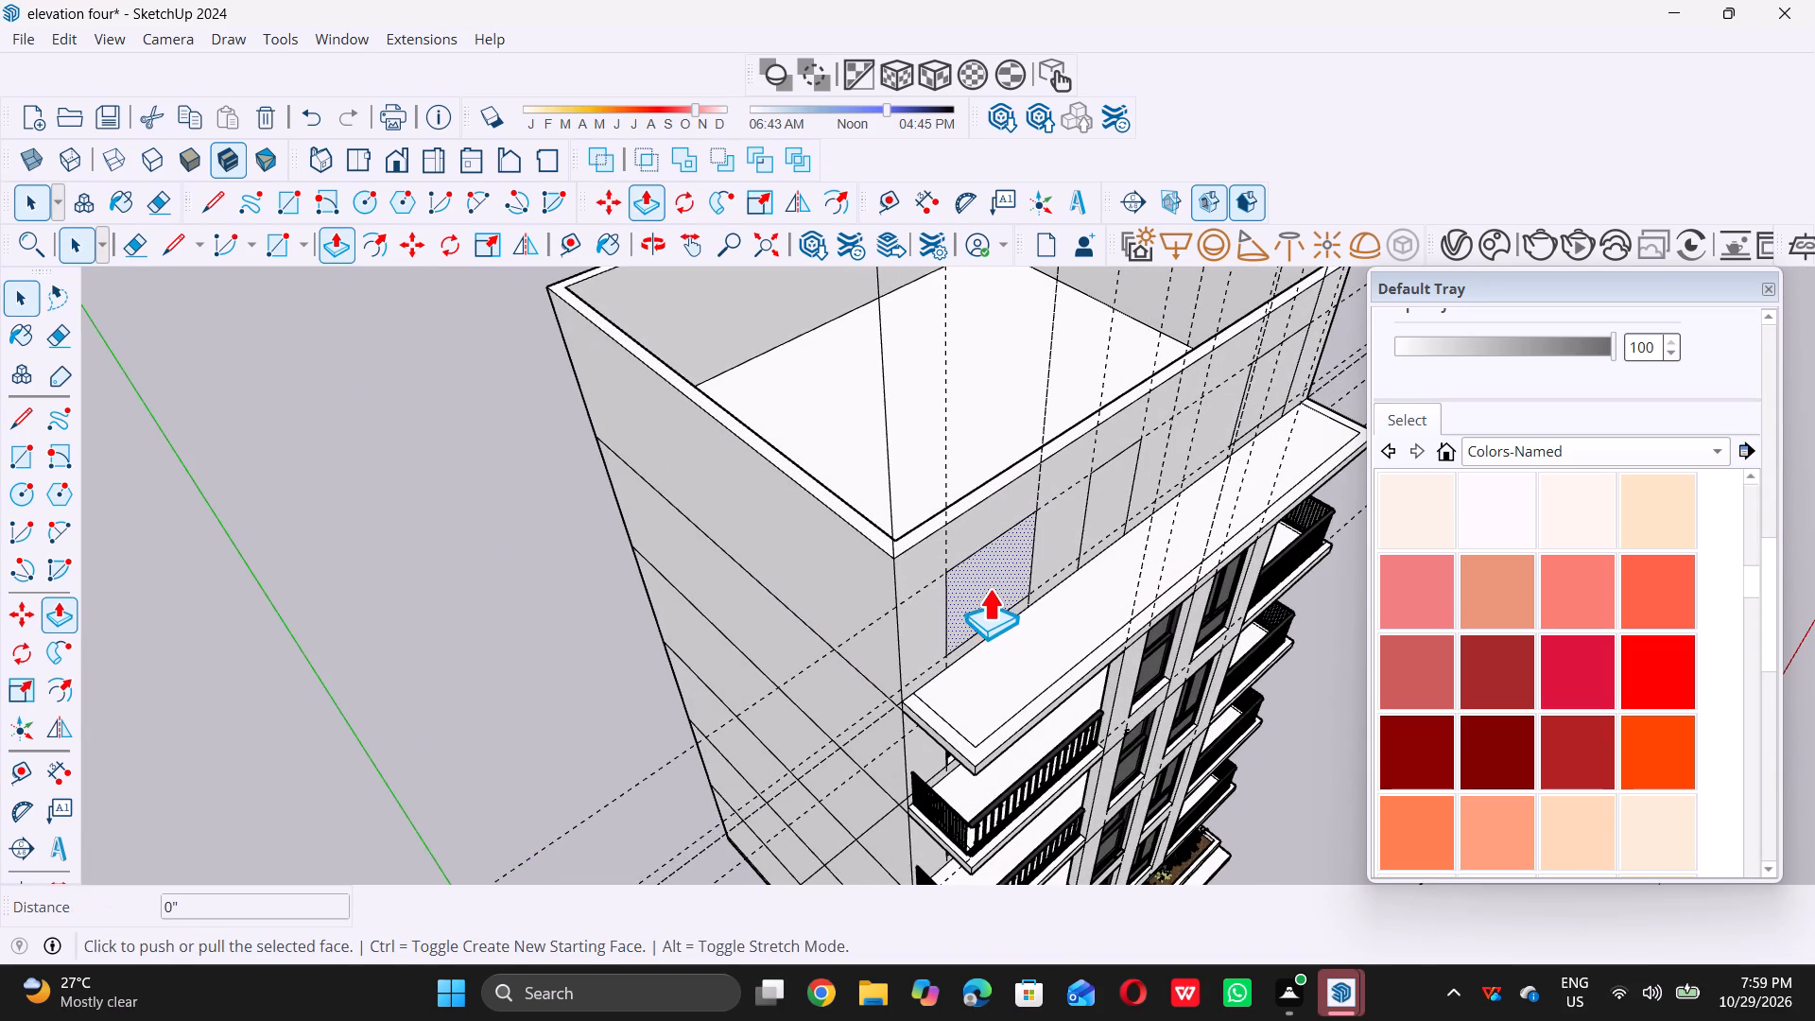
scroll(978, 569, "up", 3)
left_click(978, 569)
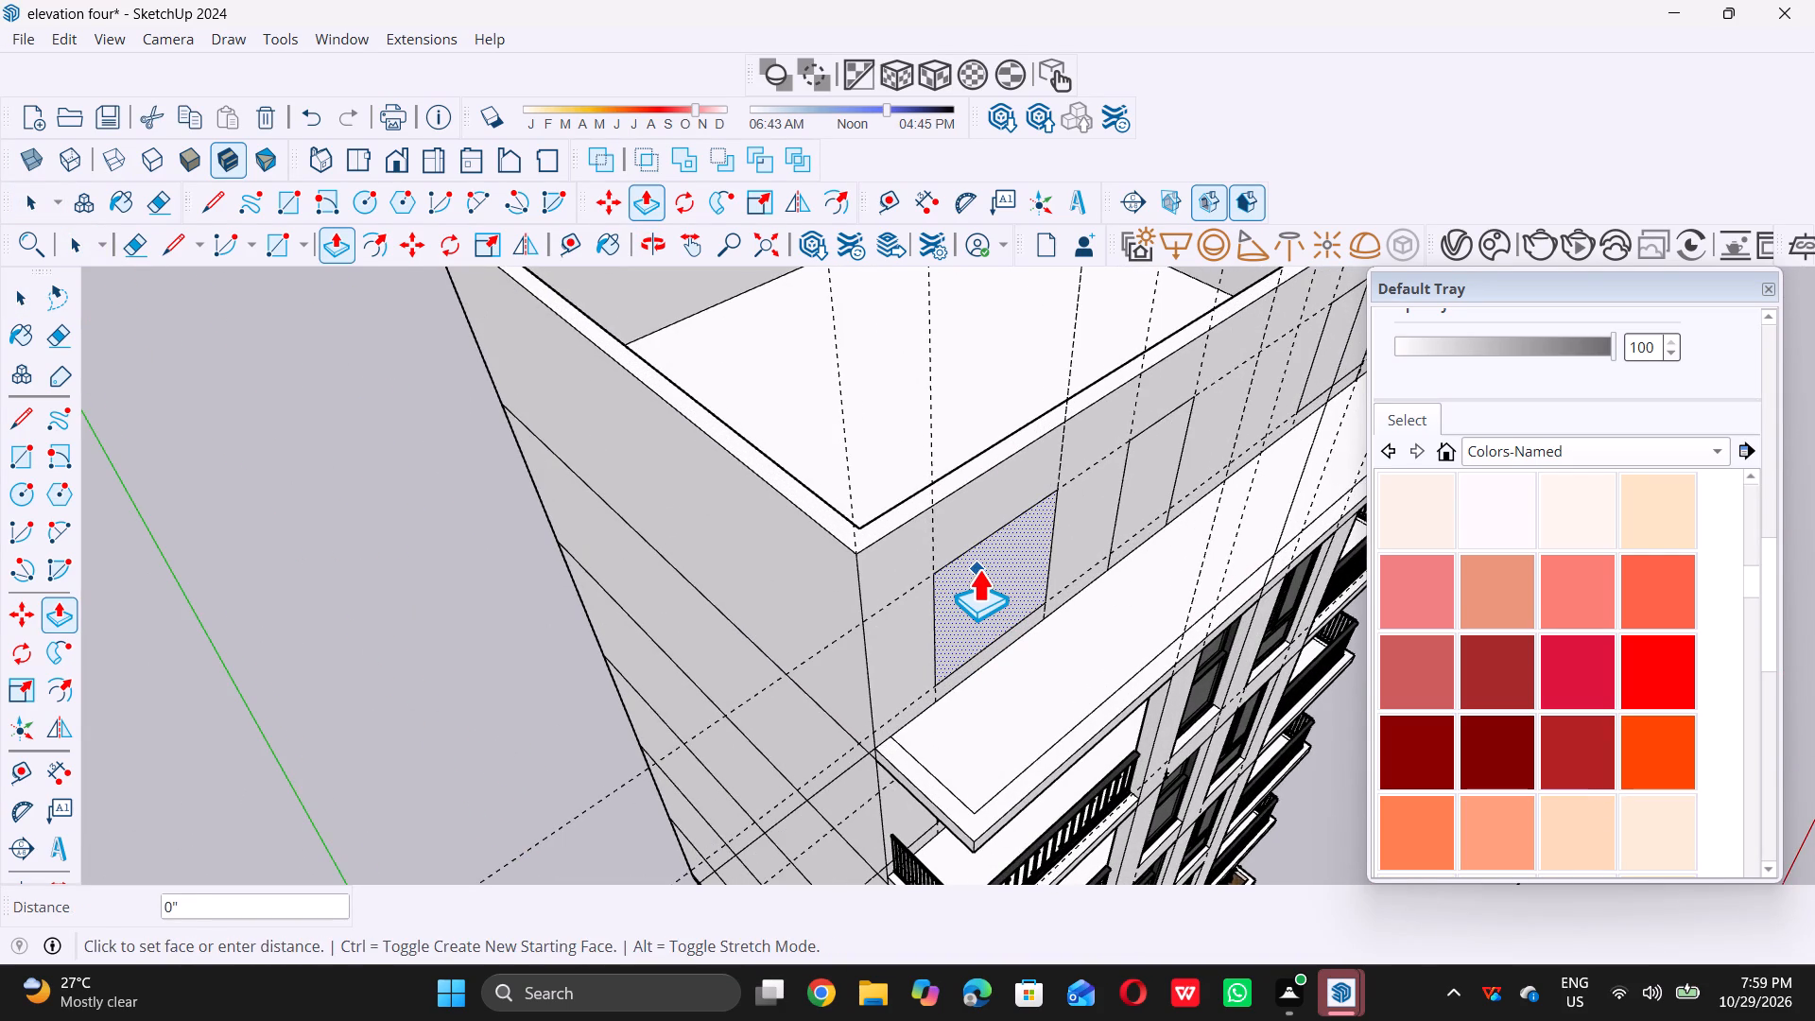
left_click(944, 478)
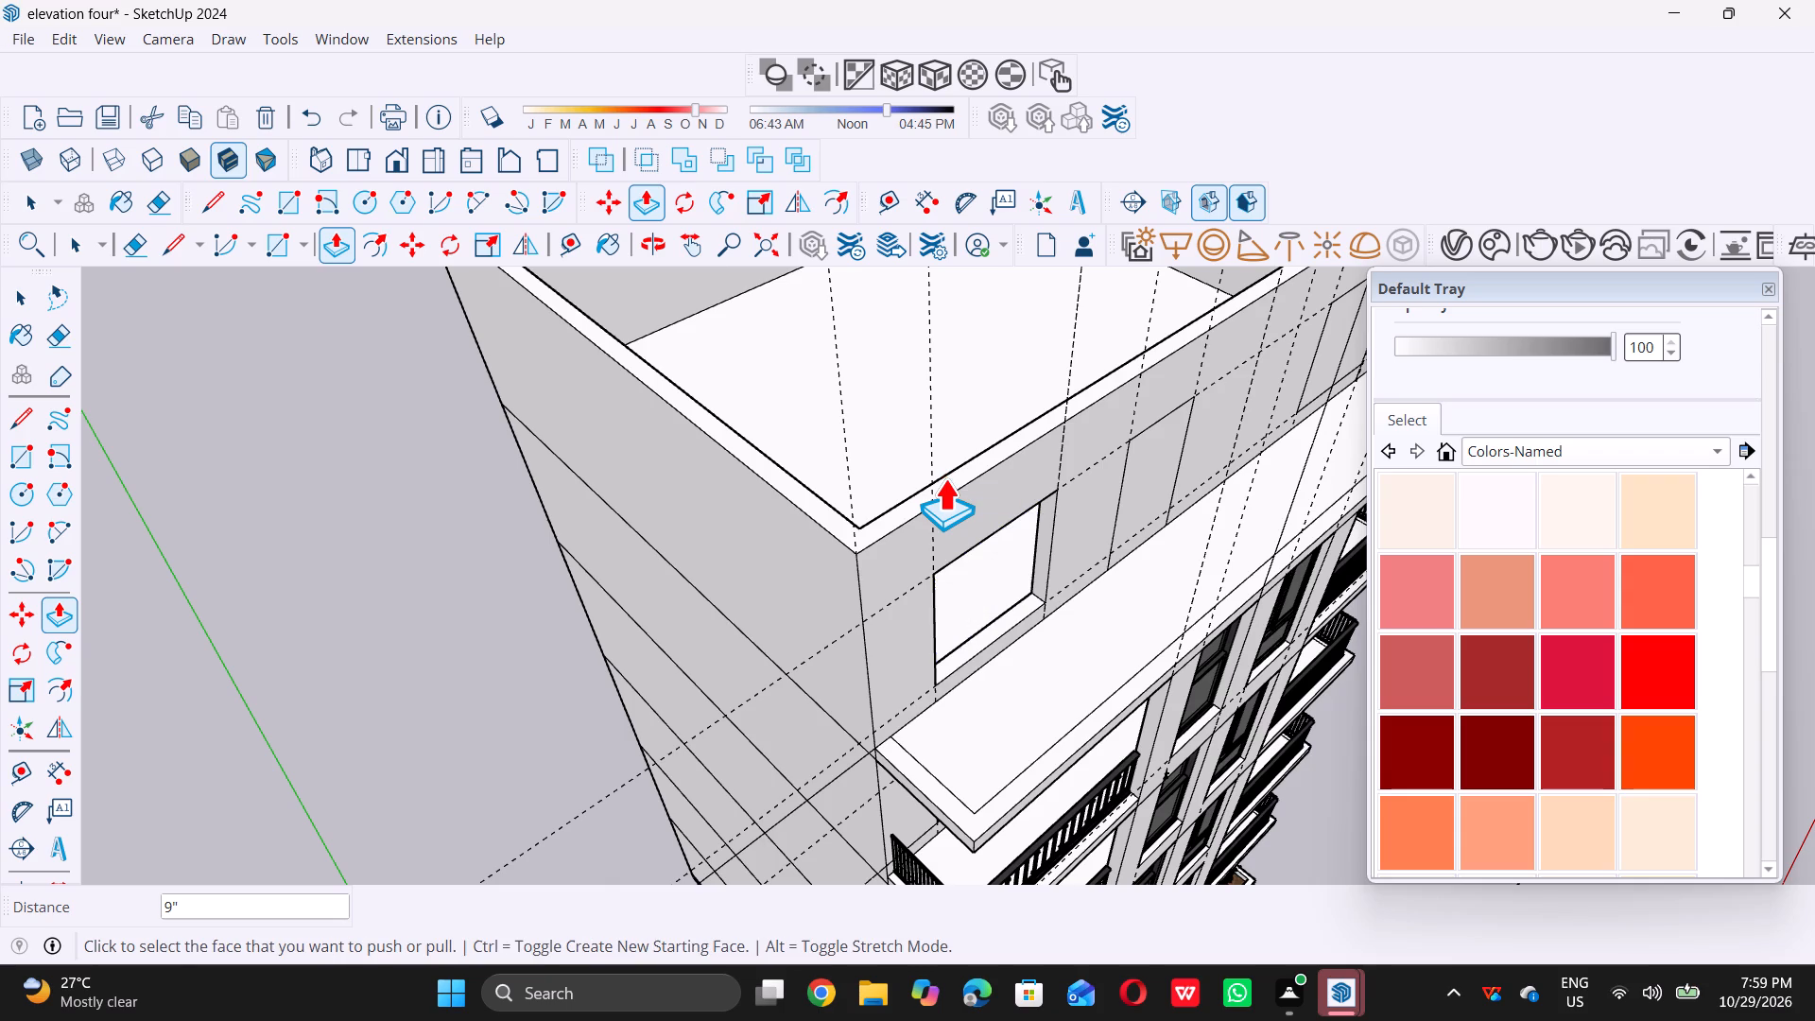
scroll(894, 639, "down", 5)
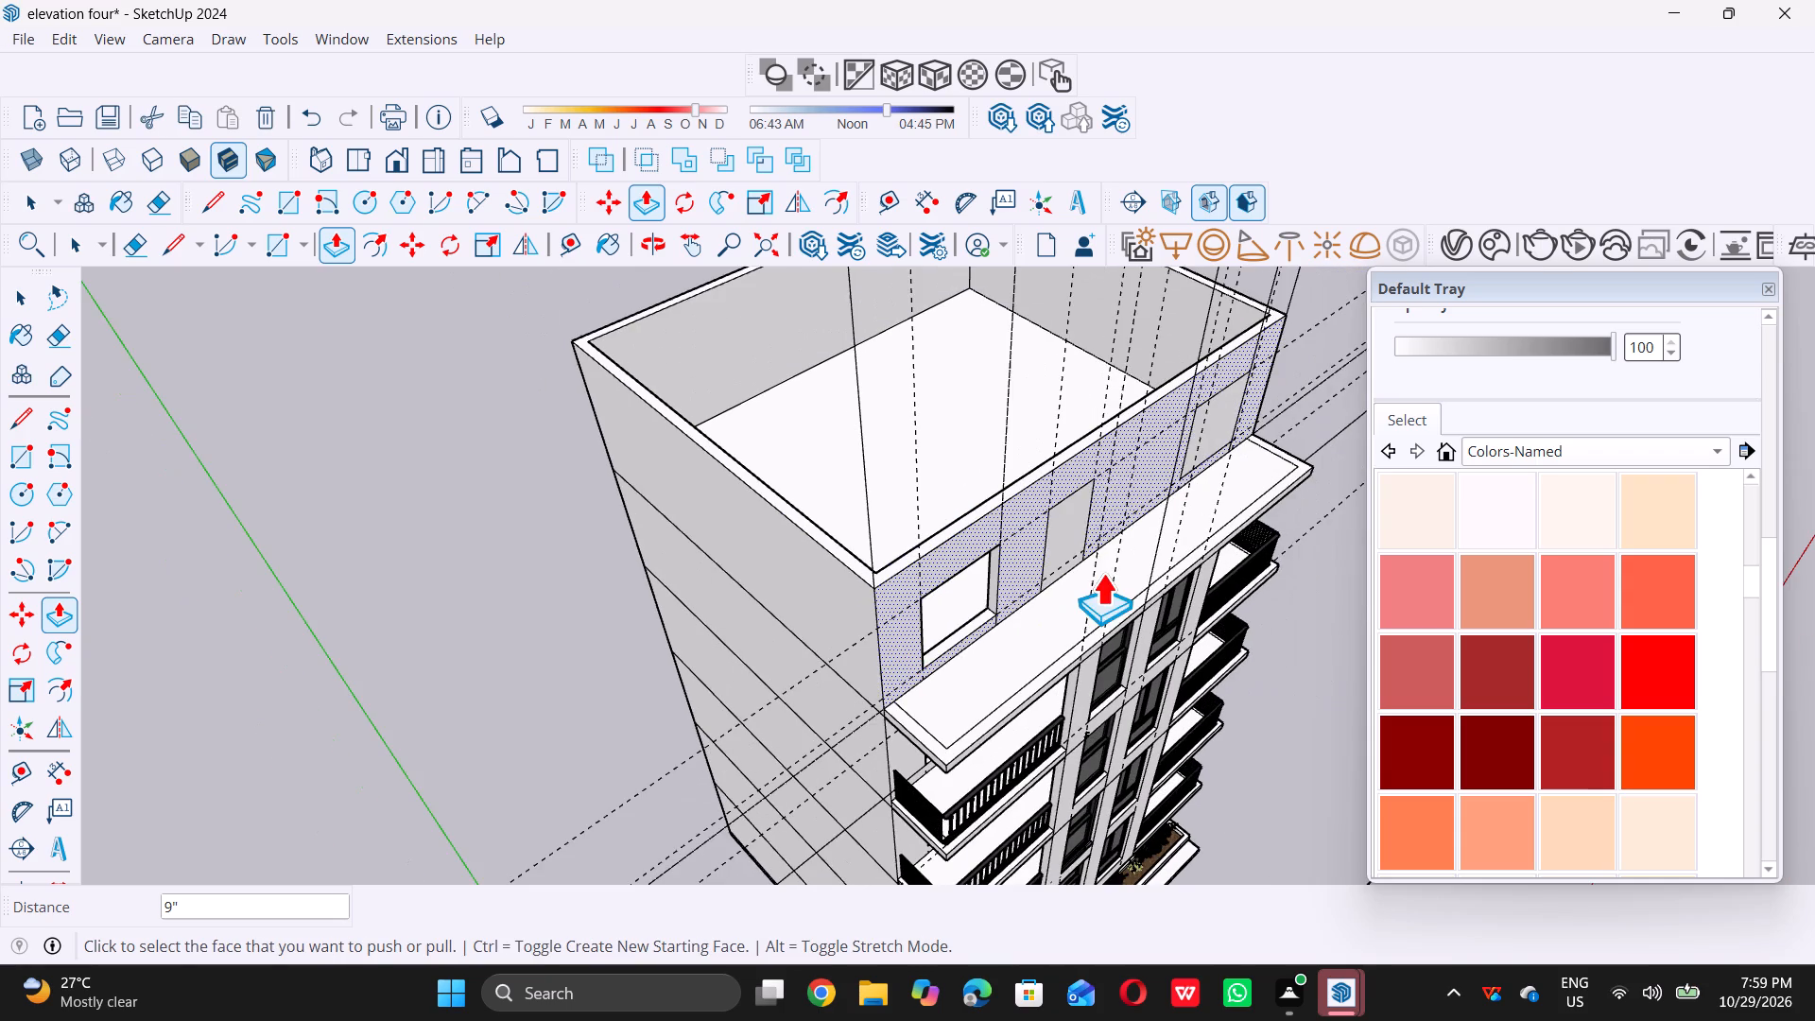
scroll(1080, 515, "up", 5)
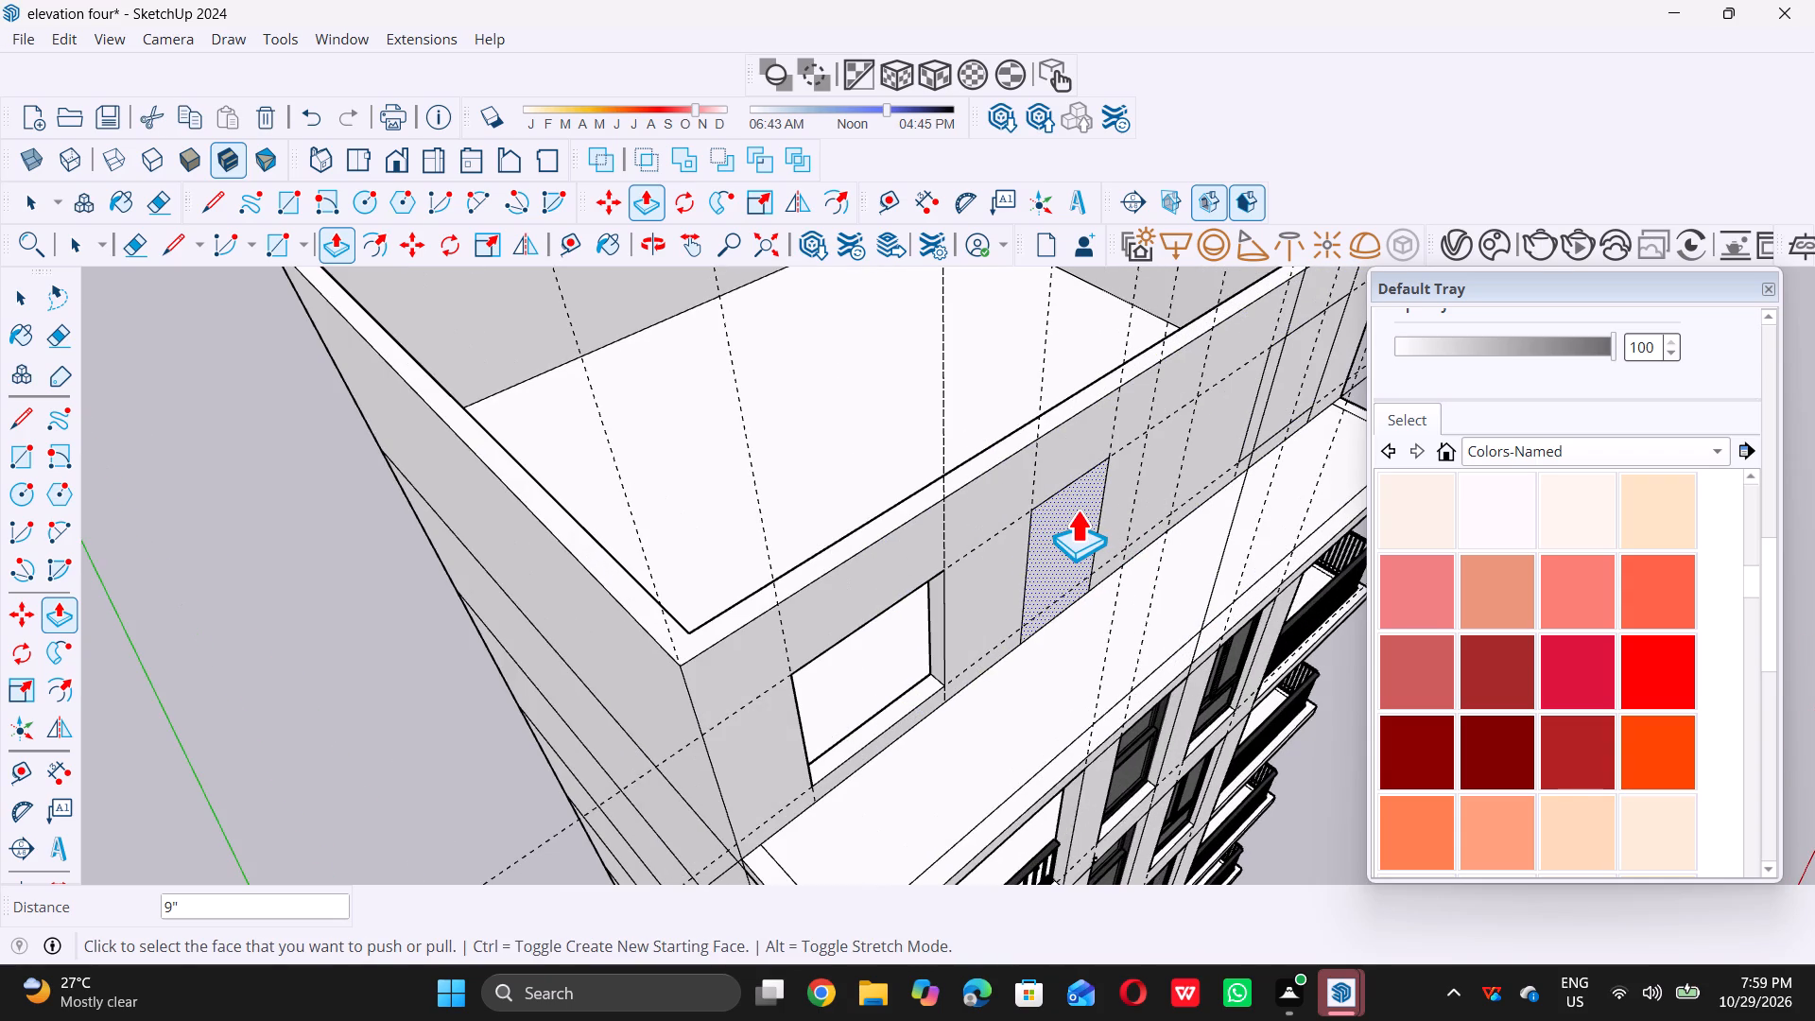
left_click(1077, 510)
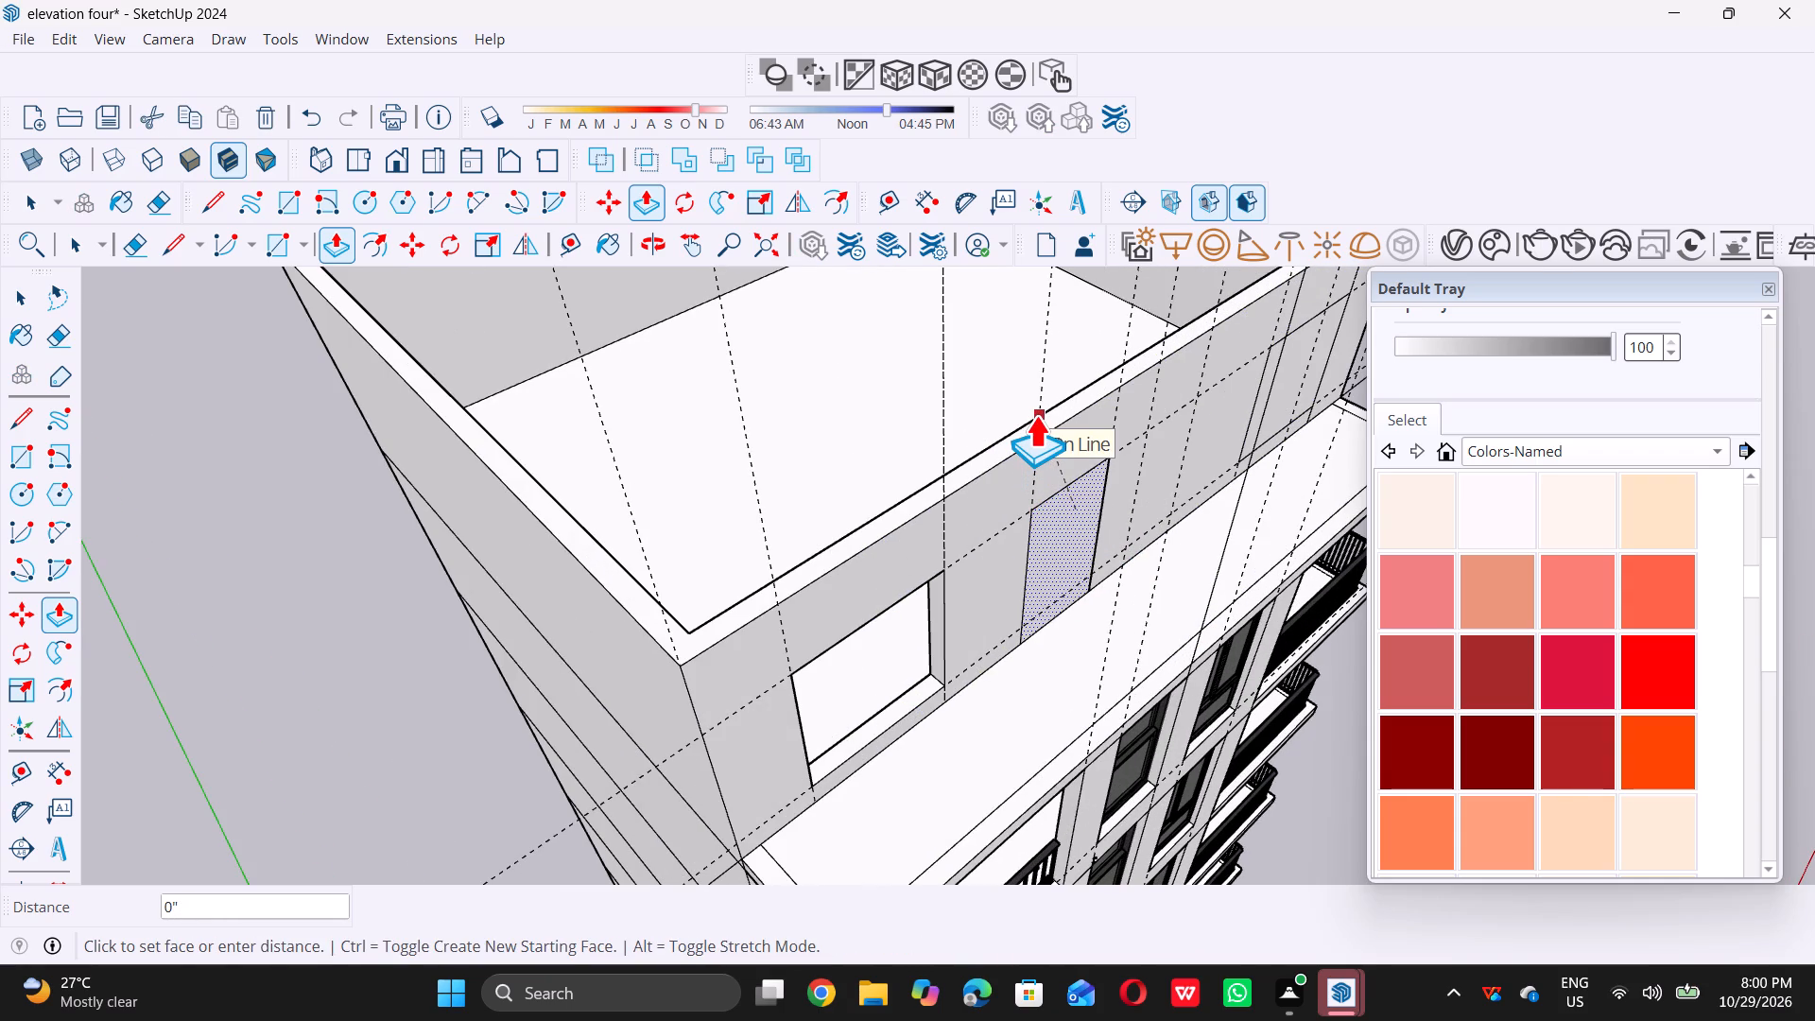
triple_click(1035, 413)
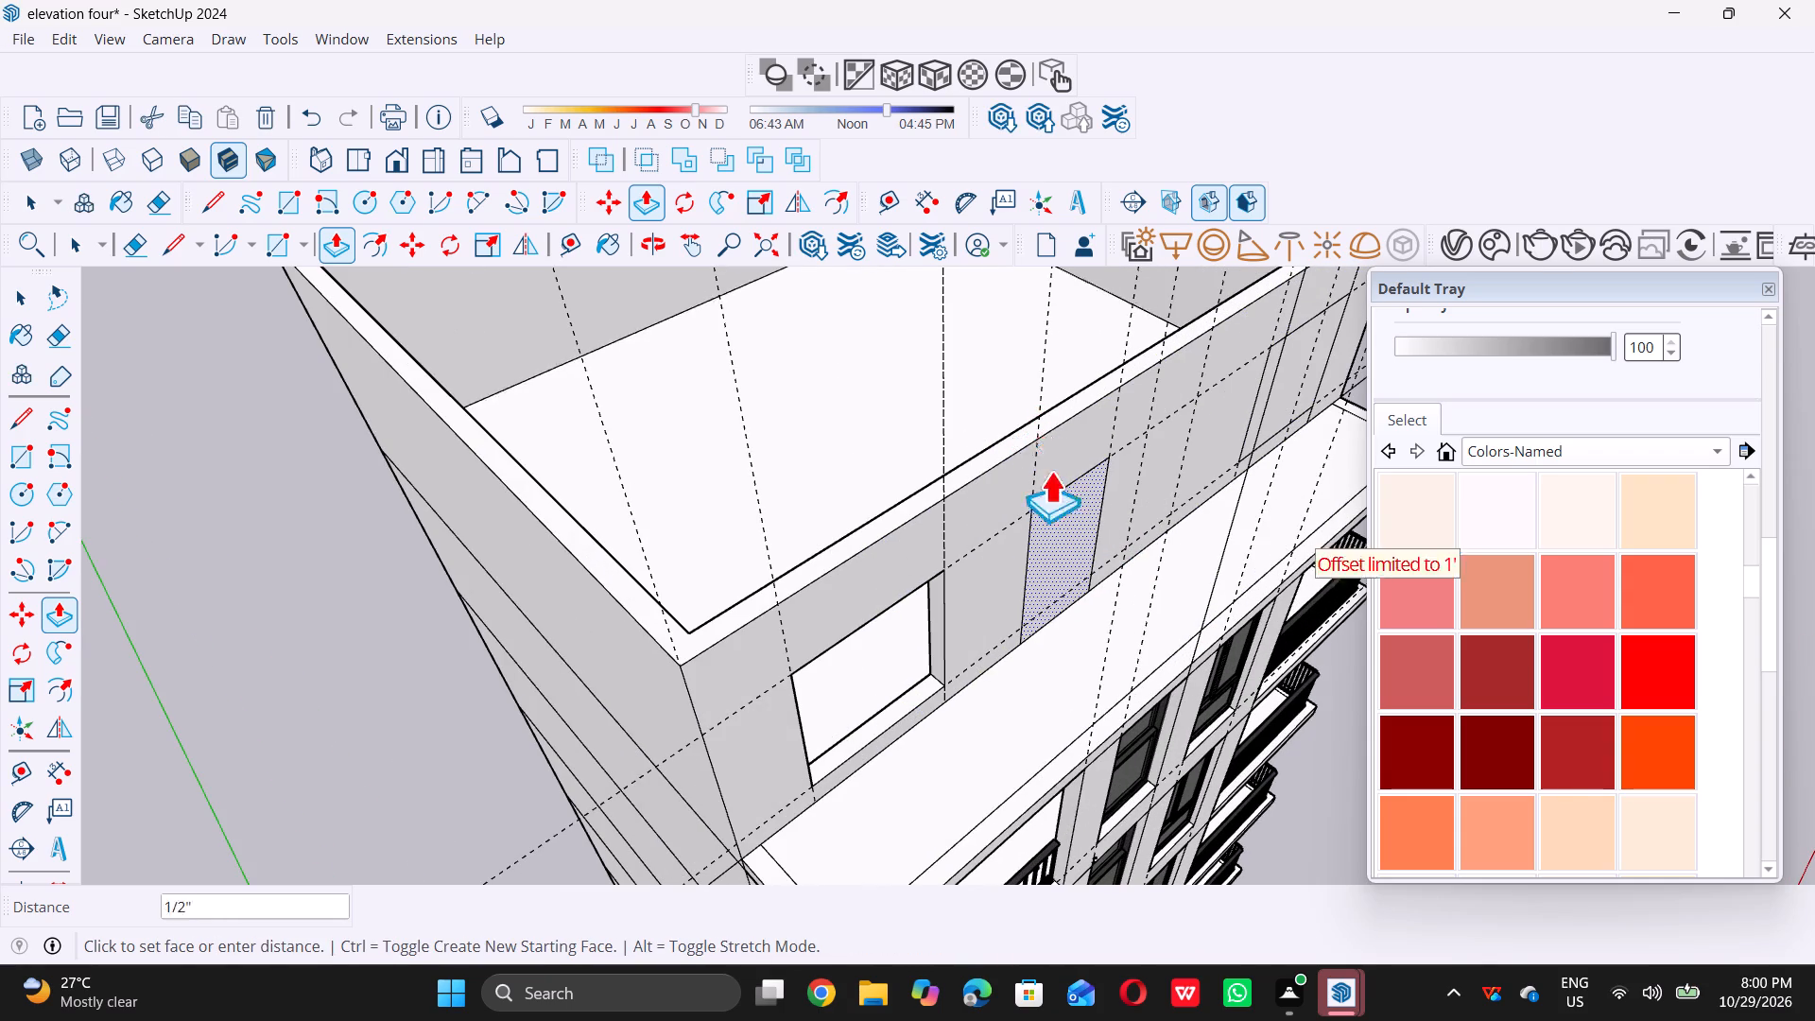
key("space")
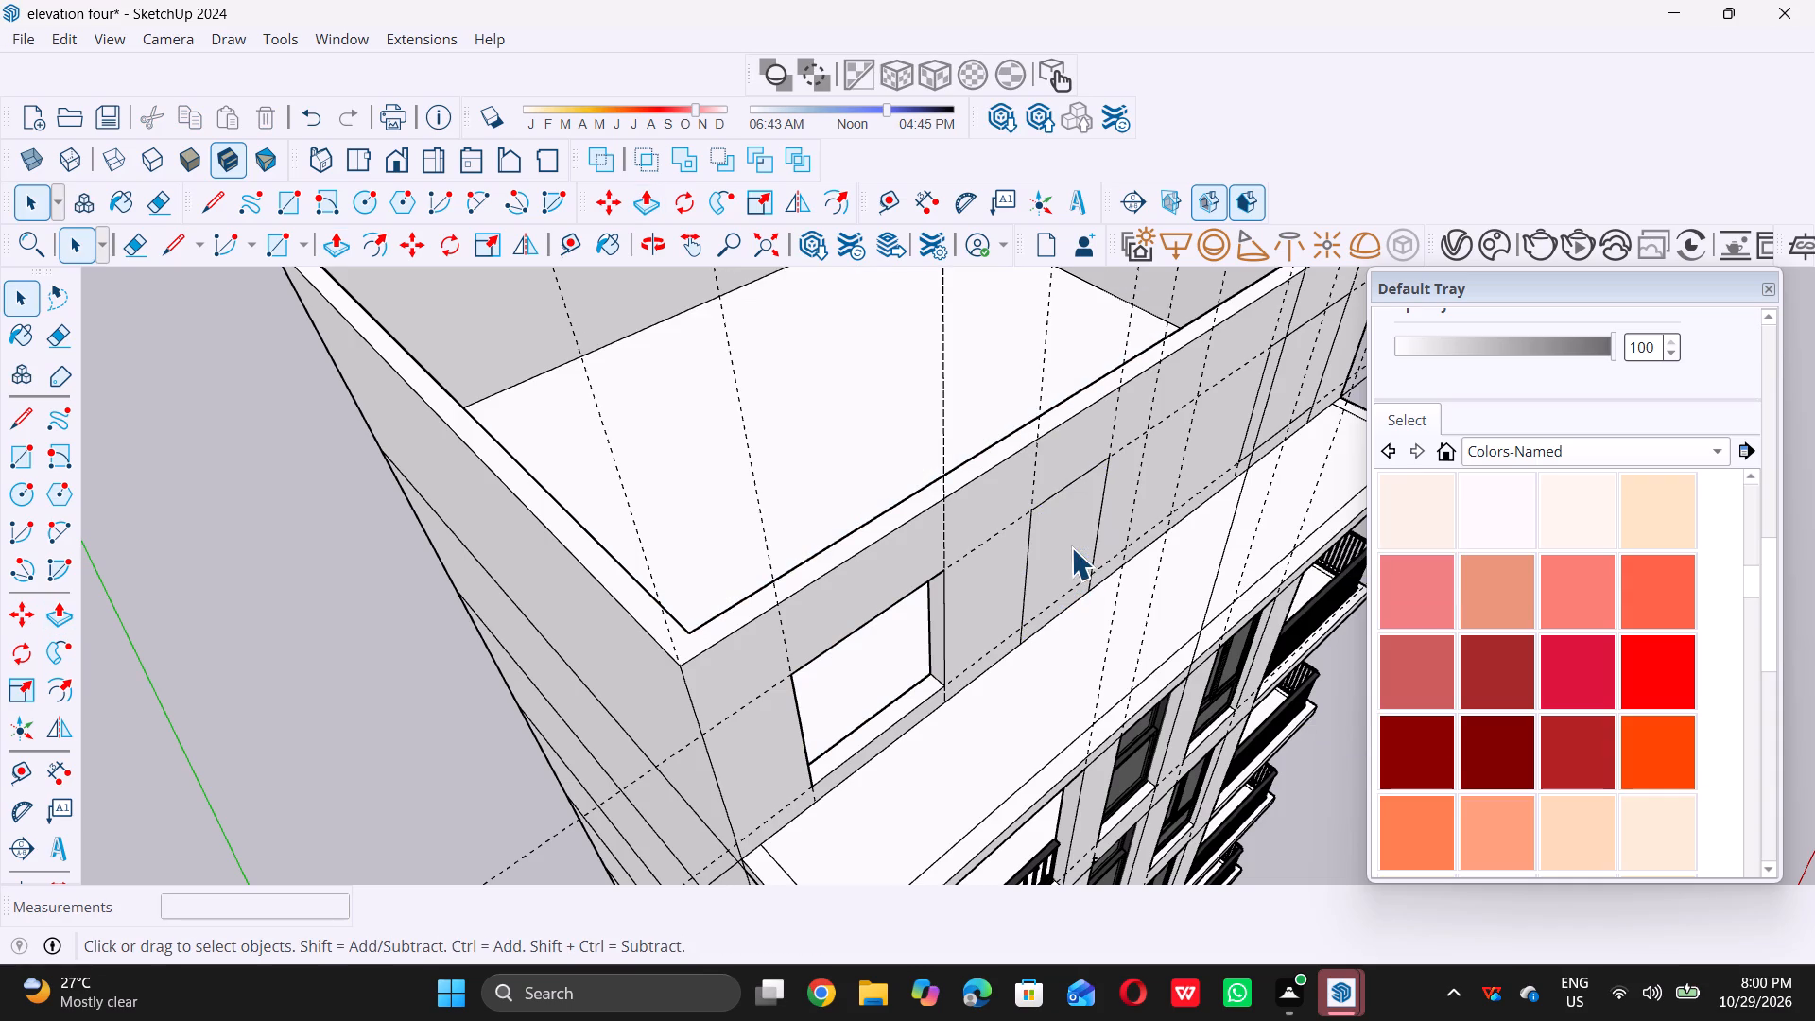
Push the door rectangle 9" through the roof-level front wall to cut the door opening.
scroll(1026, 623, "down", 10)
middle_click_drag(1021, 644, 1089, 561)
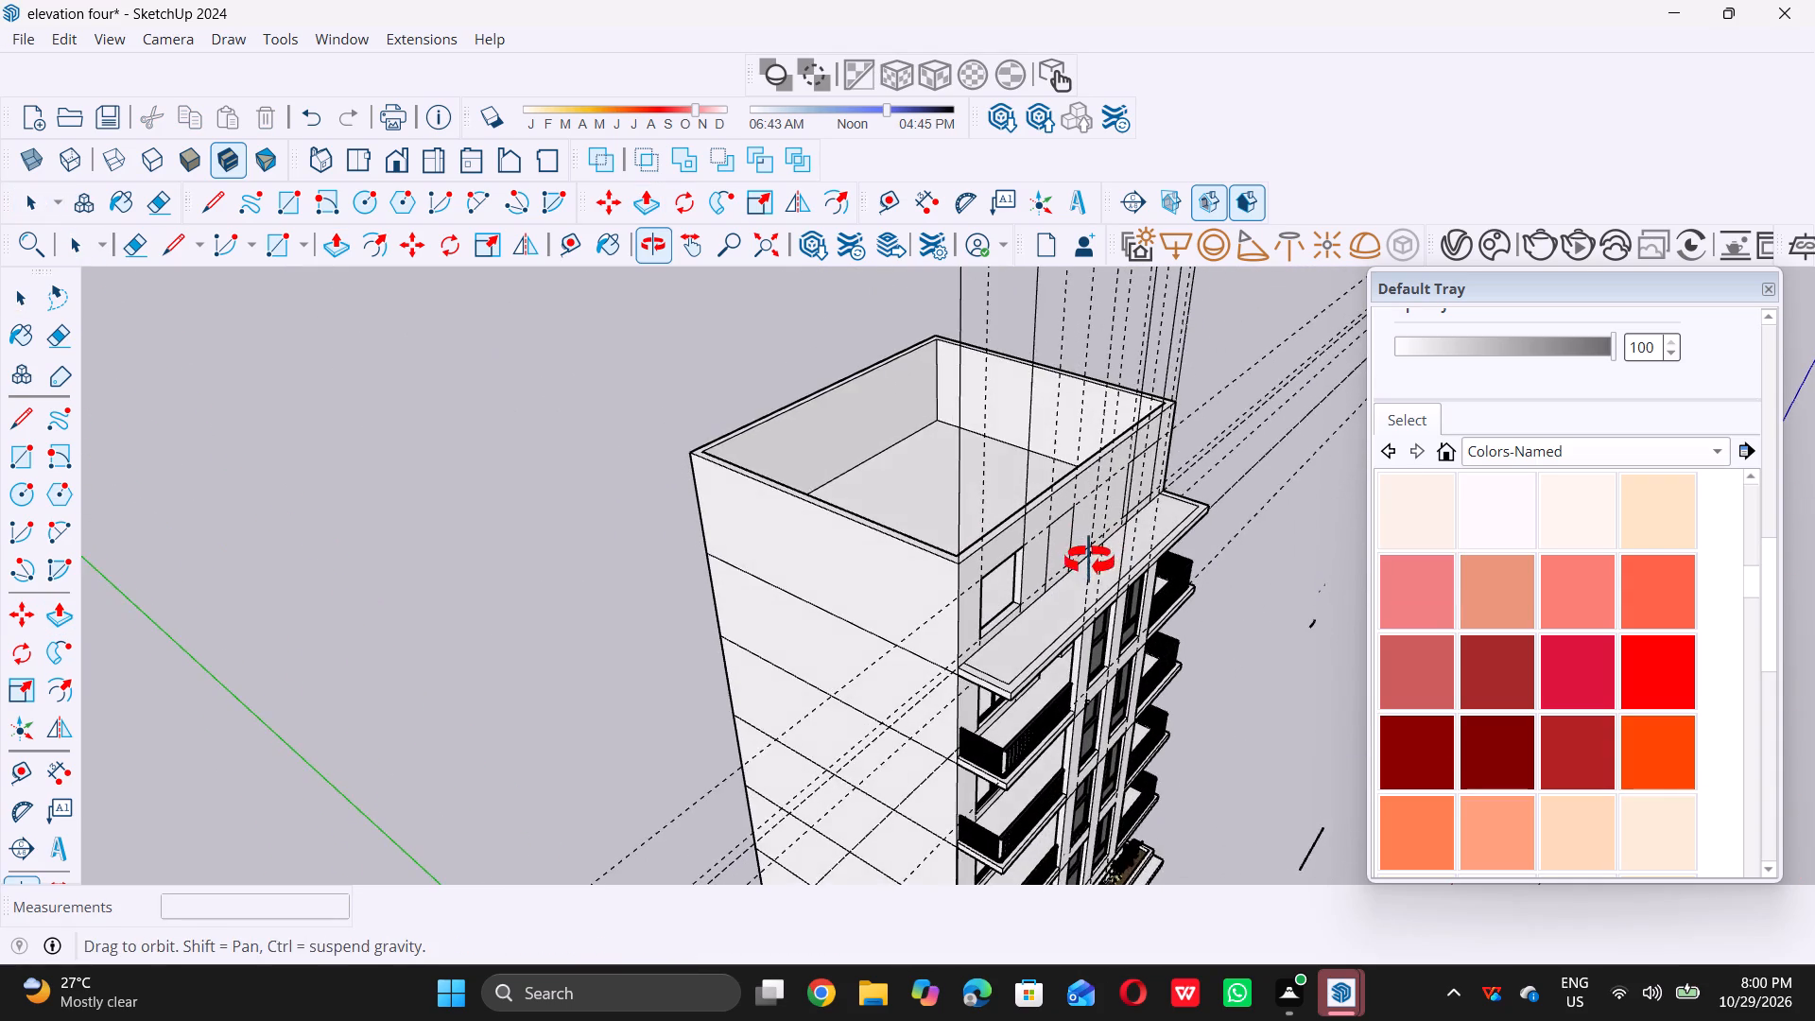
middle_click_drag(1089, 561, 1089, 559)
scroll(1082, 535, "up", 9)
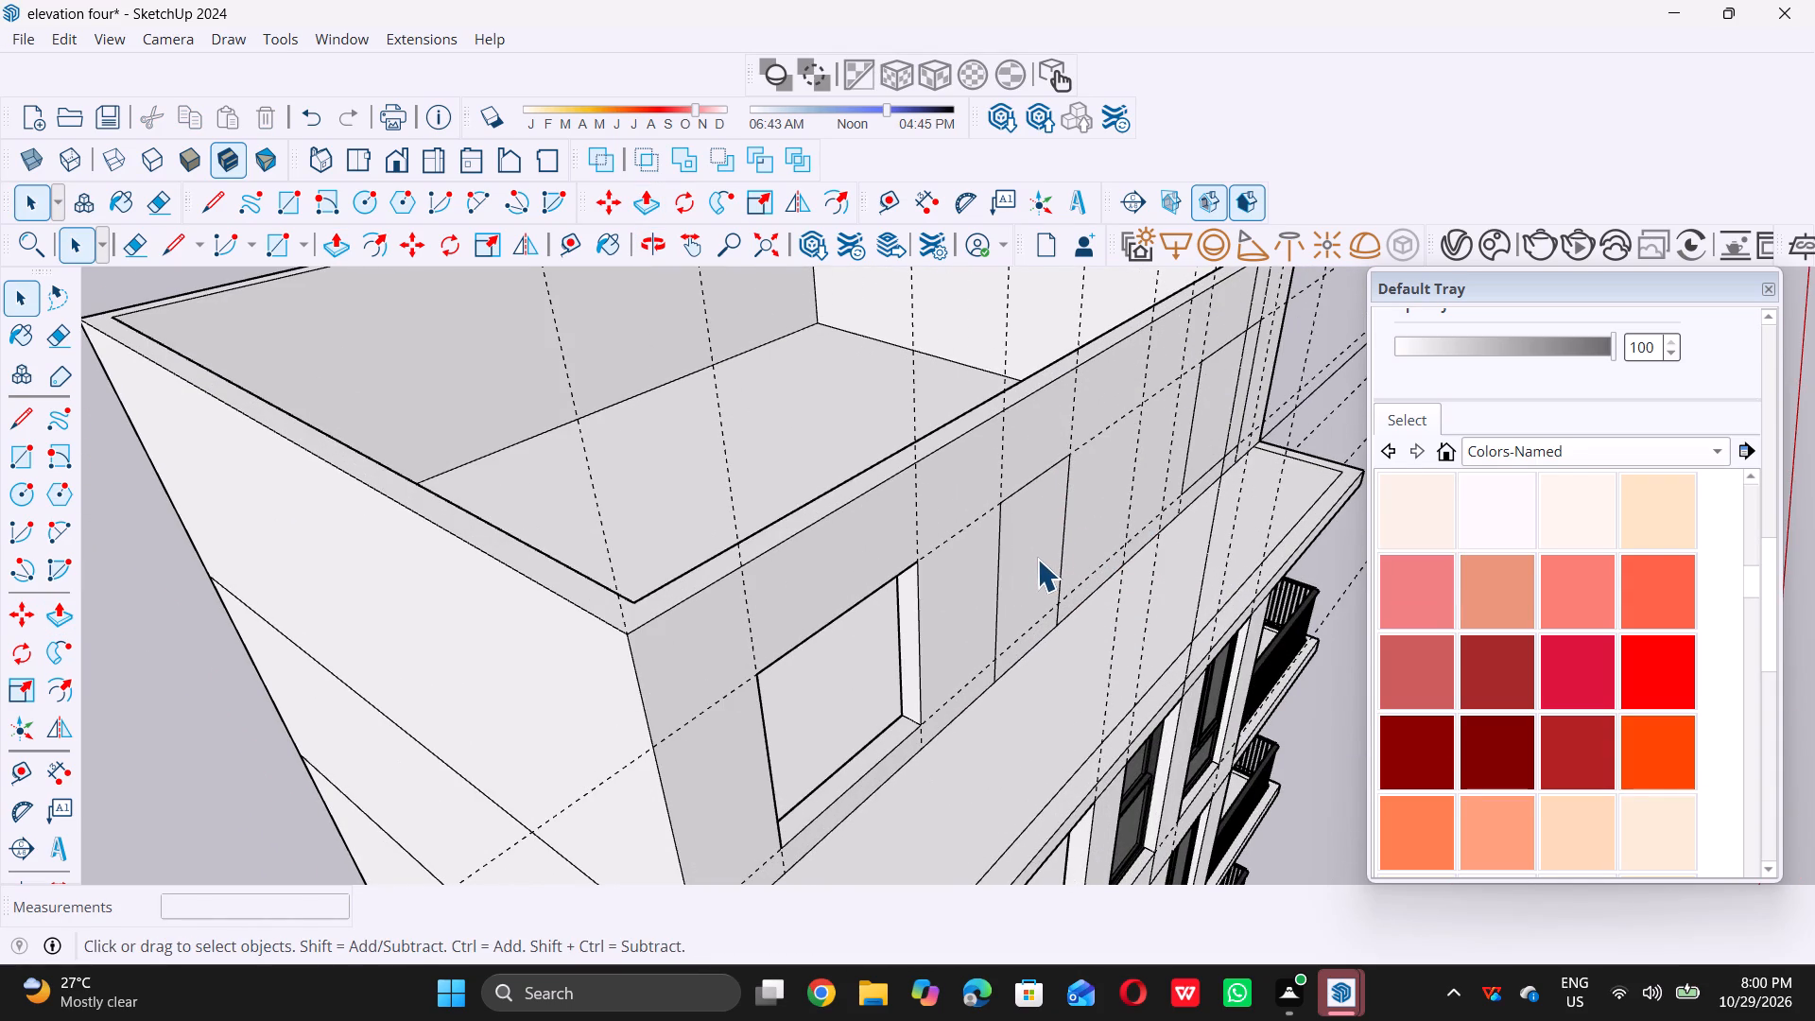
left_click(1037, 559)
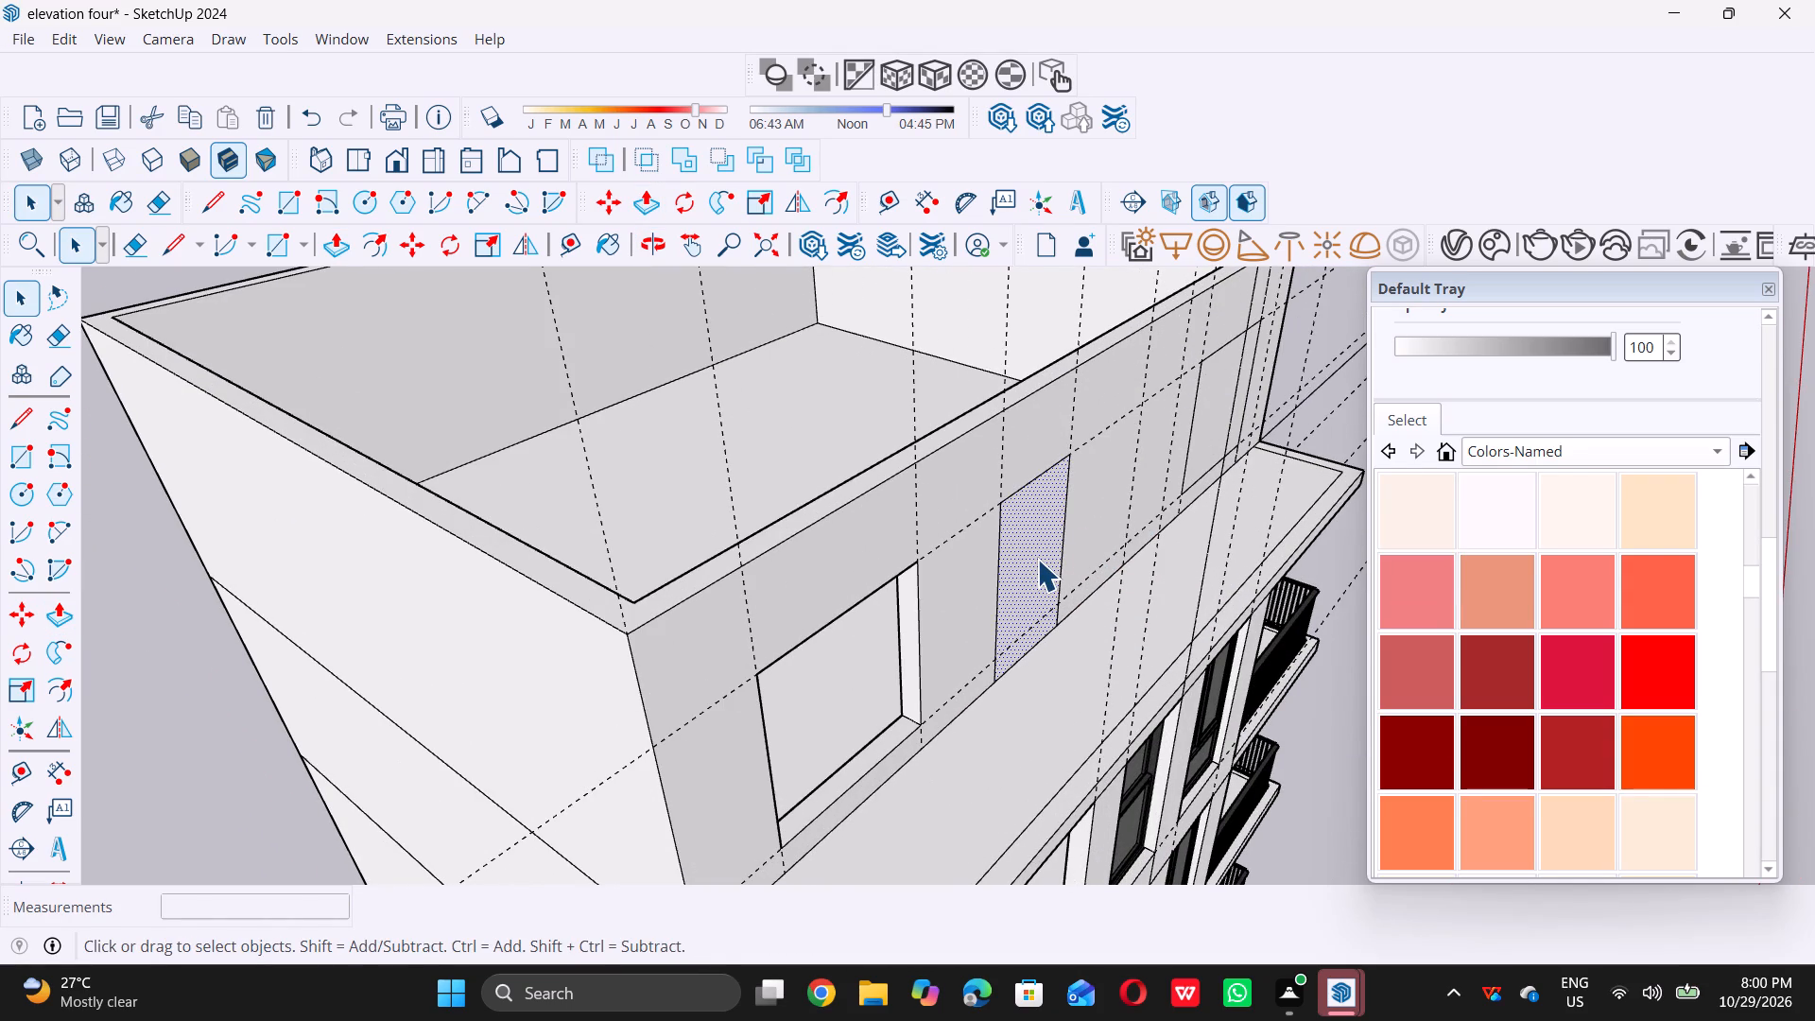
key("p")
left_click(1037, 559)
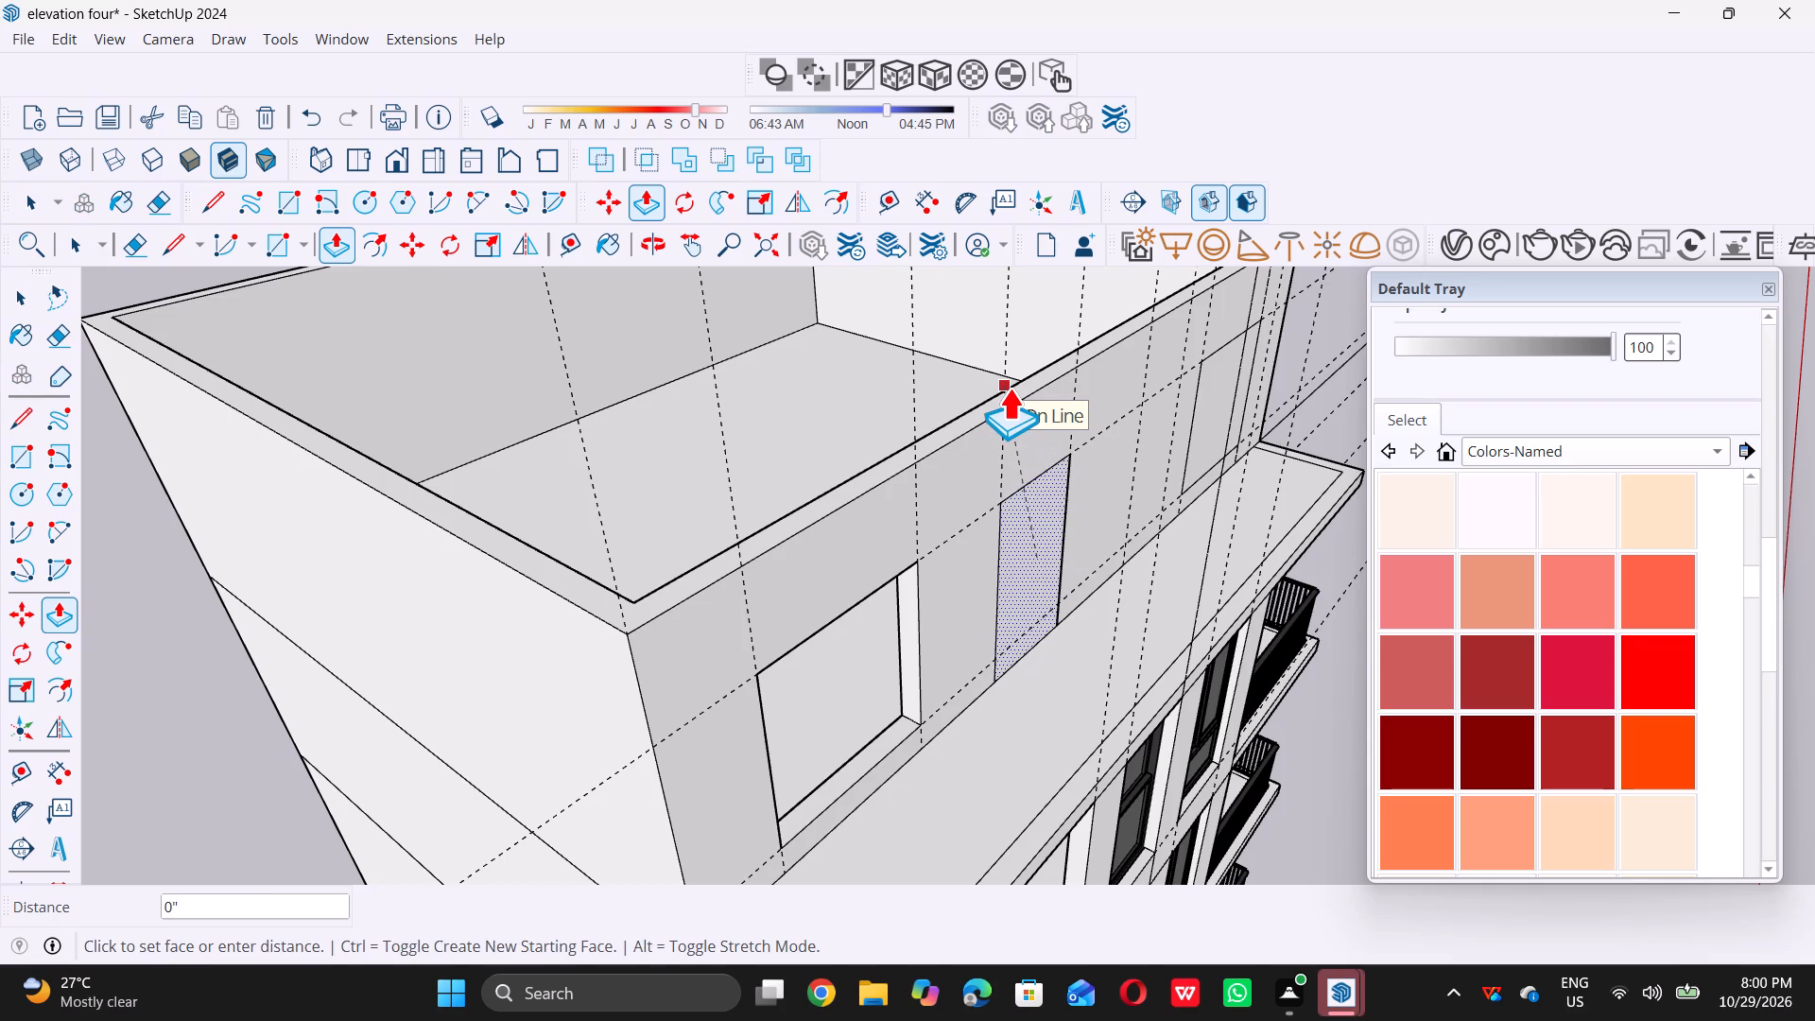
double_click(1025, 382)
Push the right window rectangle 9" through the roof-level front wall to cut its opening.
scroll(951, 576, "down", 3)
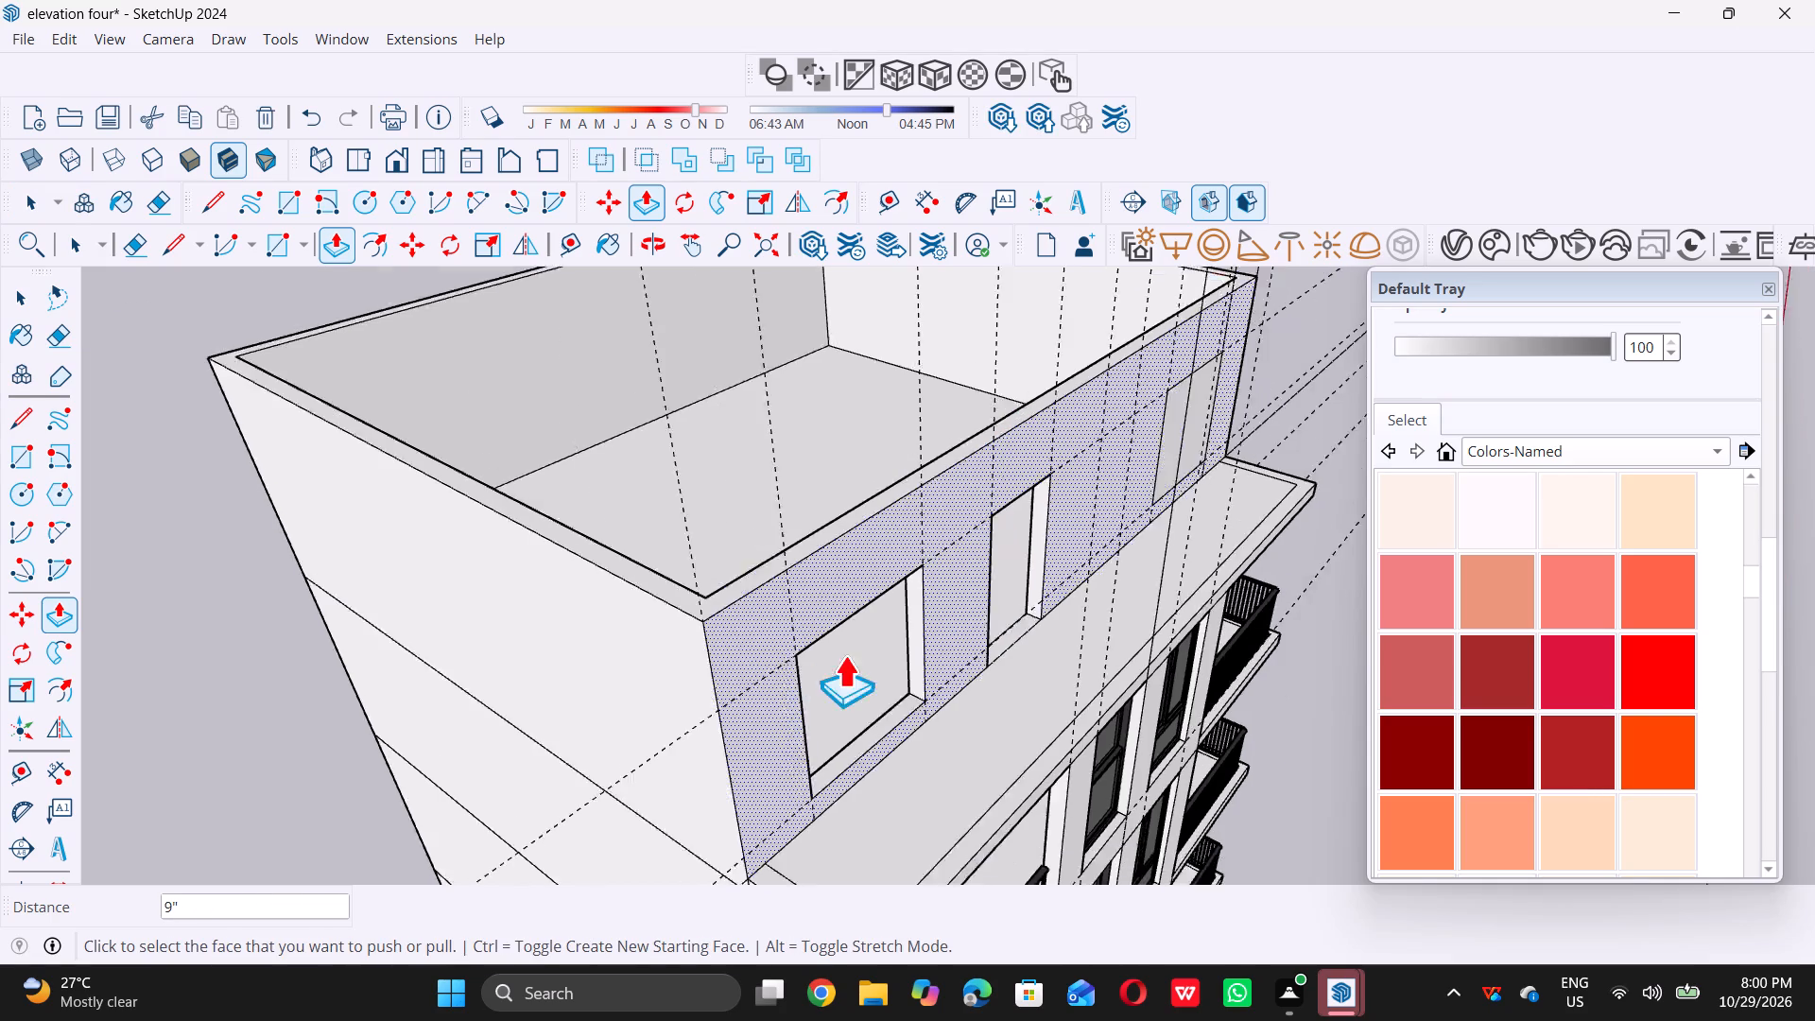
scroll(844, 655, "down", 7)
scroll(1022, 511, "up", 11)
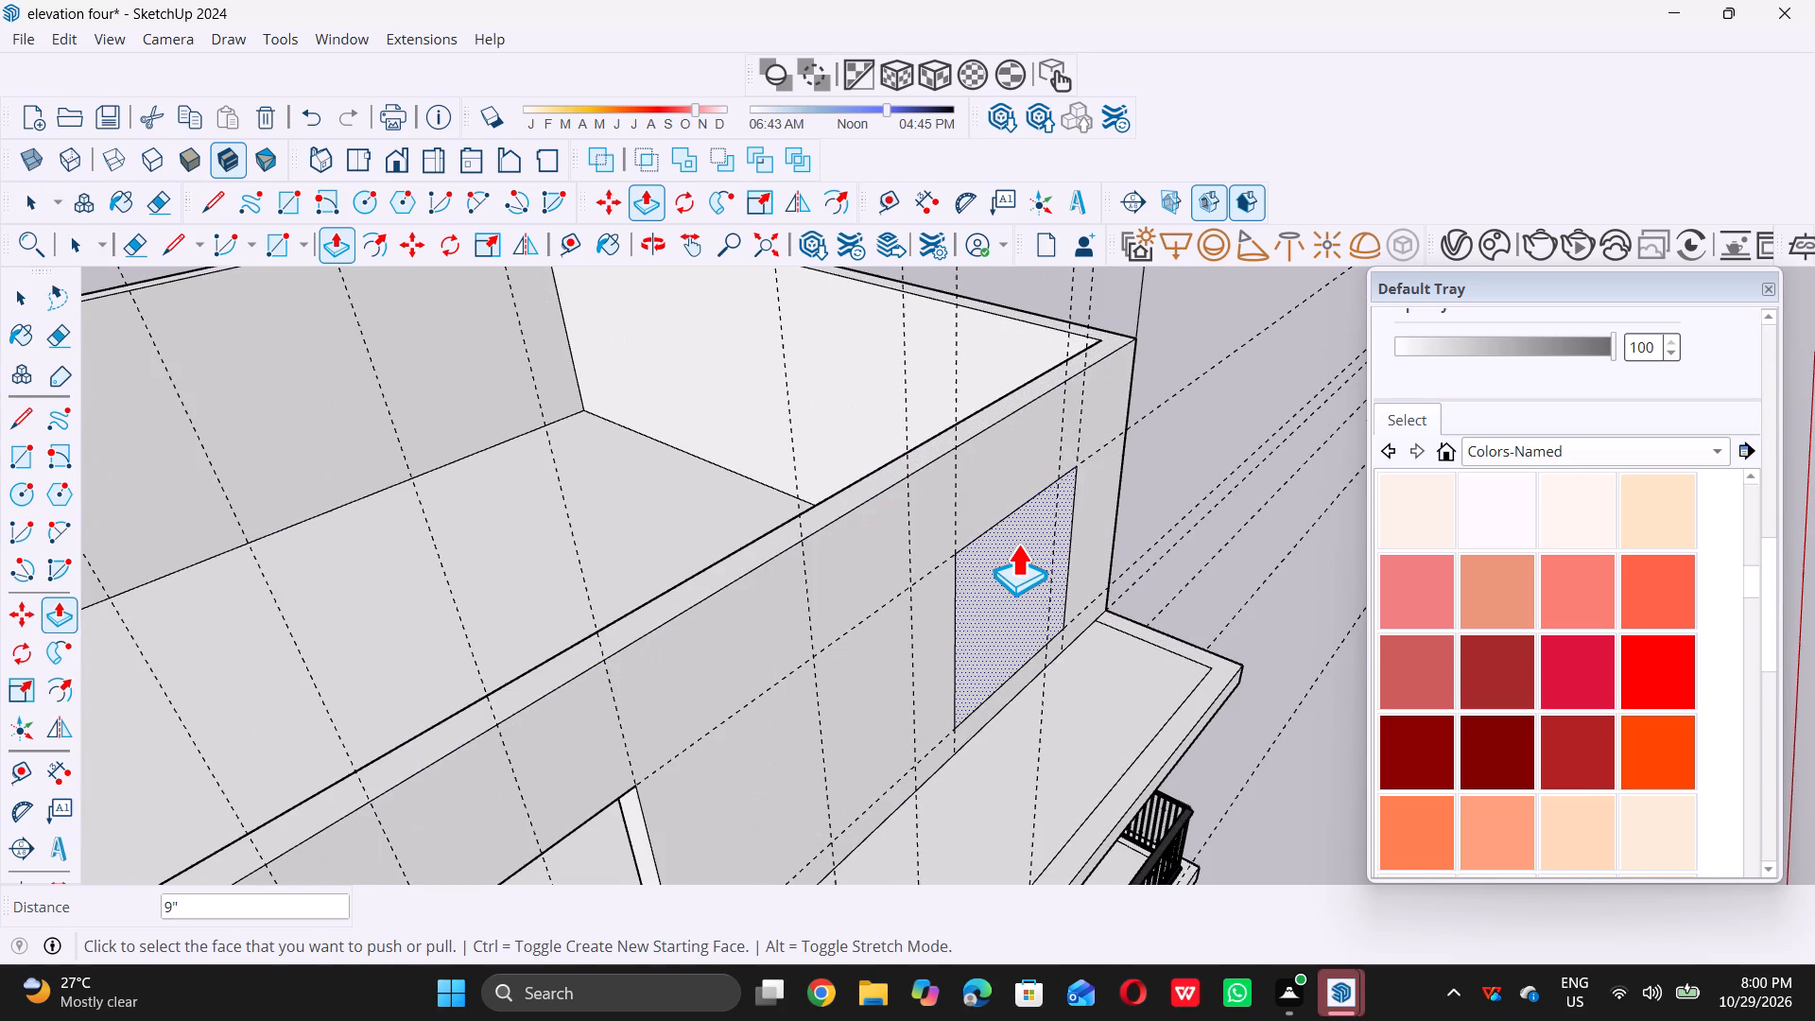
left_click(1016, 545)
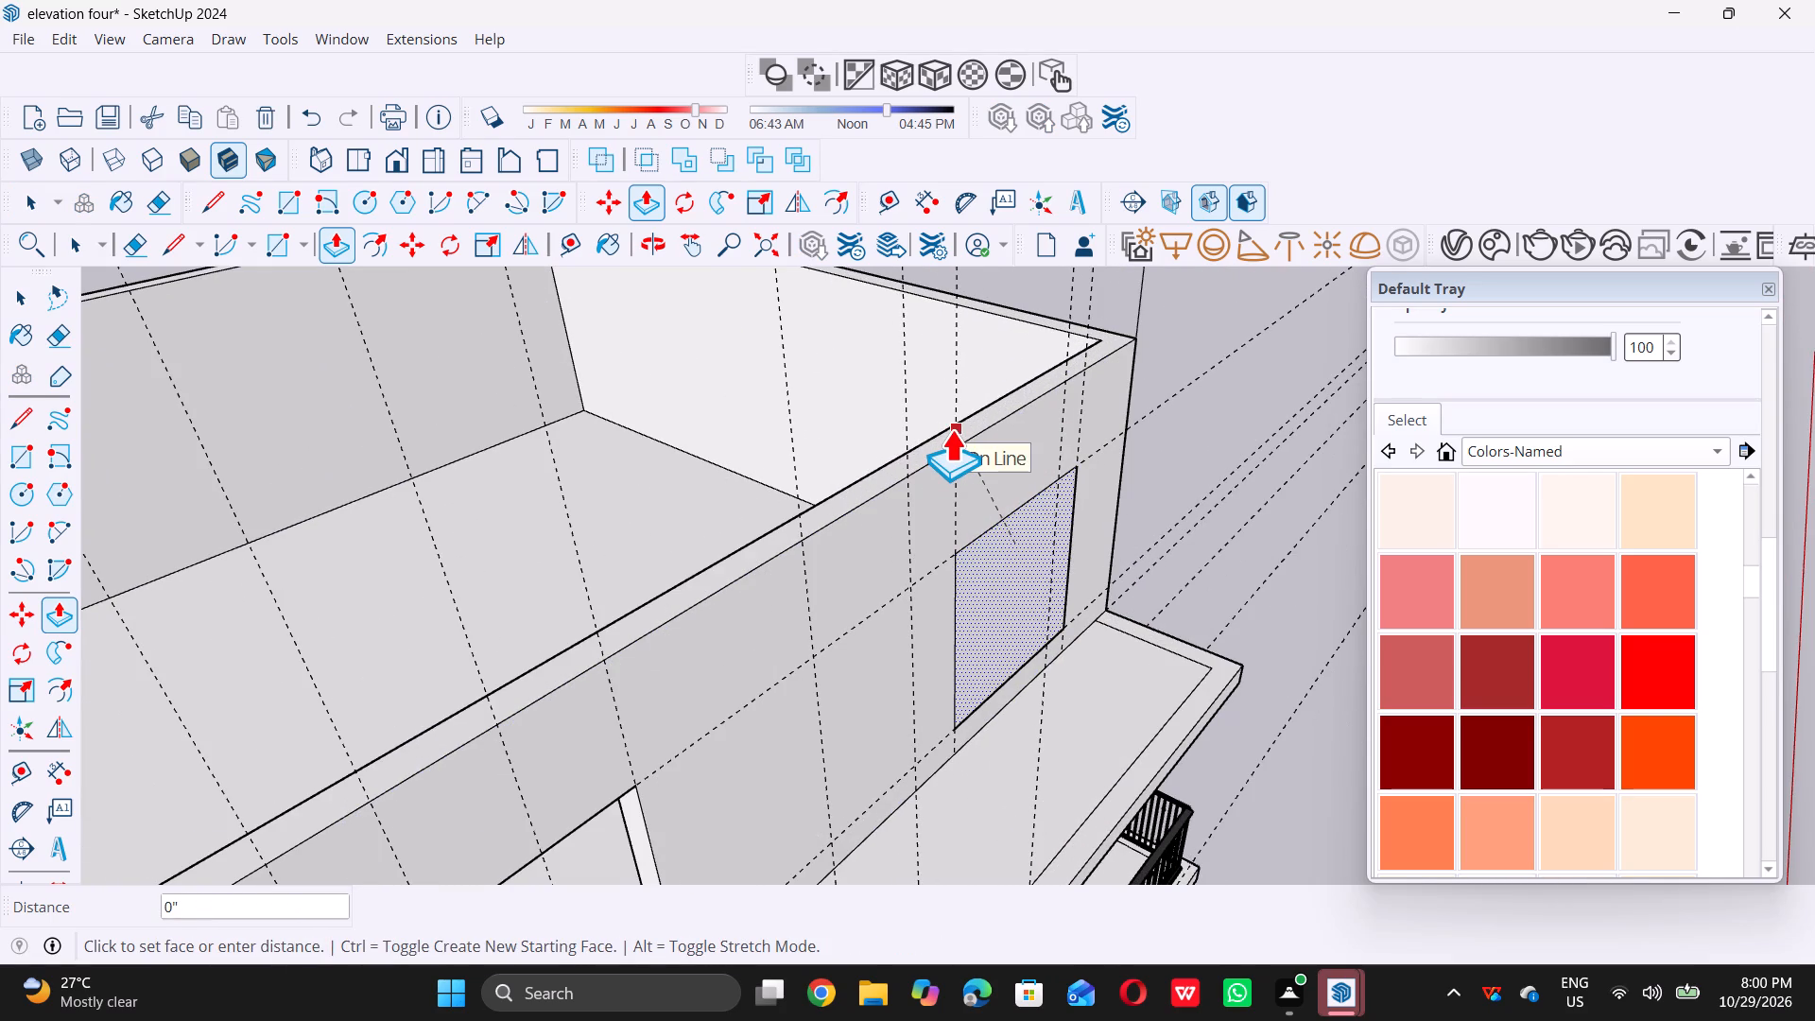
left_click(942, 429)
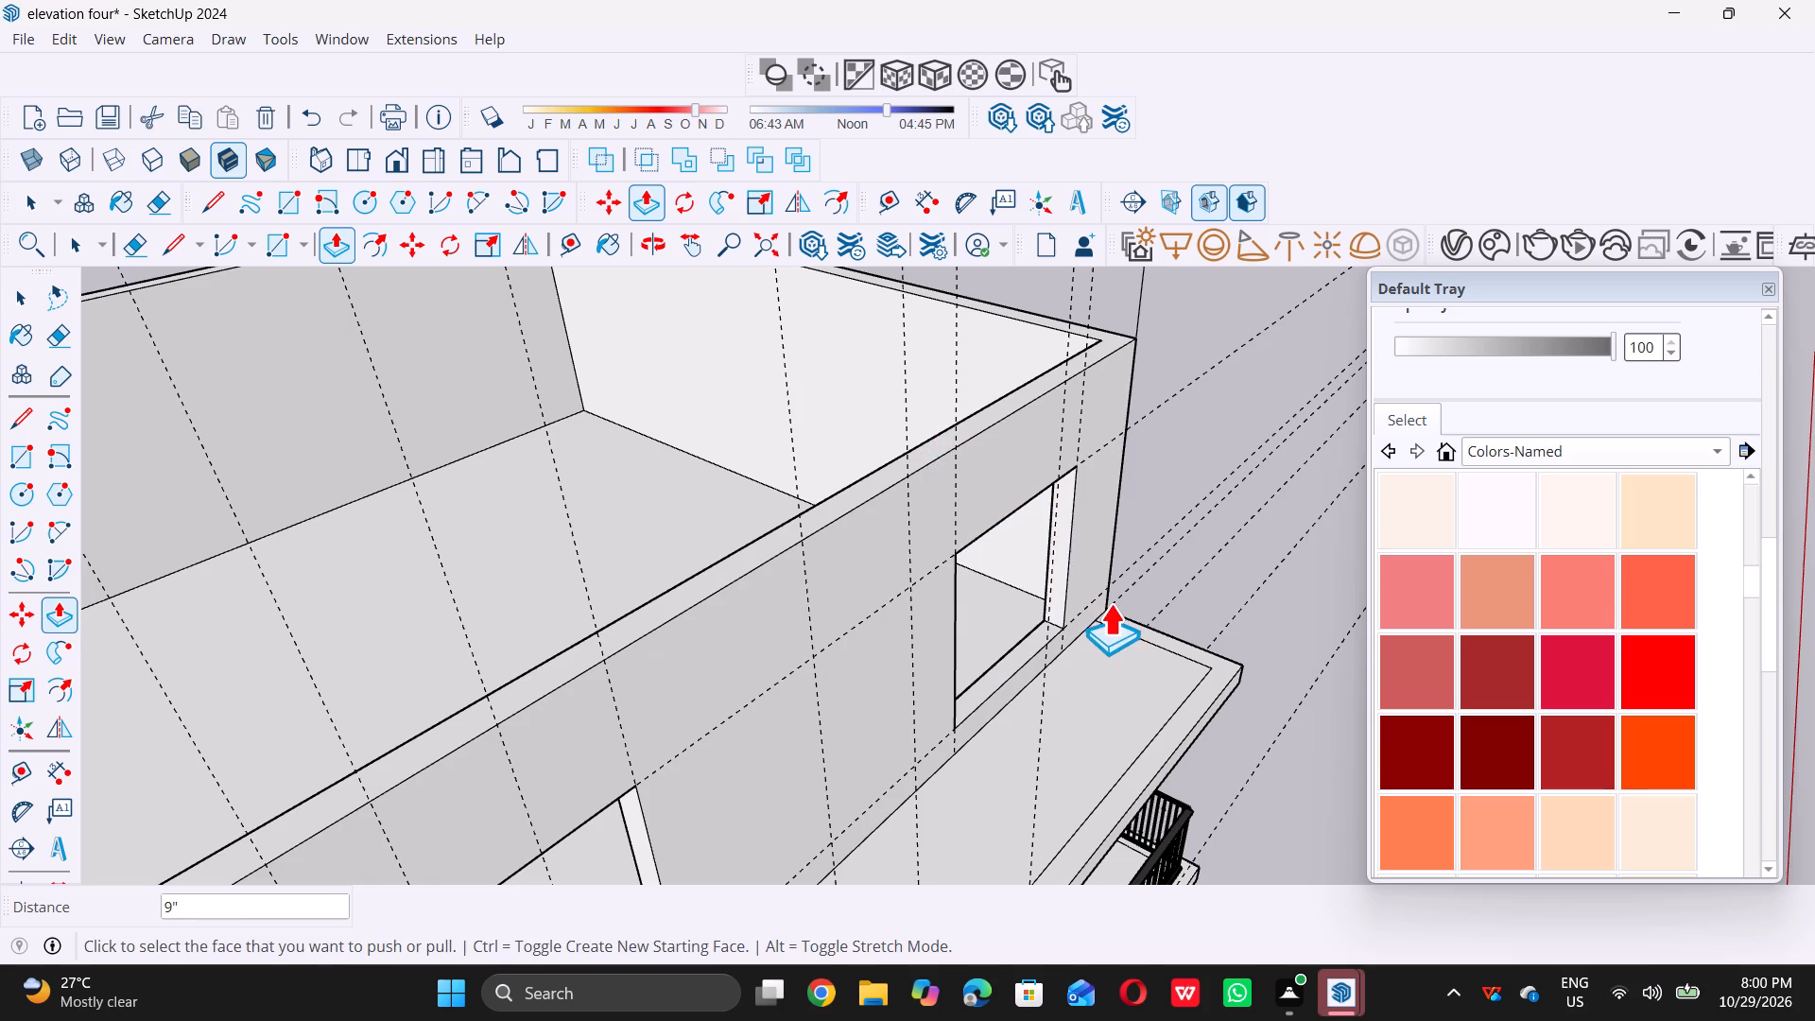
key("space")
Examine the new roof-level openings from the front and the frame of the left balcony window on the floor below.
scroll(1111, 604, "down", 17)
middle_click_drag(985, 769, 943, 715)
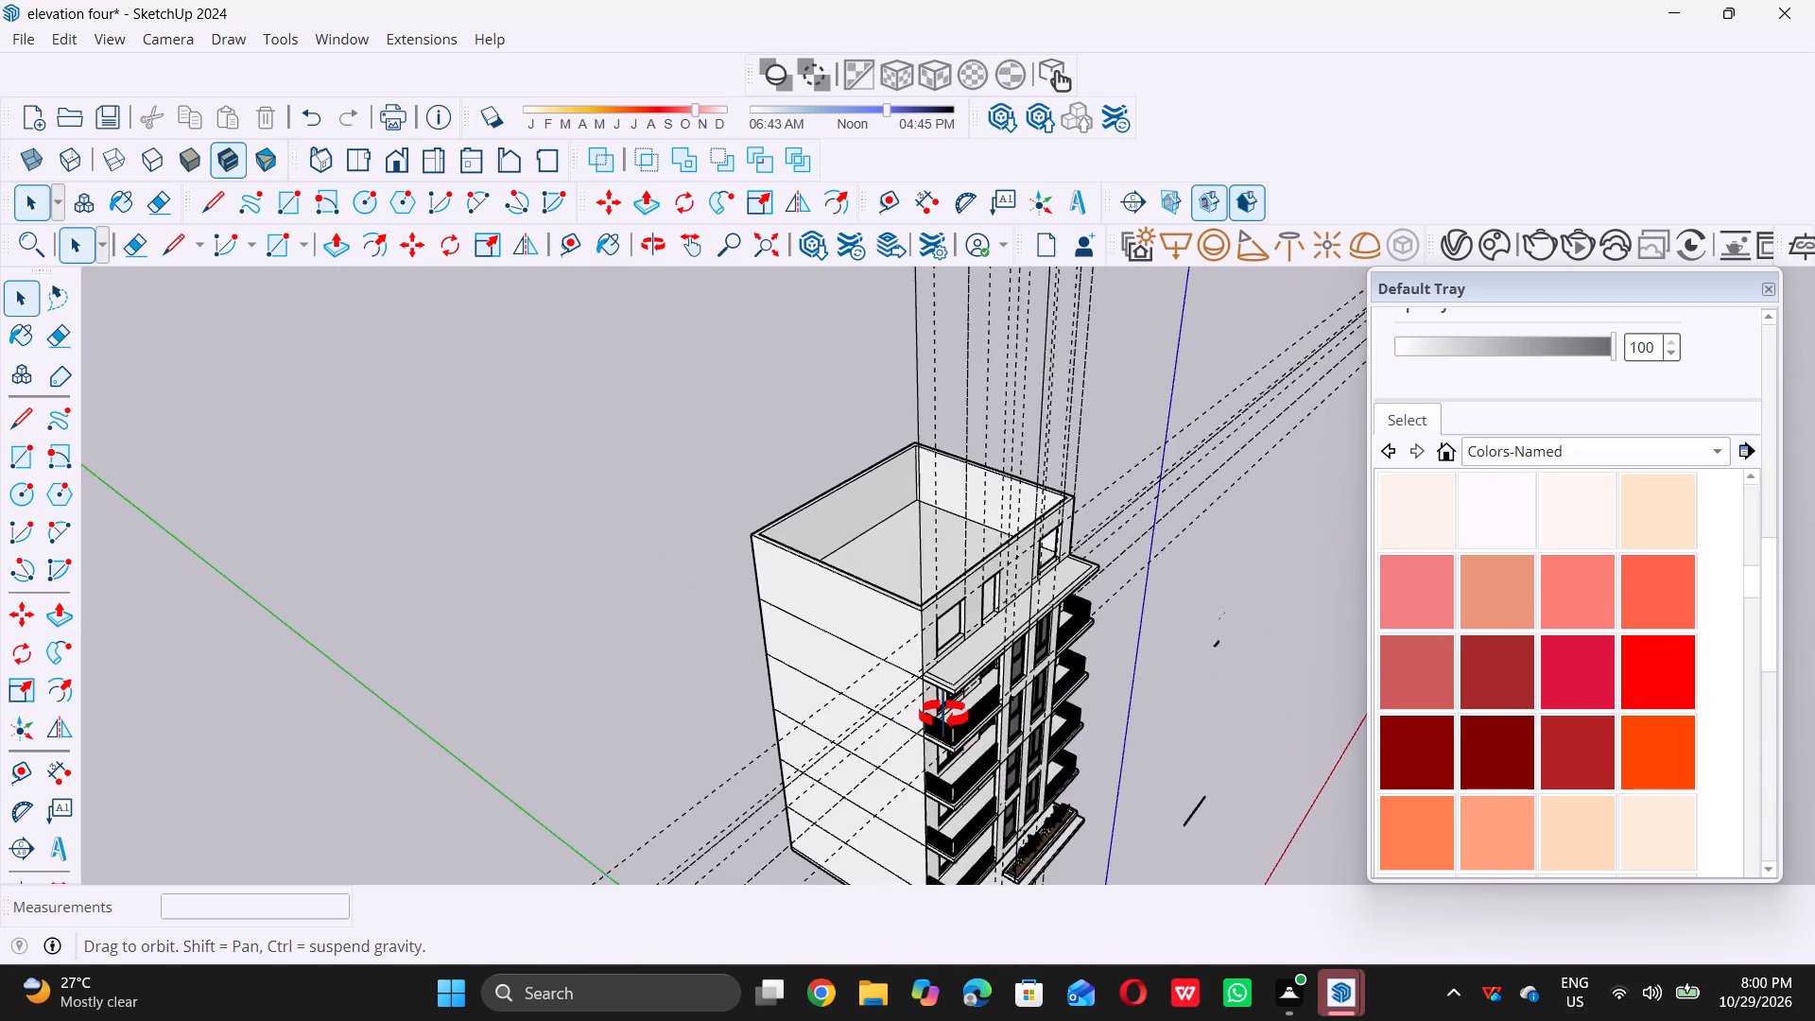
middle_click_drag(943, 715, 948, 711)
scroll(946, 673, "up", 5)
middle_click_drag(932, 683, 924, 685)
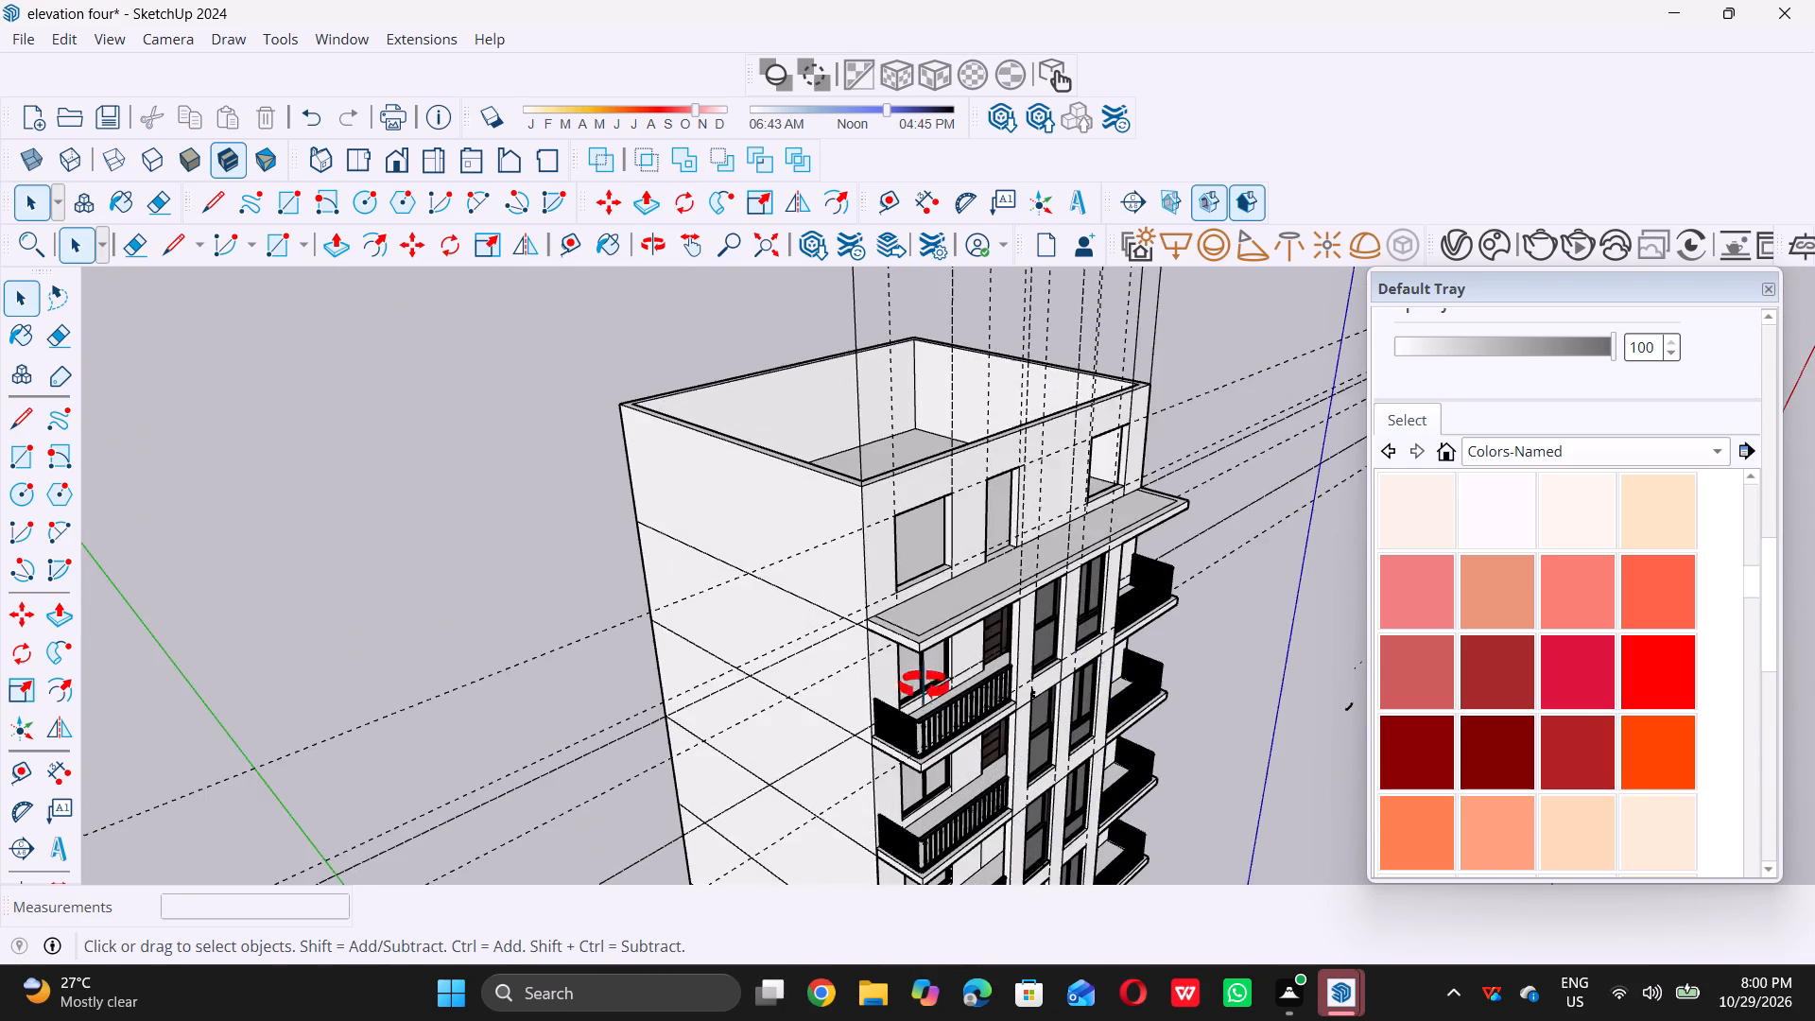
middle_click_drag(924, 685, 763, 736)
scroll(859, 690, "up", 2)
middle_click_drag(856, 681, 736, 662)
middle_click(736, 662)
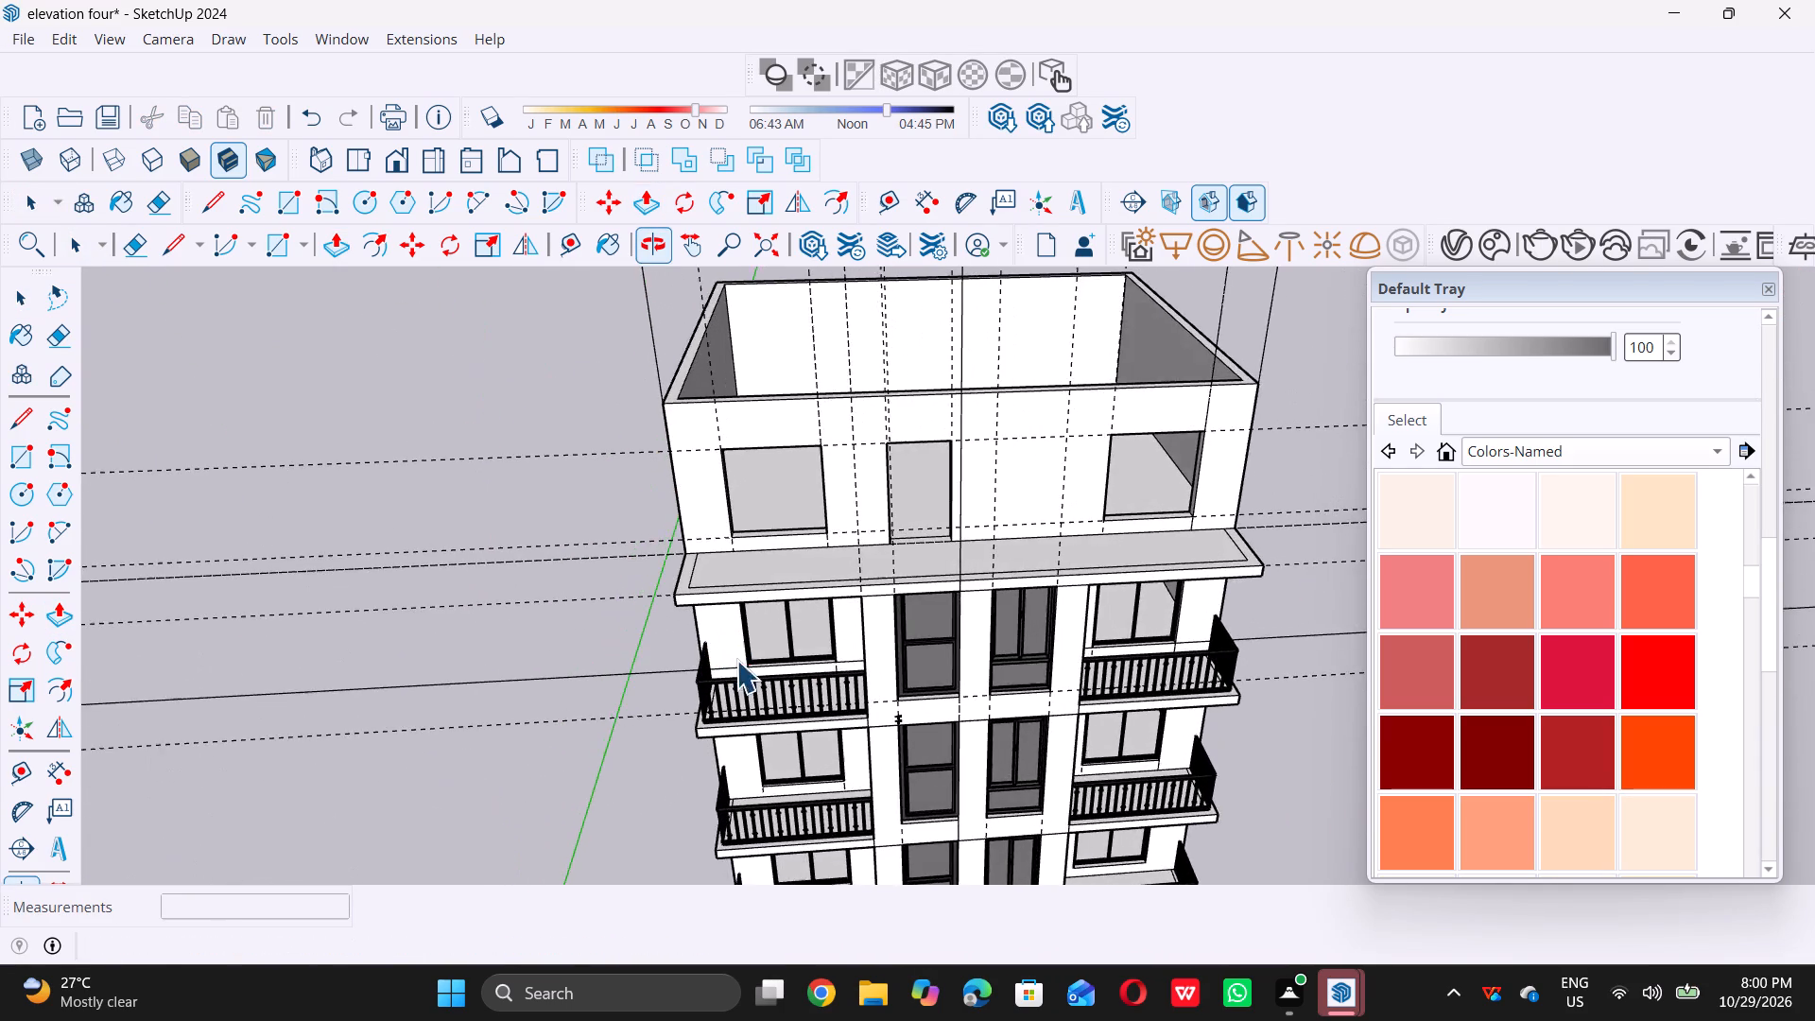
scroll(752, 650, "up", 20)
scroll(752, 650, "up", 2)
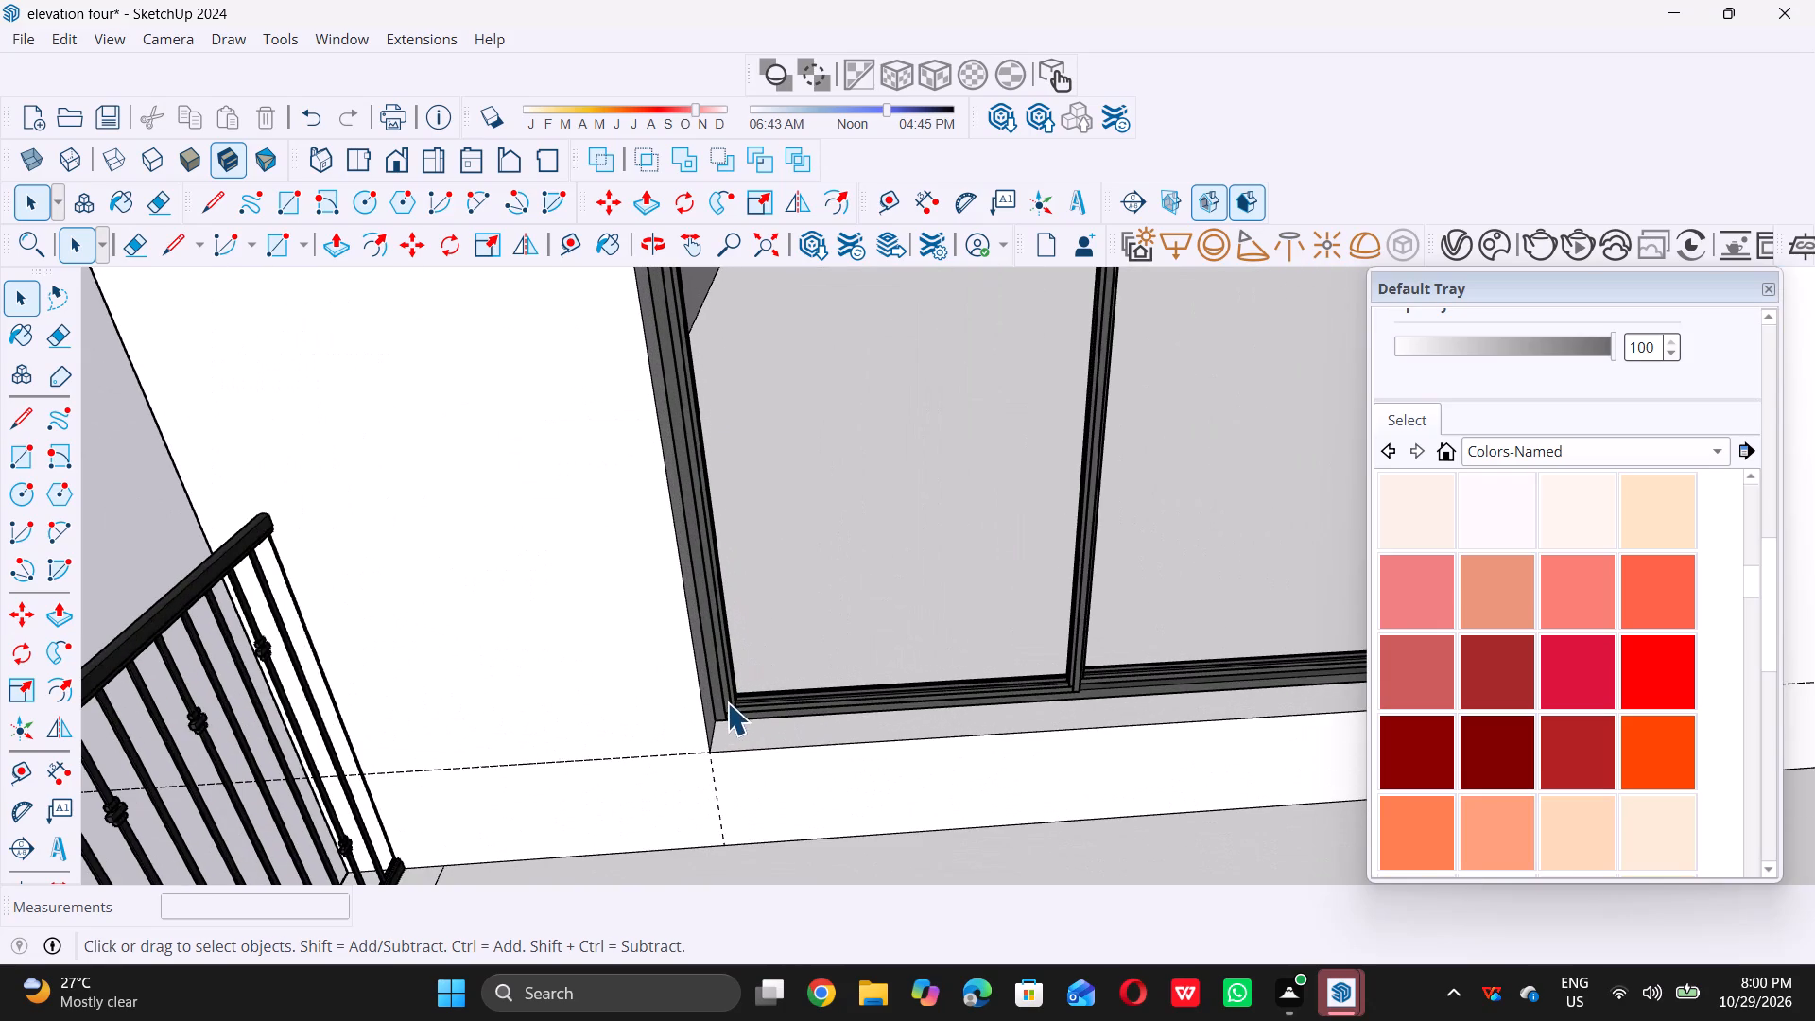
Copy the left balcony window frame from the floor below 10' up into the left roof-level window opening.
left_click(726, 704)
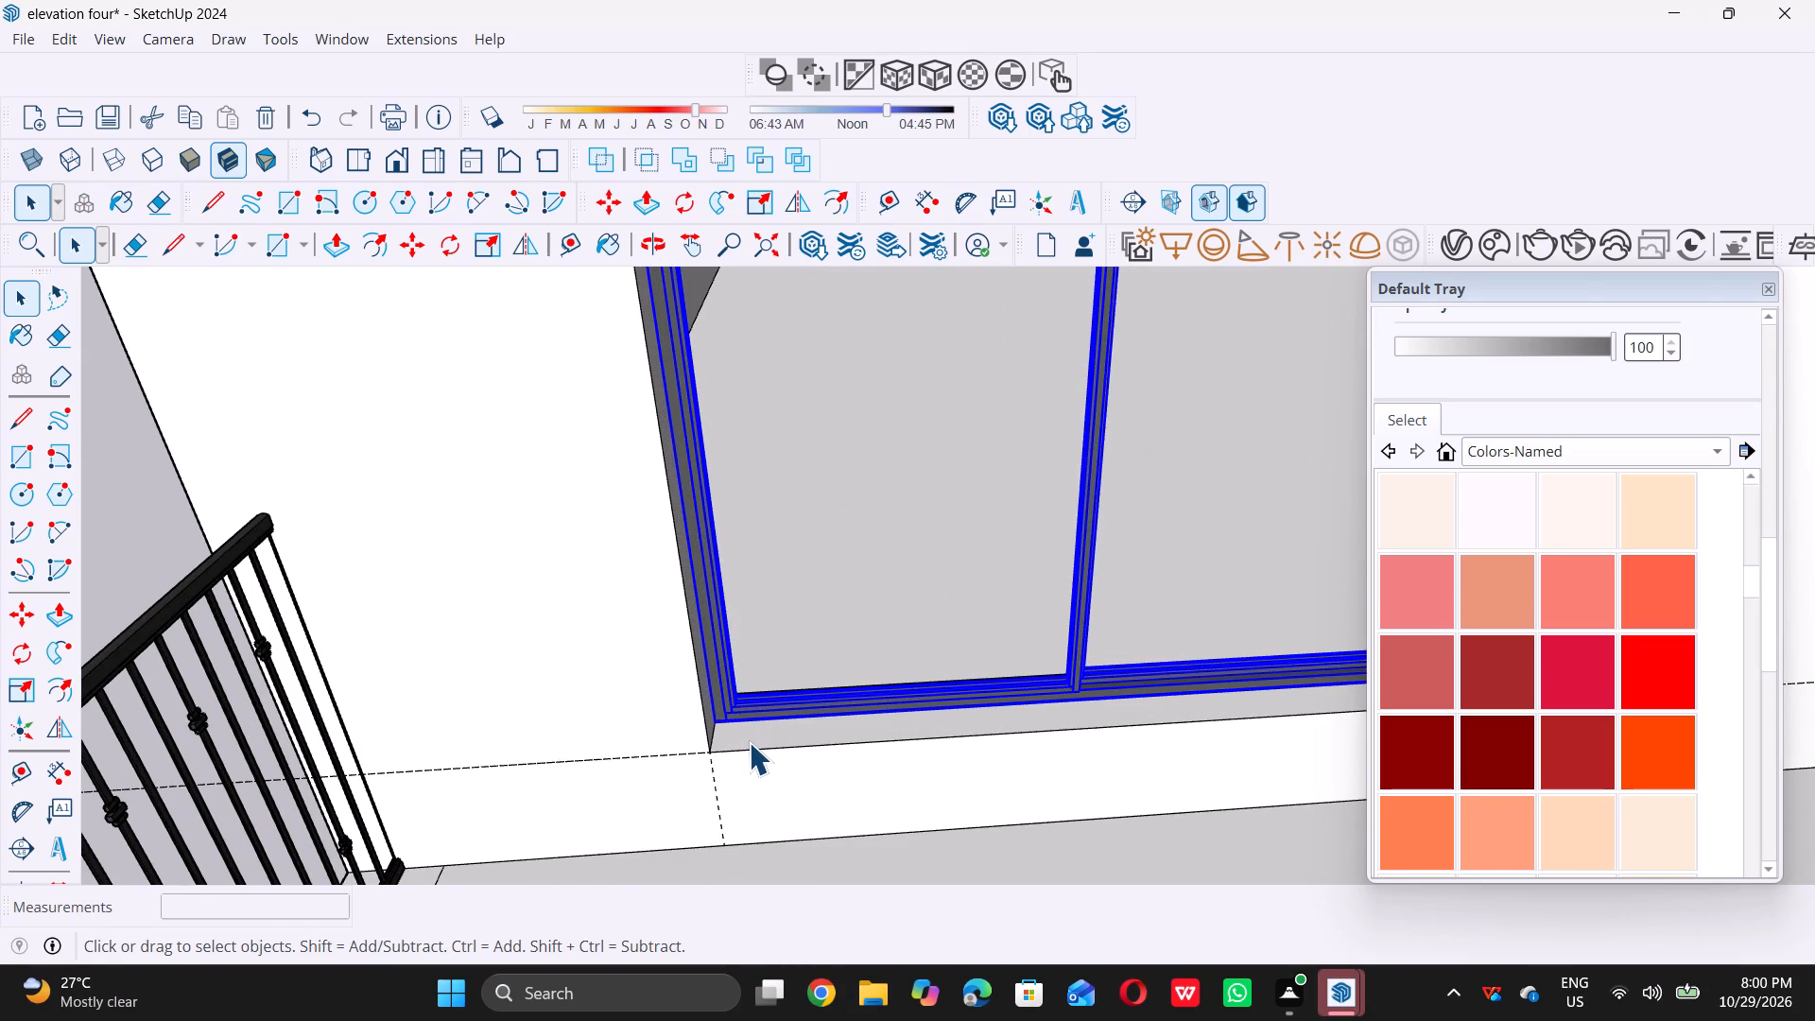
key("m")
scroll(717, 728, "up", 5)
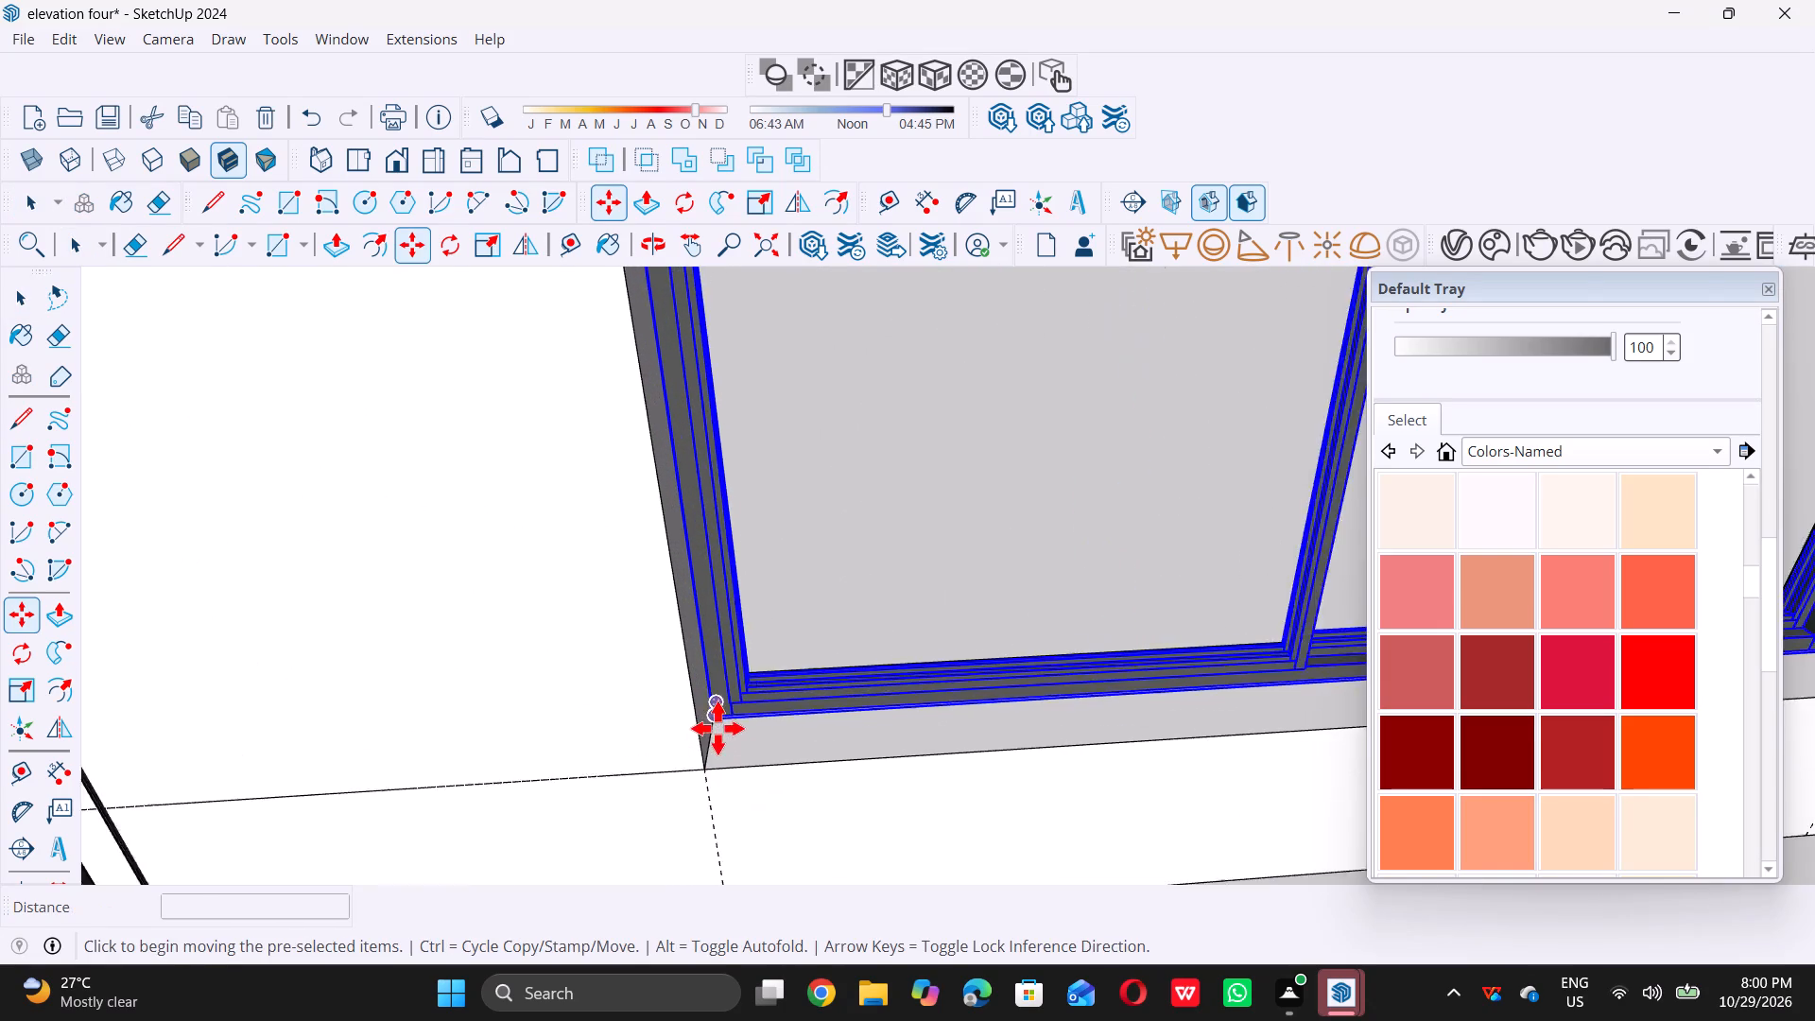
scroll(717, 728, "up", 3)
left_click(716, 724)
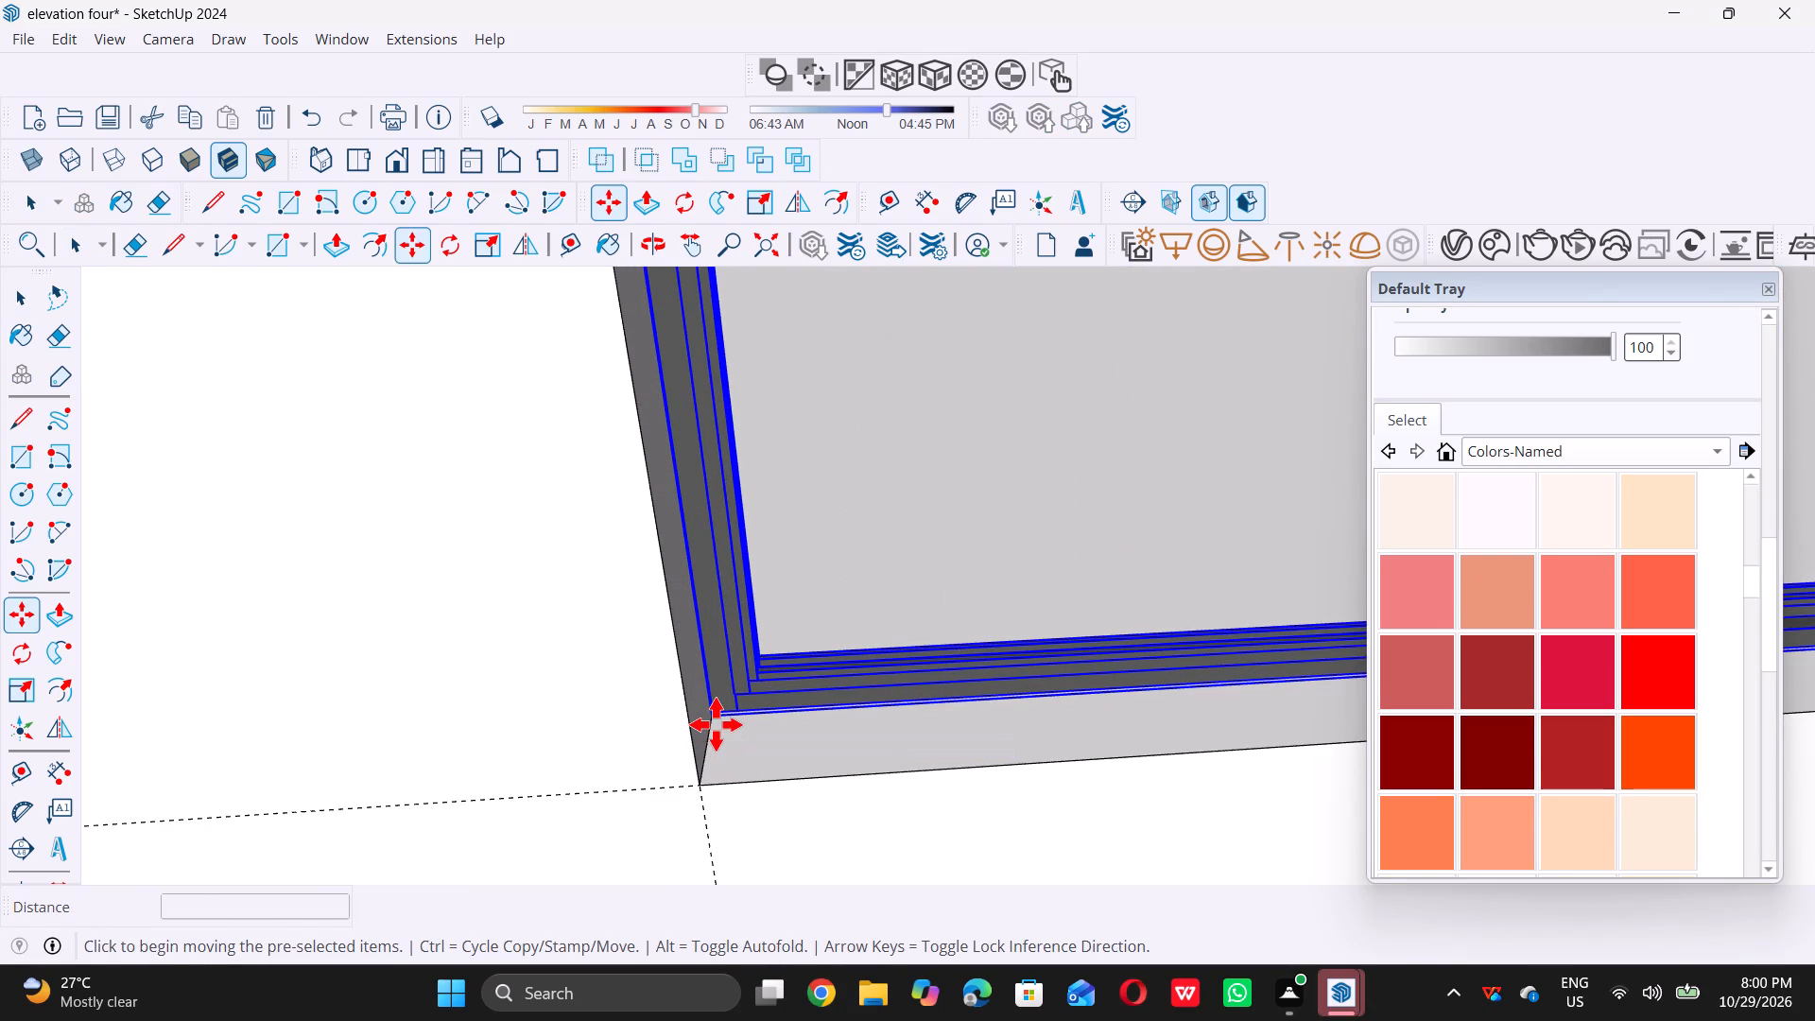
scroll(716, 724, "down", 20)
scroll(716, 724, "down", 1)
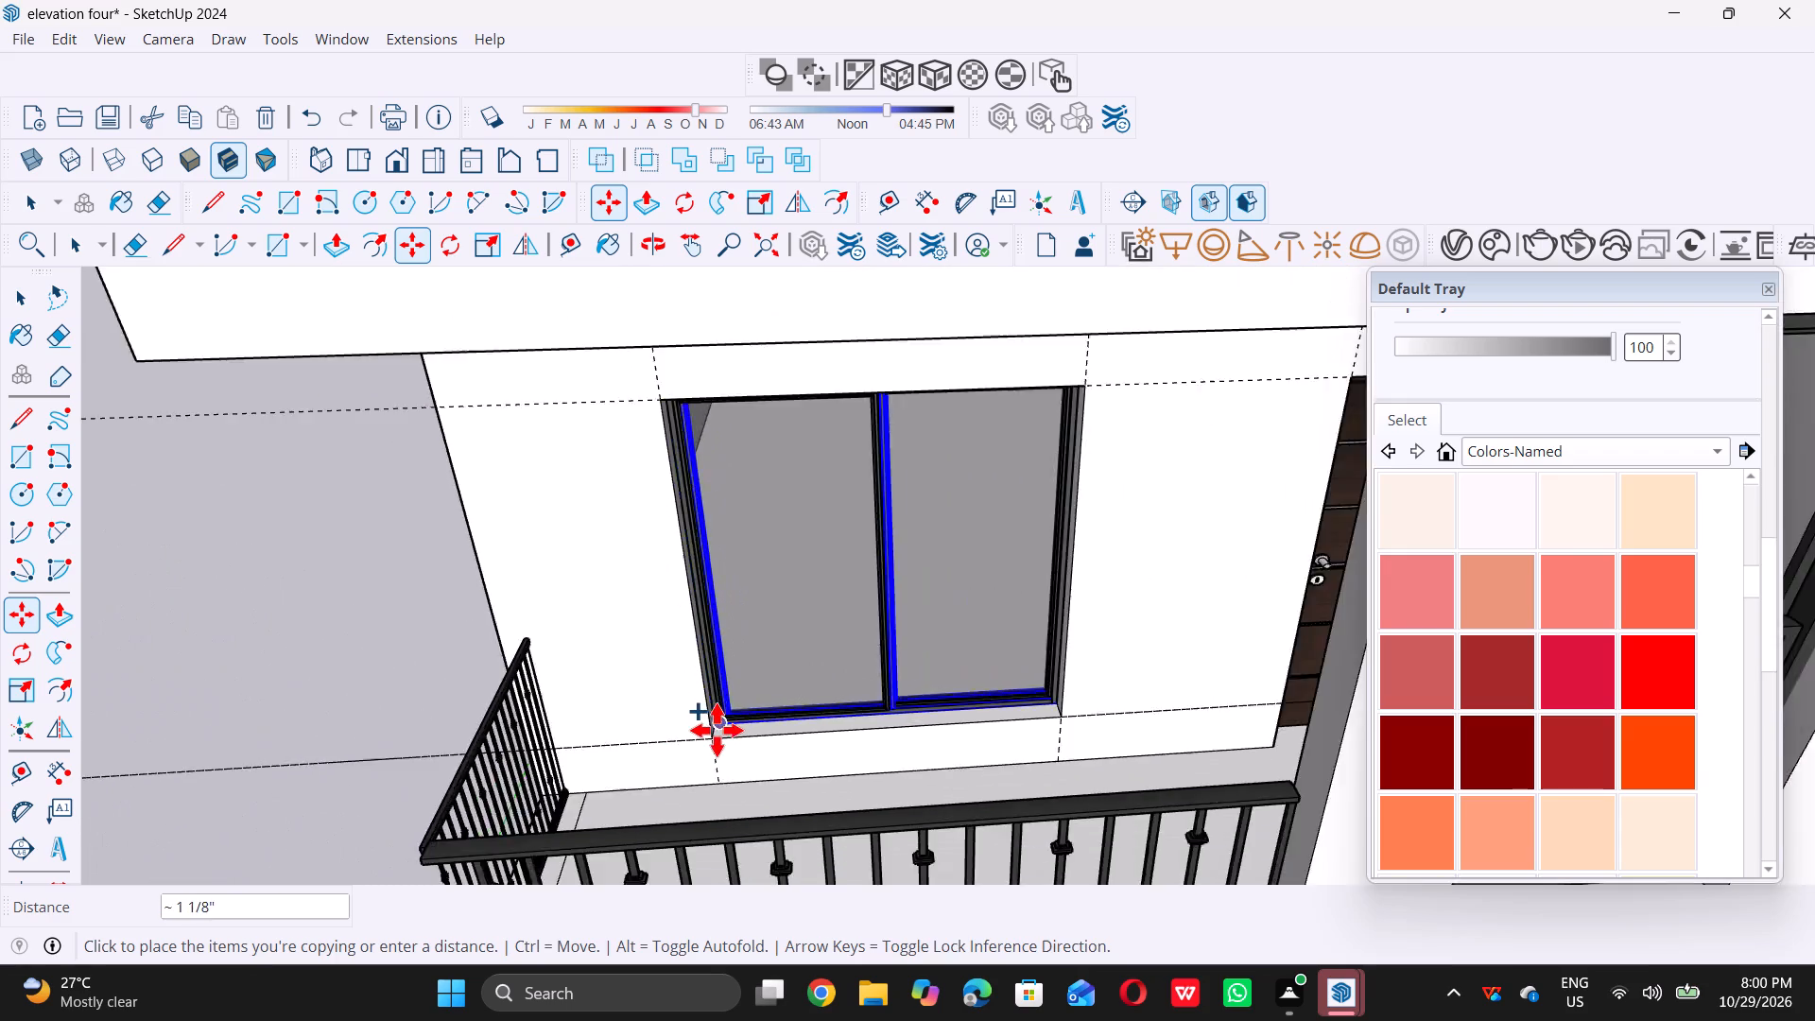
scroll(717, 730, "down", 11)
scroll(730, 576, "up", 5)
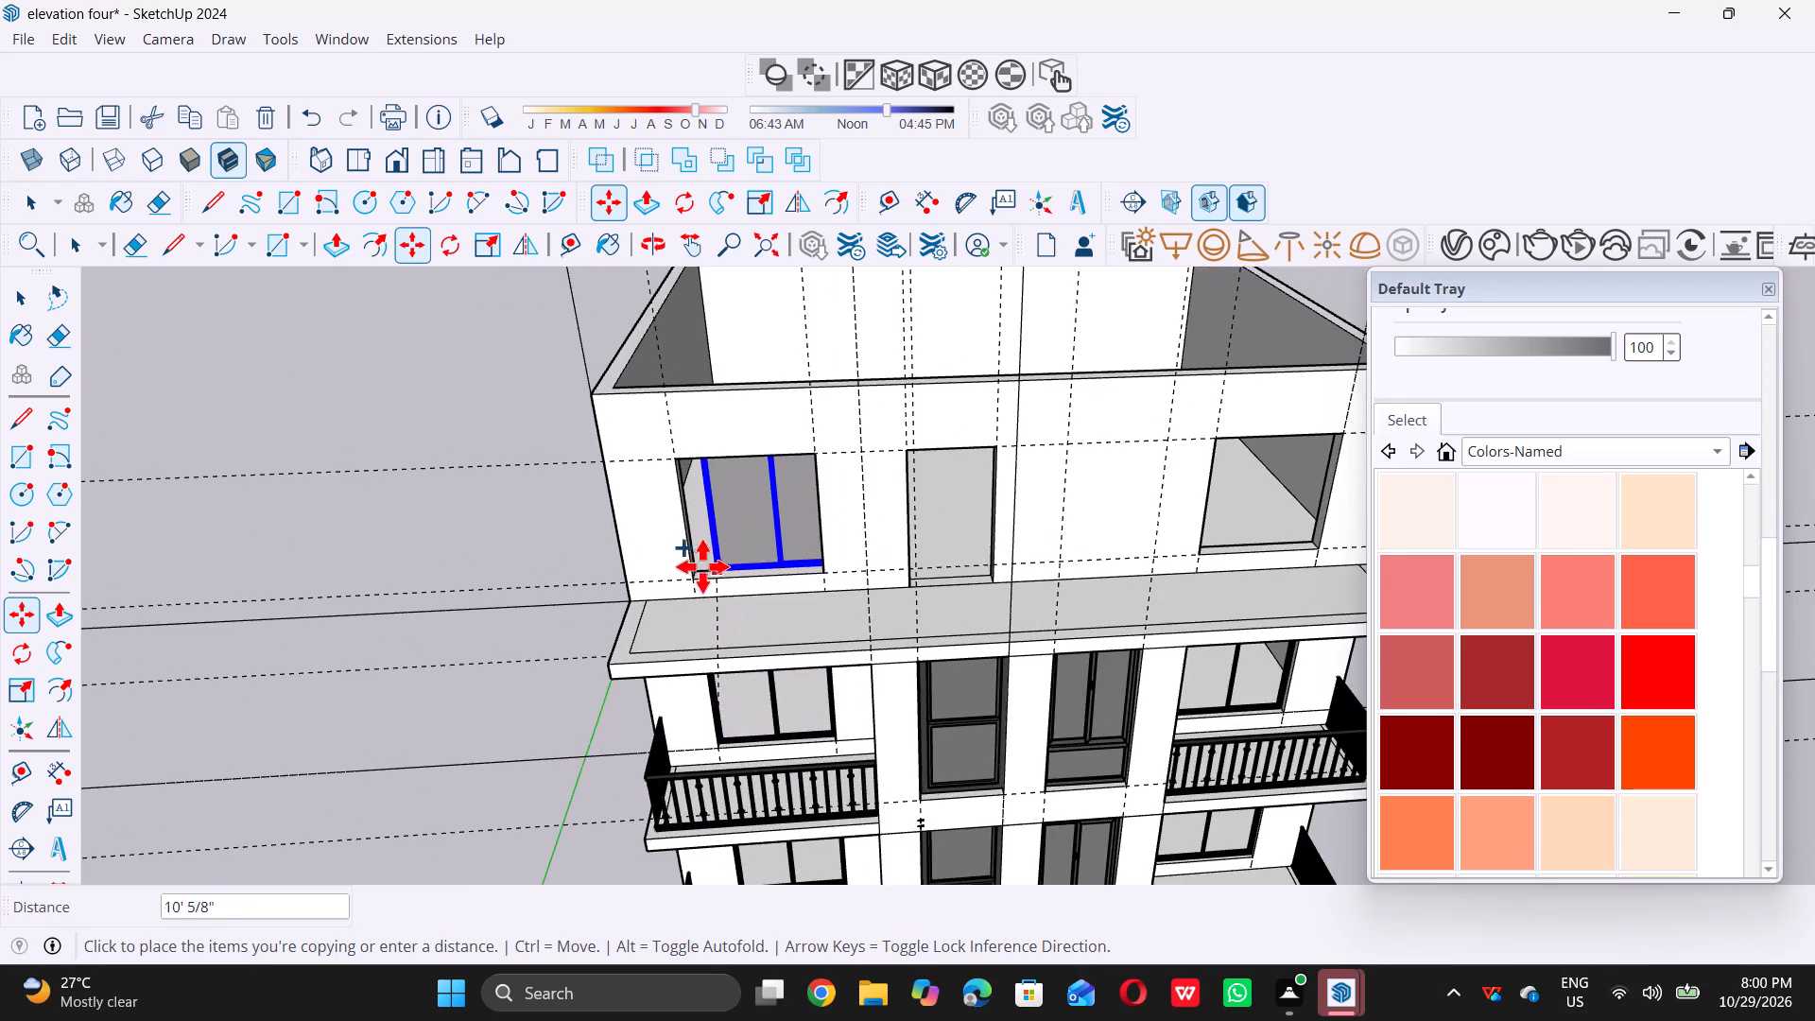
scroll(702, 566, "up", 15)
scroll(667, 600, "up", 8)
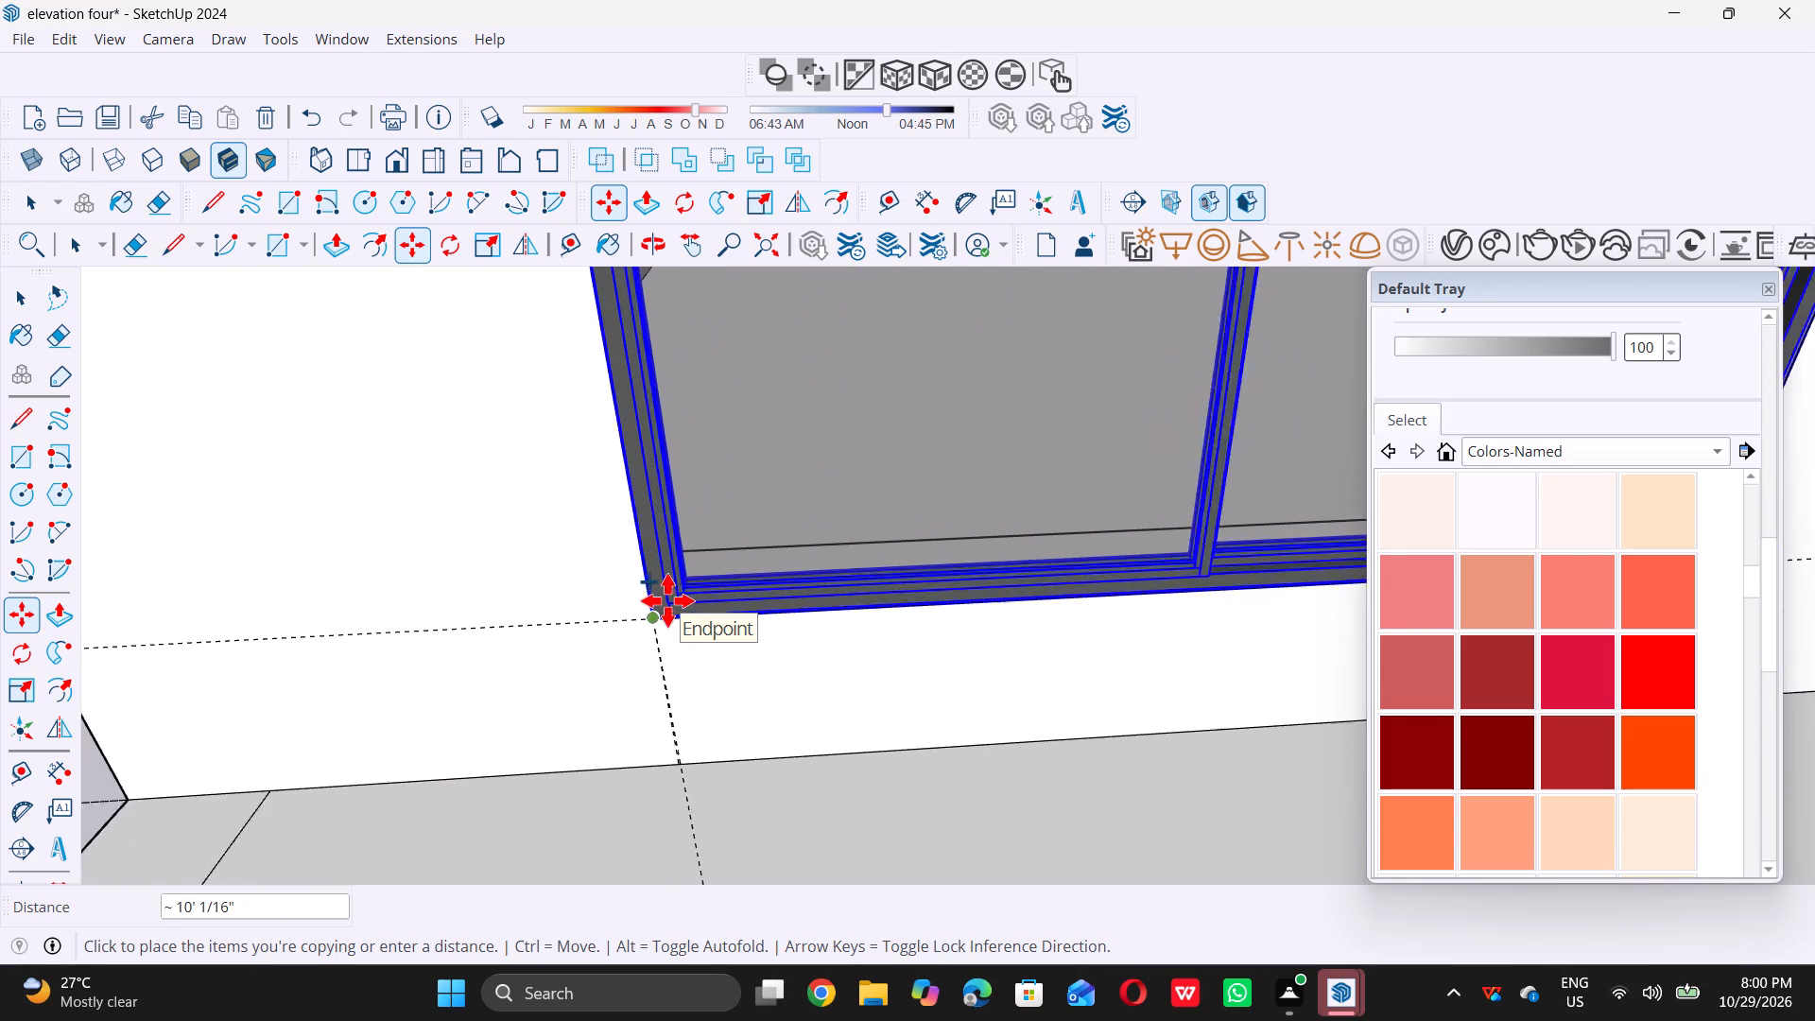
scroll(667, 598, "up", 3)
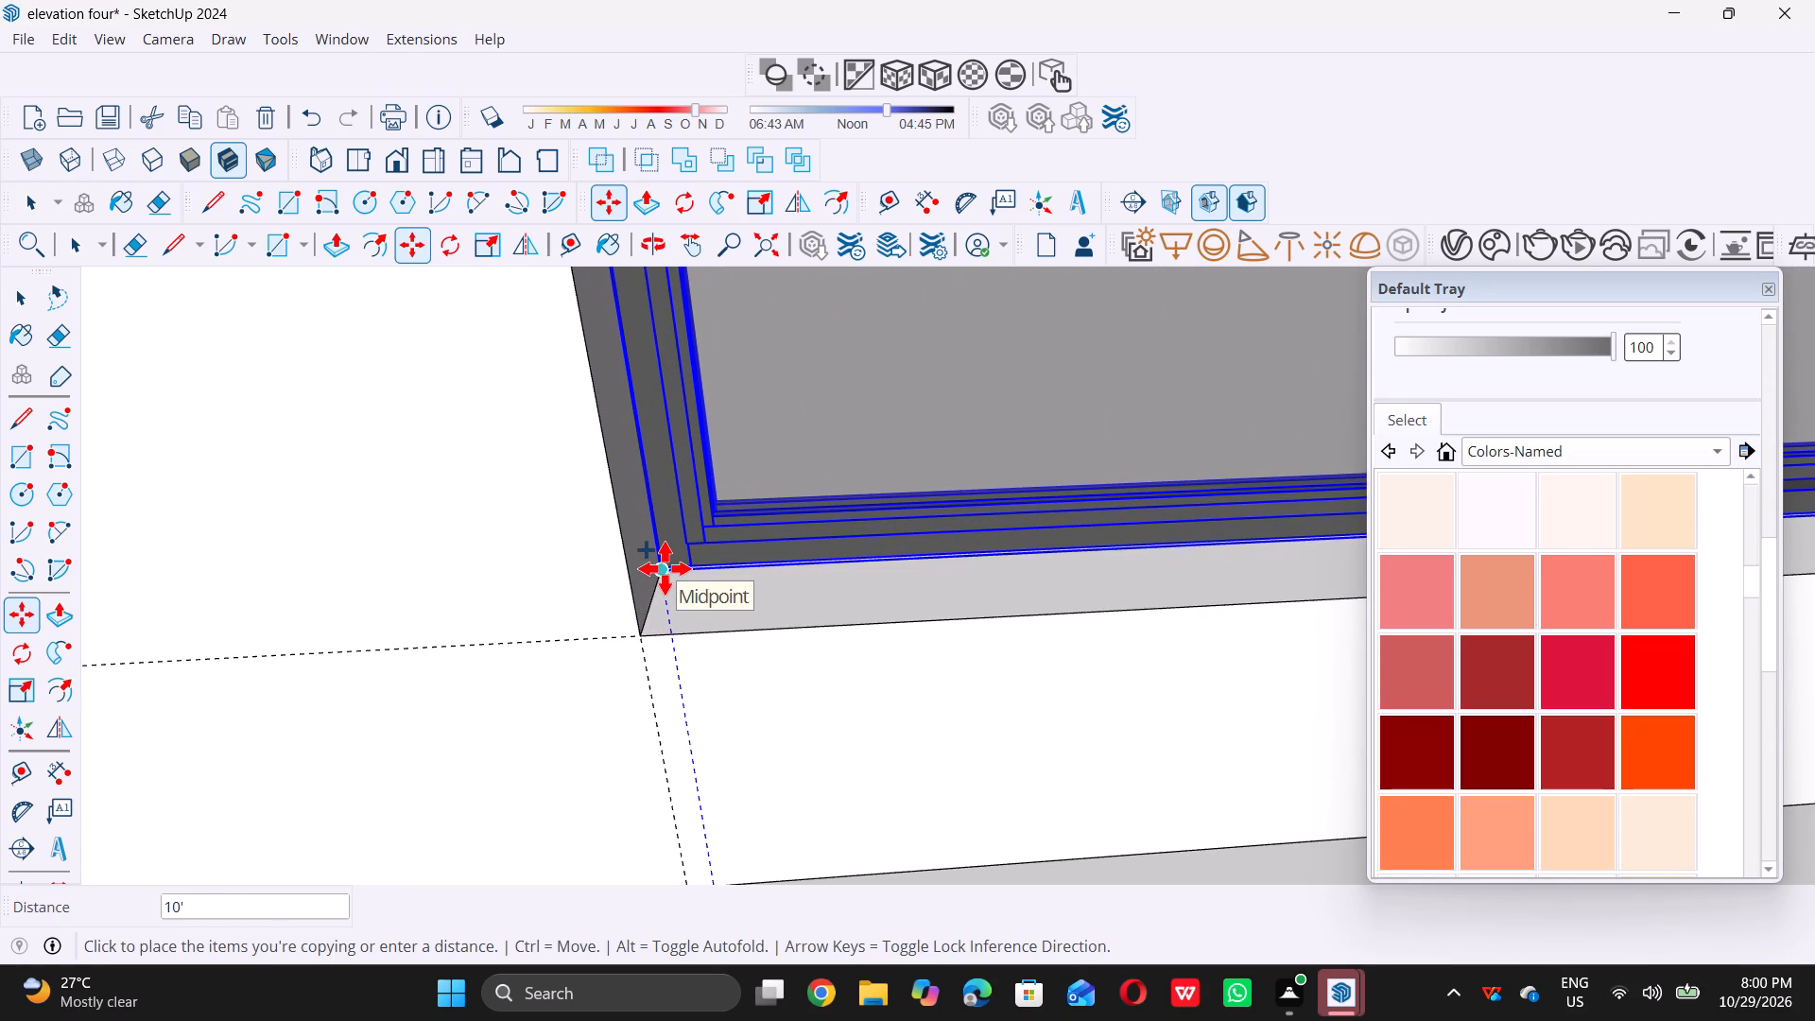
double_click(665, 568)
key("space")
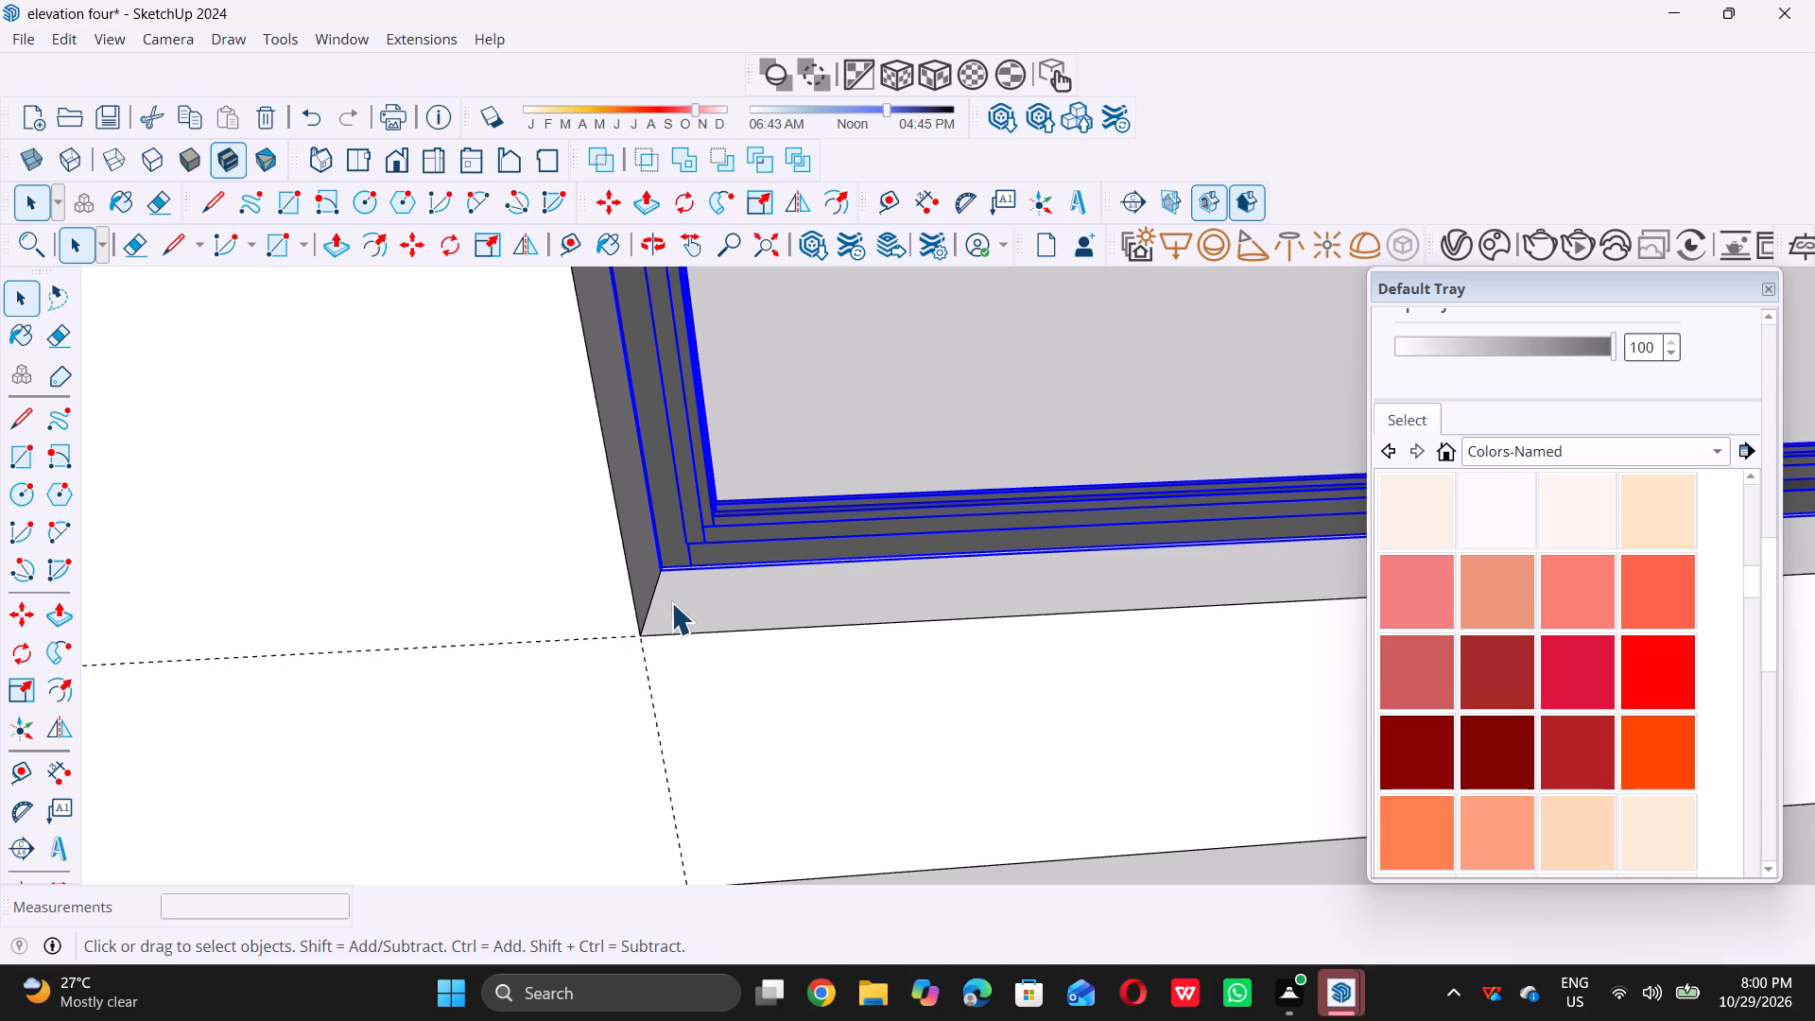
Copy the new roof-level window frame 24' across into the right window opening of the front wall and clear the selection.
key("m")
double_click(663, 576)
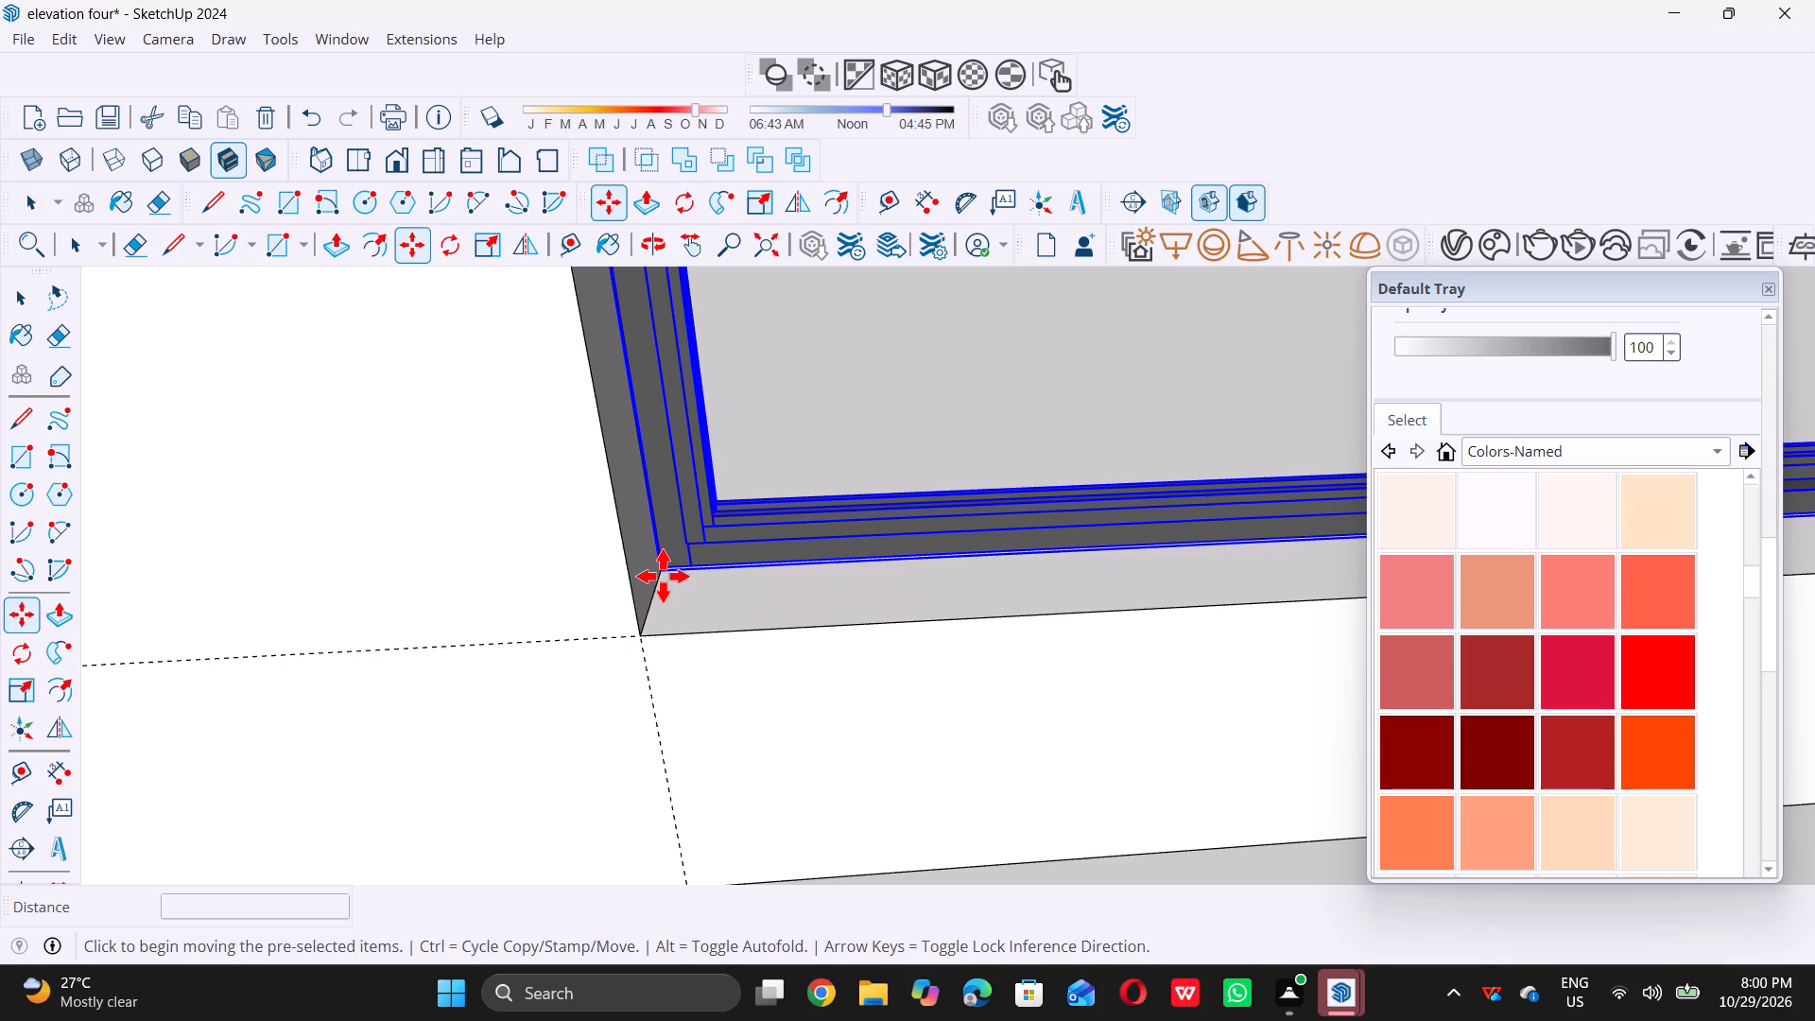
scroll(663, 576, "down", 20)
scroll(663, 576, "down", 10)
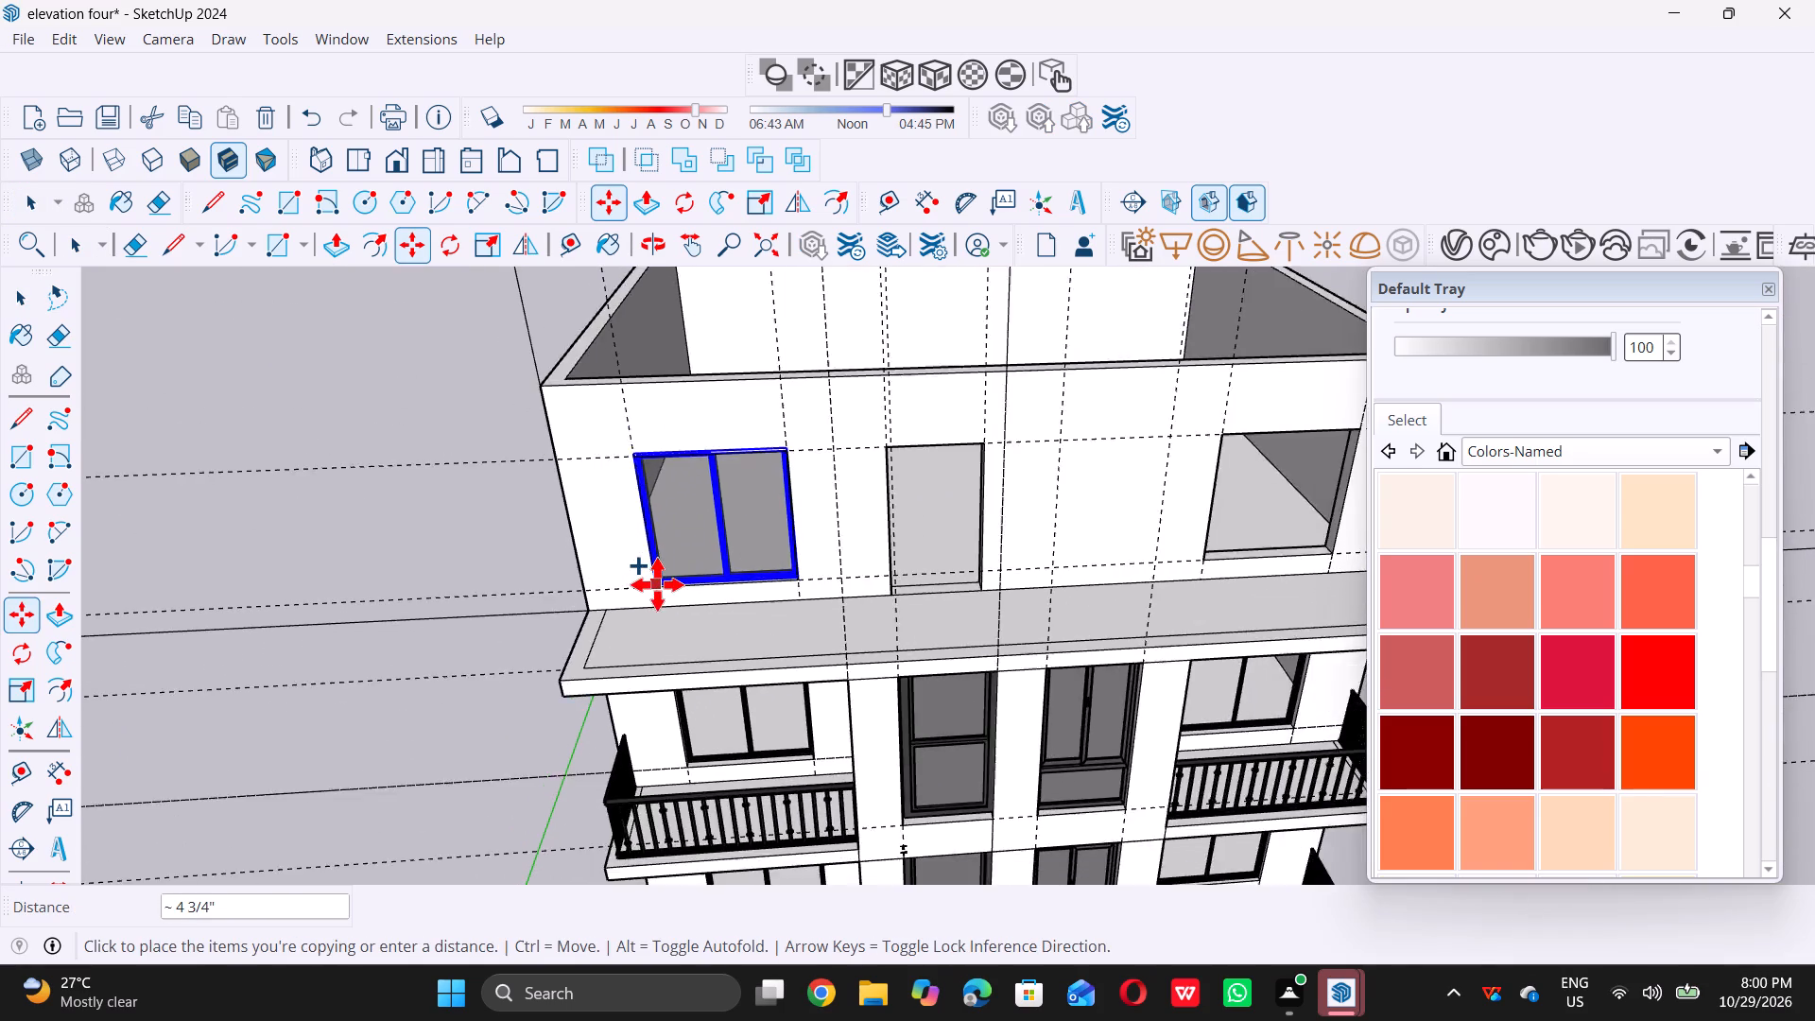
scroll(657, 584, "down", 6)
scroll(1020, 569, "up", 10)
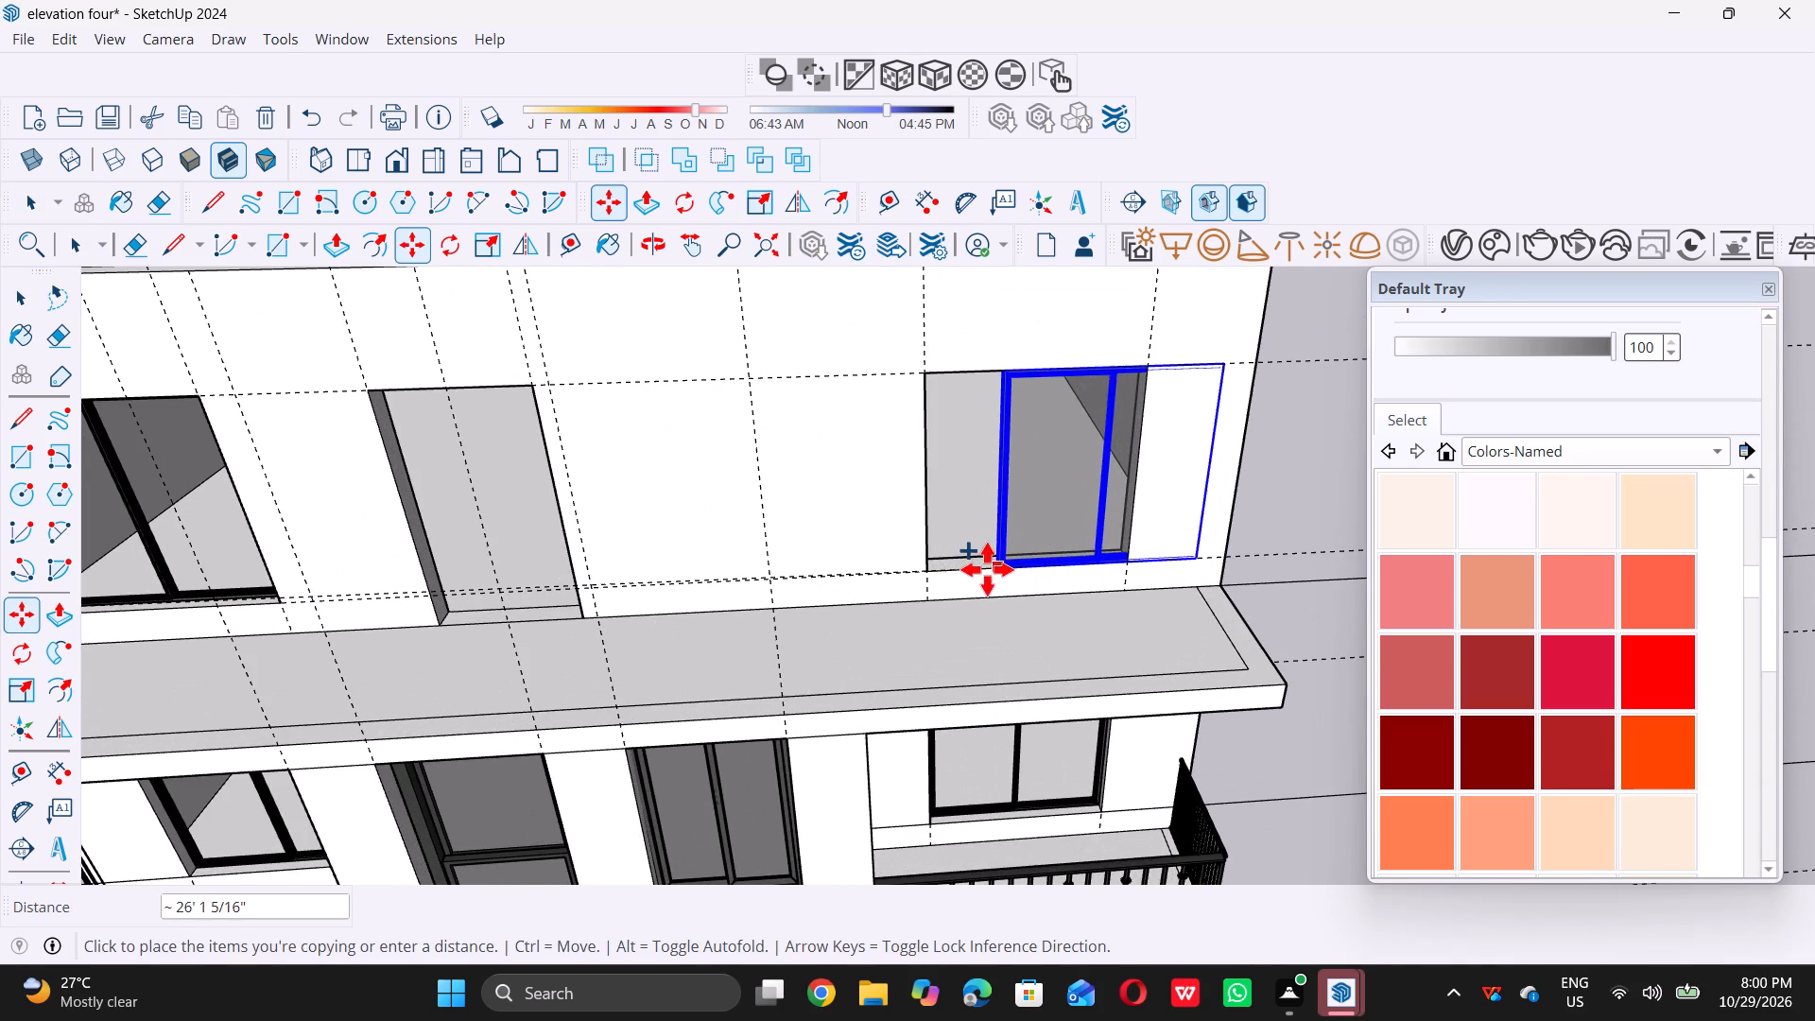
middle_click_drag(932, 580, 811, 605)
scroll(927, 554, "up", 13)
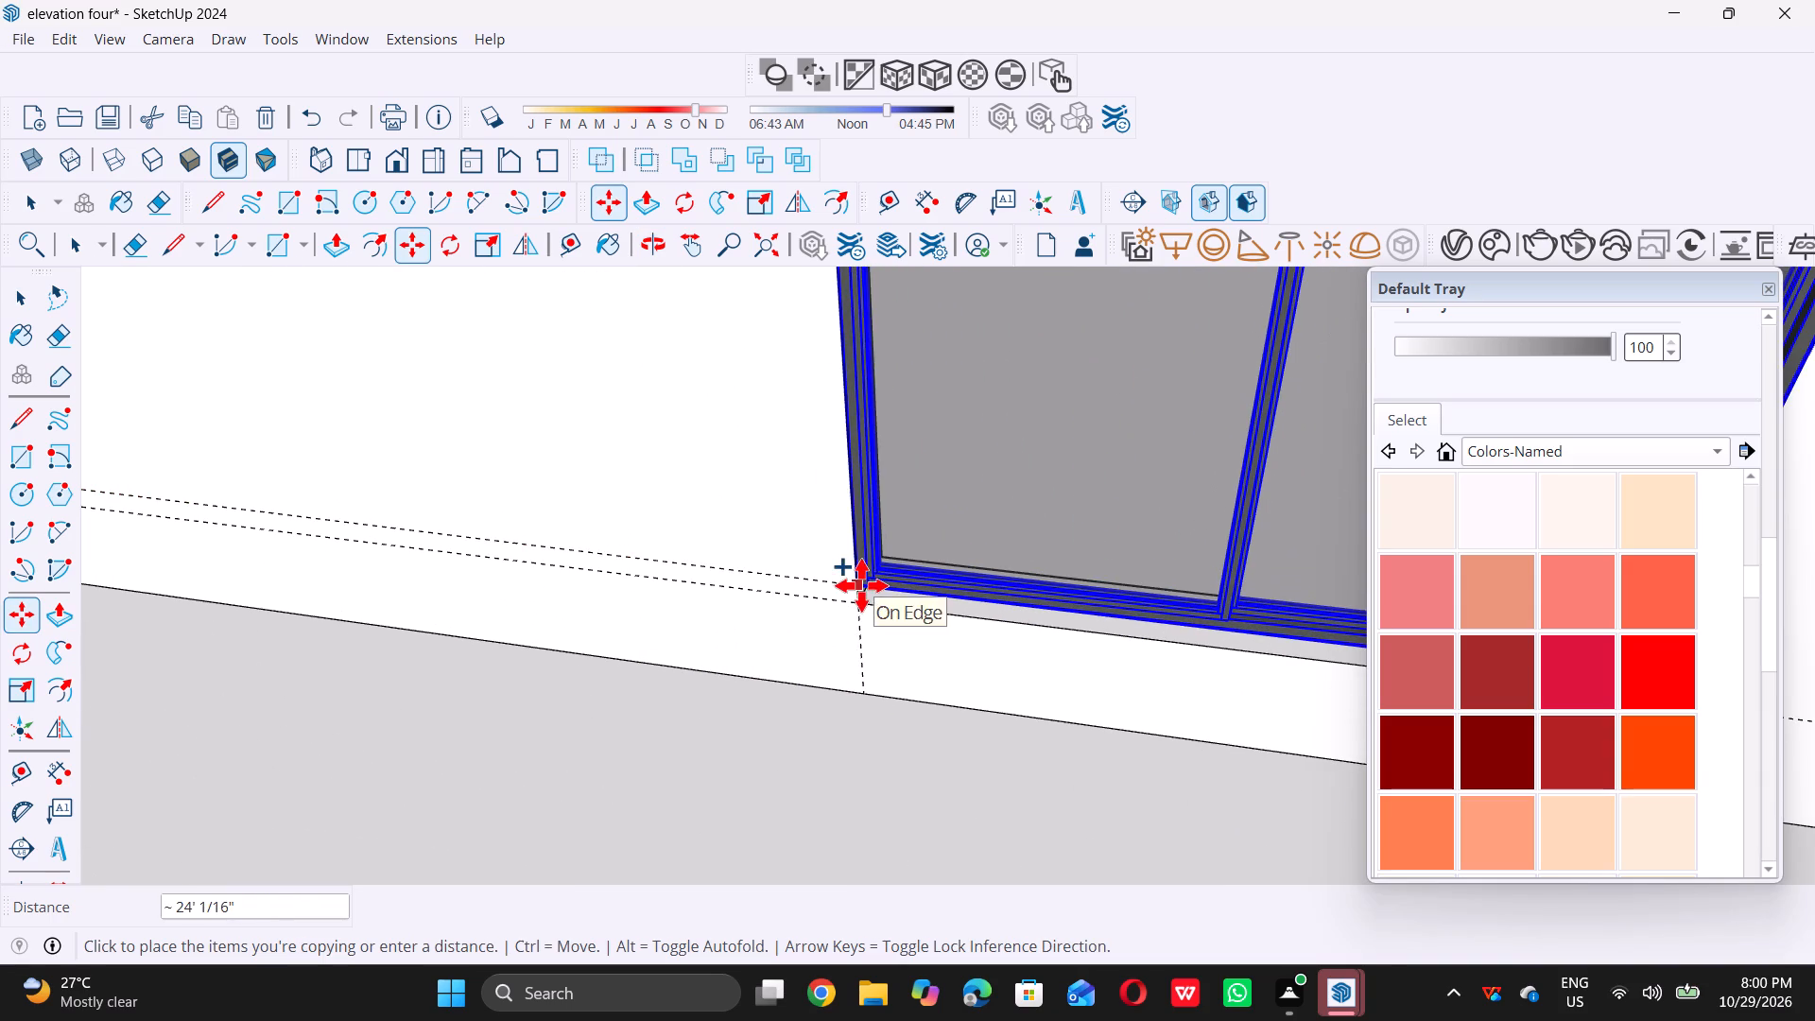
double_click(876, 575)
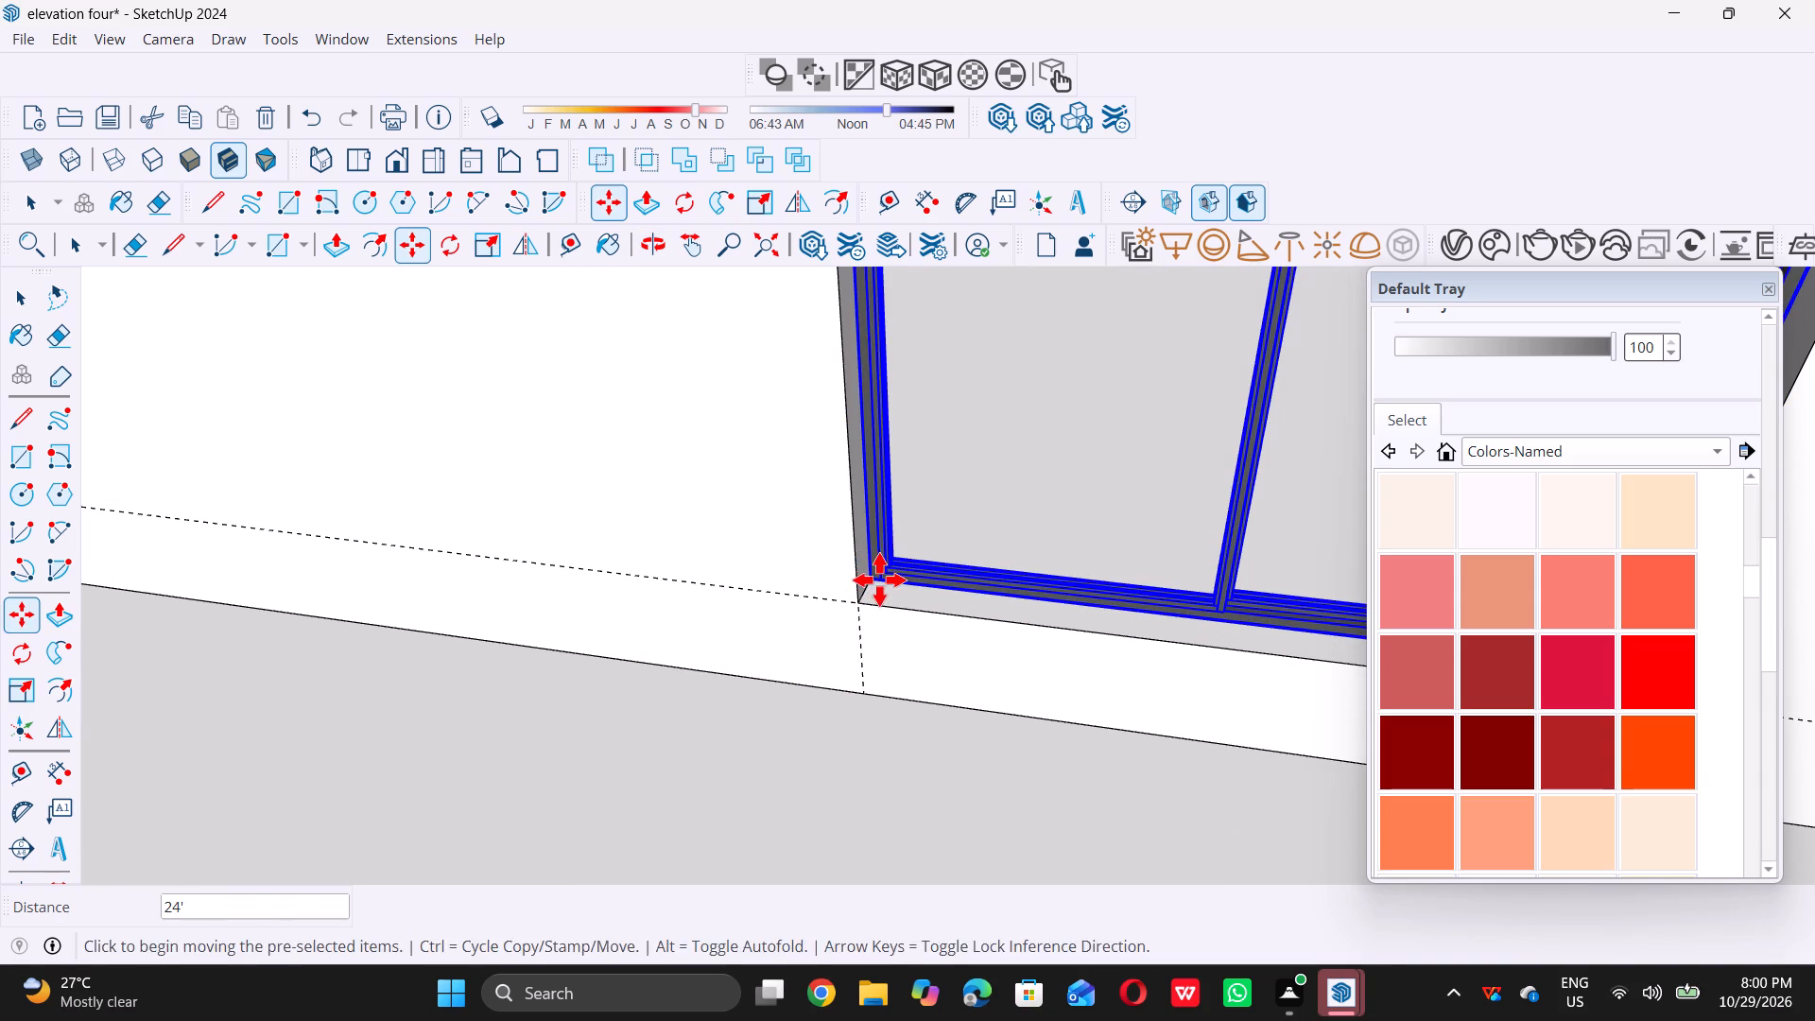
key("space")
scroll(911, 627, "down", 20)
scroll(911, 627, "down", 3)
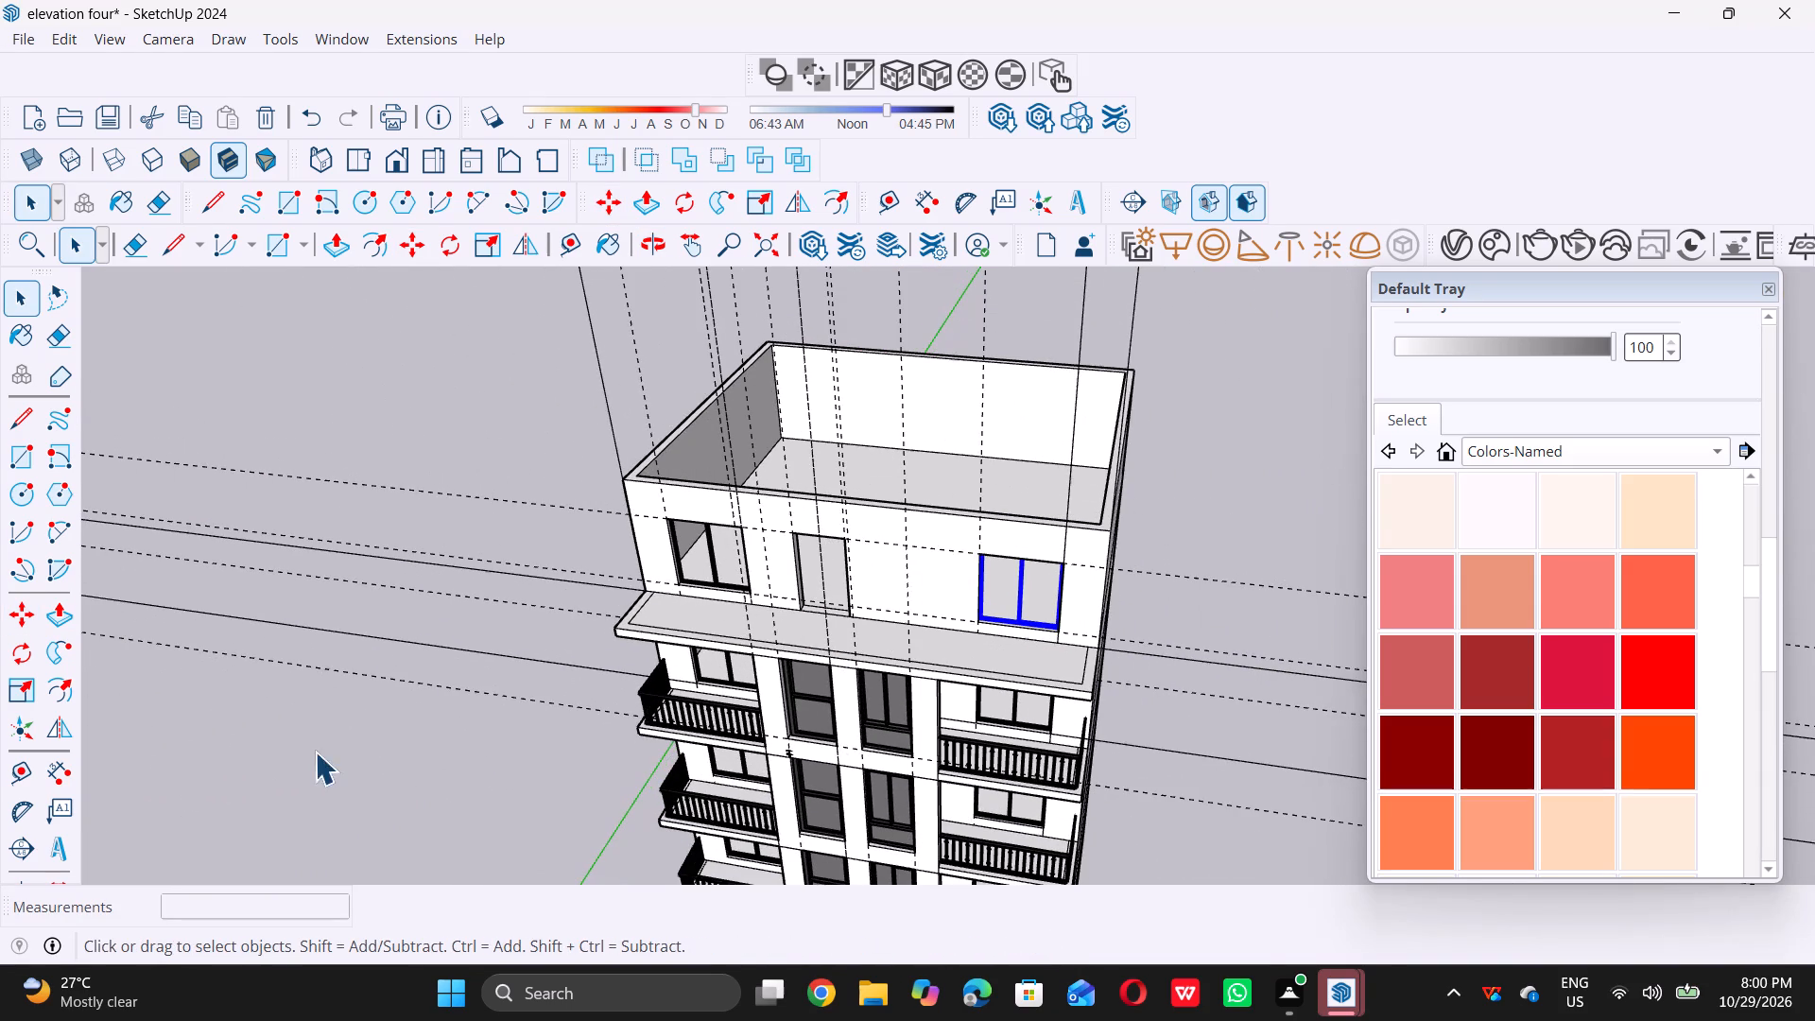
triple_click(375, 771)
Examine the roof-level window frames and the upper part of the building from the front and the side.
scroll(556, 685, "down", 4)
middle_click_drag(664, 651, 958, 603)
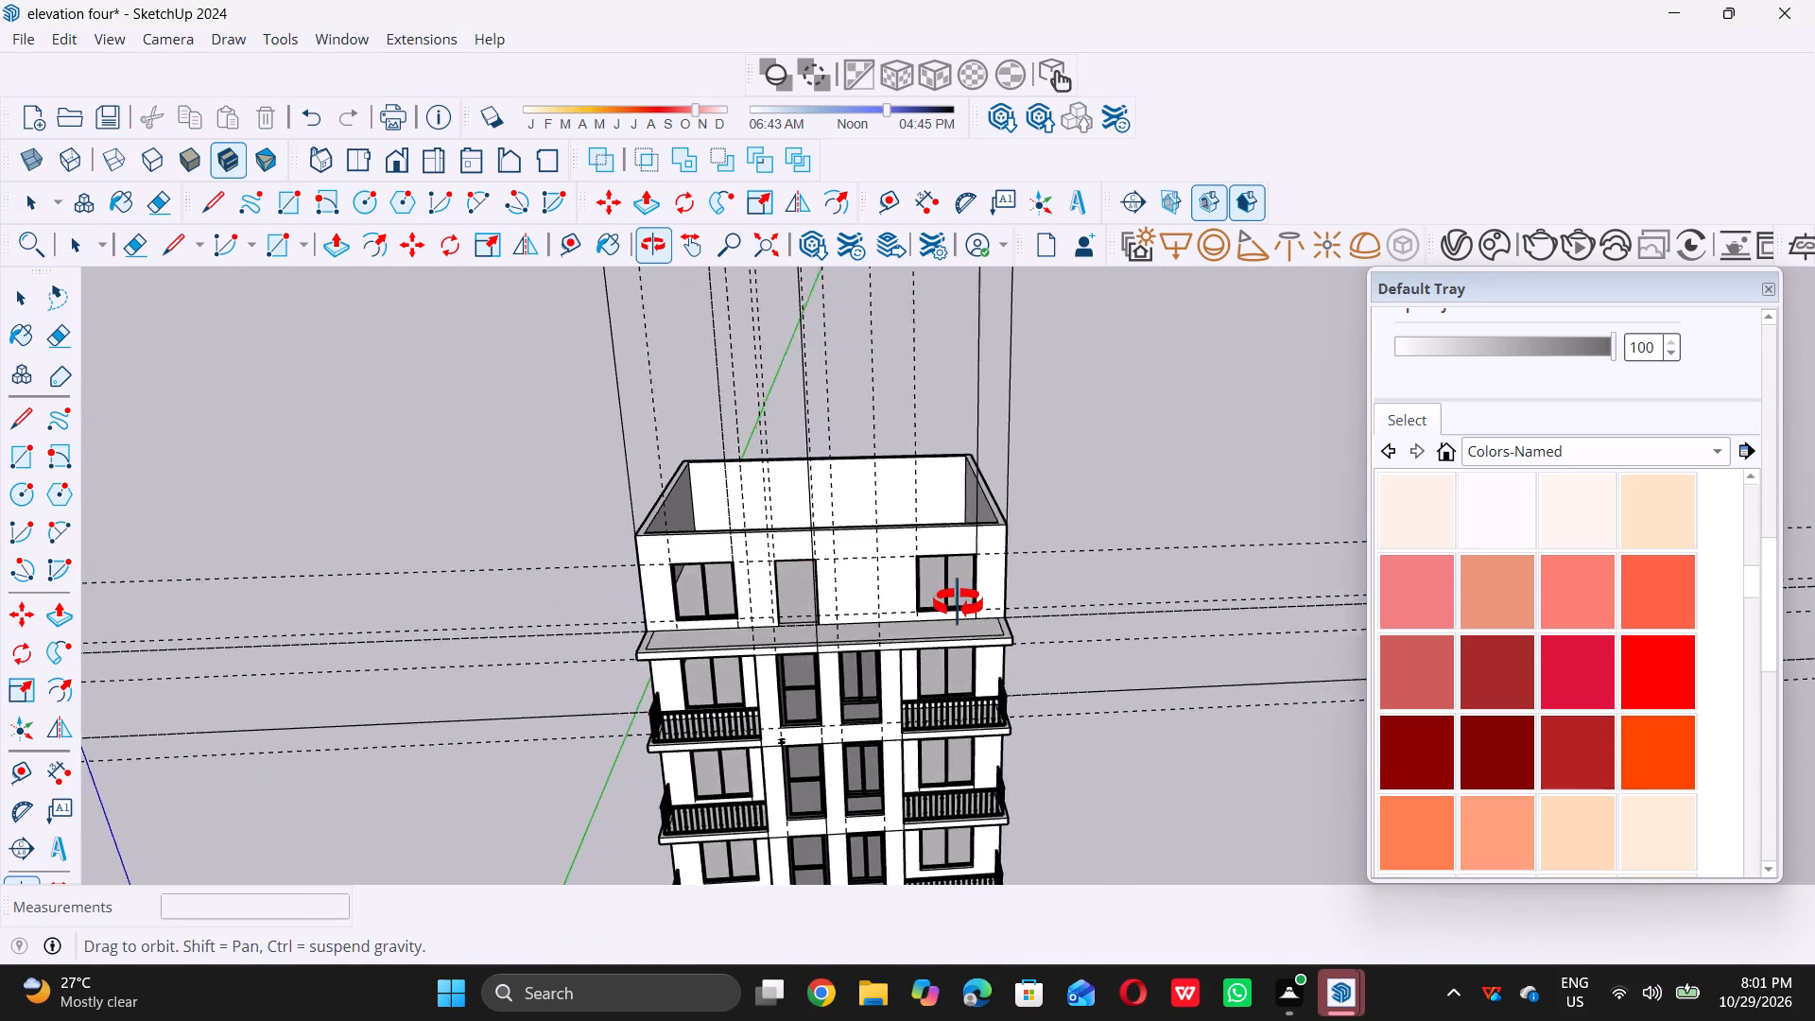
middle_click_drag(958, 603, 1039, 592)
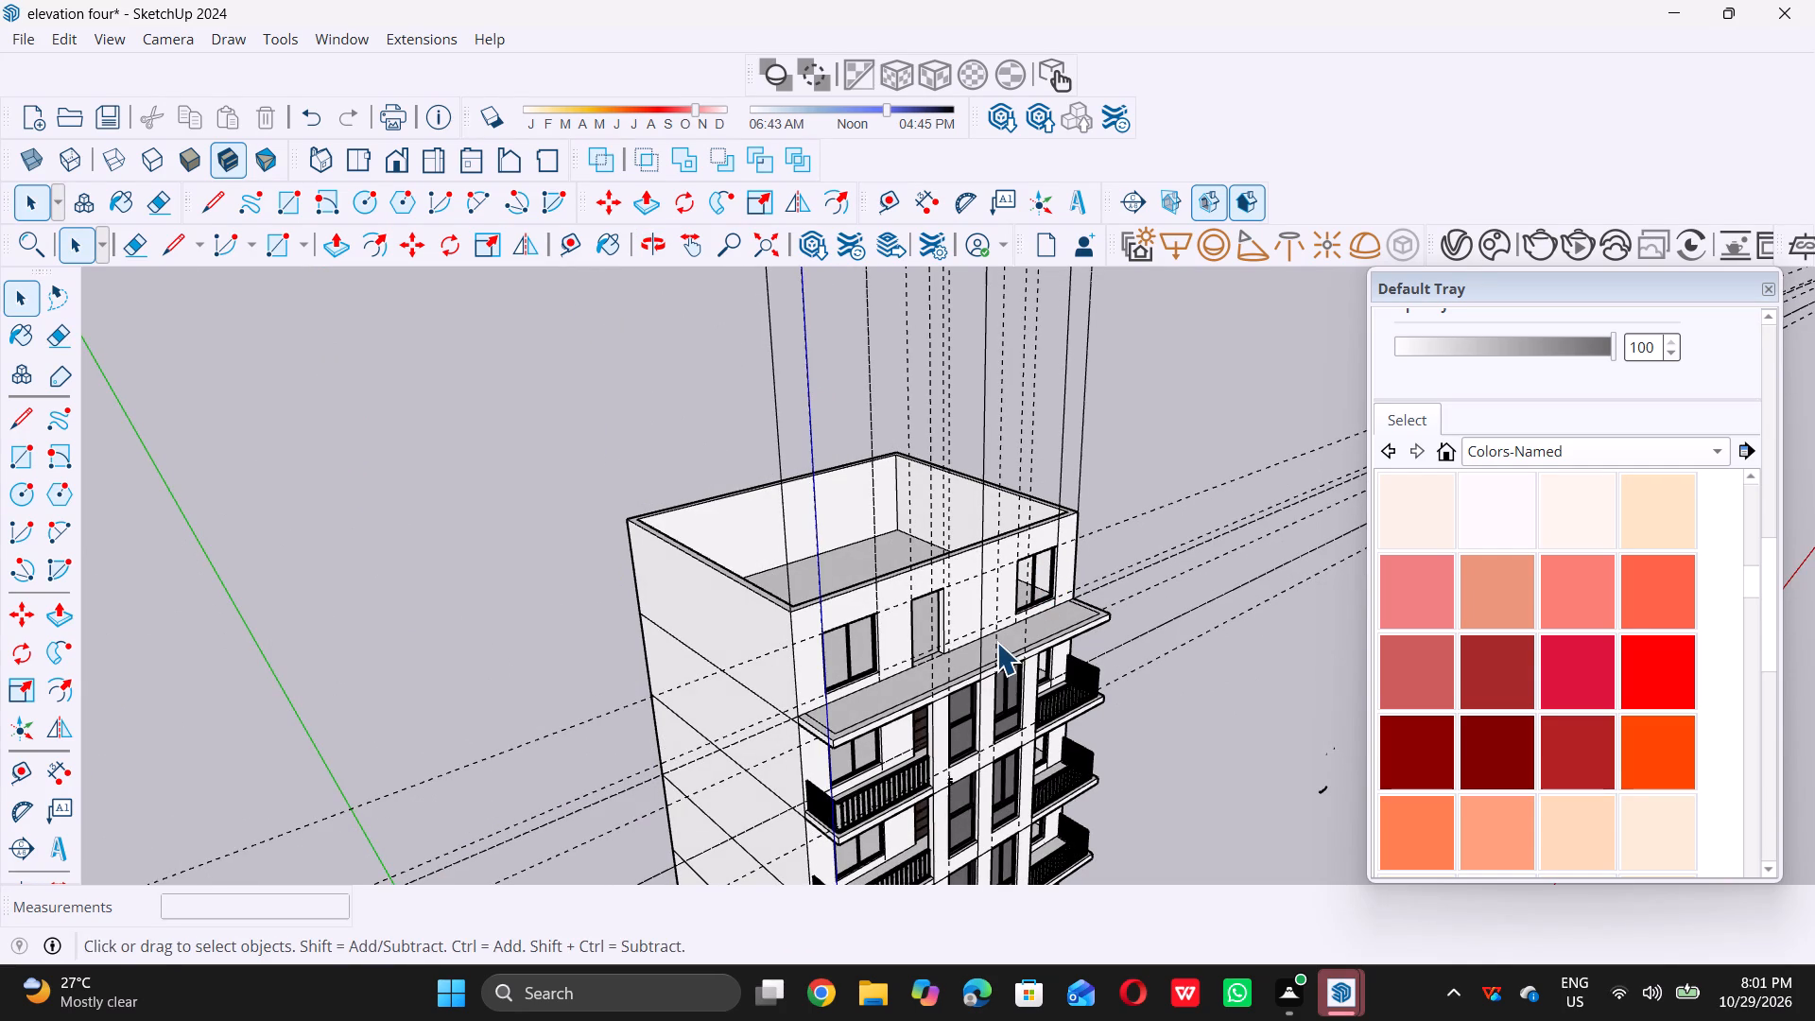
scroll(911, 587, "down", 4)
middle_click_drag(880, 665, 892, 732)
scroll(890, 686, "down", 1)
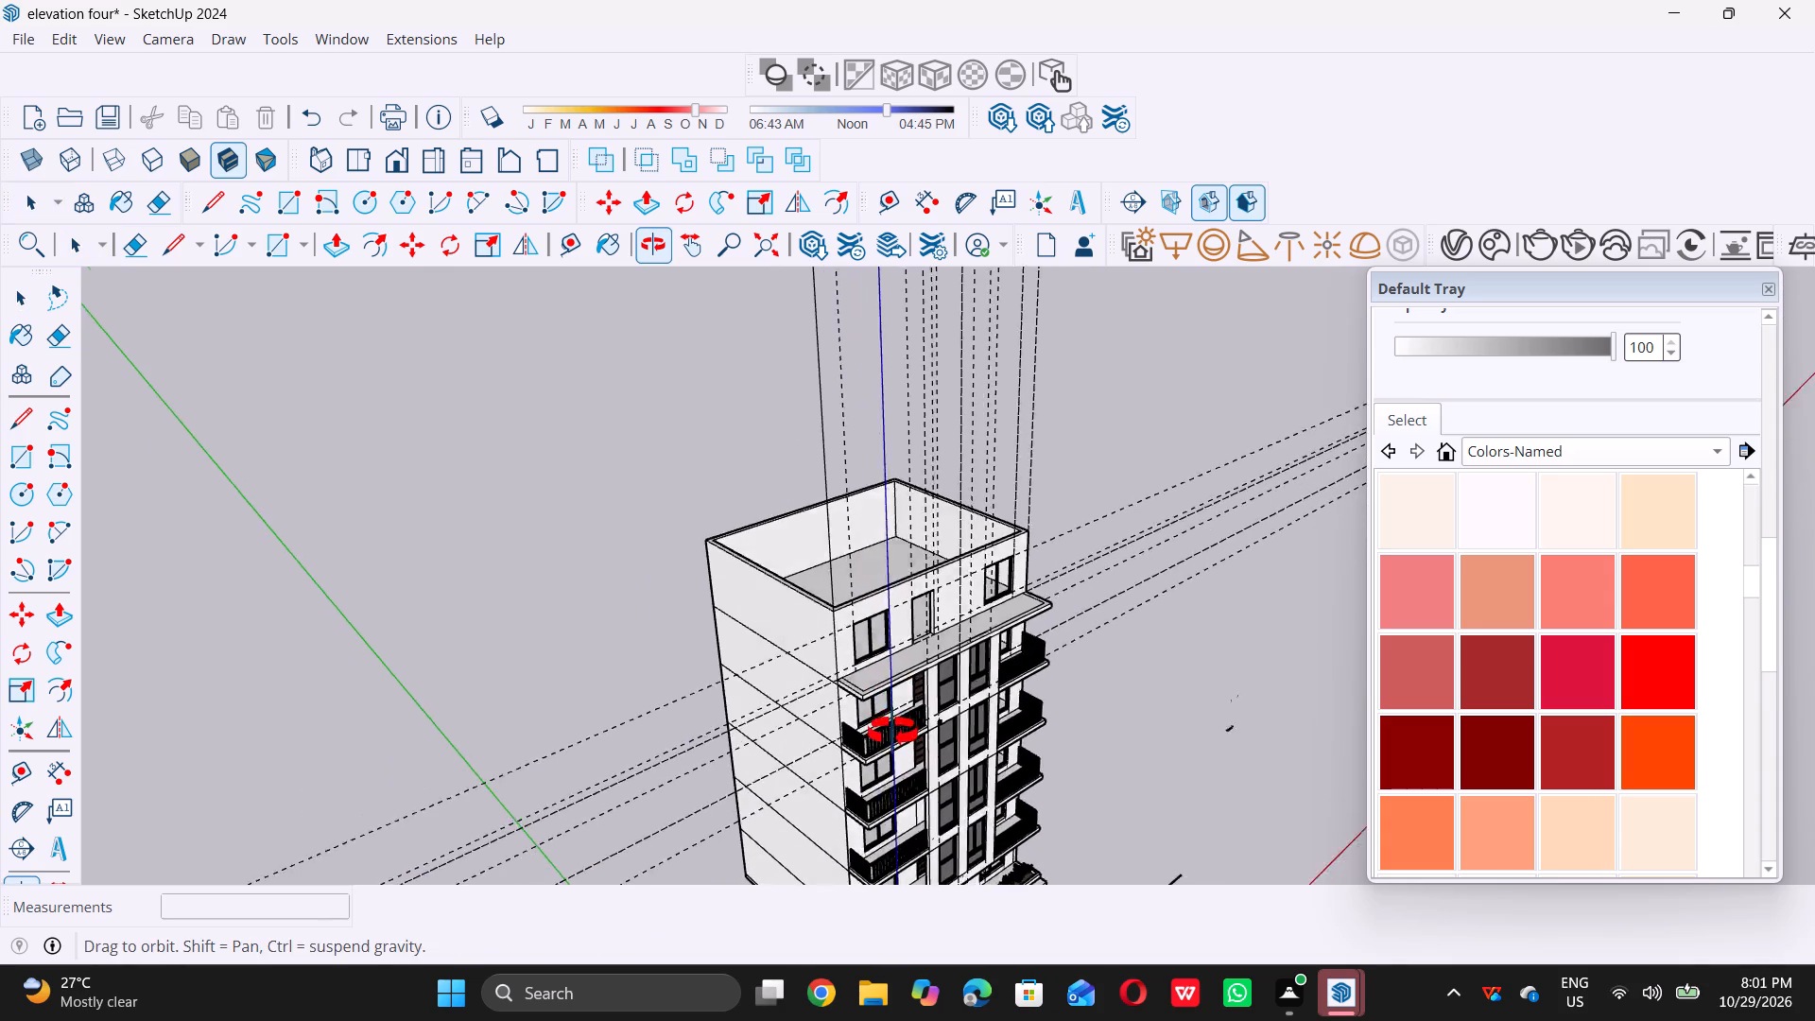
middle_click_drag(892, 732, 891, 735)
scroll(889, 734, "up", 11)
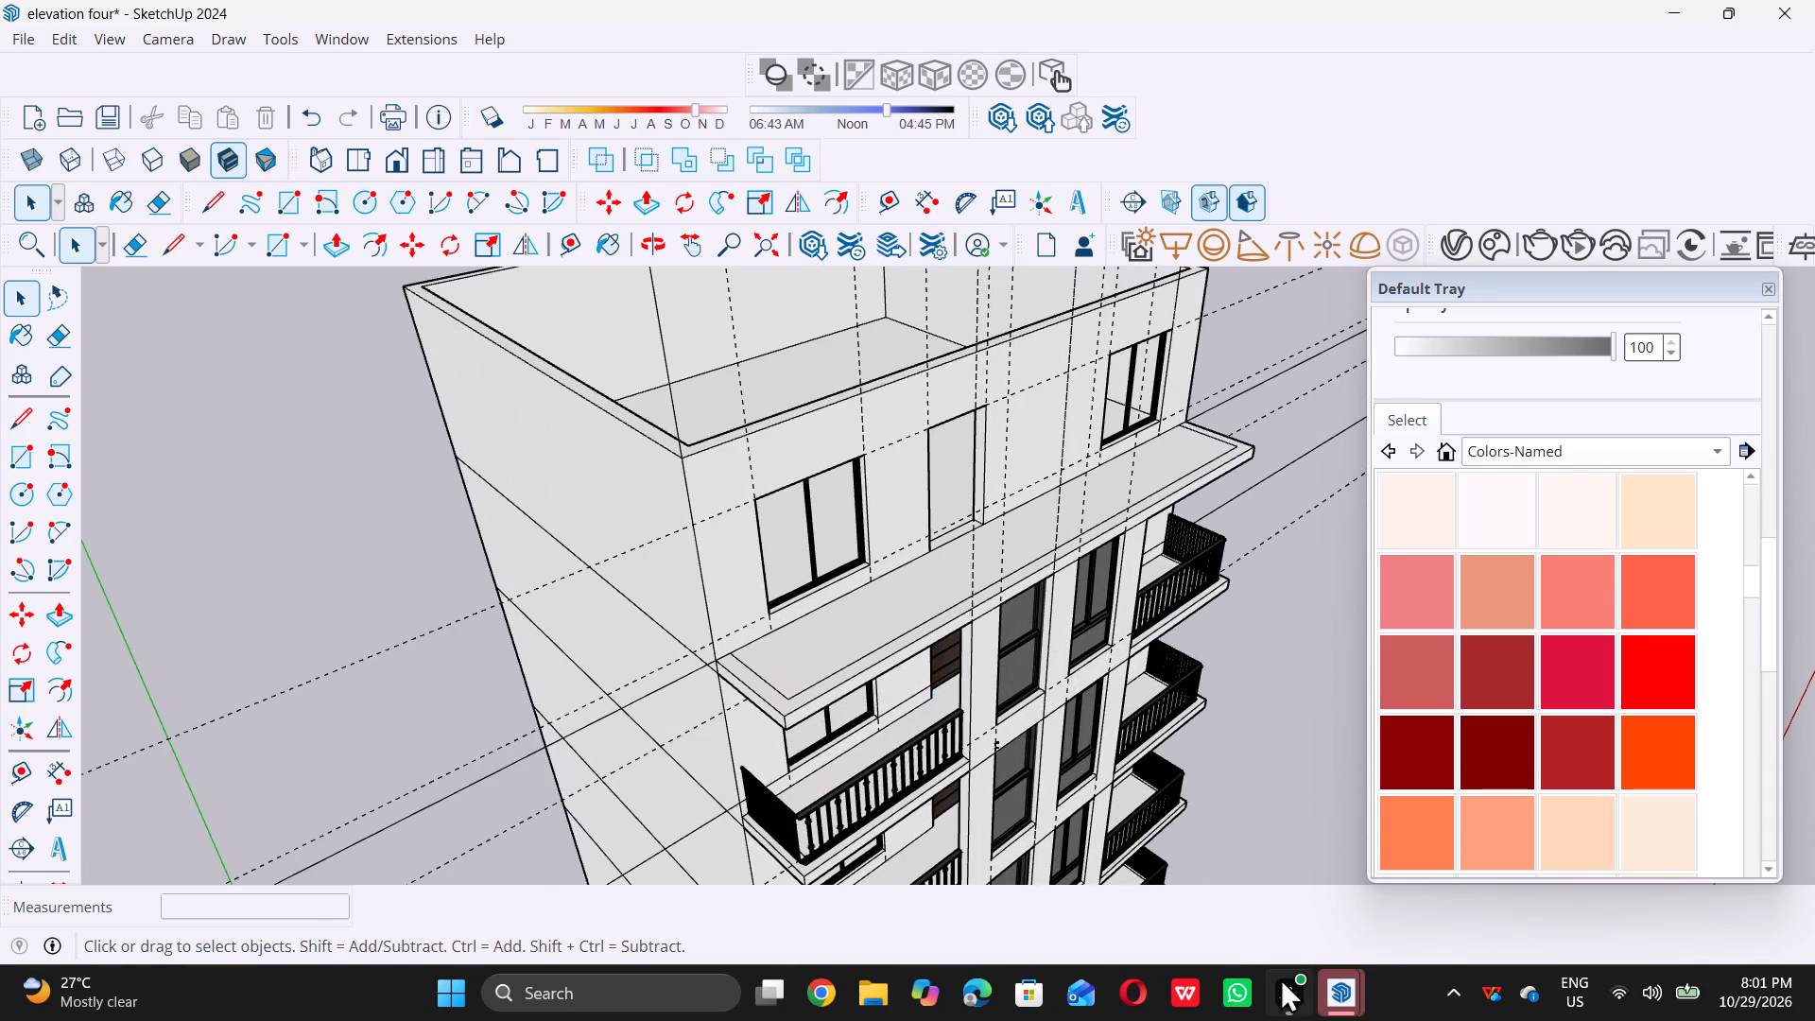
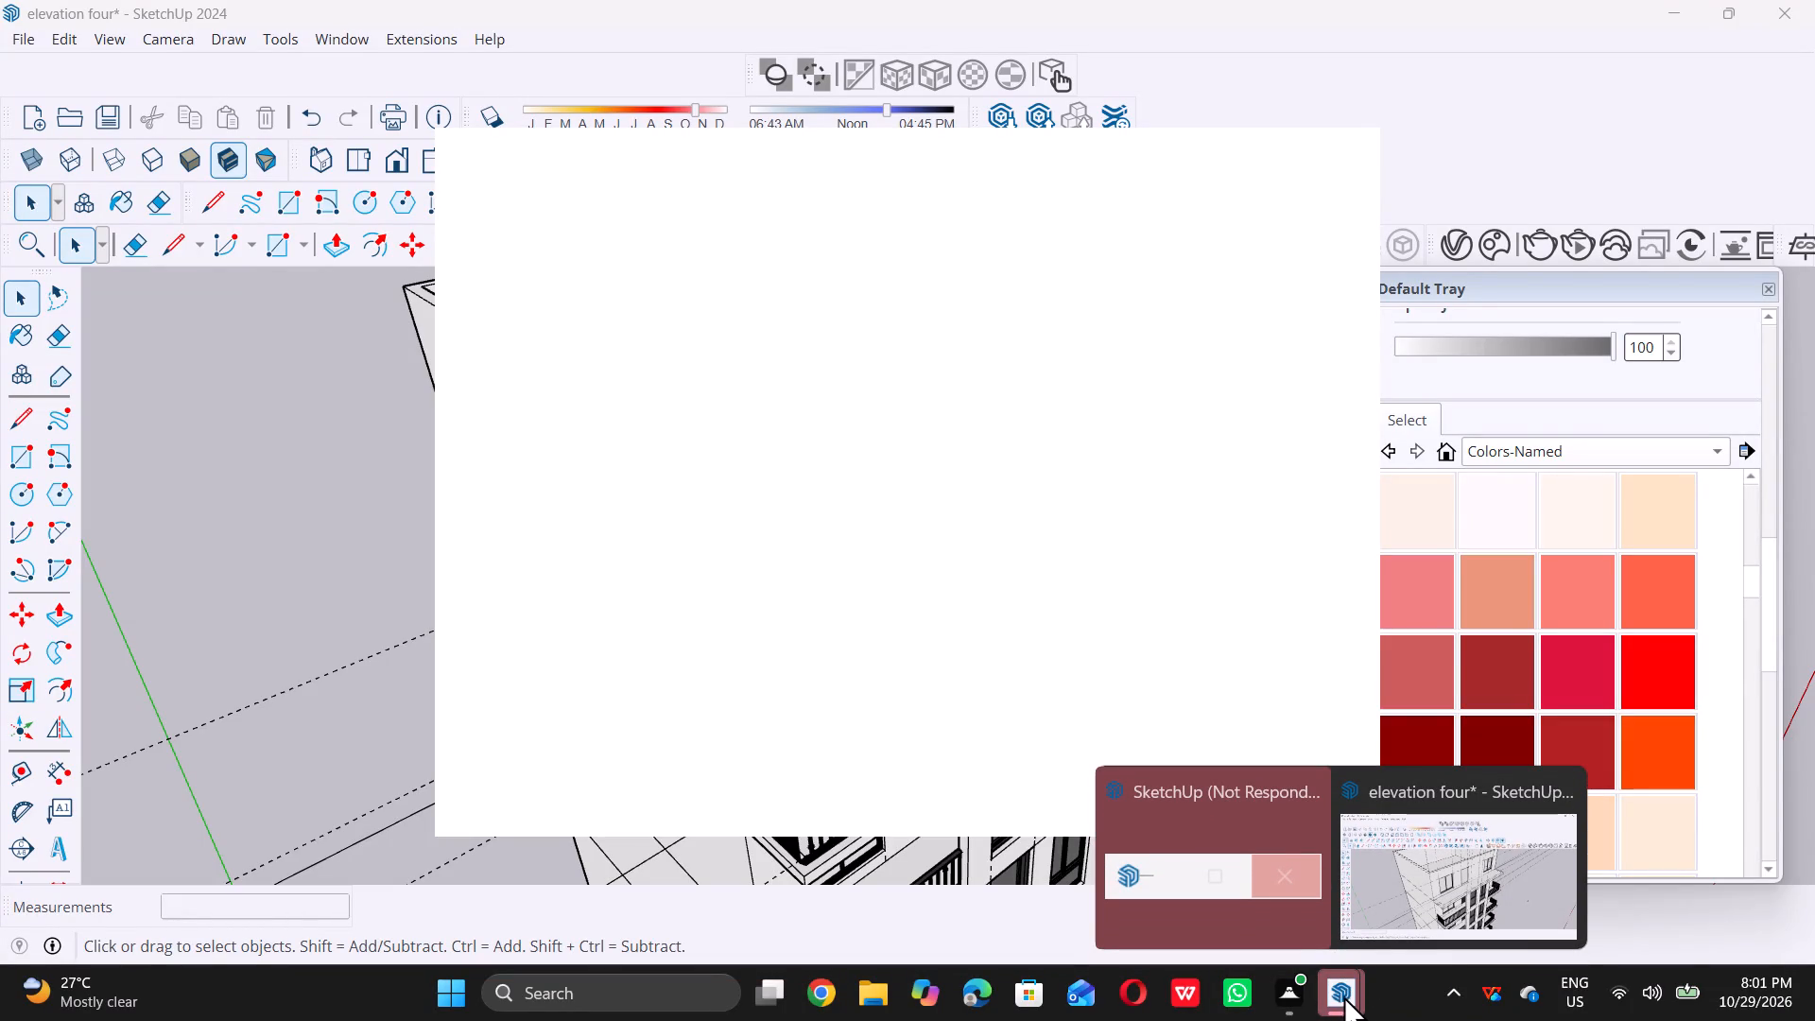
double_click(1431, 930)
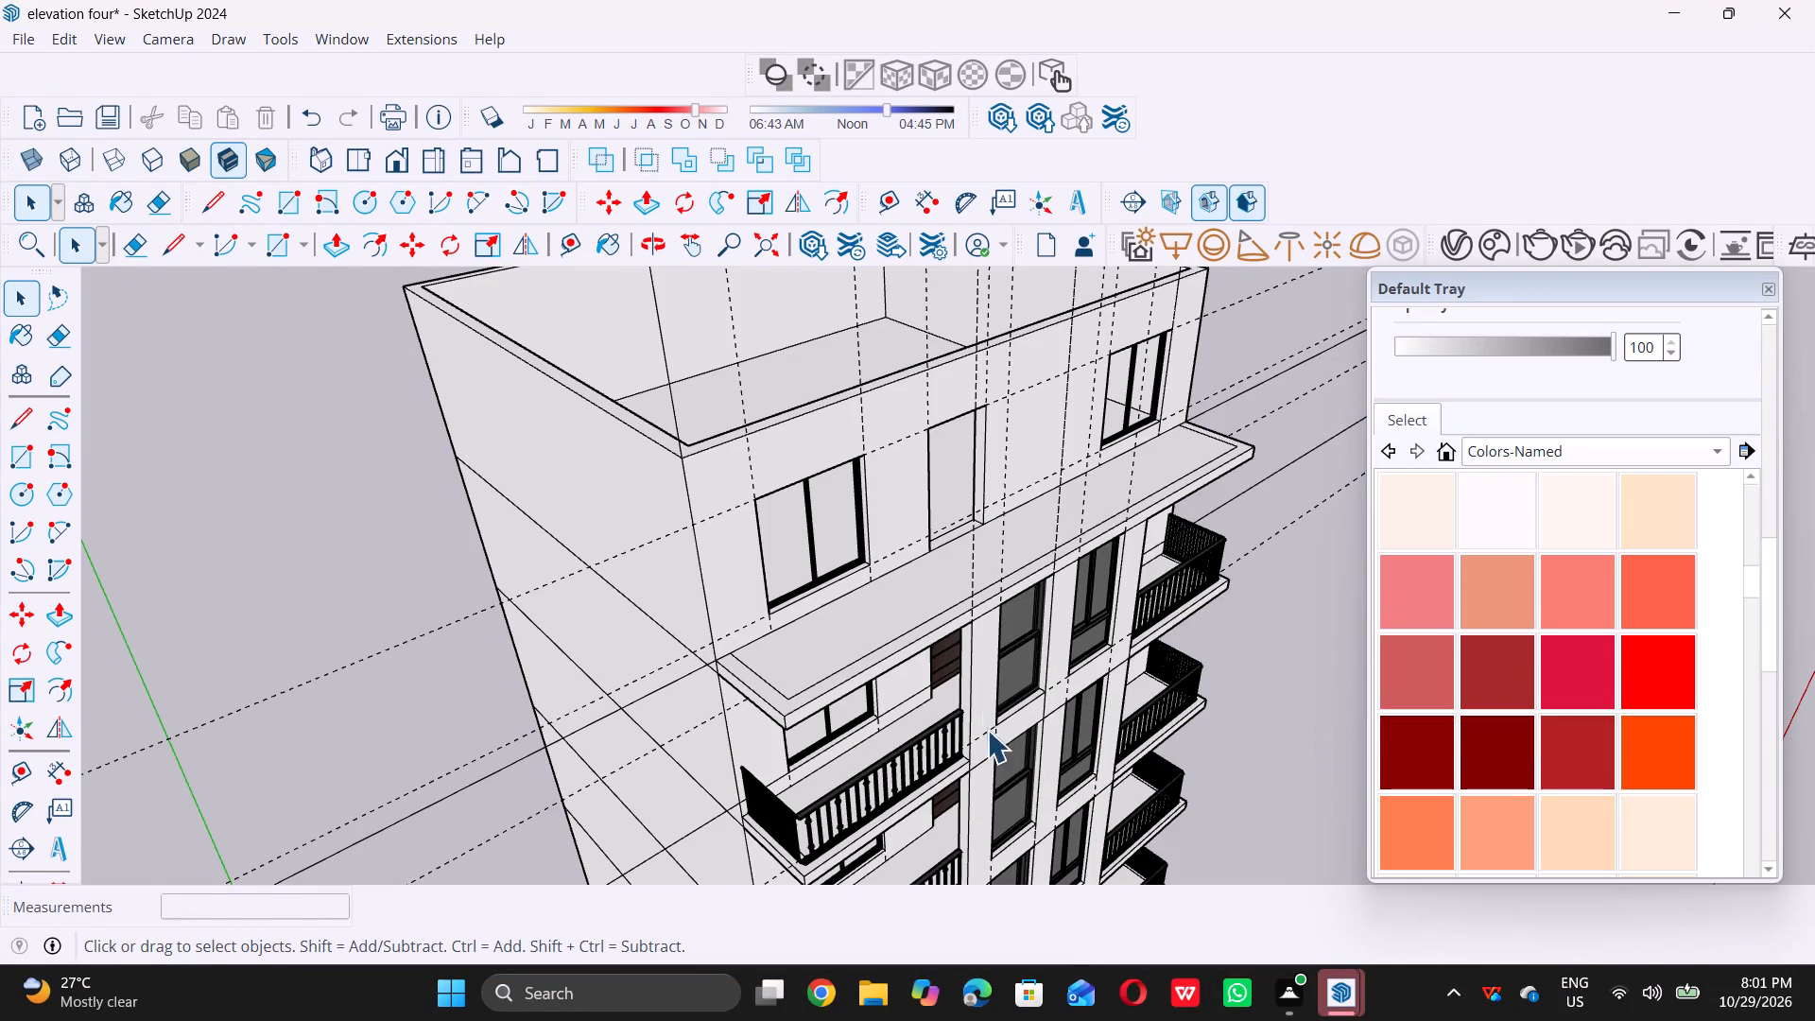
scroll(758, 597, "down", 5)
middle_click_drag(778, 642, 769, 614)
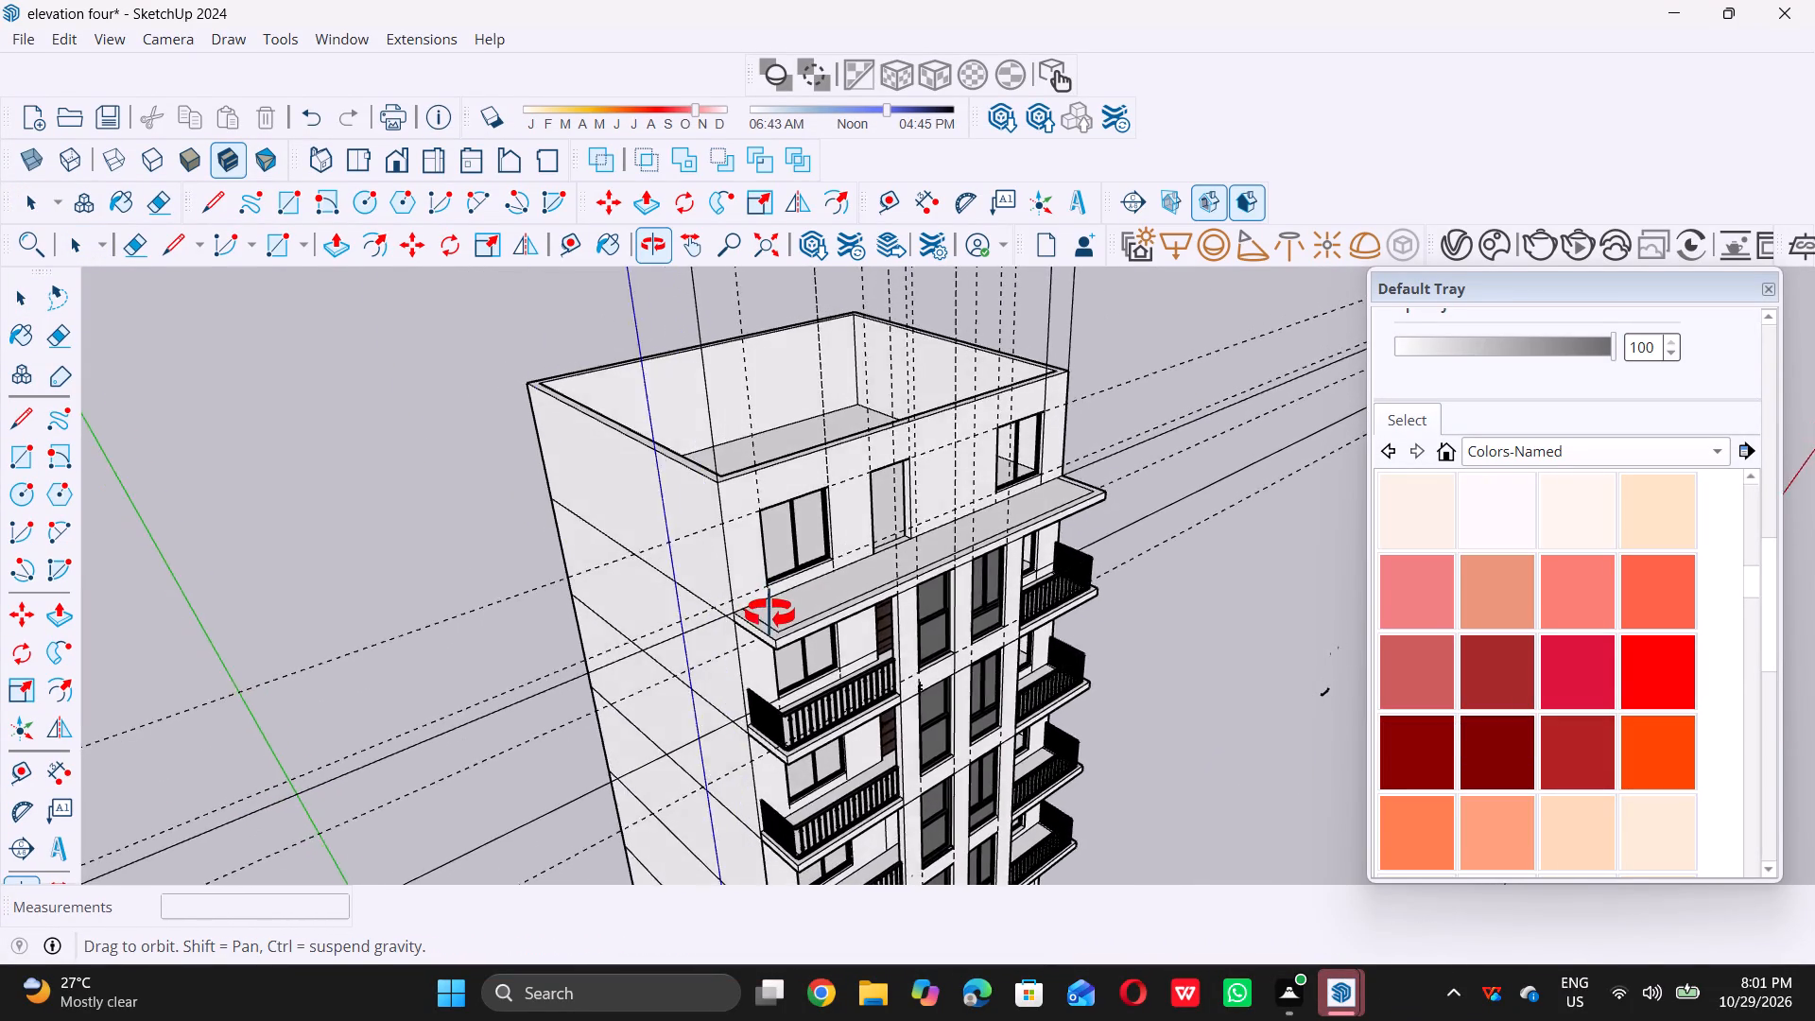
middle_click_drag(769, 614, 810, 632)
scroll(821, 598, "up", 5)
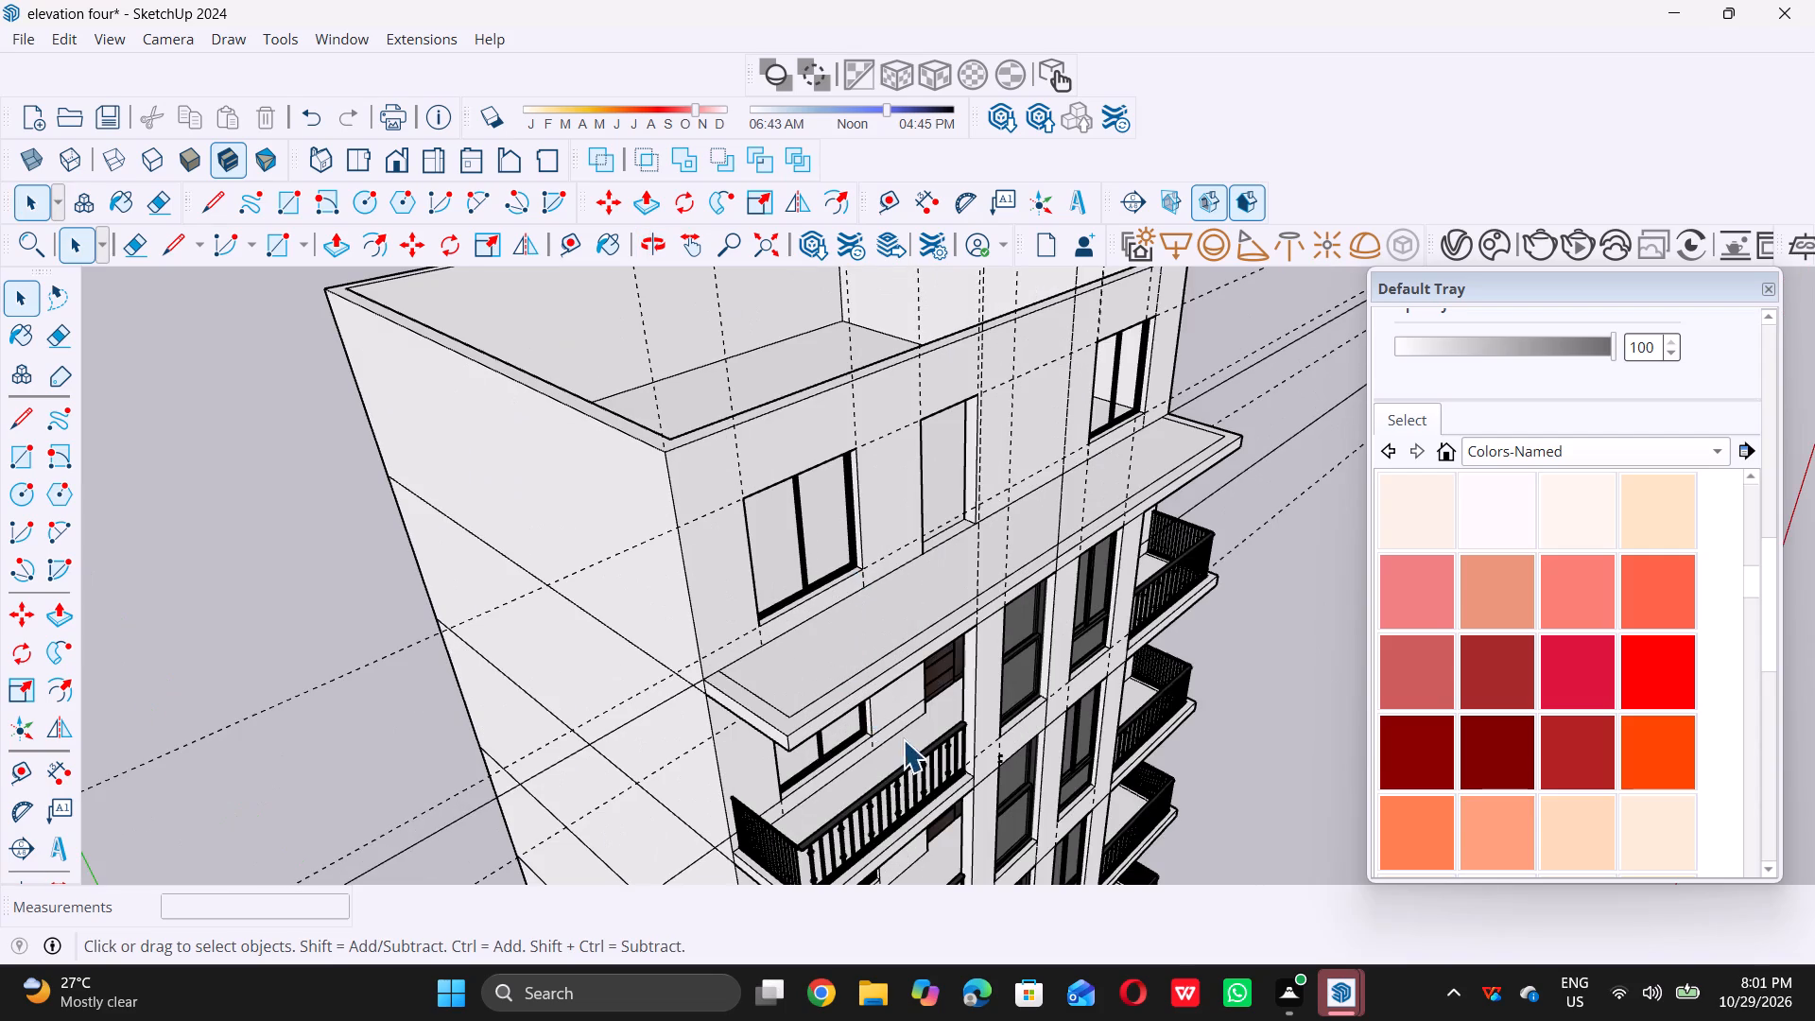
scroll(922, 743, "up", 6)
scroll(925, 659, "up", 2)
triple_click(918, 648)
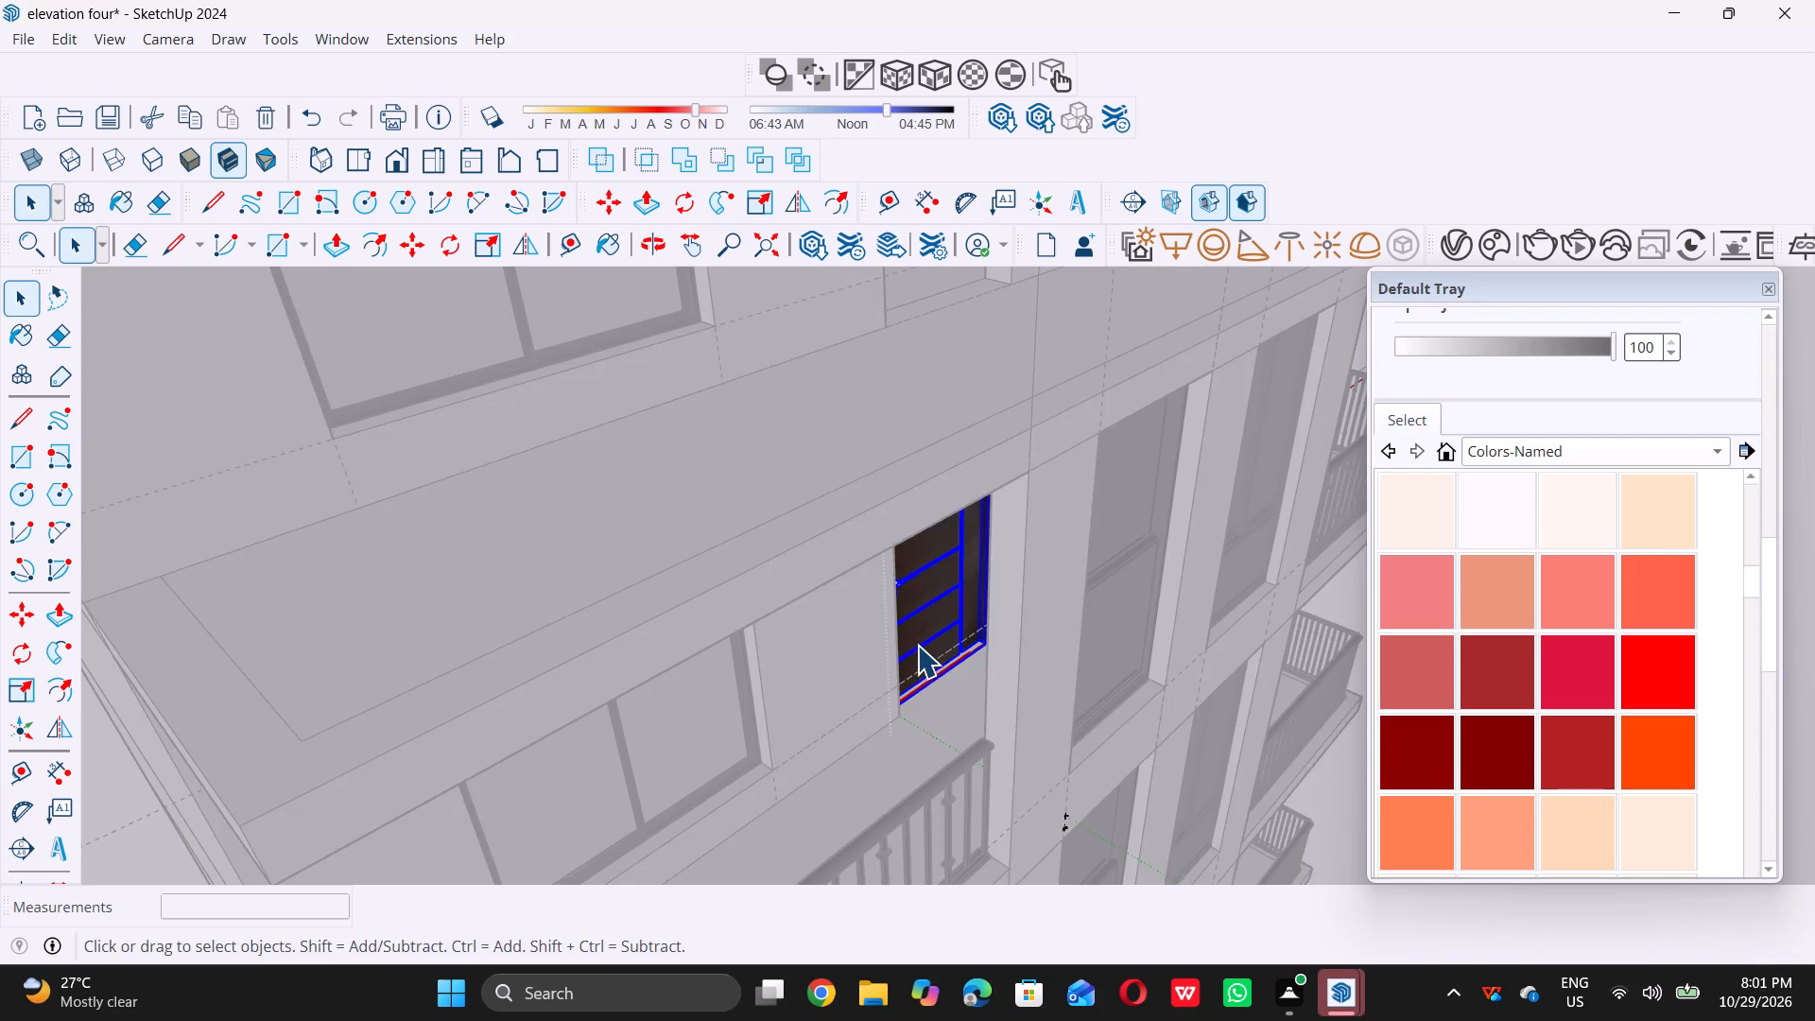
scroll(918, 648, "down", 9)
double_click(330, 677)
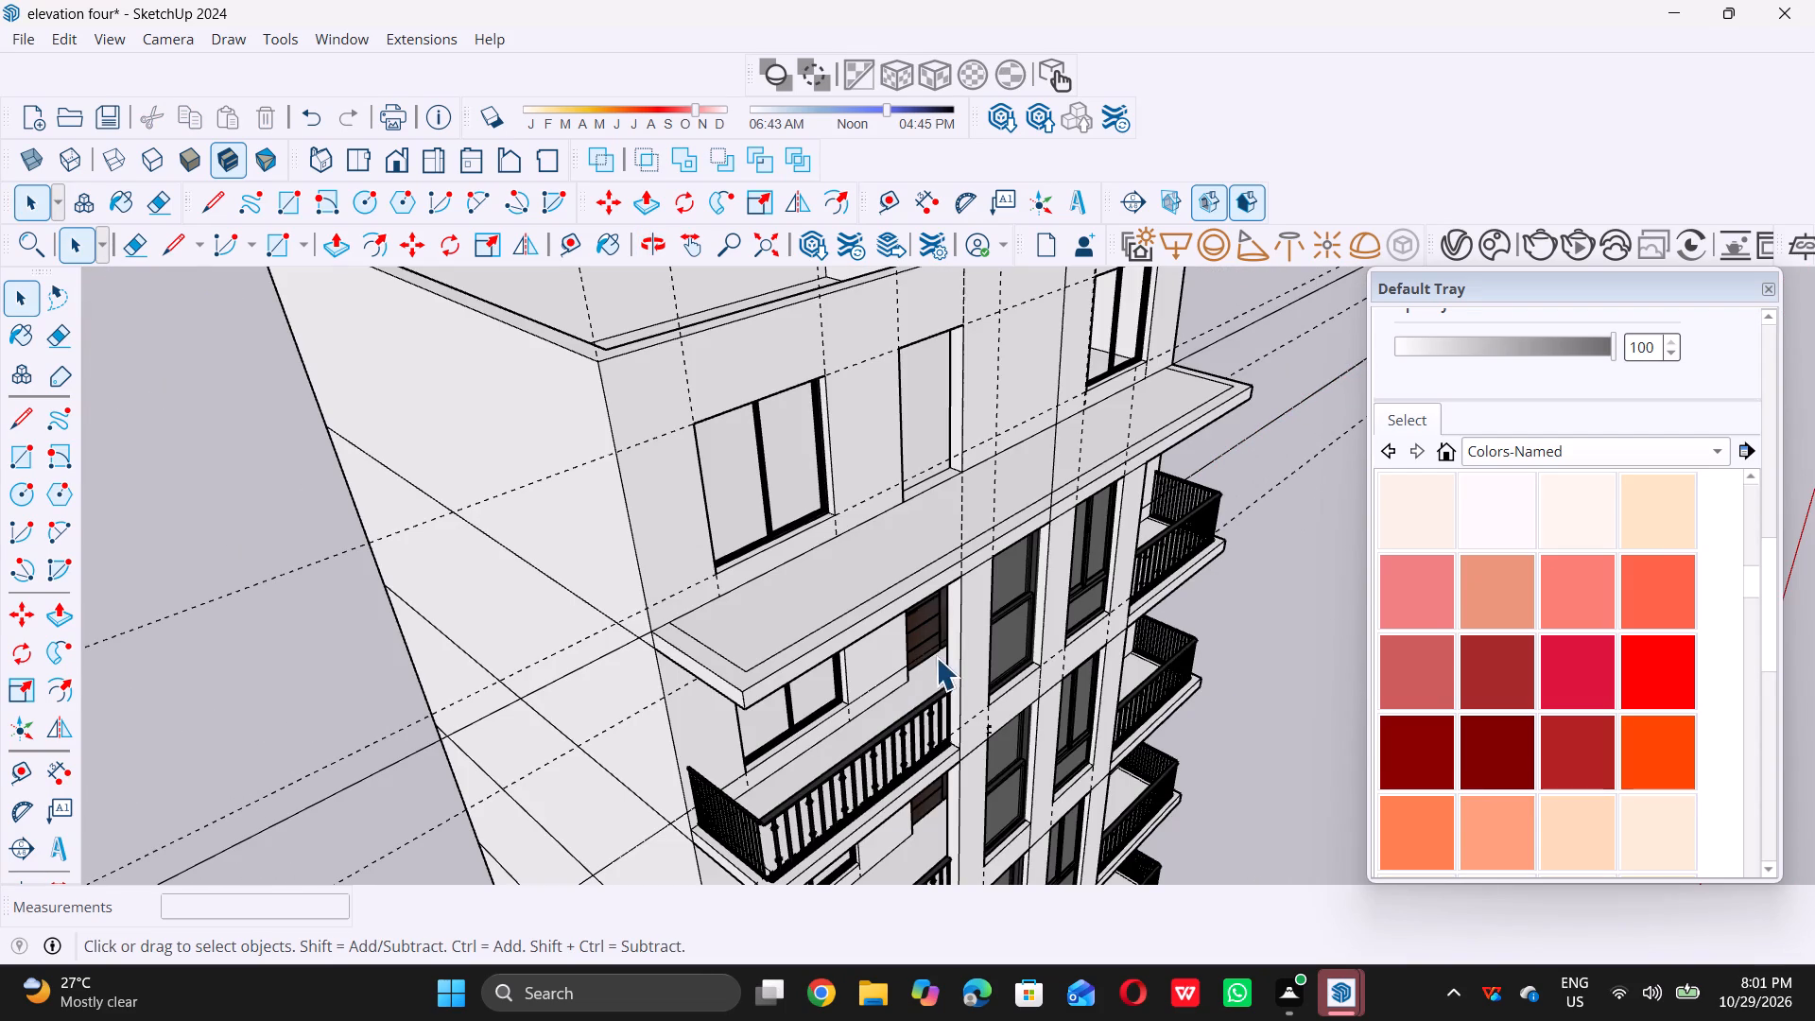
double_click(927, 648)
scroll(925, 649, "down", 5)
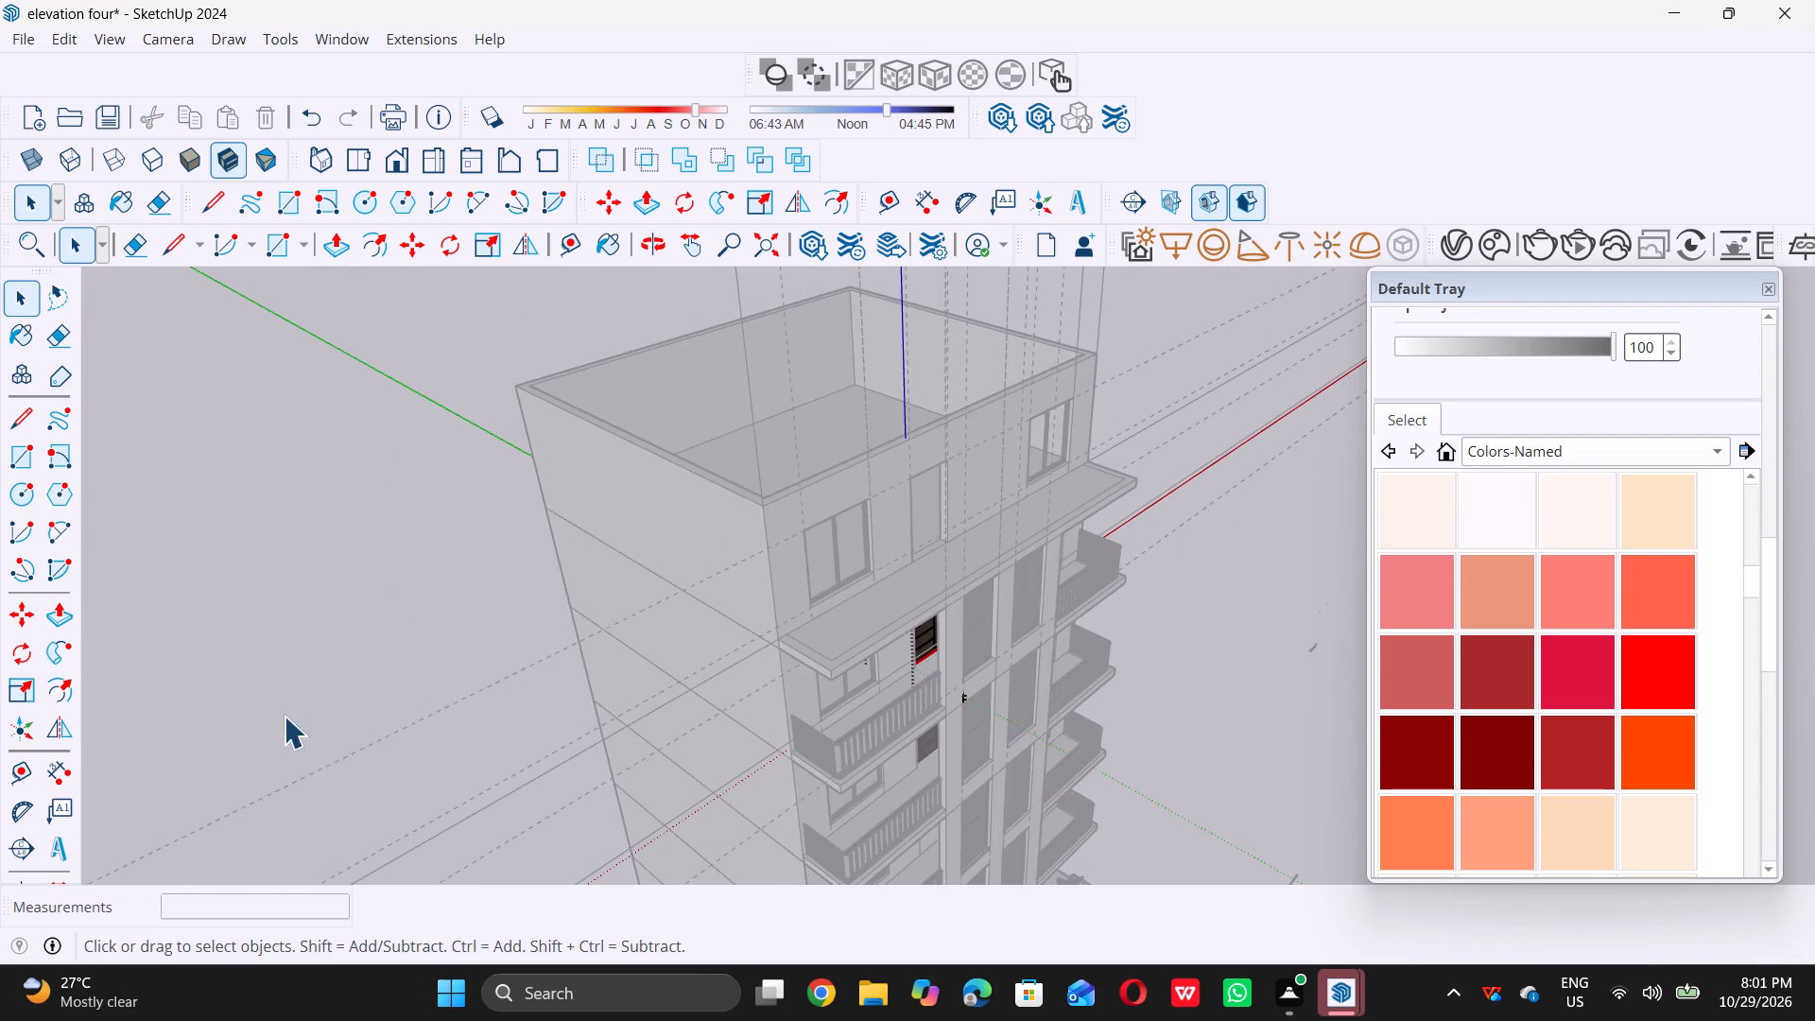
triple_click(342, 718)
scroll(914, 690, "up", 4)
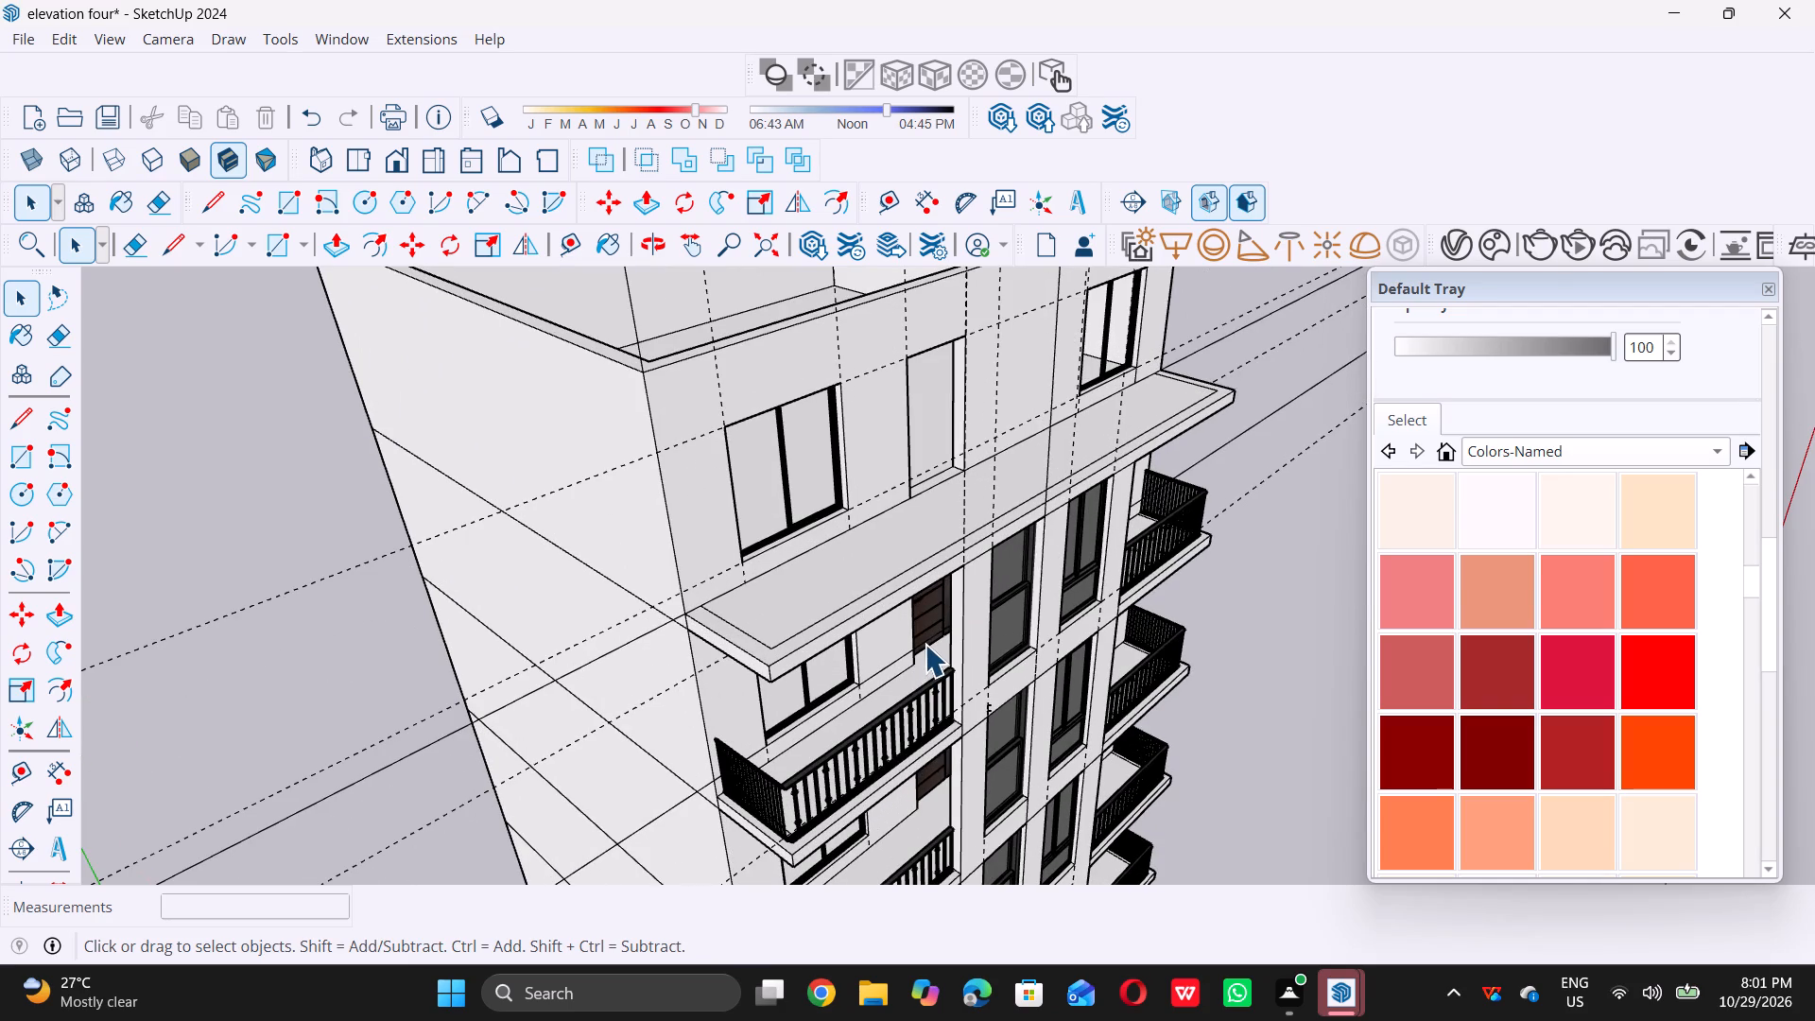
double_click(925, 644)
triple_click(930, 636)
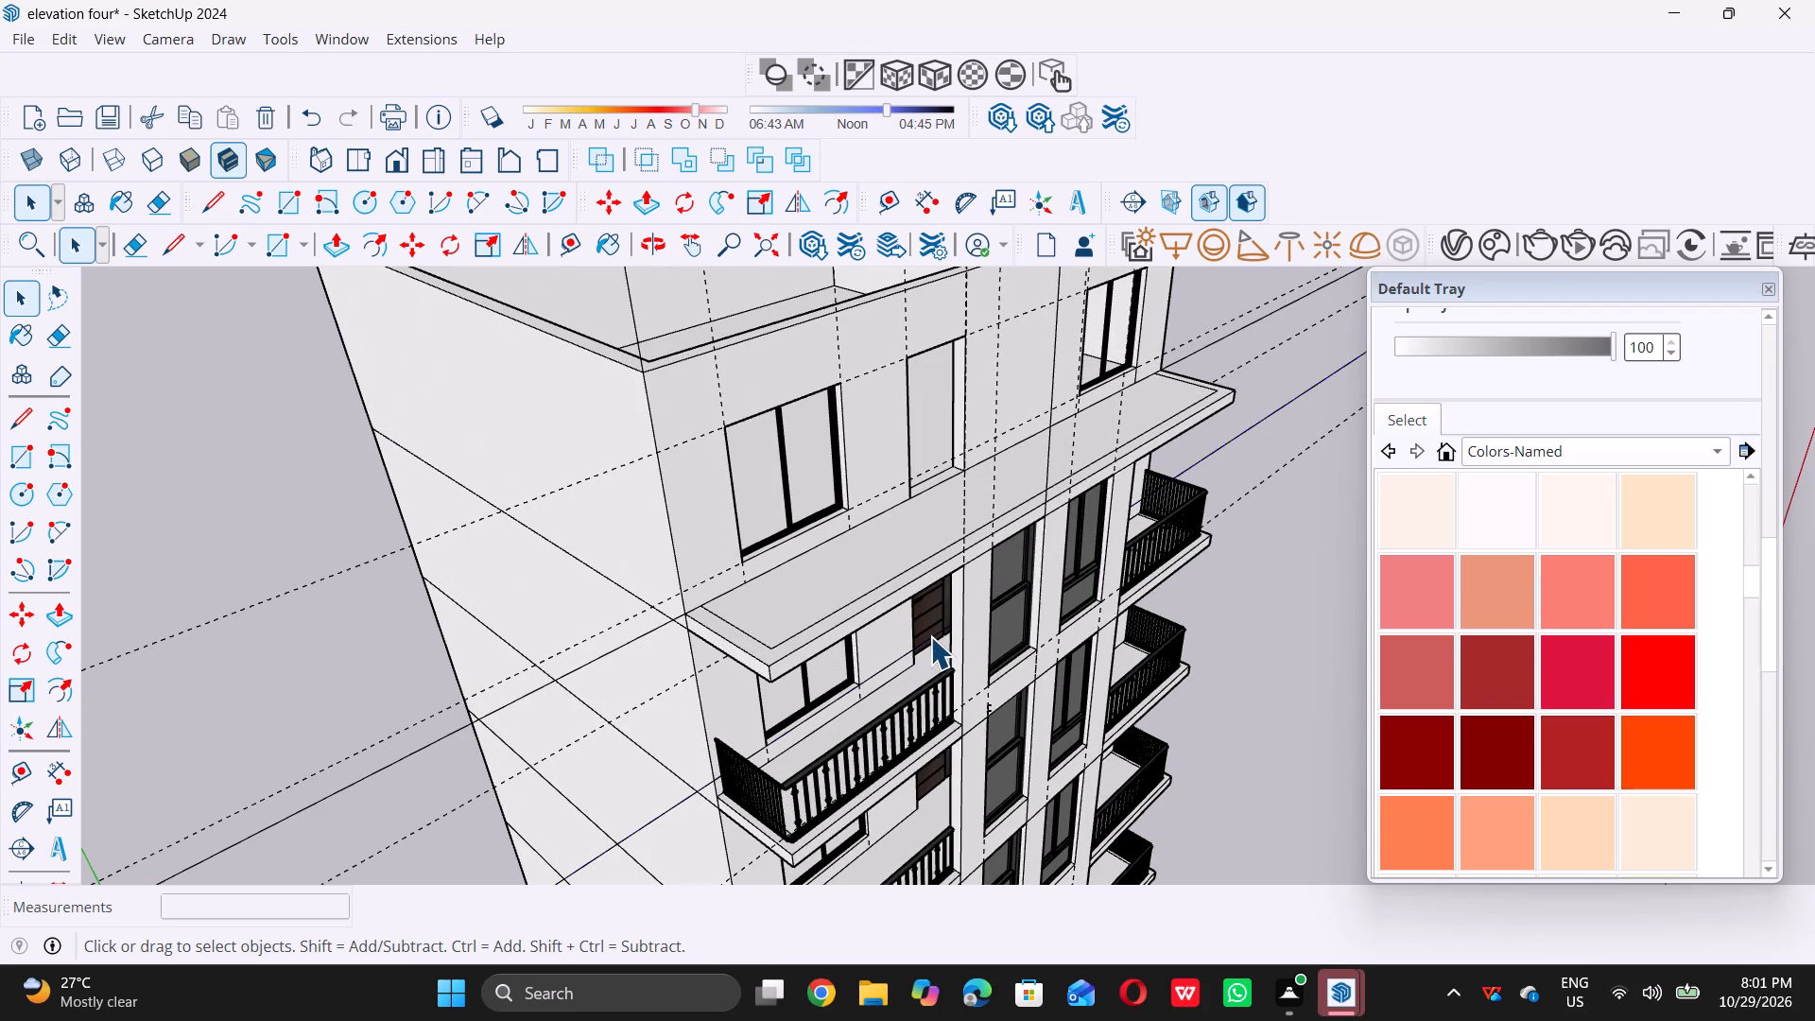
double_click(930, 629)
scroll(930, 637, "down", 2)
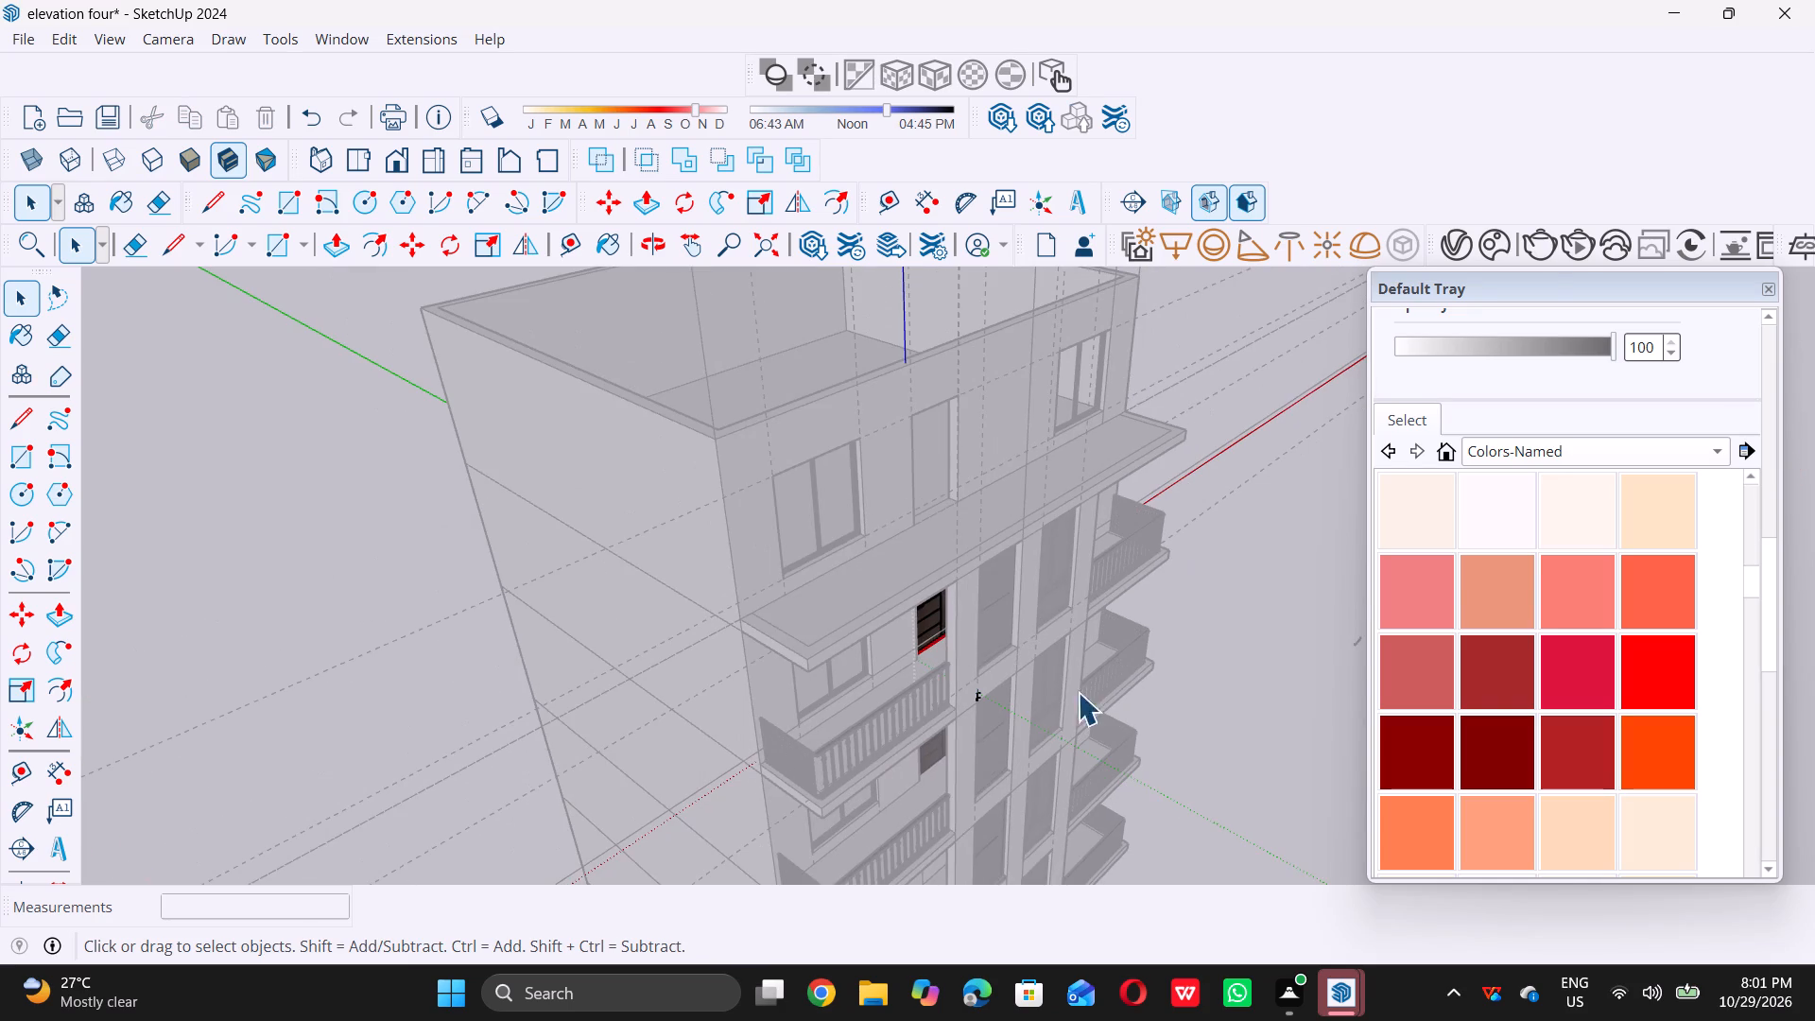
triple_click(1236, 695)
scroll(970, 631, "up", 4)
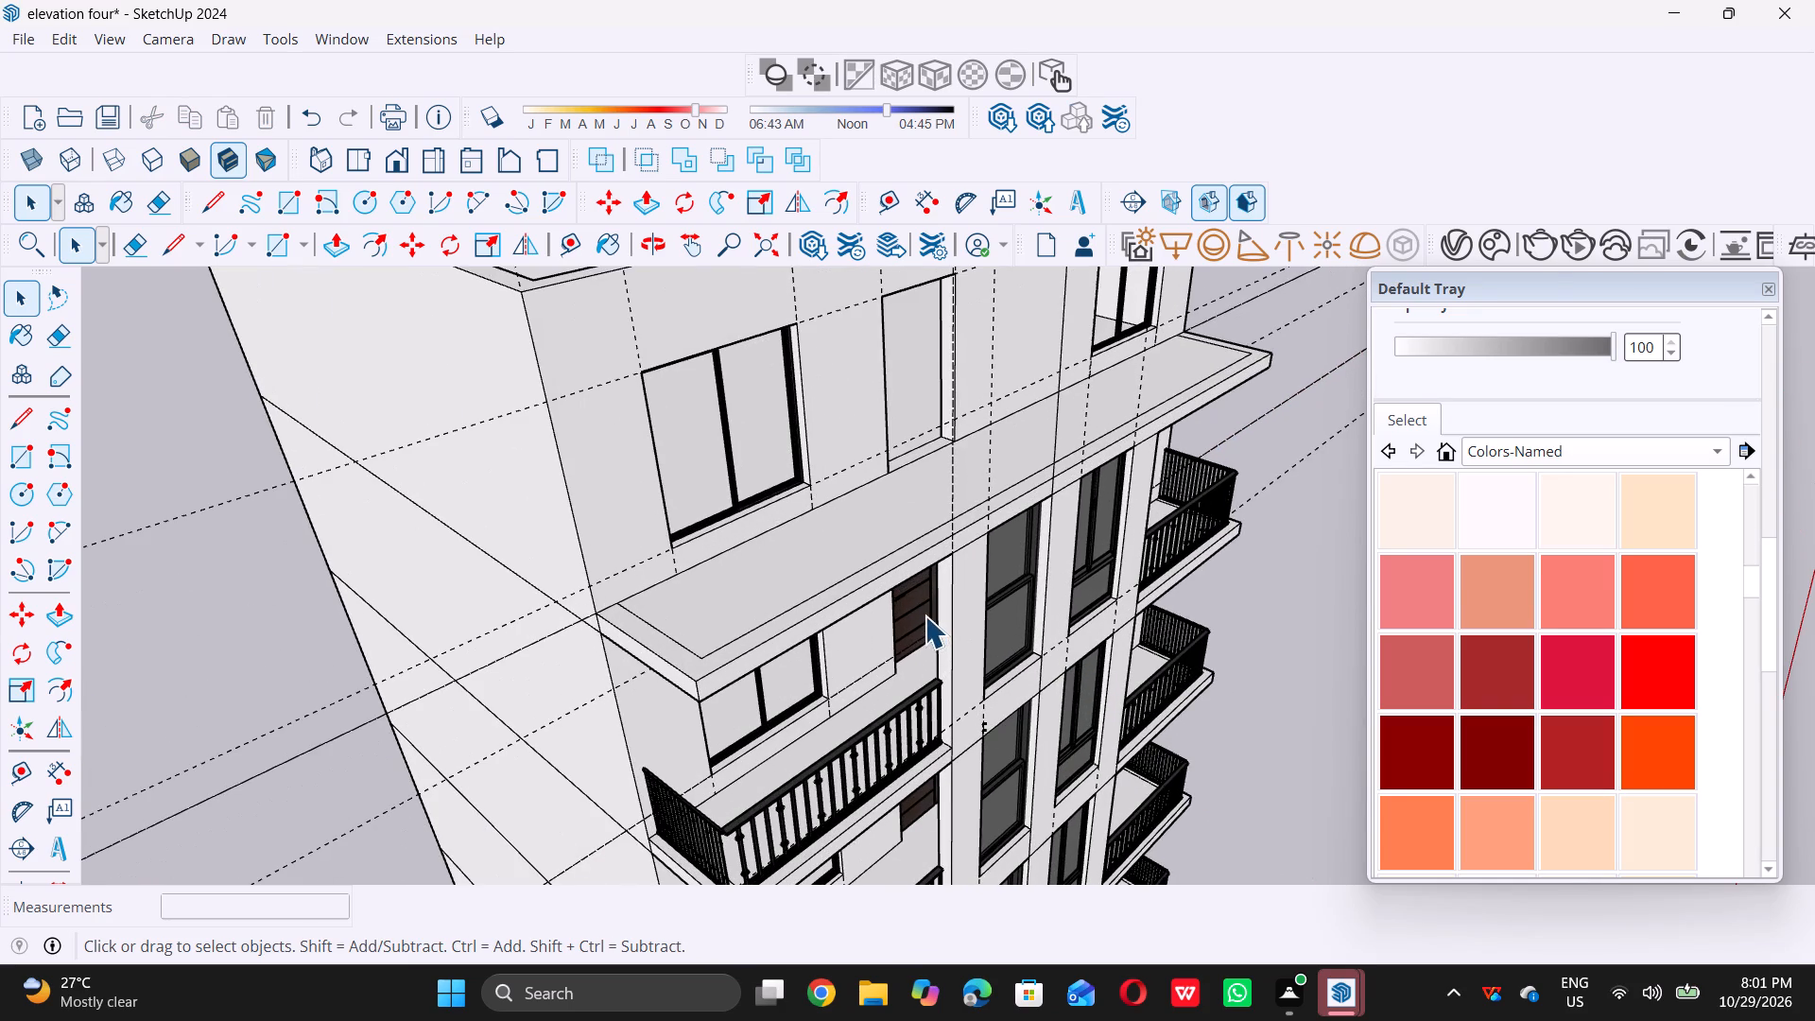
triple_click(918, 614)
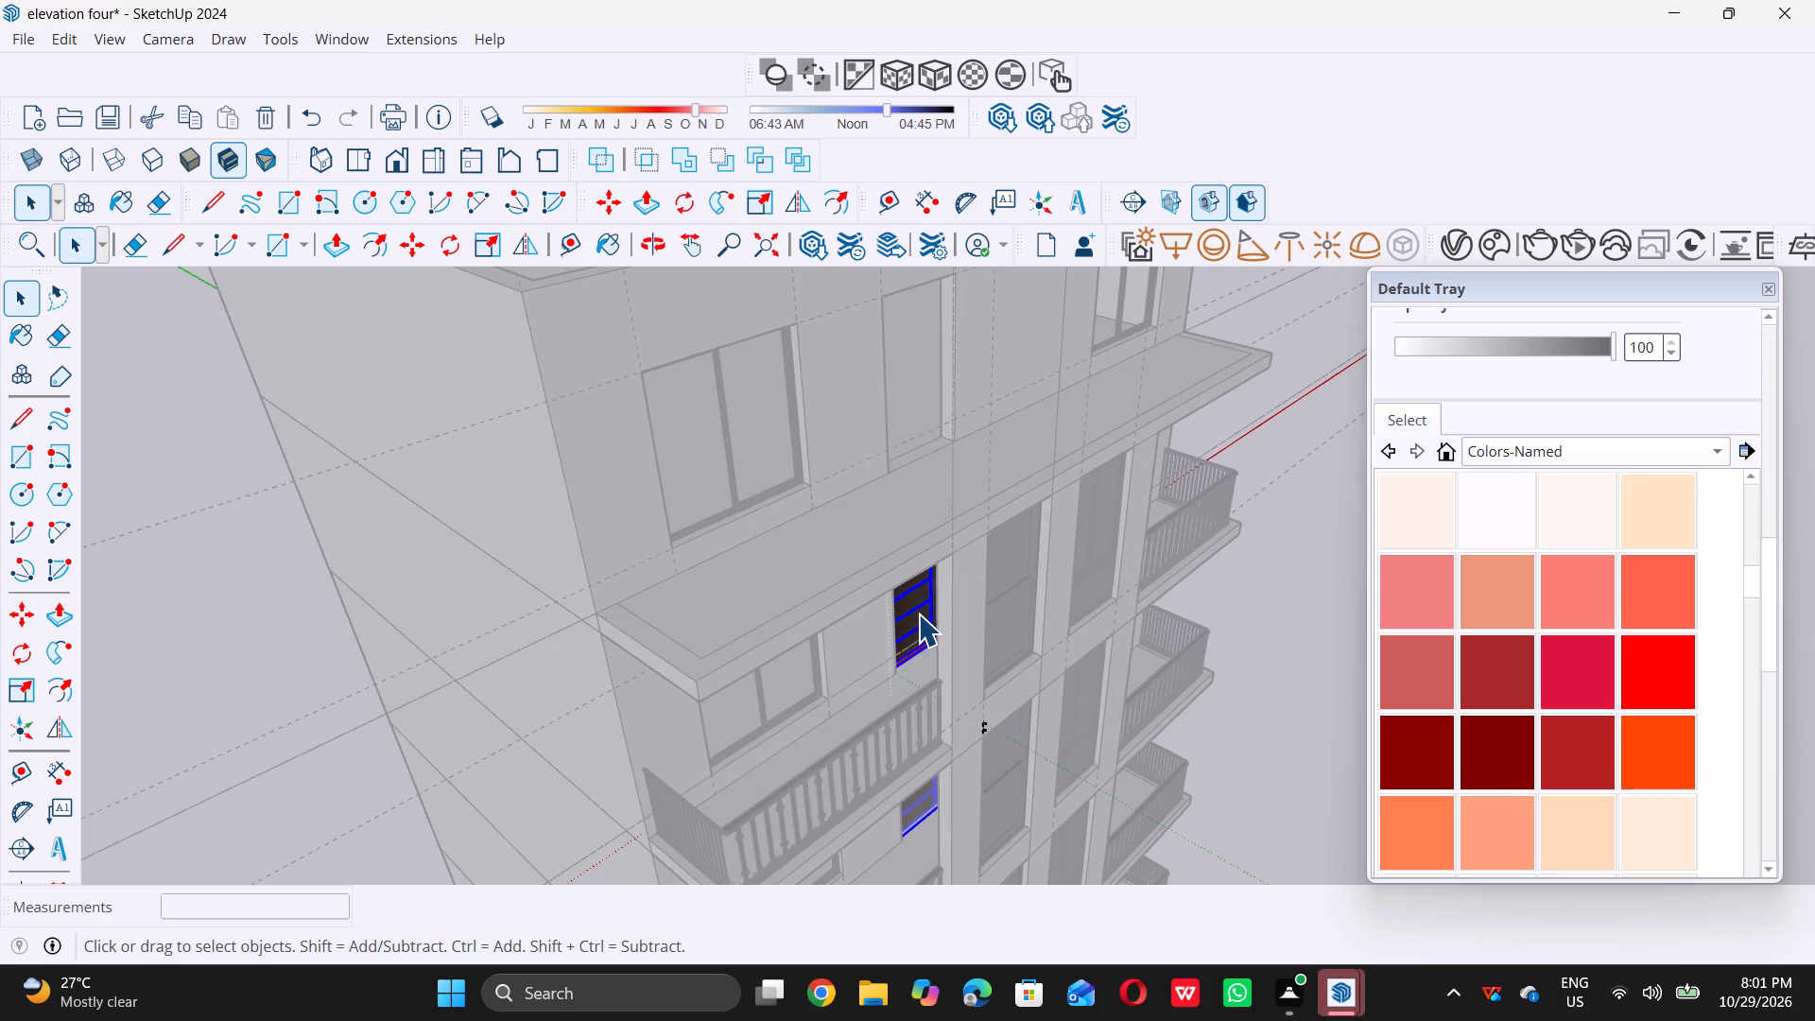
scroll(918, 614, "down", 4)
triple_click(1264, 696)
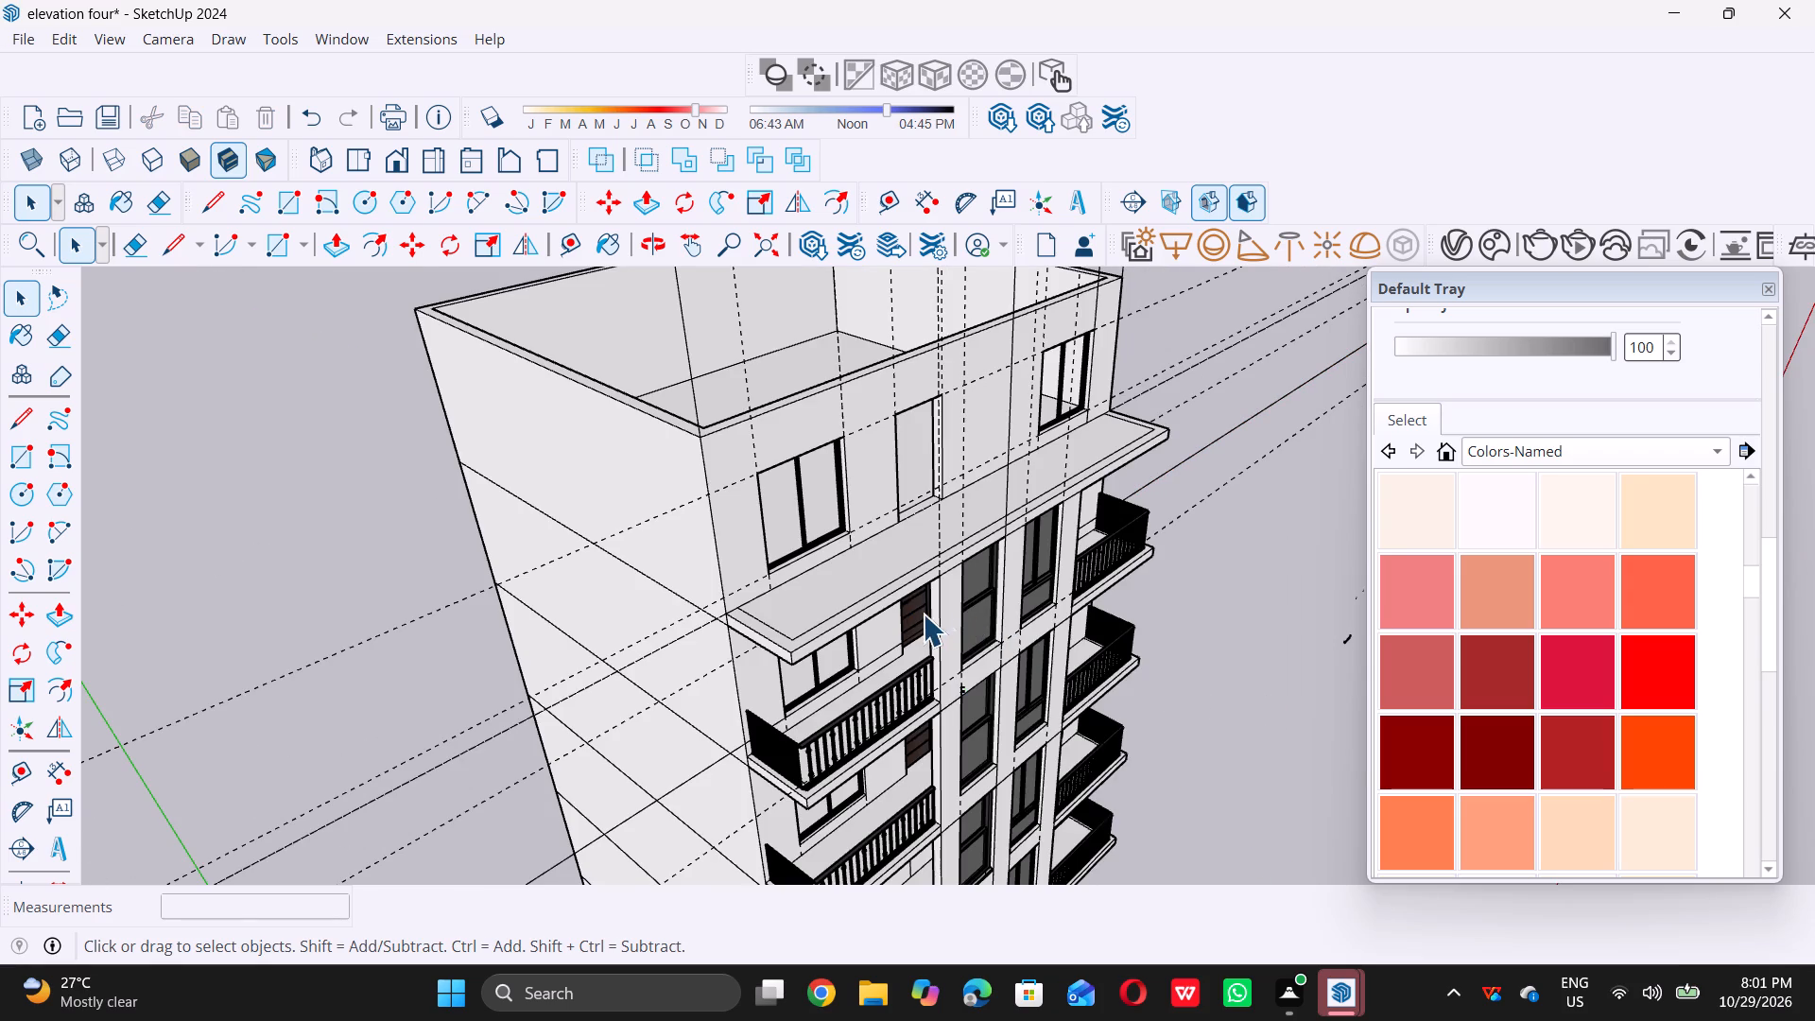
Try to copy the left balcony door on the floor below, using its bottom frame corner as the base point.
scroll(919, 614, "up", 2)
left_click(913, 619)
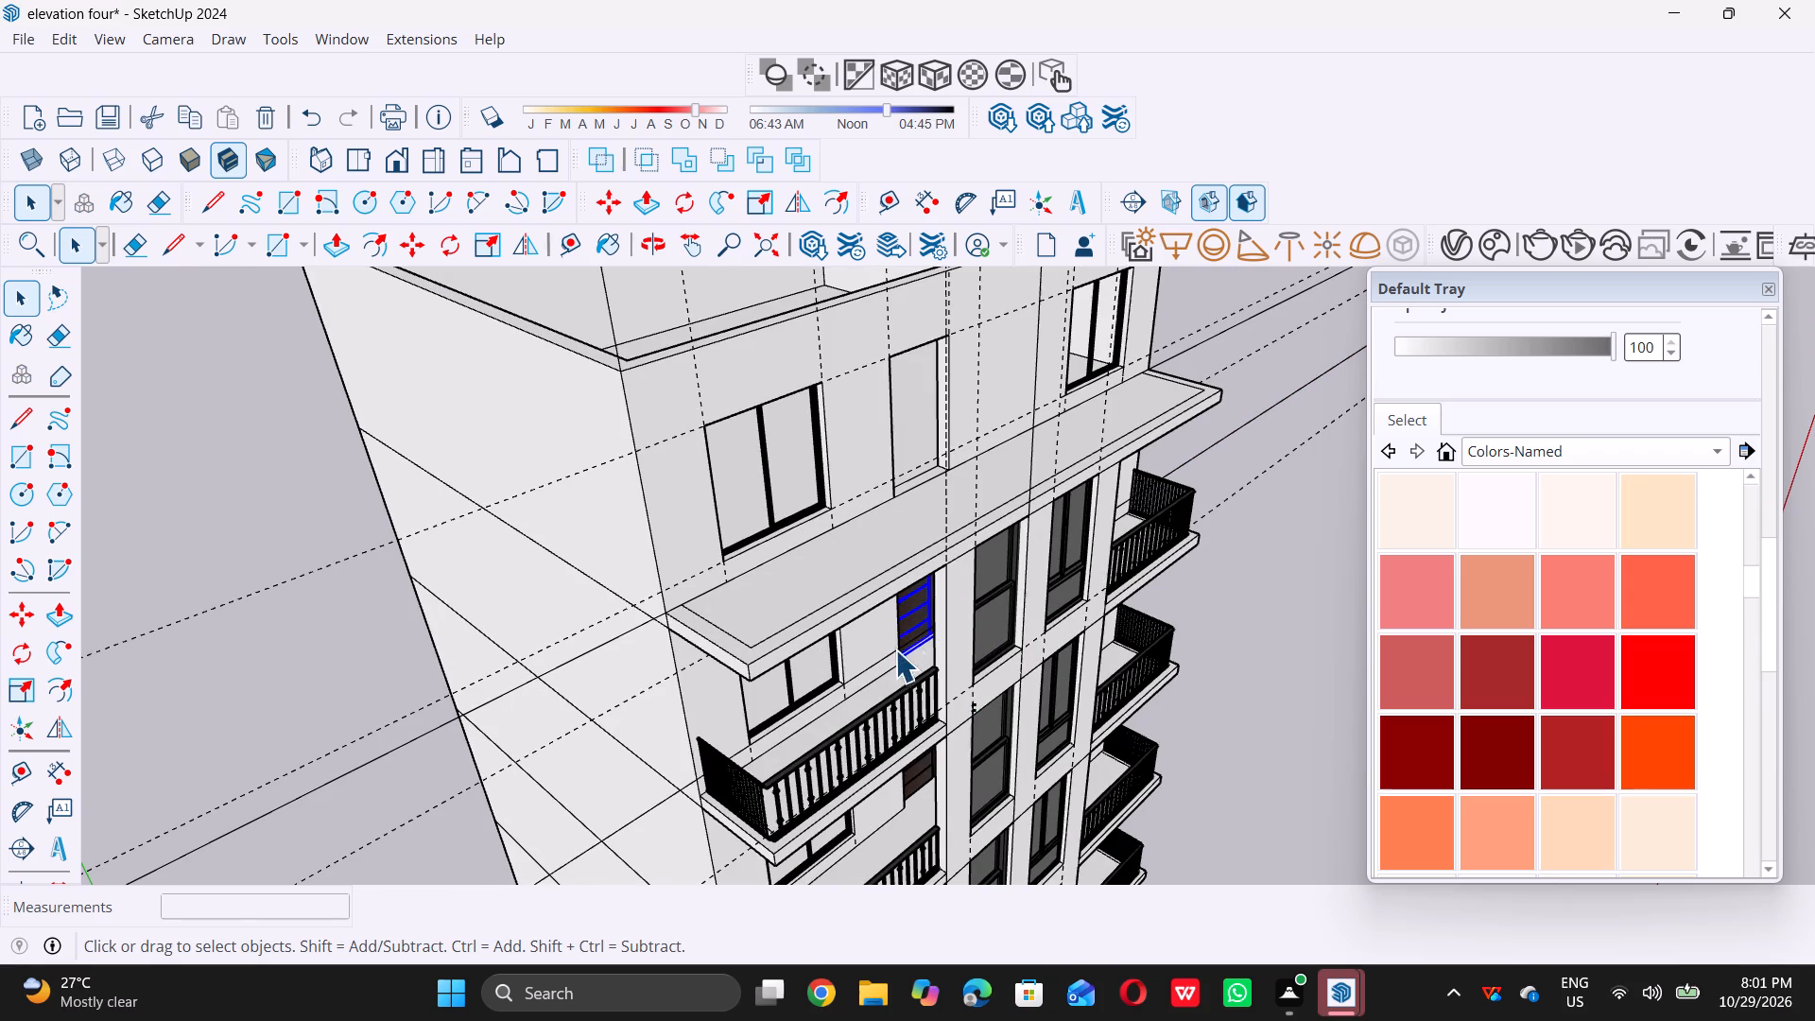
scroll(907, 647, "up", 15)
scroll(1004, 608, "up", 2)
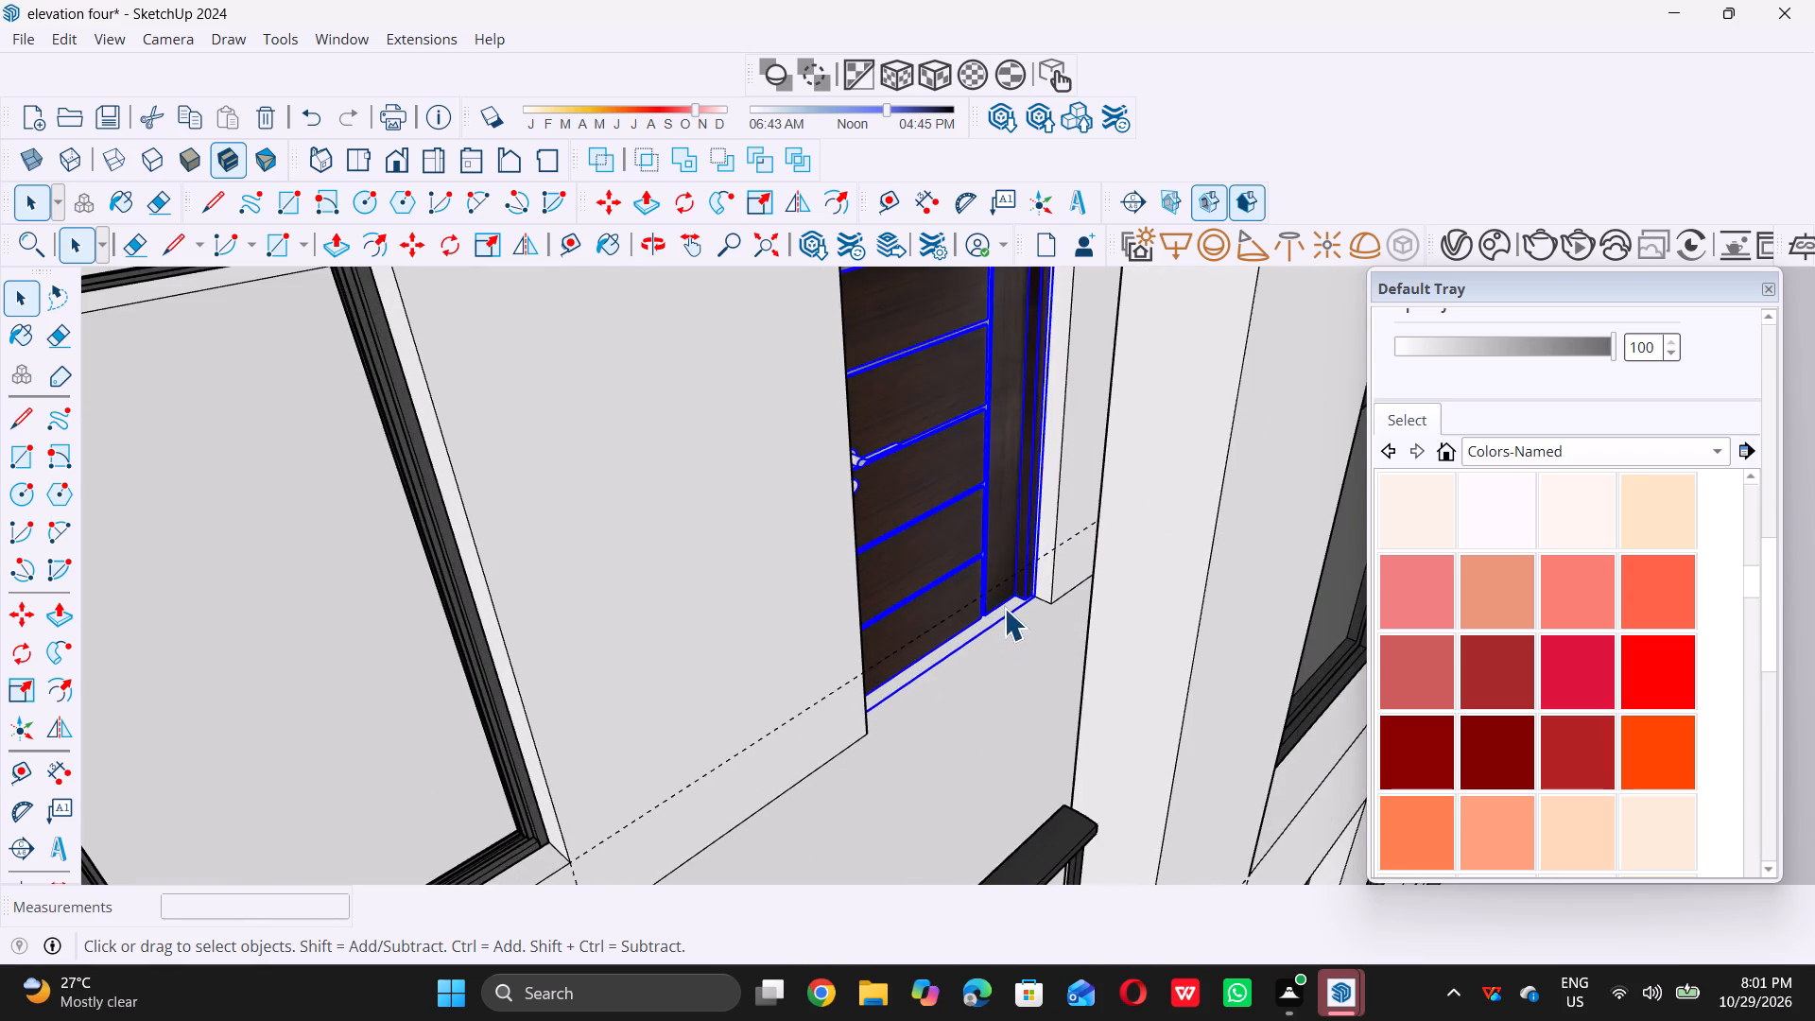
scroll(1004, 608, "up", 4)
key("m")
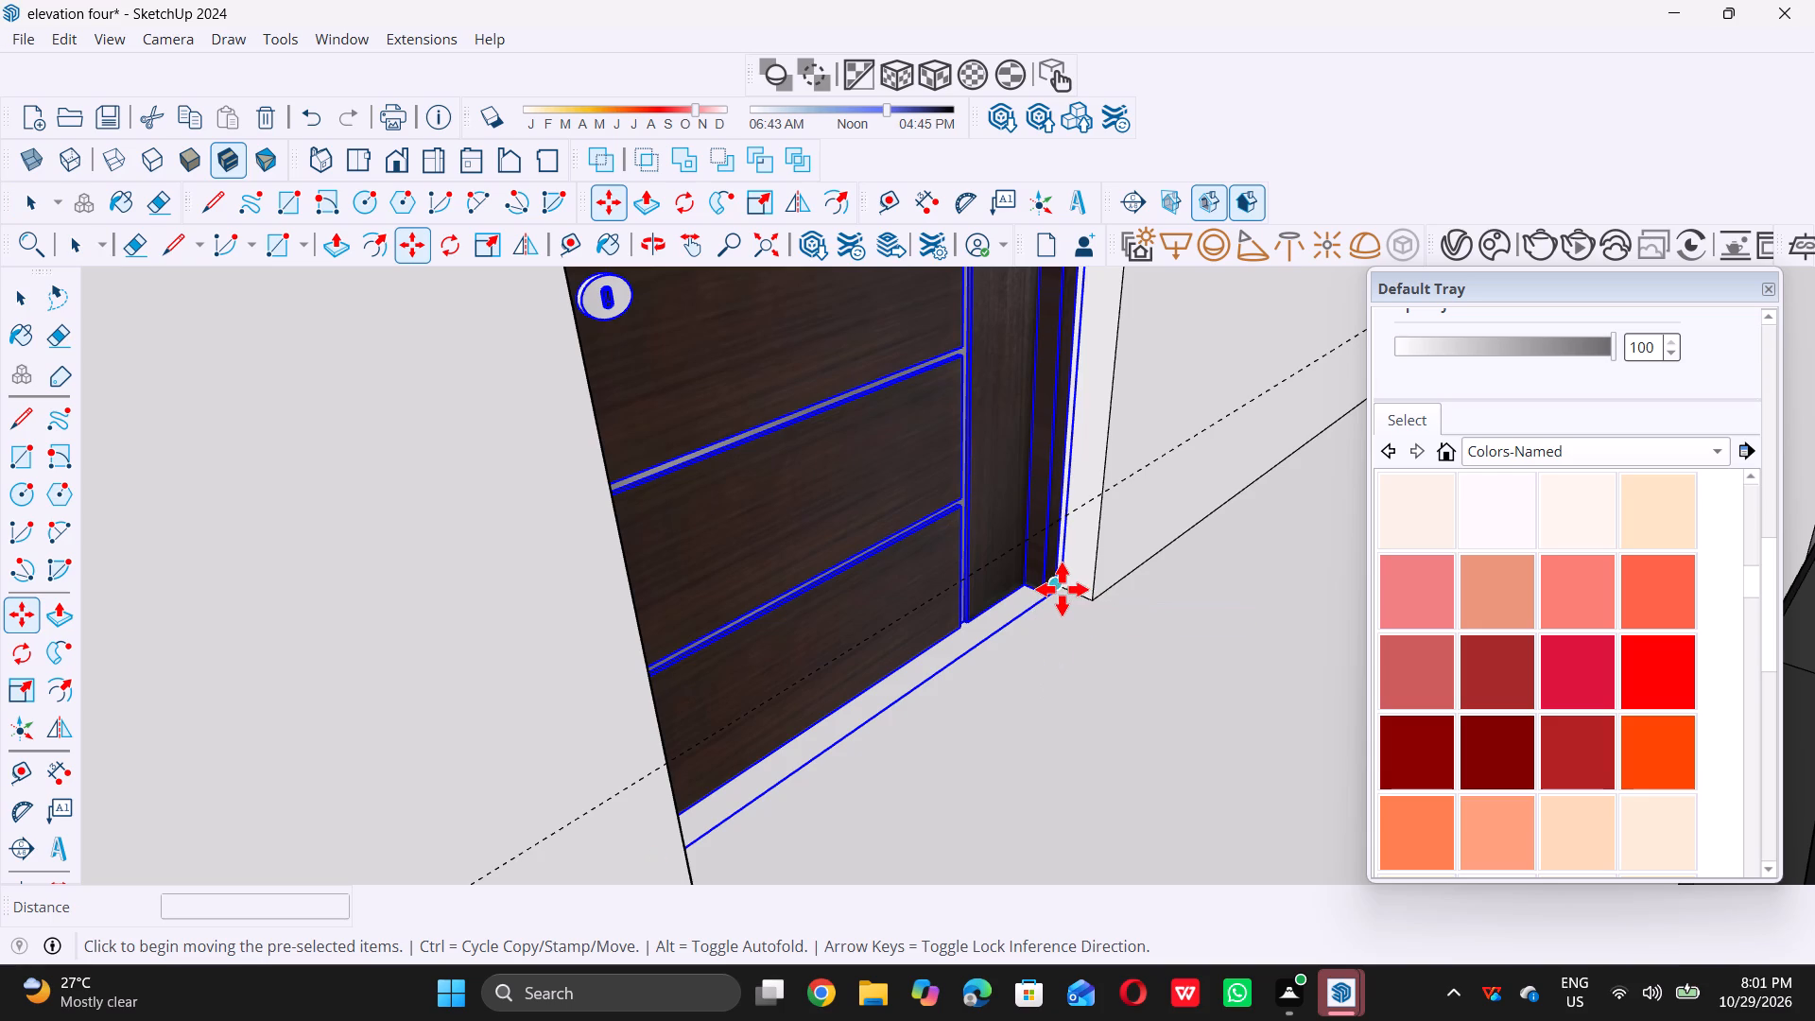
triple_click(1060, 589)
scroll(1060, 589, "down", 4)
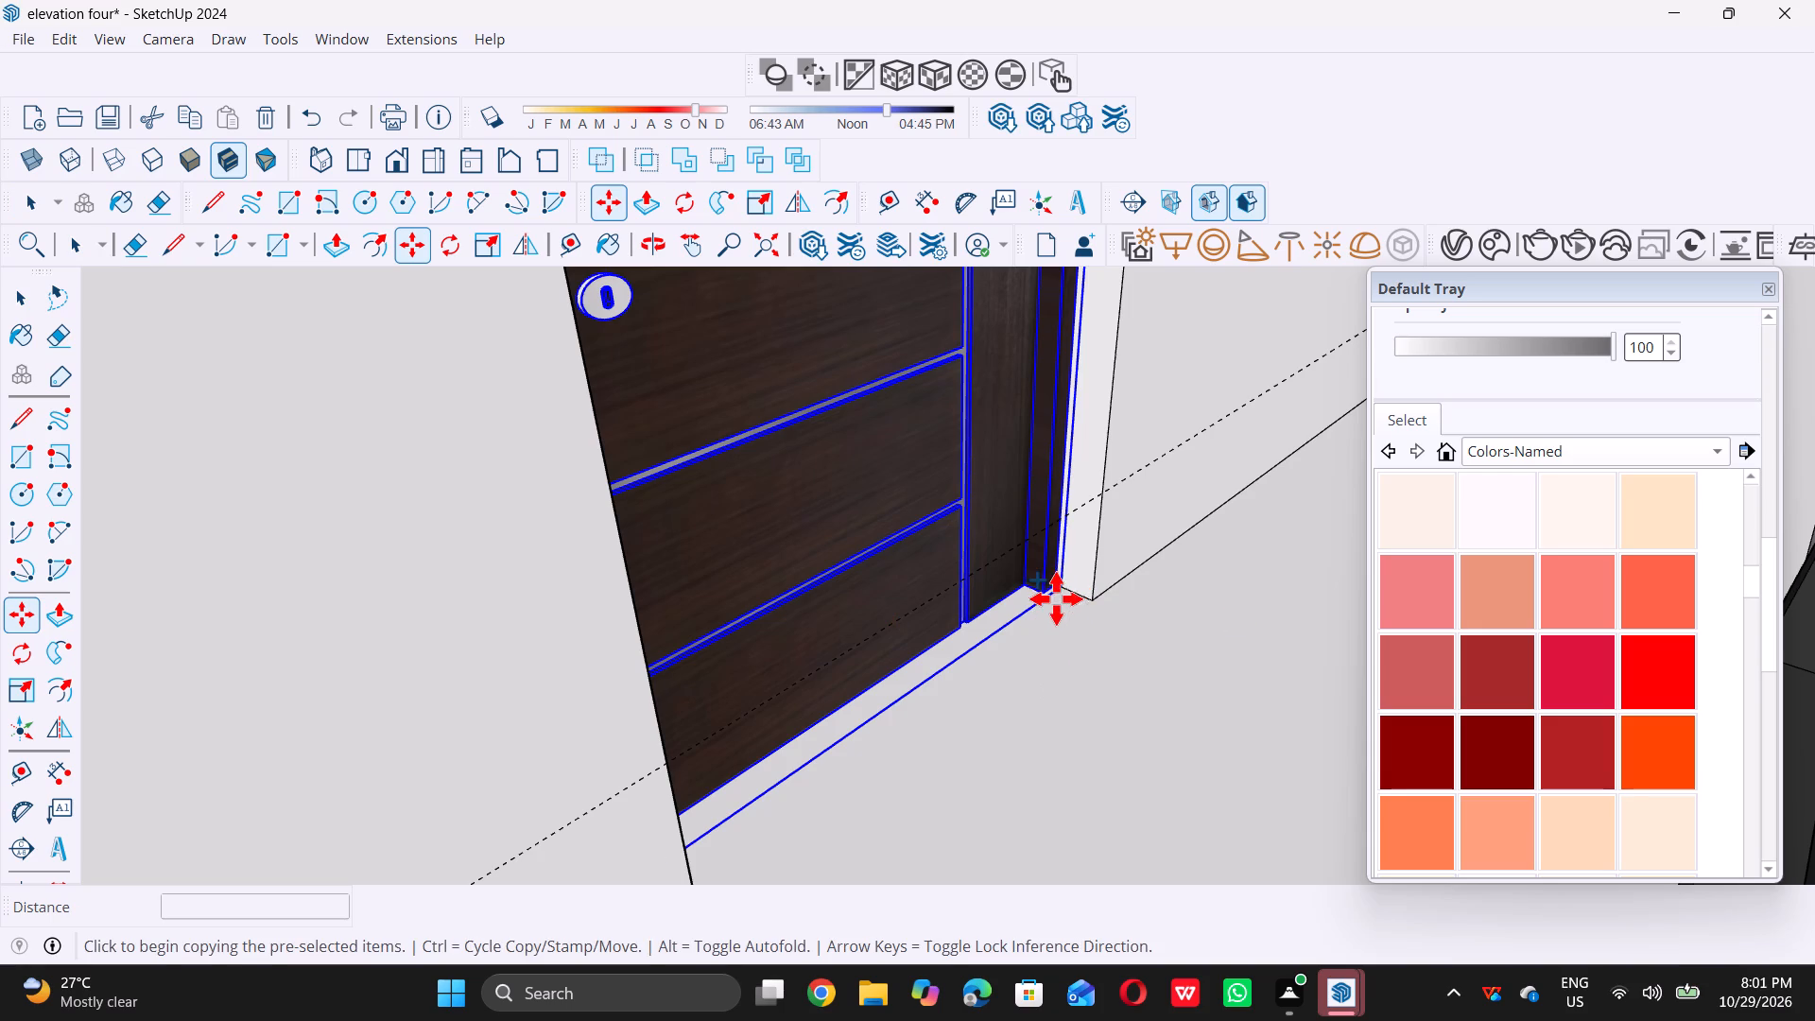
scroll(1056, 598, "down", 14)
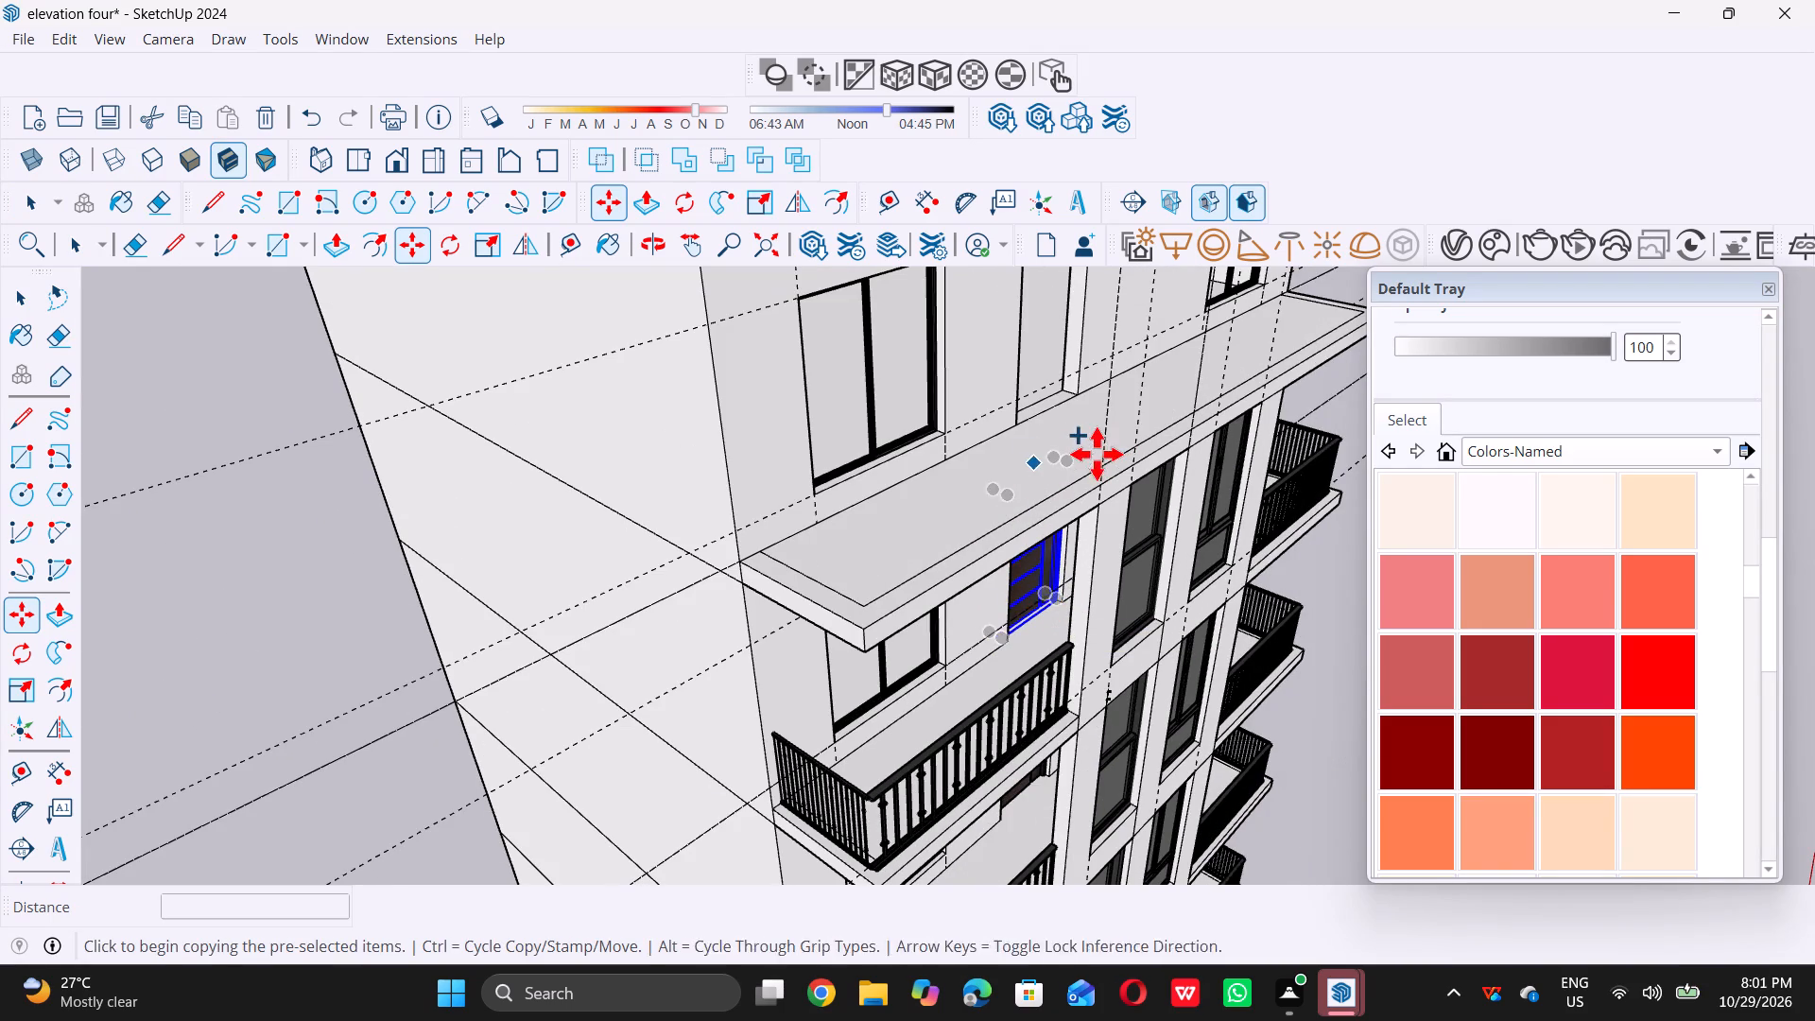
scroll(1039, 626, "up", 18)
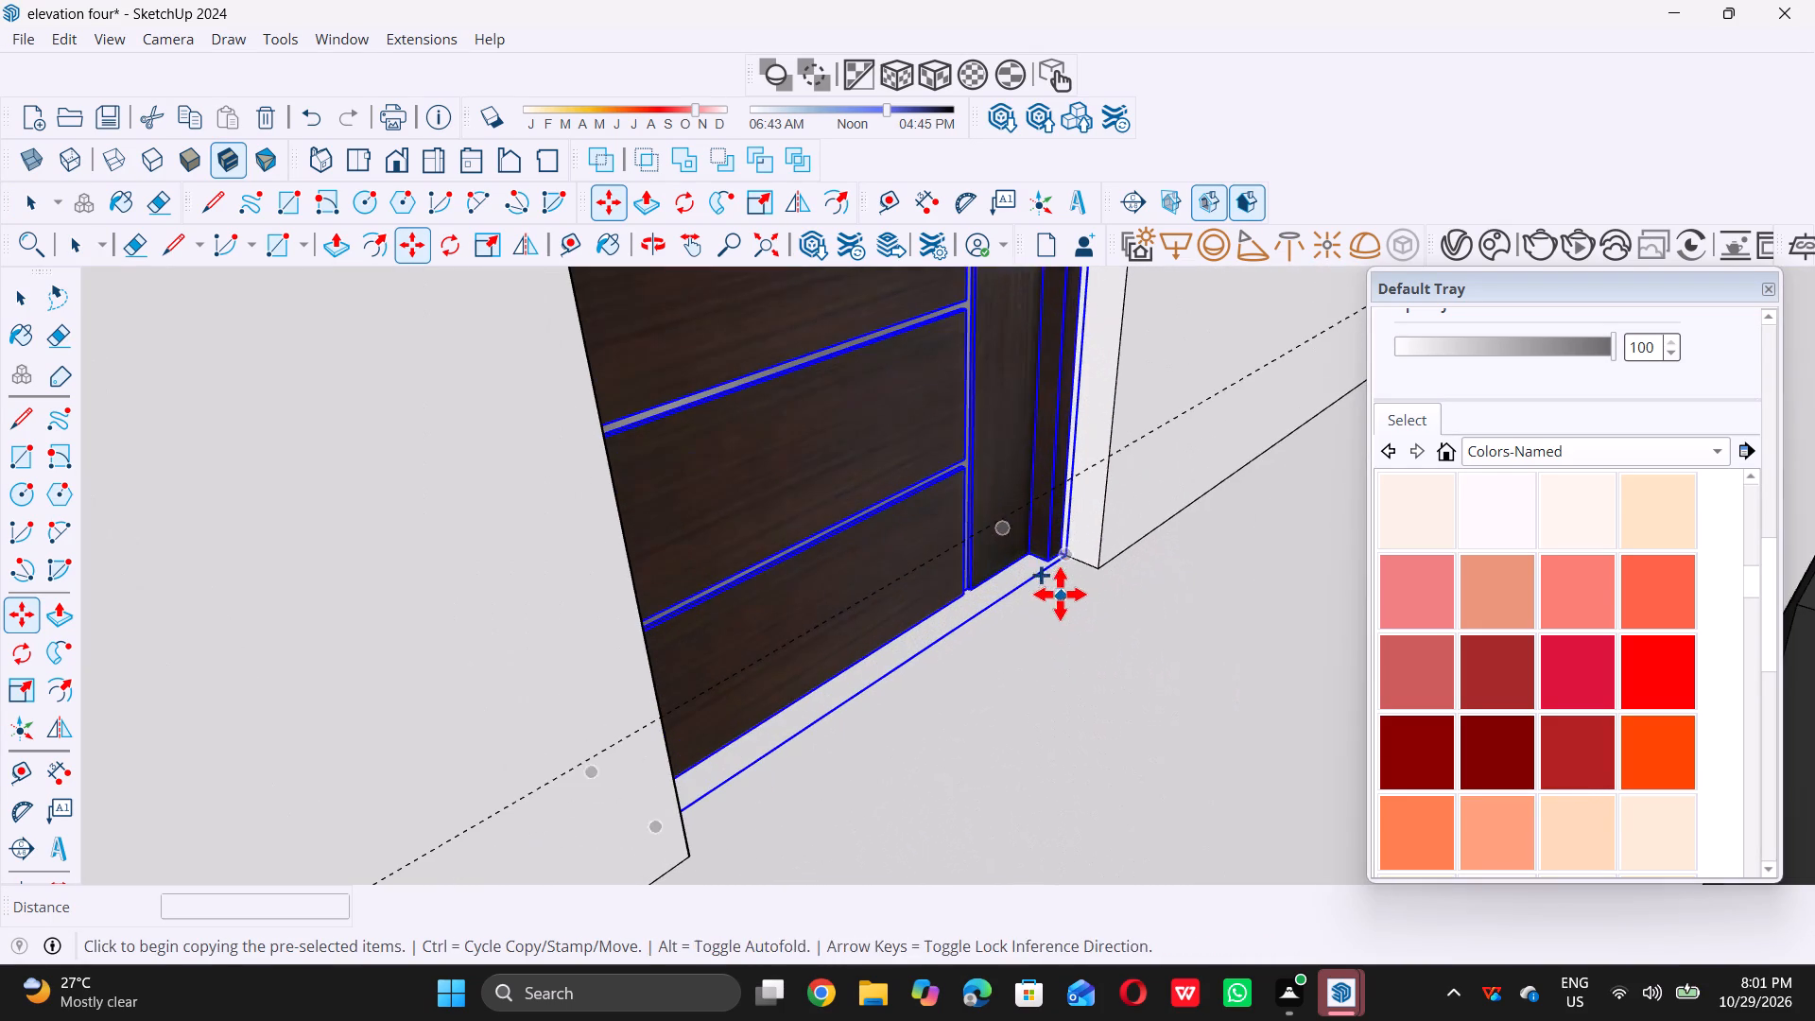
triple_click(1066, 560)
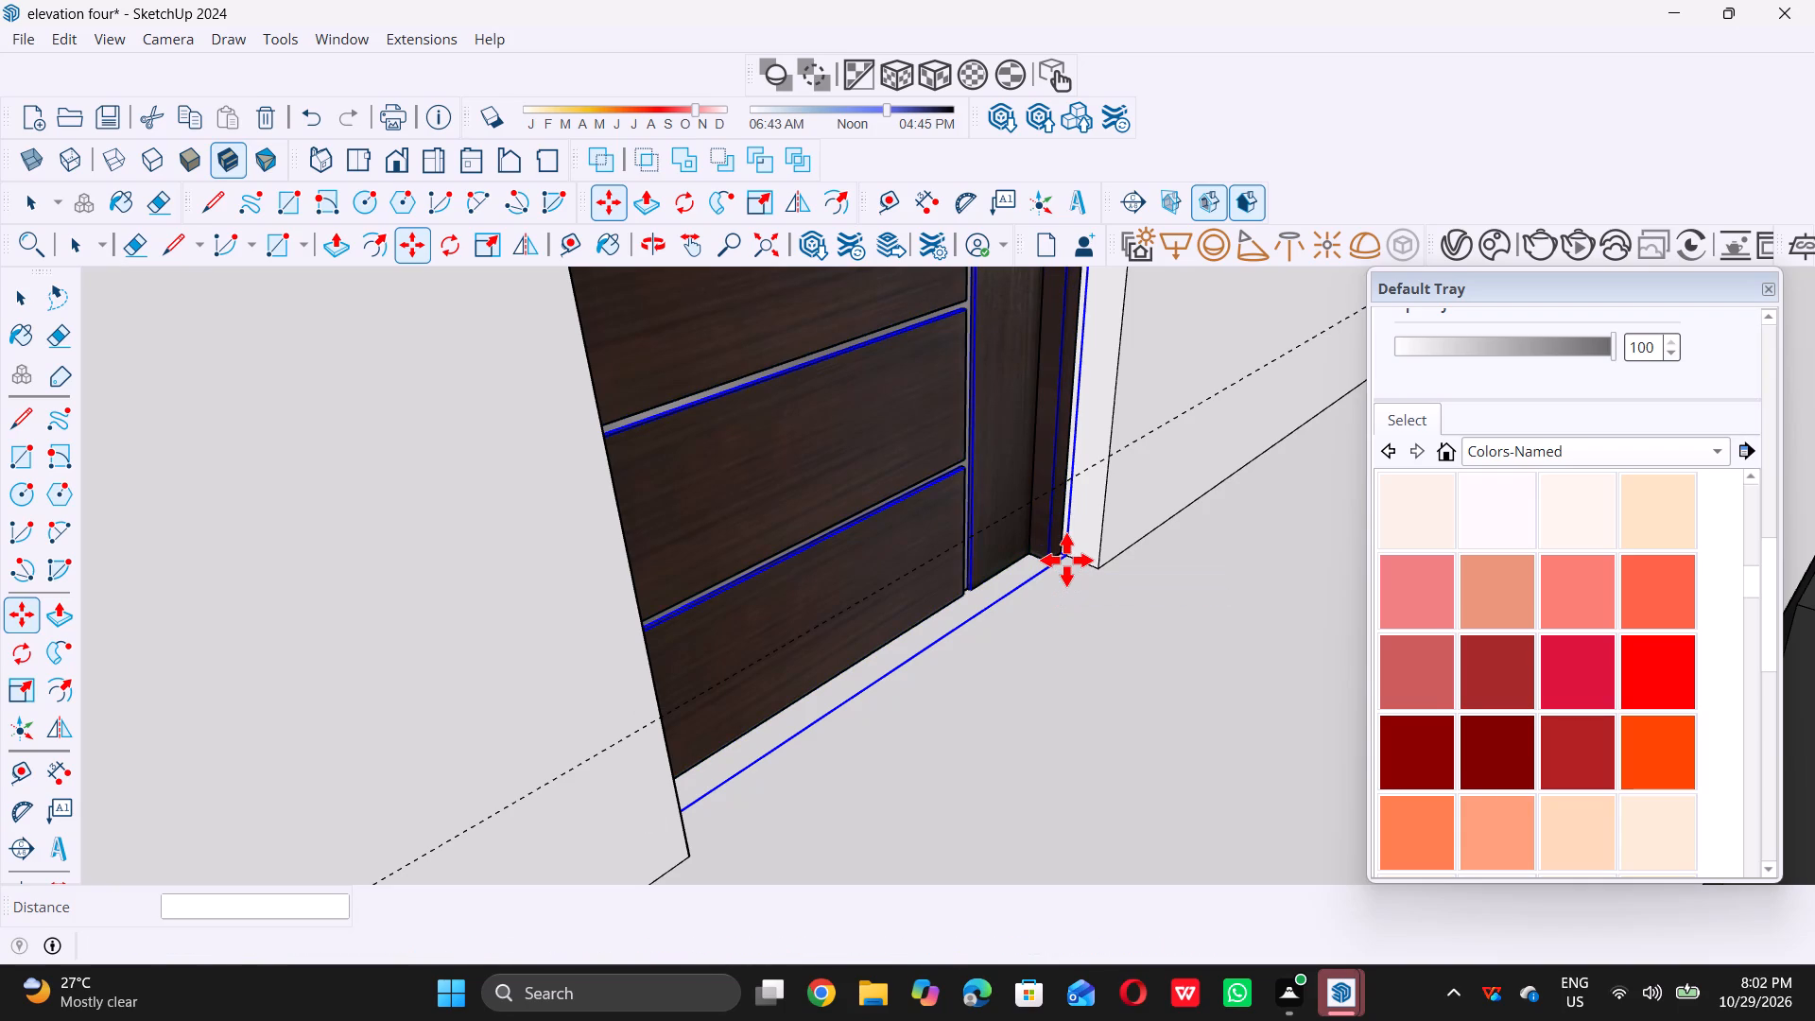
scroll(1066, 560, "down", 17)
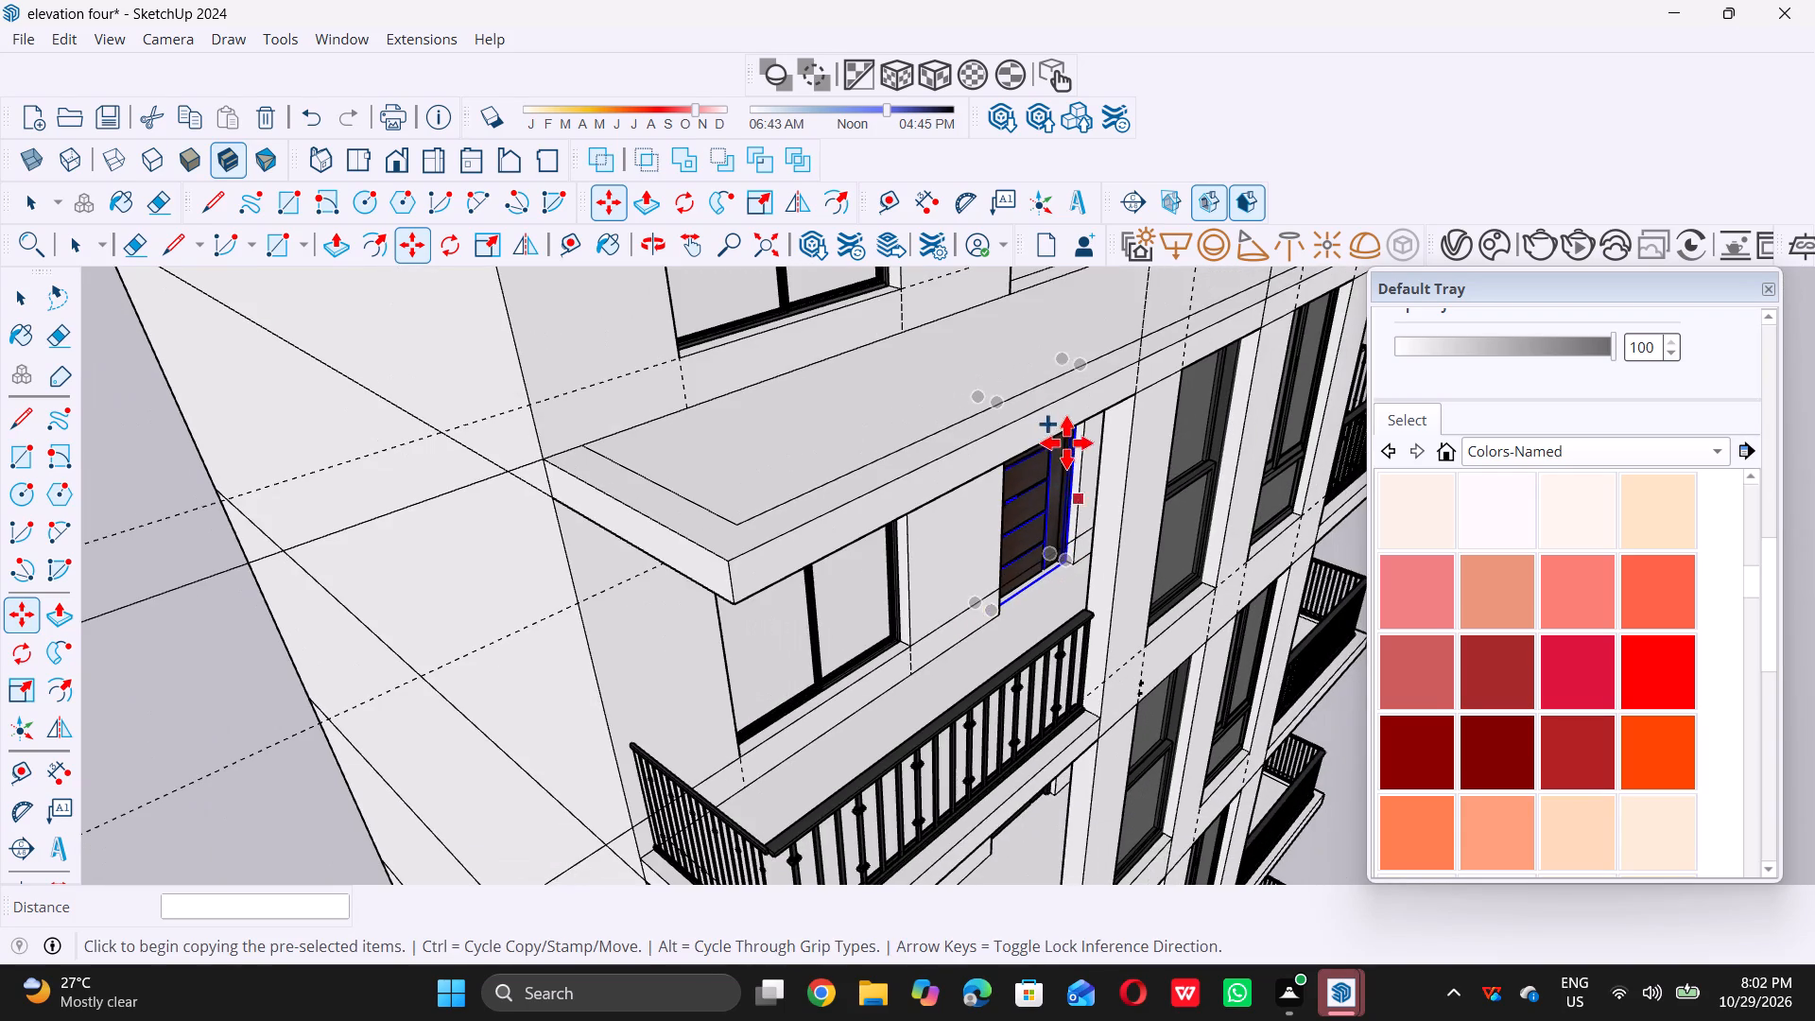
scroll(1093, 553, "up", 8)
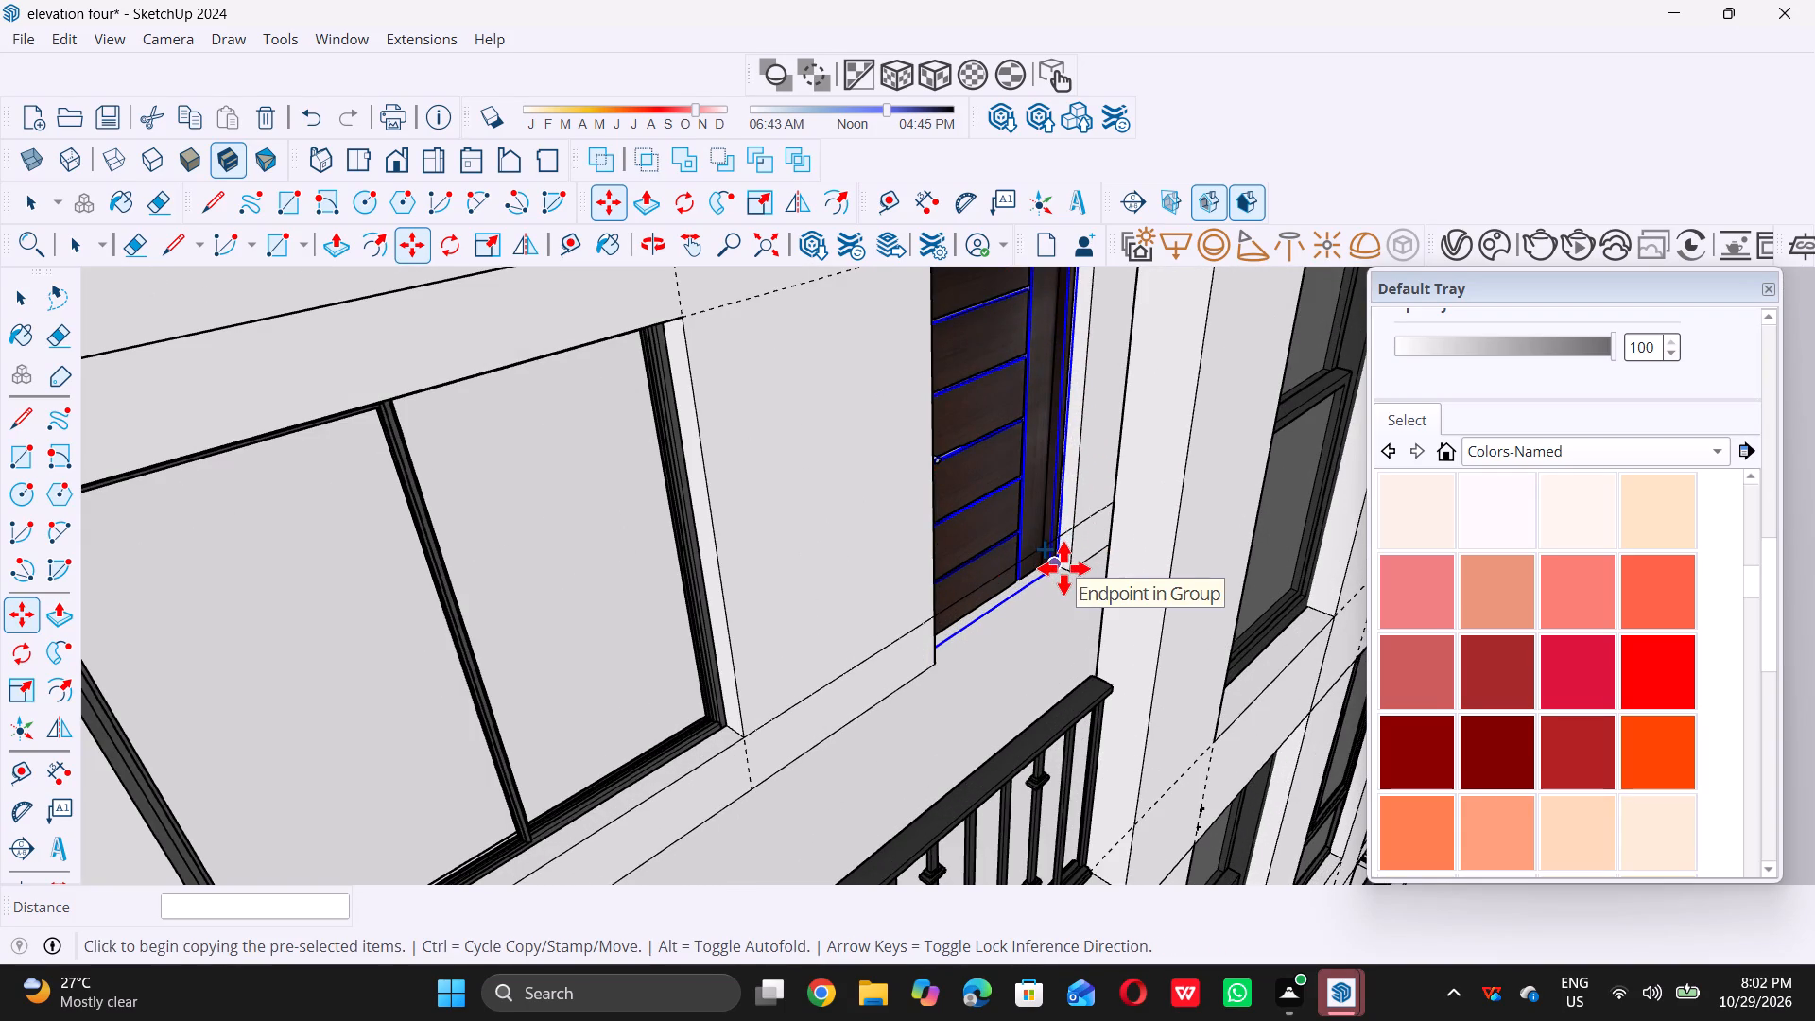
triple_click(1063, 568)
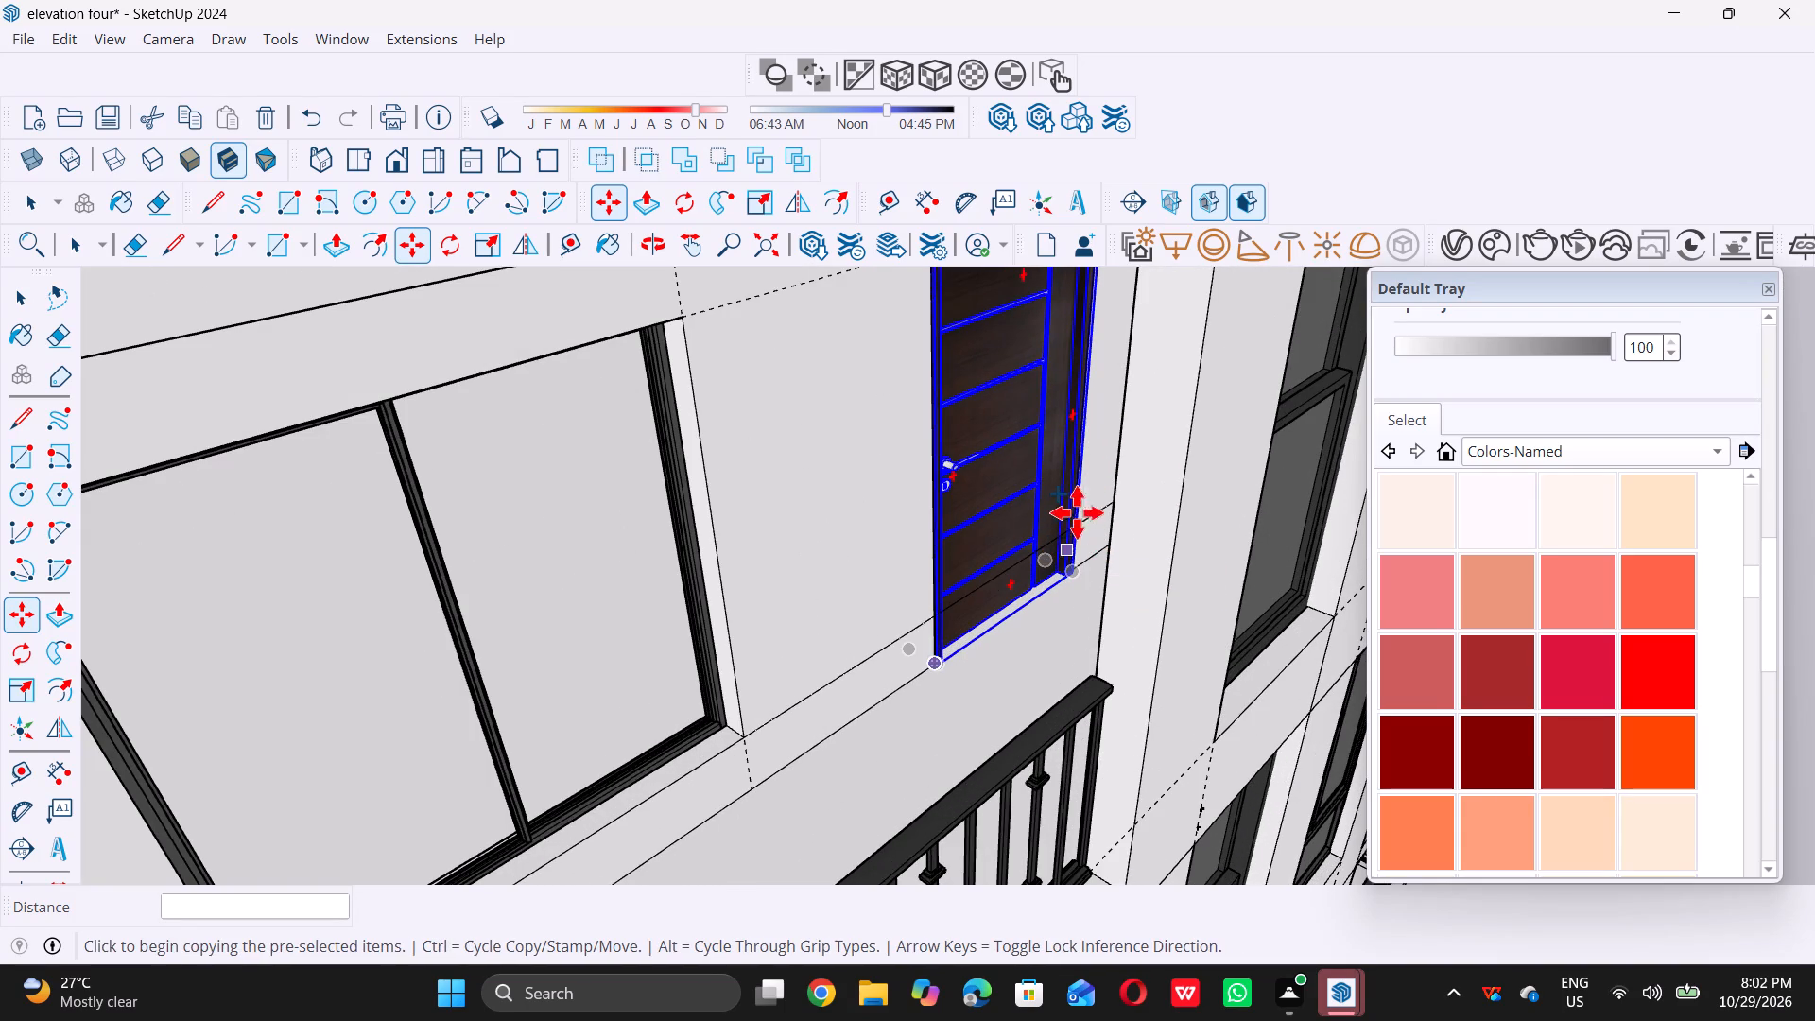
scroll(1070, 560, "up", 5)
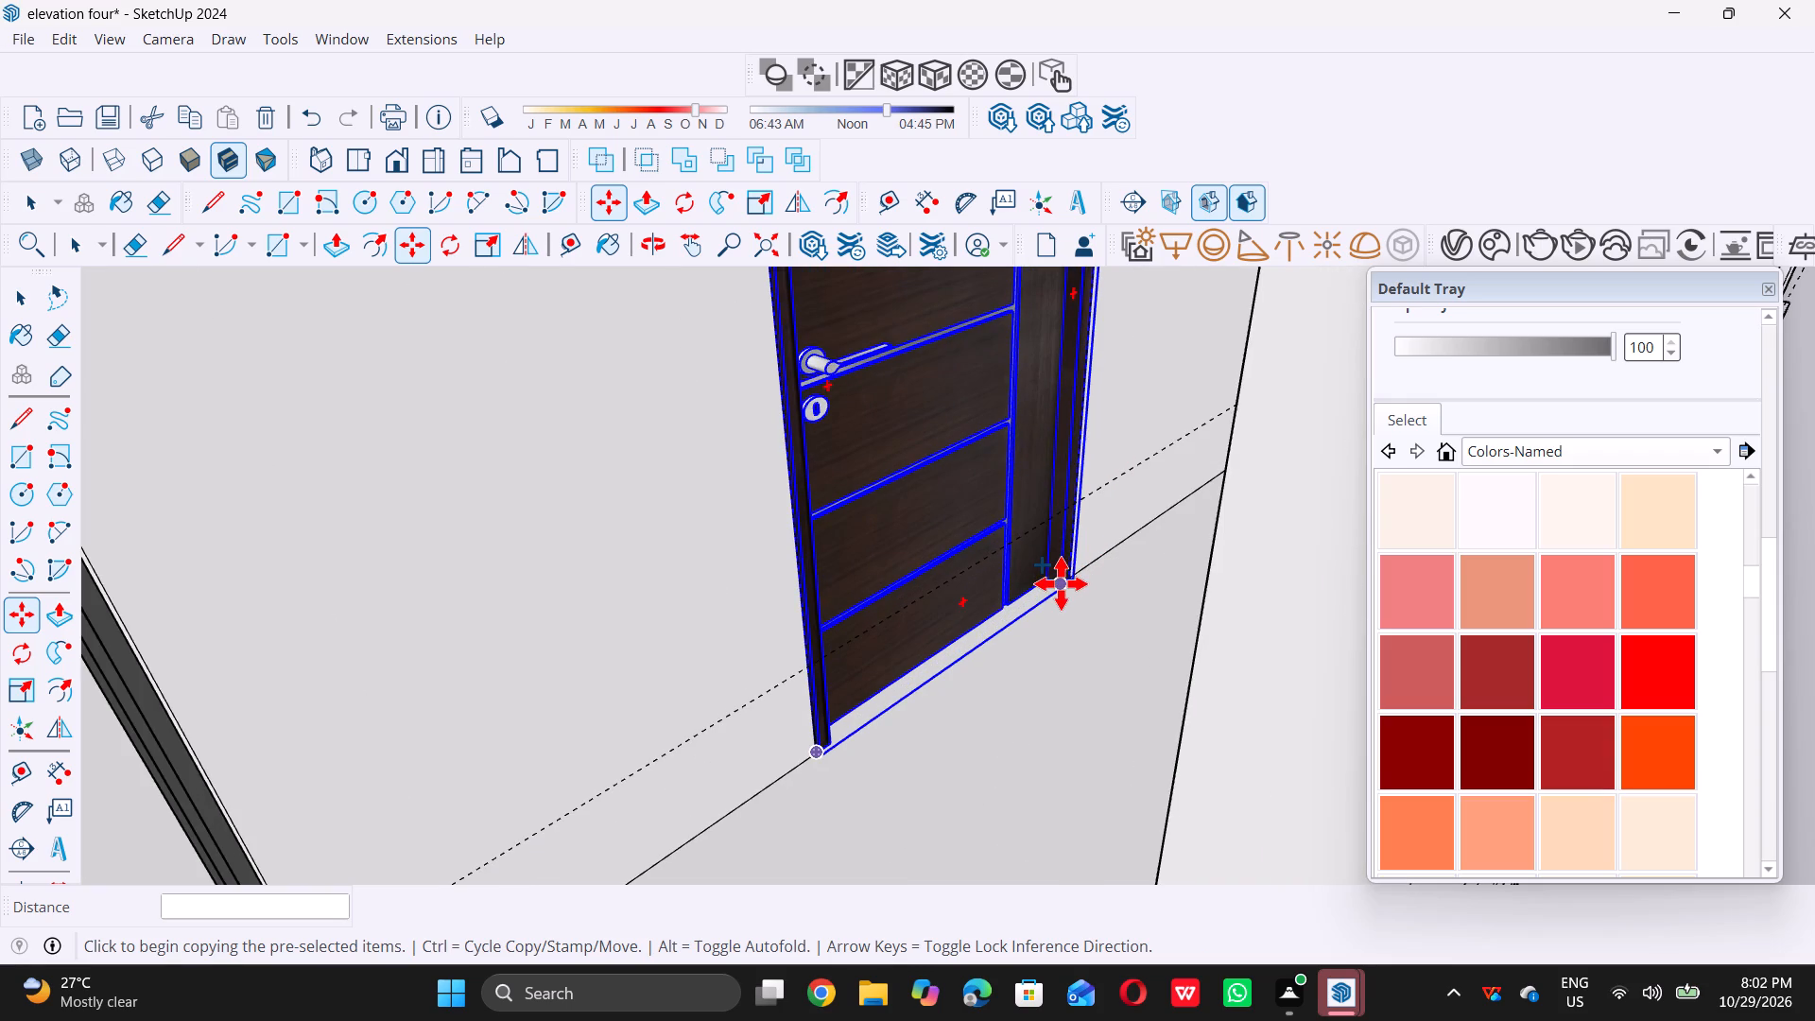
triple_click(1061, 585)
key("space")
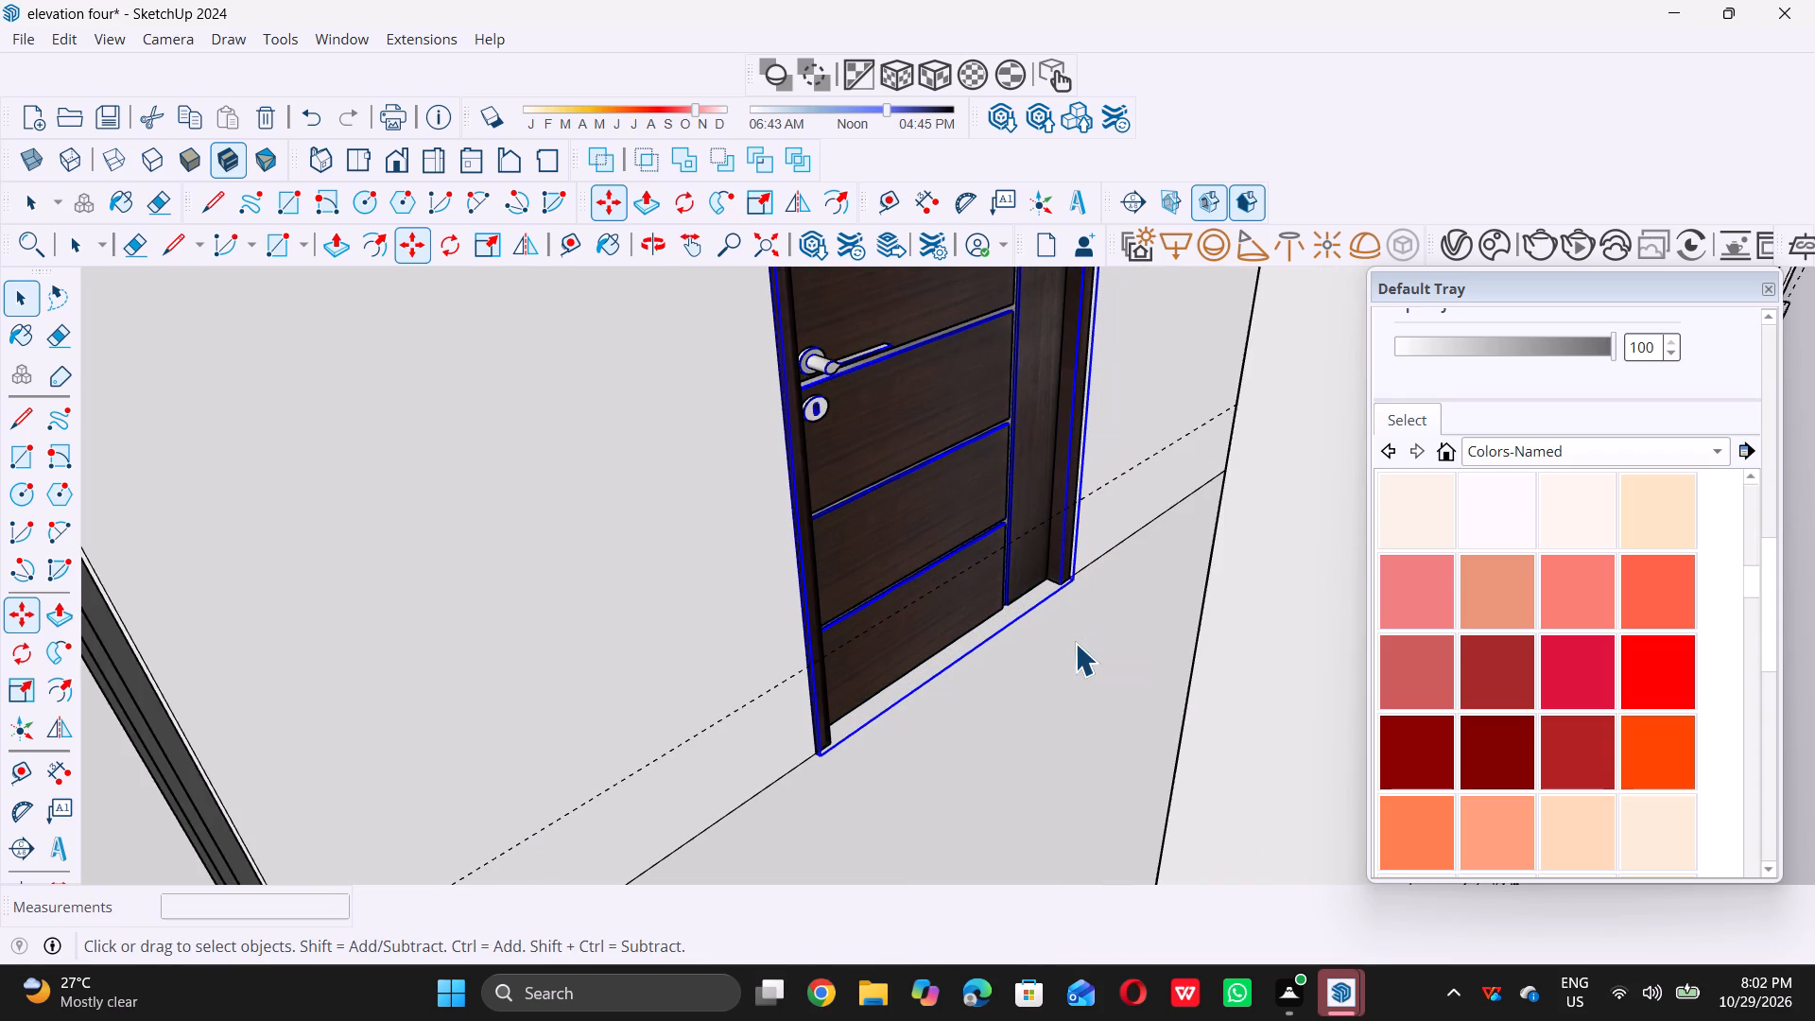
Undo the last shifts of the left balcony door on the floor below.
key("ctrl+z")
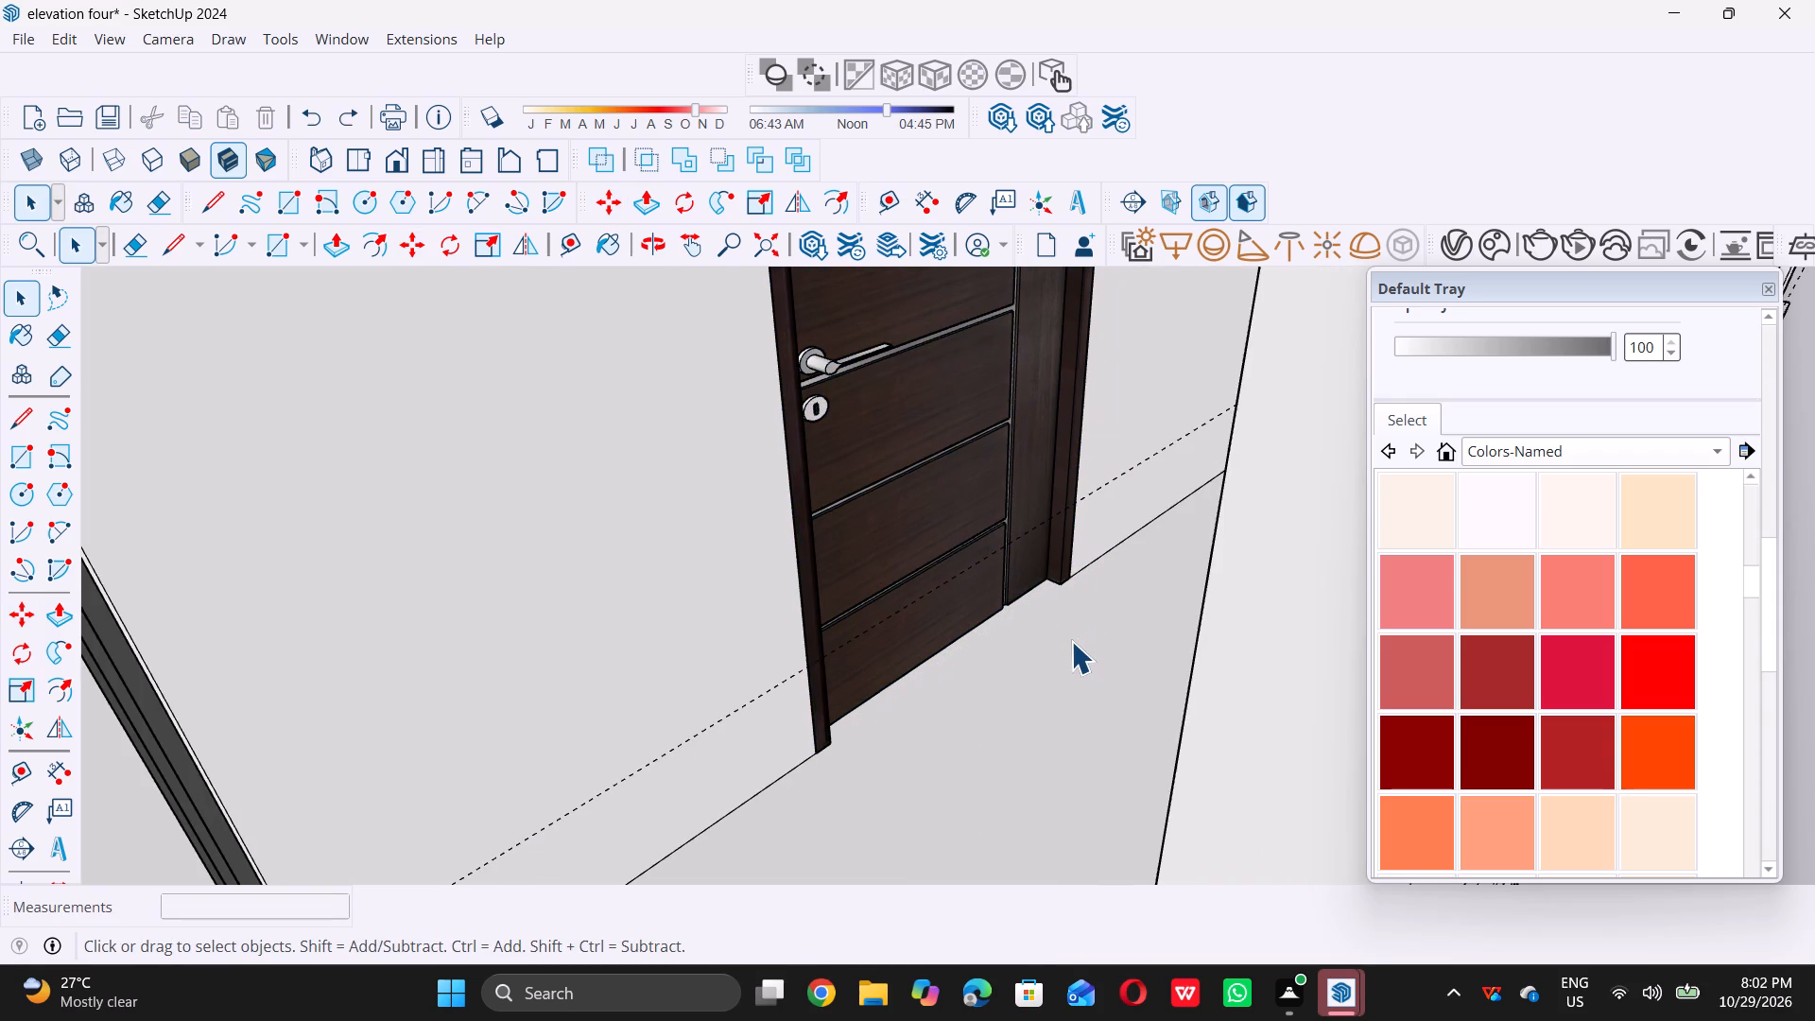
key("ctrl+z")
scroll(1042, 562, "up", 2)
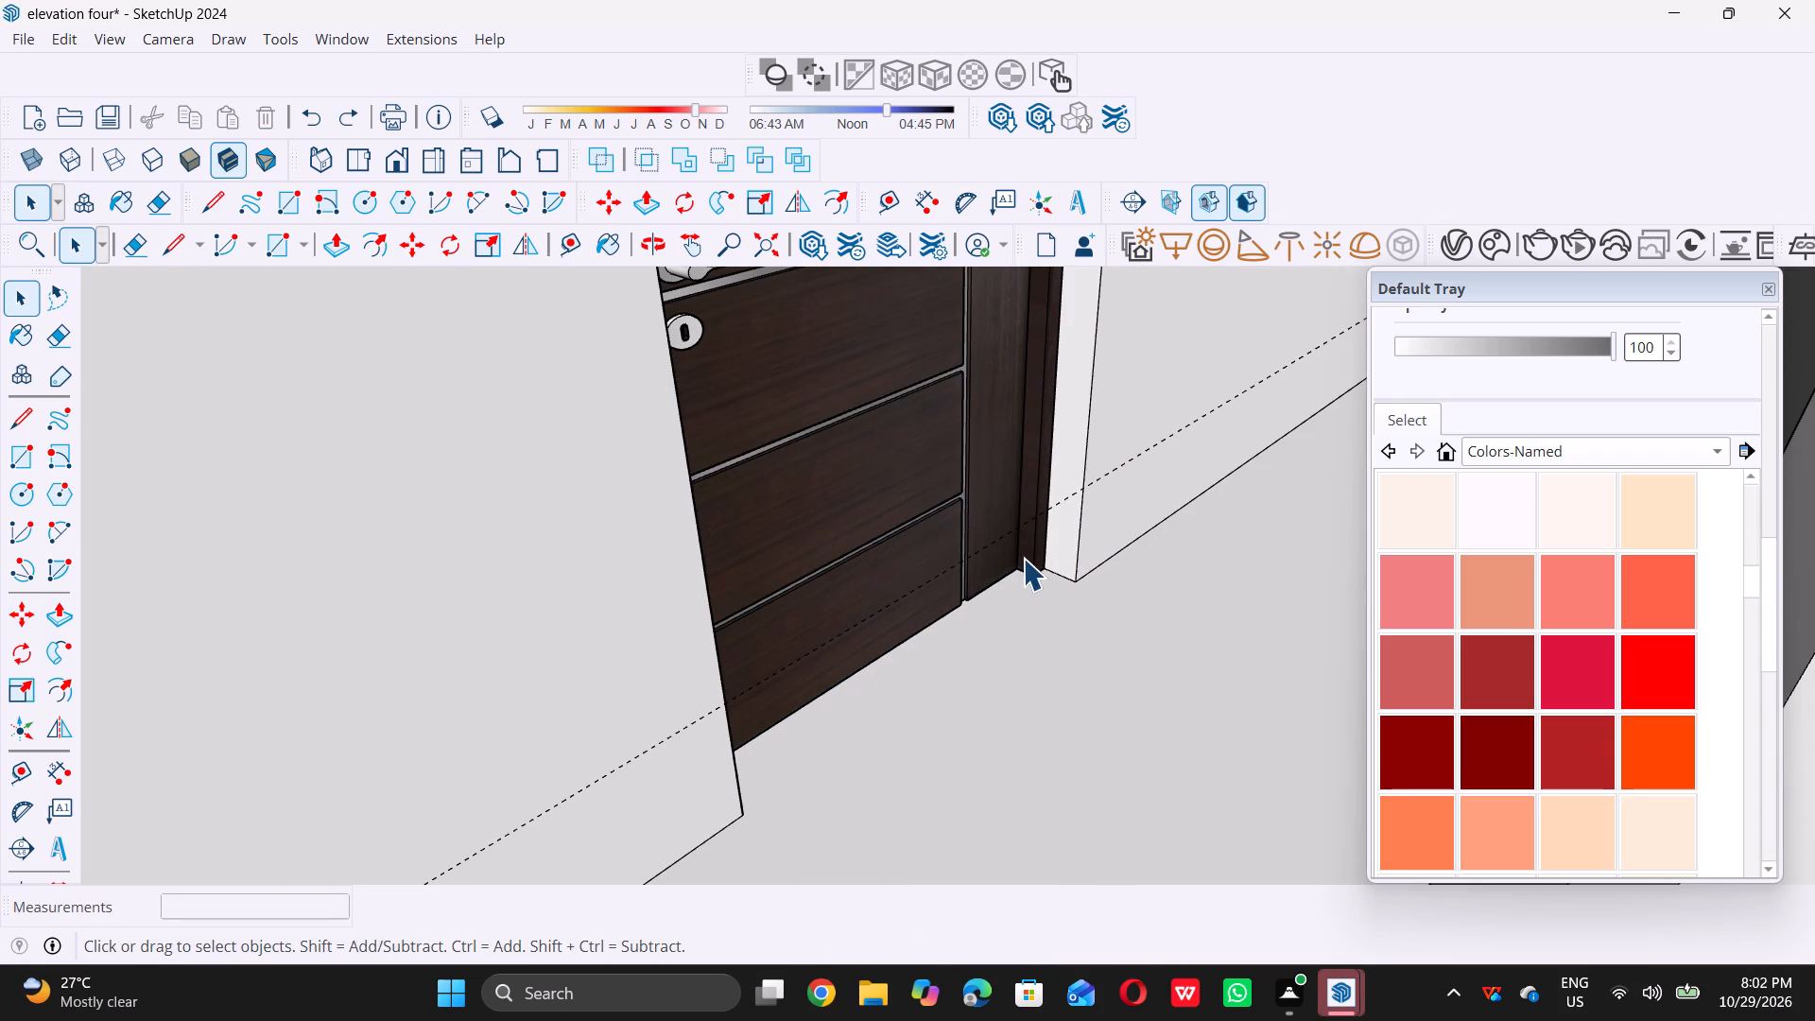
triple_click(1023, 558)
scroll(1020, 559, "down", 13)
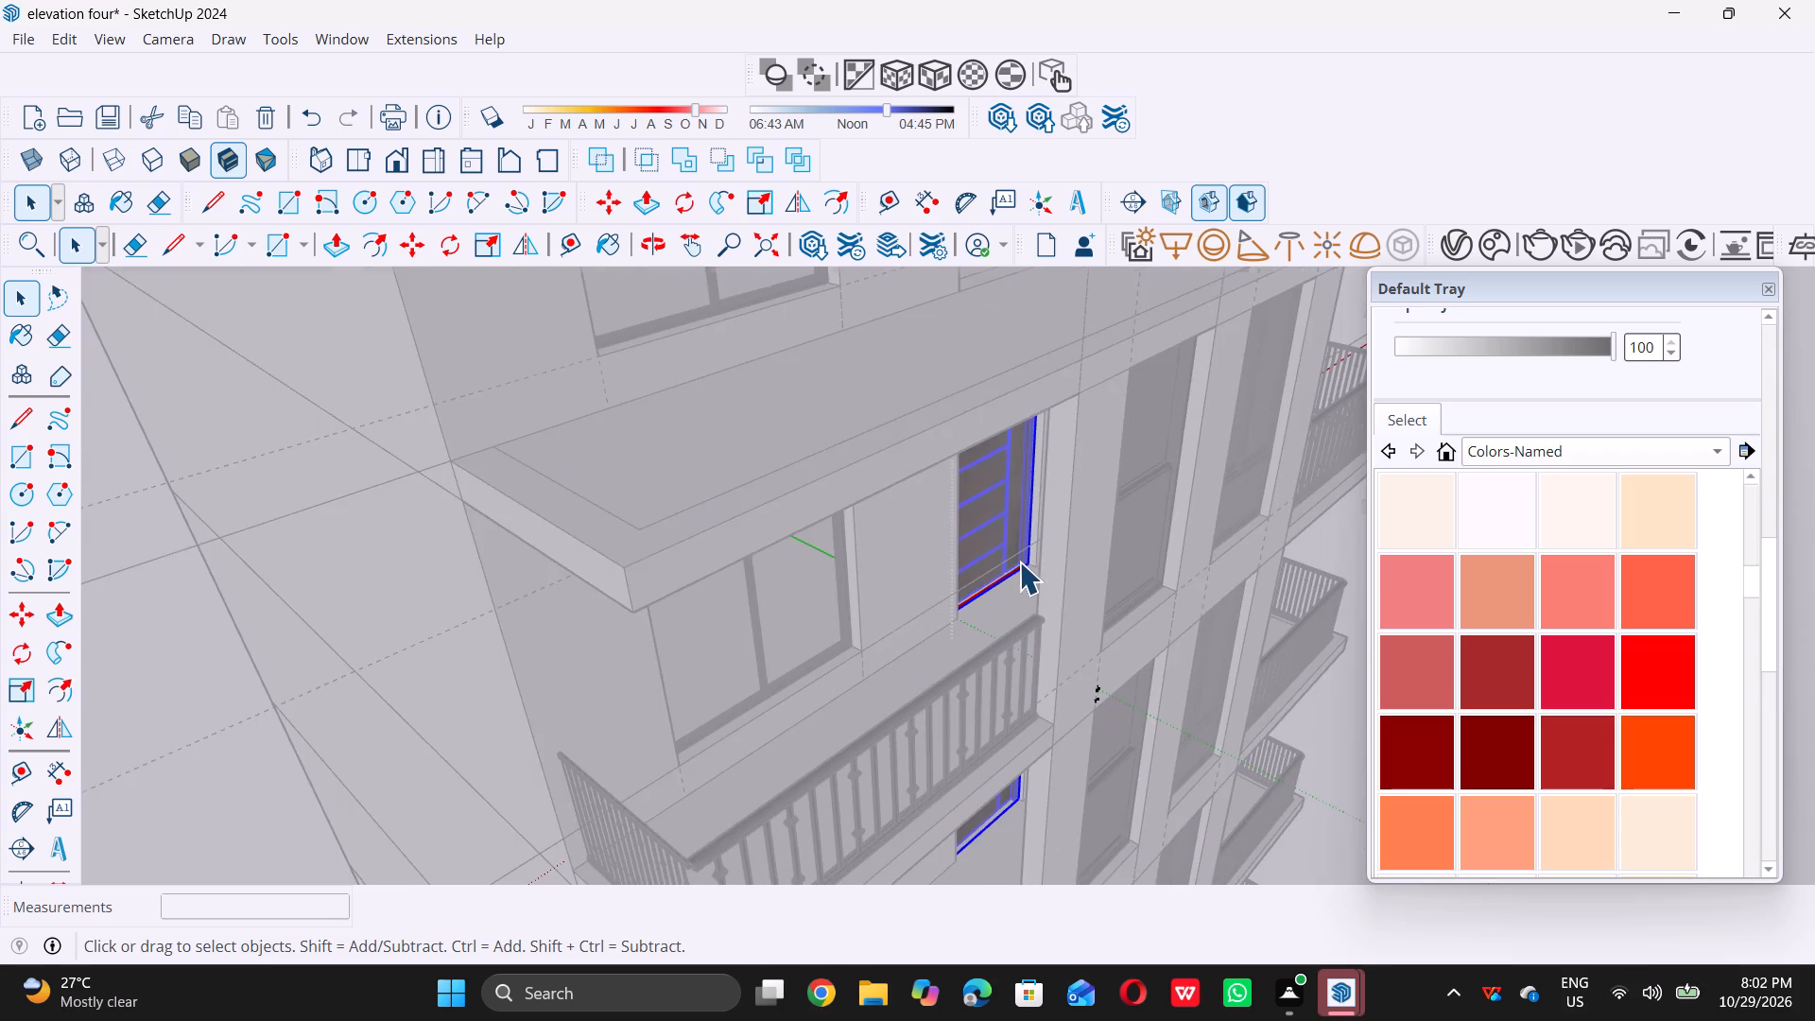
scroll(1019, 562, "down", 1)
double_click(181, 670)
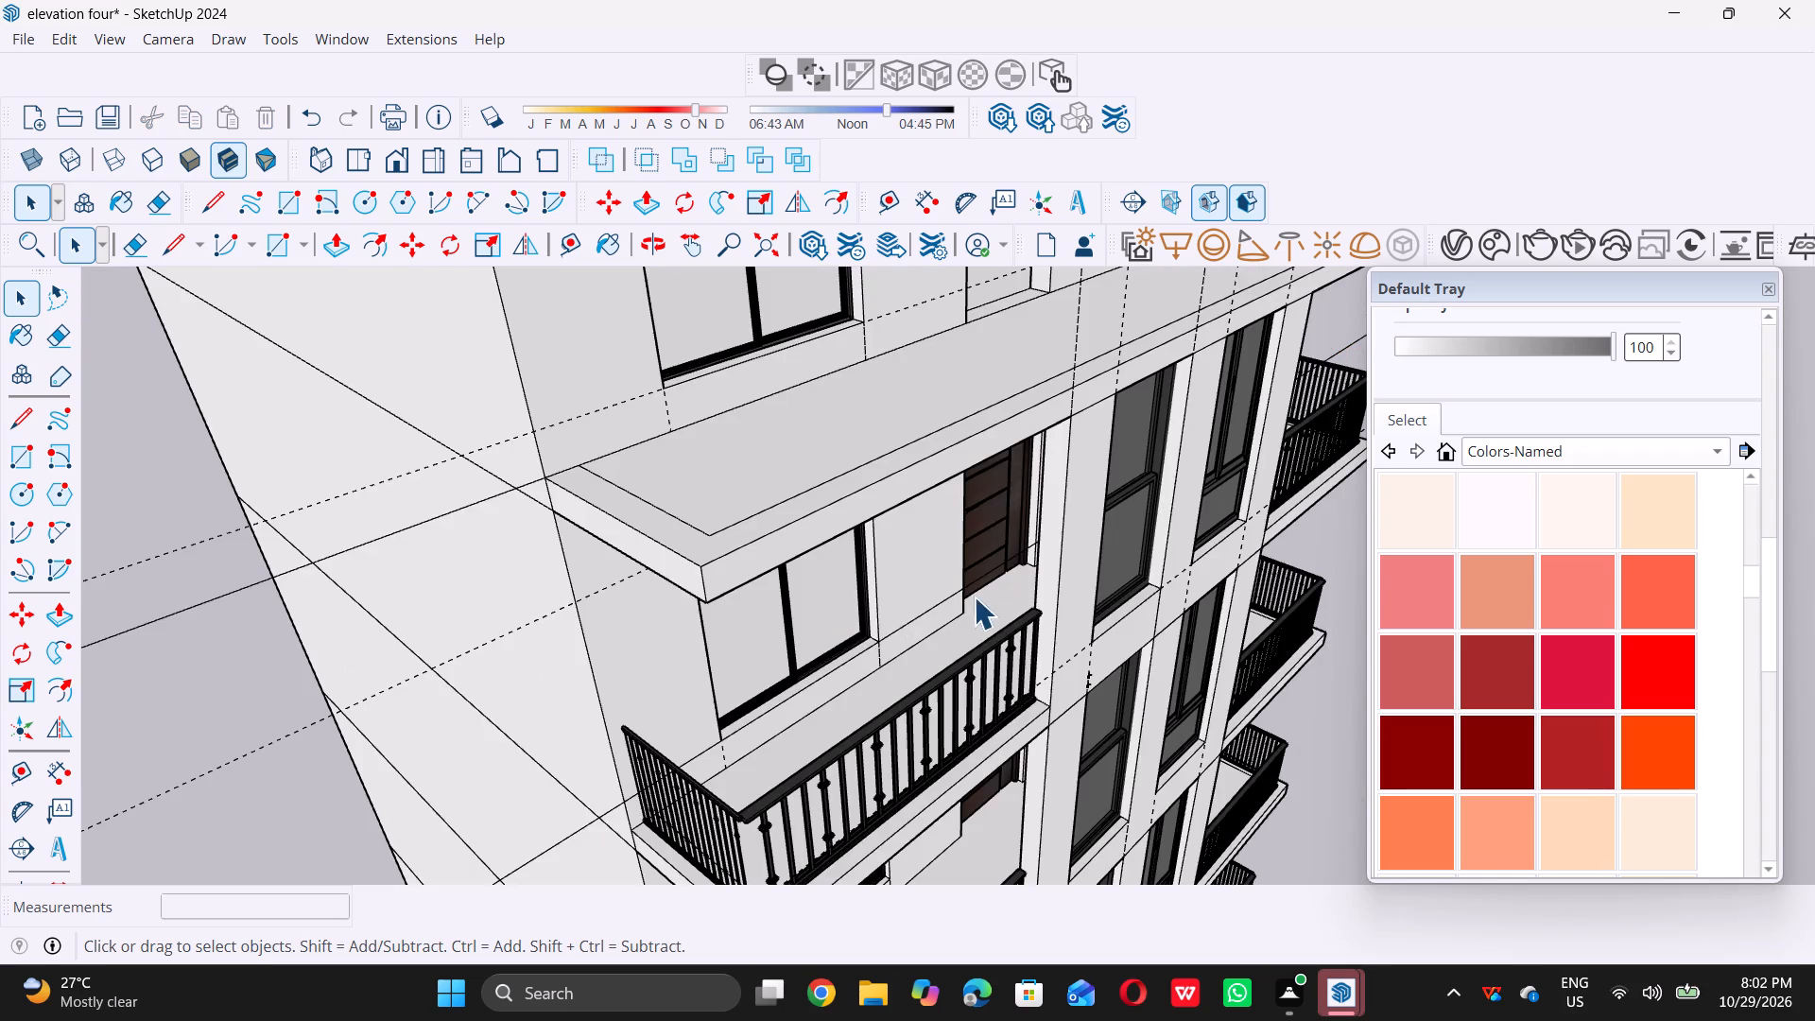
Copy the left balcony door on the floor below about 10' up into the roof-level door opening and clear the selection.
scroll(987, 588, "up", 4)
triple_click(1013, 554)
left_click(1009, 544)
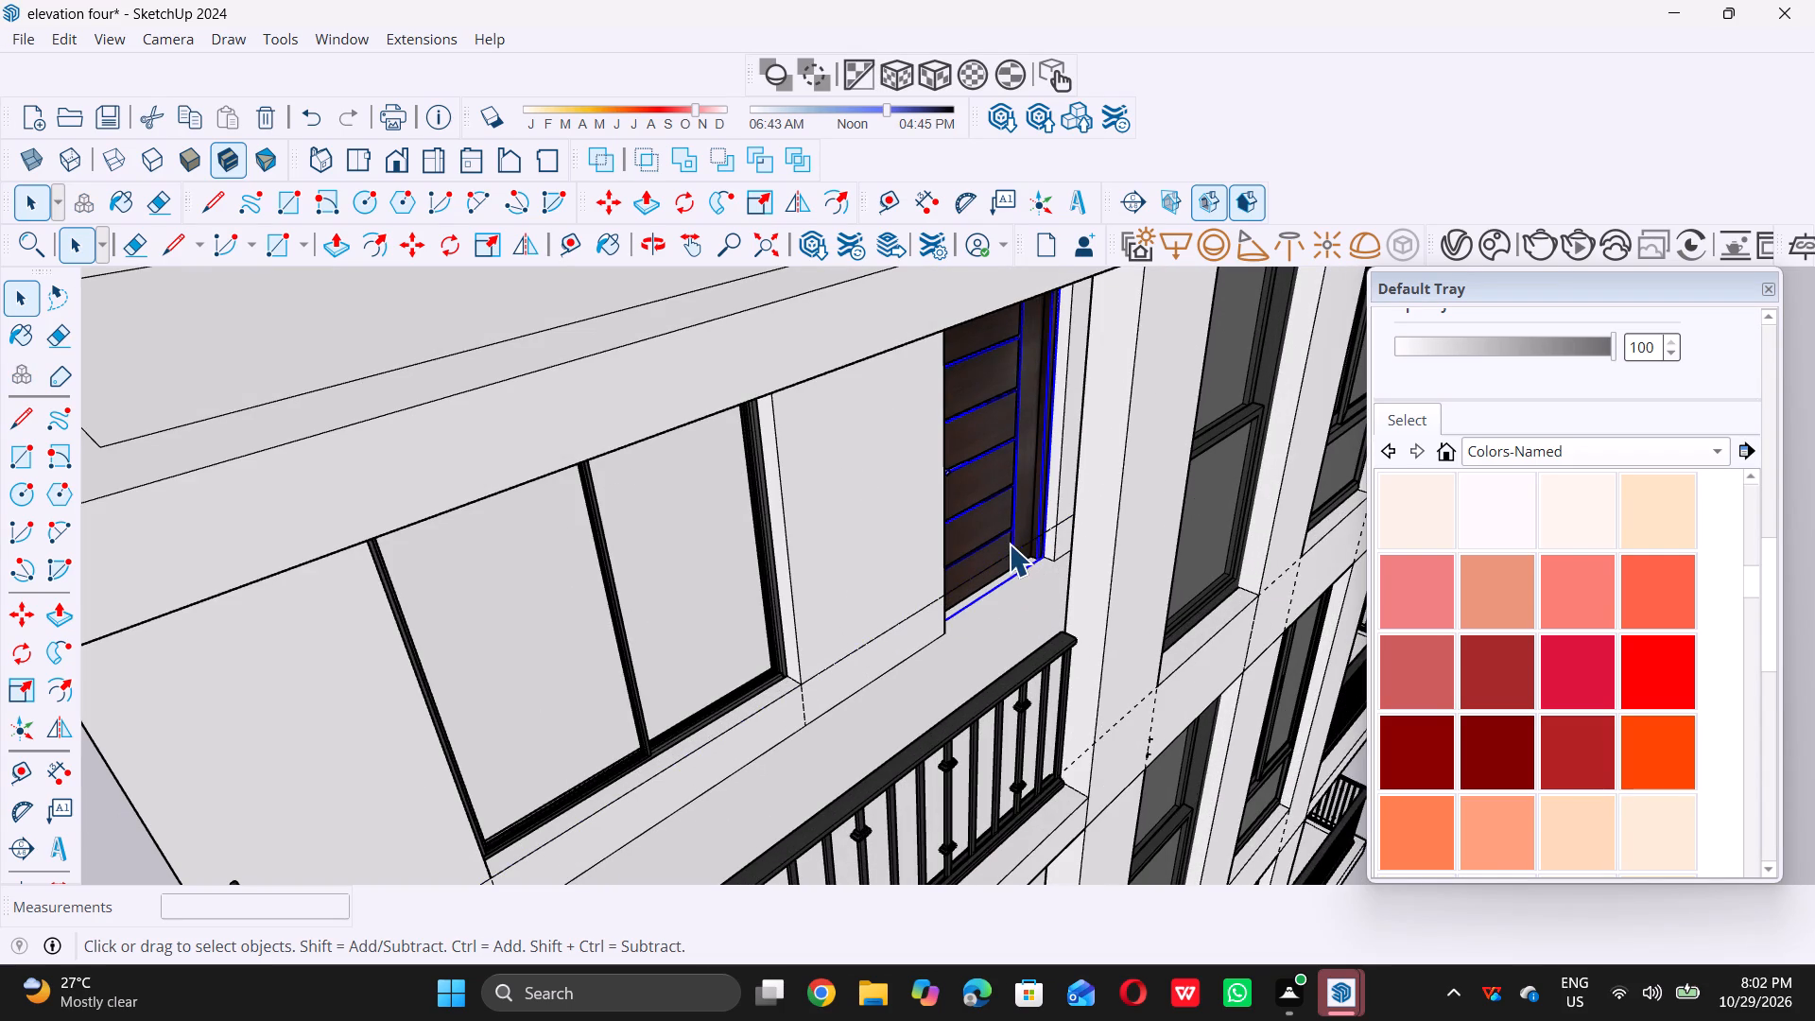
key("m")
scroll(1035, 562, "up", 3)
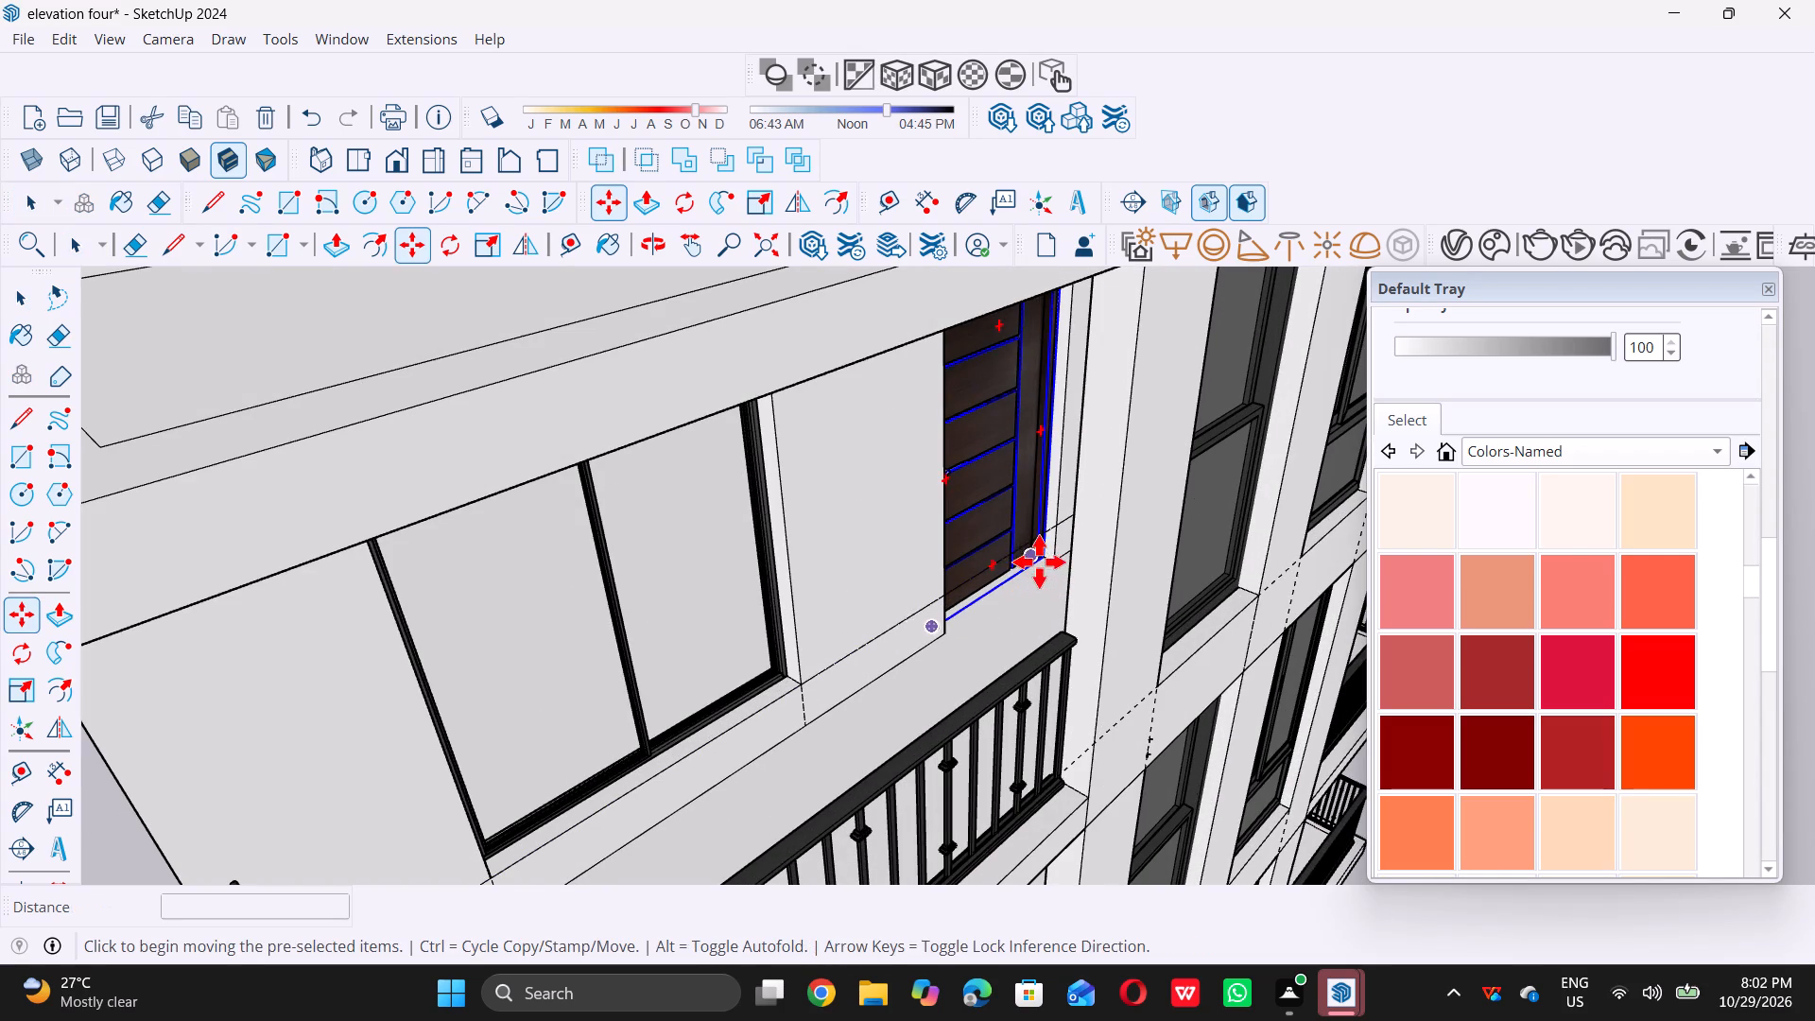
scroll(1039, 562, "up", 7)
double_click(1051, 548)
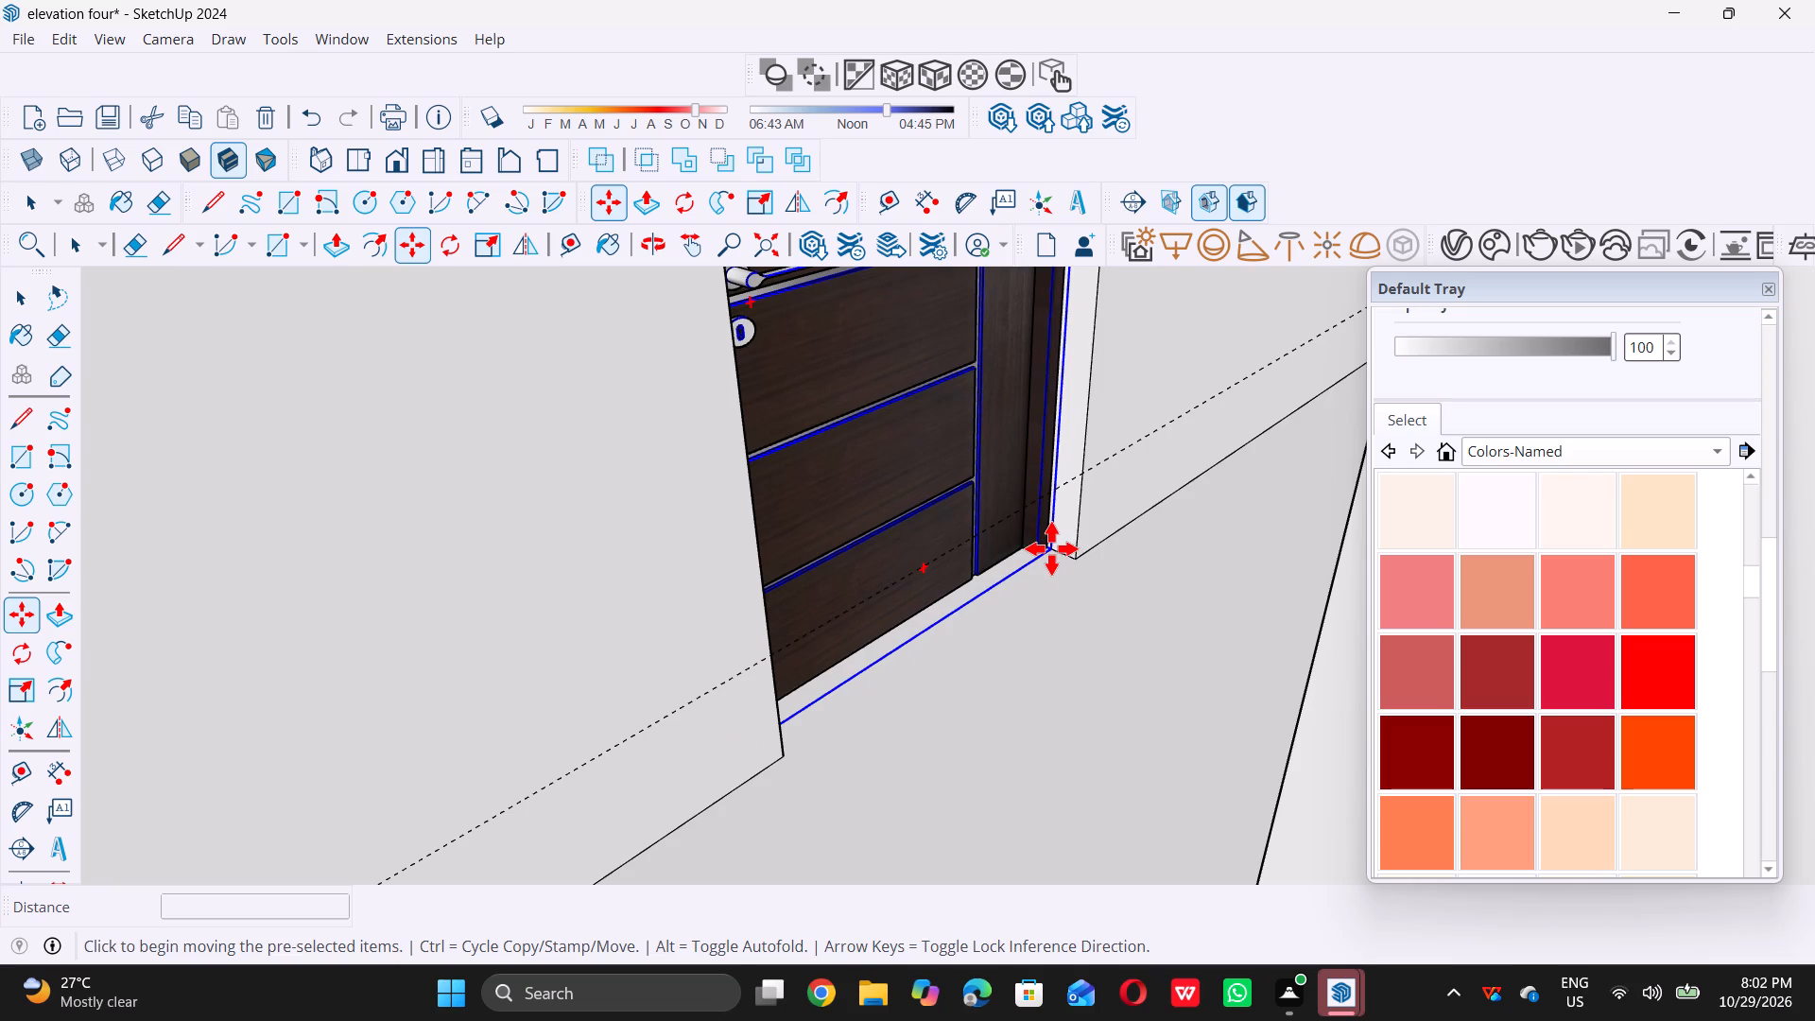
scroll(1051, 548, "down", 15)
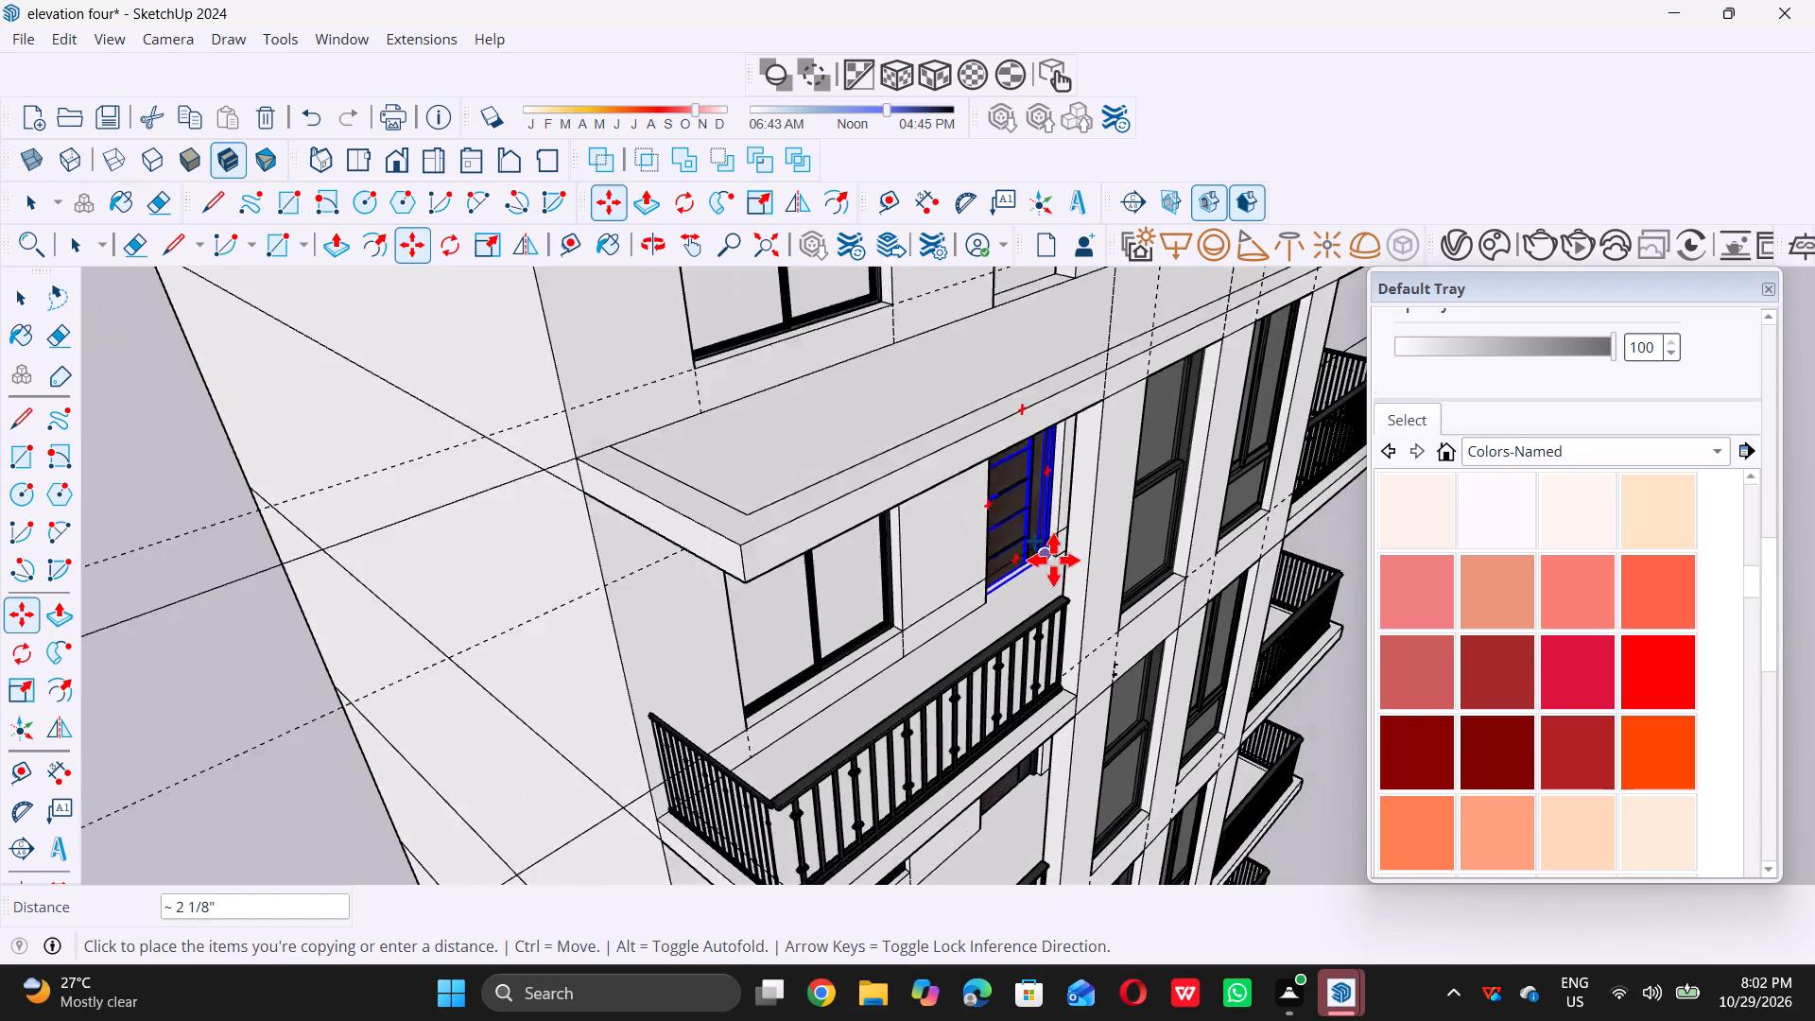
scroll(1028, 454, "down", 9)
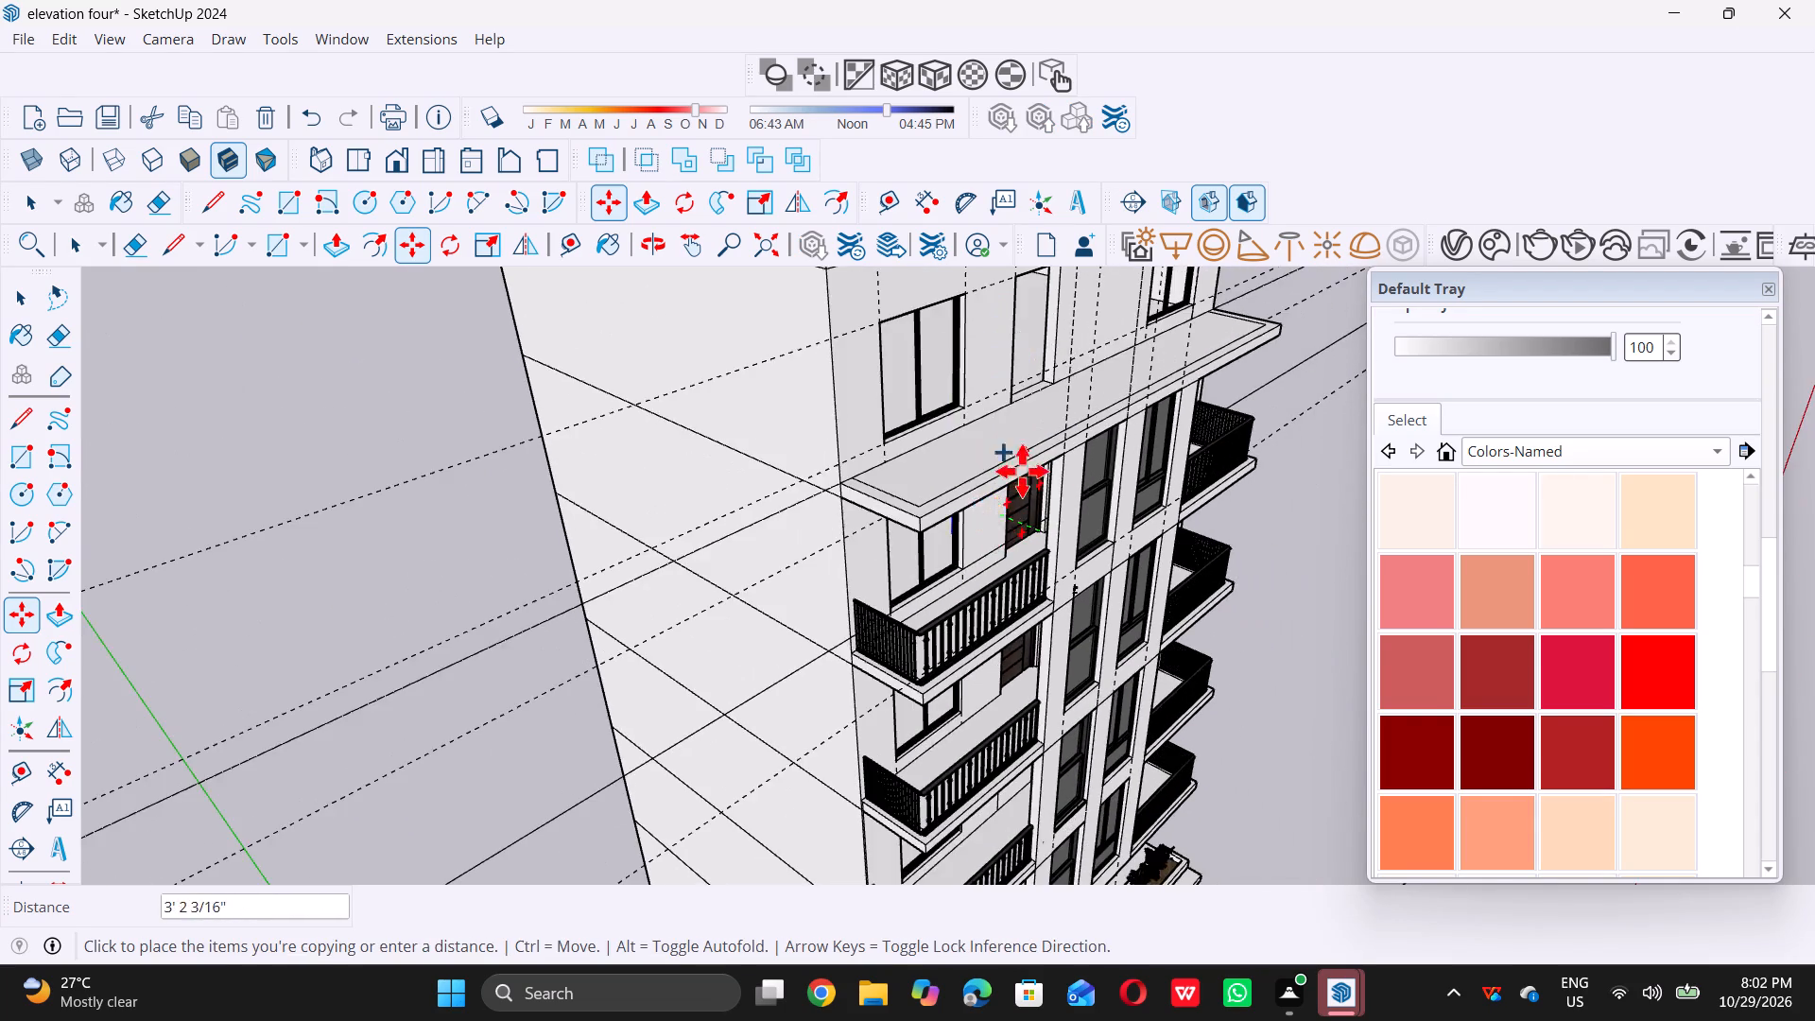
scroll(1063, 374, "up", 5)
scroll(1042, 403, "up", 16)
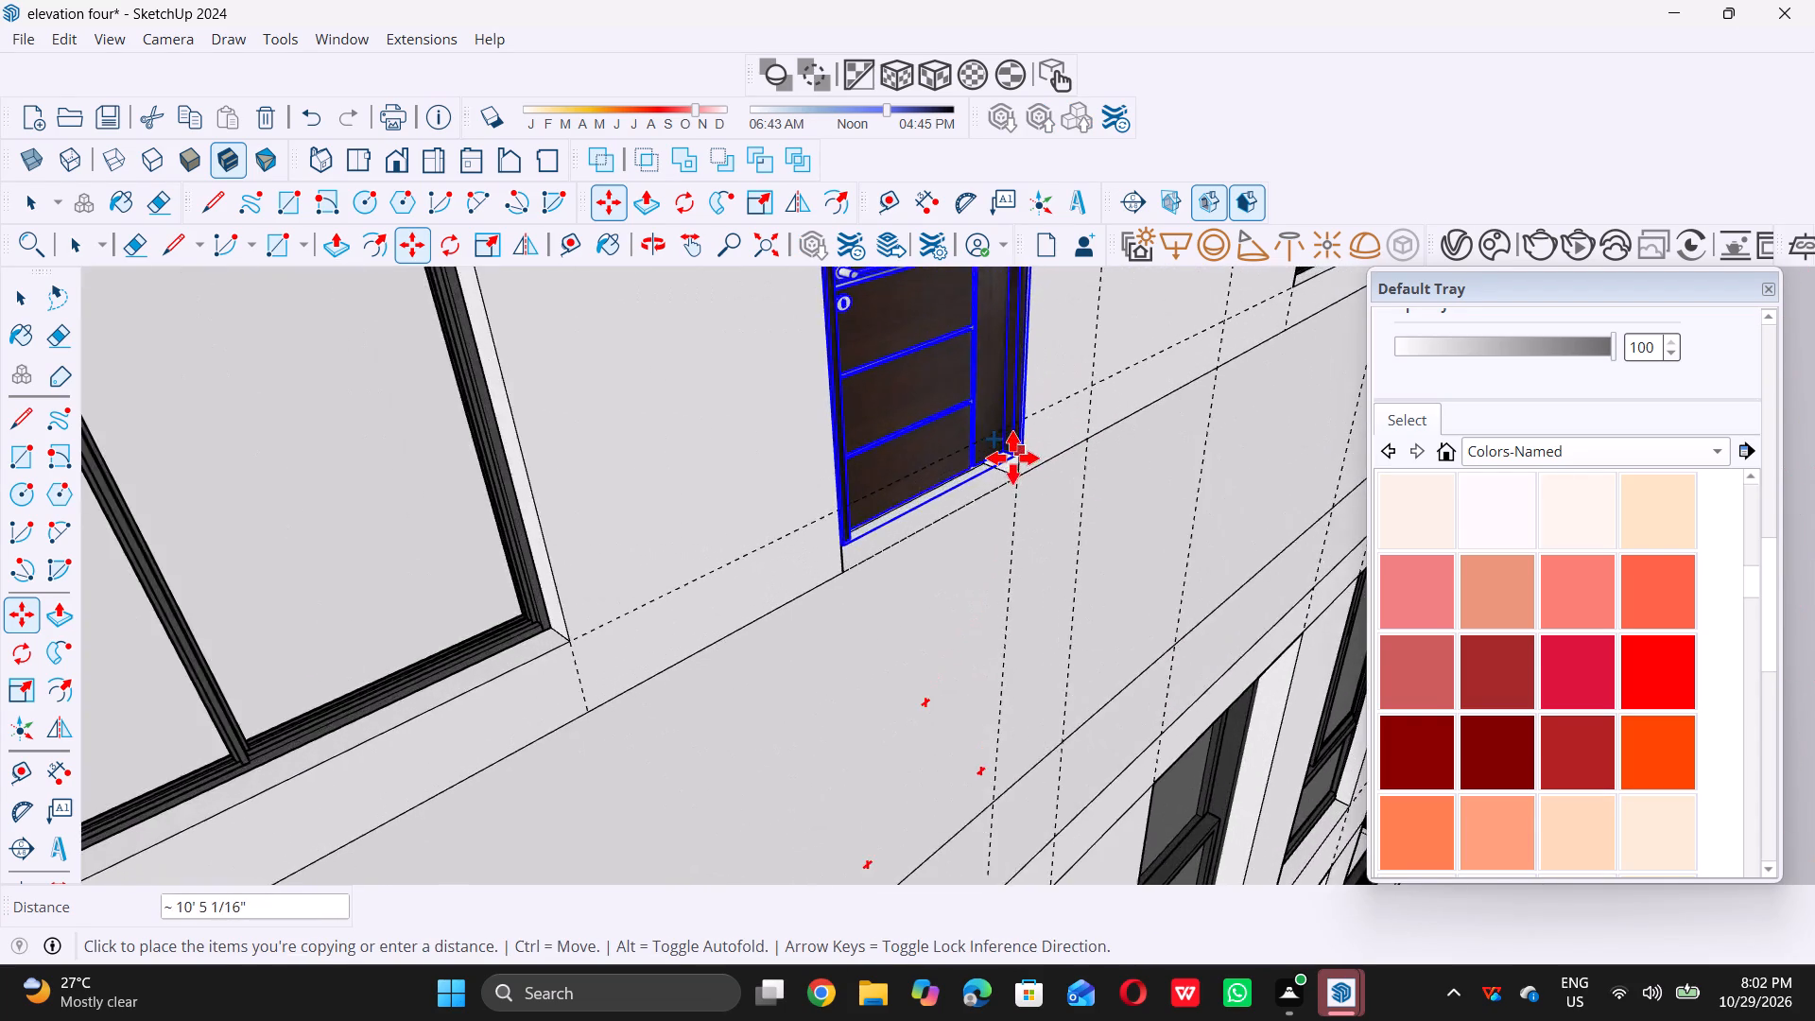
scroll(1012, 458, "up", 16)
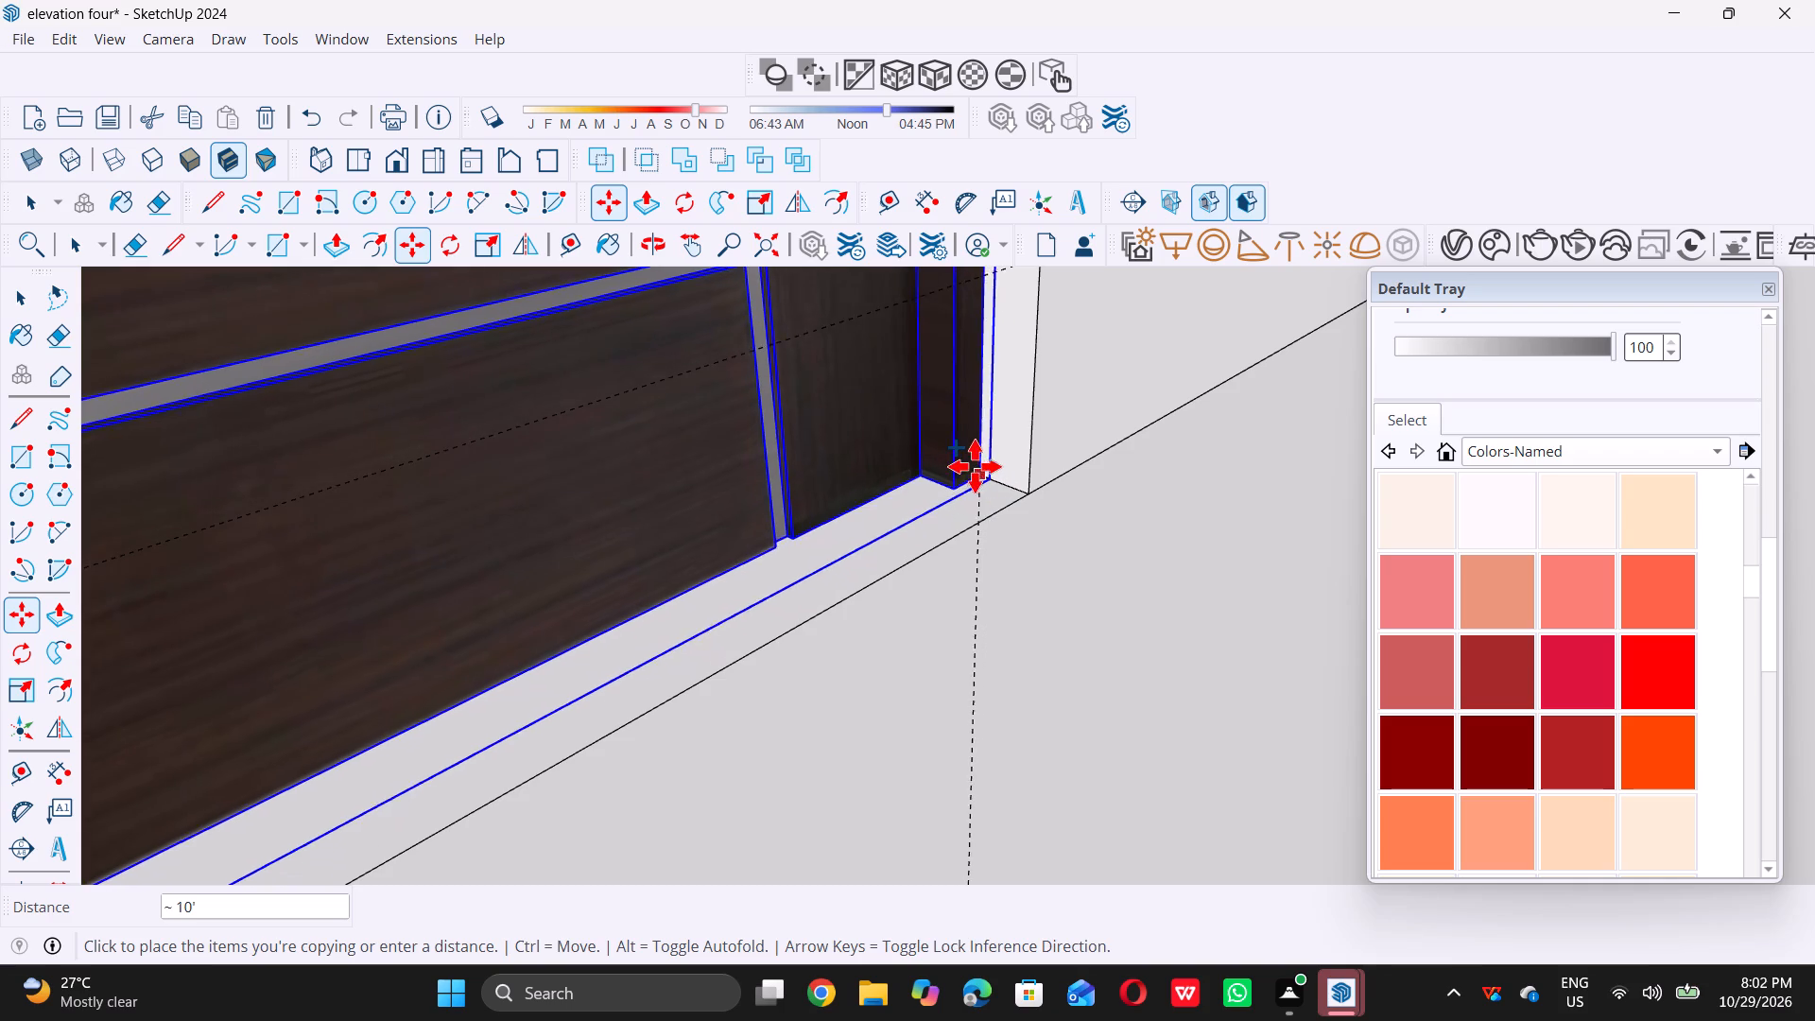
triple_click(967, 468)
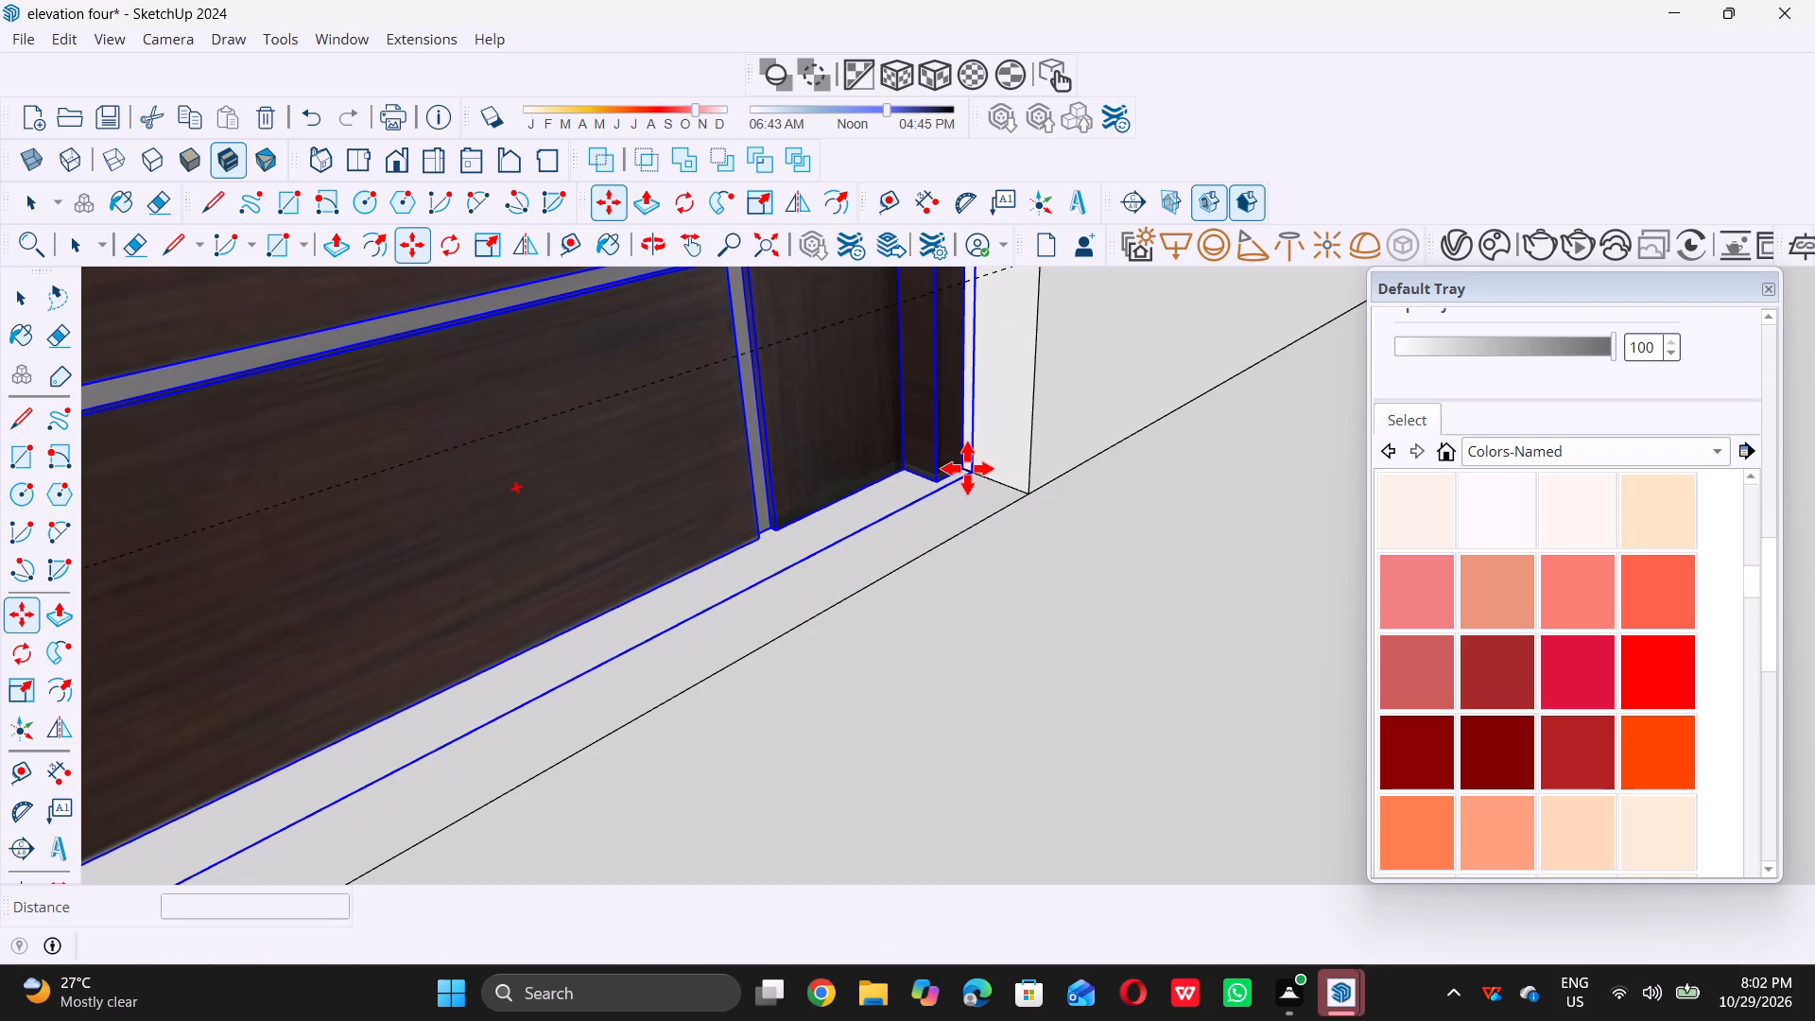
key("space")
scroll(967, 477, "down", 20)
scroll(967, 477, "down", 1)
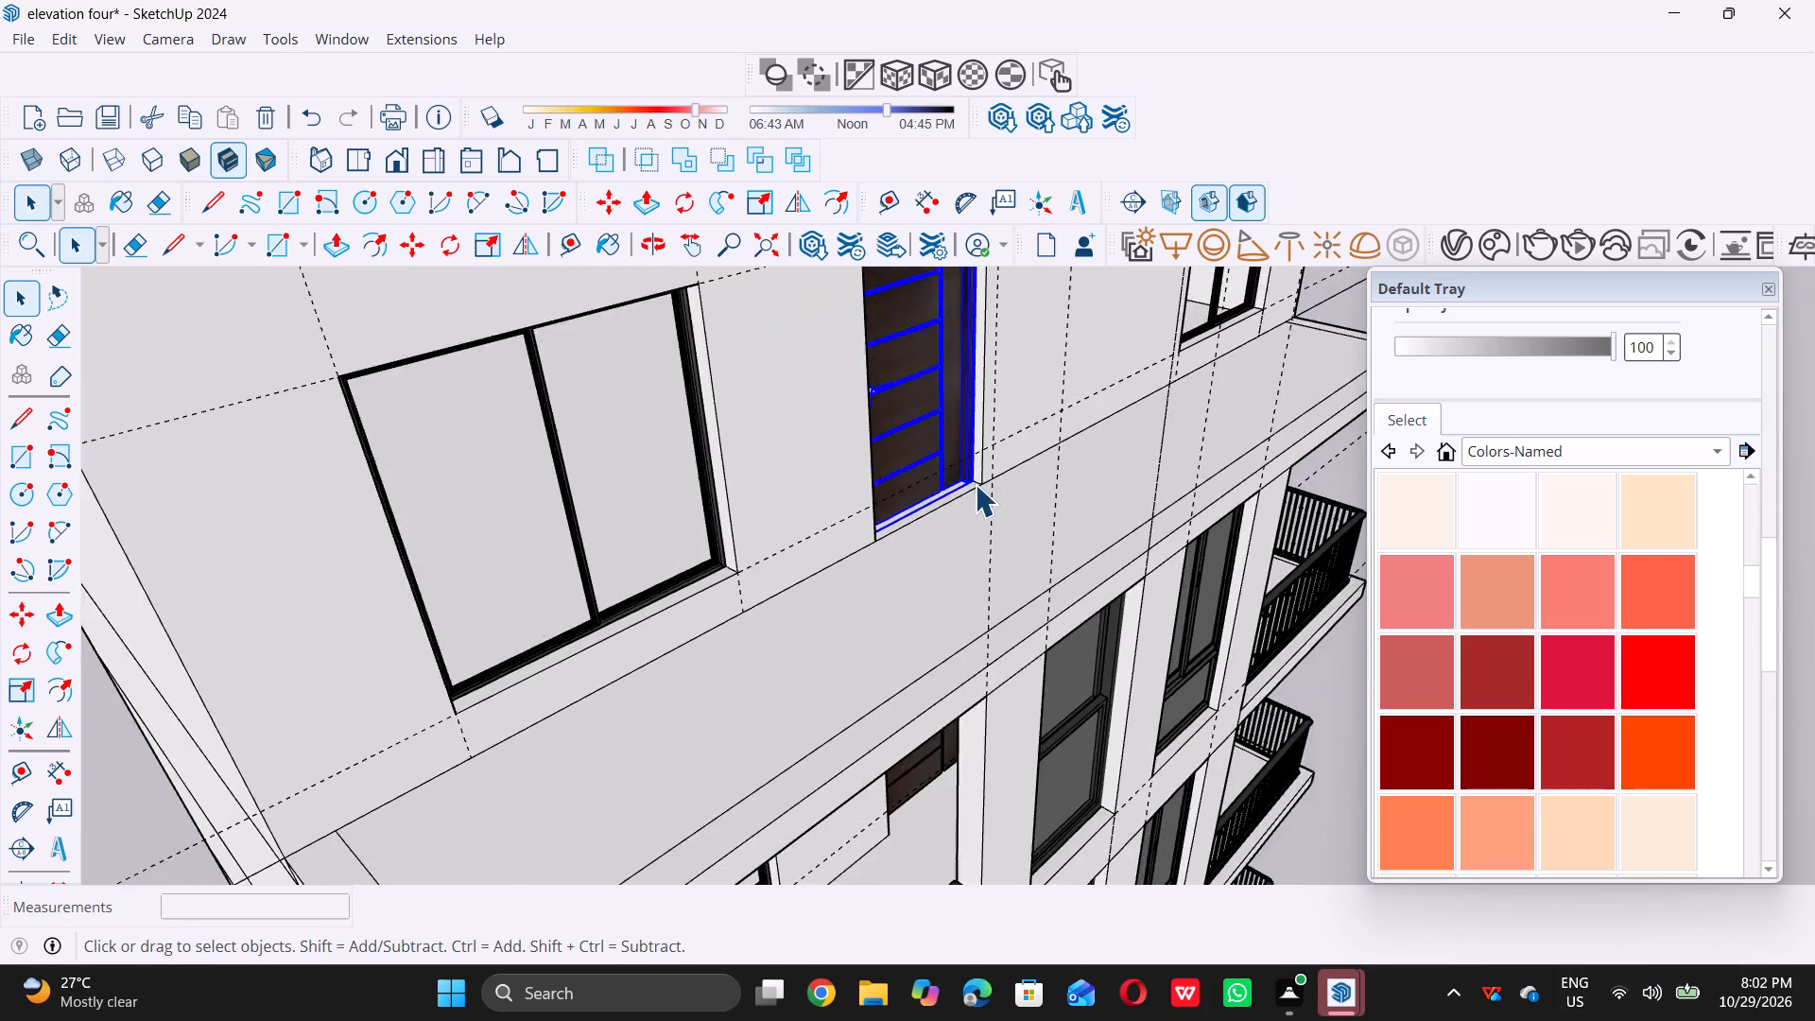
scroll(975, 484, "down", 9)
triple_click(442, 670)
Examine the building's front and side from several angles to check the roof-level windows and door.
scroll(880, 605, "down", 1)
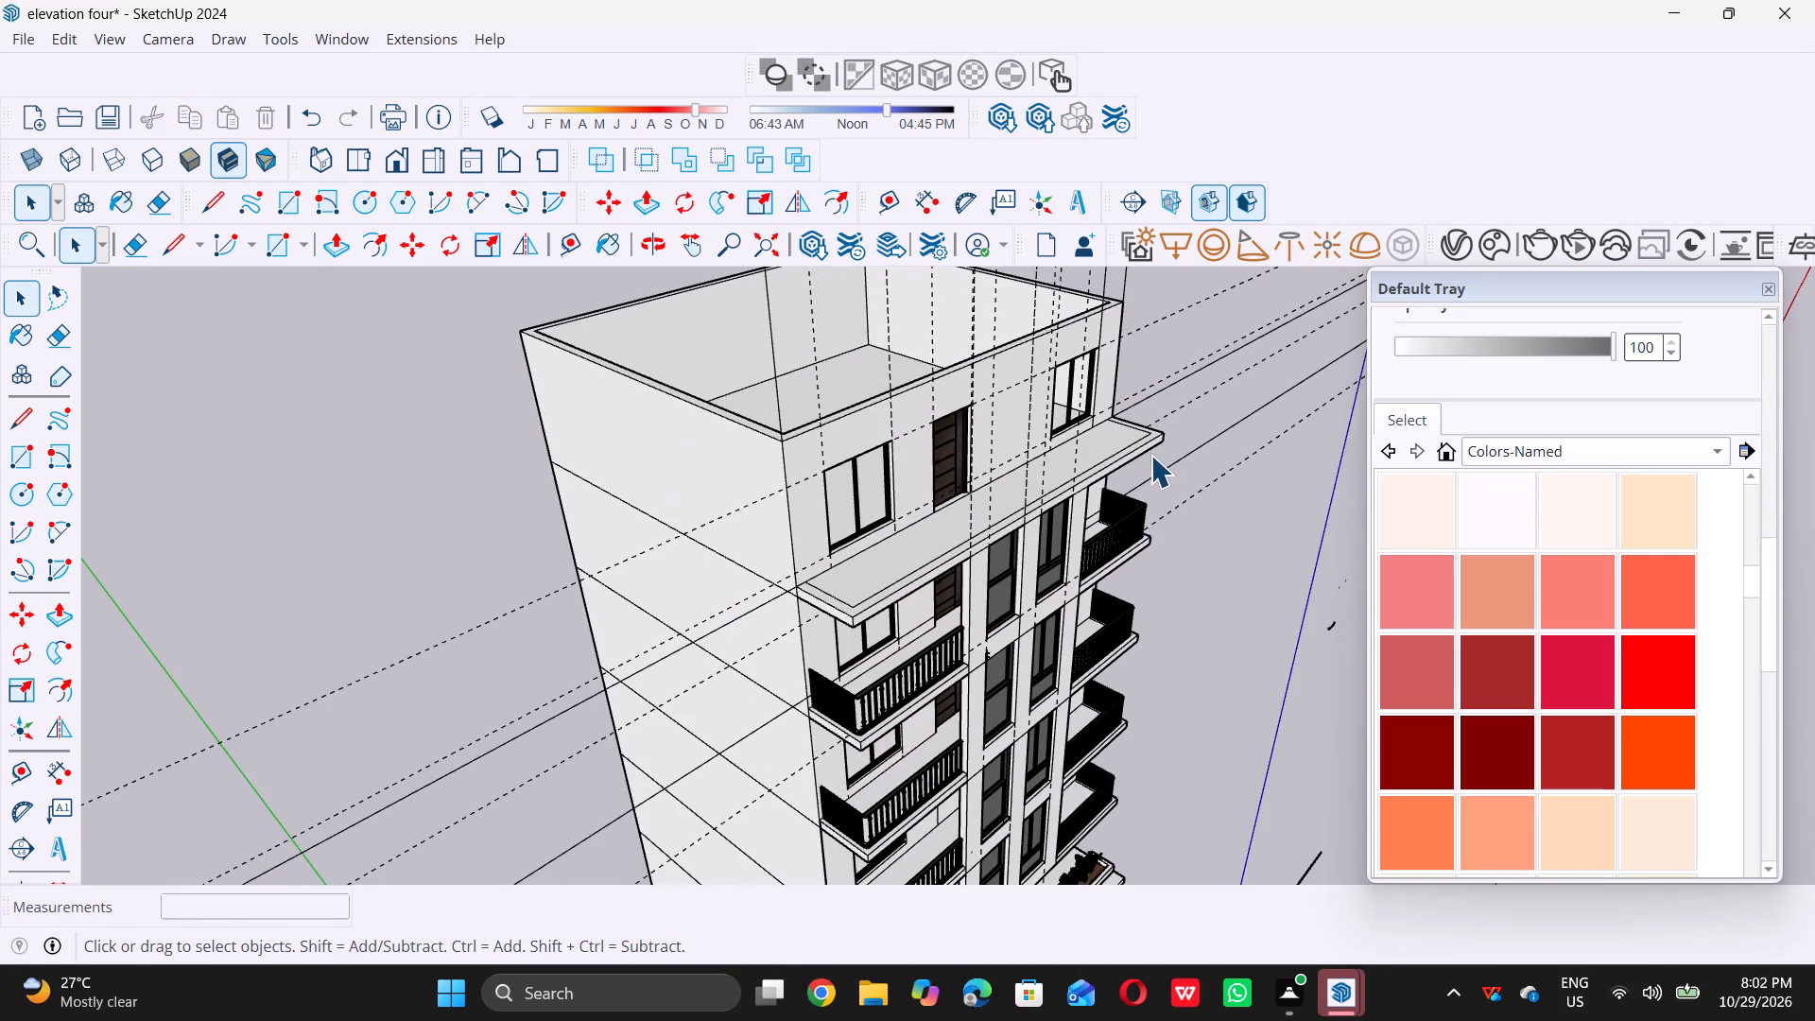
scroll(1200, 459, "down", 5)
middle_click_drag(1184, 482, 1182, 483)
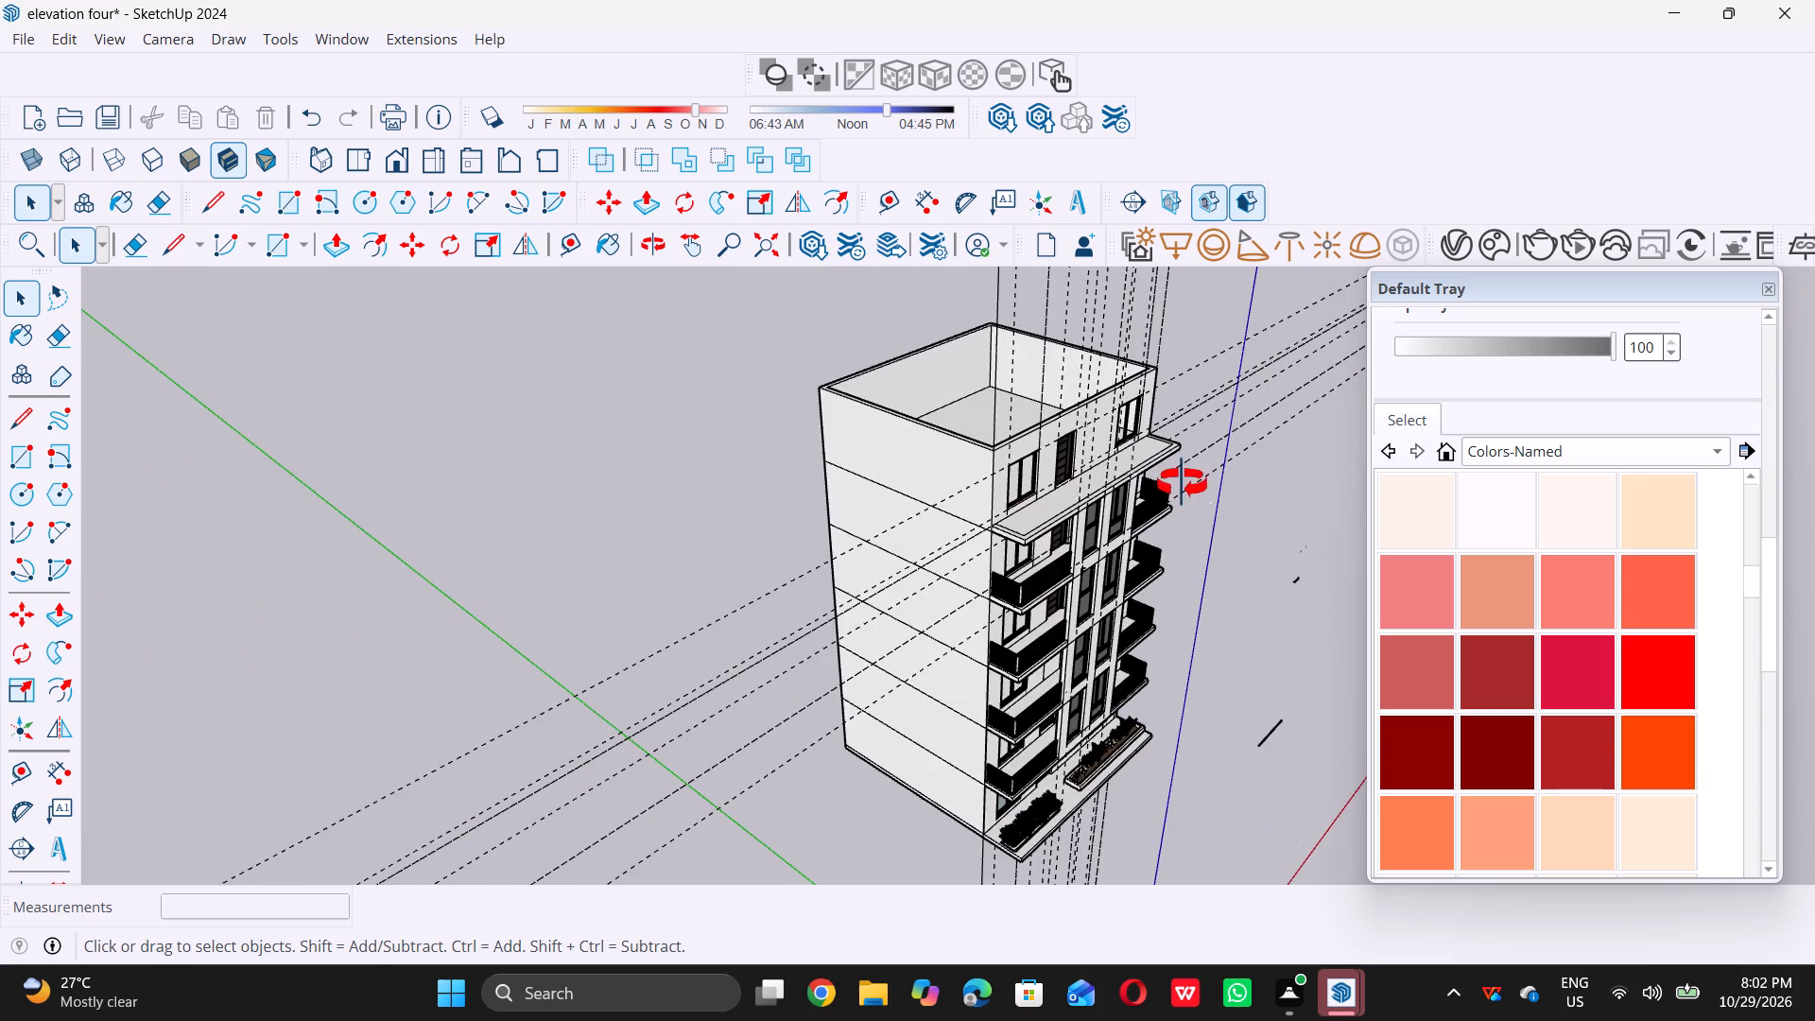
middle_click_drag(1182, 483, 941, 502)
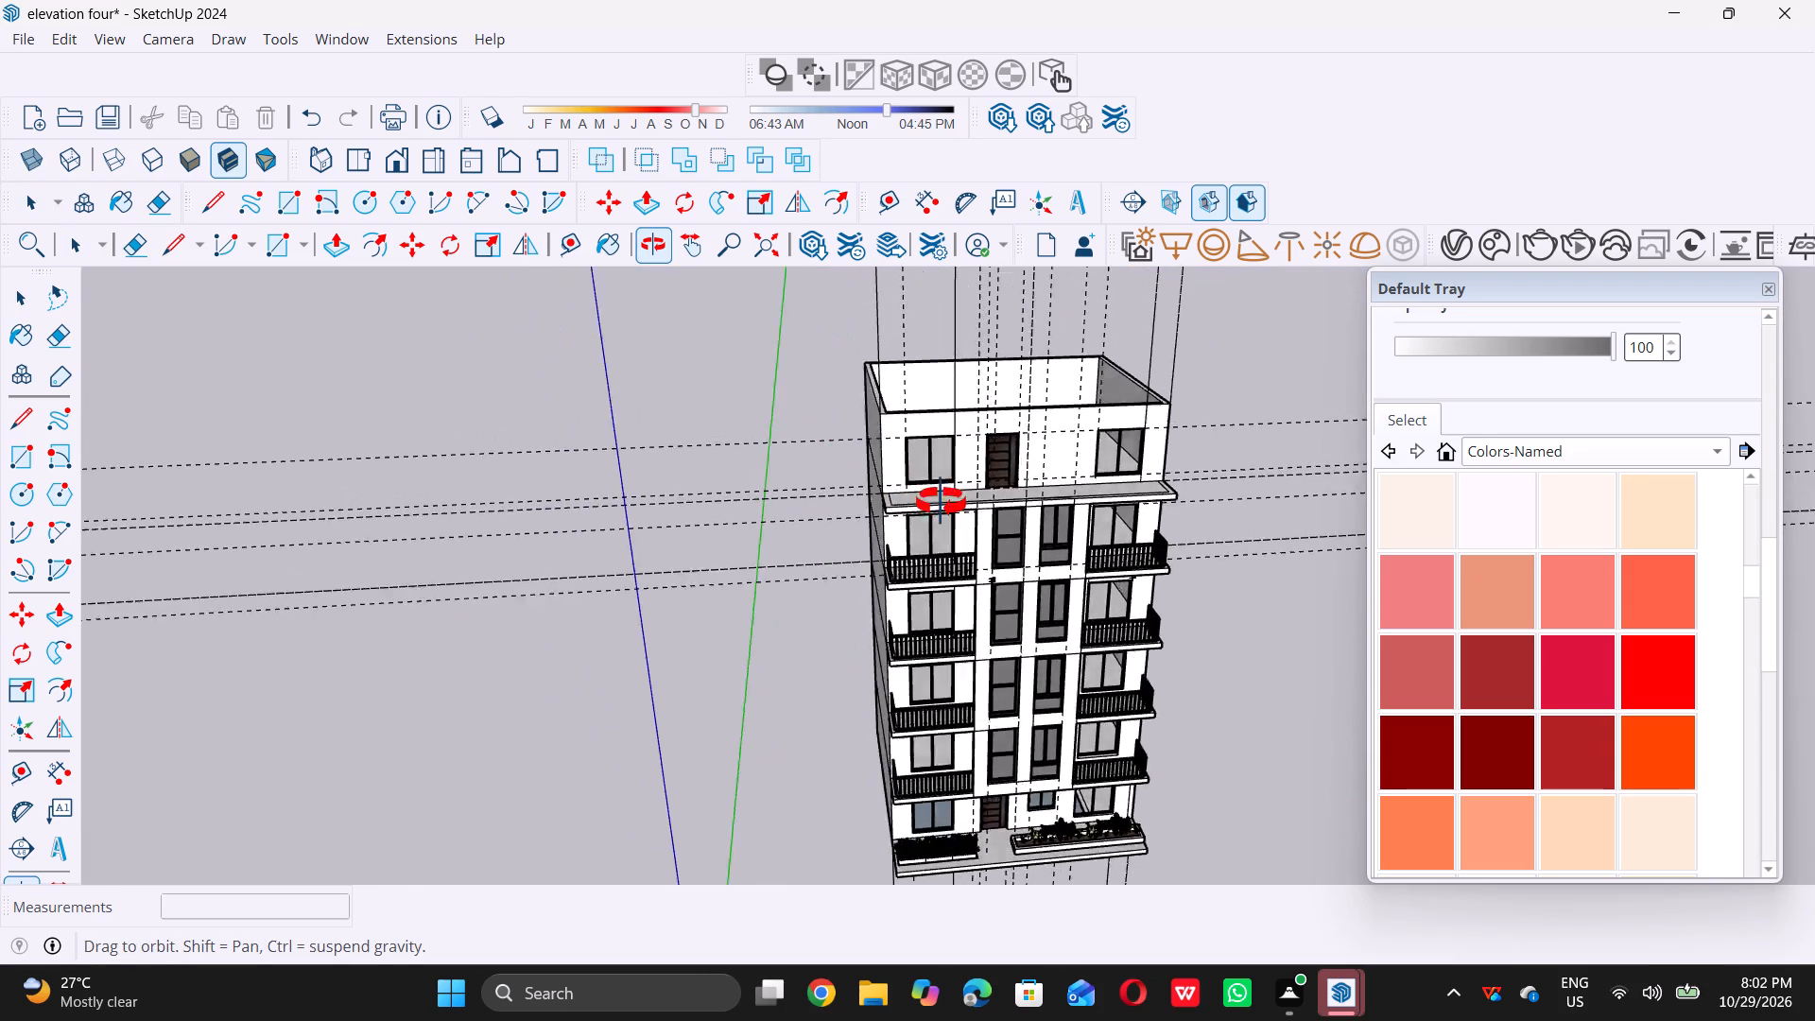
middle_click_drag(941, 502, 952, 509)
scroll(941, 509, "down", 11)
middle_click_drag(868, 490, 1005, 552)
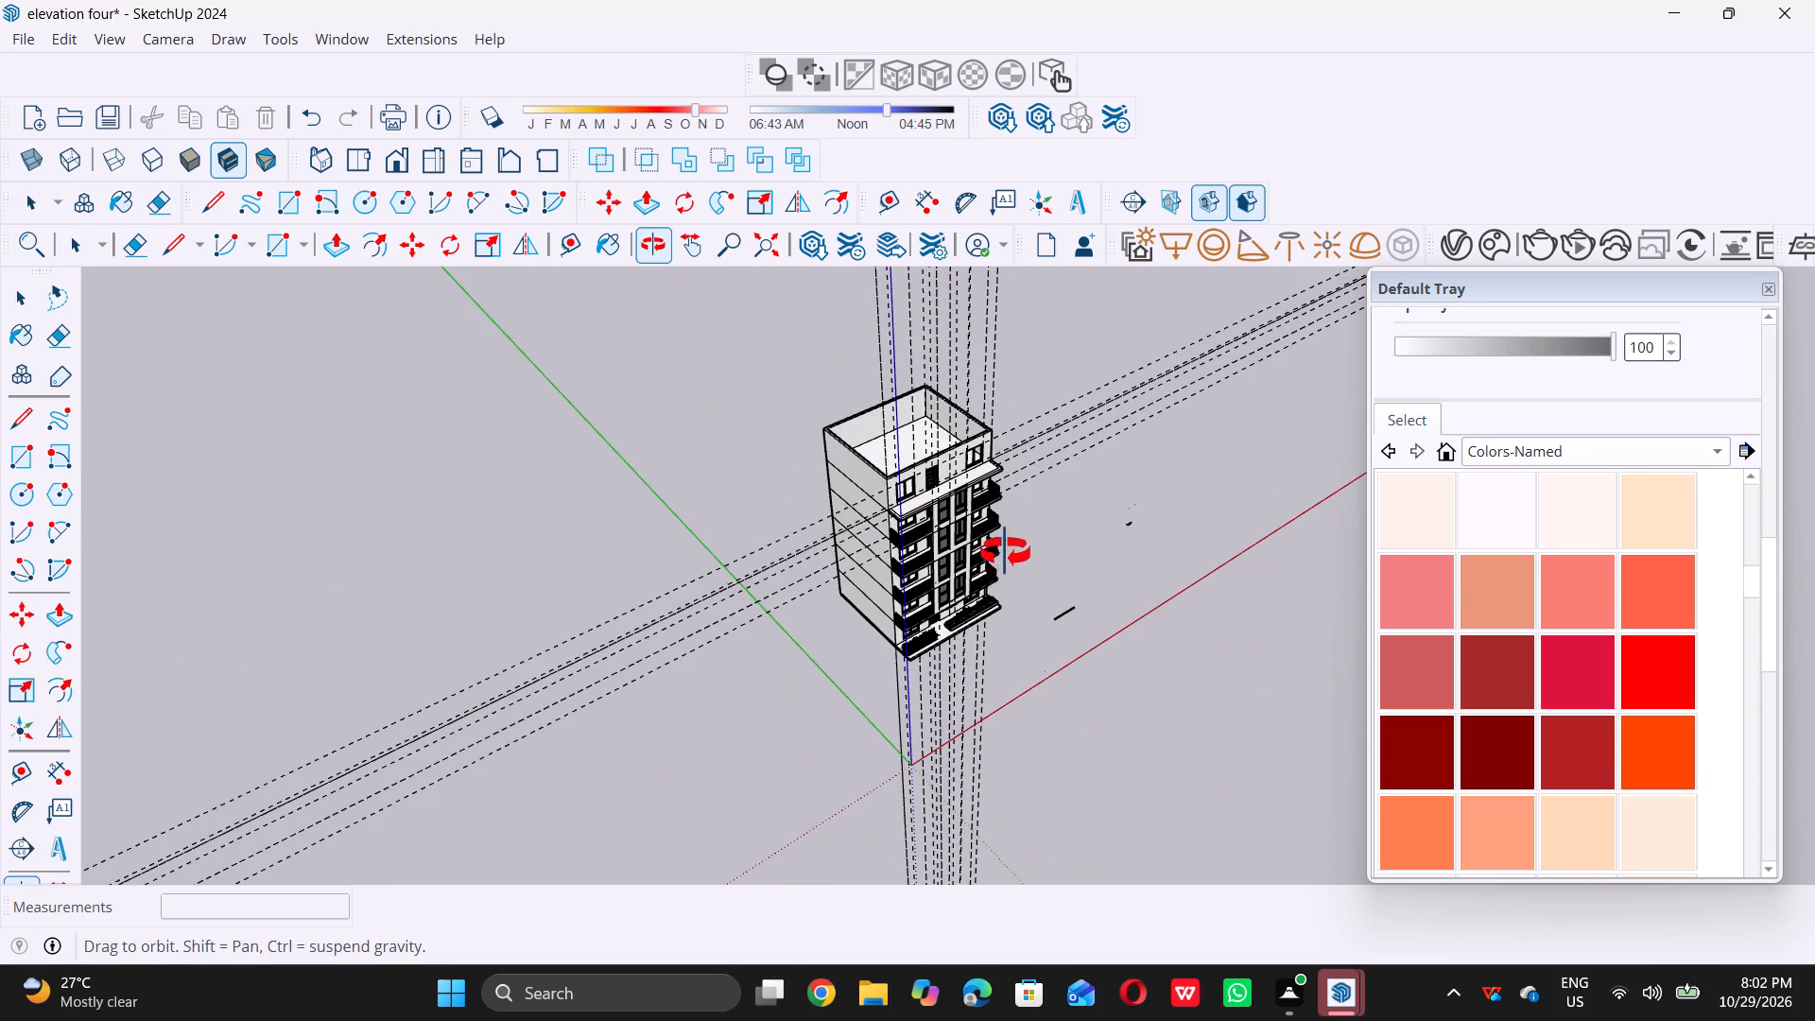
middle_click_drag(1005, 552, 1006, 545)
scroll(951, 528, "down", 2)
scroll(920, 439, "up", 8)
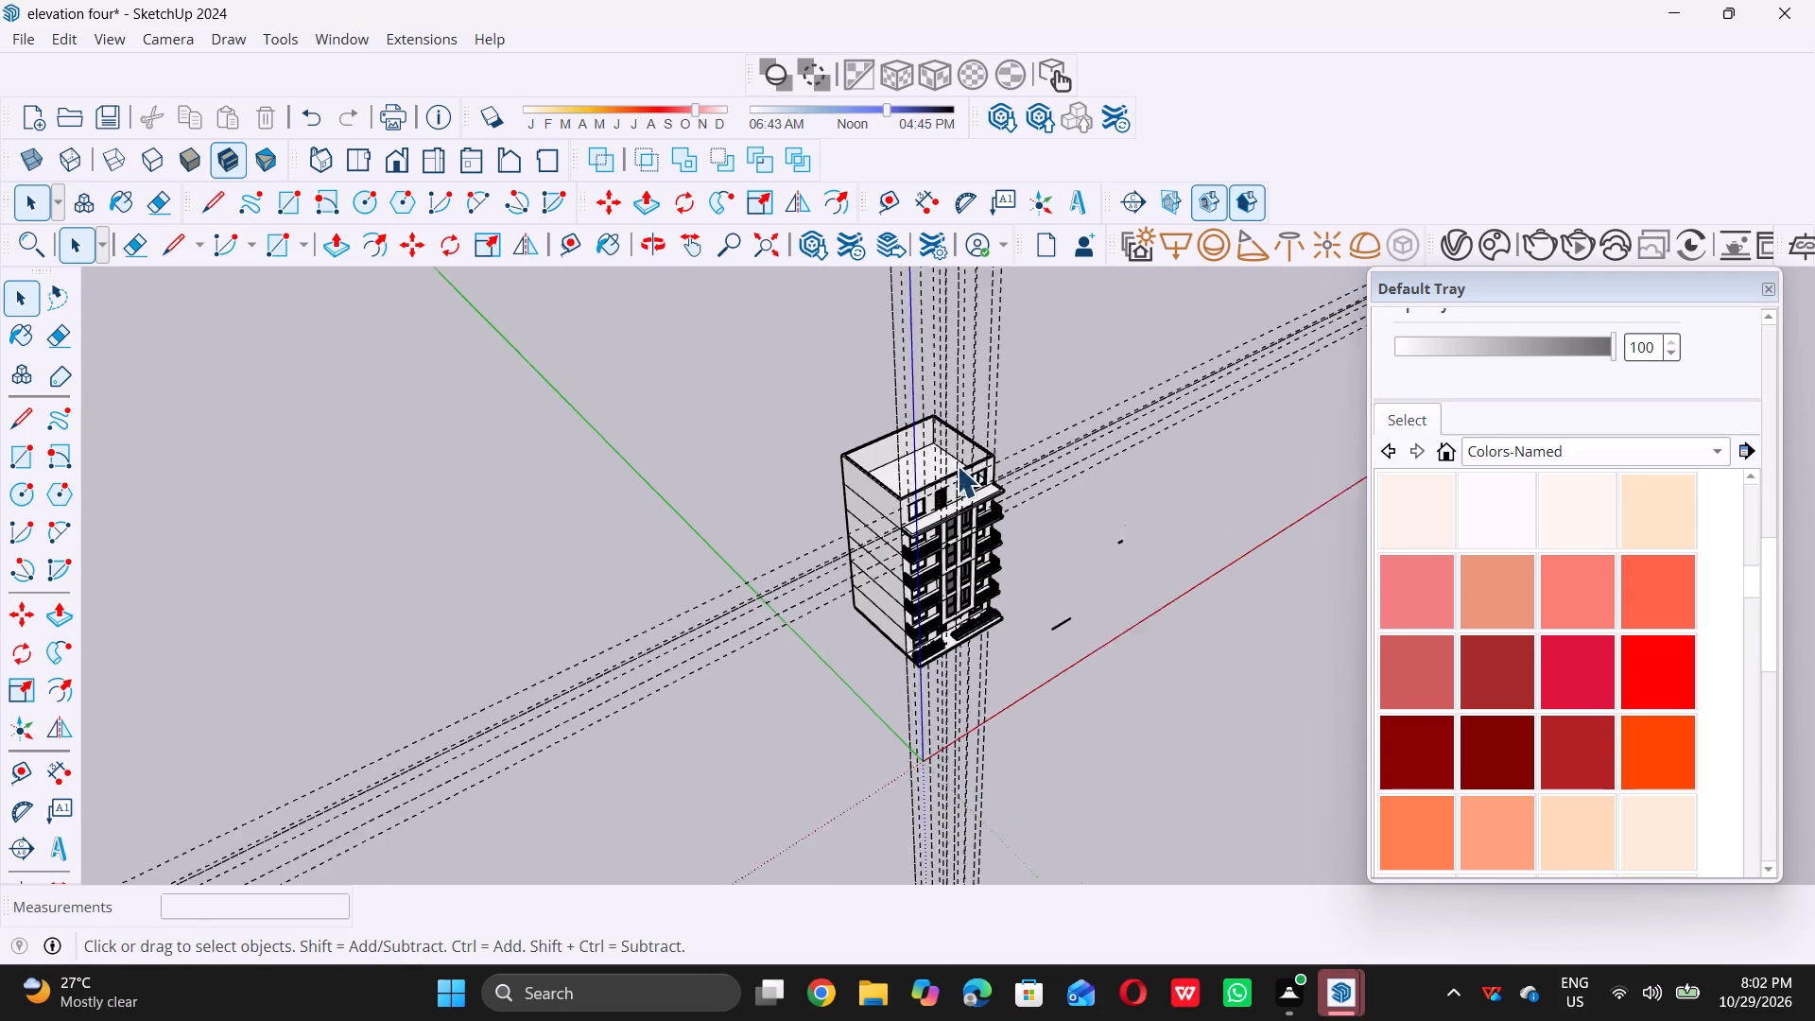
scroll(957, 465, "up", 3)
middle_click_drag(946, 484, 961, 441)
scroll(962, 518, "down", 4)
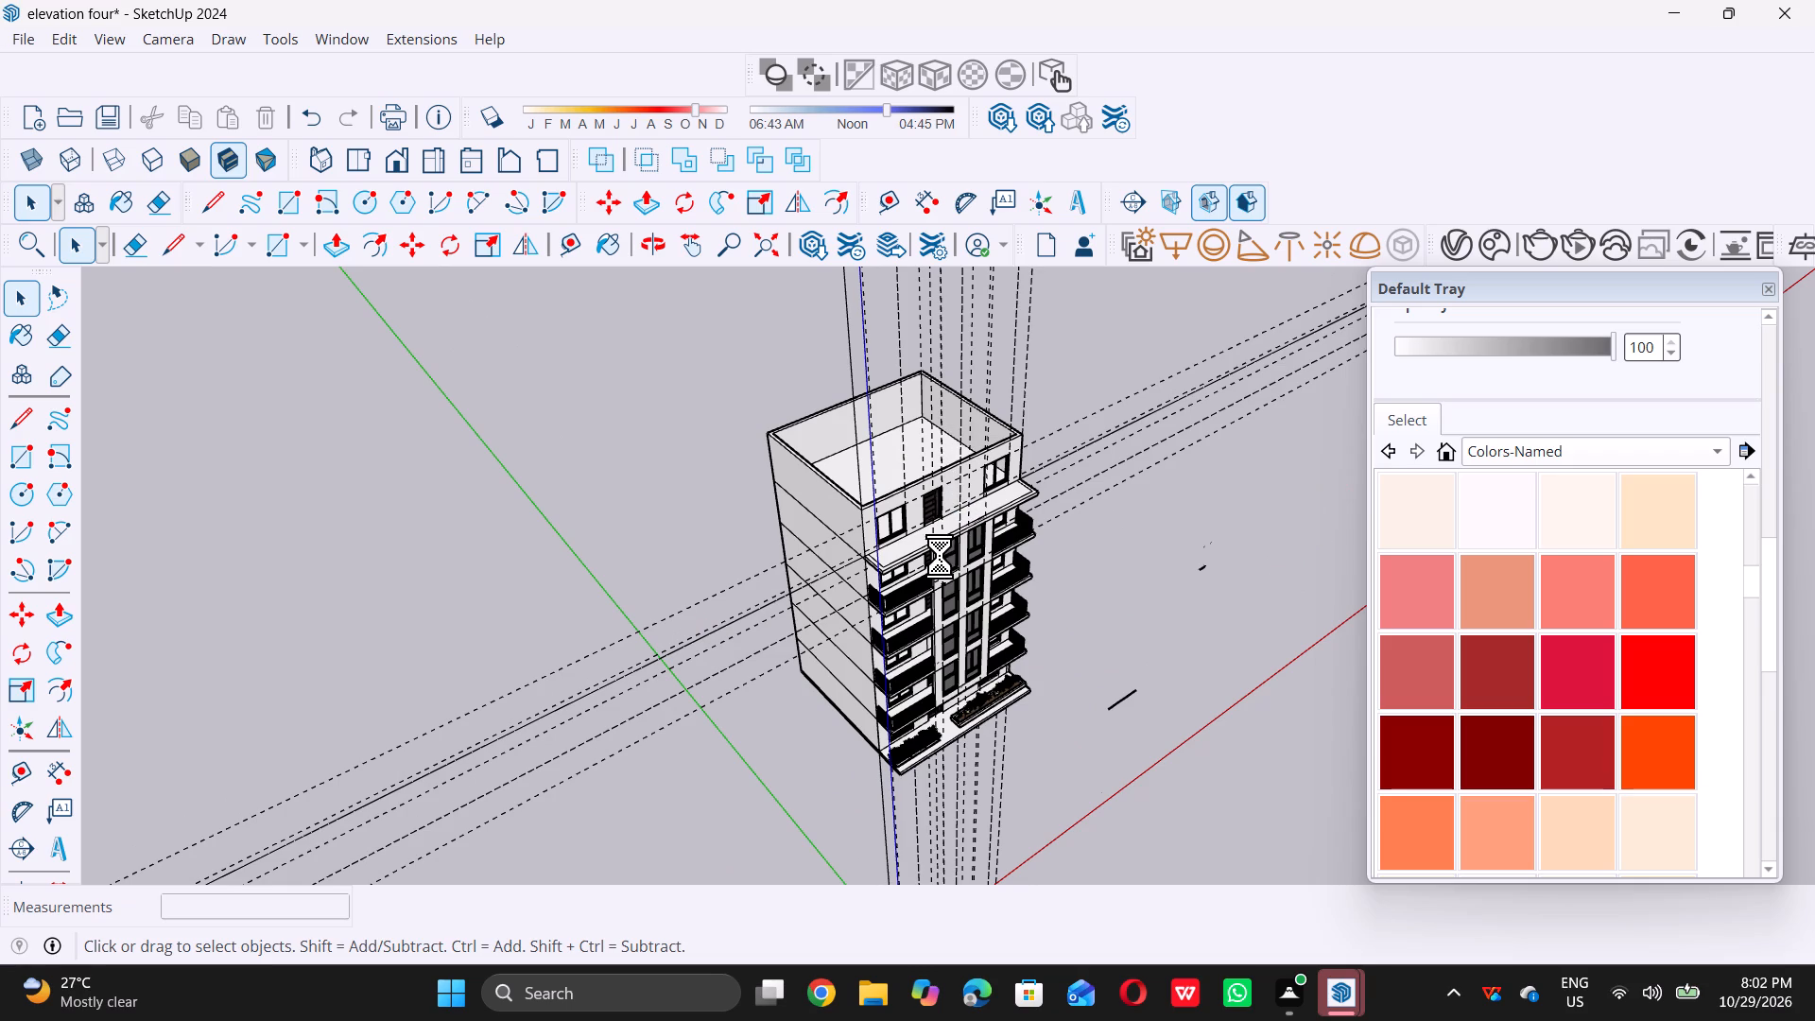
scroll(940, 556, "down", 9)
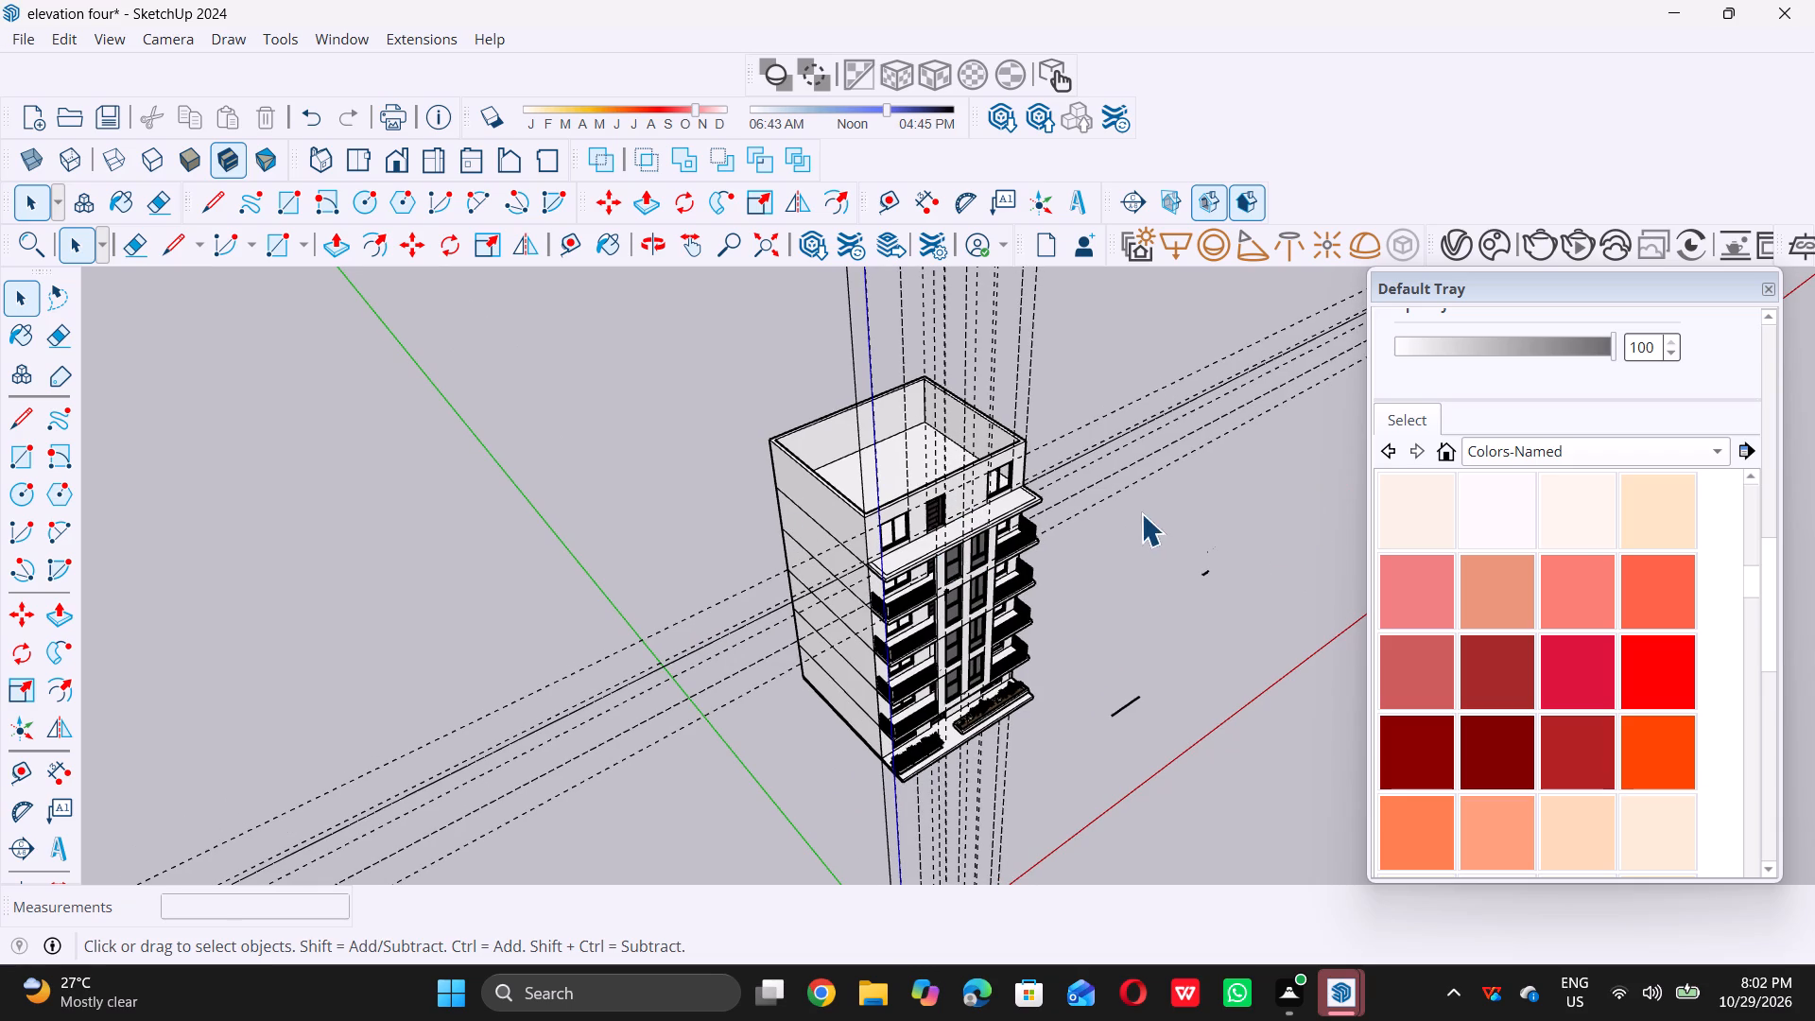
scroll(1141, 513, "up", 4)
scroll(881, 527, "up", 8)
scroll(873, 537, "down", 6)
middle_click_drag(847, 577, 927, 494)
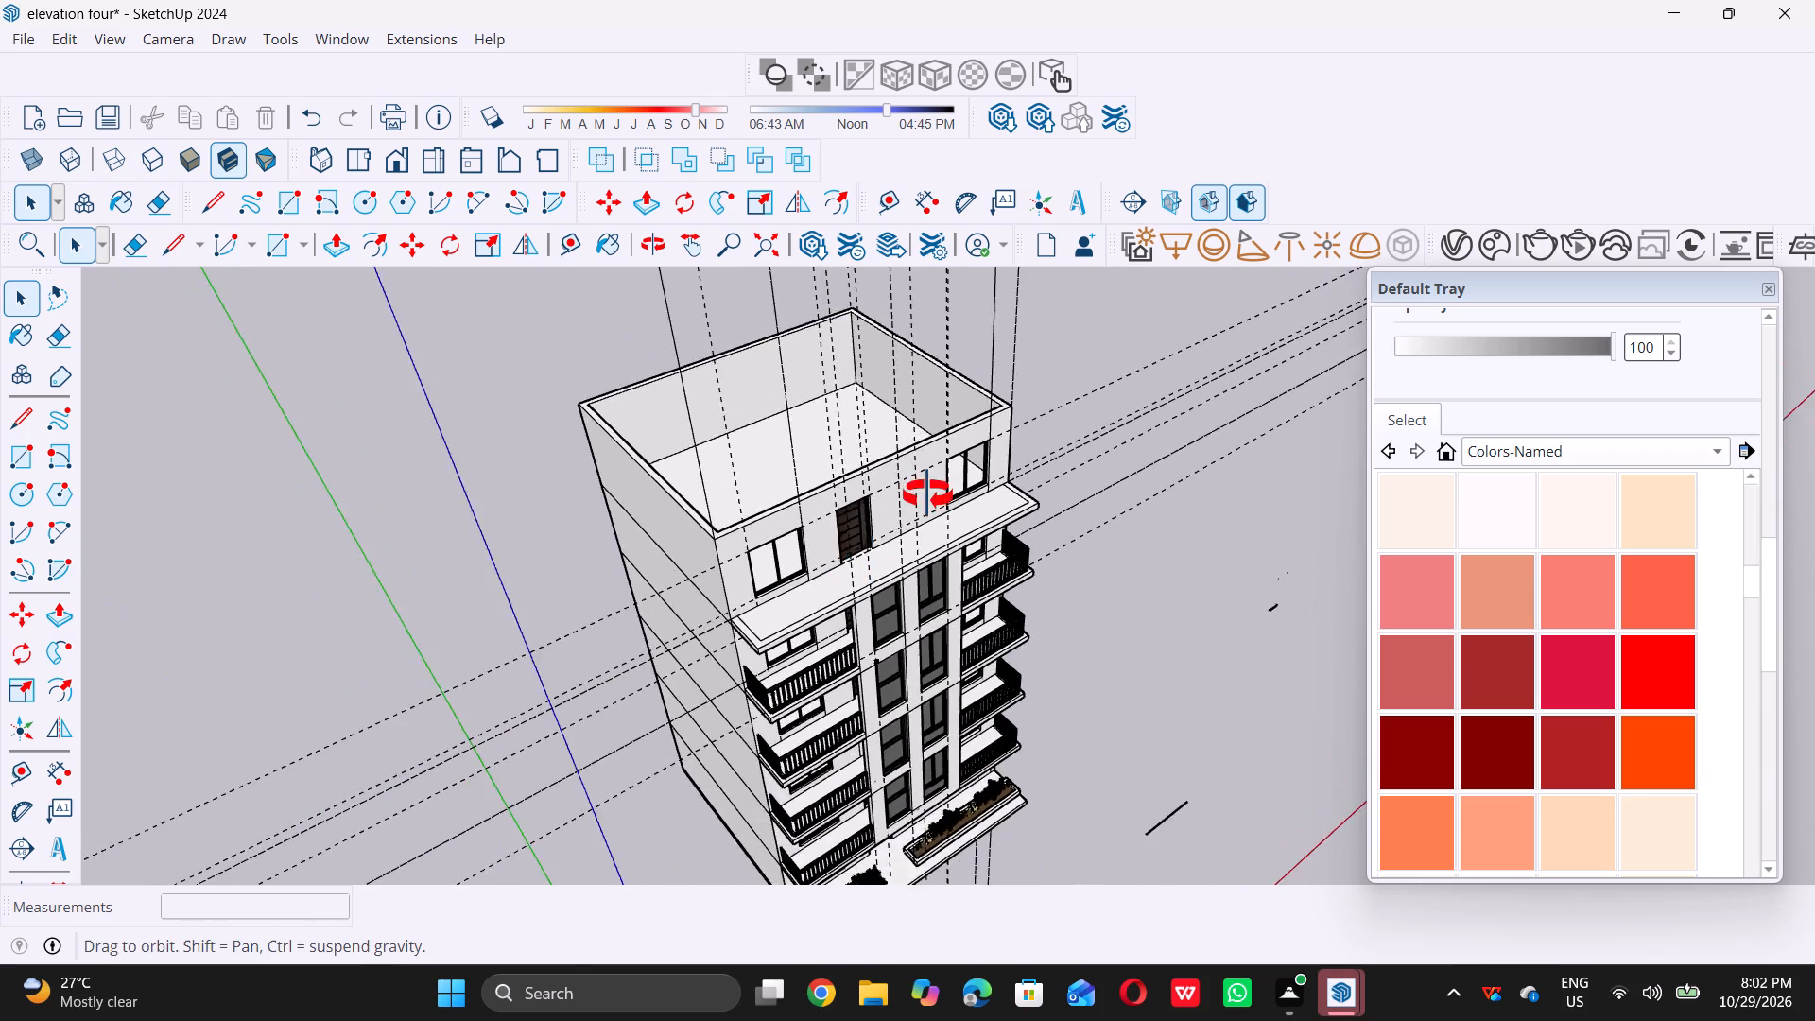
middle_click_drag(927, 494, 886, 487)
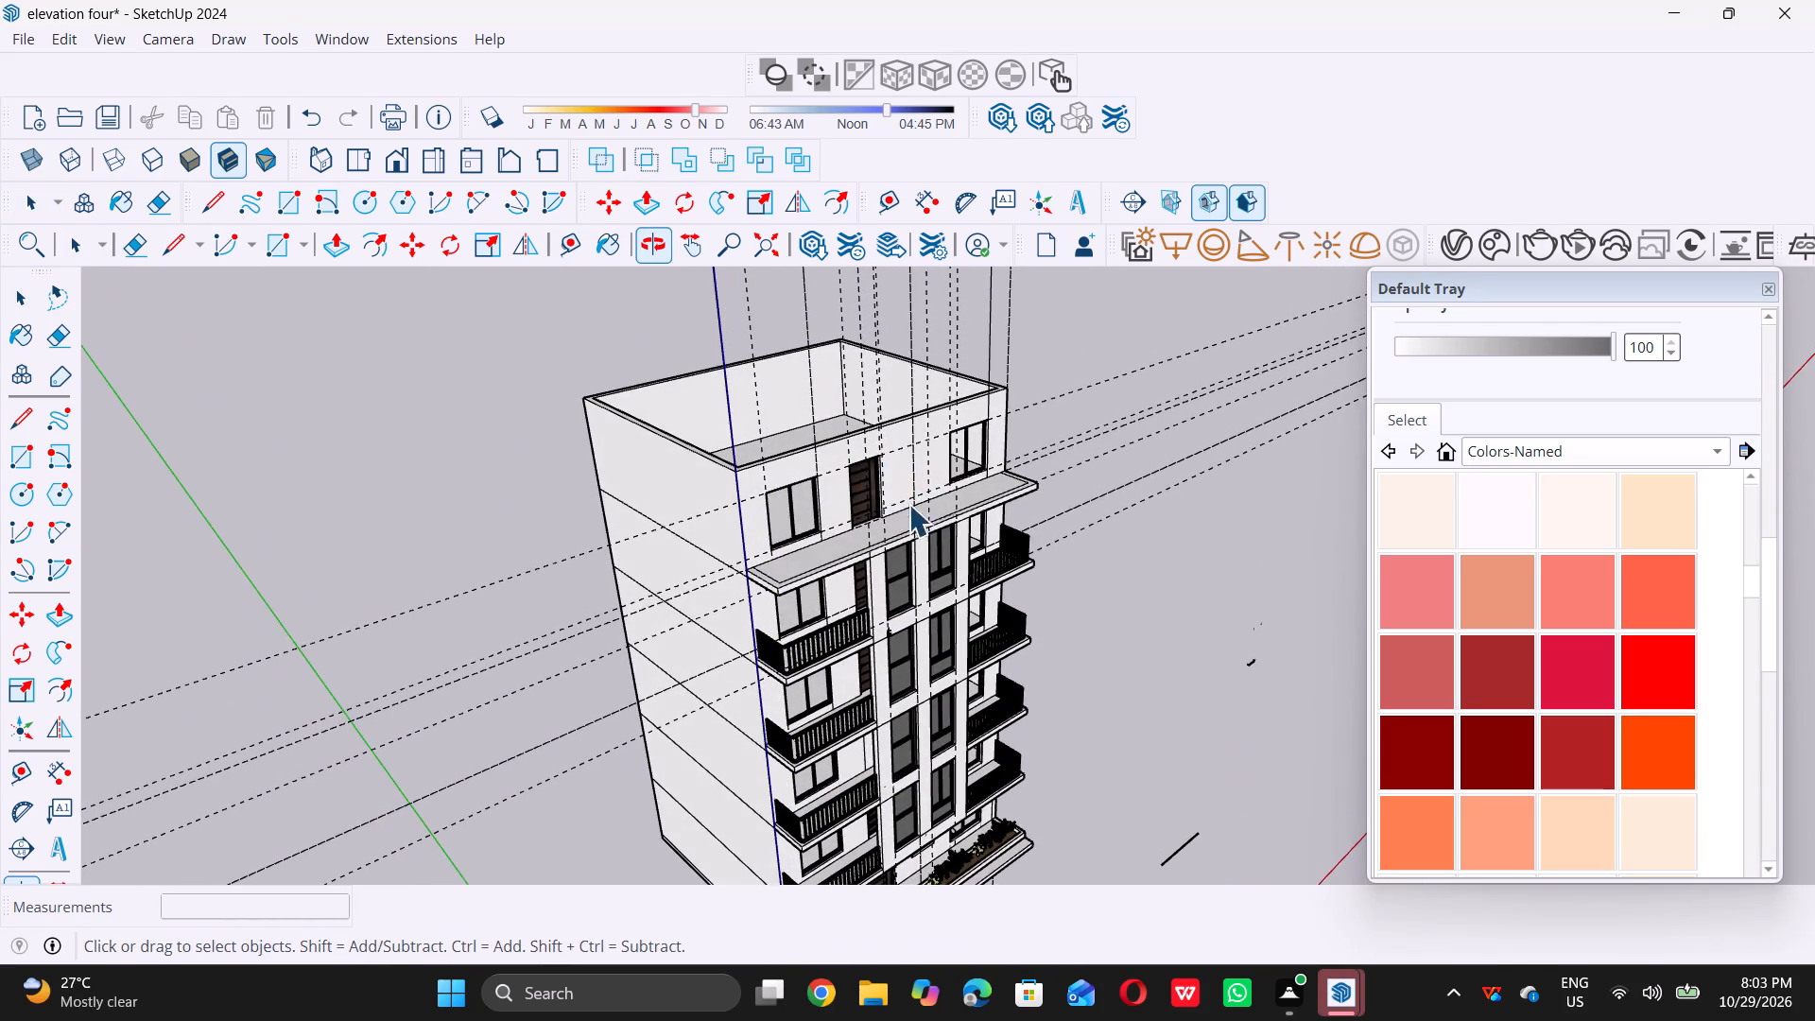
Draw a line up the roof slab's front edge and 9" back across its rim, at the left side of the central window bay.
scroll(918, 515, "up", 6)
scroll(827, 587, "up", 15)
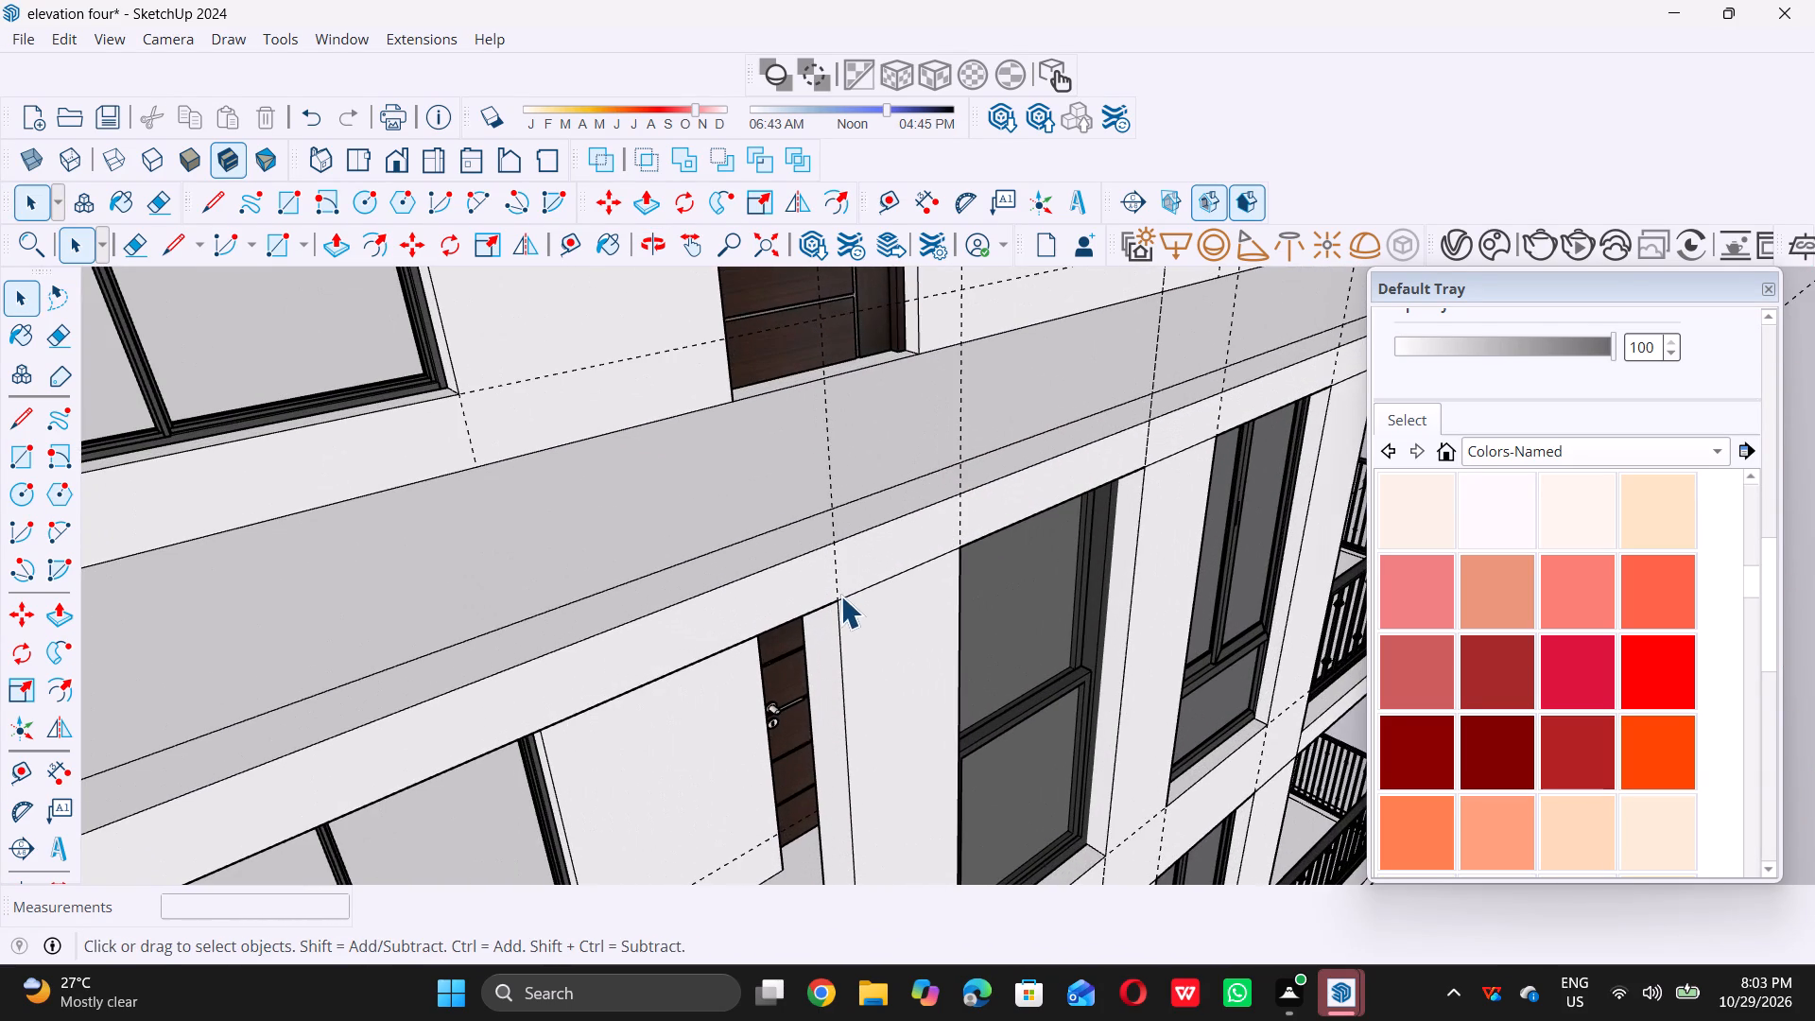
key("l")
scroll(840, 596, "up", 3)
left_click(840, 596)
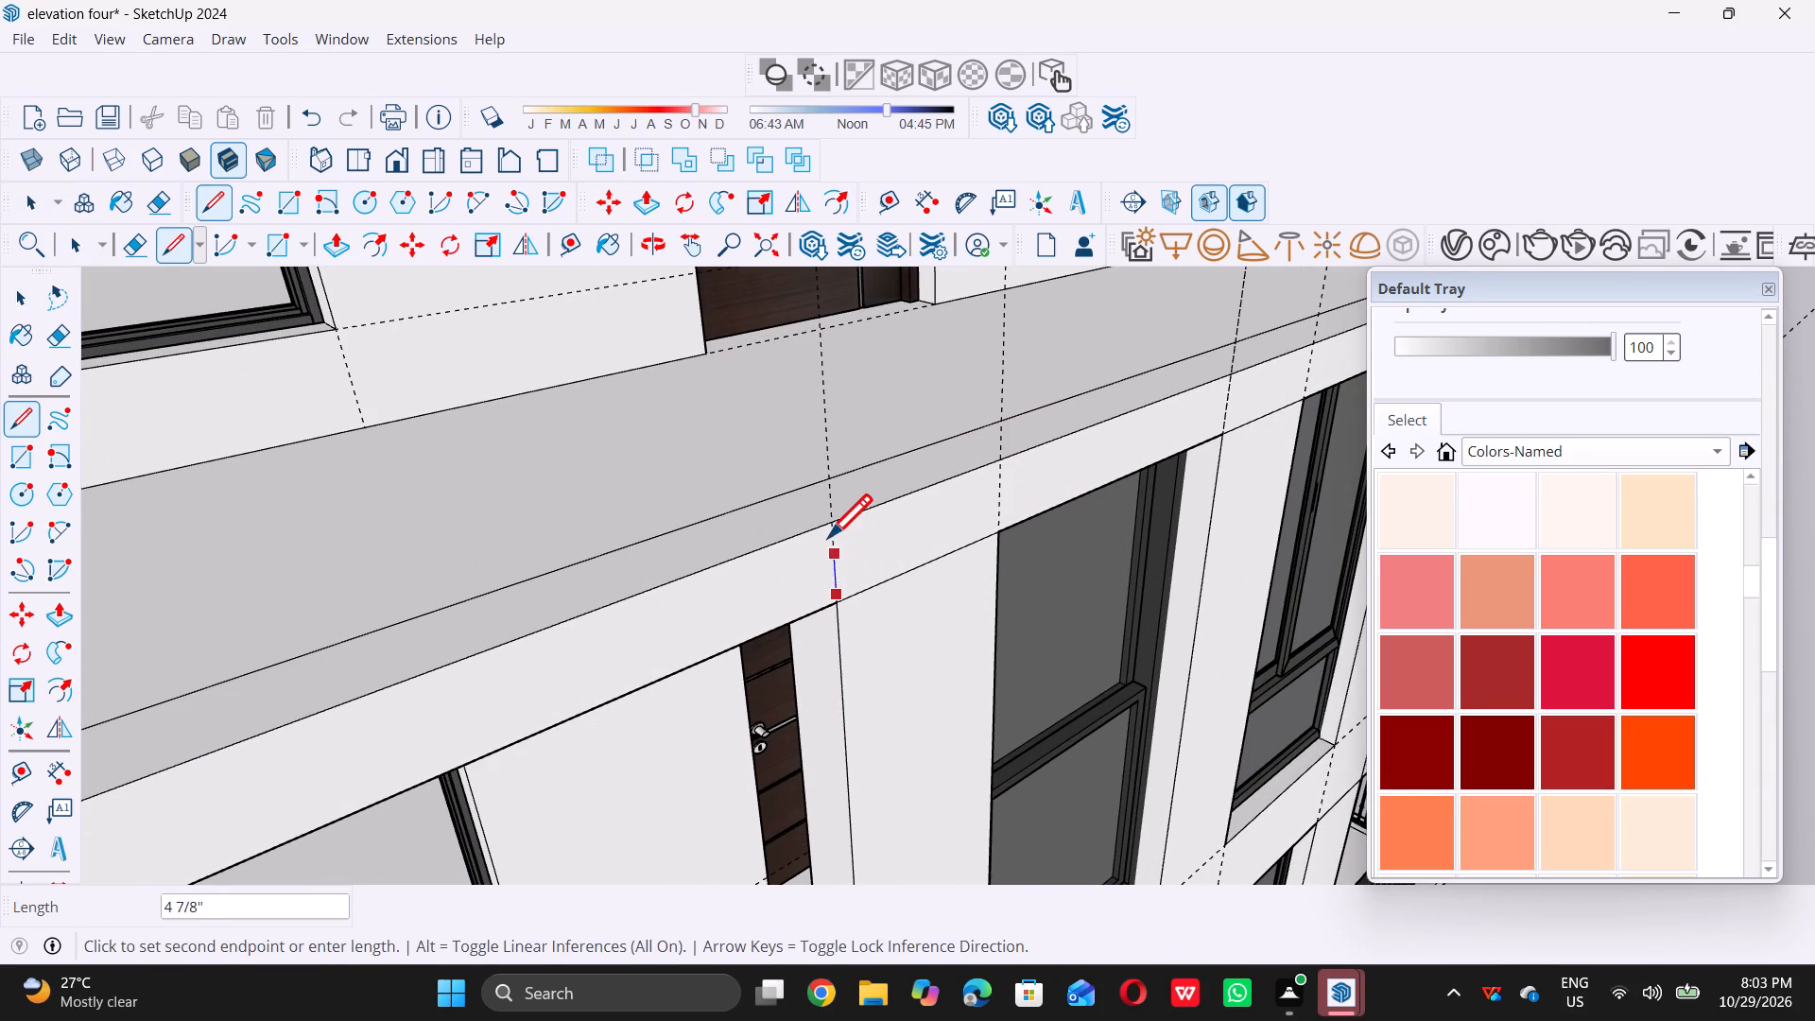
triple_click(830, 527)
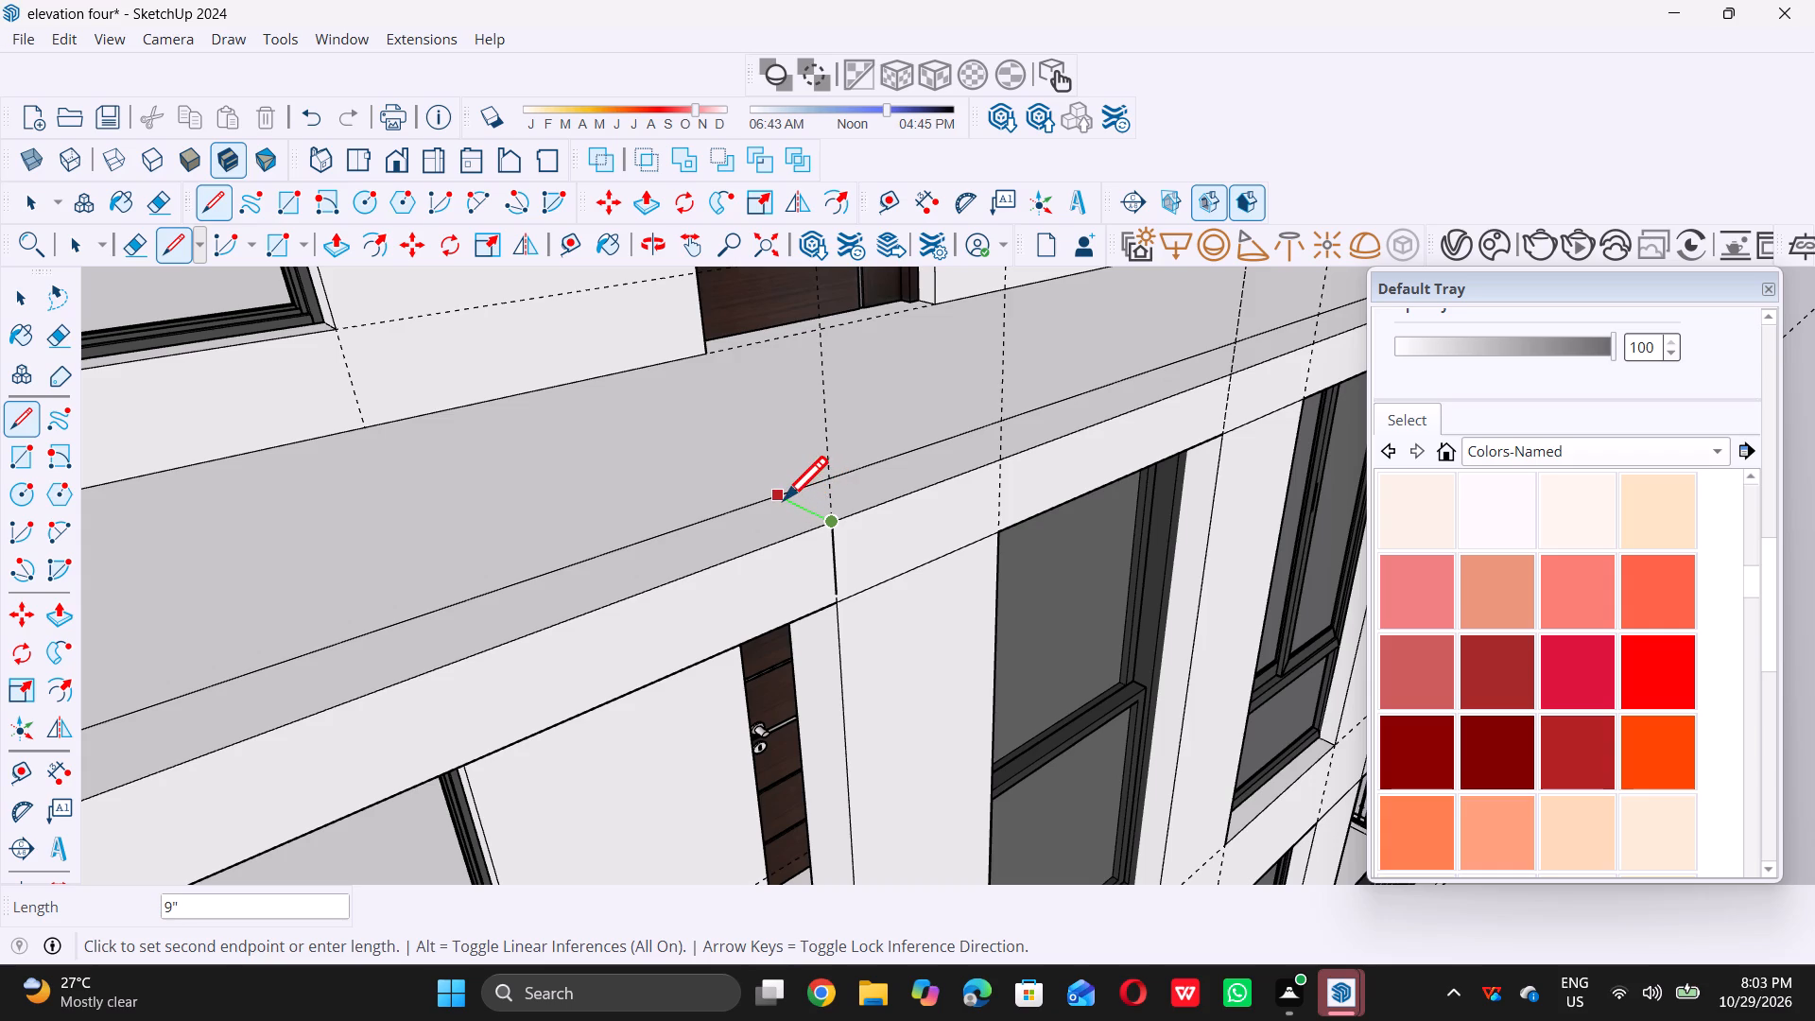
double_click(784, 499)
Draw matching lines on the slab's front edge and 9" across its rim at the right side of the central window bay.
scroll(770, 561, "down", 14)
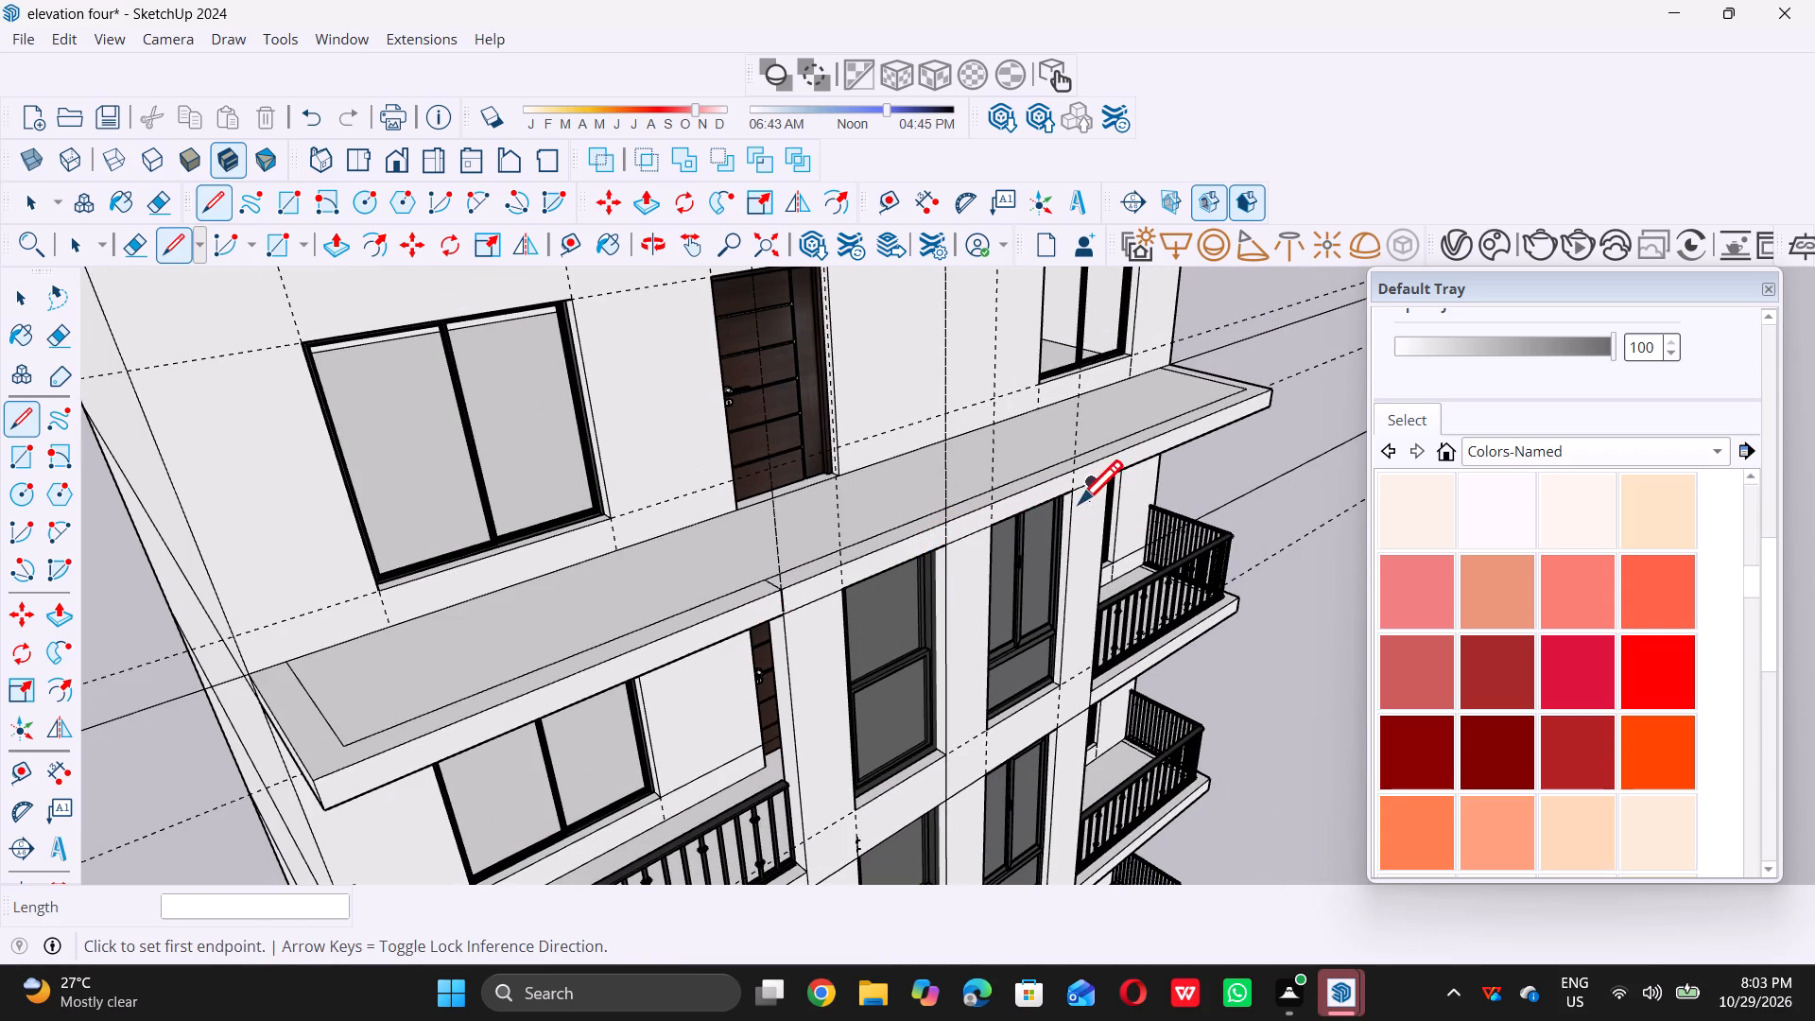
scroll(1072, 486, "up", 9)
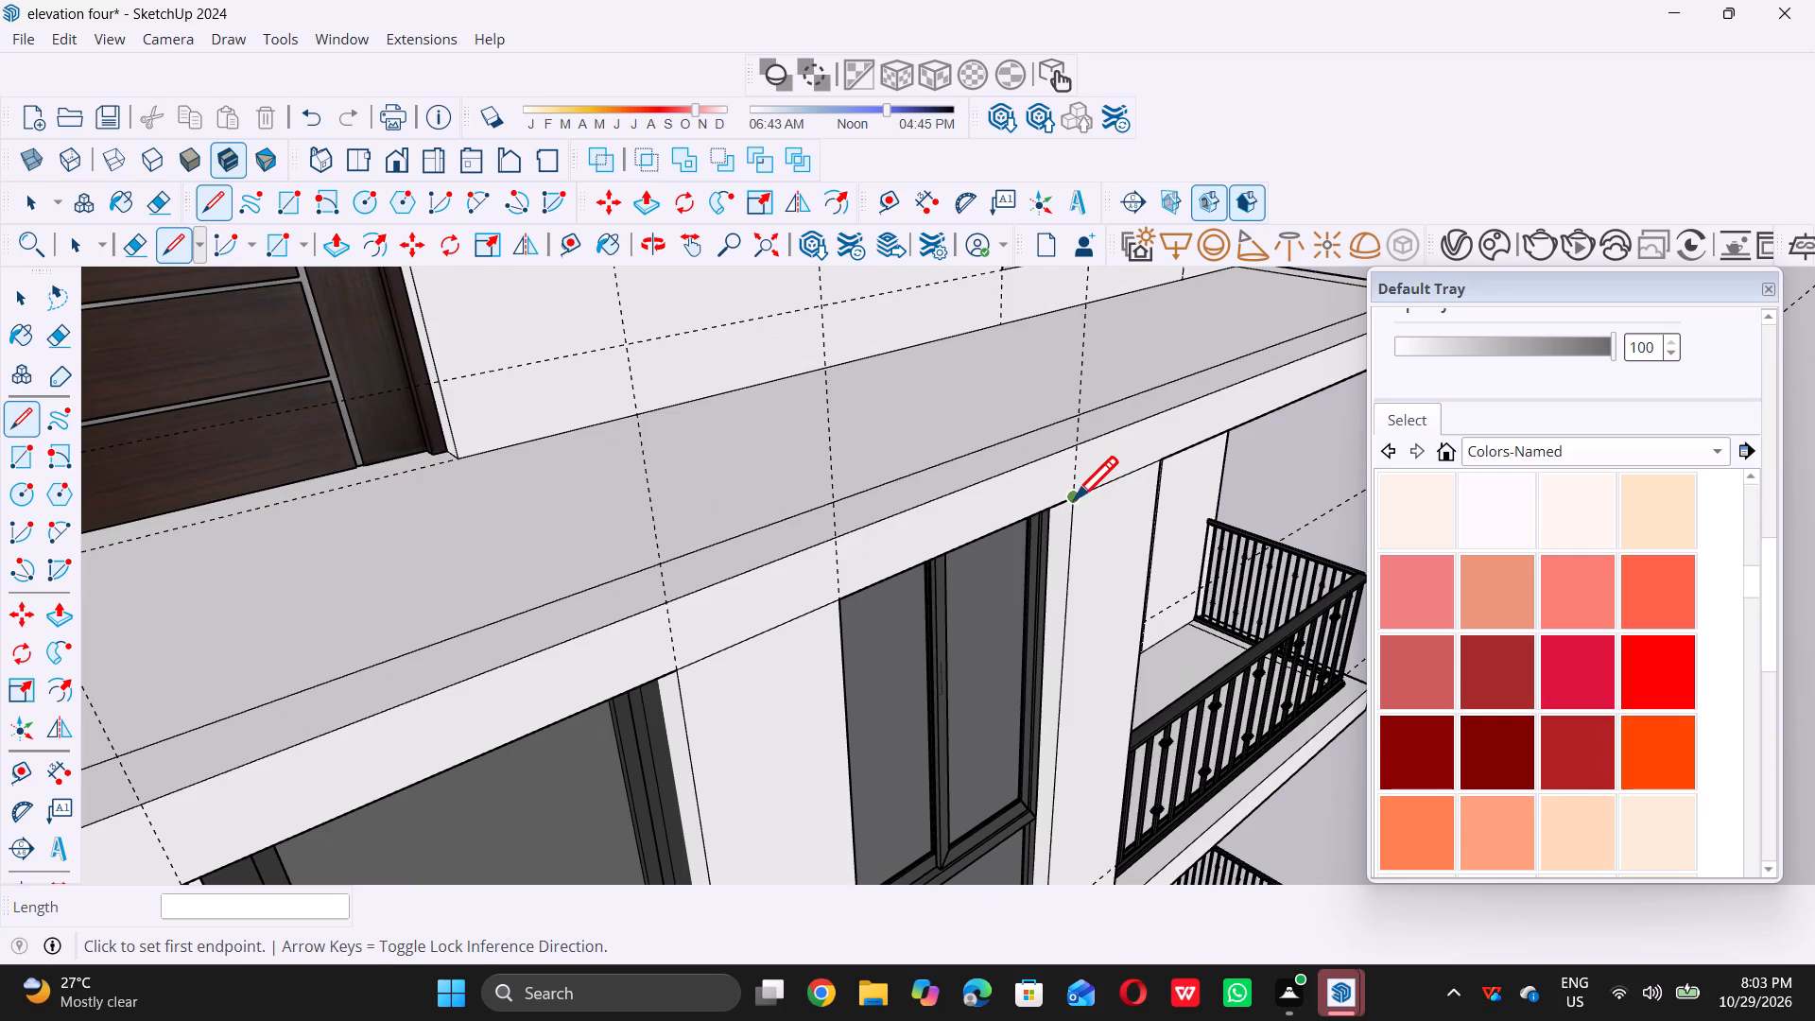
double_click(1074, 499)
left_click(1081, 454)
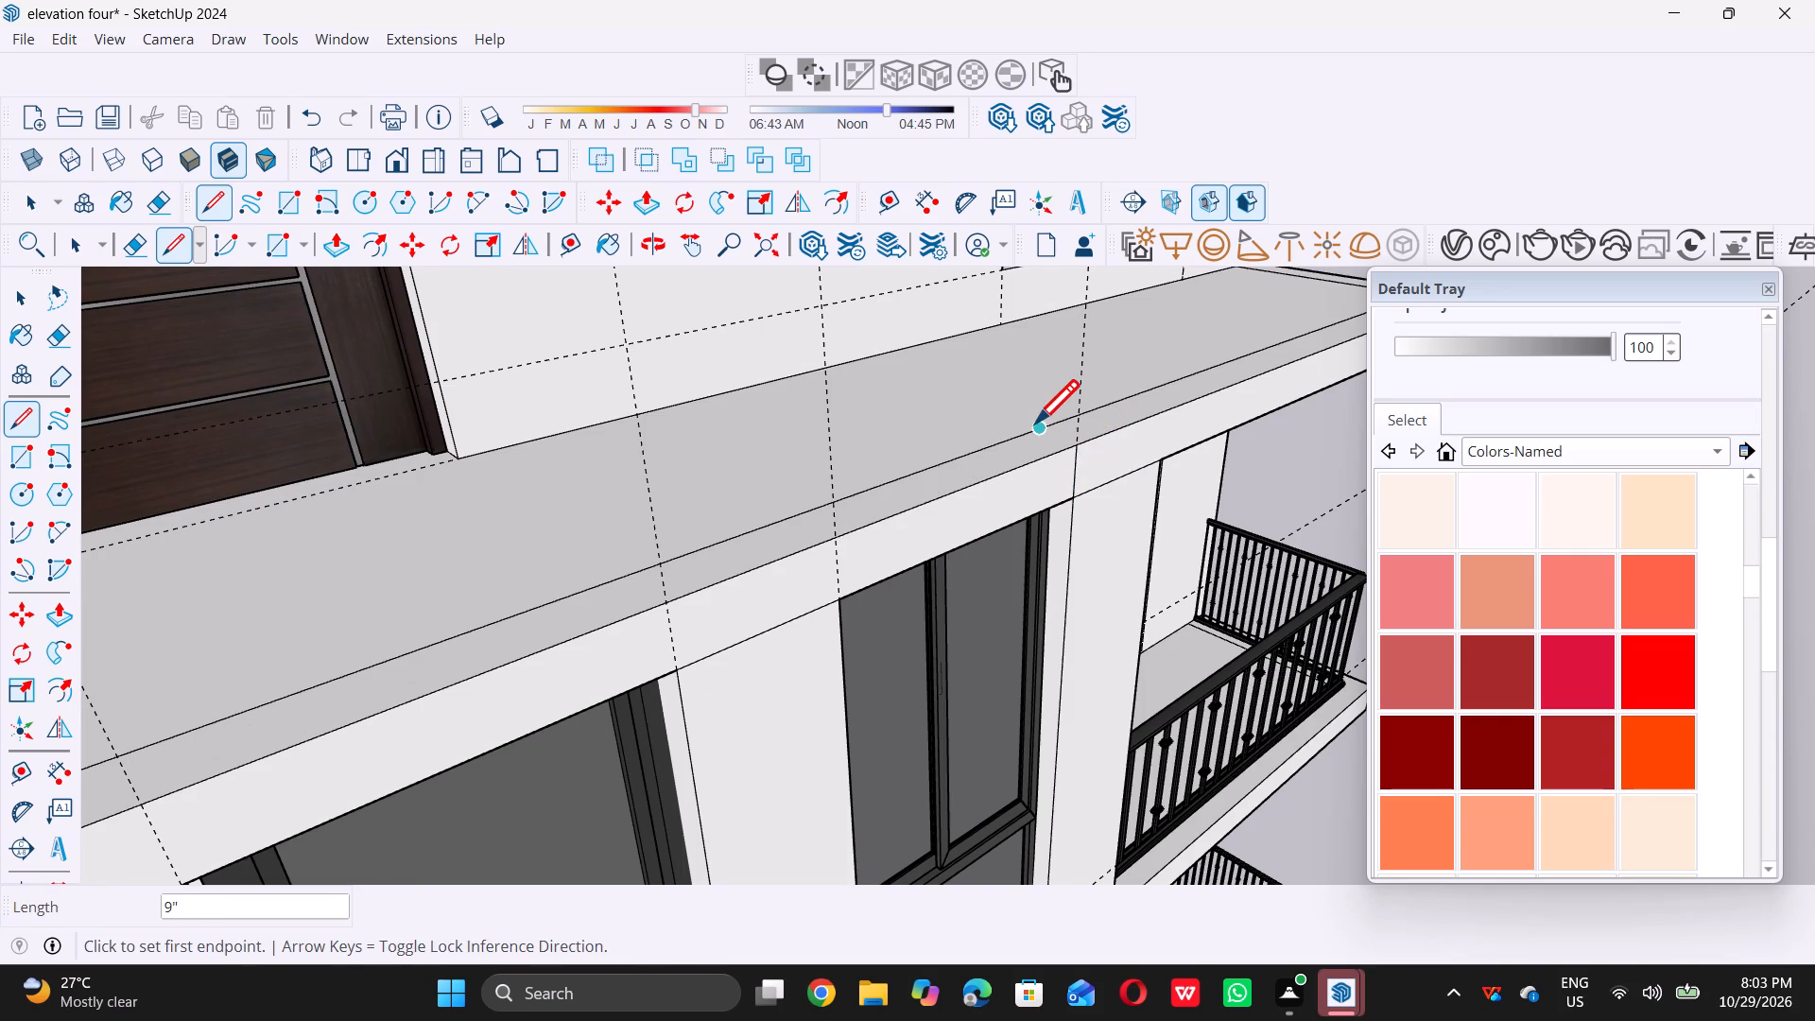
scroll(1079, 444, "up", 2)
triple_click(1079, 444)
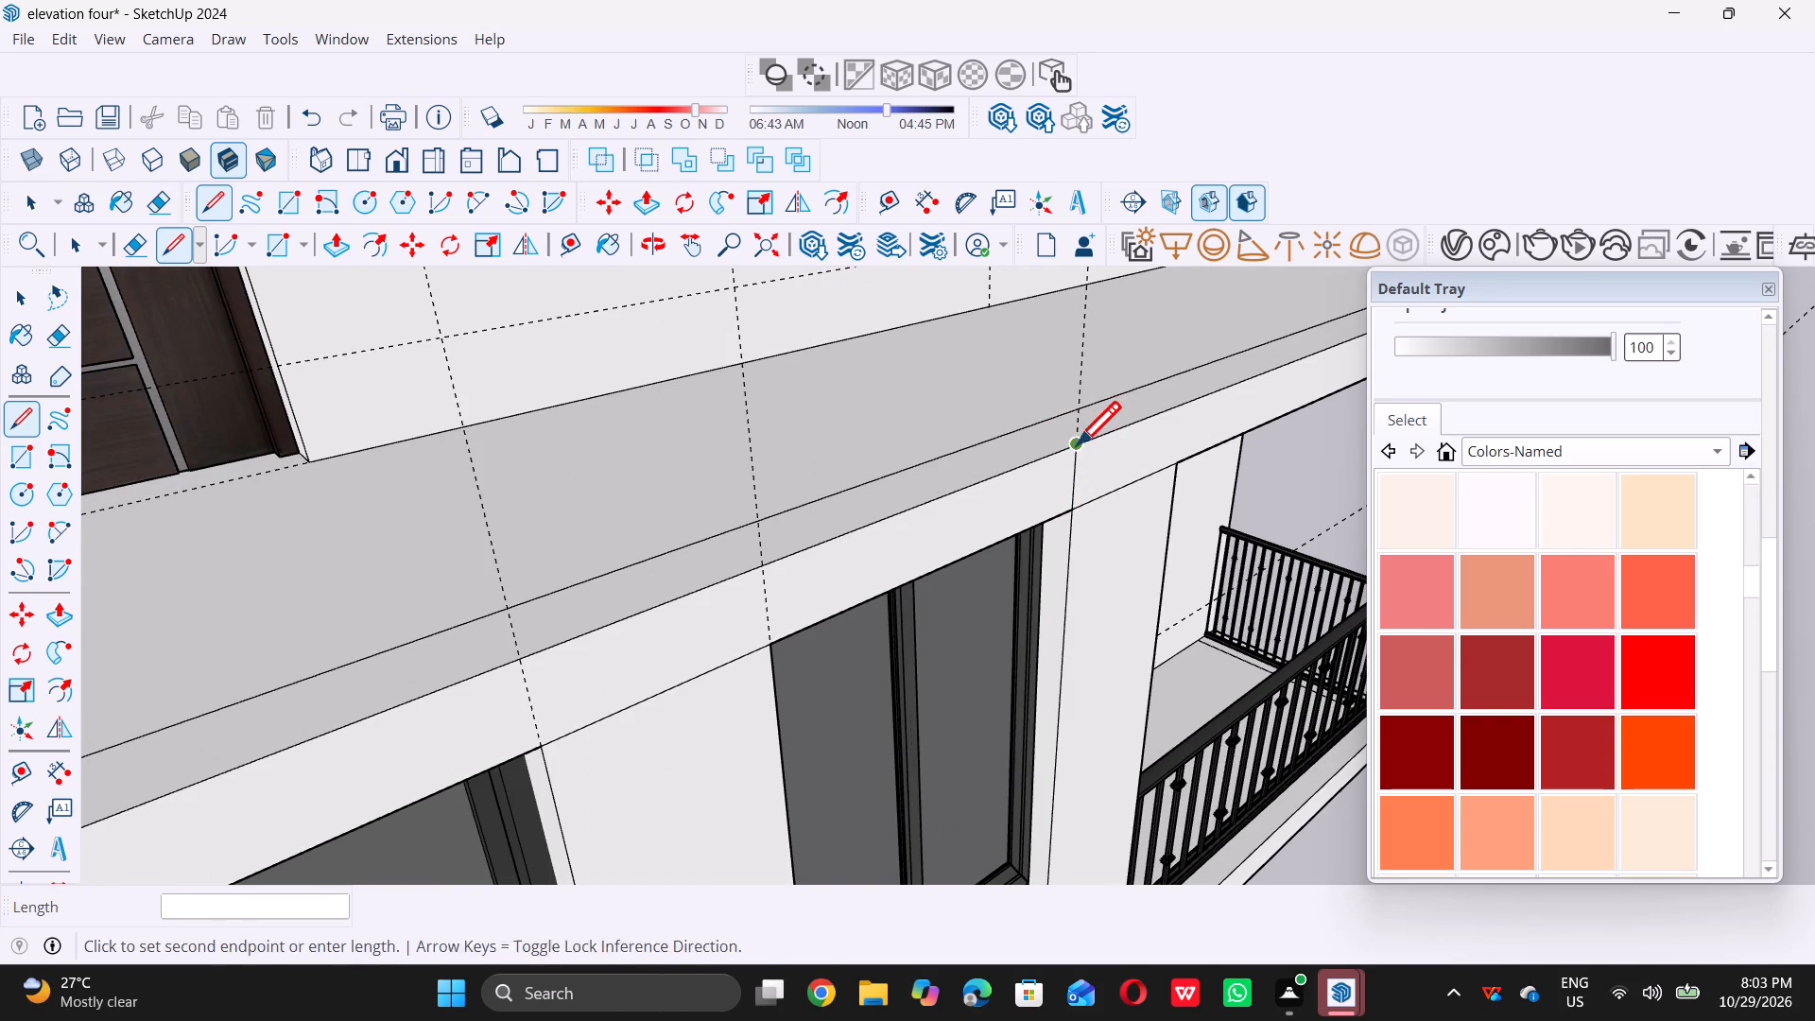
double_click(1031, 424)
key("space")
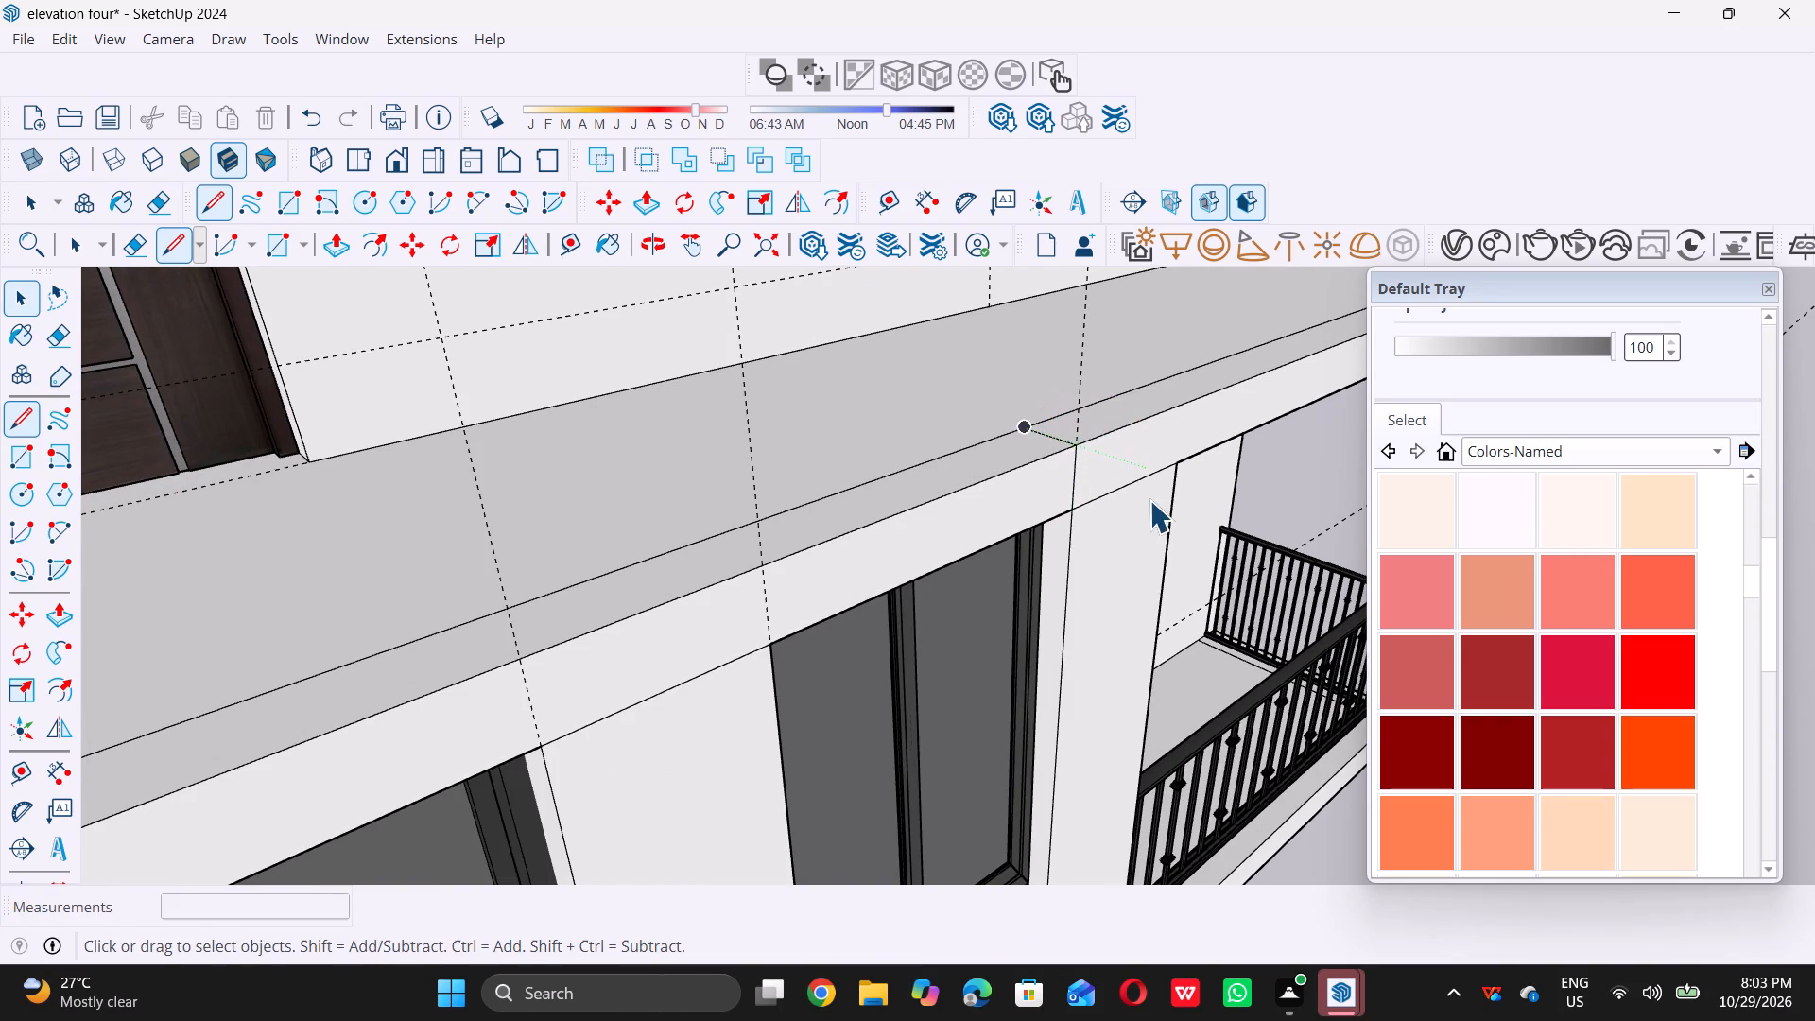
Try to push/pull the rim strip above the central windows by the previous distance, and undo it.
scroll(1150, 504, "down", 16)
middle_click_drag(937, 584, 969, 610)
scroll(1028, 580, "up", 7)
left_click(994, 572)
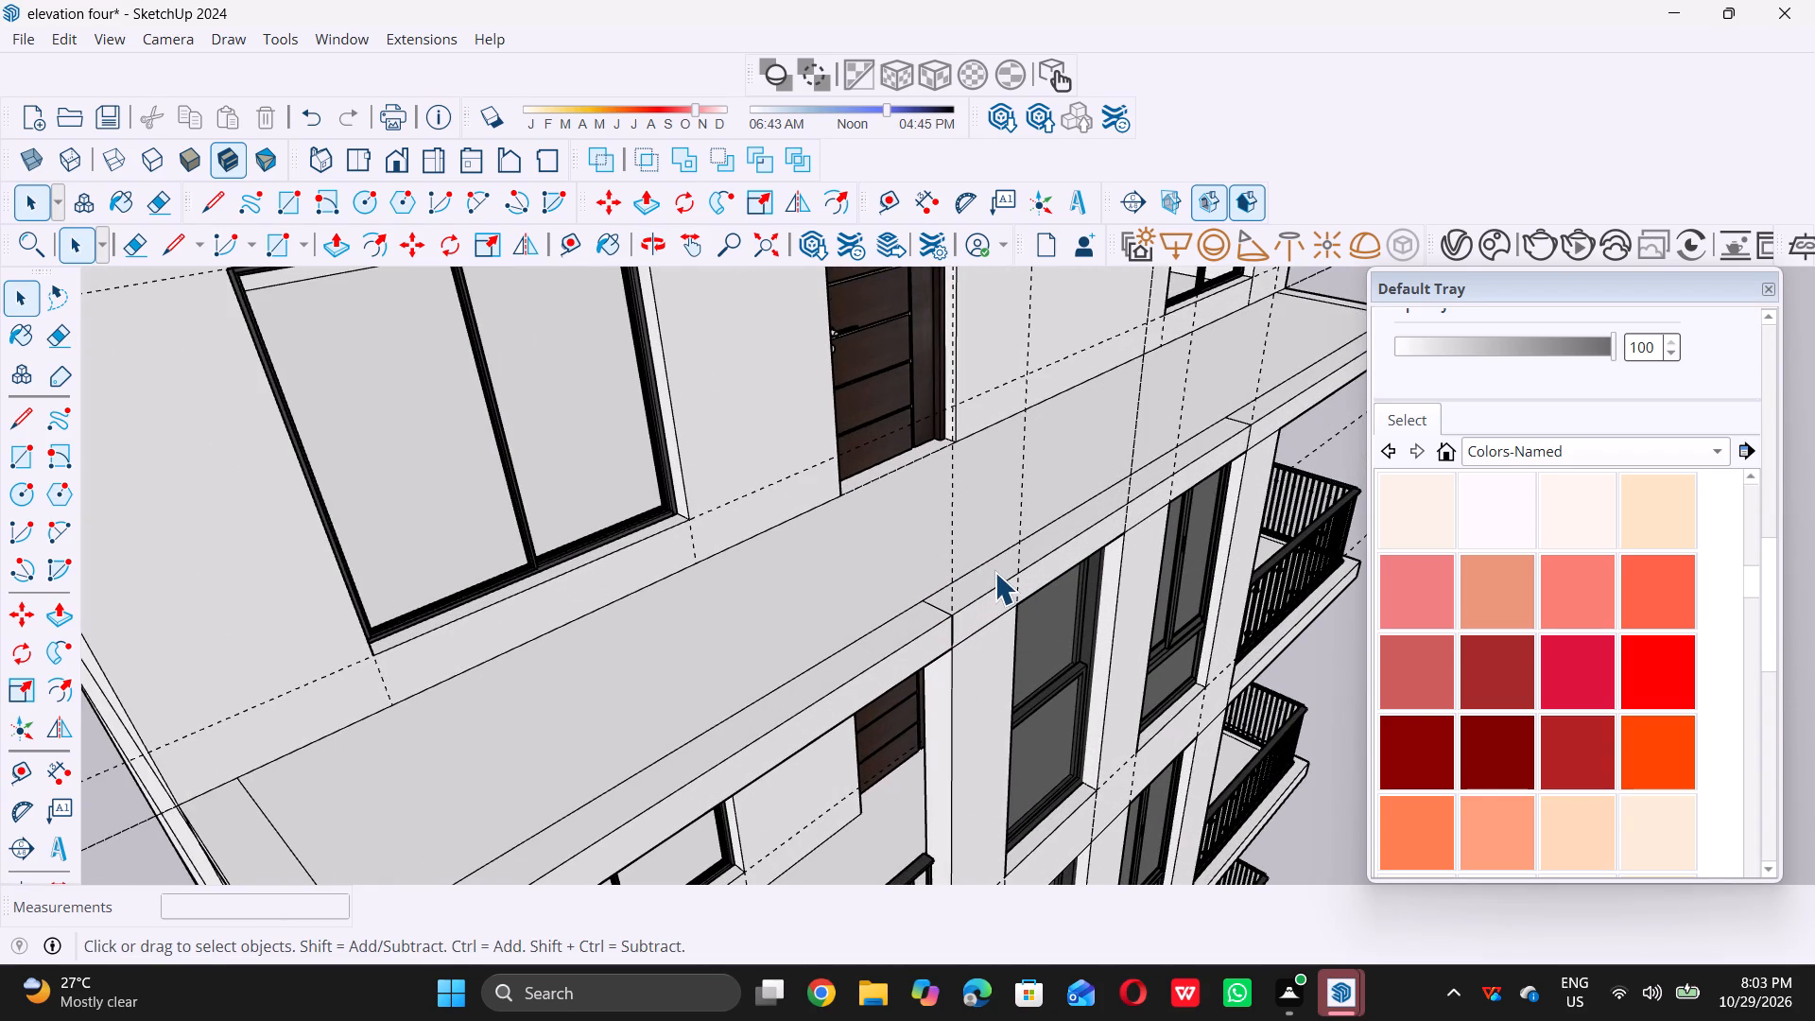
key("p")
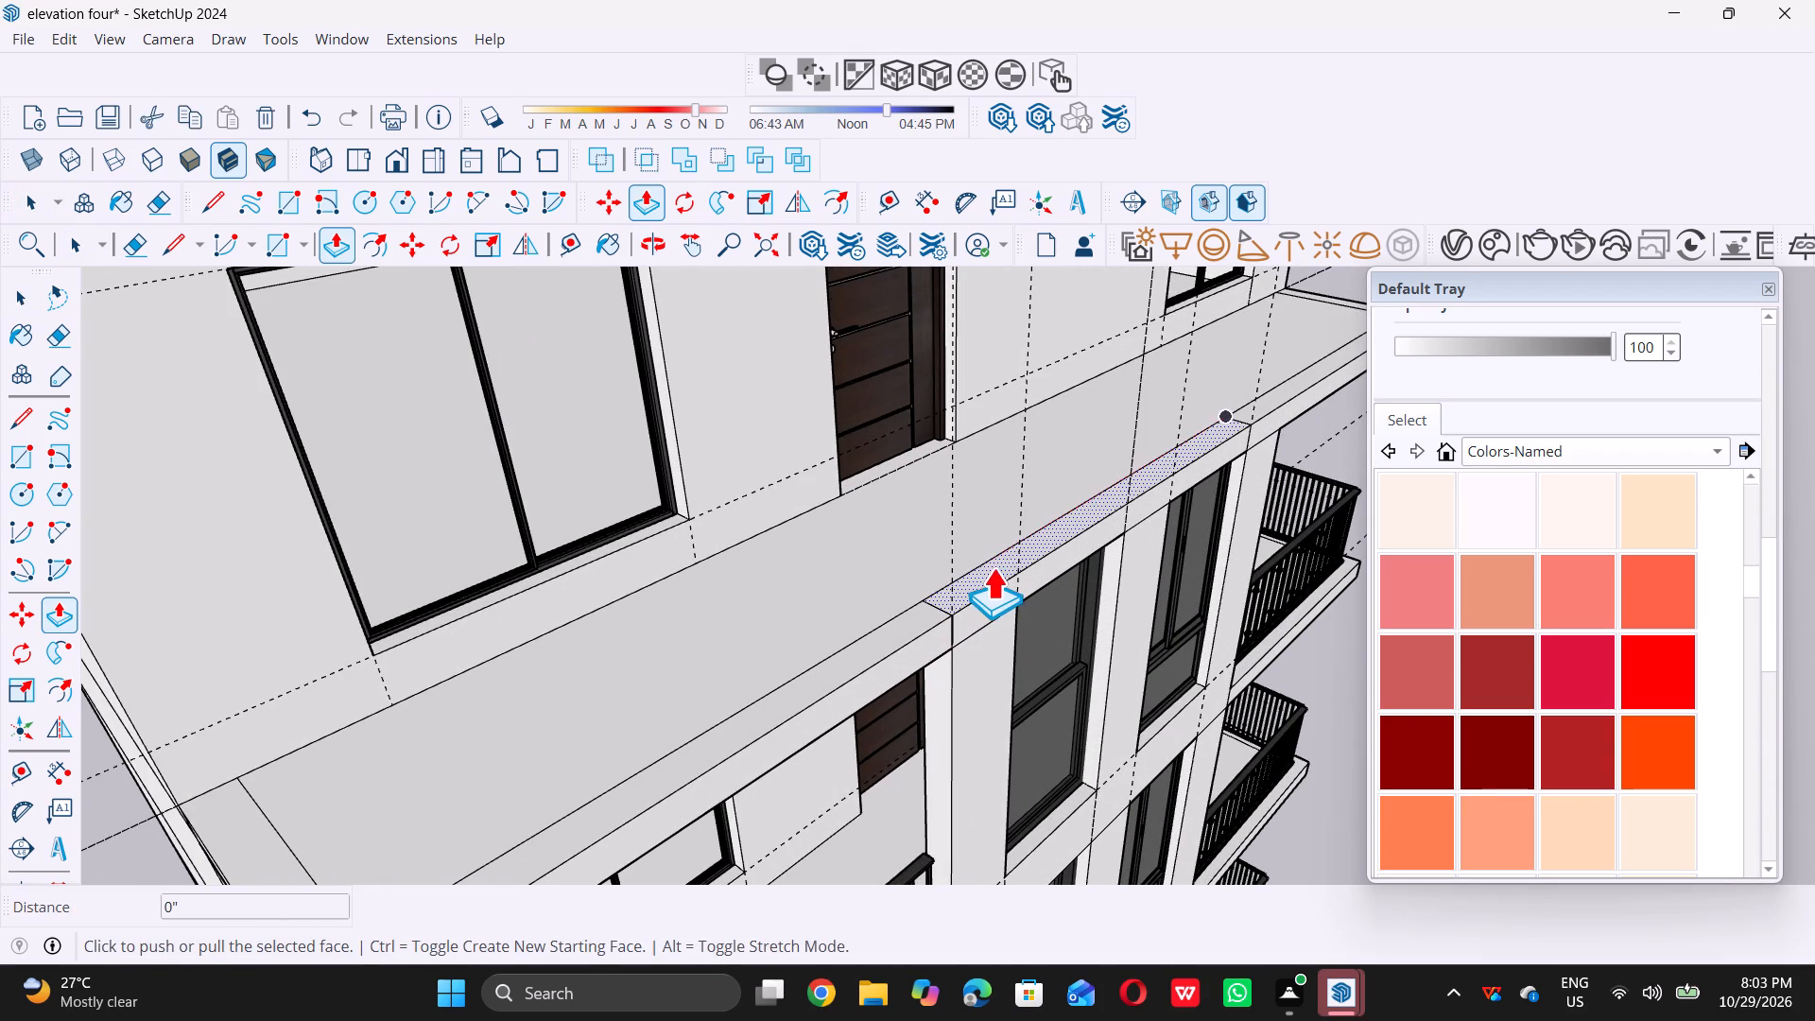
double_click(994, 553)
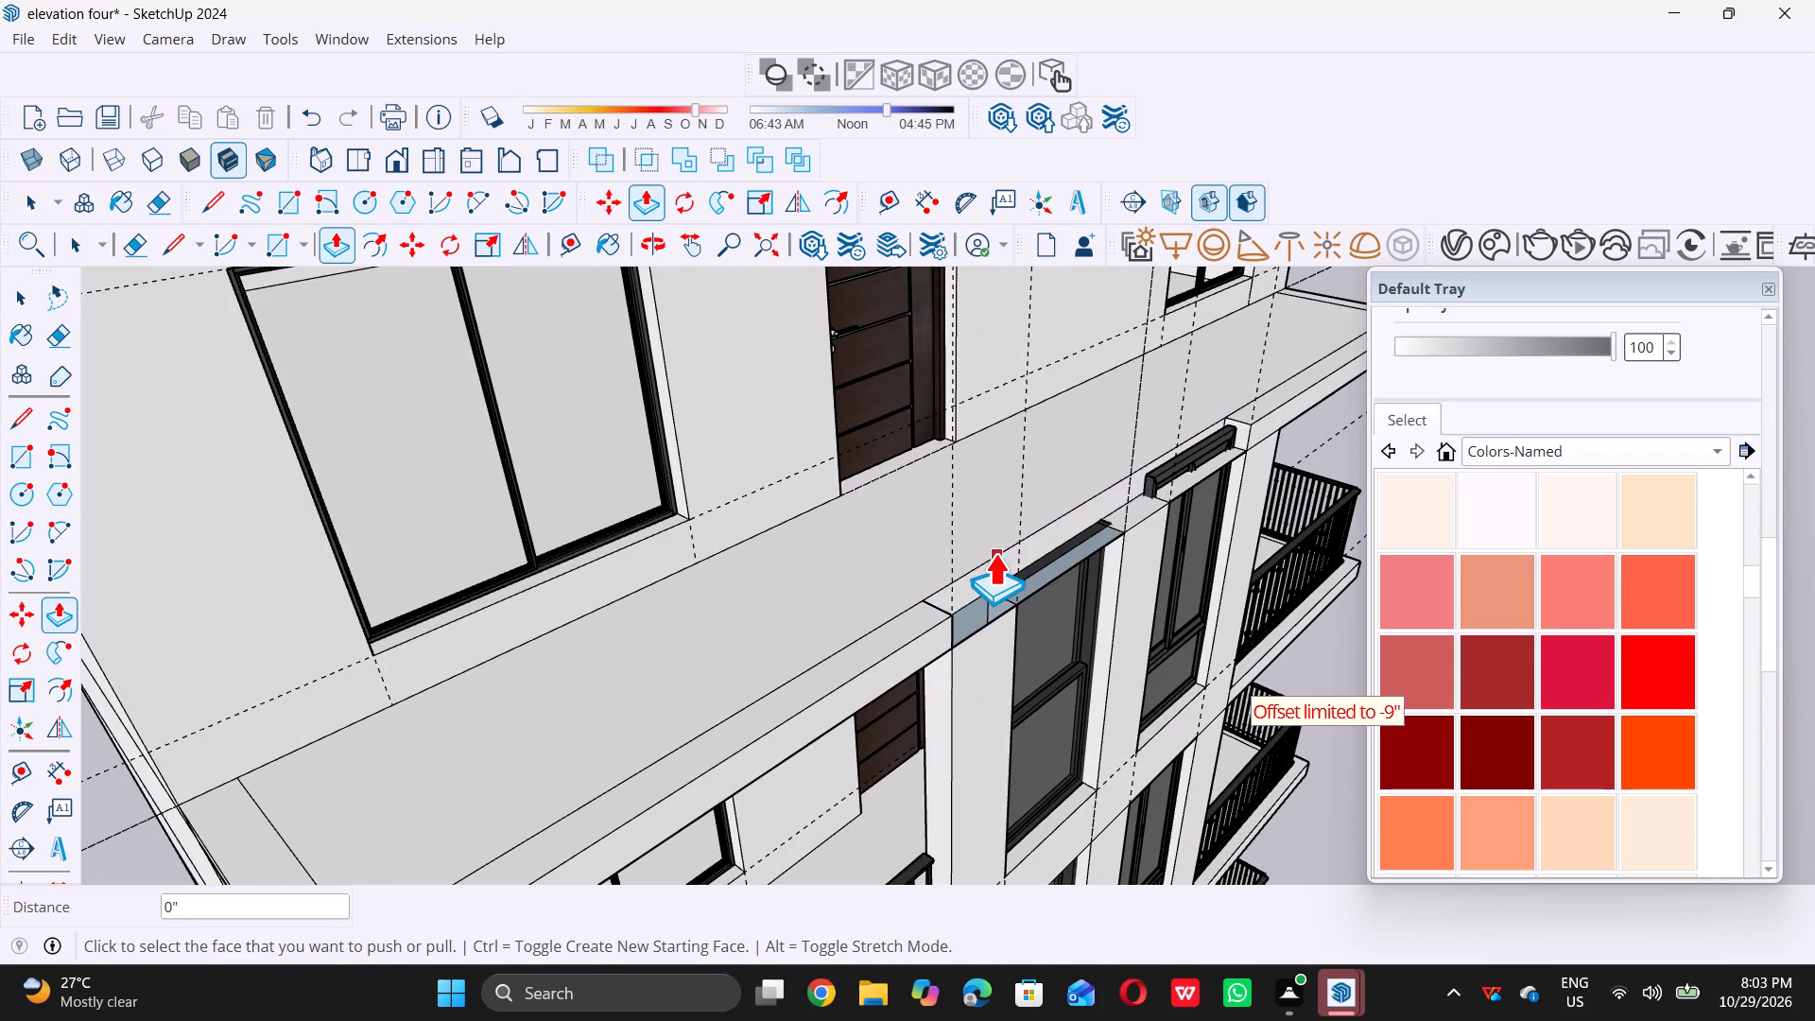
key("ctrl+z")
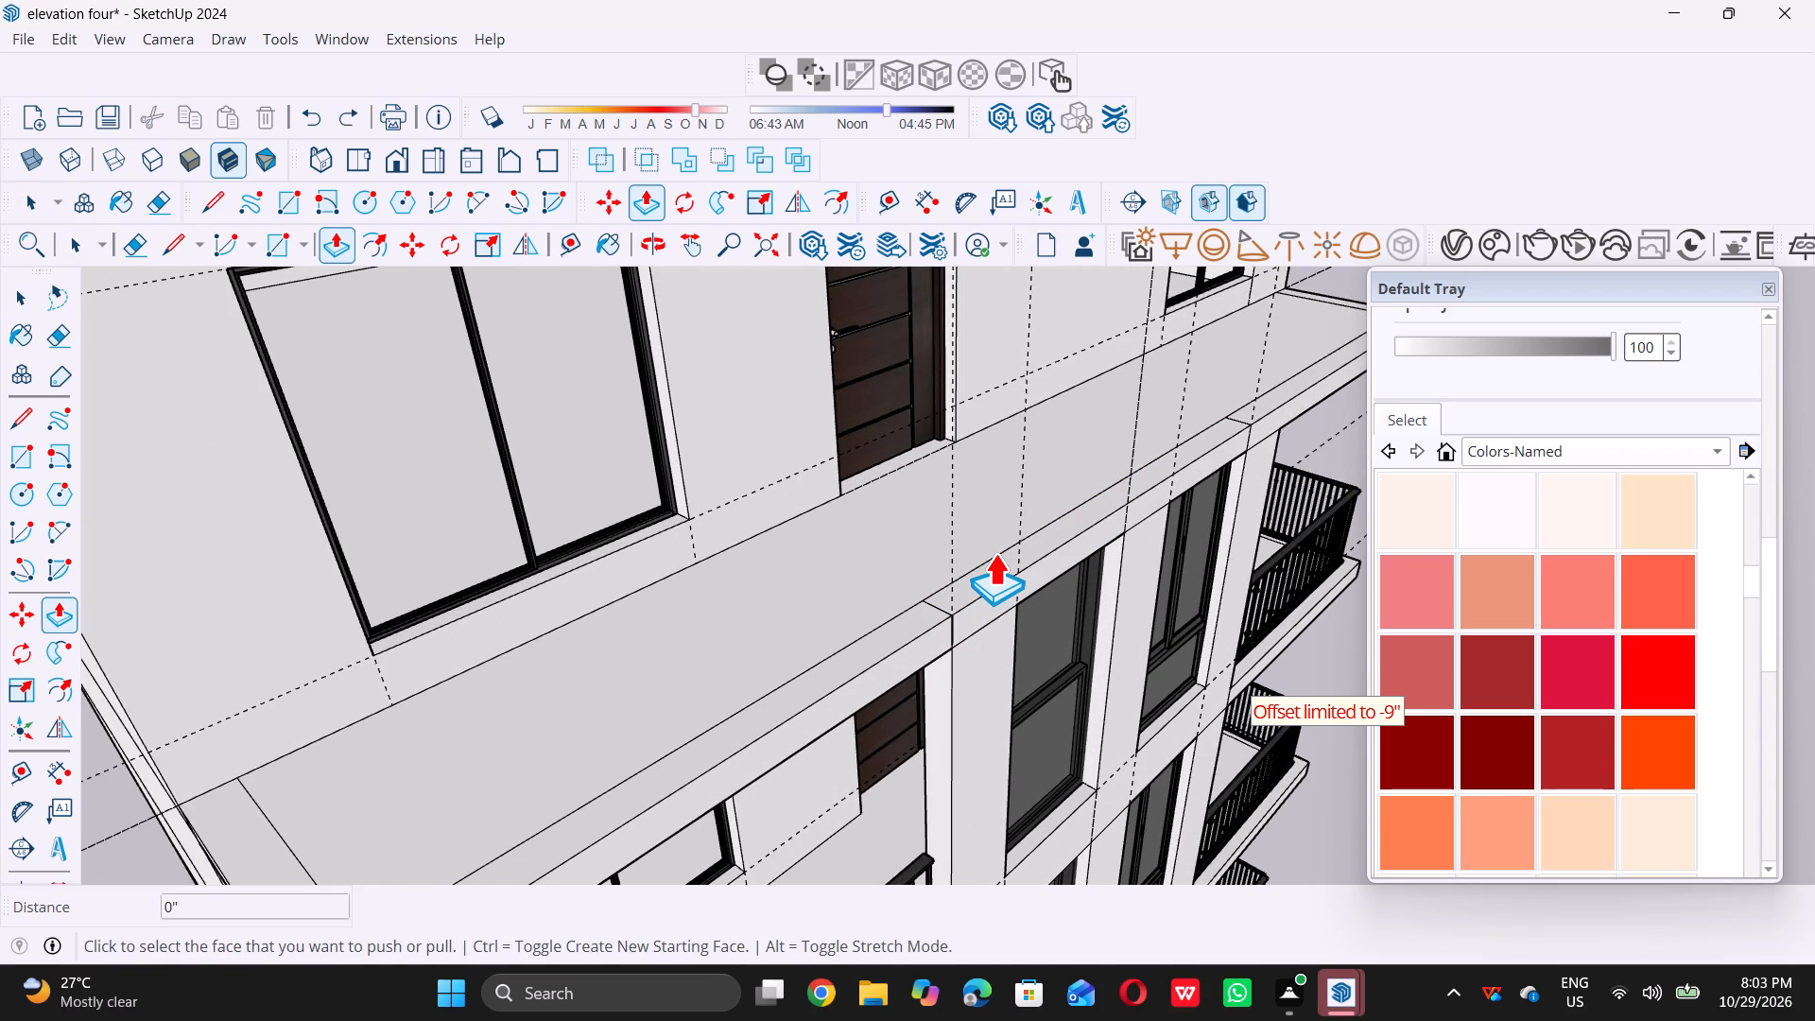
Pull the slab's rim strip above the central windows up 10' into a raised wall panel in front of the roof-level wall.
scroll(994, 553, "up", 5)
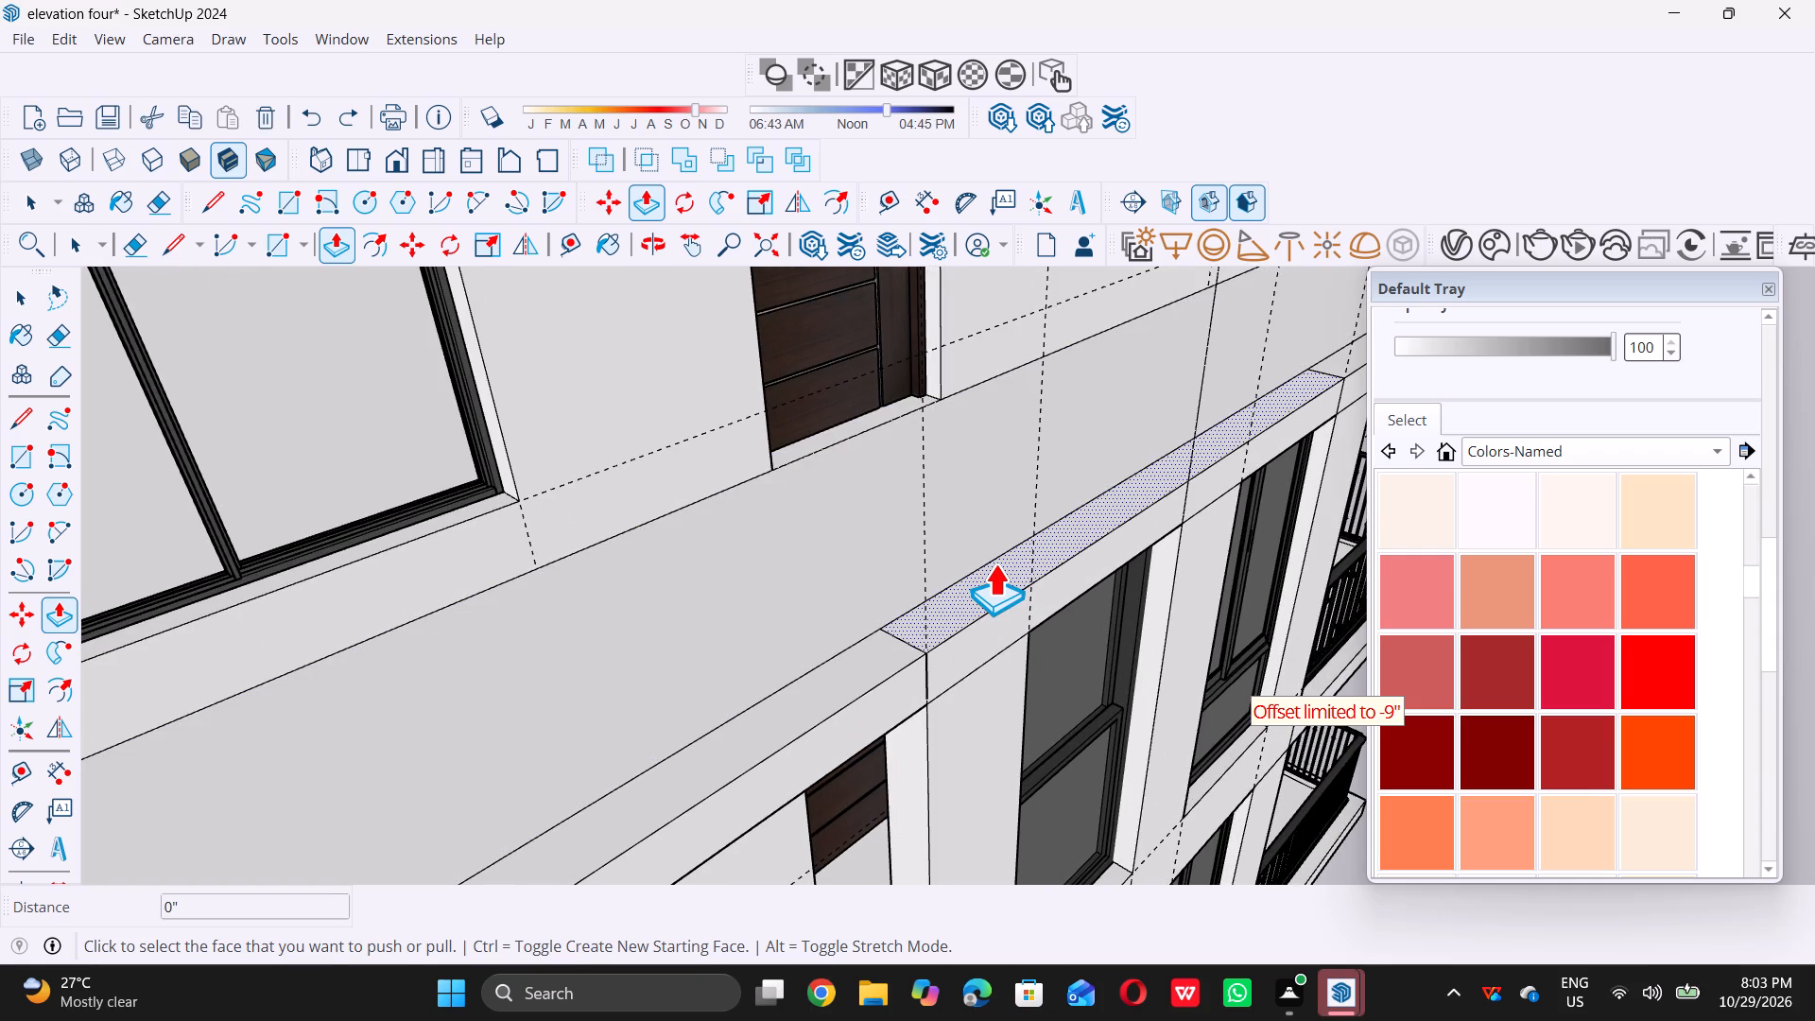
left_click(994, 563)
scroll(994, 563, "down", 16)
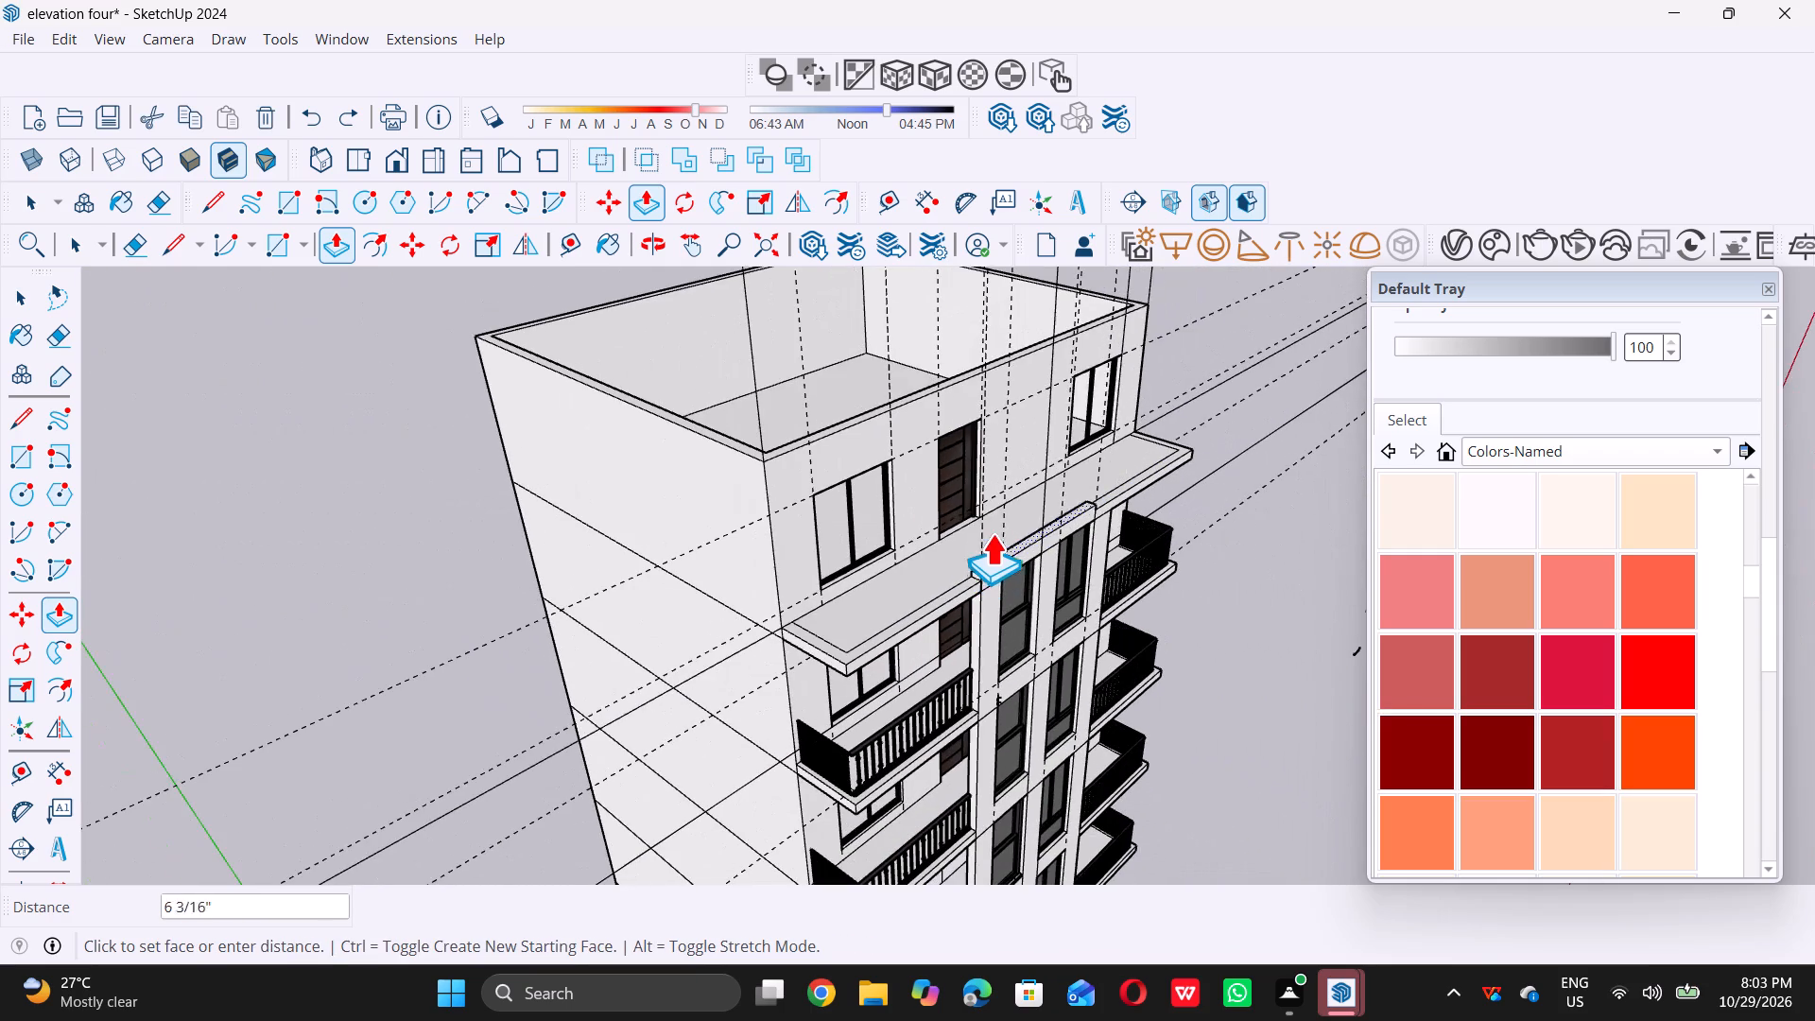
scroll(971, 376, "up", 8)
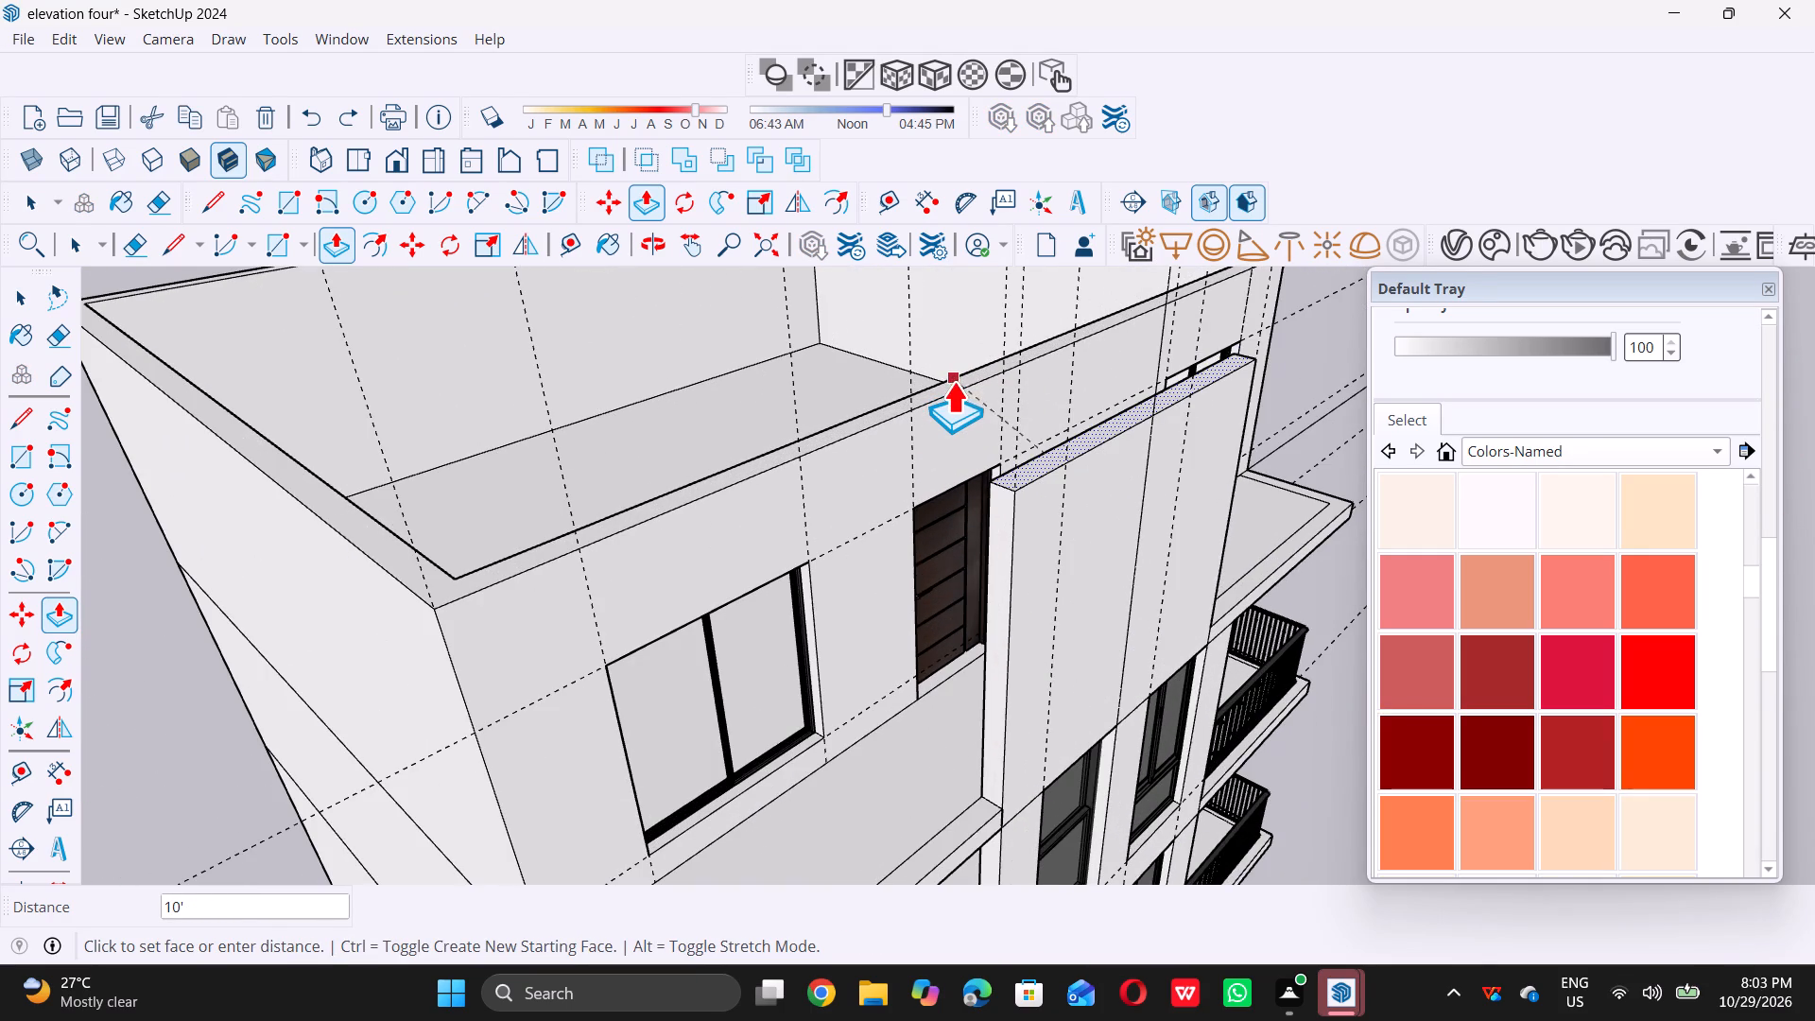
left_click(955, 390)
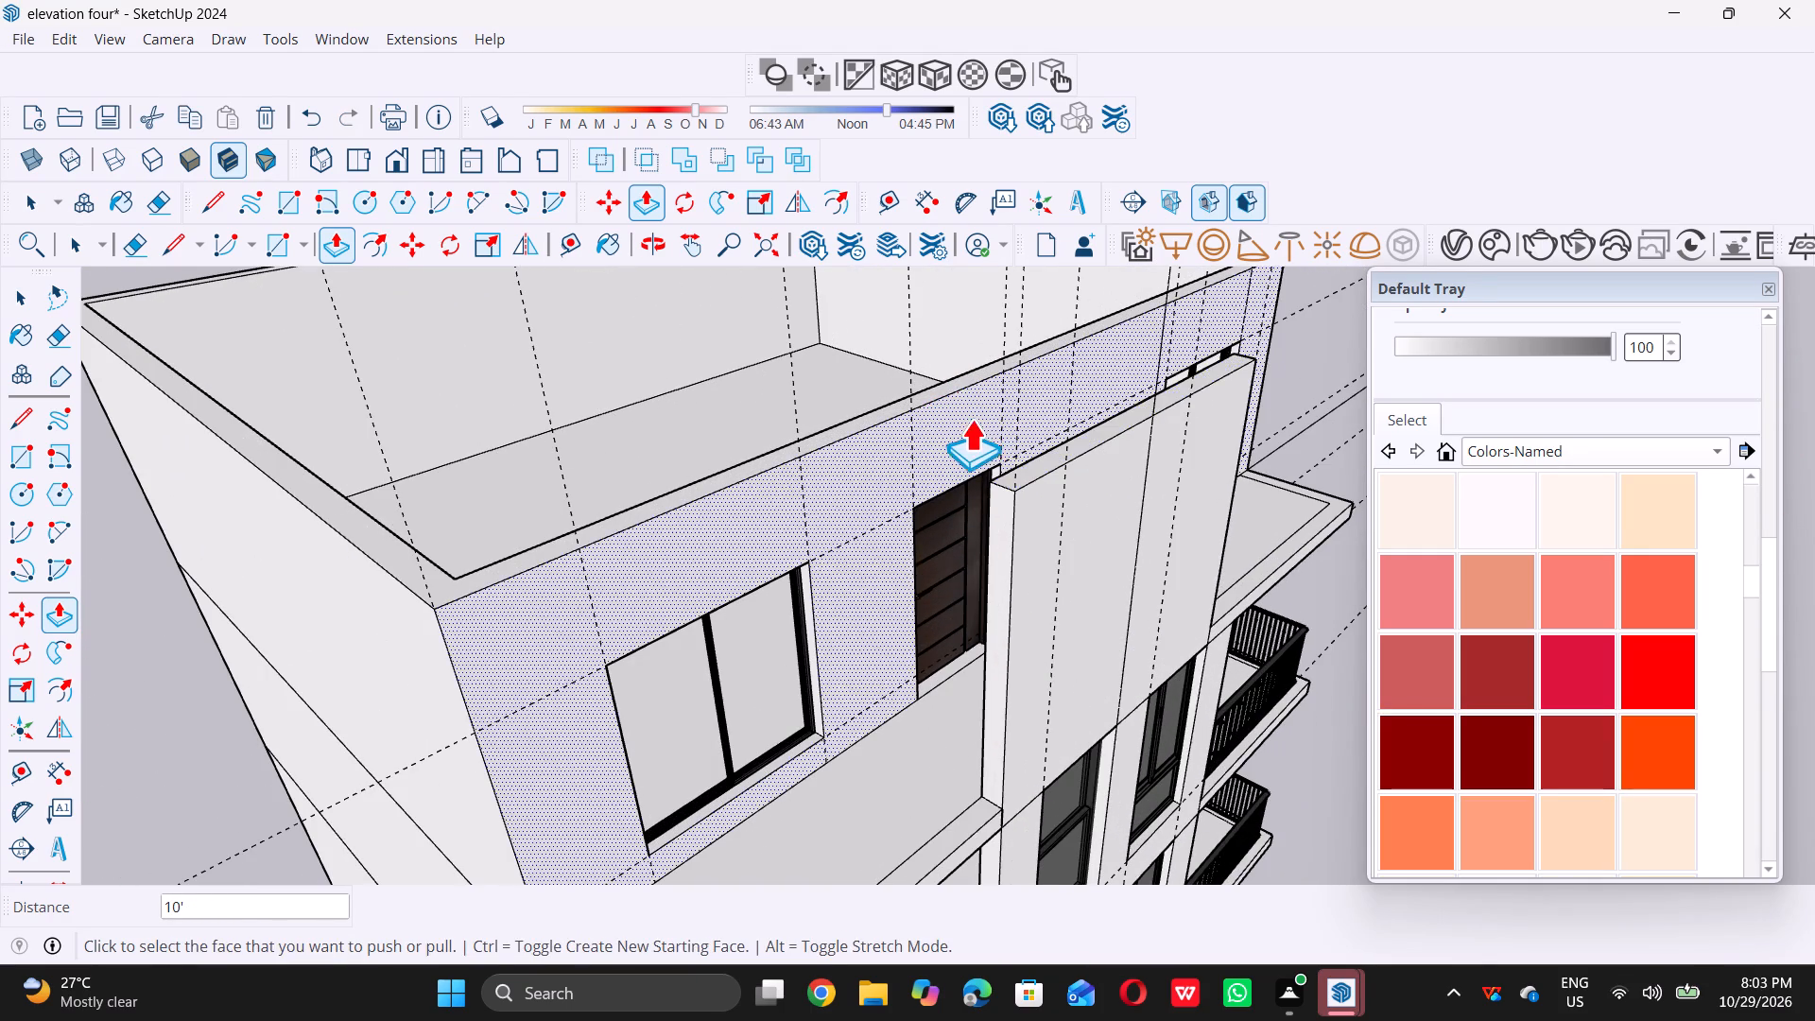
key("space")
scroll(957, 496, "down", 10)
middle_click_drag(930, 528, 765, 401)
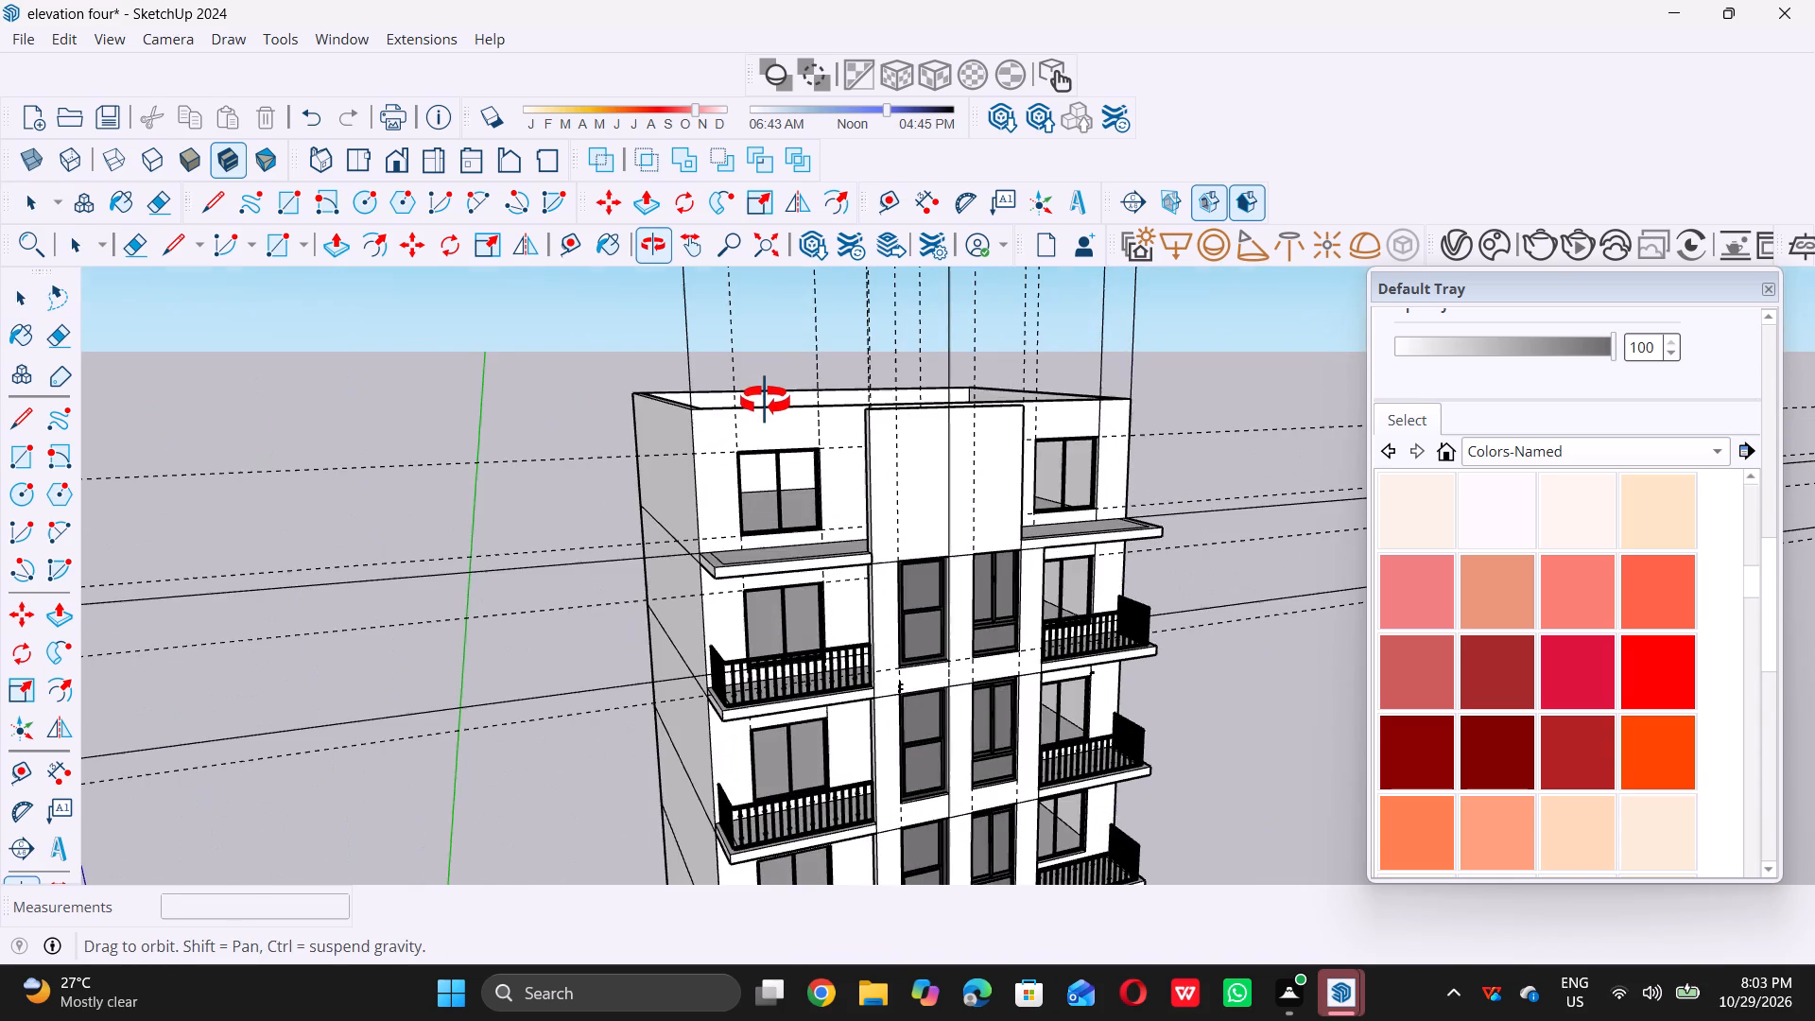
Draw an upright rotated rectangle 9" high along the full top outer edge of the roof-level back wall, about 35' long.
middle_click_drag(765, 401, 969, 481)
scroll(983, 539, "down", 6)
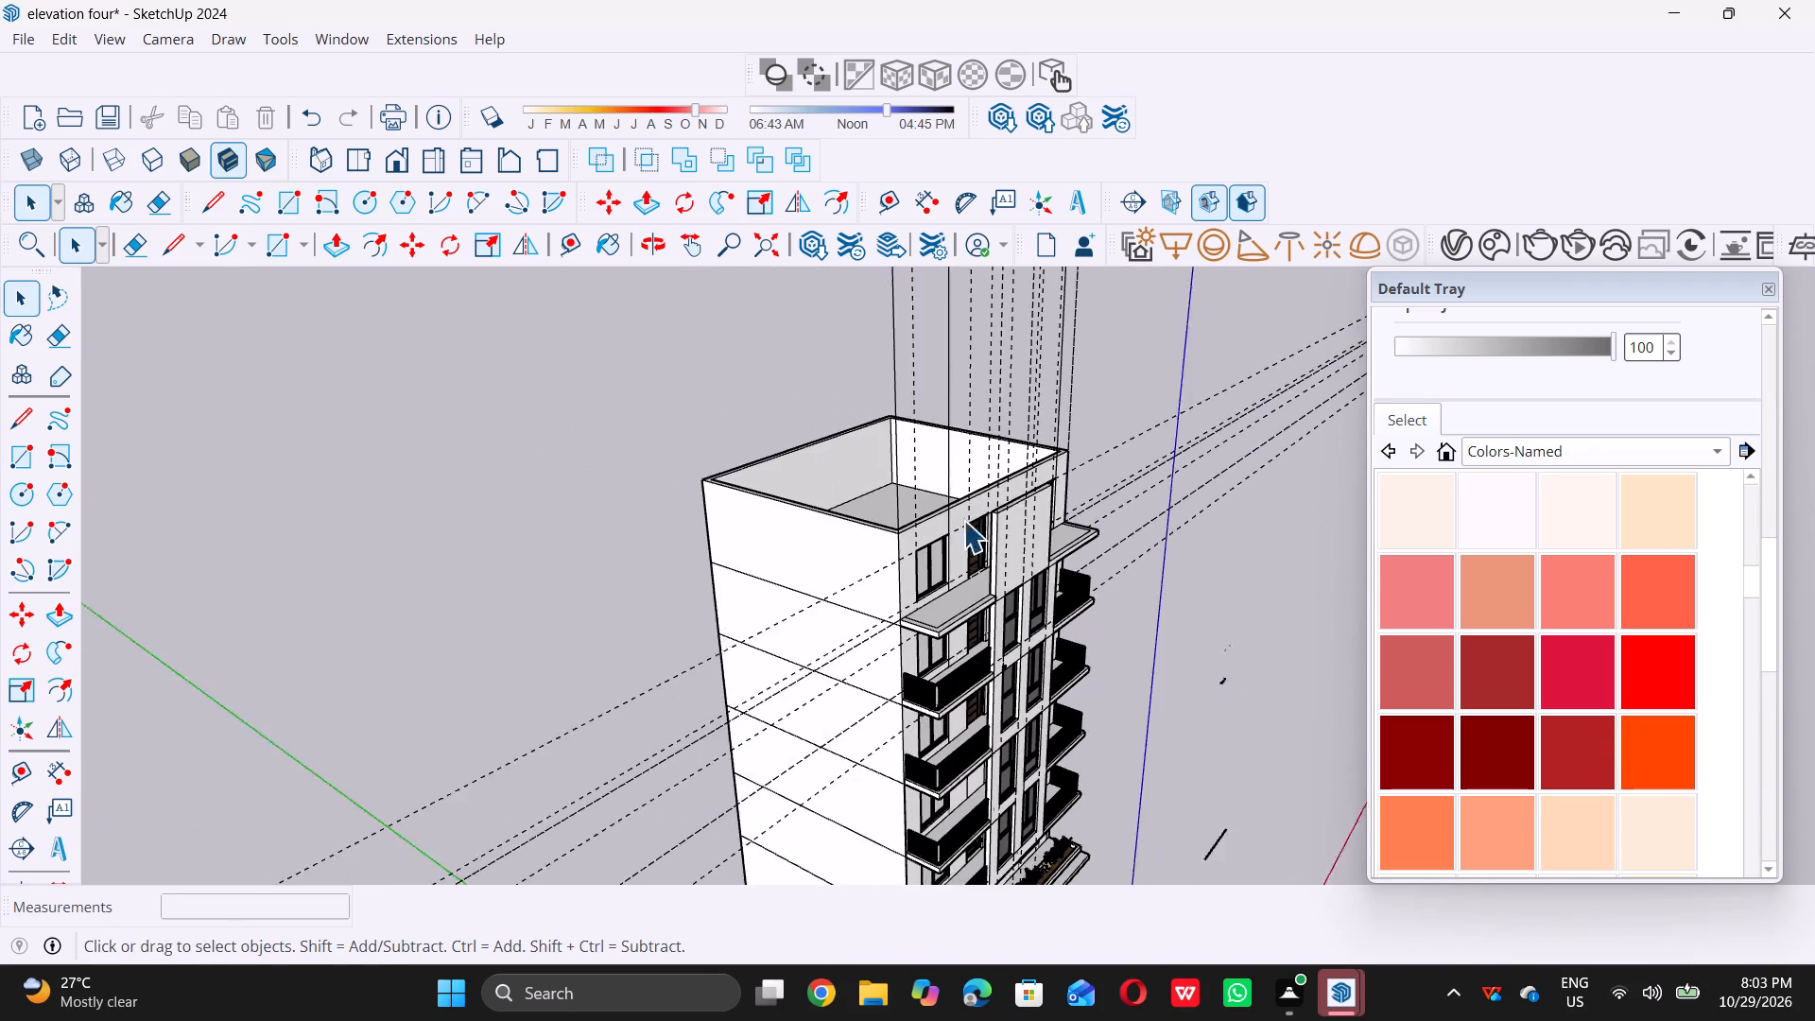
middle_click_drag(810, 399, 902, 465)
scroll(865, 403, "up", 9)
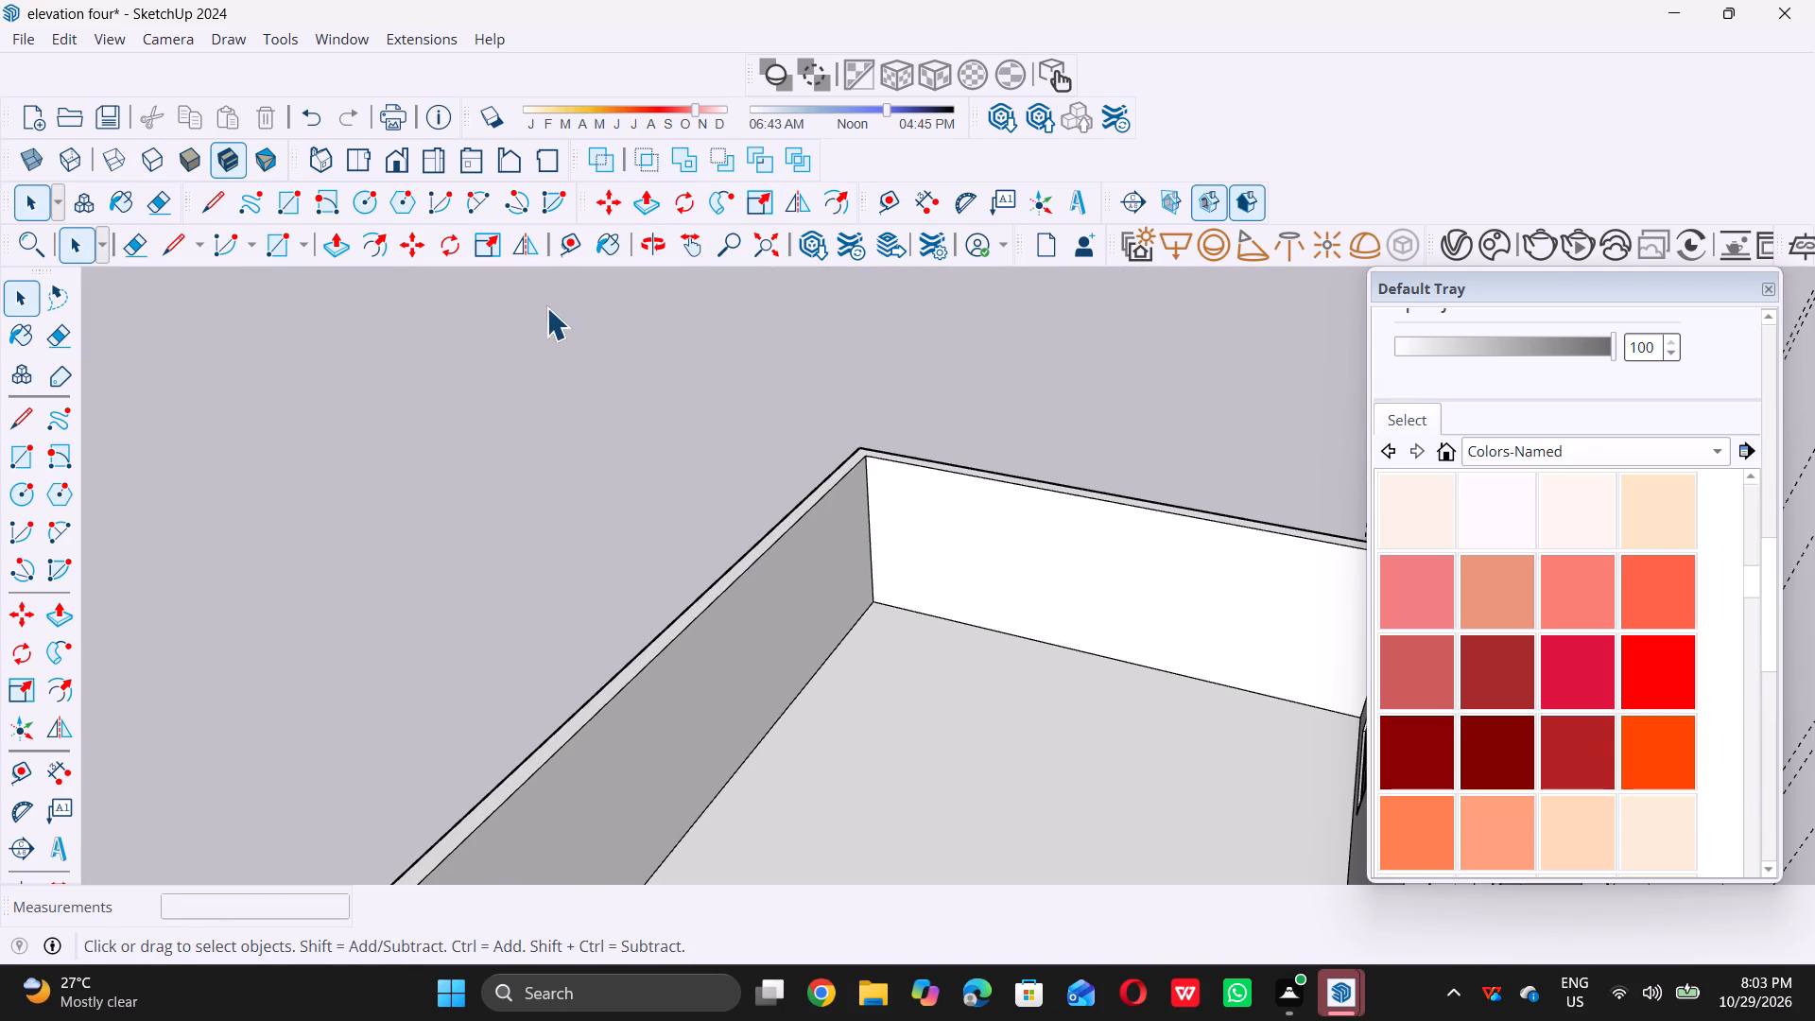
double_click(55, 460)
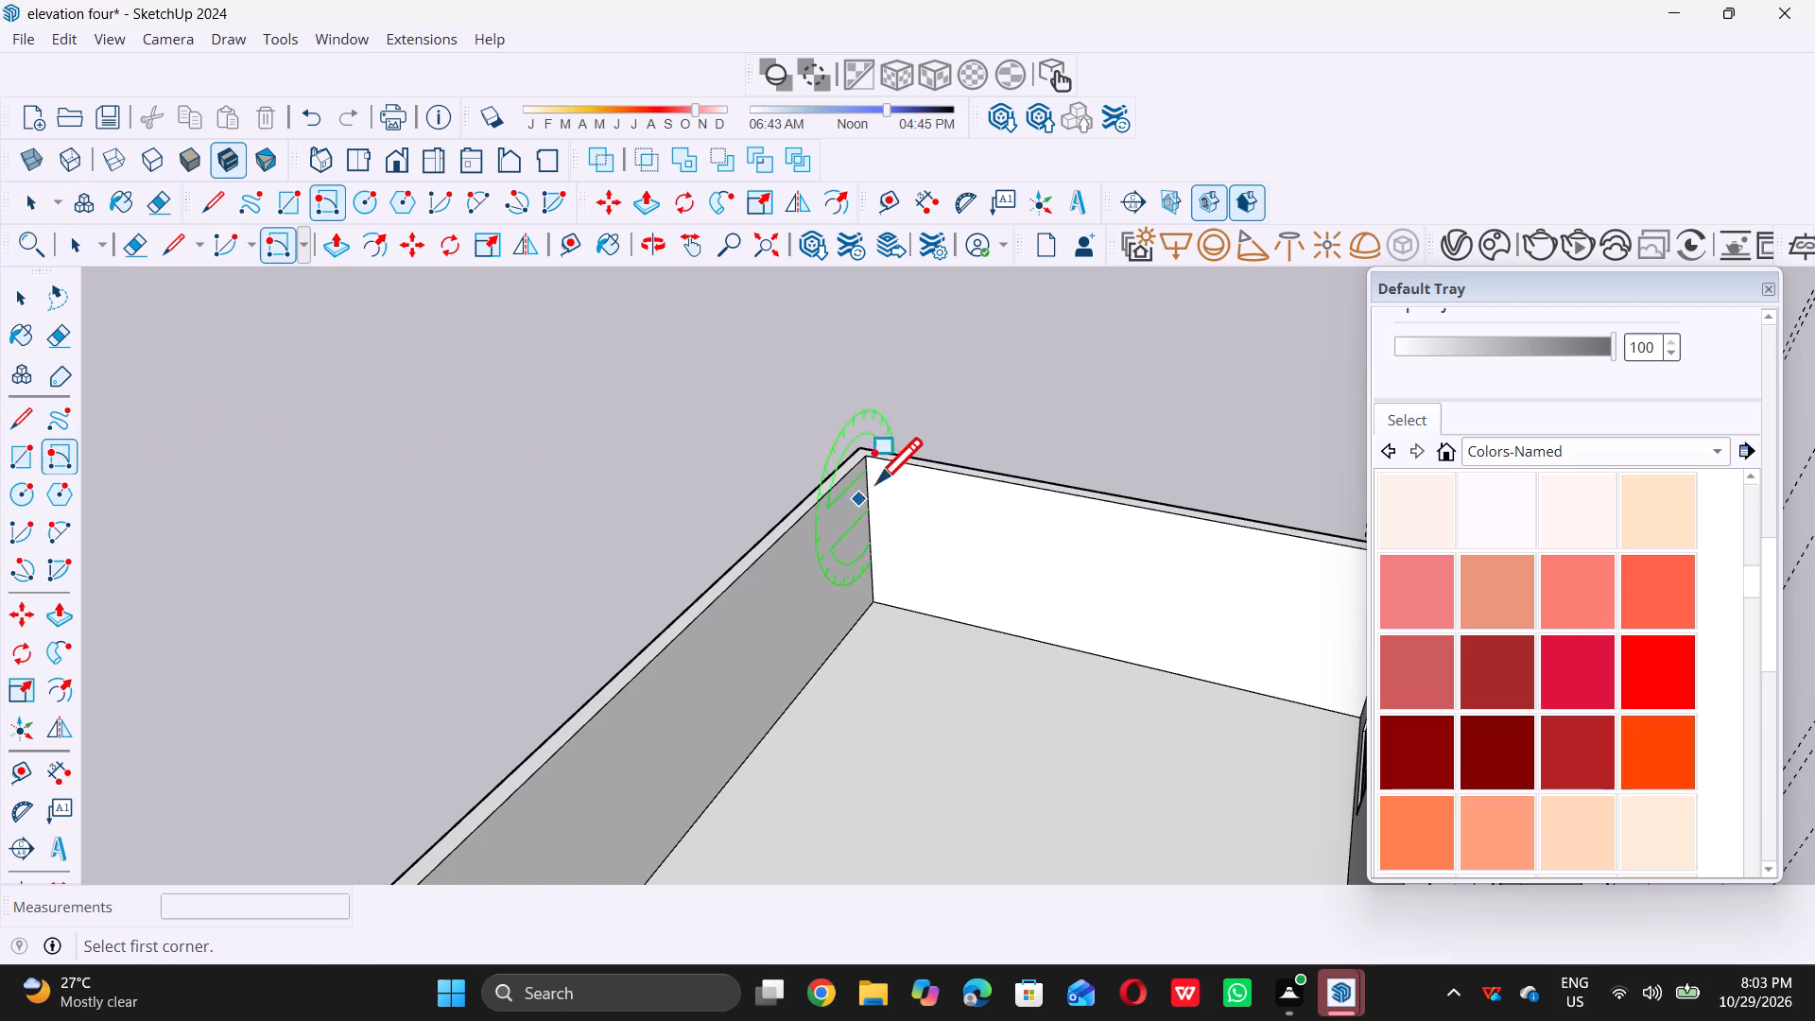
scroll(862, 438, "up", 4)
double_click(856, 460)
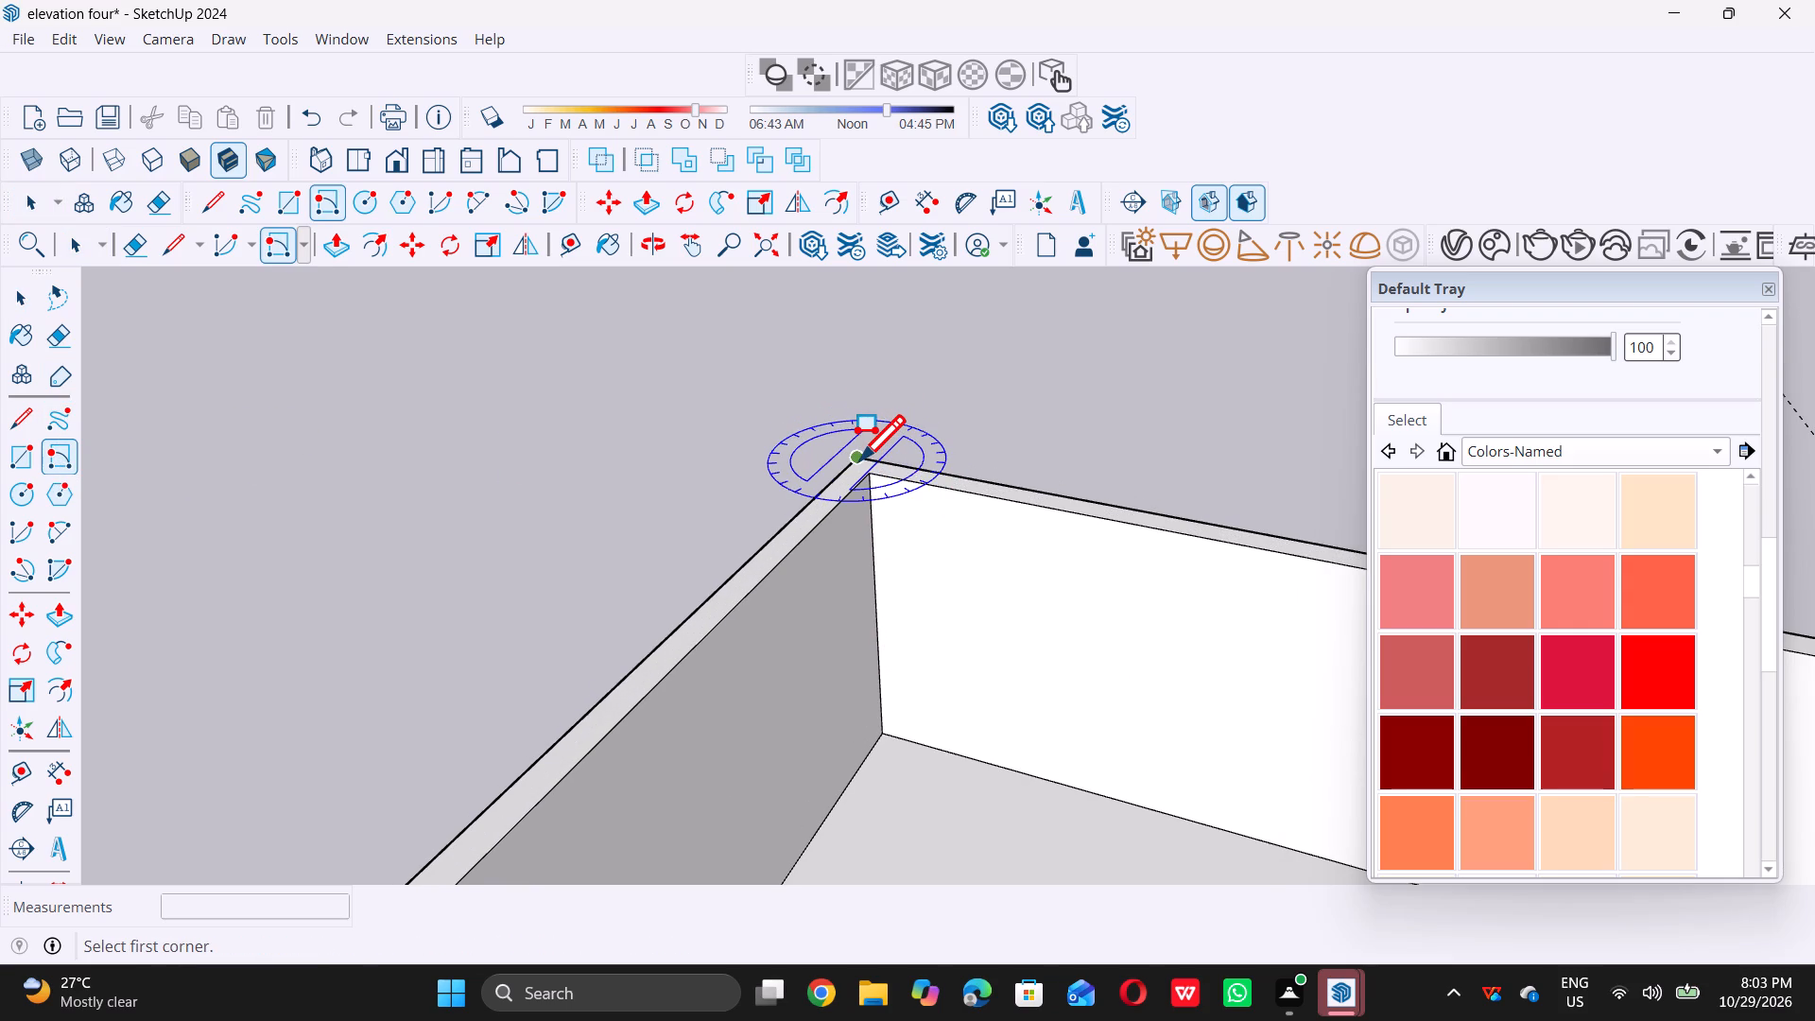
scroll(856, 460, "down", 13)
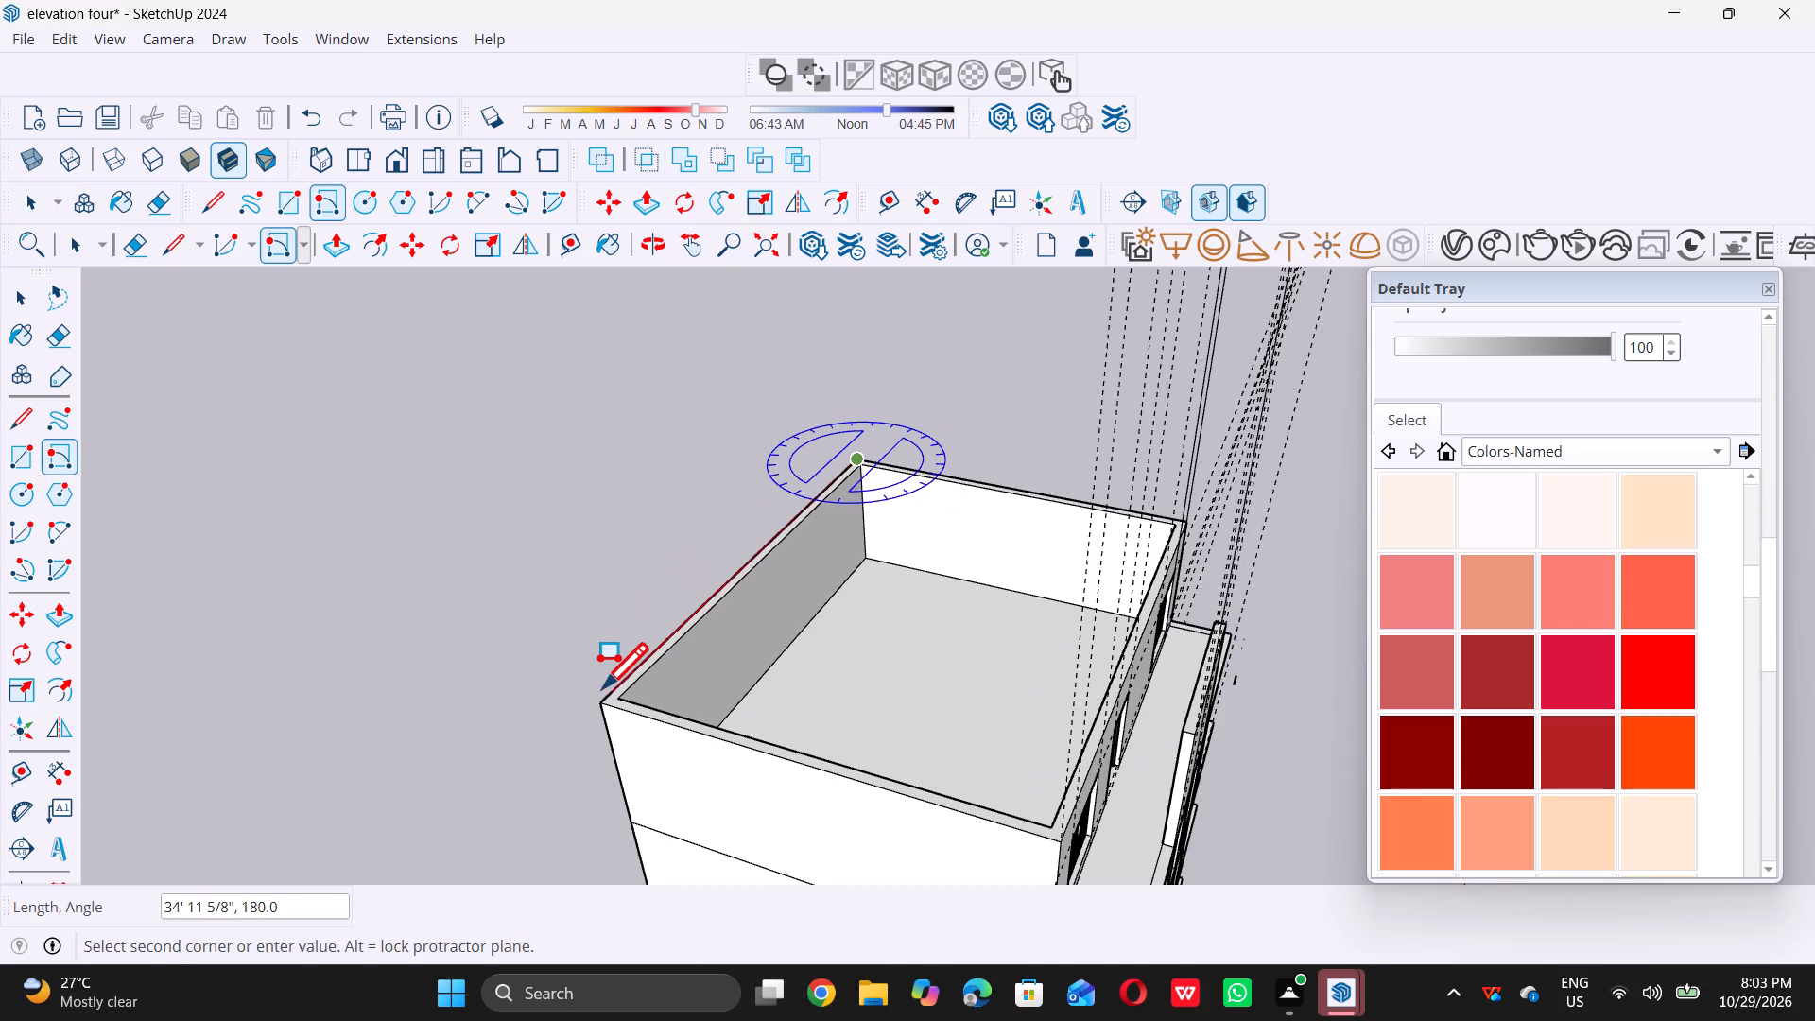
scroll(595, 694, "up", 2)
left_click(605, 705)
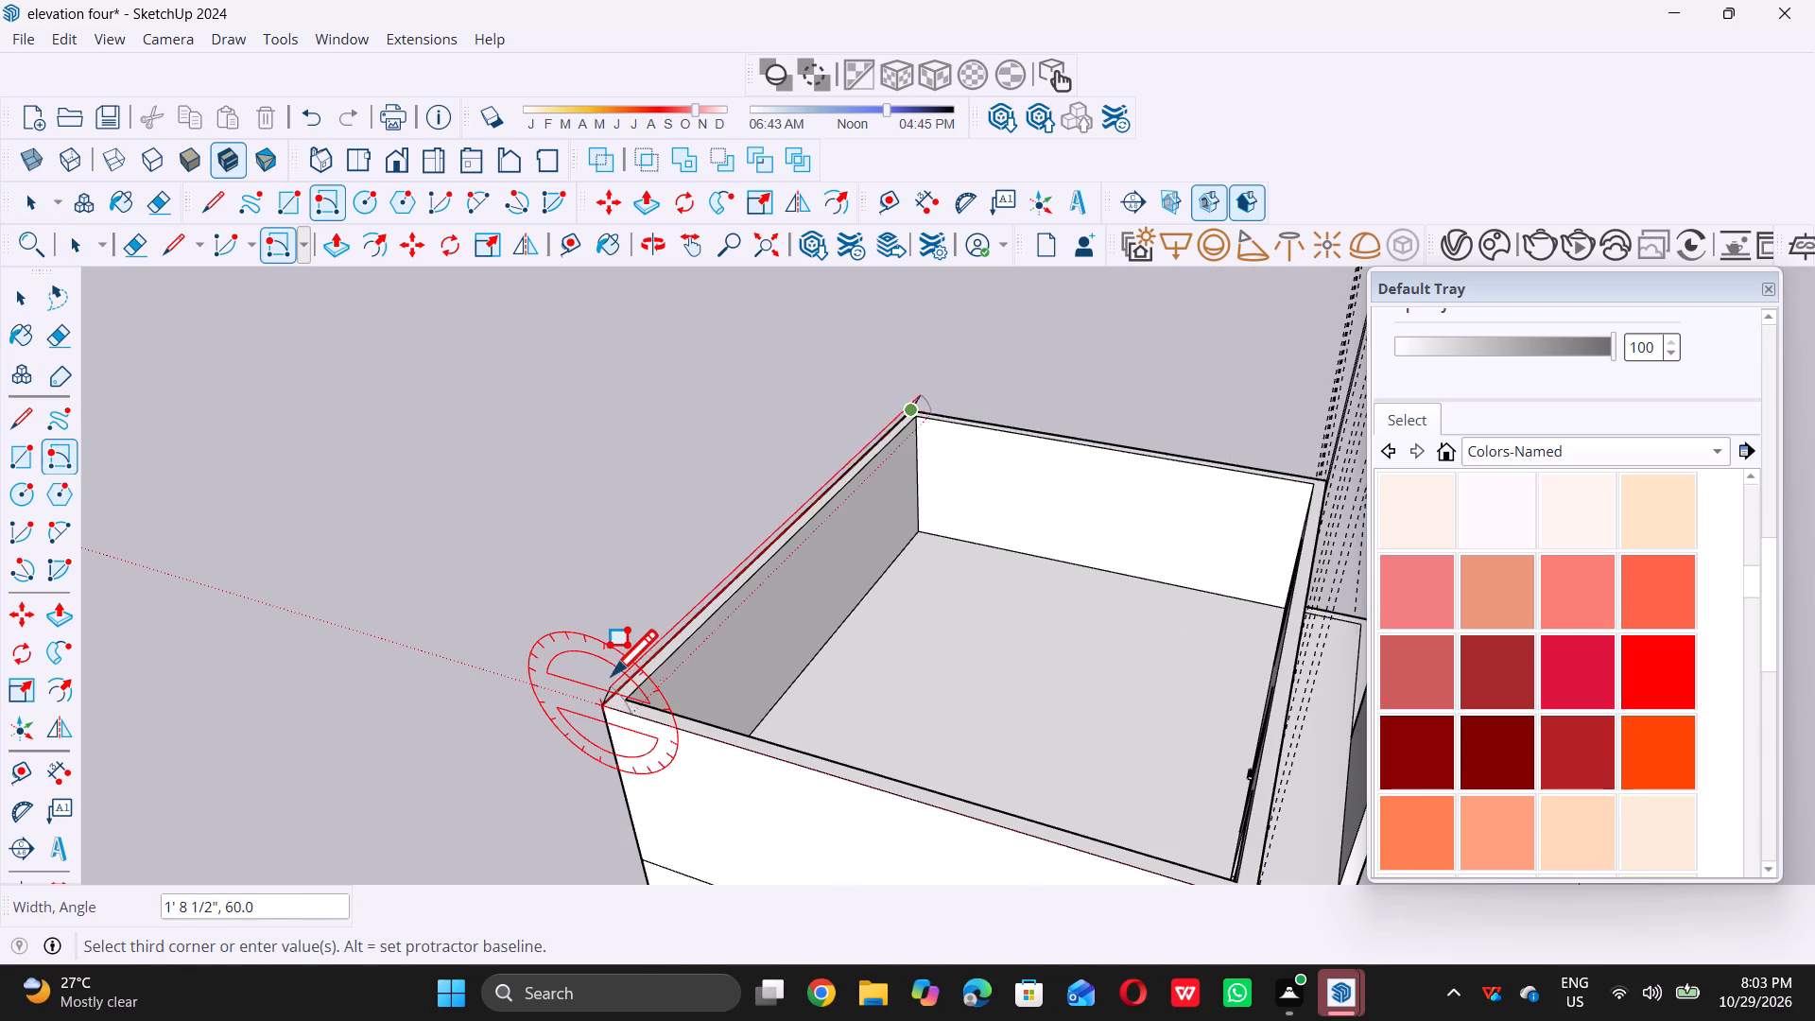
key("9")
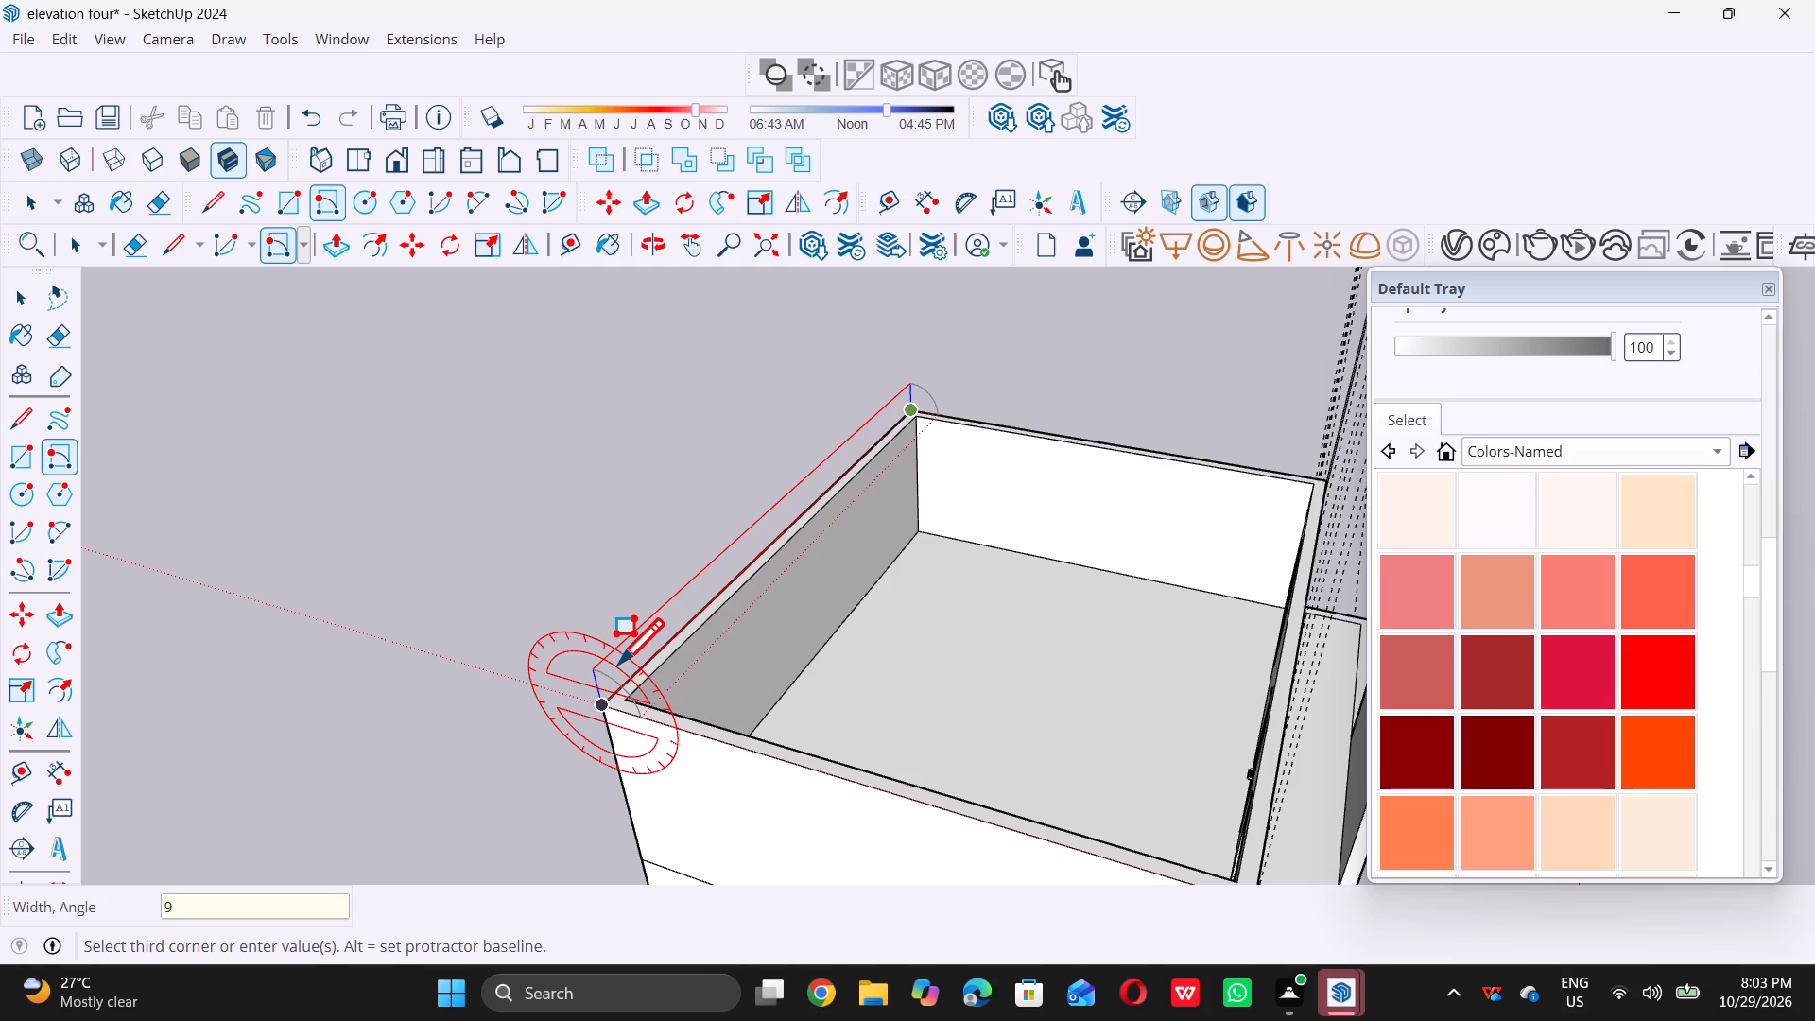
key("ctrl+apostrophe")
key("BackSpace")
key("shift+quotedbl")
key("Return")
key("space")
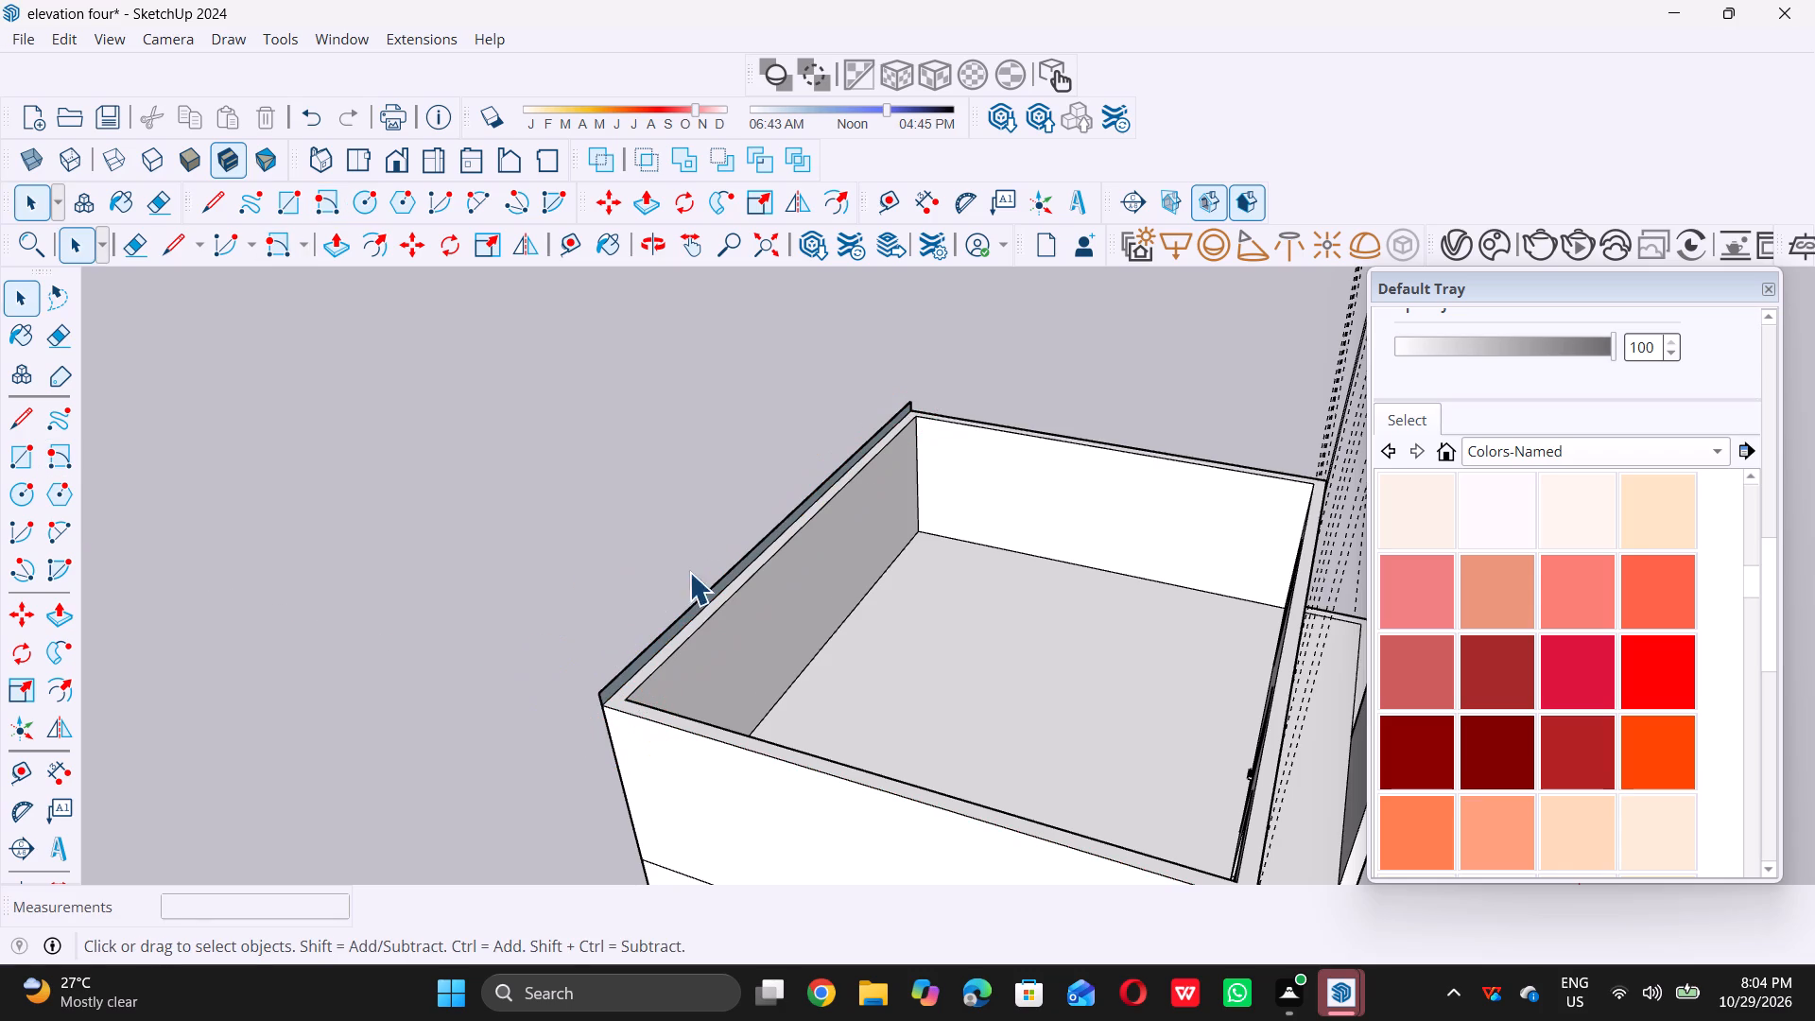
Push/pull the 9" upright strip 35' forward over the roof-level walls to the front edge, forming the top roof slab.
scroll(714, 513, "up", 1)
scroll(727, 542, "down", 4)
scroll(702, 668, "up", 5)
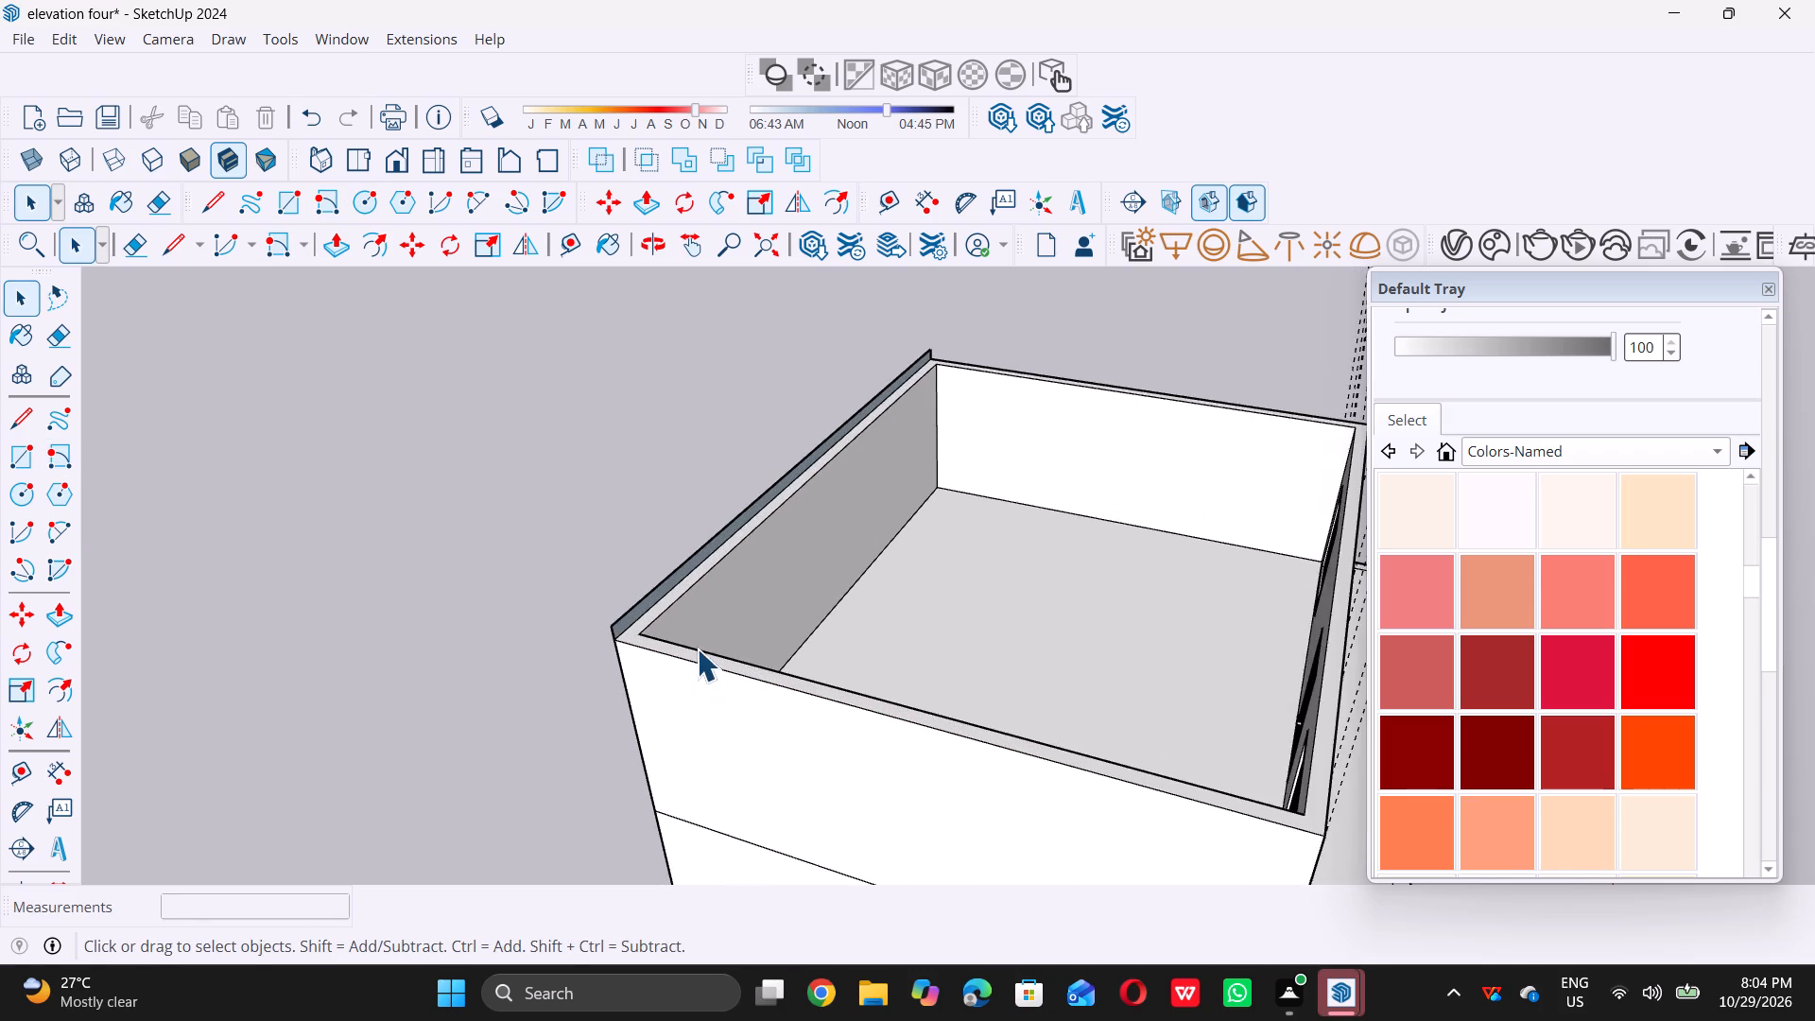
scroll(688, 621, "up", 9)
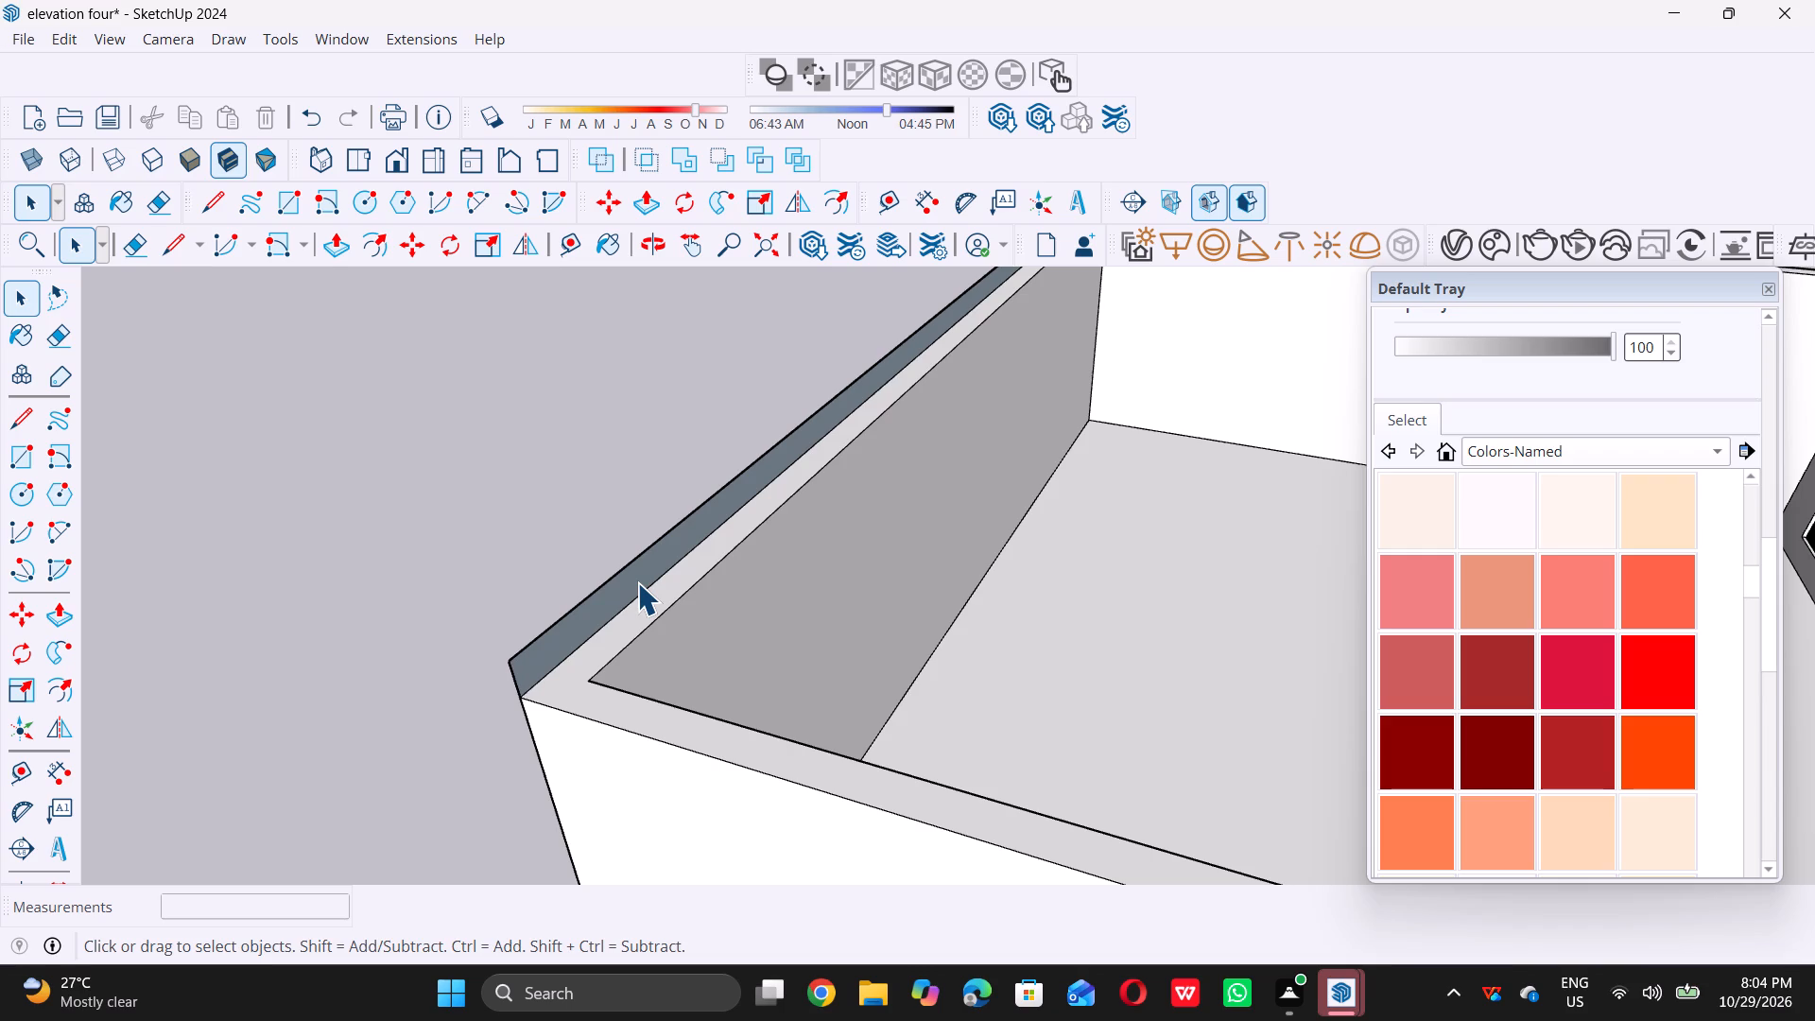
double_click(637, 582)
key("p")
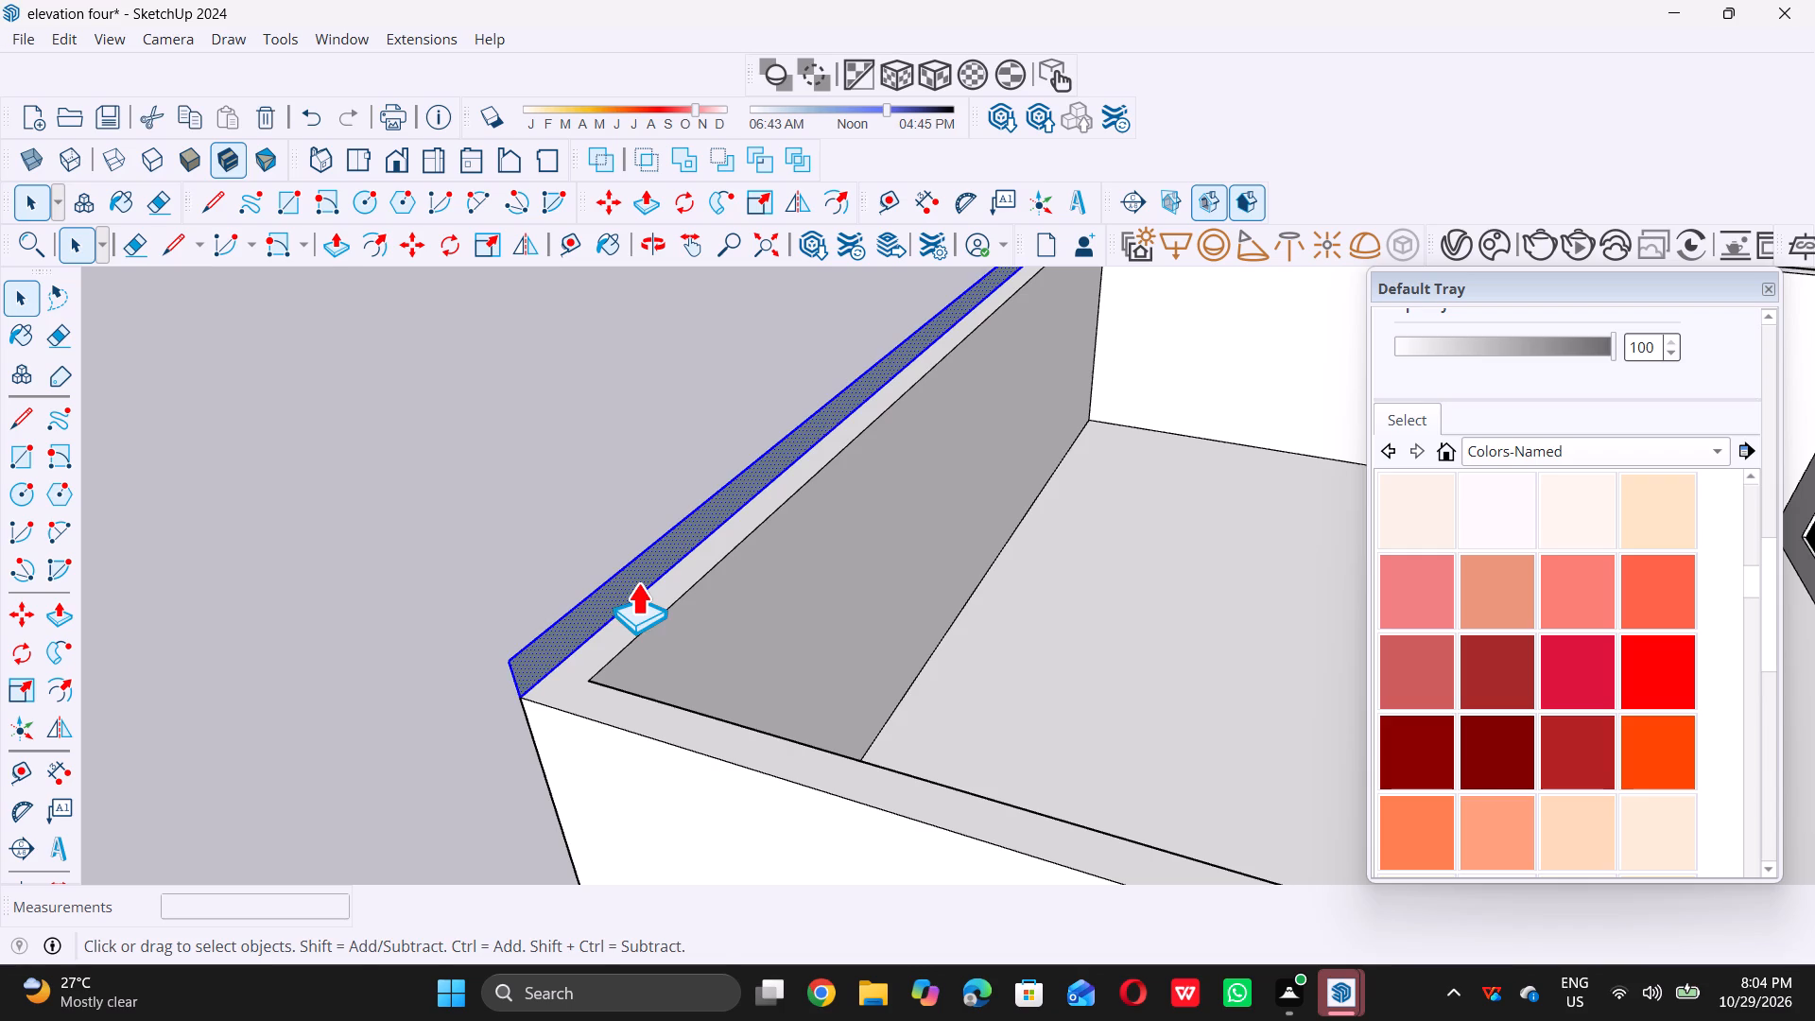
left_click(637, 579)
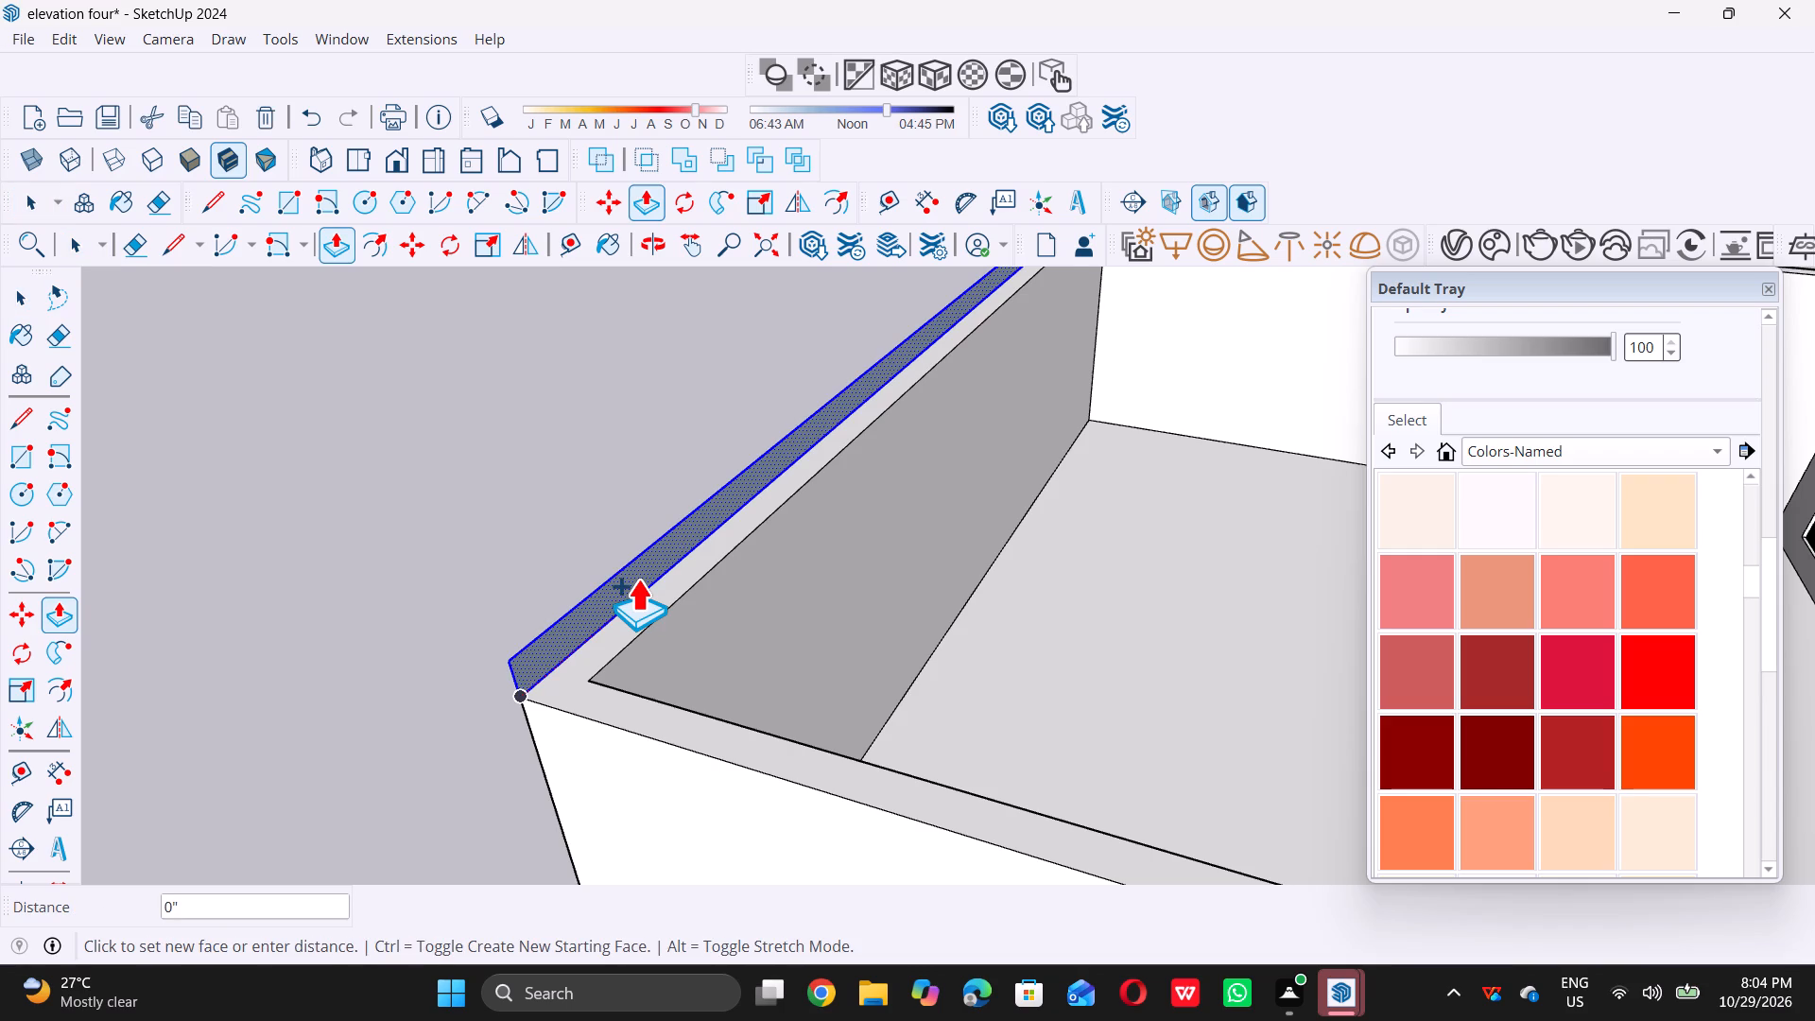
scroll(637, 579, "down", 9)
scroll(820, 643, "down", 9)
scroll(1126, 713, "up", 5)
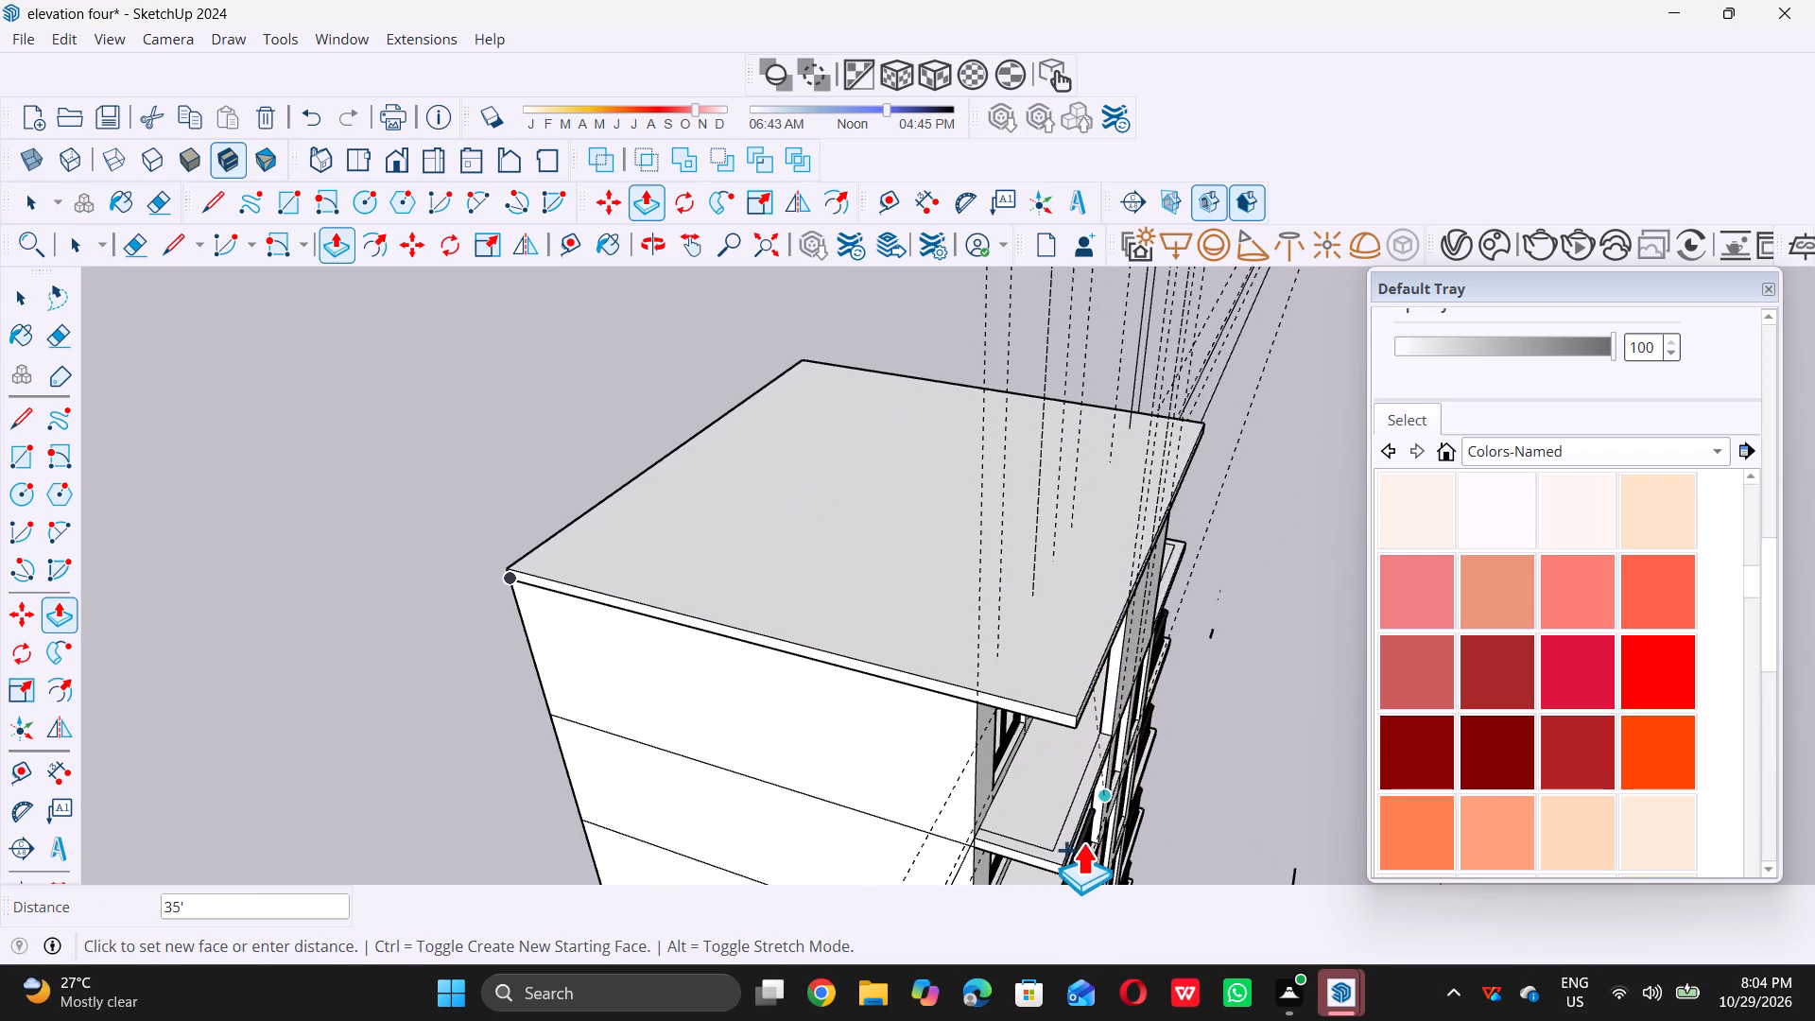
scroll(1080, 846, "up", 3)
left_click(1080, 846)
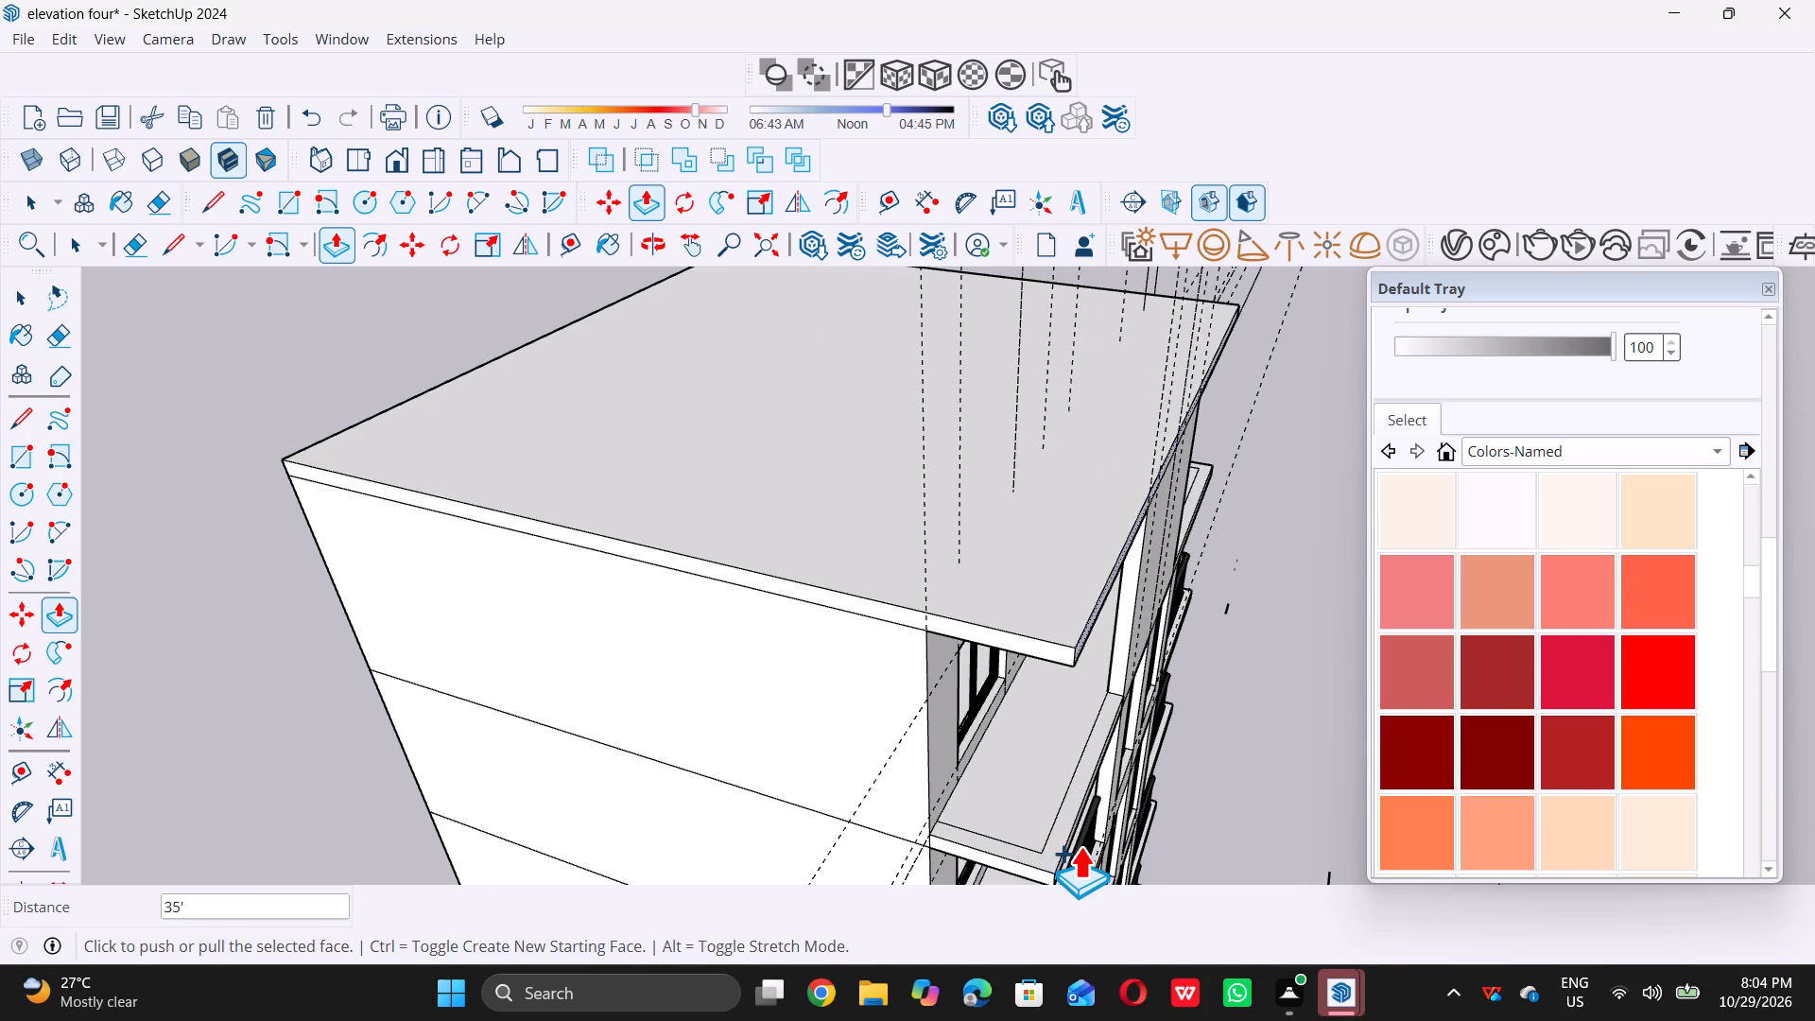
key("space")
scroll(655, 710, "down", 4)
triple_click(345, 762)
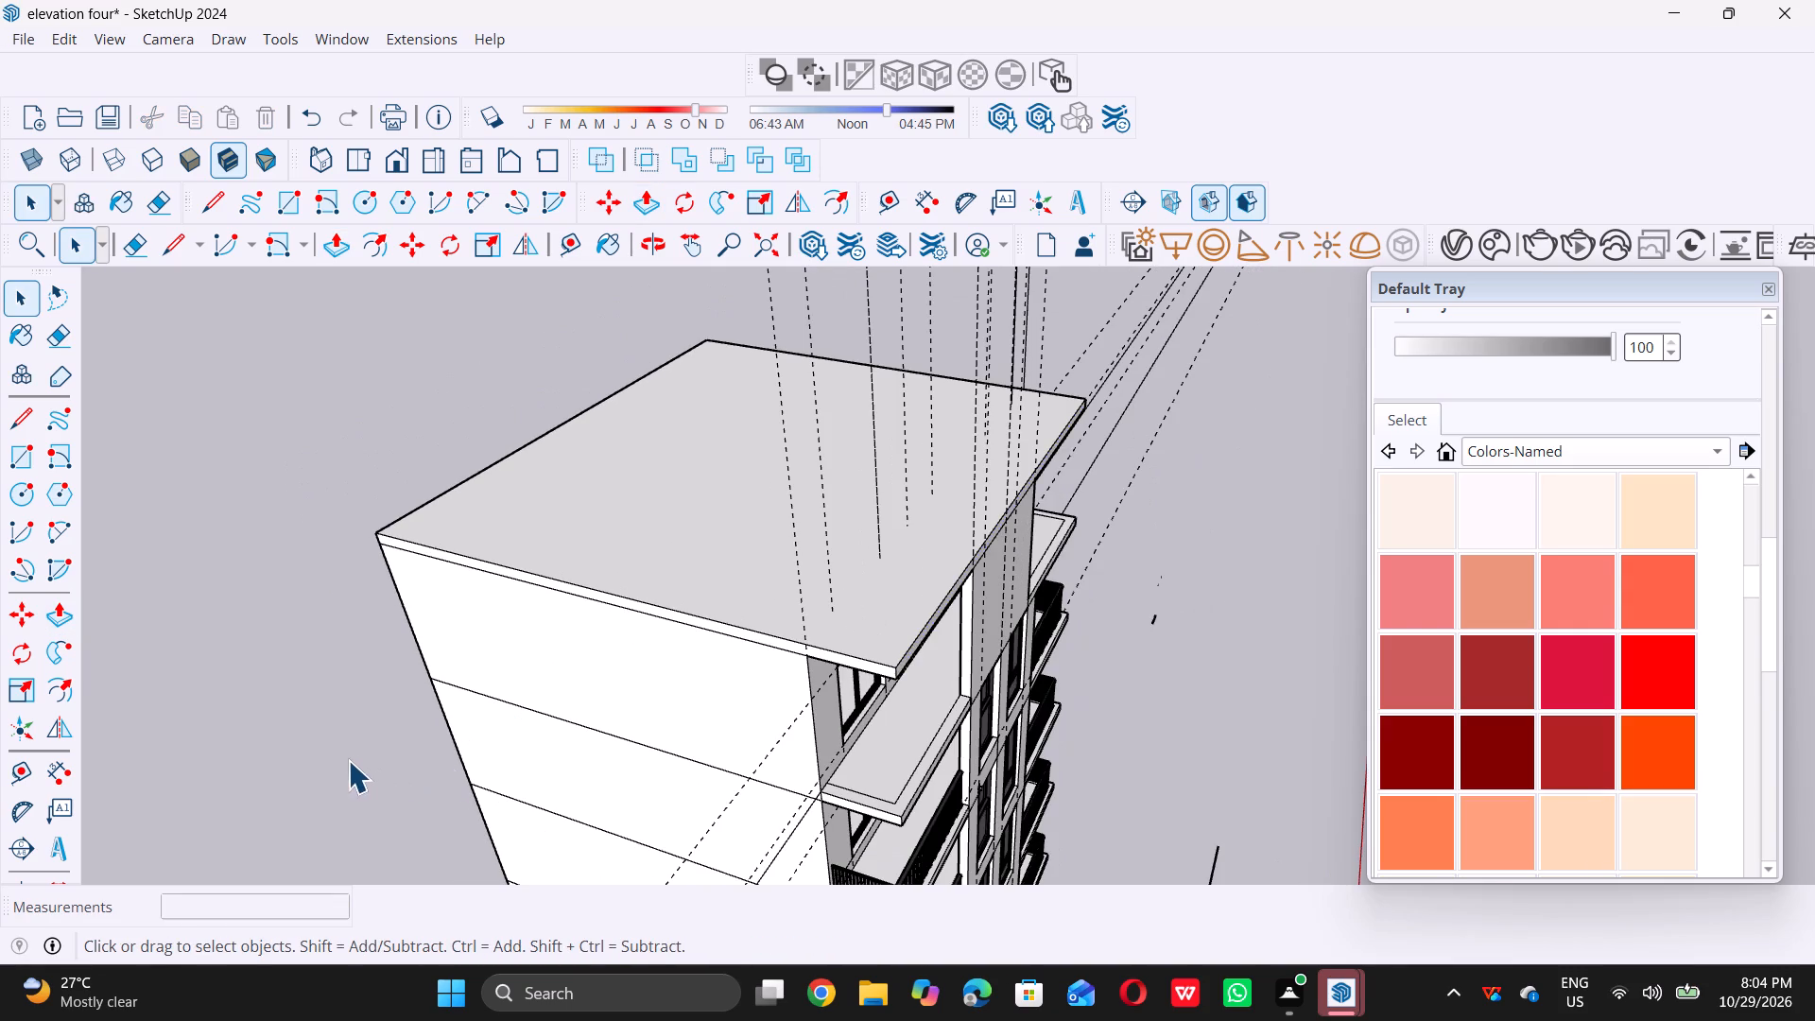
Place a horizontal guide 2' above the bottom edge of the raised central wall panel.
scroll(353, 760, "down", 4)
middle_click_drag(752, 657, 735, 582)
scroll(514, 549, "down", 1)
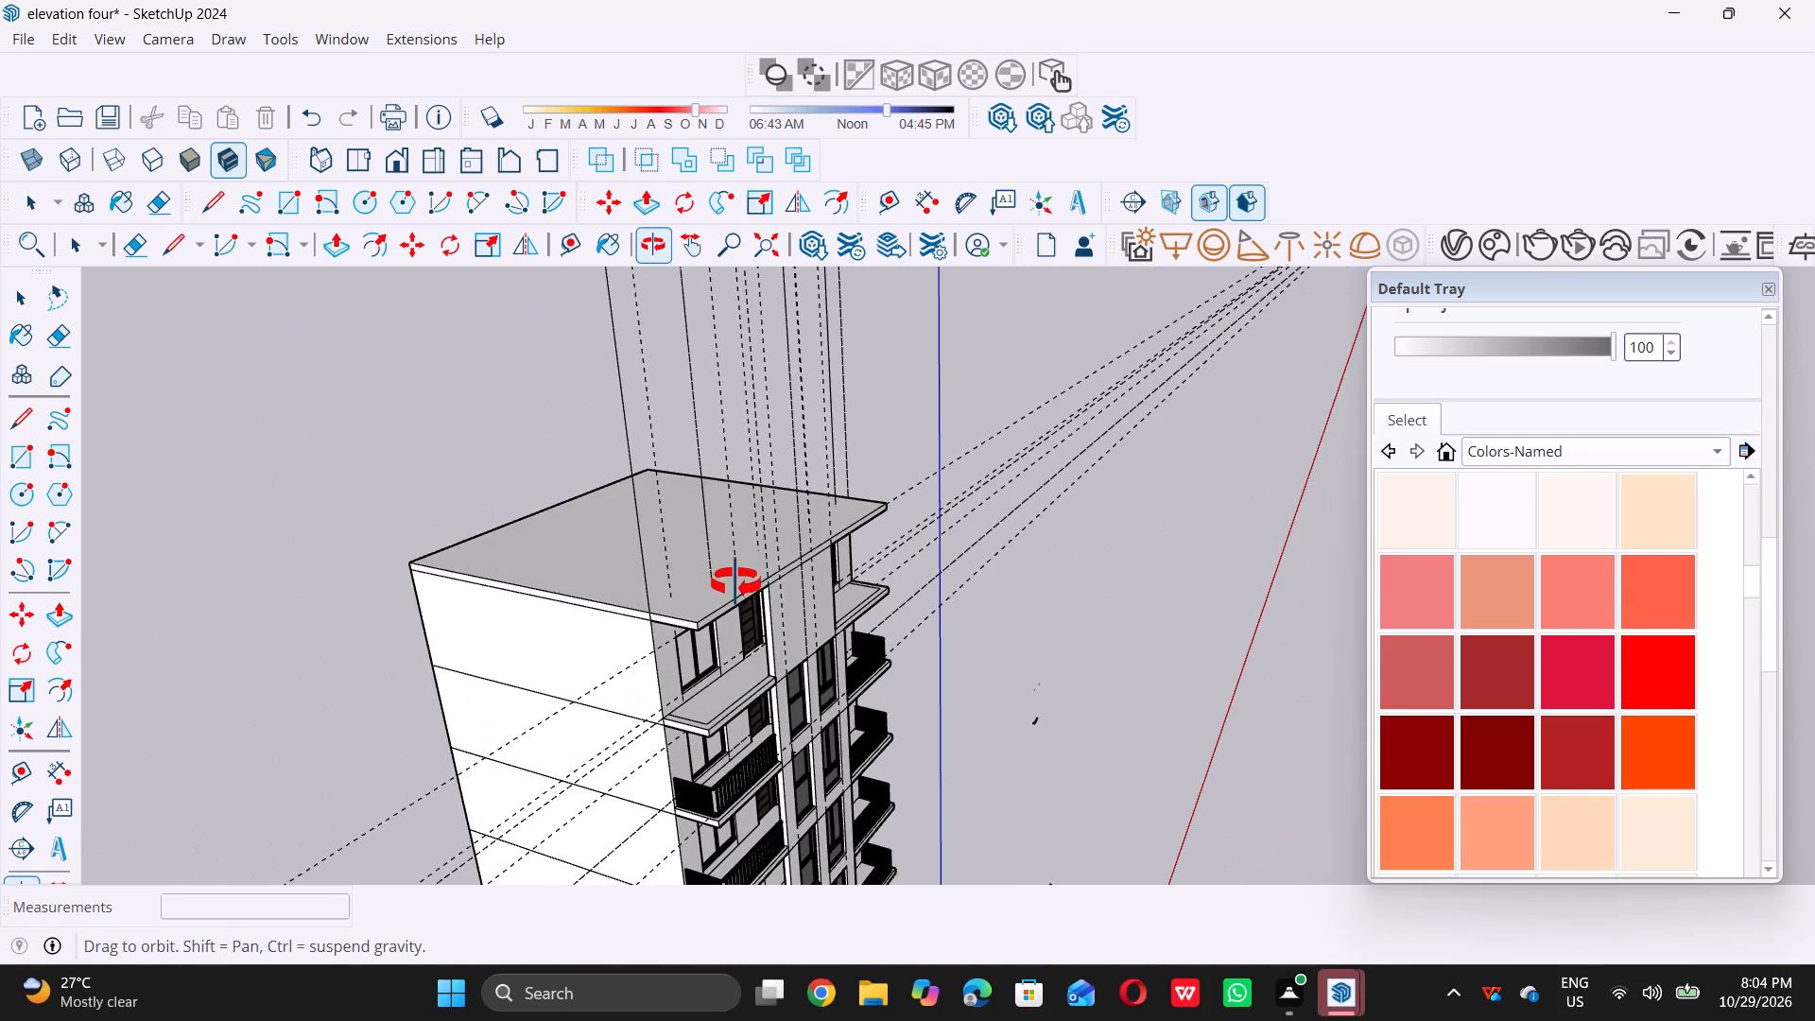
middle_click_drag(735, 582, 694, 553)
middle_click_drag(780, 588, 786, 570)
scroll(786, 570, "up", 5)
middle_click_drag(760, 579, 728, 561)
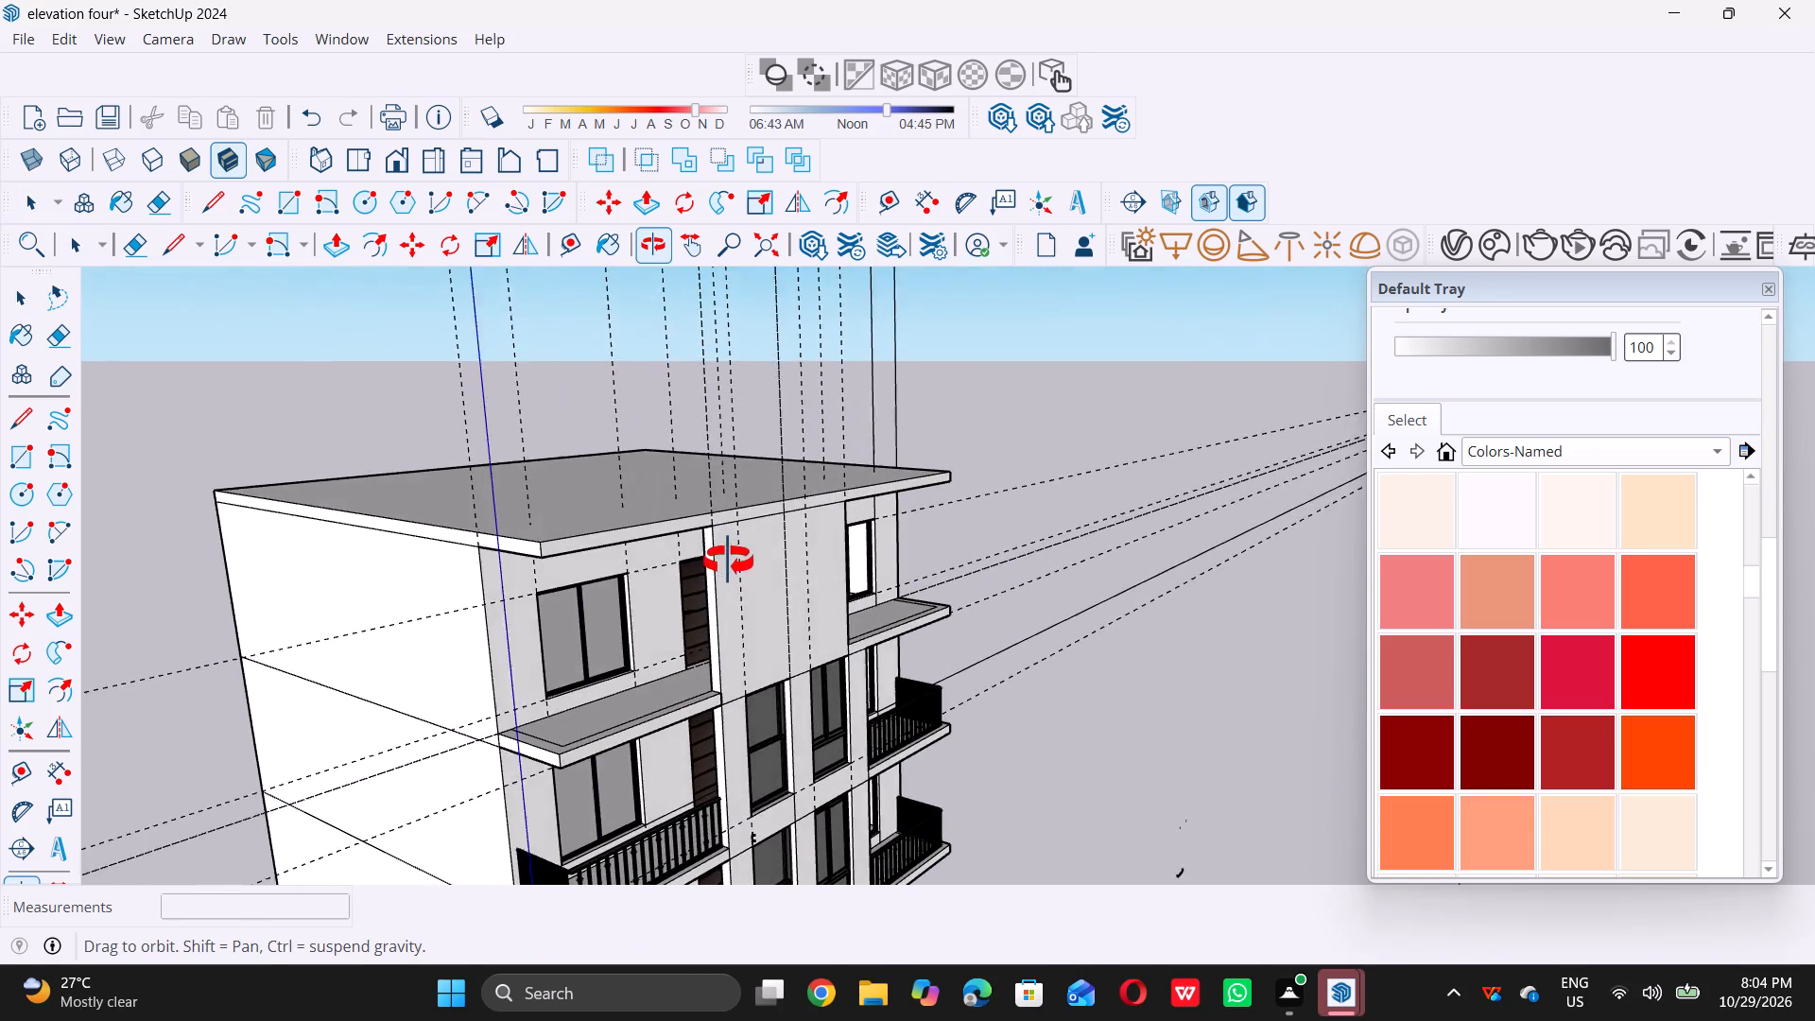
middle_click_drag(728, 561, 628, 545)
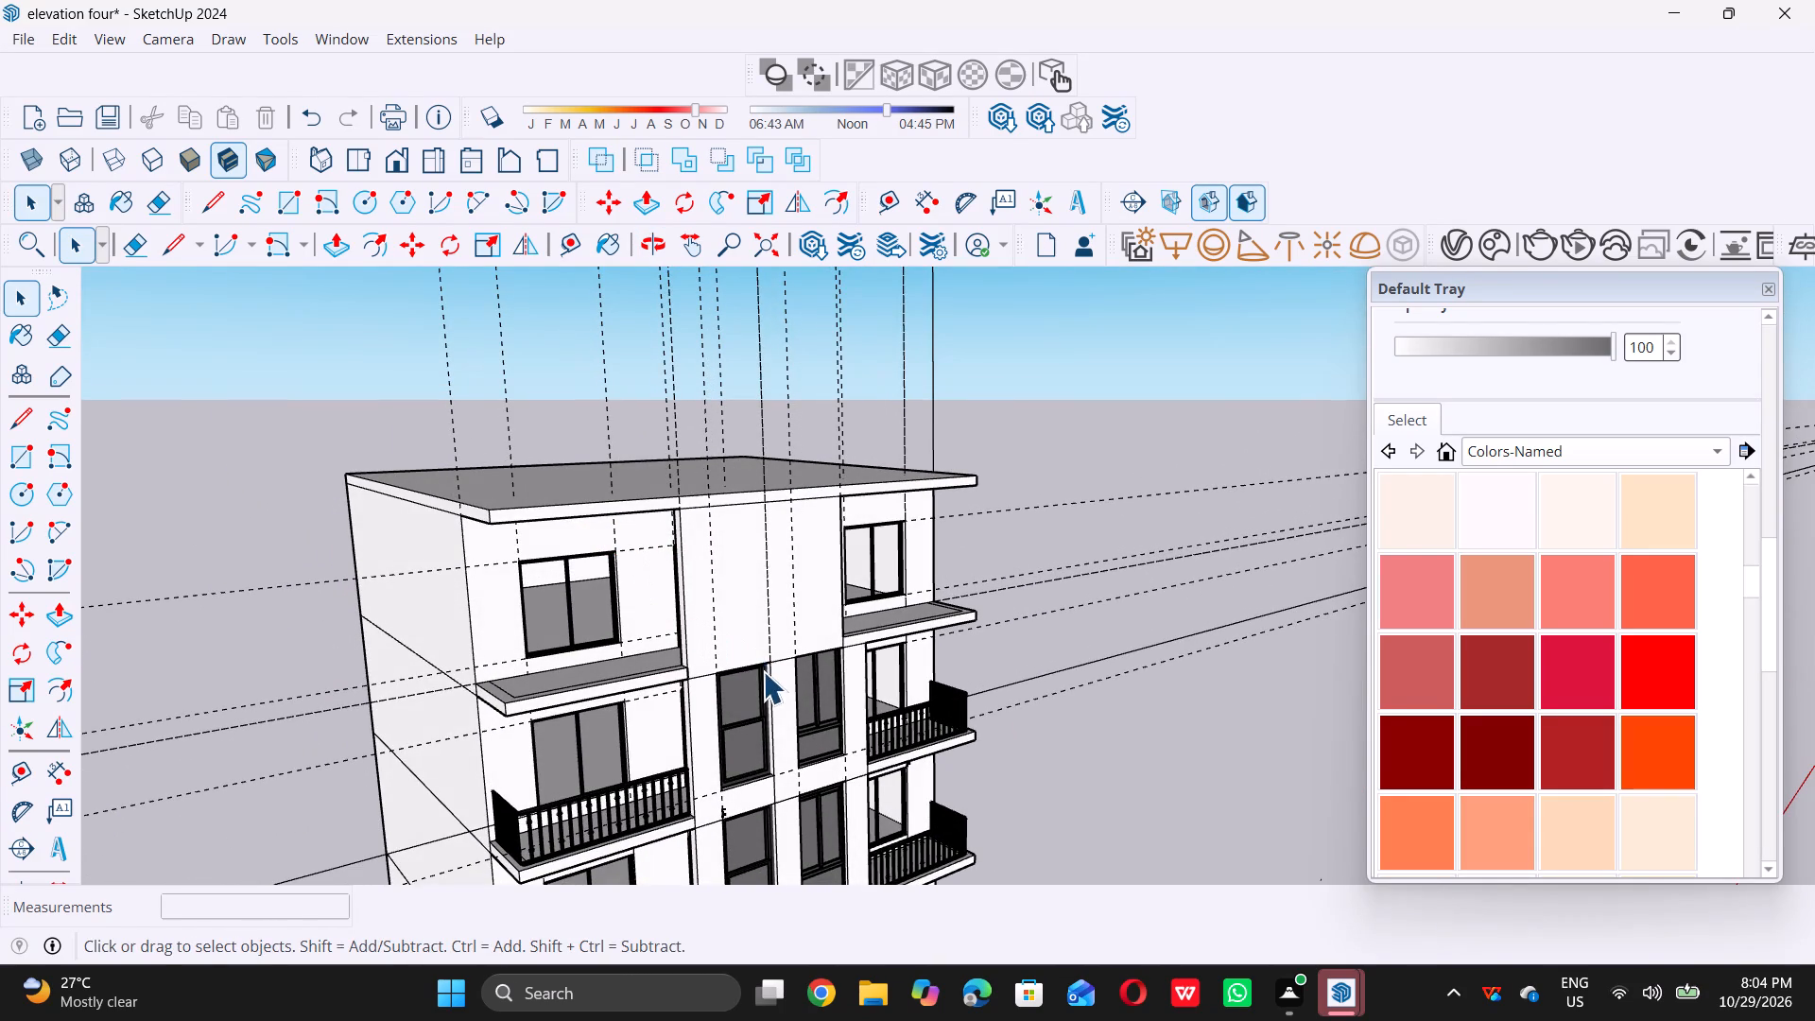
scroll(759, 669, "up", 5)
key("t")
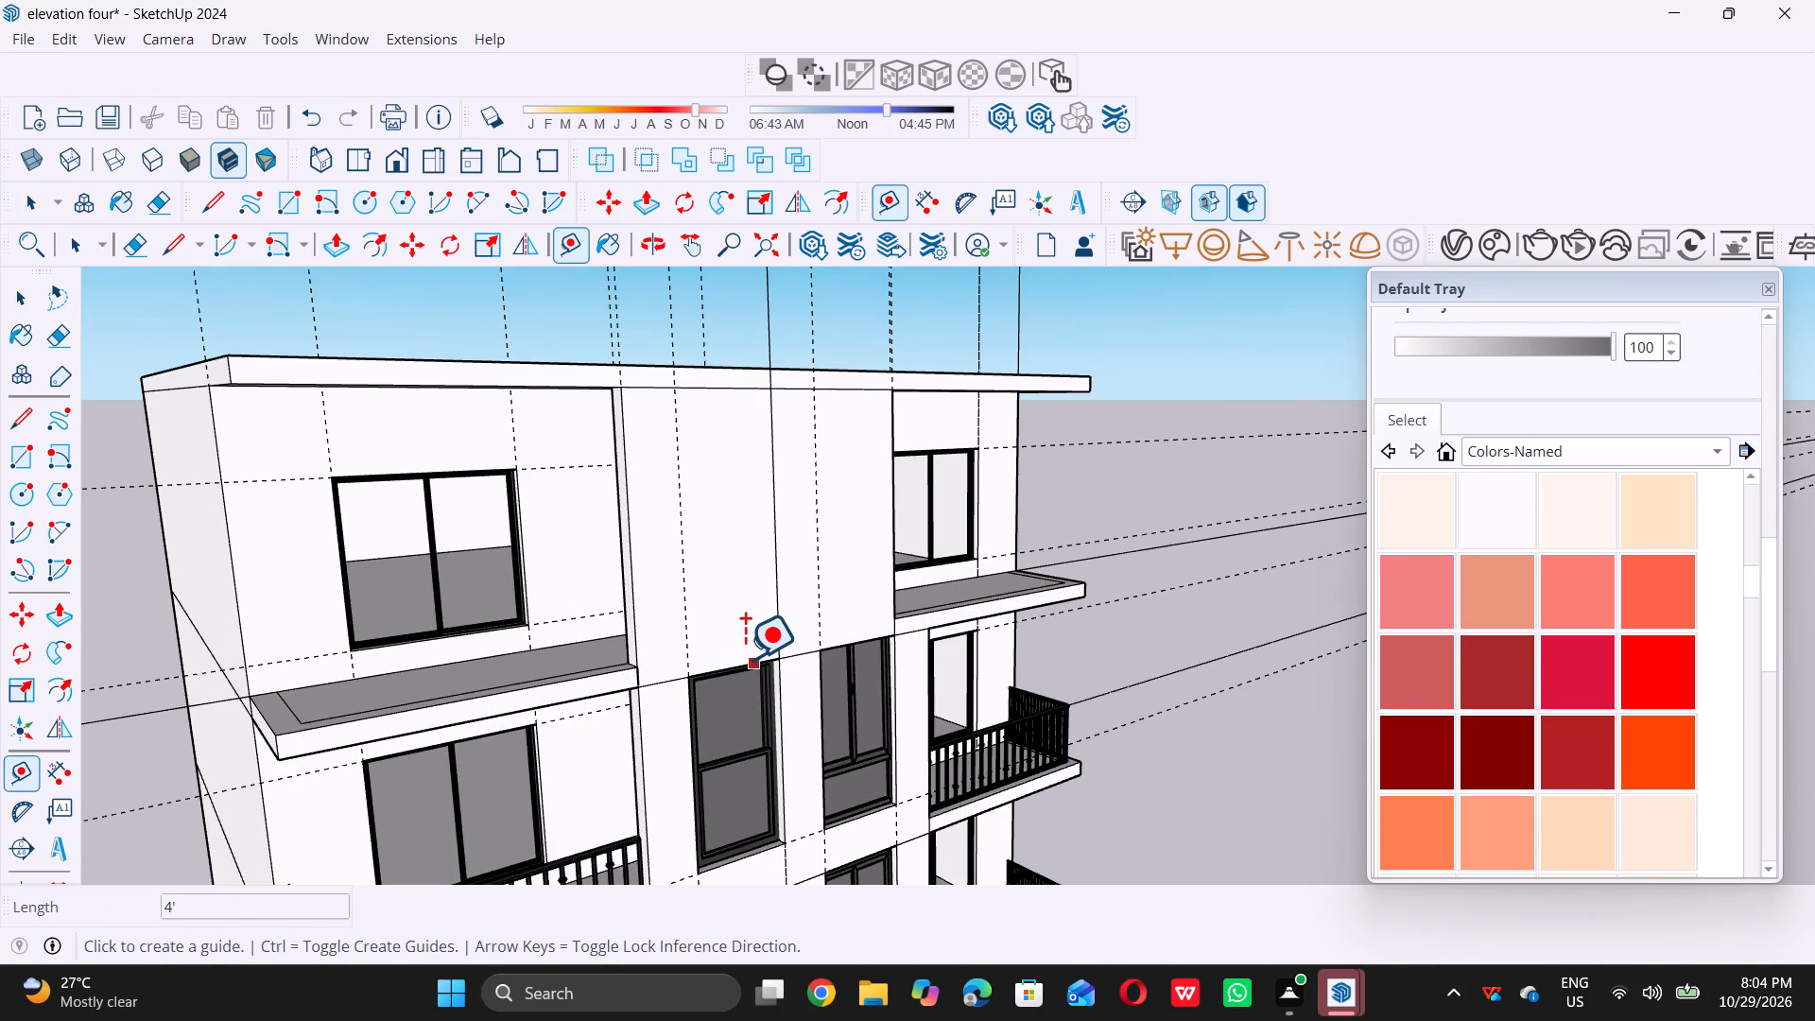
double_click(735, 666)
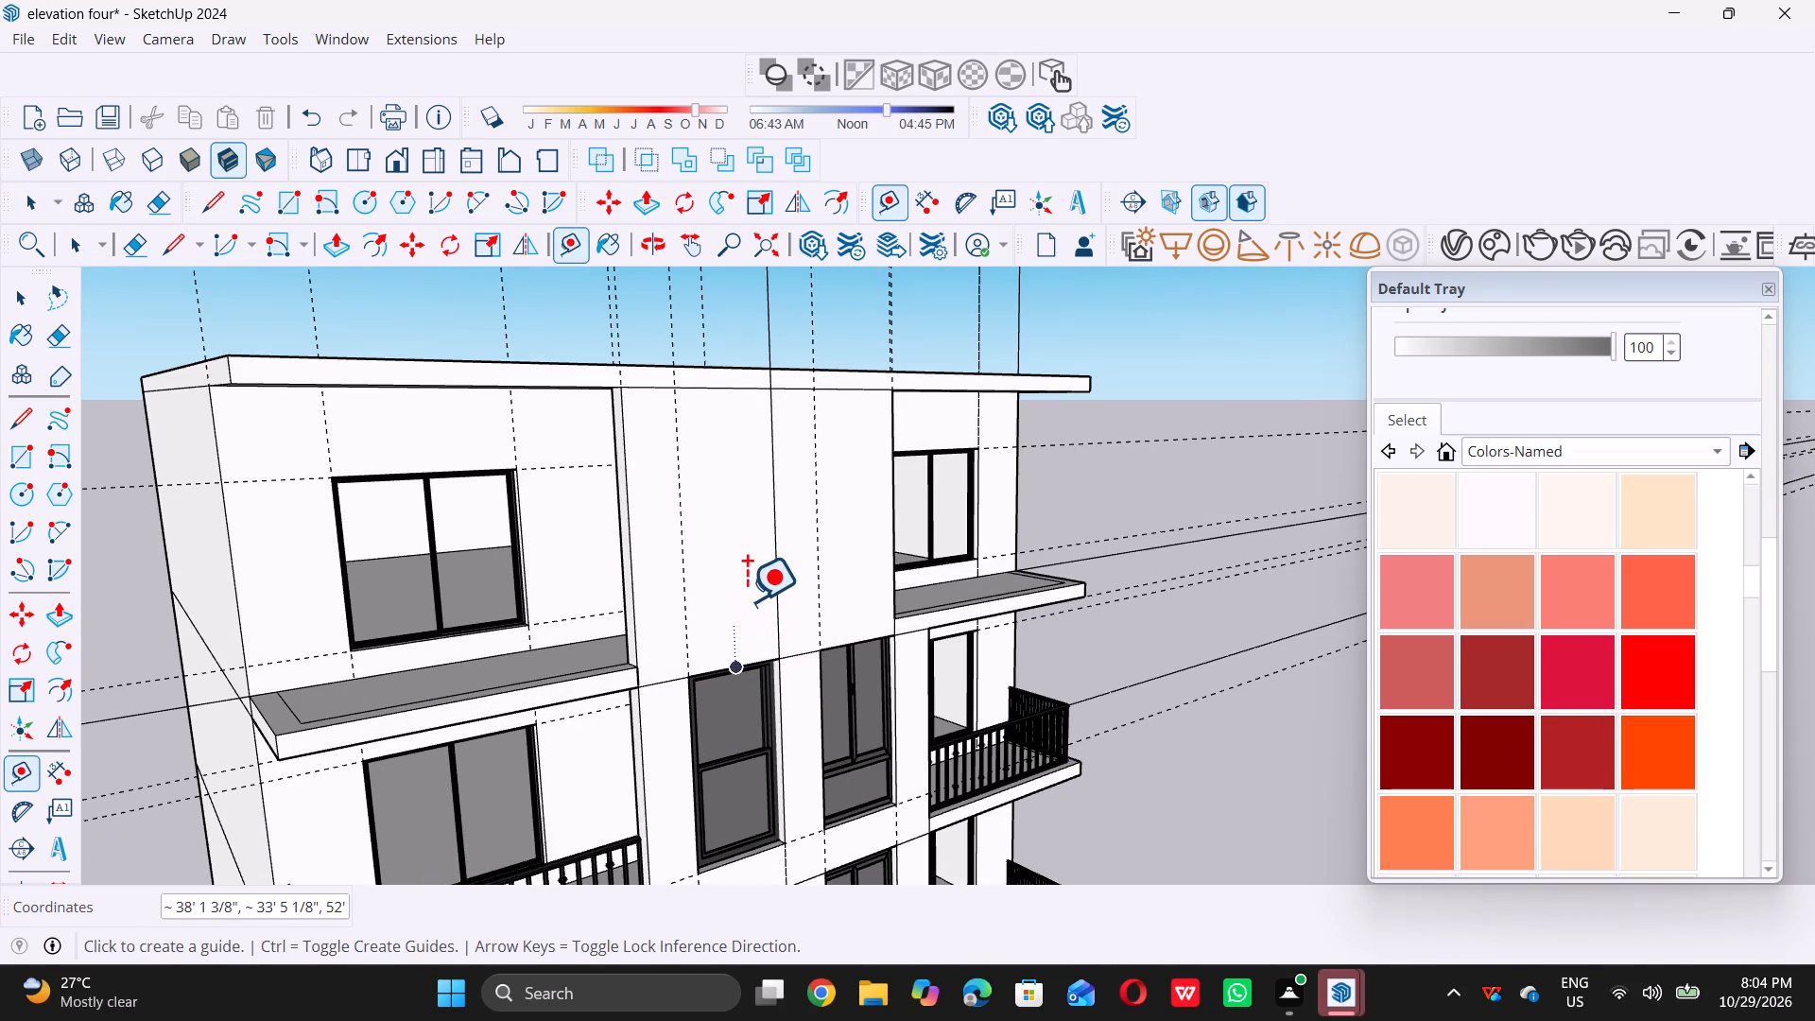
key("space")
scroll(664, 685, "up", 1)
scroll(649, 732, "down", 5)
scroll(732, 636, "up", 1)
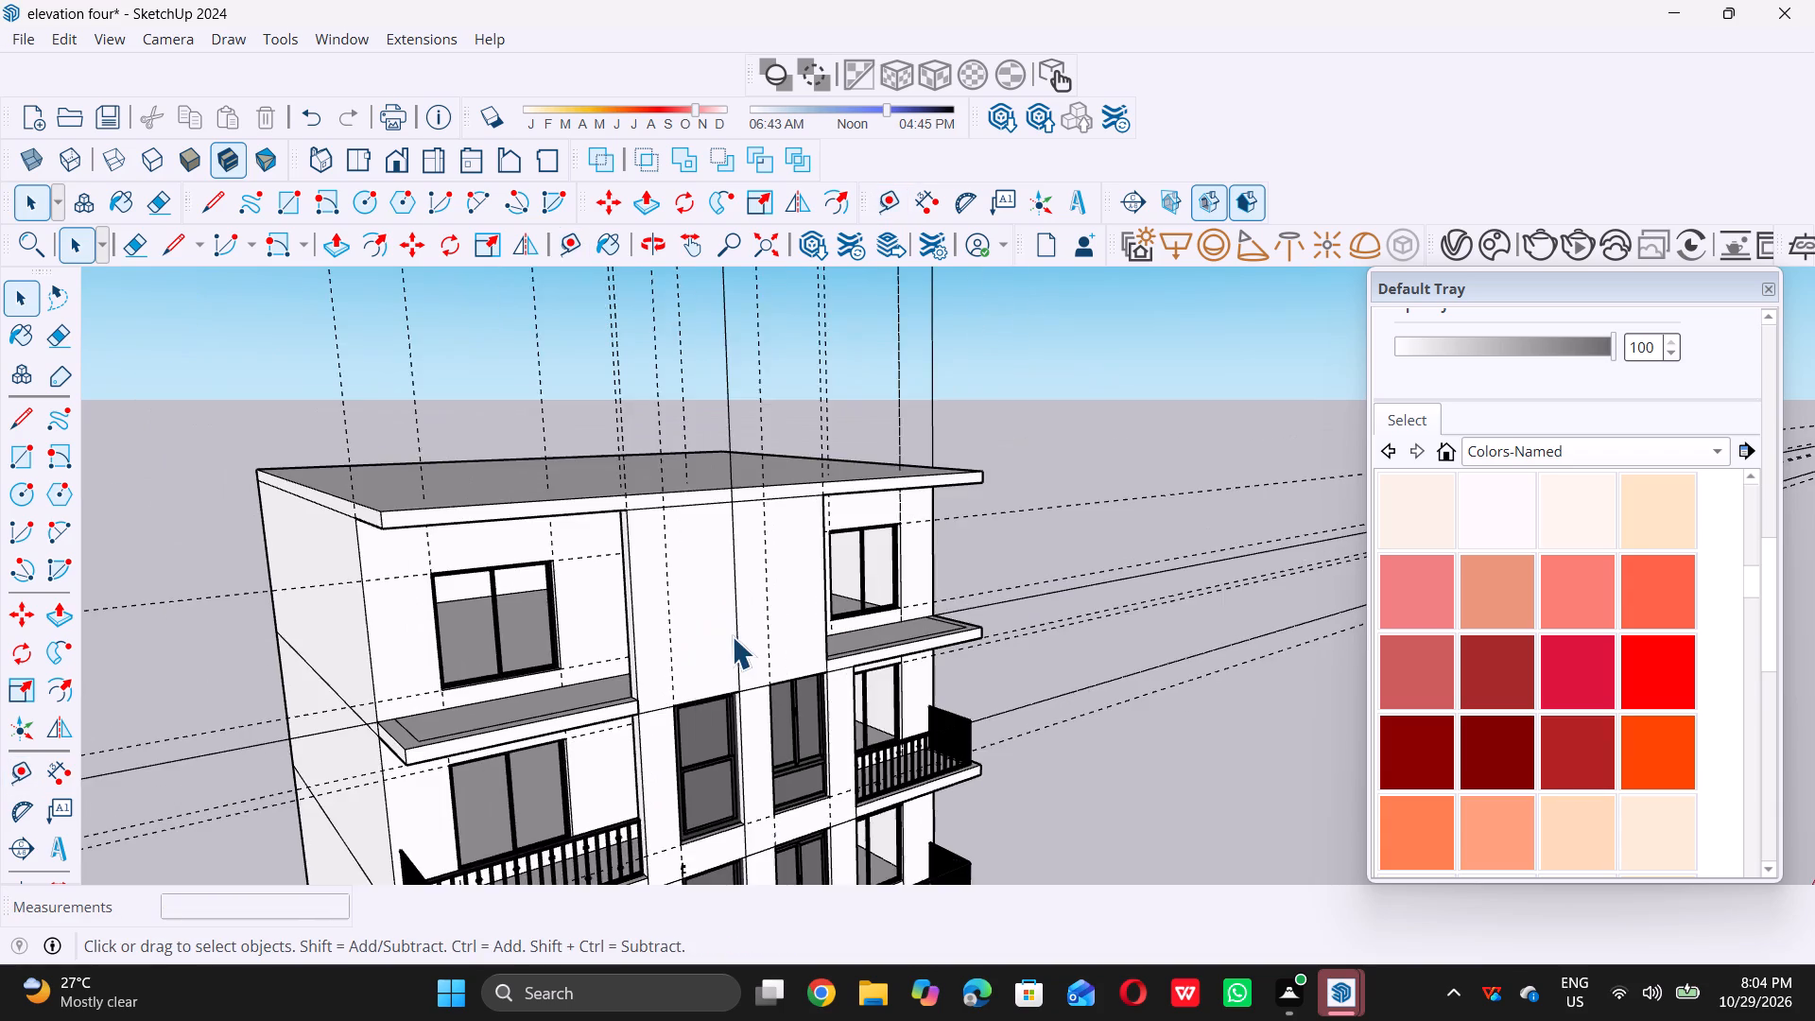
scroll(732, 636, "up", 7)
key("t")
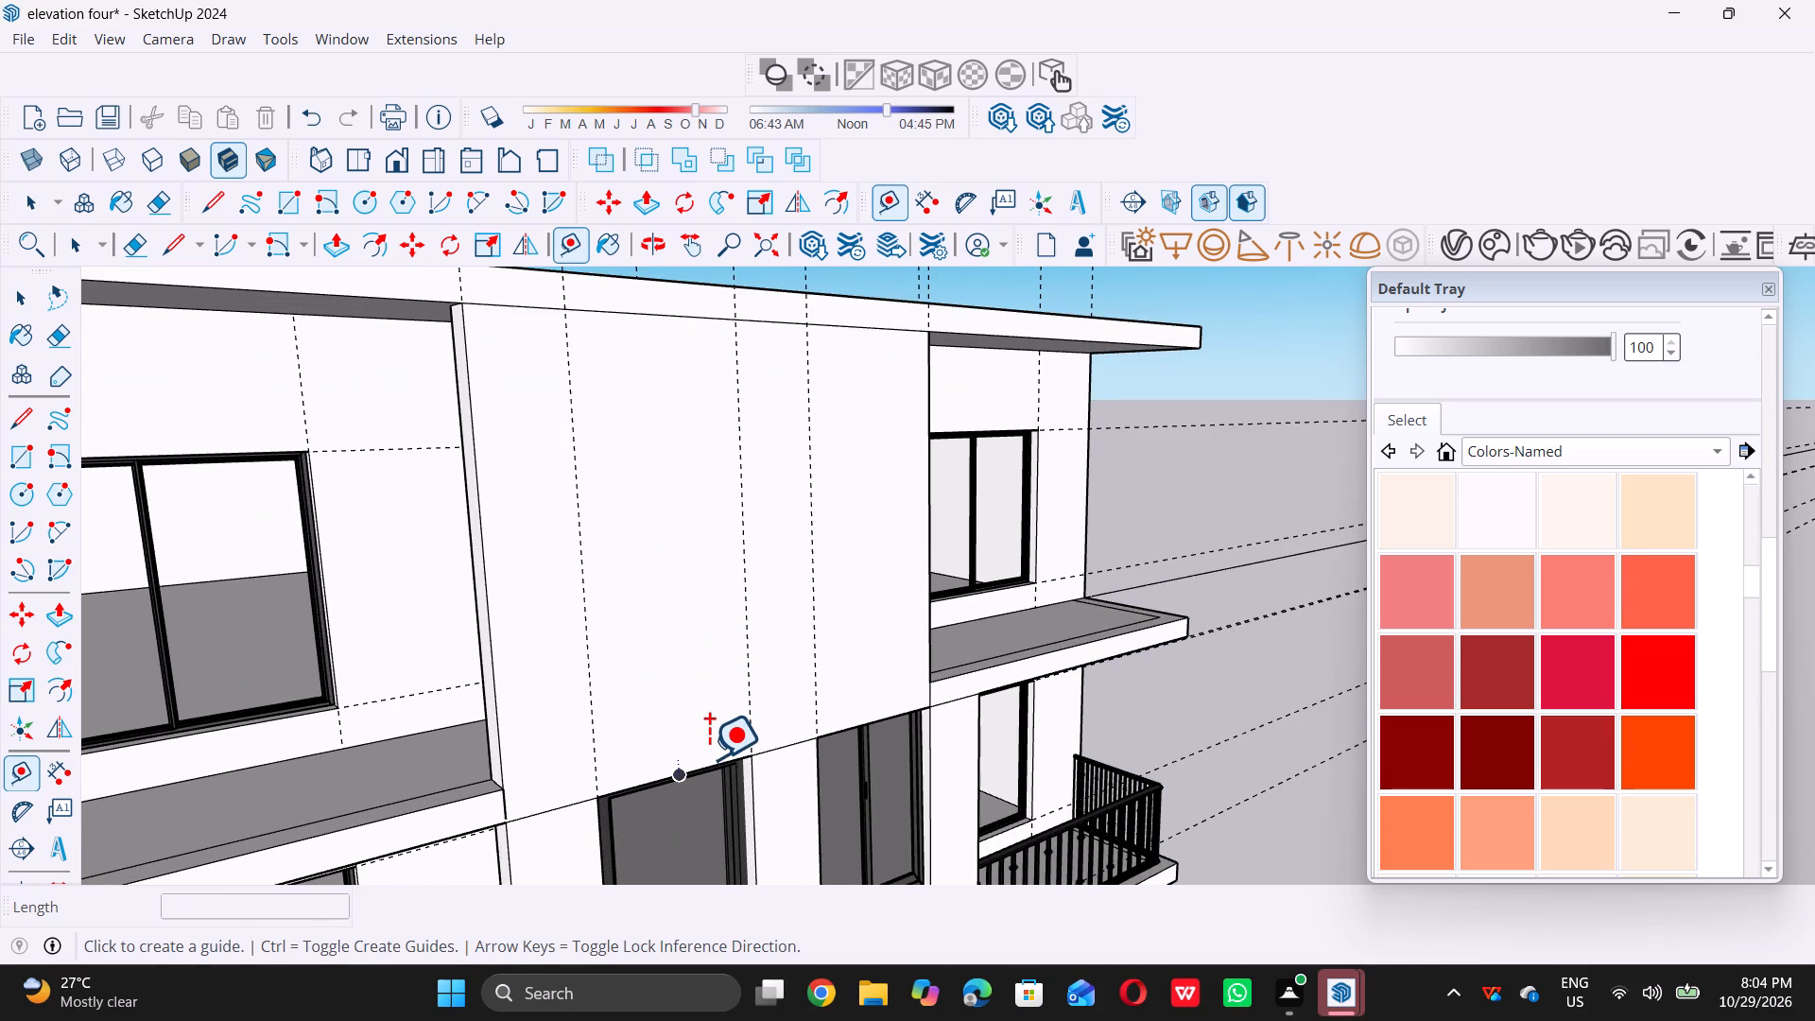
triple_click(707, 764)
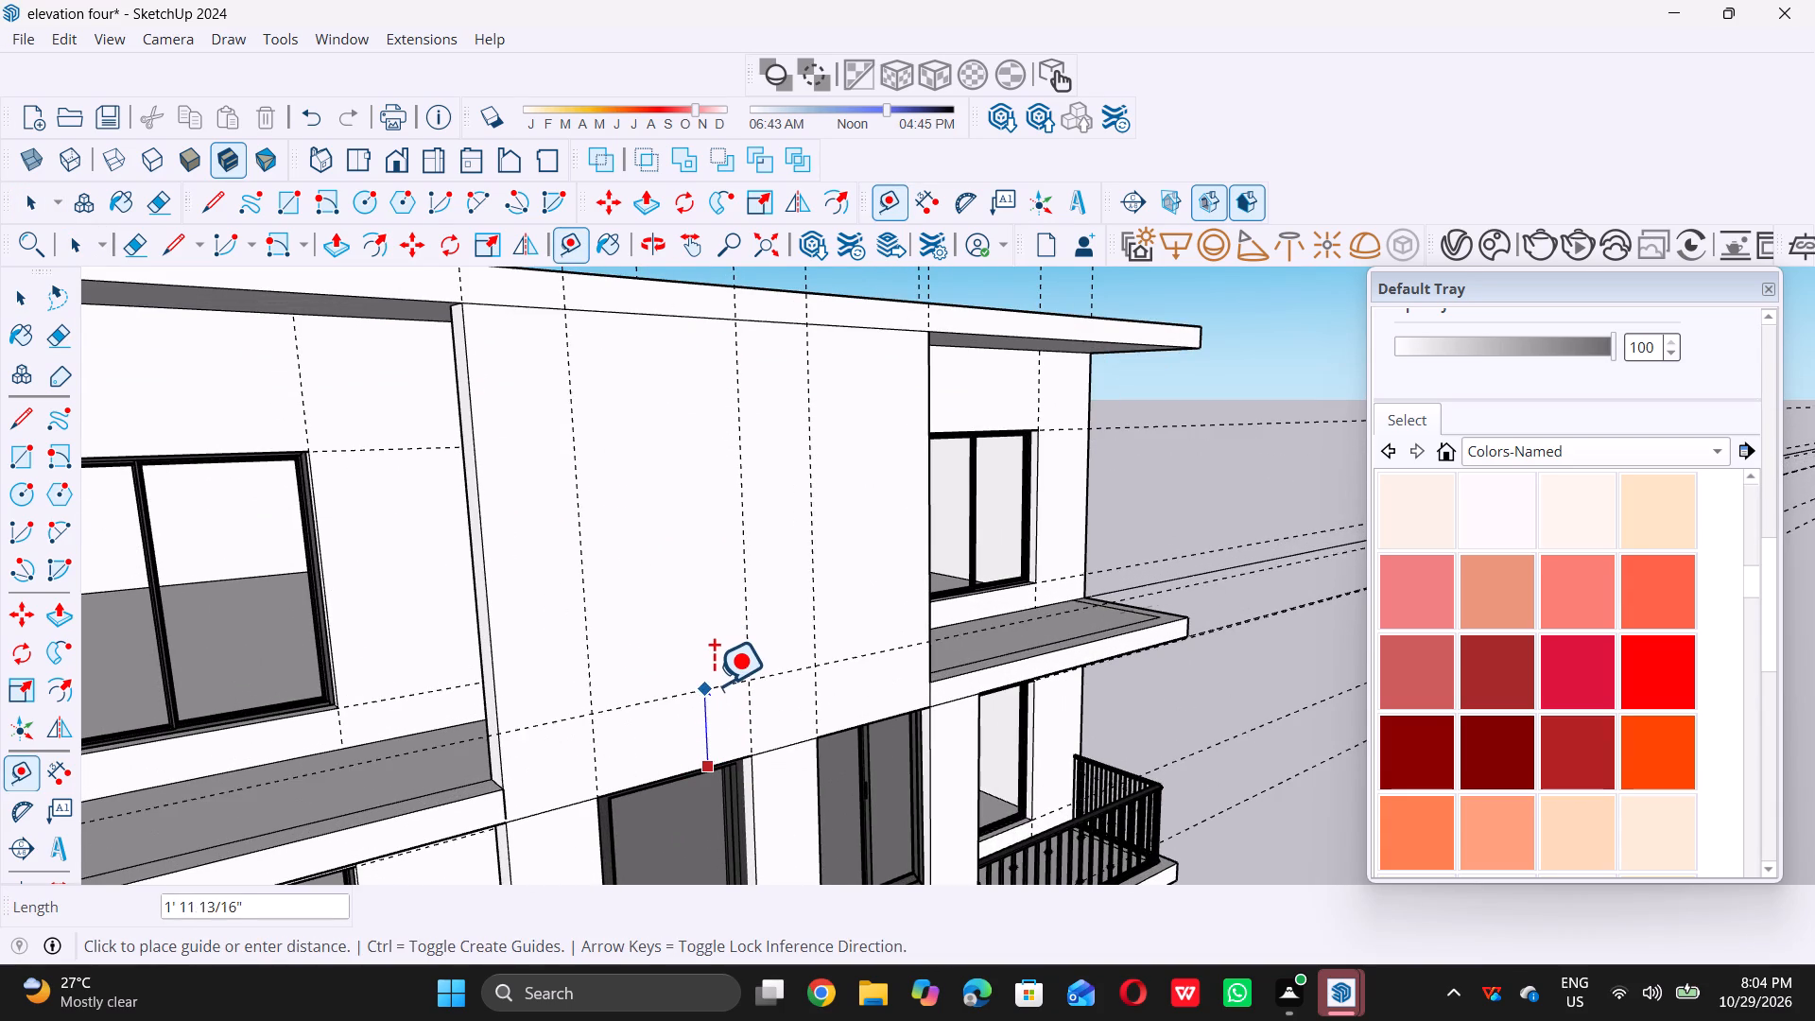
key("2")
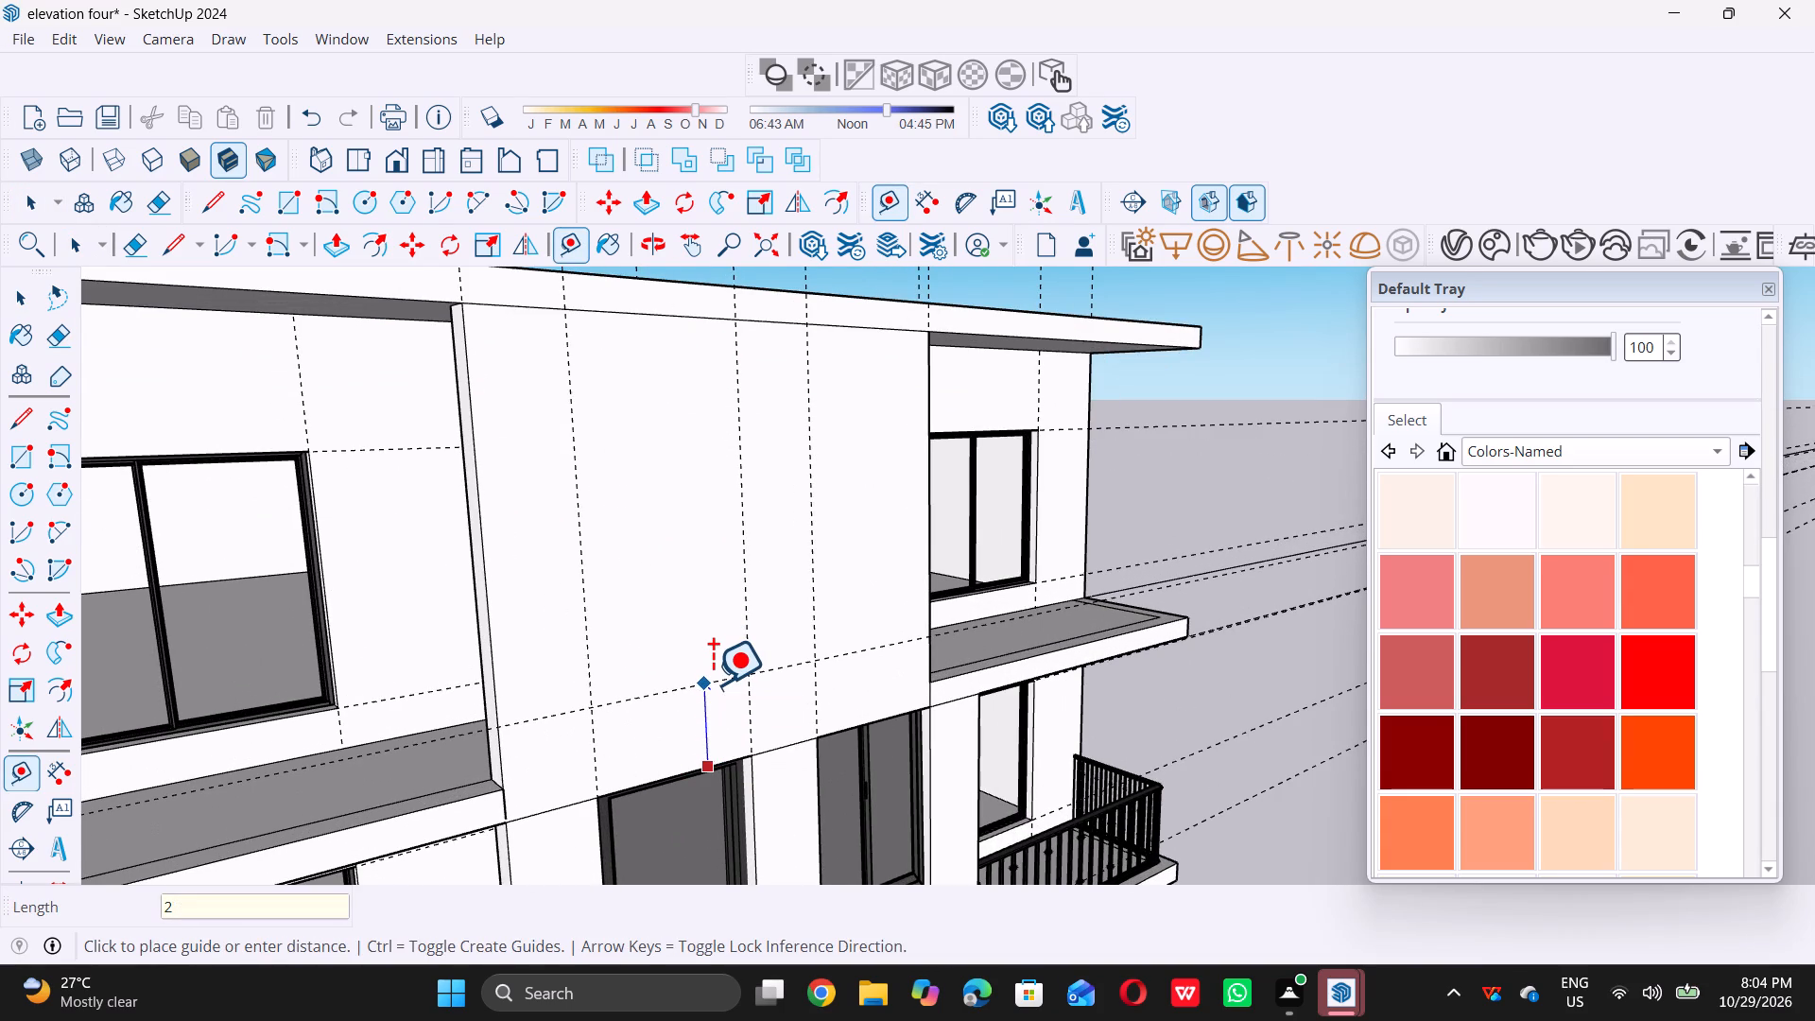
key("apostrophe")
key("Return")
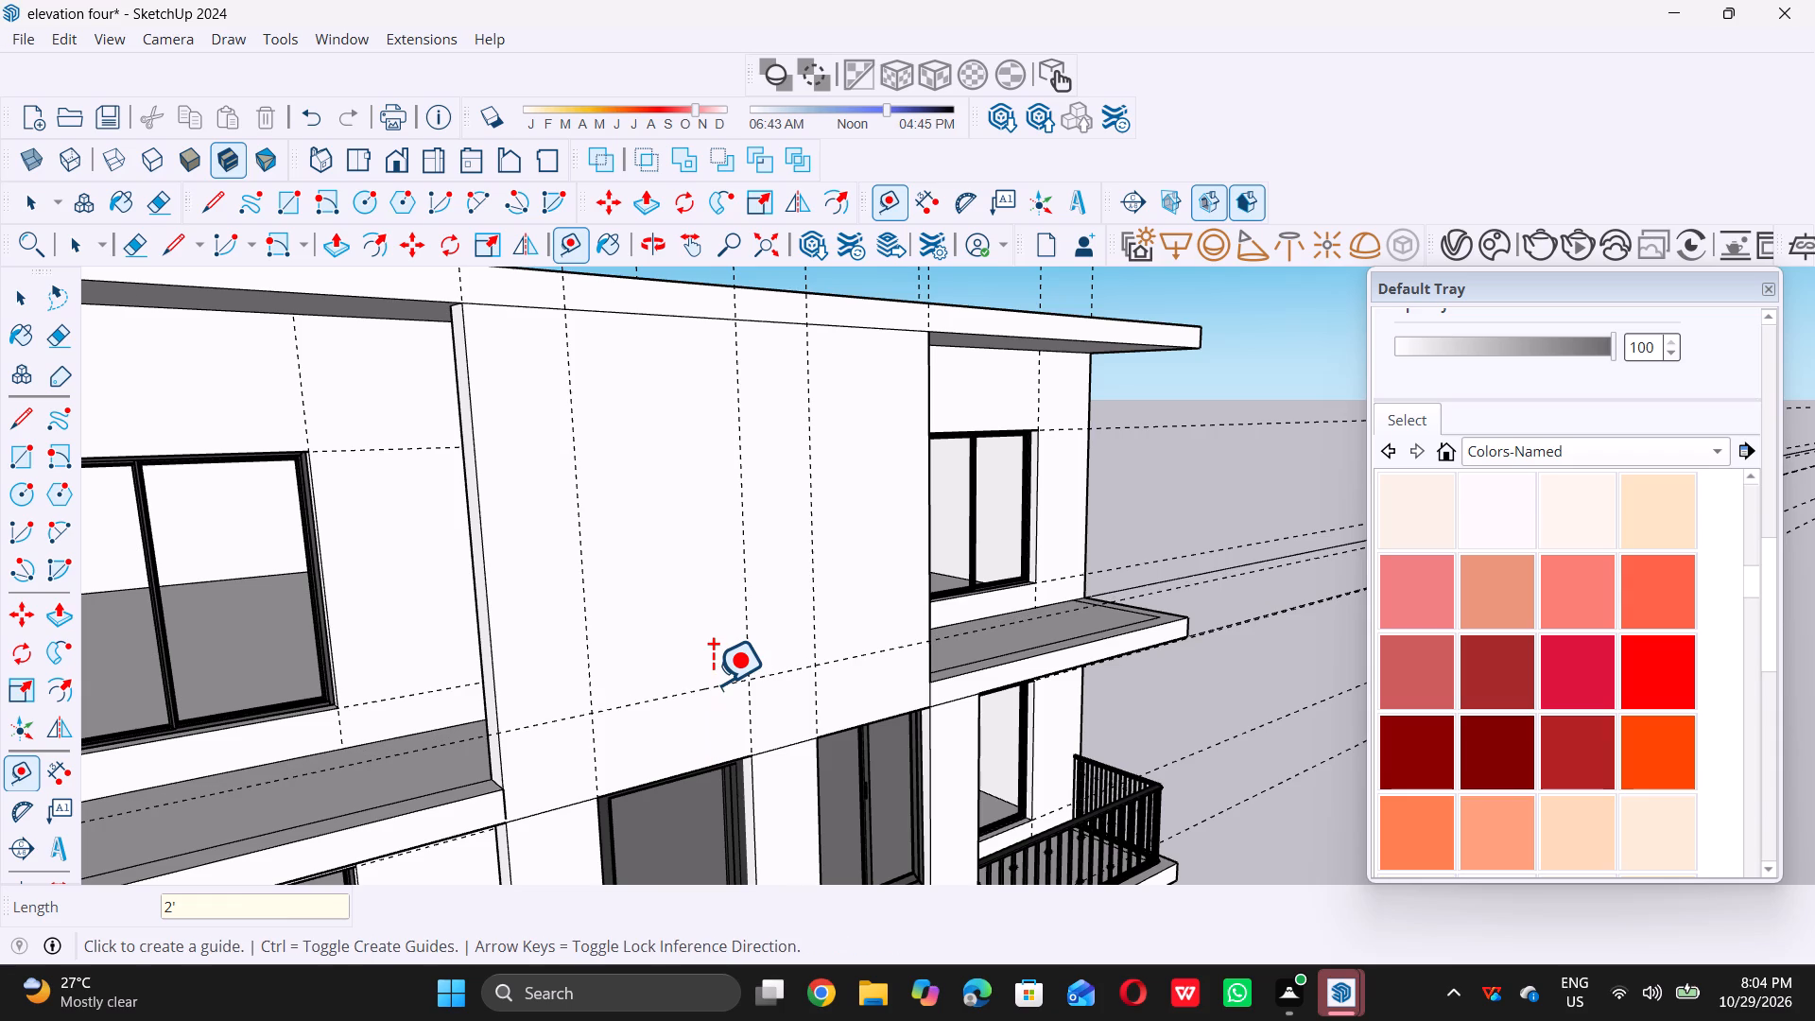
Draw a 4' by 8' 9" rectangle on the raised panel above the left central window, from the roof slab down to the 2' guide.
key("space")
type("r")
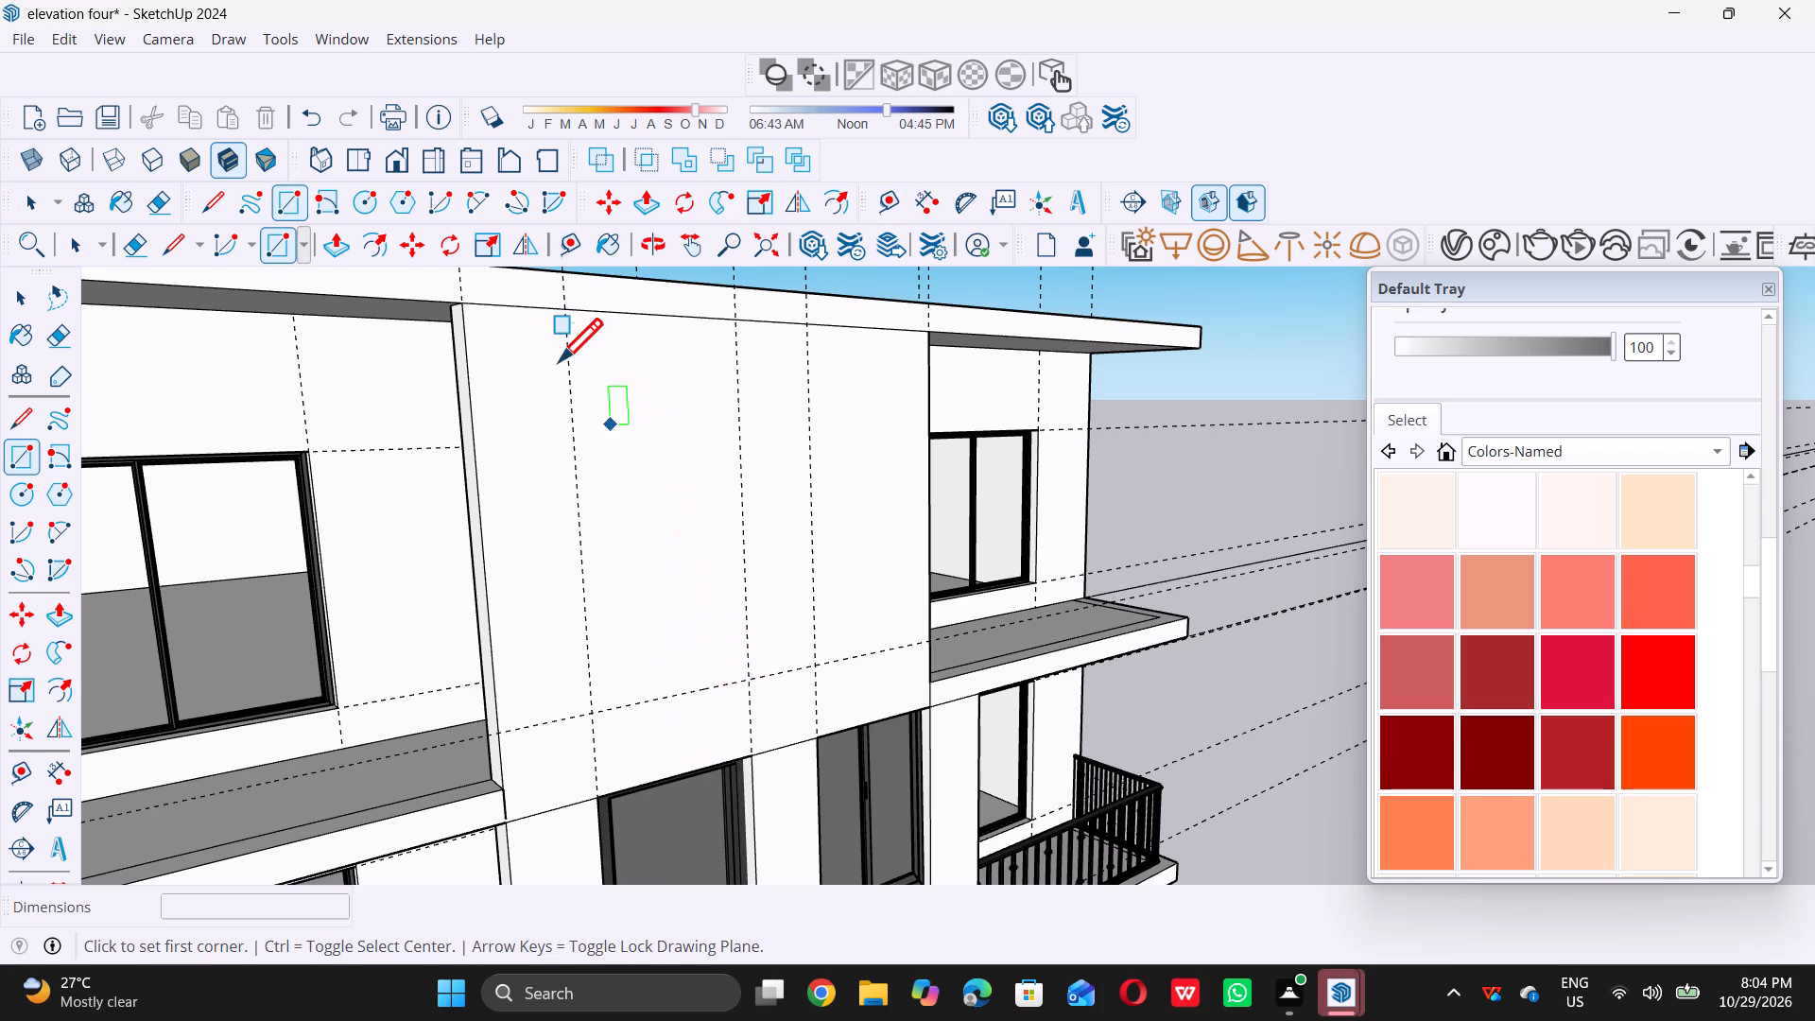
left_click(564, 304)
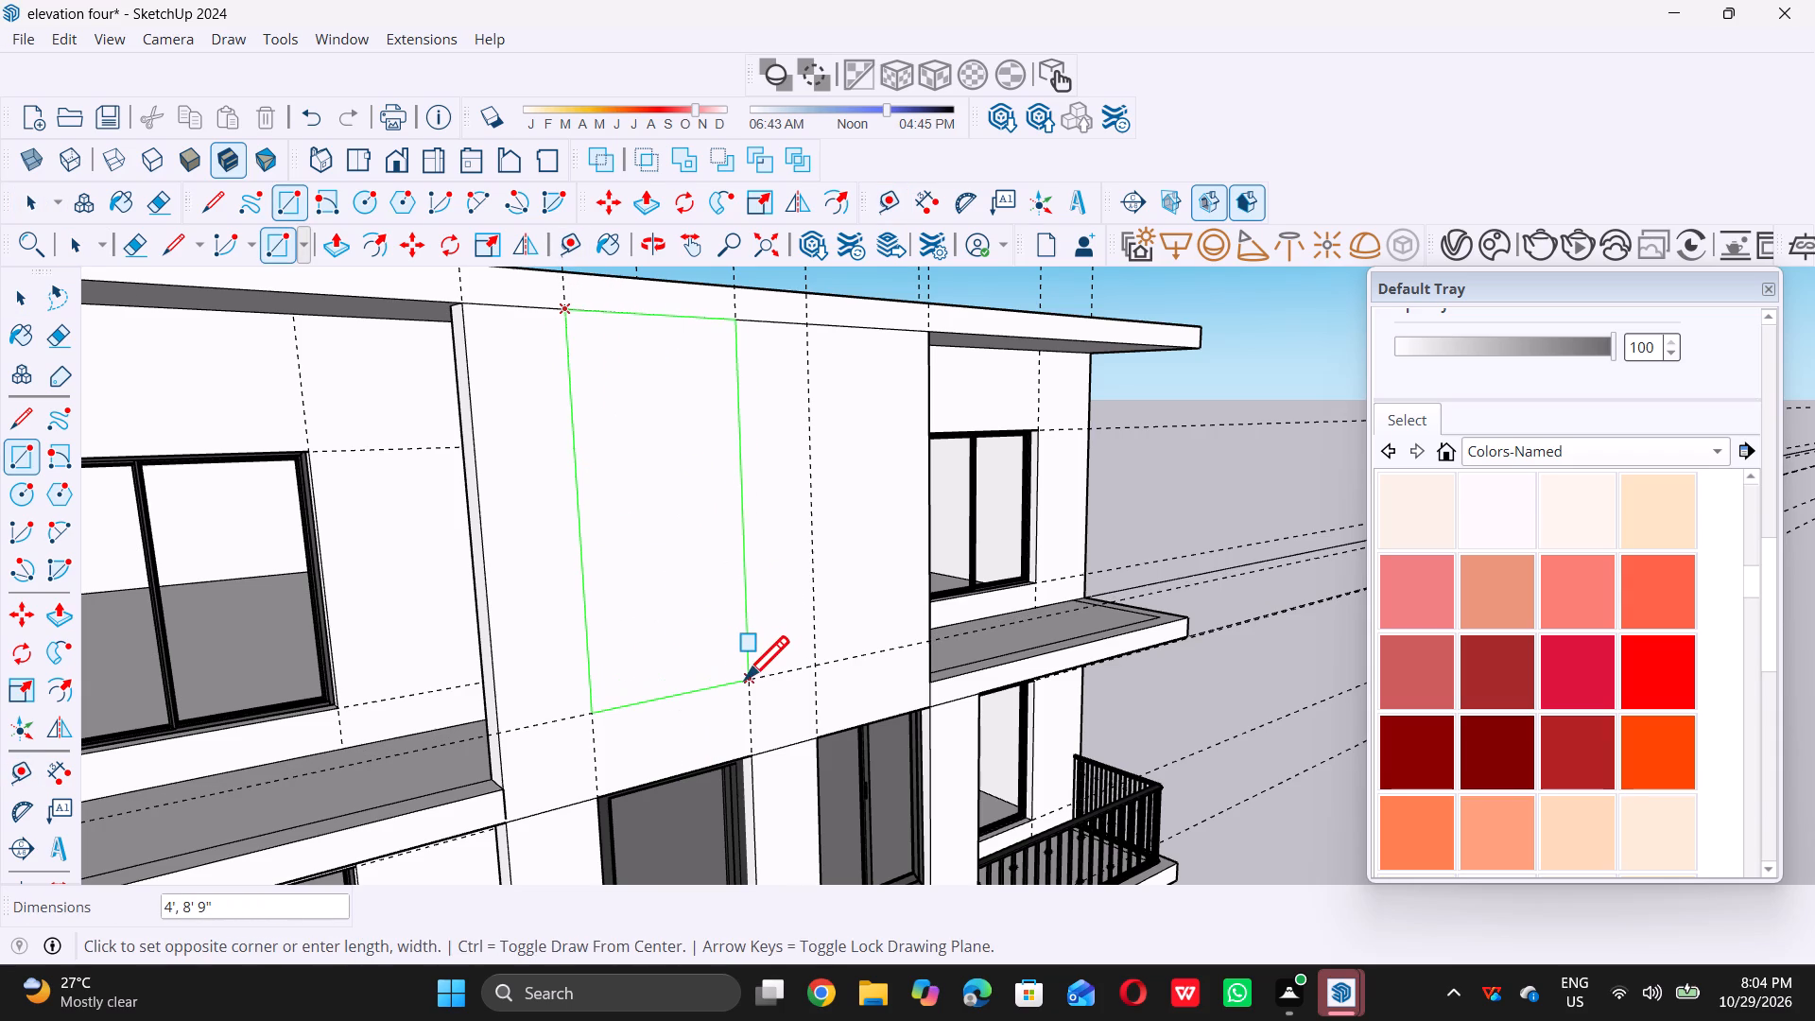
triple_click(745, 681)
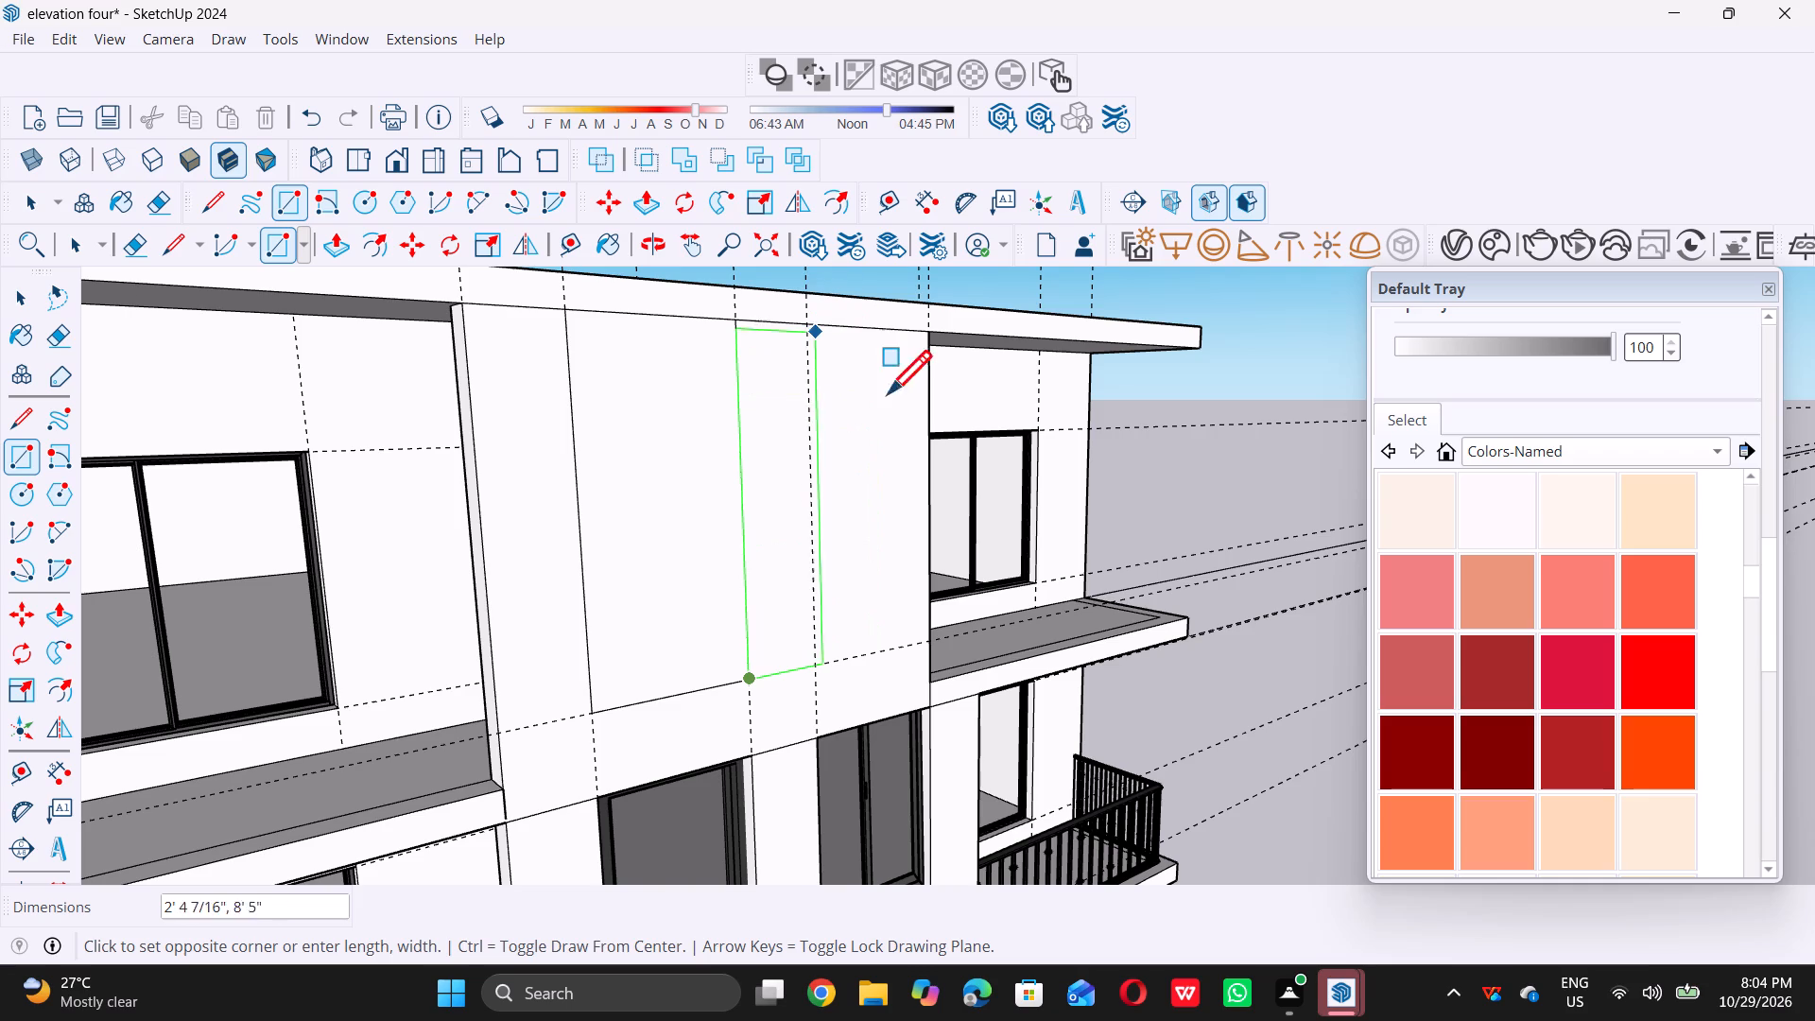
key("space")
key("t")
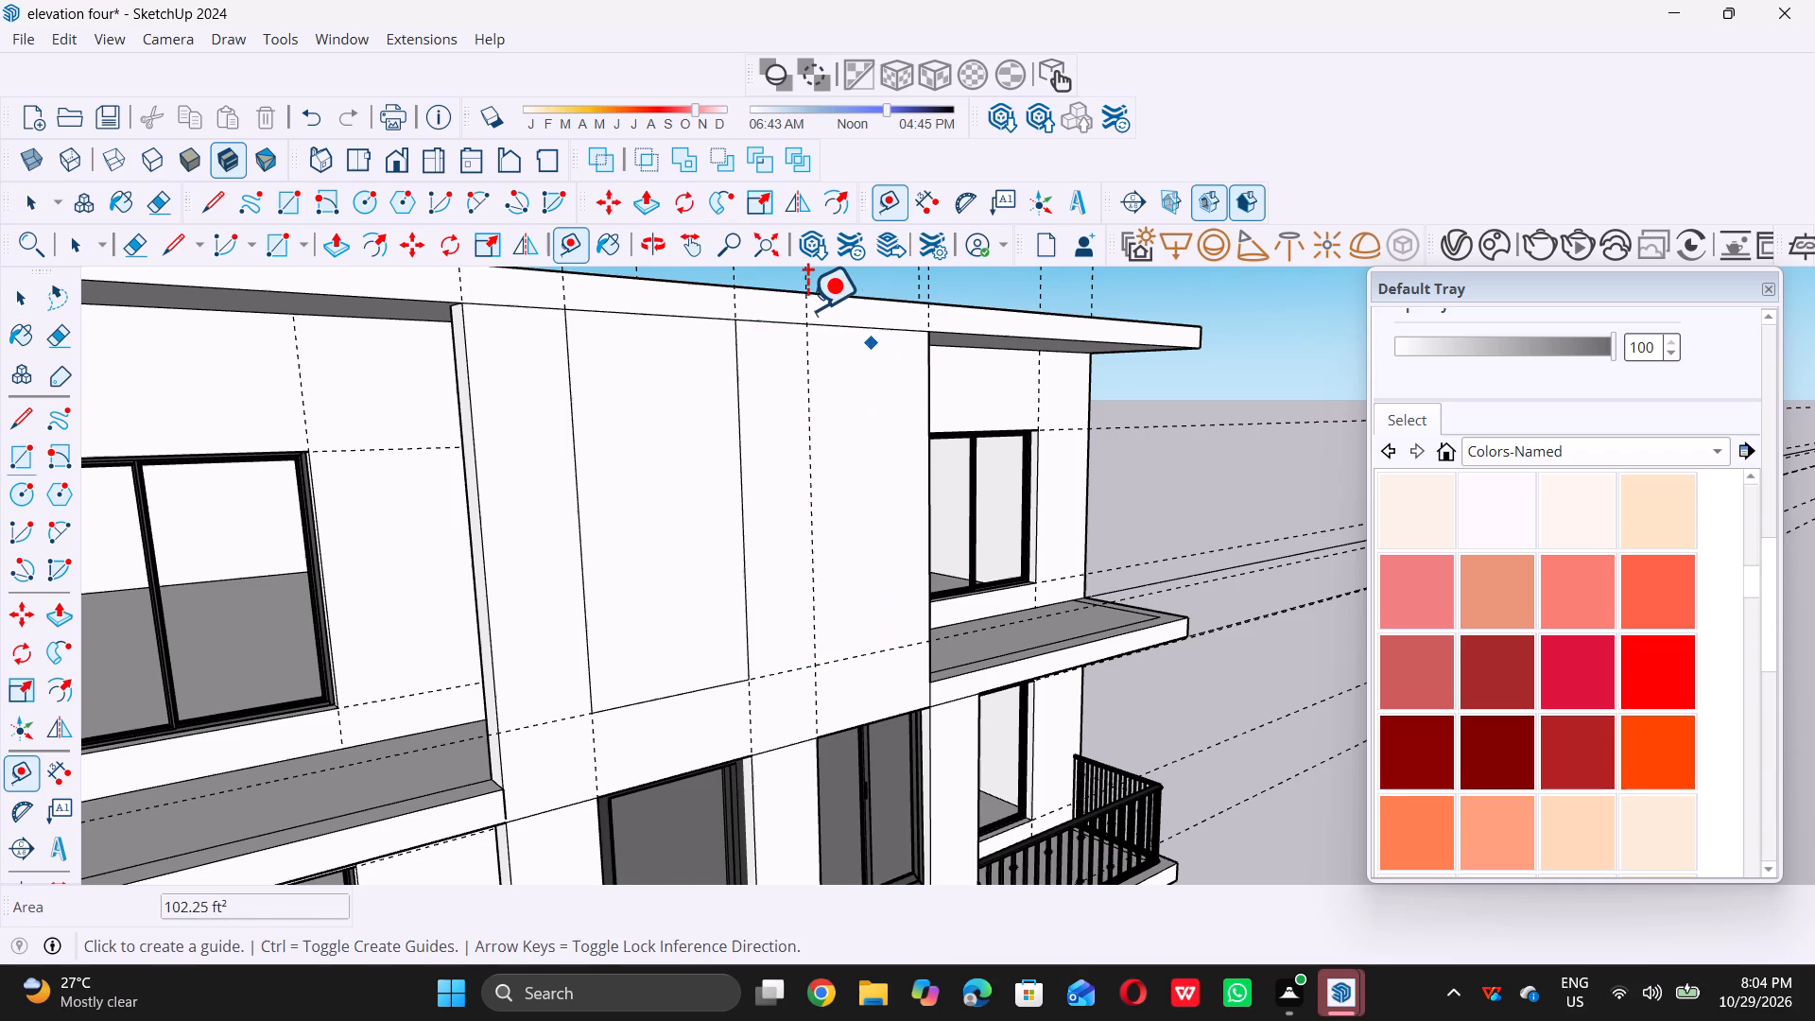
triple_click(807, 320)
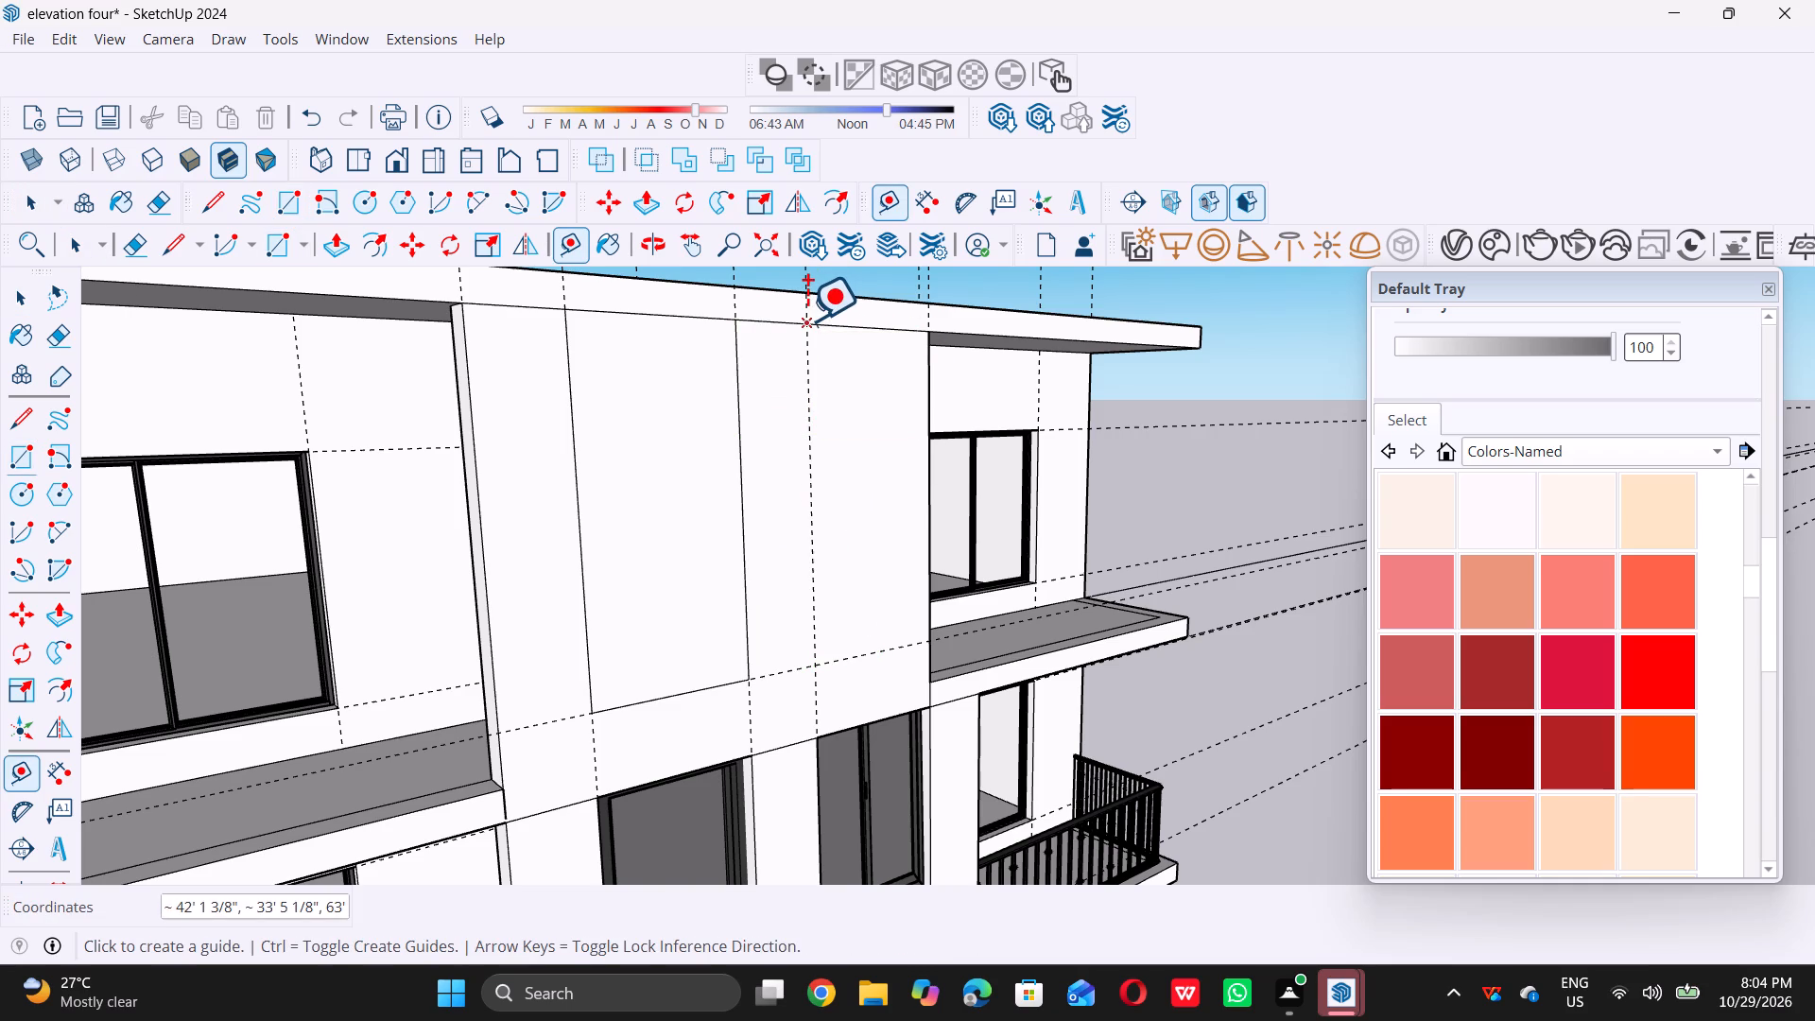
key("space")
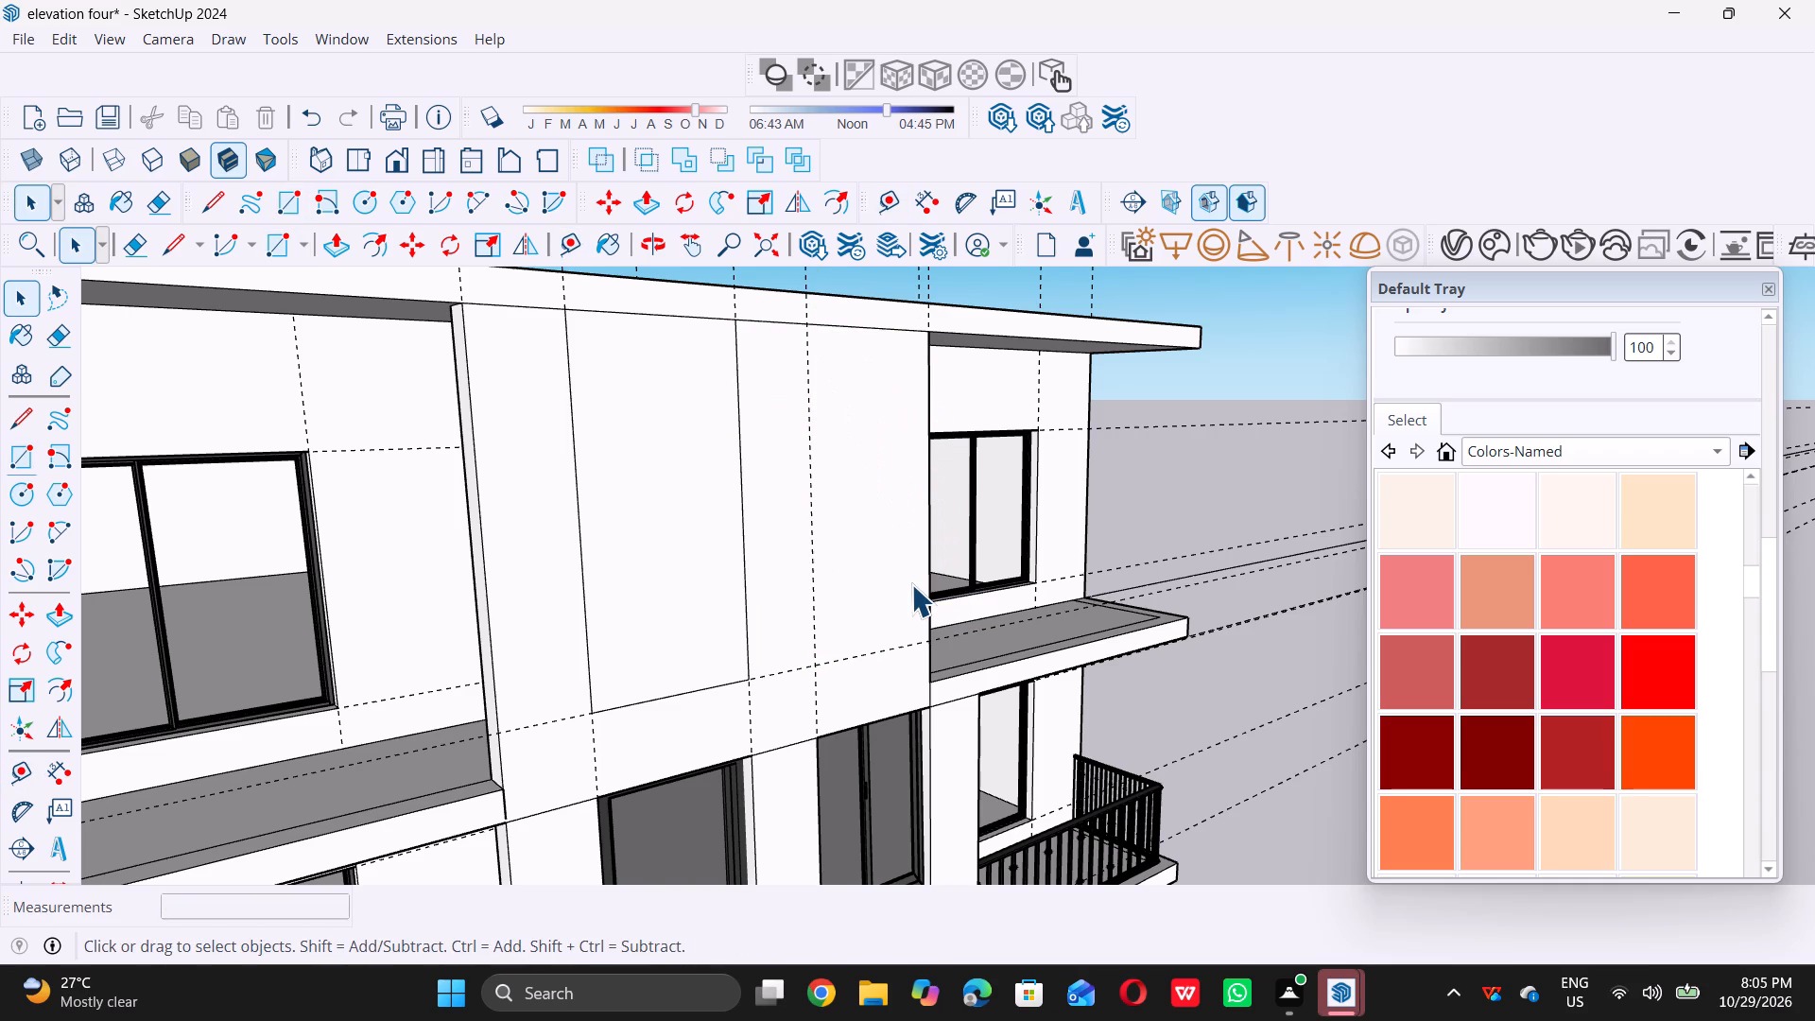
Draw a rectangle on the raised panel above the right central window, from the 2' guide up to the roof slab and panel edge.
key("r")
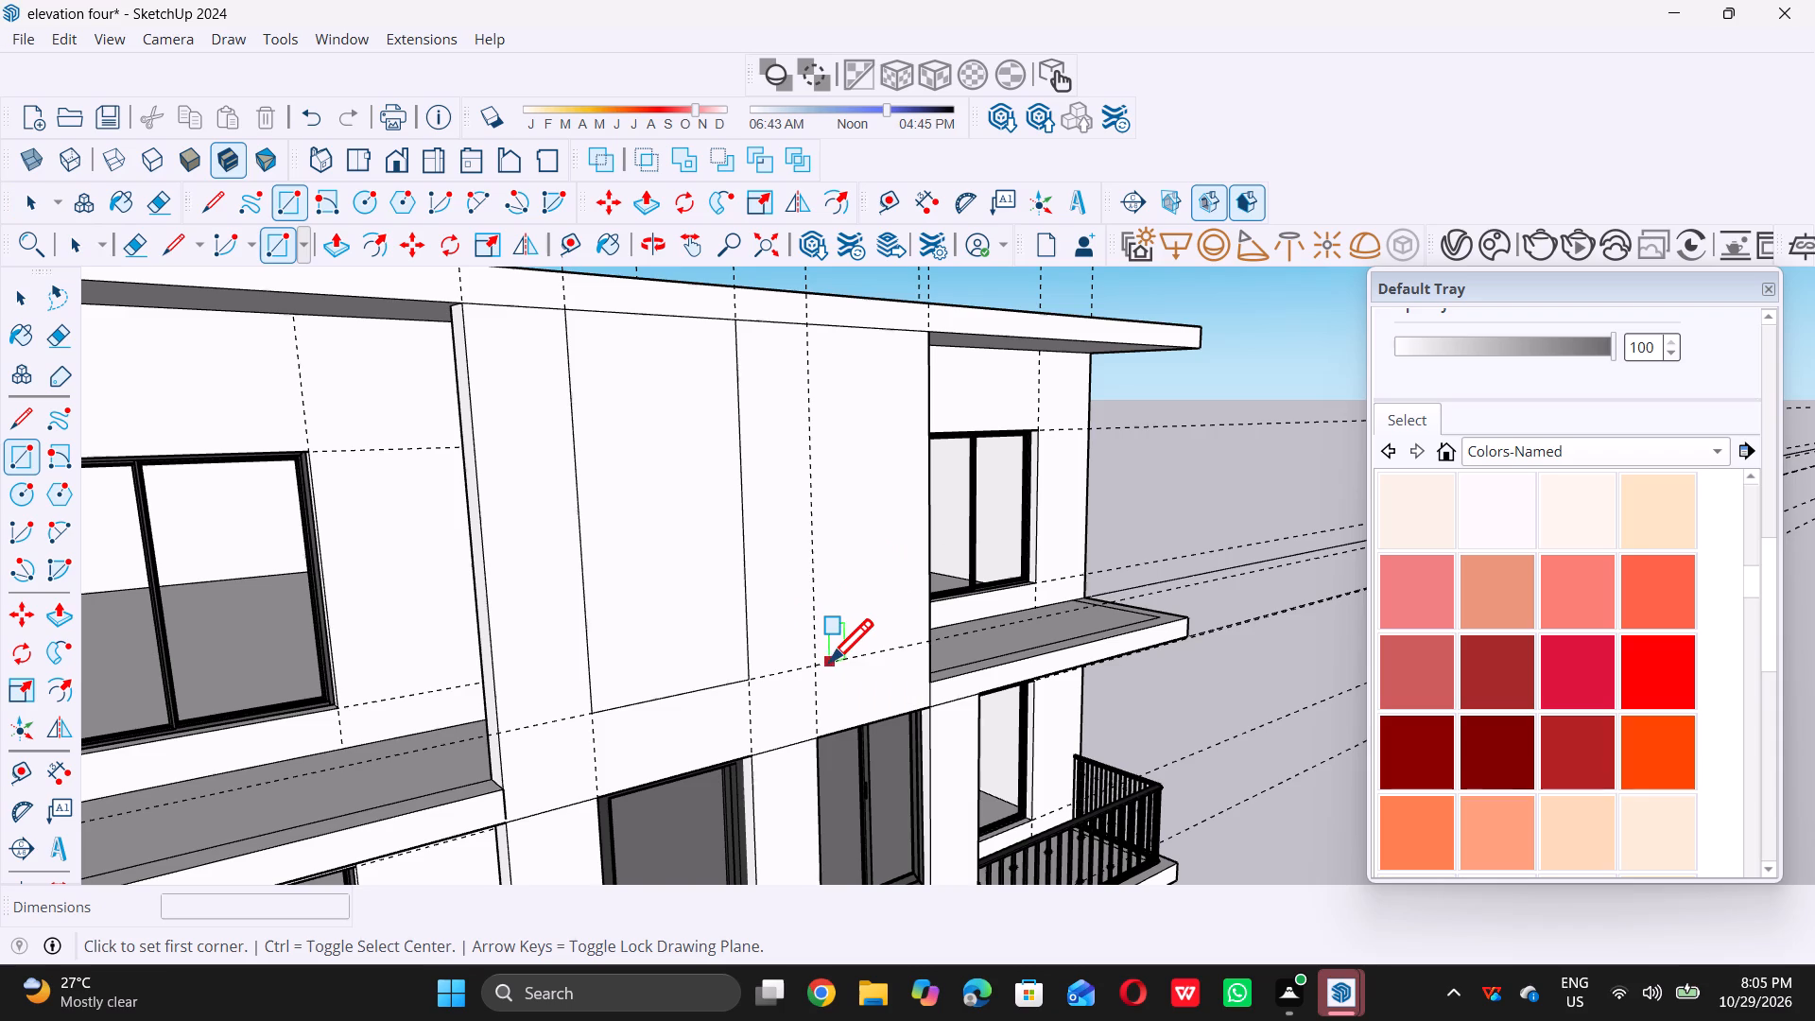
double_click(815, 665)
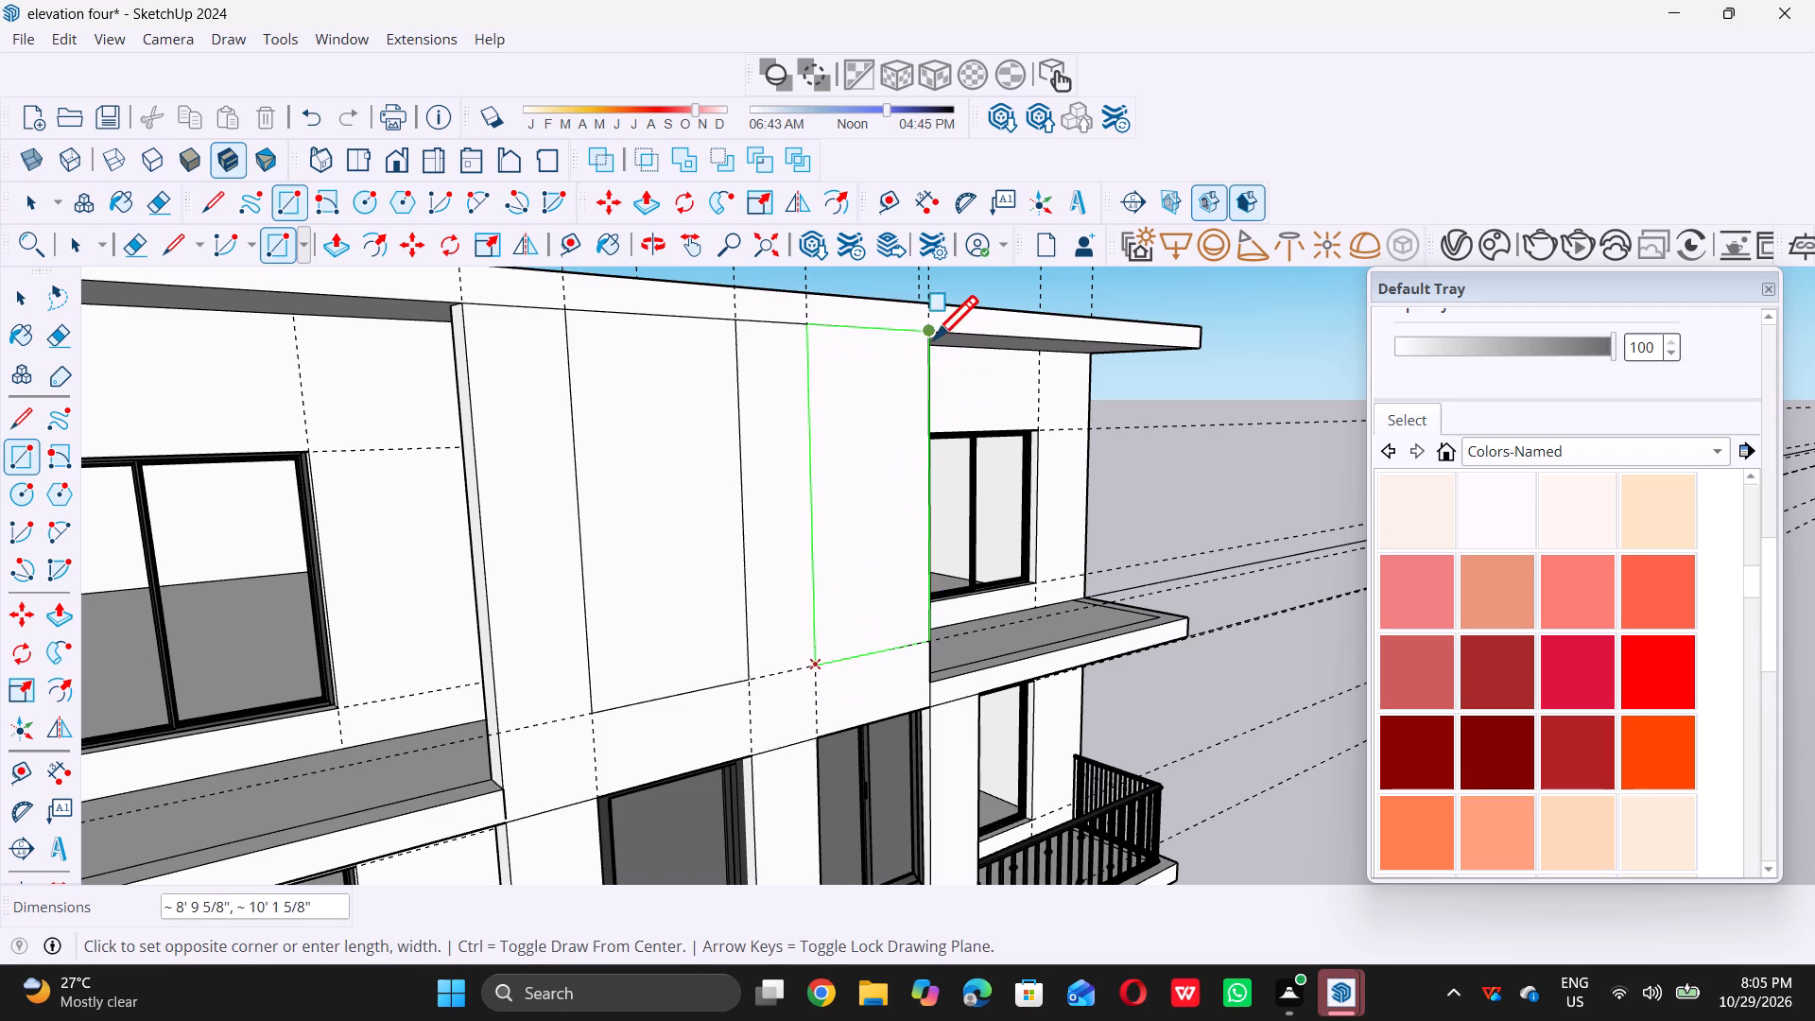
triple_click(931, 335)
key("space")
Draw two connected 9" lines across the top balcony slab's front face and rim, beside the raised panel, aligned with the pier edge below.
scroll(810, 667, "down", 5)
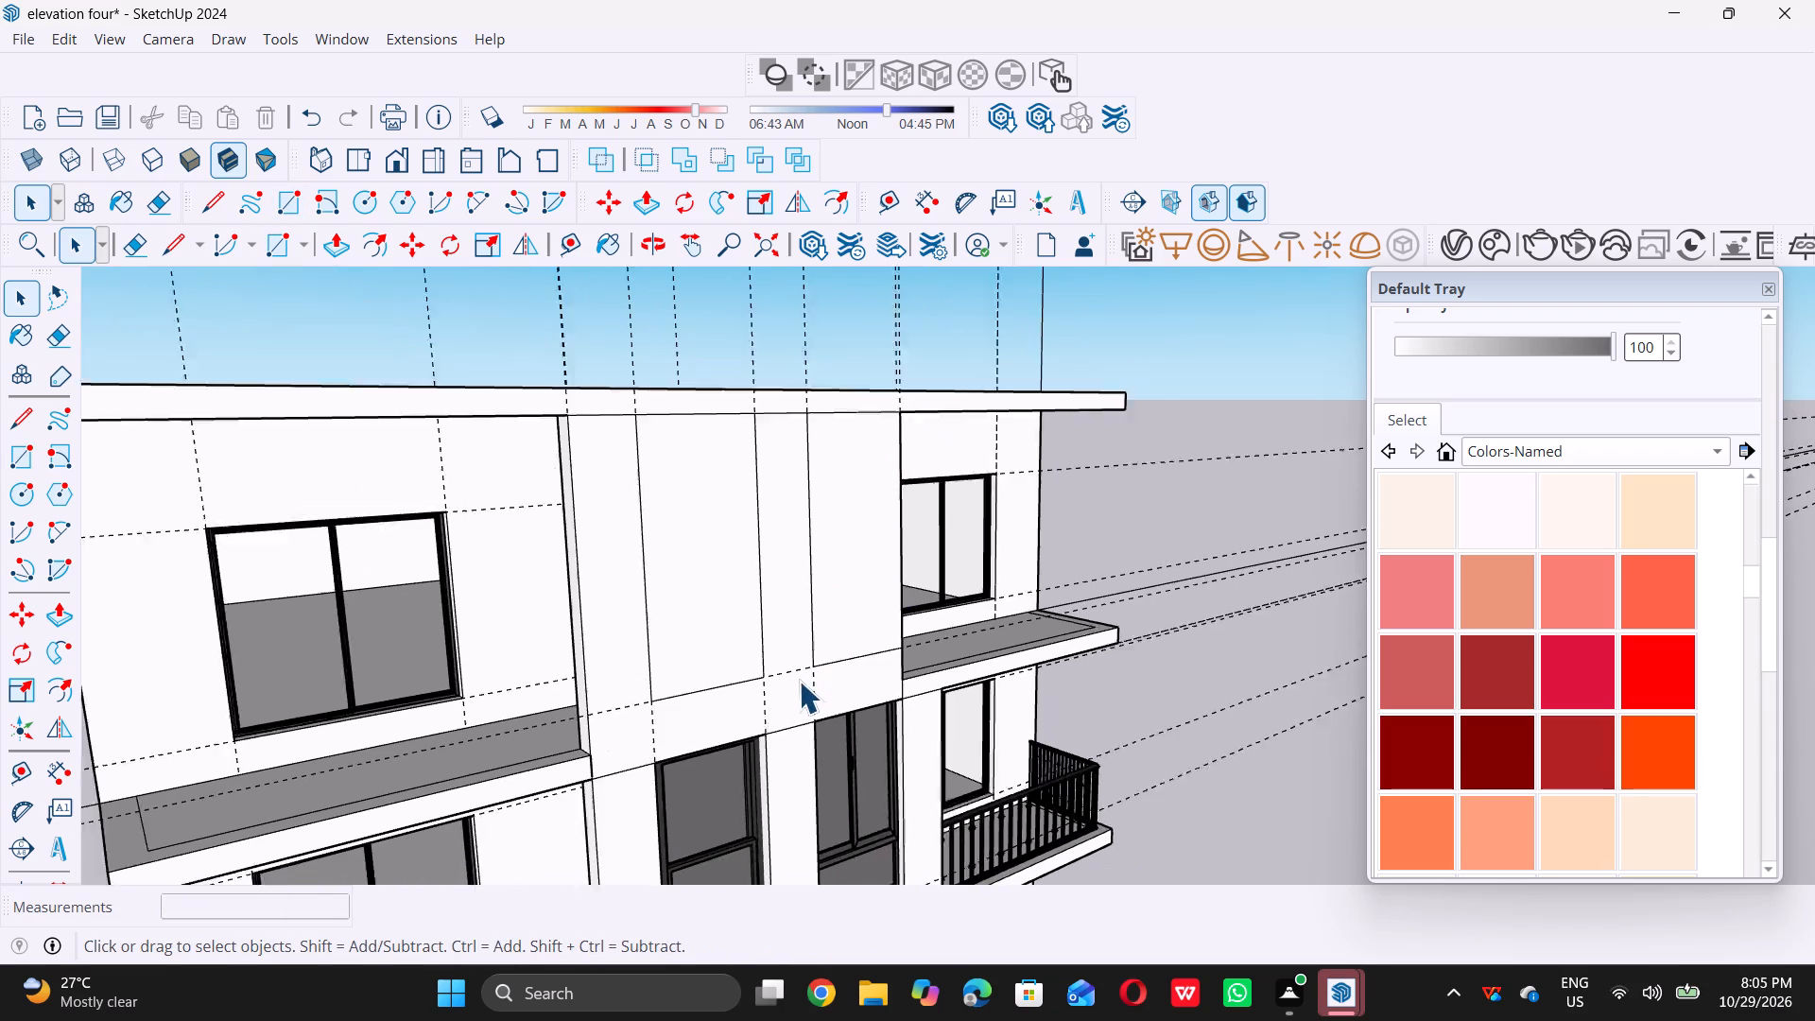
middle_click_drag(868, 640, 639, 618)
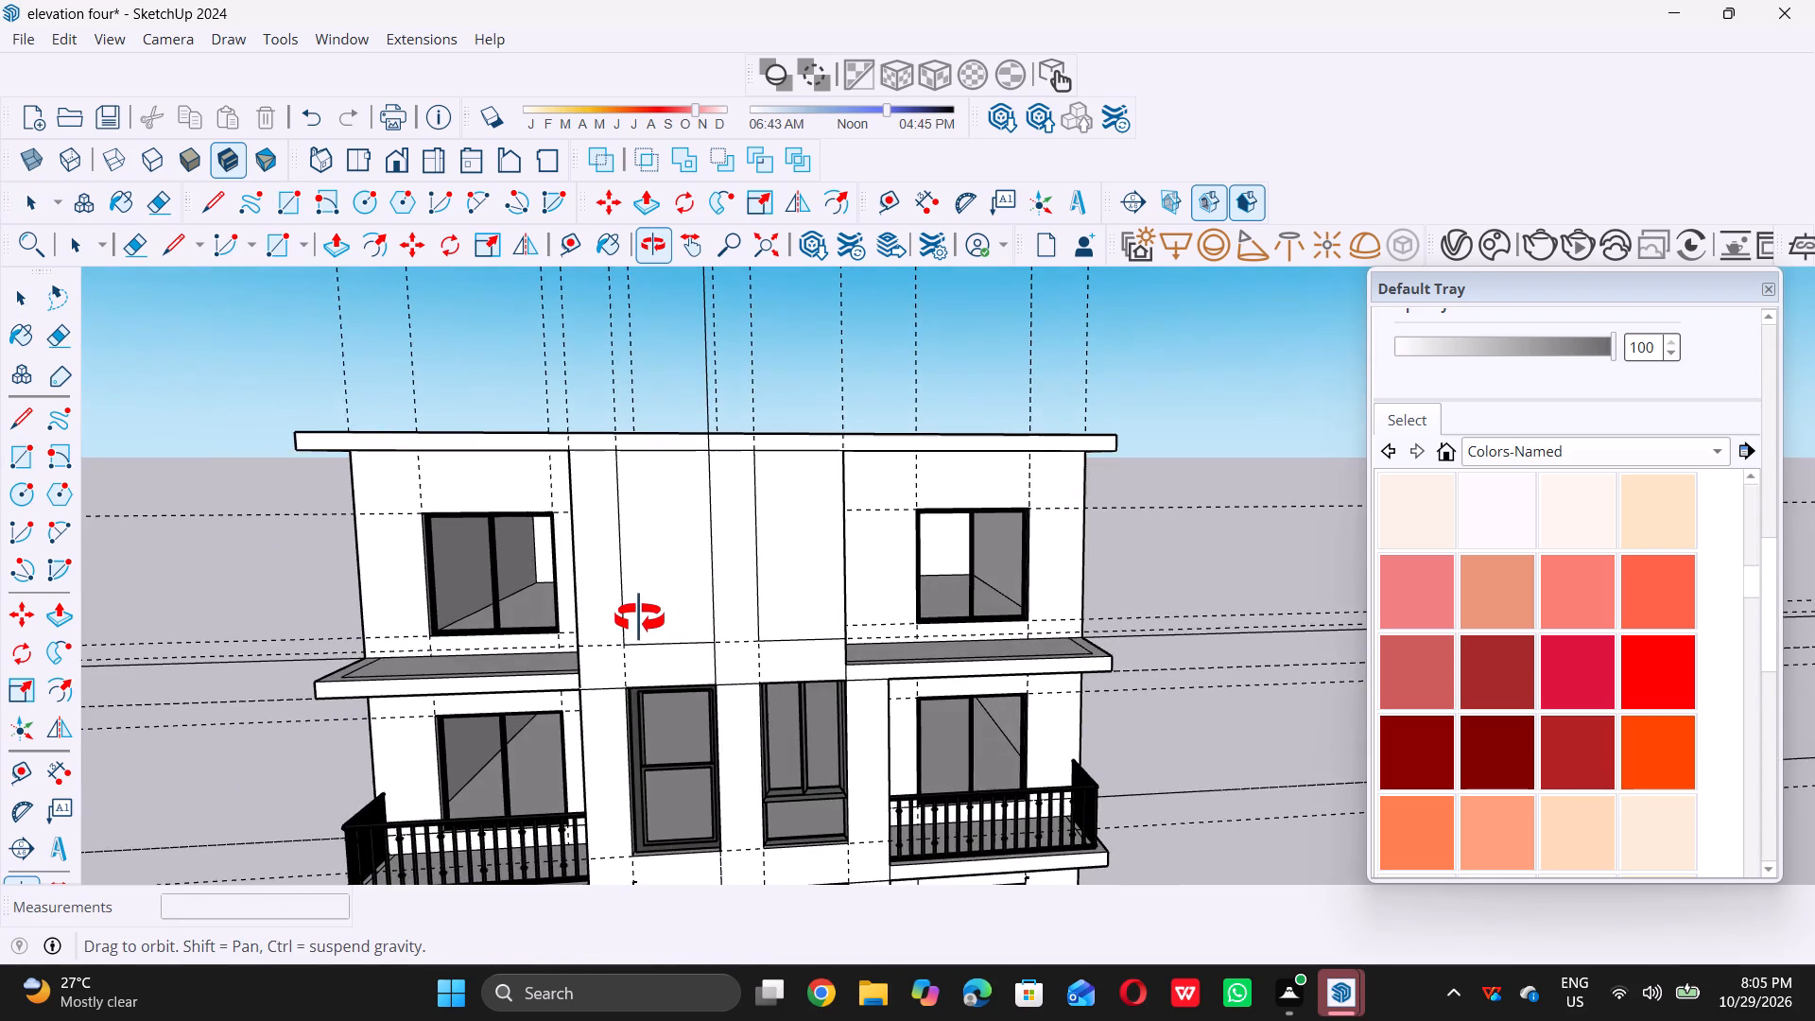
middle_click_drag(639, 618, 603, 750)
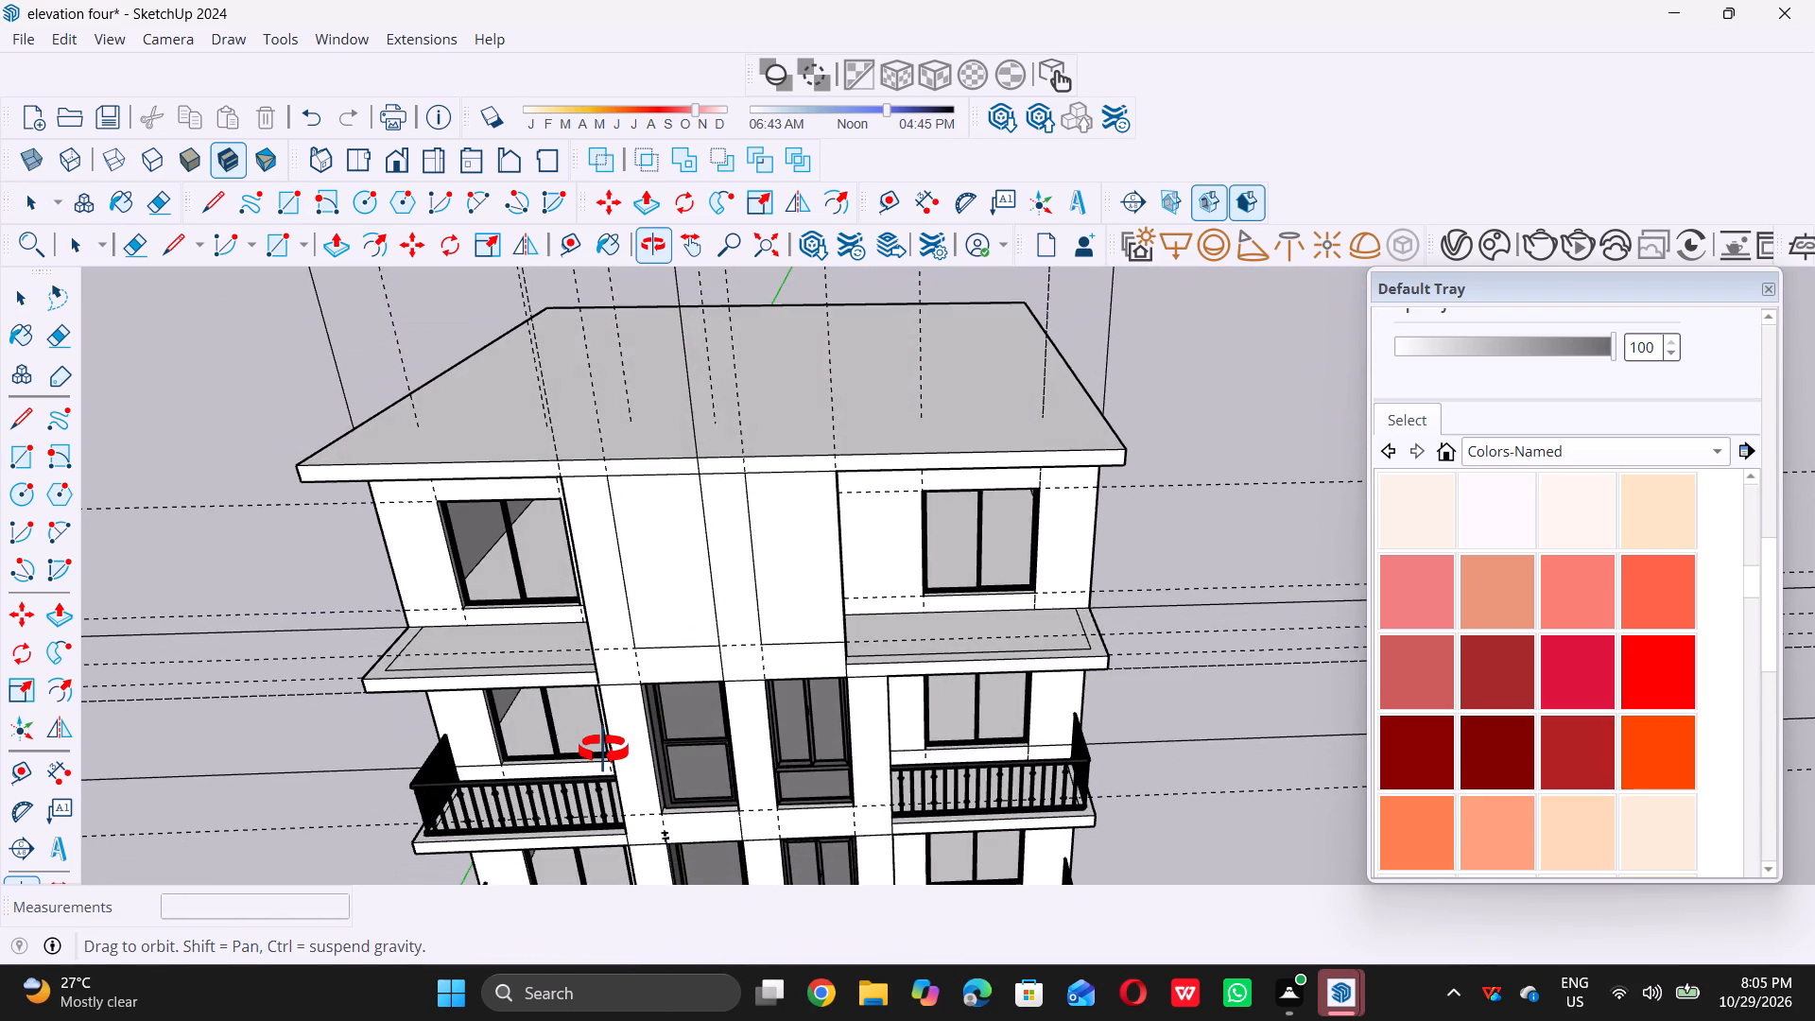
middle_click_drag(603, 750, 648, 686)
middle_click_drag(955, 638, 761, 660)
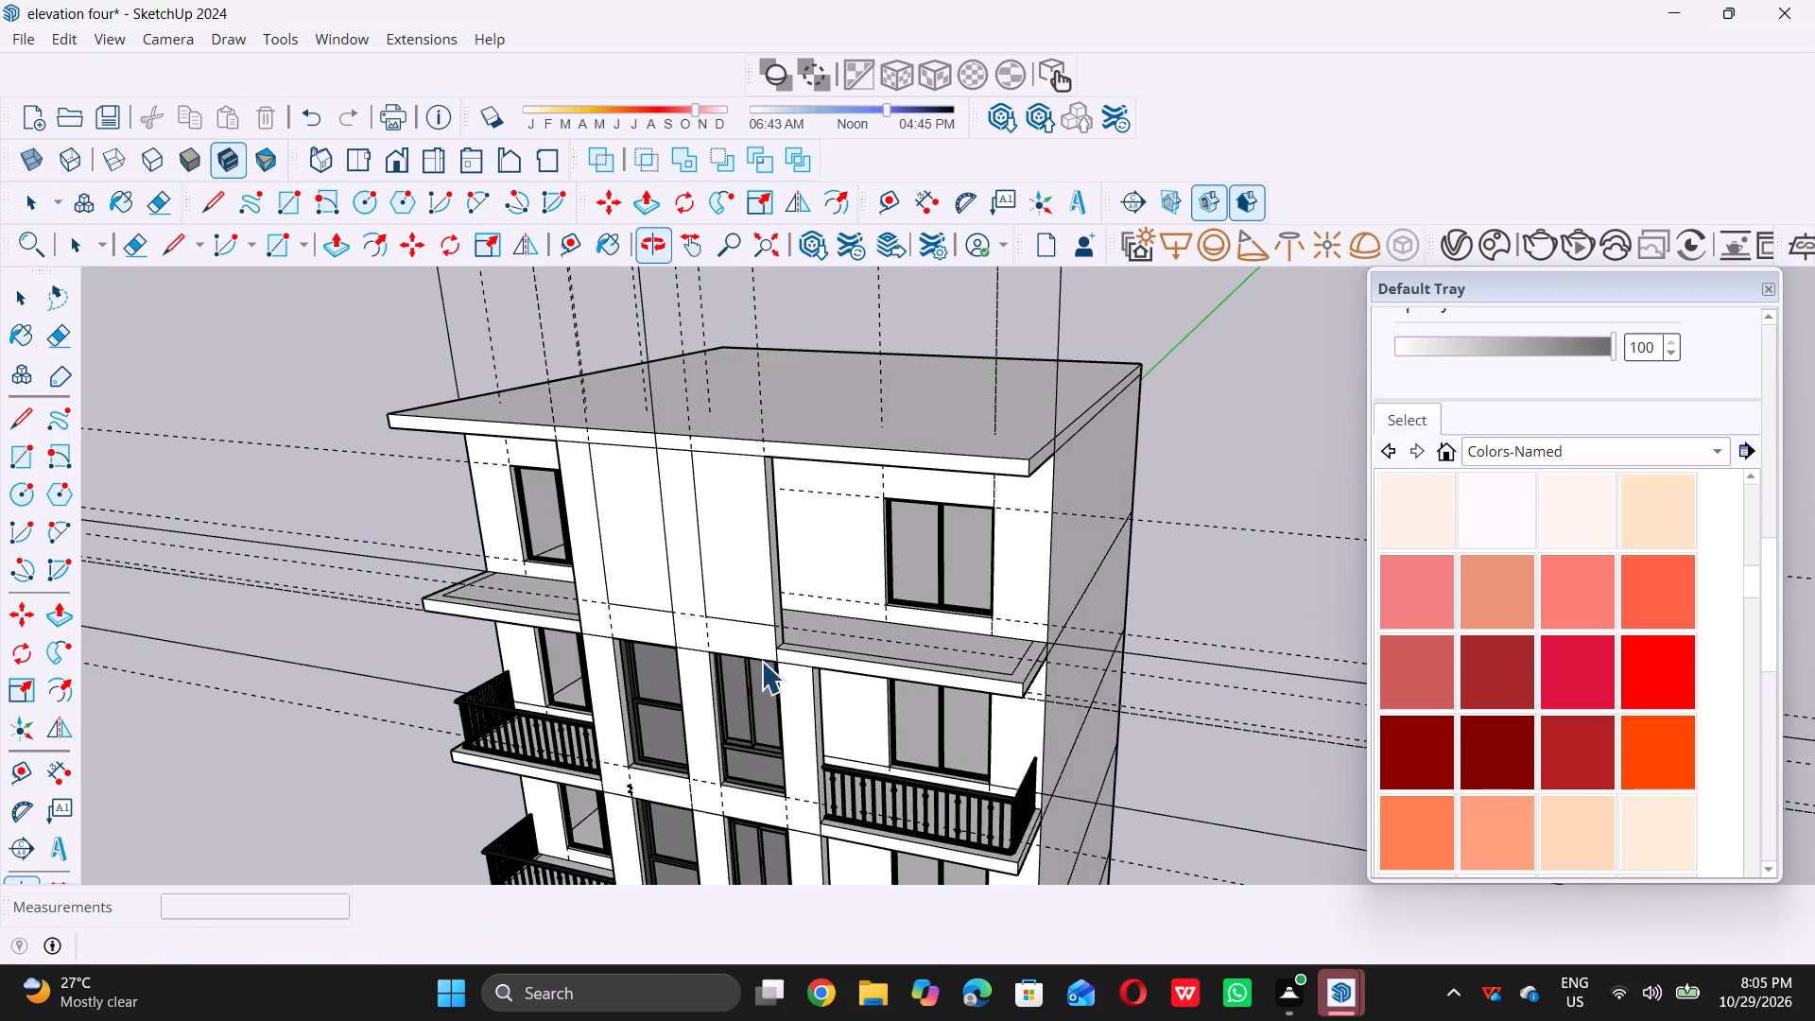
scroll(813, 650, "up", 12)
key("l")
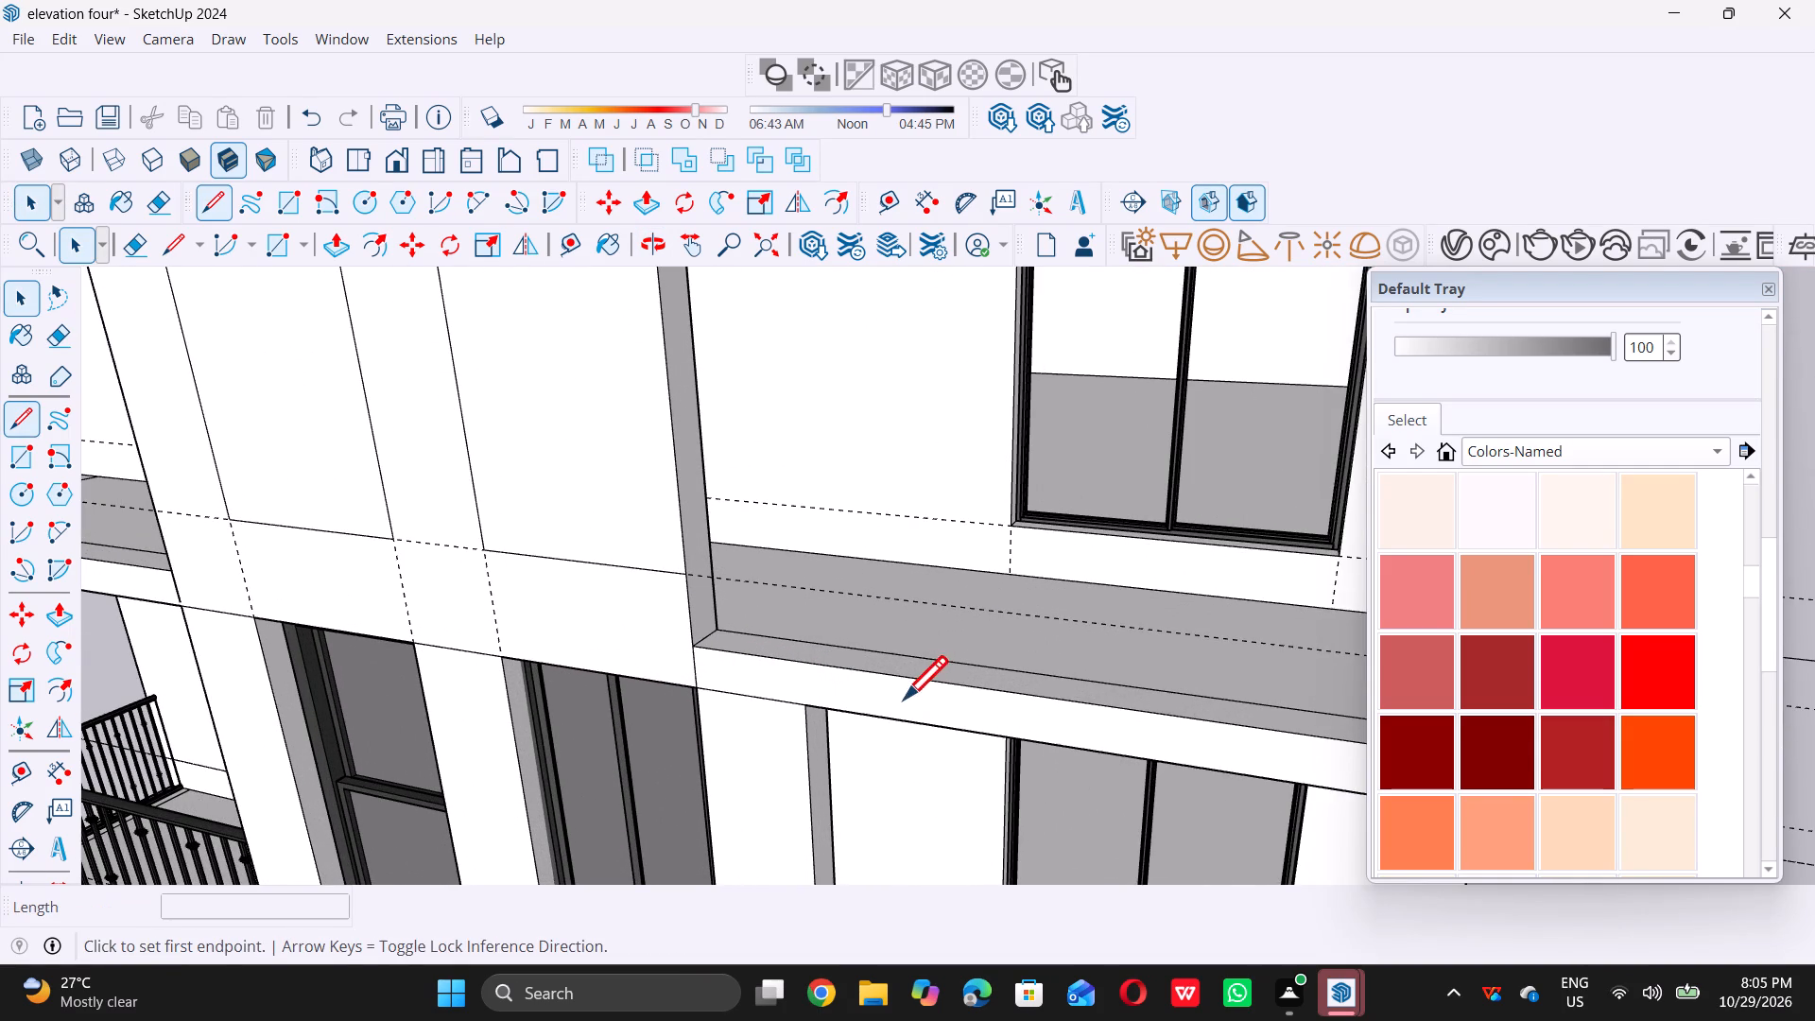
scroll(822, 667, "up", 4)
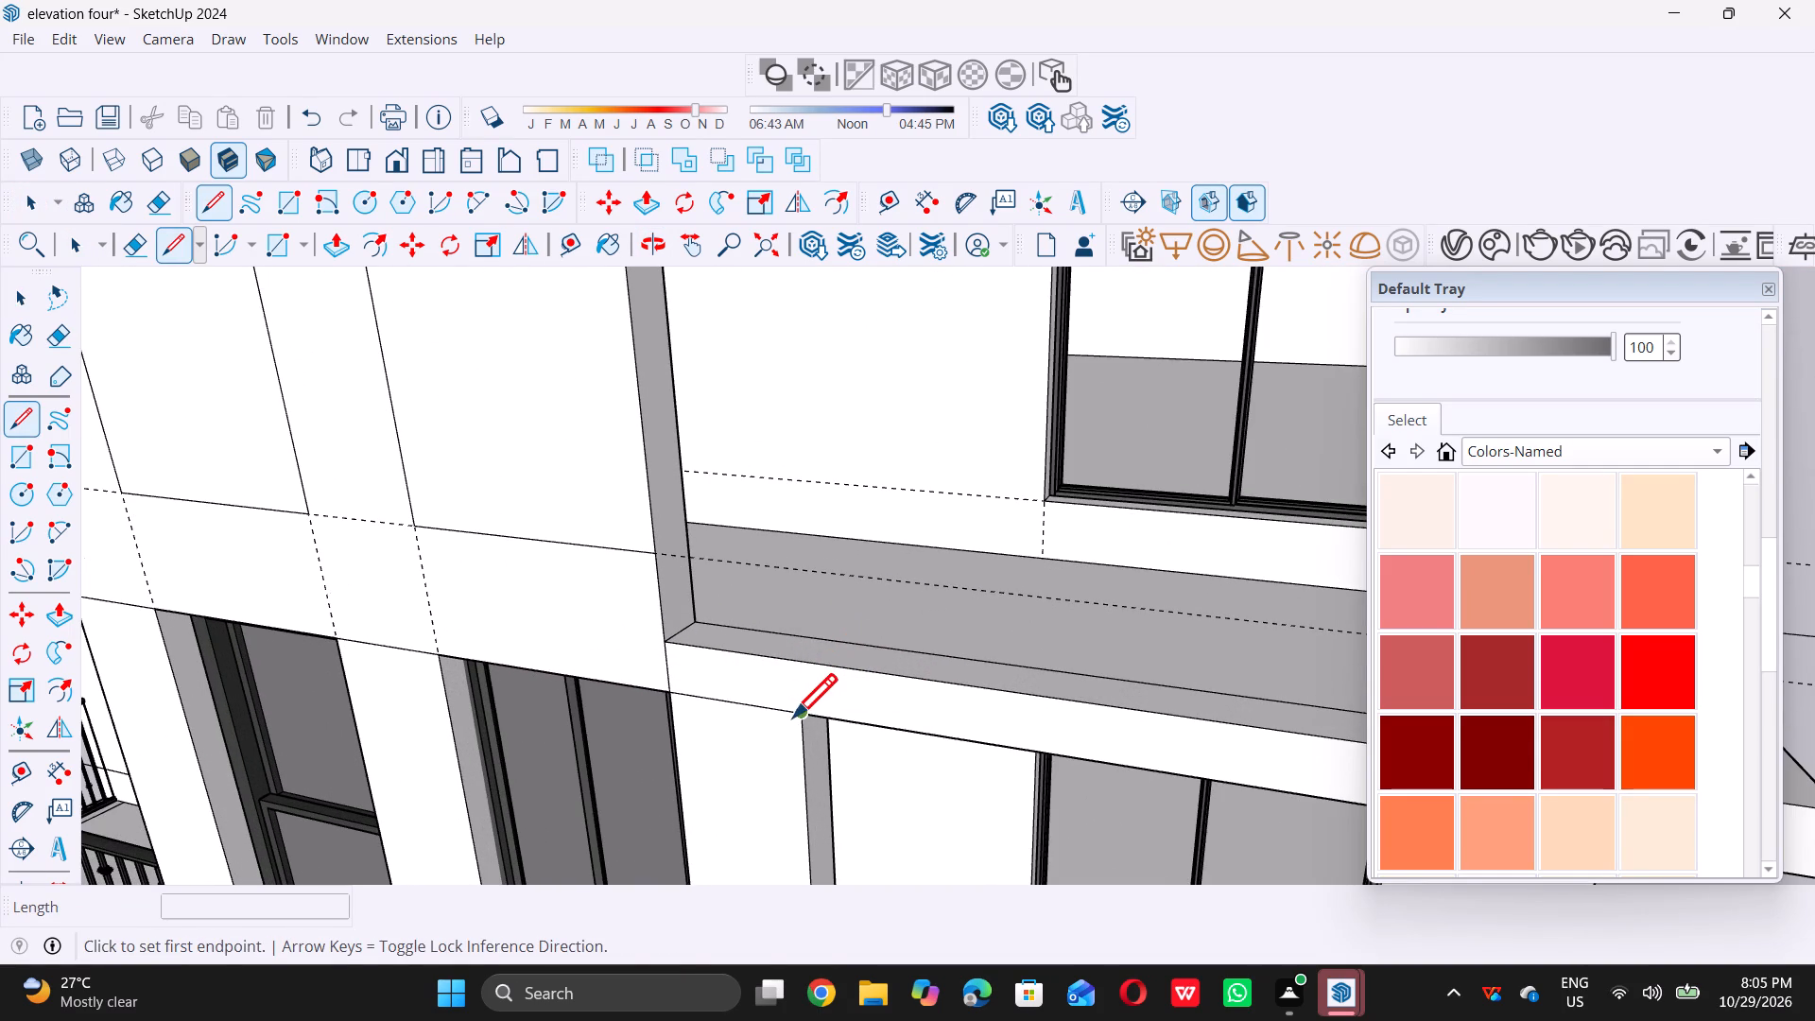
left_click(793, 717)
triple_click(799, 669)
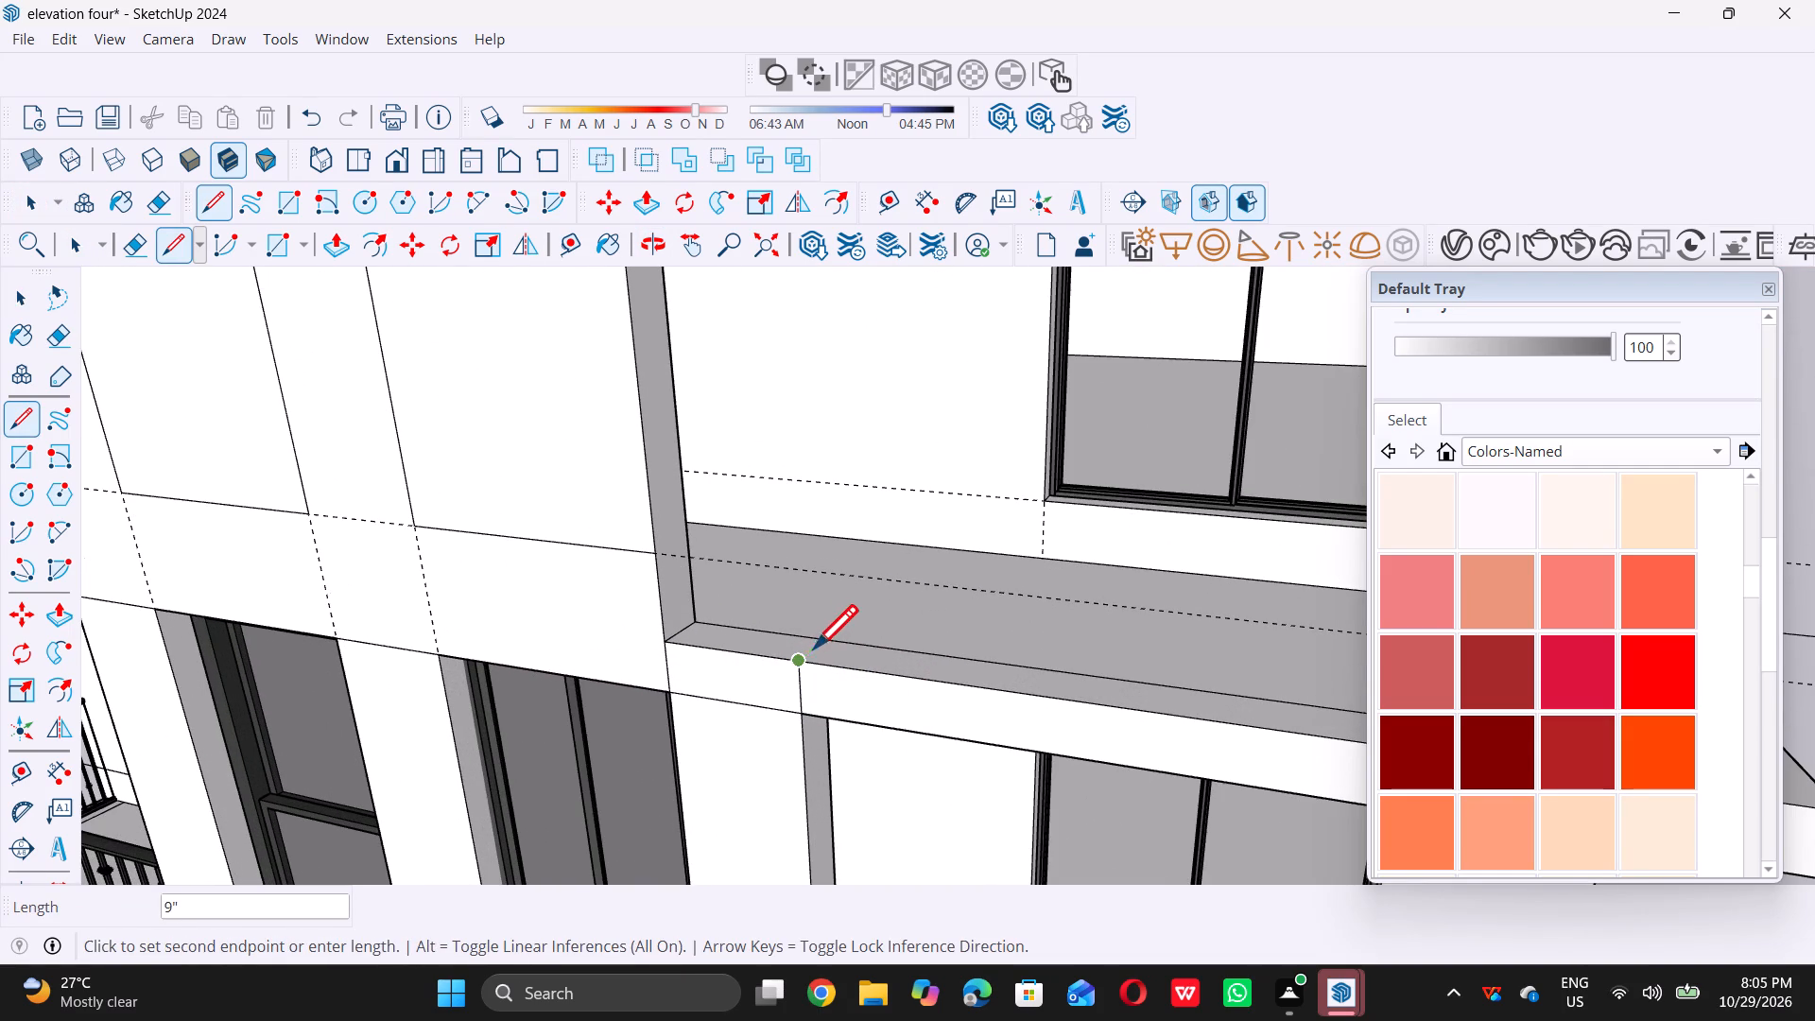
left_click(802, 657)
left_click(835, 636)
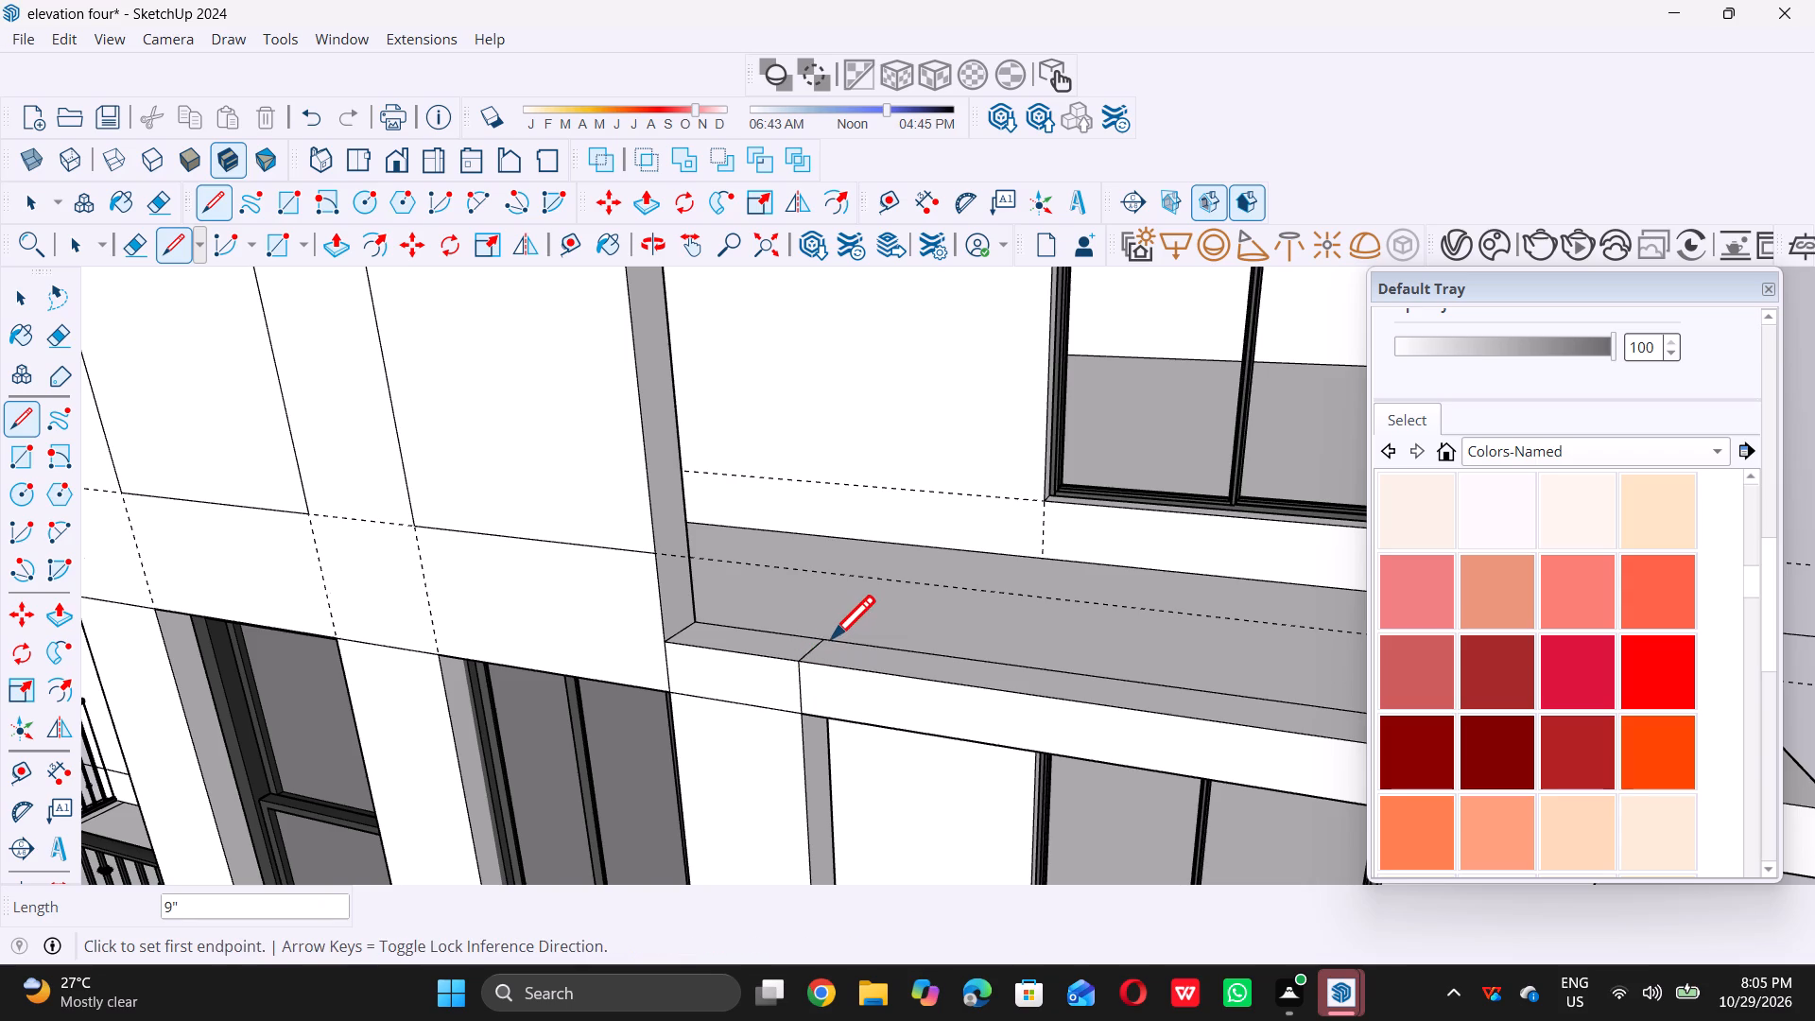
key("space")
Push/pull the small rim rectangle beside the raised panel 10' up to the underside of the roof slab.
scroll(820, 770, "down", 12)
scroll(785, 741, "up", 2)
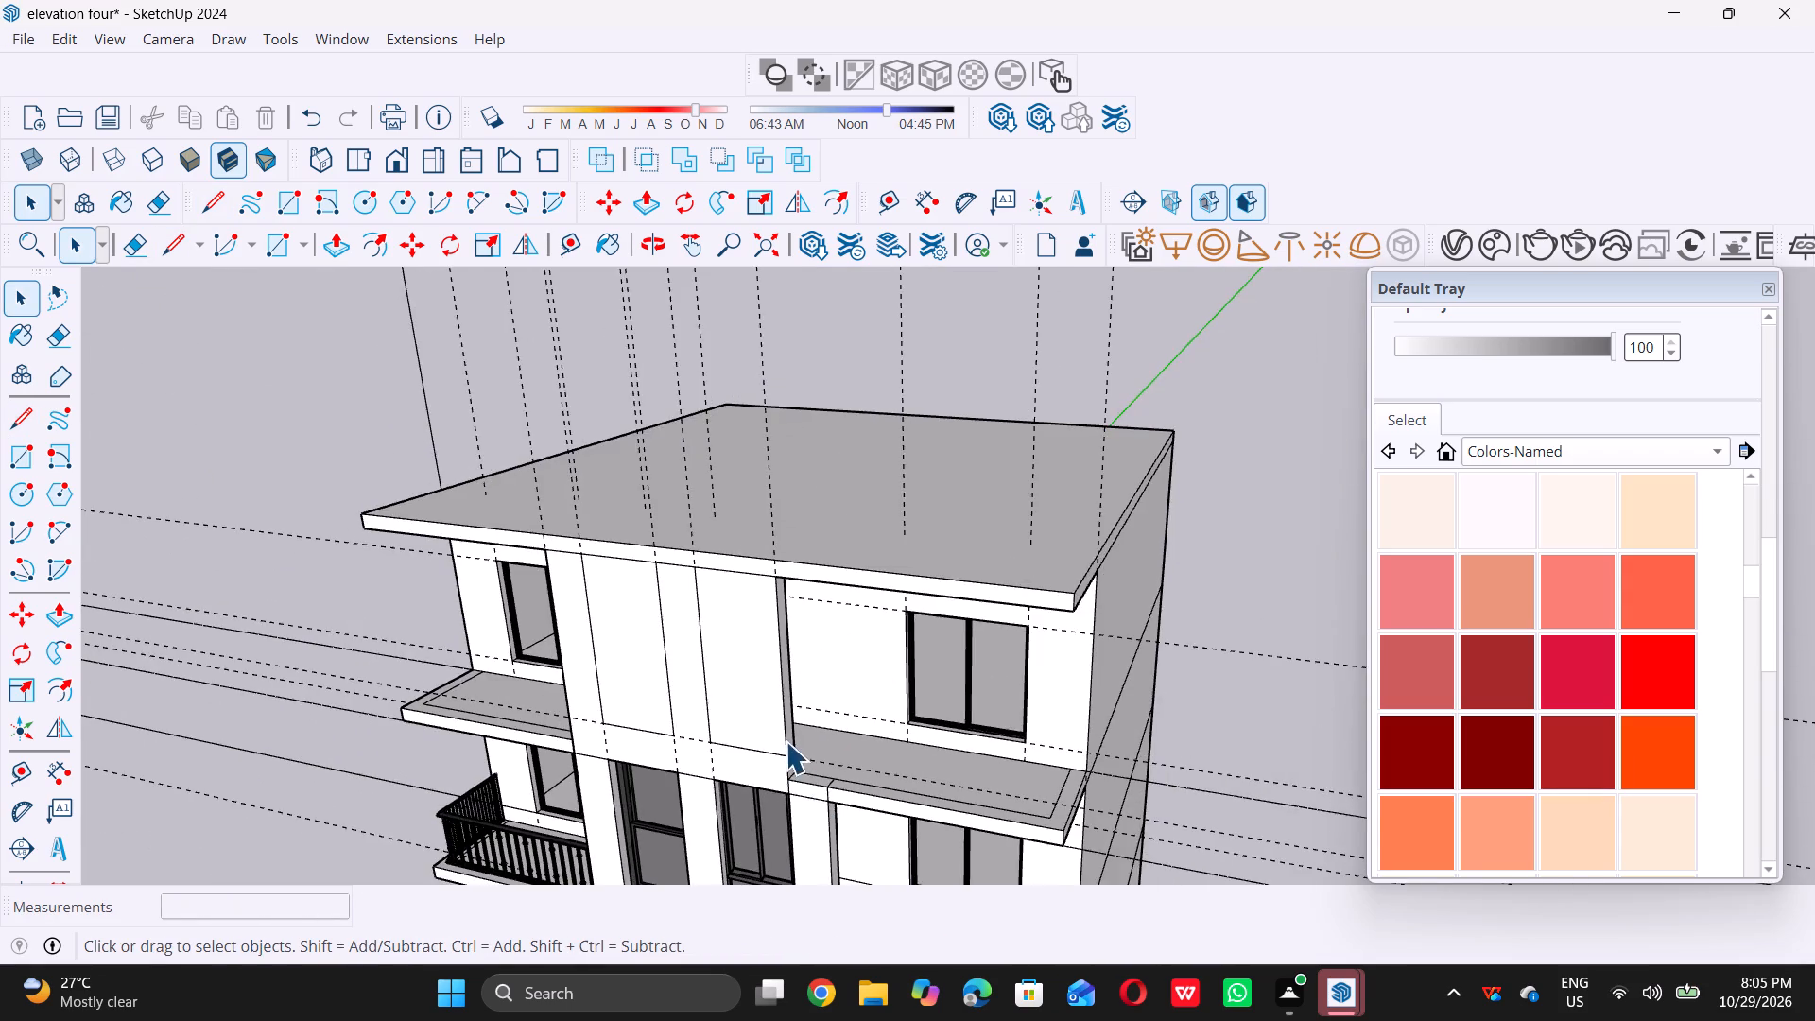
scroll(786, 741, "up", 7)
left_click(820, 798)
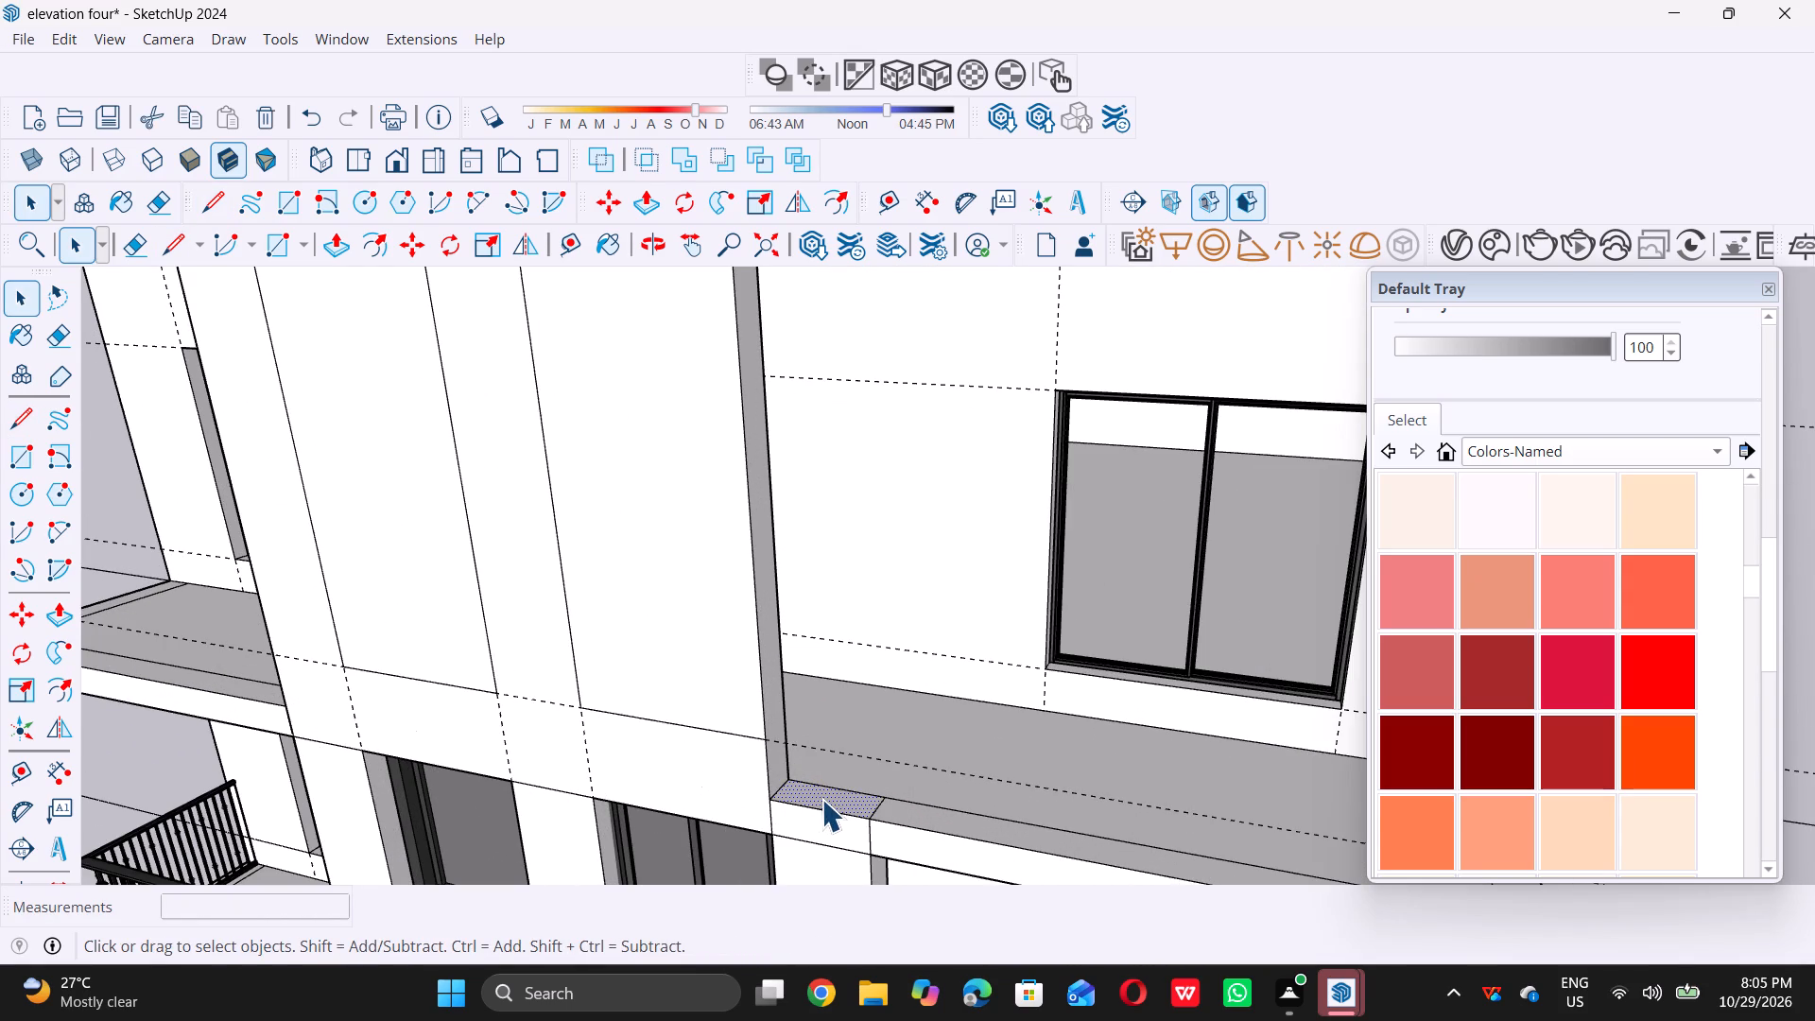
key("p")
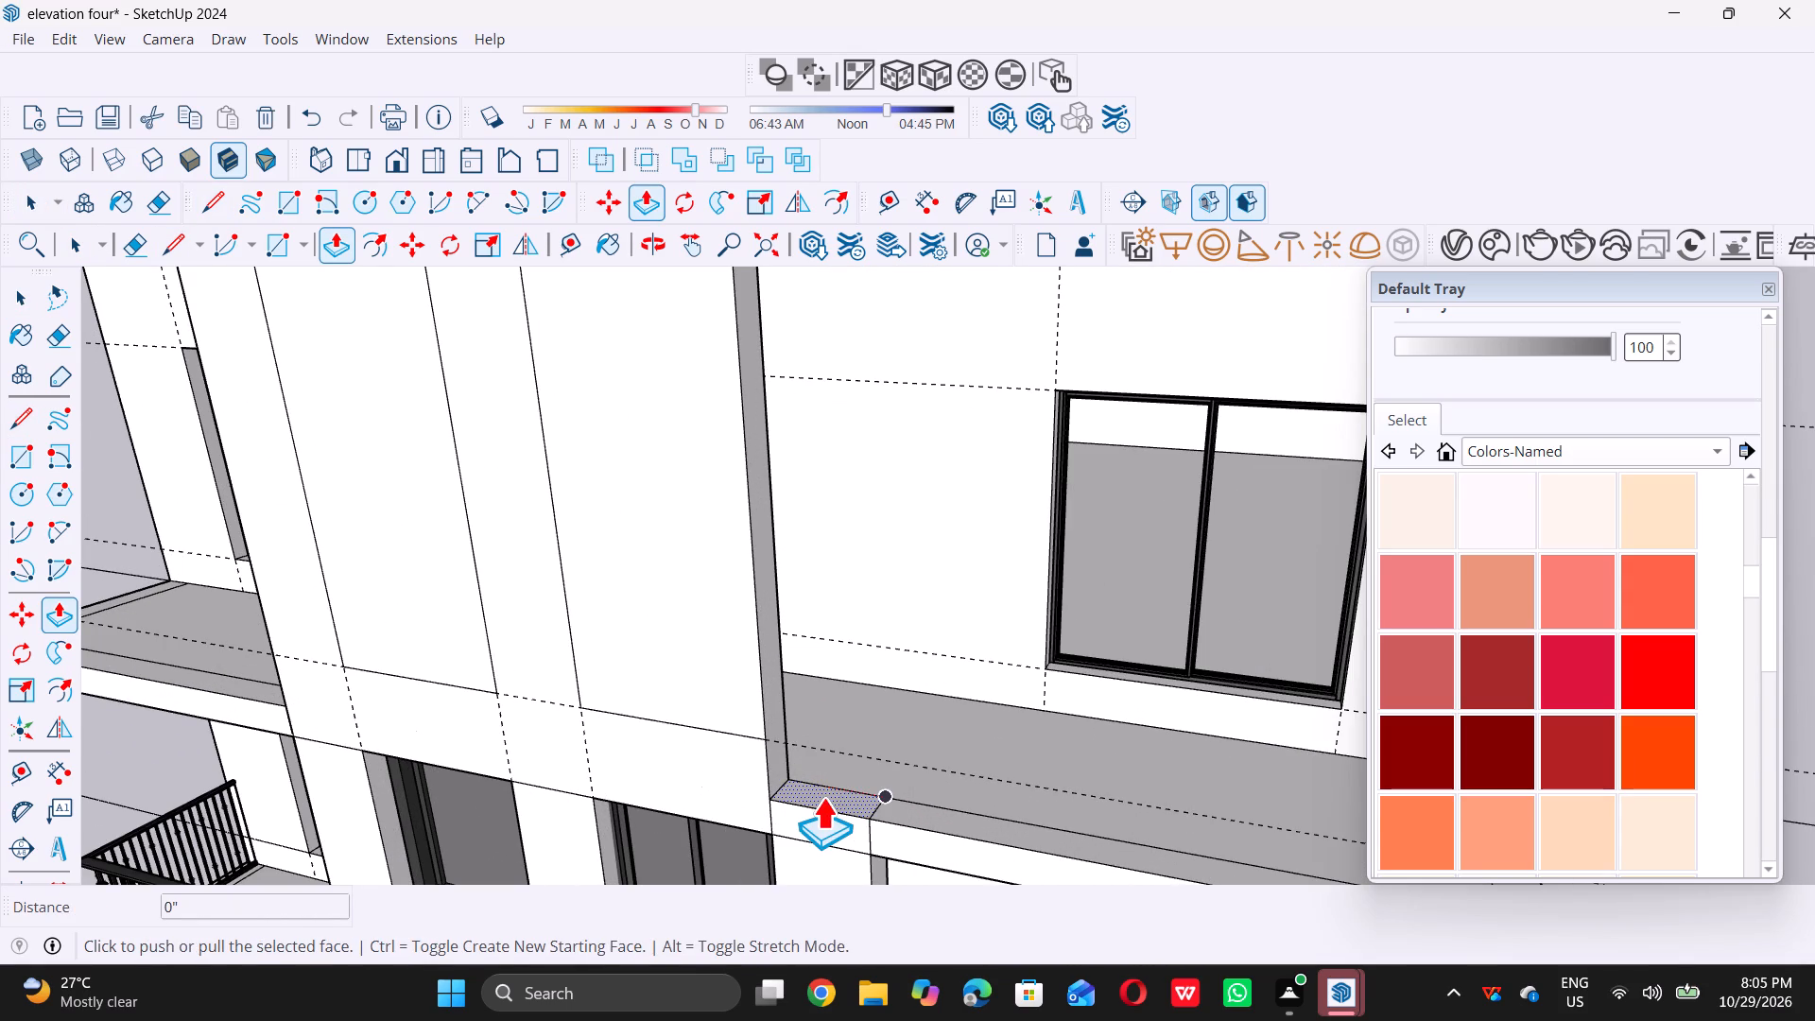
left_click(831, 787)
scroll(831, 787, "down", 9)
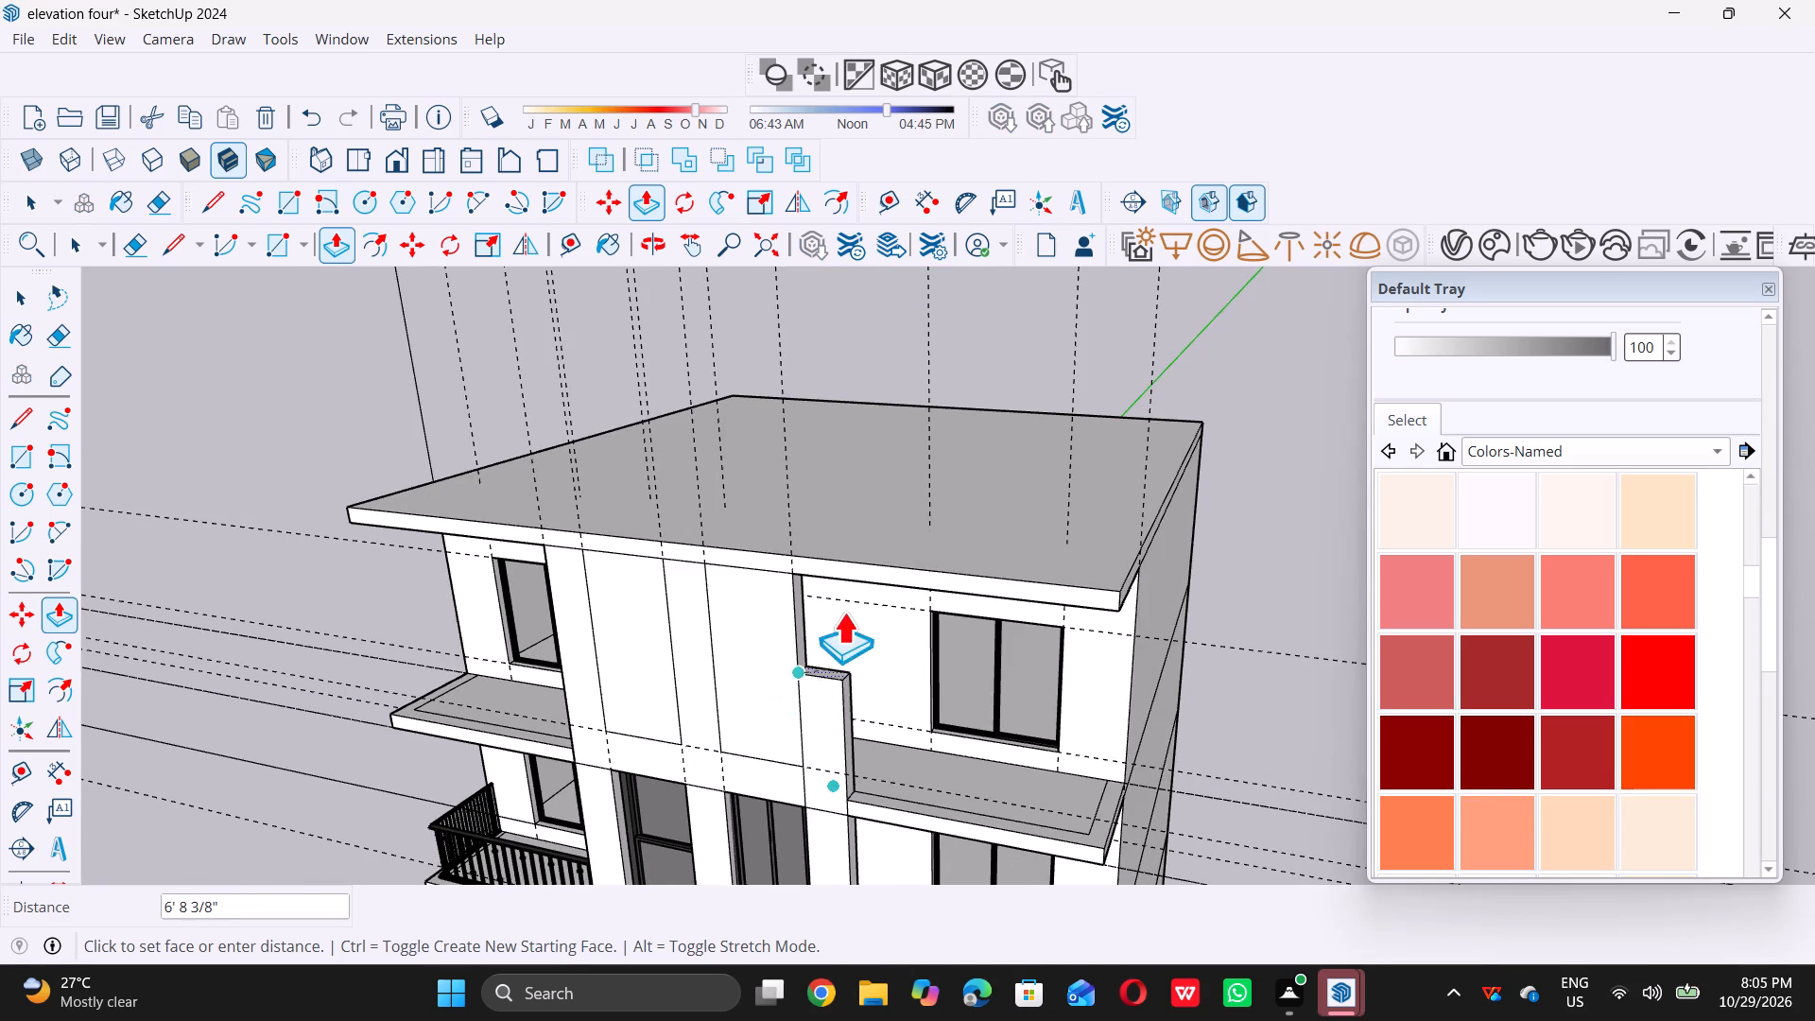
scroll(819, 572, "up", 3)
double_click(842, 563)
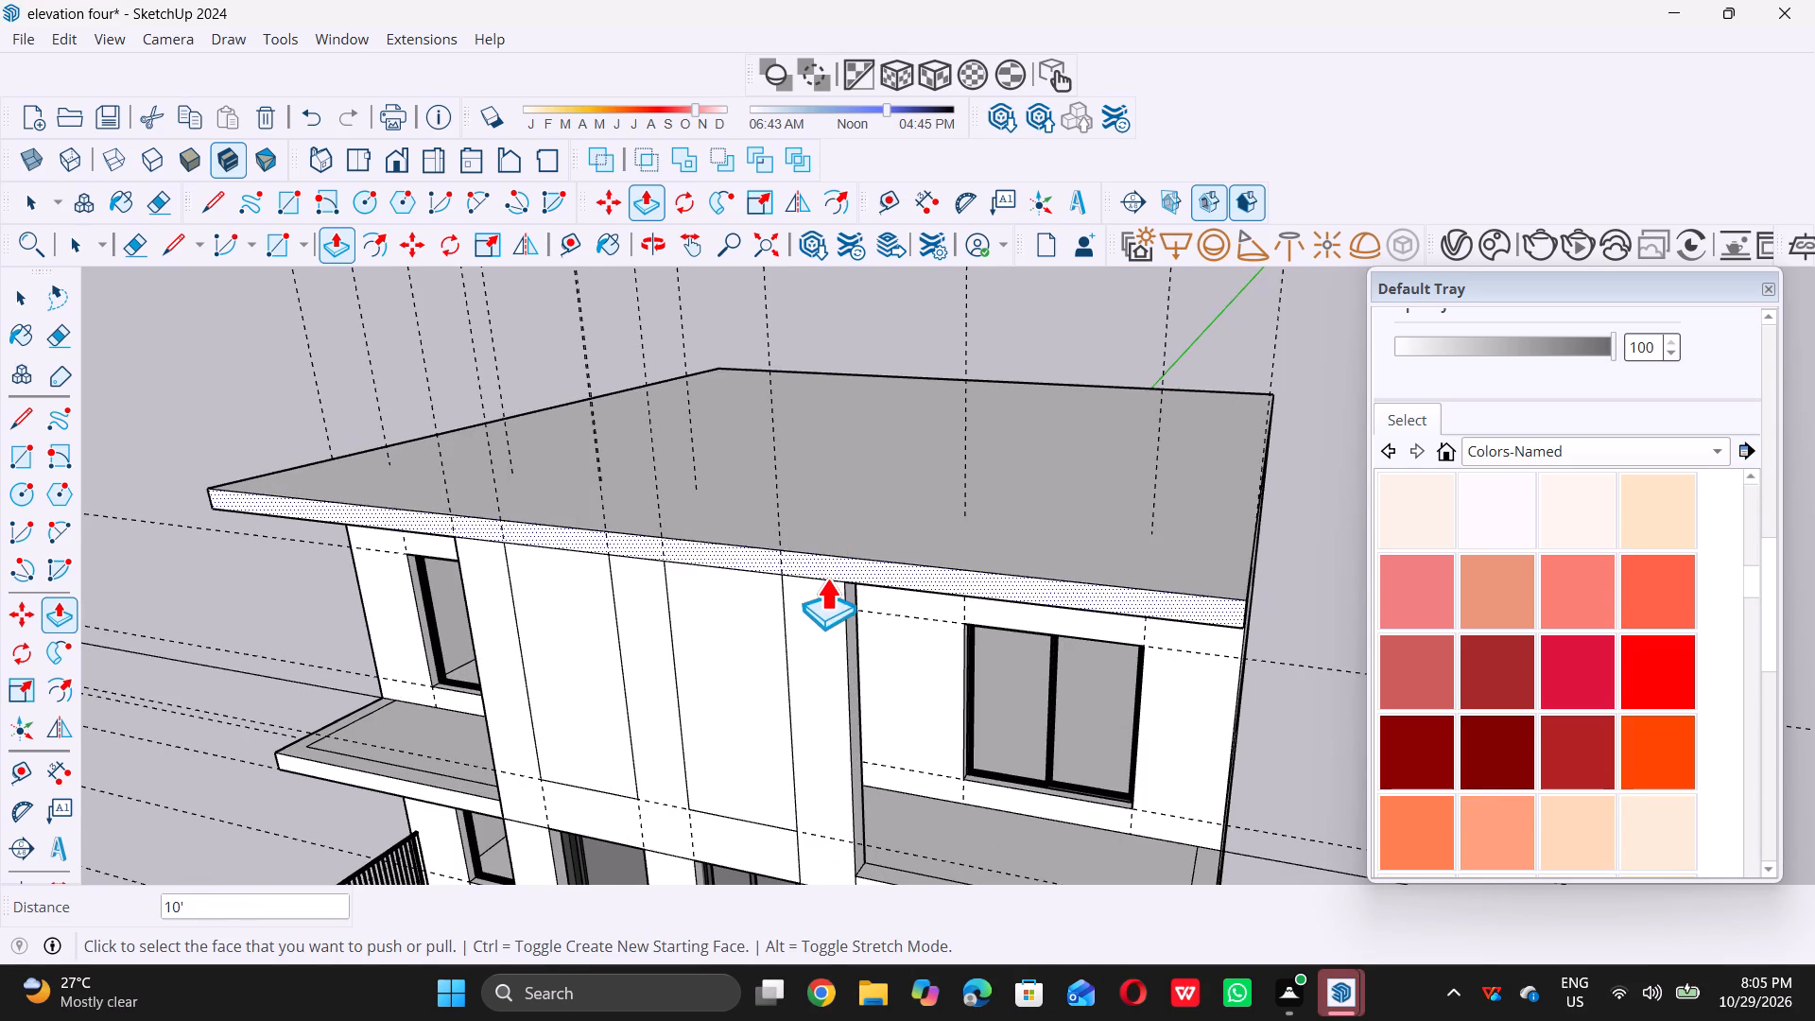
key("space")
Push/pull both tall rectangles on the raised central panel 9" inward to cut the two window openings.
scroll(837, 705, "down", 2)
key("space")
scroll(838, 717, "down", 5)
scroll(905, 580, "down", 4)
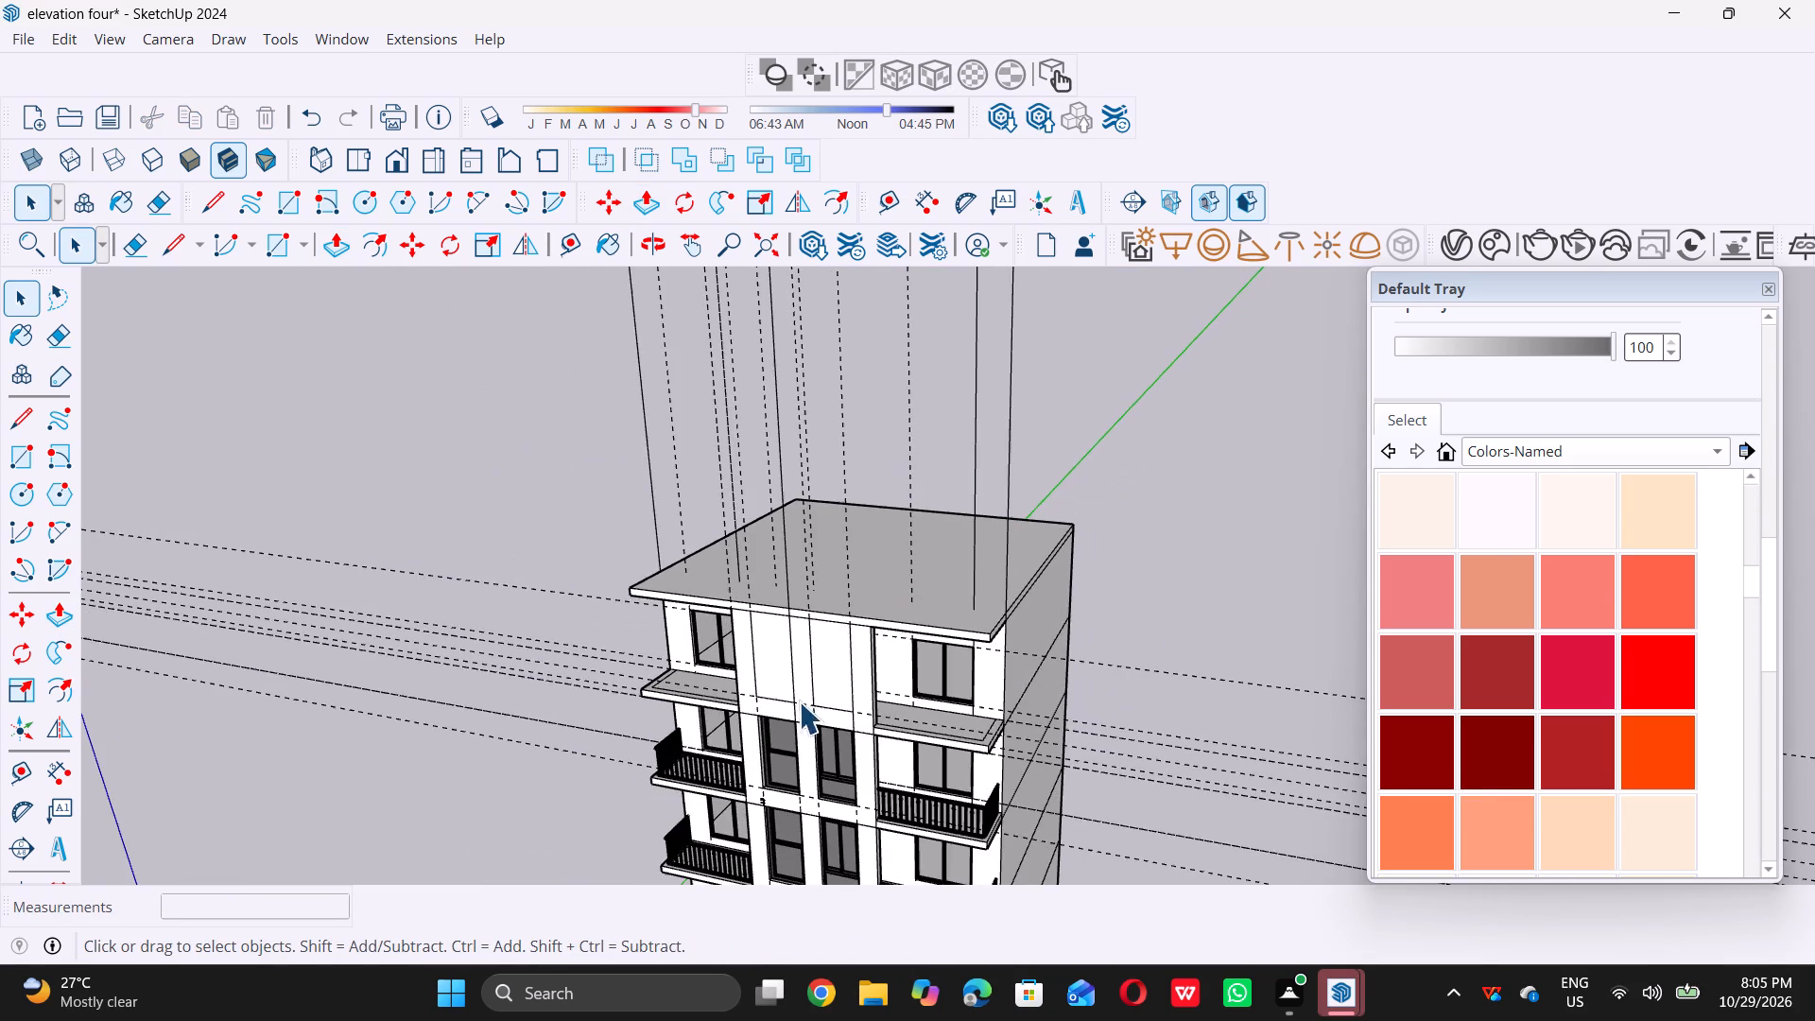
middle_click_drag(773, 703, 1191, 704)
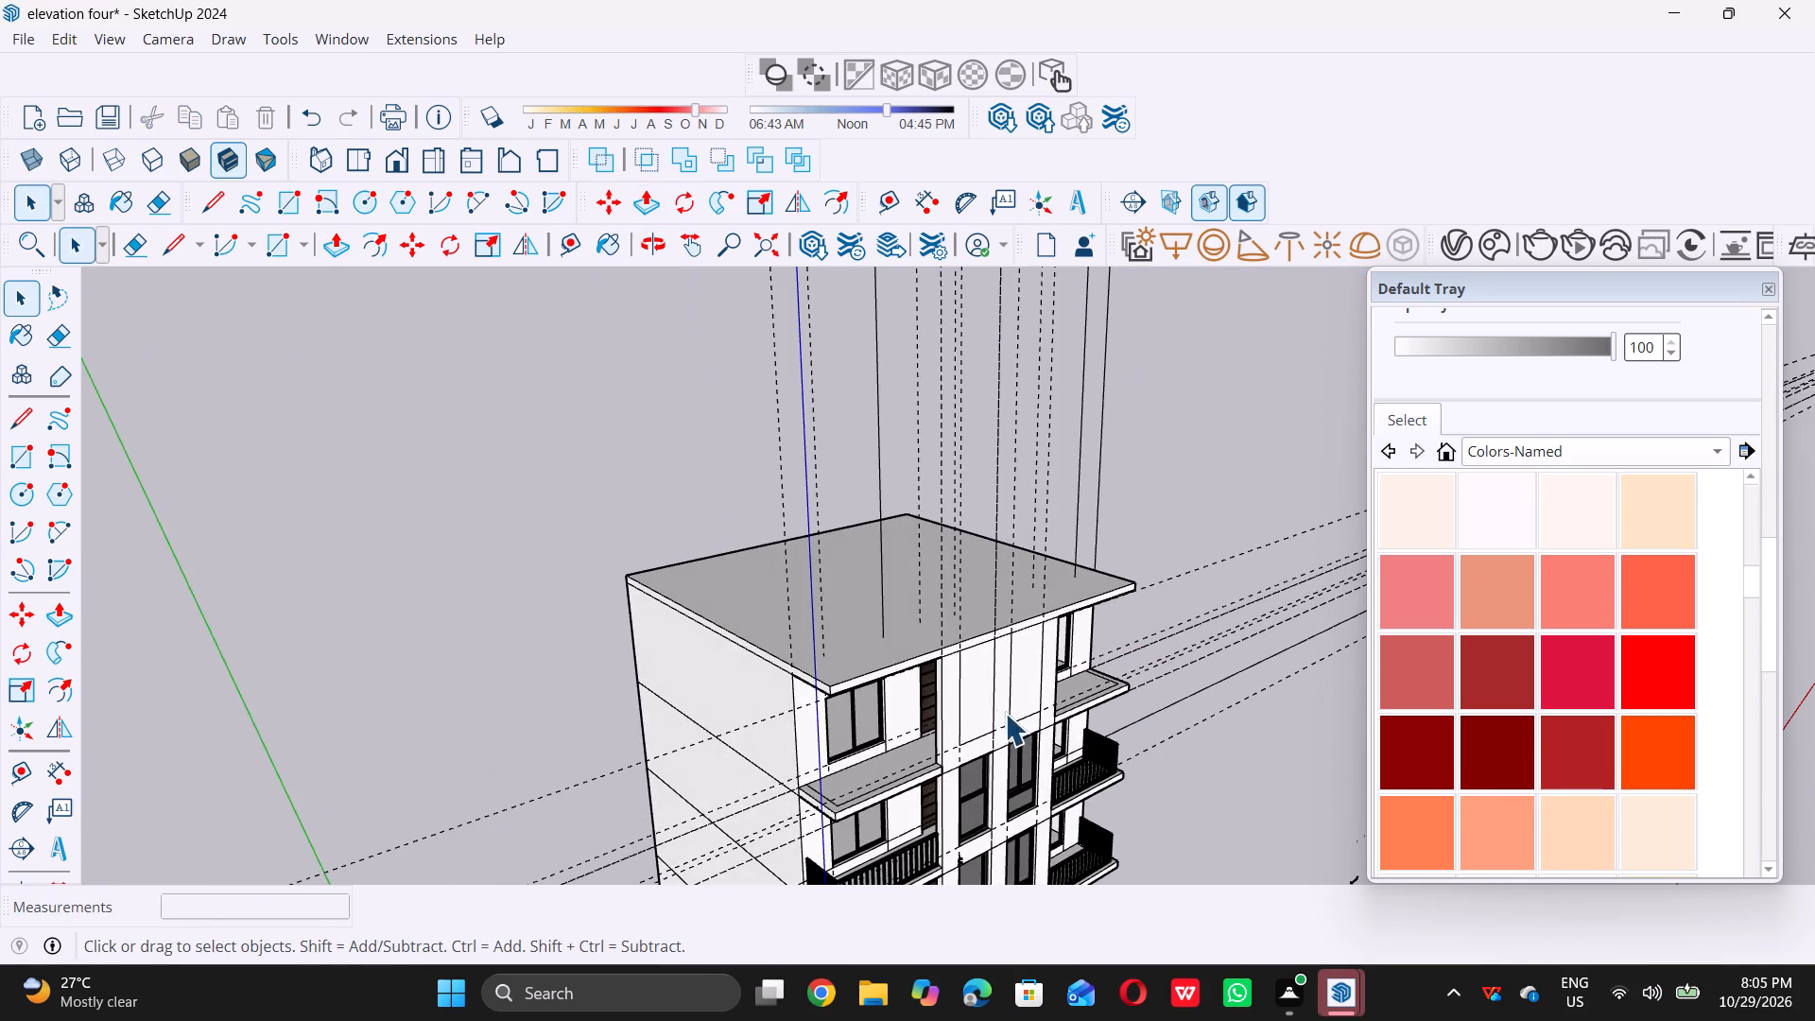
scroll(932, 691, "up", 6)
left_click(1014, 697)
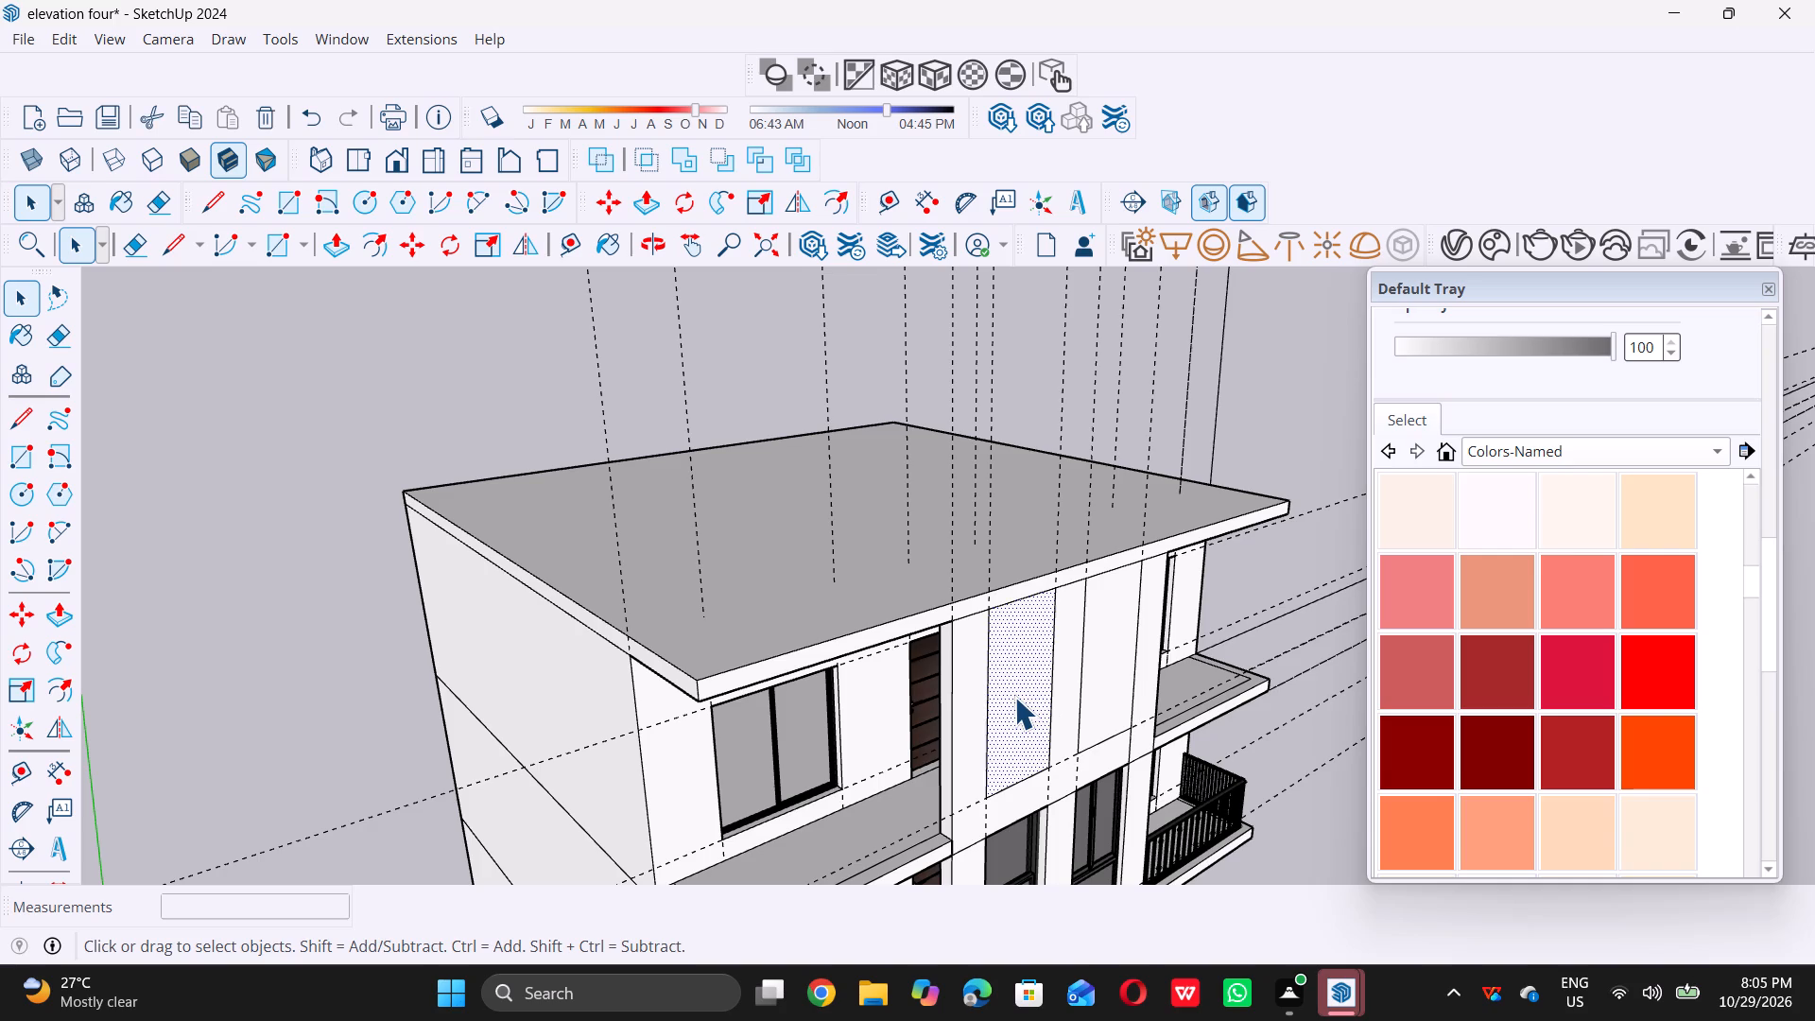
key("p")
left_click(1014, 697)
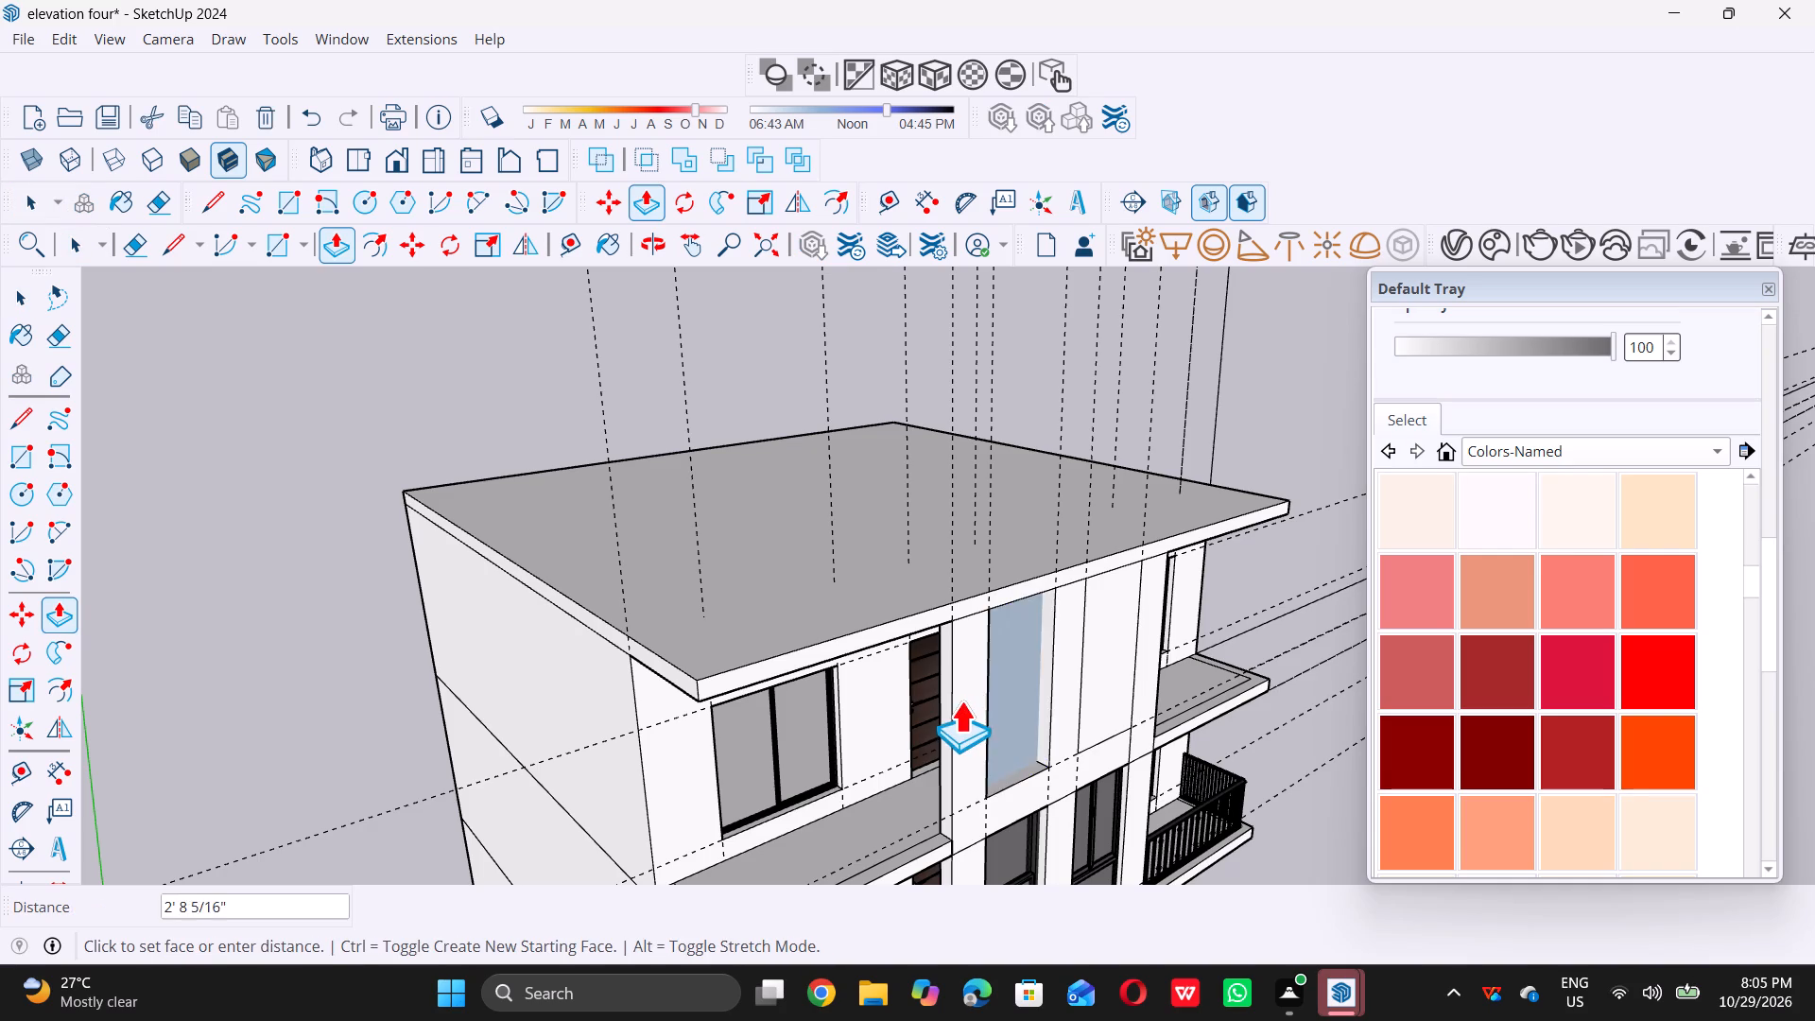
double_click(941, 690)
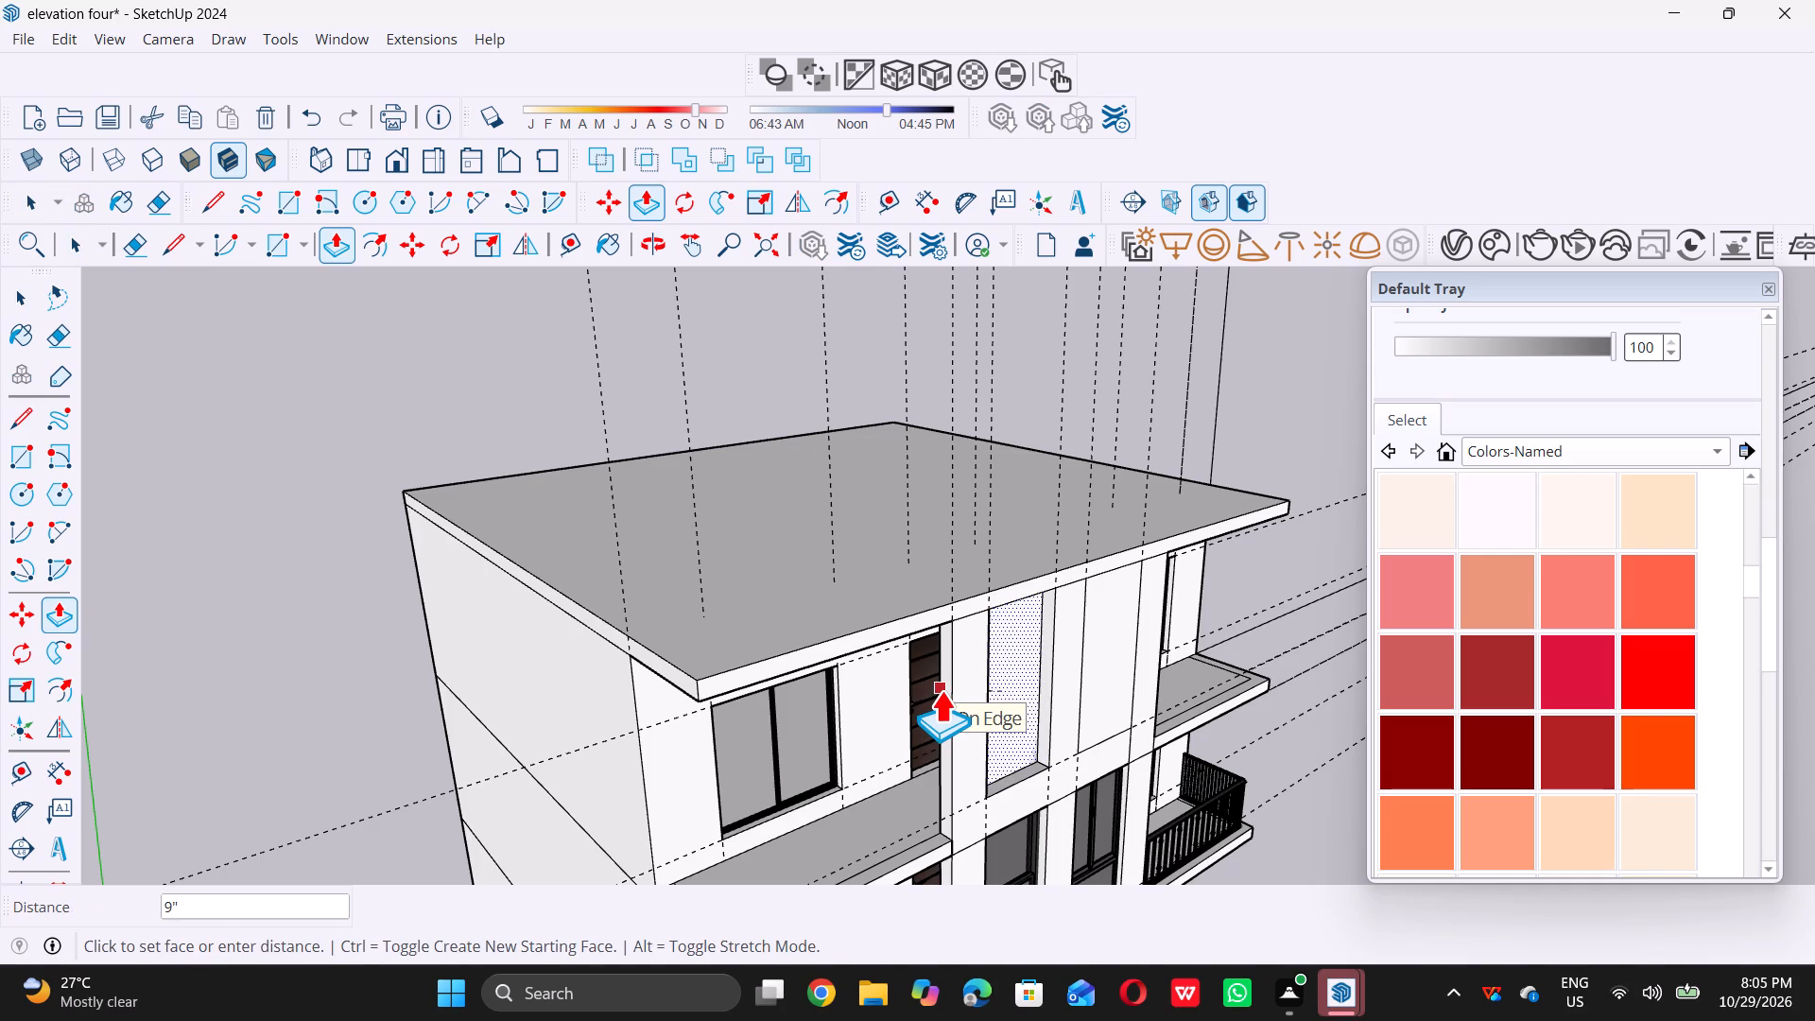
left_click(1104, 676)
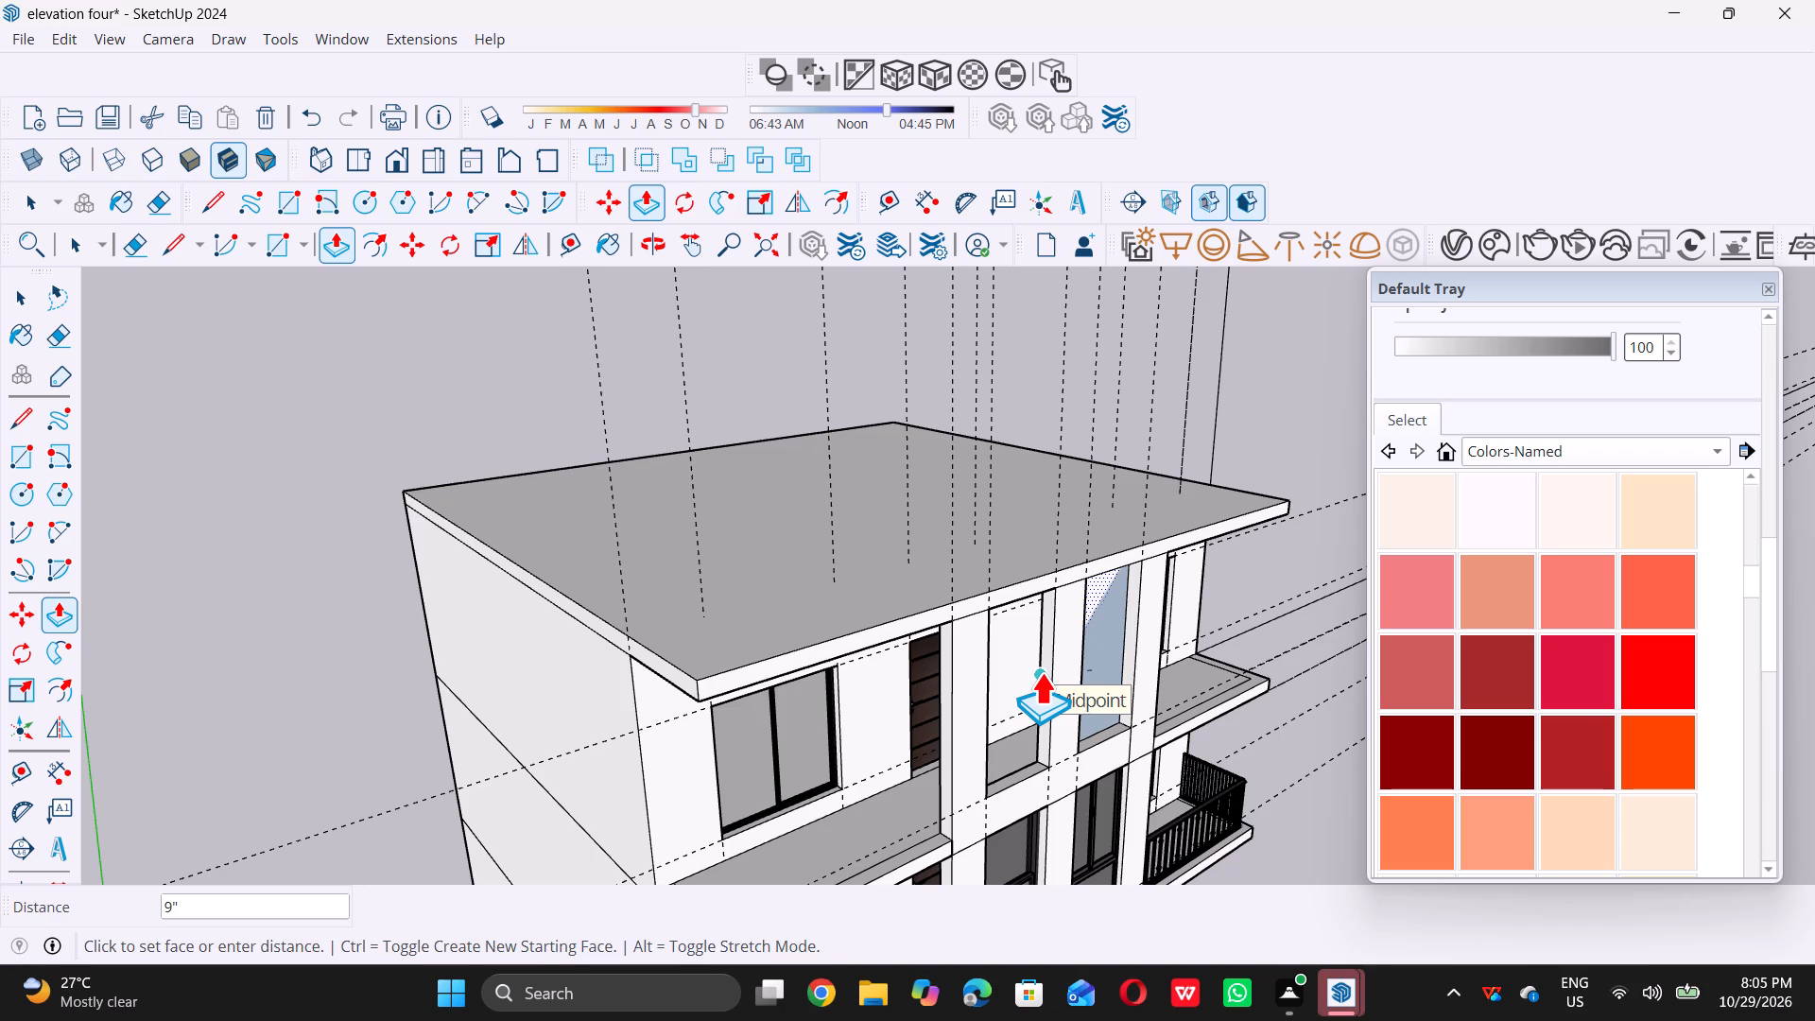
left_click(1041, 671)
key("space")
Offset the outline of the roof slab's top face 9" inward.
scroll(837, 789, "down", 7)
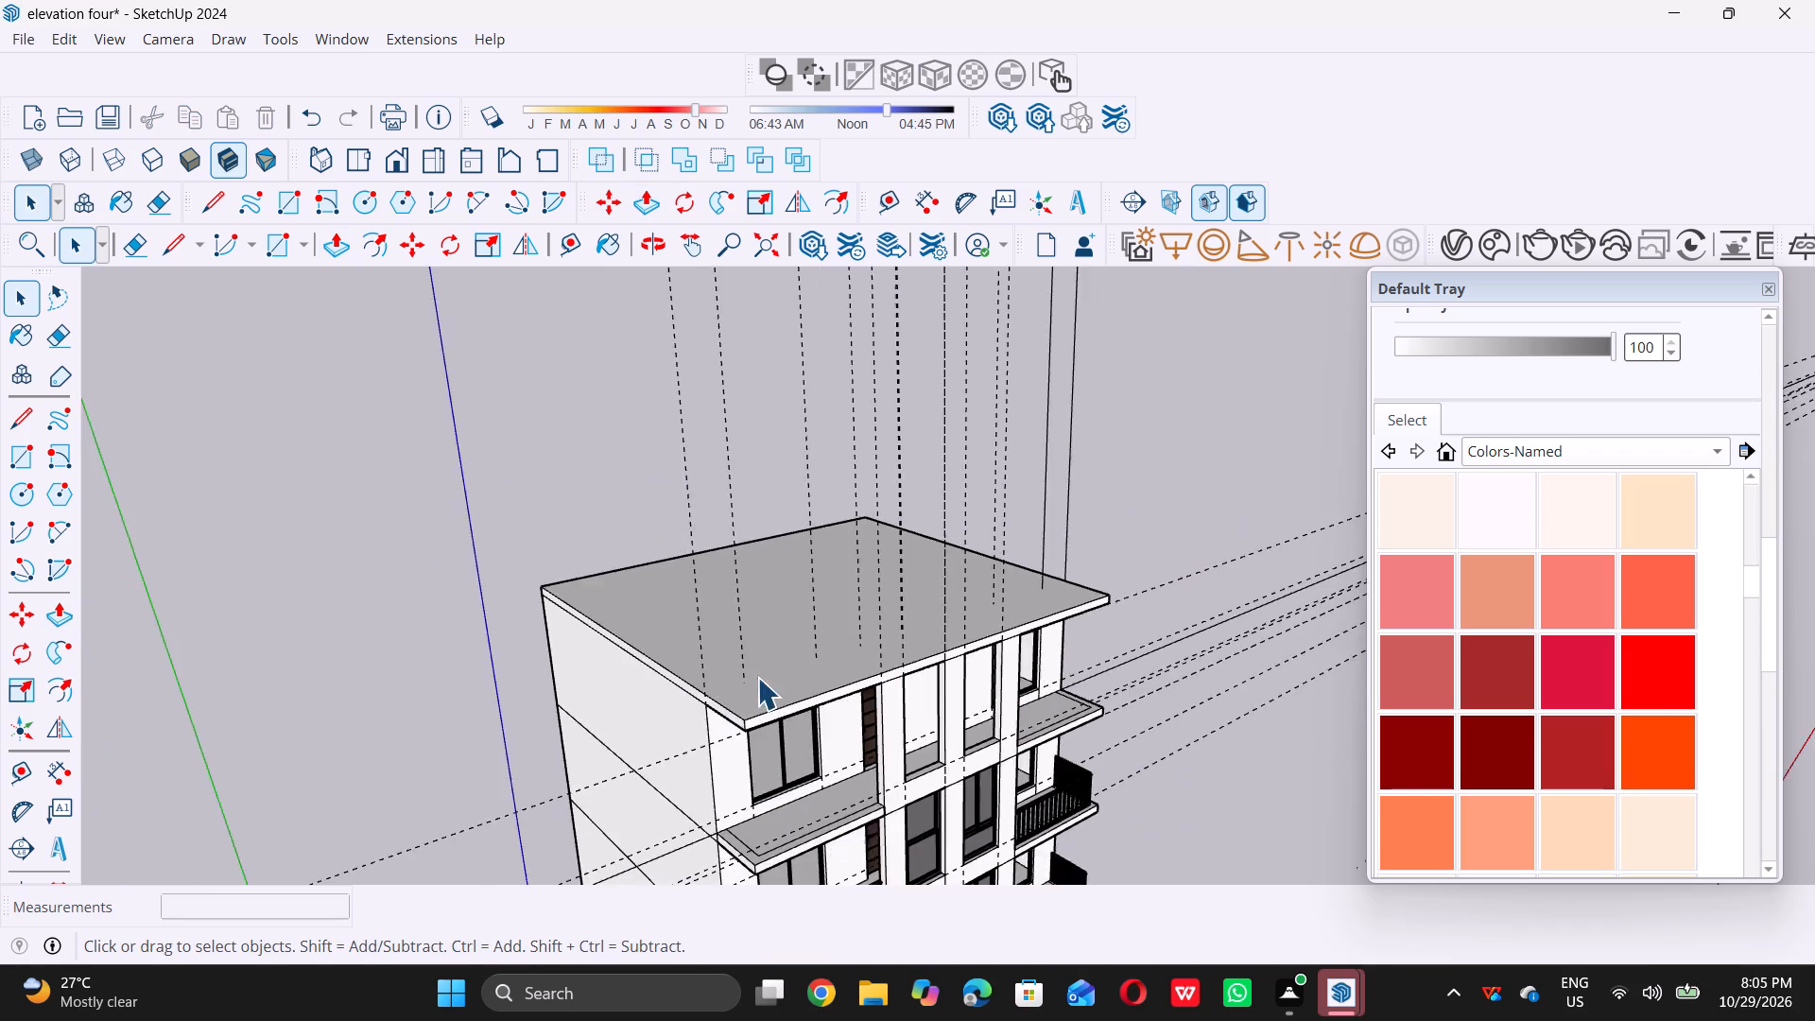
scroll(757, 677, "down", 4)
middle_click_drag(873, 732, 933, 661)
scroll(917, 693, "down", 4)
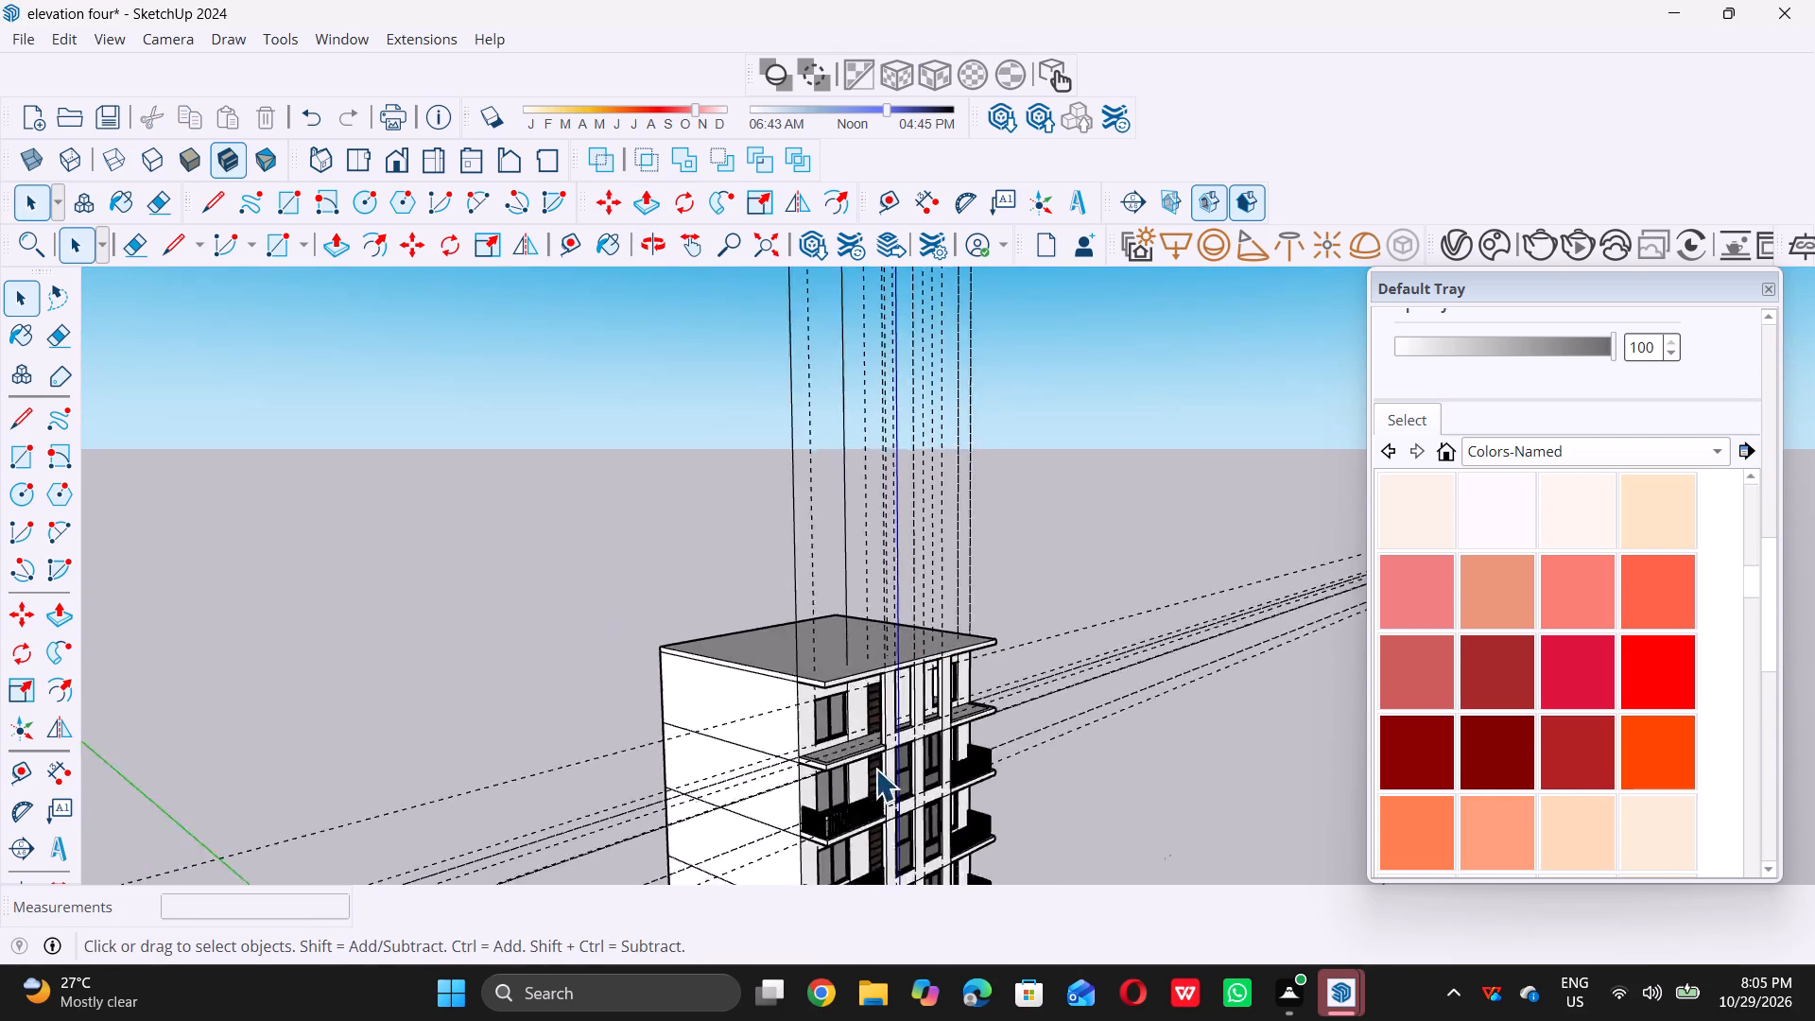
scroll(875, 769, "down", 2)
middle_click_drag(882, 630, 752, 717)
scroll(838, 632, "up", 8)
middle_click_drag(832, 683, 809, 695)
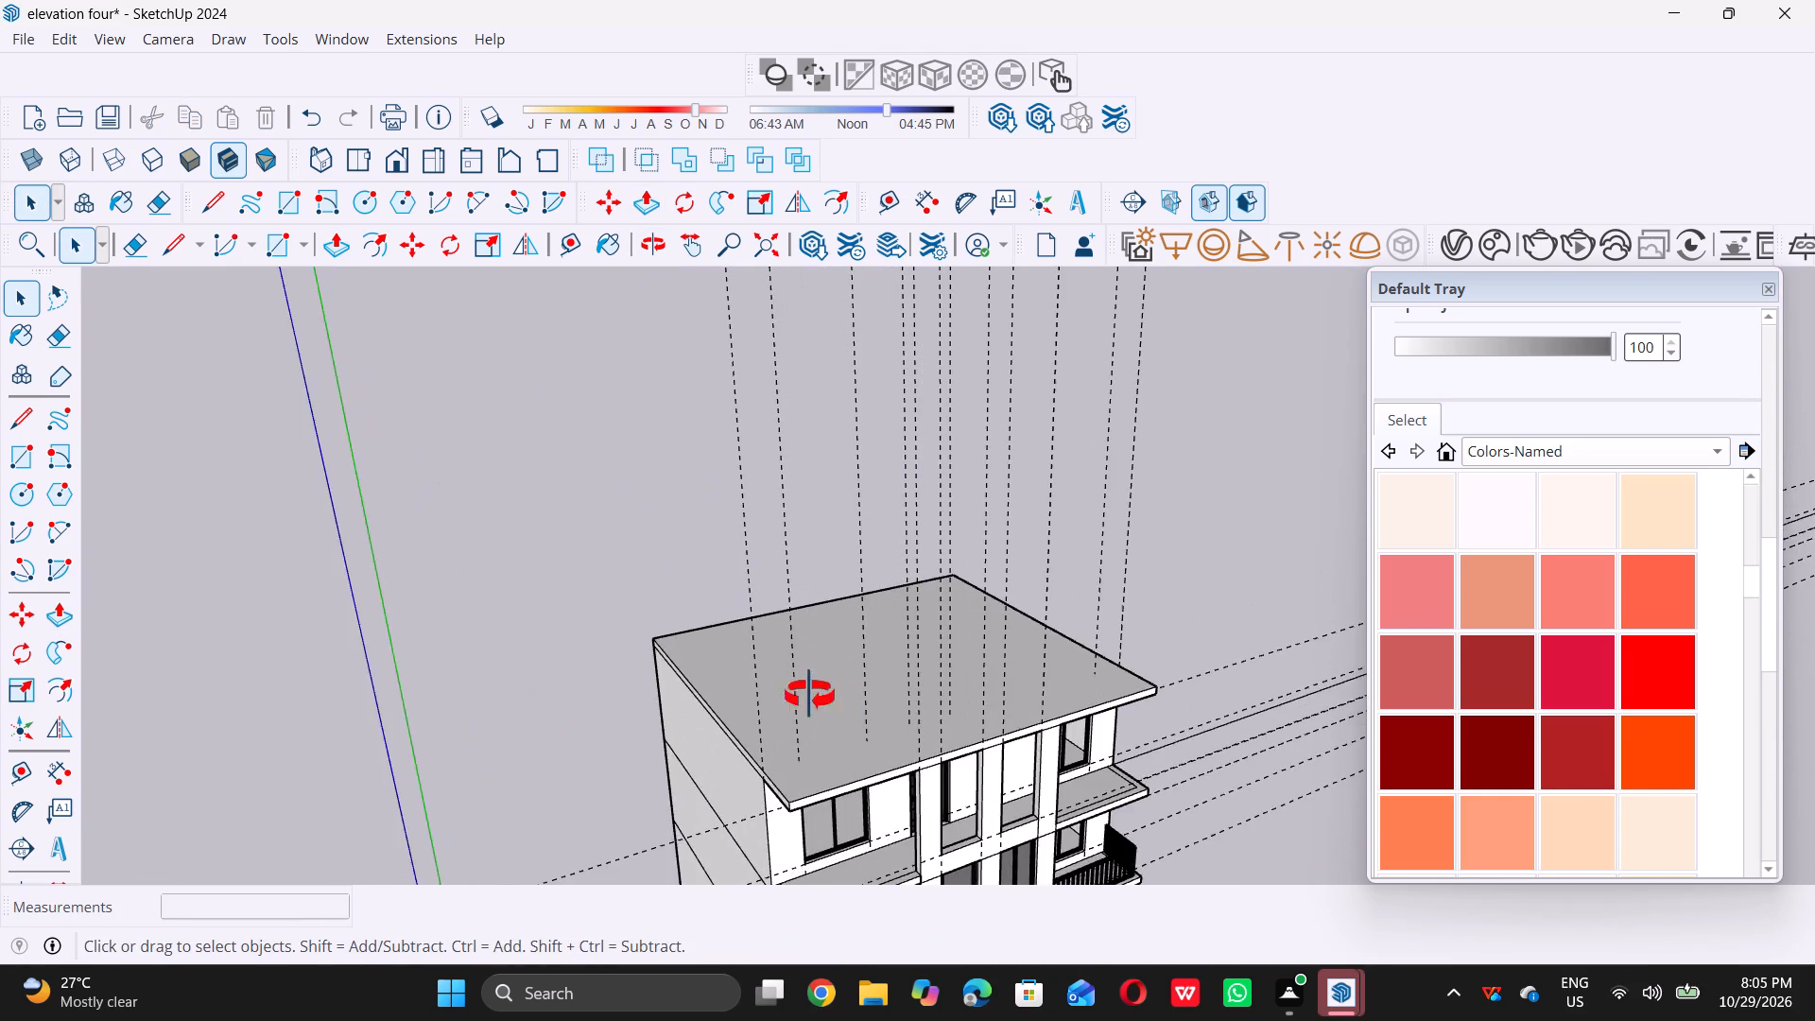
middle_click_drag(809, 695, 712, 757)
scroll(804, 714, "up", 5)
left_click(777, 733)
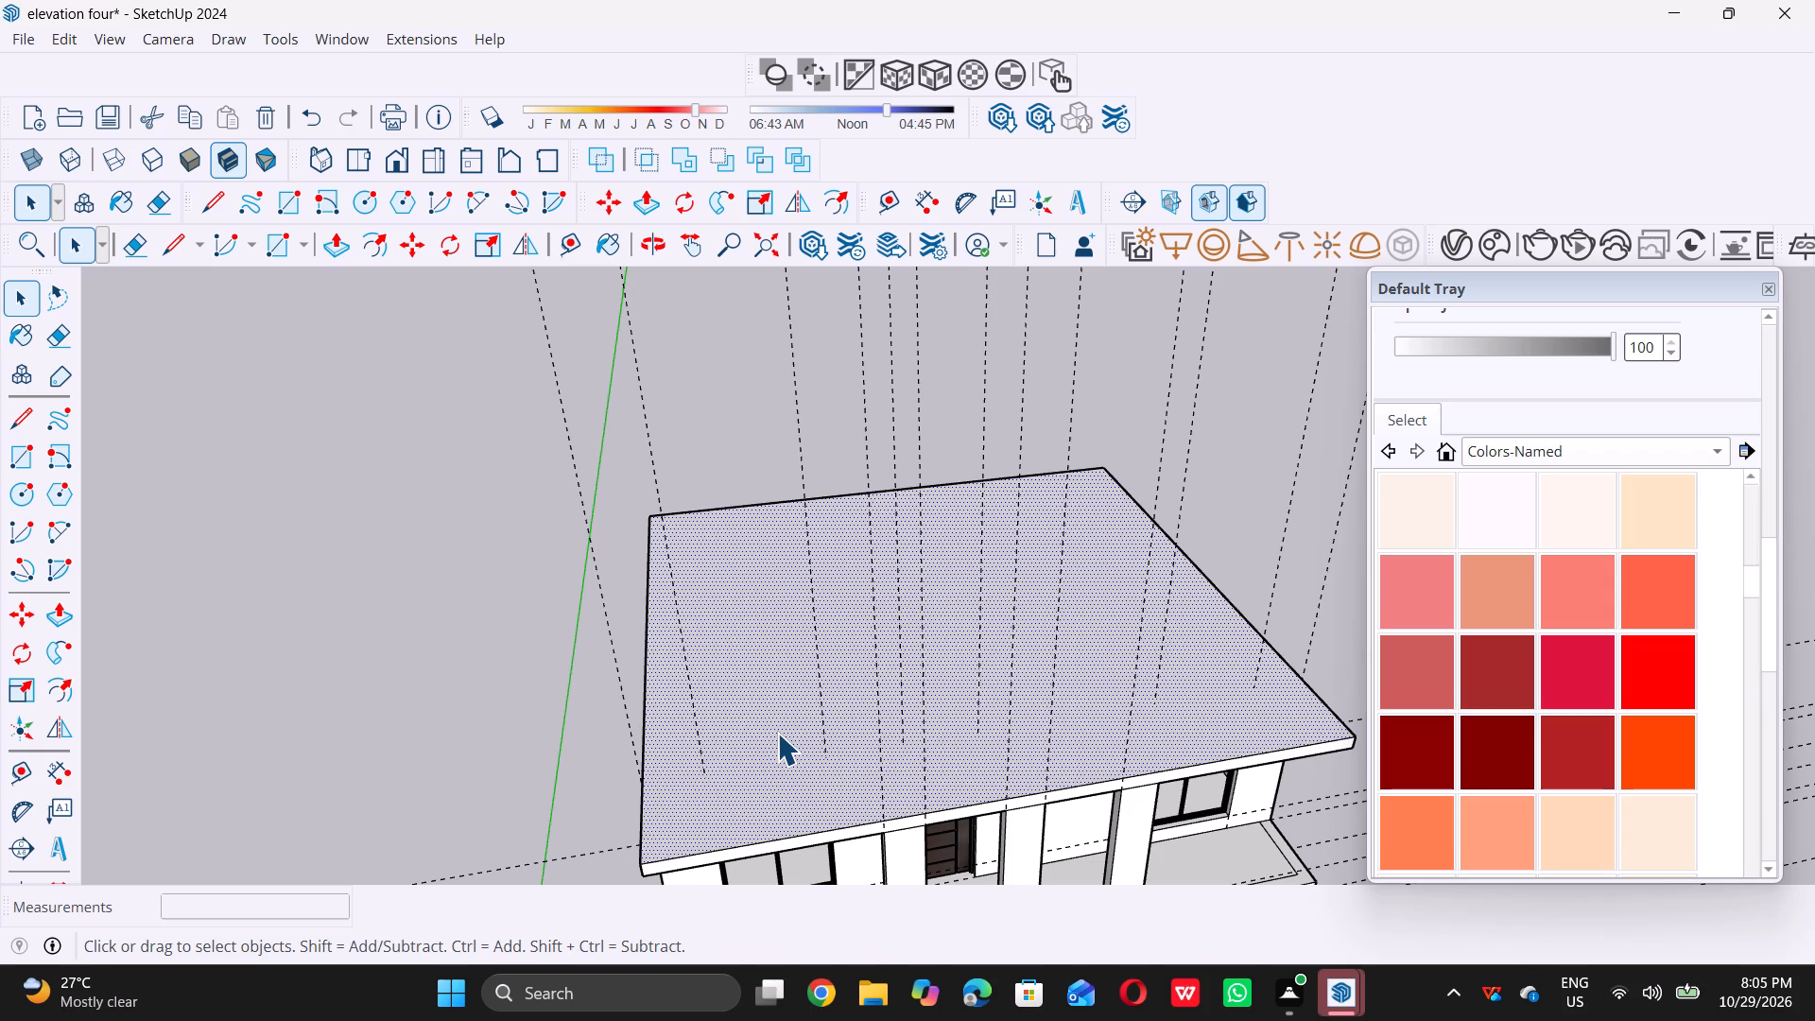
key("f")
left_click(772, 719)
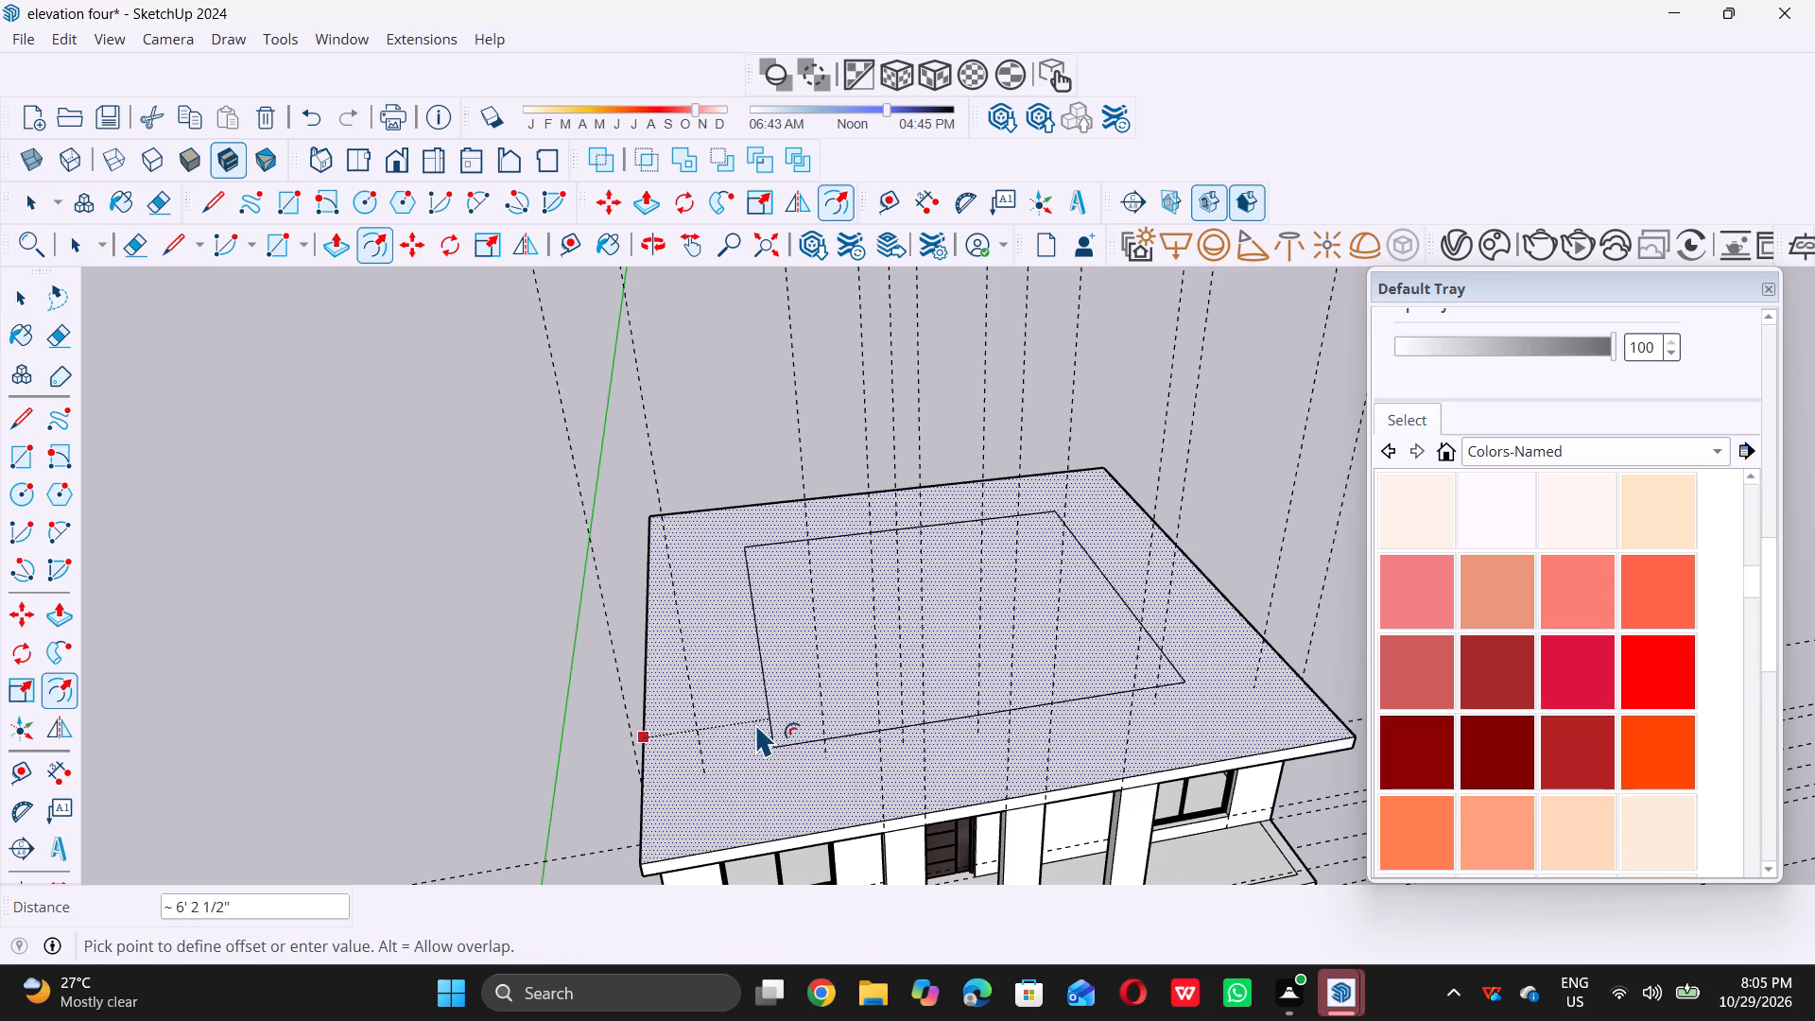
key("9")
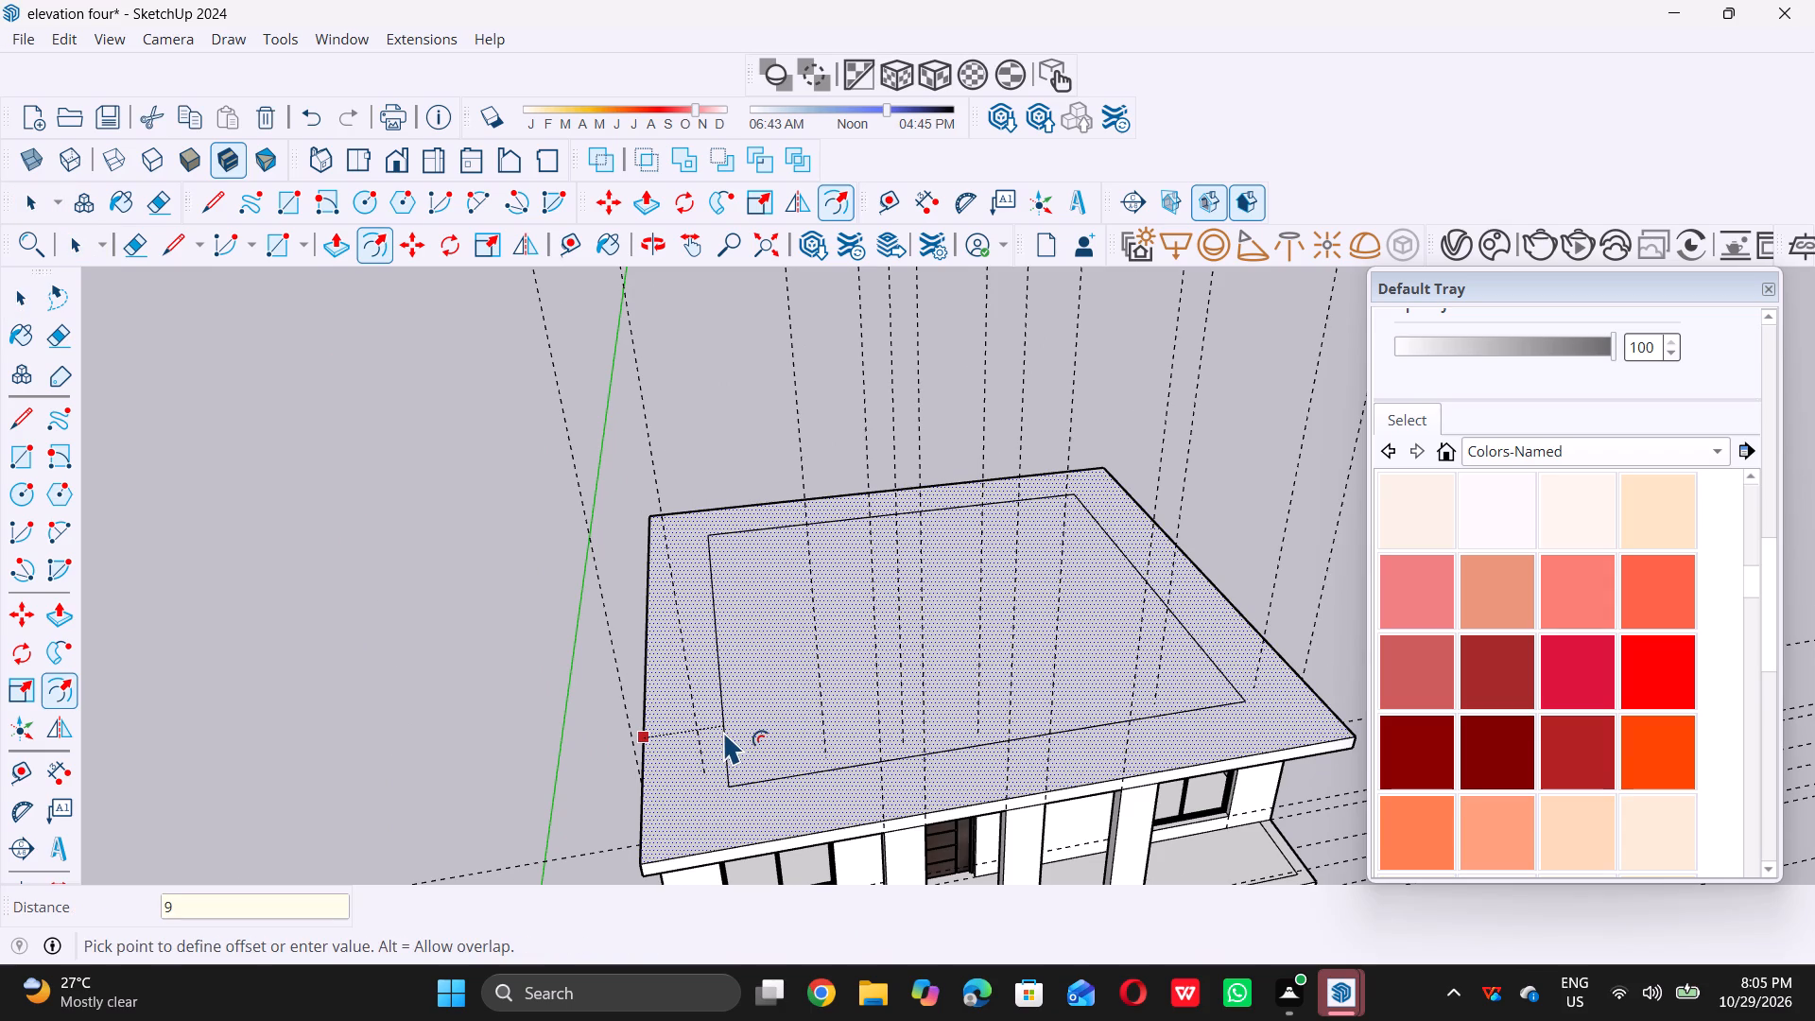
key("shift+quotedbl")
key("Return")
key("space")
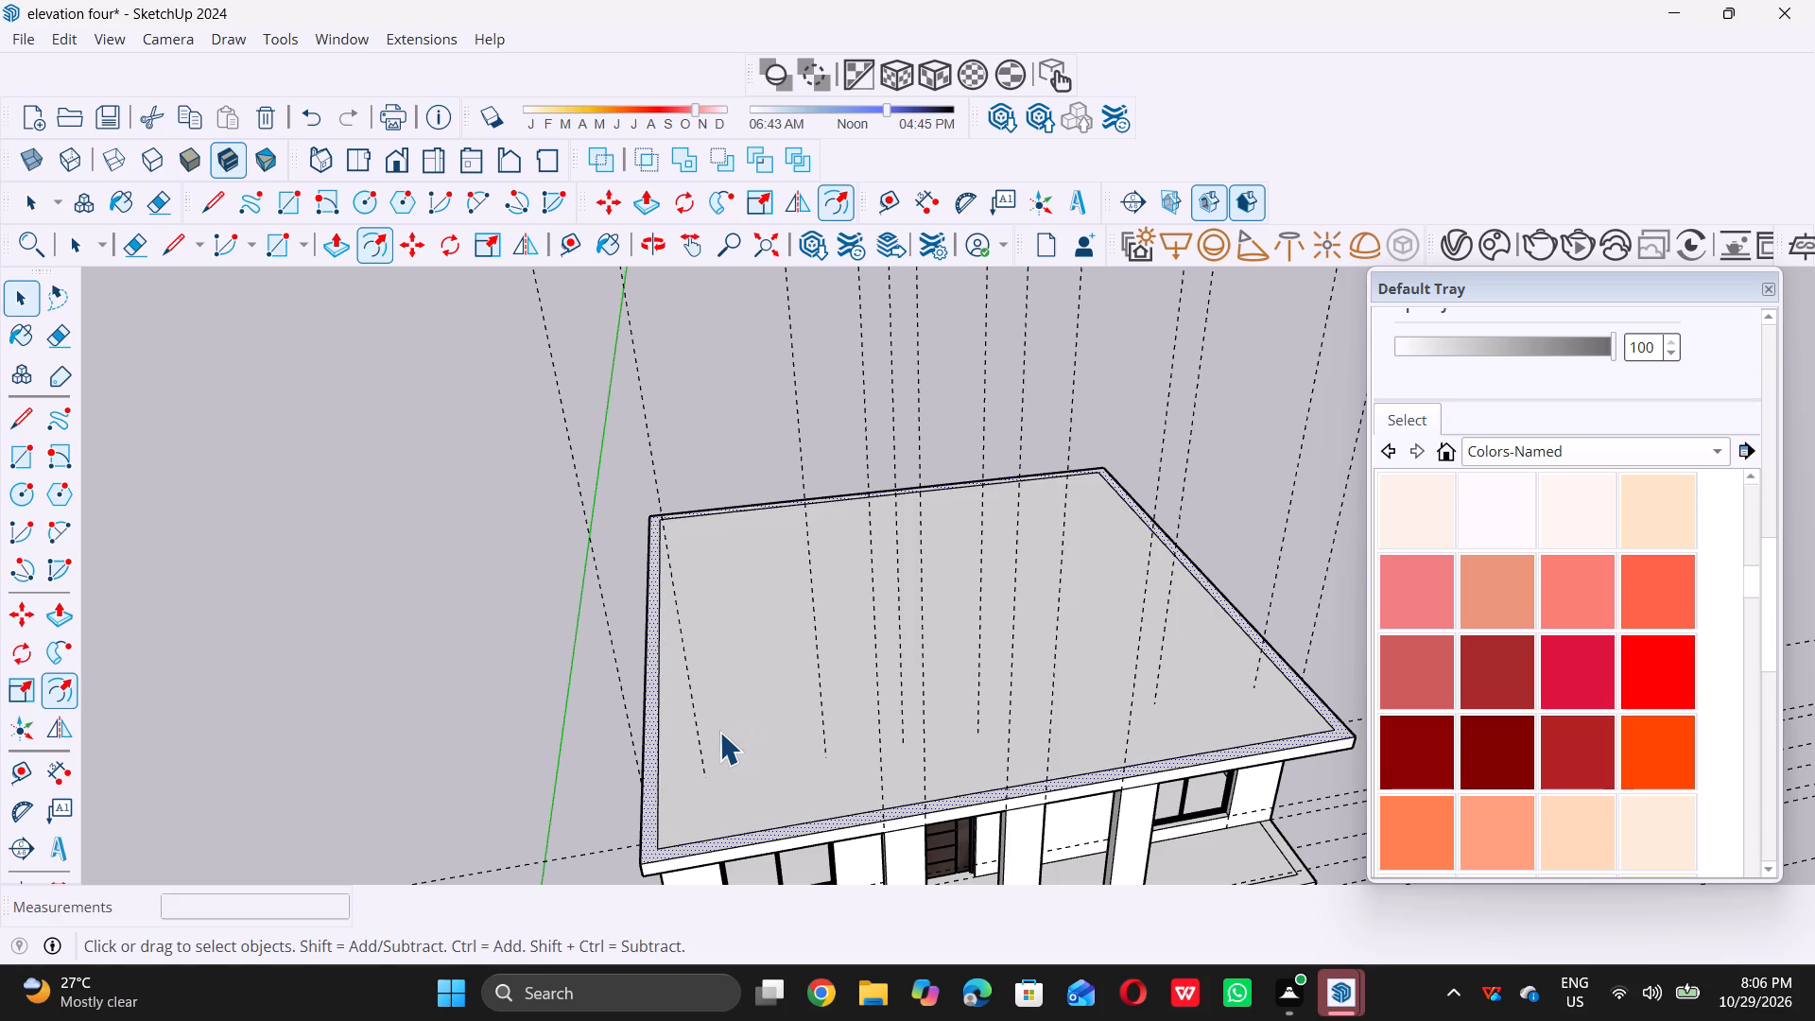
double_click(445, 731)
Draw a 9" vertical line across the roof slab's side face, continuing the side wall's front corner edge below.
scroll(738, 666, "down", 10)
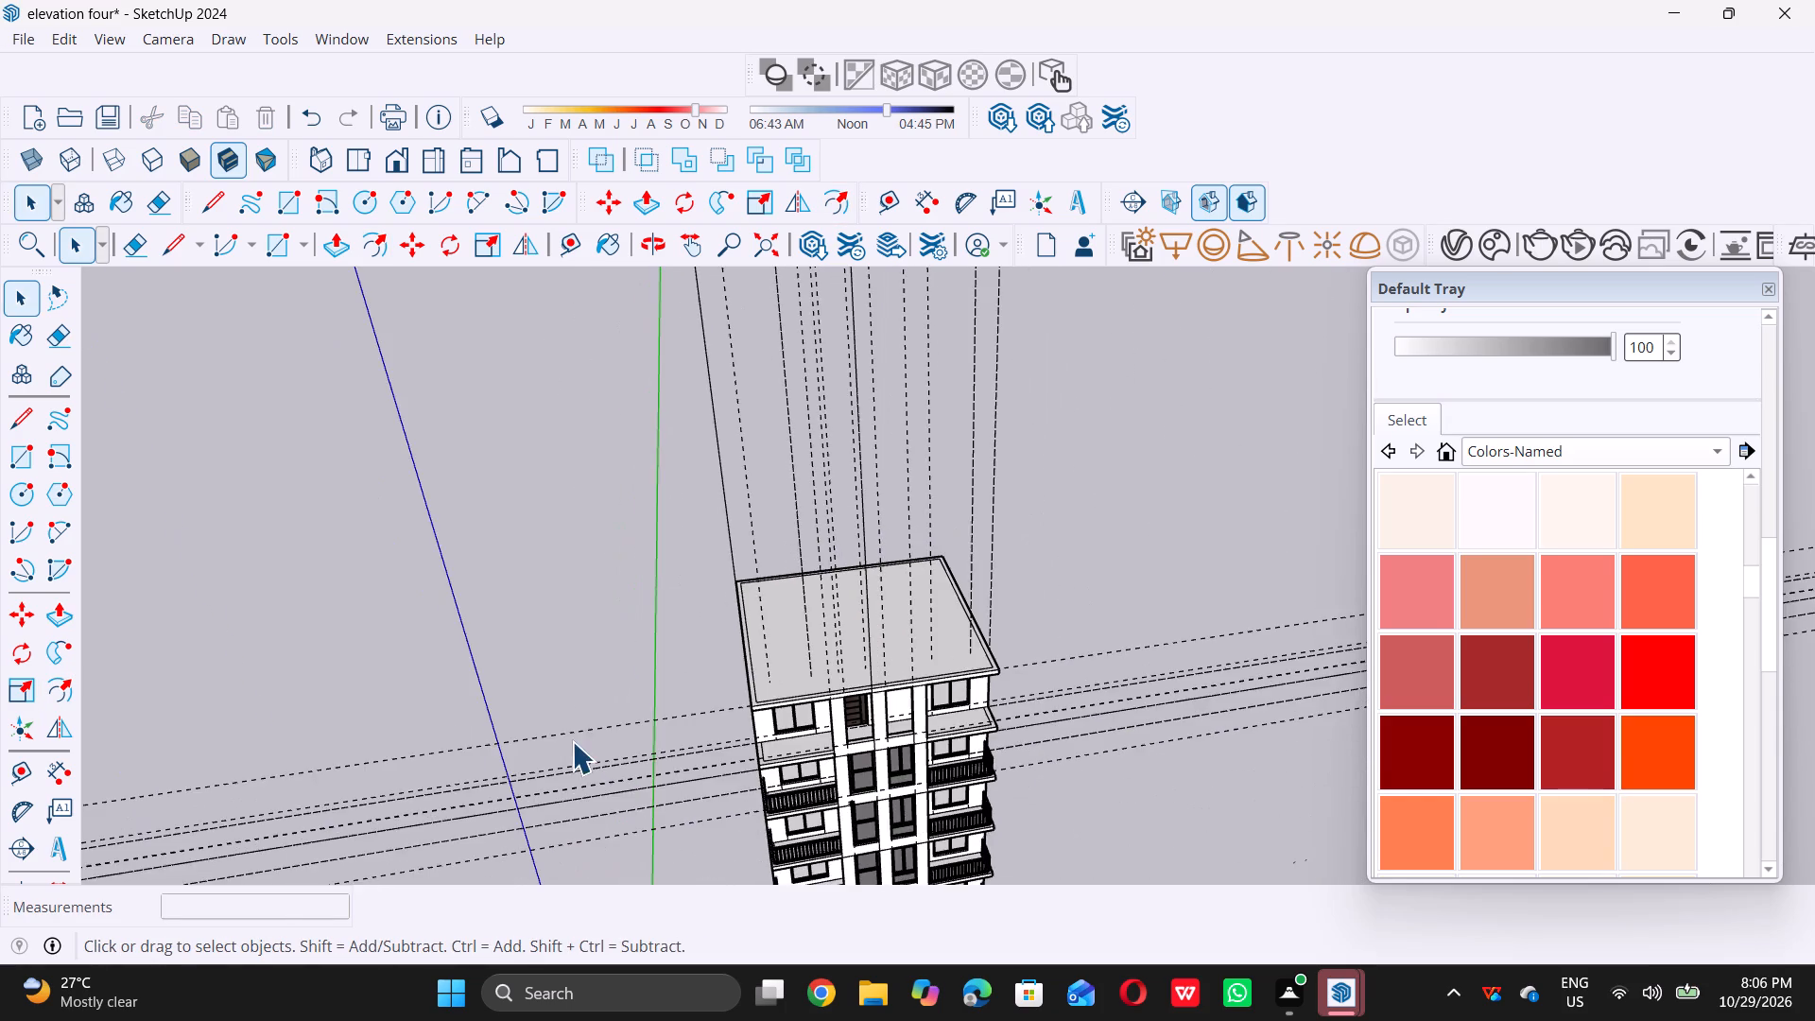
middle_click_drag(571, 742, 807, 686)
scroll(838, 718, "up", 14)
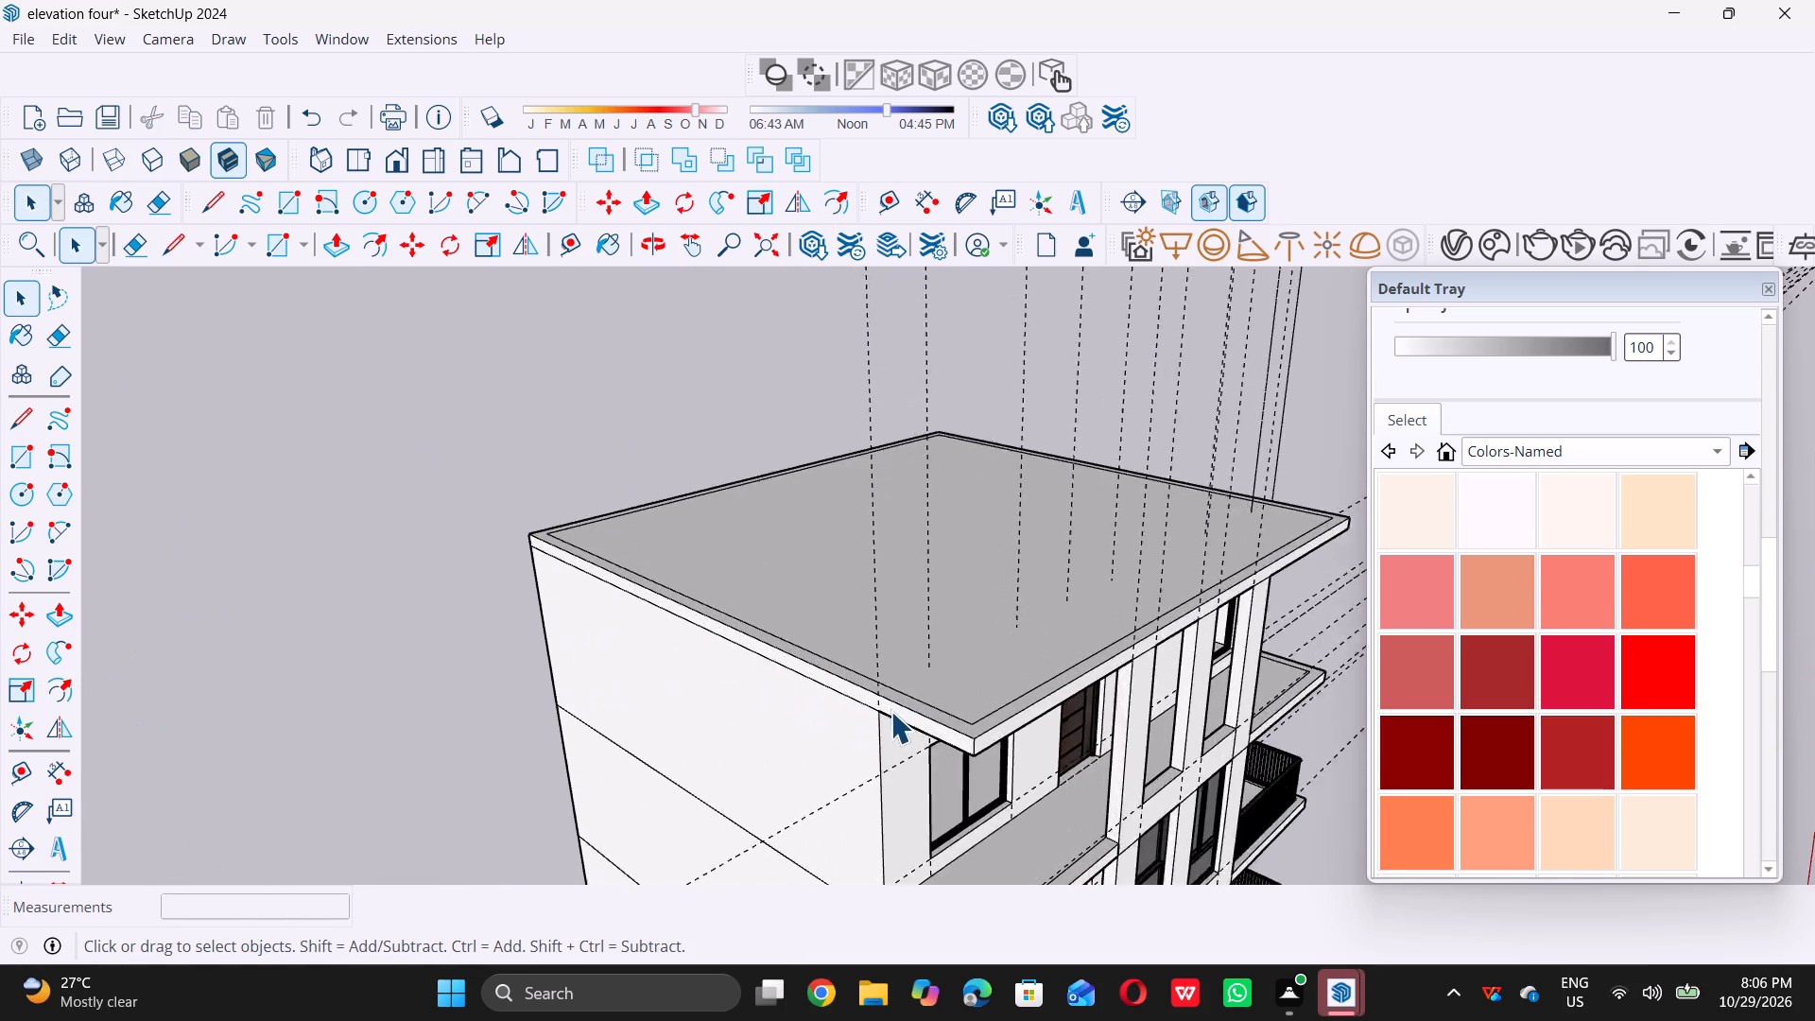
key("l")
scroll(872, 732, "up", 4)
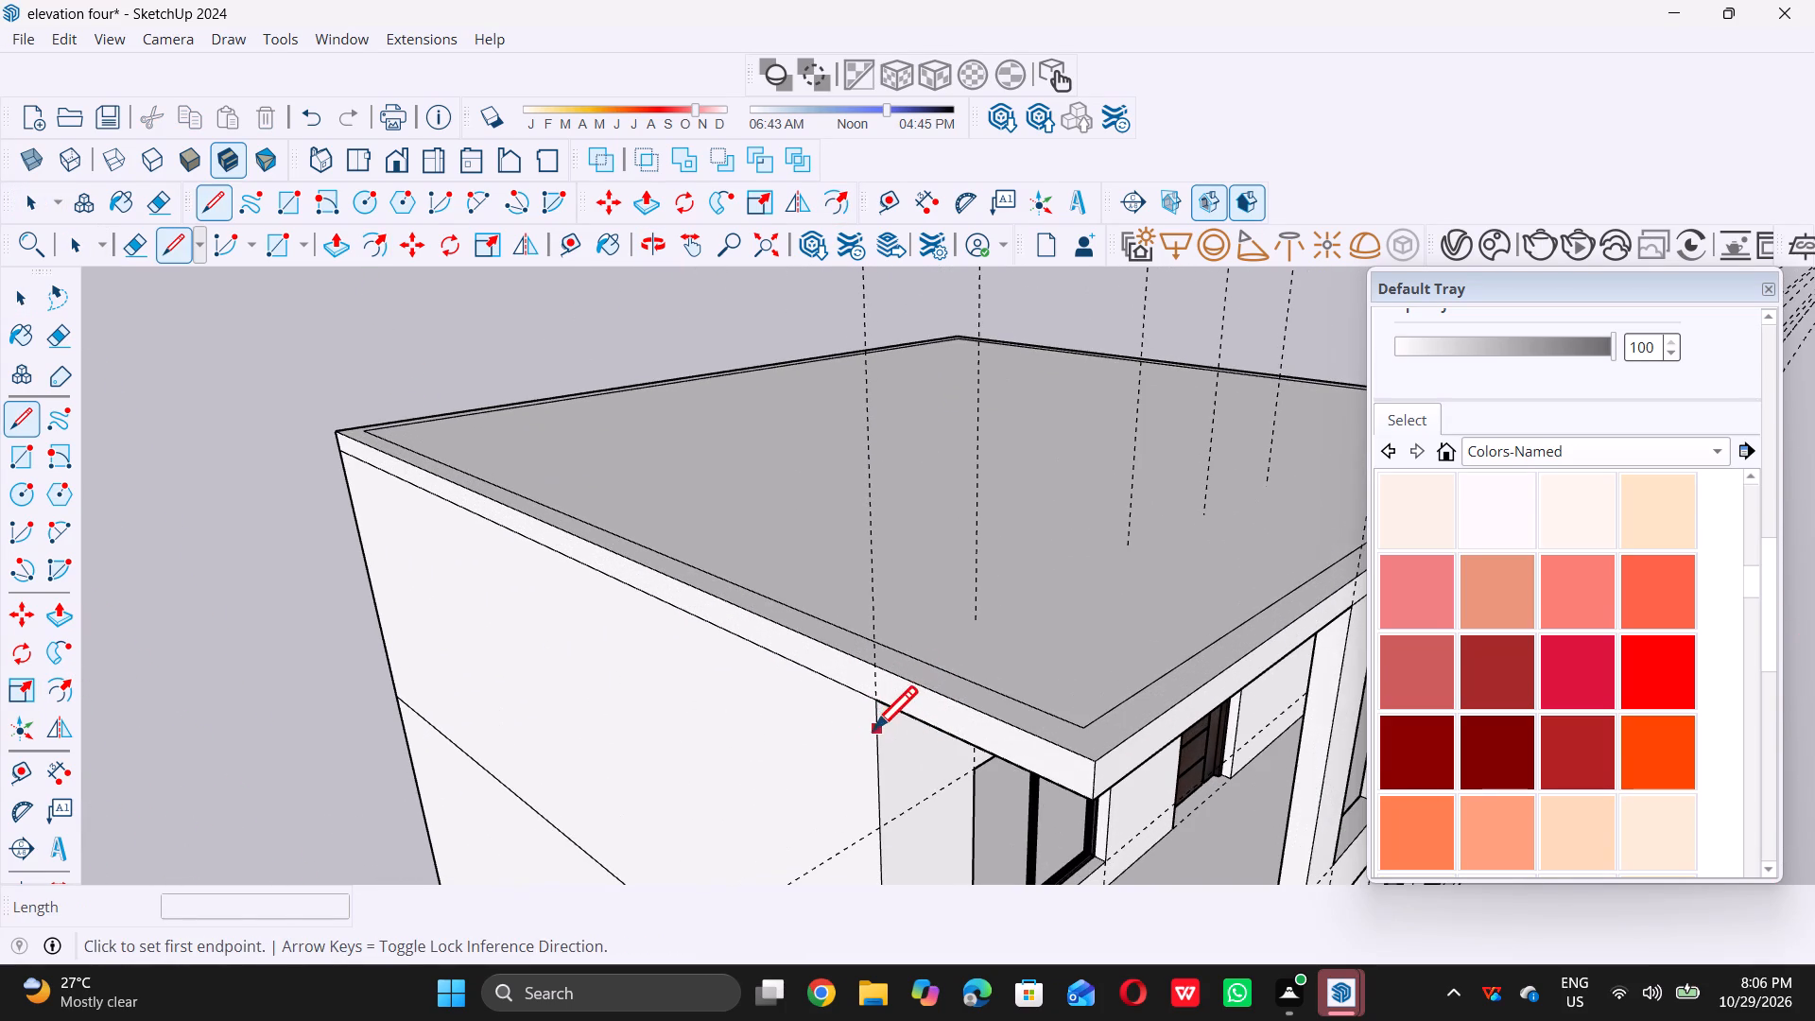
left_click(876, 707)
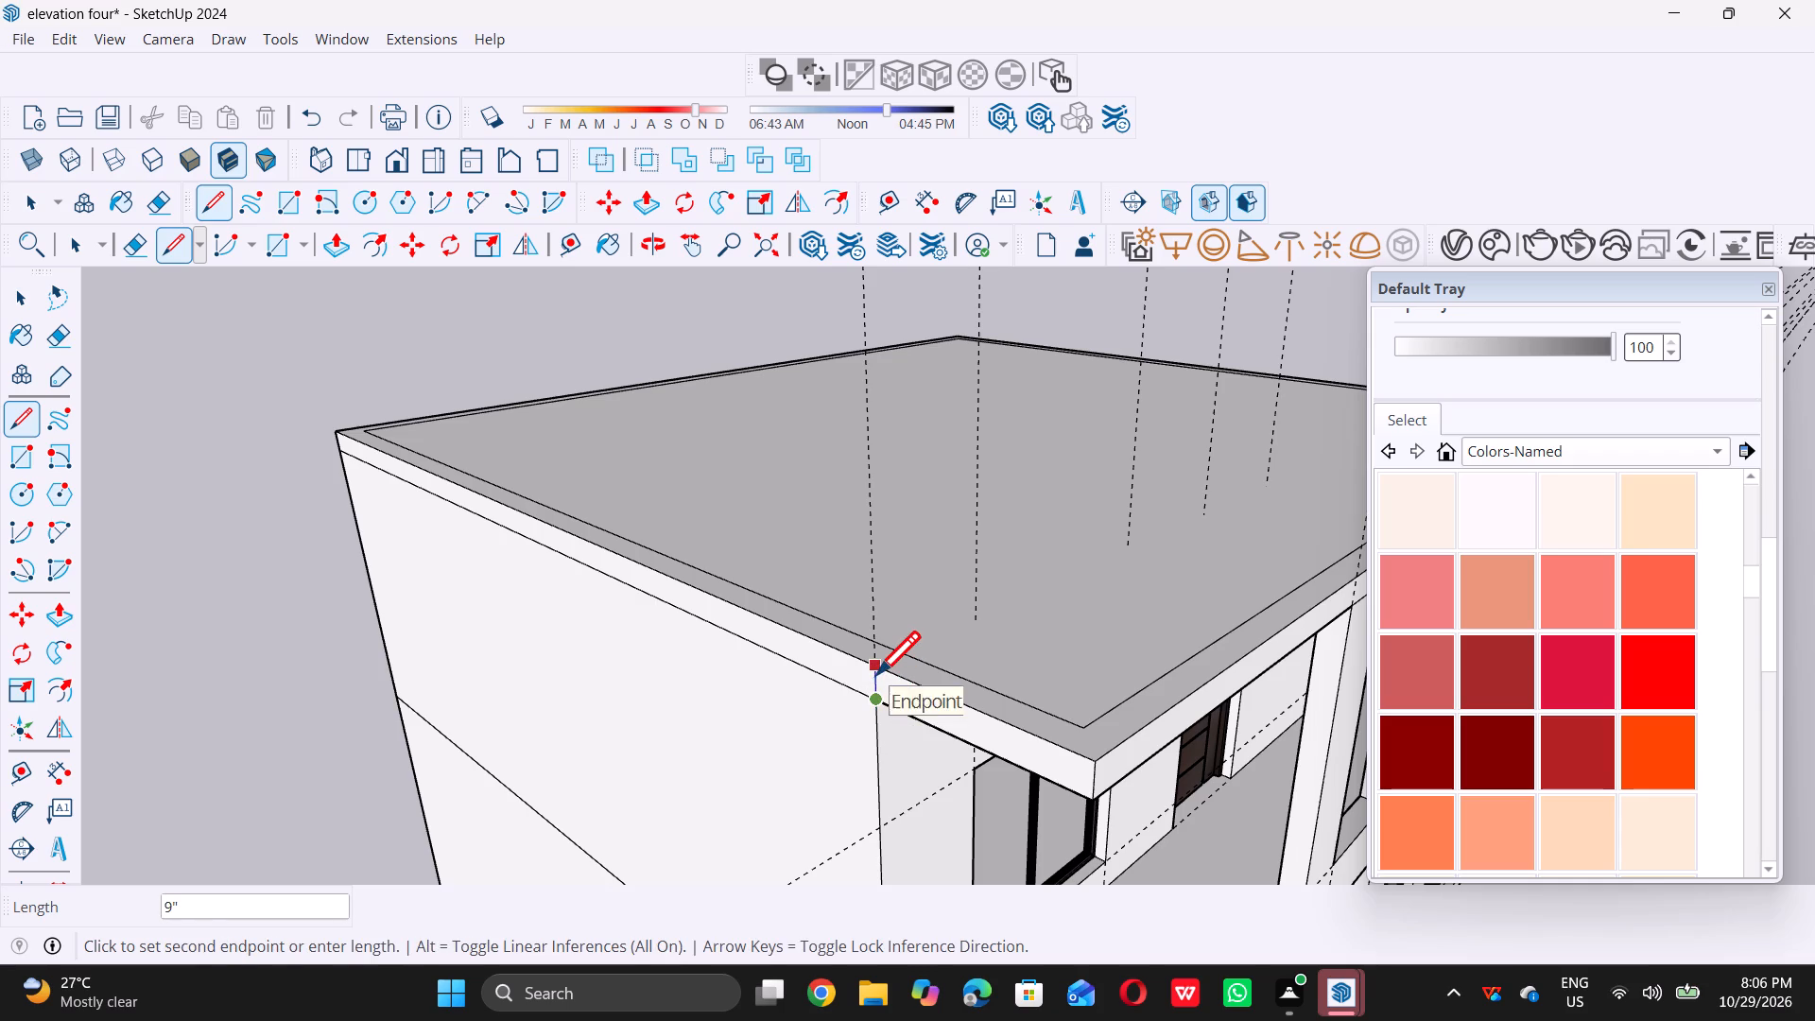
double_click(876, 674)
Draw a straight line across the roof slab's top face from the 9" line's upper end to the opposite side edge, parallel to the front.
scroll(907, 661, "up", 1)
scroll(907, 661, "down", 10)
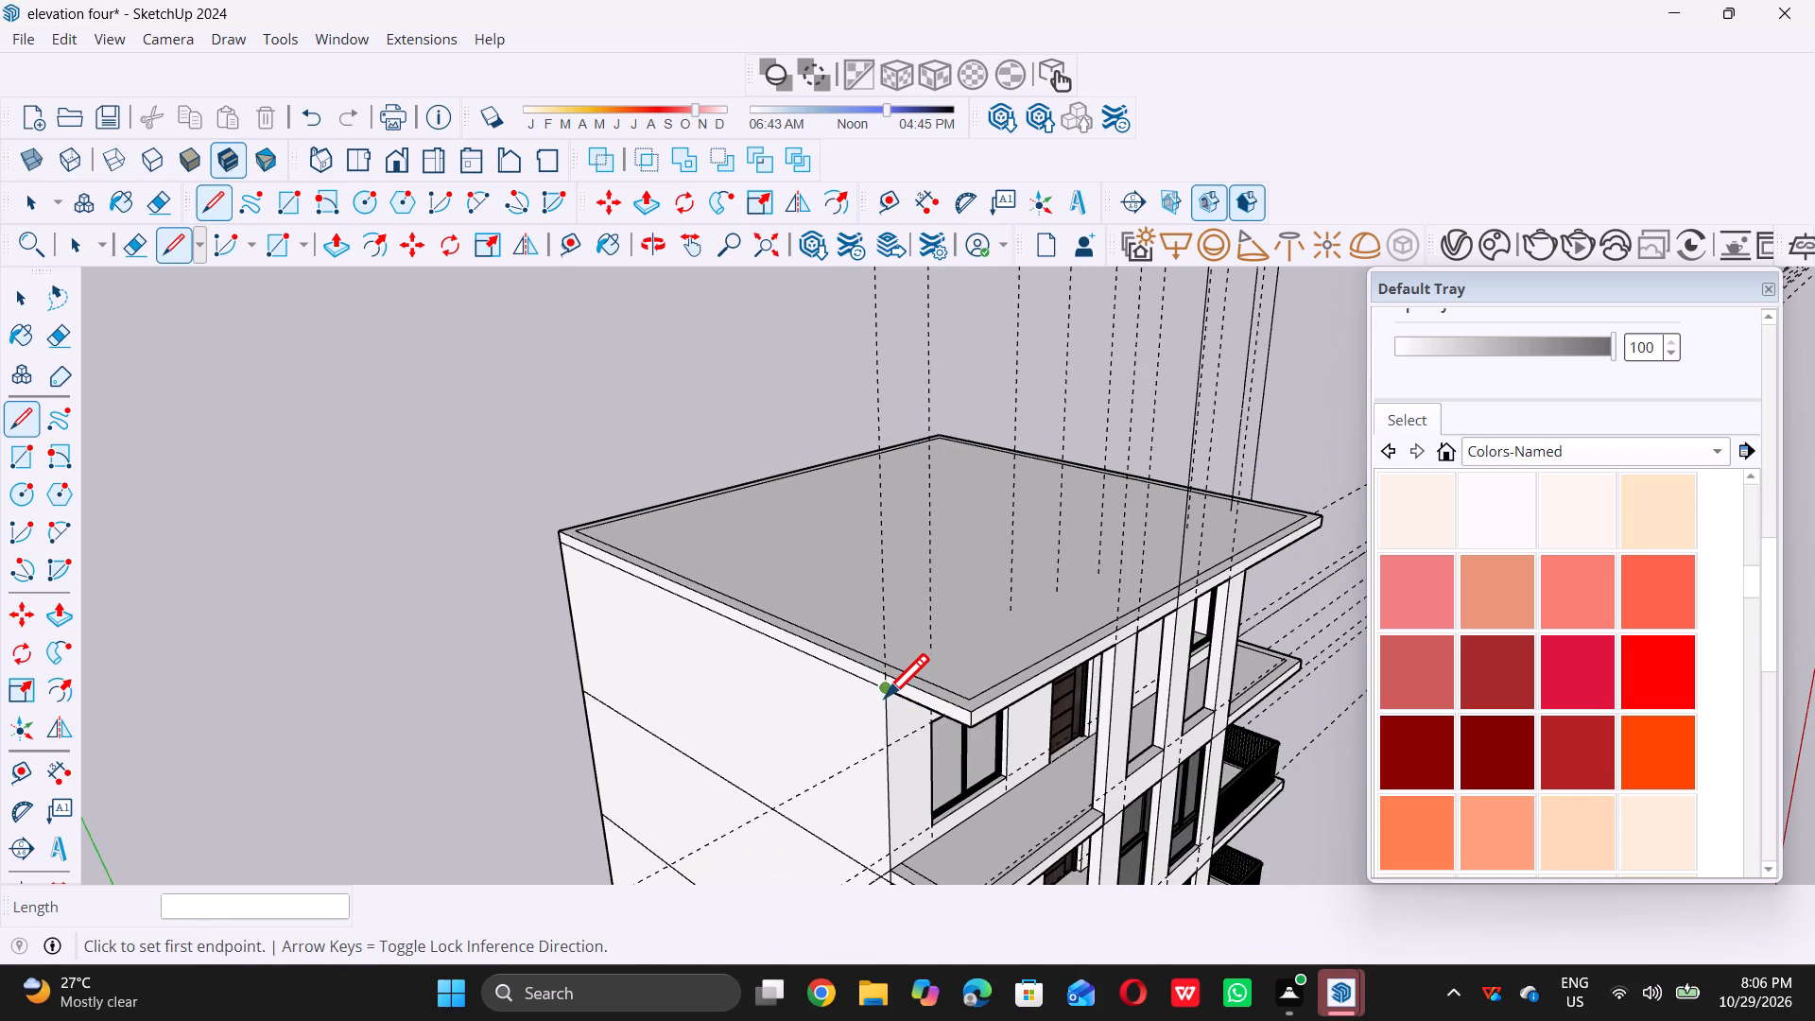
scroll(1190, 505, "up", 4)
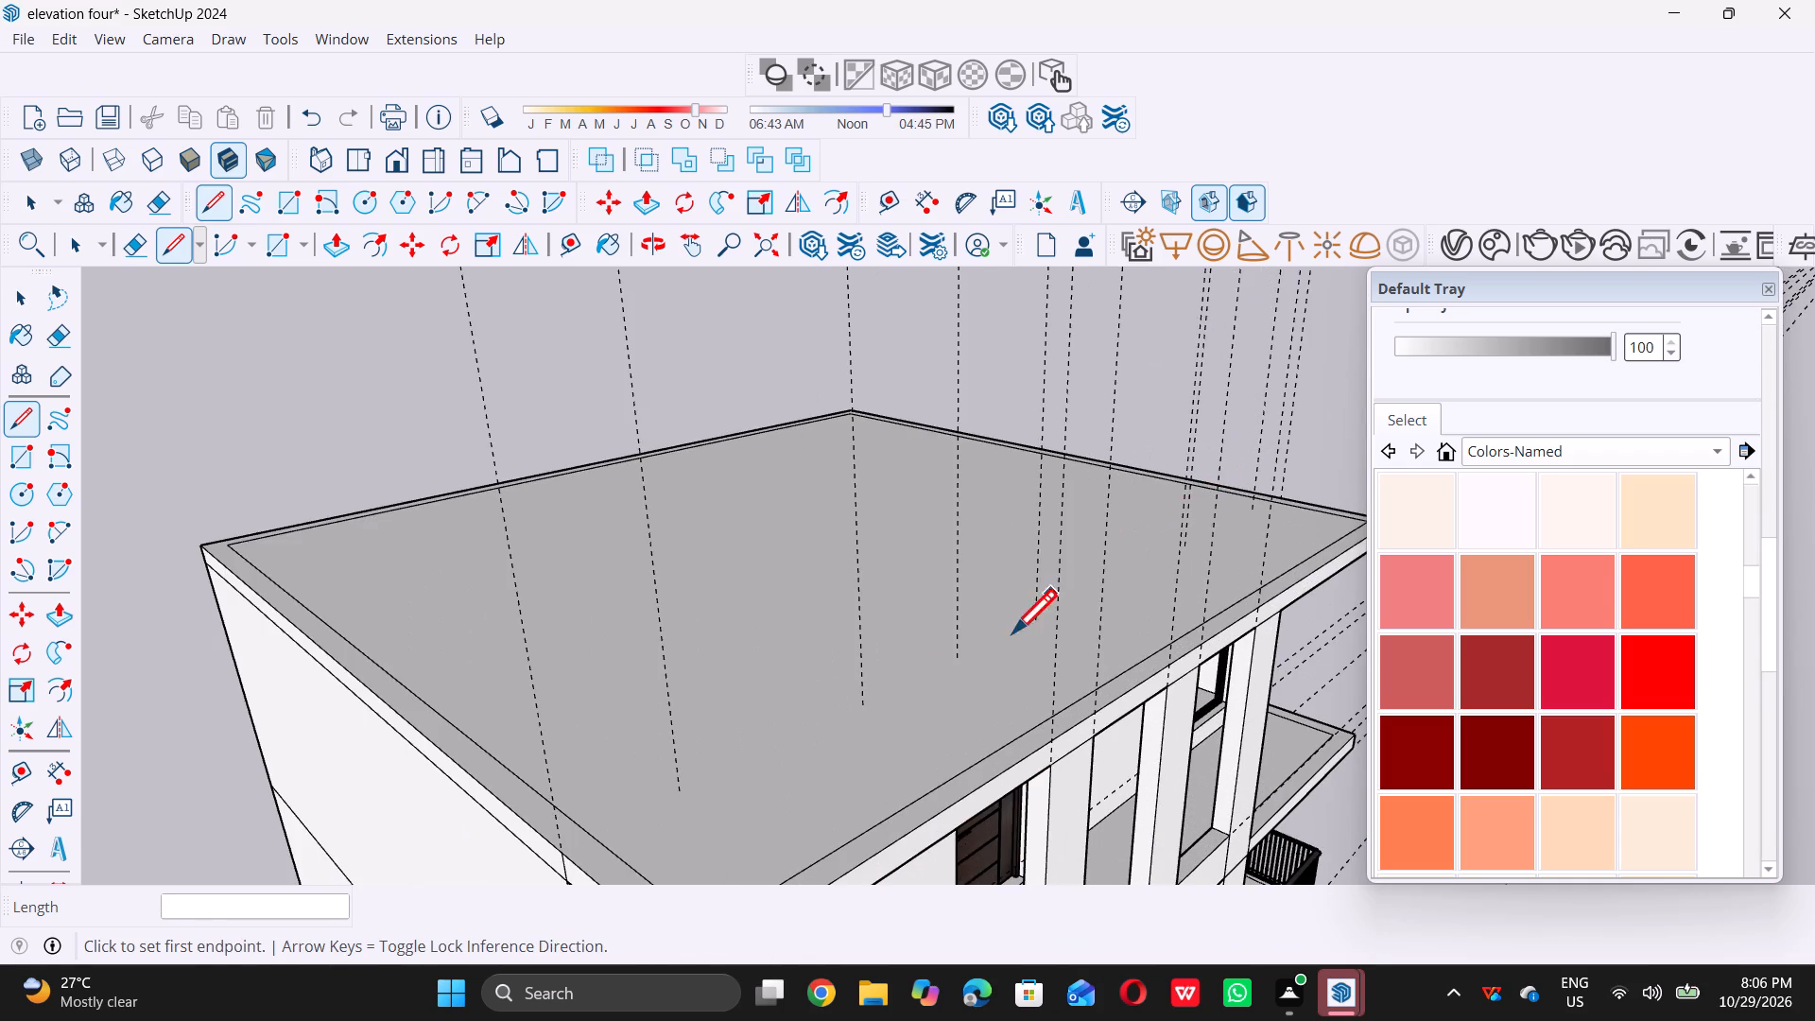
scroll(1020, 628, "down", 3)
scroll(699, 793, "up", 9)
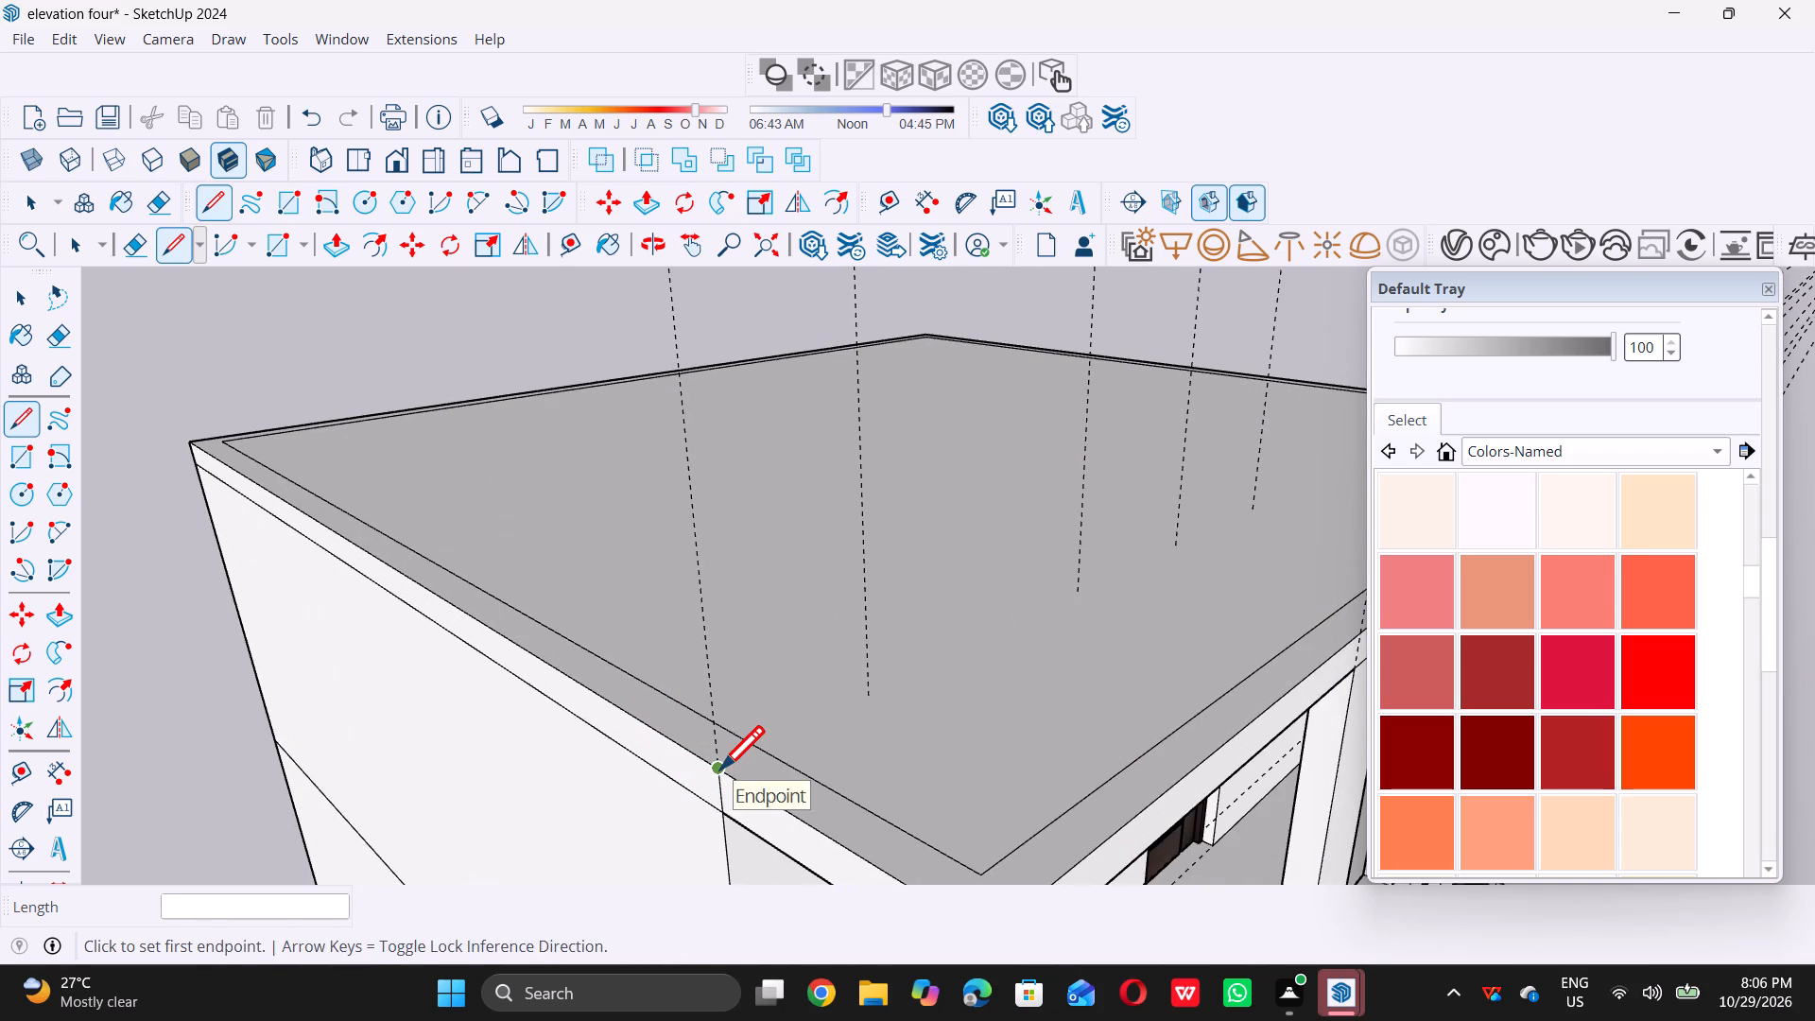
left_click(721, 766)
left_click(760, 752)
scroll(754, 758, "down", 9)
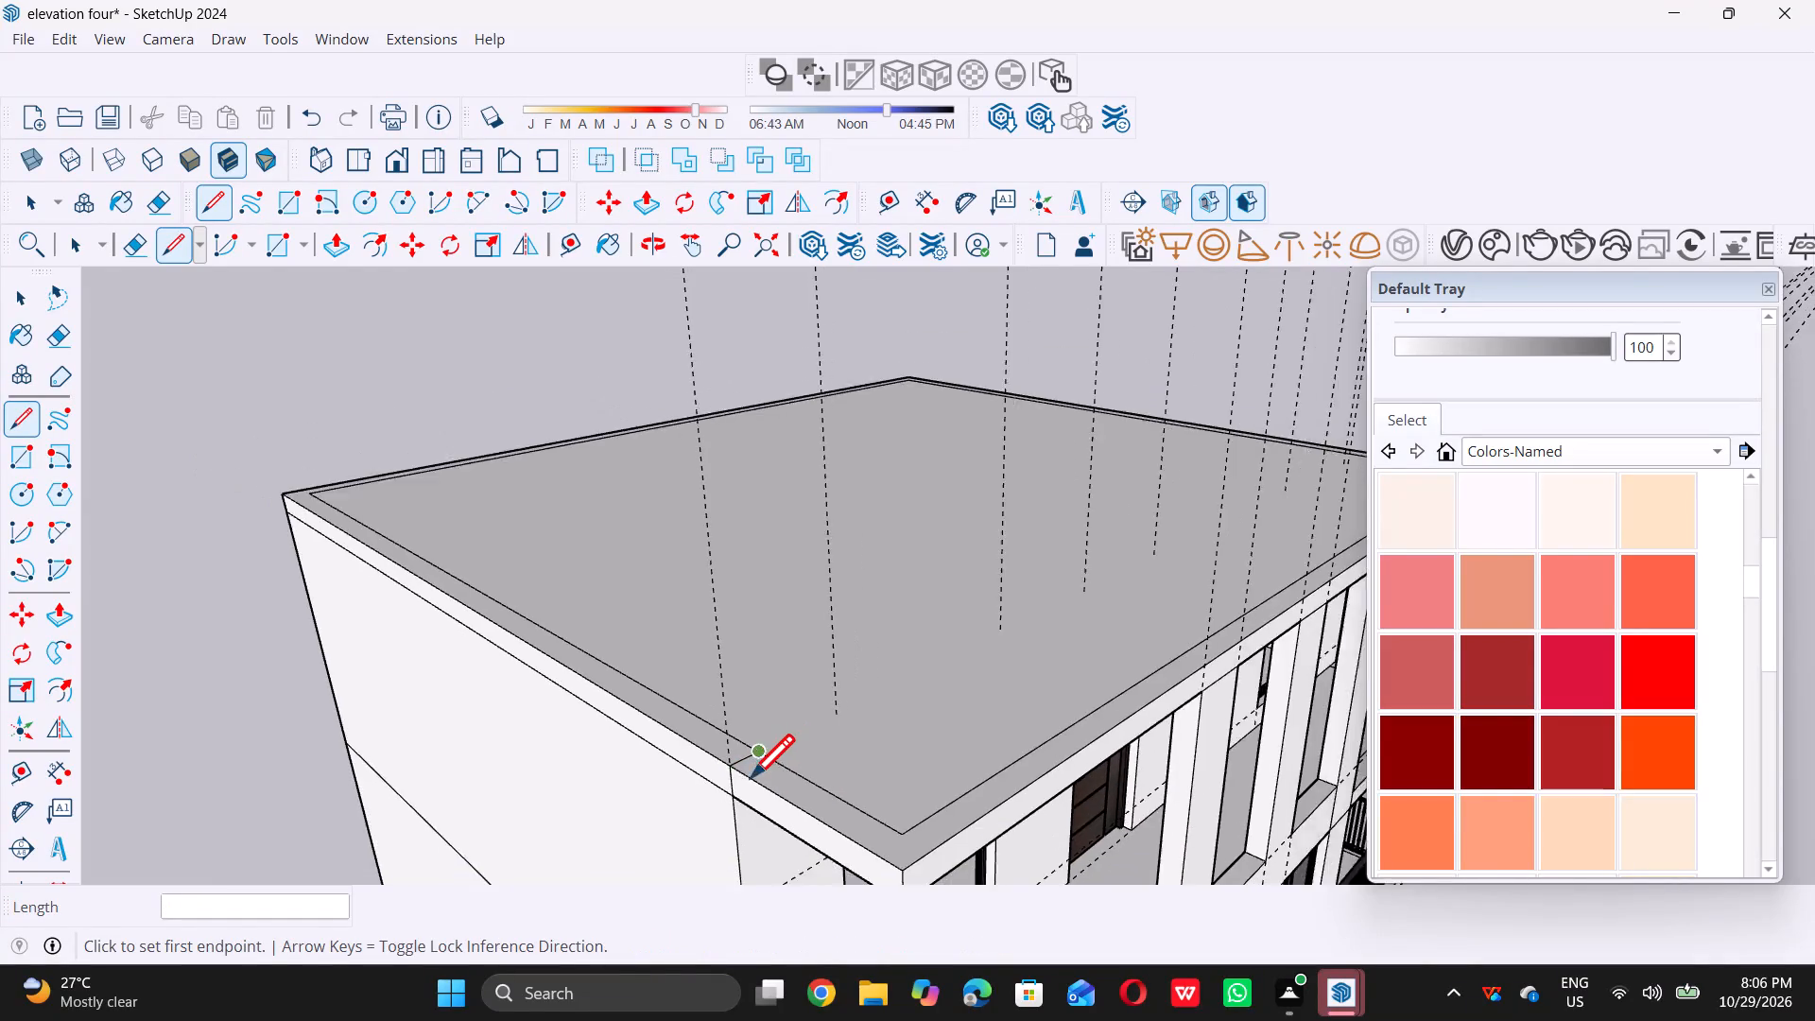
scroll(751, 777, "down", 8)
scroll(777, 760, "up", 5)
double_click(740, 775)
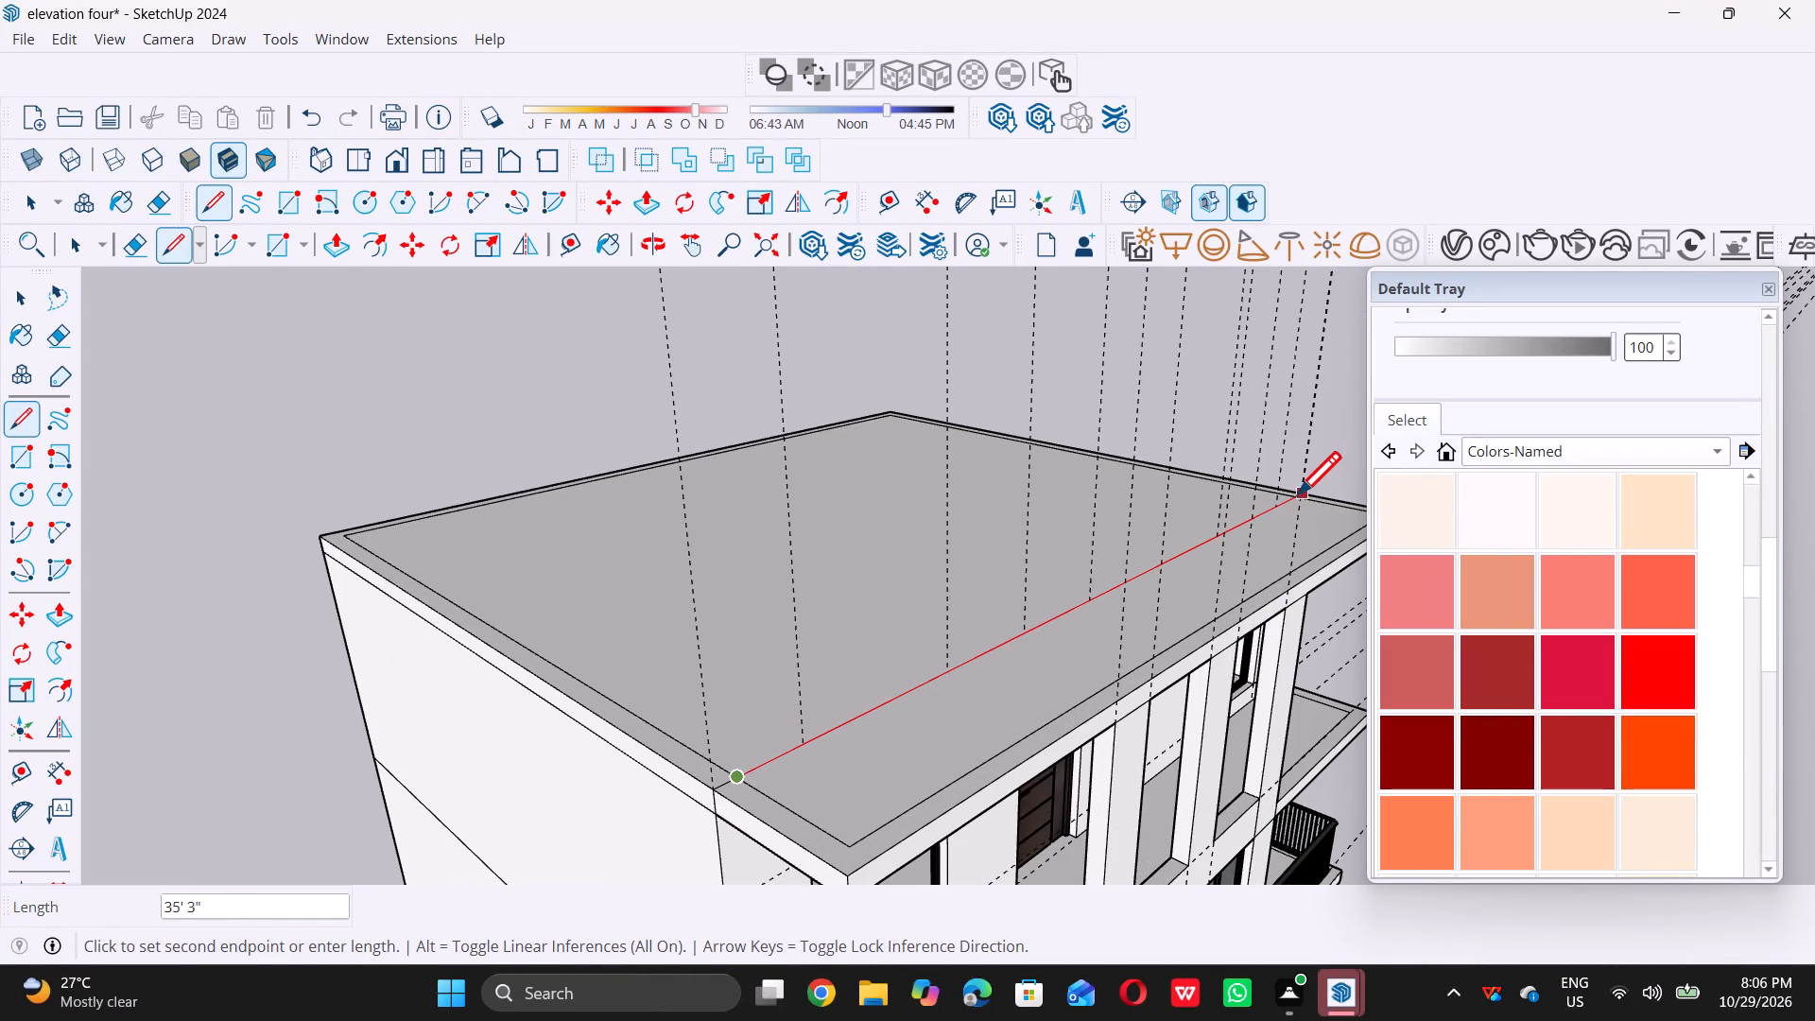
scroll(1297, 496, "up", 12)
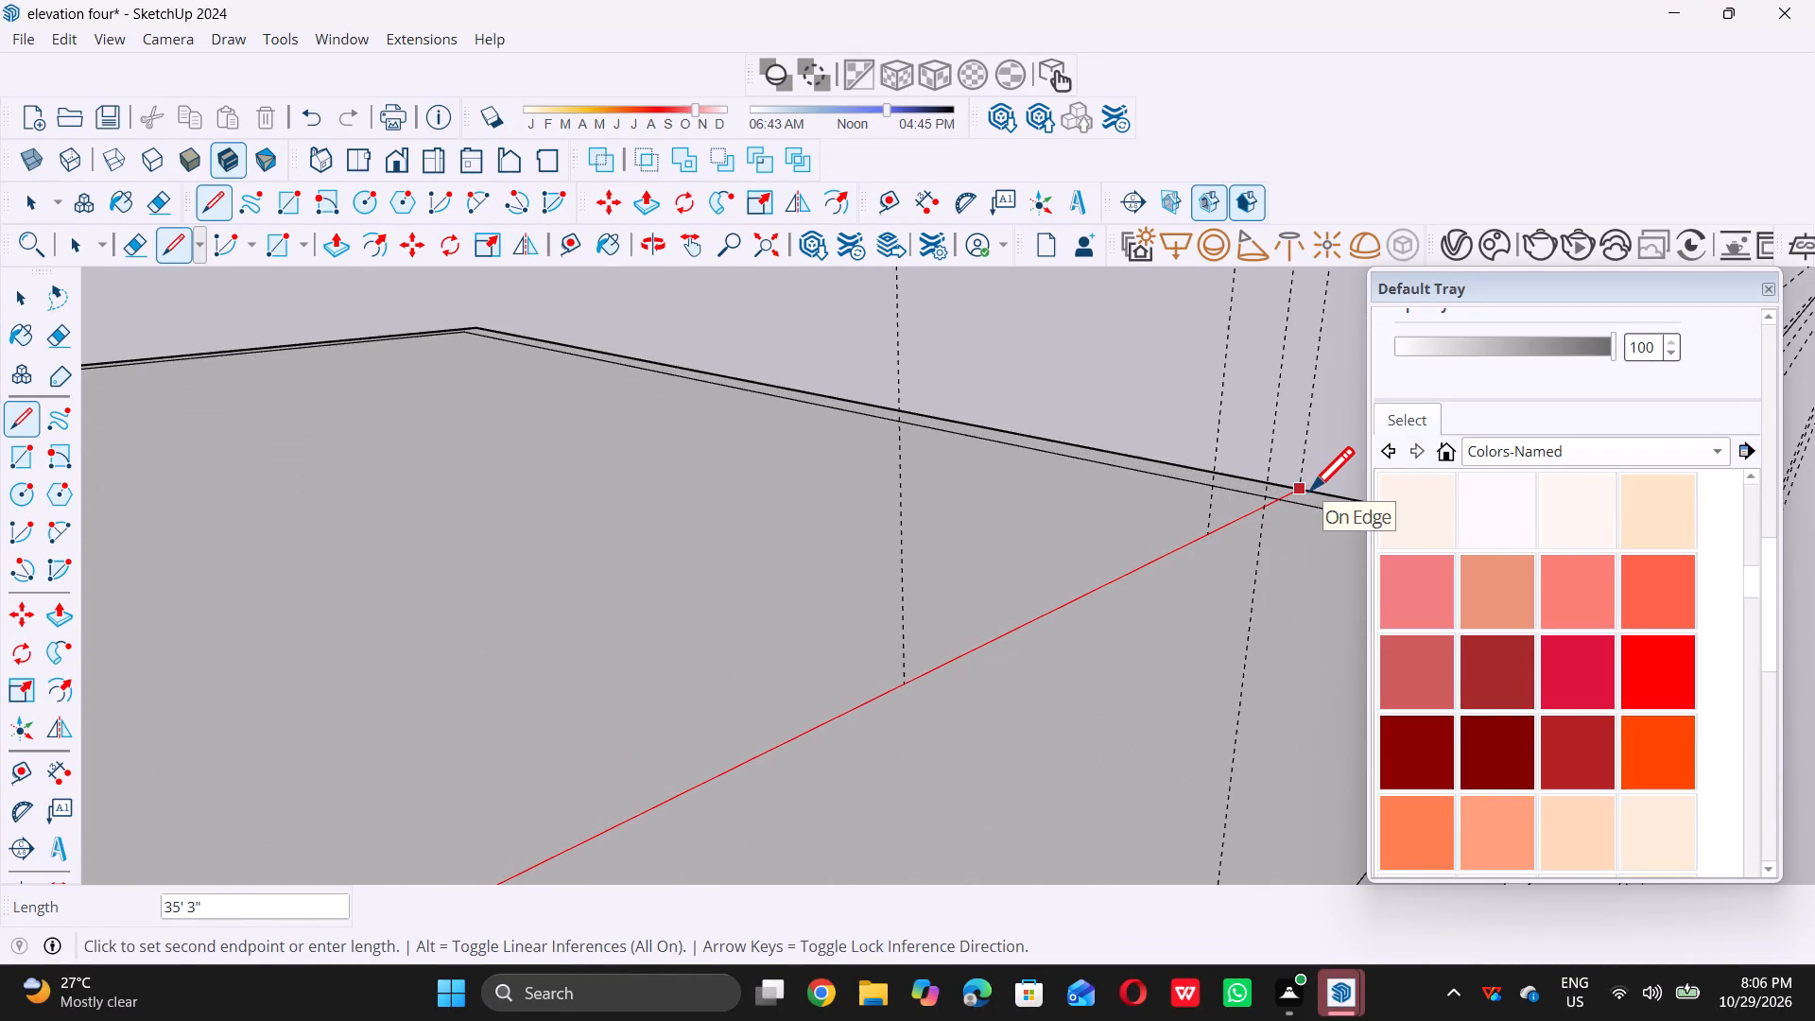
triple_click(1310, 490)
scroll(1178, 568, "down", 17)
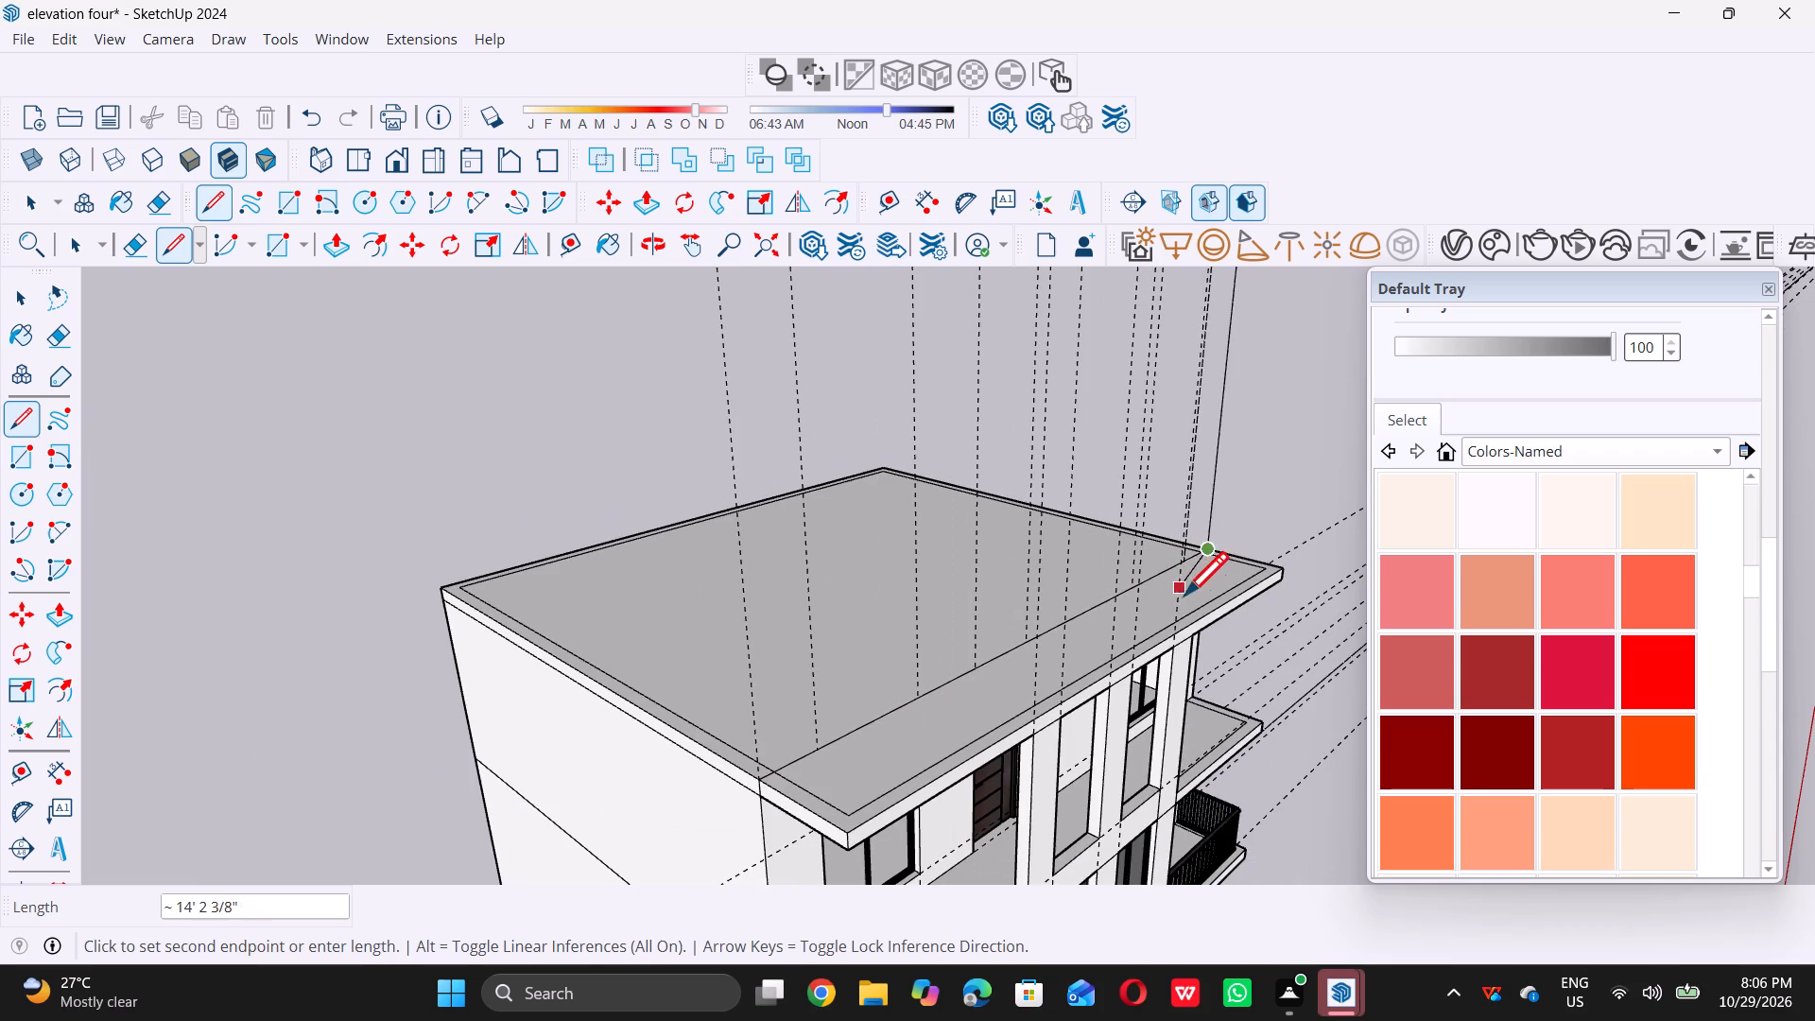
key("space")
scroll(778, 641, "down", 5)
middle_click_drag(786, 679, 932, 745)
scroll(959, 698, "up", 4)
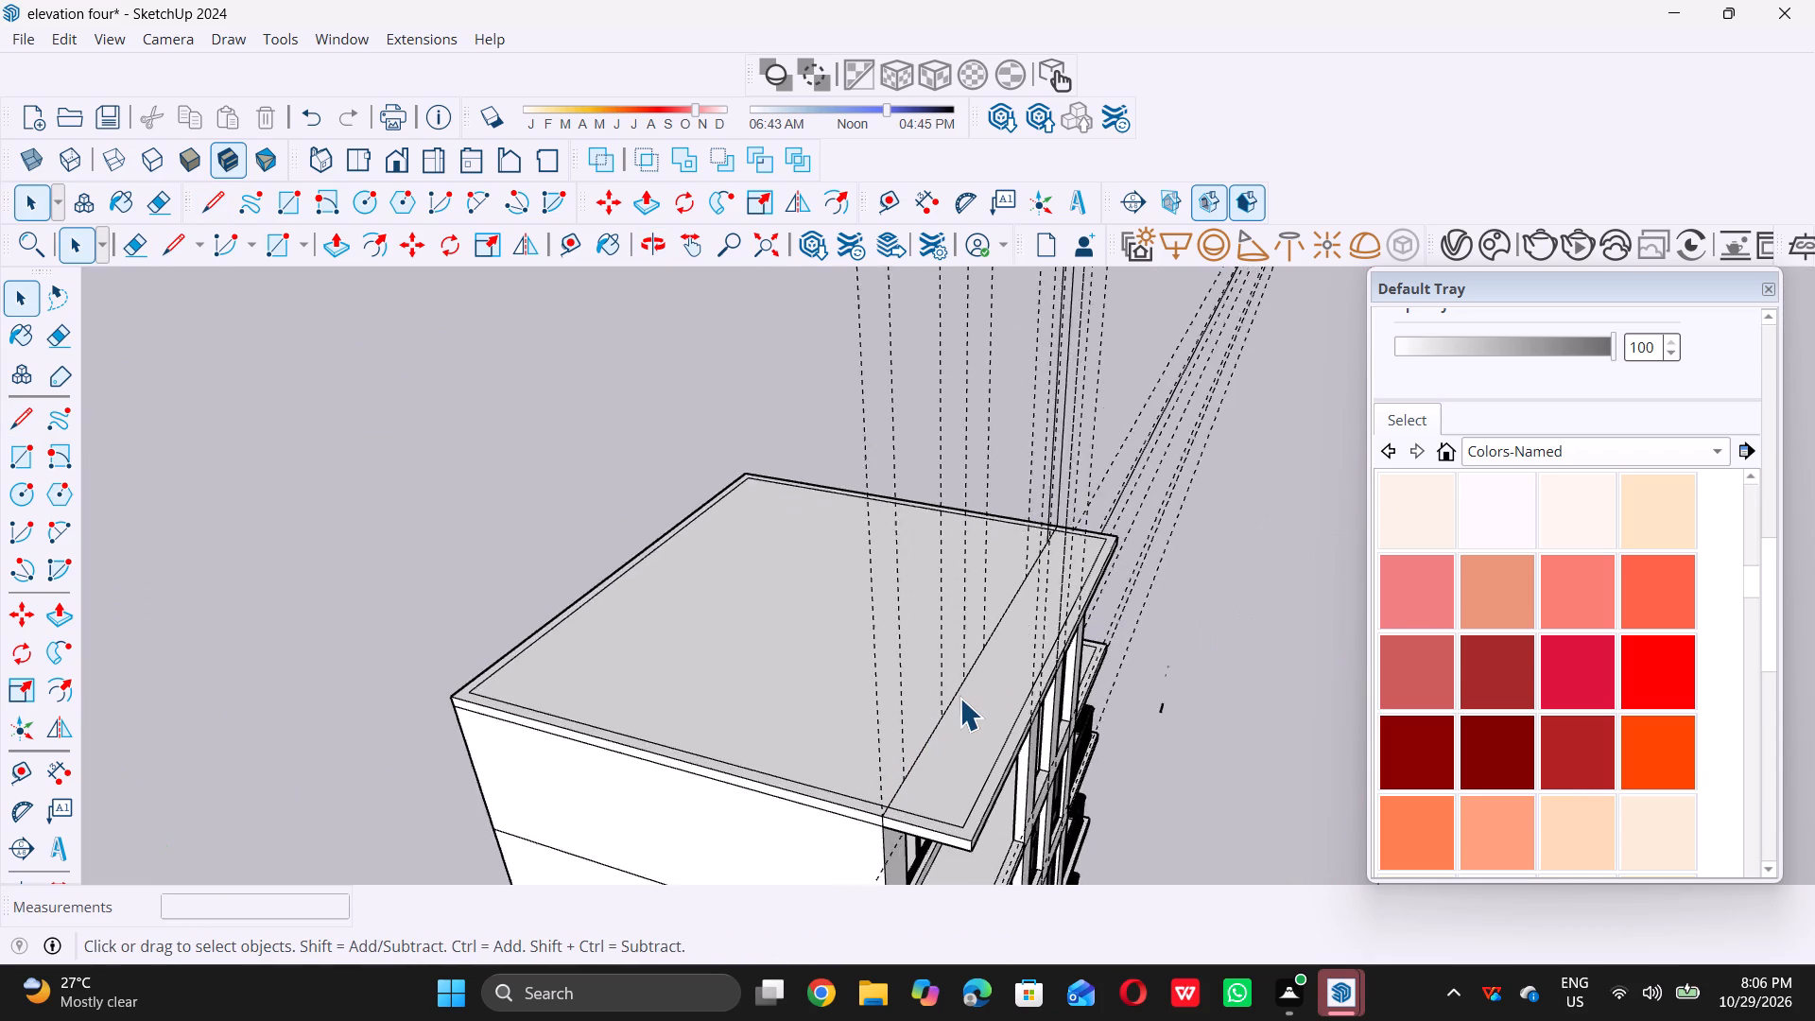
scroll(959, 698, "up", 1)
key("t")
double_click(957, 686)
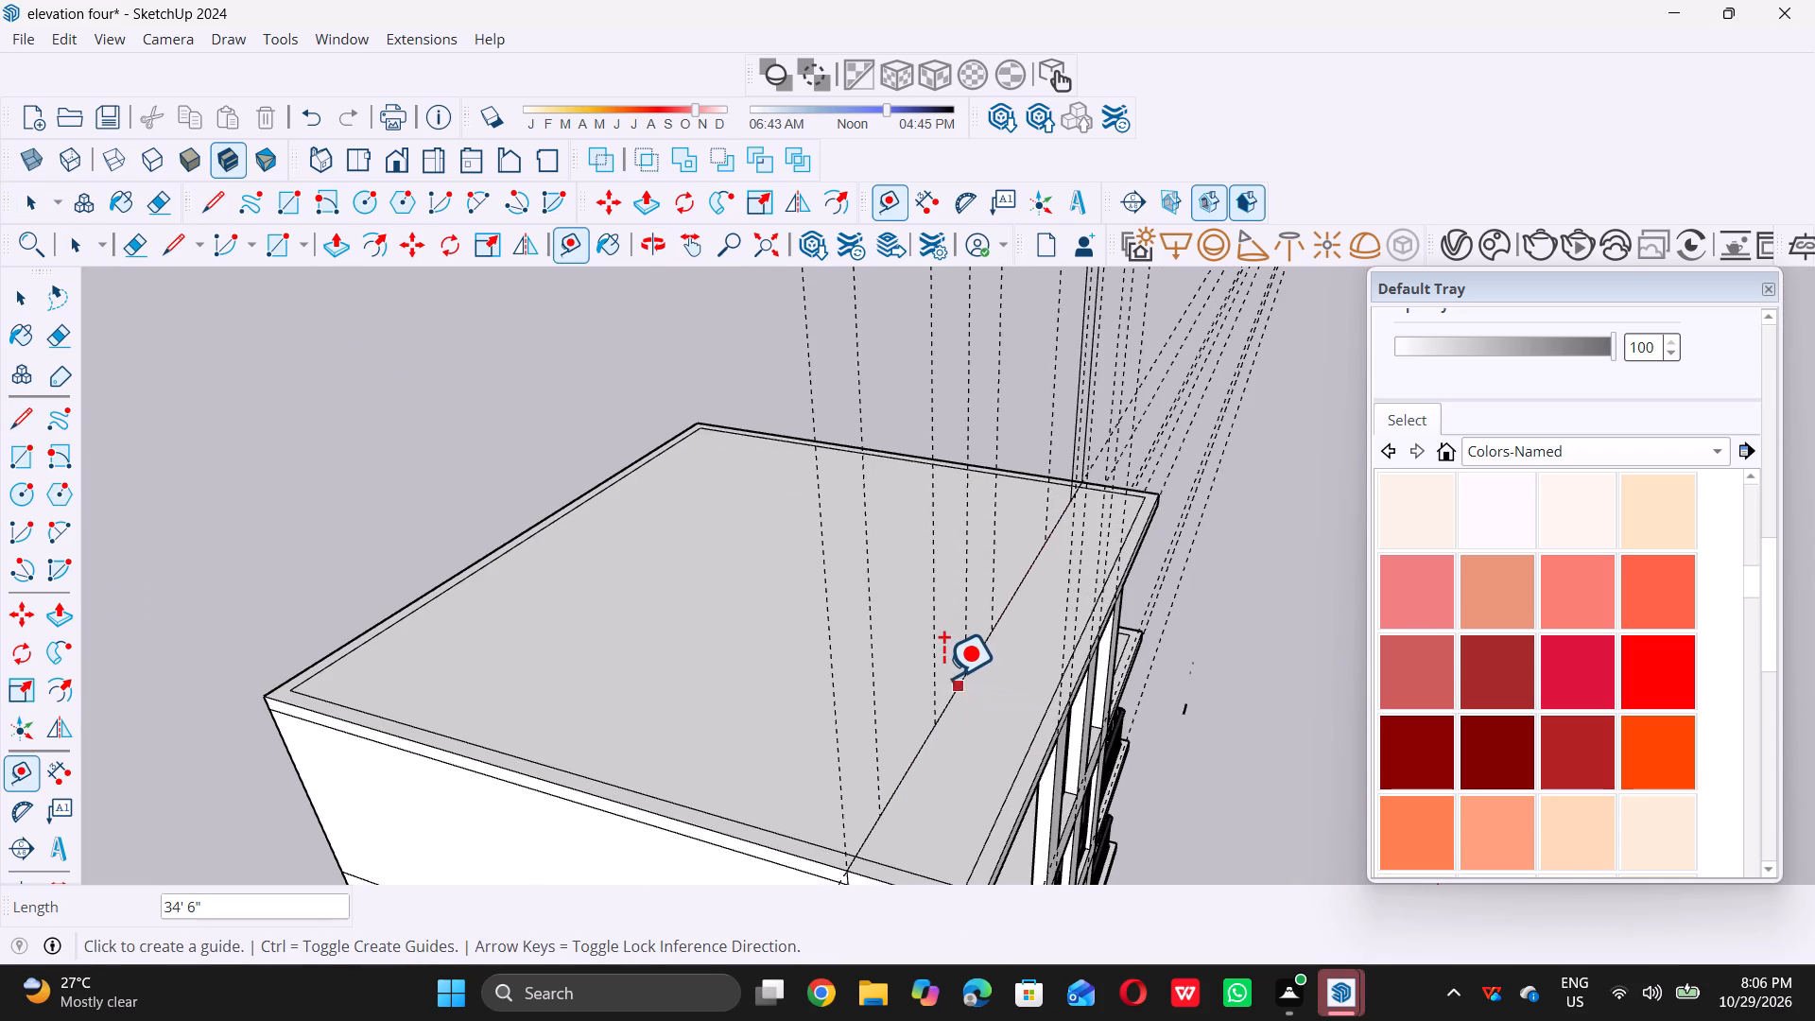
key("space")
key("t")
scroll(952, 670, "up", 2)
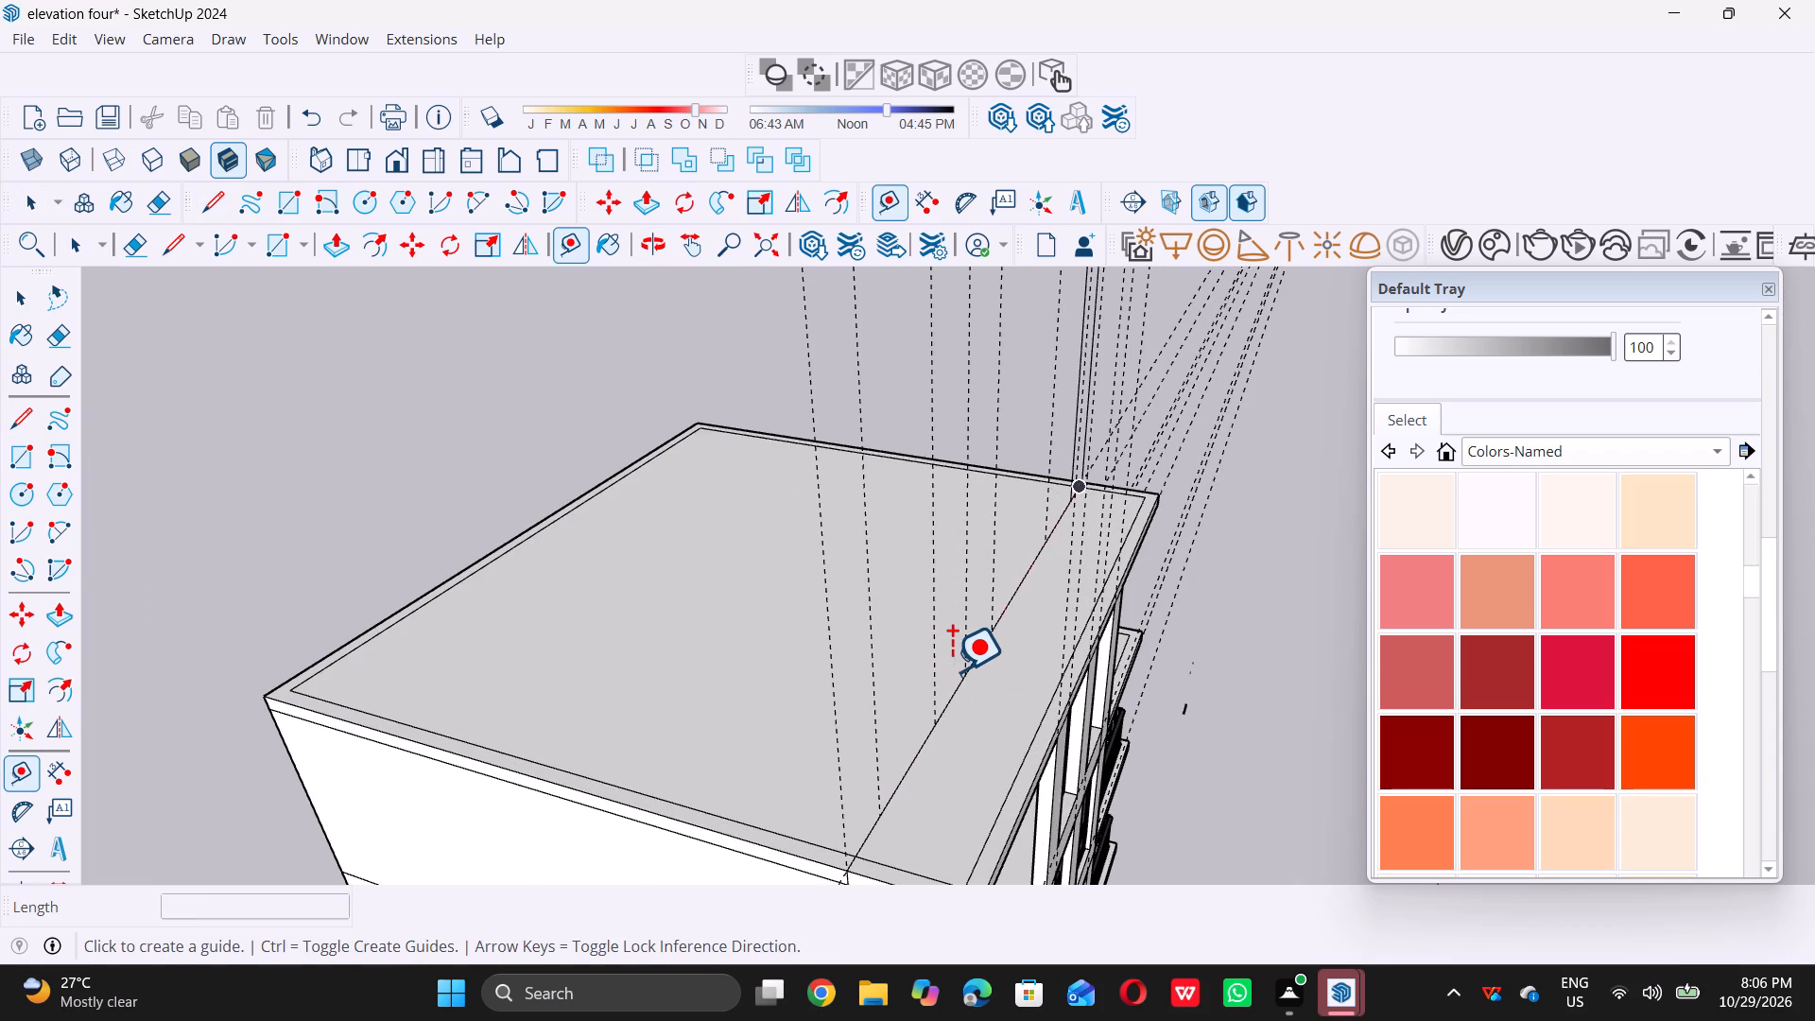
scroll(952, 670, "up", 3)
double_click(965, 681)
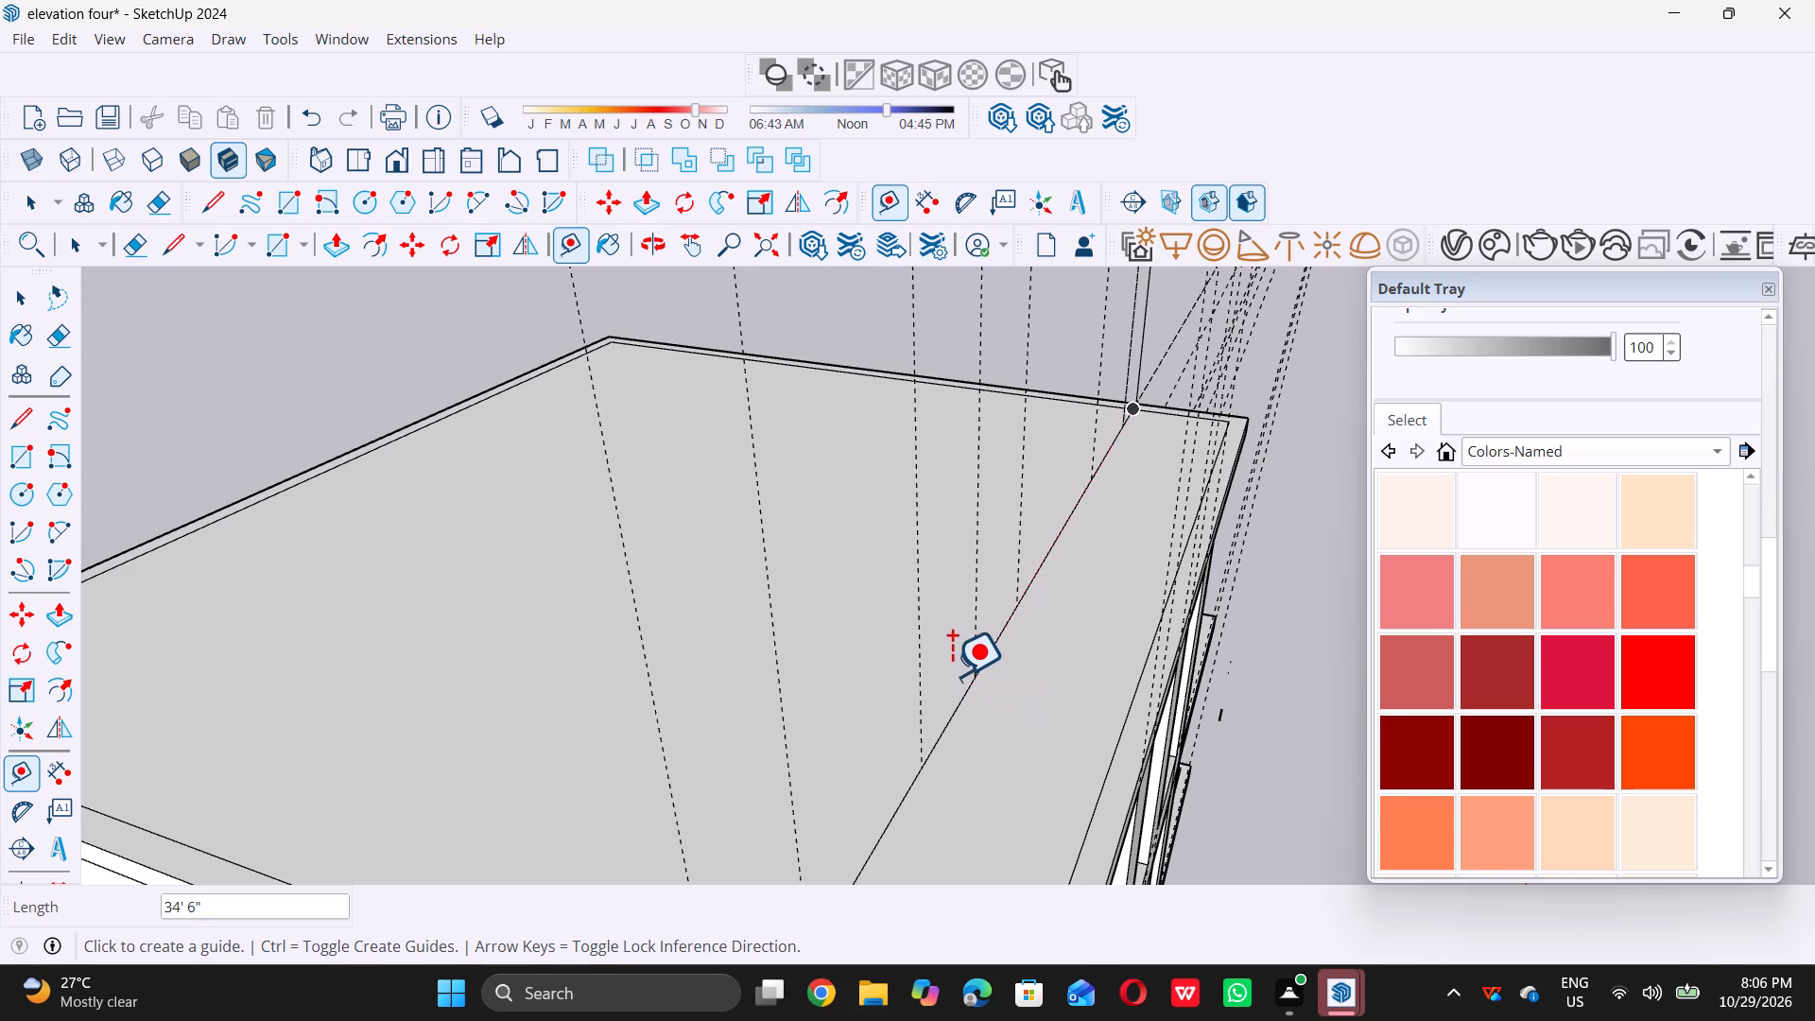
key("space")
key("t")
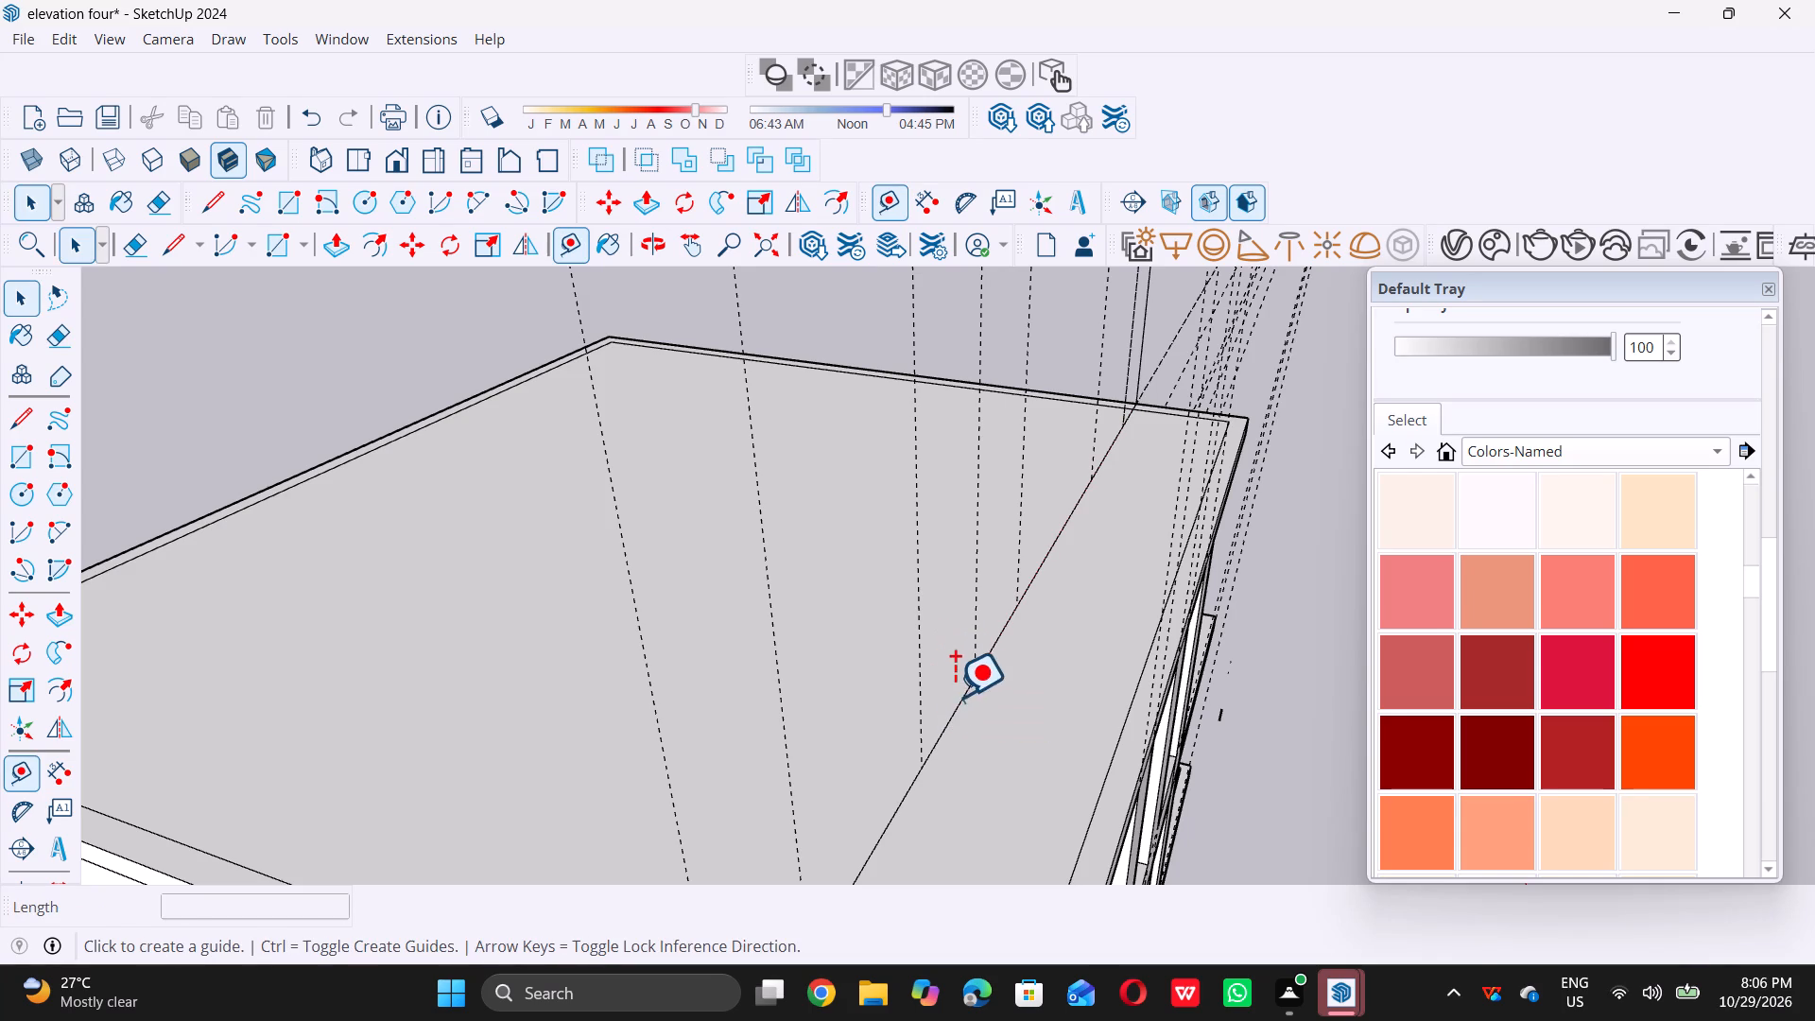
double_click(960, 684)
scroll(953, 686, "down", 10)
Place a guide parallel to the line across the roof slab's top face, offset 9" away from the front edge.
middle_click_drag(930, 727, 988, 756)
scroll(1000, 709, "up", 6)
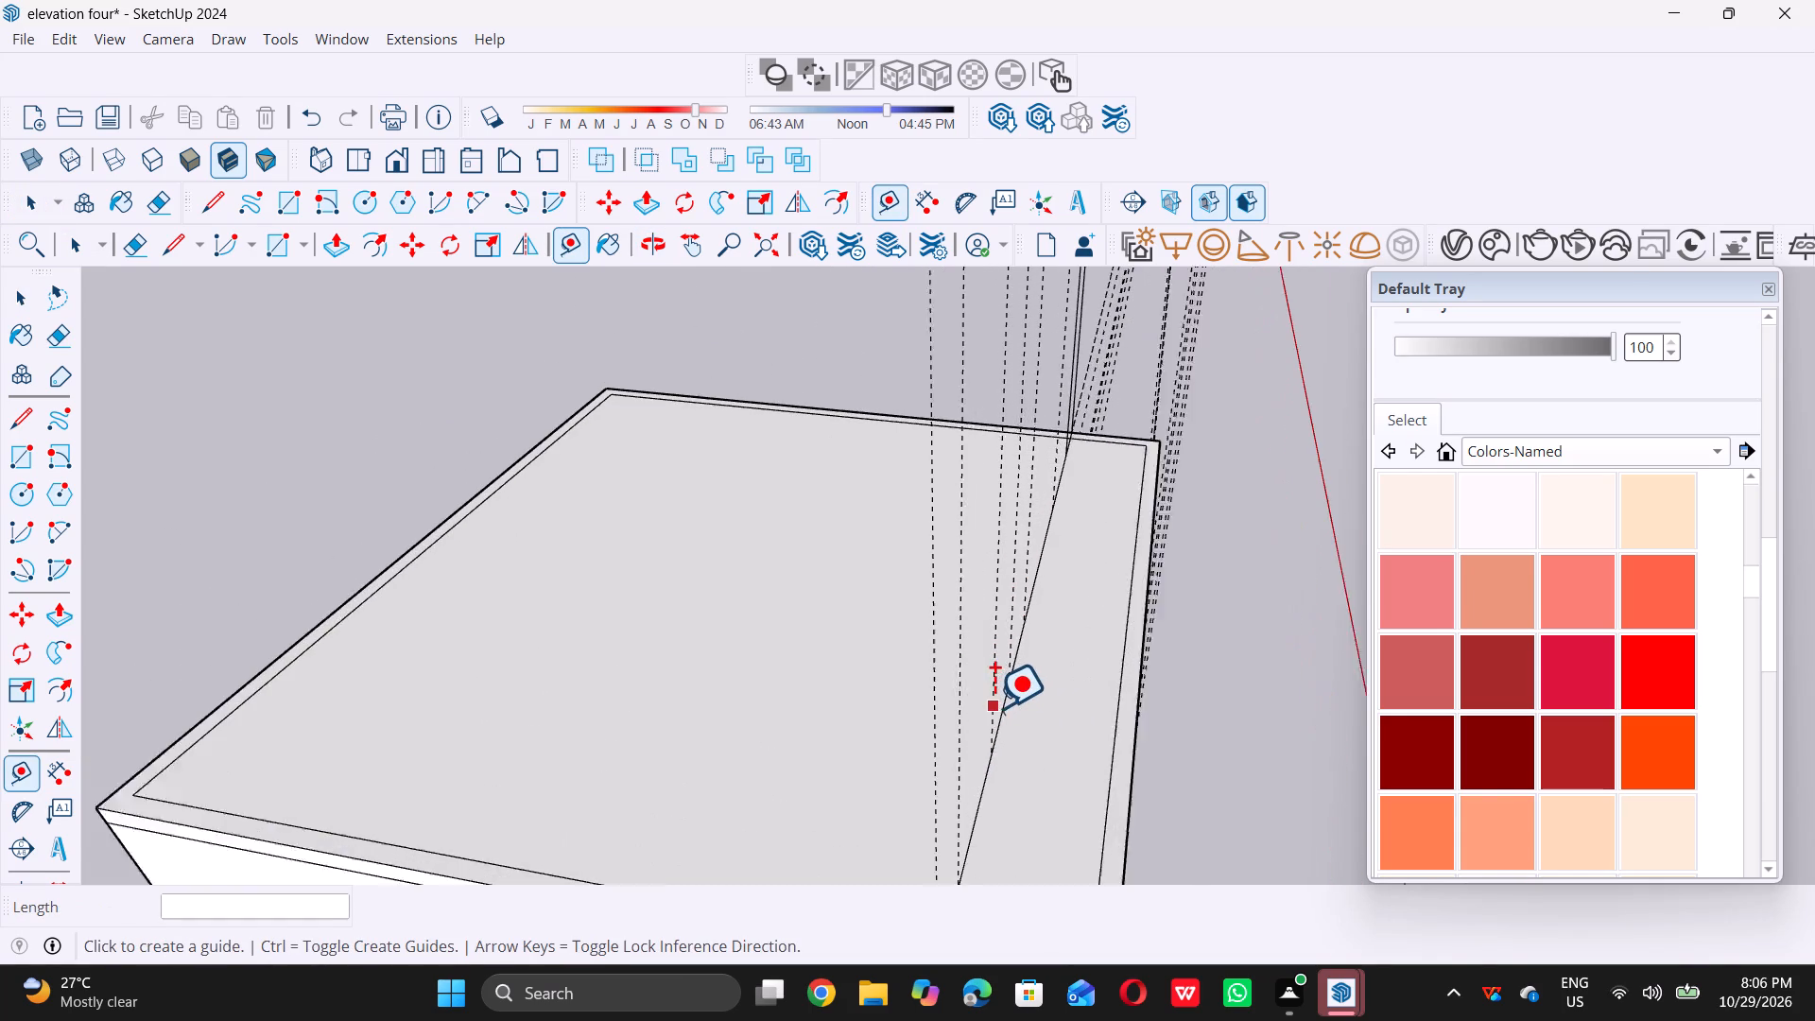
scroll(994, 707, "up", 1)
key("space")
key("t")
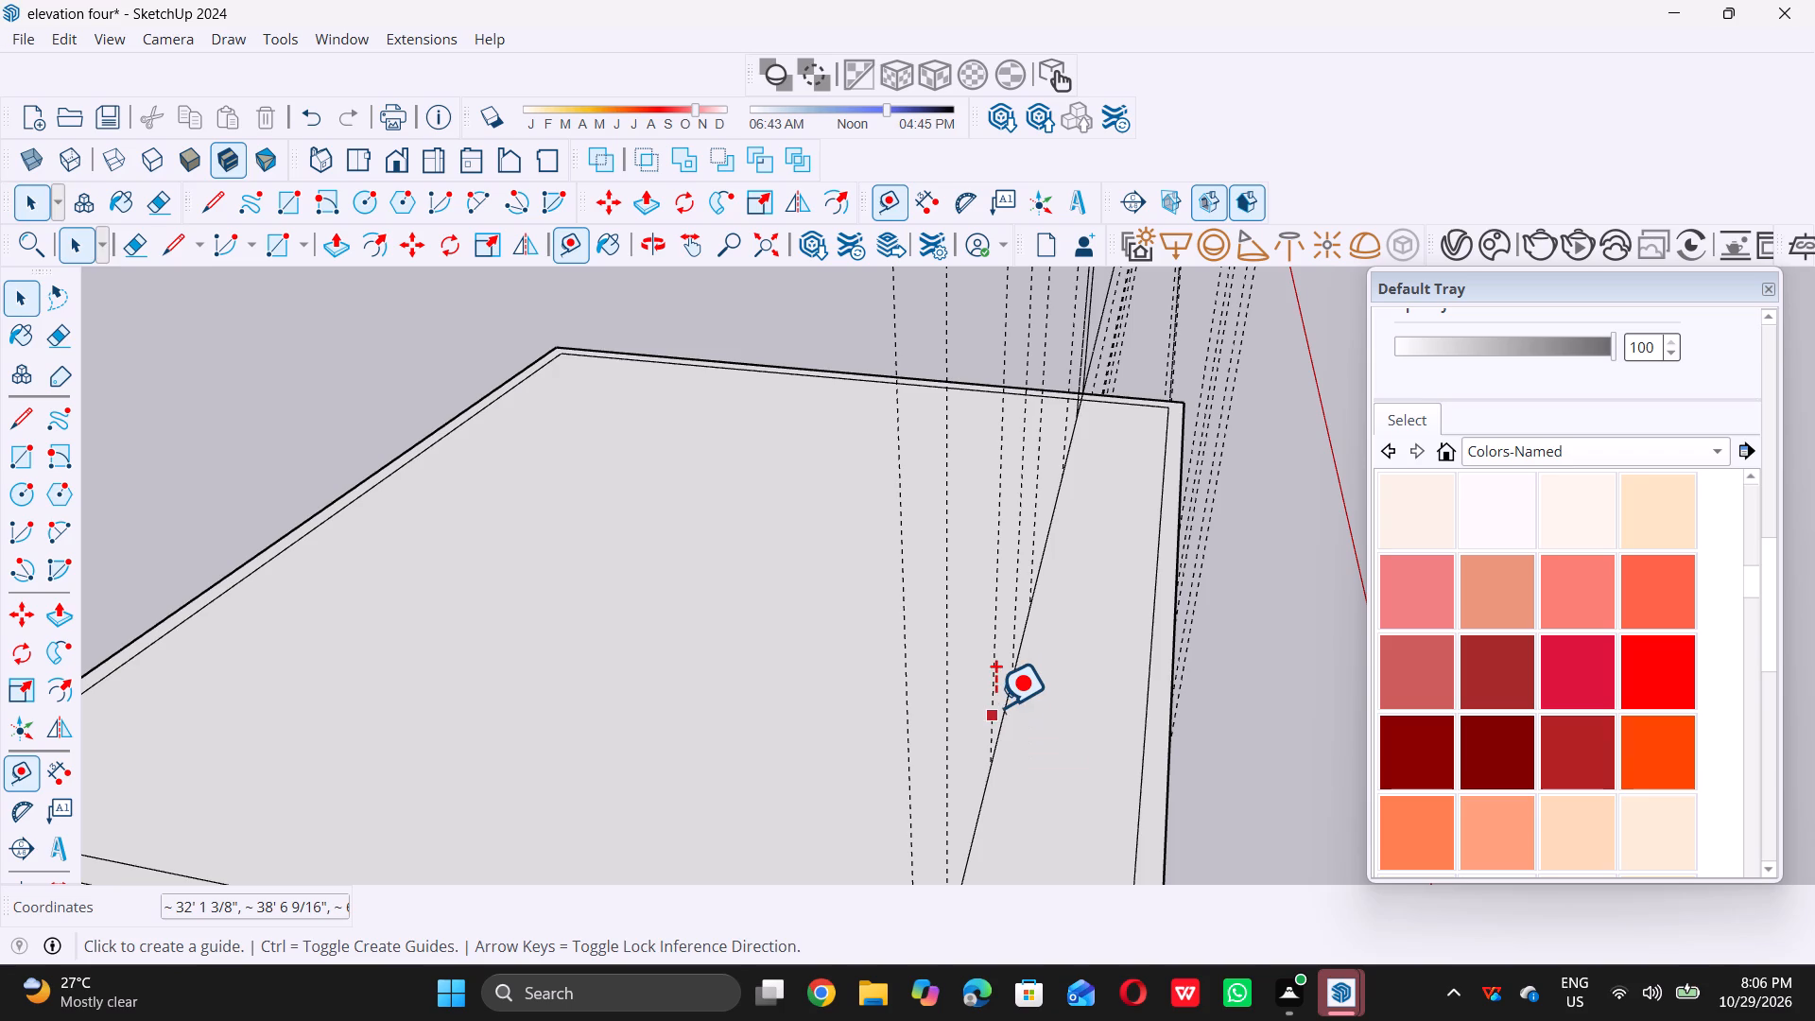
triple_click(1001, 718)
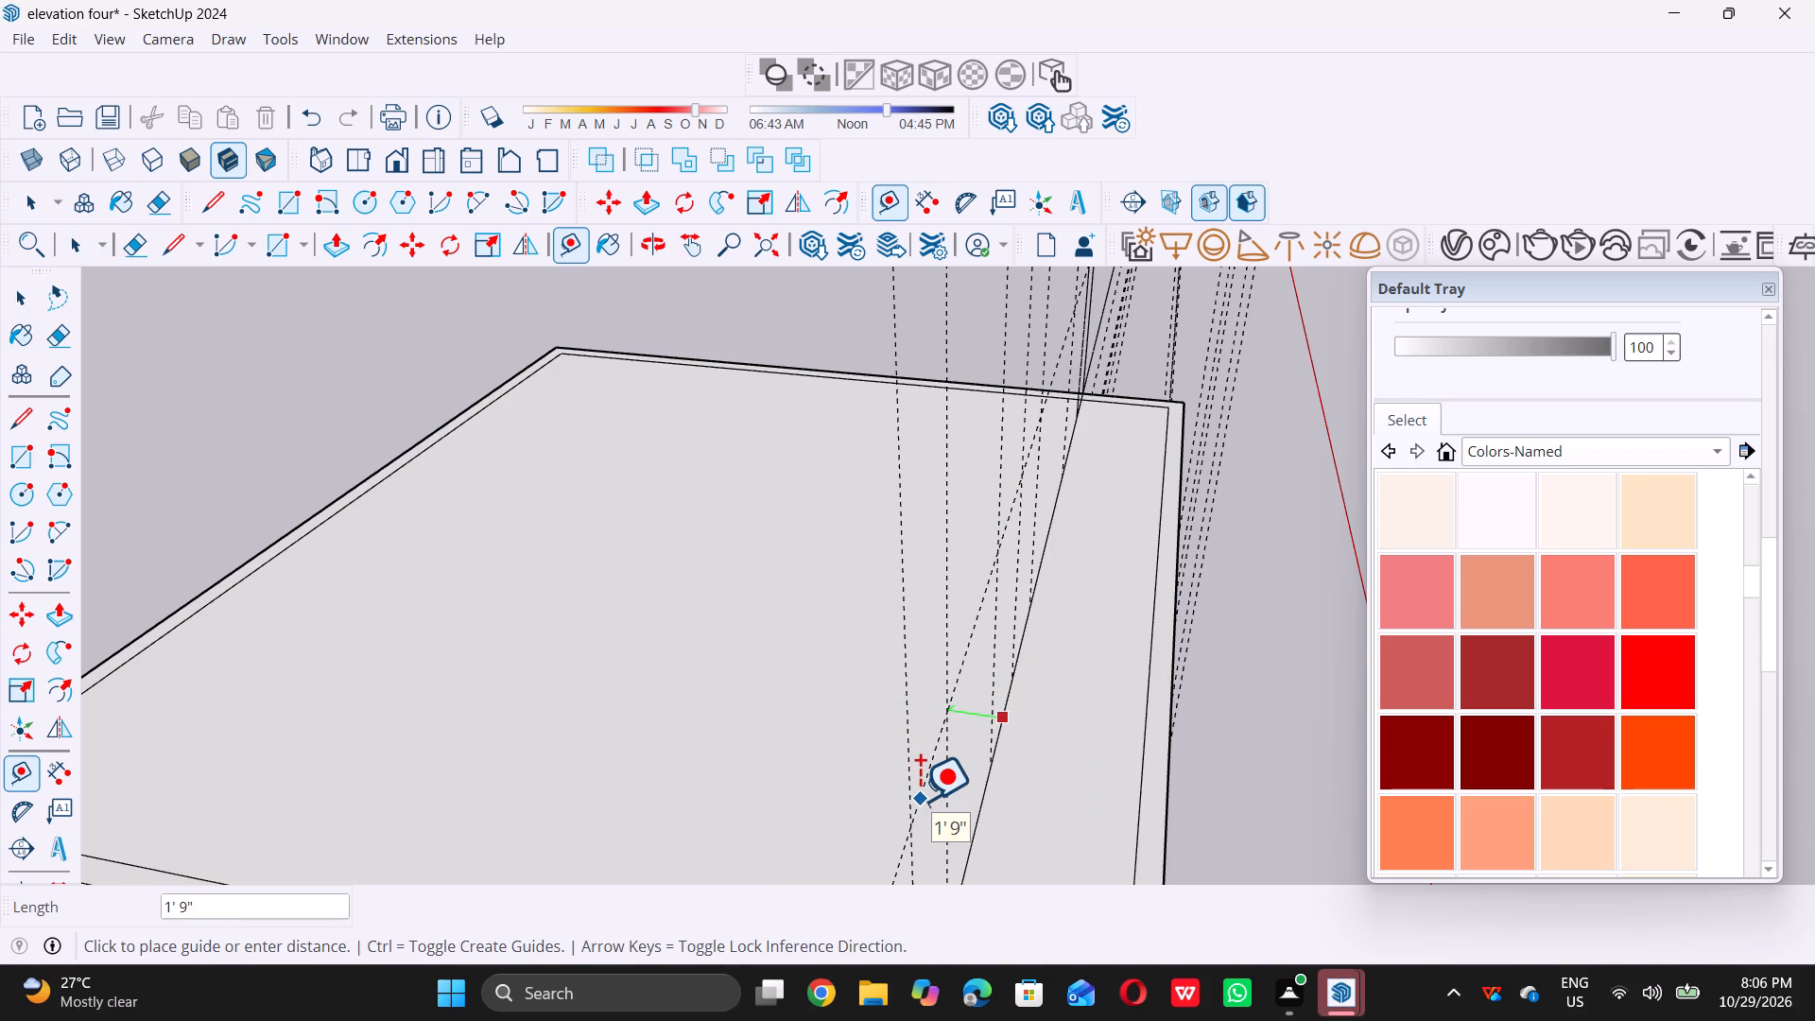
key("9")
key("shift+quotedbl")
key("Return")
key("space")
Draw a narrow rectangle about 35' 3" long between the line and its 9" guide across the roof slab's top face.
scroll(920, 800, "down", 4)
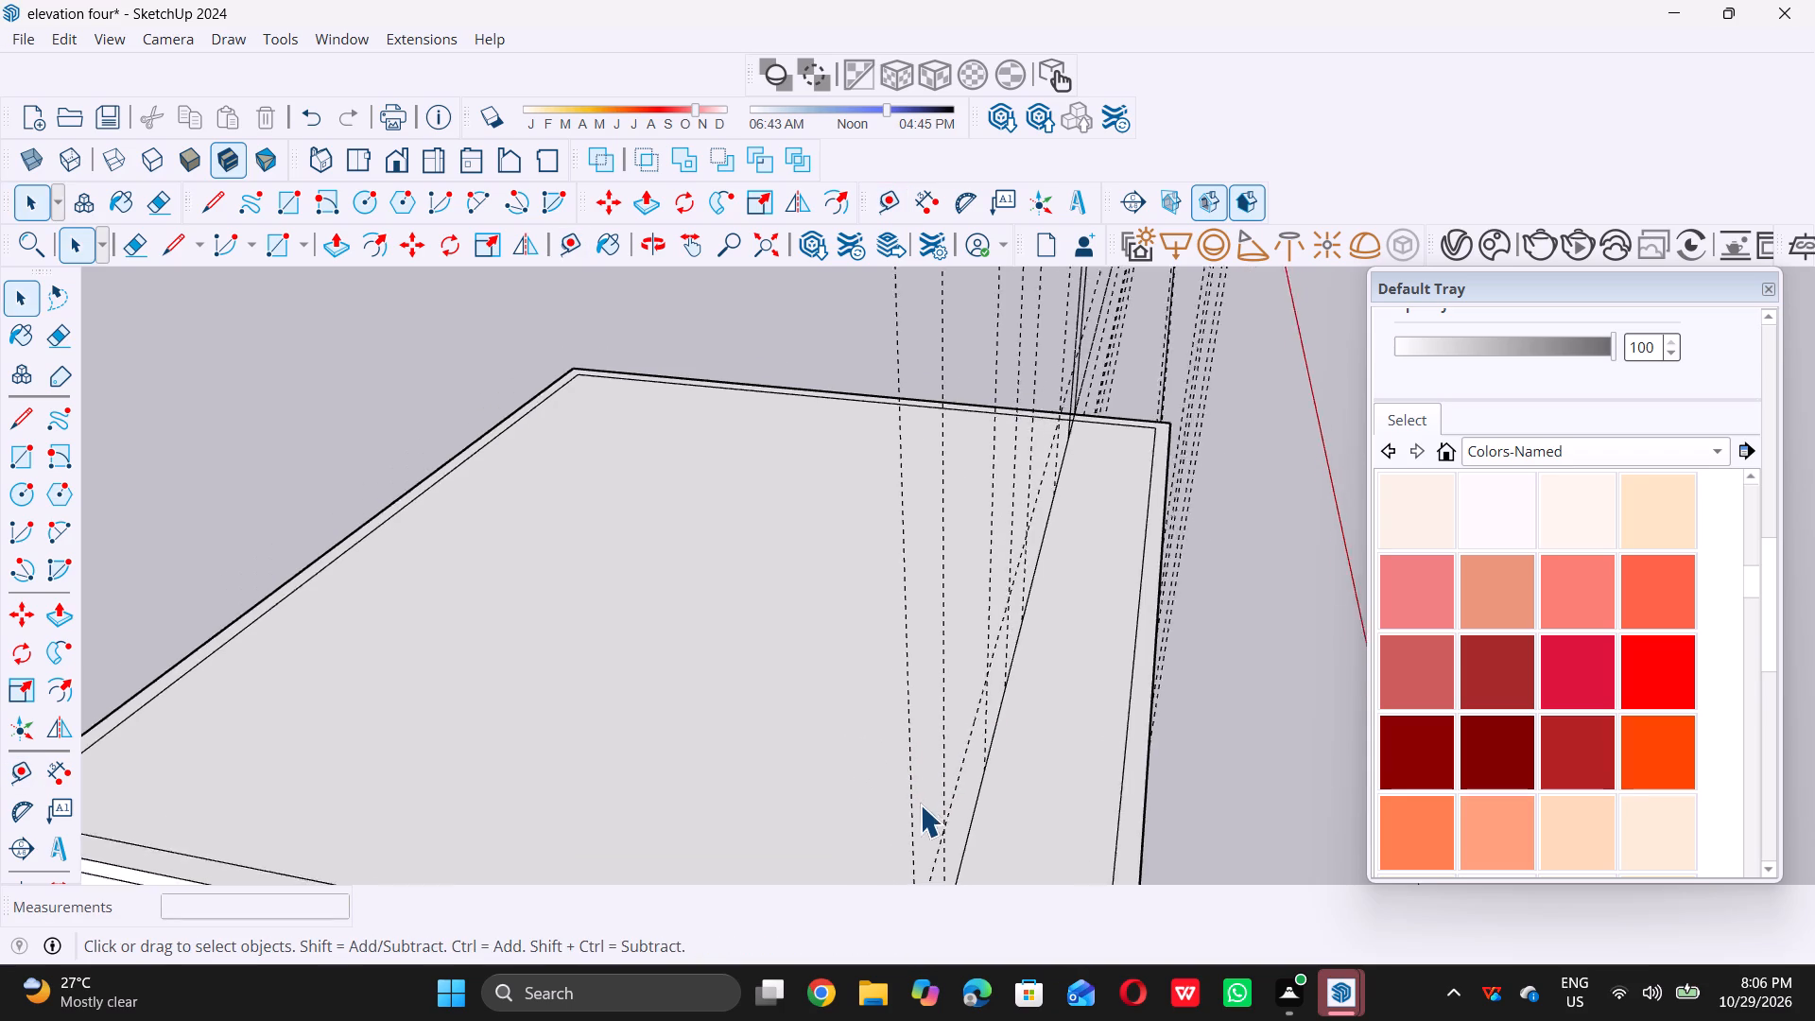
scroll(920, 805, "down", 2)
scroll(836, 677, "down", 4)
middle_click_drag(839, 716, 938, 741)
scroll(936, 580, "up", 10)
key("r")
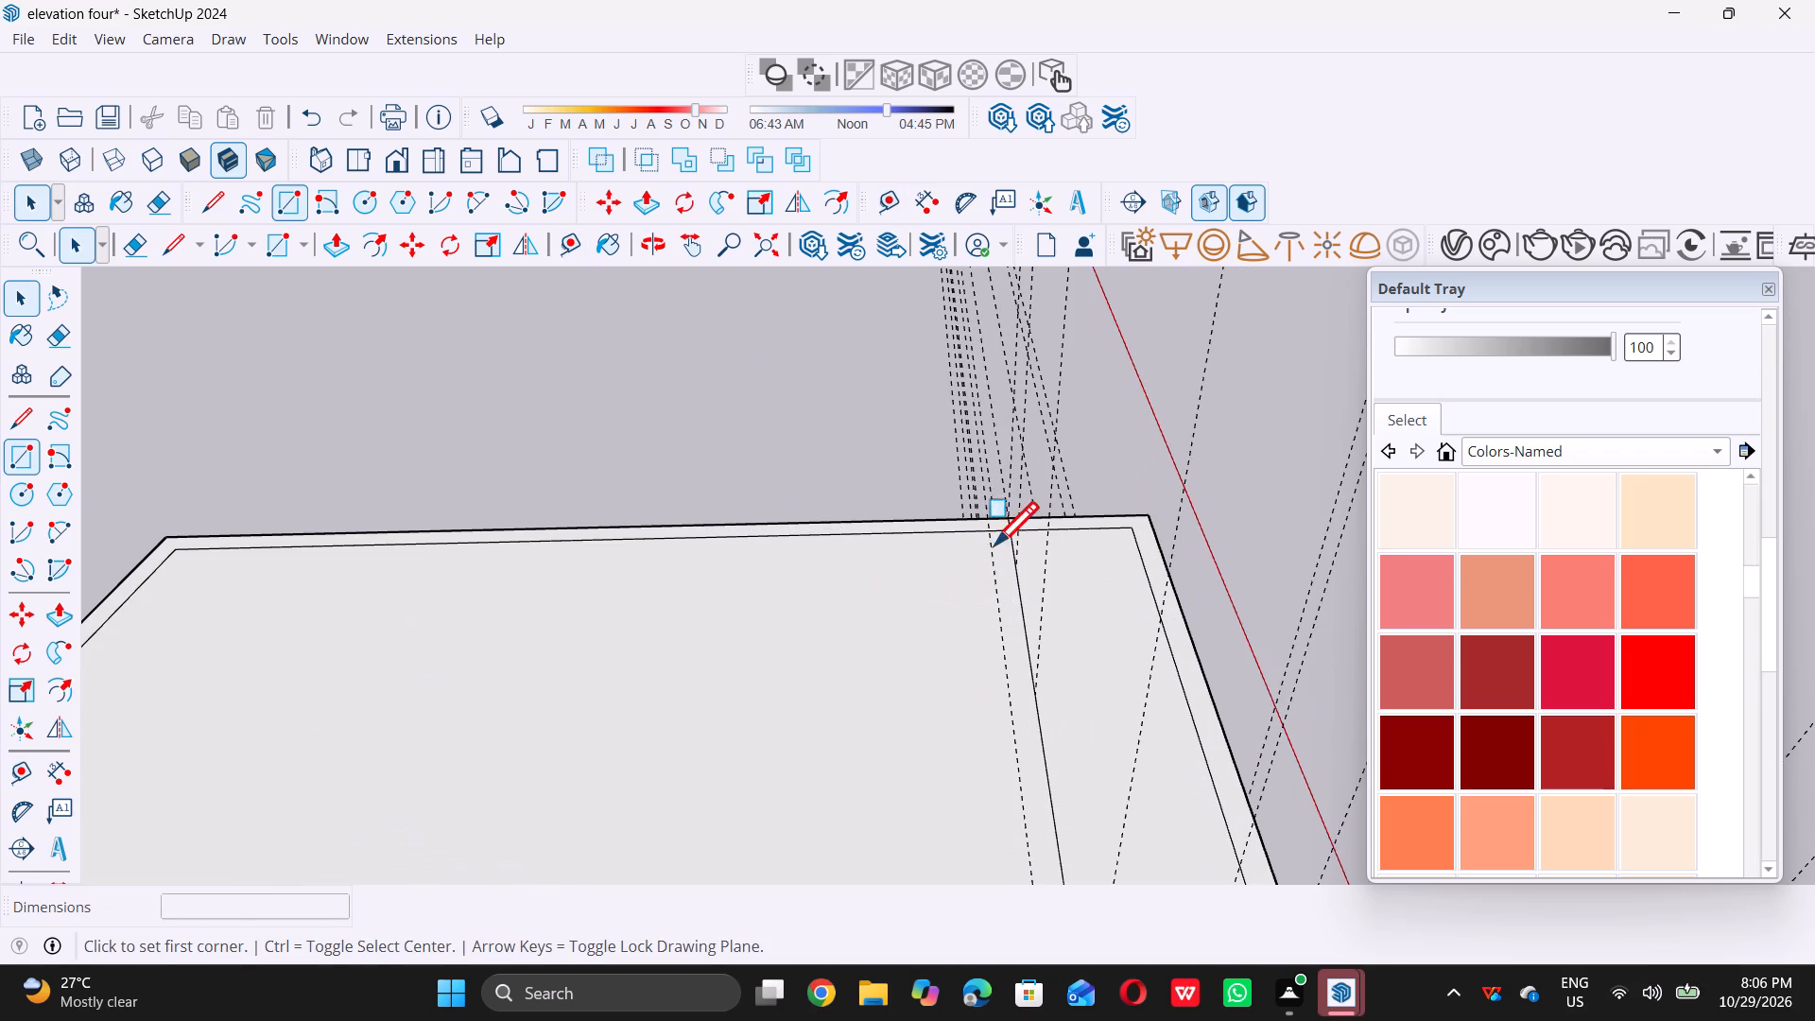
scroll(1004, 524, "up", 4)
double_click(1011, 529)
scroll(1011, 529, "down", 4)
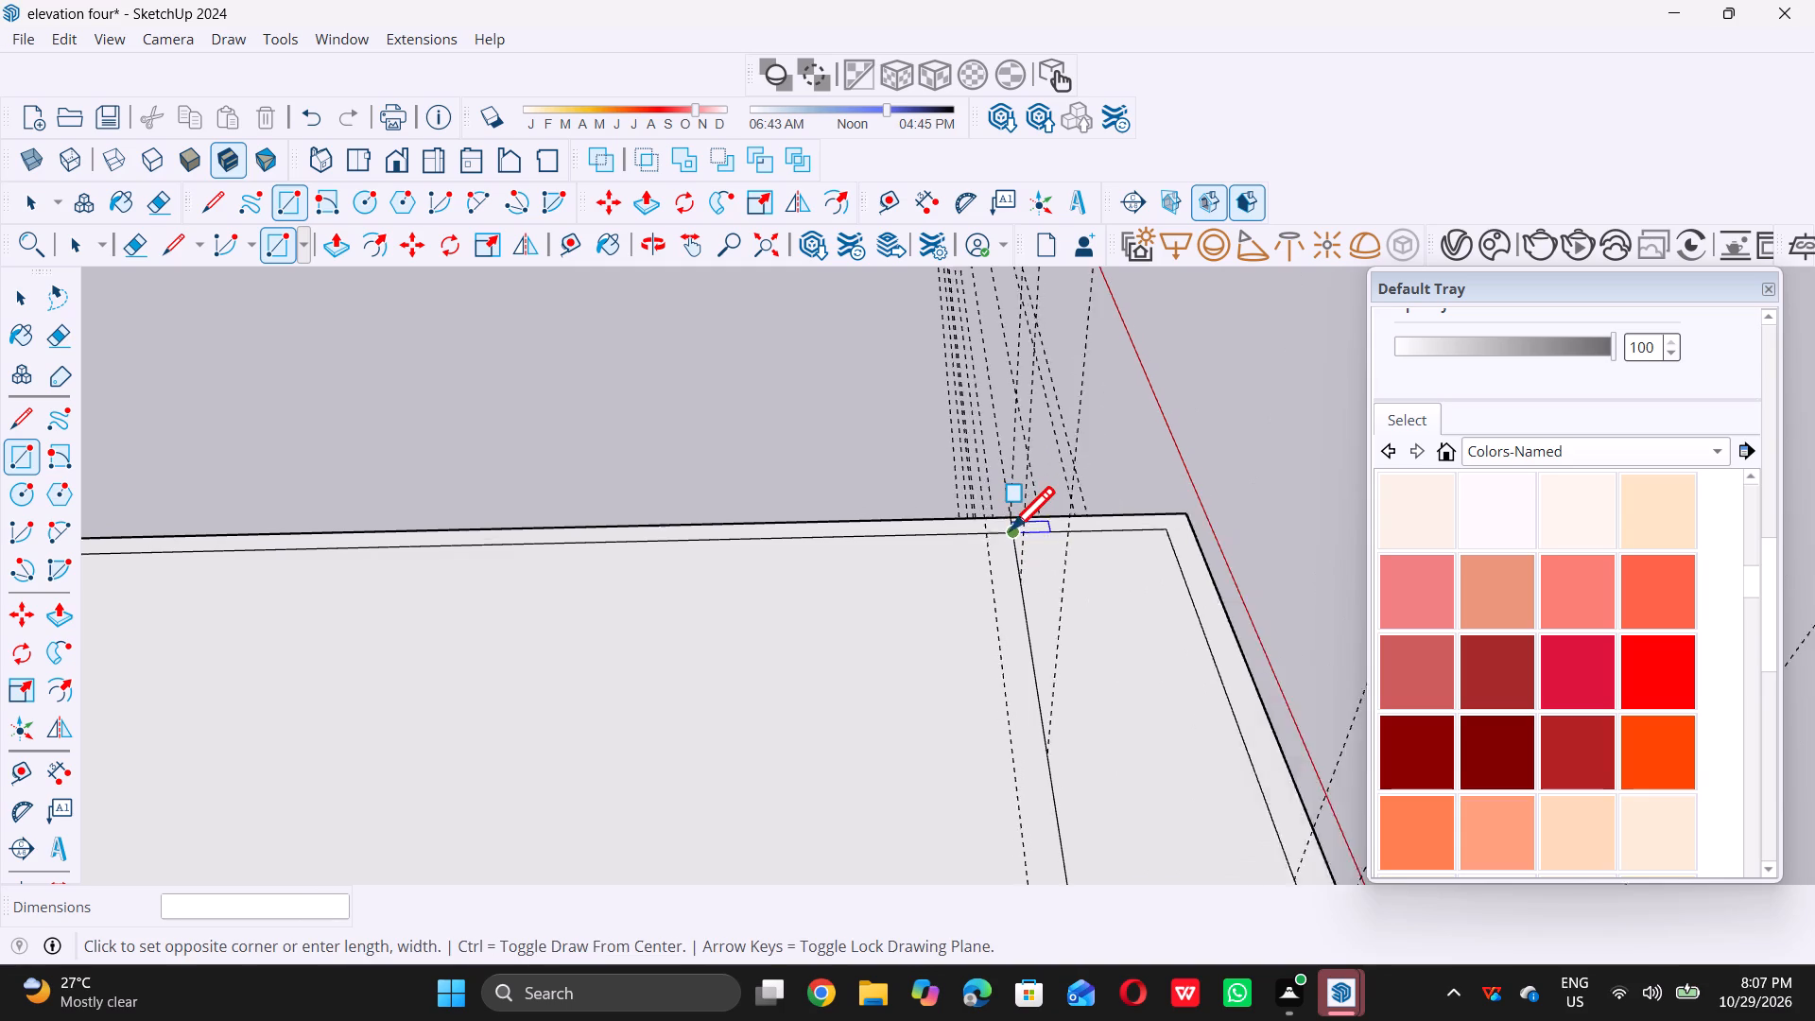
scroll(1011, 529, "down", 10)
scroll(1038, 769, "down", 10)
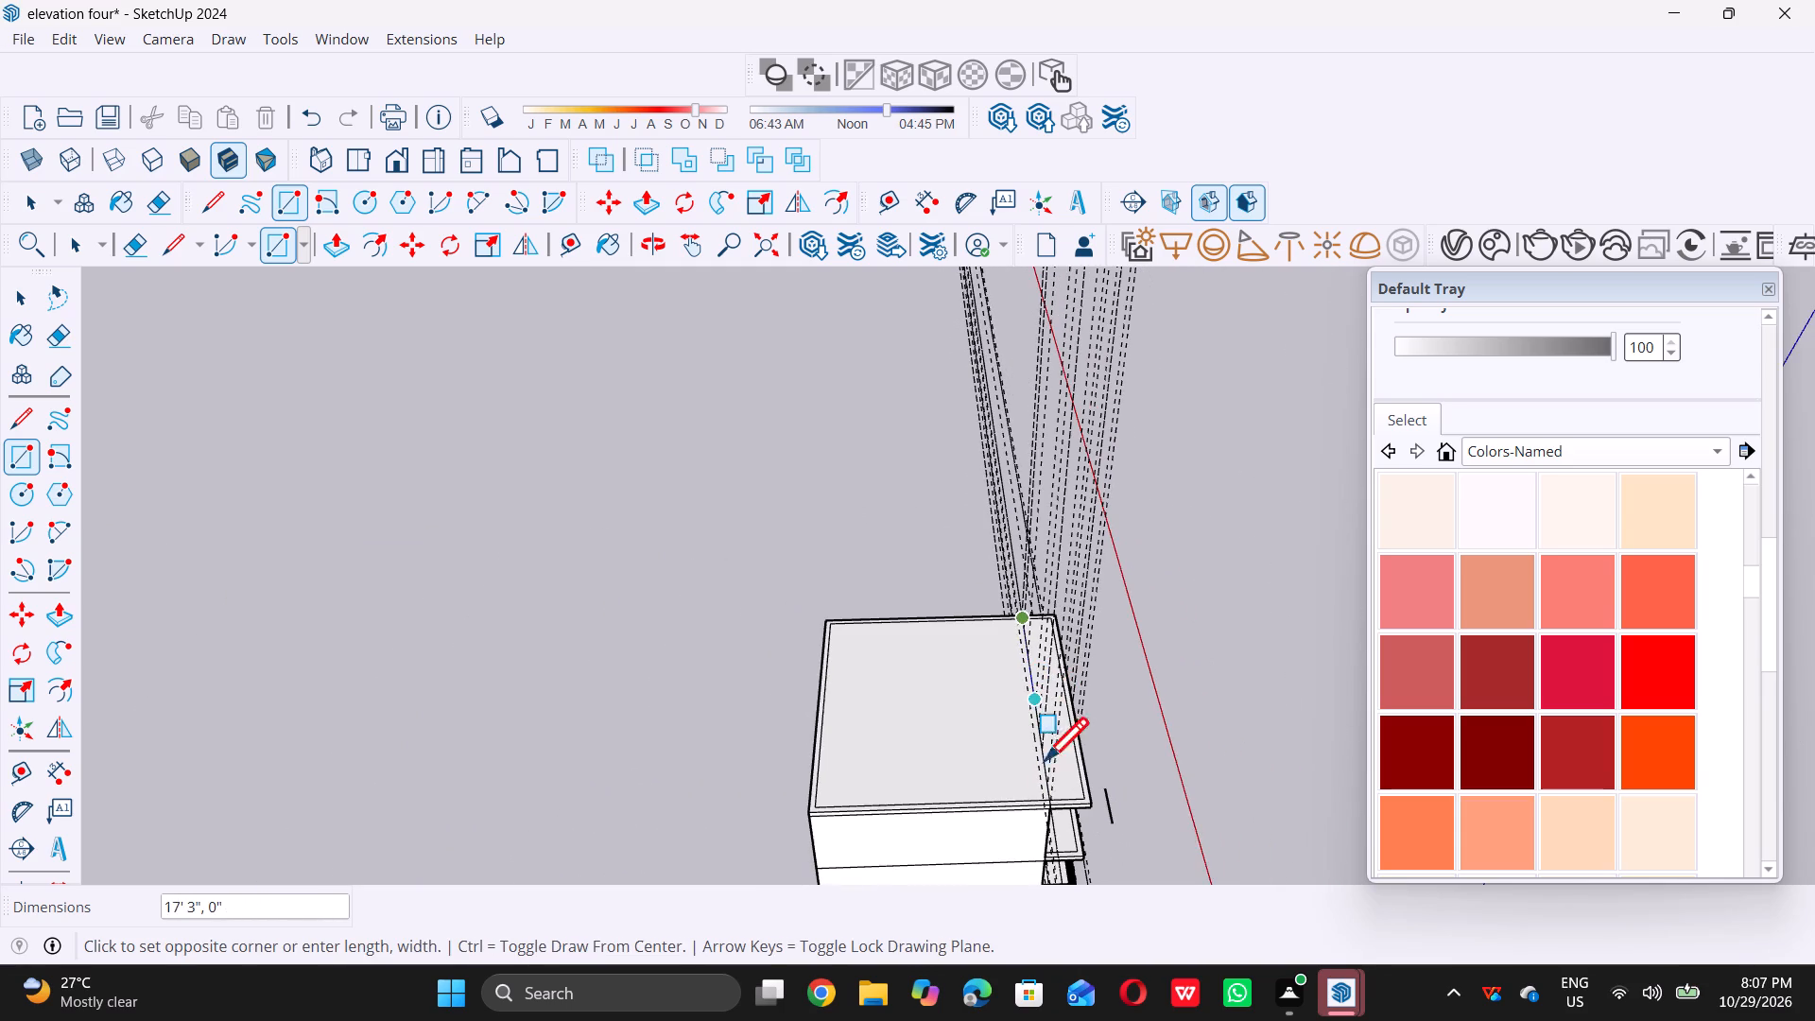
scroll(1049, 787, "up", 17)
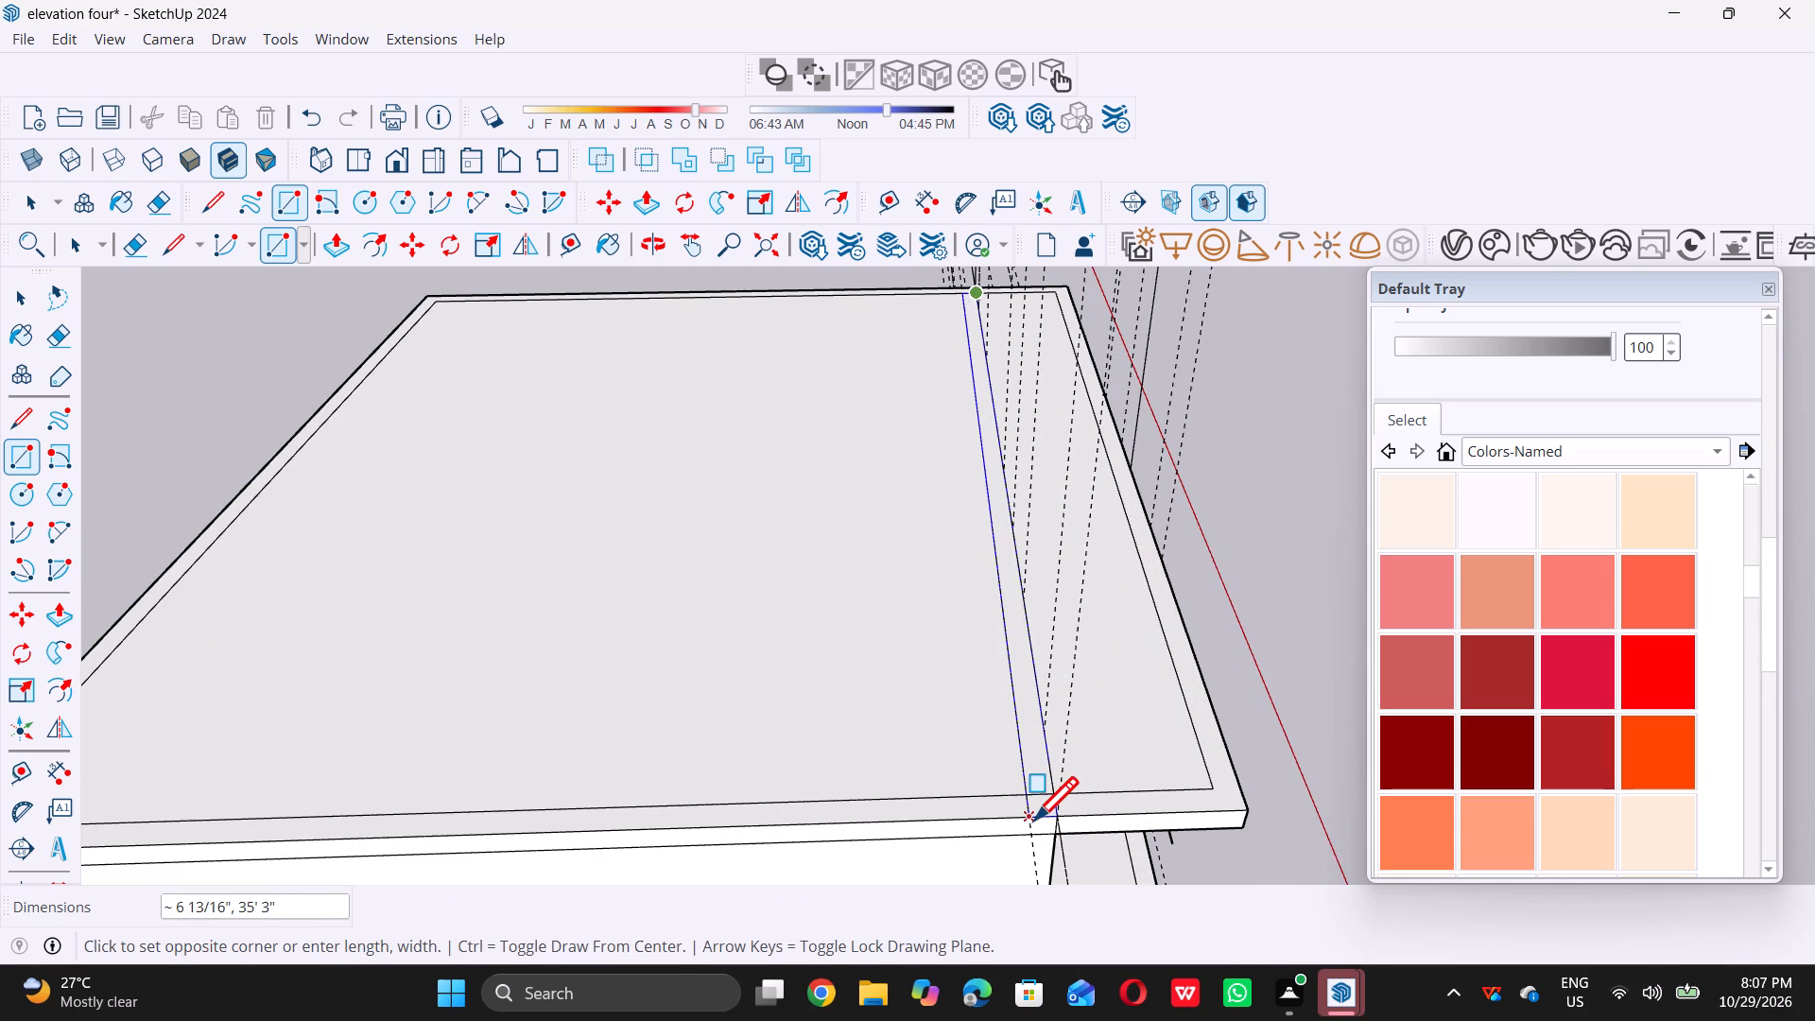
left_click(1032, 821)
key("space")
Erase the rim's inner line across the strip and the strip's rear line across the rim at the slab's near side edge.
scroll(1032, 821, "down", 2)
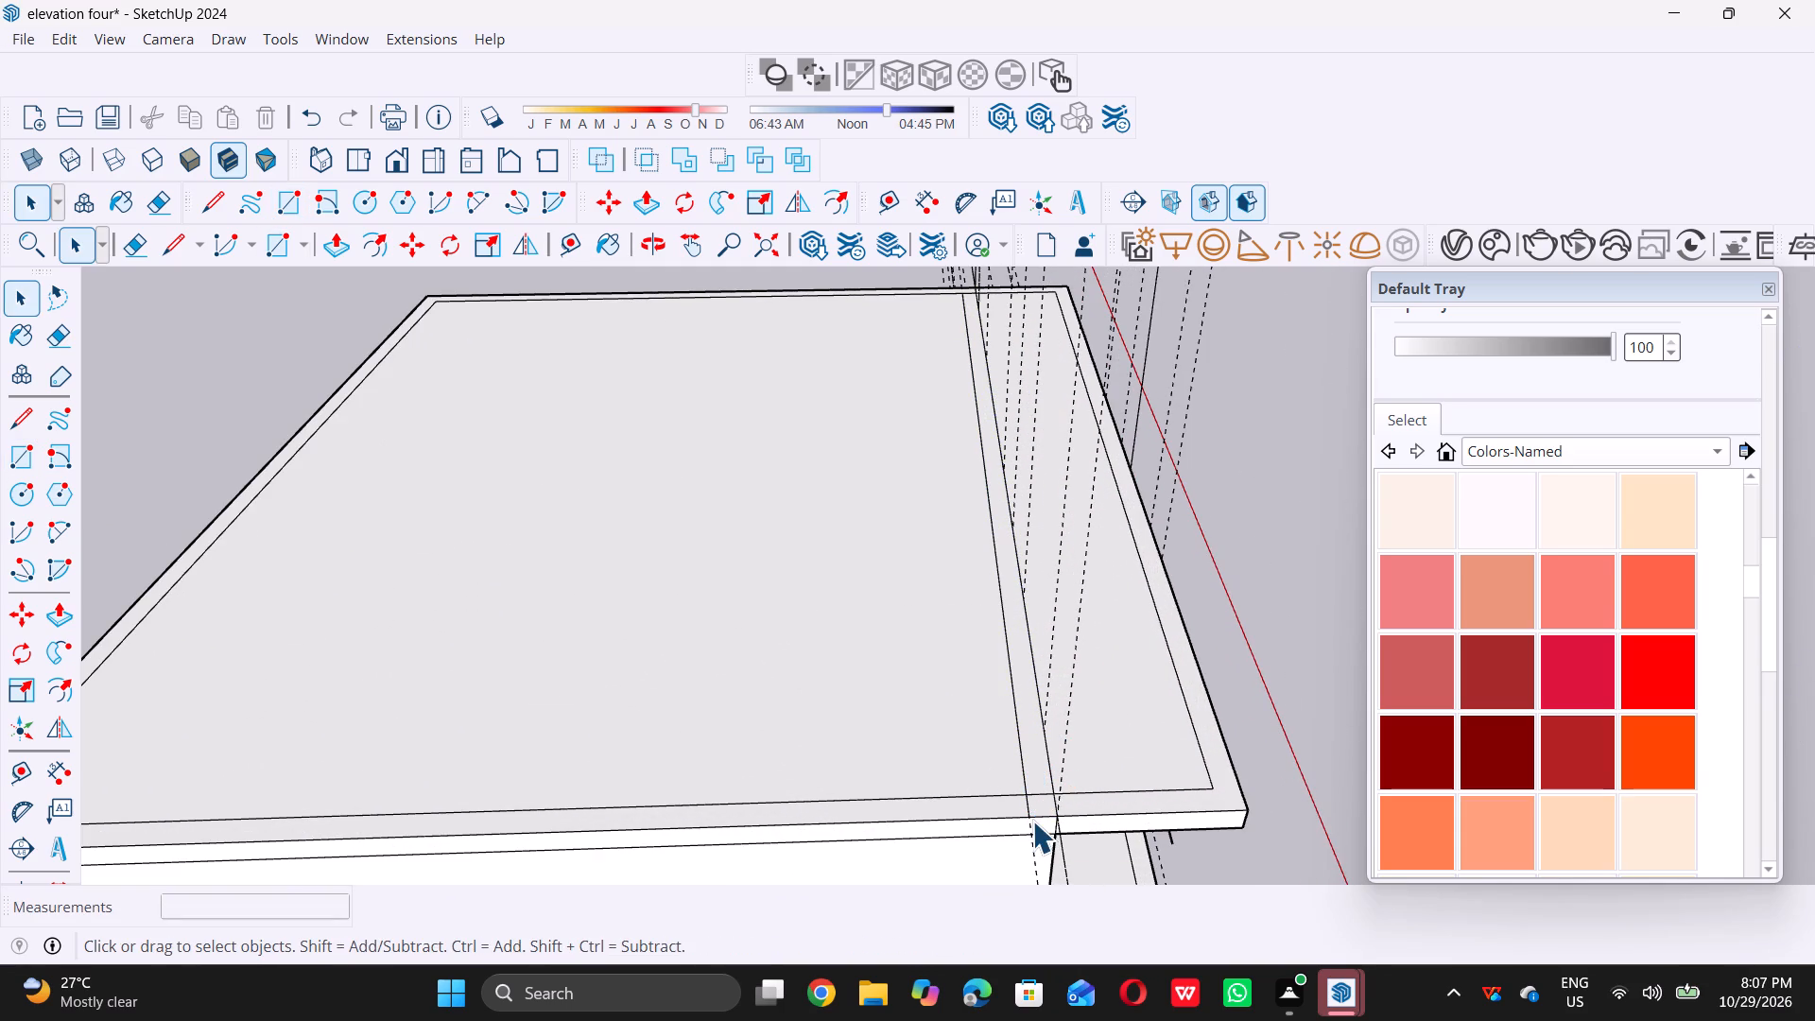
scroll(1032, 821, "down", 4)
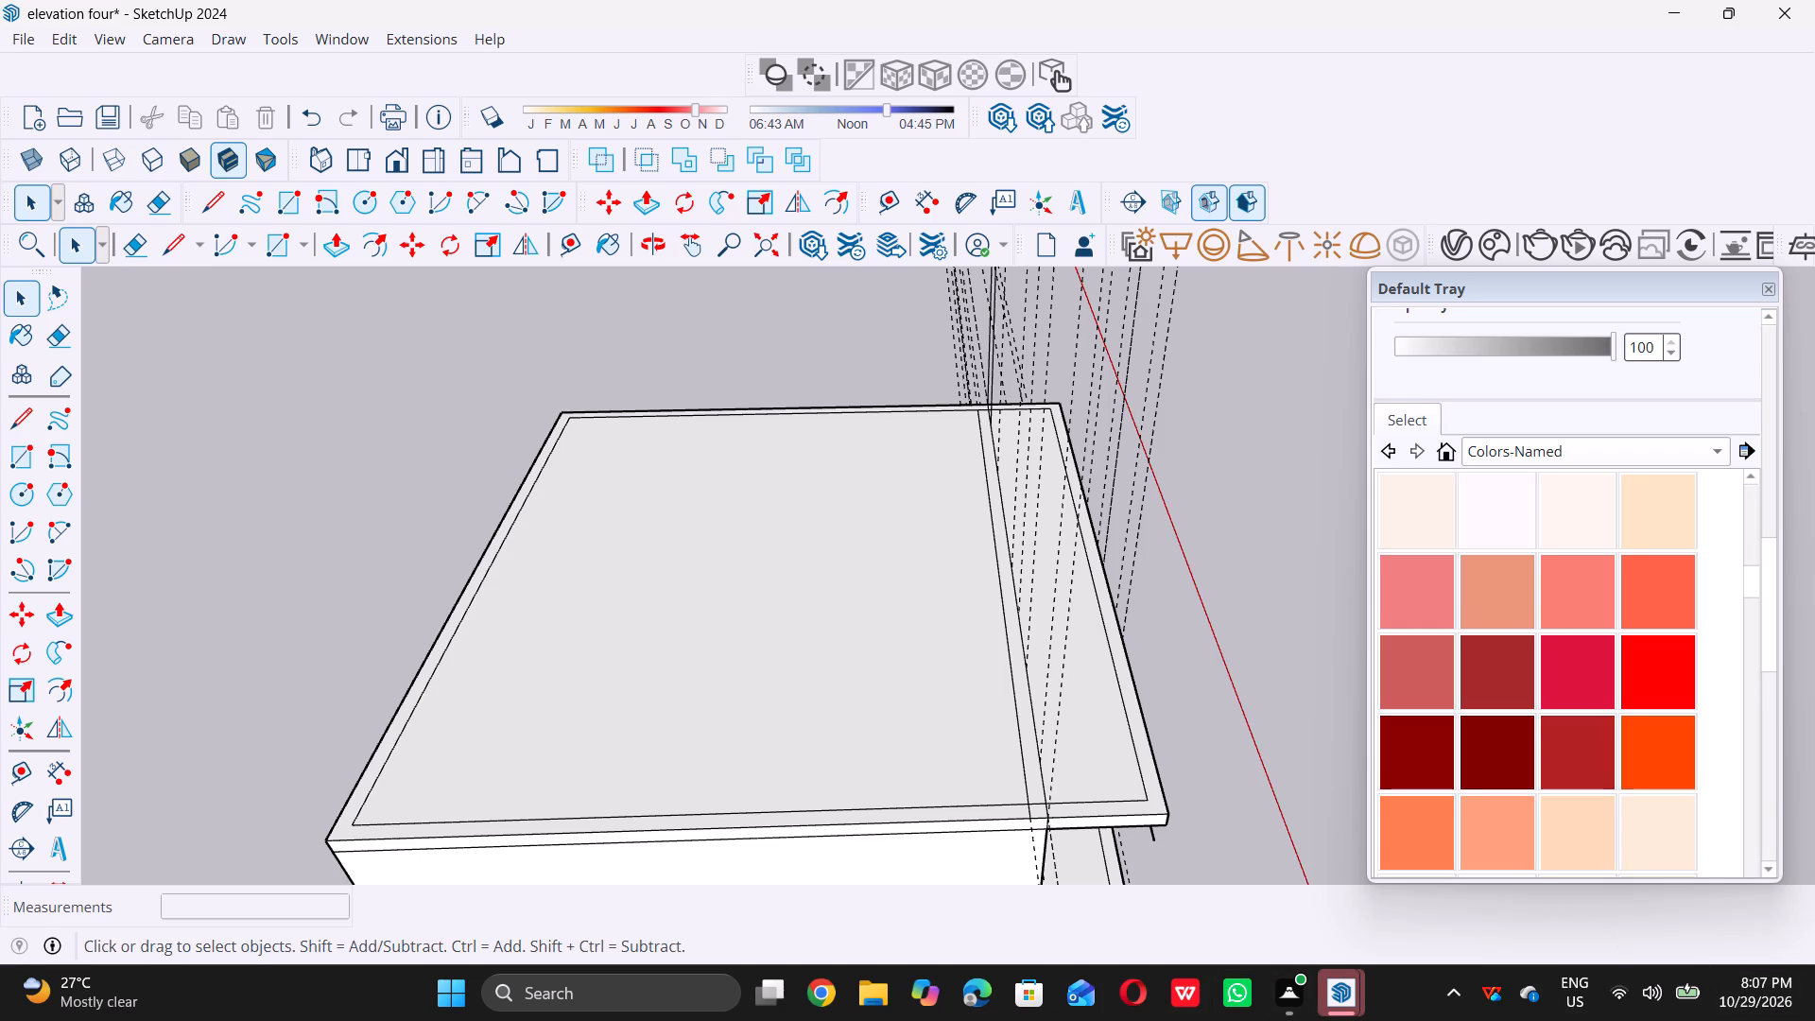
scroll(858, 511, "down", 6)
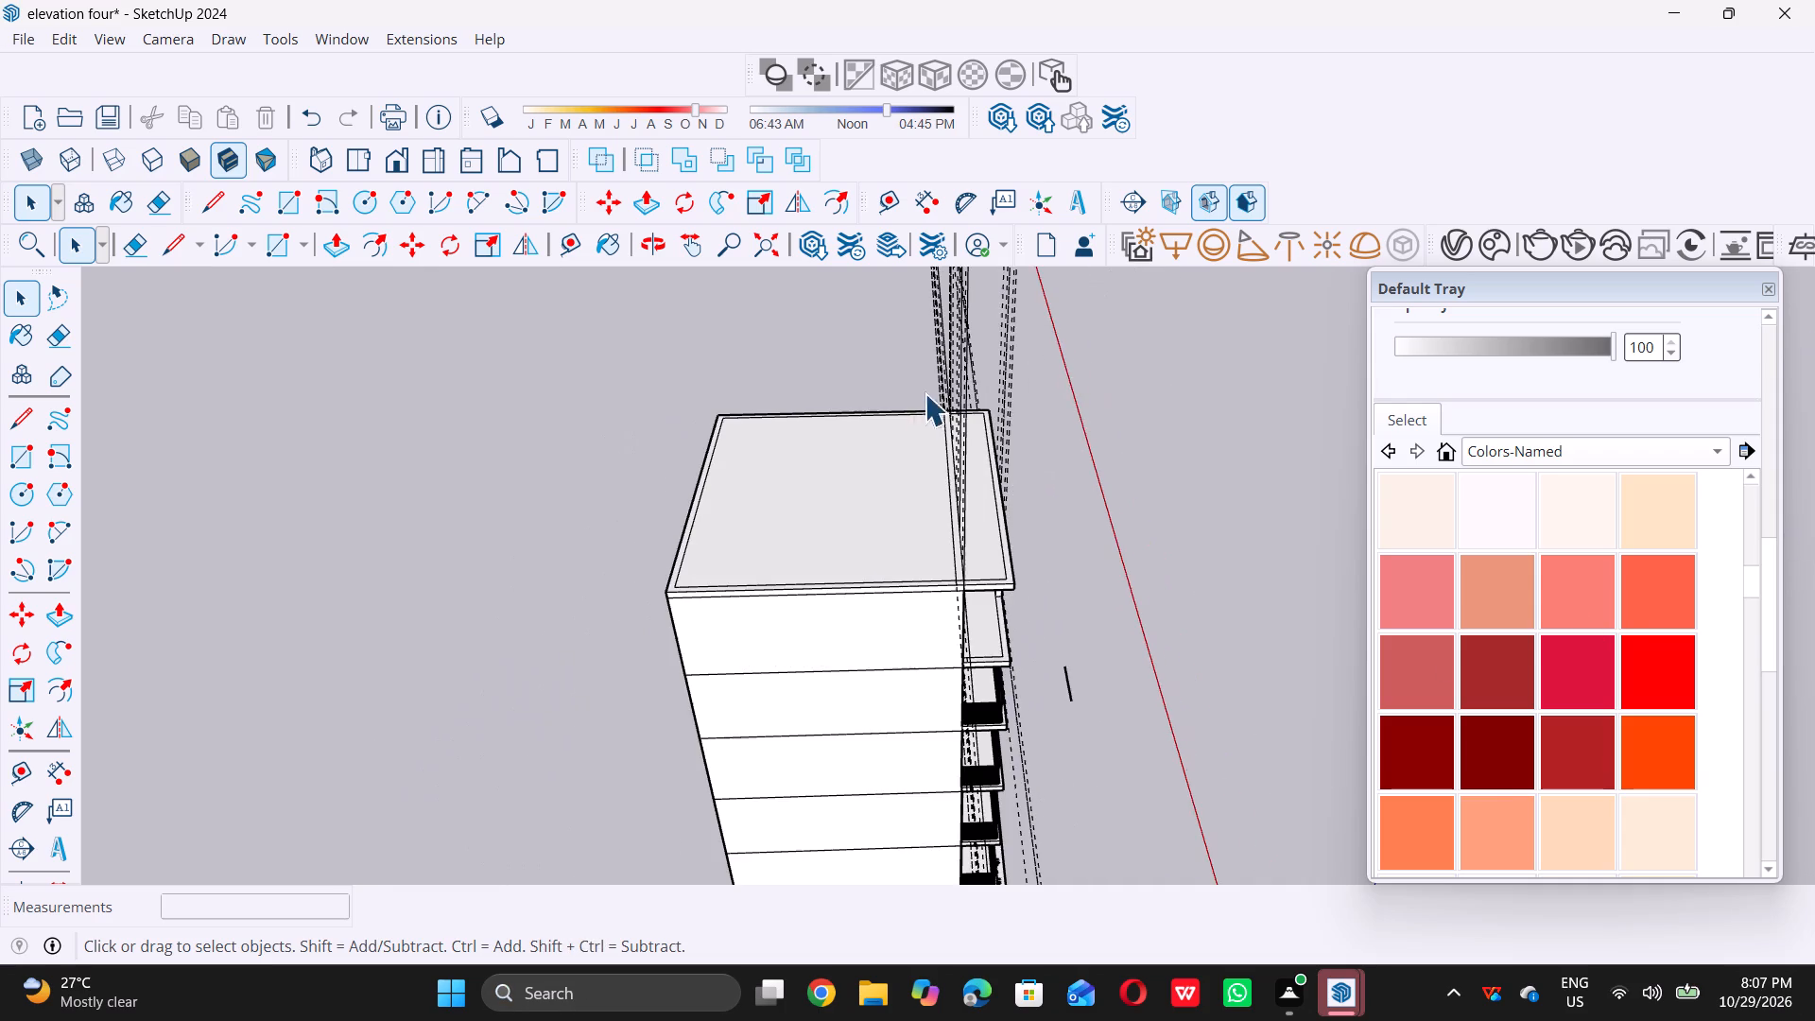
middle_click_drag(892, 470, 965, 512)
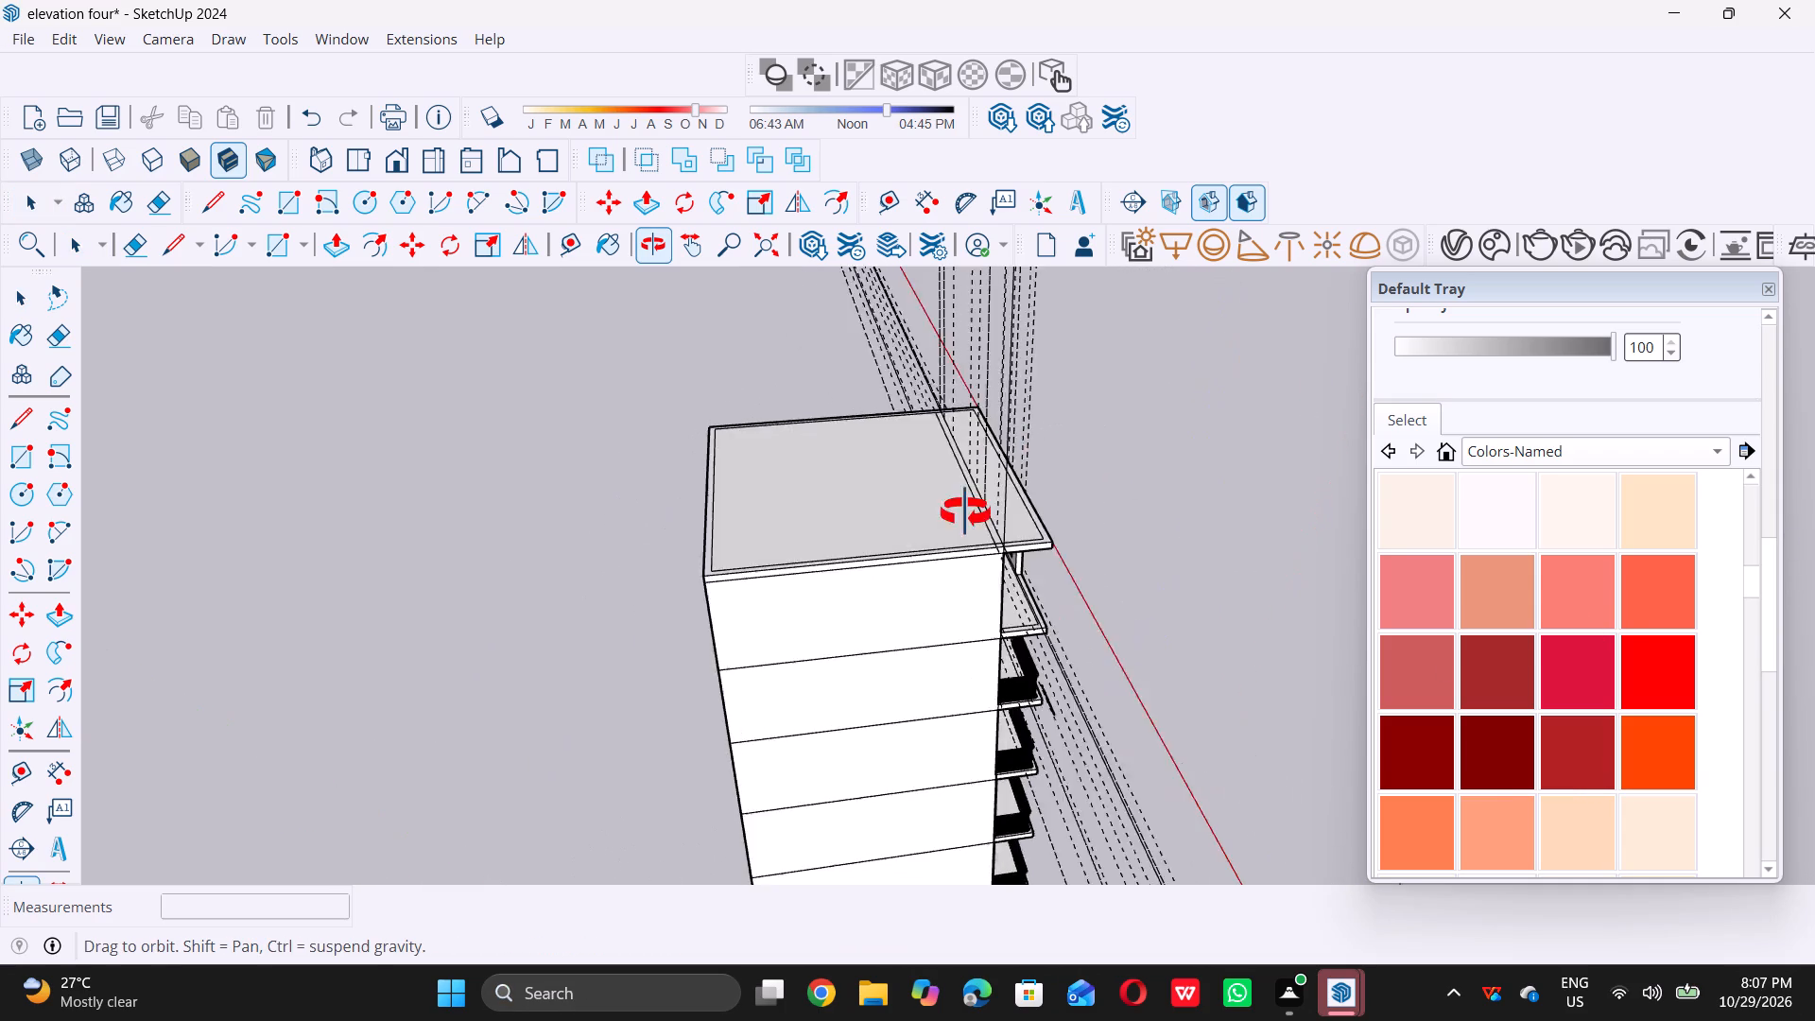
middle_click_drag(965, 512, 887, 578)
scroll(950, 635, "up", 8)
middle_click_drag(900, 625, 882, 632)
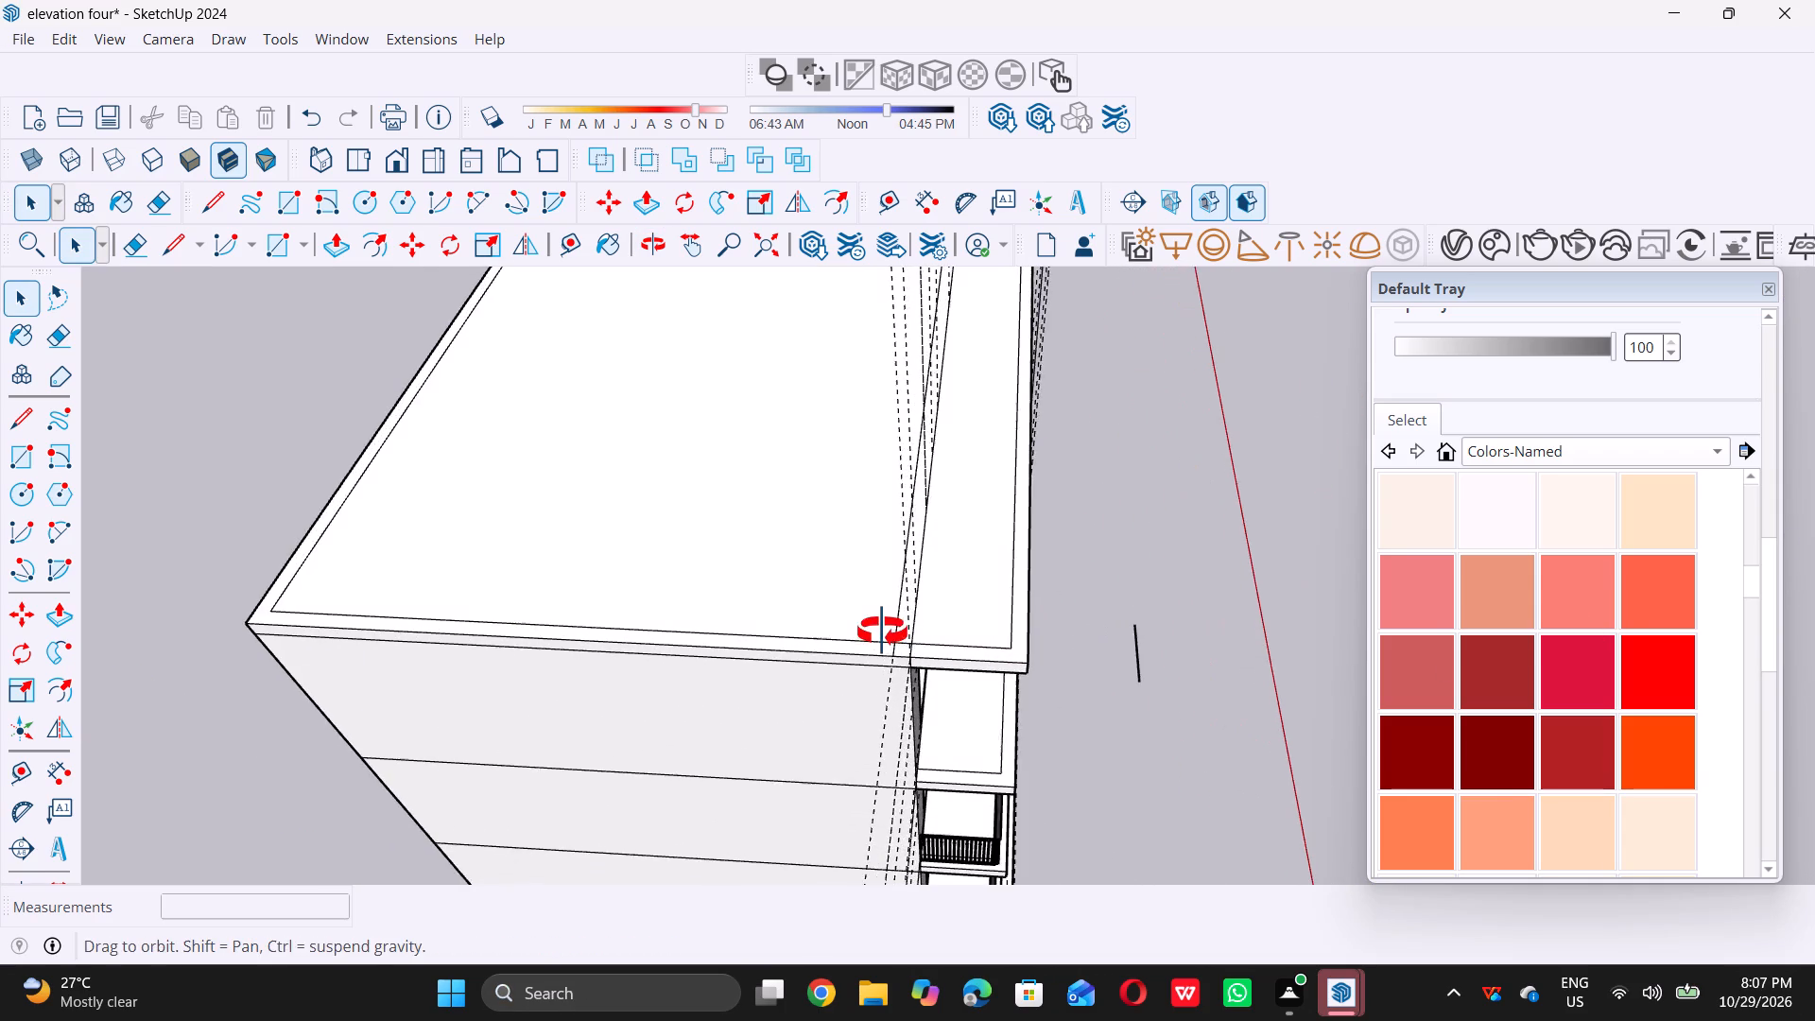
middle_click_drag(882, 632, 805, 622)
scroll(843, 628, "up", 9)
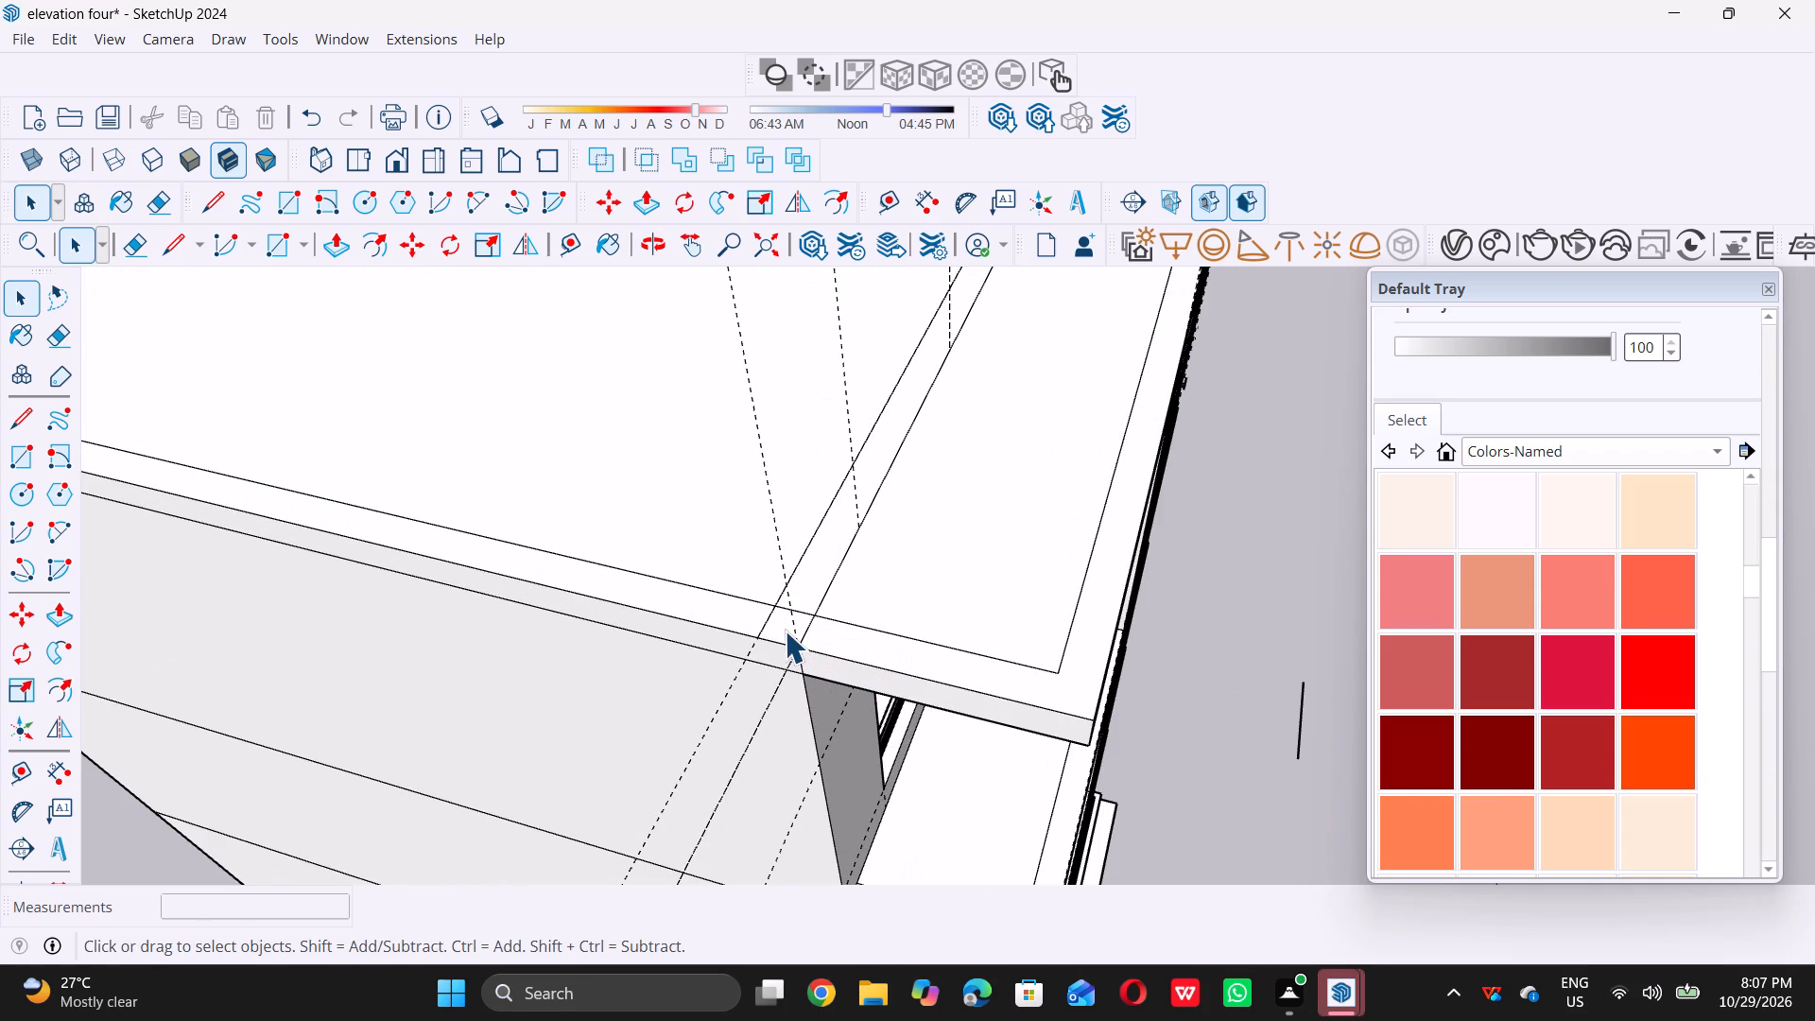
key("e")
scroll(777, 632, "up", 9)
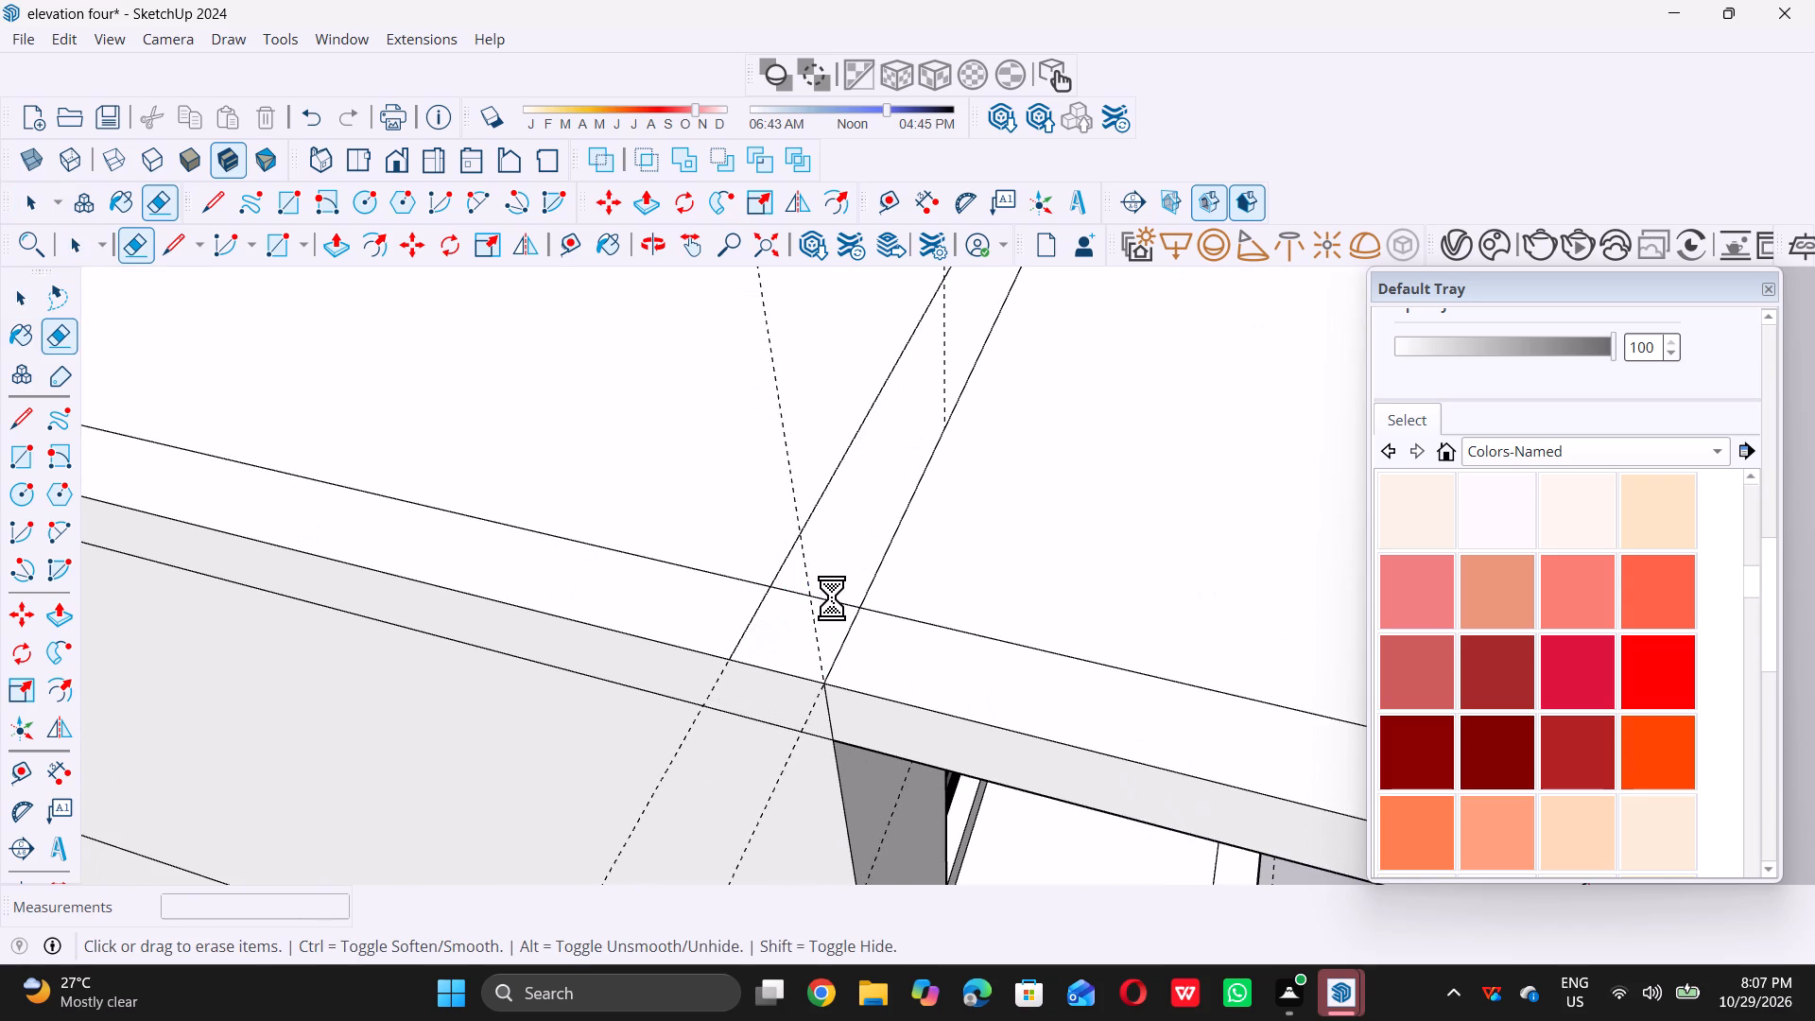
scroll(792, 607, "down", 17)
scroll(837, 607, "up", 6)
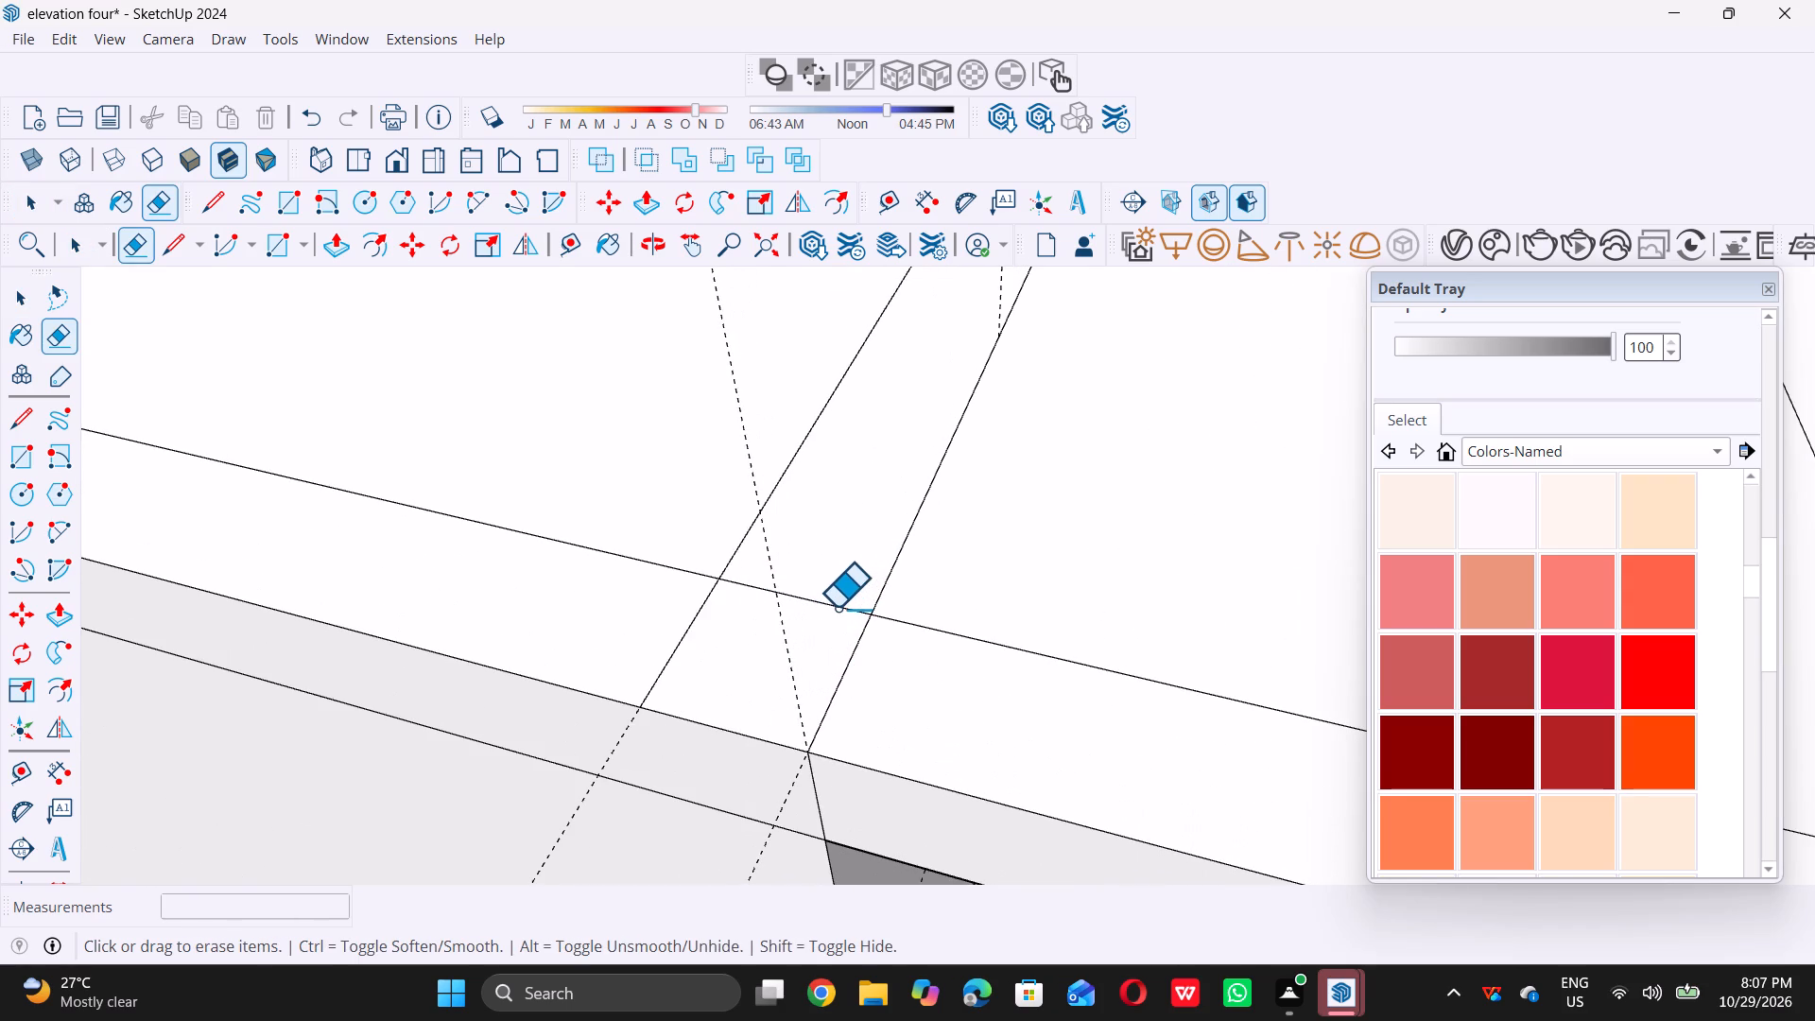
double_click(837, 607)
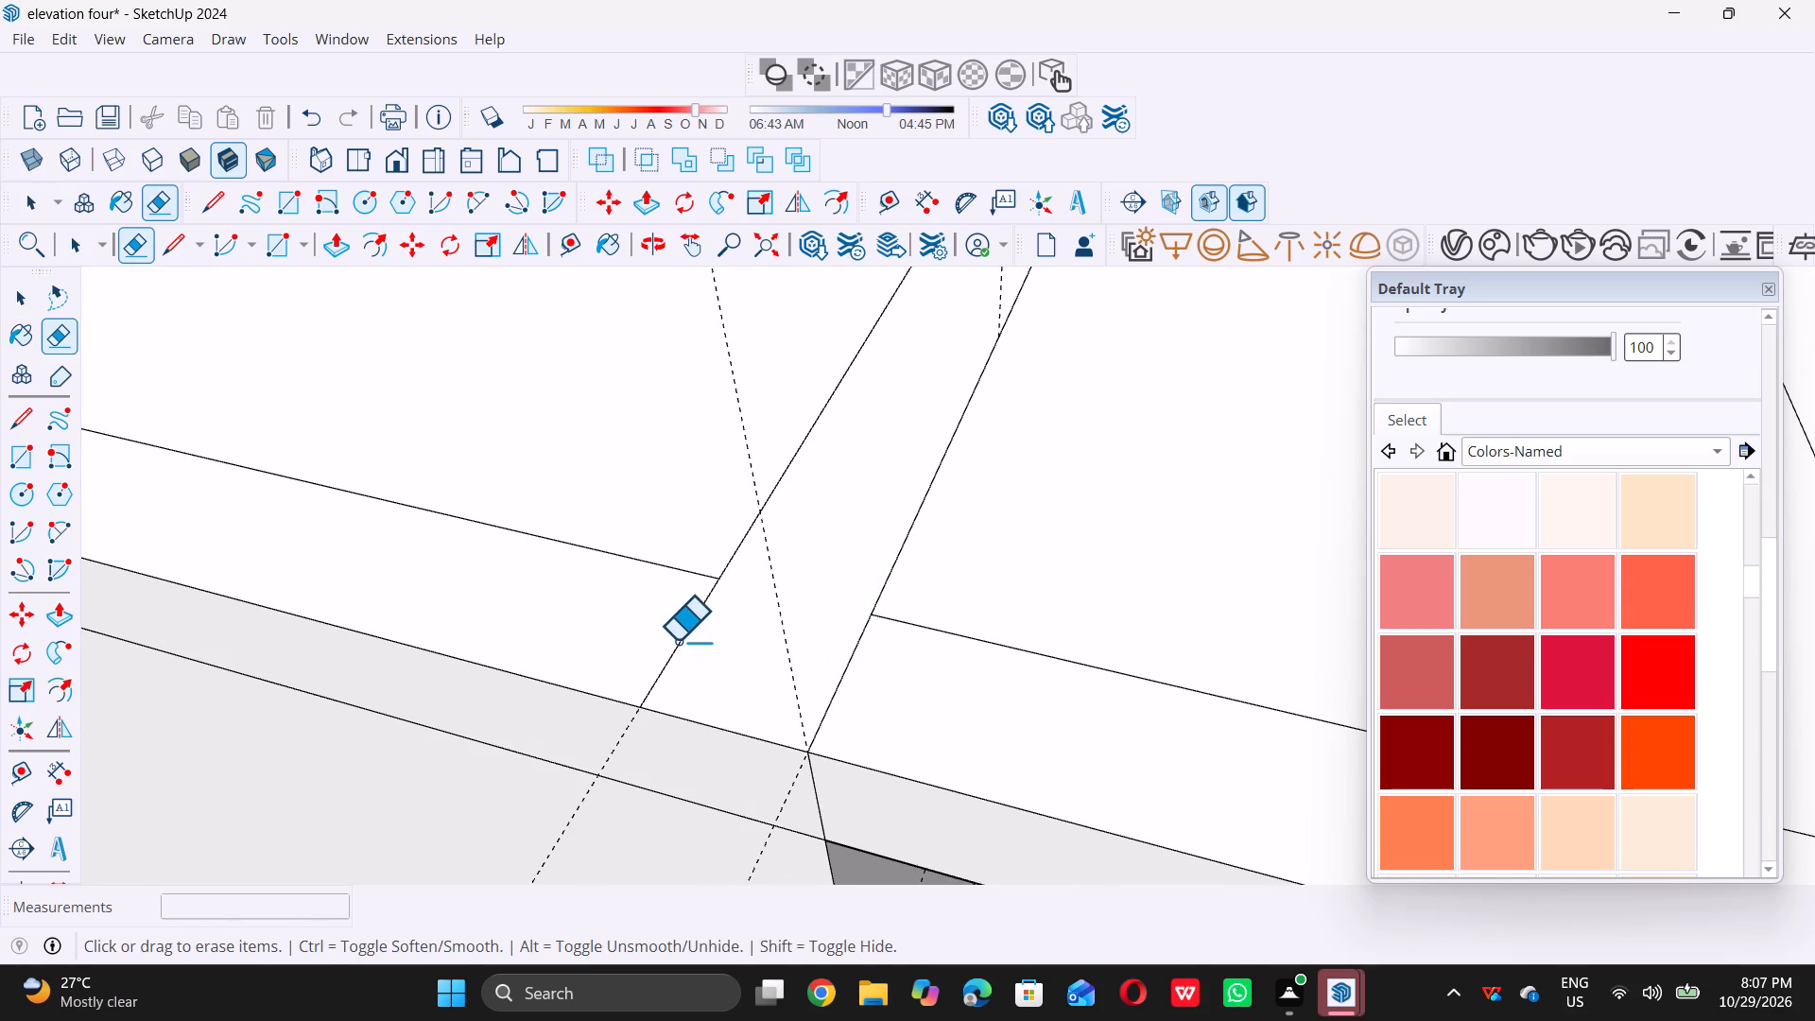
triple_click(677, 637)
double_click(677, 635)
triple_click(677, 636)
triple_click(679, 637)
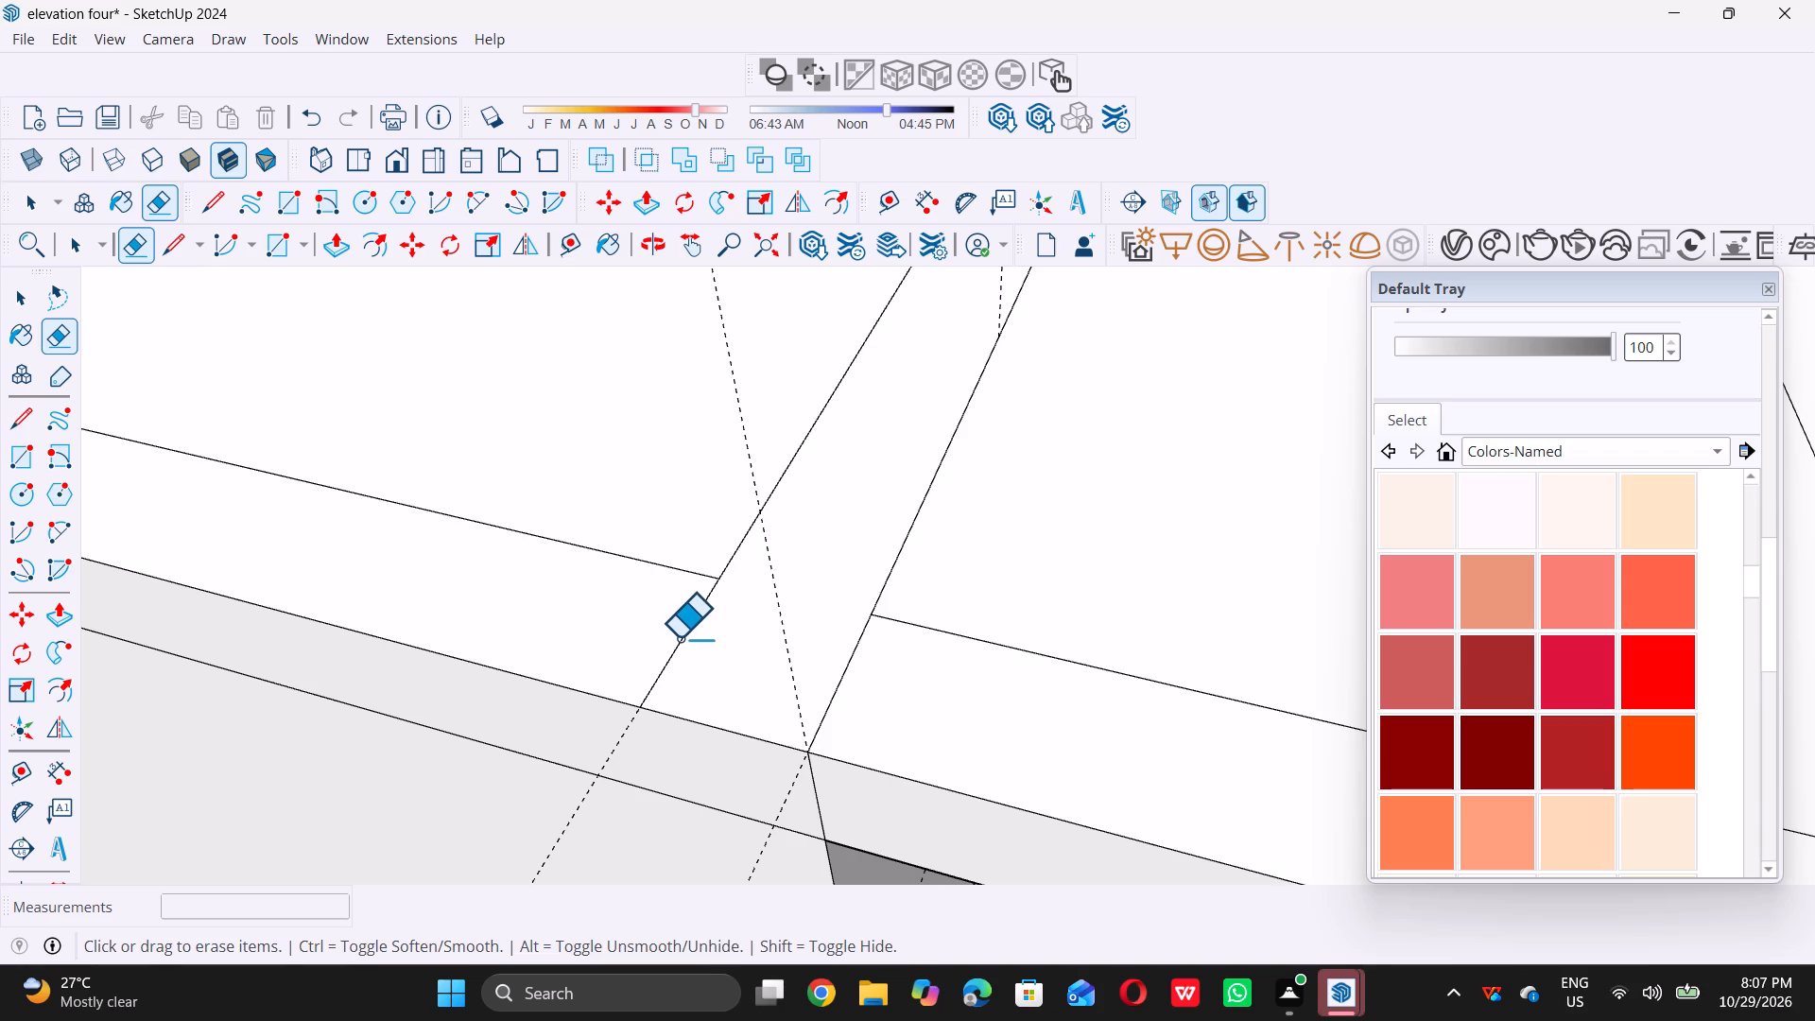
triple_click(679, 637)
left_click(681, 637)
Erase the short piece of the rim's inner line that crosses the 9" strip at the roof slab's opposite side edge.
scroll(670, 669, "down", 10)
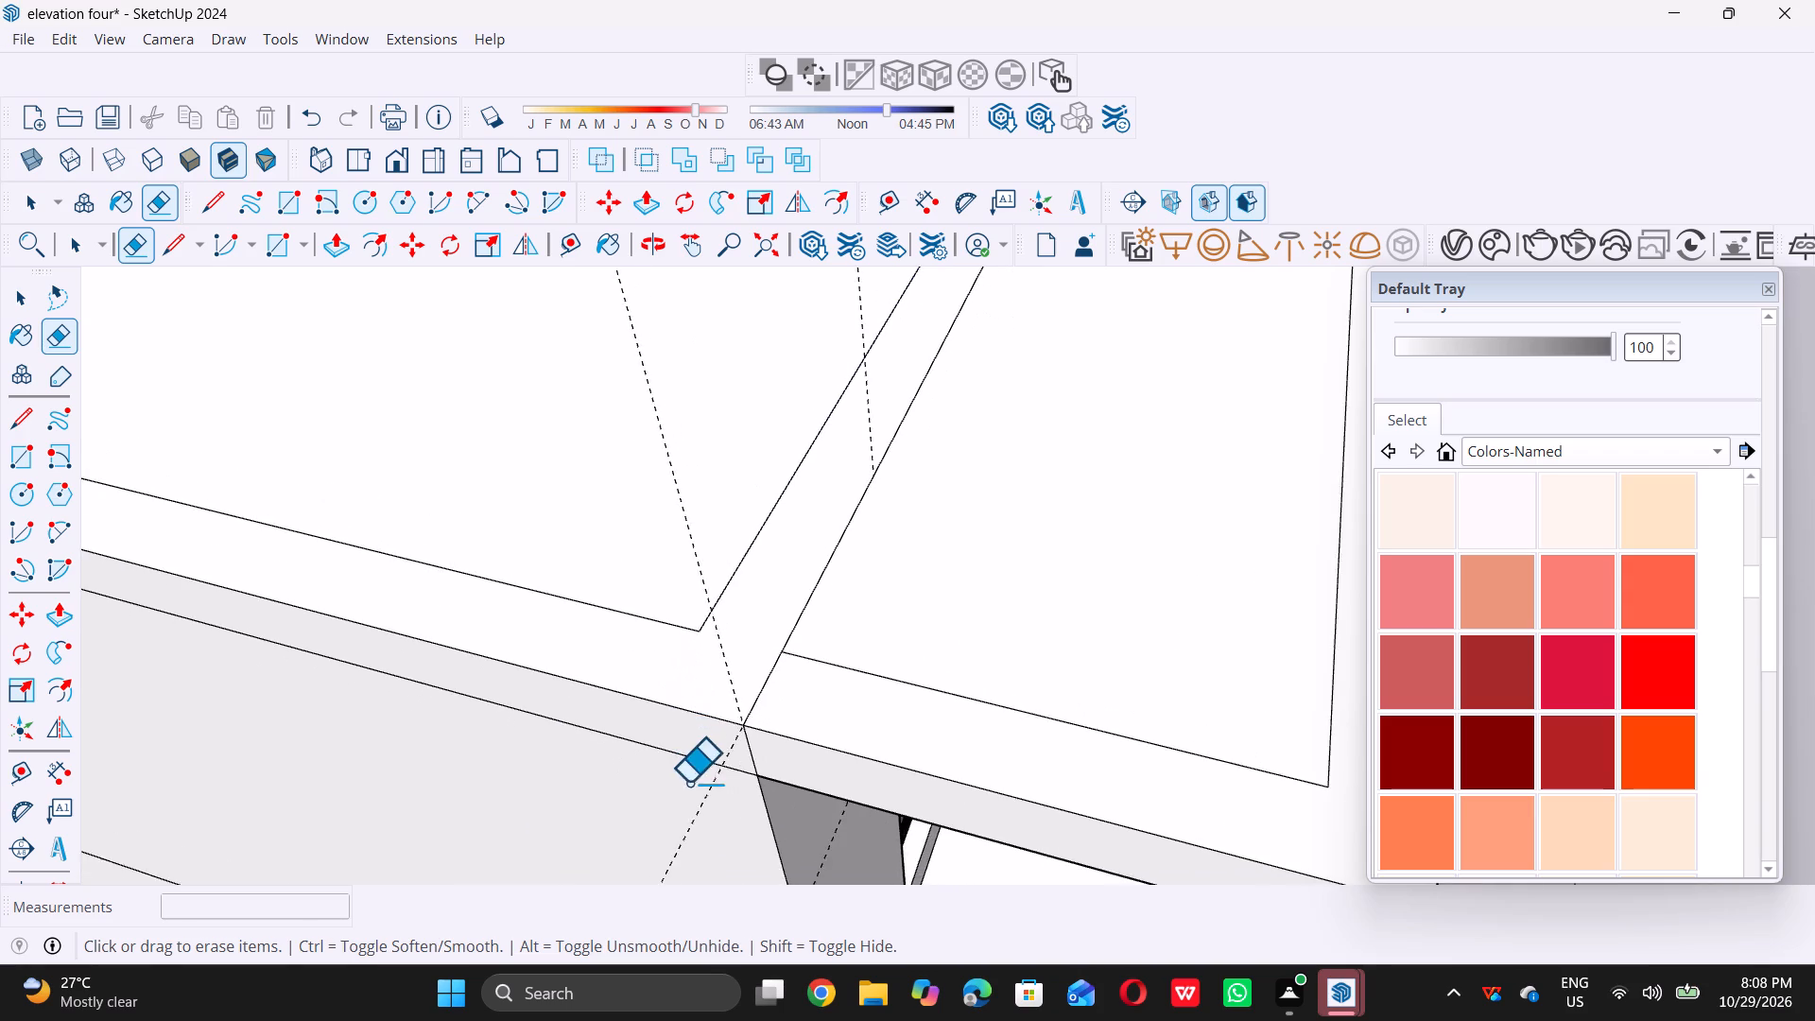
scroll(688, 782, "down", 20)
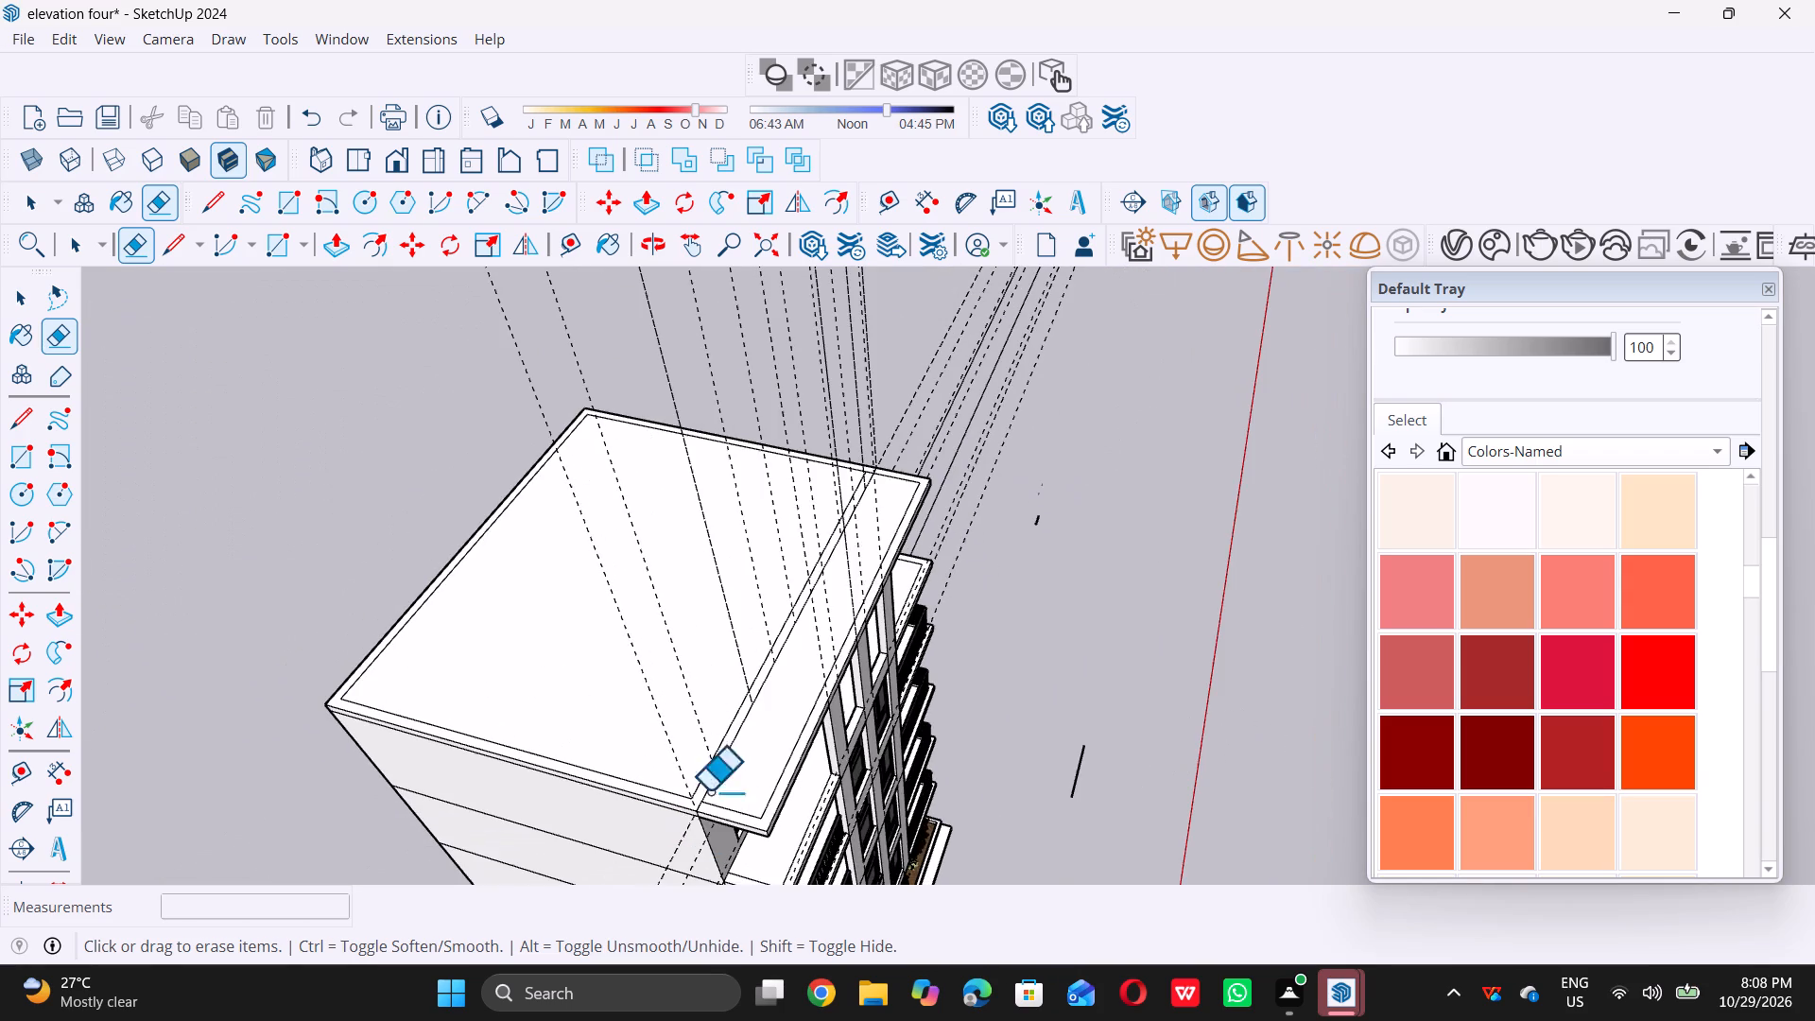
scroll(889, 464, "up", 20)
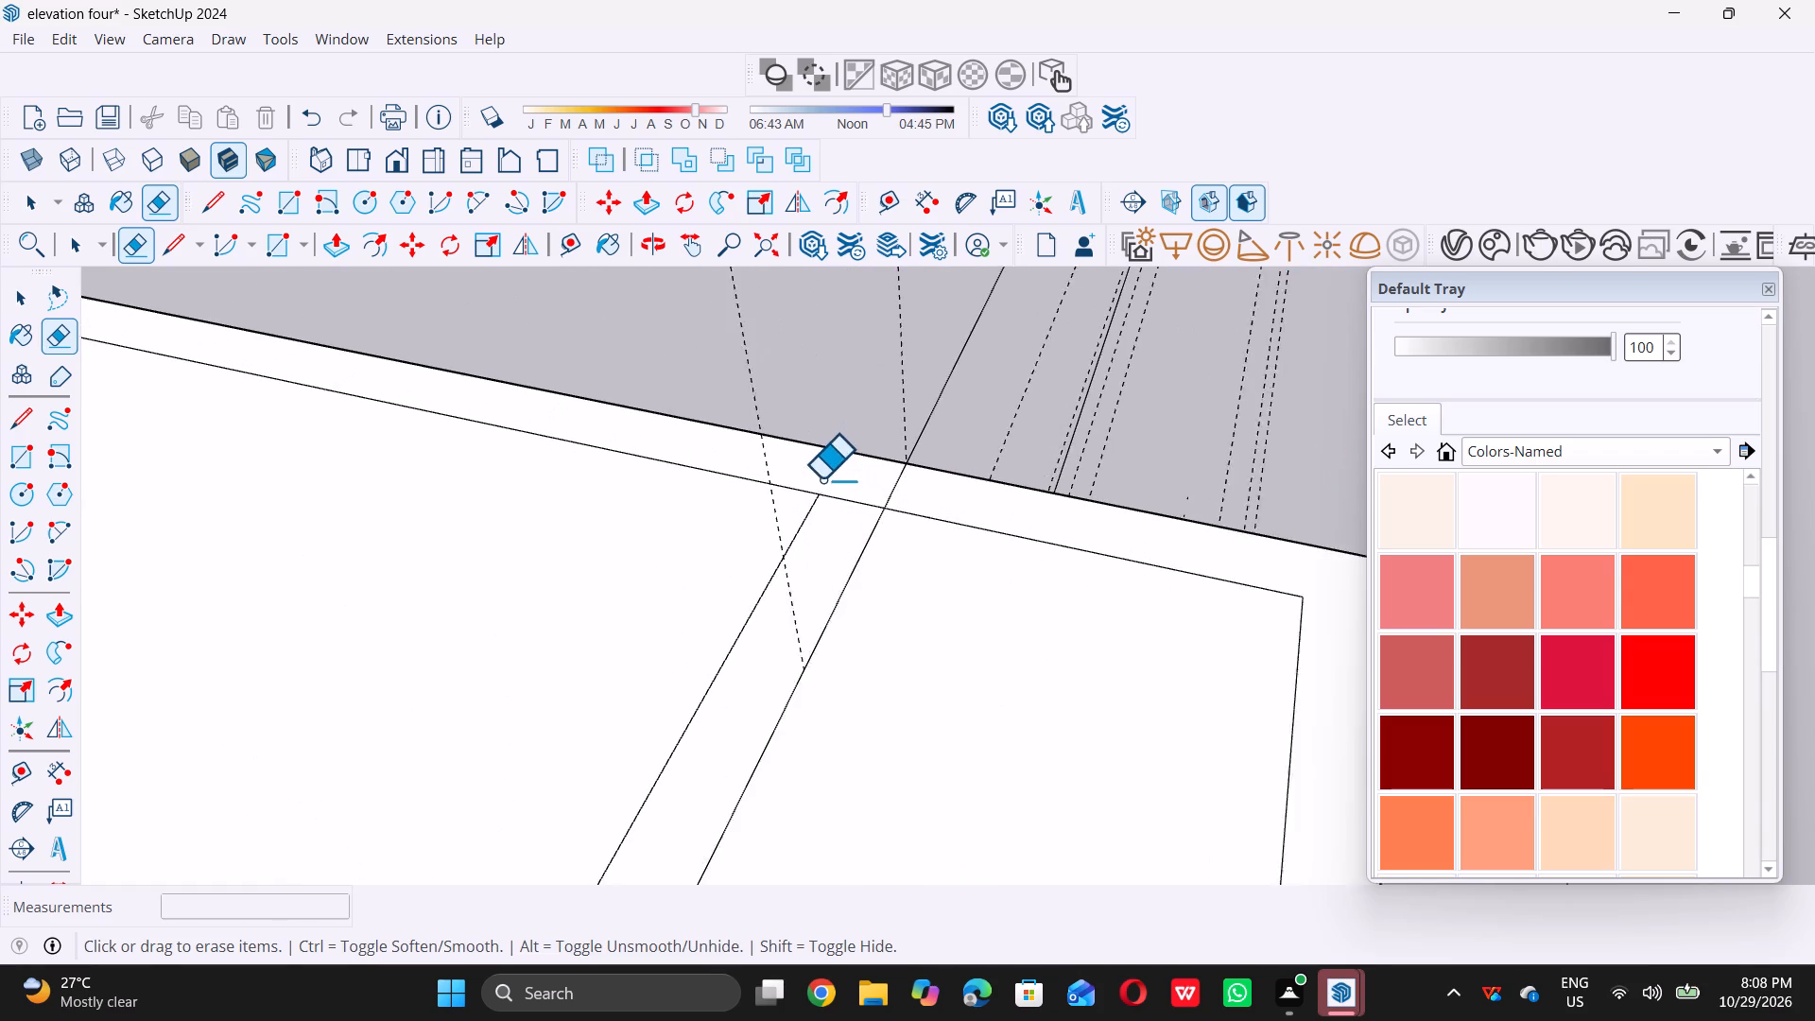
triple_click(851, 502)
left_click(851, 502)
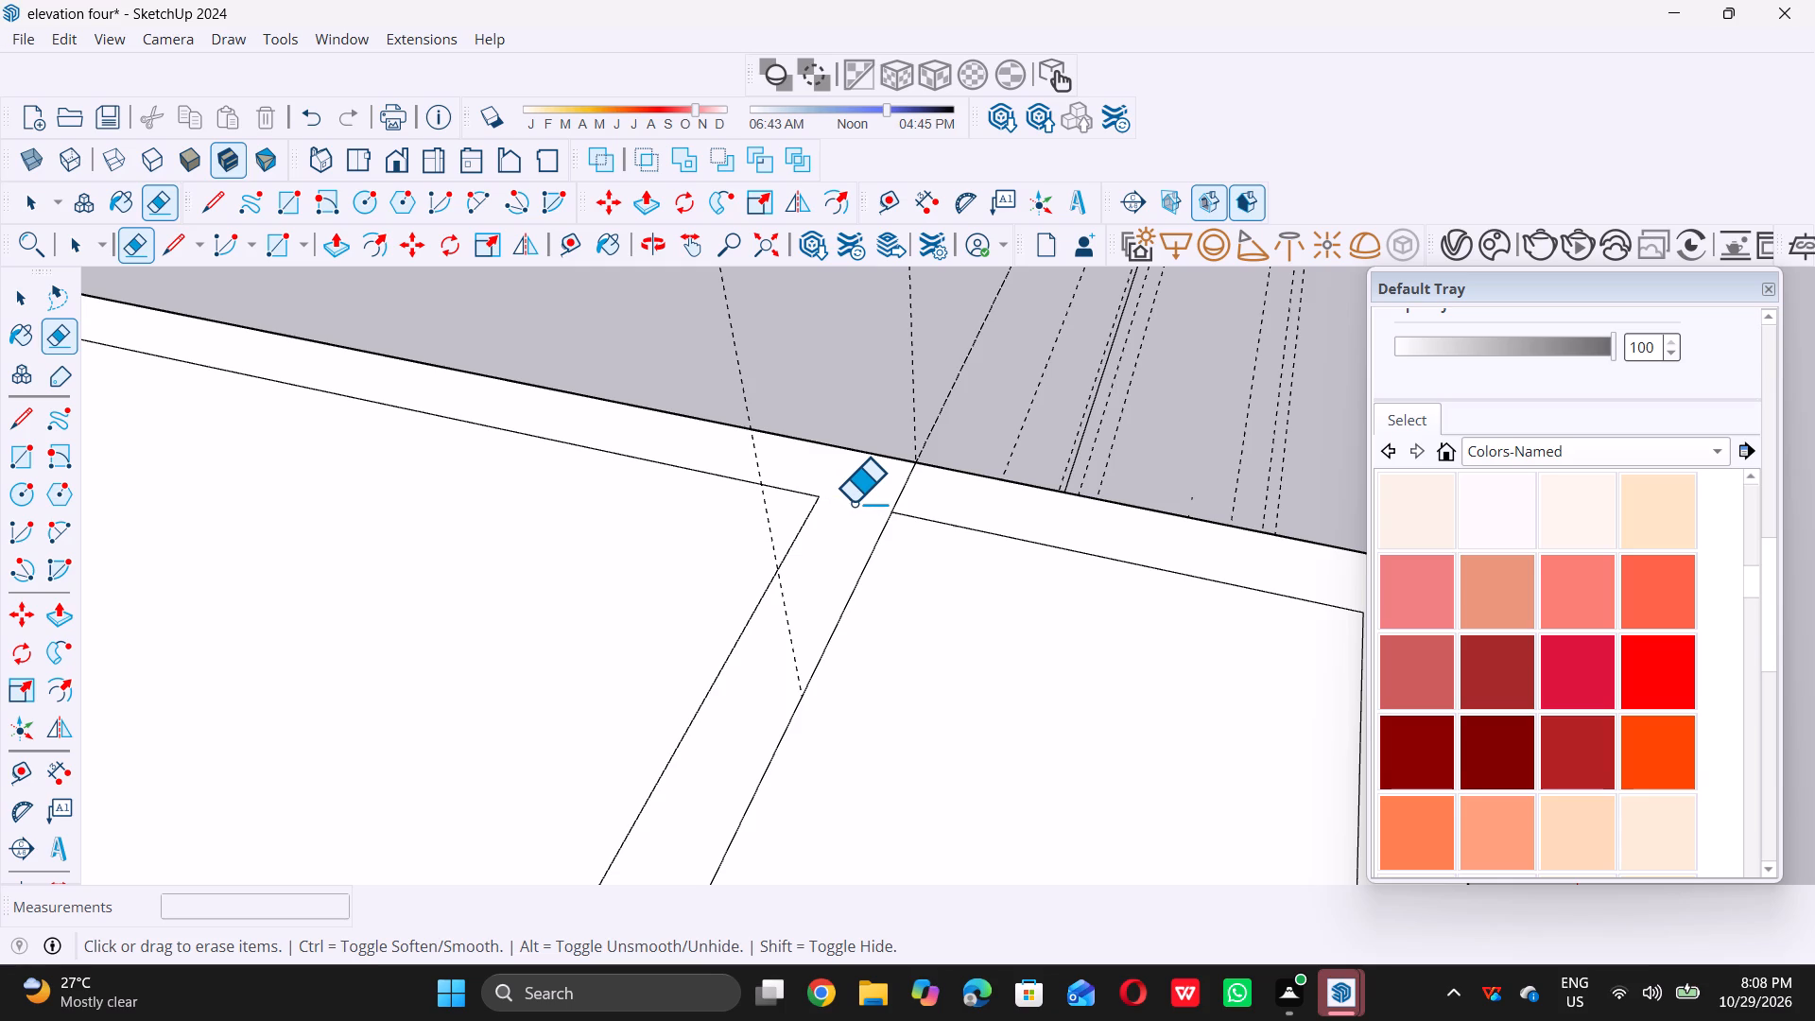
scroll(964, 499, "down", 11)
key("space")
Pull the joined face of the rear rim and 9" cross strip up 10' to form the walls above the roof slab.
scroll(914, 537, "down", 10)
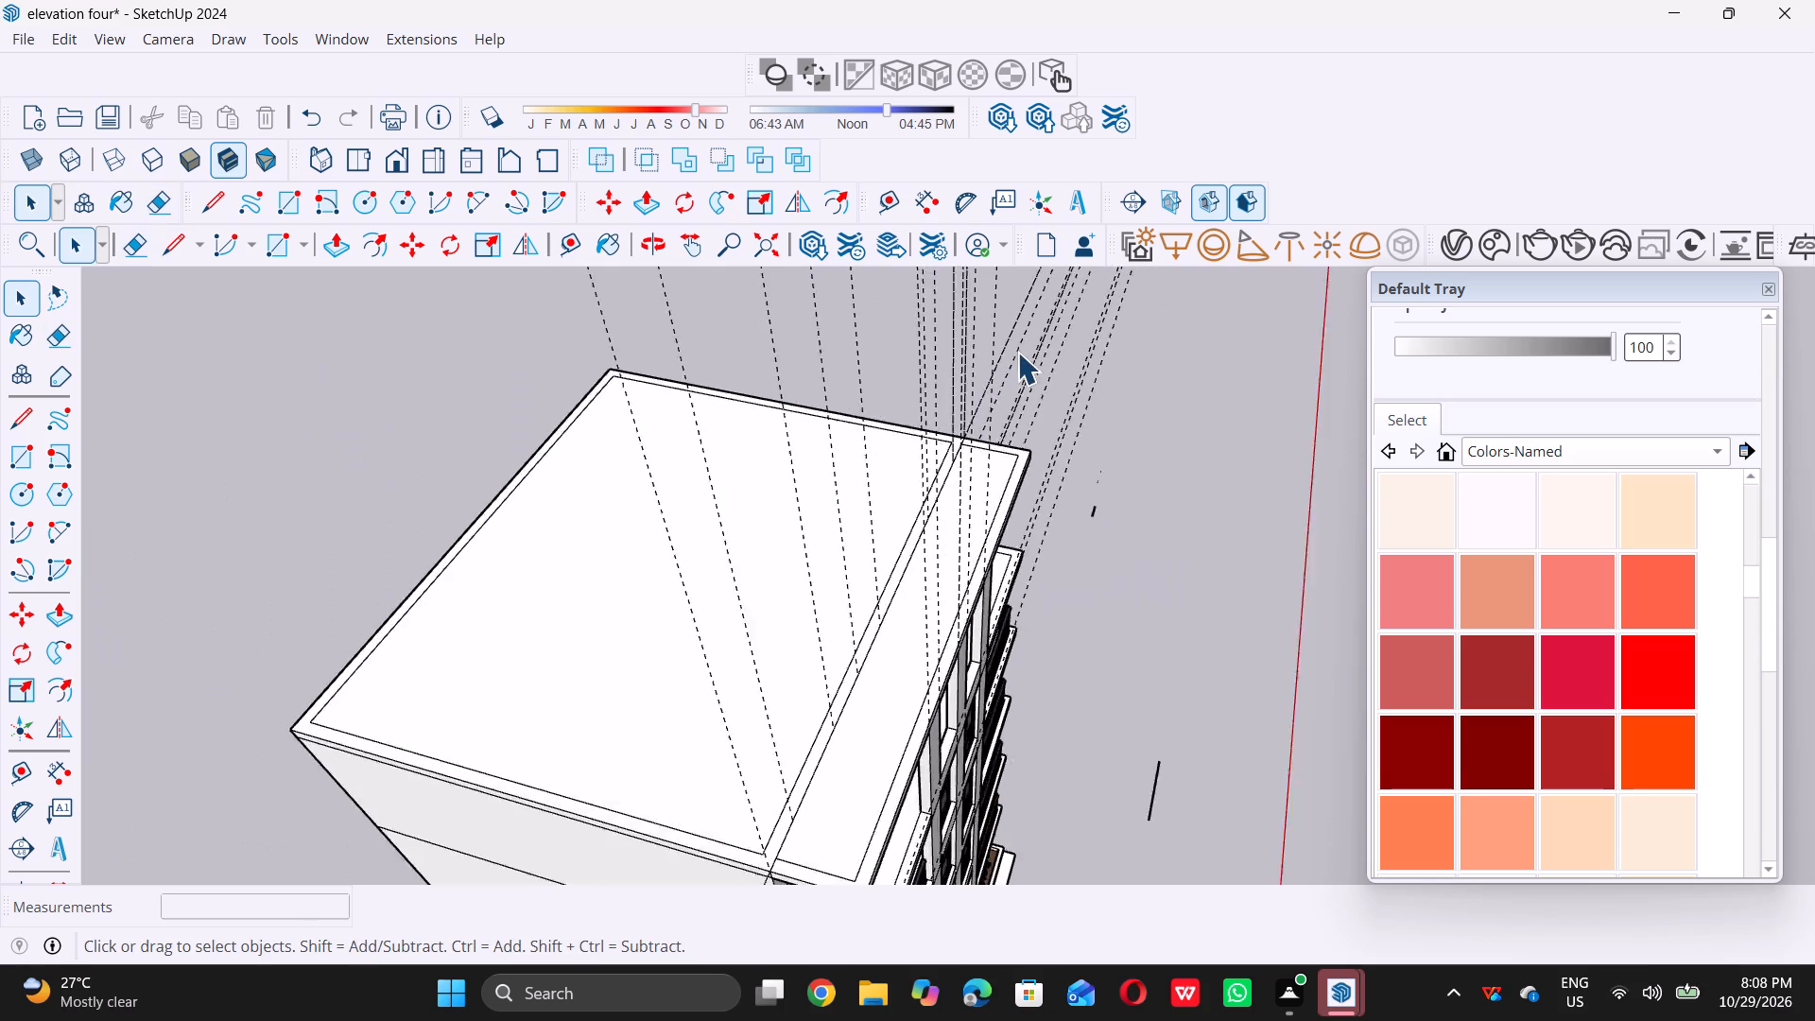
scroll(1017, 352, "down", 3)
middle_click_drag(848, 617, 810, 547)
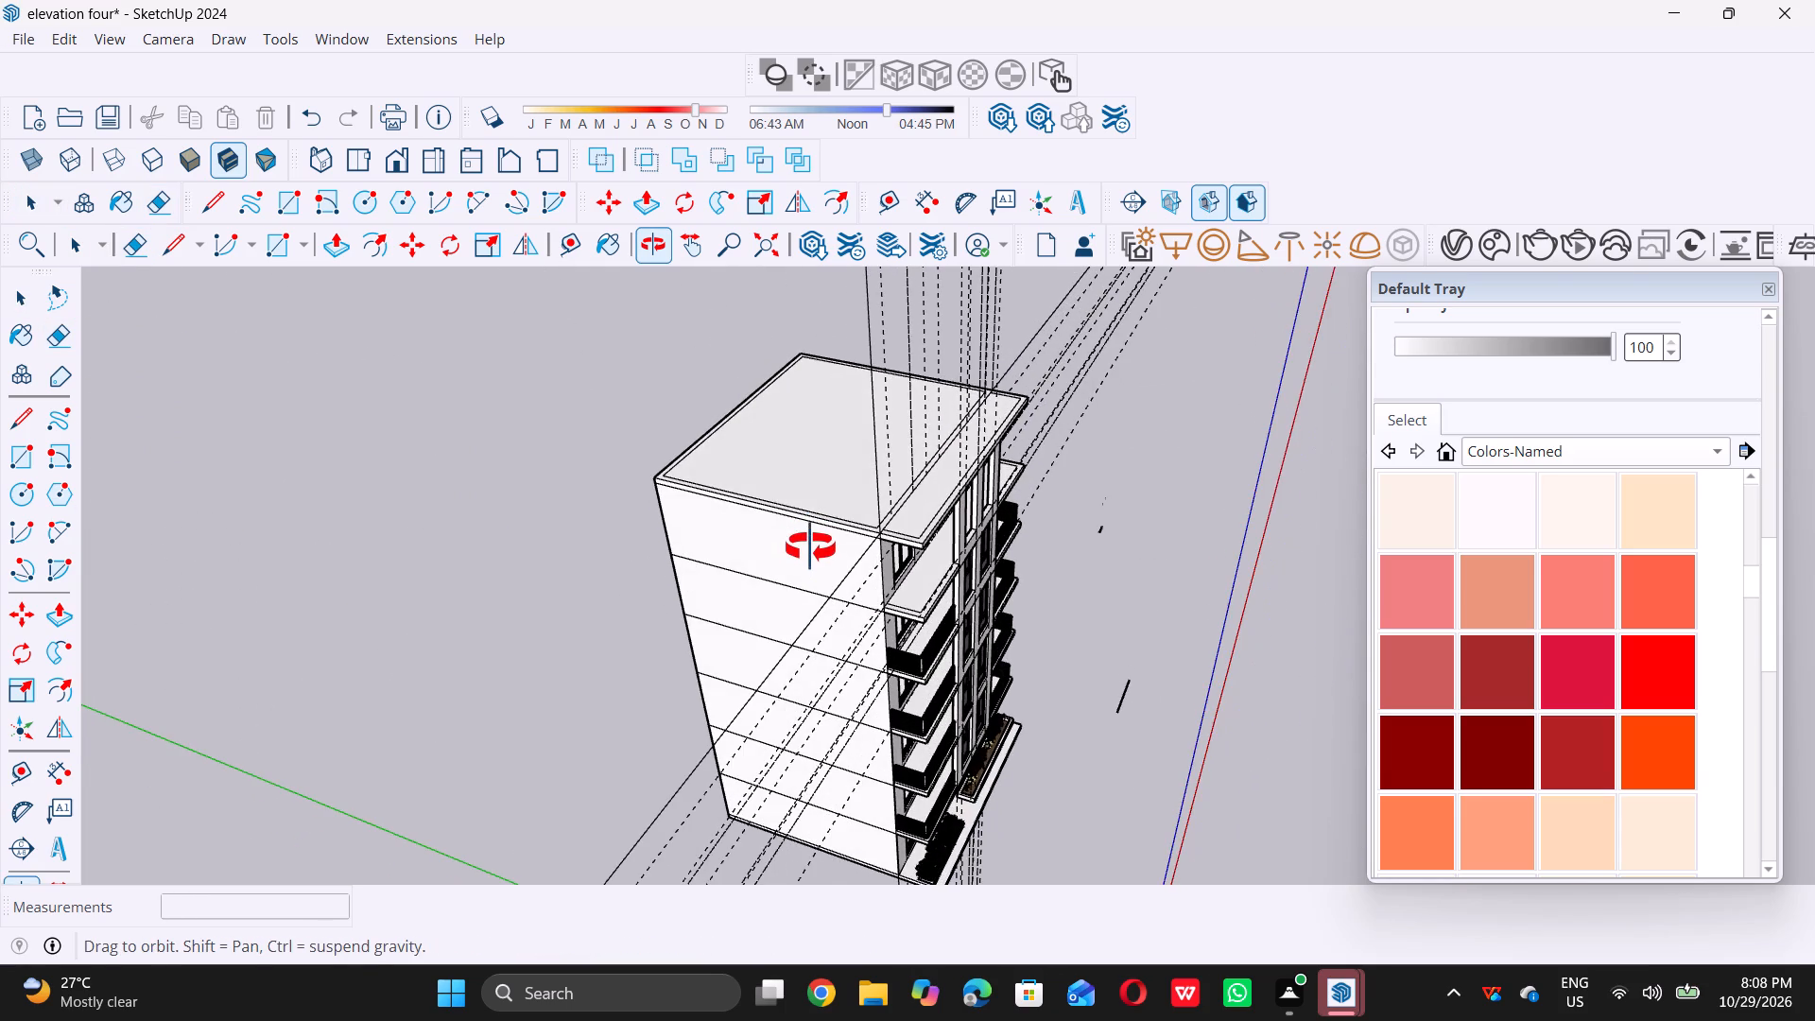
middle_click_drag(810, 547, 790, 554)
scroll(888, 508, "up", 5)
scroll(826, 553, "up", 13)
left_click(844, 544)
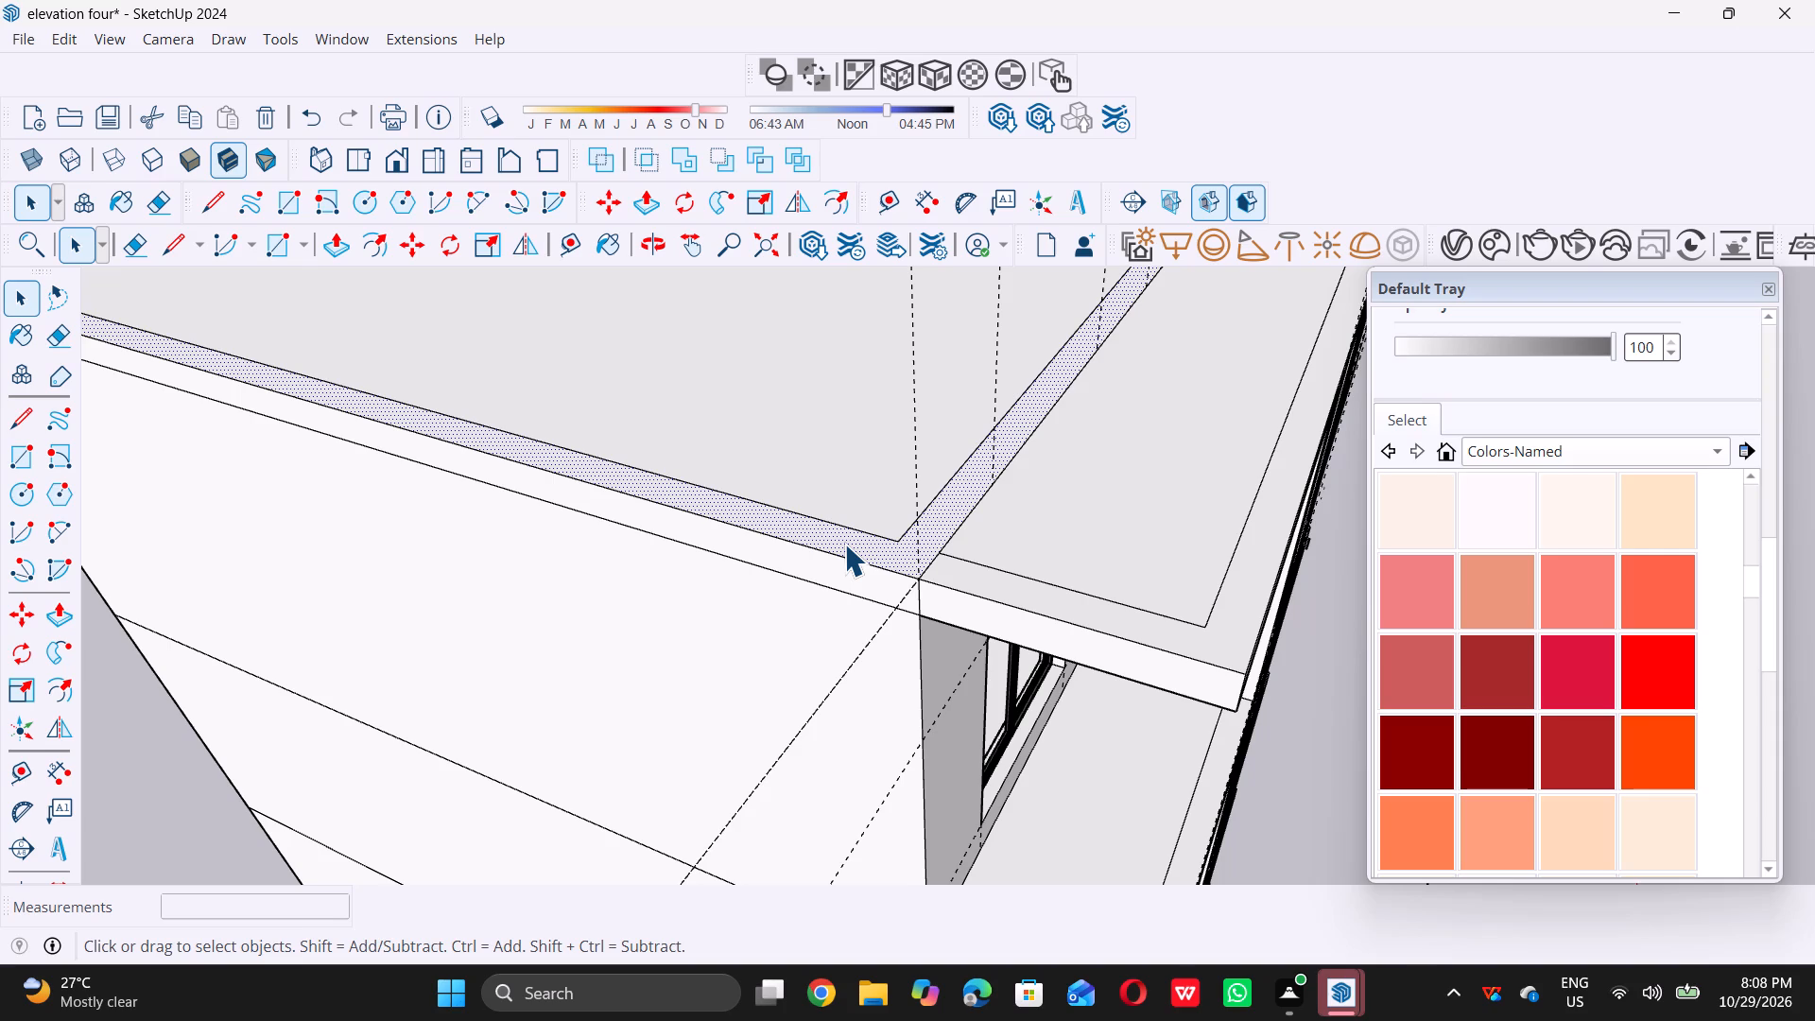
key("p")
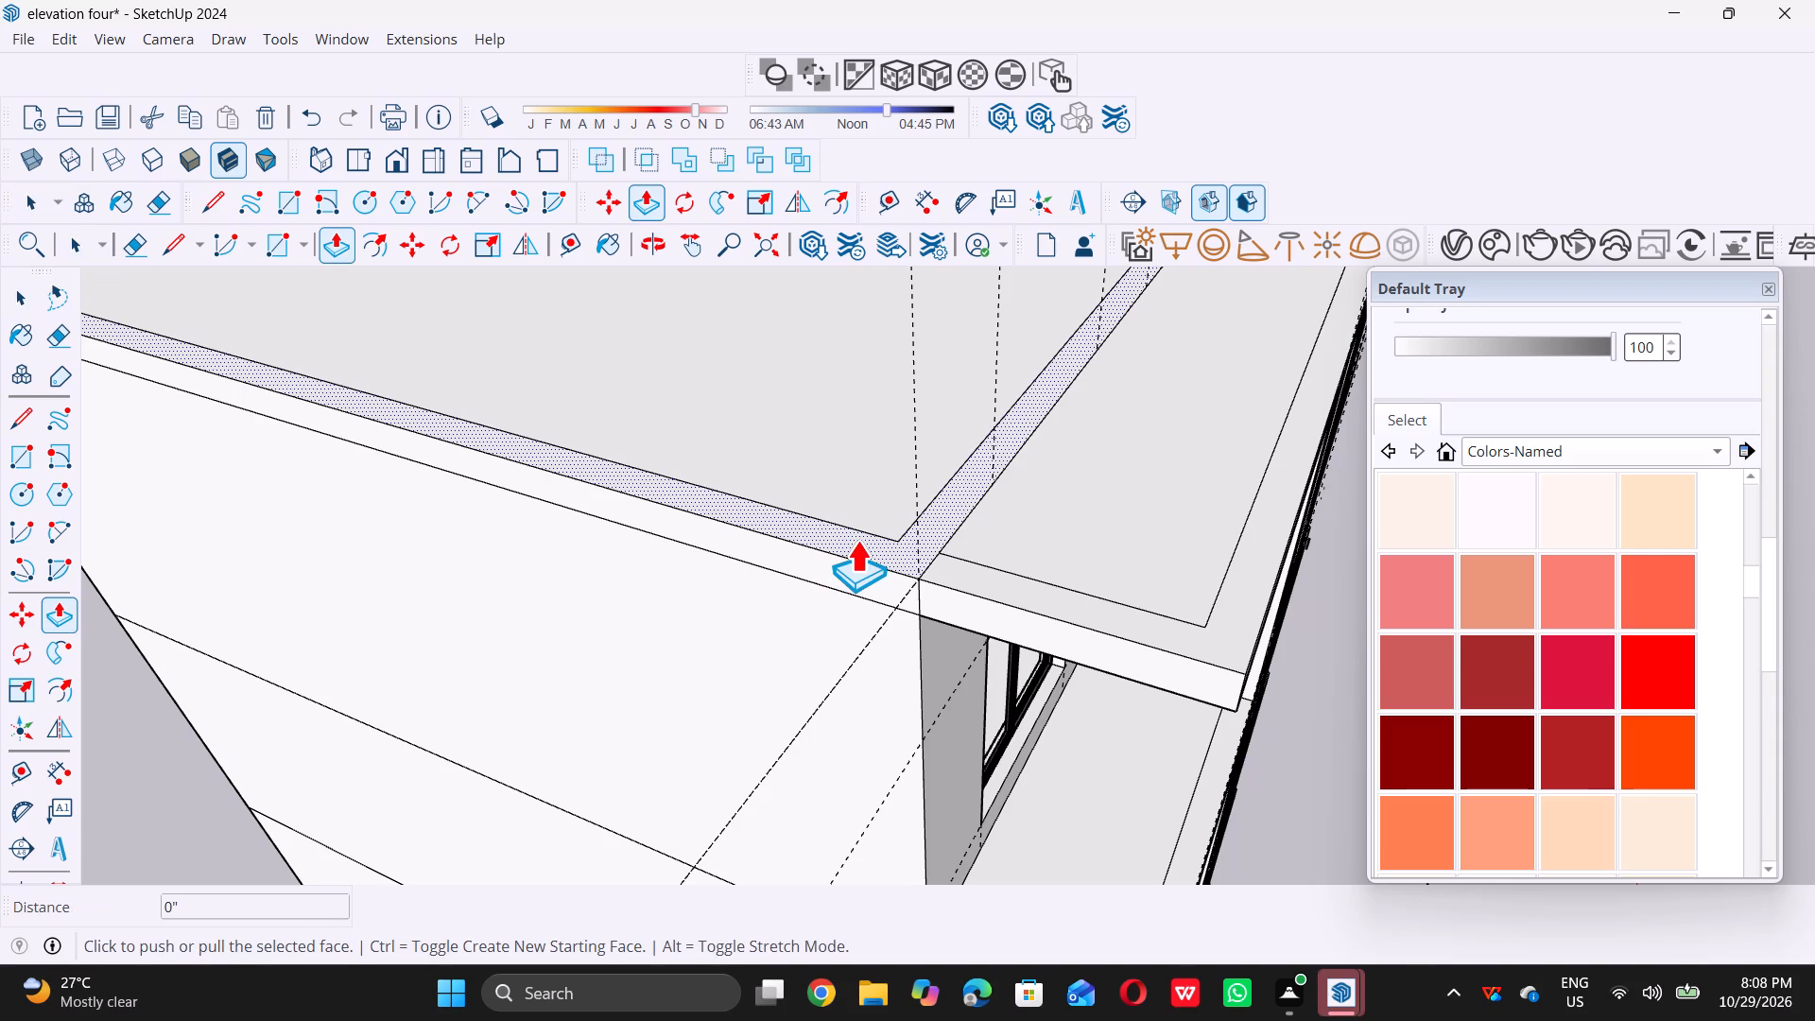
left_click(860, 531)
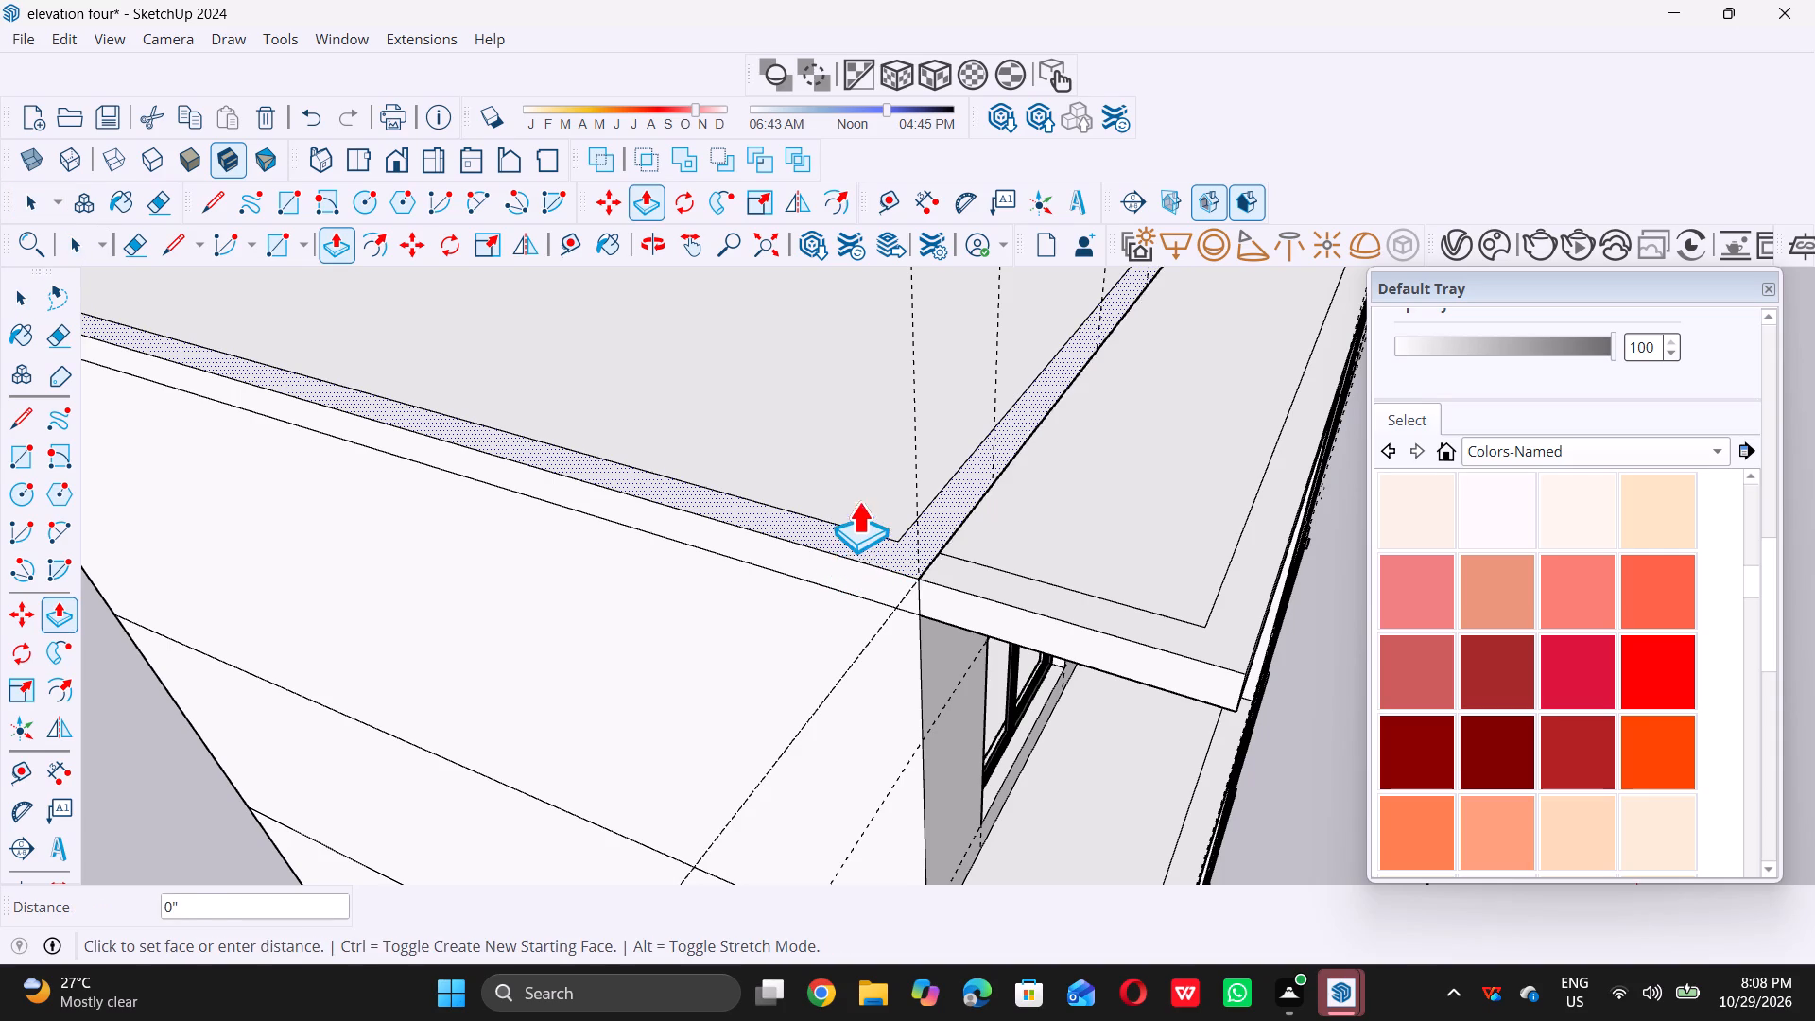
type("10'")
key("Return")
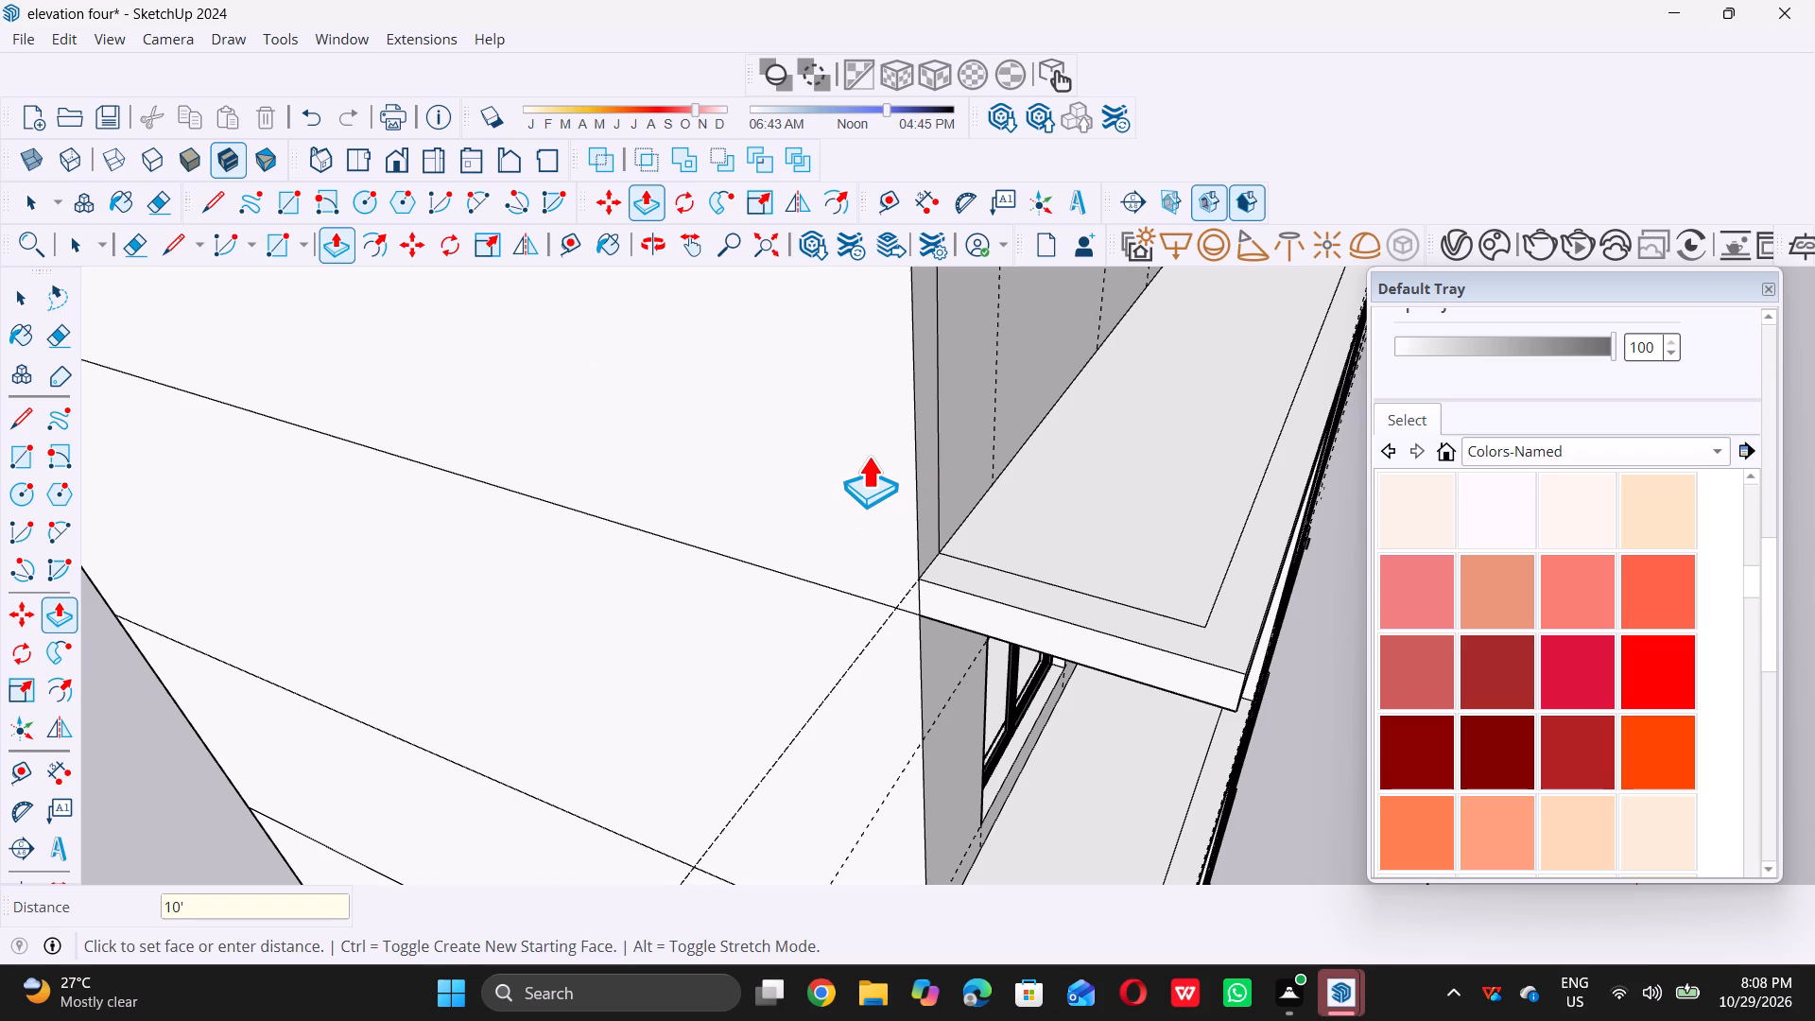
key("space")
Erase the leftover vertical line beside the near corner of the new 10' front wall.
scroll(646, 1020, "down", 5)
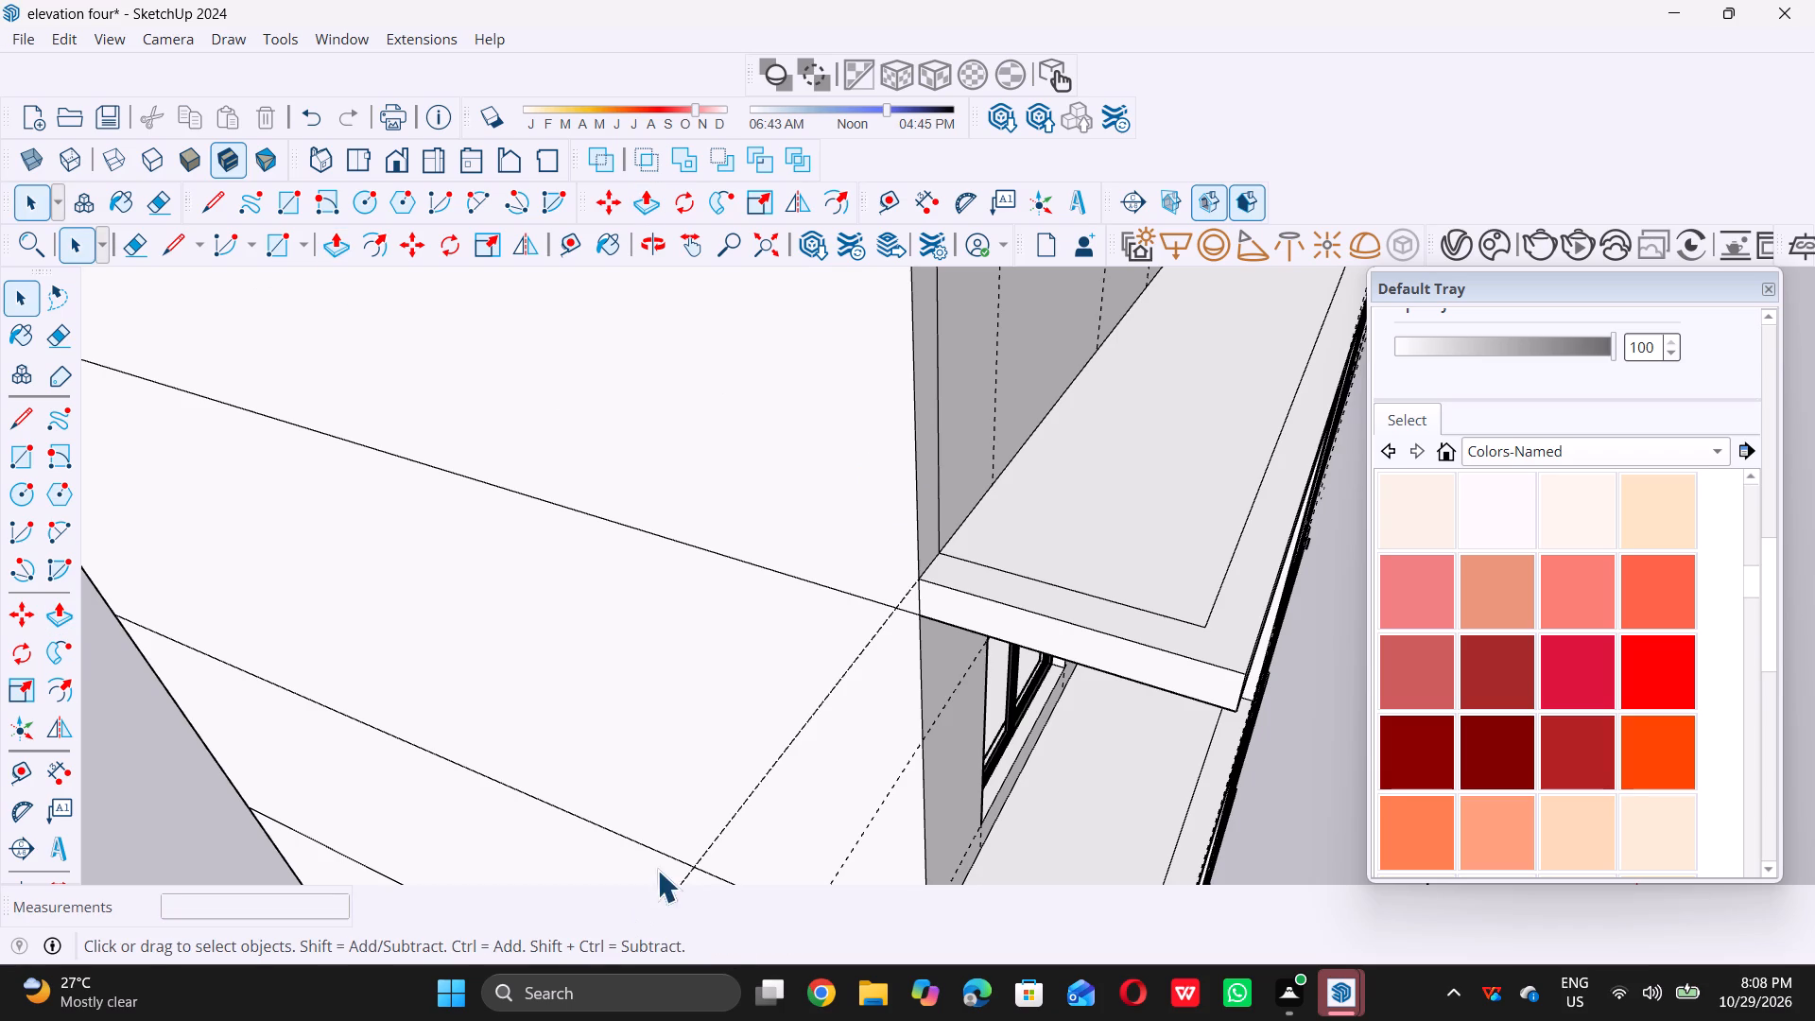
scroll(685, 629, "down", 19)
middle_click_drag(779, 570, 731, 497)
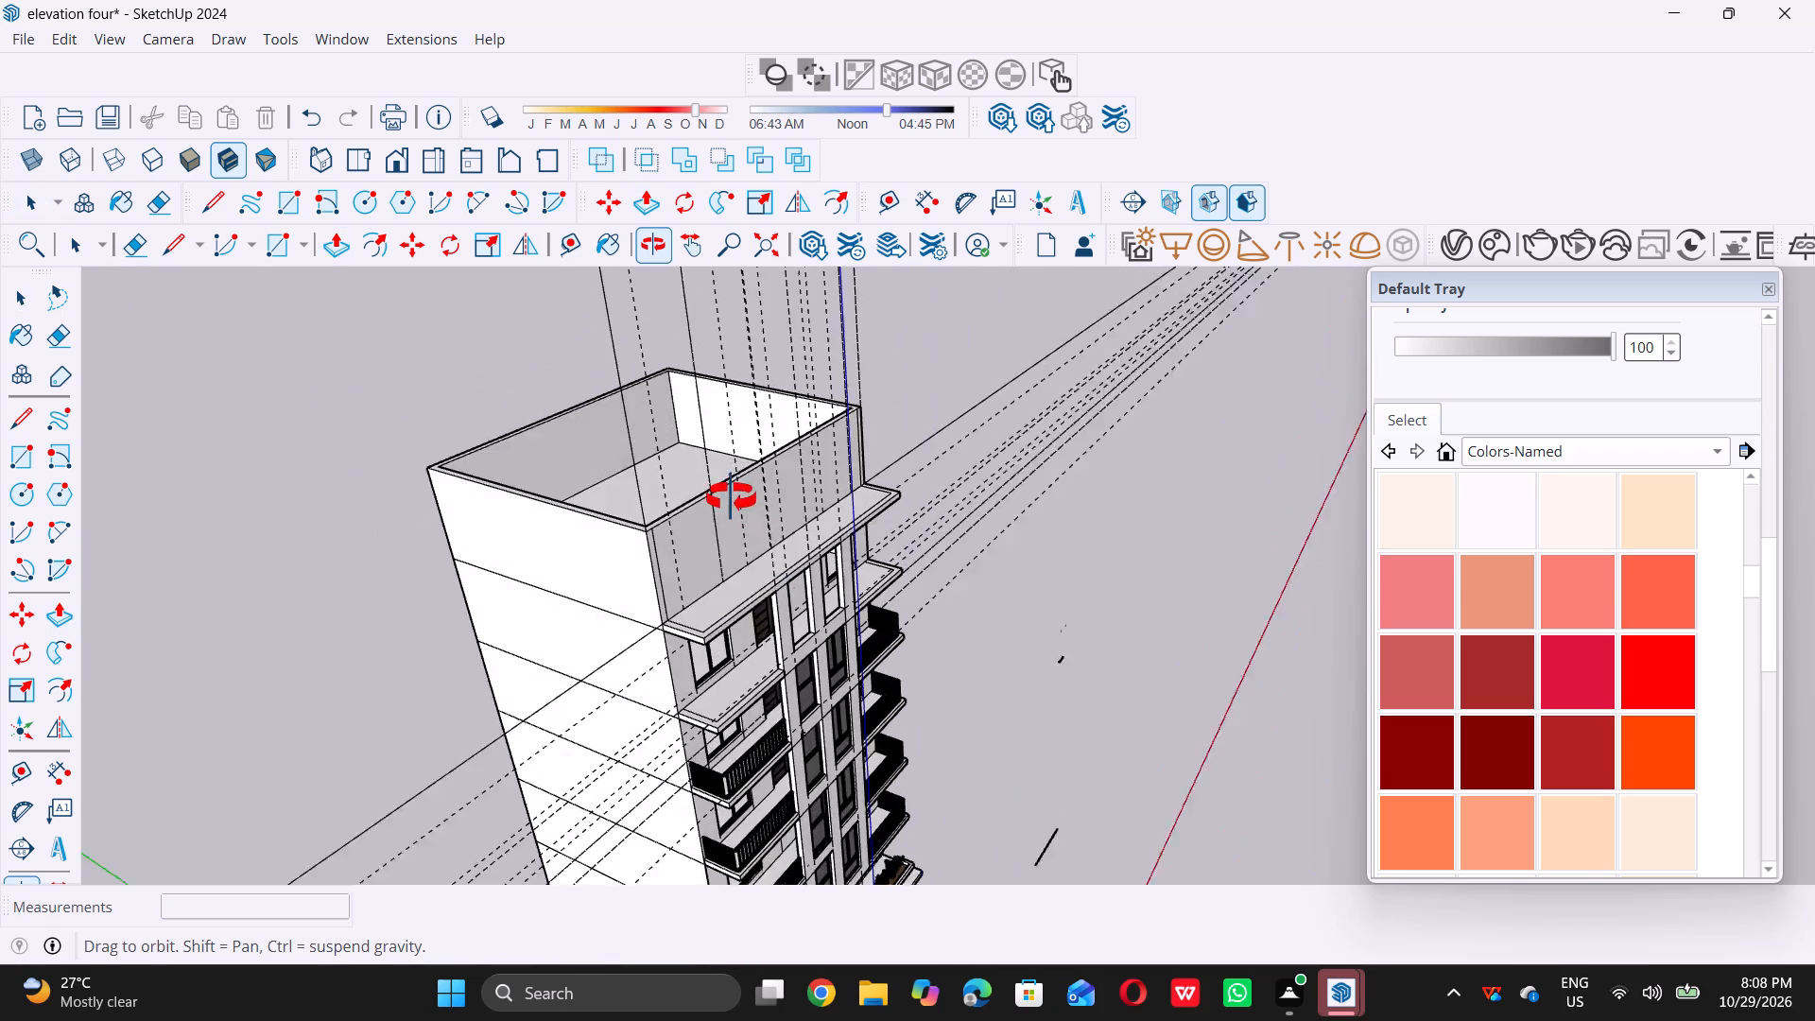
middle_click_drag(731, 497, 731, 489)
scroll(713, 501, "up", 6)
middle_click_drag(633, 566, 638, 550)
middle_click(638, 550)
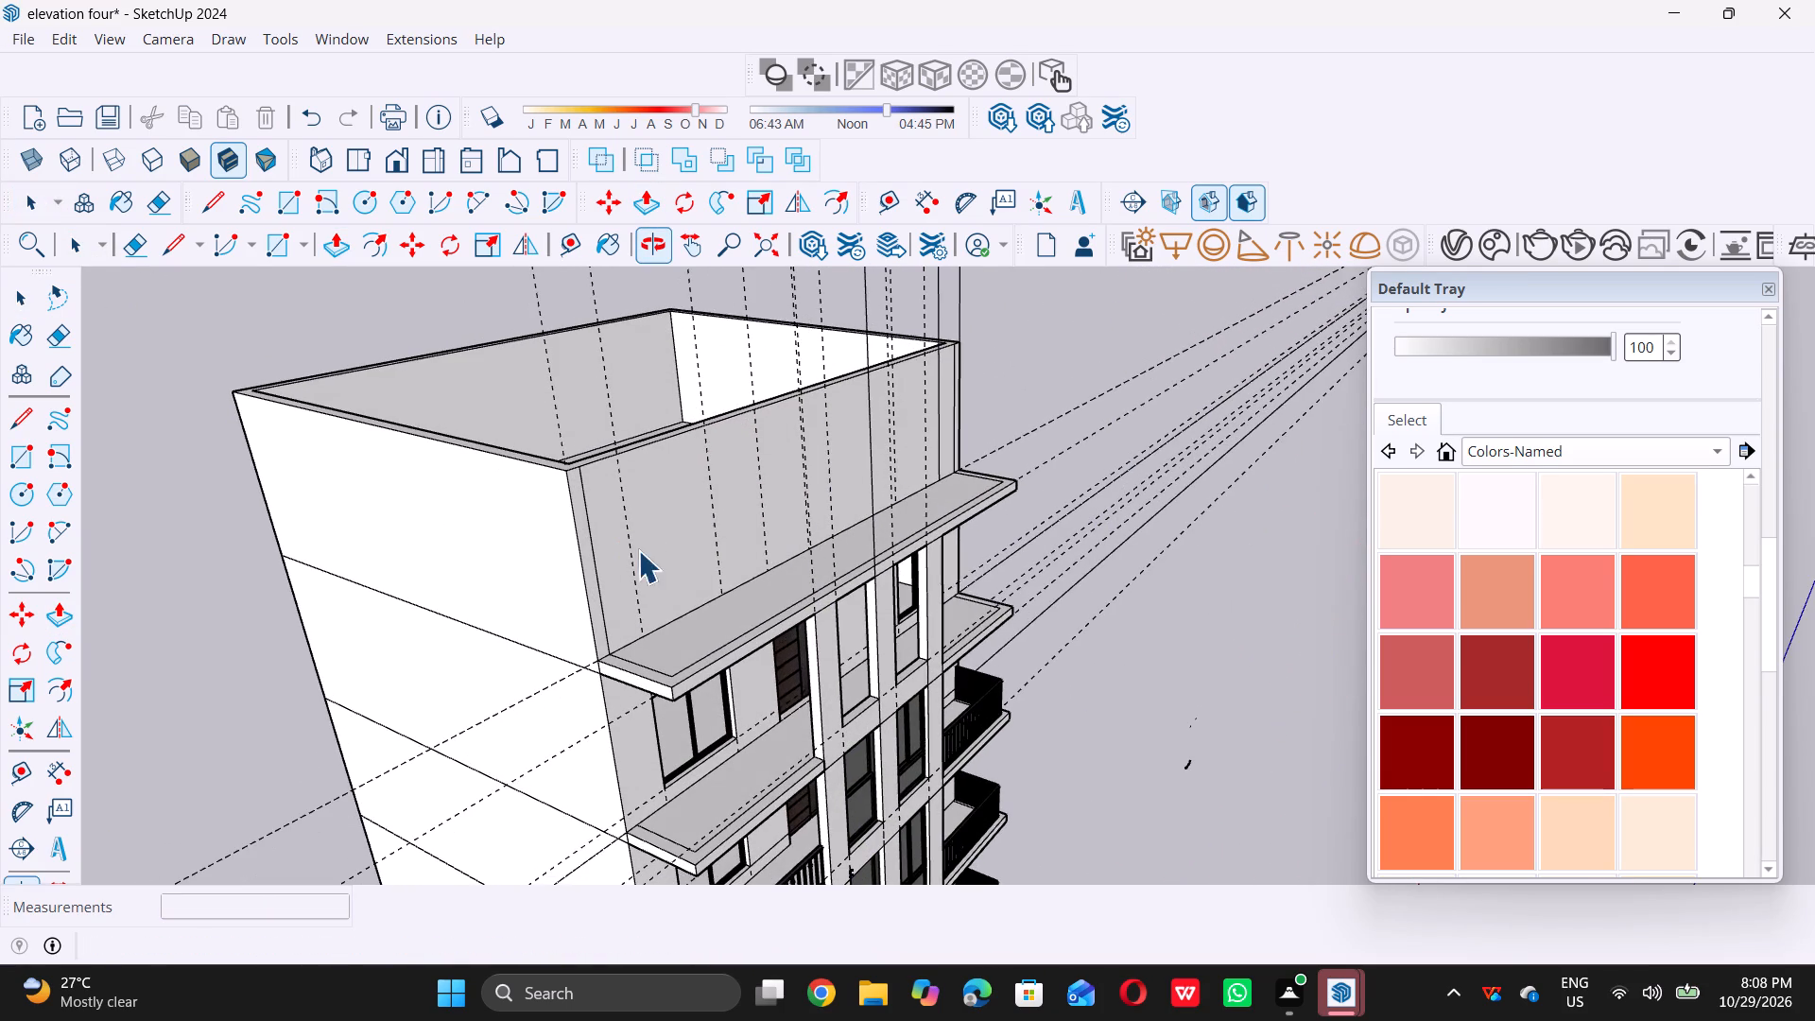
scroll(596, 577, "up", 4)
key("e")
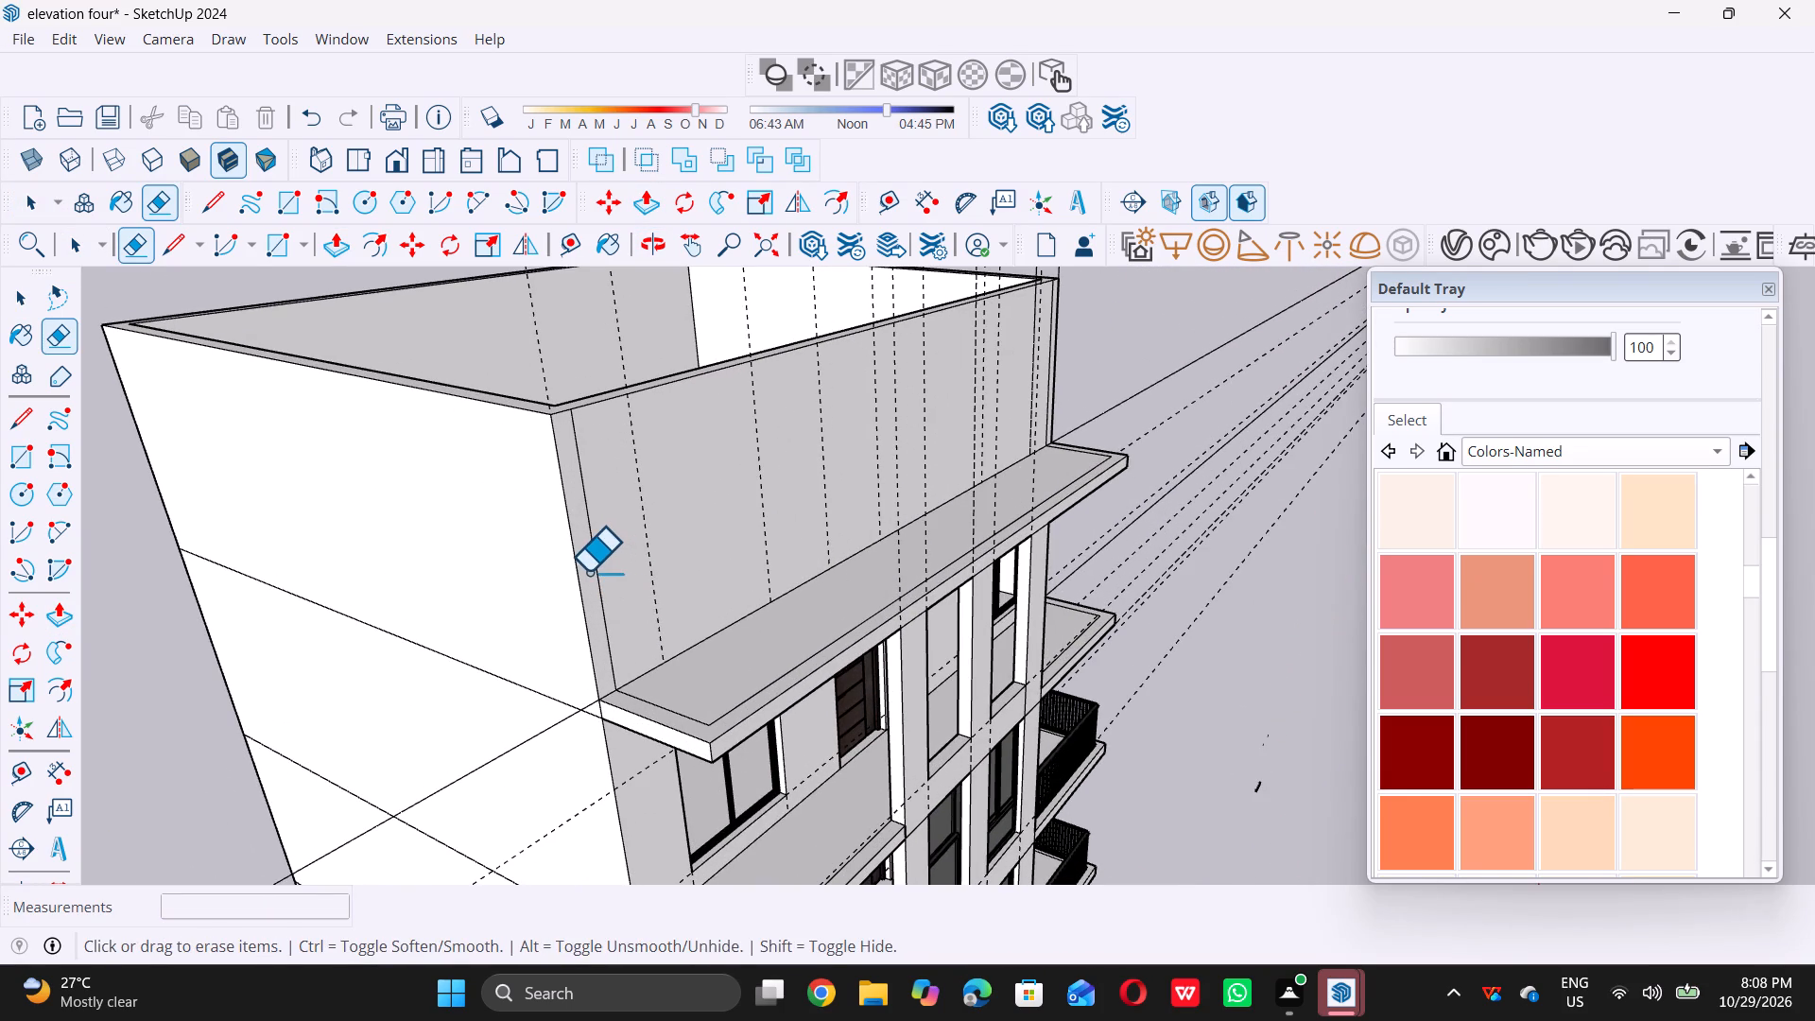
double_click(596, 567)
Erase the leftover vertical line beside the far corner of the new 10' front wall.
scroll(551, 640, "down", 5)
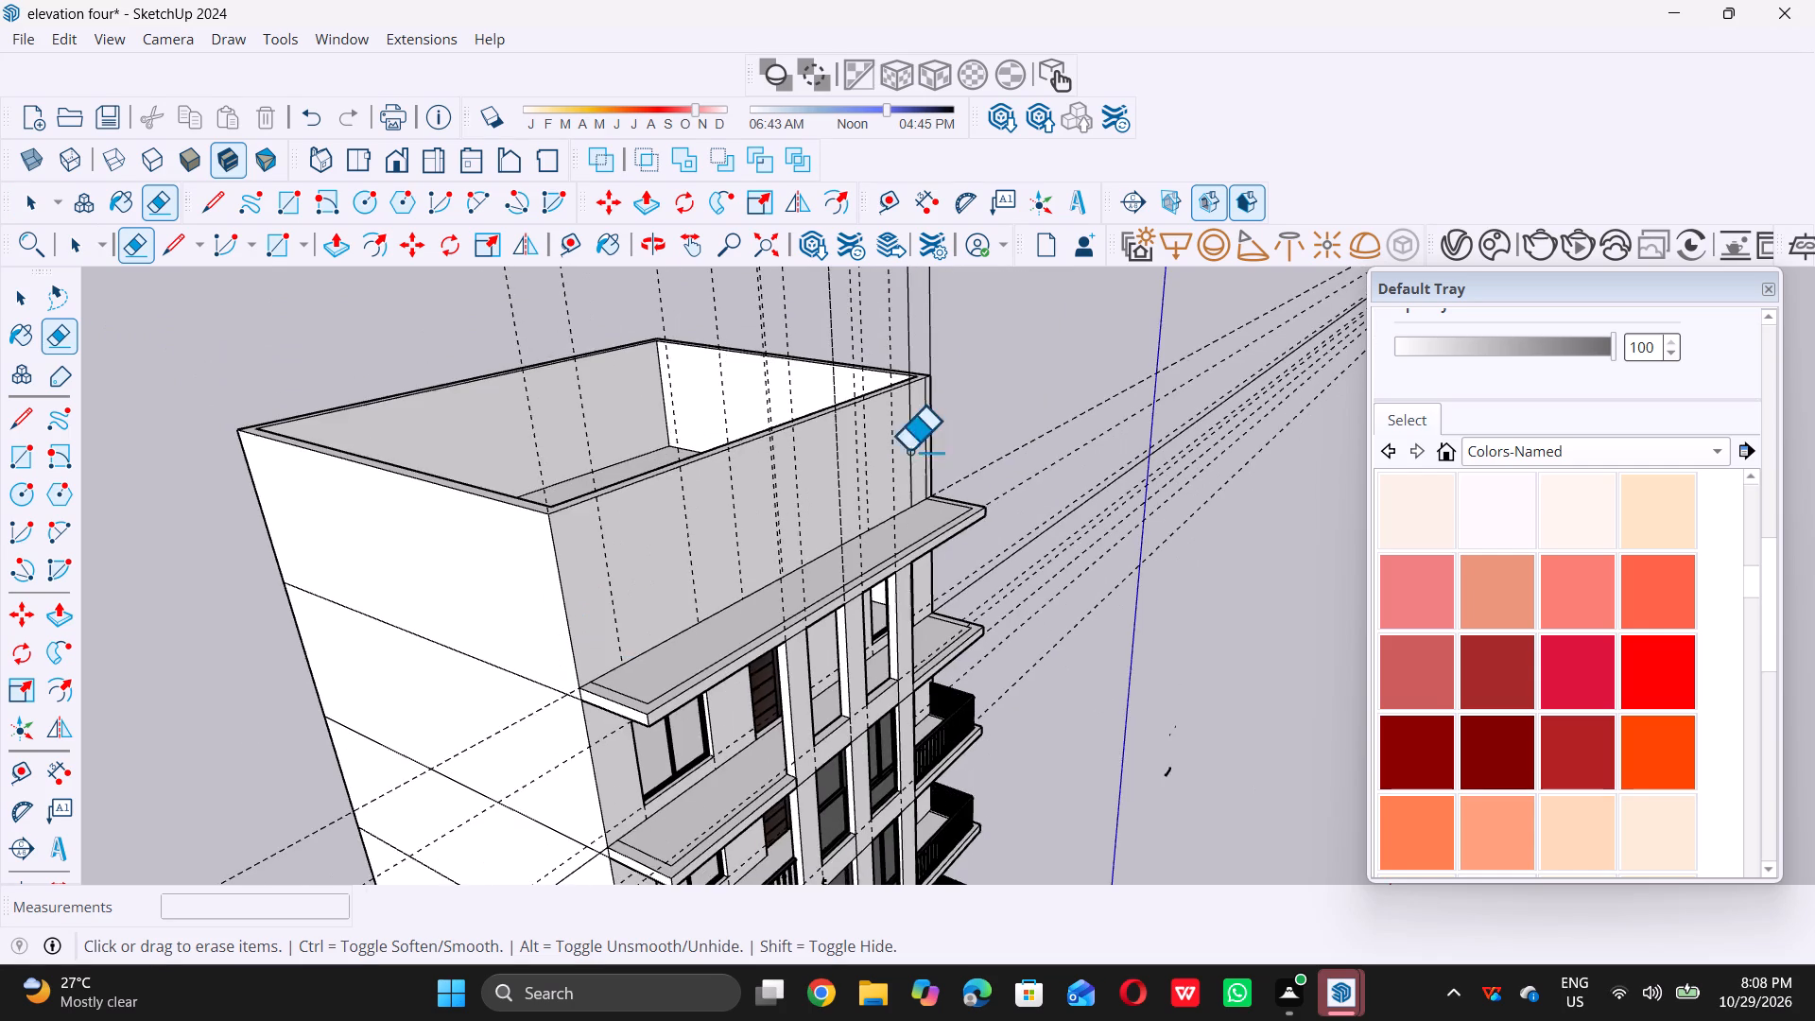
scroll(934, 412, "up", 7)
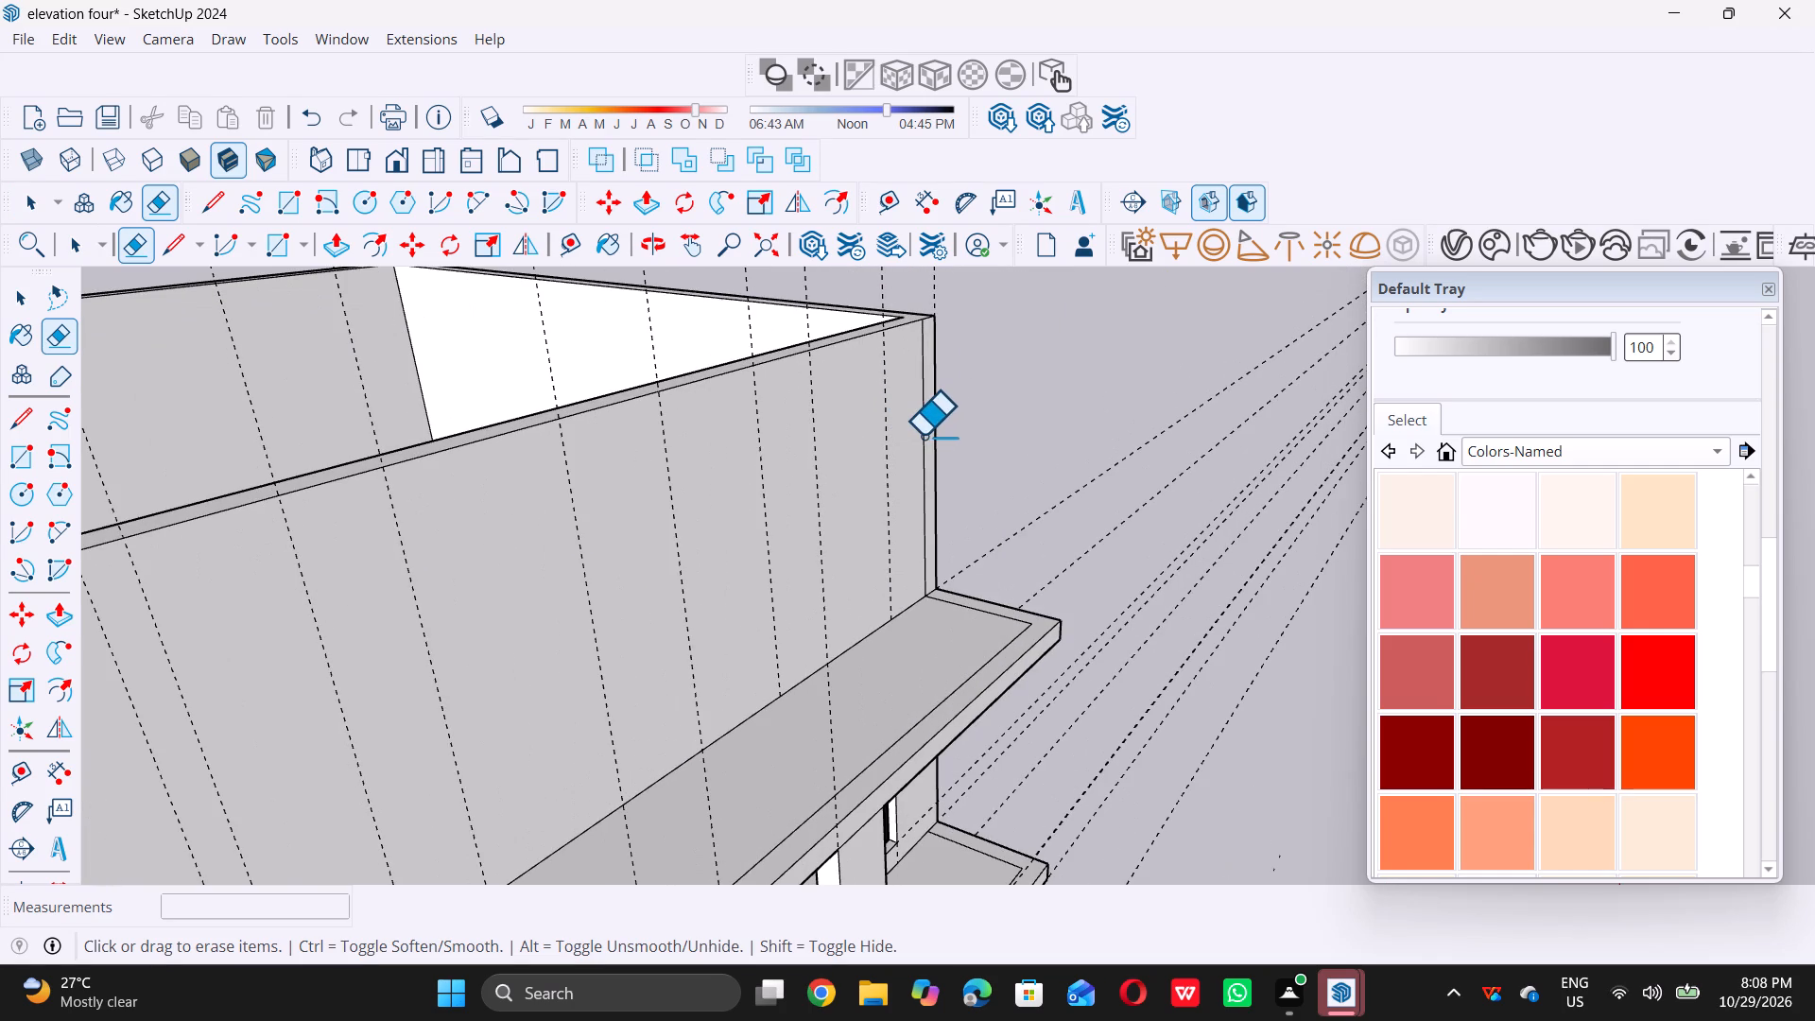
double_click(921, 435)
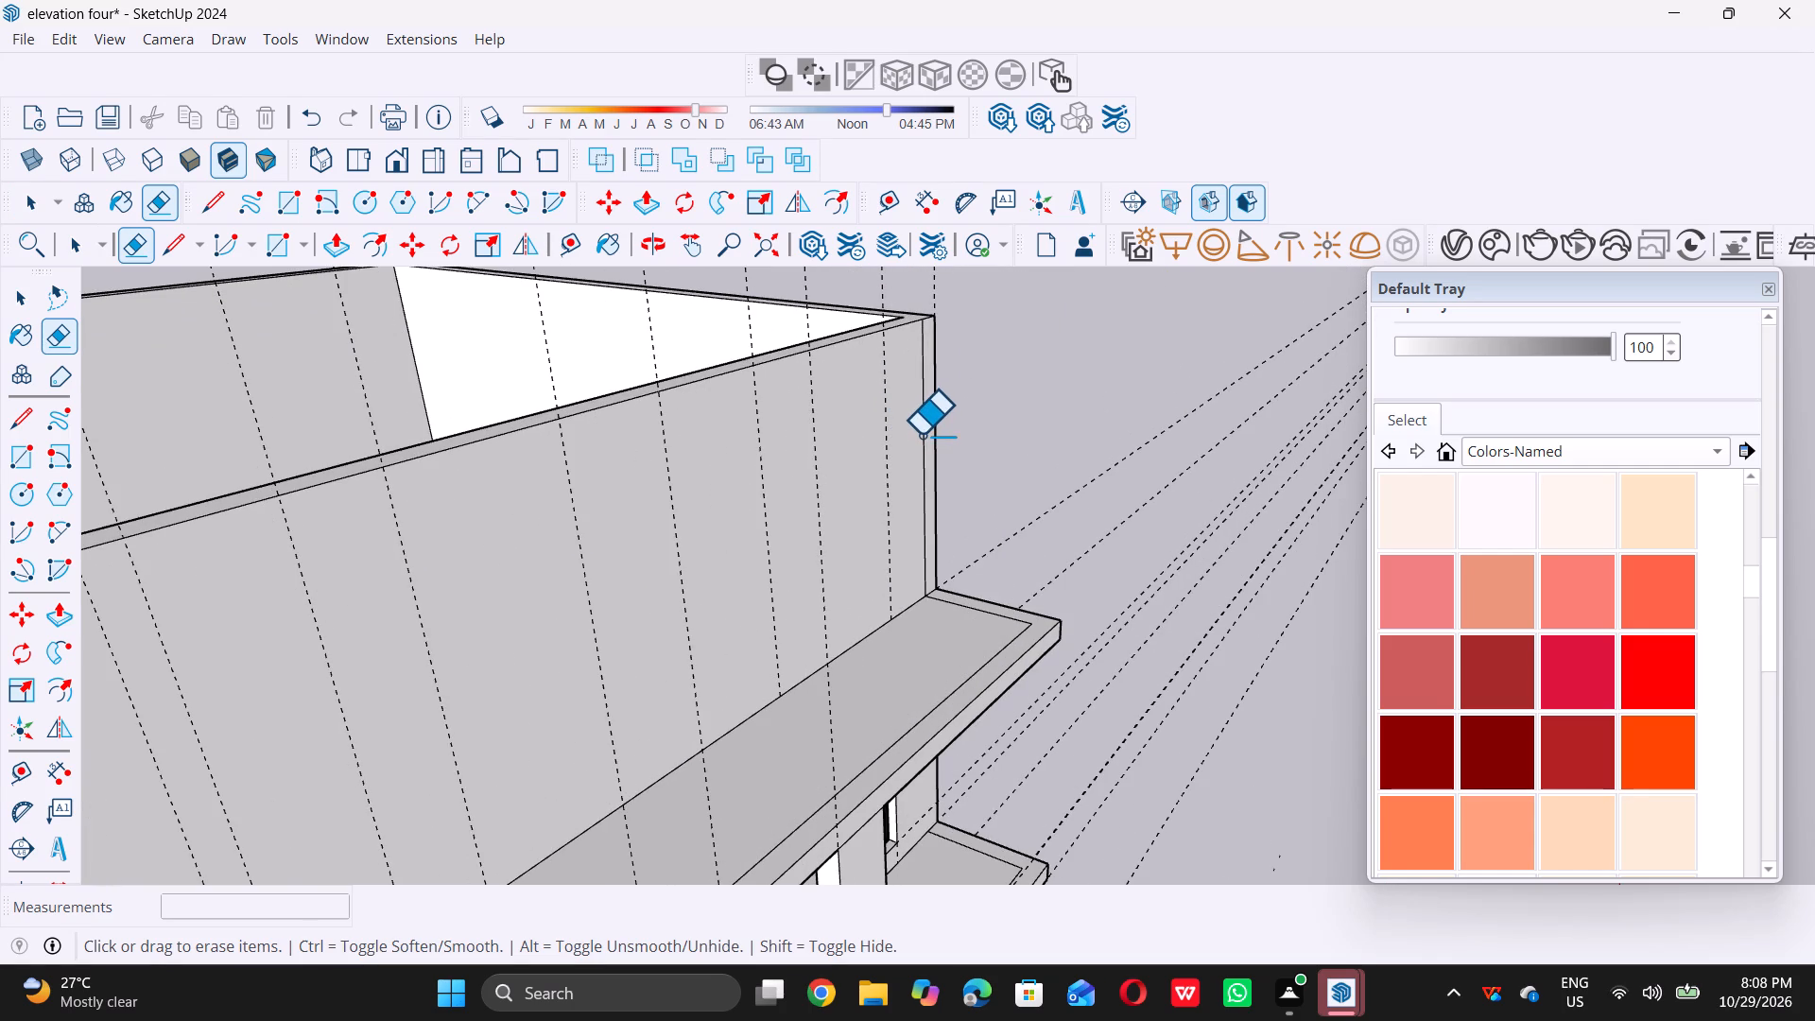
double_click(921, 432)
scroll(926, 432, "up", 2)
triple_click(922, 434)
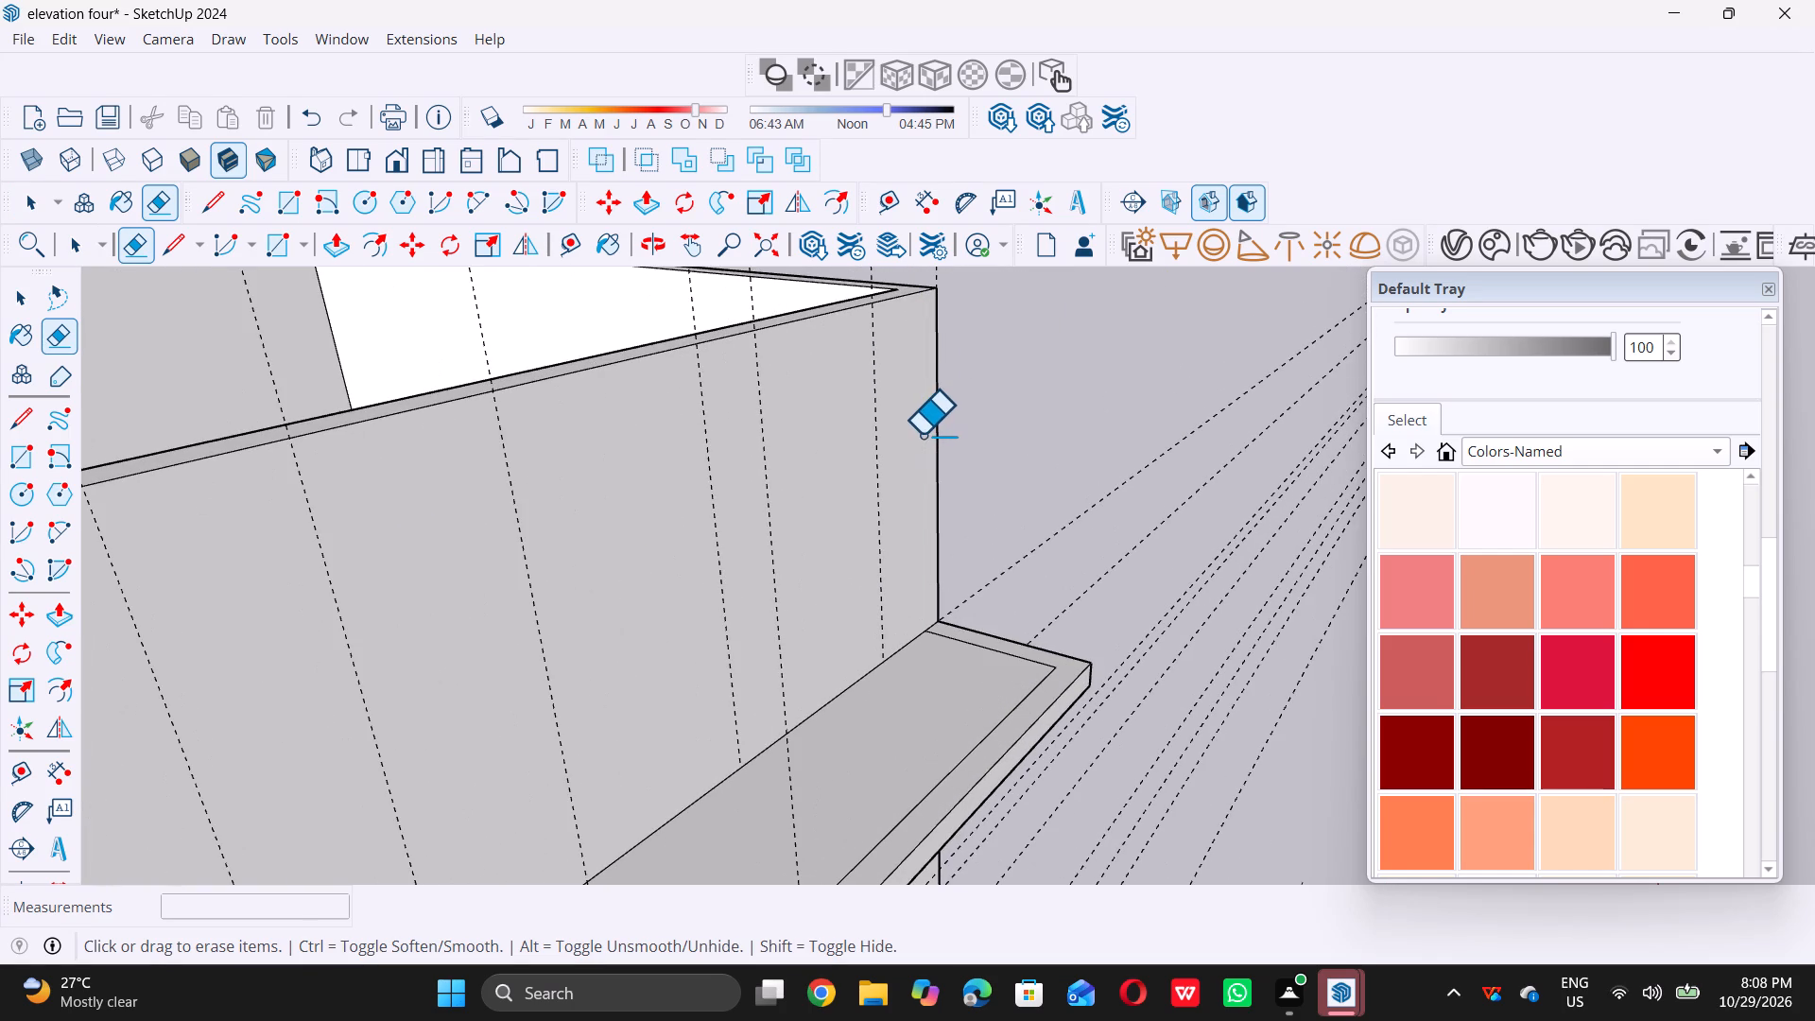
key("space")
Place a horizontal guide about 1' above the base of the new 10' front wall.
scroll(923, 527, "down", 10)
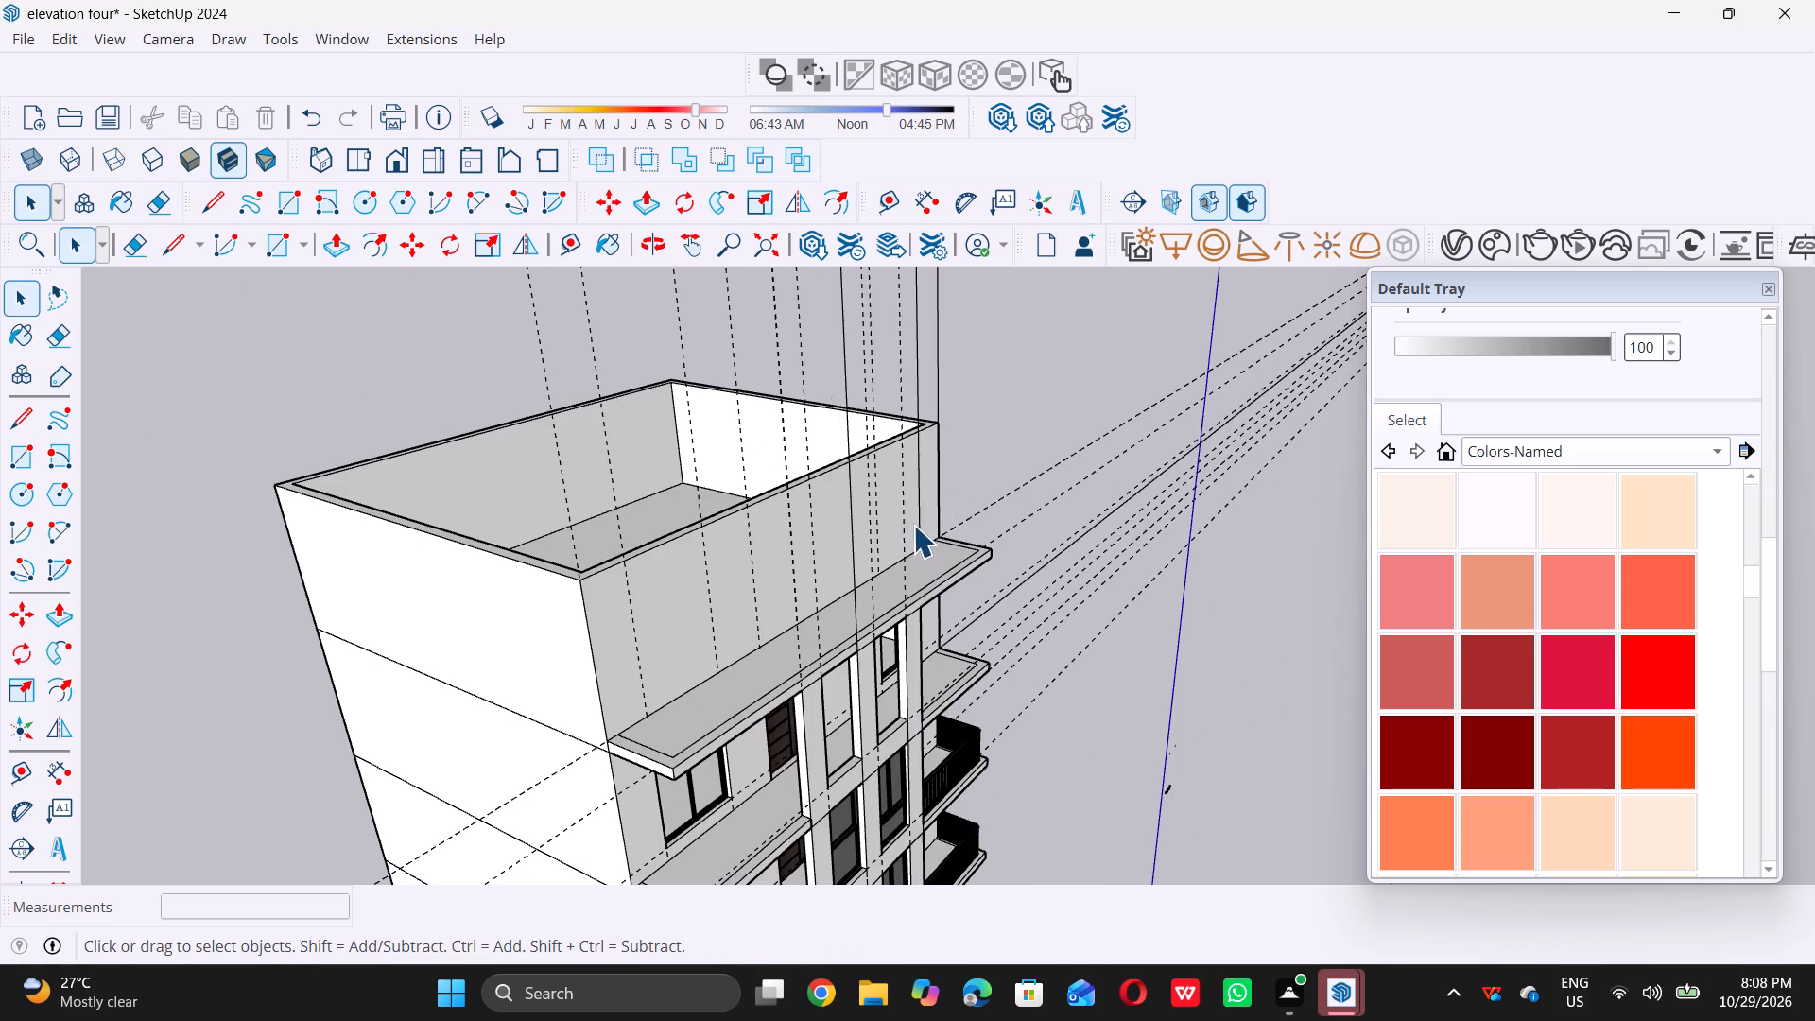
middle_click_drag(911, 524, 761, 452)
scroll(649, 488, "up", 3)
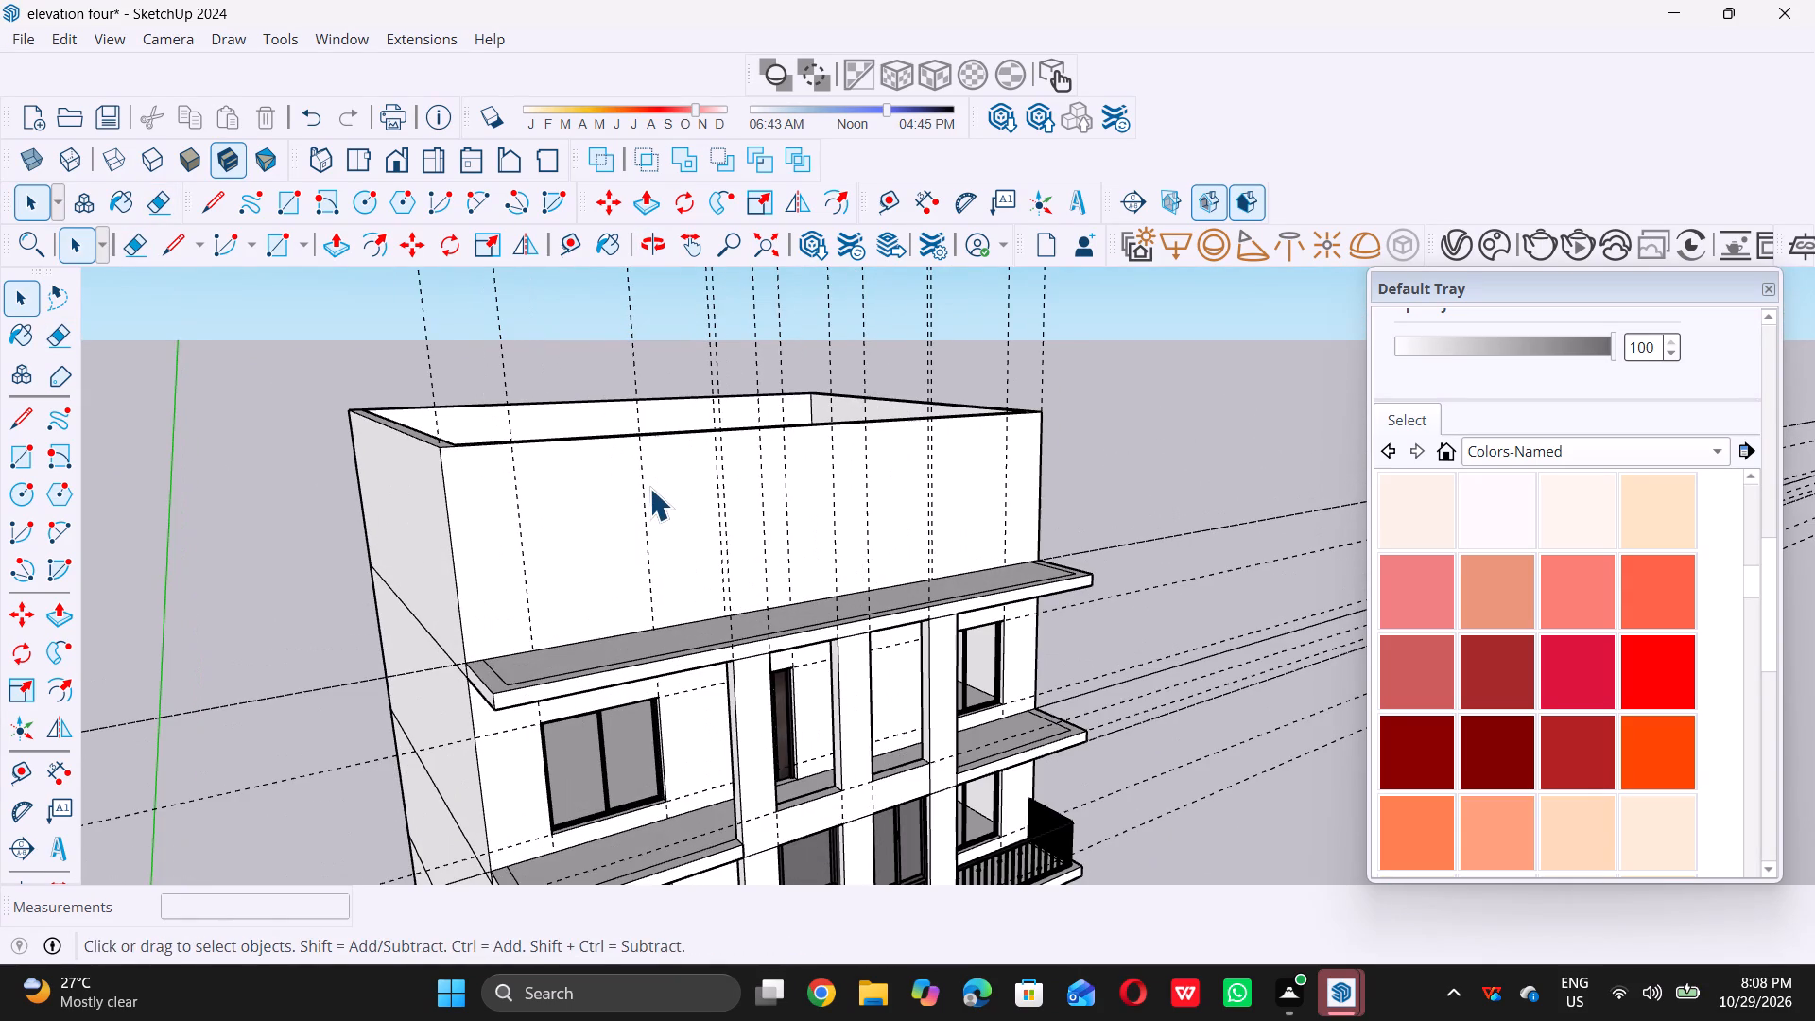
key("t")
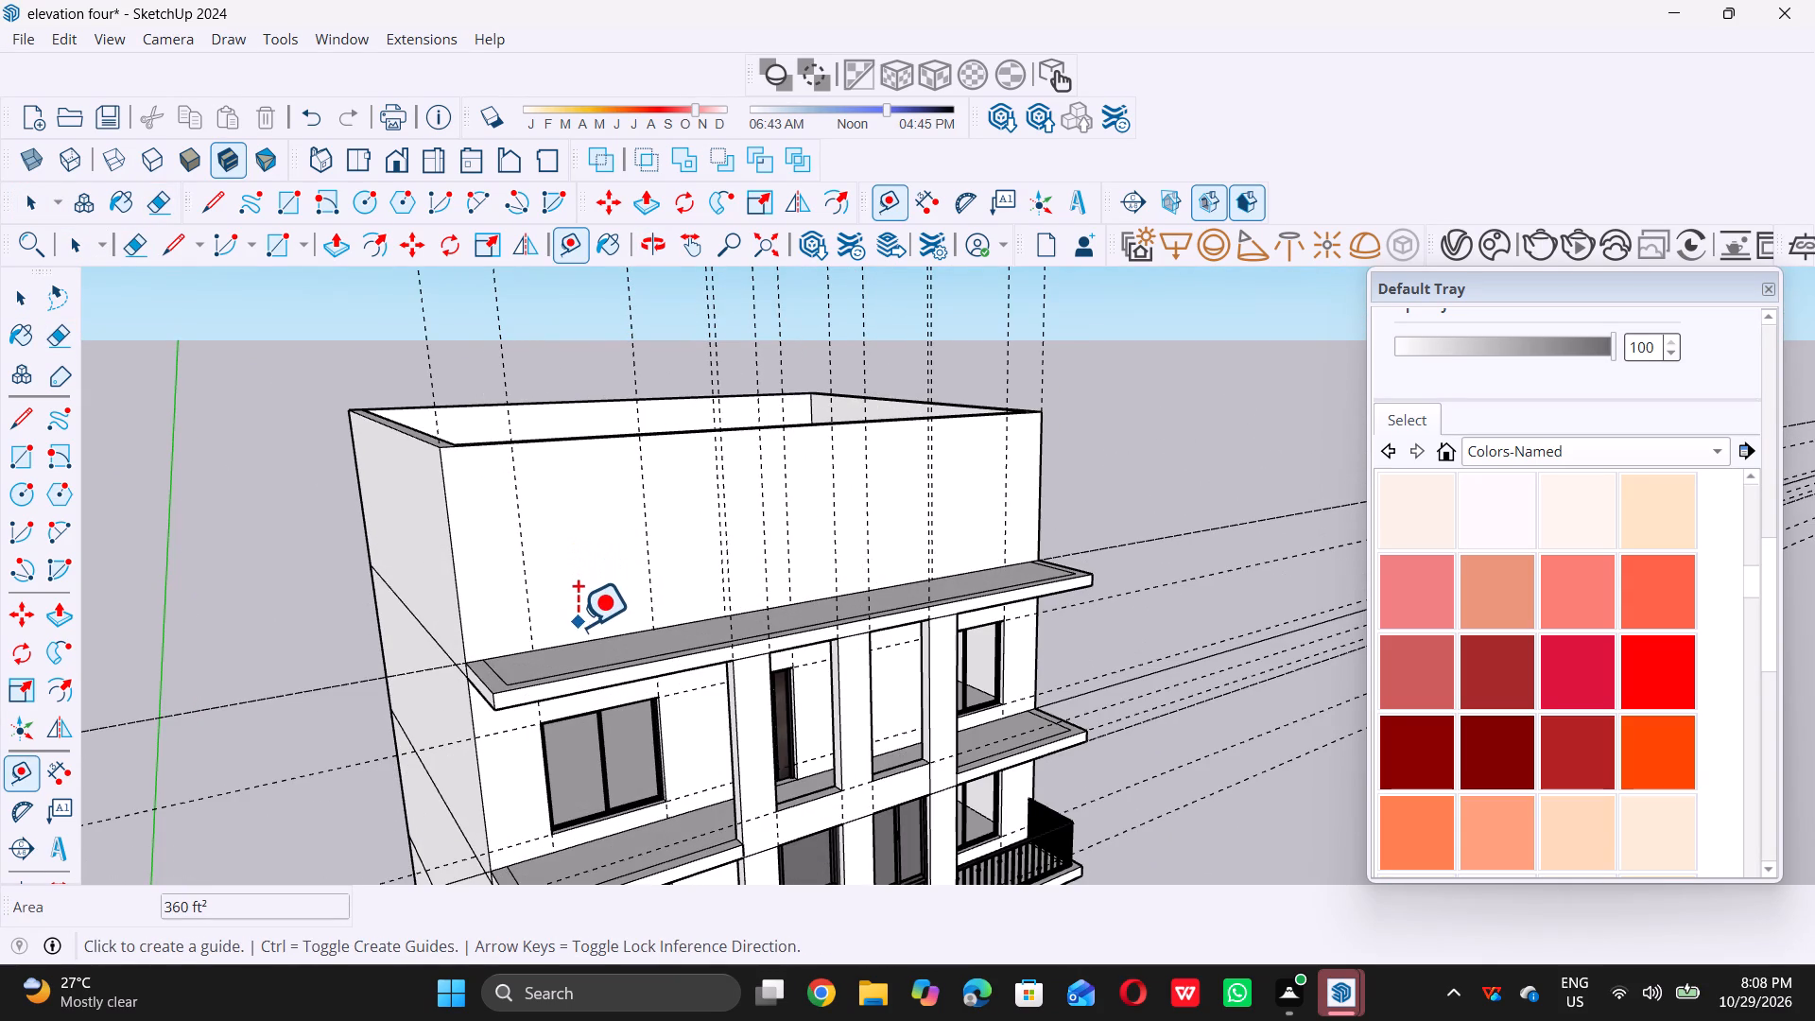
left_click(576, 638)
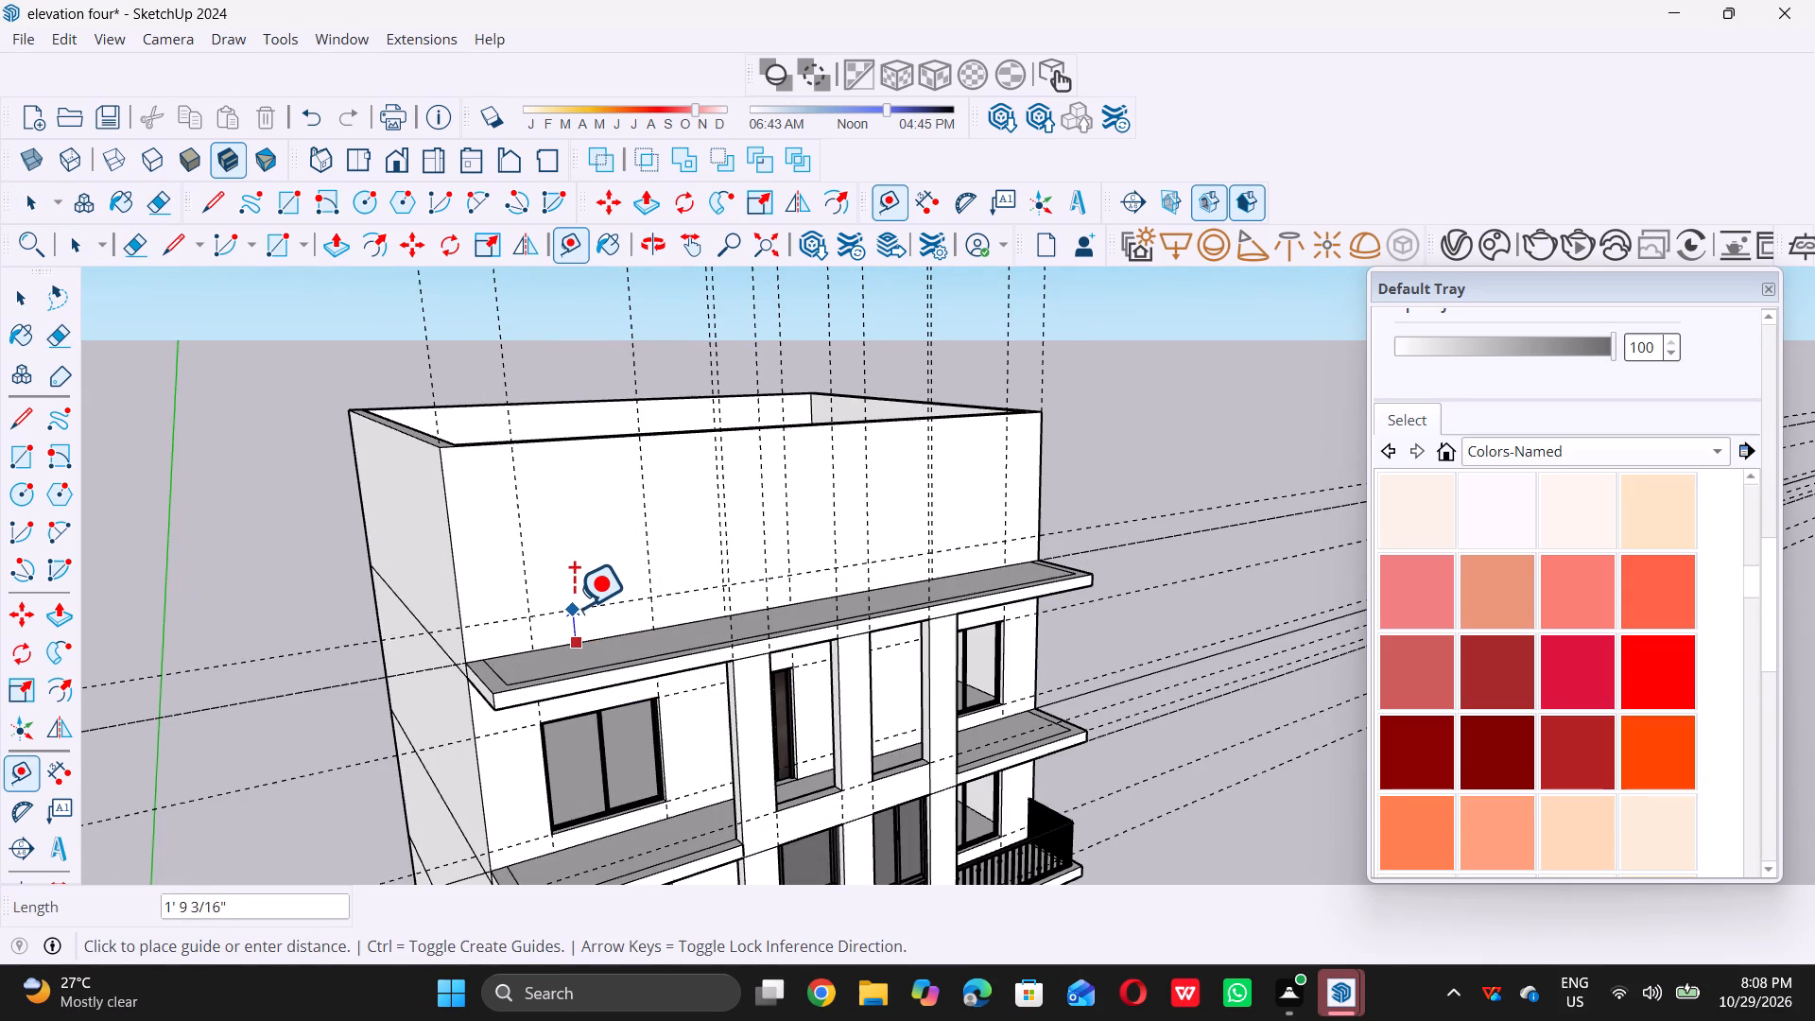
double_click(574, 617)
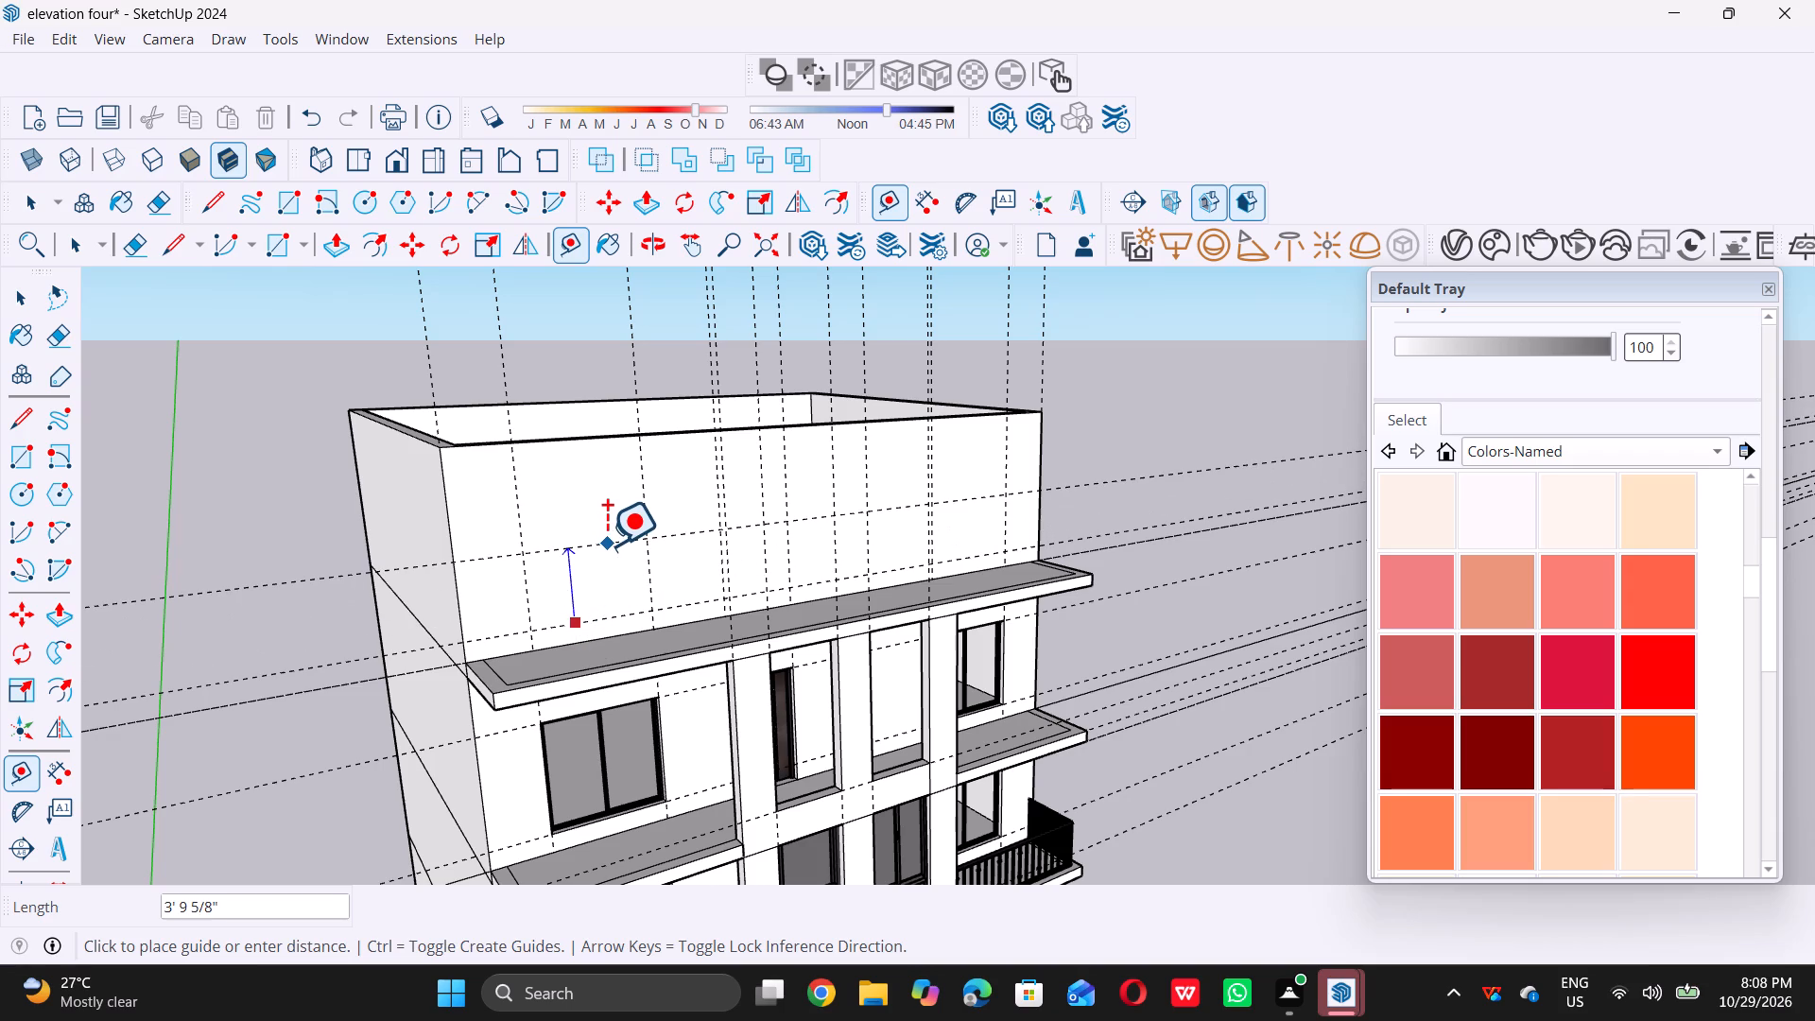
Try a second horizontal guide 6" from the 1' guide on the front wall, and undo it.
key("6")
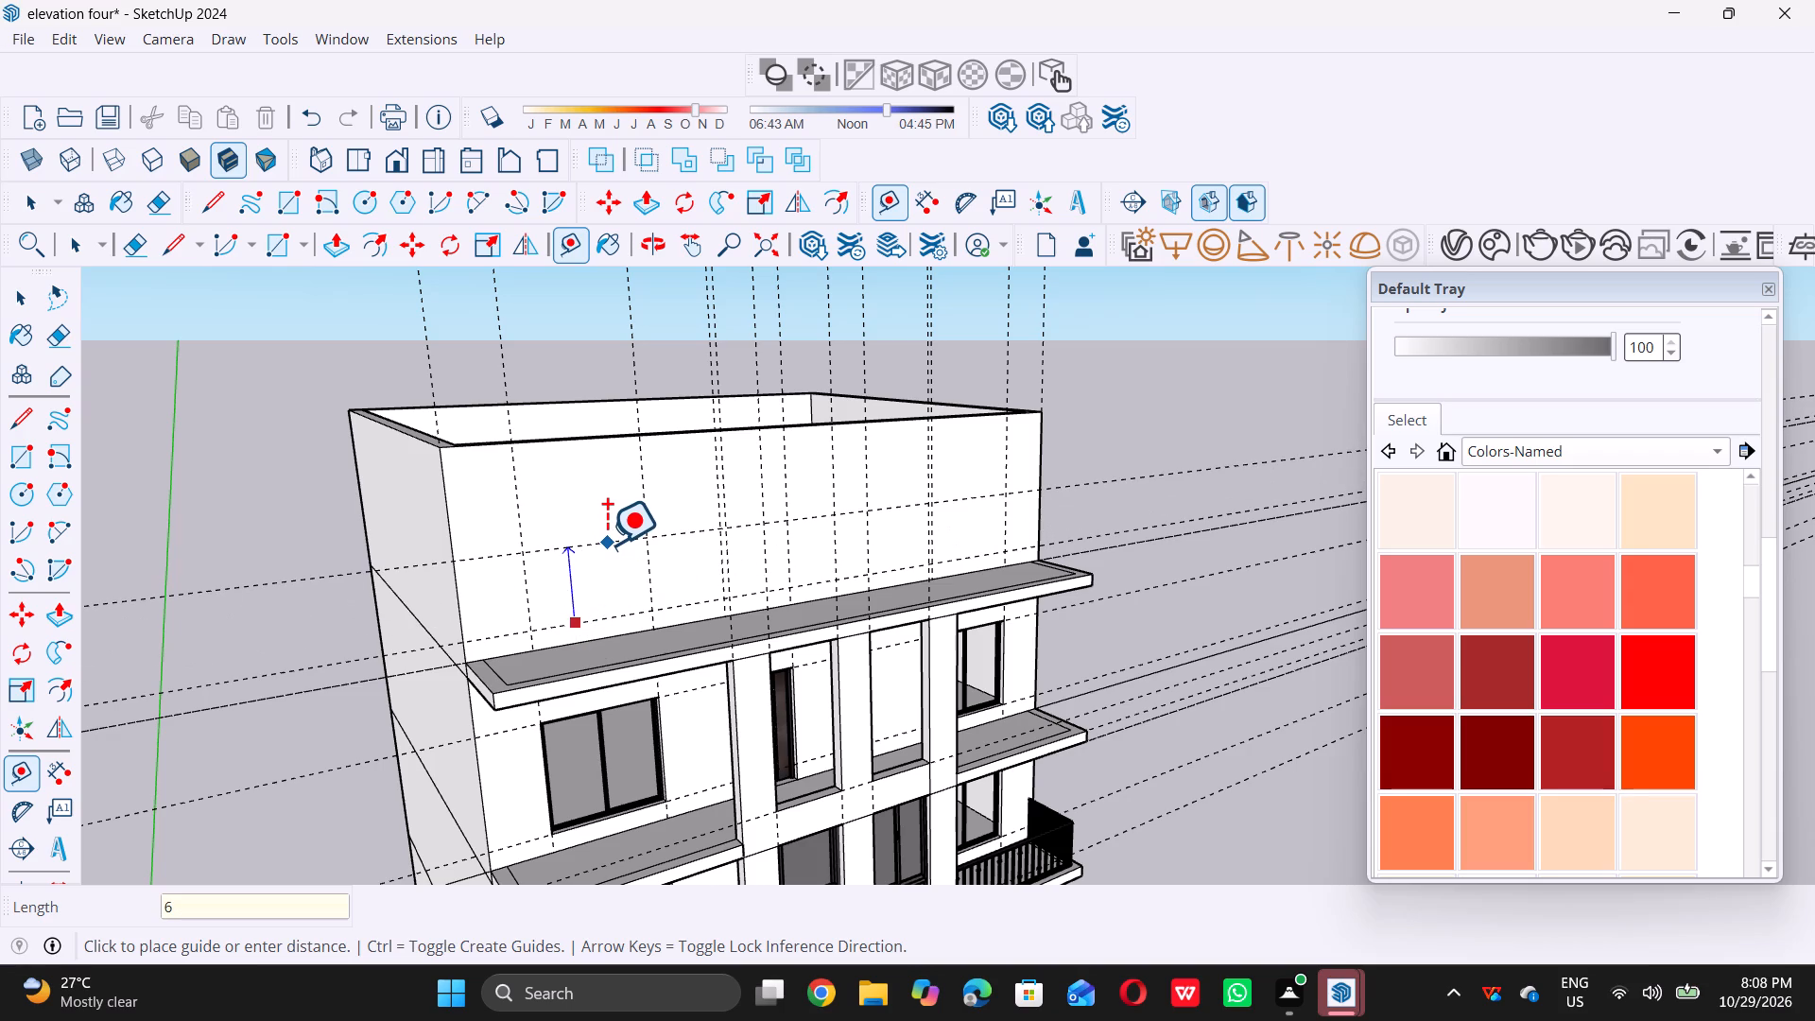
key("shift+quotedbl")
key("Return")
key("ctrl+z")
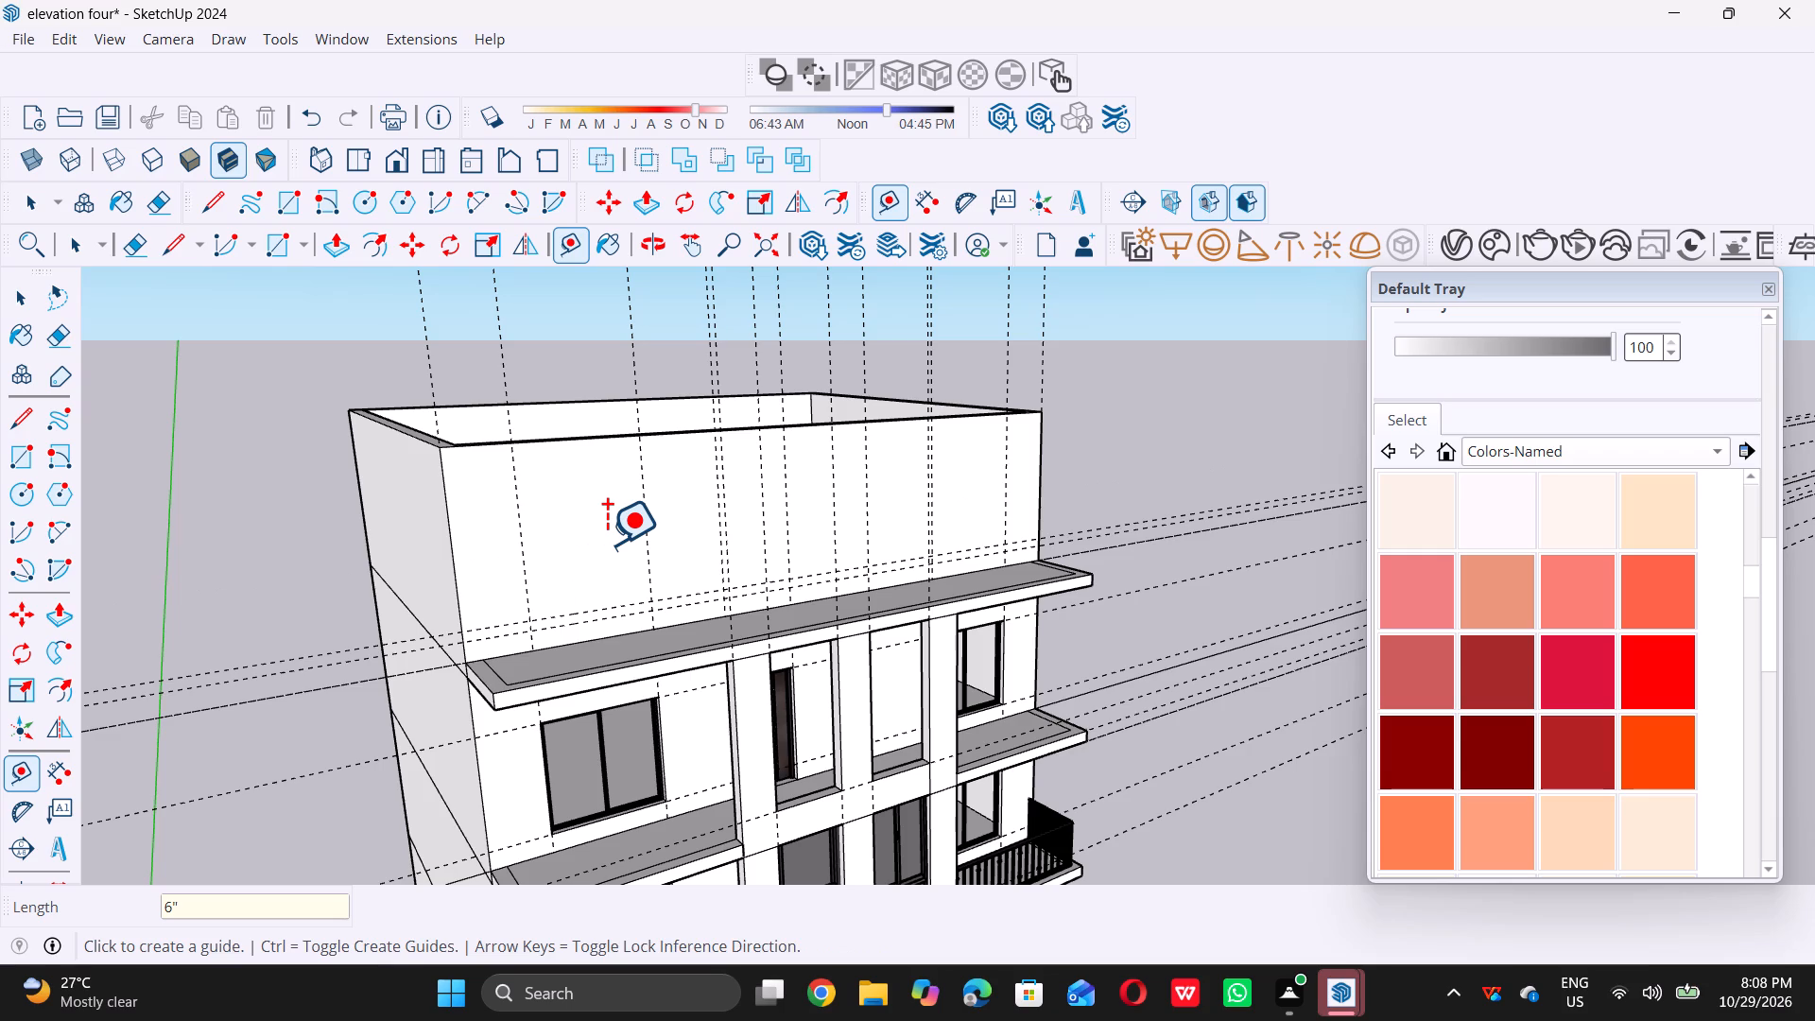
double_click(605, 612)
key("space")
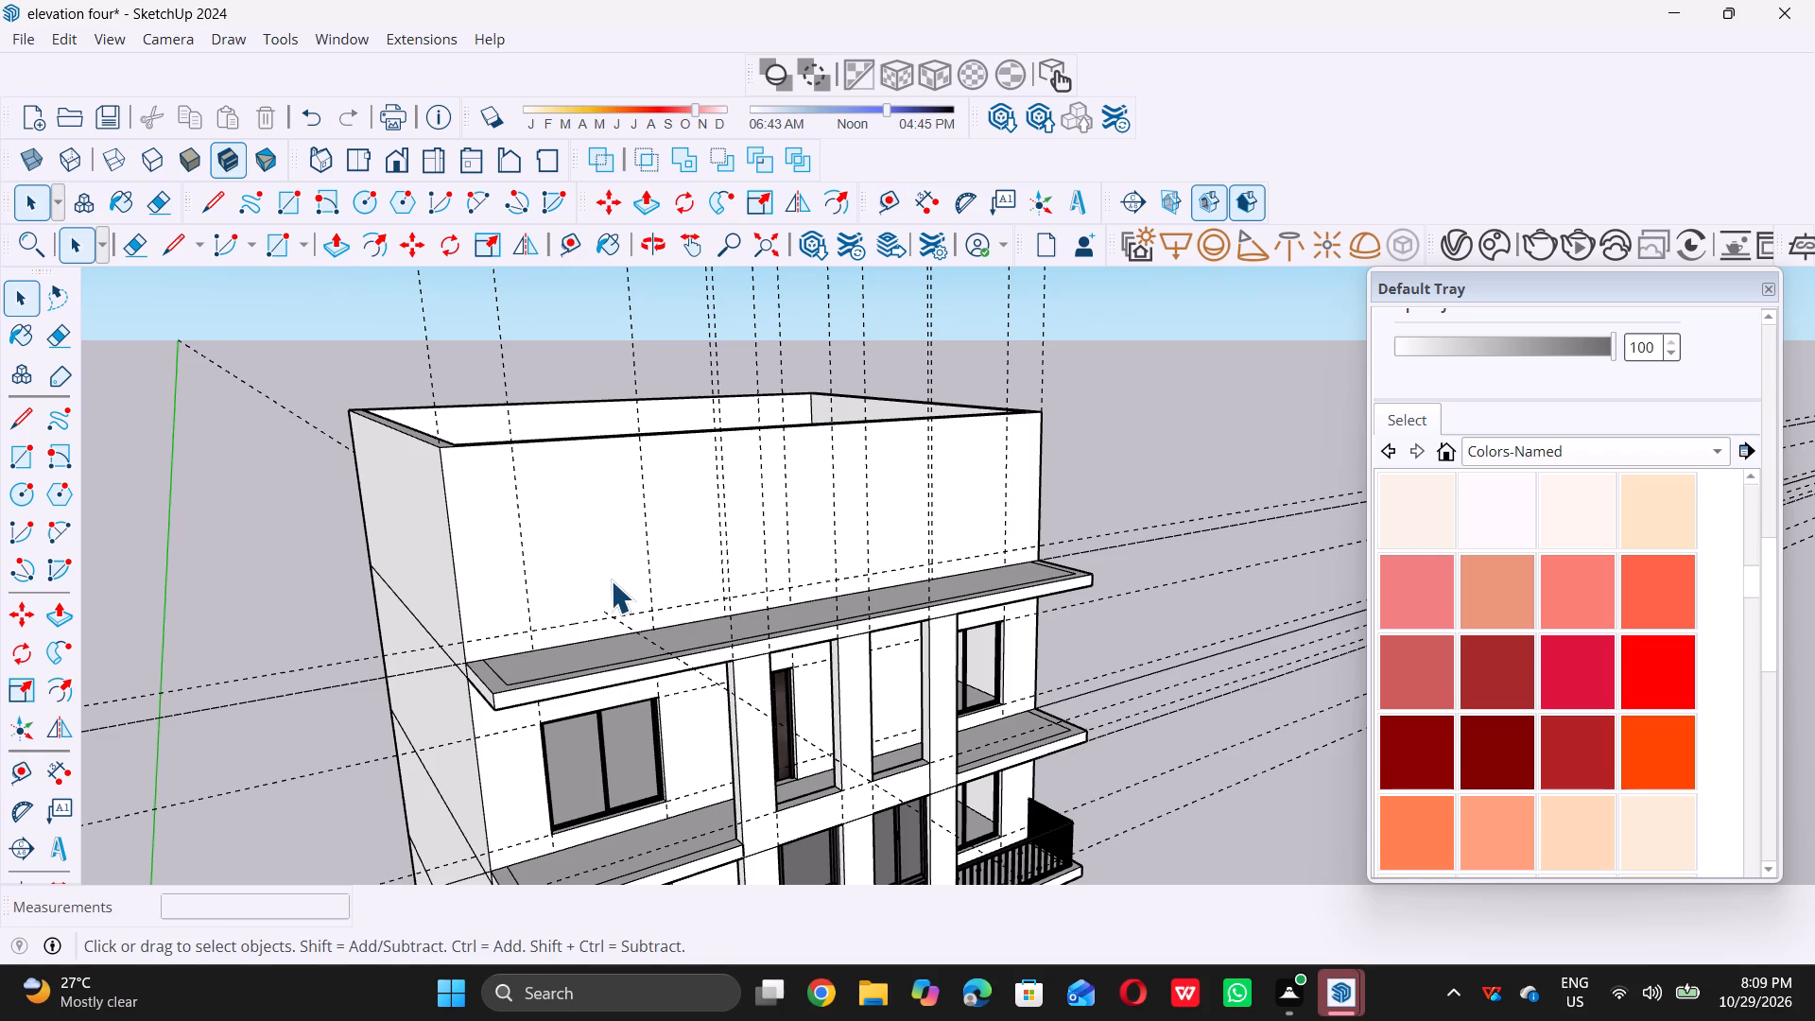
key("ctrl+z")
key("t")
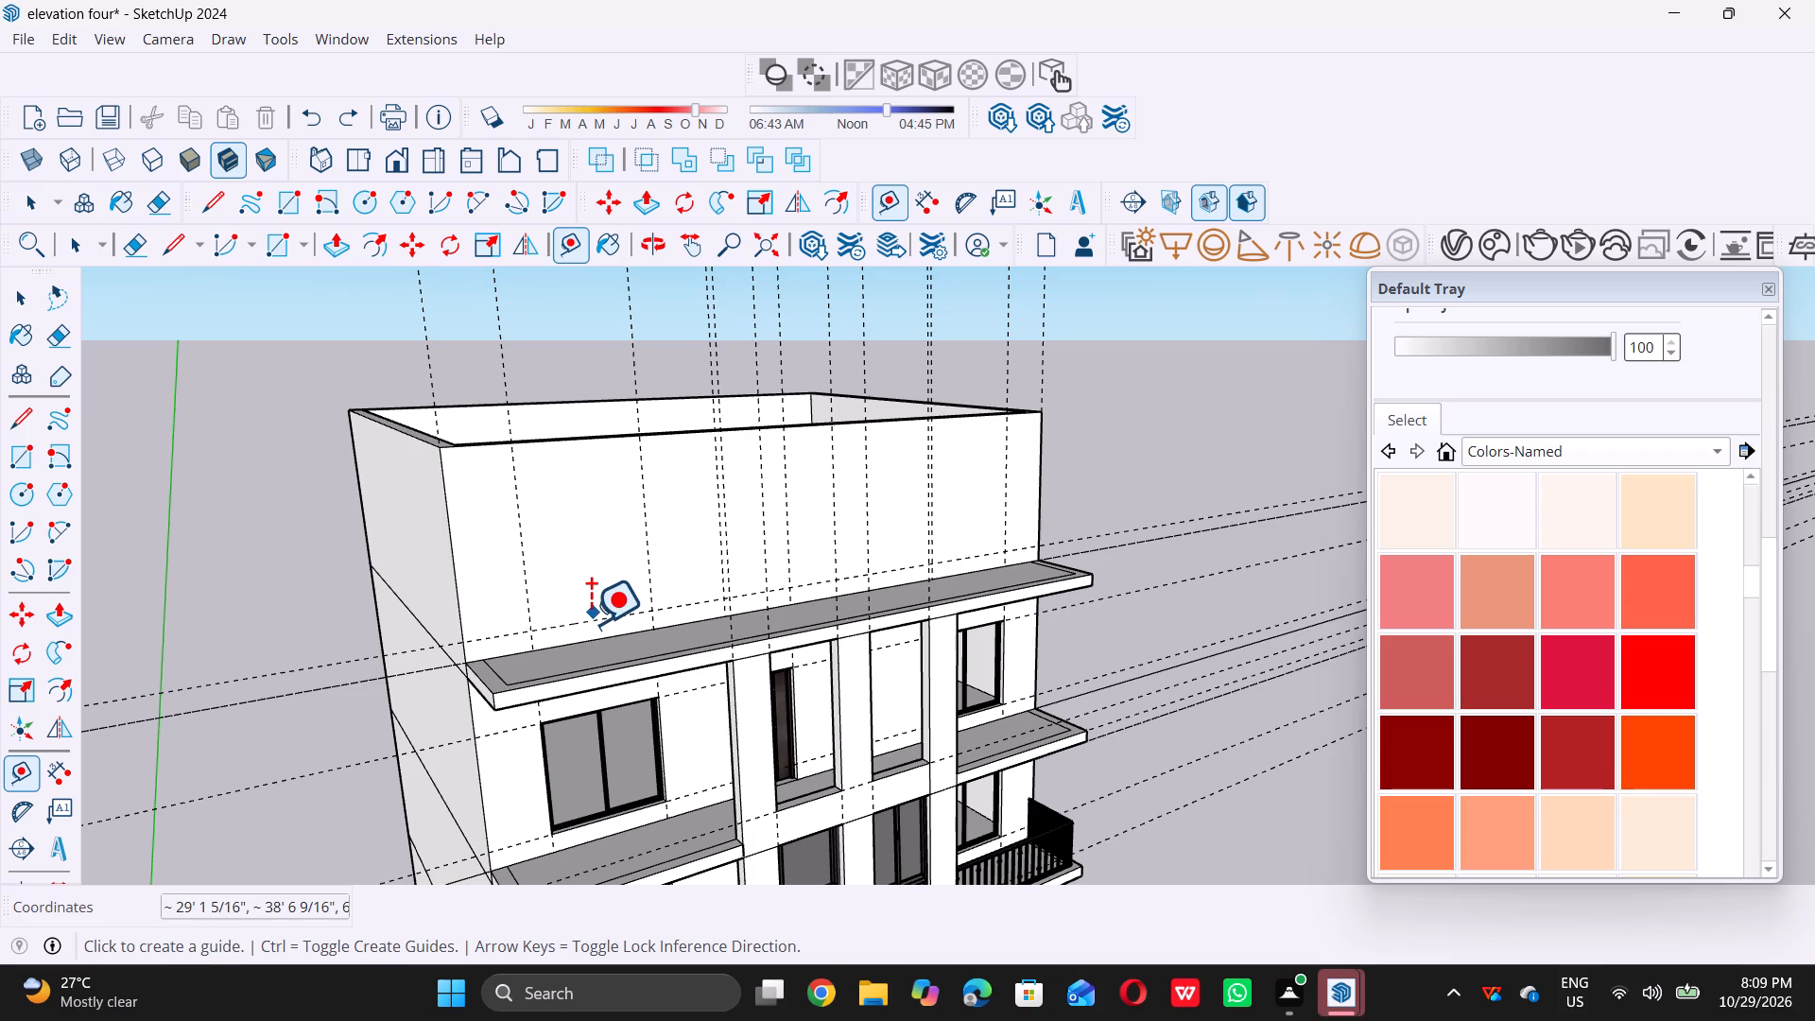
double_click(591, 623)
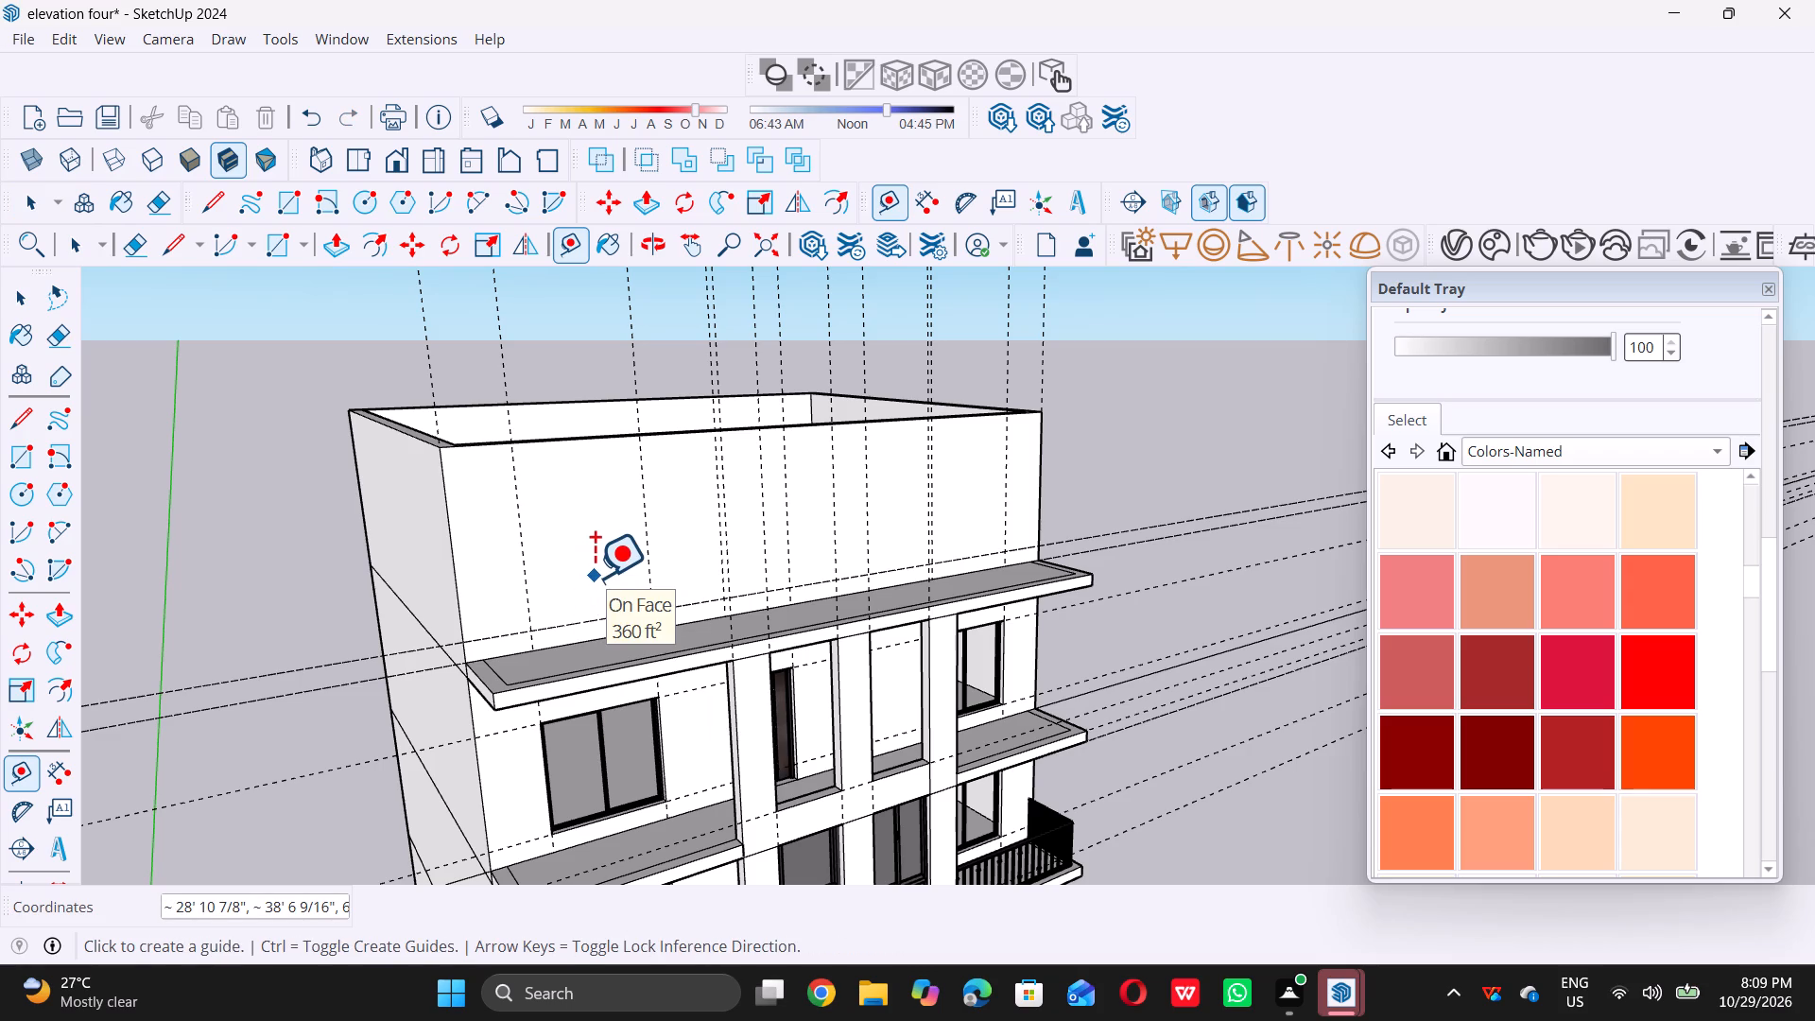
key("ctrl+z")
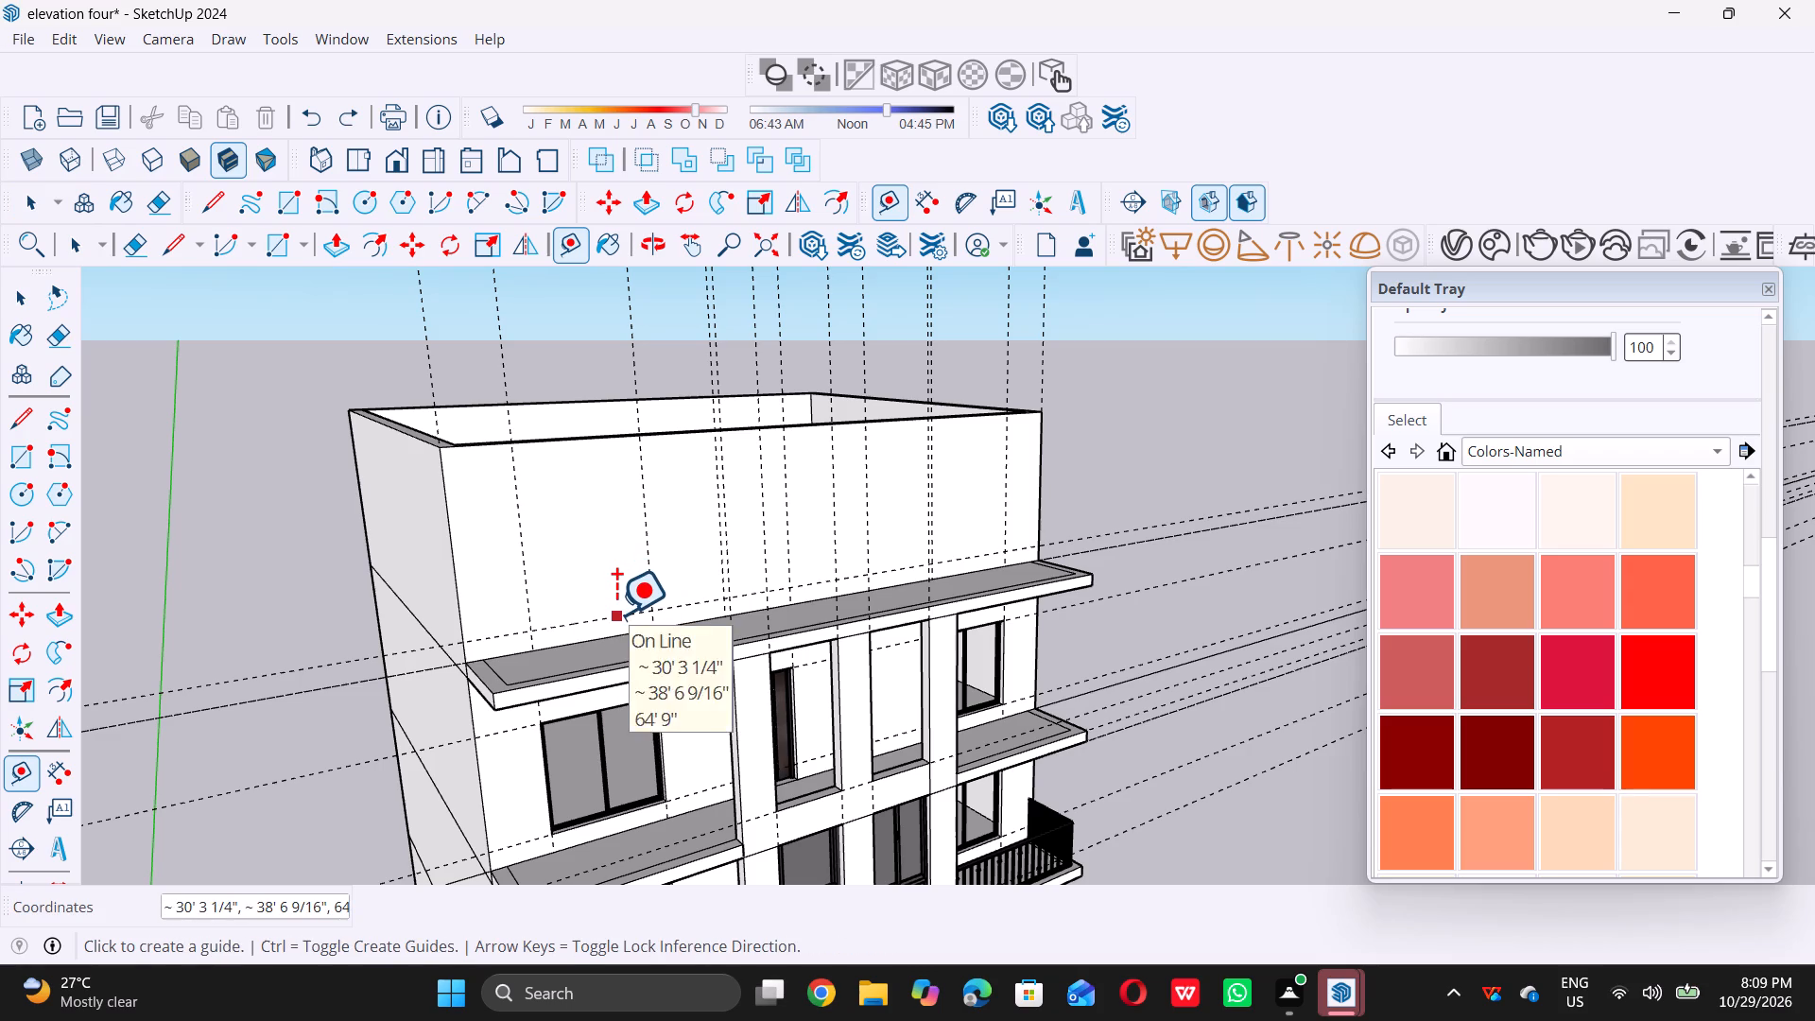
Place a horizontal guide 6' above the 1' guide on the front wall.
left_click(616, 614)
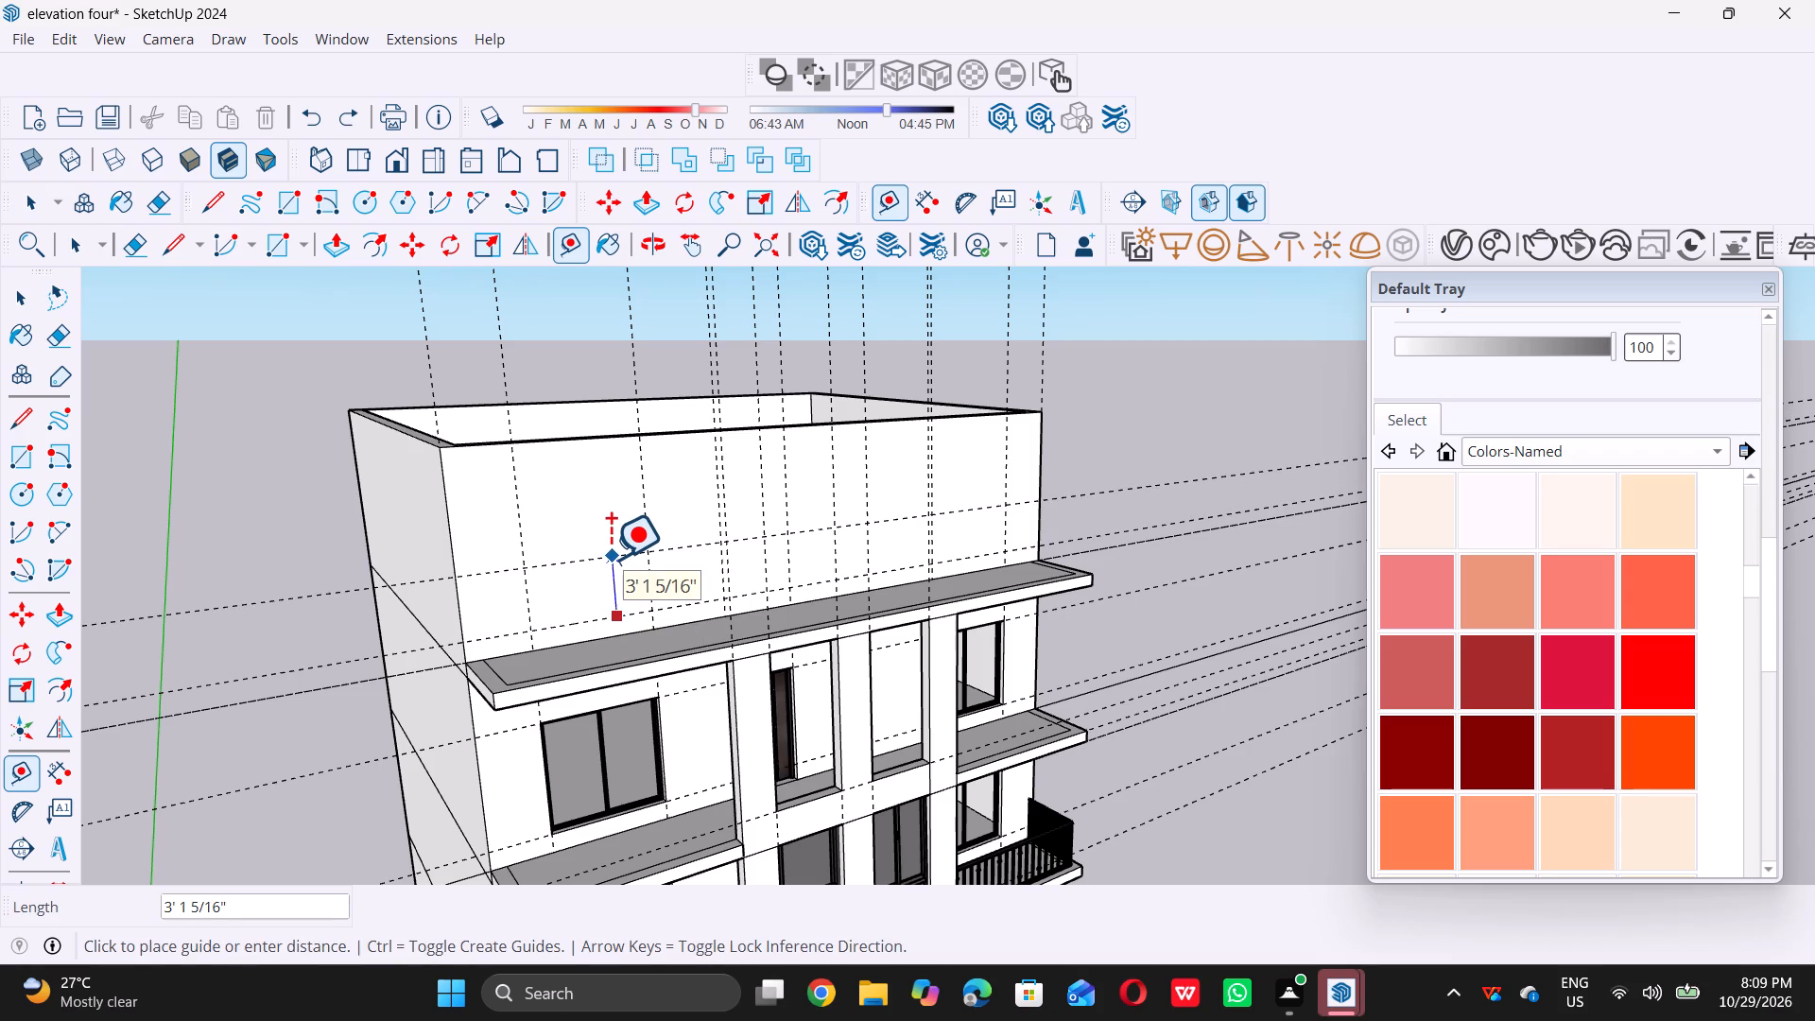
key("6")
key("apostrophe")
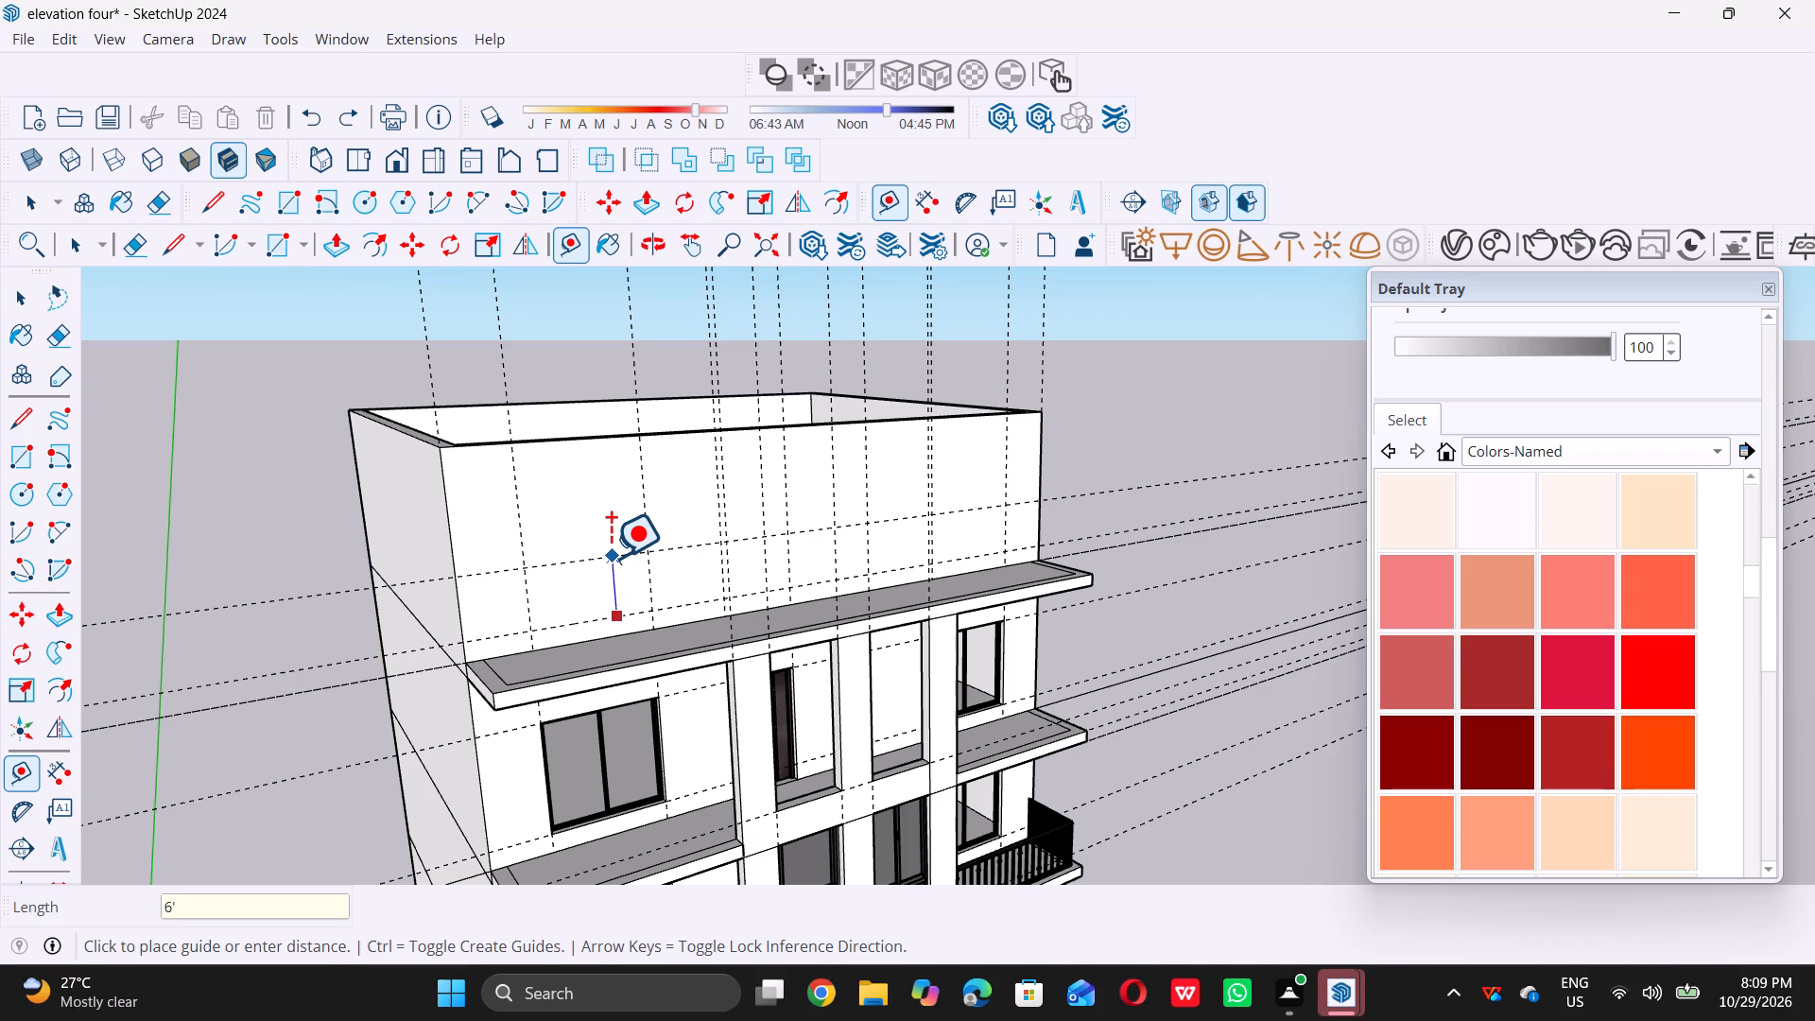
key("Return")
key("space")
Draw a 6' by 6' rectangle between the guides on the front wall, in line with the top-floor window at the near end.
type("r")
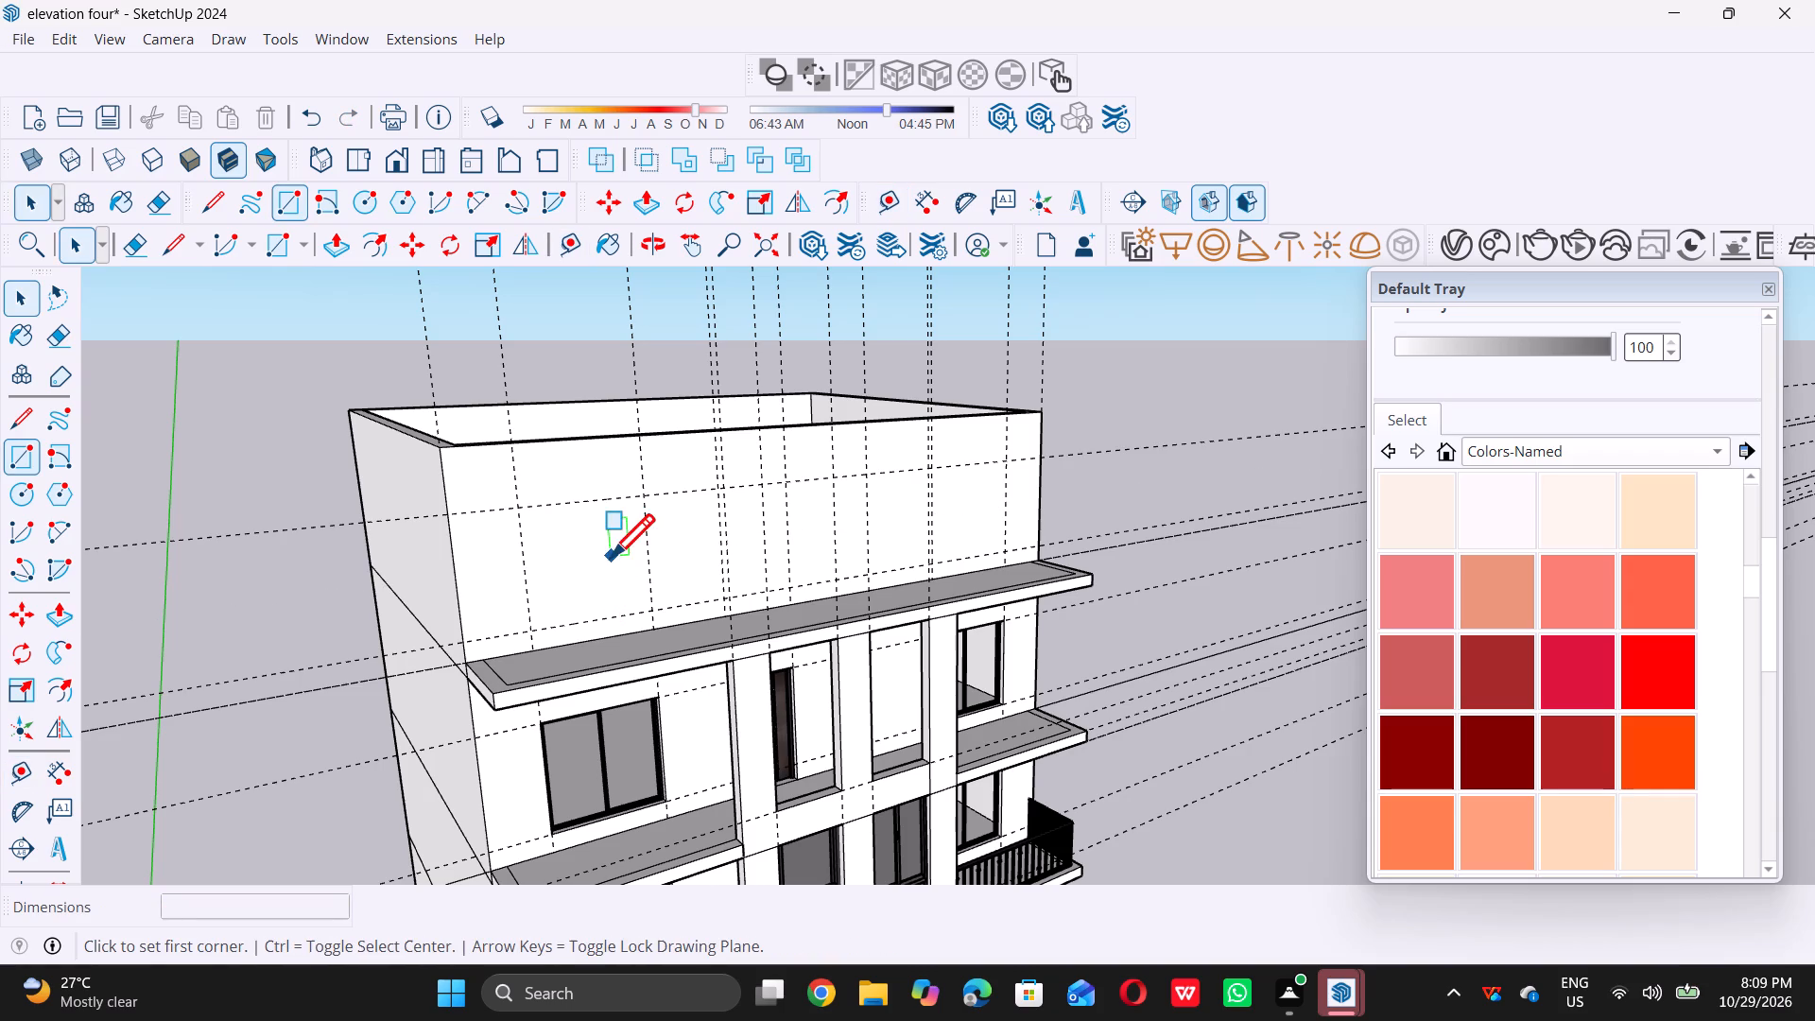
scroll(540, 534, "up", 2)
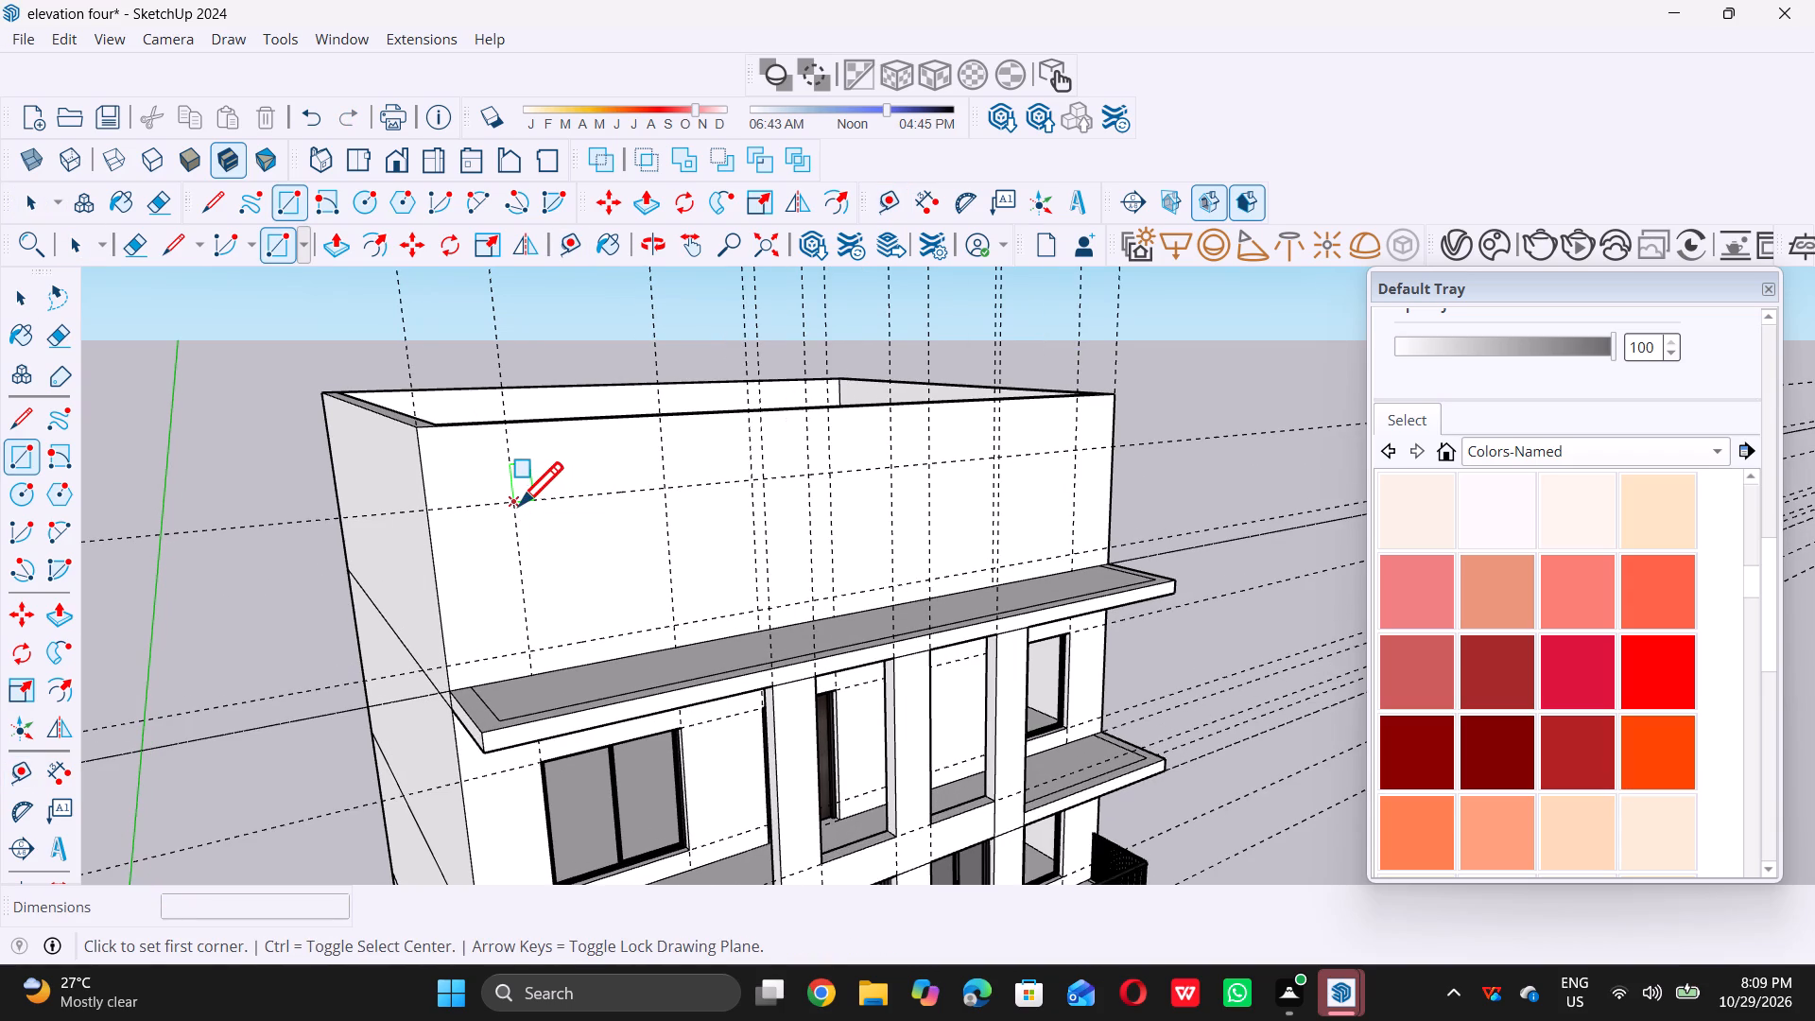
triple_click(516, 504)
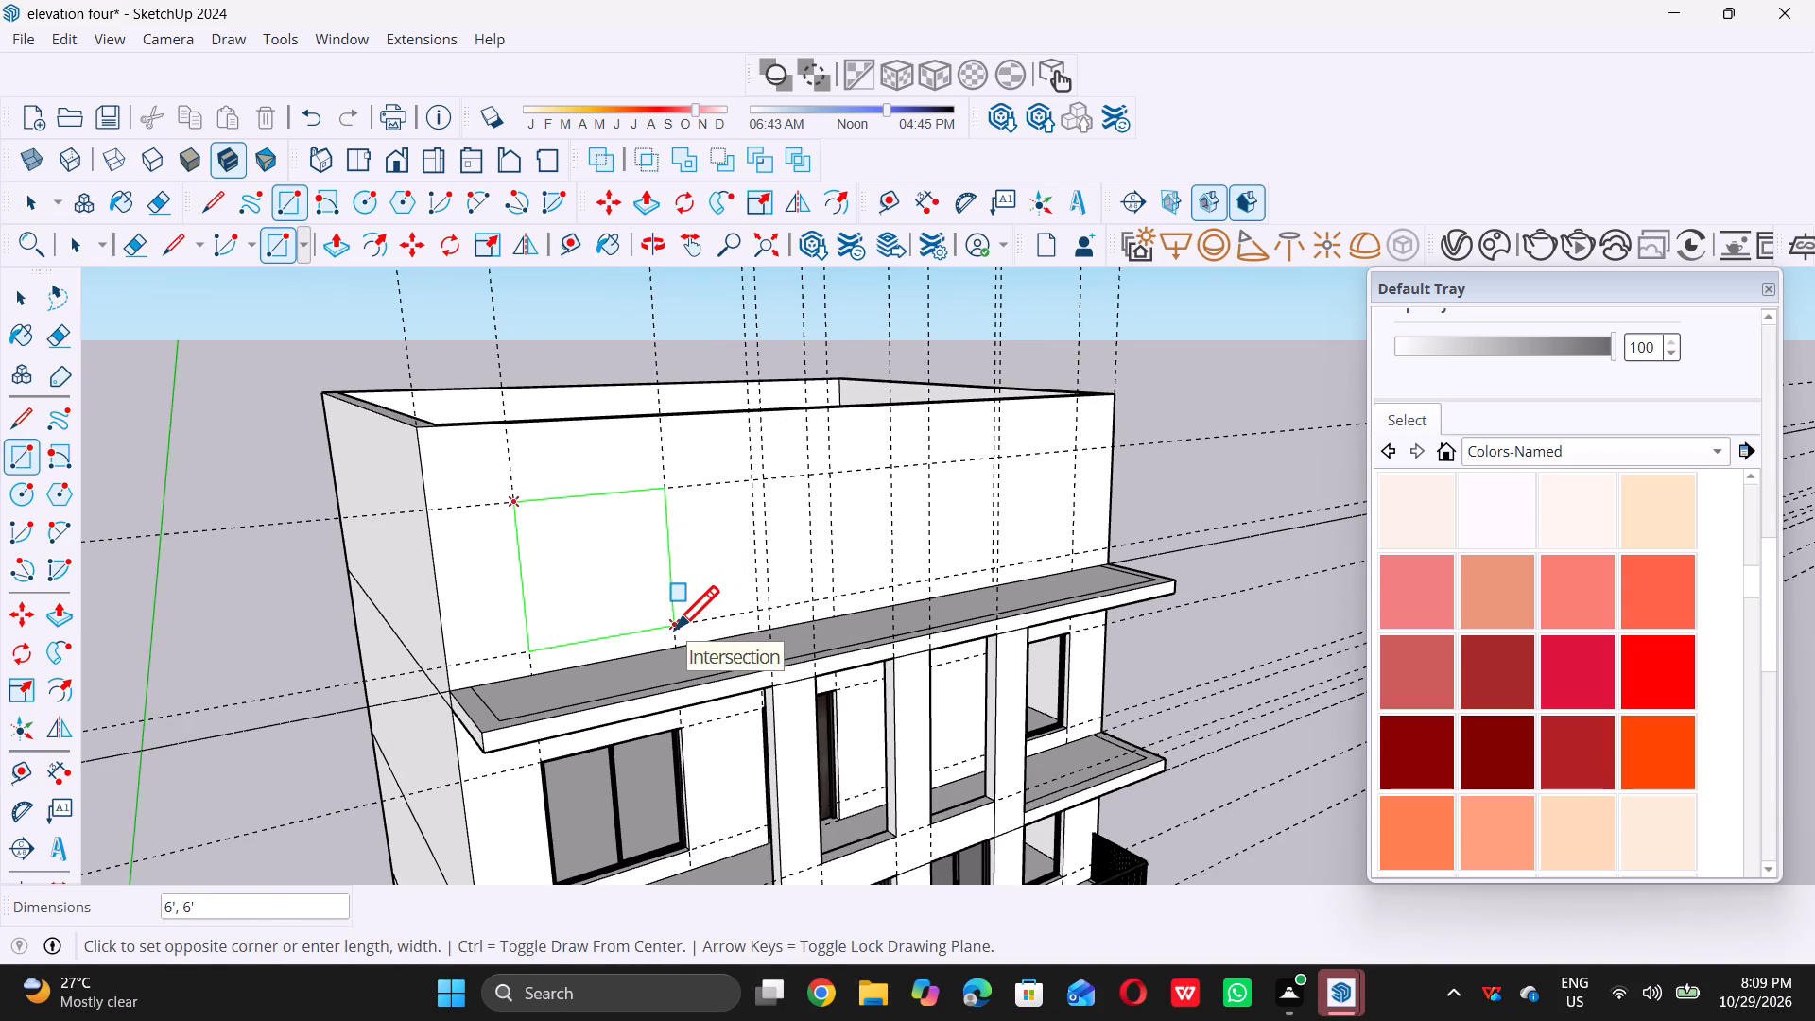
triple_click(675, 627)
left_click(675, 627)
middle_click_drag(606, 492, 568, 647)
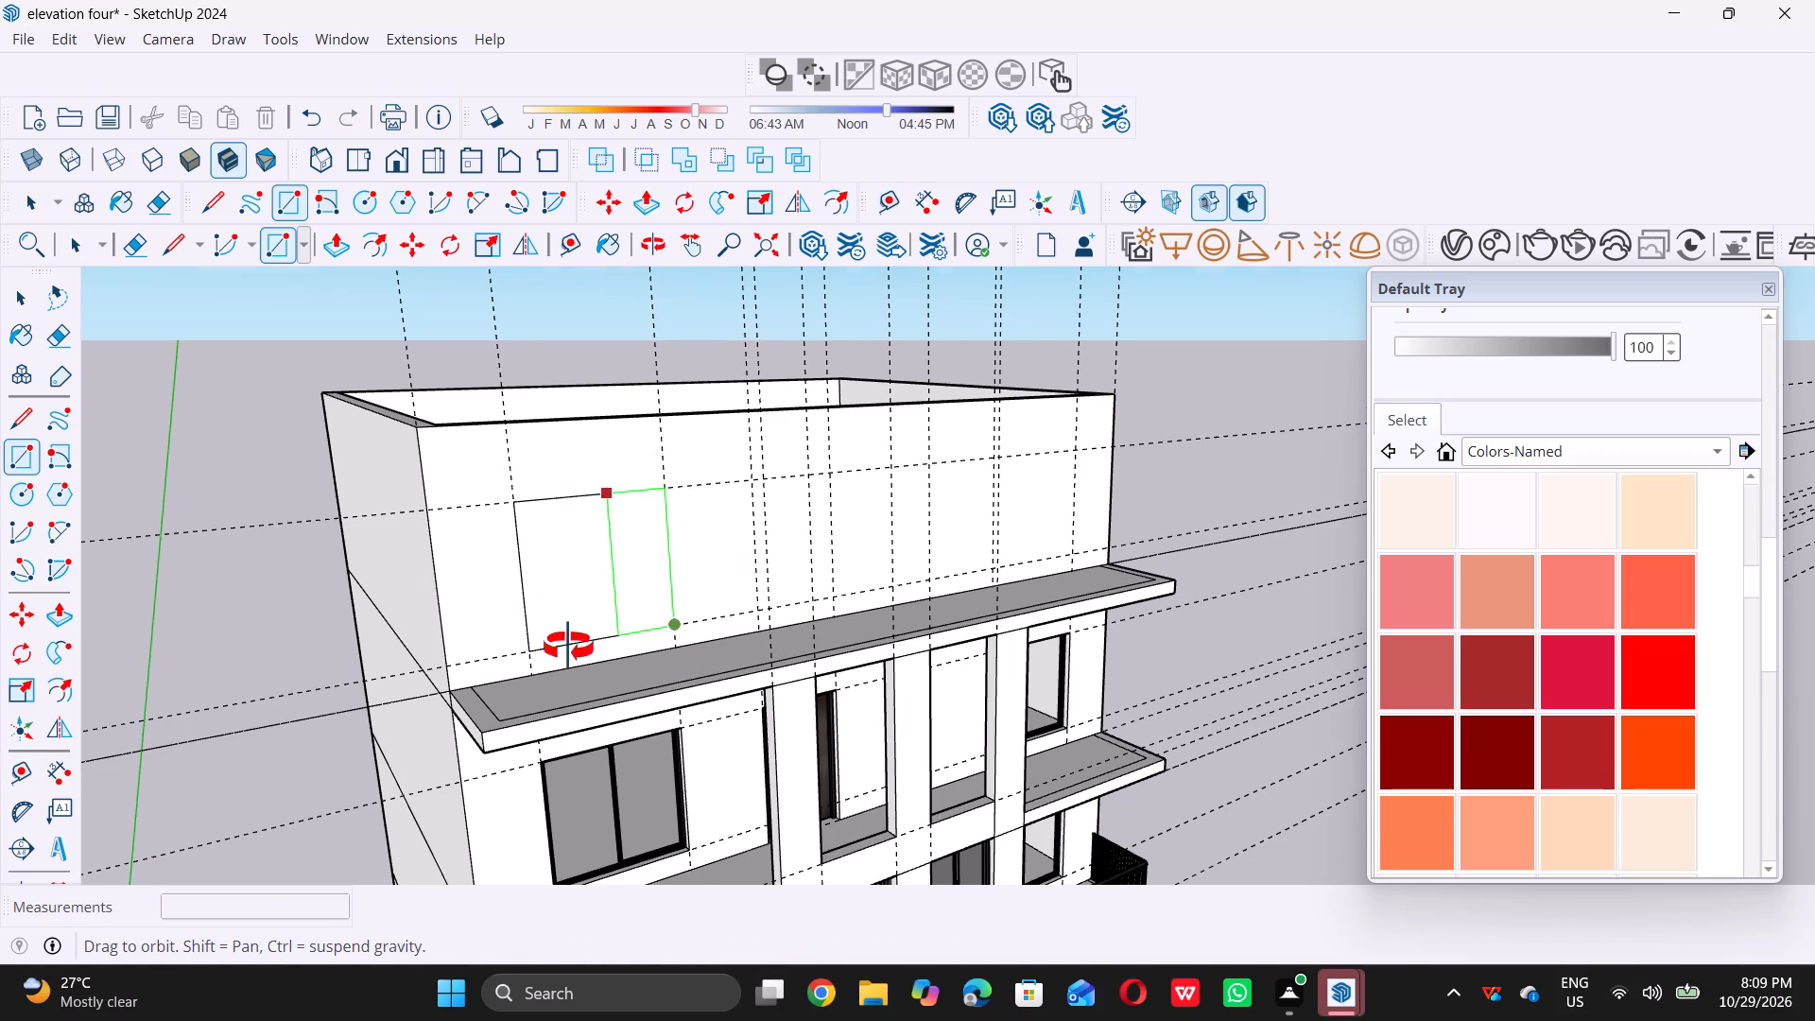
middle_click_drag(568, 647, 568, 648)
key("space")
Draw a 6' high rectangle between the guides on the front wall, in line with the top-floor window at the far end.
scroll(607, 618, "up", 3)
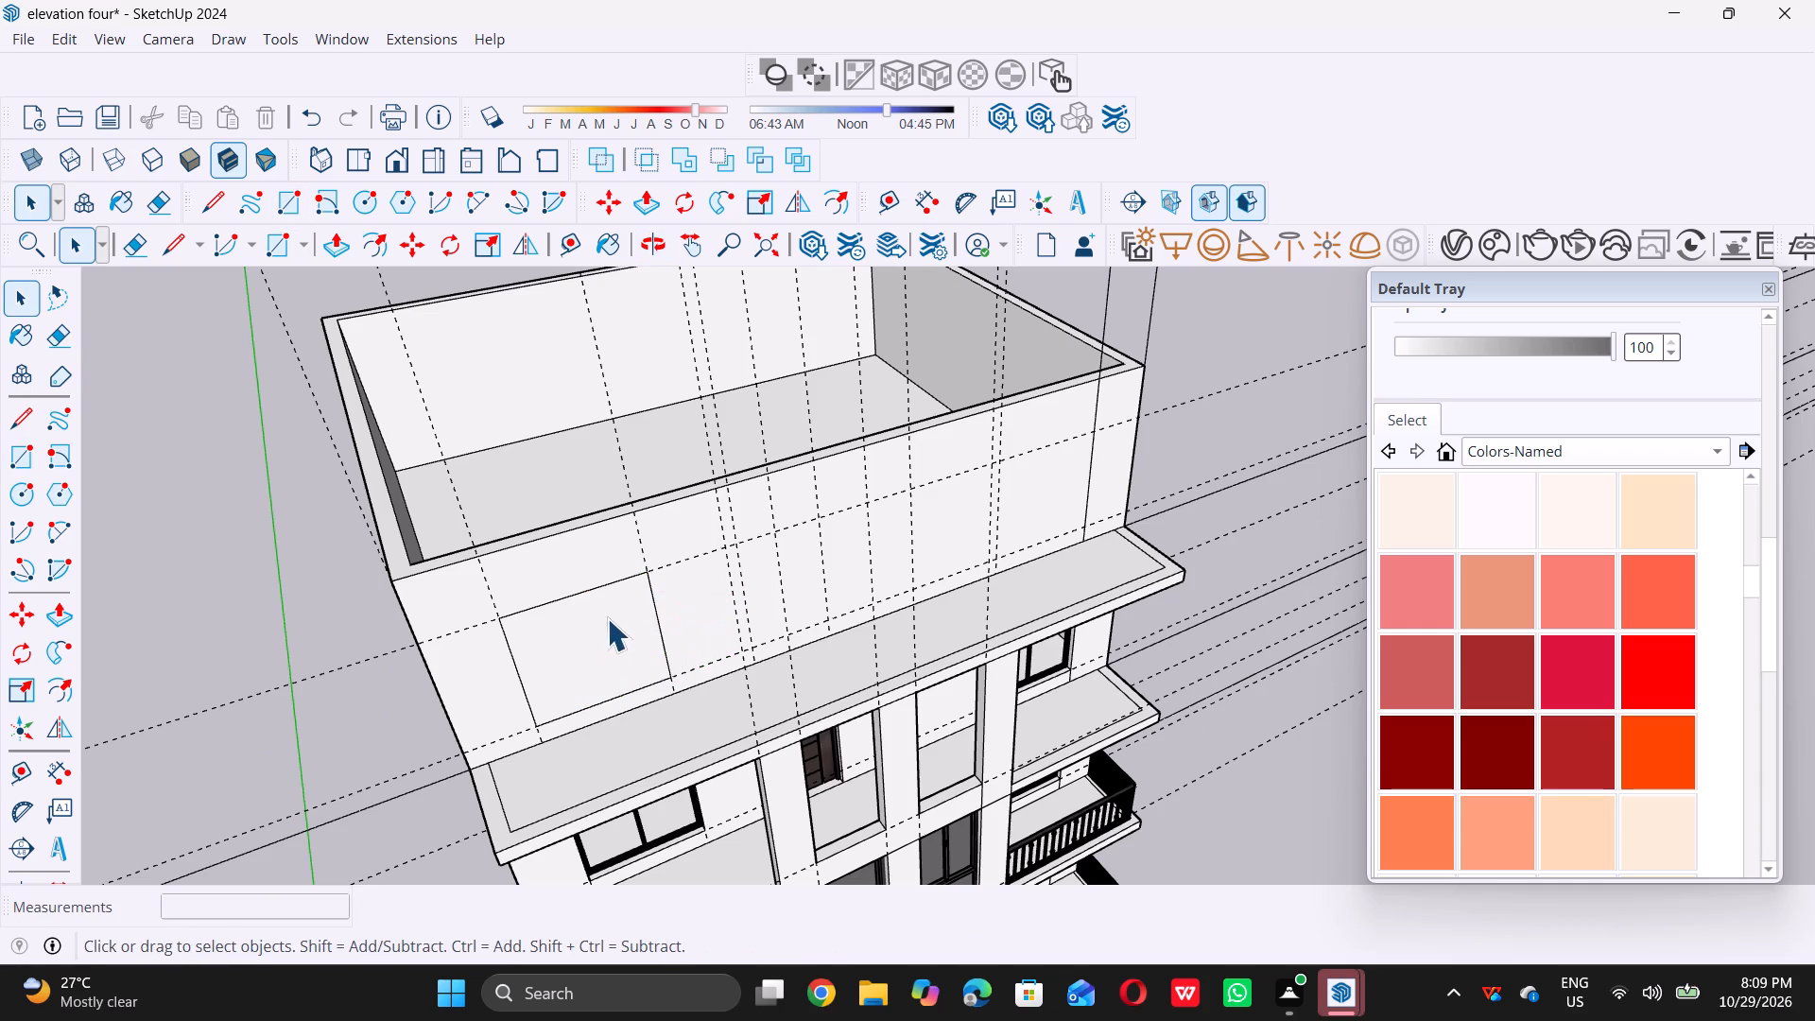
scroll(607, 618, "up", 3)
scroll(477, 631, "down", 6)
middle_click_drag(959, 533, 922, 493)
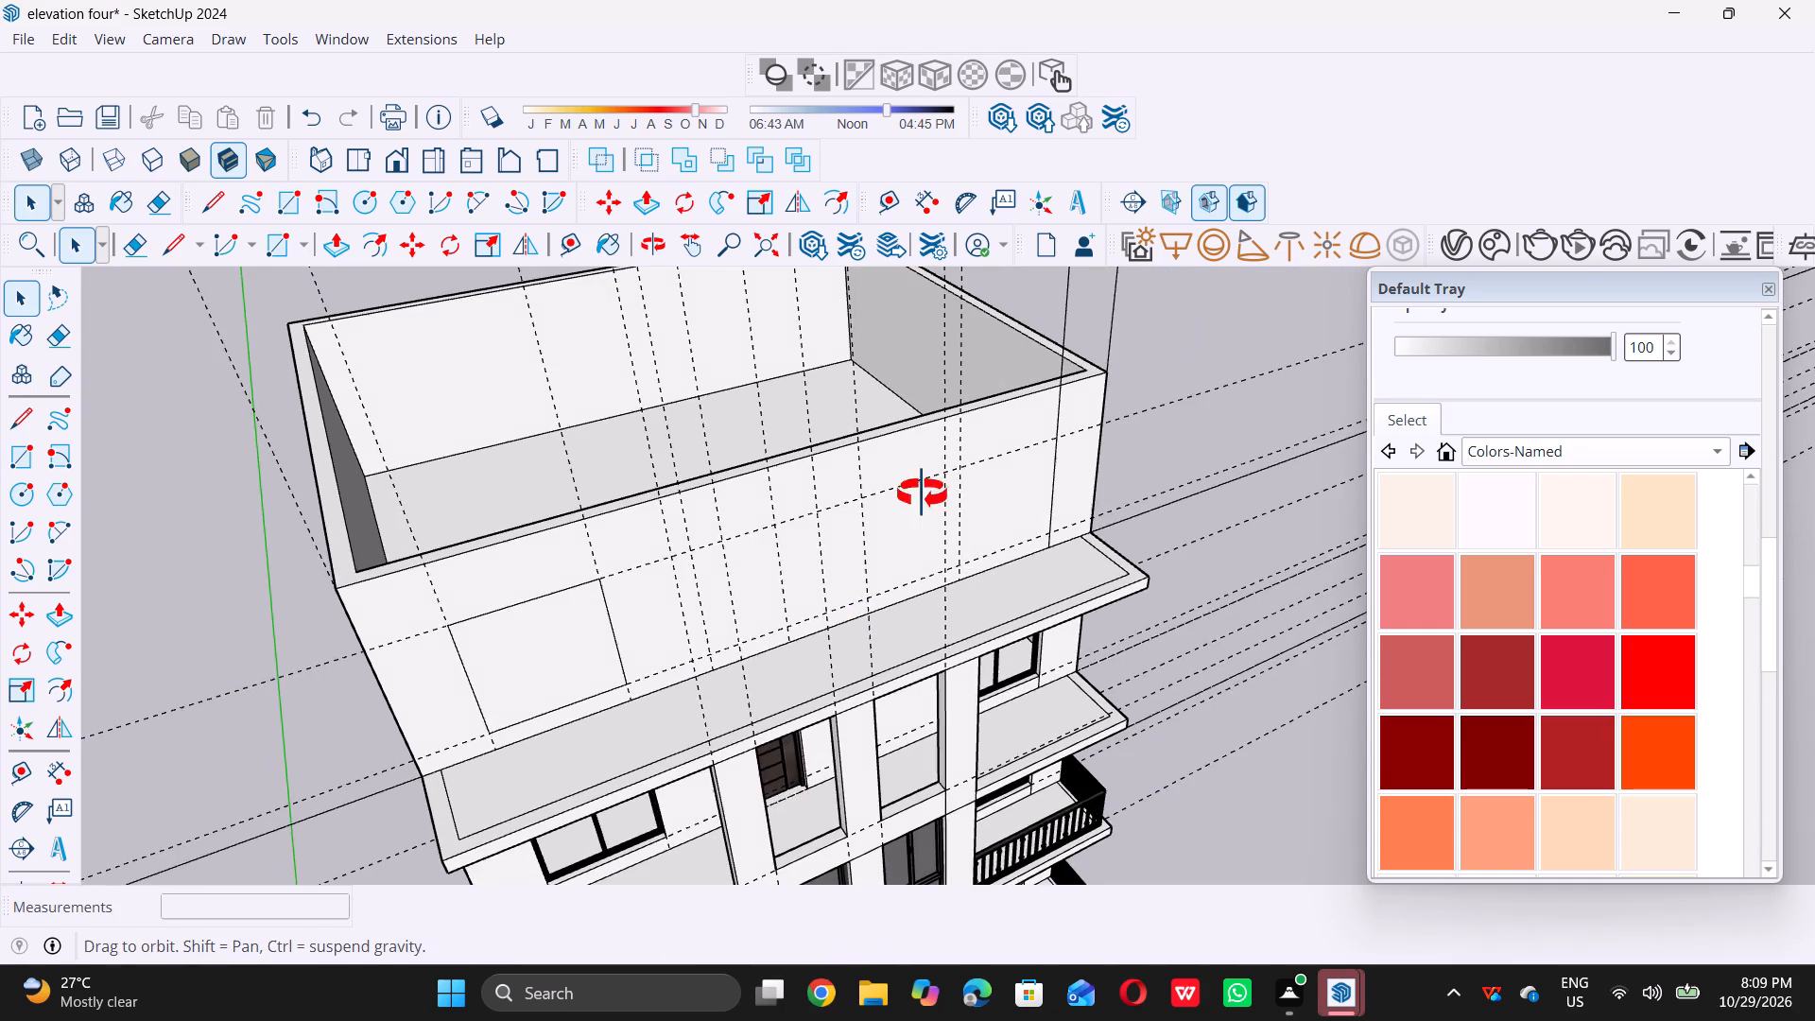
middle_click_drag(922, 493, 805, 410)
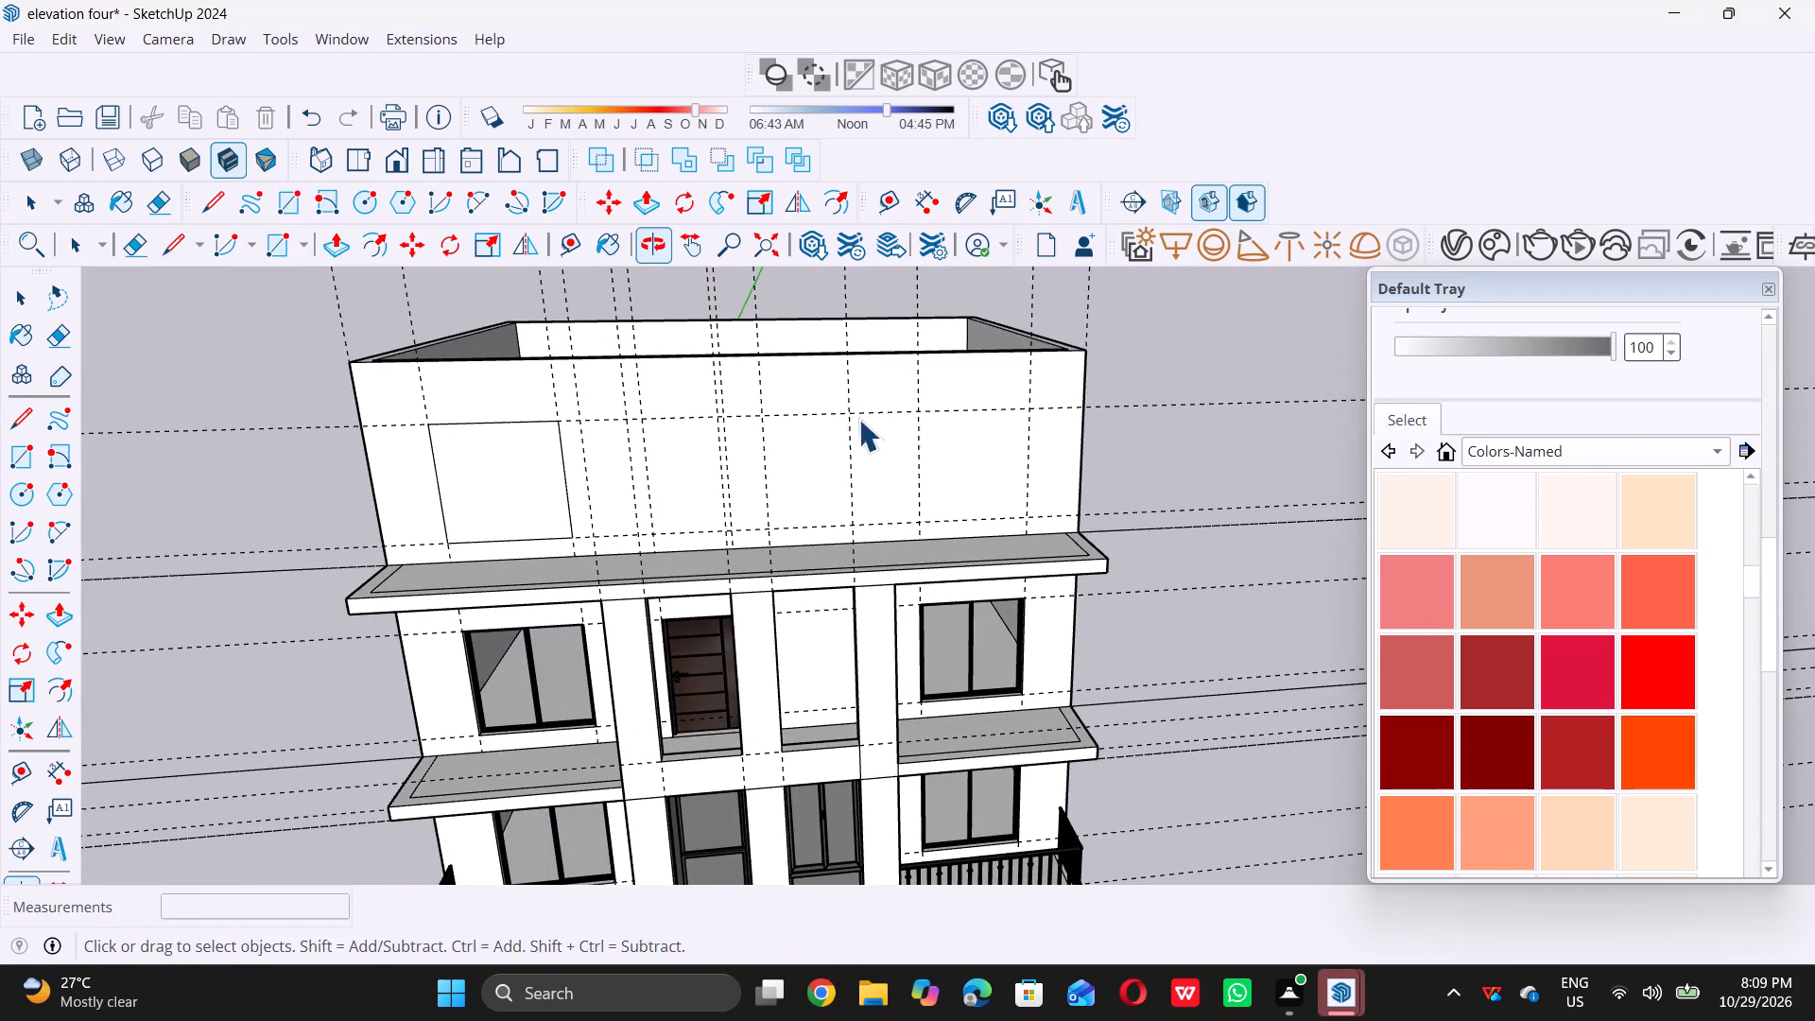
middle_click_drag(979, 426, 990, 388)
scroll(969, 432, "up", 3)
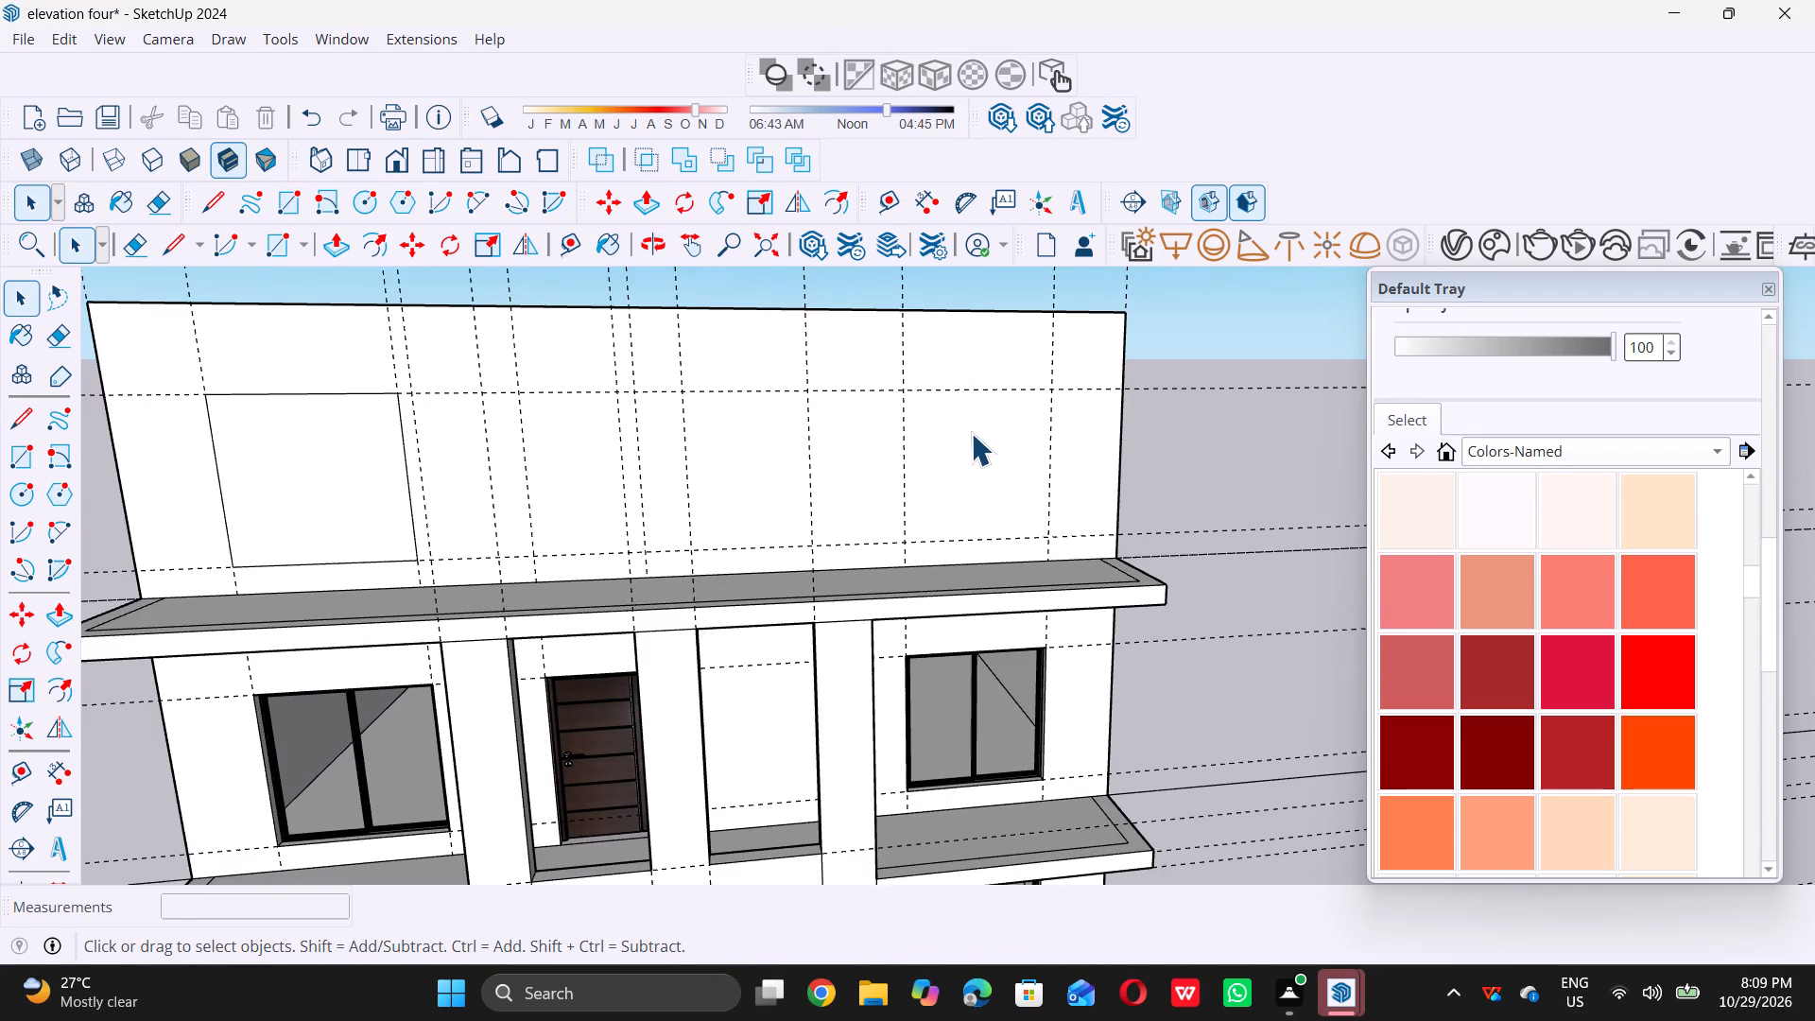
key("r")
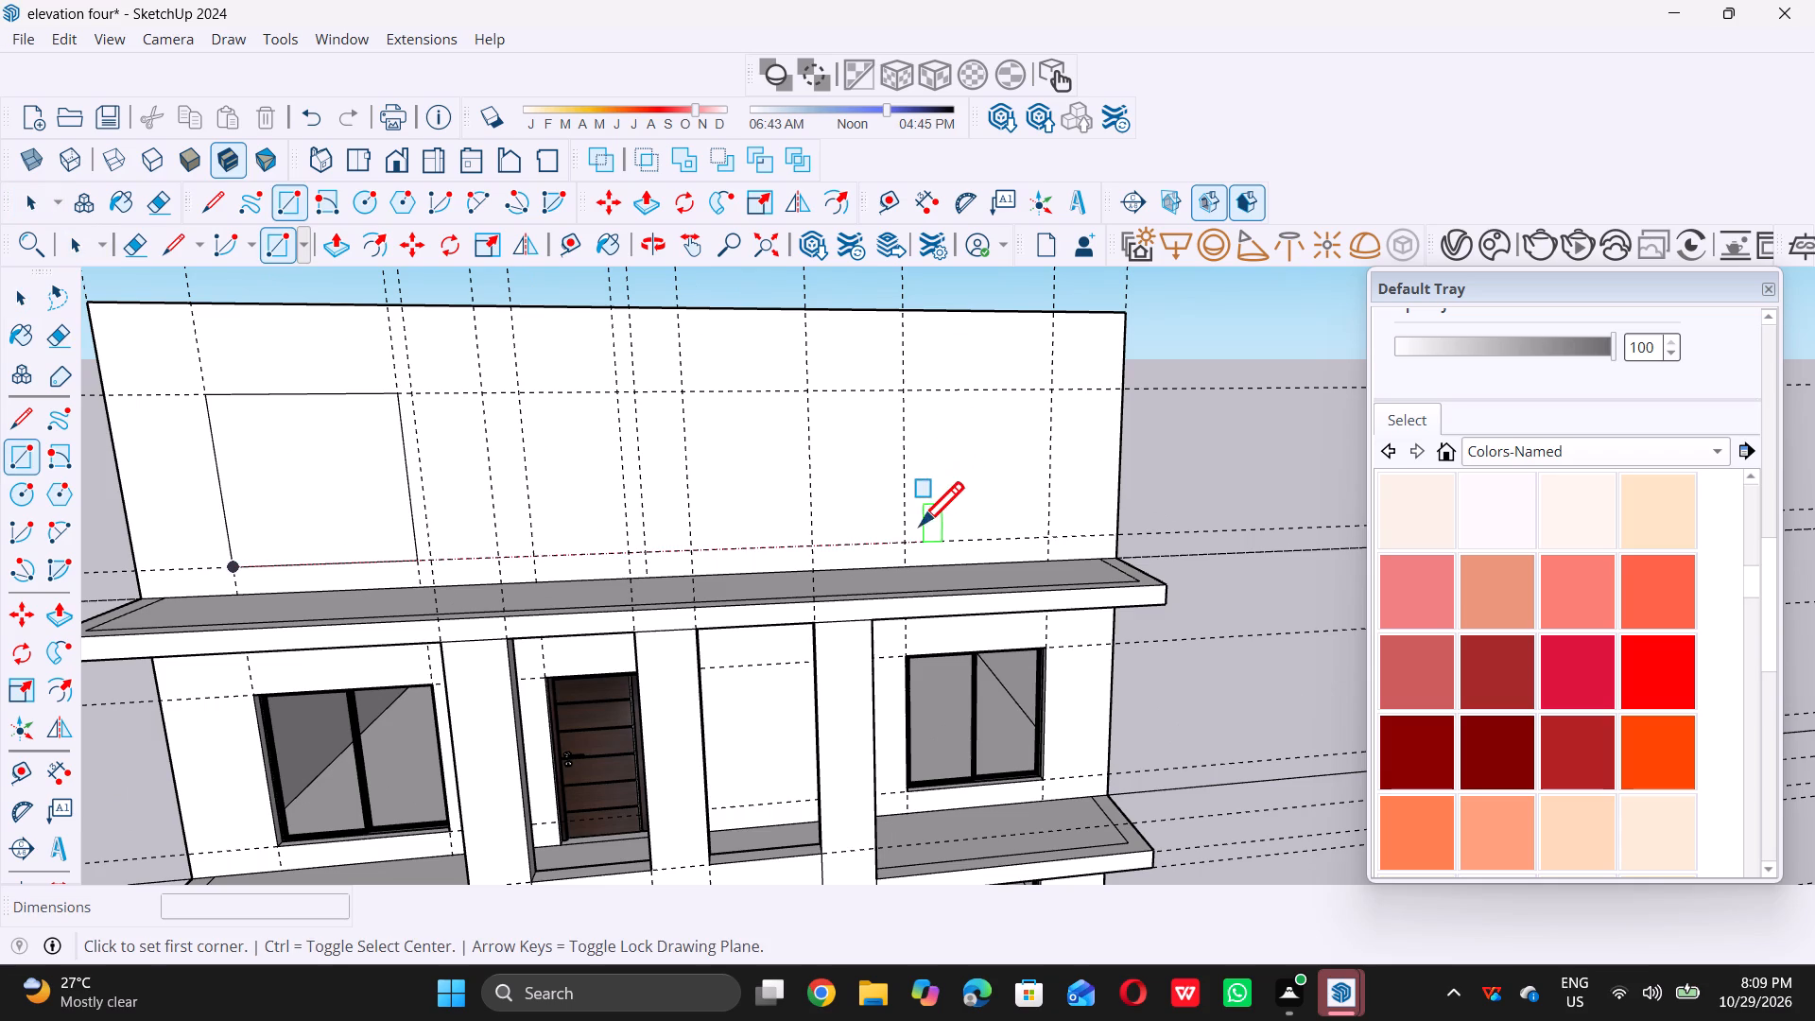
left_click(906, 535)
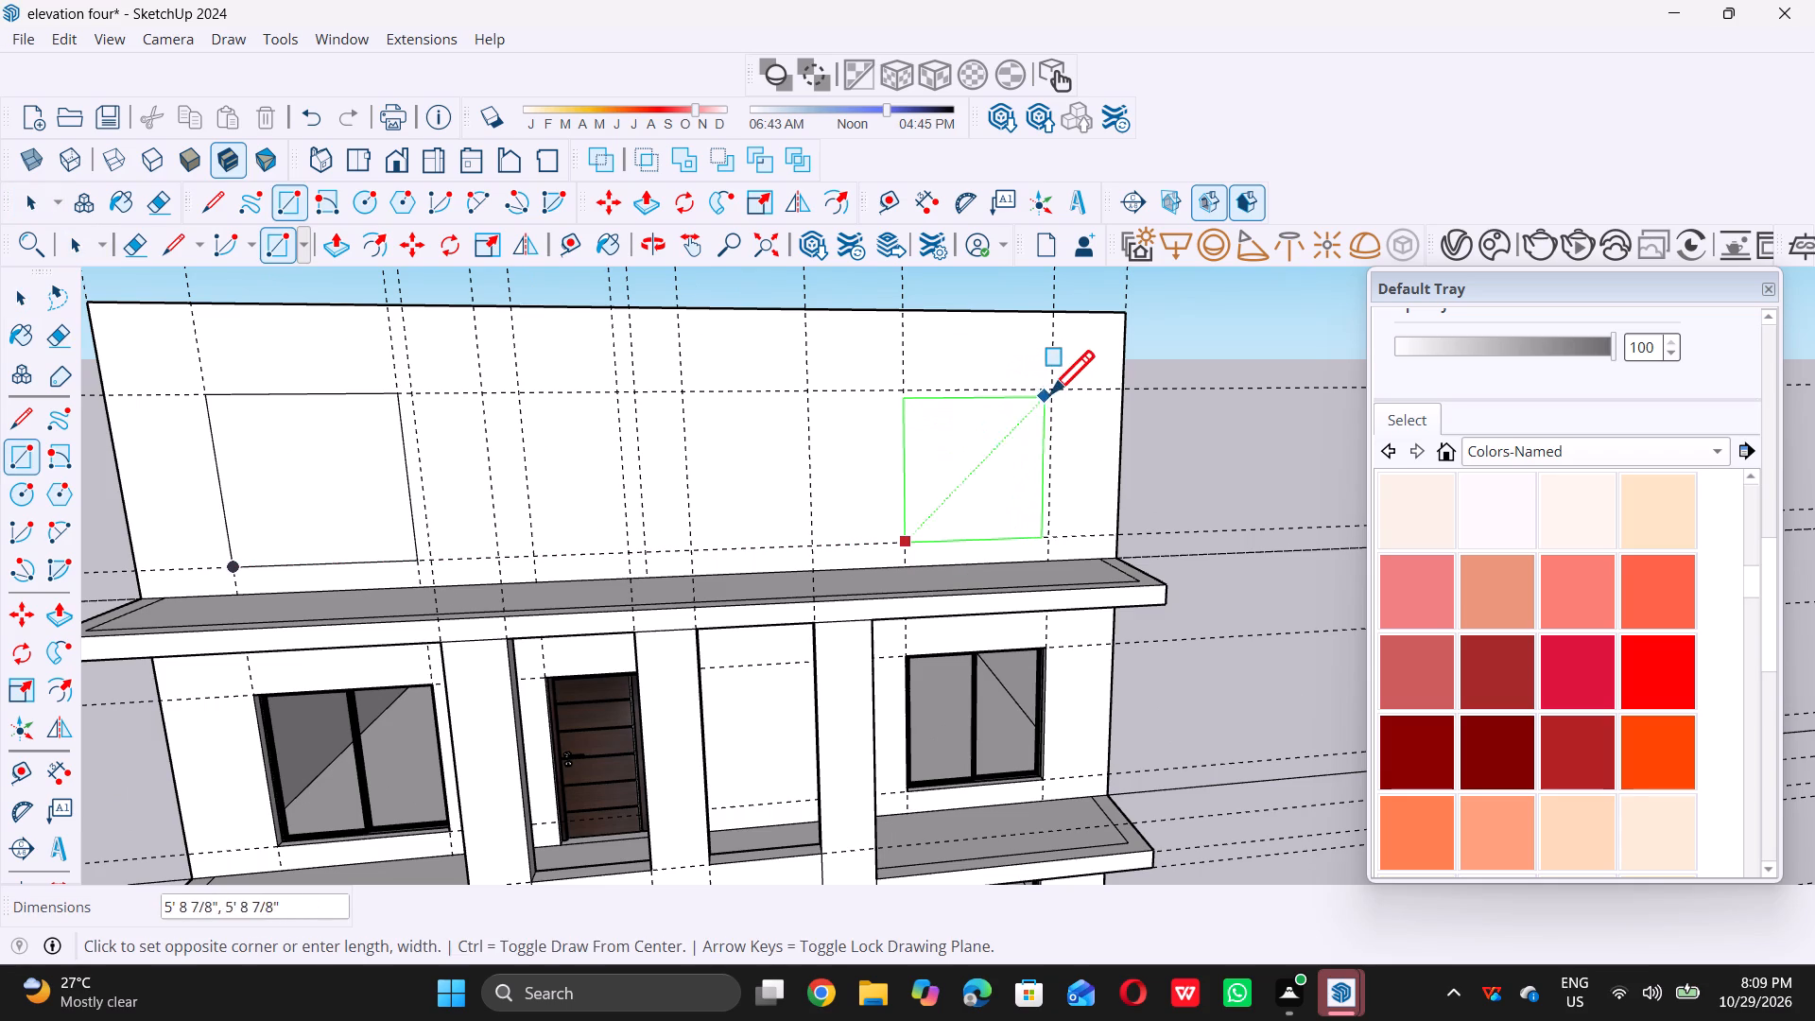
triple_click(1054, 389)
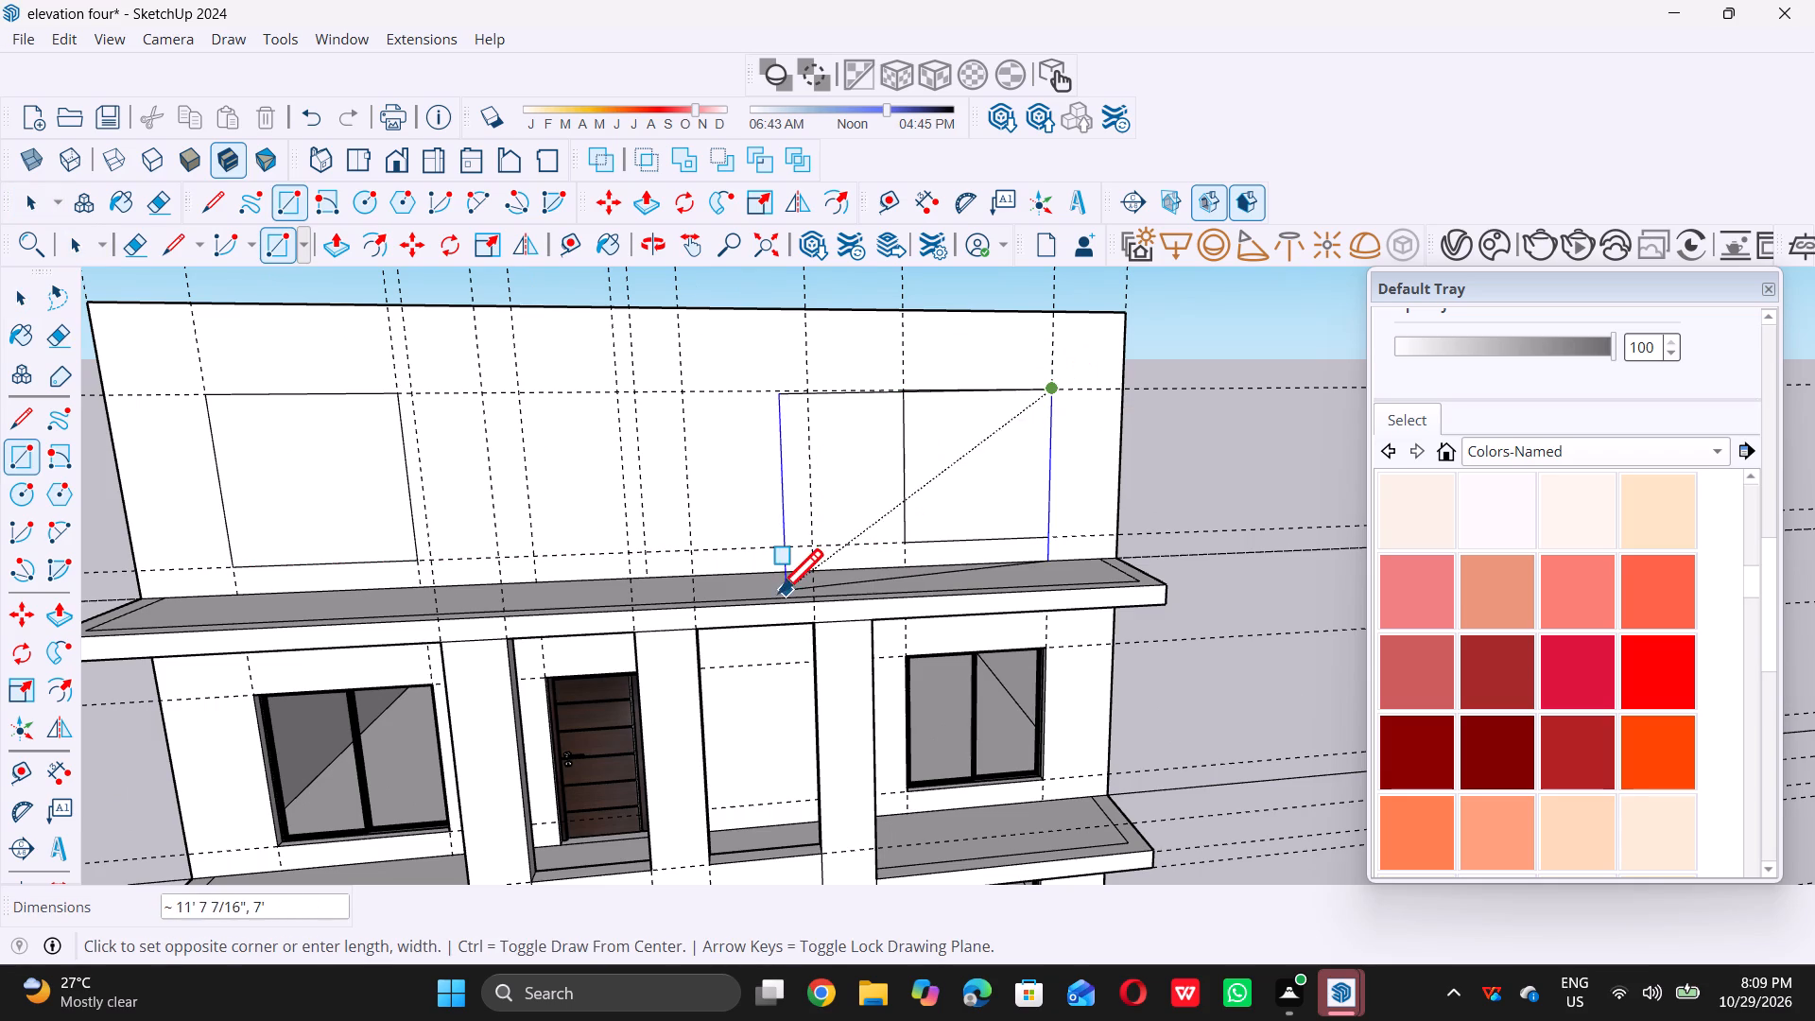
key("space")
Draw a 4' by 7' door rectangle on the front wall, from the upper guide down to the wall base, above the top-floor doorway.
scroll(779, 589, "down", 6)
middle_click_drag(637, 545, 896, 568)
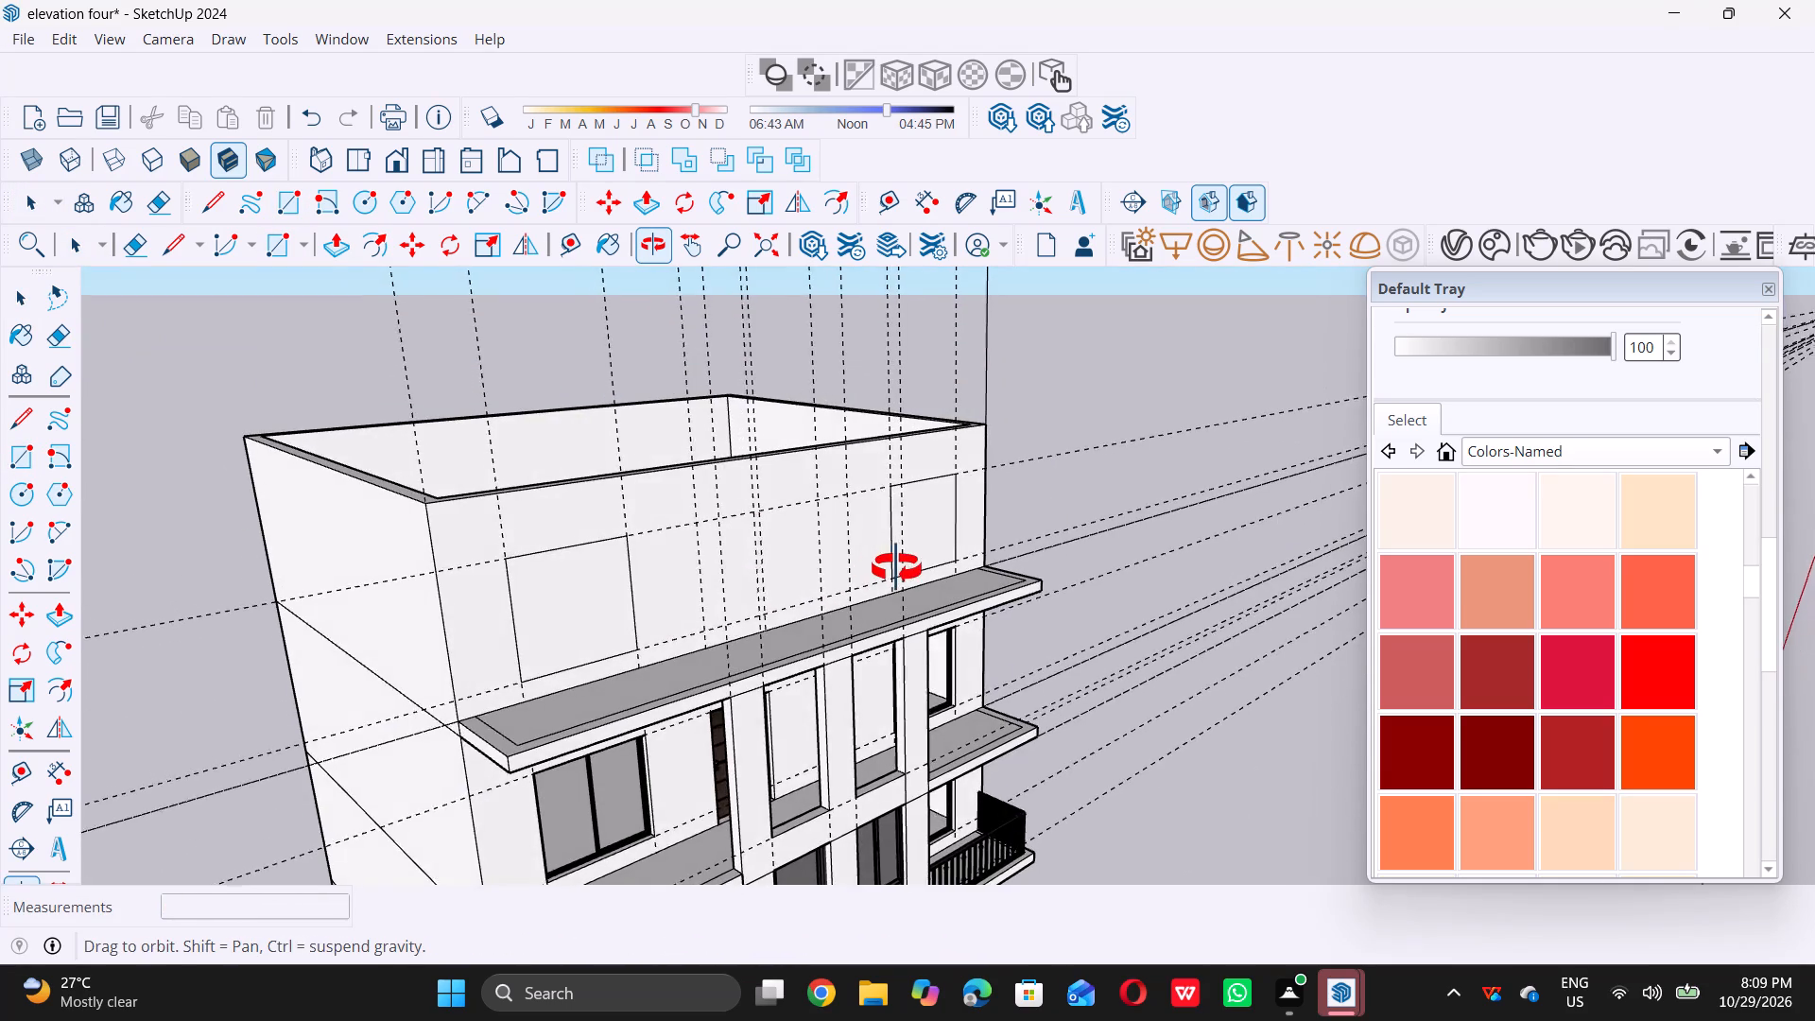
middle_click_drag(896, 568, 902, 567)
scroll(710, 618, "up", 6)
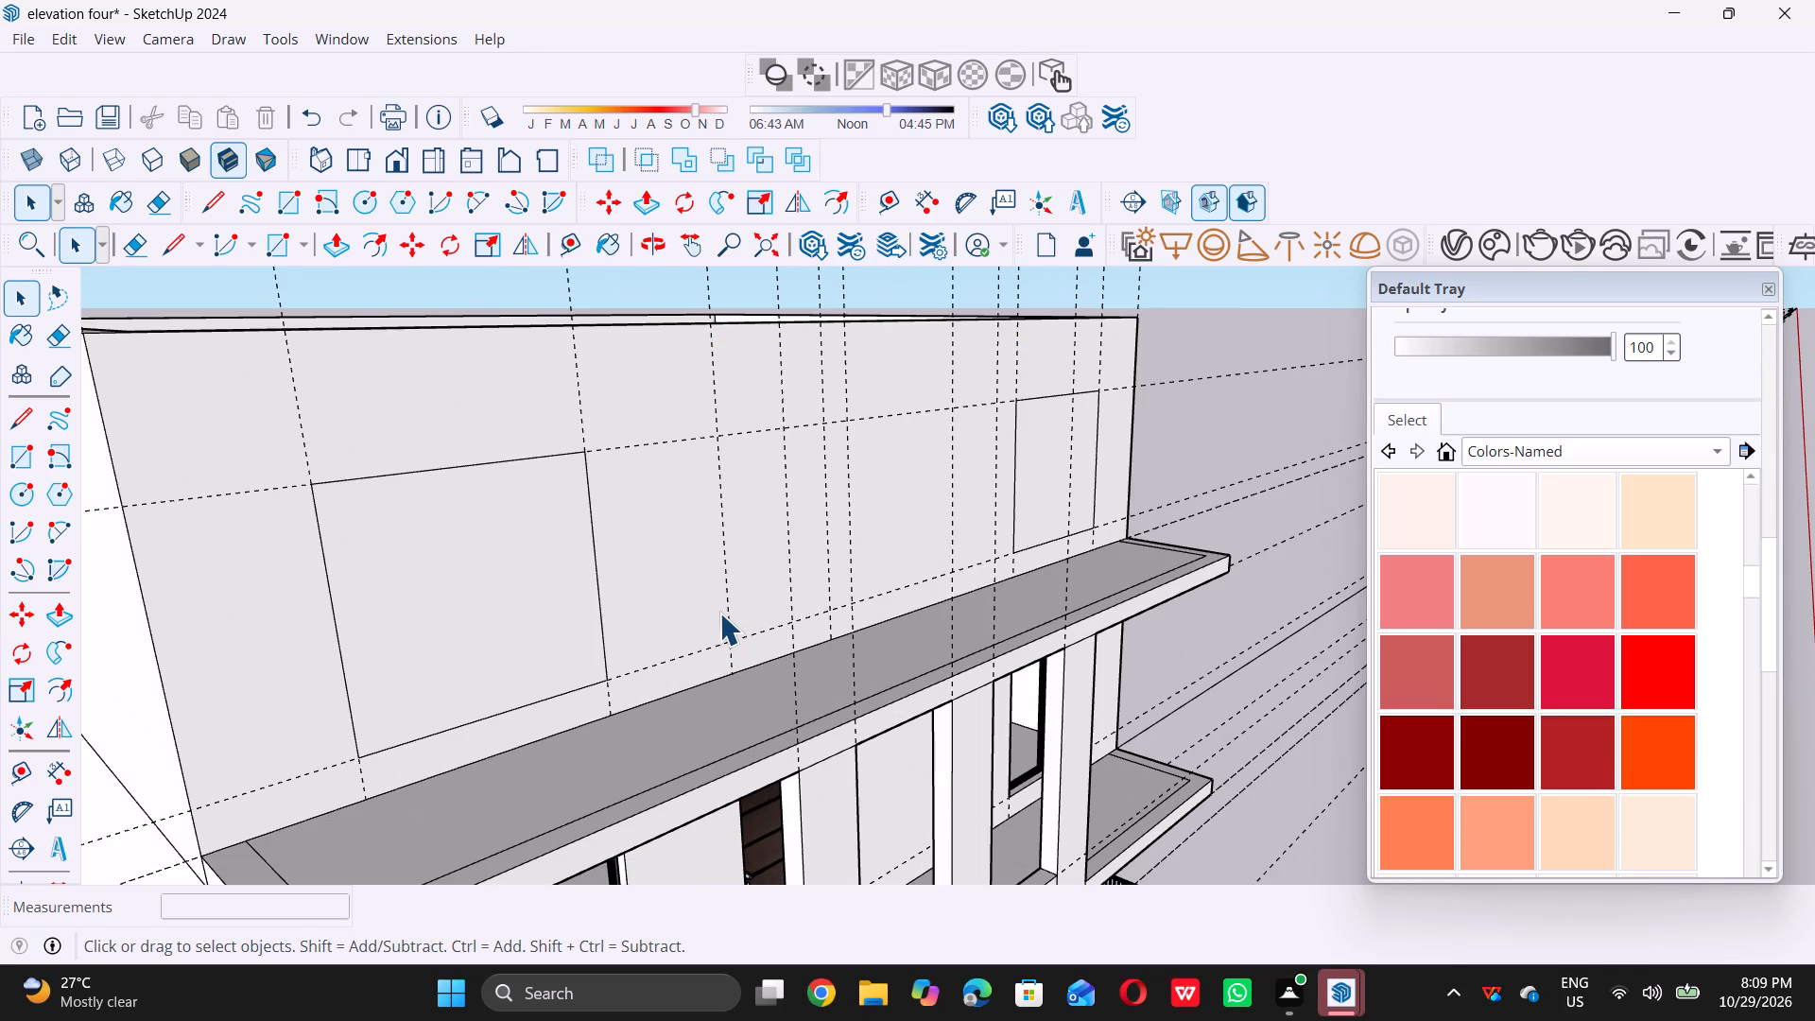
key("r")
scroll(740, 446, "up", 1)
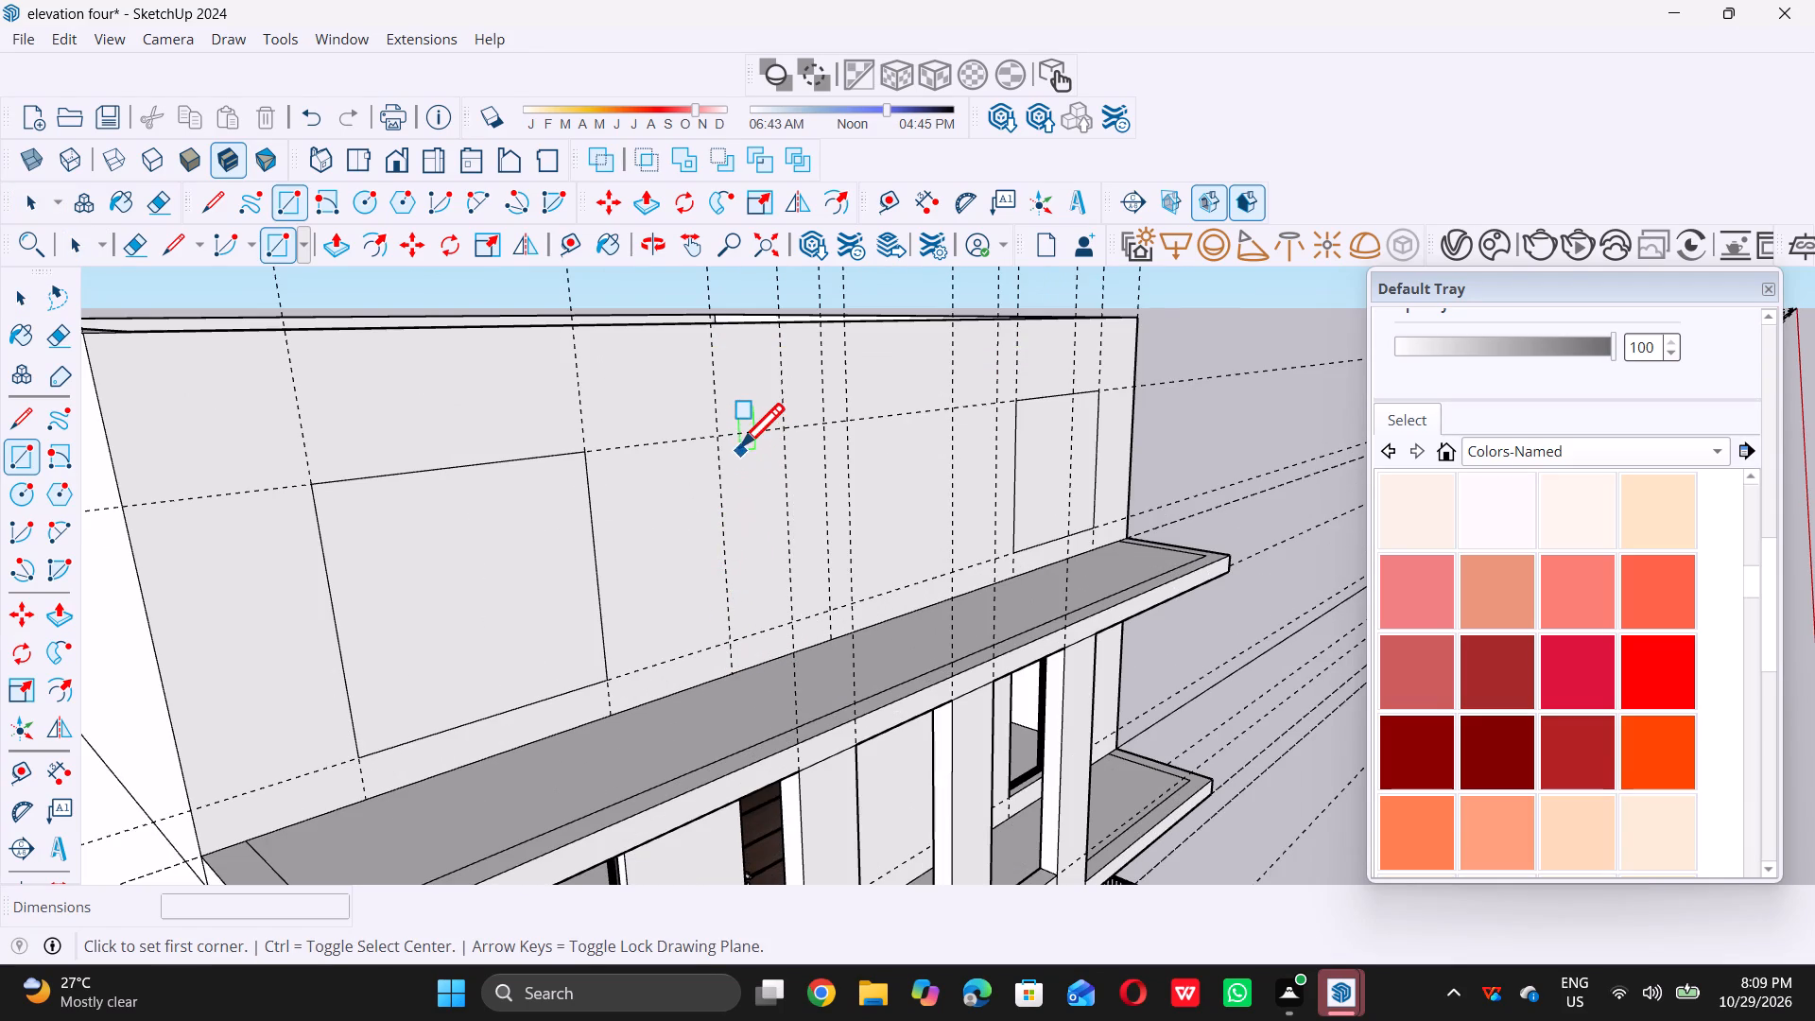
scroll(740, 446, "up", 3)
double_click(705, 433)
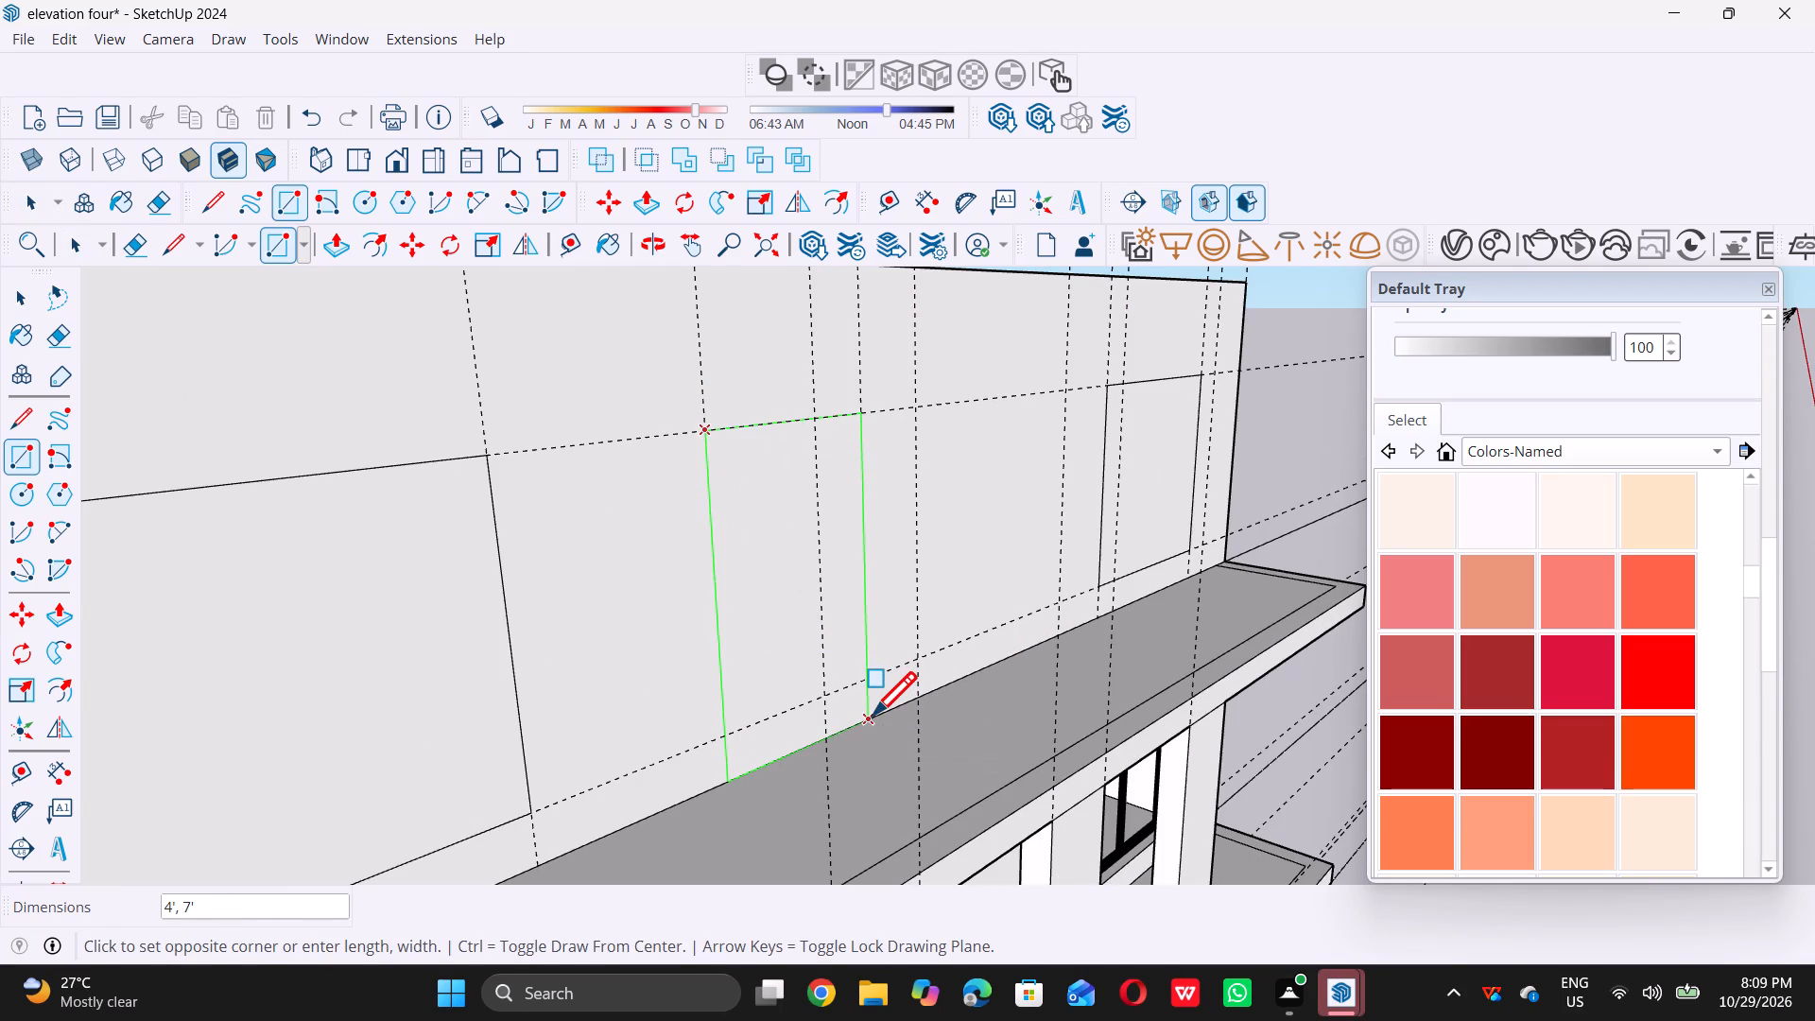
double_click(873, 715)
key("space")
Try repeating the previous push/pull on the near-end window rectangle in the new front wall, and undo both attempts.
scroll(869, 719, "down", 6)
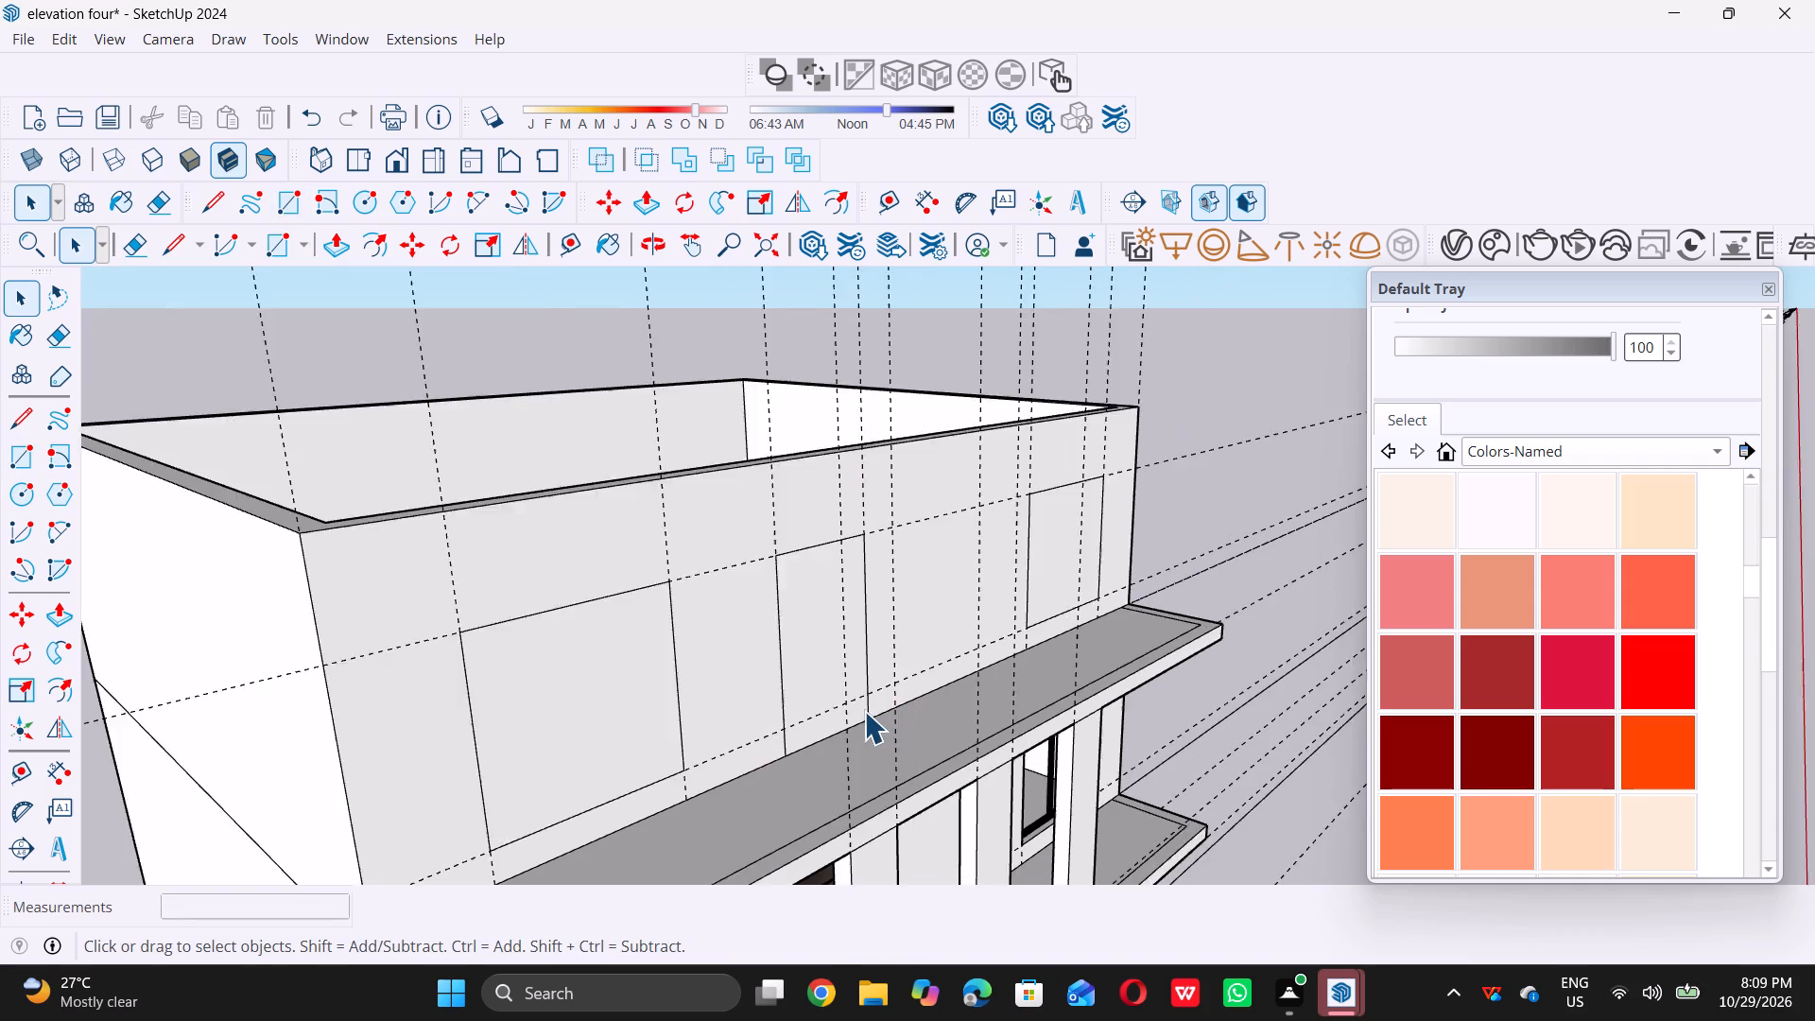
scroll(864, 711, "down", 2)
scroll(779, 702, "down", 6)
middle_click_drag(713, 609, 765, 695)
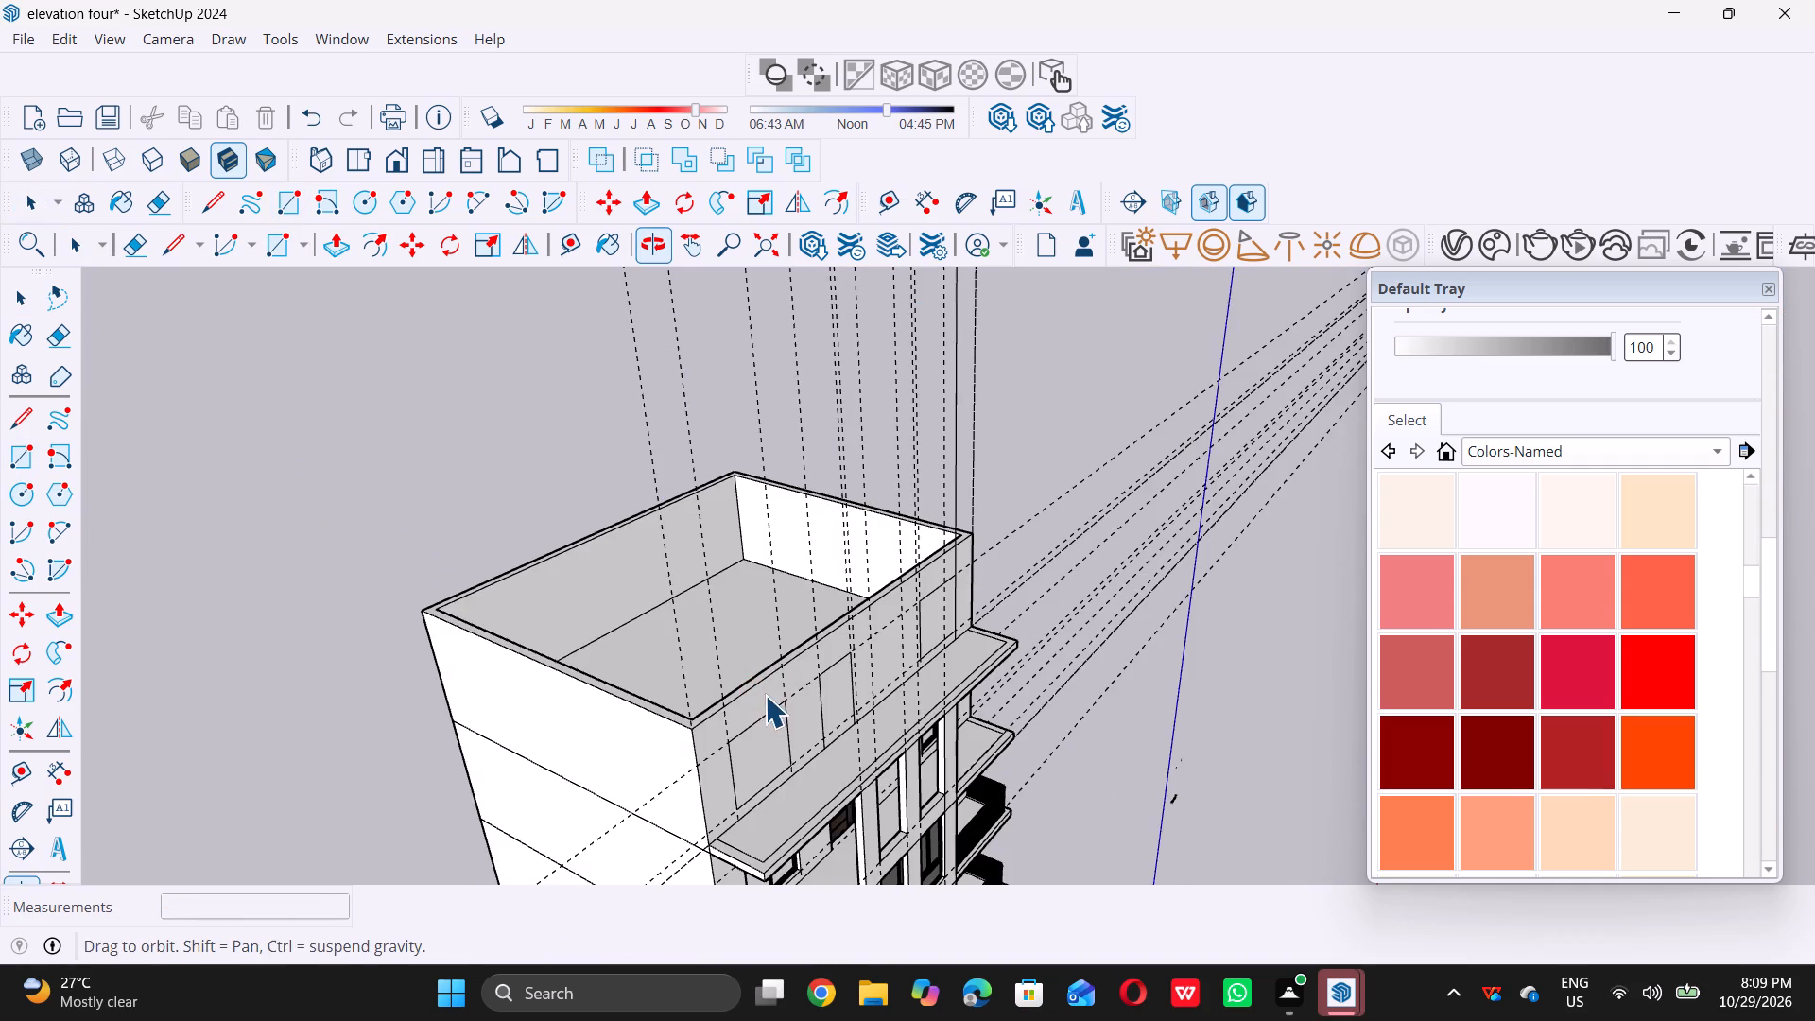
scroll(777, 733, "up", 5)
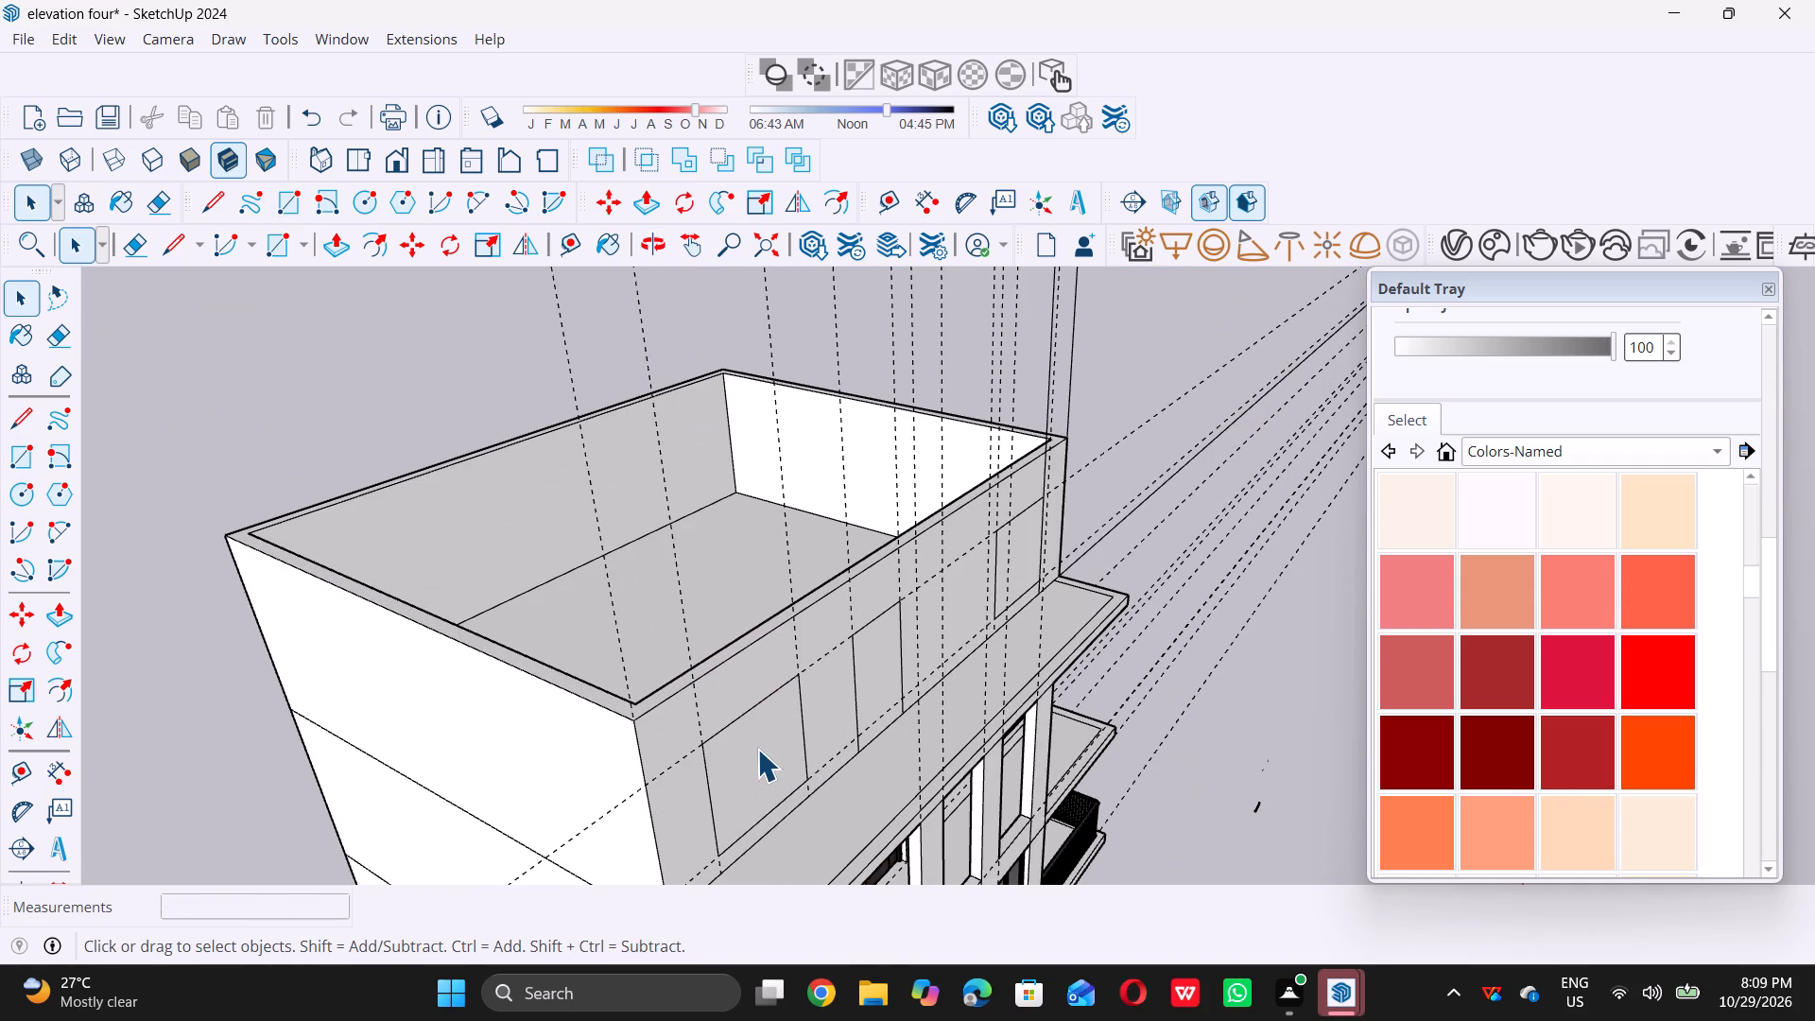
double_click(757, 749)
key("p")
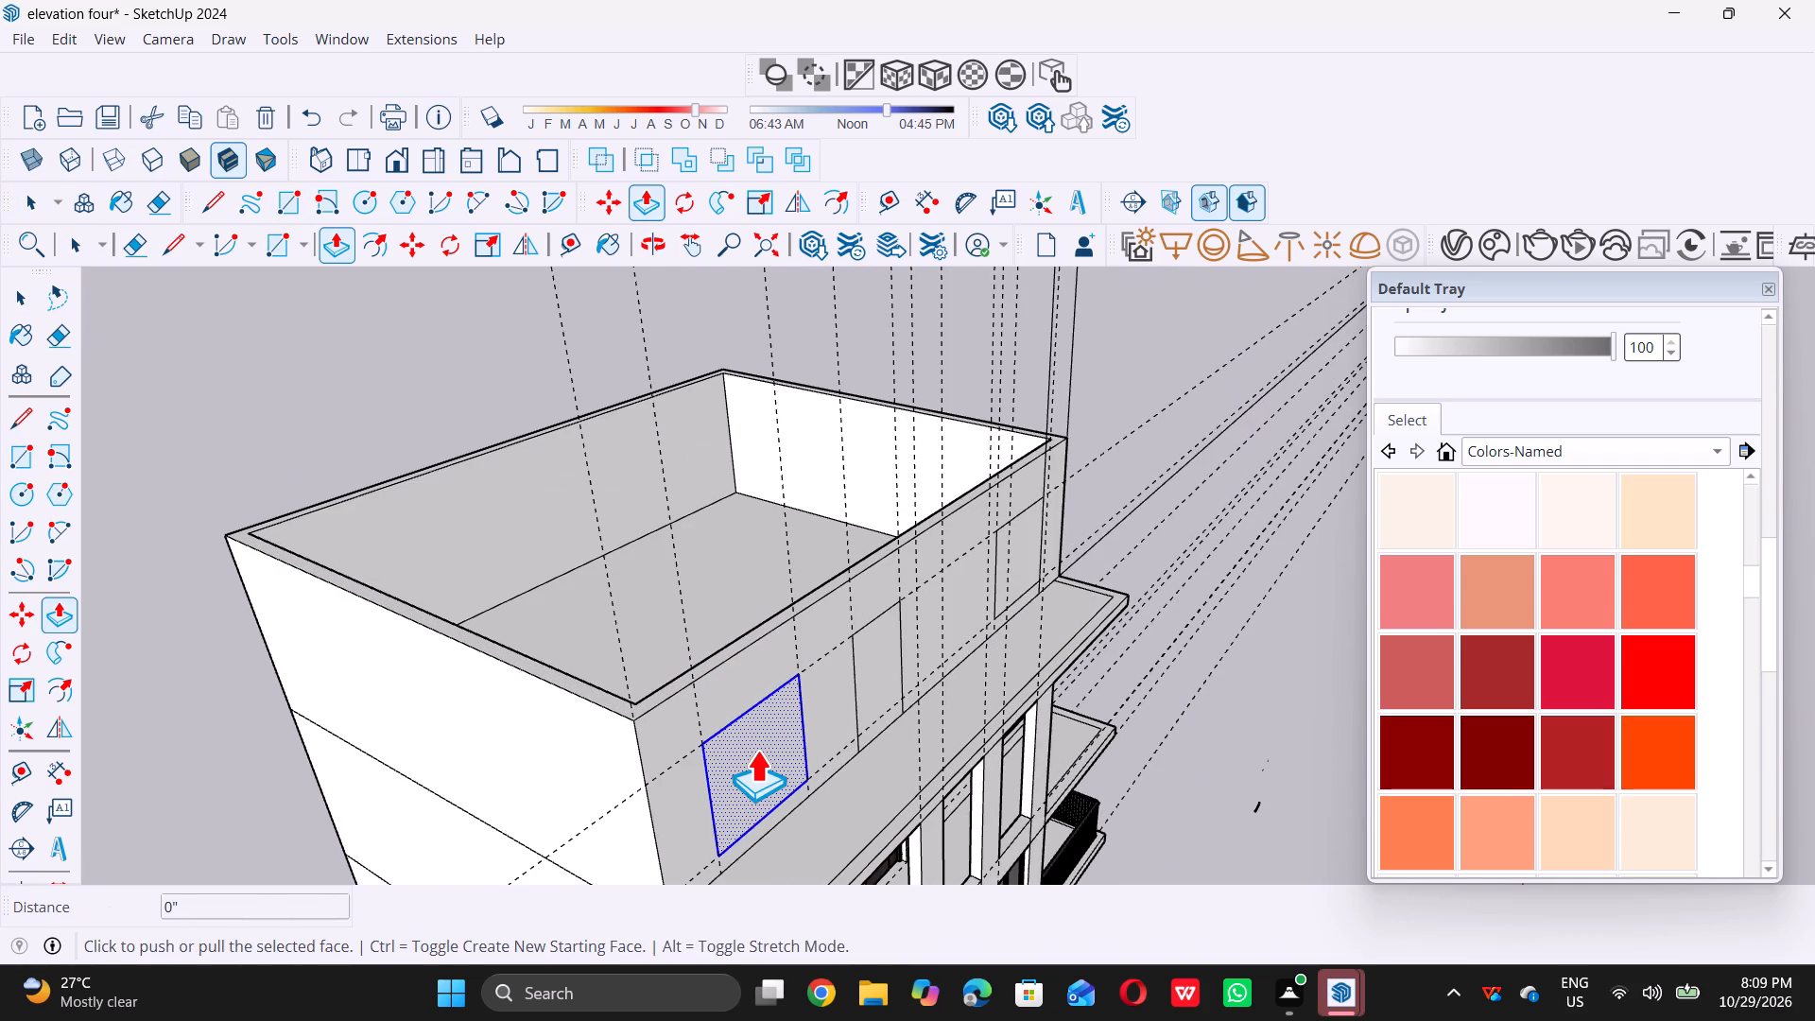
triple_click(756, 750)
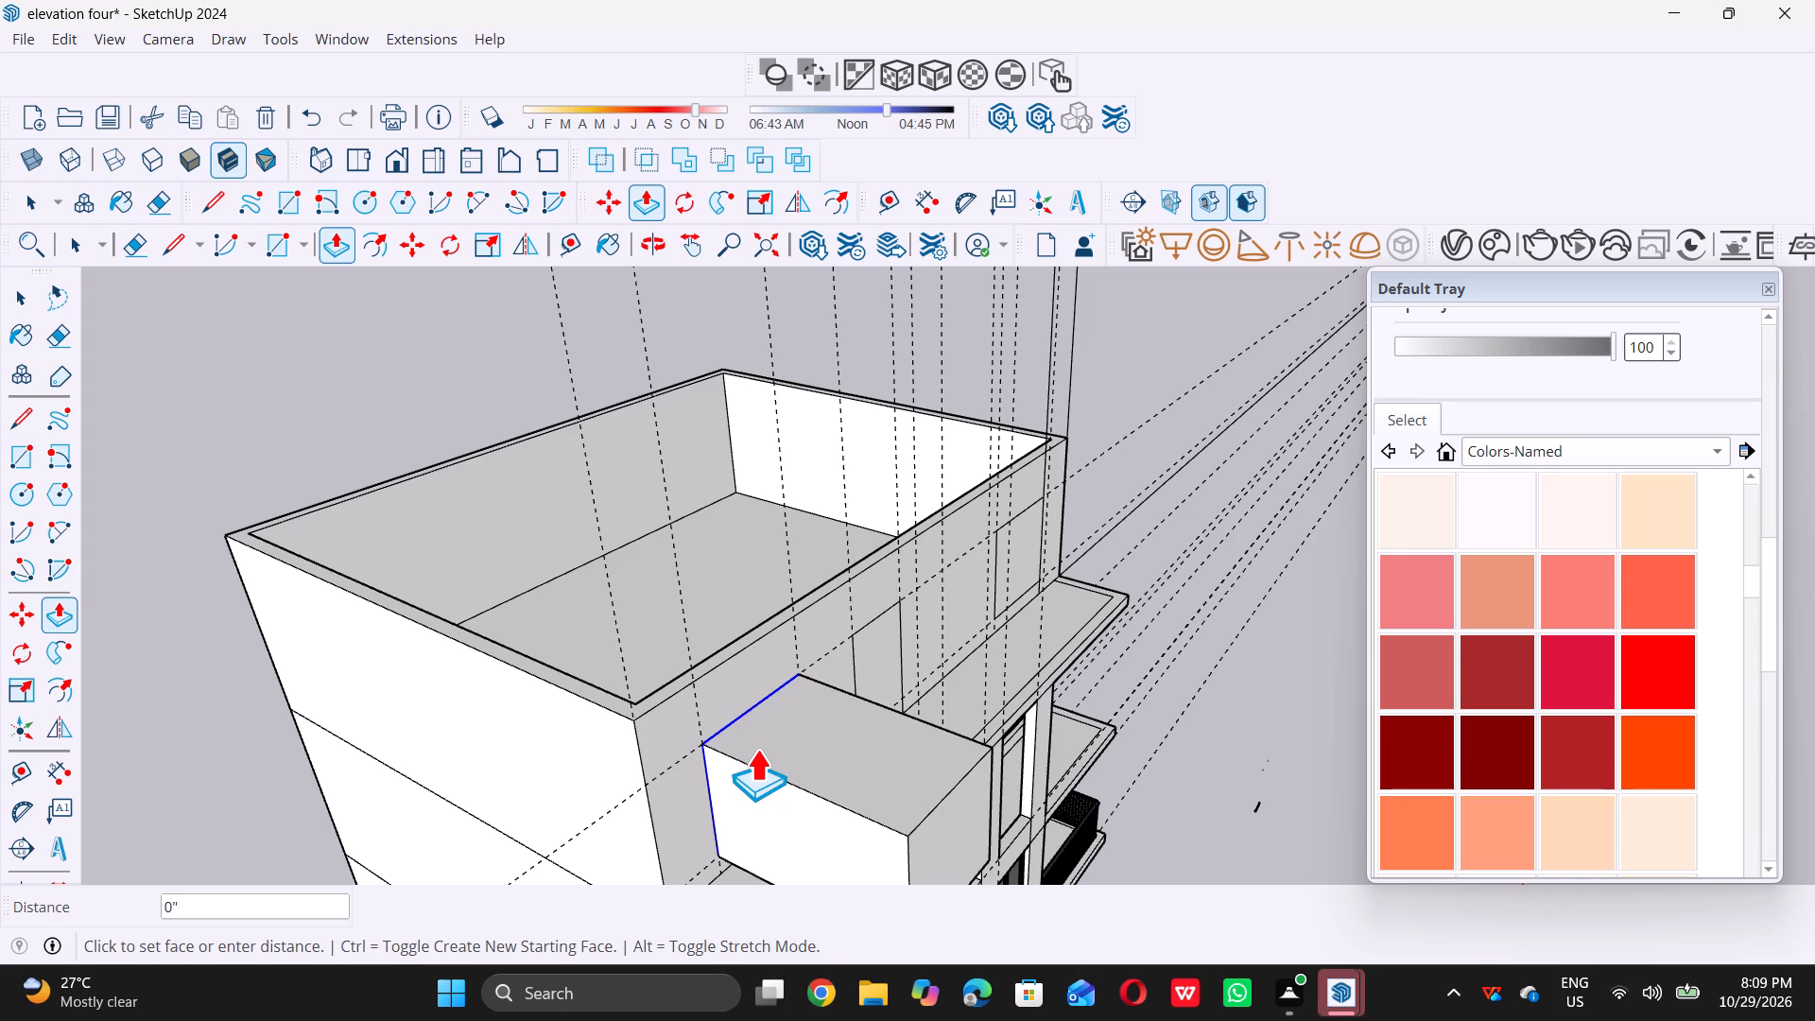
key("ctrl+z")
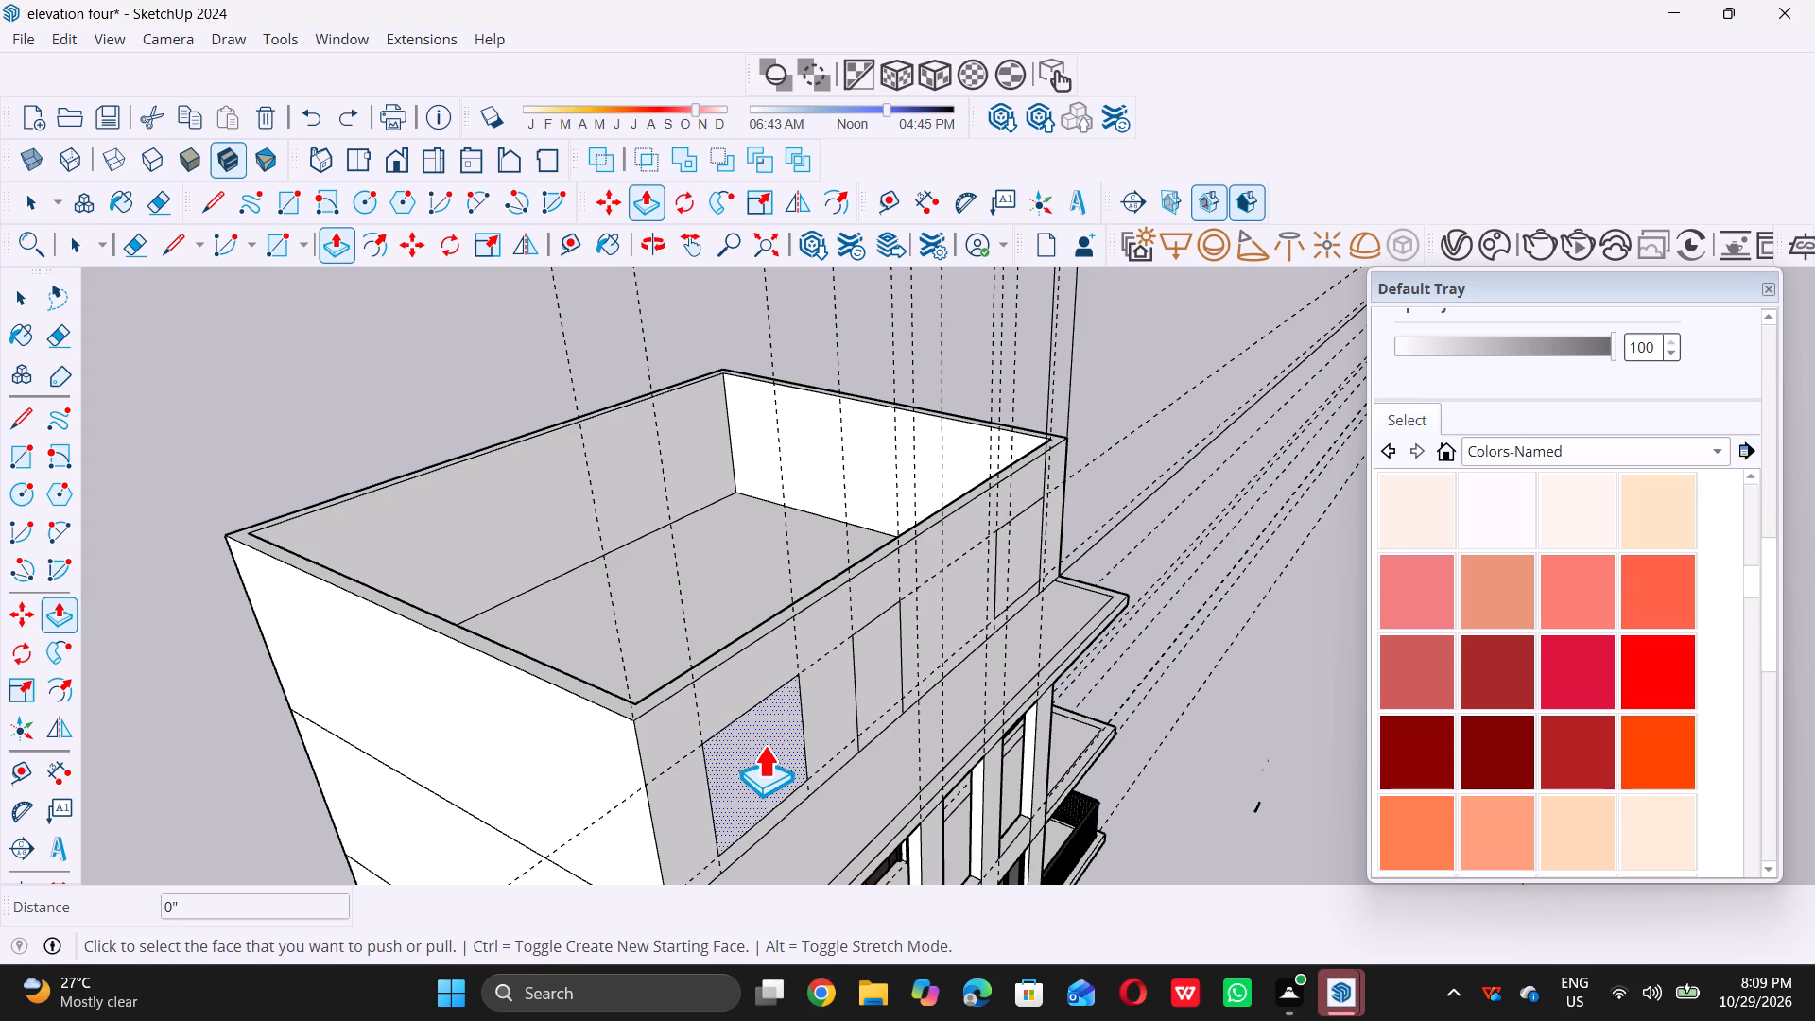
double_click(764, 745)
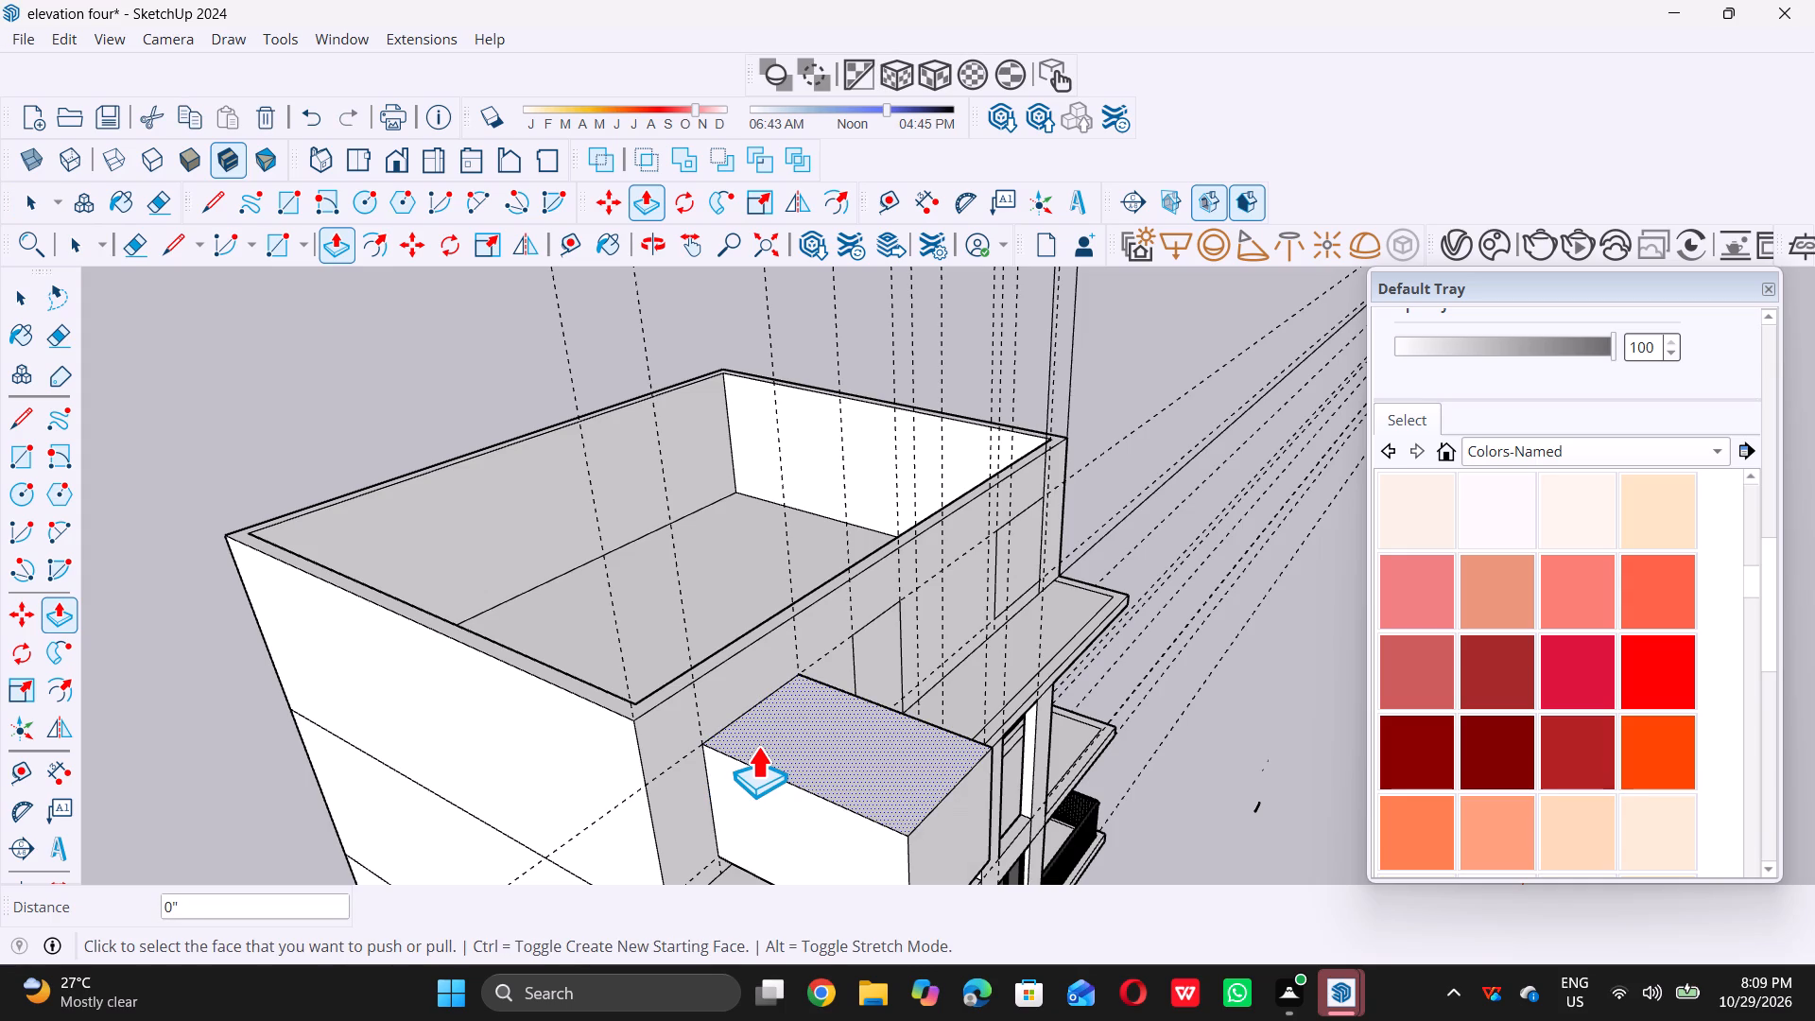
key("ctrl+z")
Push the near-end window rectangle 9" inward through the new front wall to cut the window opening.
left_click(759, 745)
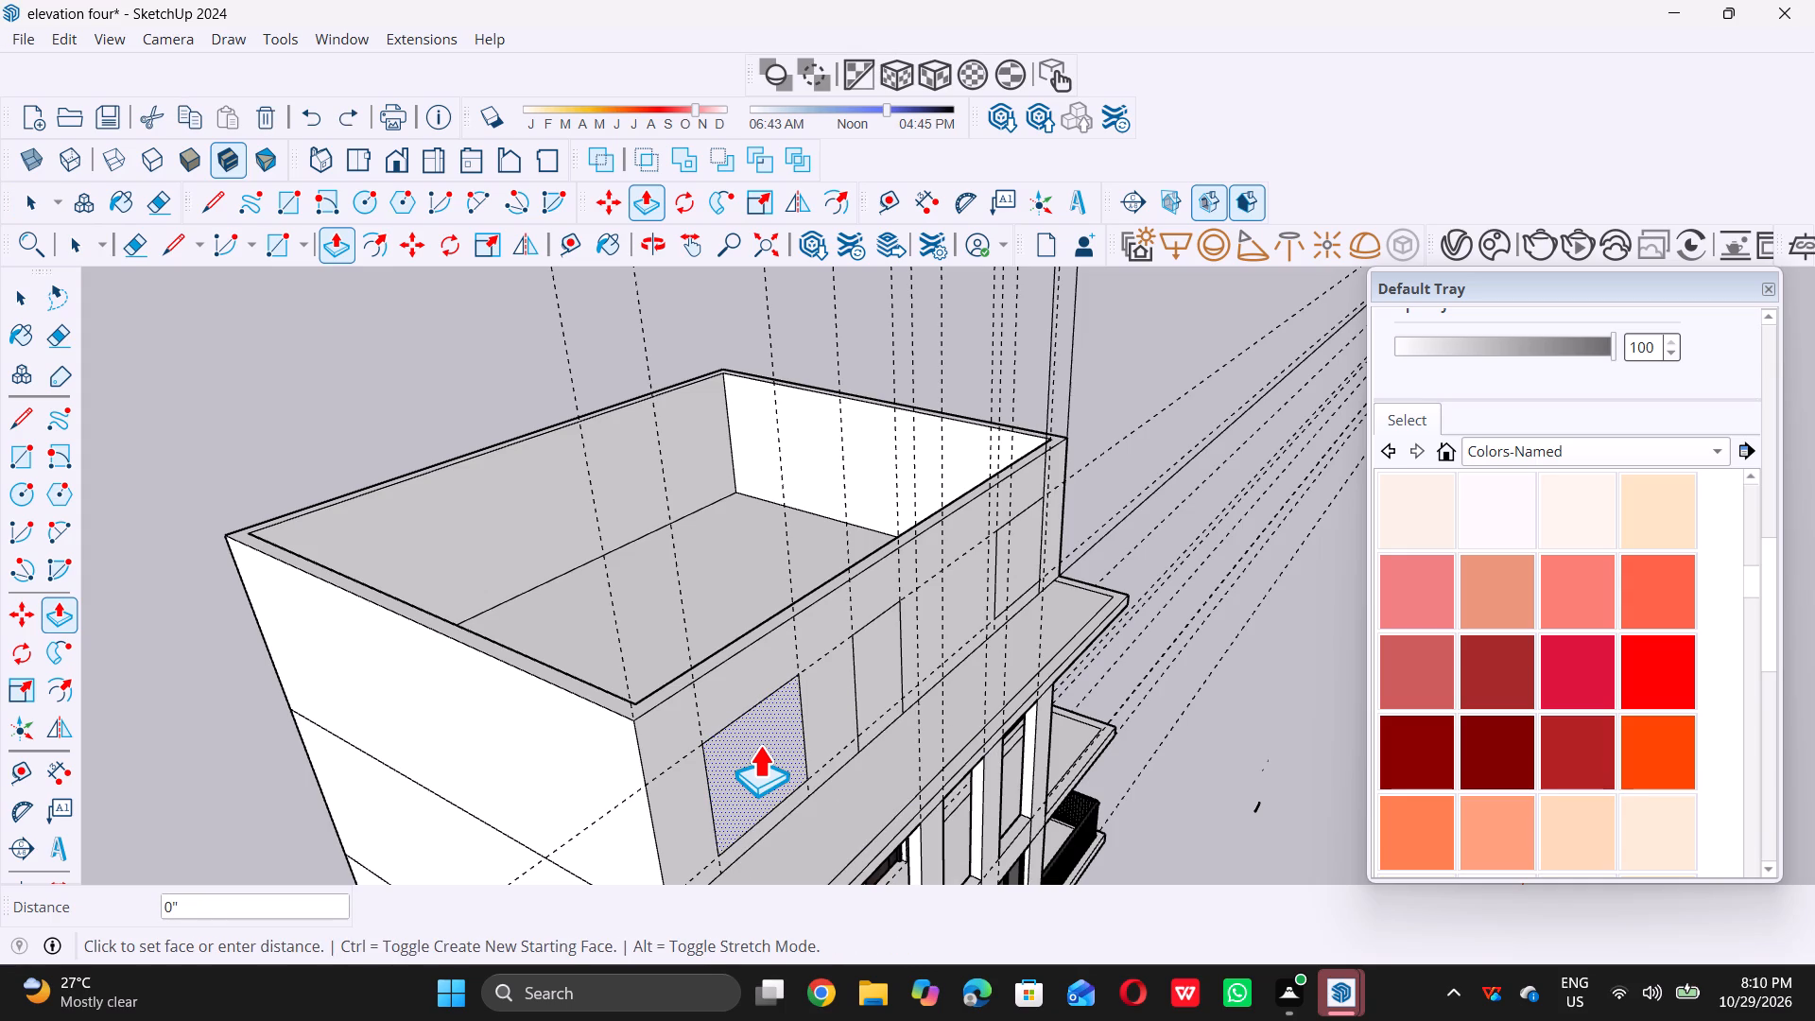
left_click(724, 645)
key("space")
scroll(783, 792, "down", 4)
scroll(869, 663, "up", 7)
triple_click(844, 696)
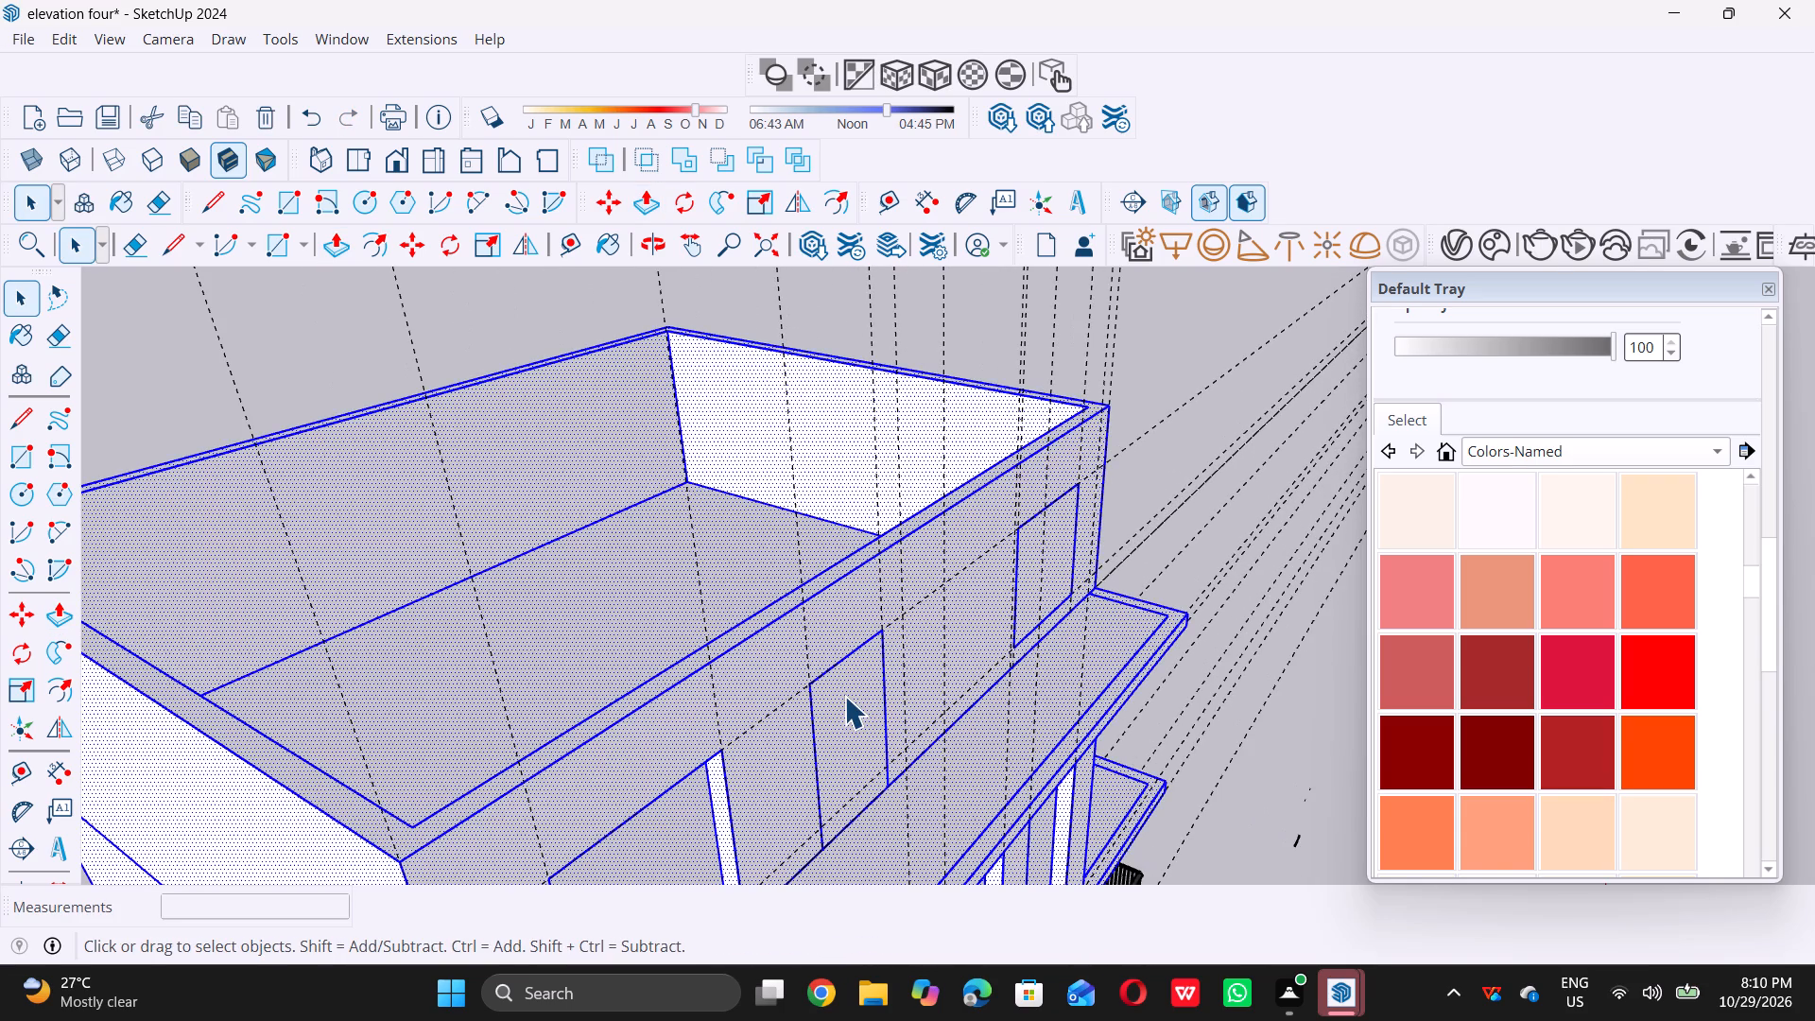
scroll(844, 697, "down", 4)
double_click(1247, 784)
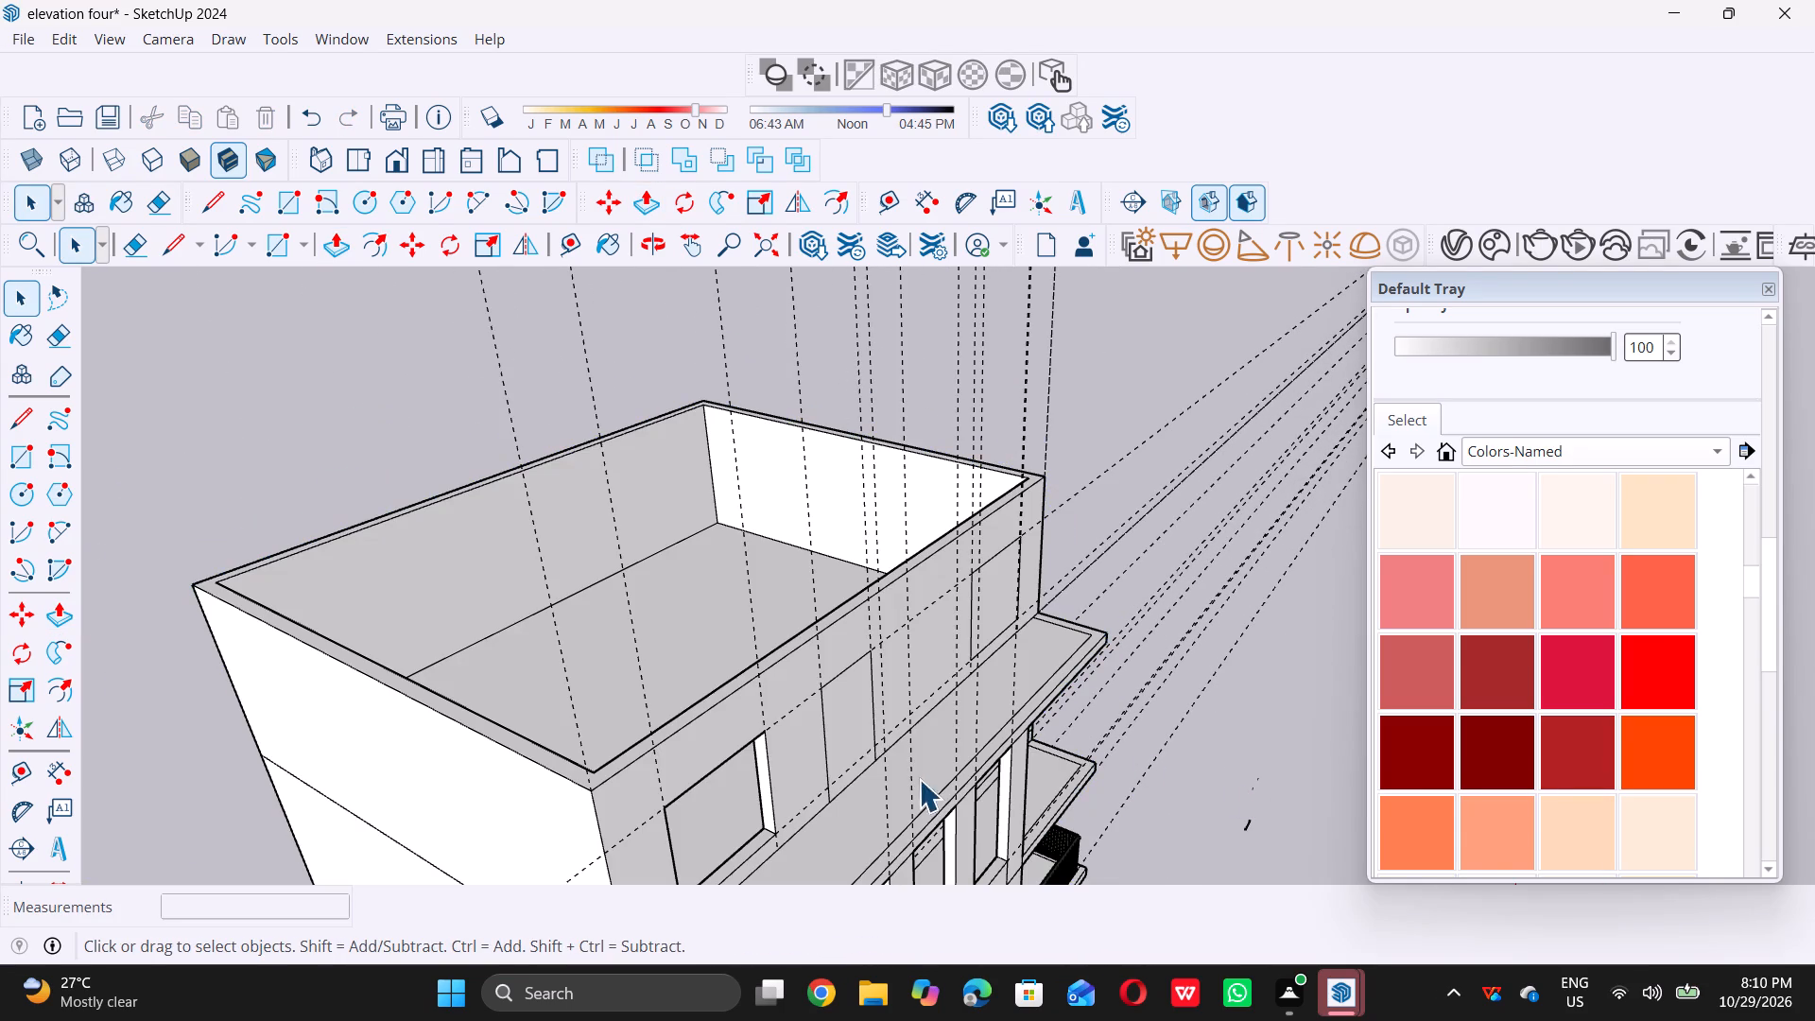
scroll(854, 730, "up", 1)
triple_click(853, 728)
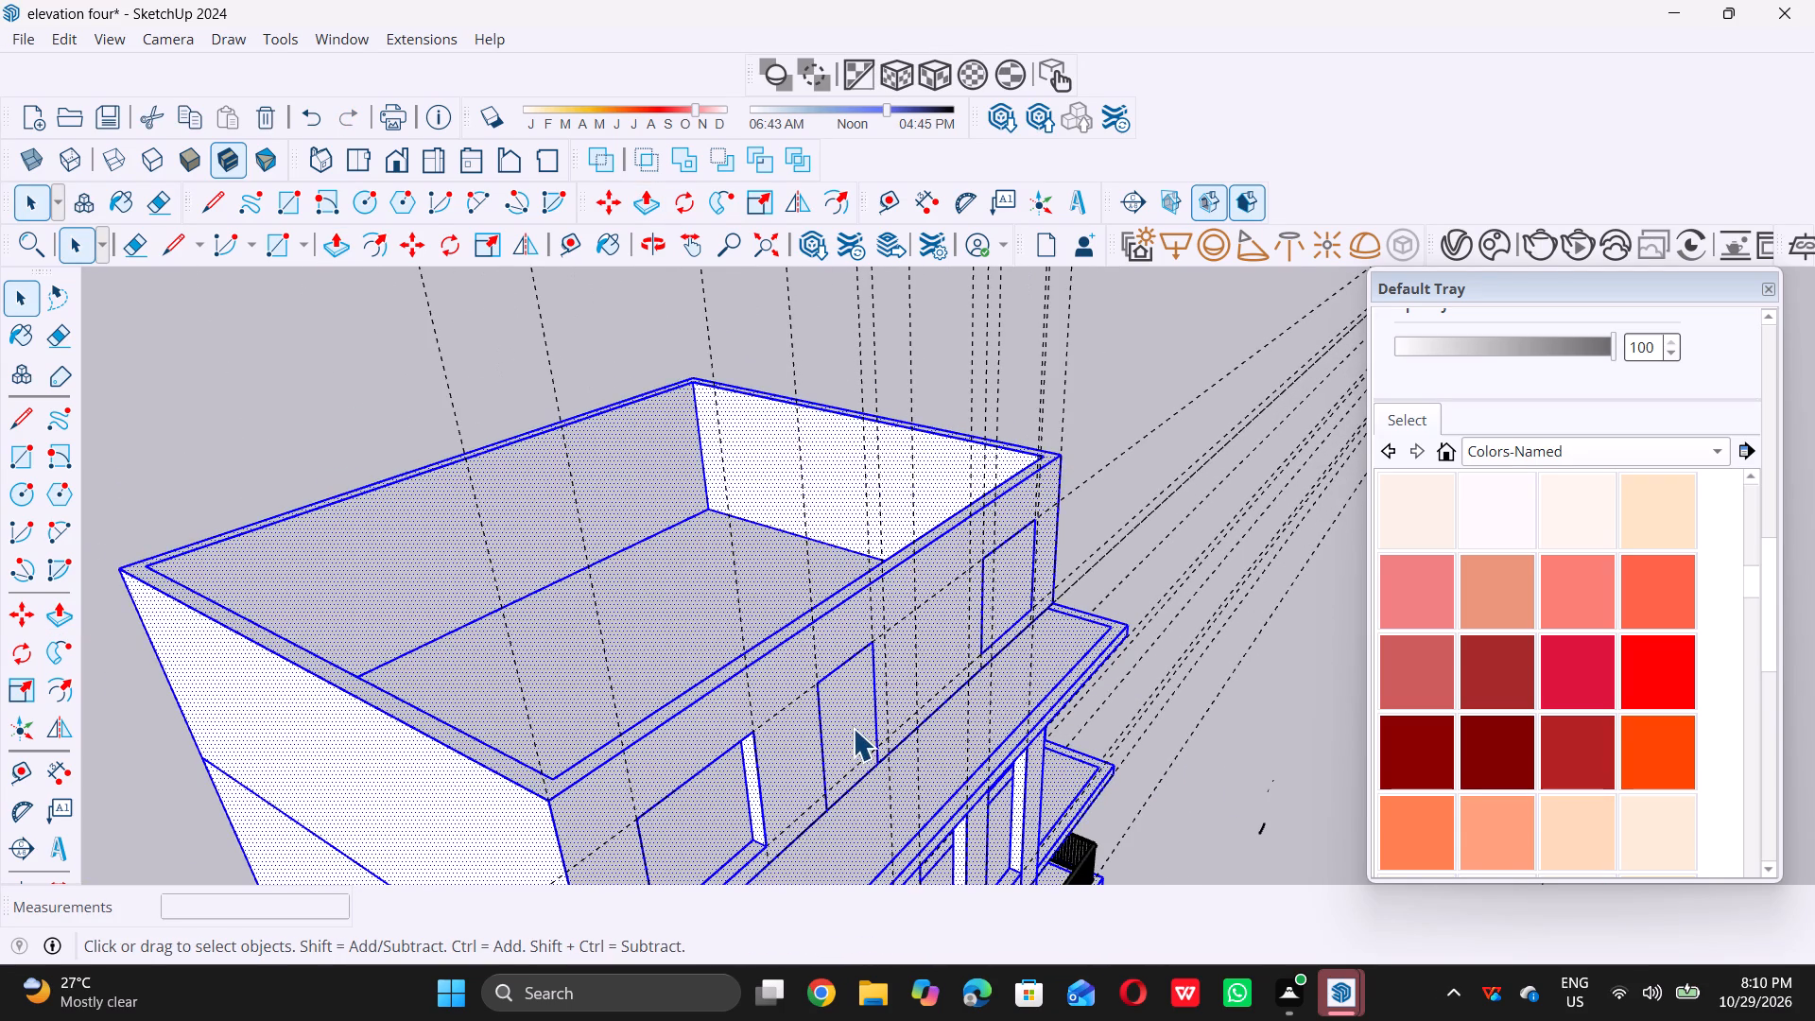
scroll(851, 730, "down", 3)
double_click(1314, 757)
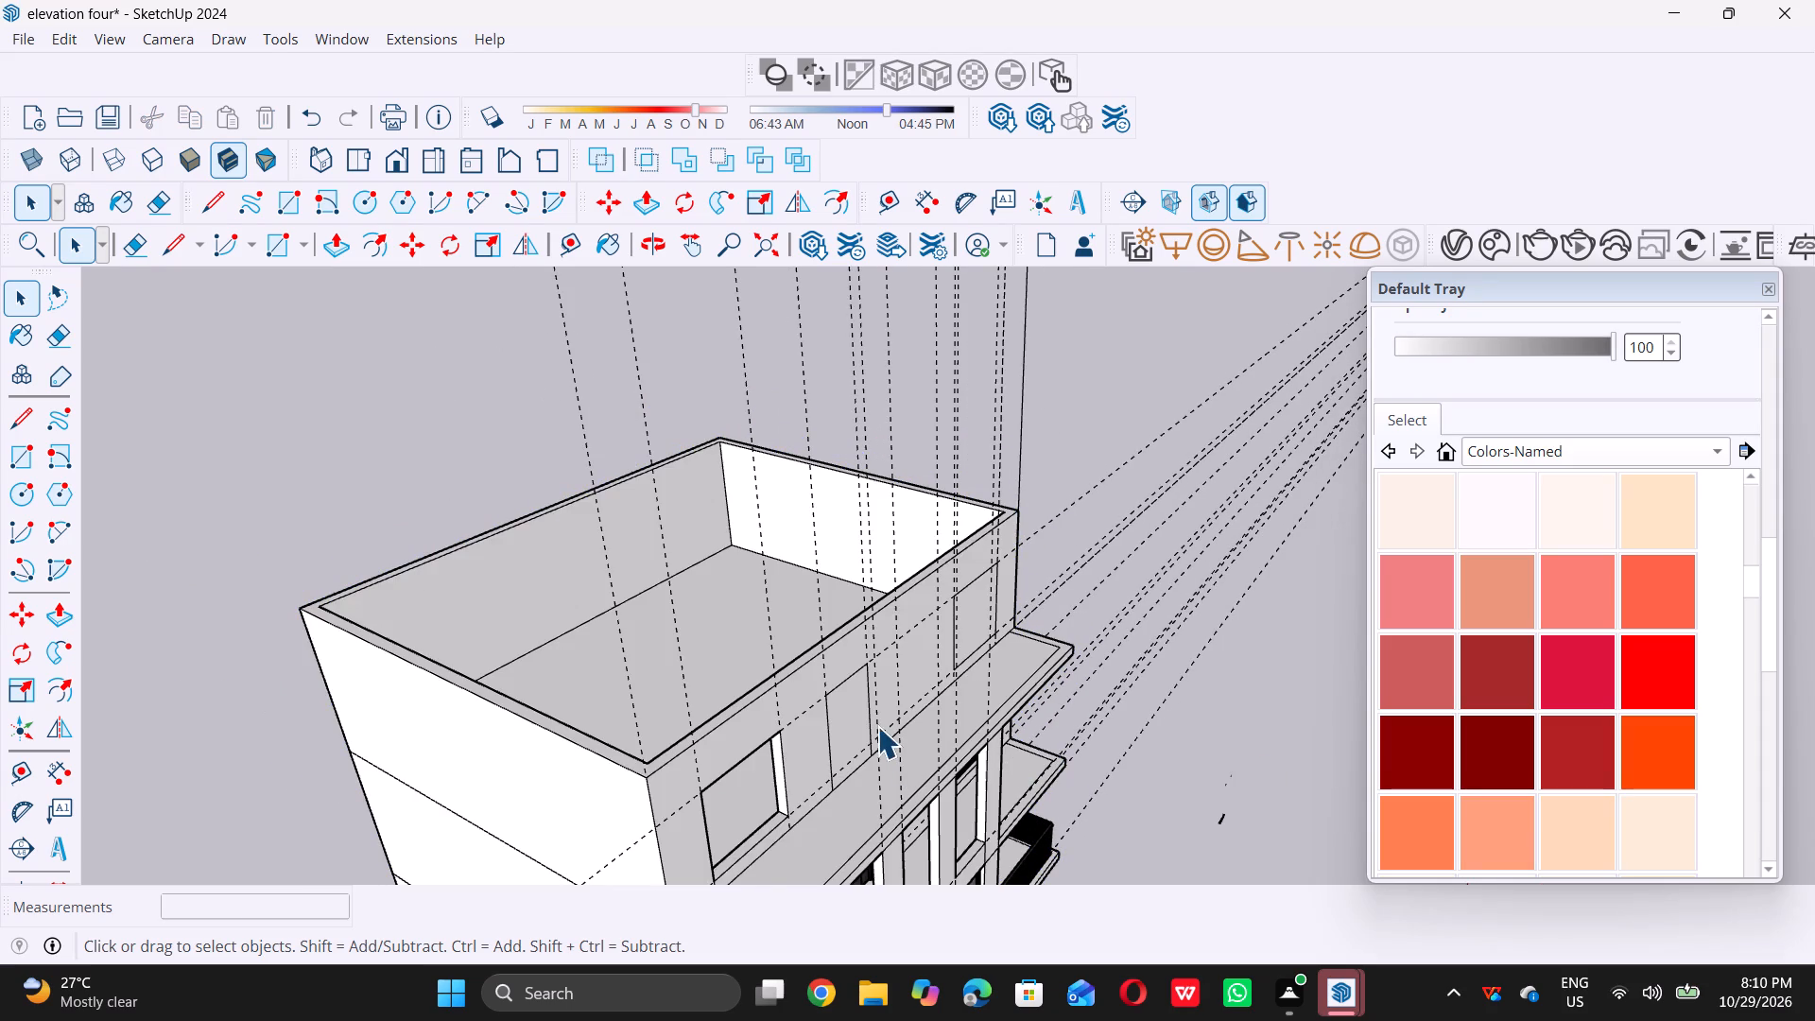
Push the door rectangle inward by the same 9" through the front wall to cut the door opening.
scroll(870, 724, "up", 4)
double_click(845, 711)
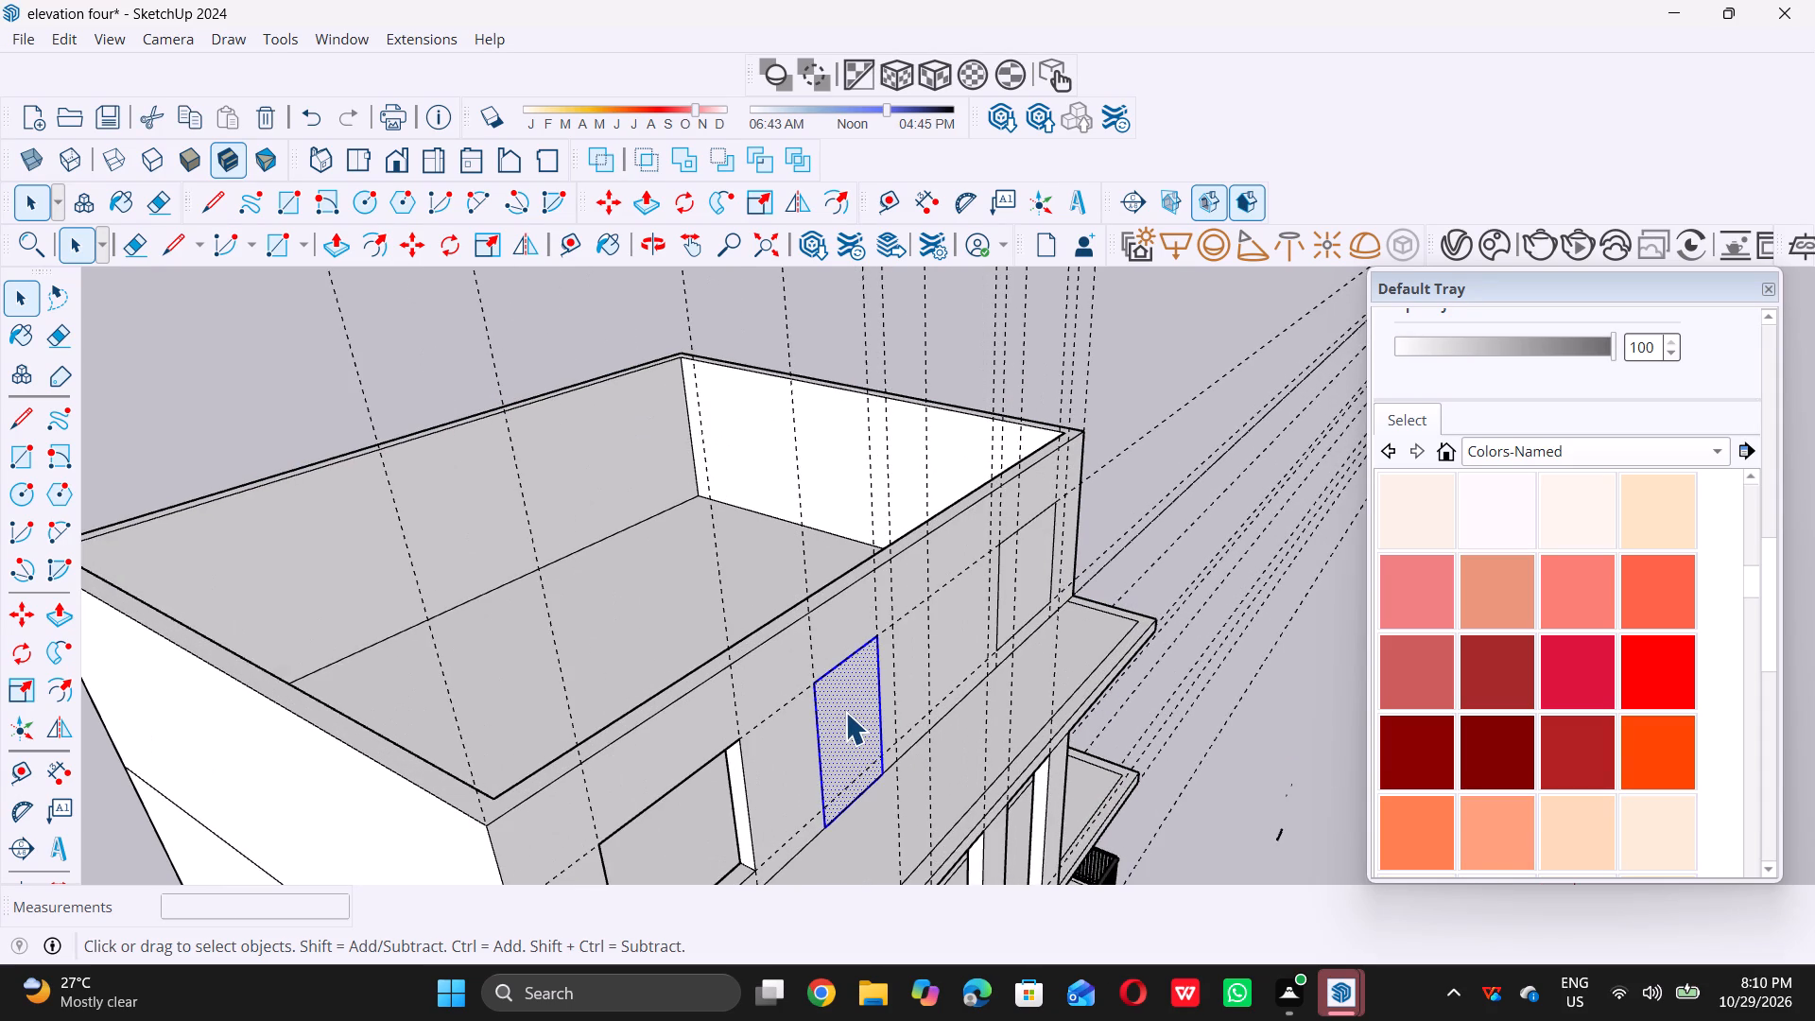
key("p")
double_click(849, 710)
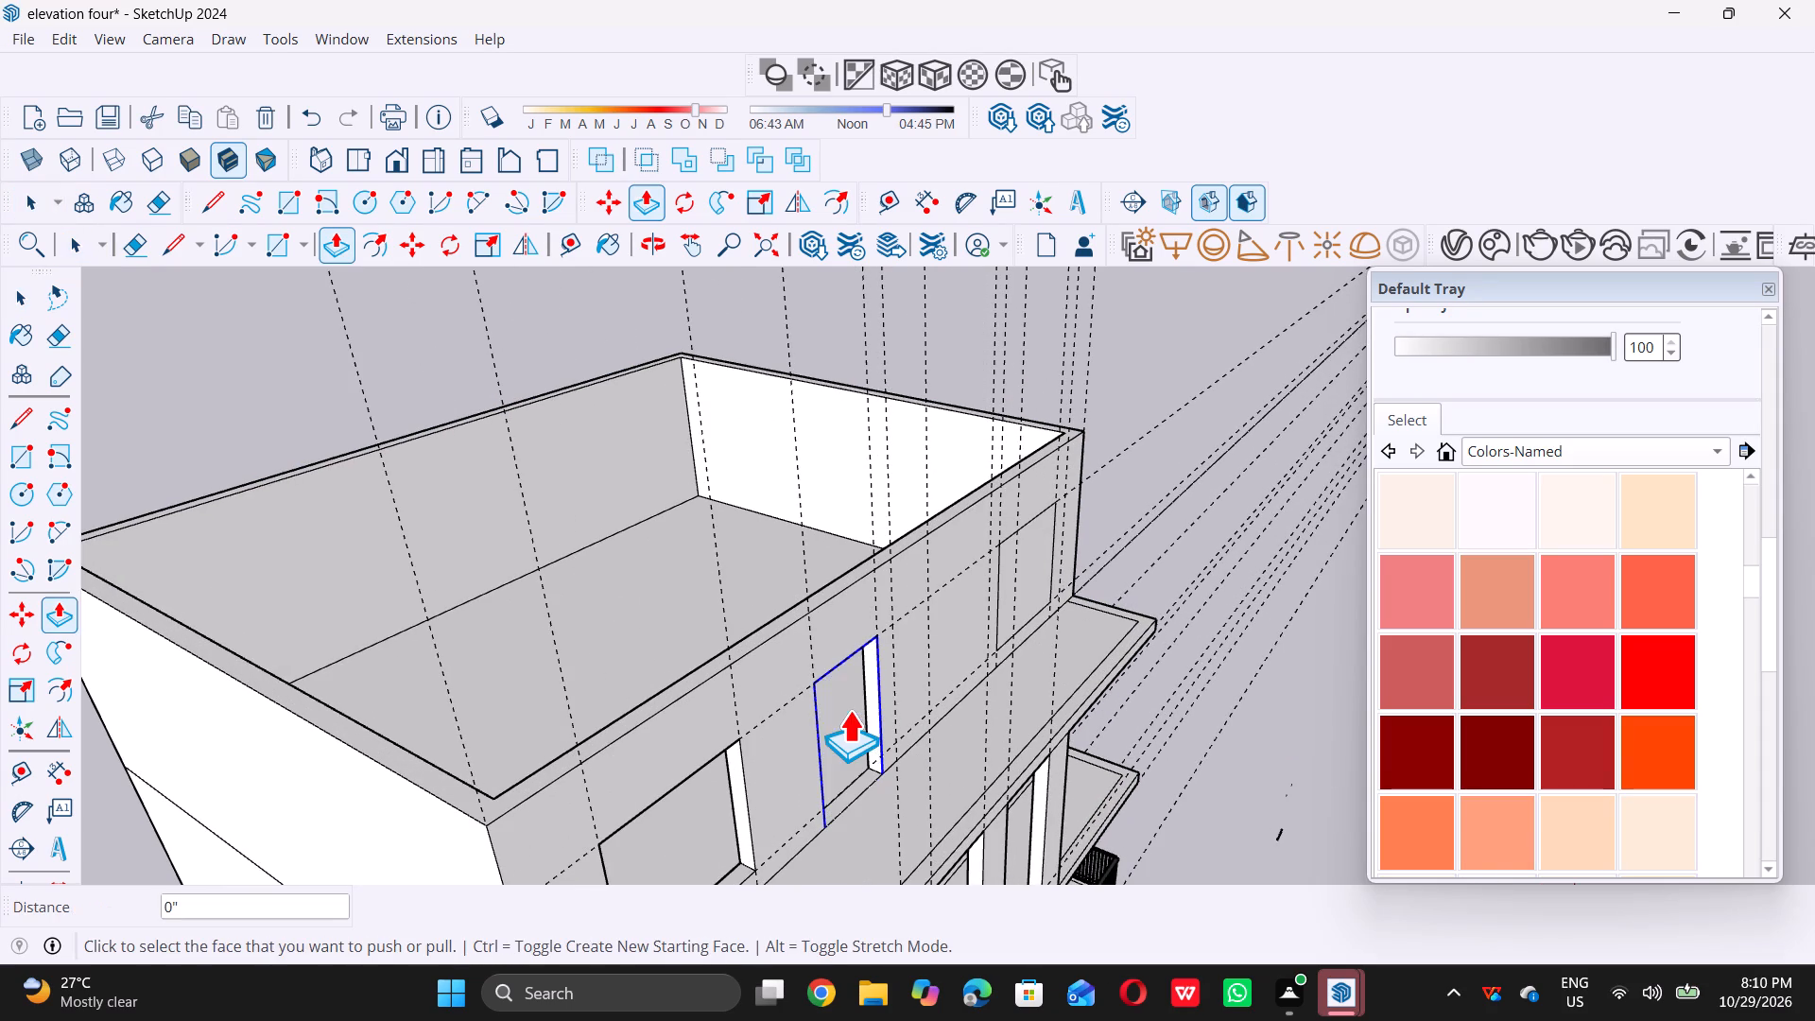
key("space")
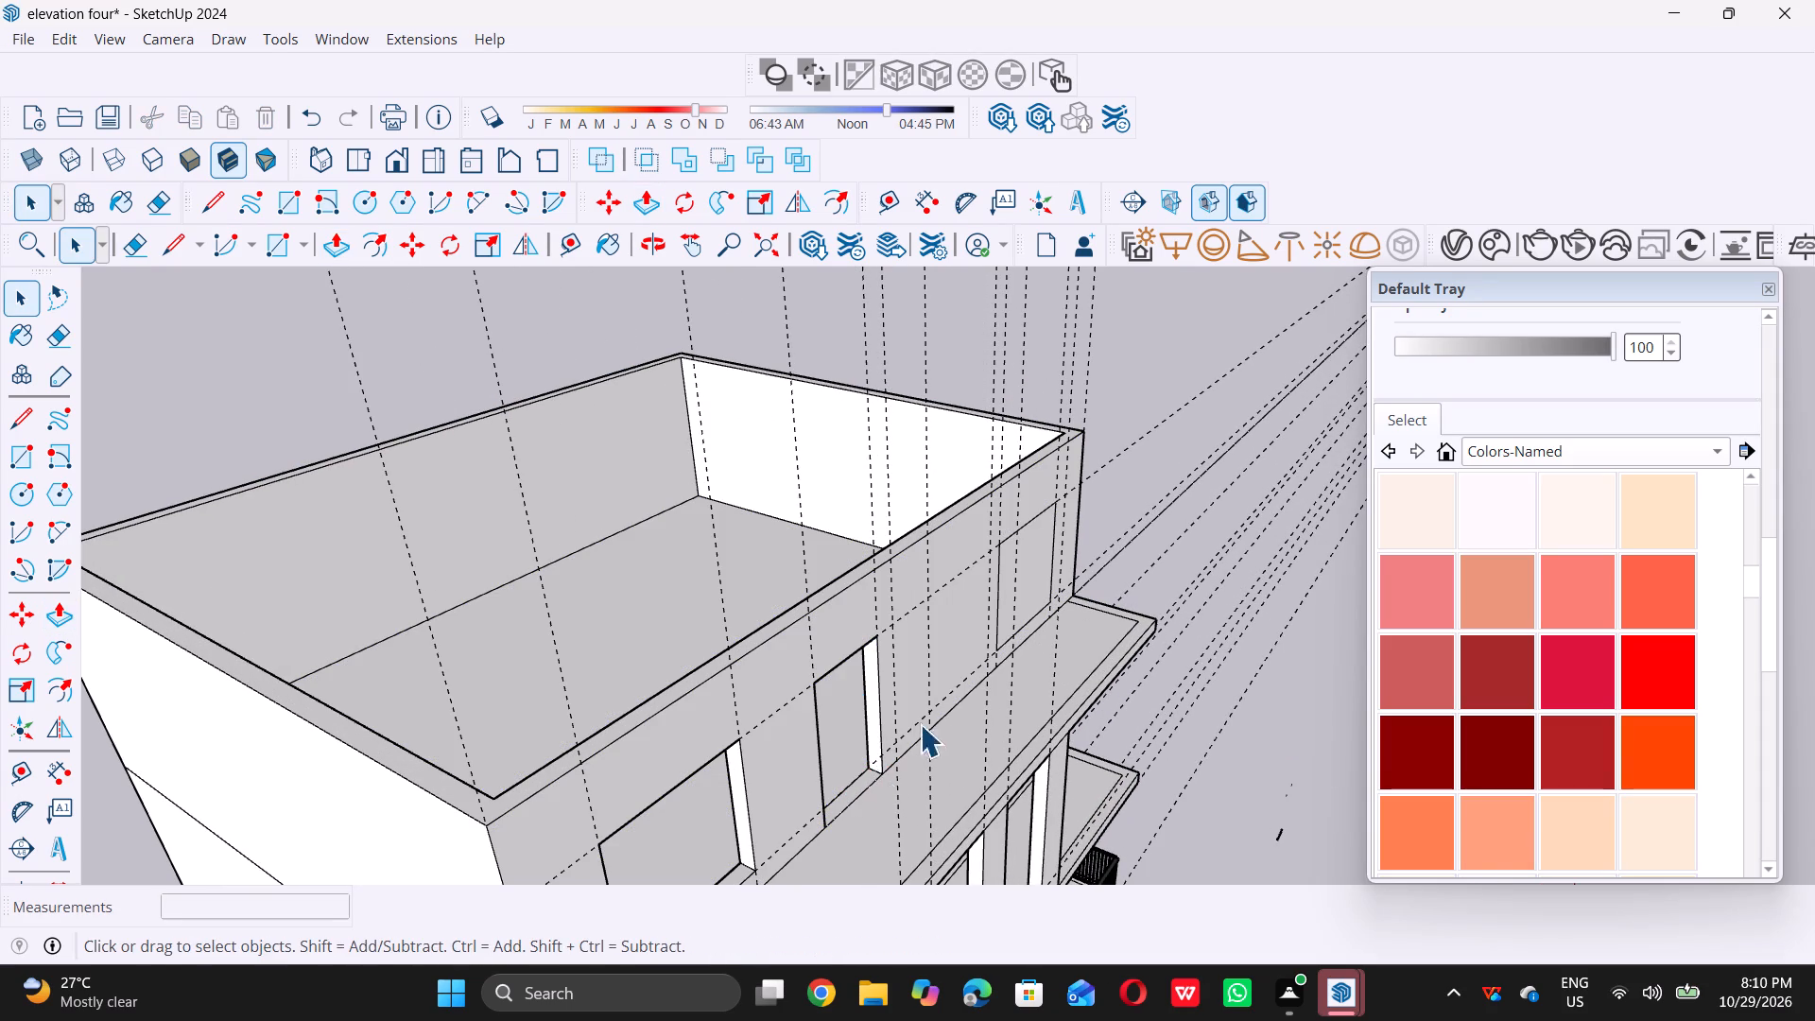
Push the far-end window rectangle 9" inward through the front wall to cut the window opening.
scroll(1028, 573, "up", 4)
double_click(1025, 579)
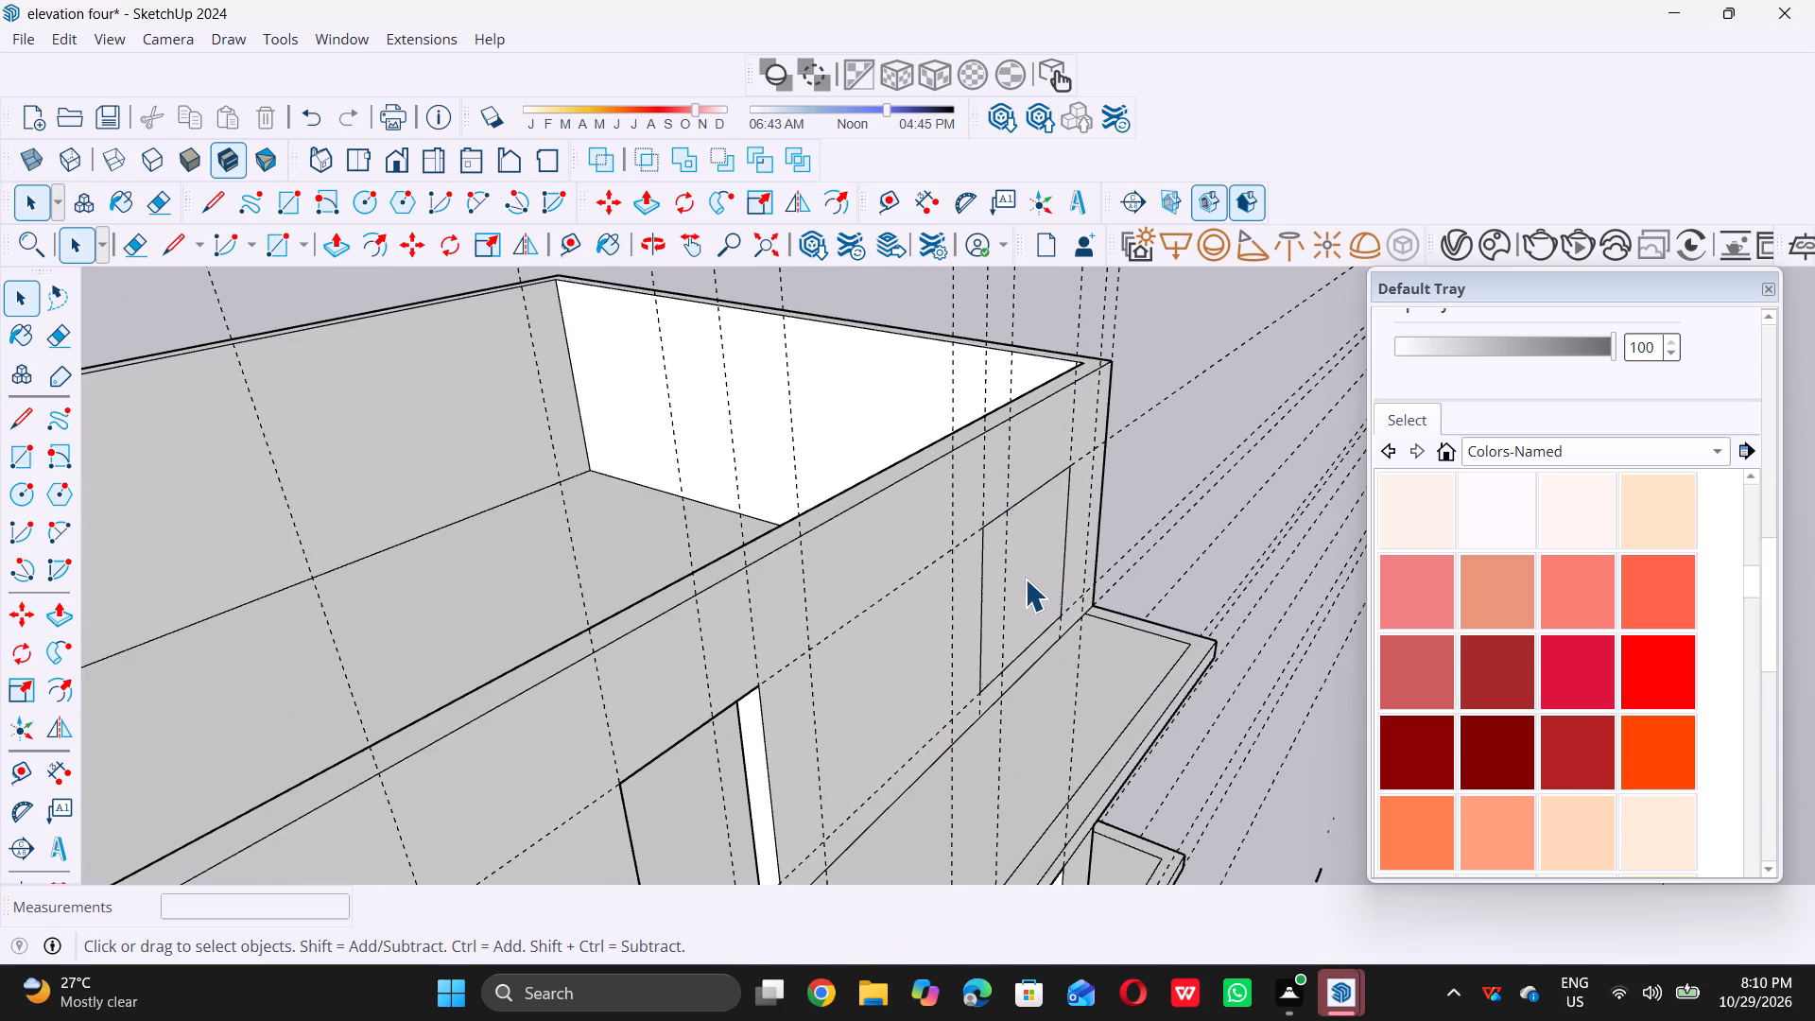
key("p")
left_click(1025, 580)
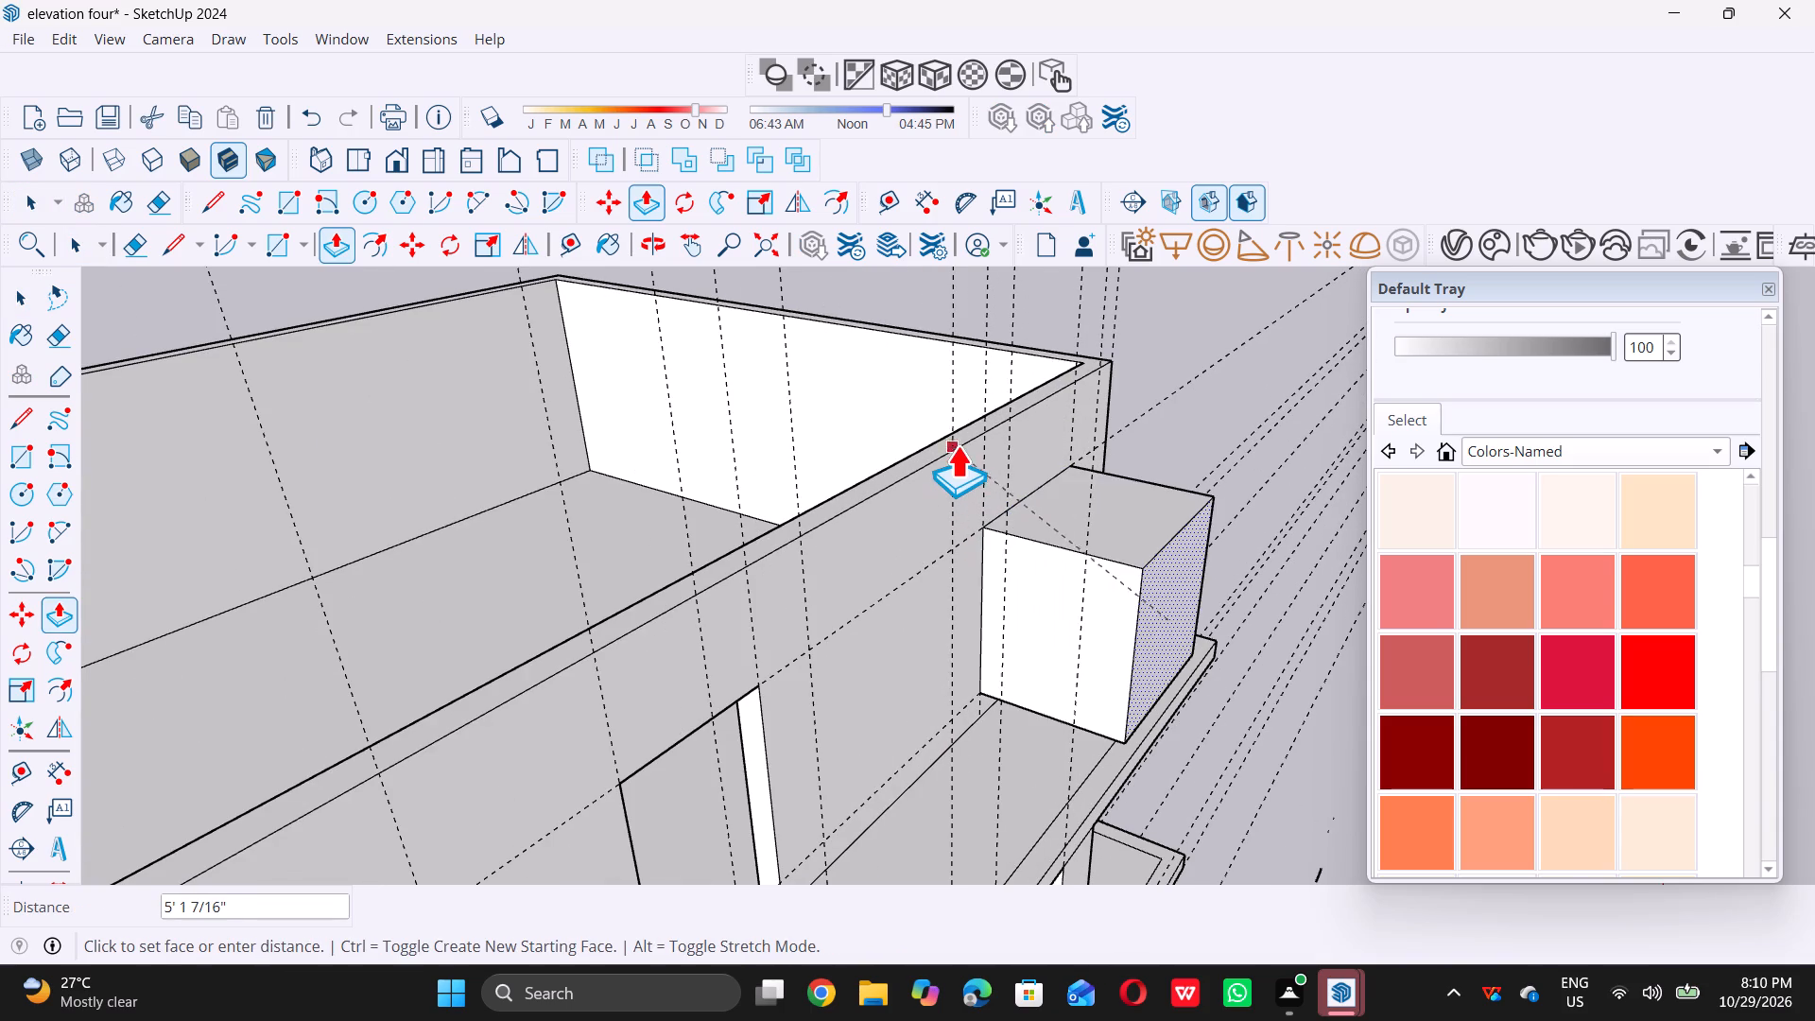
scroll(926, 440, "up", 4)
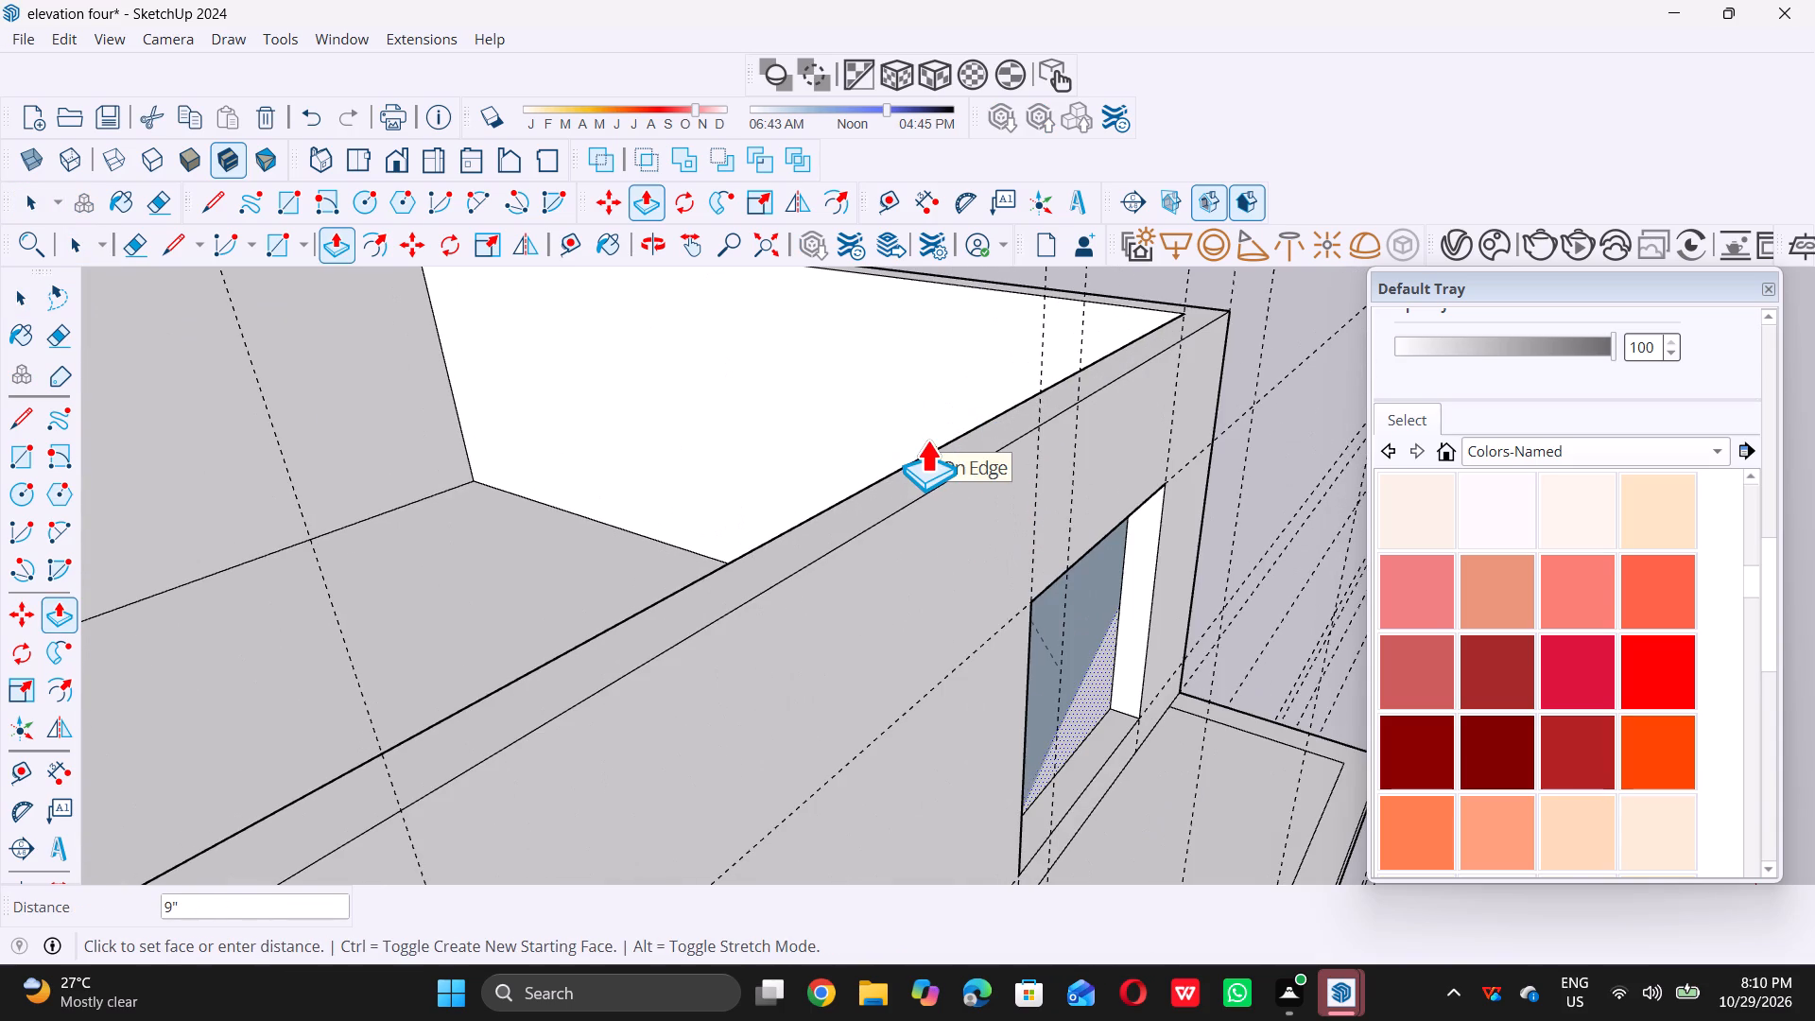
left_click(928, 445)
key("space")
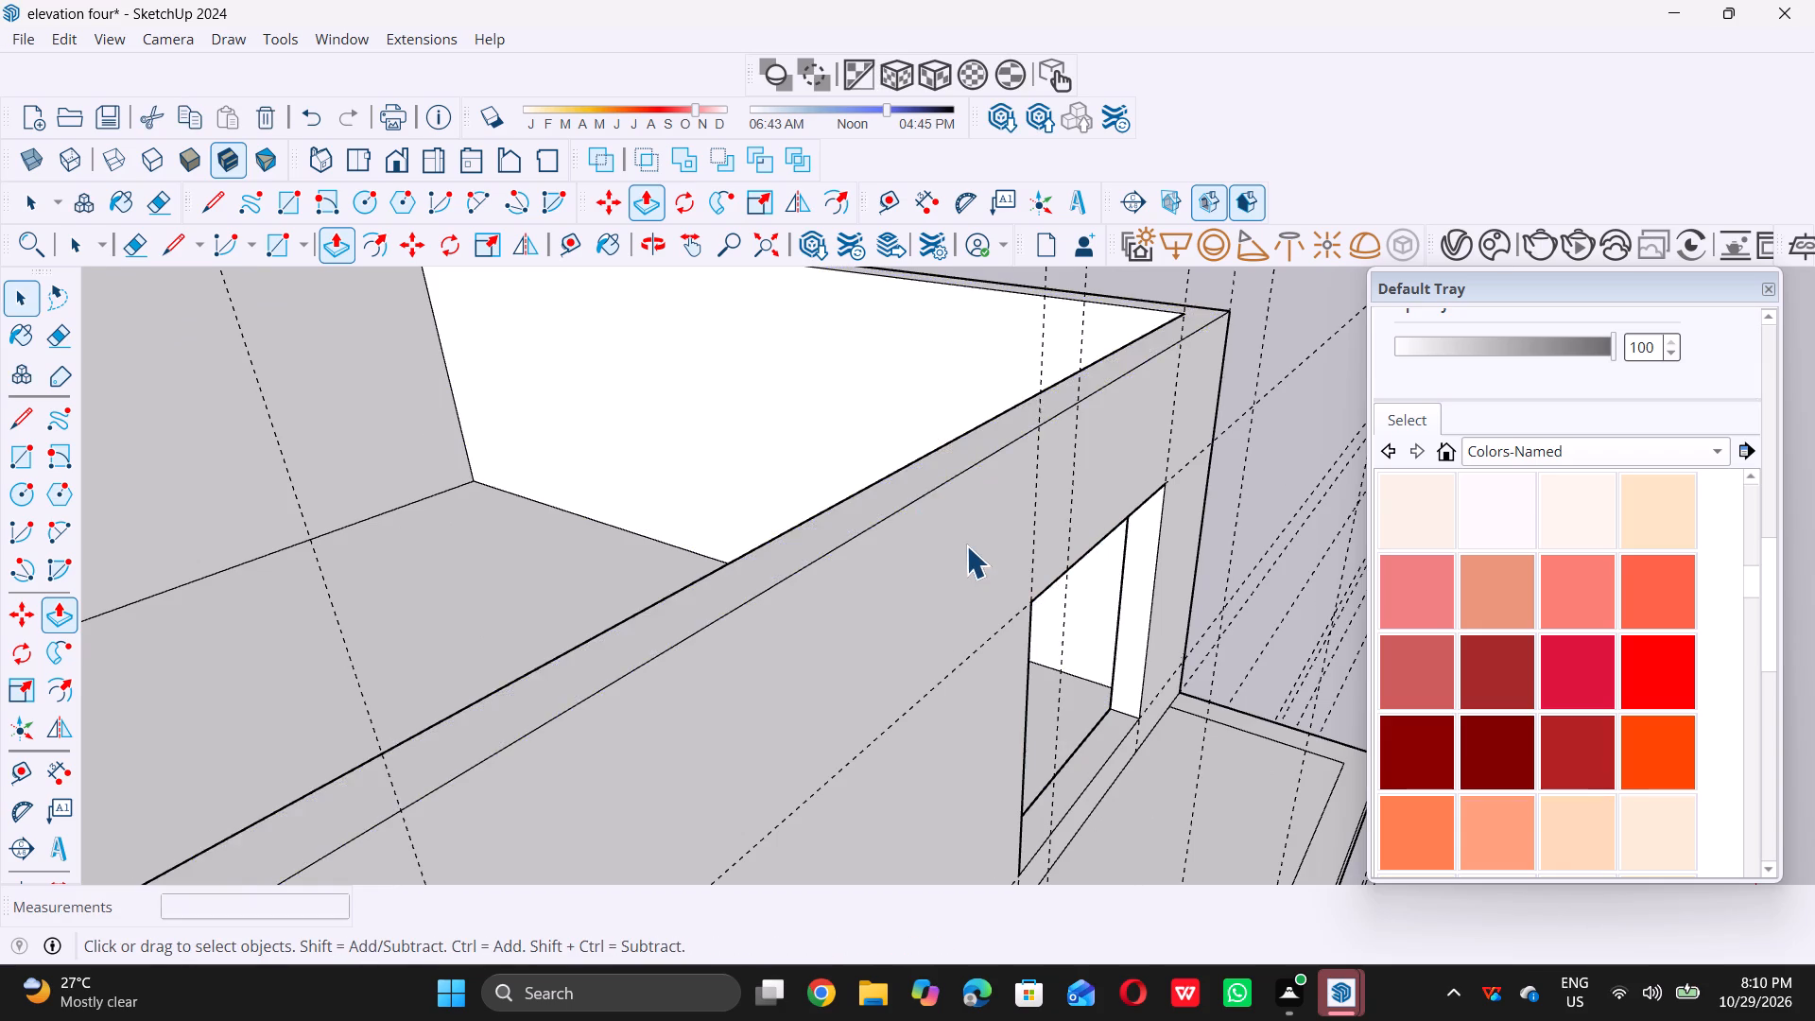
Examine the new top-storey openings against the roof slab and the floors below from several angles.
scroll(967, 559, "down", 20)
scroll(967, 559, "down", 2)
middle_click_drag(980, 614, 908, 536)
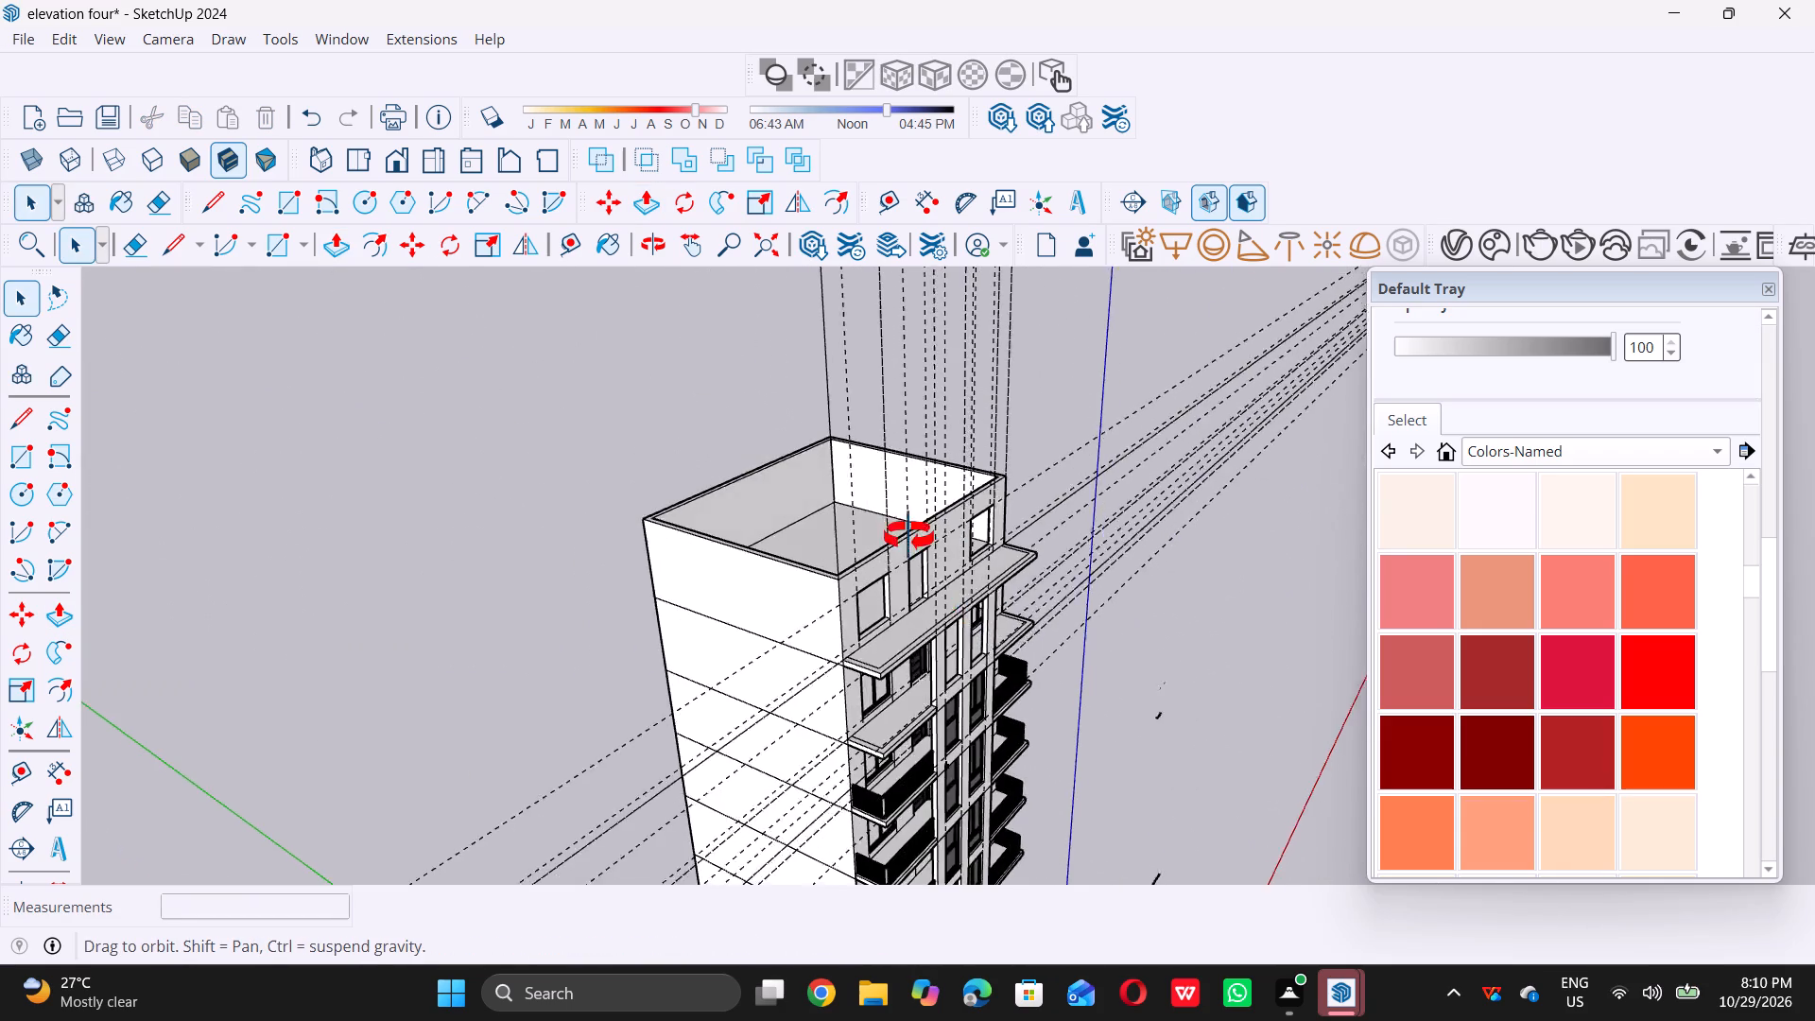
middle_click_drag(908, 536, 652, 611)
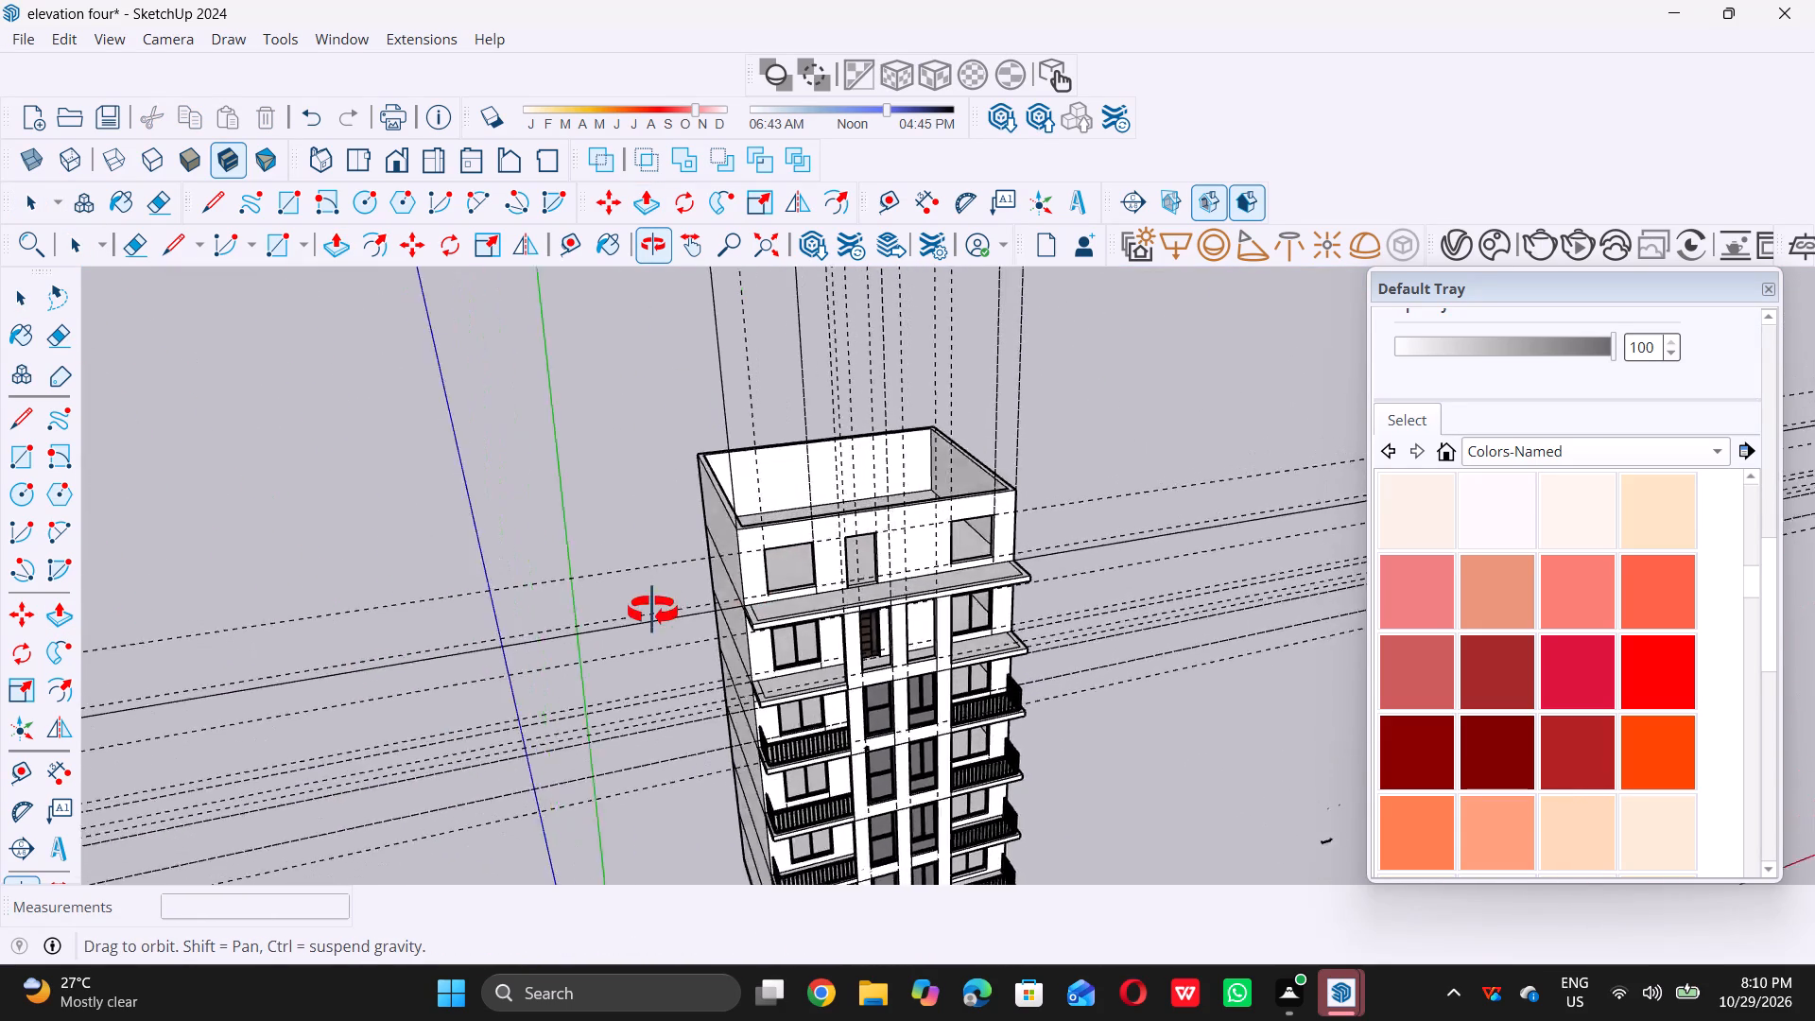
middle_click_drag(652, 611, 893, 573)
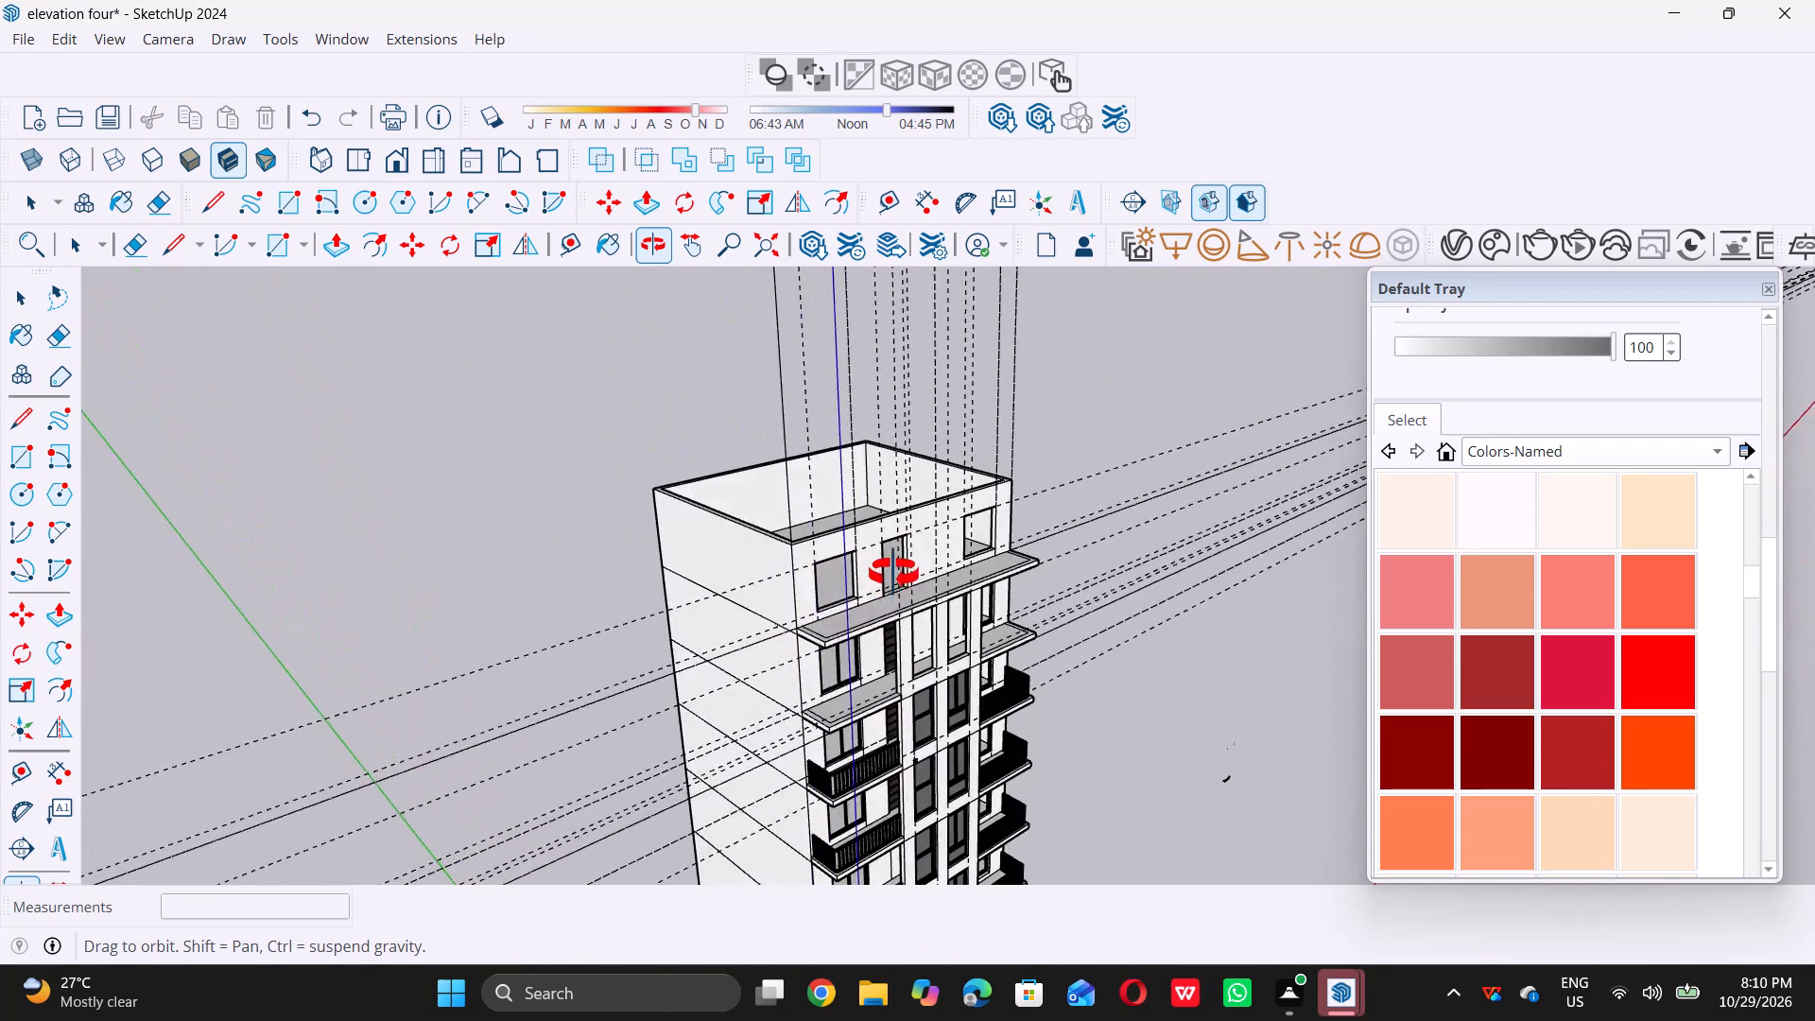
middle_click_drag(893, 573, 890, 591)
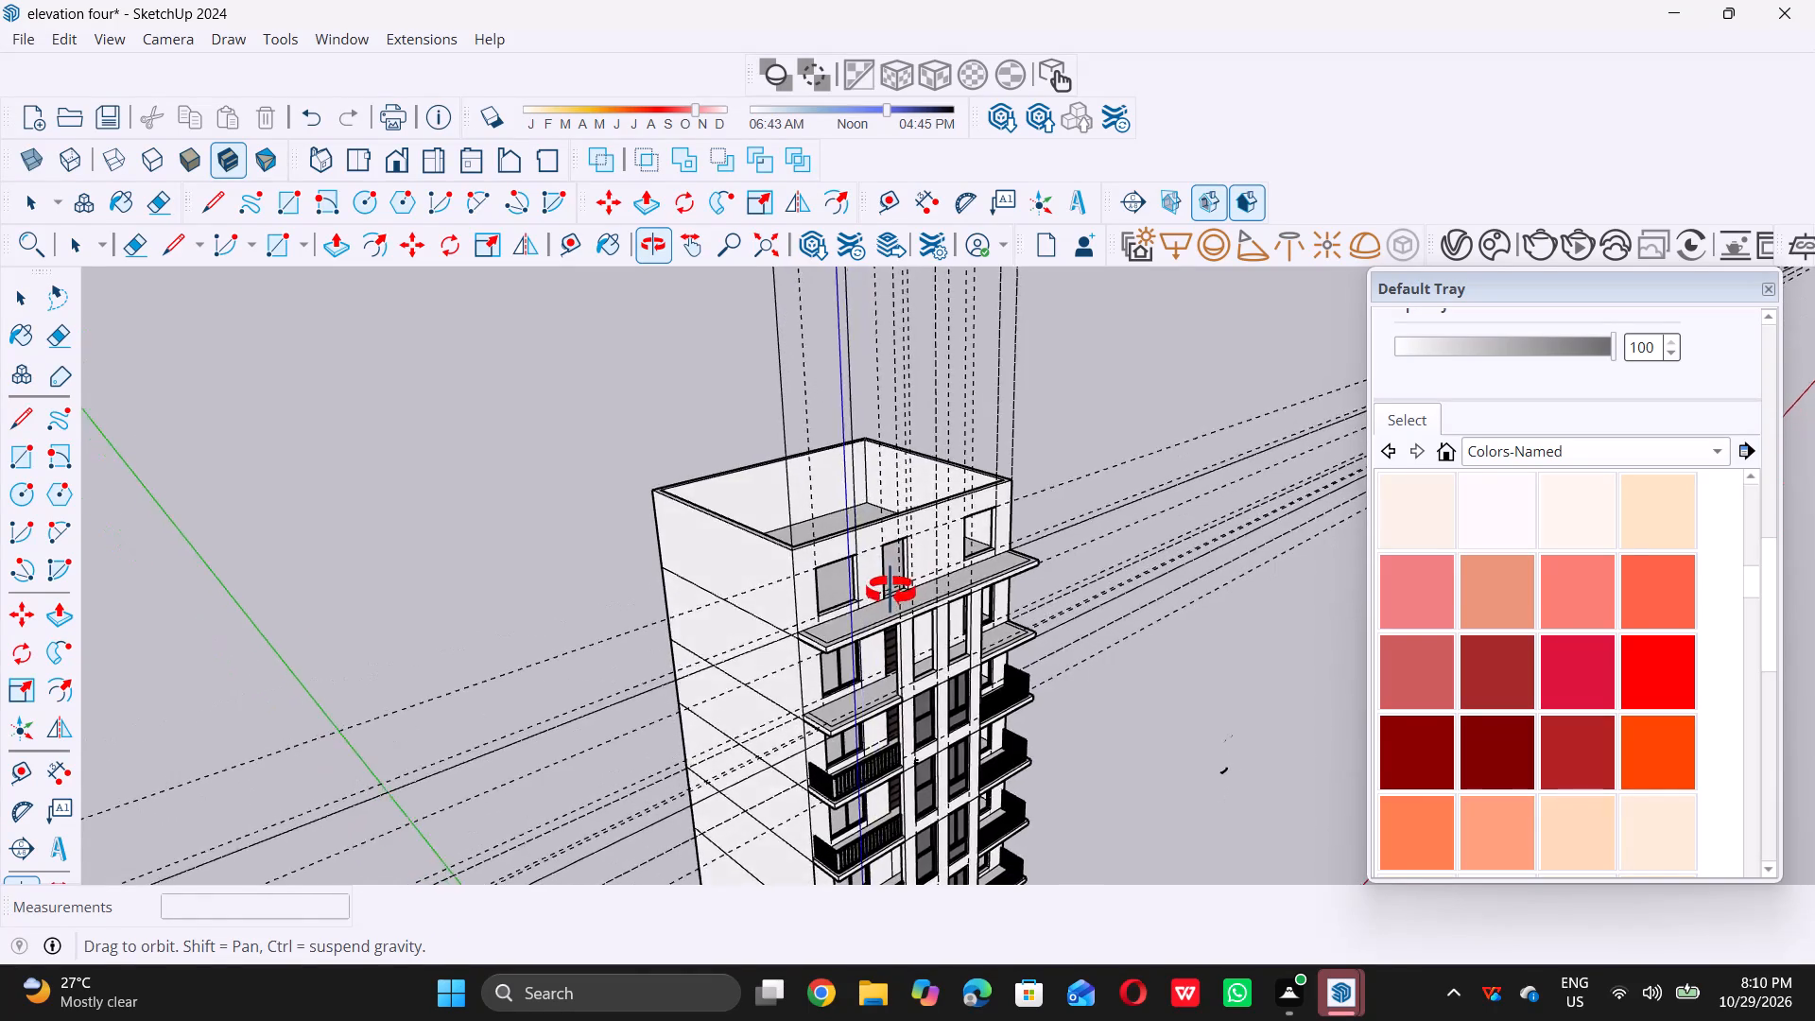
middle_click_drag(890, 591, 889, 592)
scroll(838, 674, "up", 5)
scroll(920, 575, "up", 6)
scroll(818, 696, "down", 3)
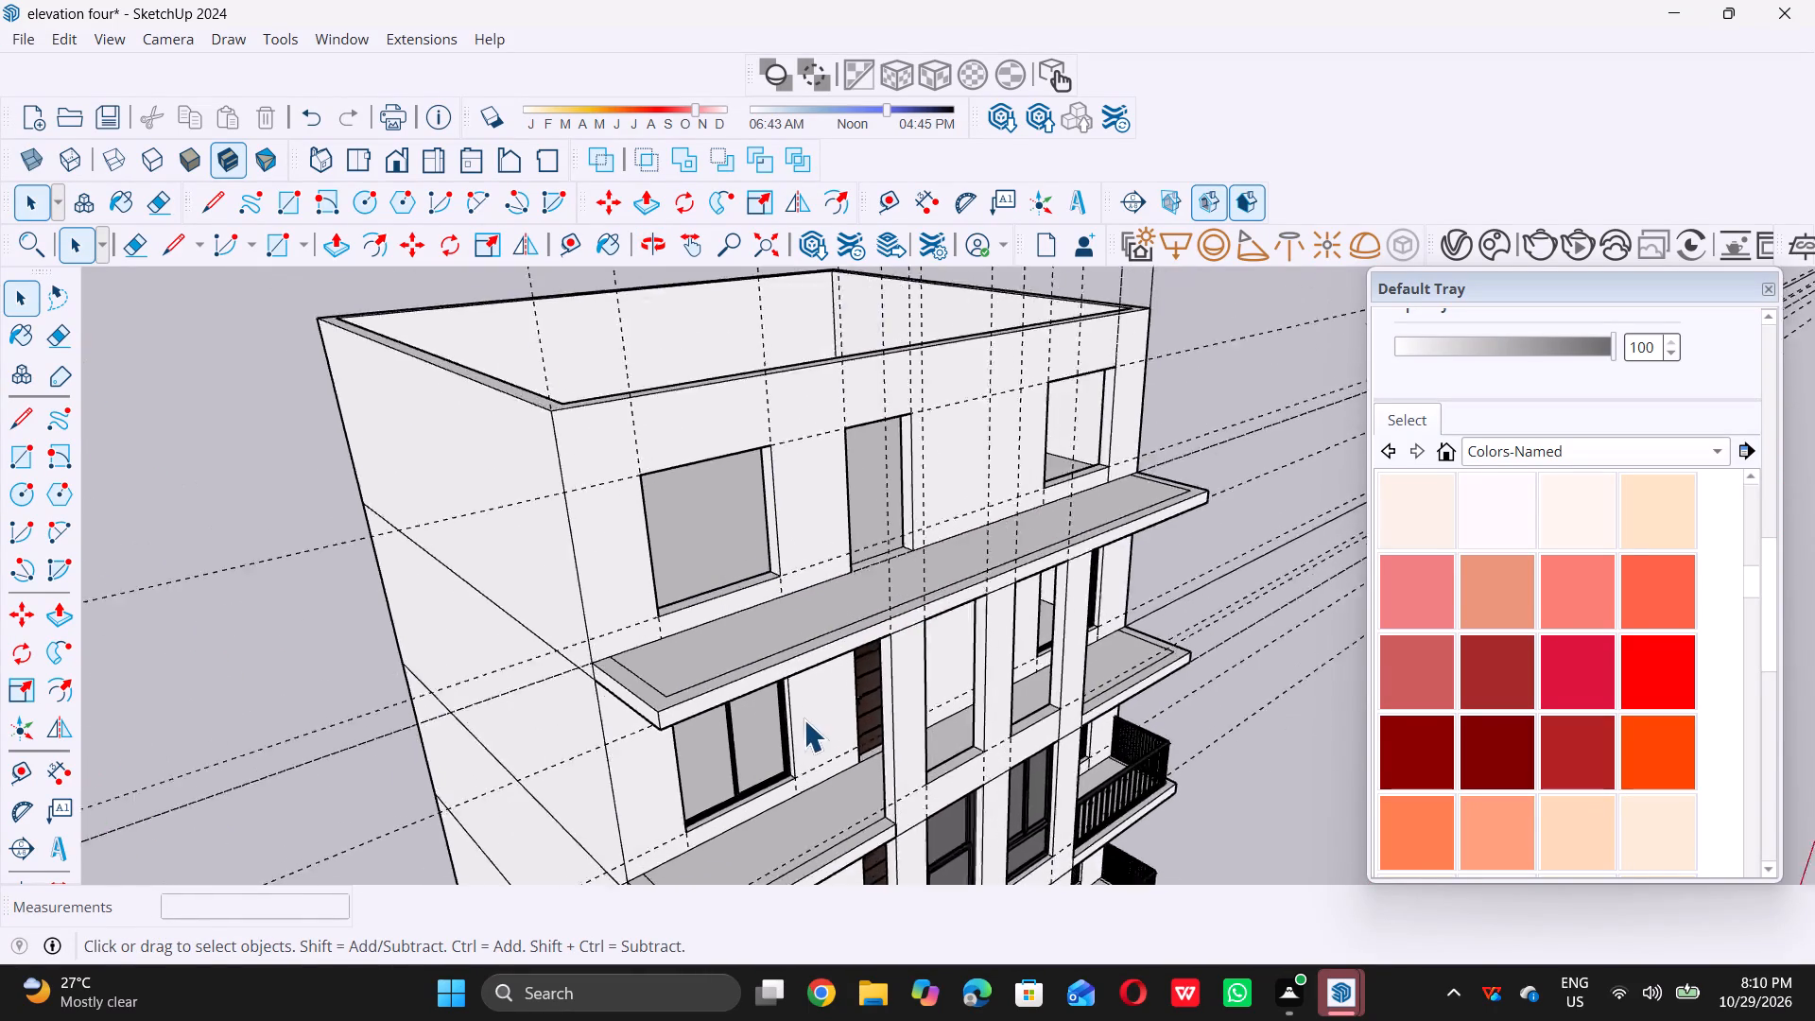
scroll(804, 719, "down", 7)
middle_click_drag(808, 715, 807, 644)
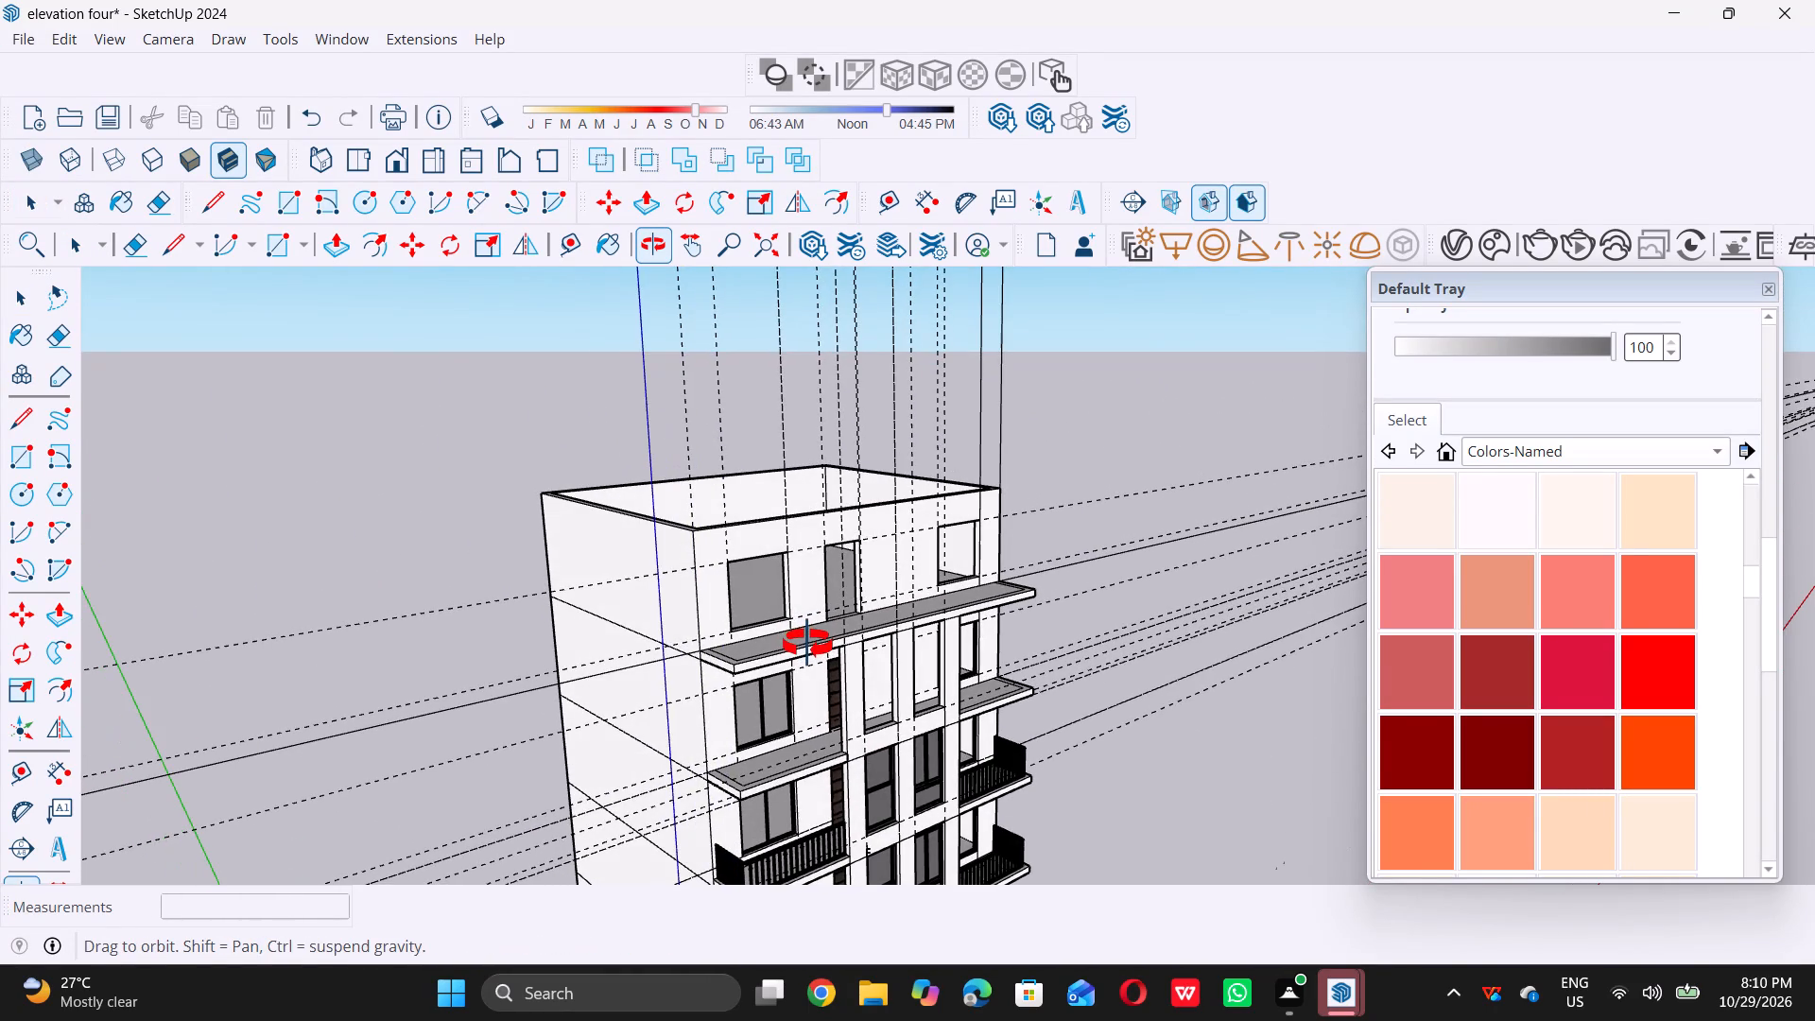
middle_click_drag(807, 644, 815, 648)
scroll(845, 649, "up", 5)
middle_click_drag(856, 616, 828, 691)
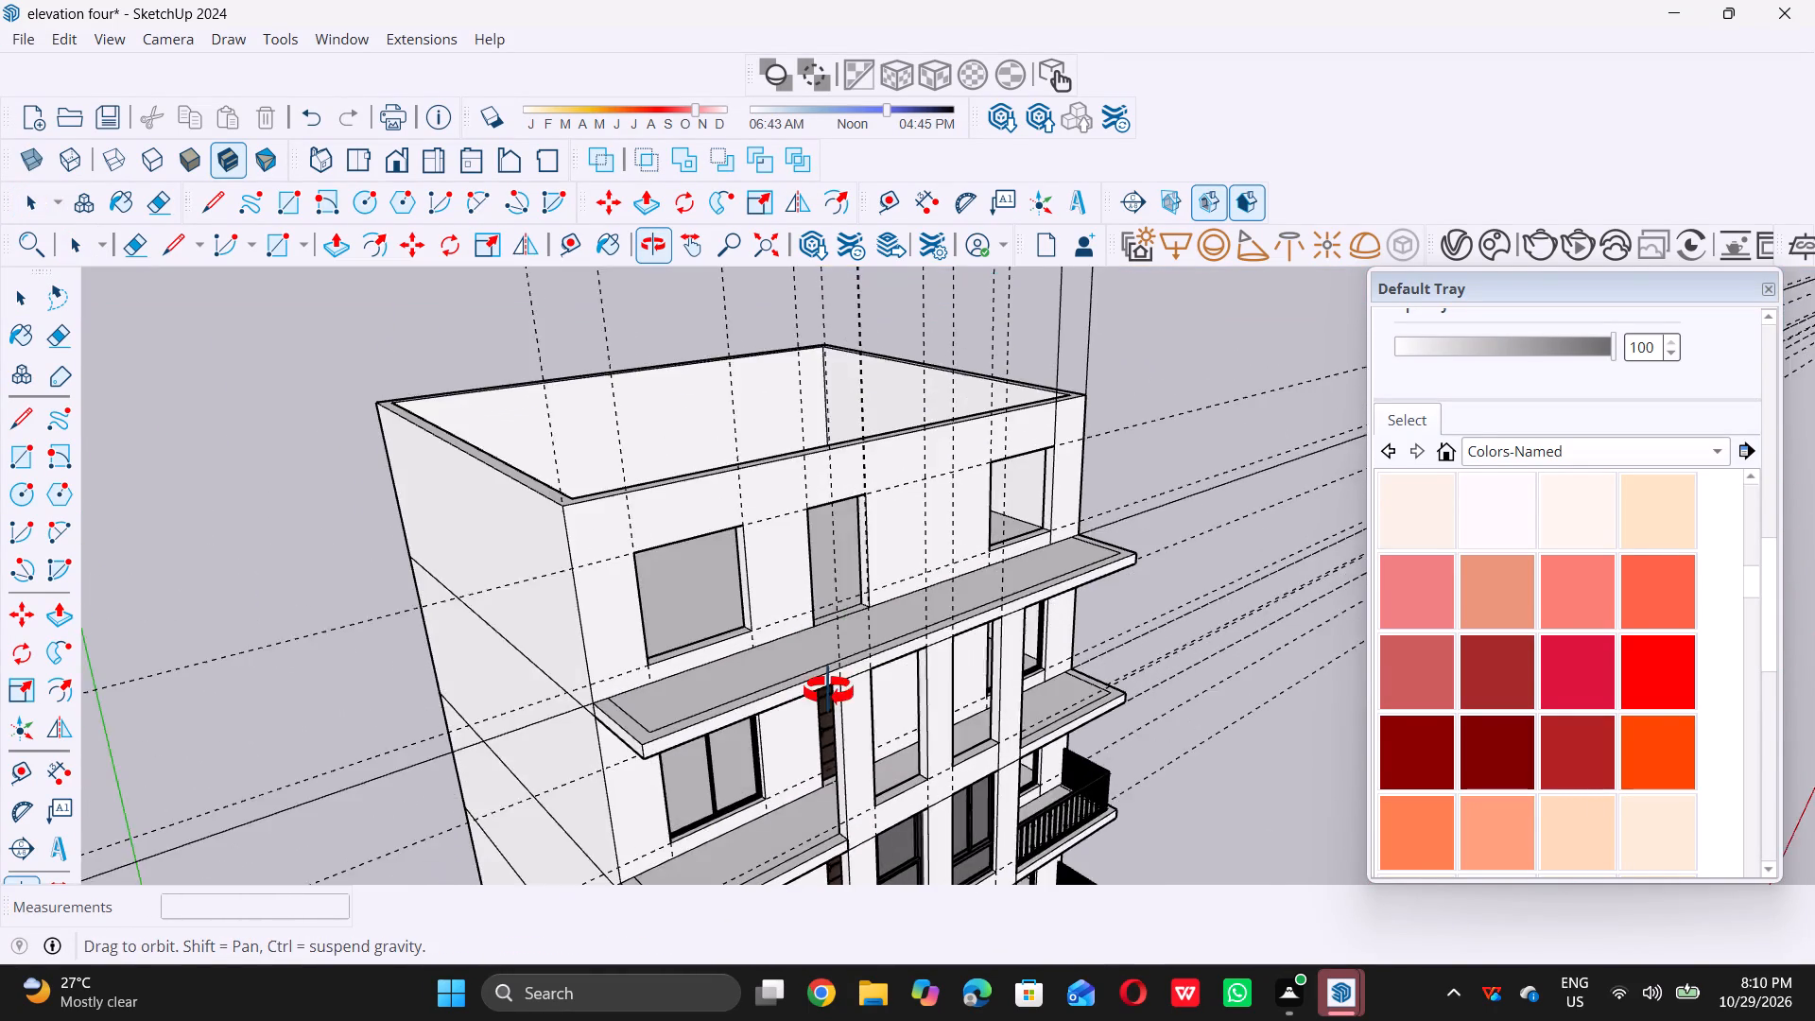
middle_click_drag(828, 691, 828, 693)
Draw a 9" line up the roof slab's front edge at the near column beside the top-floor doorway, continuing 9" across its top to the inset line.
scroll(821, 703, "up", 12)
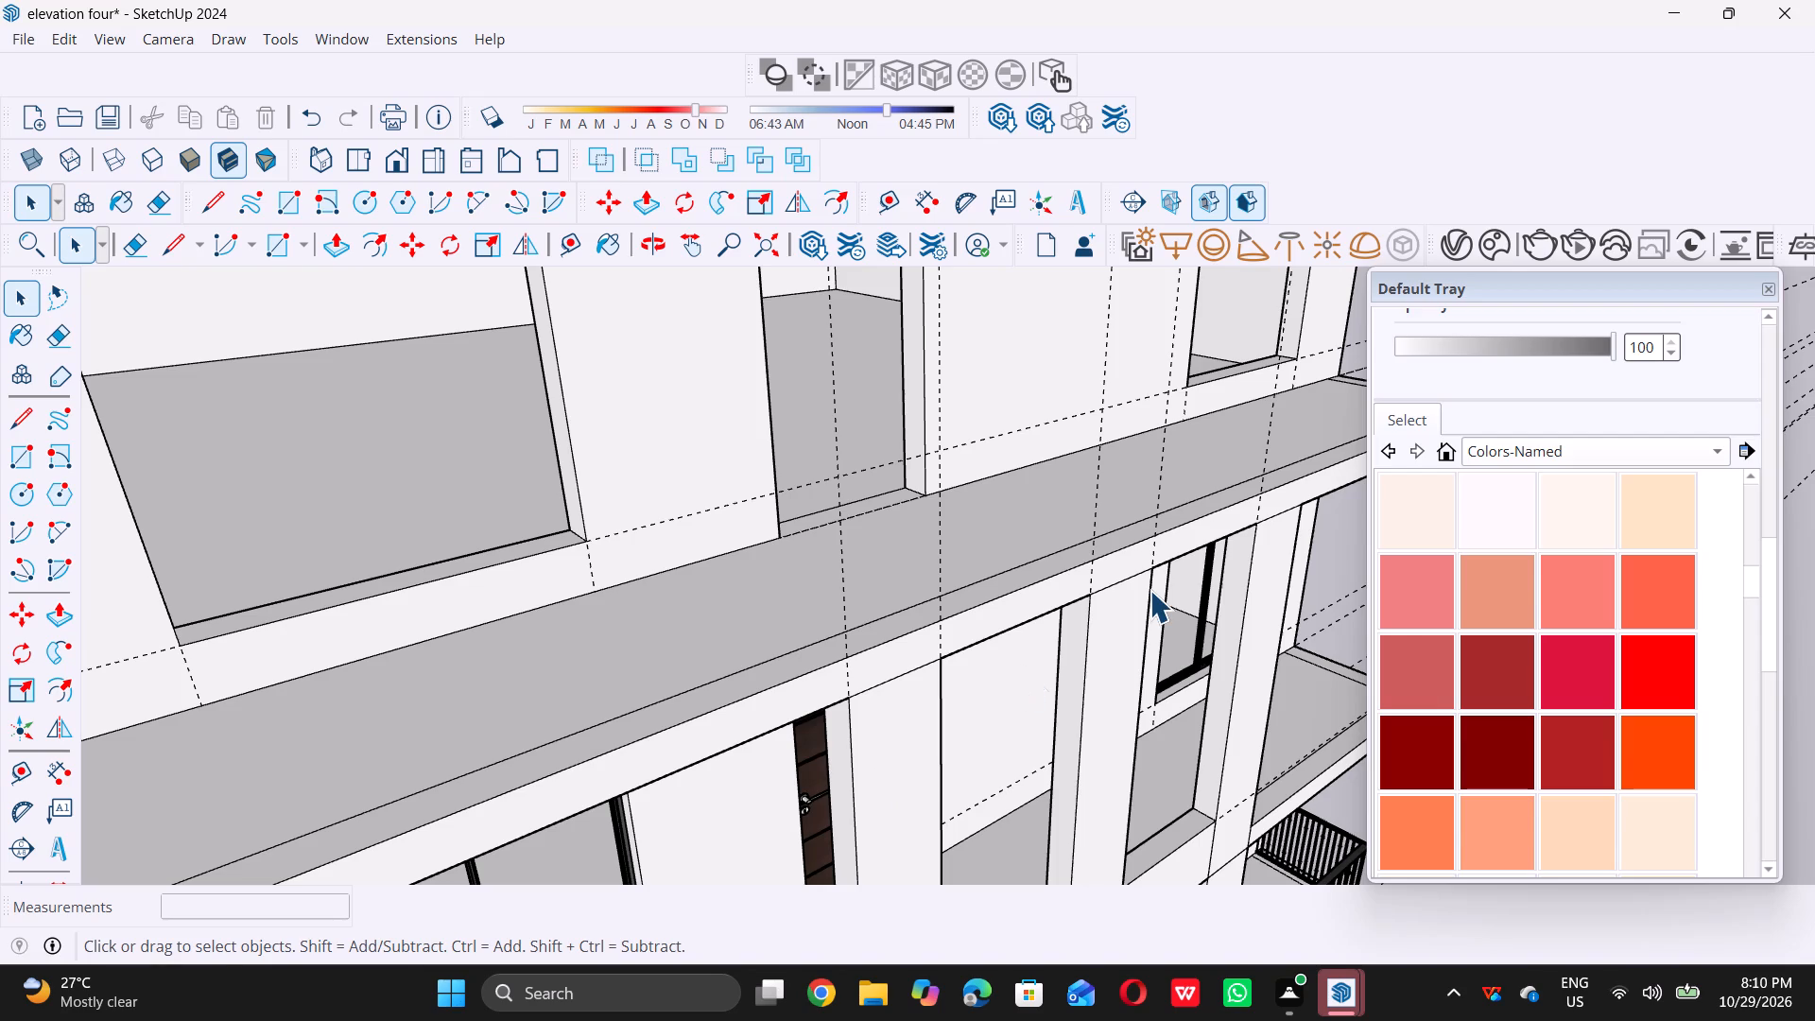
key("l")
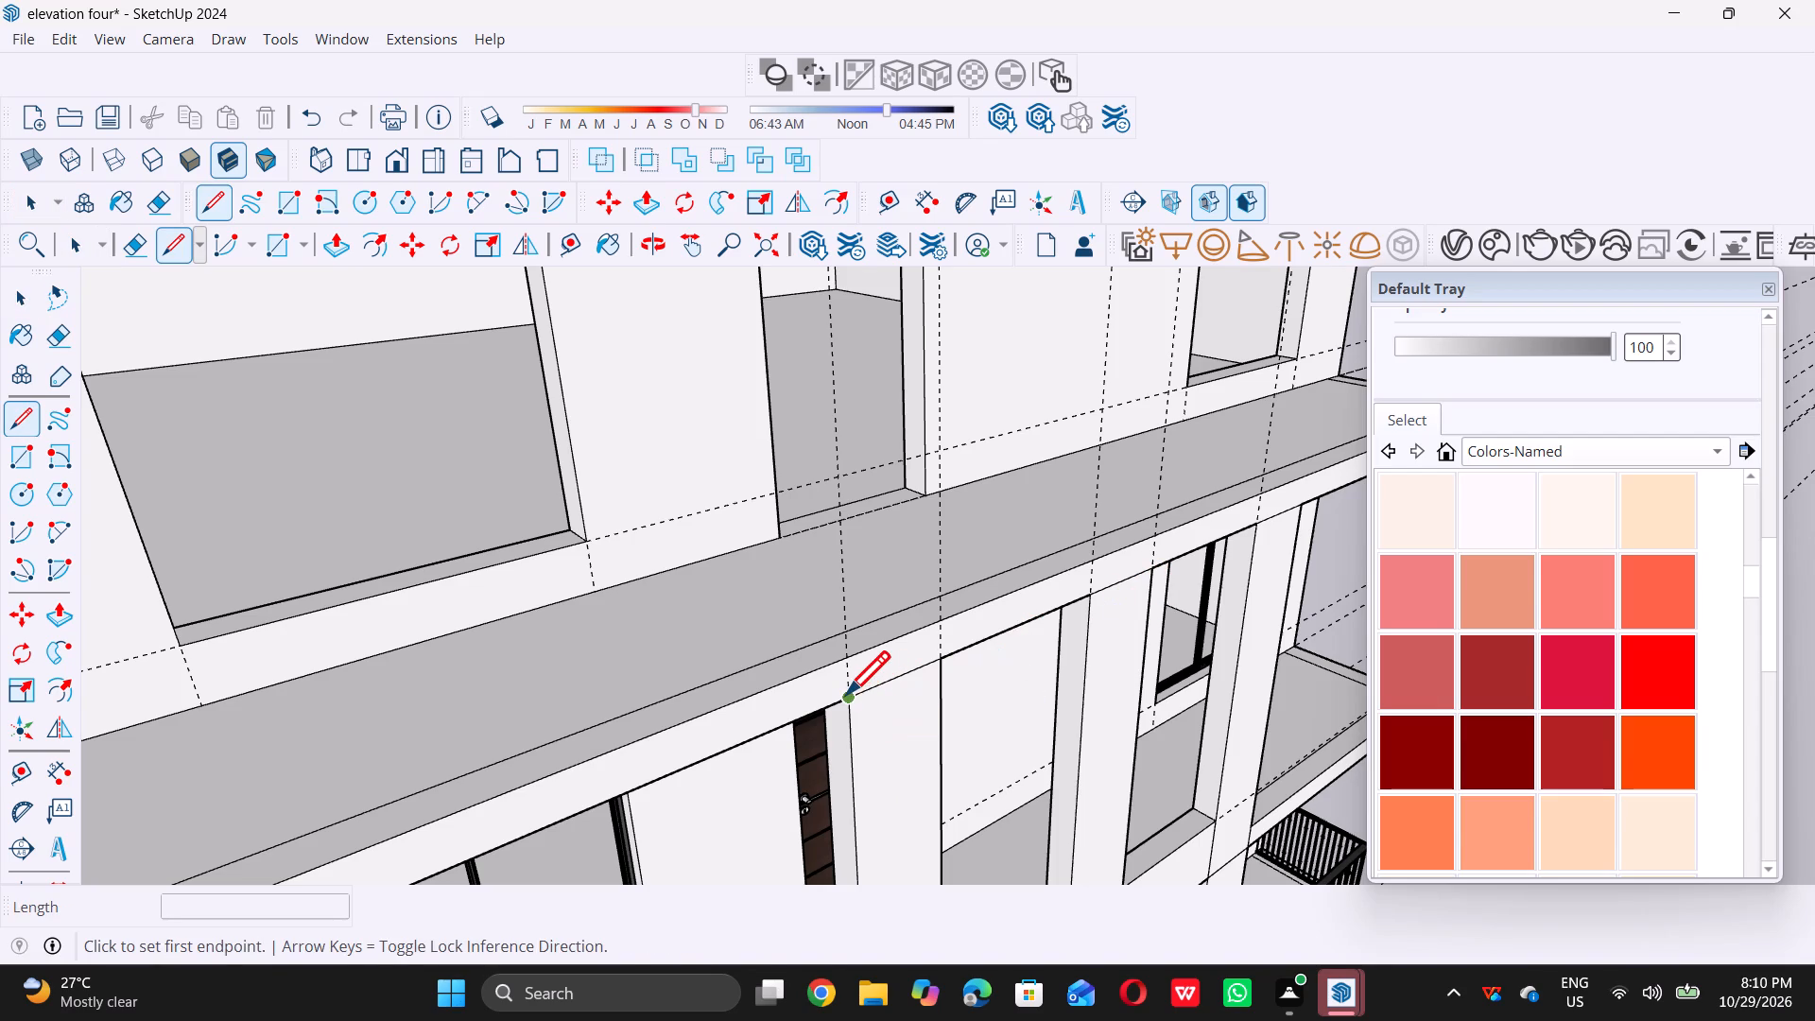
triple_click(846, 694)
double_click(850, 656)
scroll(806, 649, "up", 5)
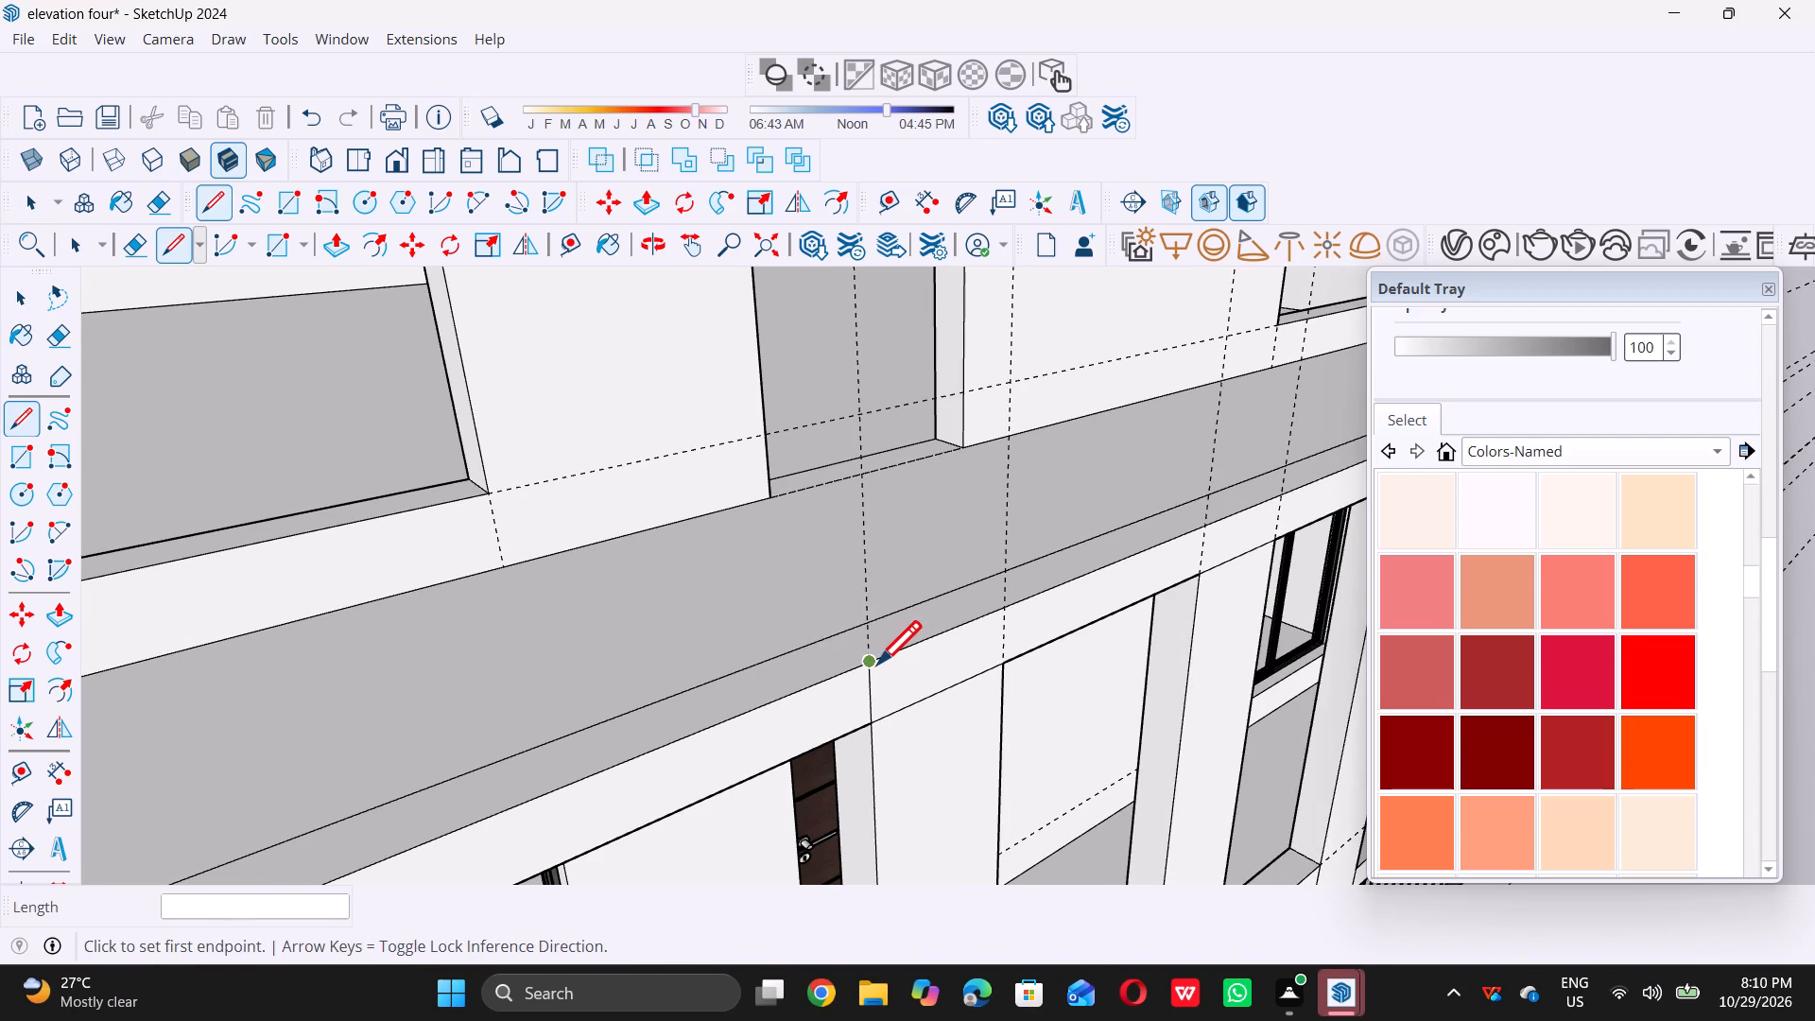
left_click(871, 661)
left_click(828, 633)
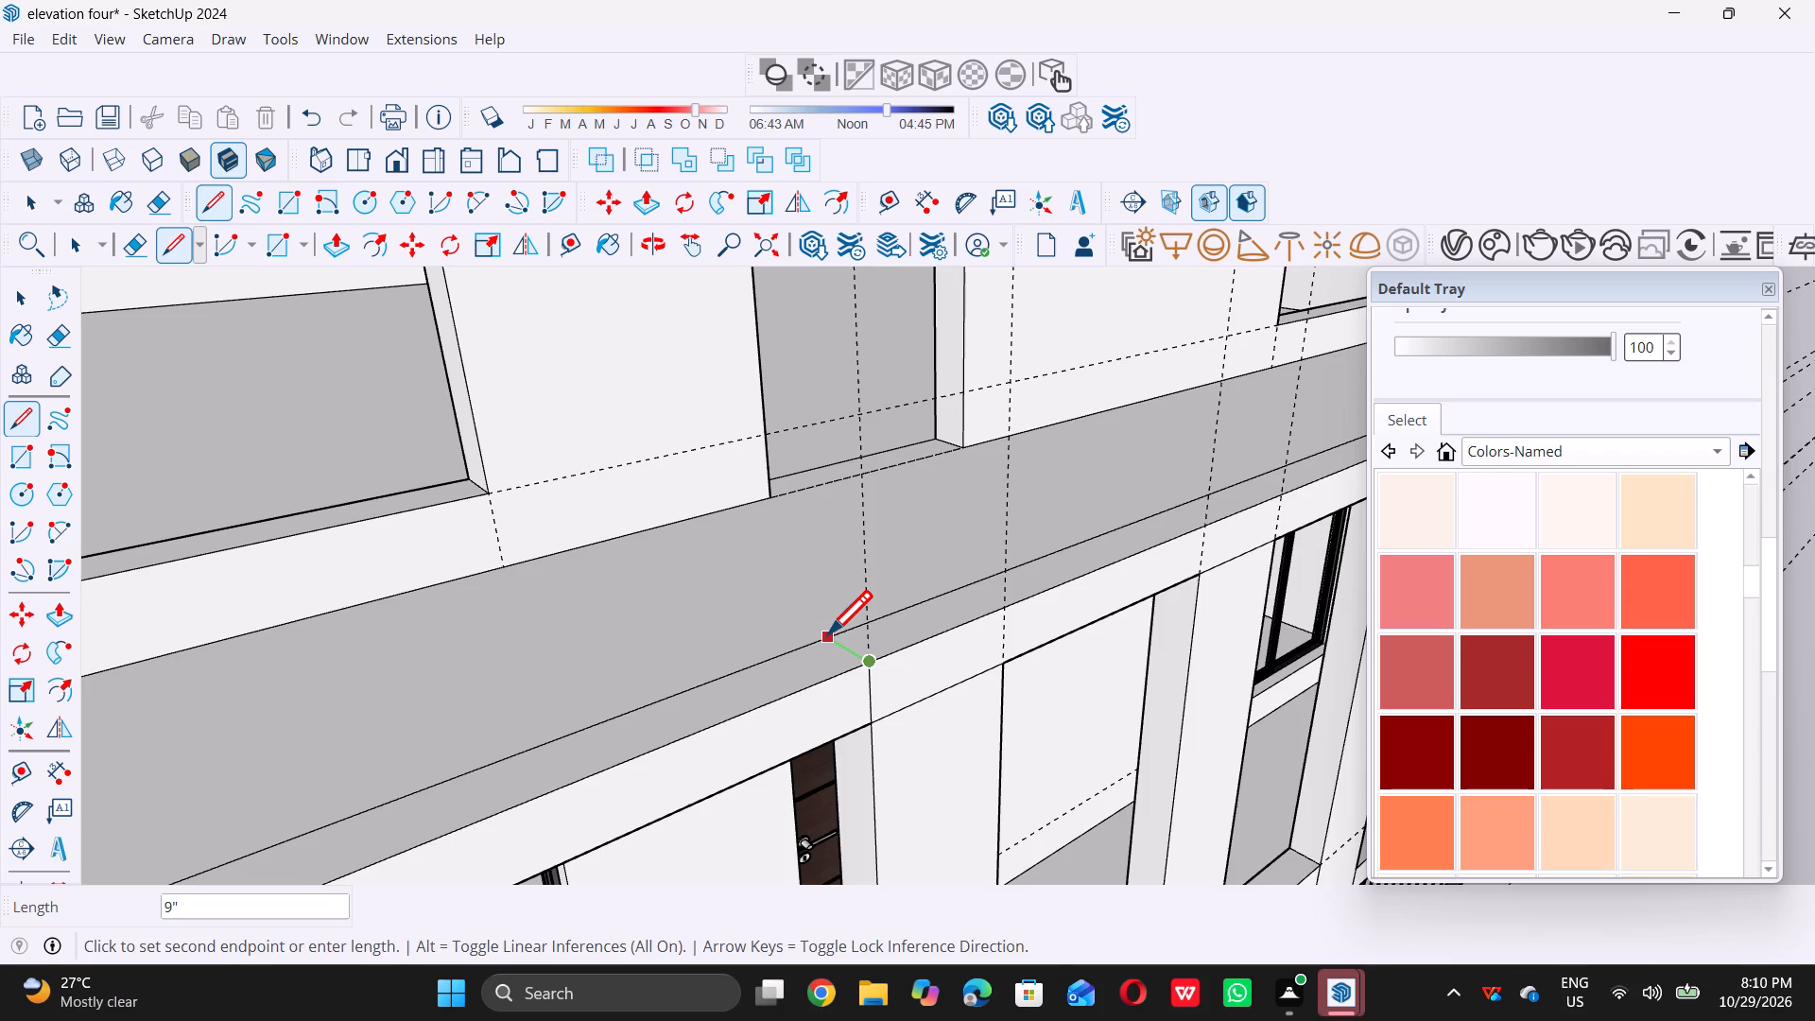
Draw a 9" line up the roof slab's front edge at the far column's outer corner, continuing 9" across its top to the inset line.
scroll(819, 656, "down", 17)
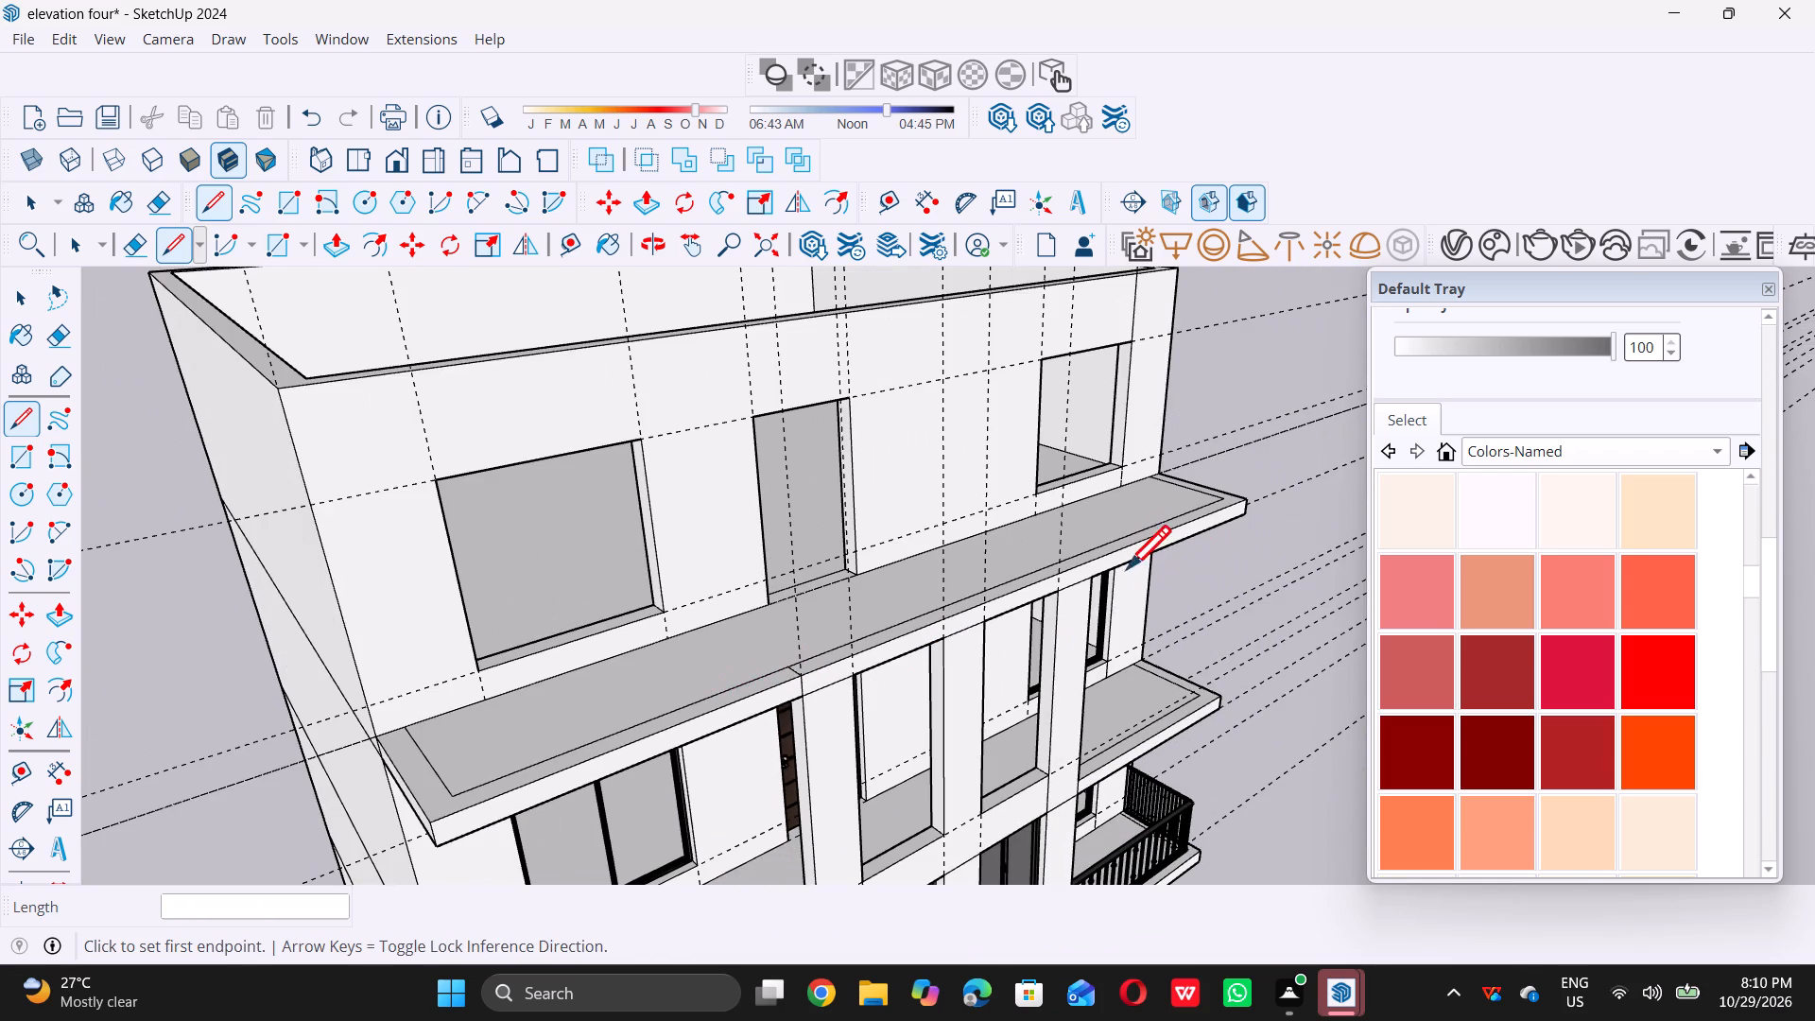
scroll(1122, 553, "up", 14)
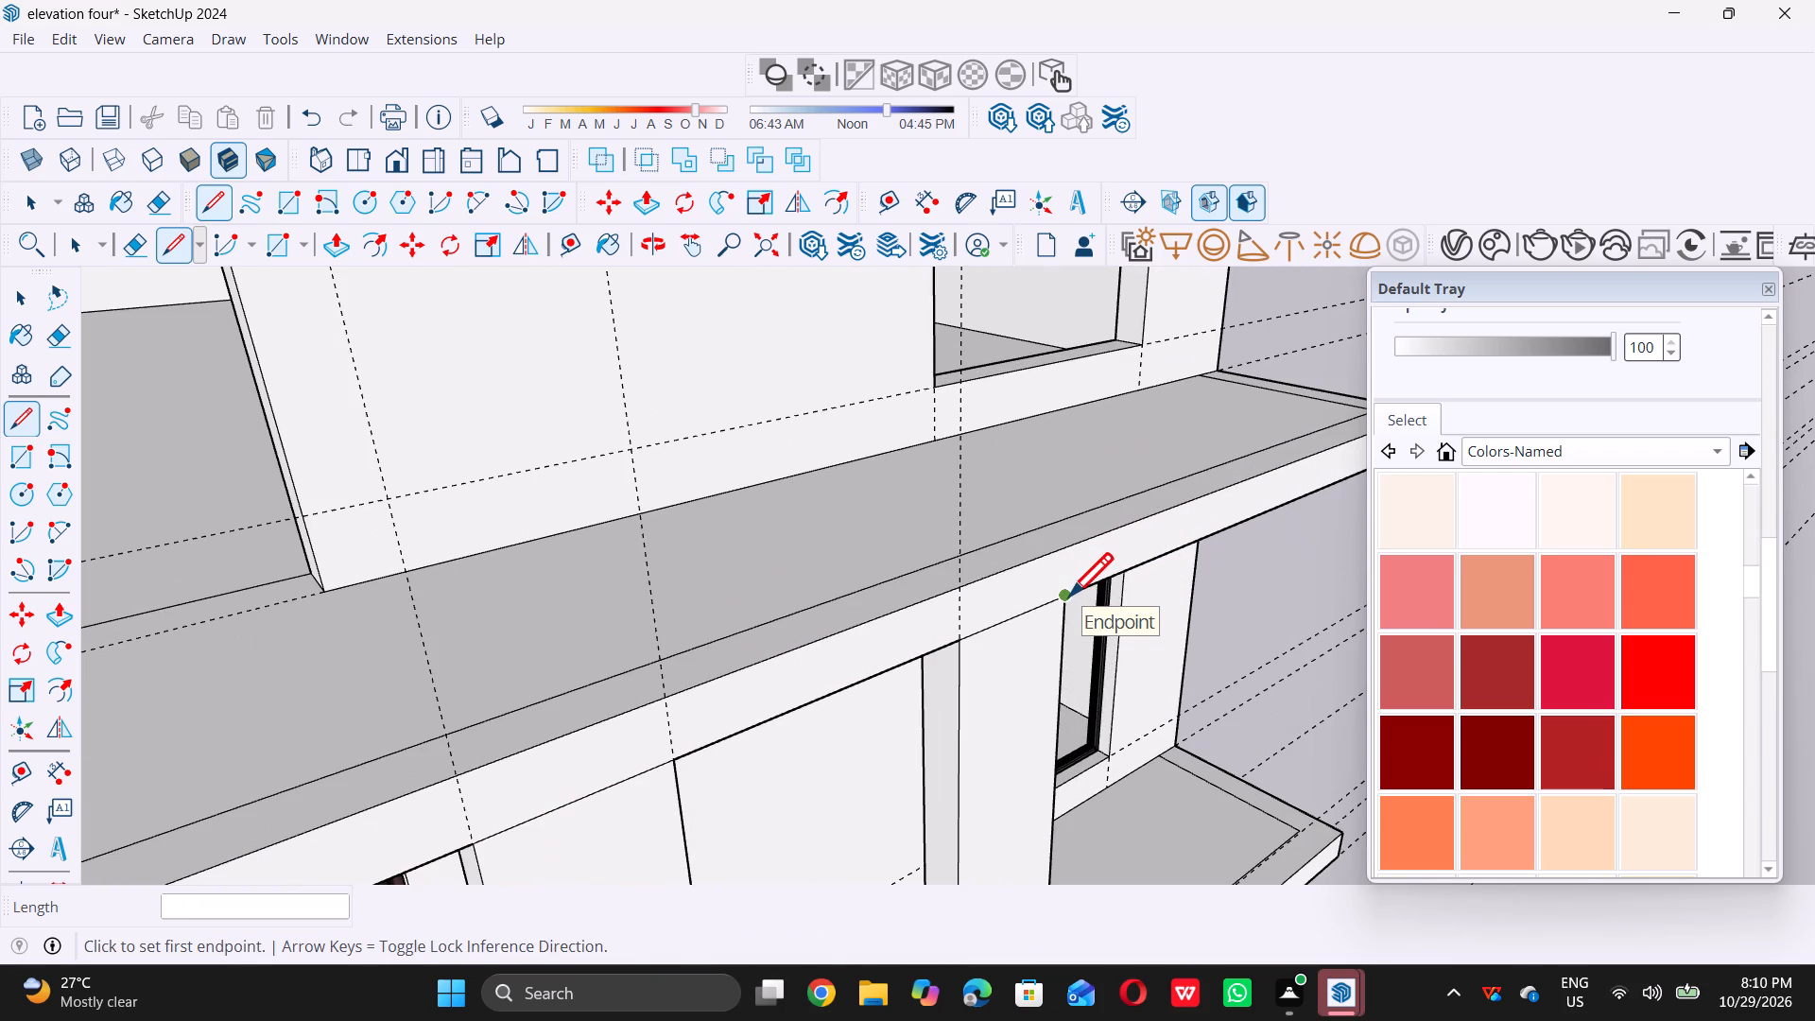
double_click(1069, 596)
left_click(1069, 551)
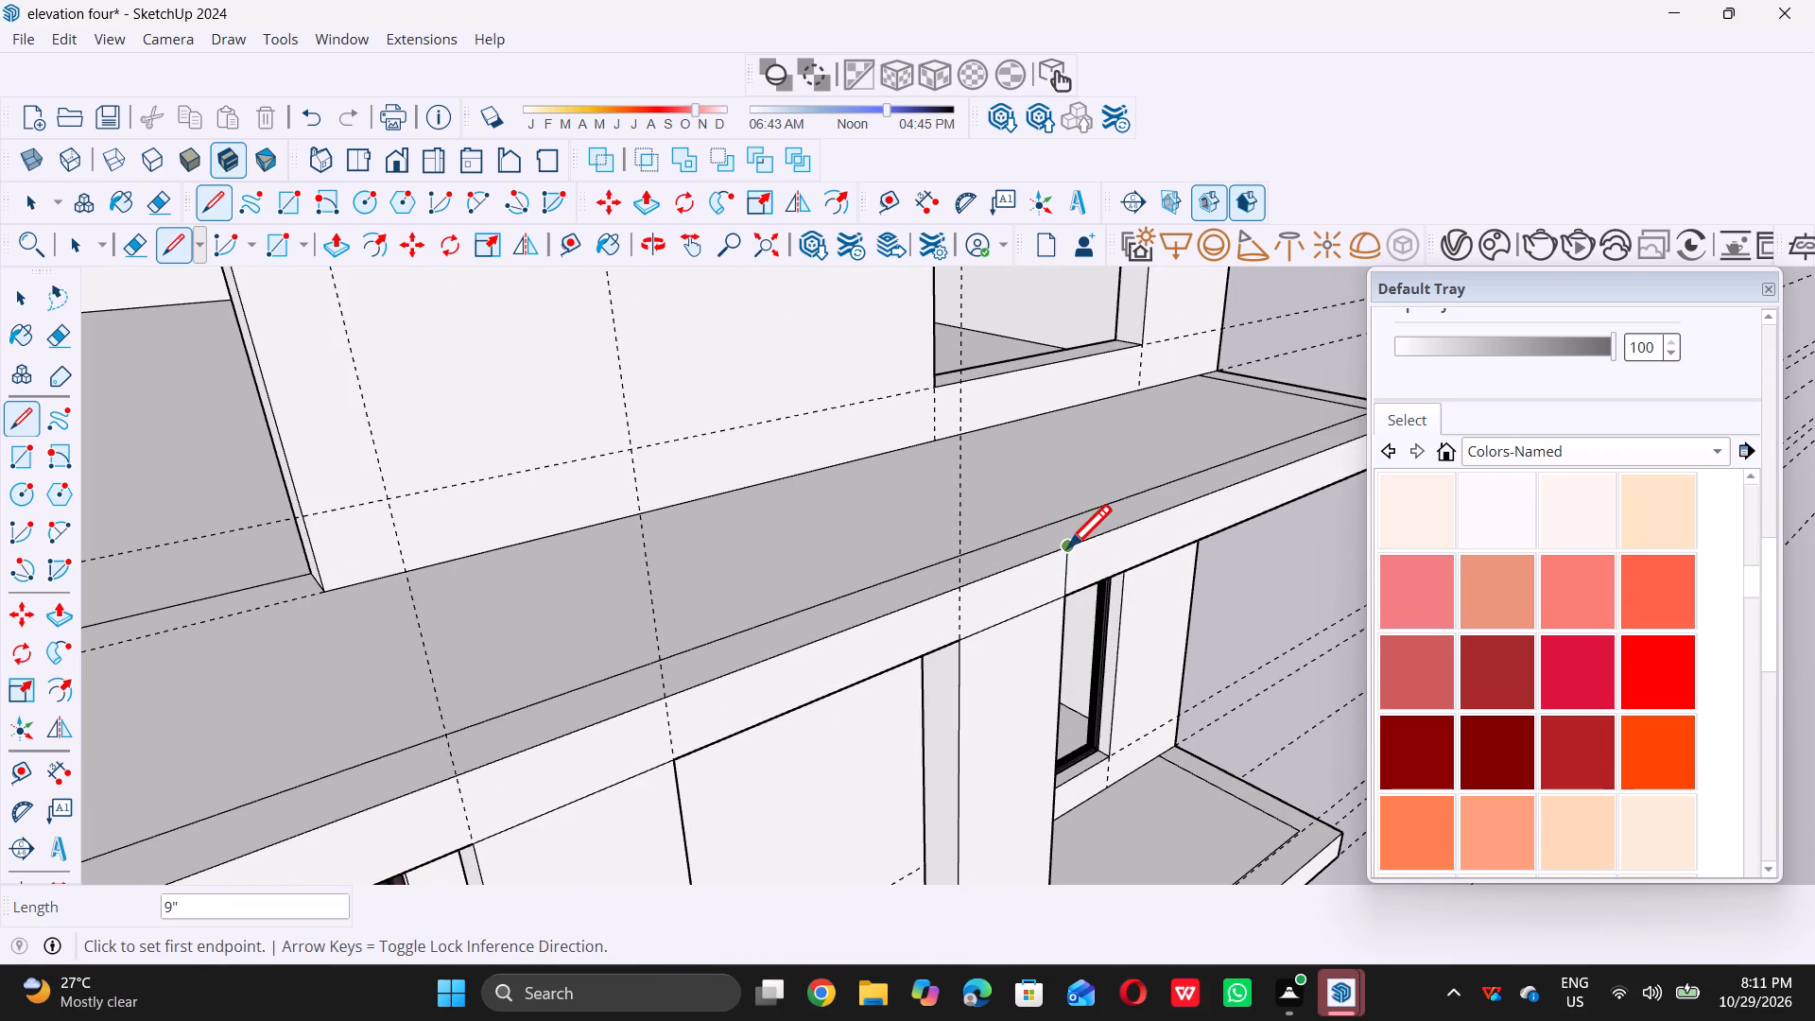
left_click(1067, 544)
left_click(1030, 528)
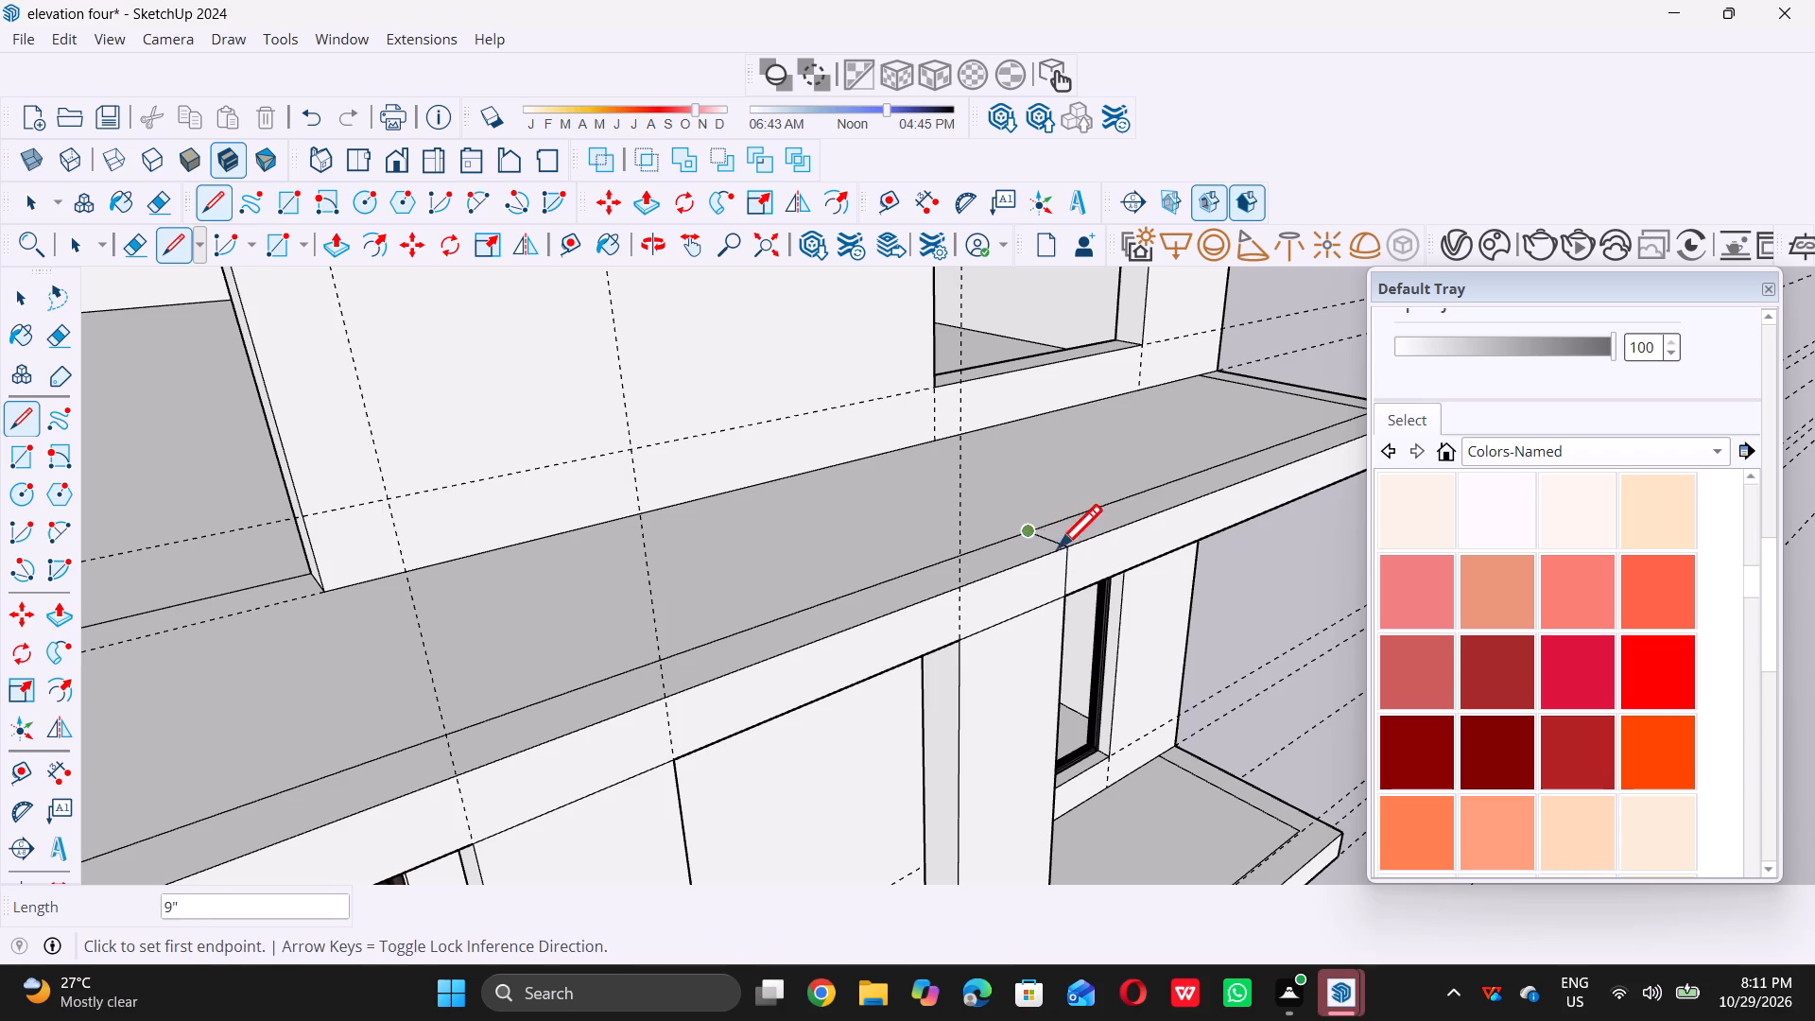
Push/Pull the roof slab's front edge strip between the two column lines 10' upward, level with the top-storey wall top.
key("space")
scroll(1154, 585, "down", 9)
scroll(1046, 537, "down", 5)
middle_click_drag(895, 620, 930, 626)
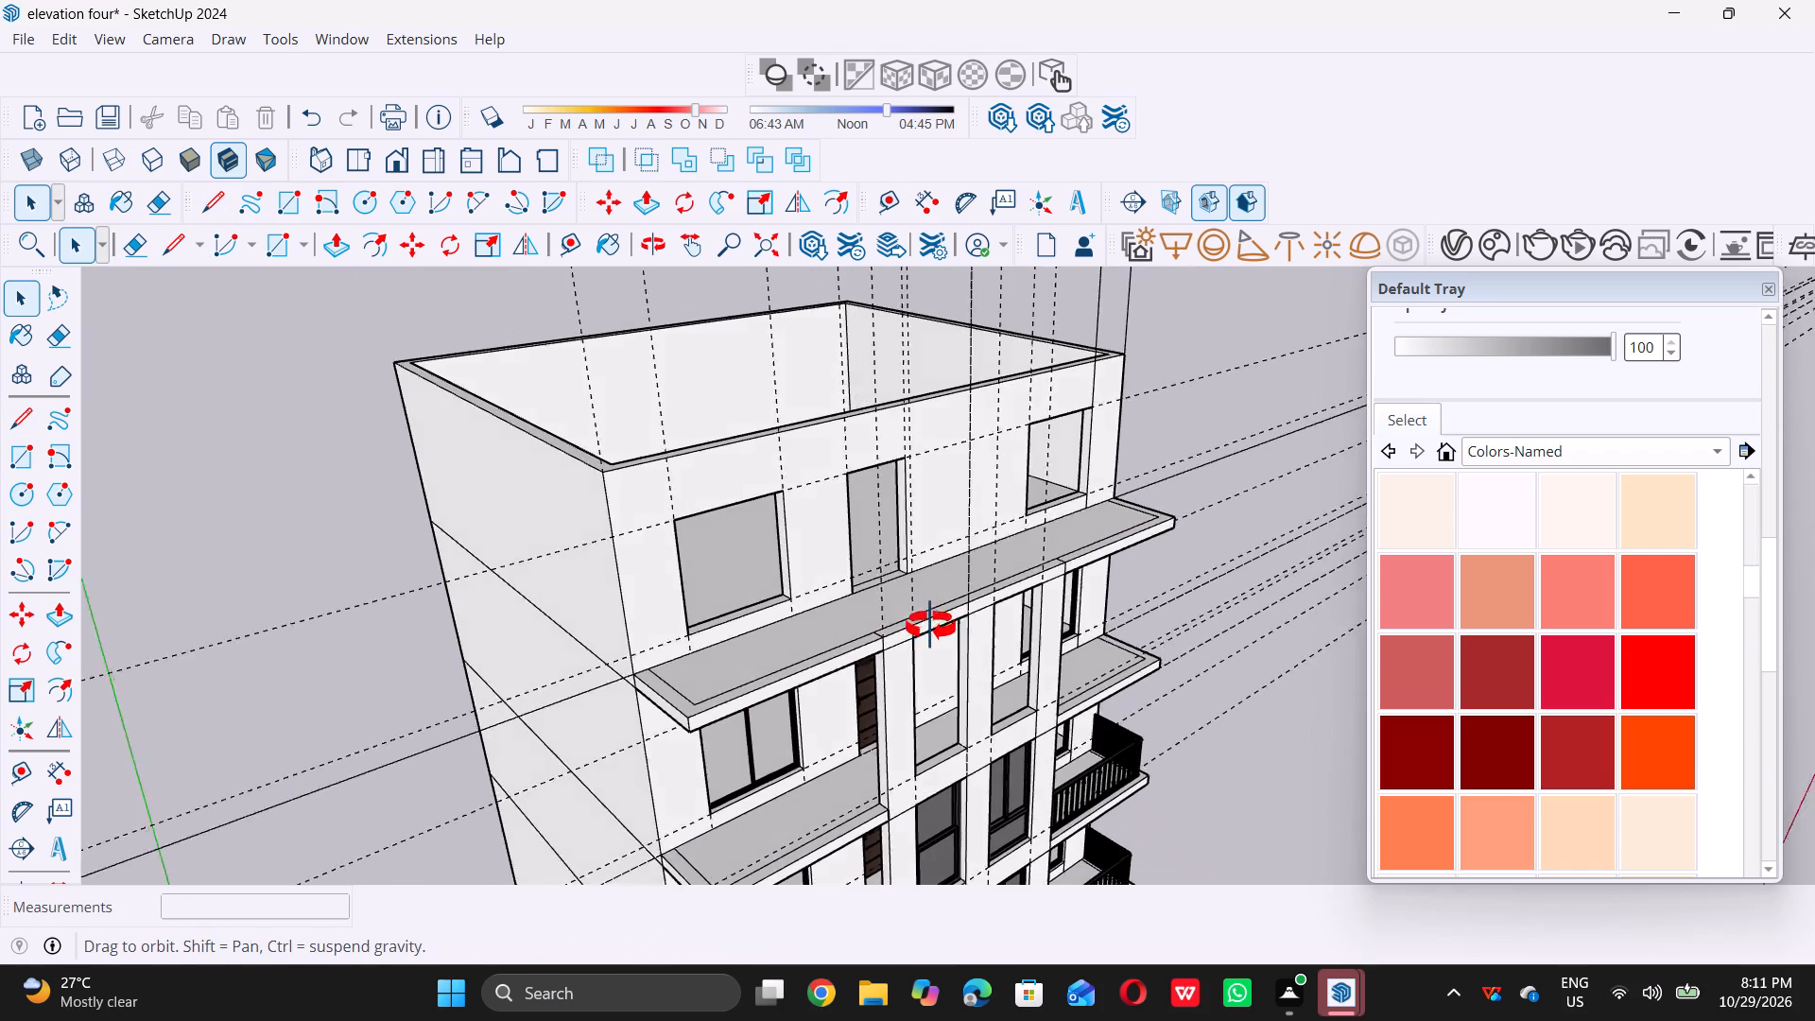
middle_click_drag(930, 626, 938, 631)
scroll(938, 639, "up", 12)
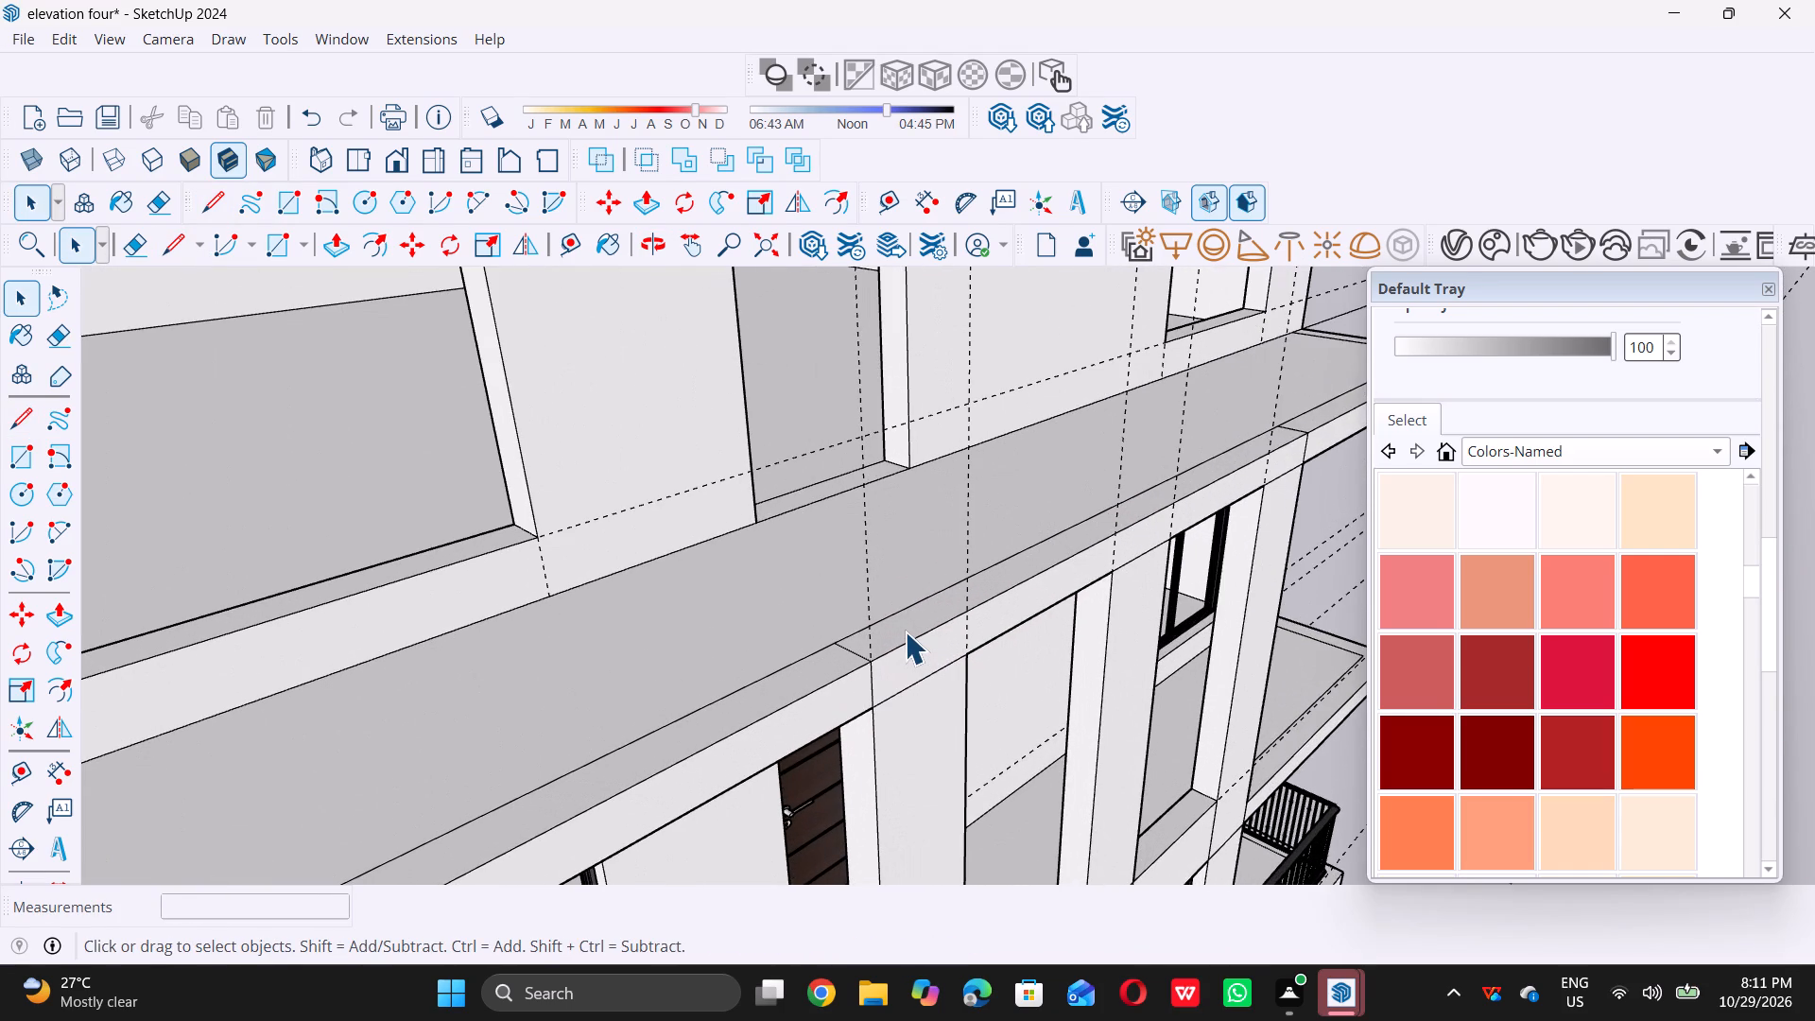
left_click(905, 631)
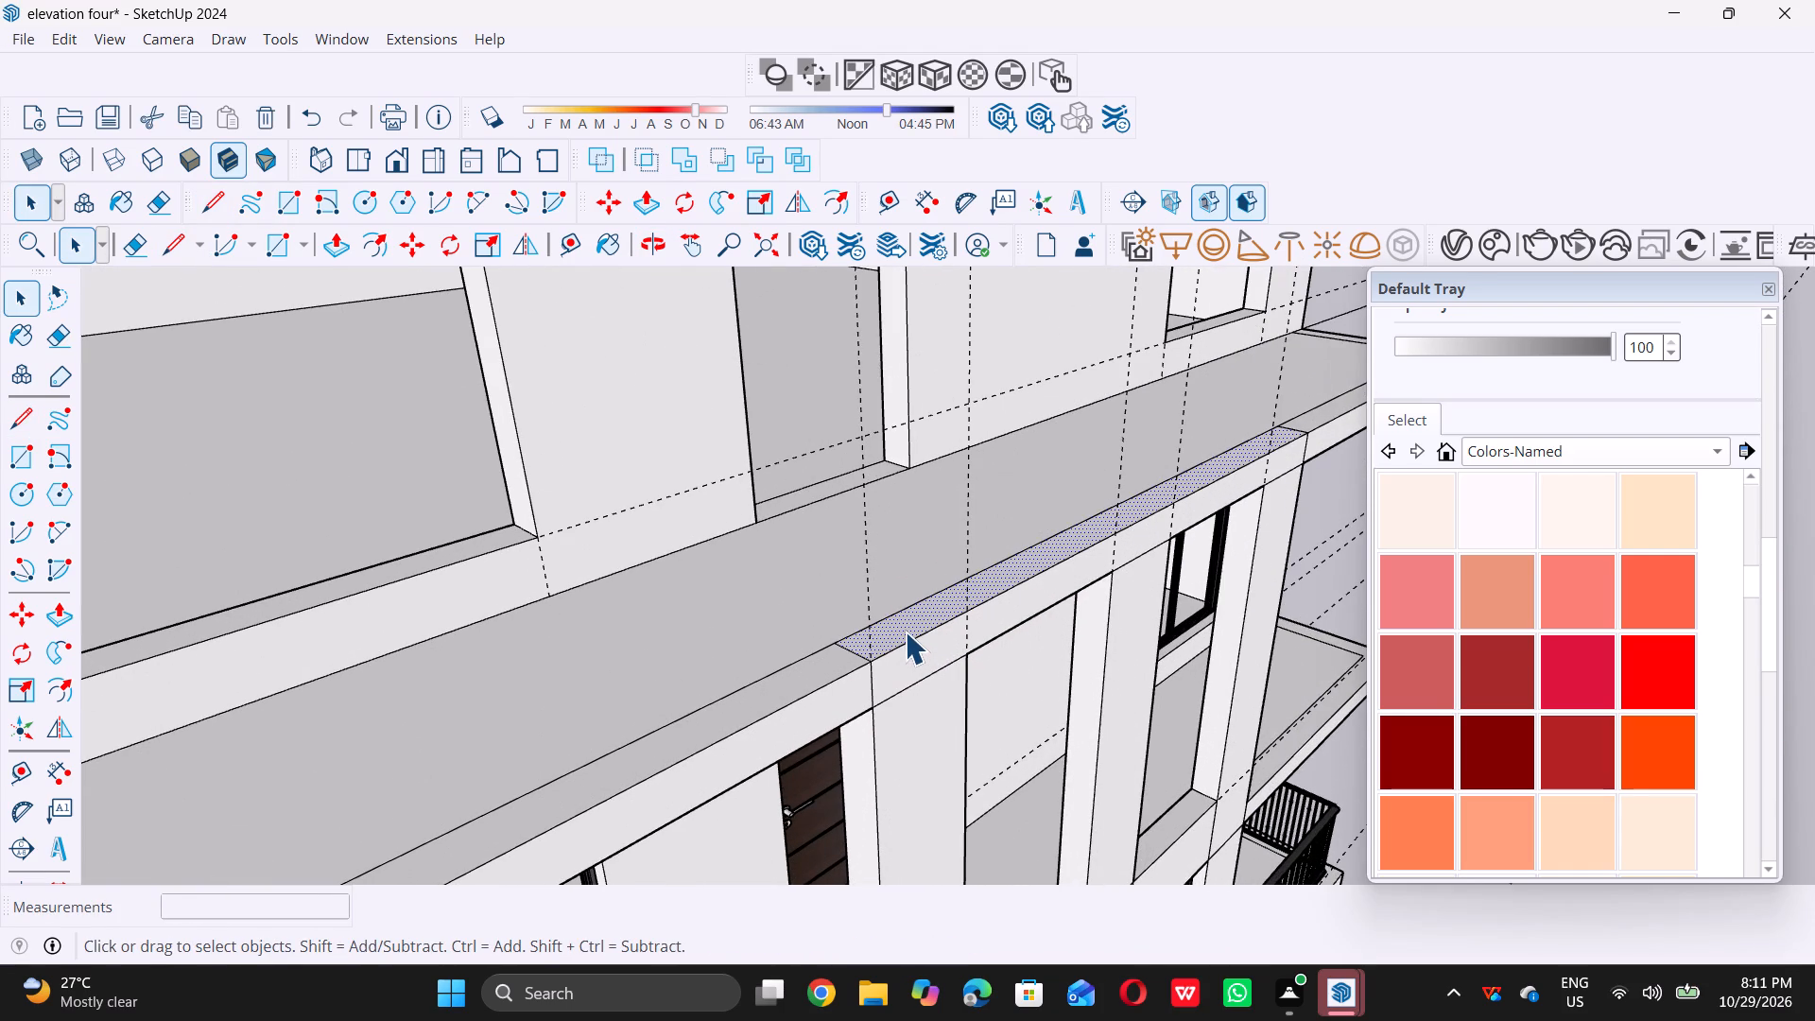
key("p")
left_click(908, 611)
scroll(908, 611, "down", 2)
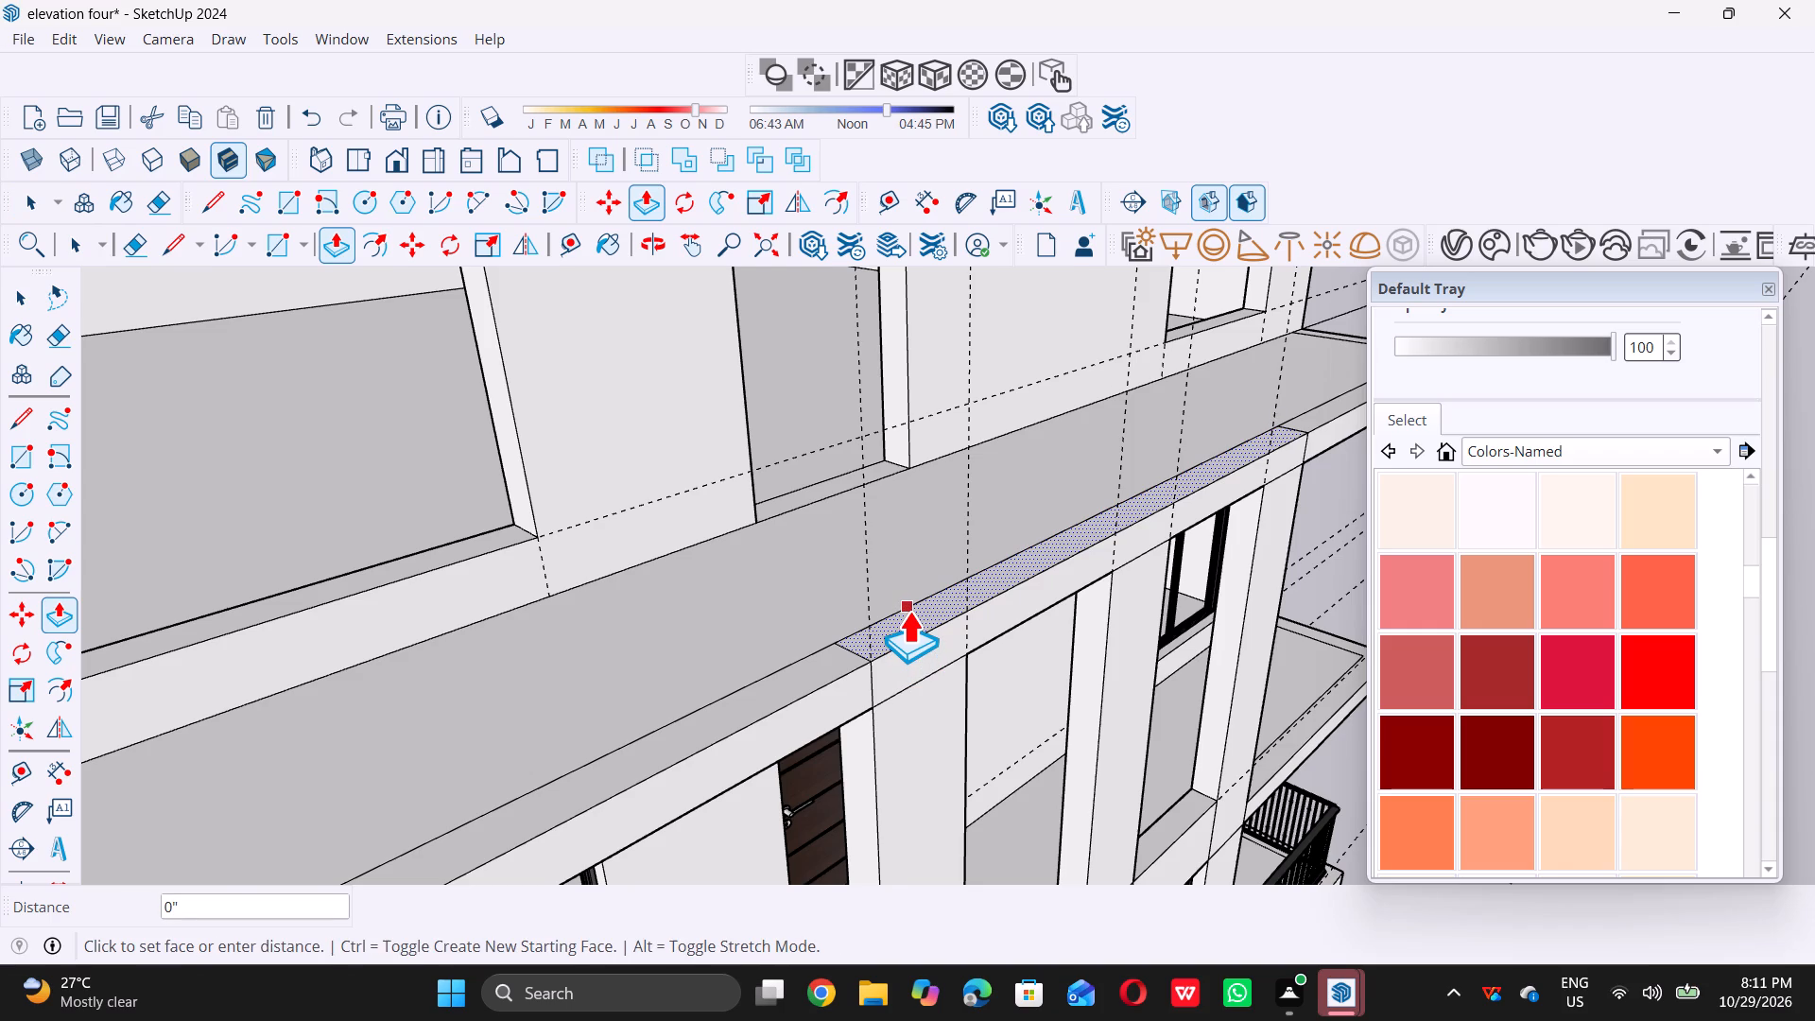
scroll(908, 611, "down", 11)
scroll(831, 389, "up", 1)
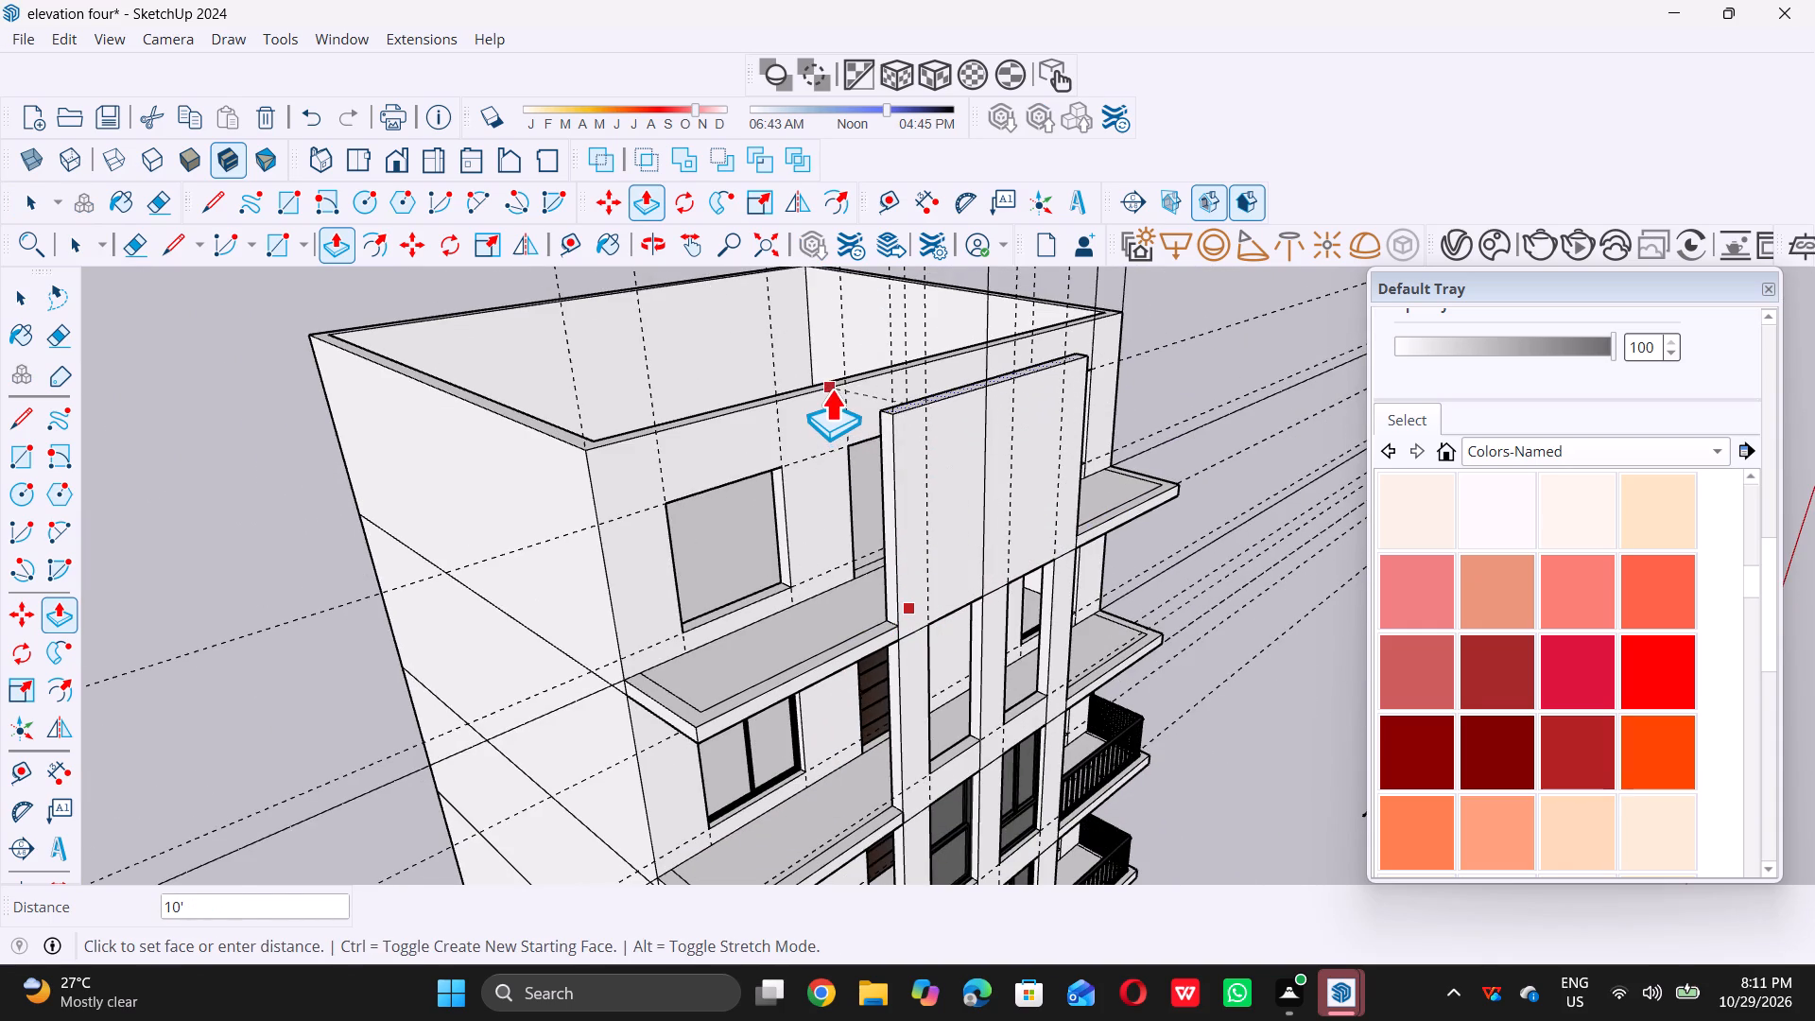
scroll(831, 389, "up", 1)
double_click(829, 387)
key("space")
Draw an upright 36' by 9" rotated rectangle along the top outer edge of the top storey's rear wall.
scroll(1033, 644, "down", 14)
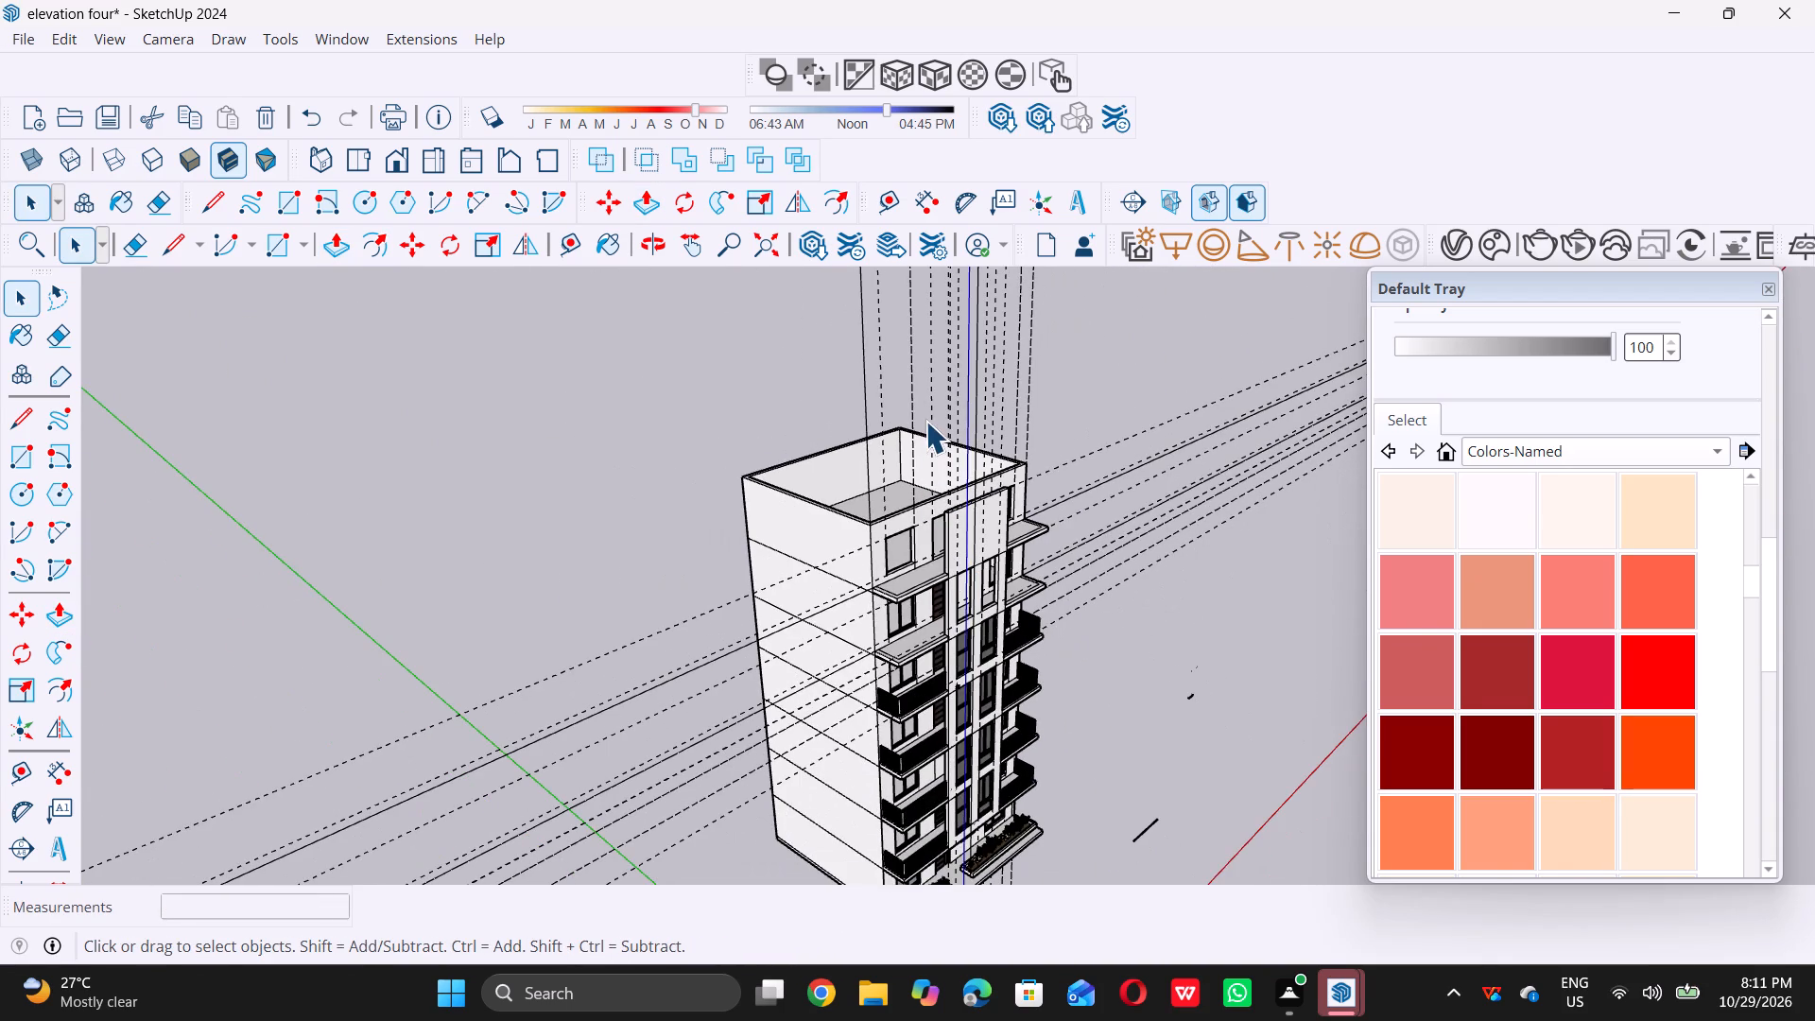
scroll(856, 403, "up", 7)
scroll(773, 451, "down", 10)
middle_click_drag(683, 492, 709, 488)
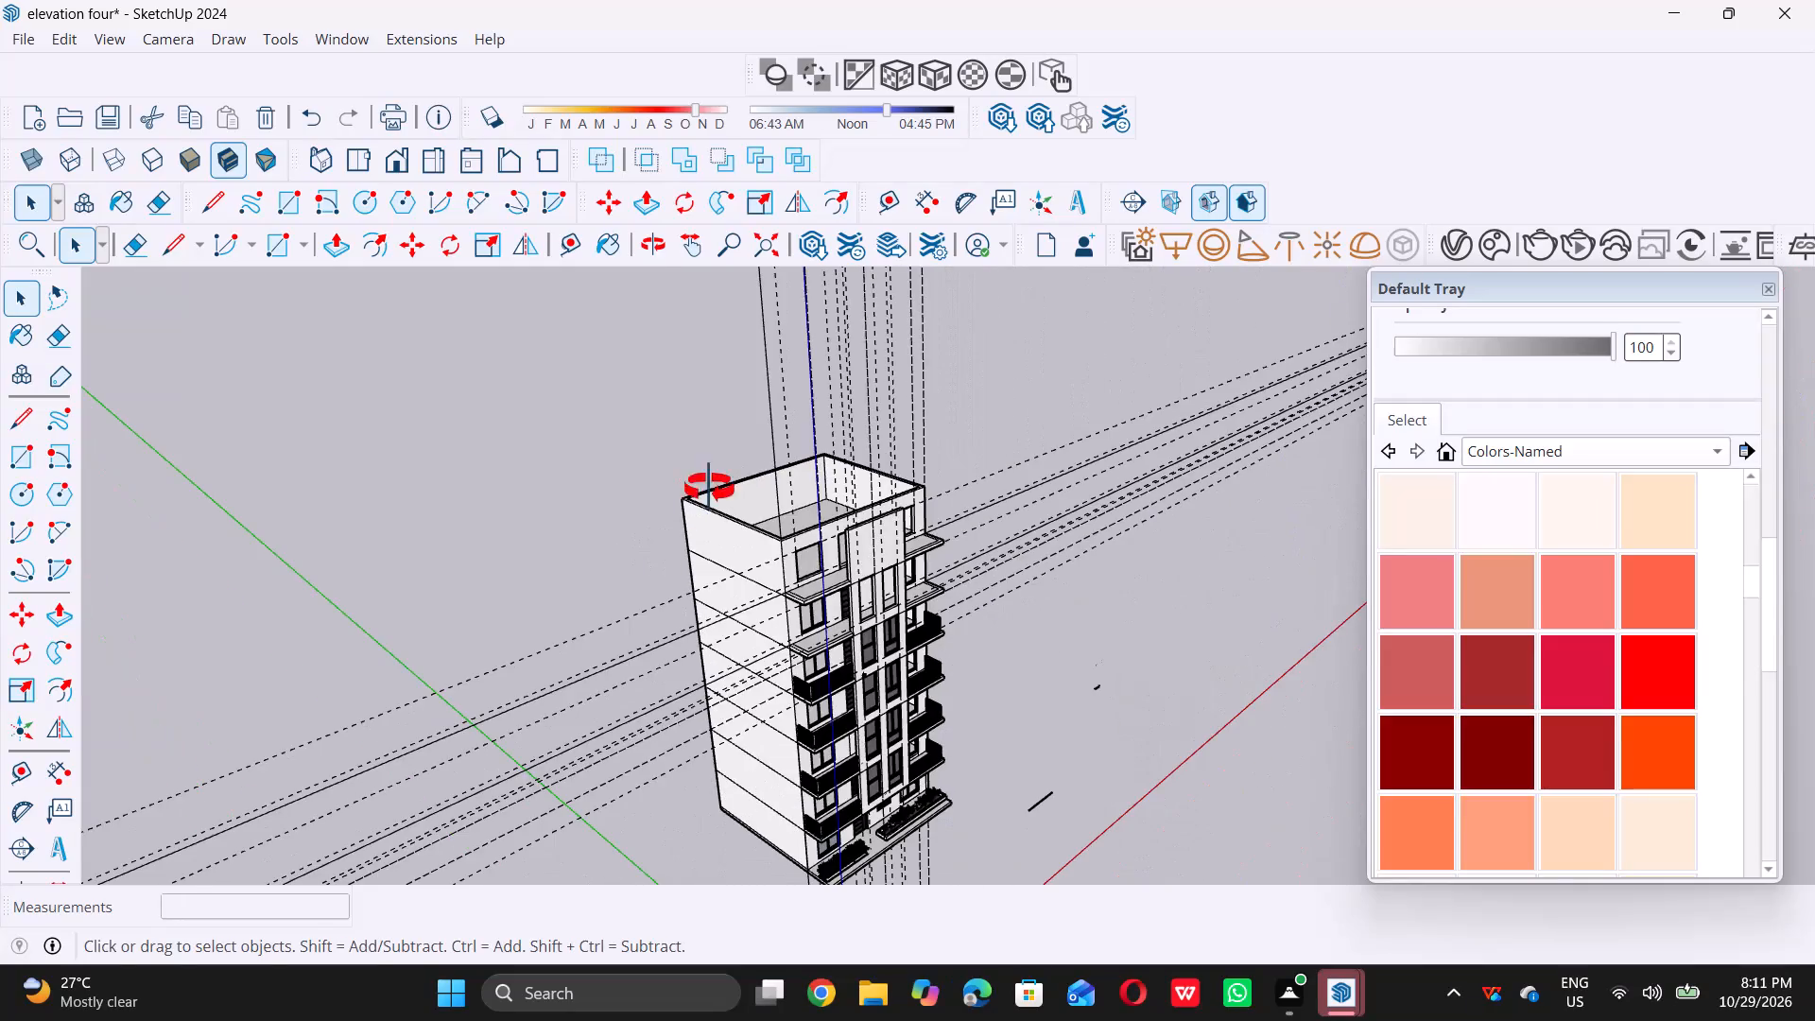
middle_click_drag(709, 488, 783, 496)
scroll(804, 459, "up", 10)
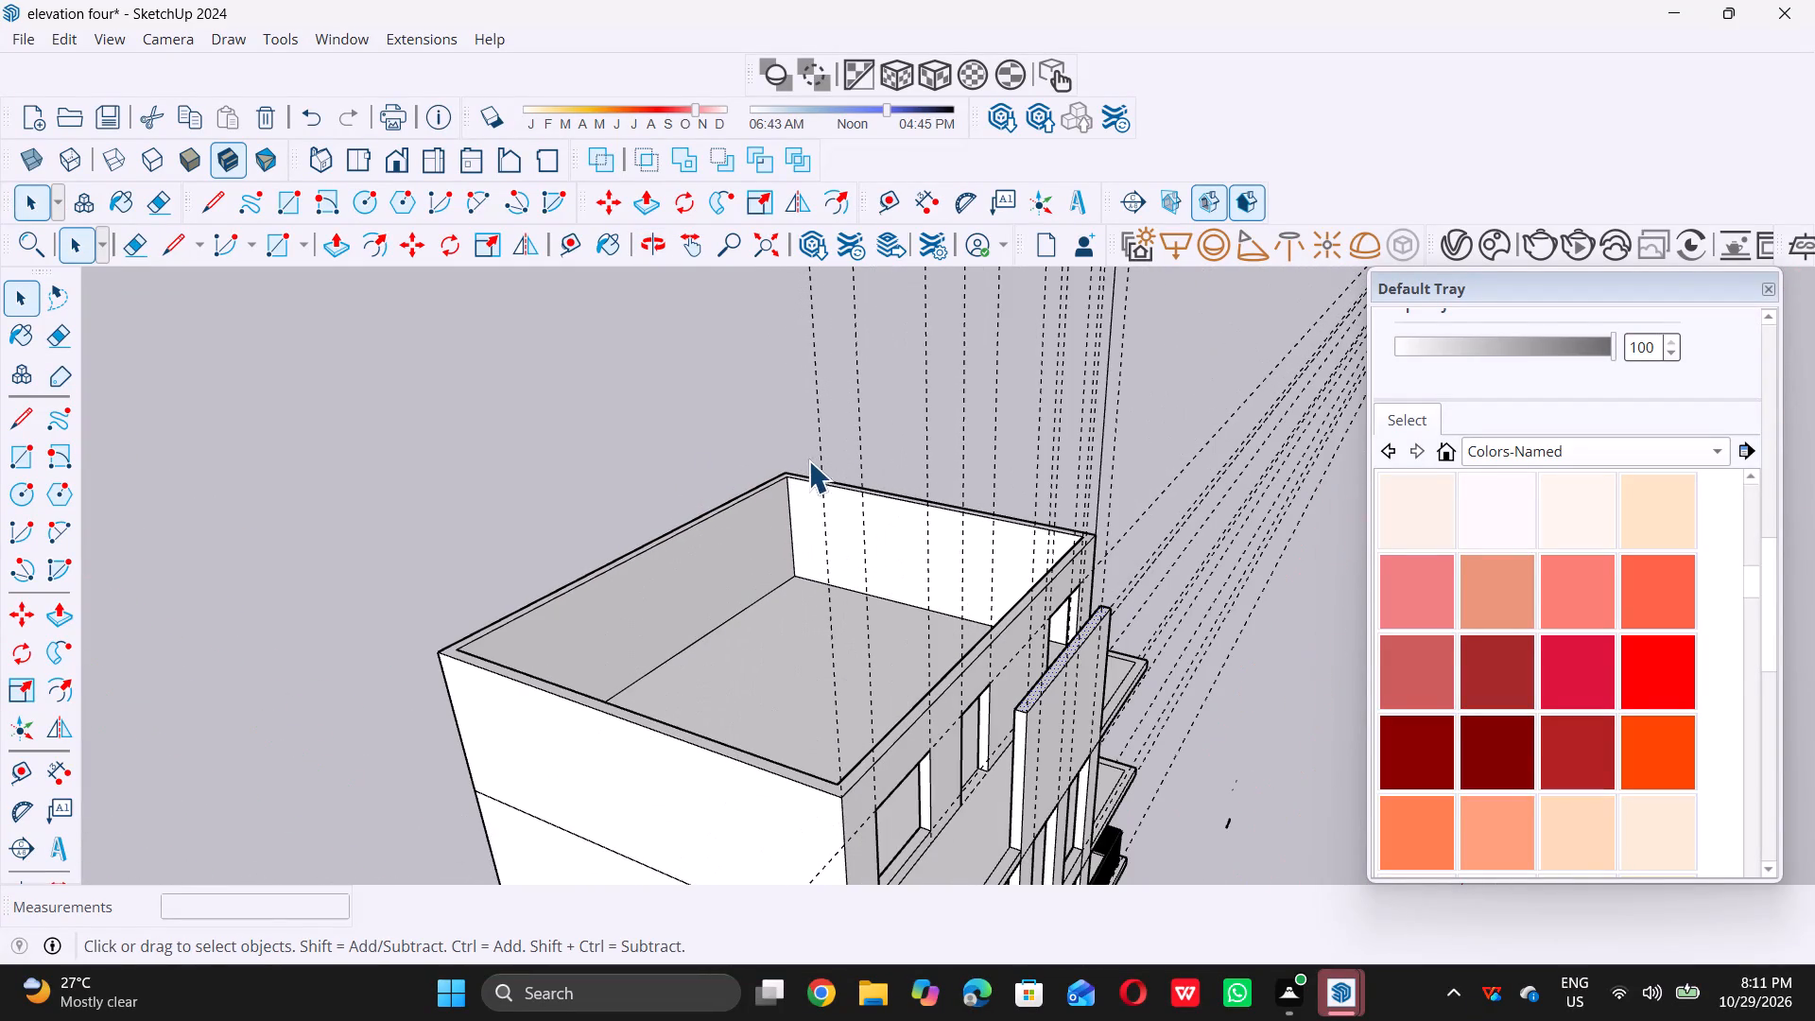
double_click(64, 448)
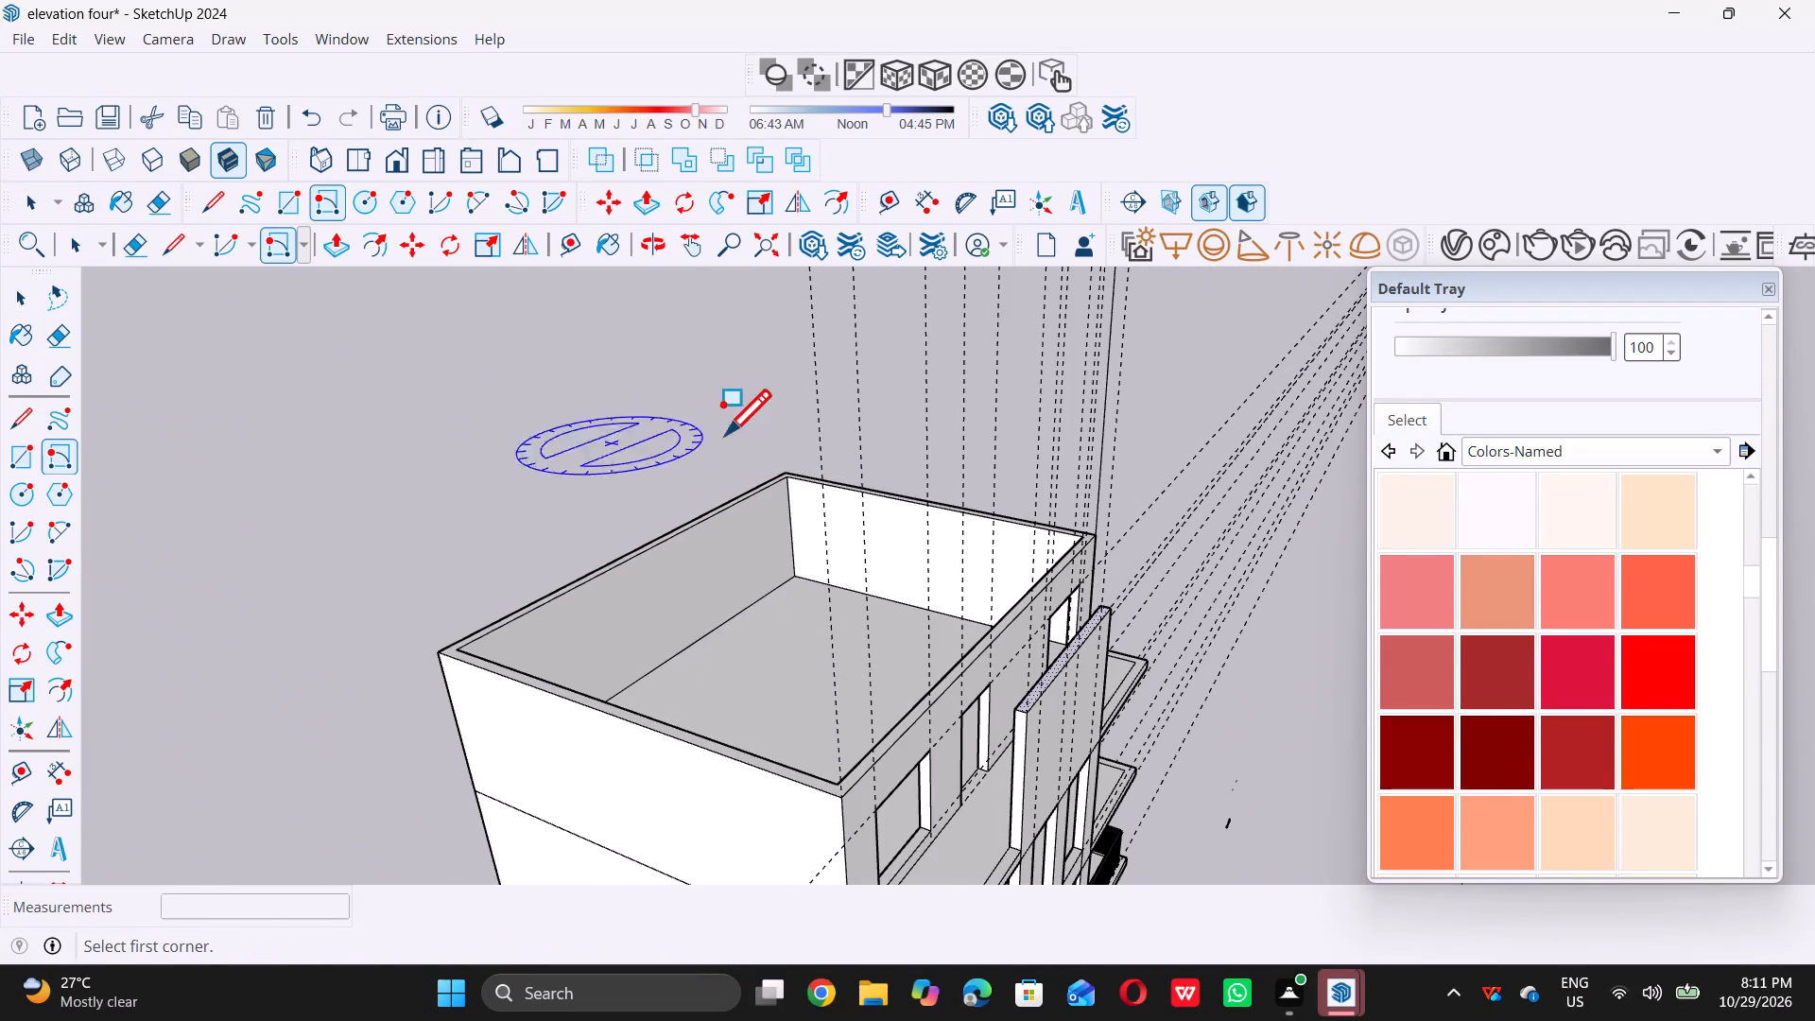
scroll(807, 478, "up", 9)
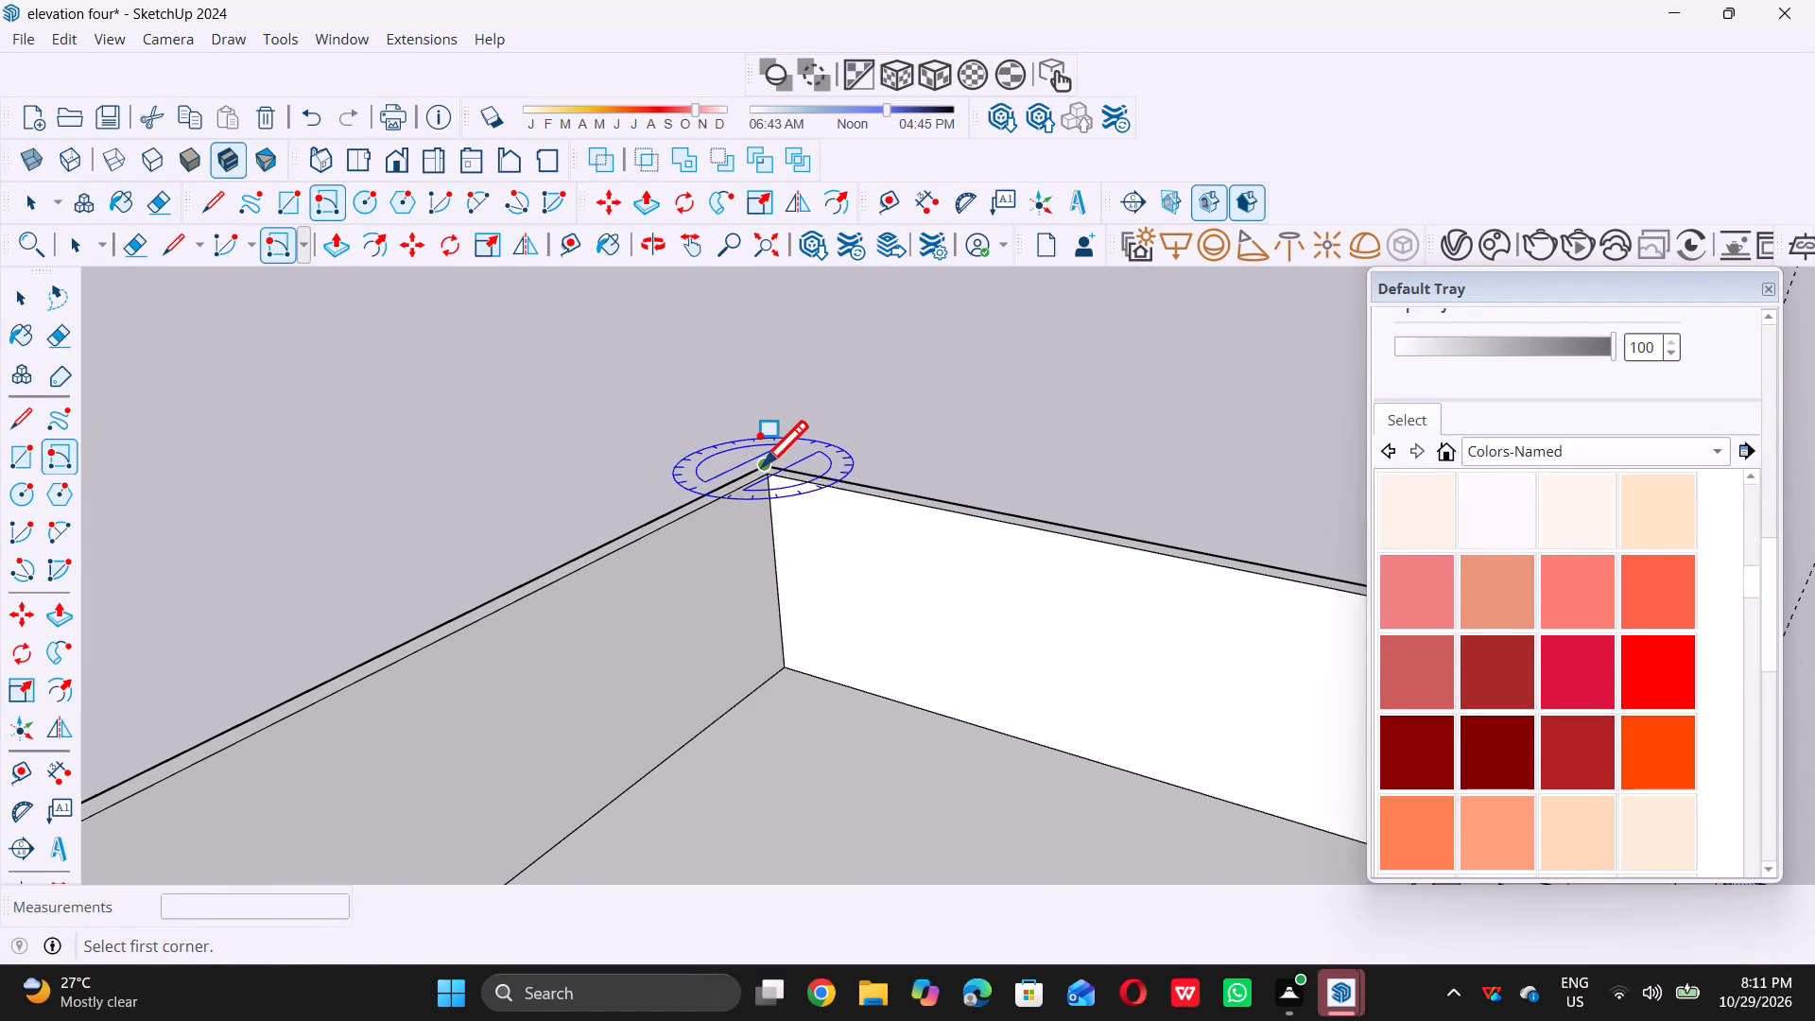
triple_click(760, 465)
scroll(769, 463, "down", 9)
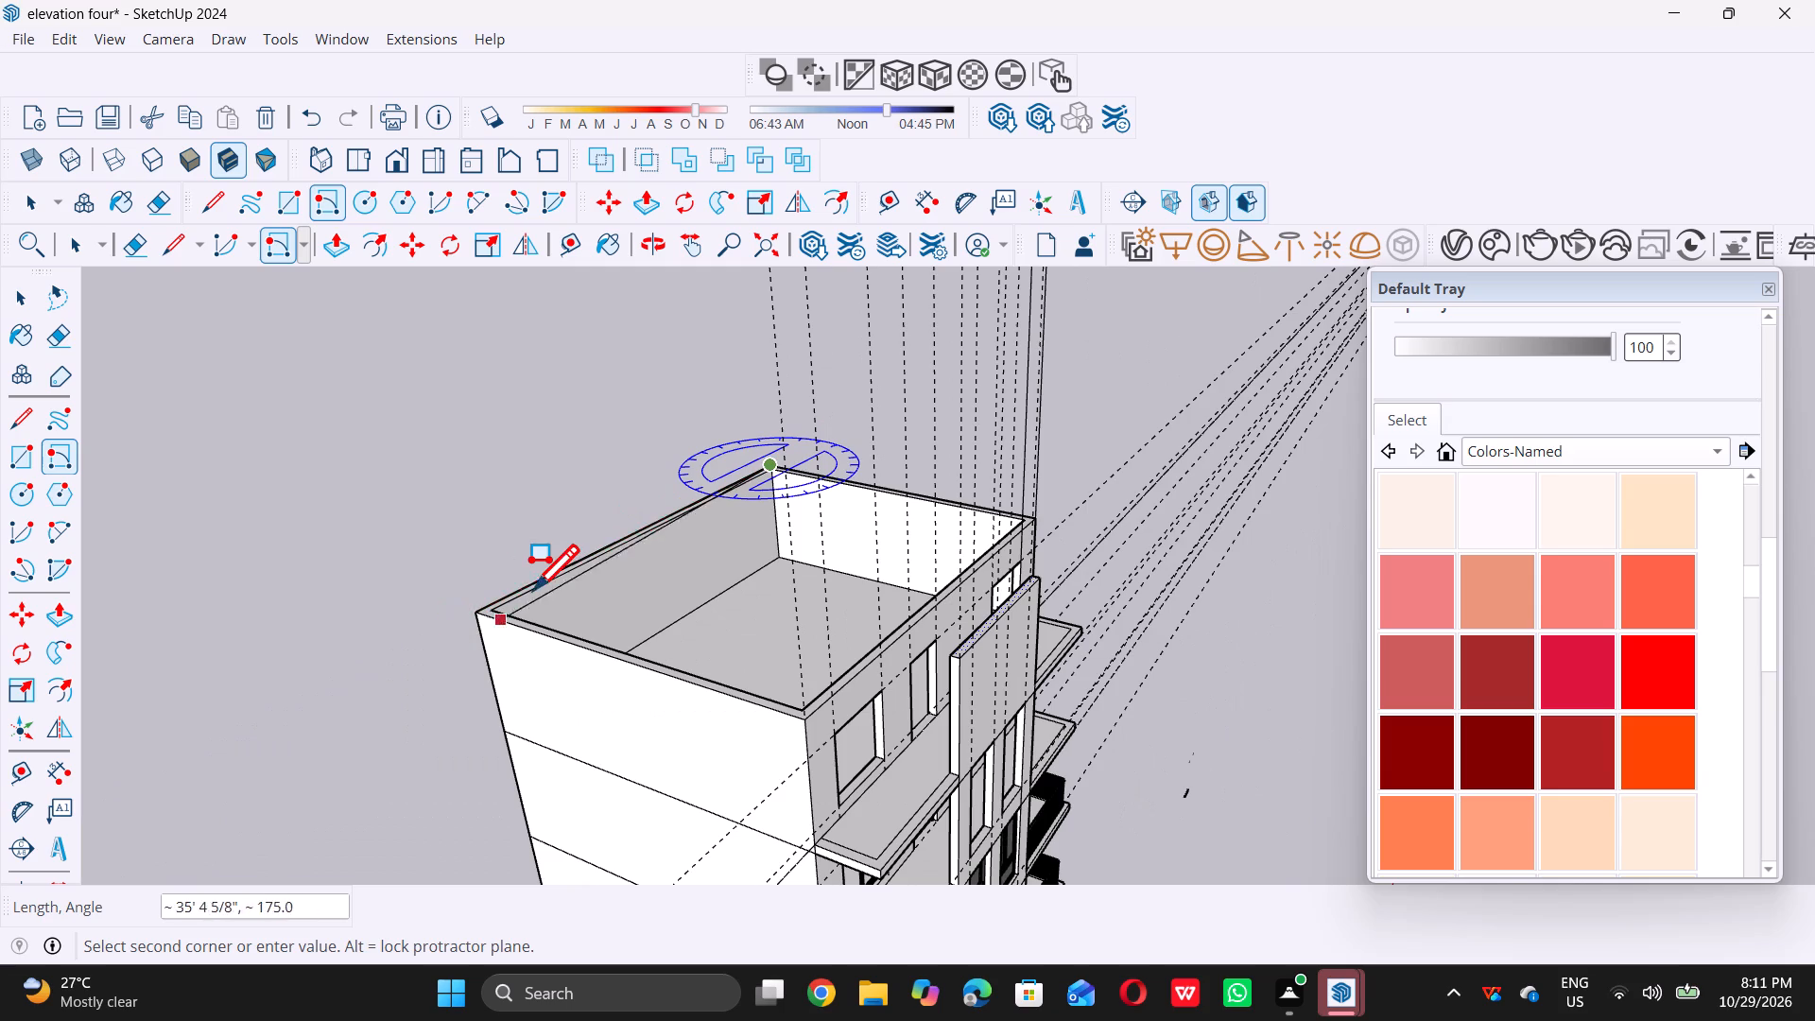
scroll(509, 590, "up", 3)
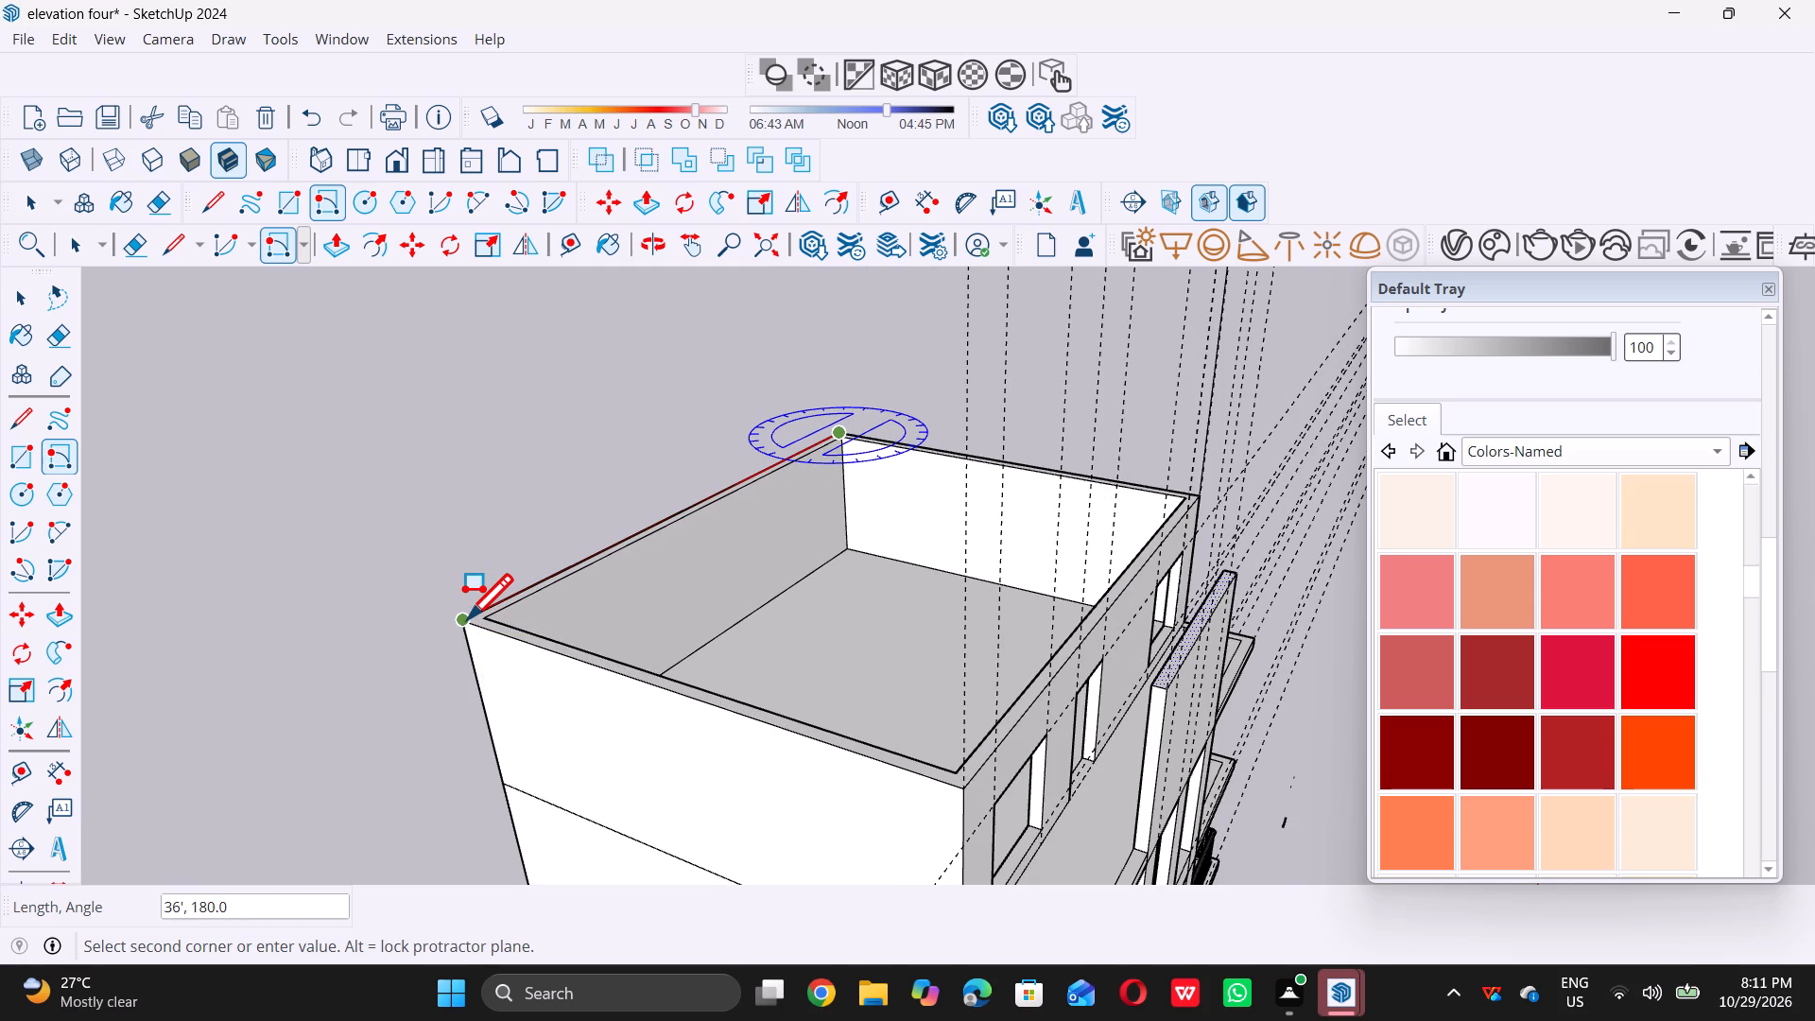
double_click(464, 619)
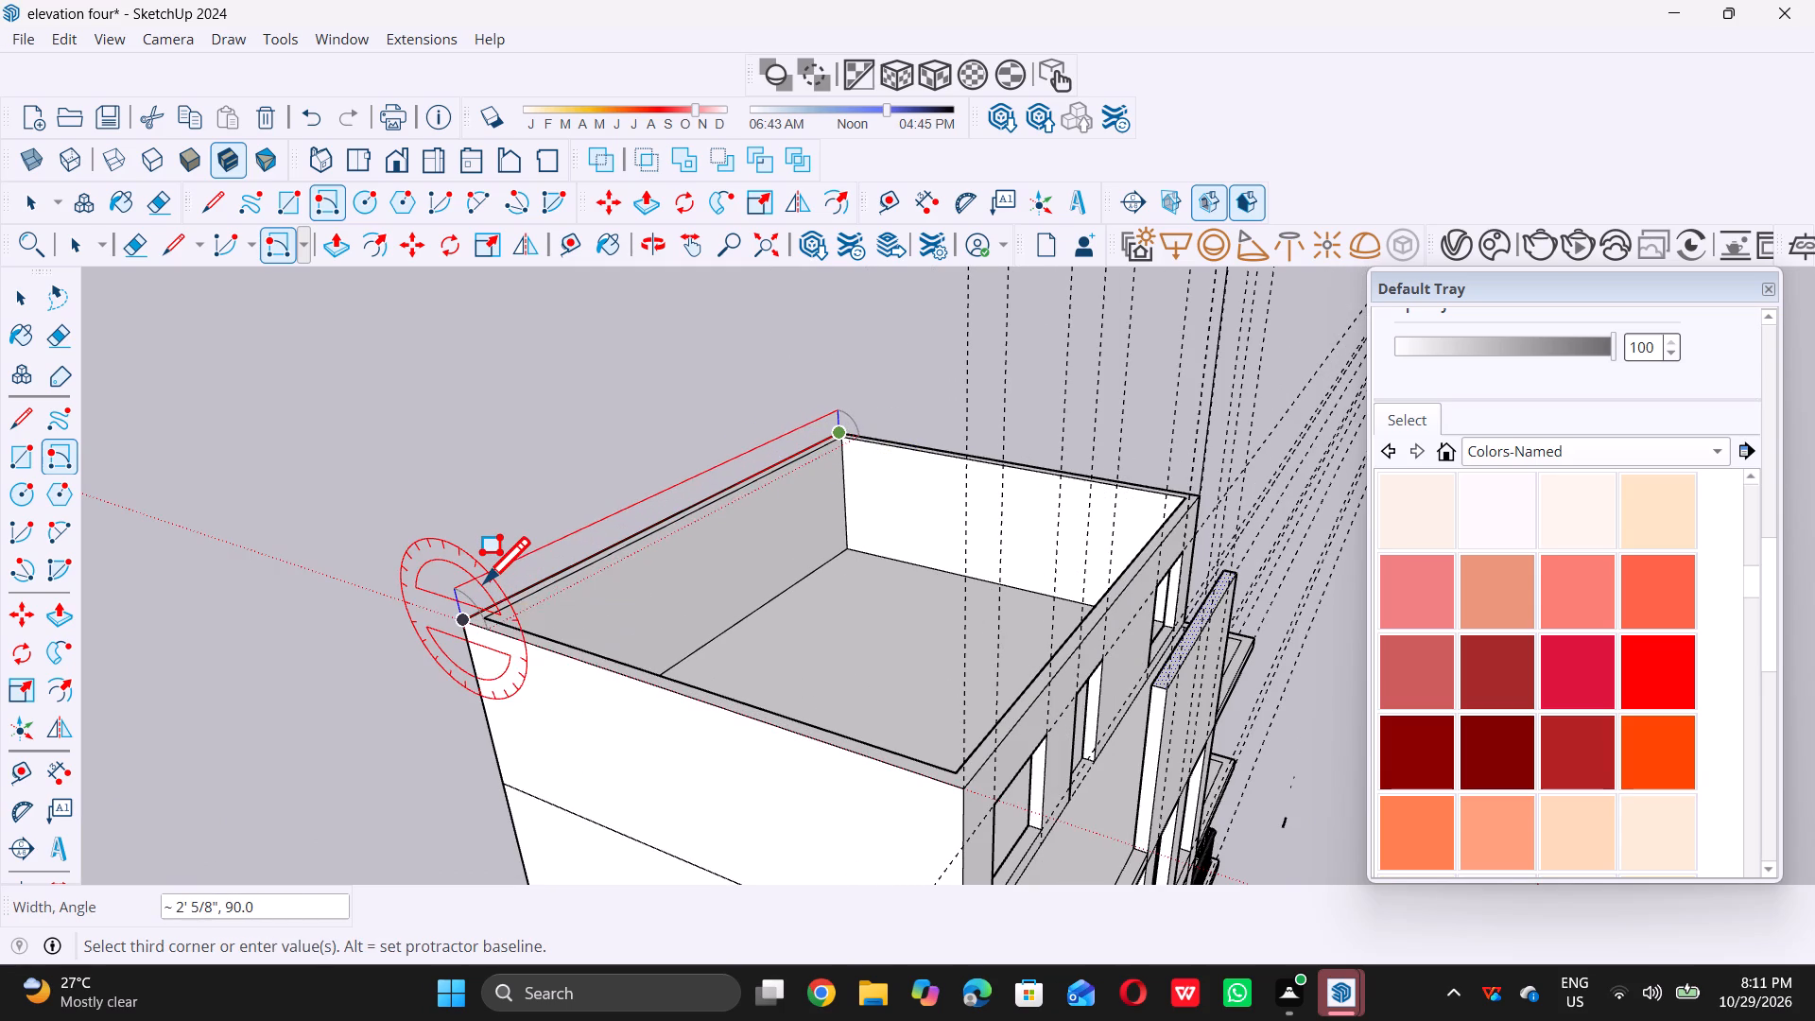
key("9")
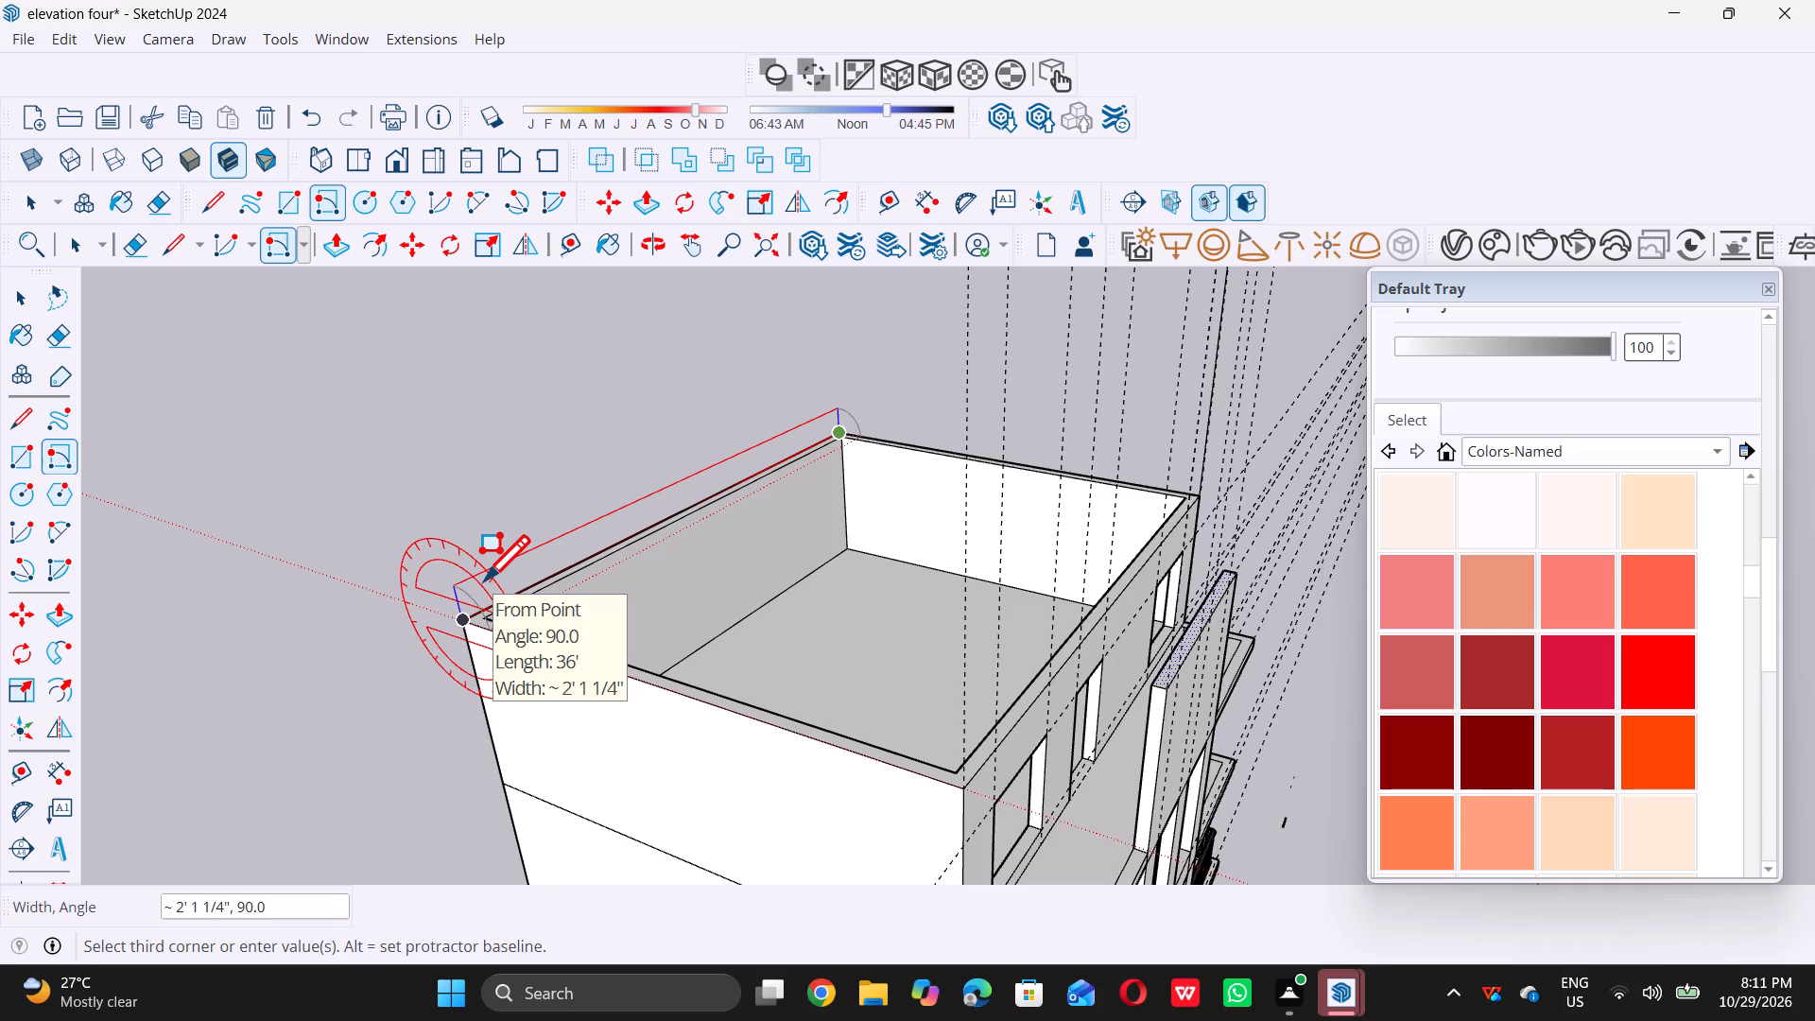
key("shift+quotedbl")
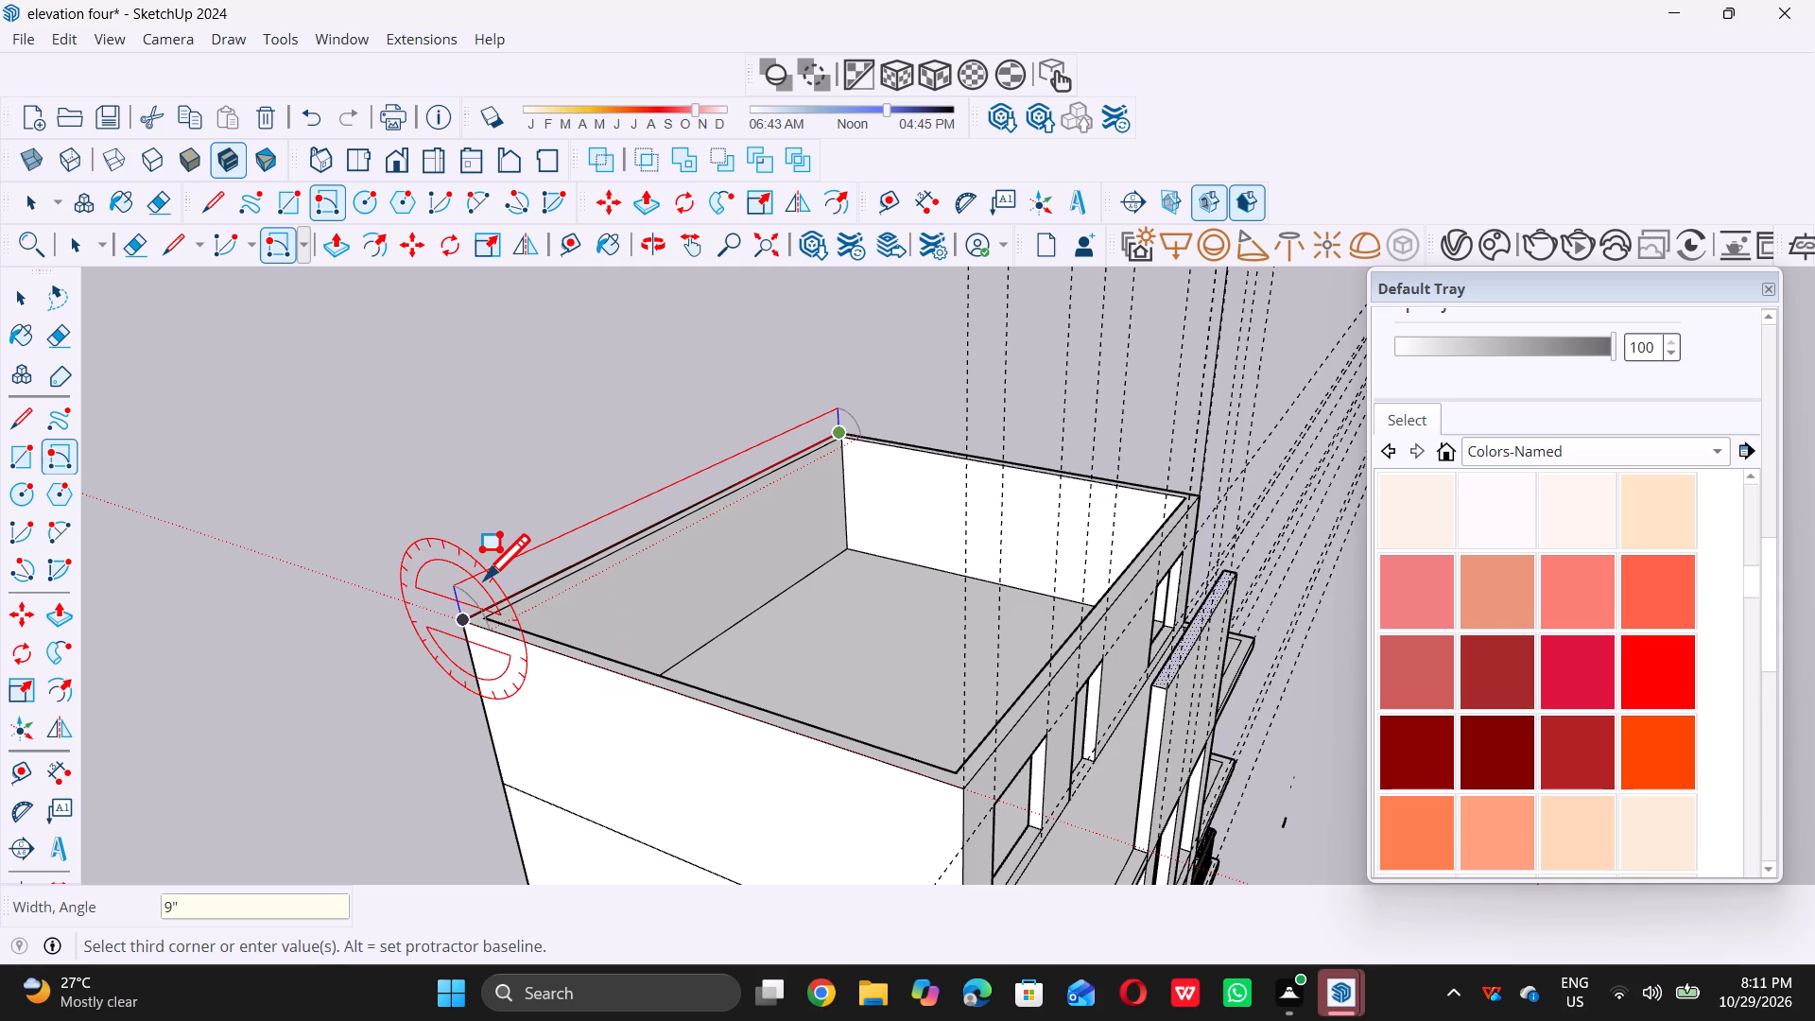
key("Return")
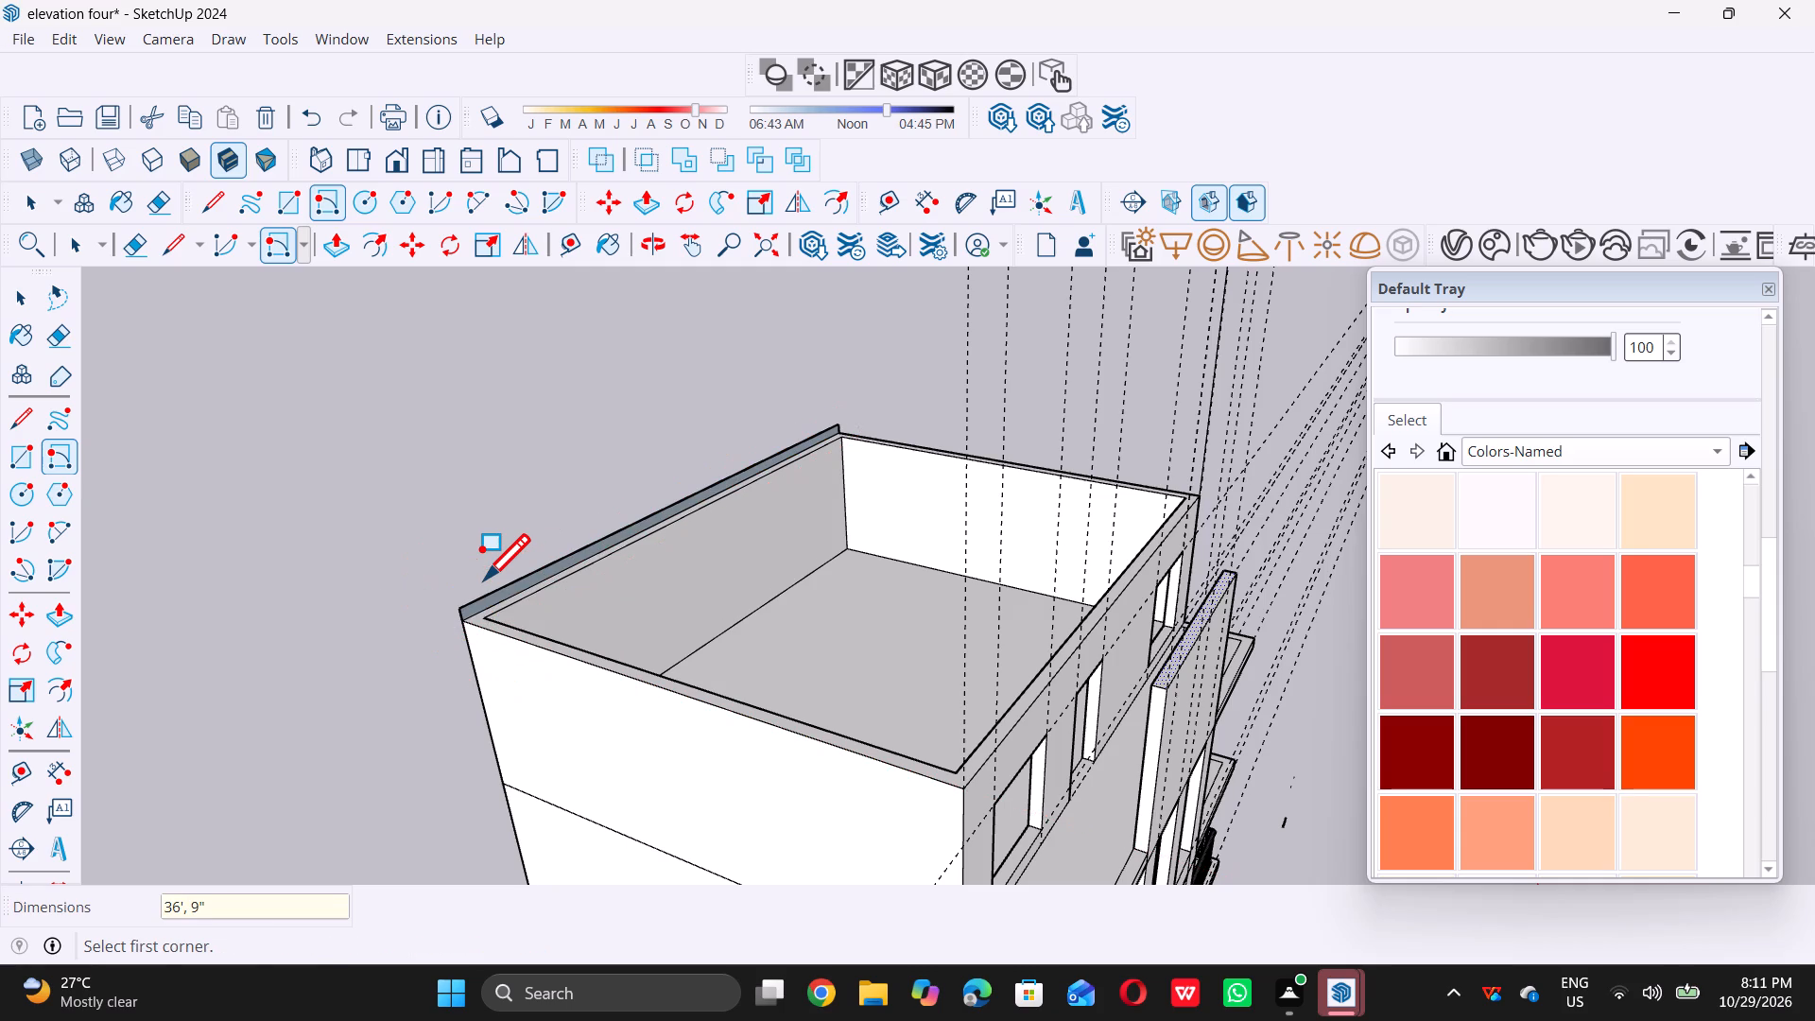
key("space")
Copy the wooden door from the storey below about 10' 9" up into the new top storey's doorway.
scroll(603, 454, "down", 10)
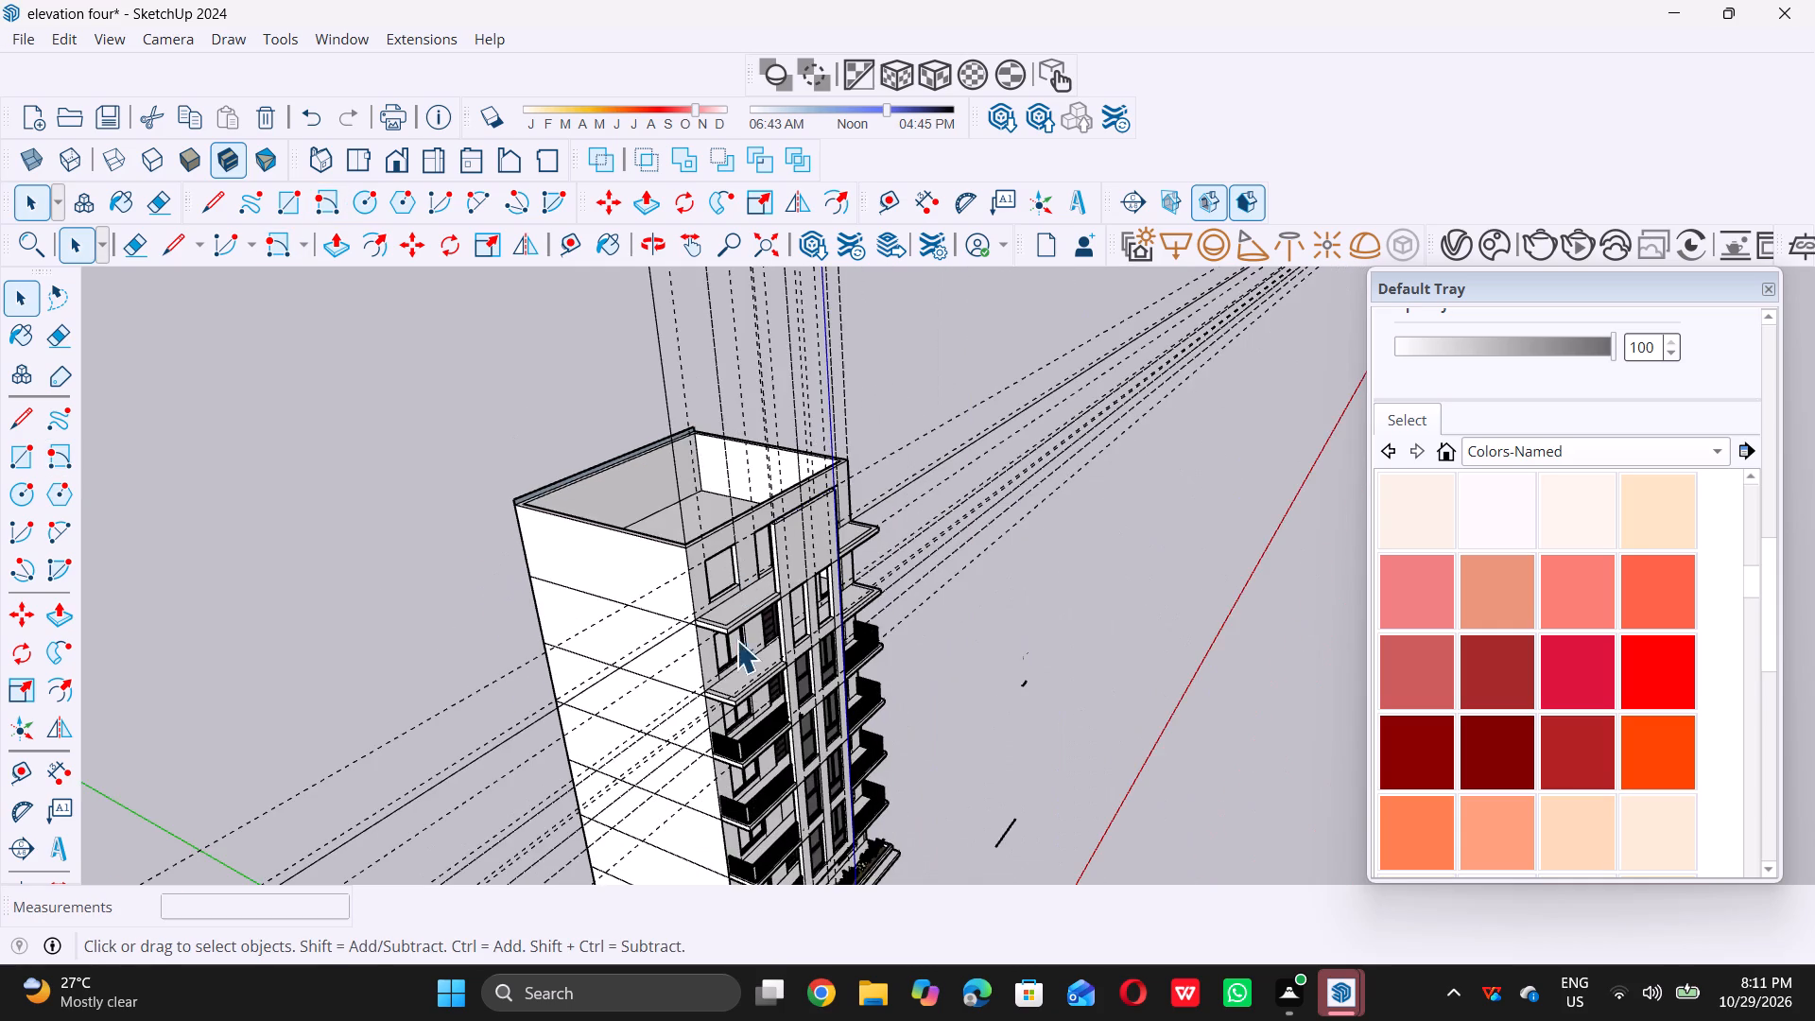
middle_click_drag(726, 670, 583, 660)
scroll(726, 597, "up", 9)
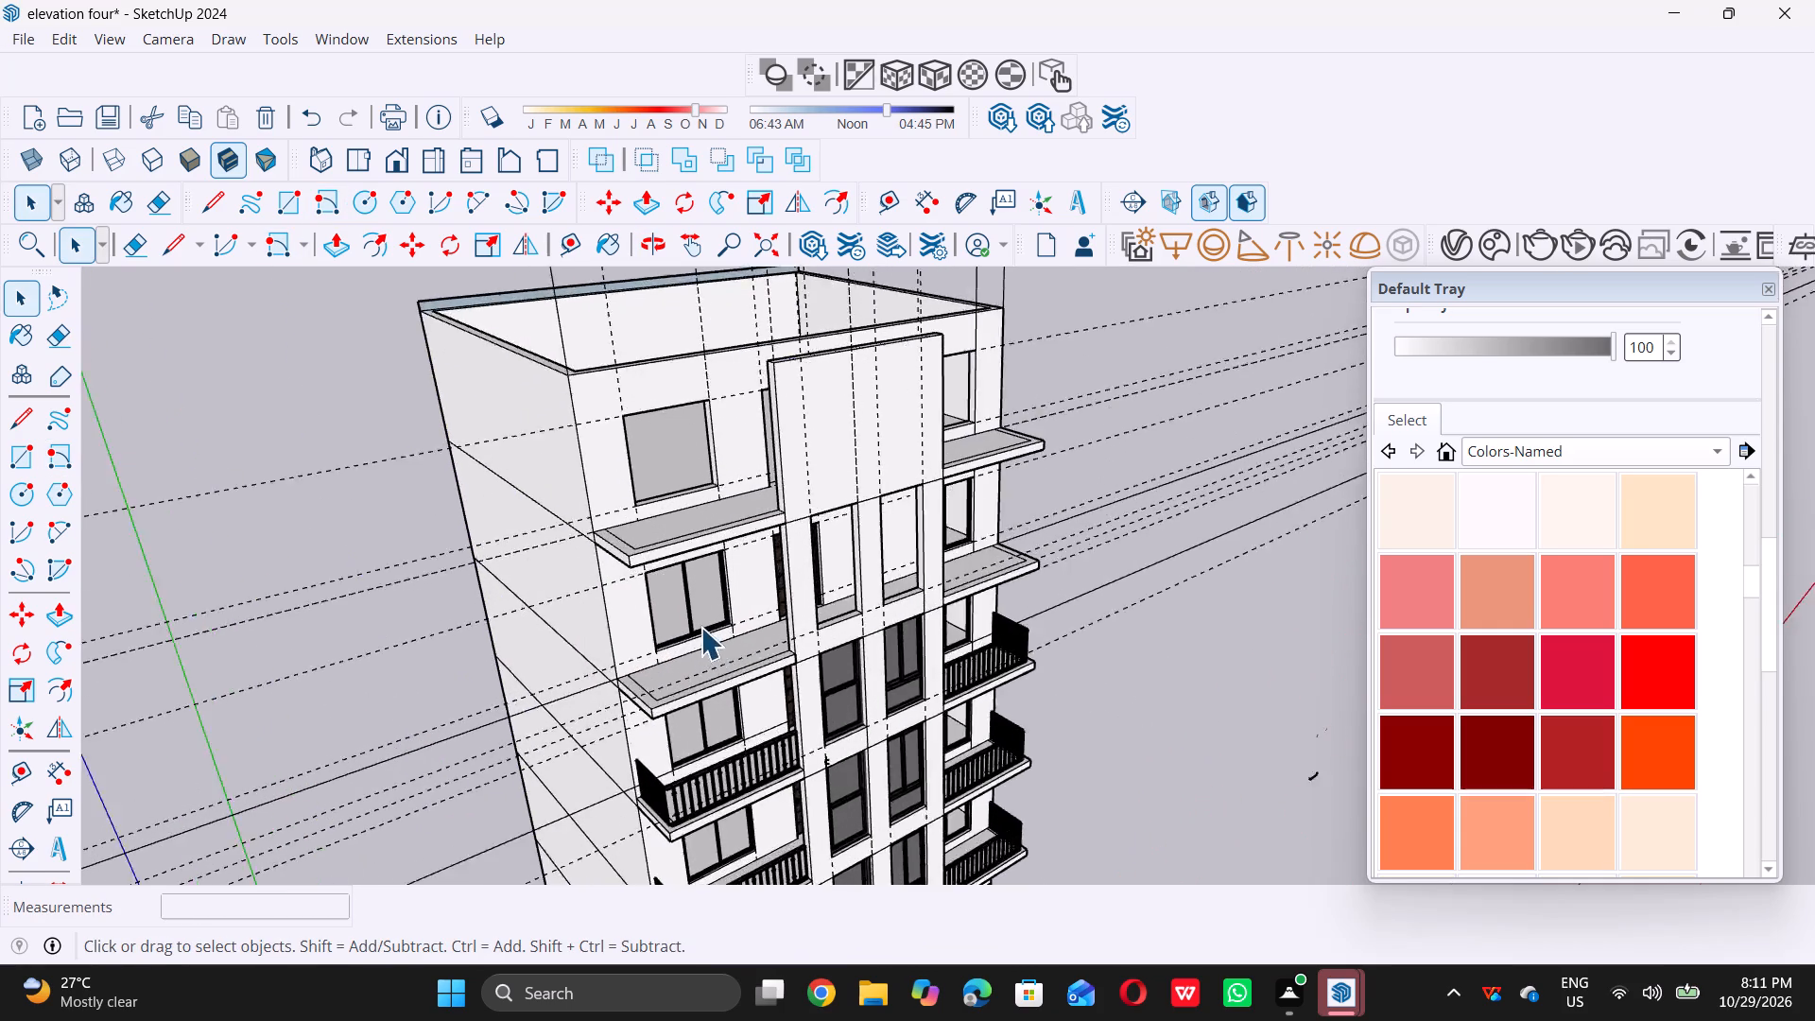
scroll(700, 627, "up", 11)
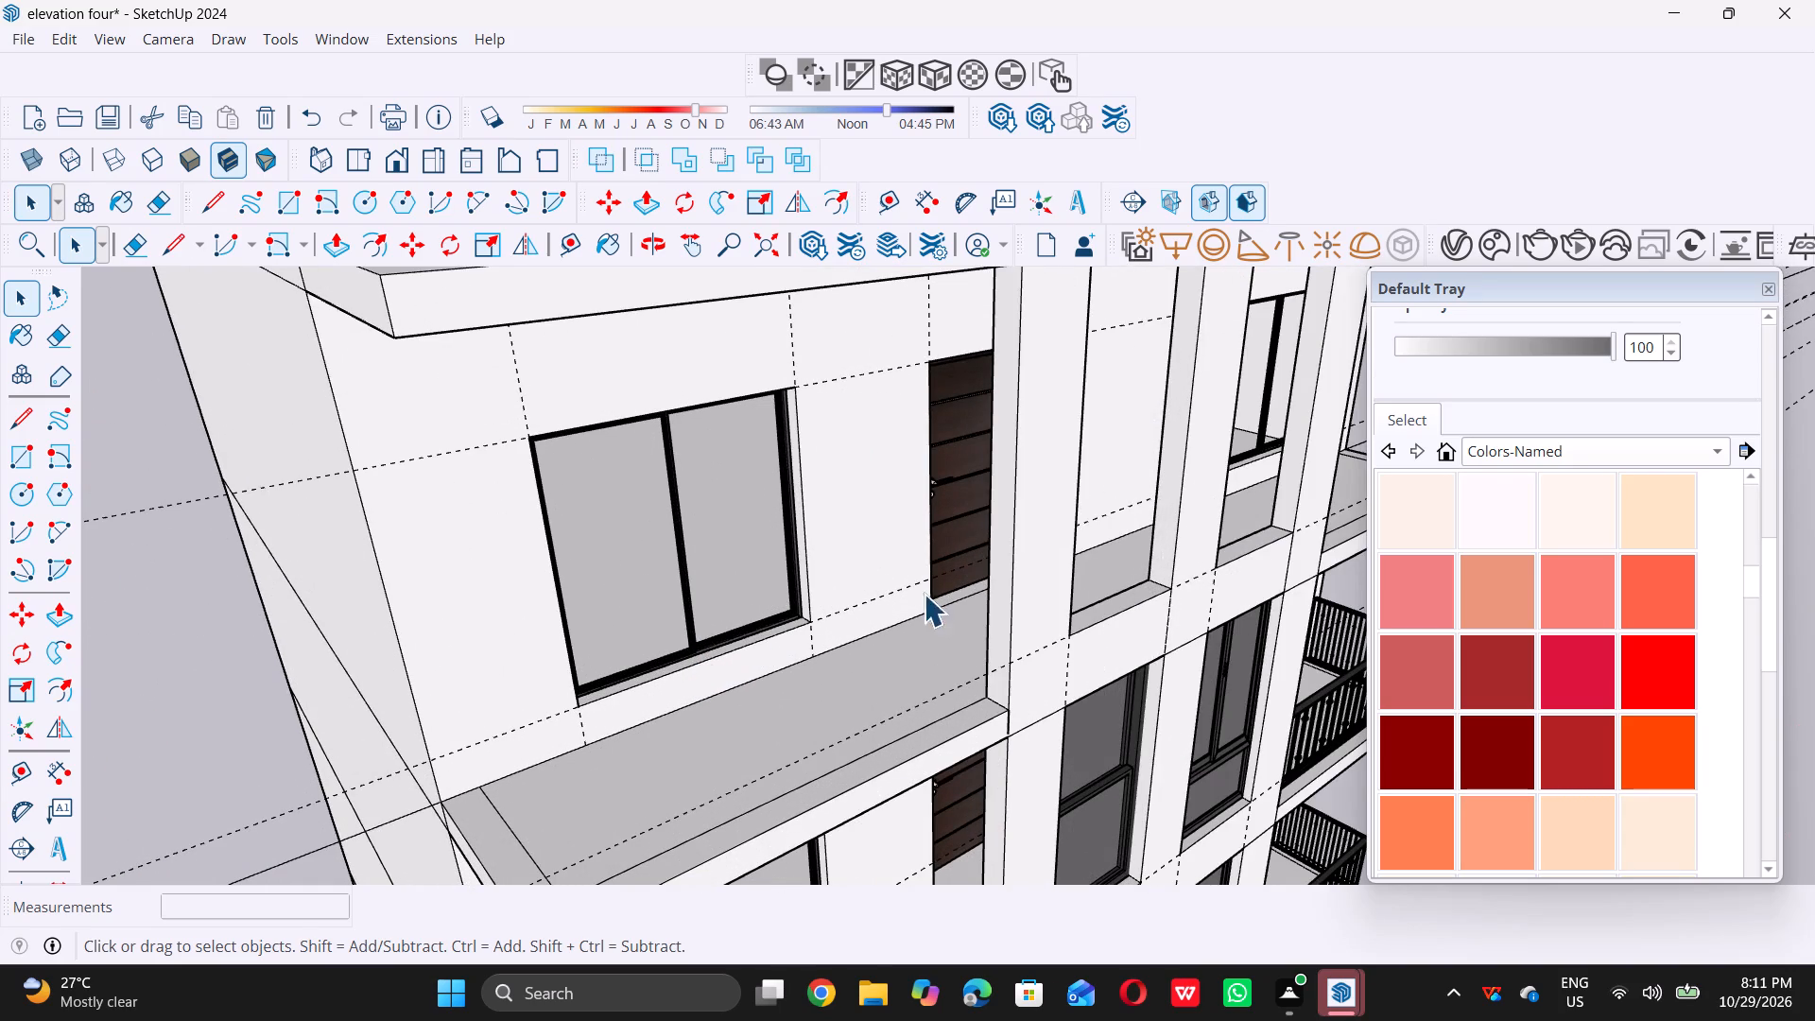
scroll(975, 557, "up", 8)
middle_click_drag(977, 582, 1055, 550)
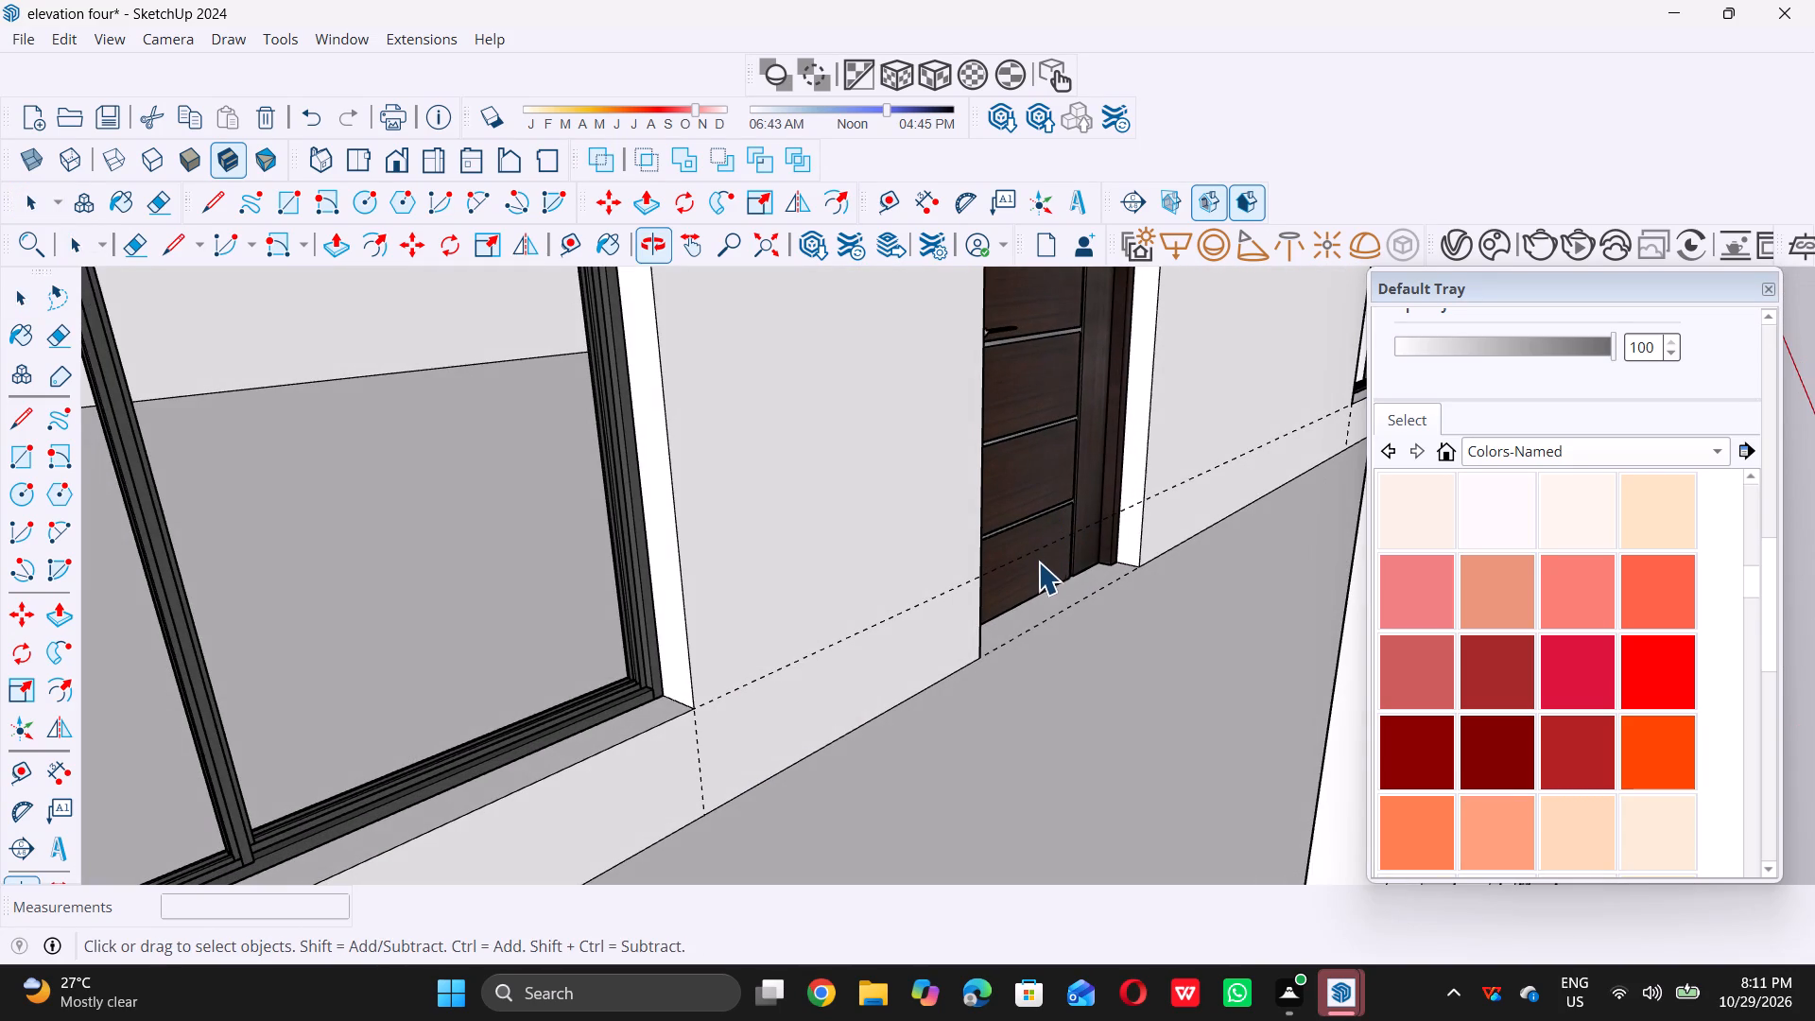
left_click(1043, 560)
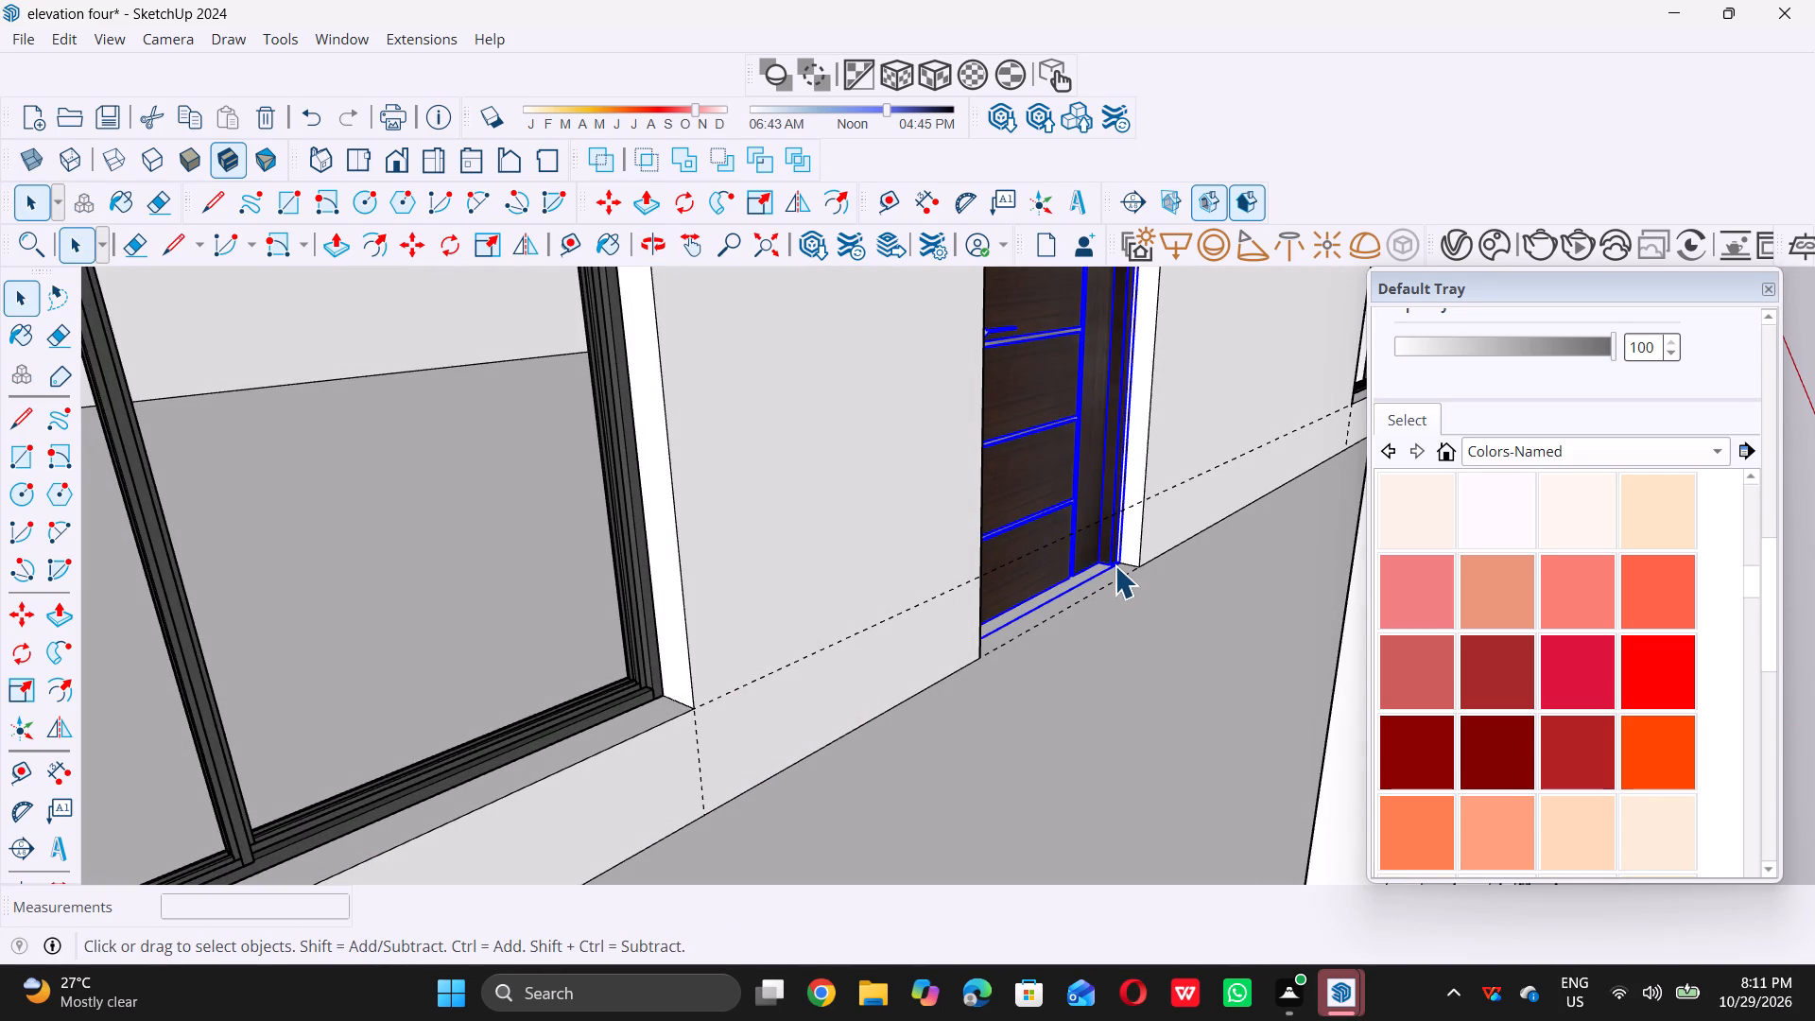
key("m")
scroll(1125, 560, "up", 9)
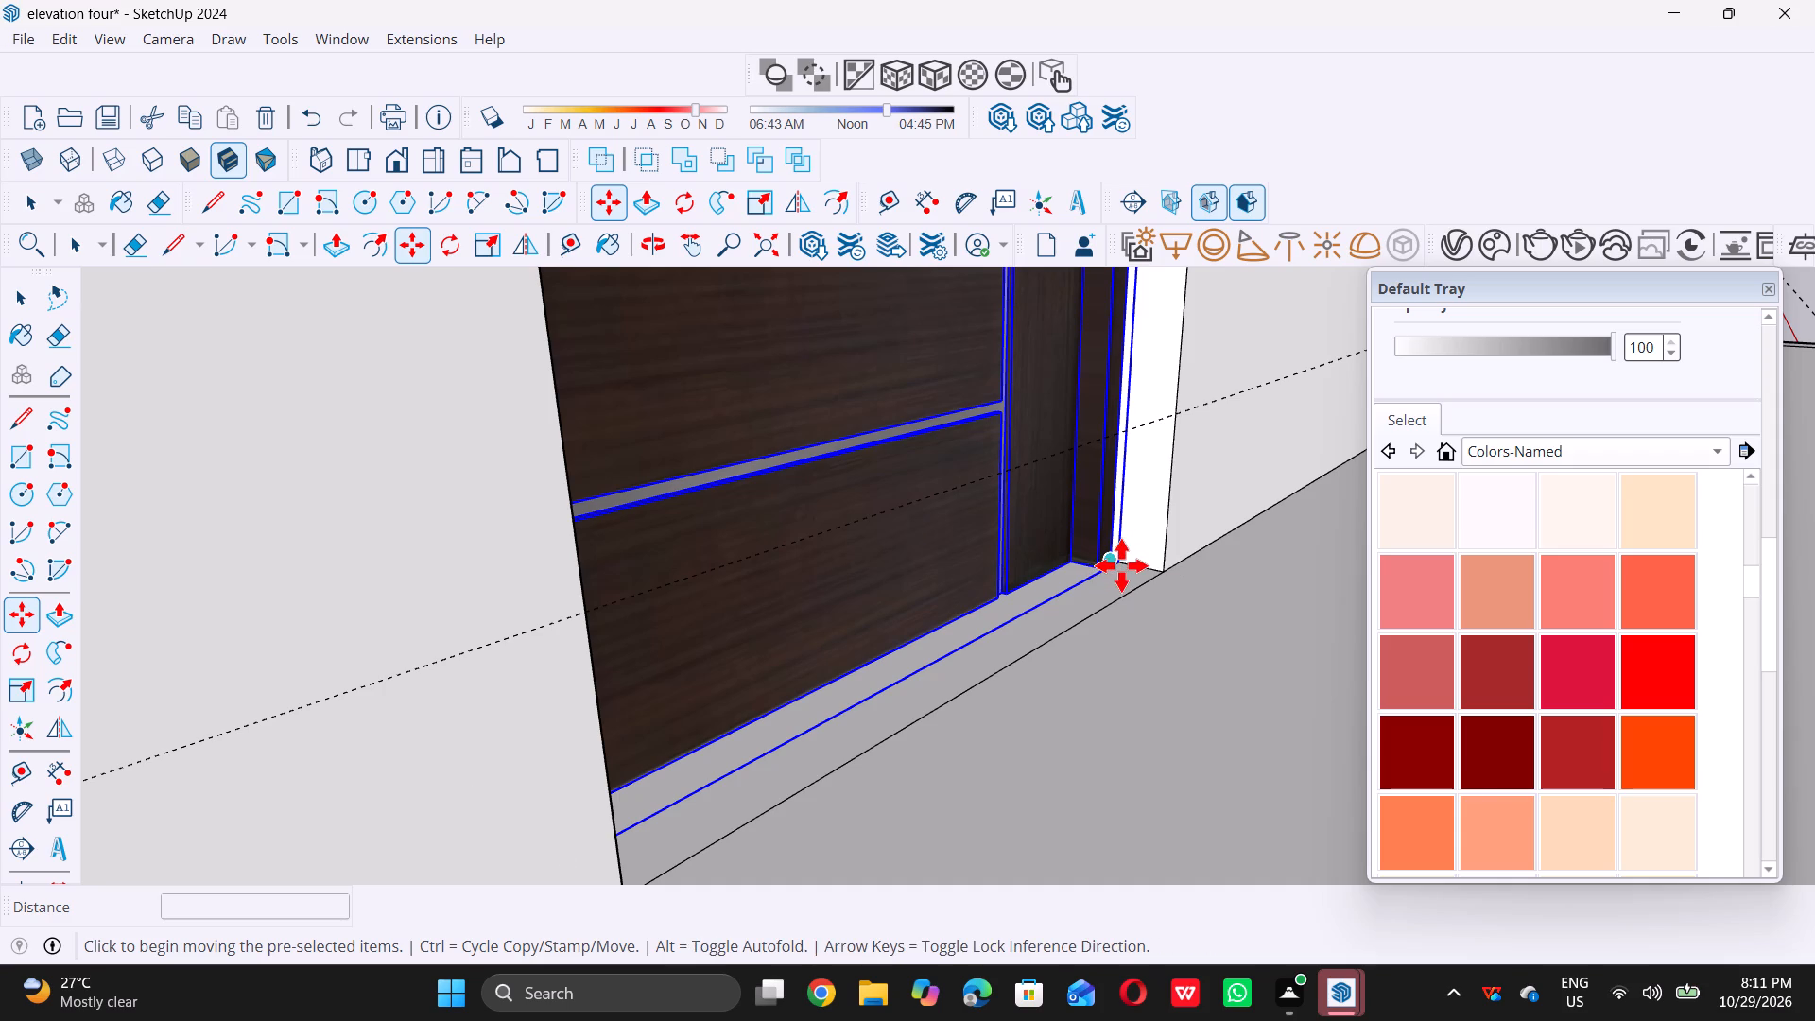
left_click(1127, 565)
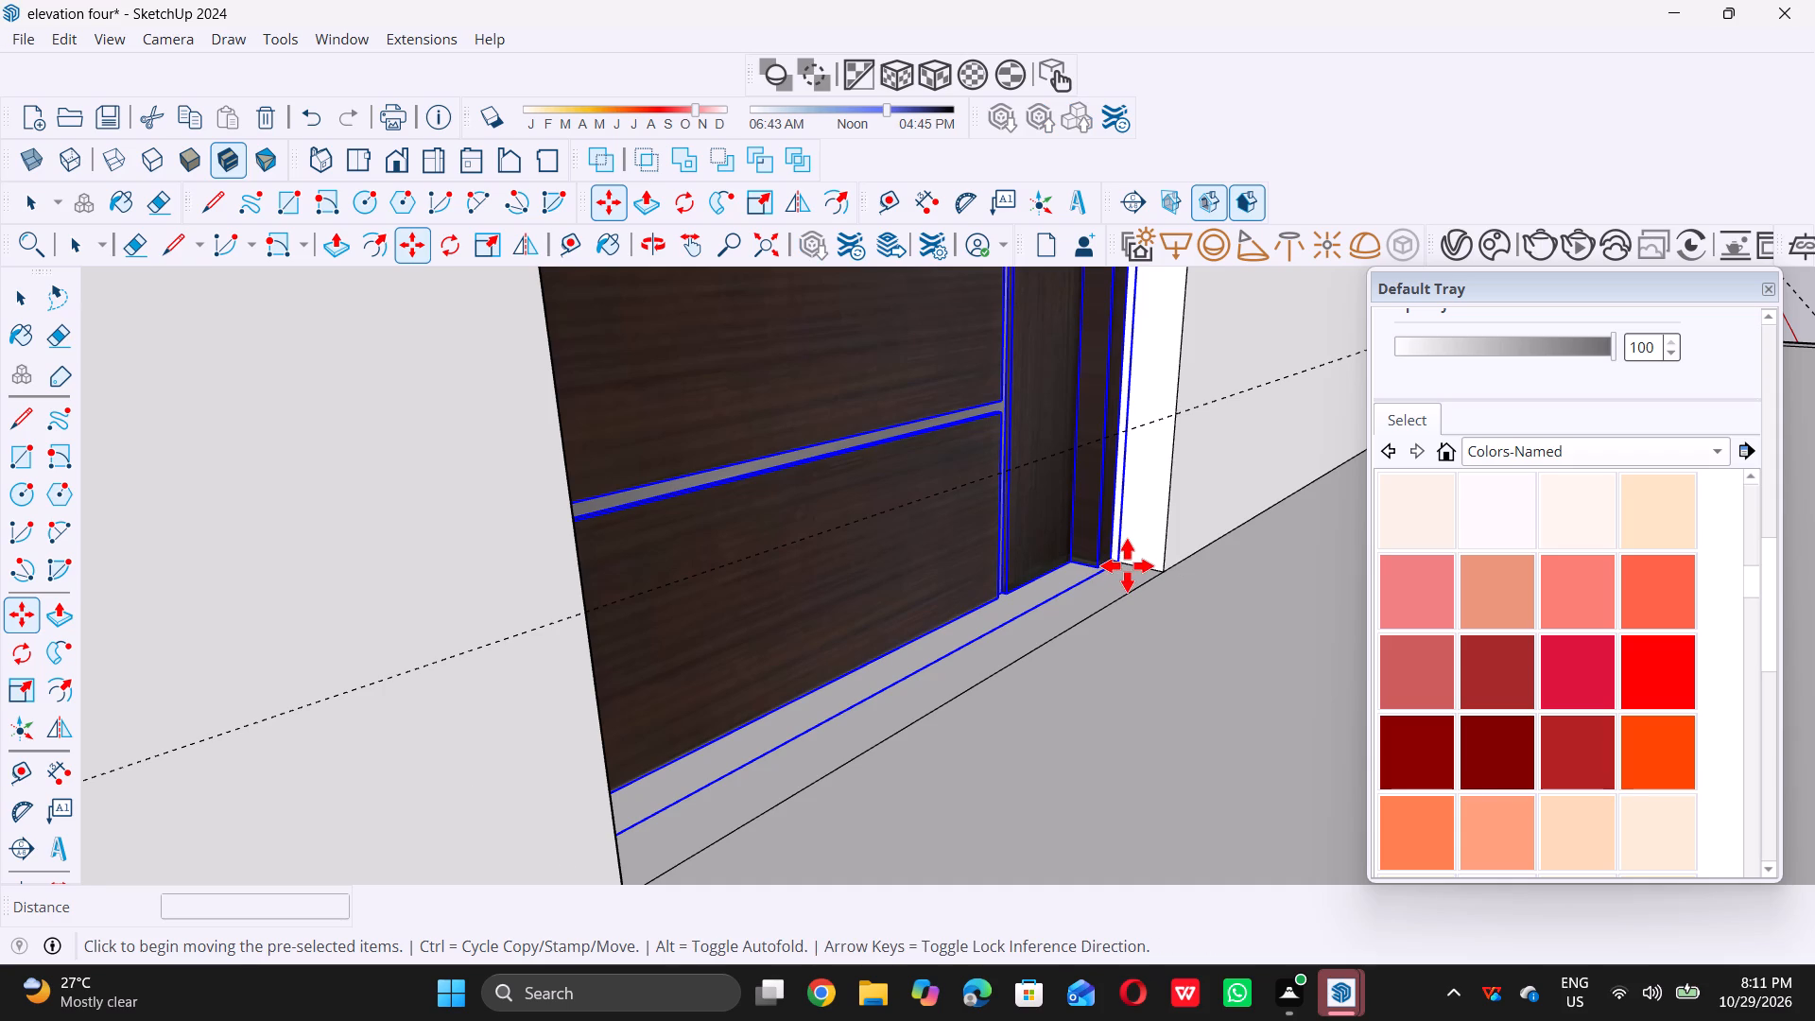
scroll(1124, 566, "down", 20)
scroll(1124, 566, "down", 5)
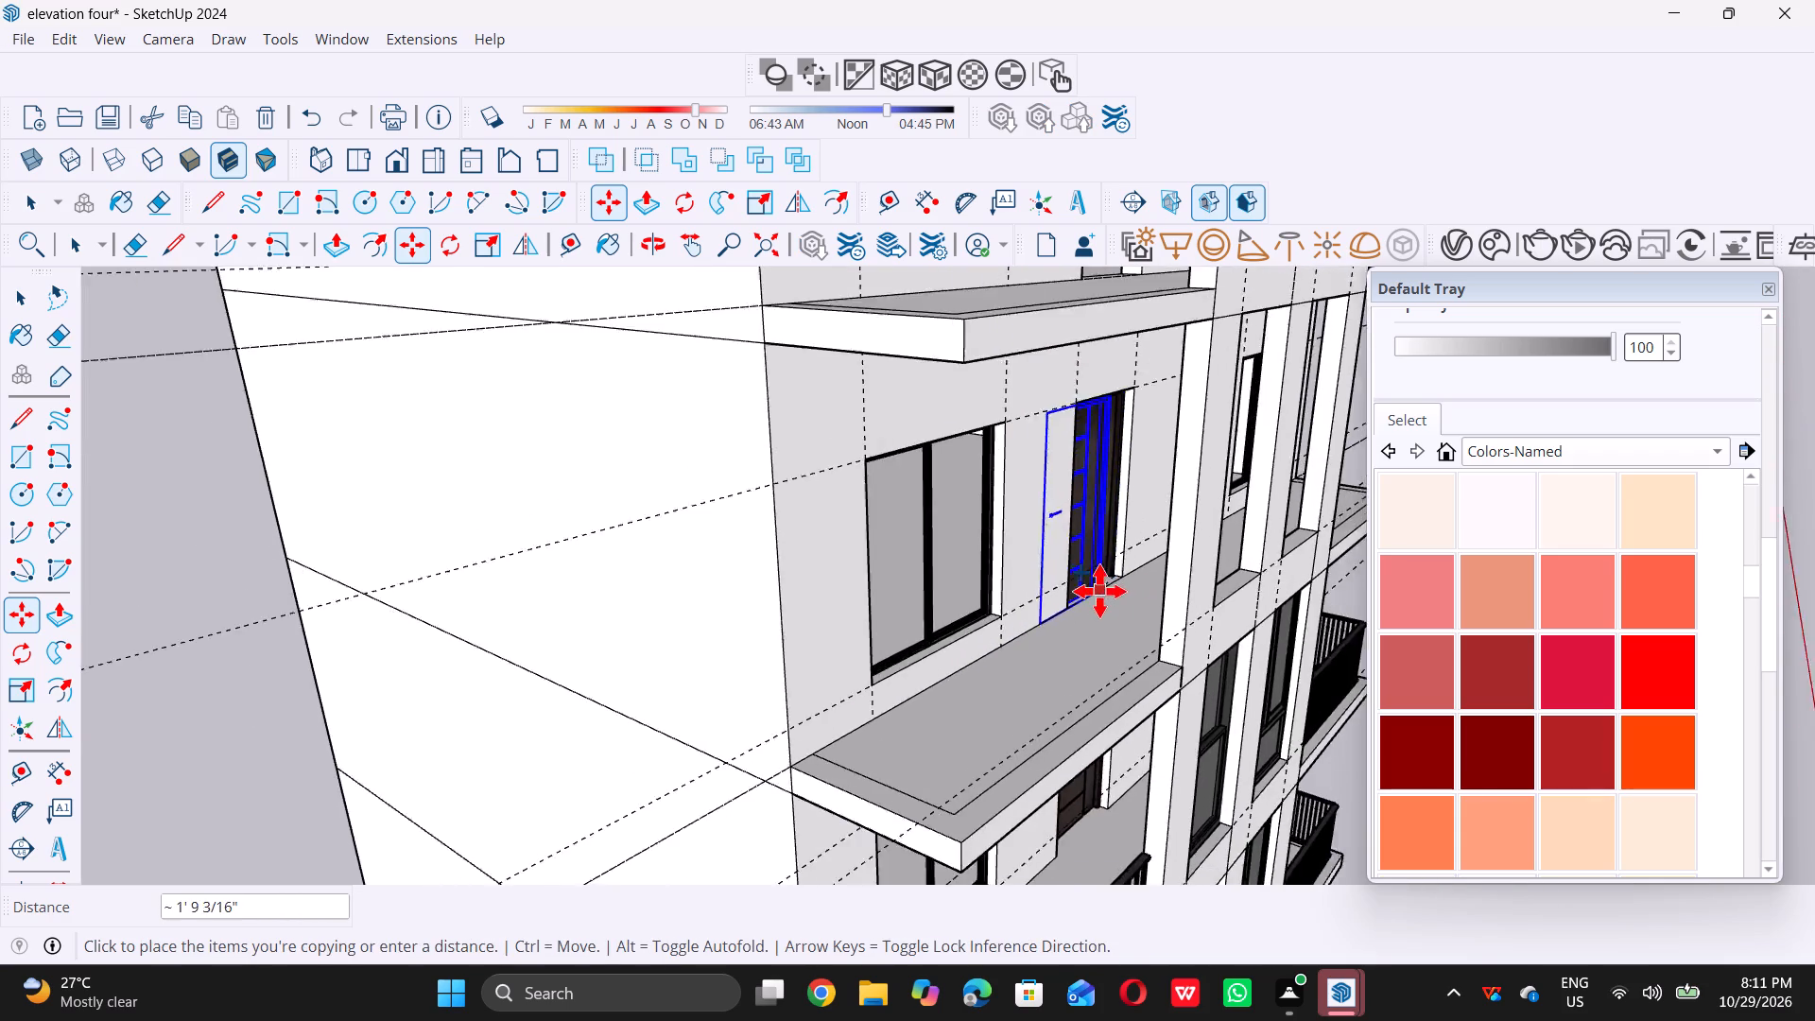
scroll(1099, 591, "down", 5)
scroll(1118, 412, "up", 5)
middle_click_drag(1122, 442, 1085, 470)
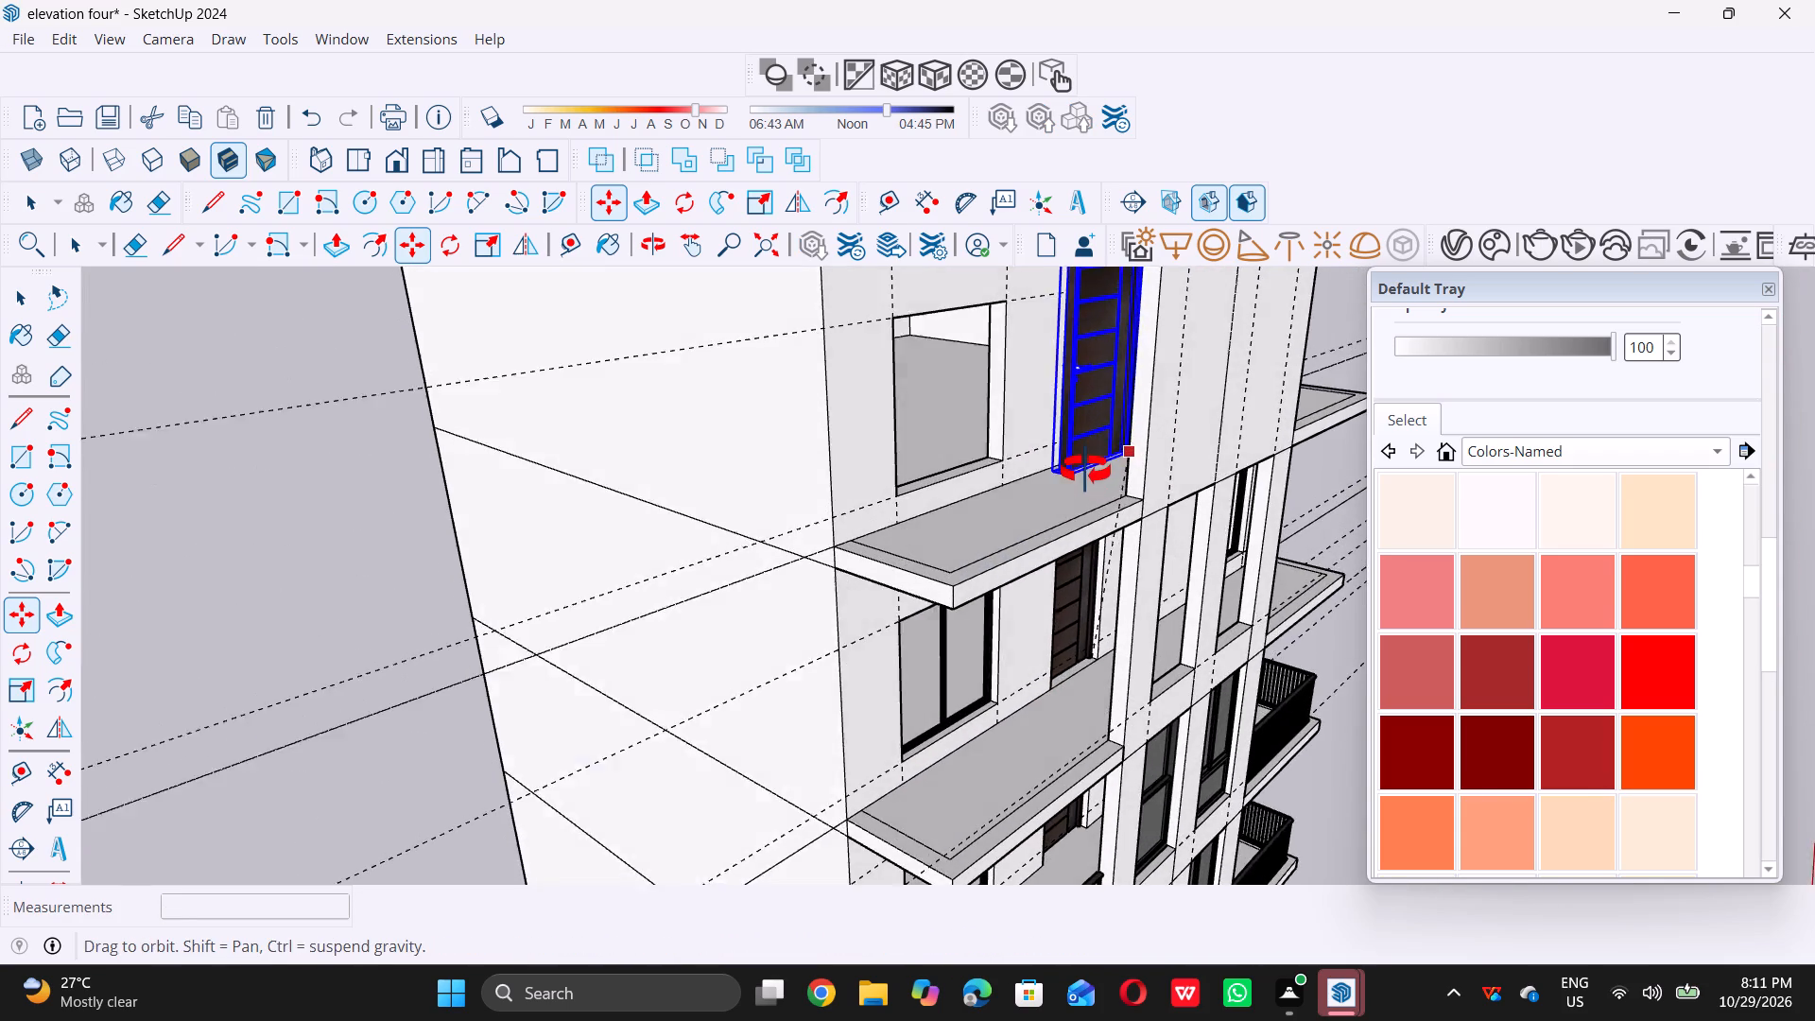
middle_click_drag(1085, 470, 1075, 476)
scroll(1057, 461, "up", 18)
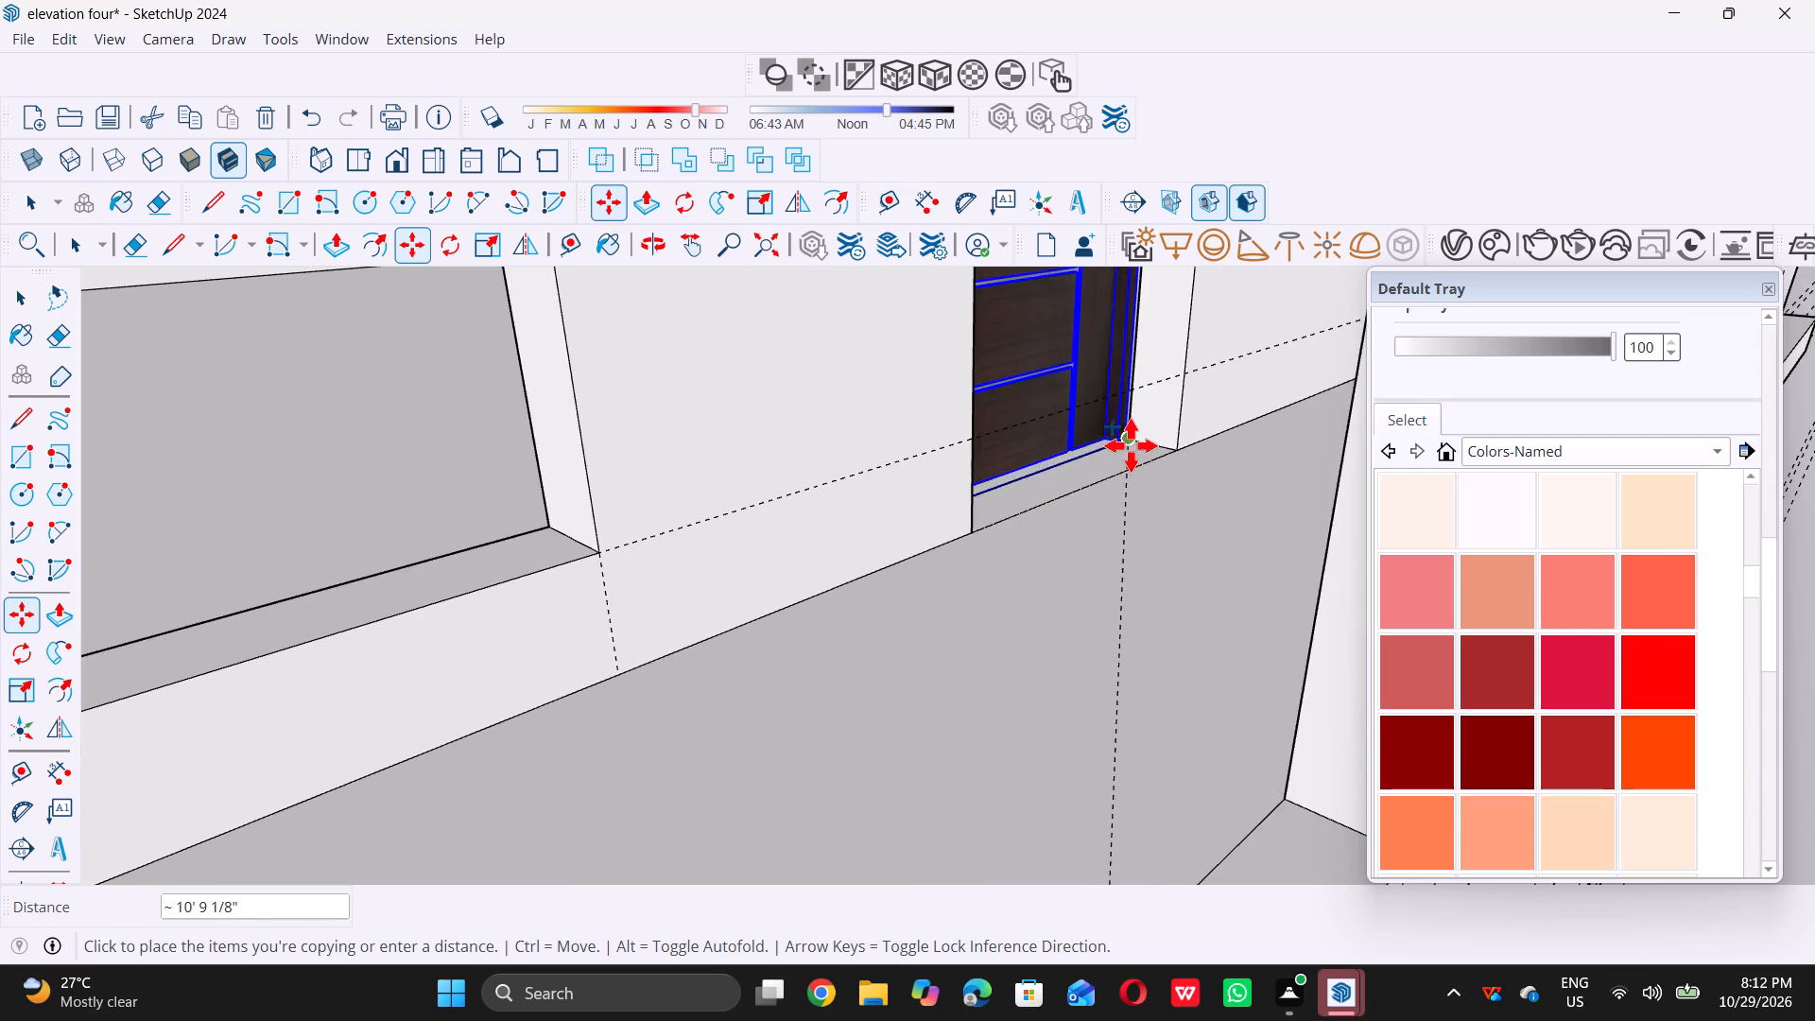
scroll(1131, 445, "up", 1)
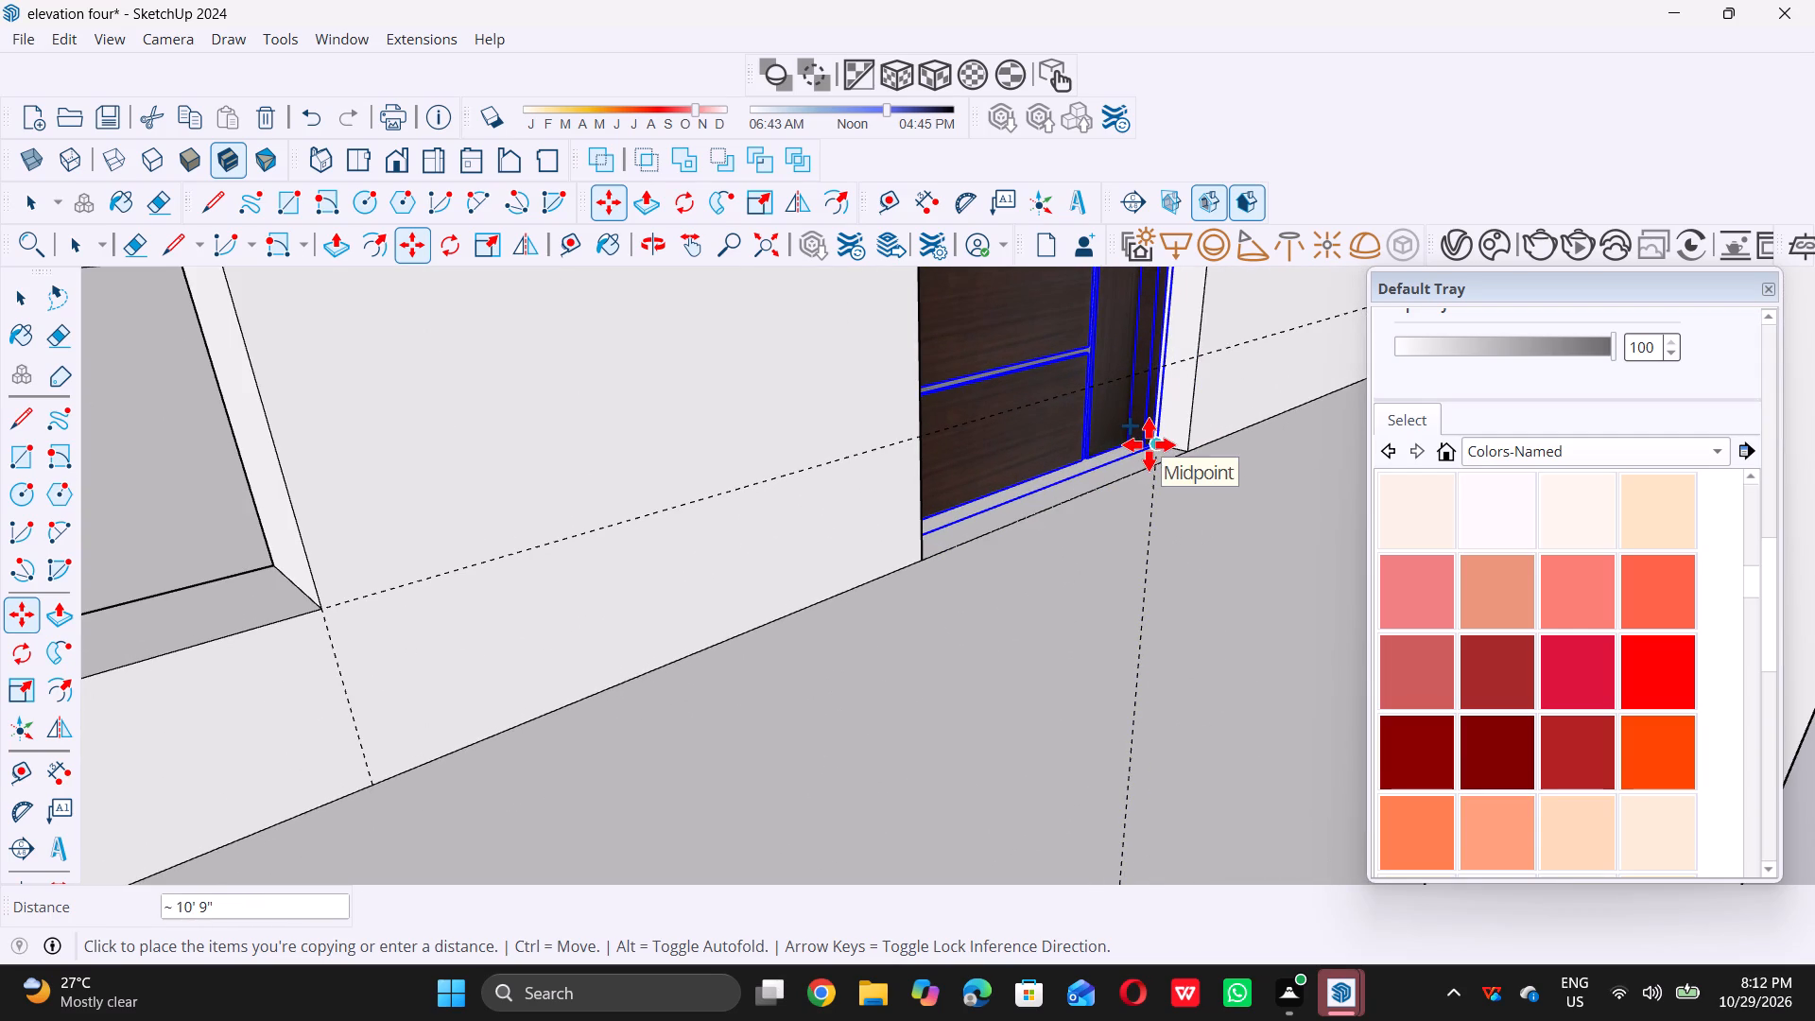
triple_click(1149, 442)
left_click(1149, 442)
key("space")
scroll(1117, 511, "down", 12)
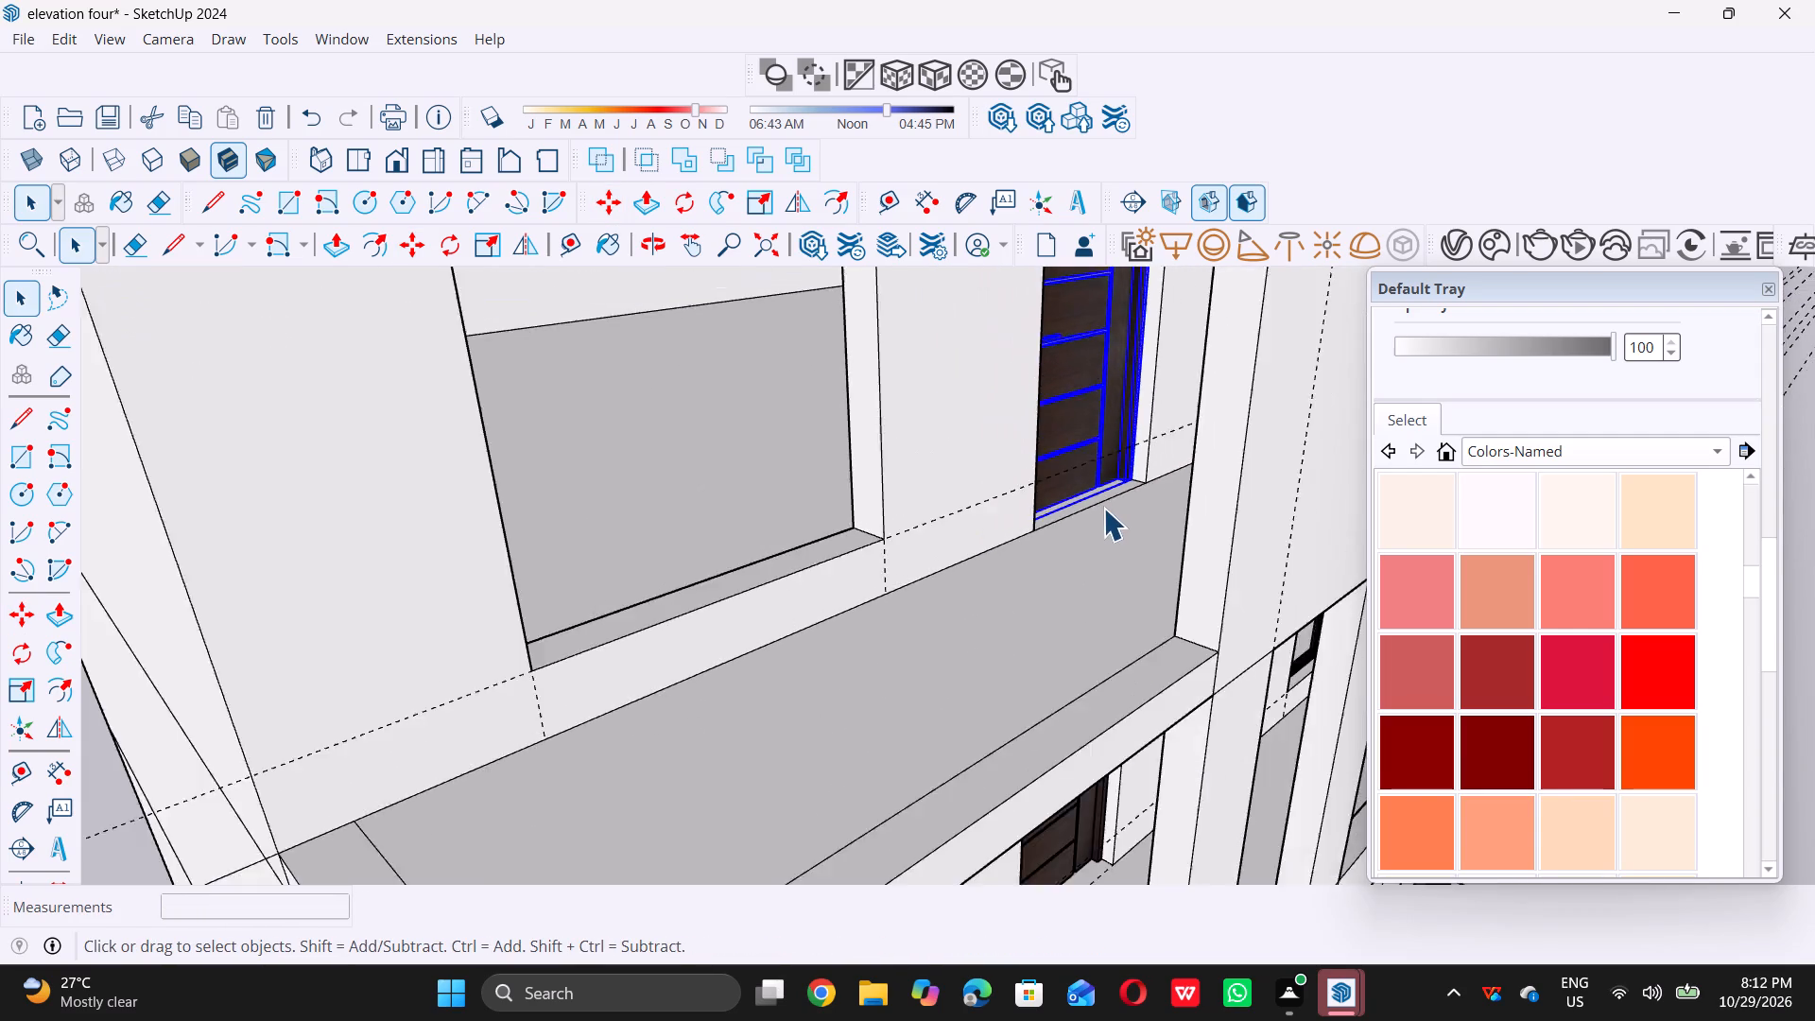
scroll(1103, 508, "down", 6)
left_click(397, 663)
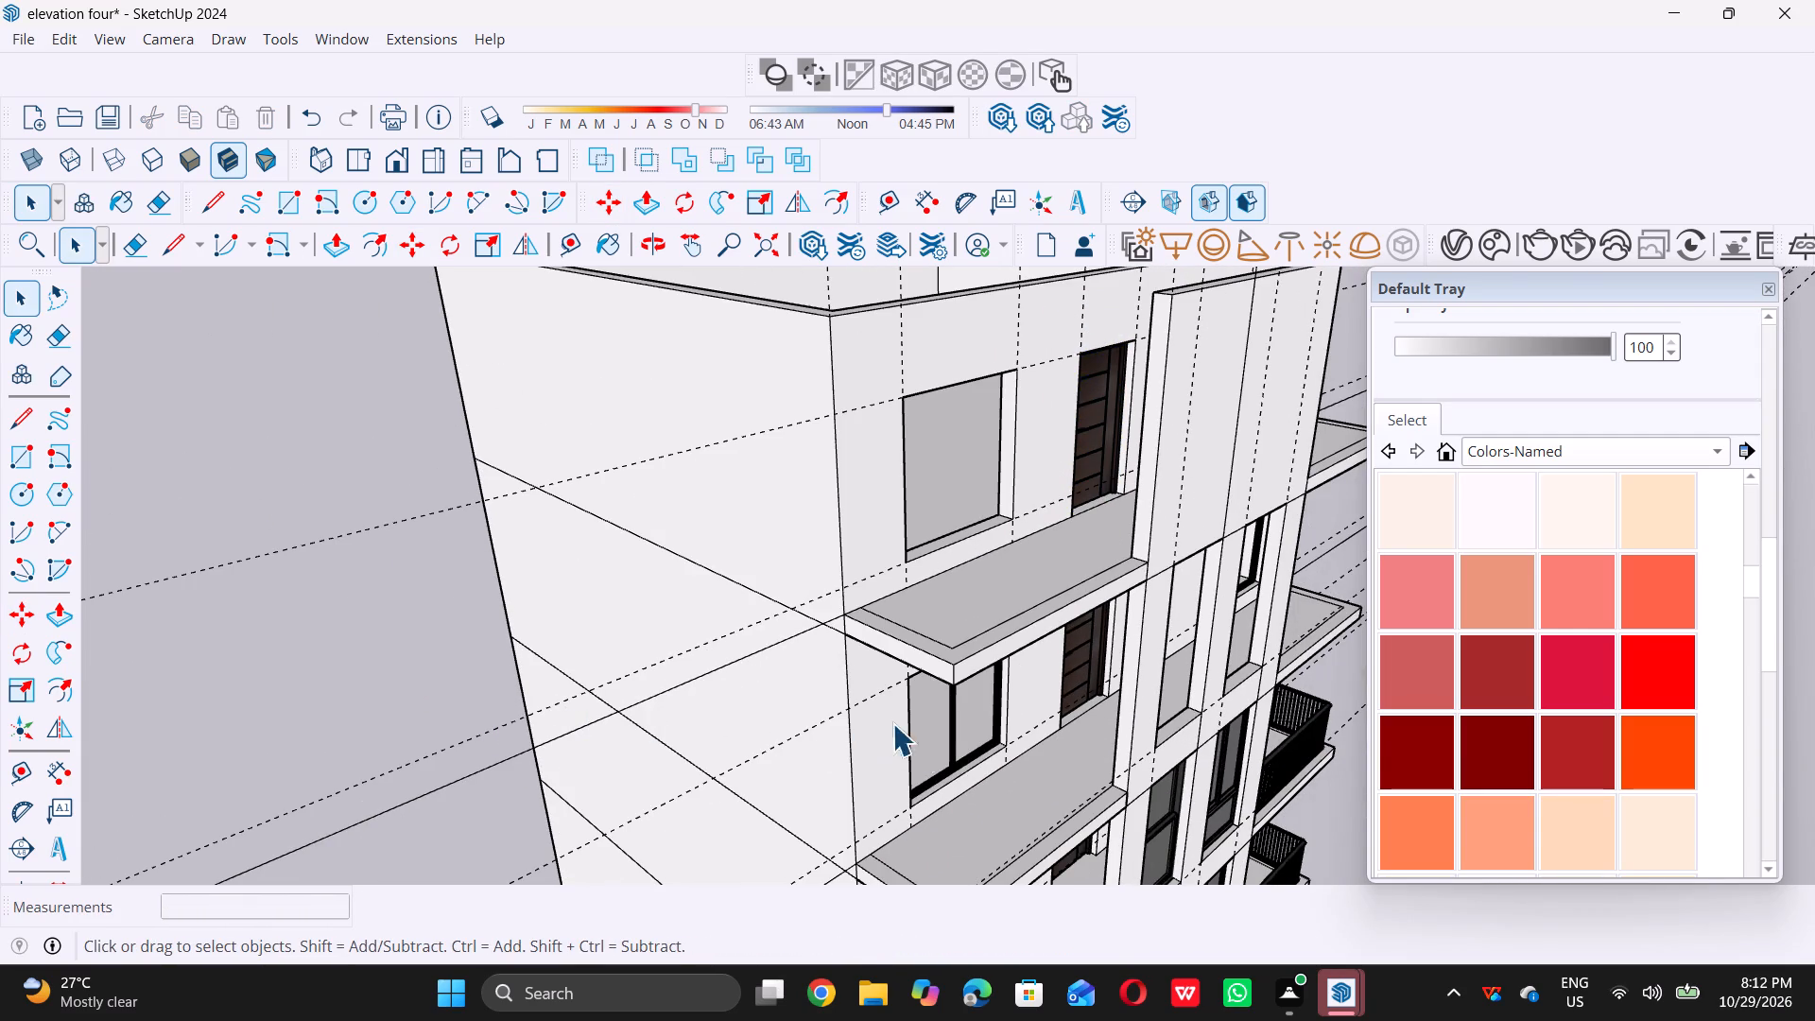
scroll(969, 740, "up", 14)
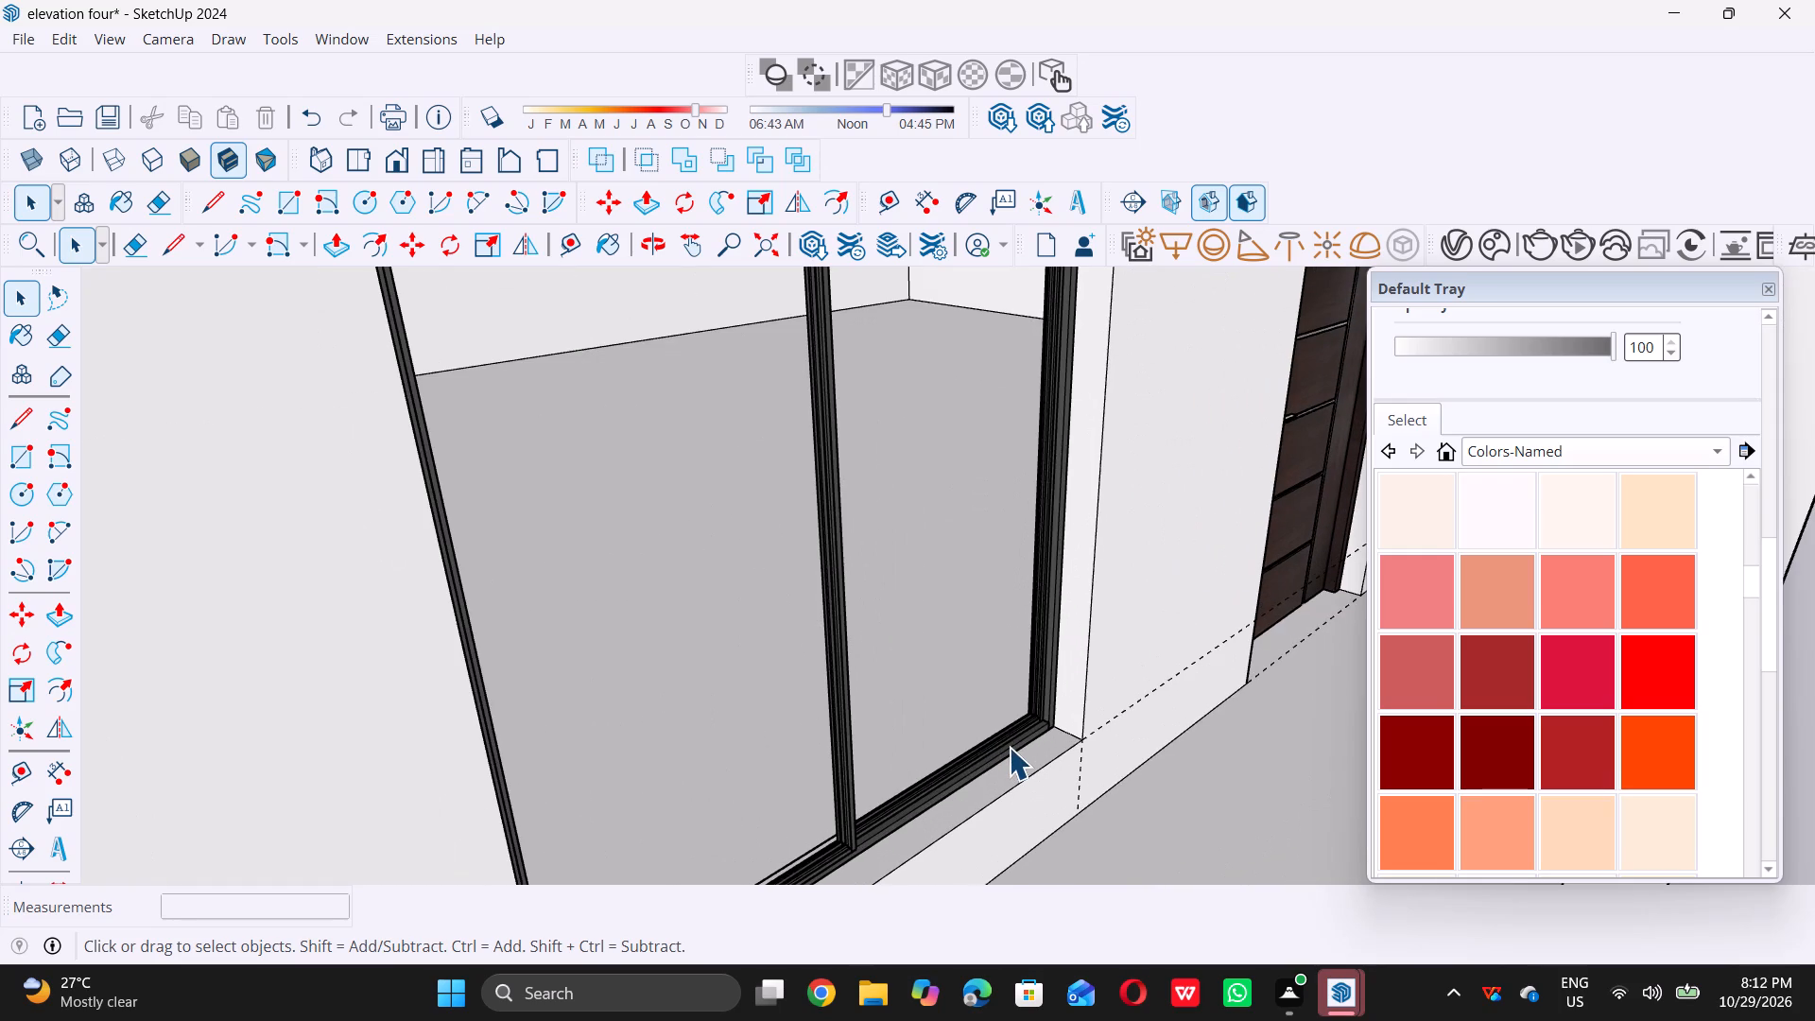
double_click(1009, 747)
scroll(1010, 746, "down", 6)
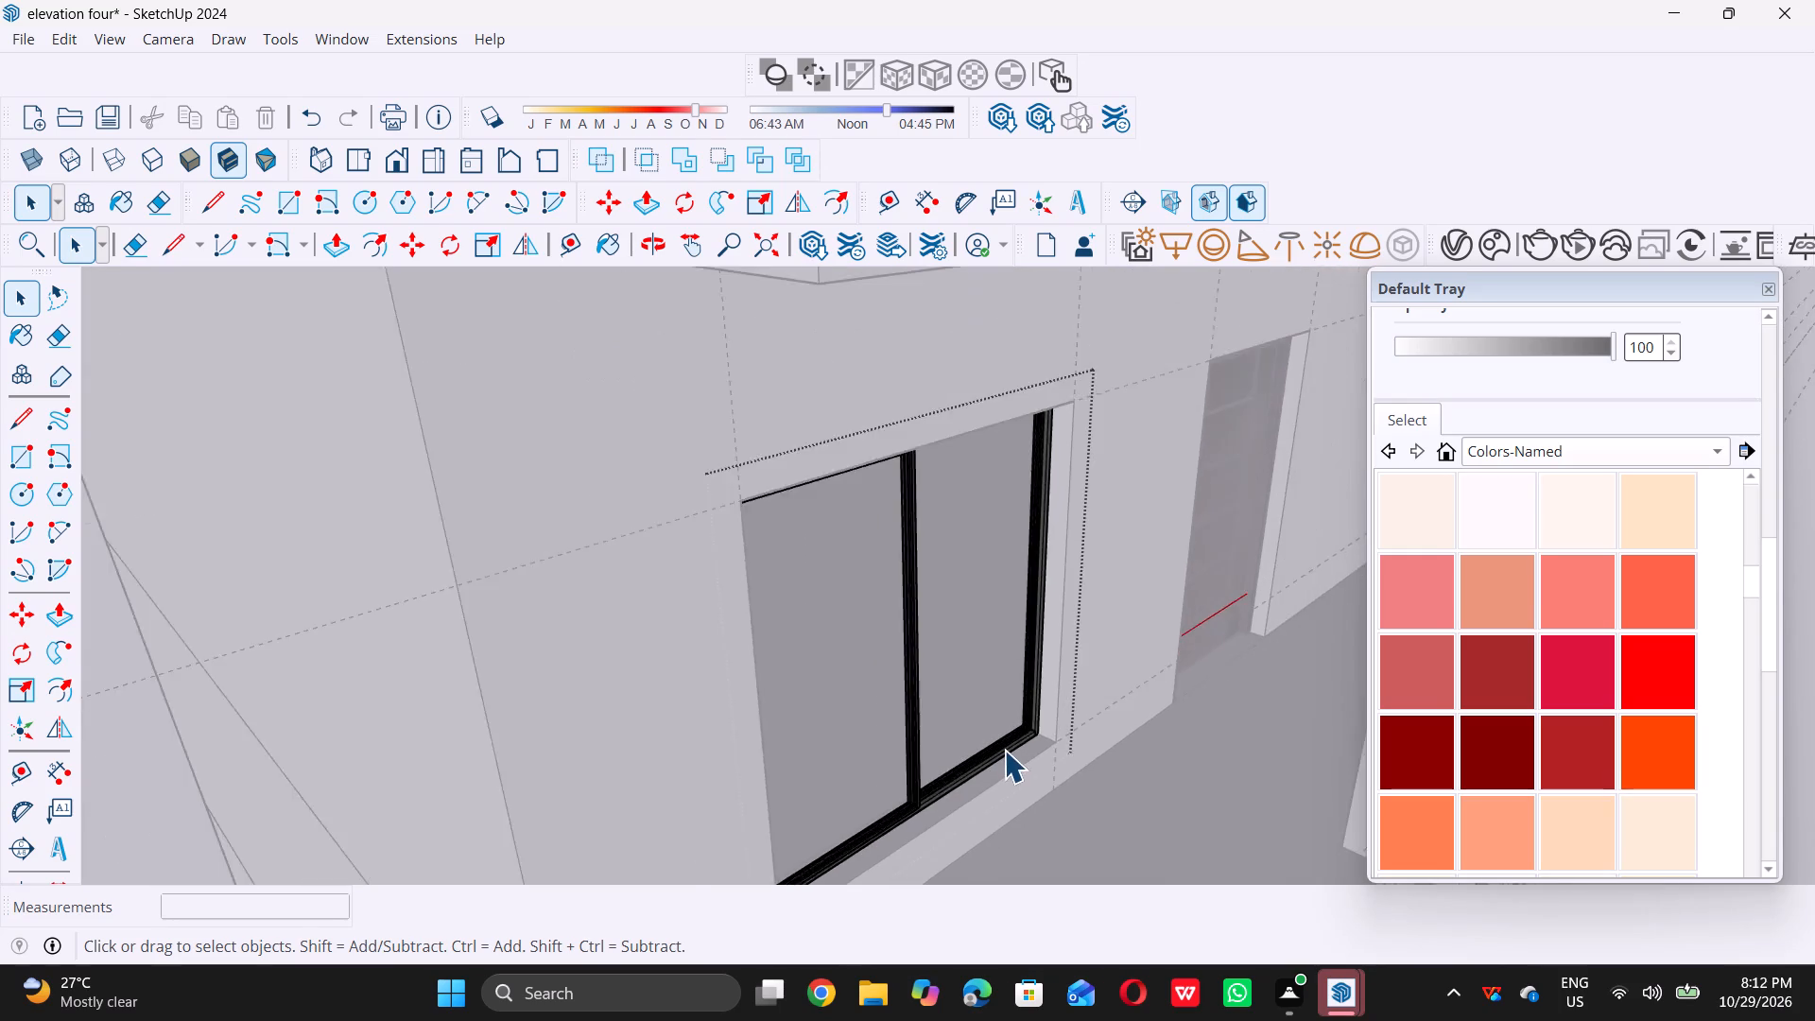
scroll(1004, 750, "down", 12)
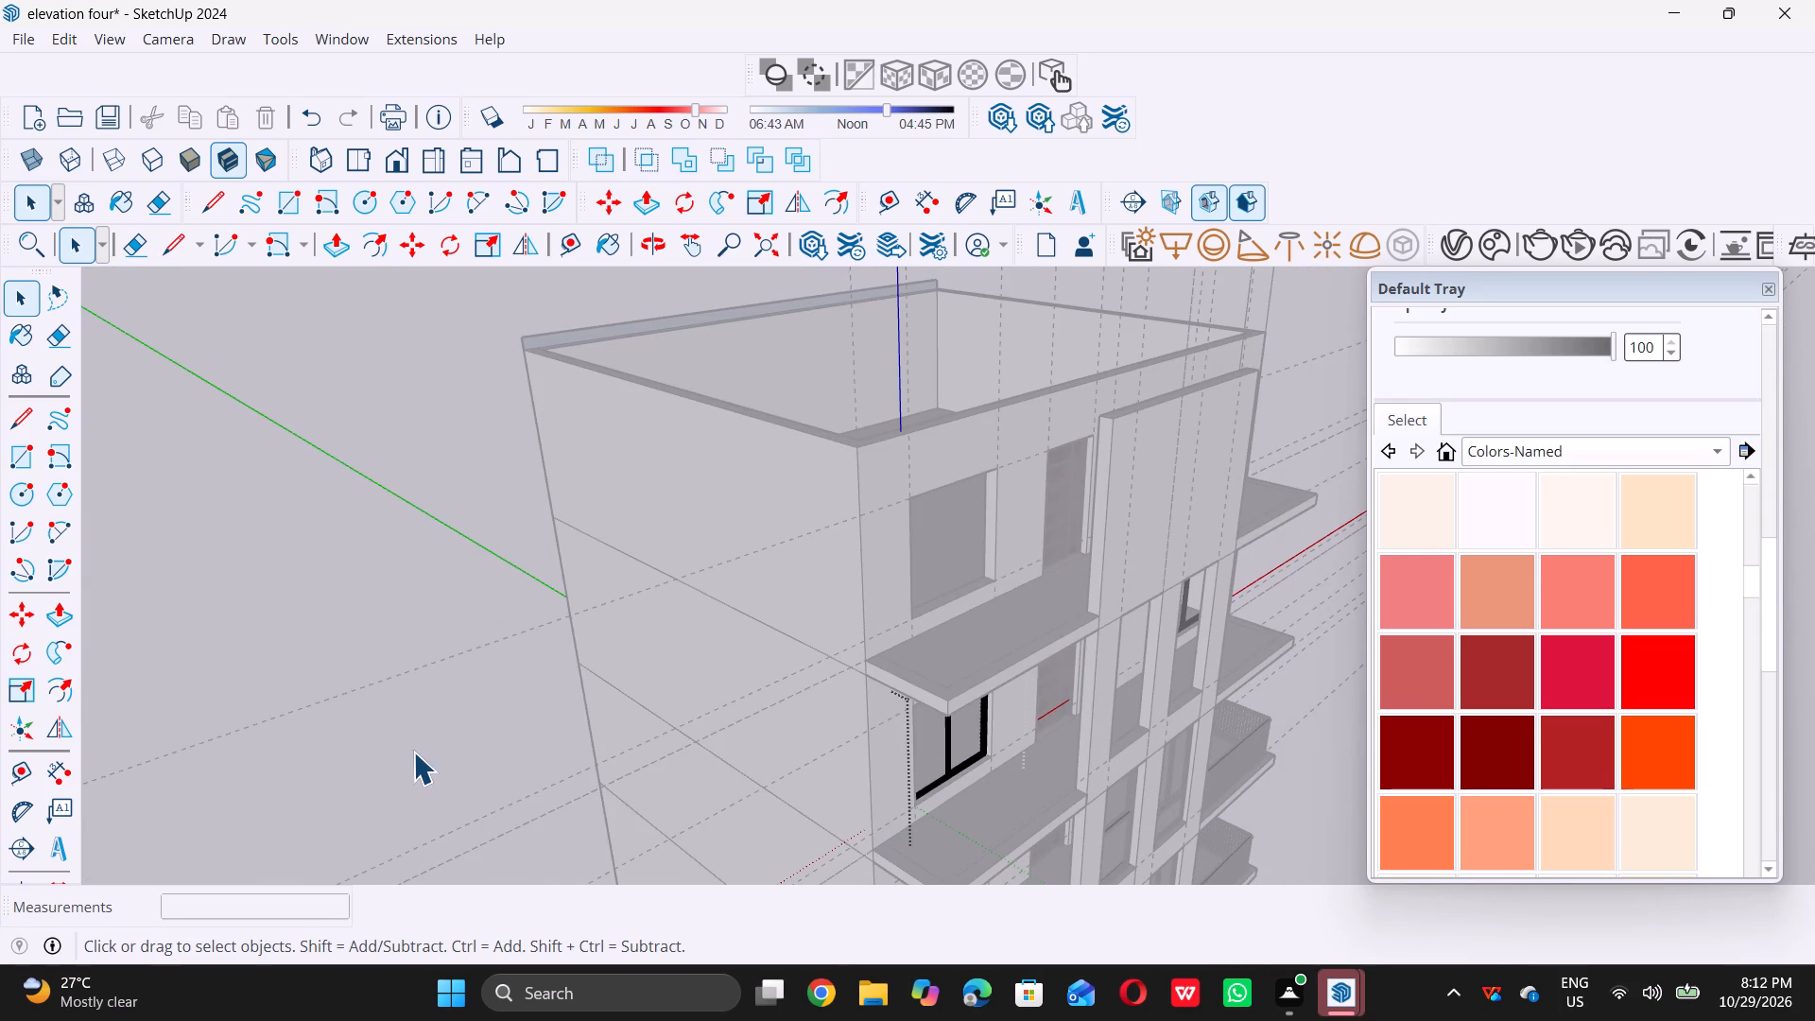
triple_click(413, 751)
Copy the two-pane window from the storey below 10' 9" straight up into the new top storey's near window opening.
scroll(992, 744, "up", 1)
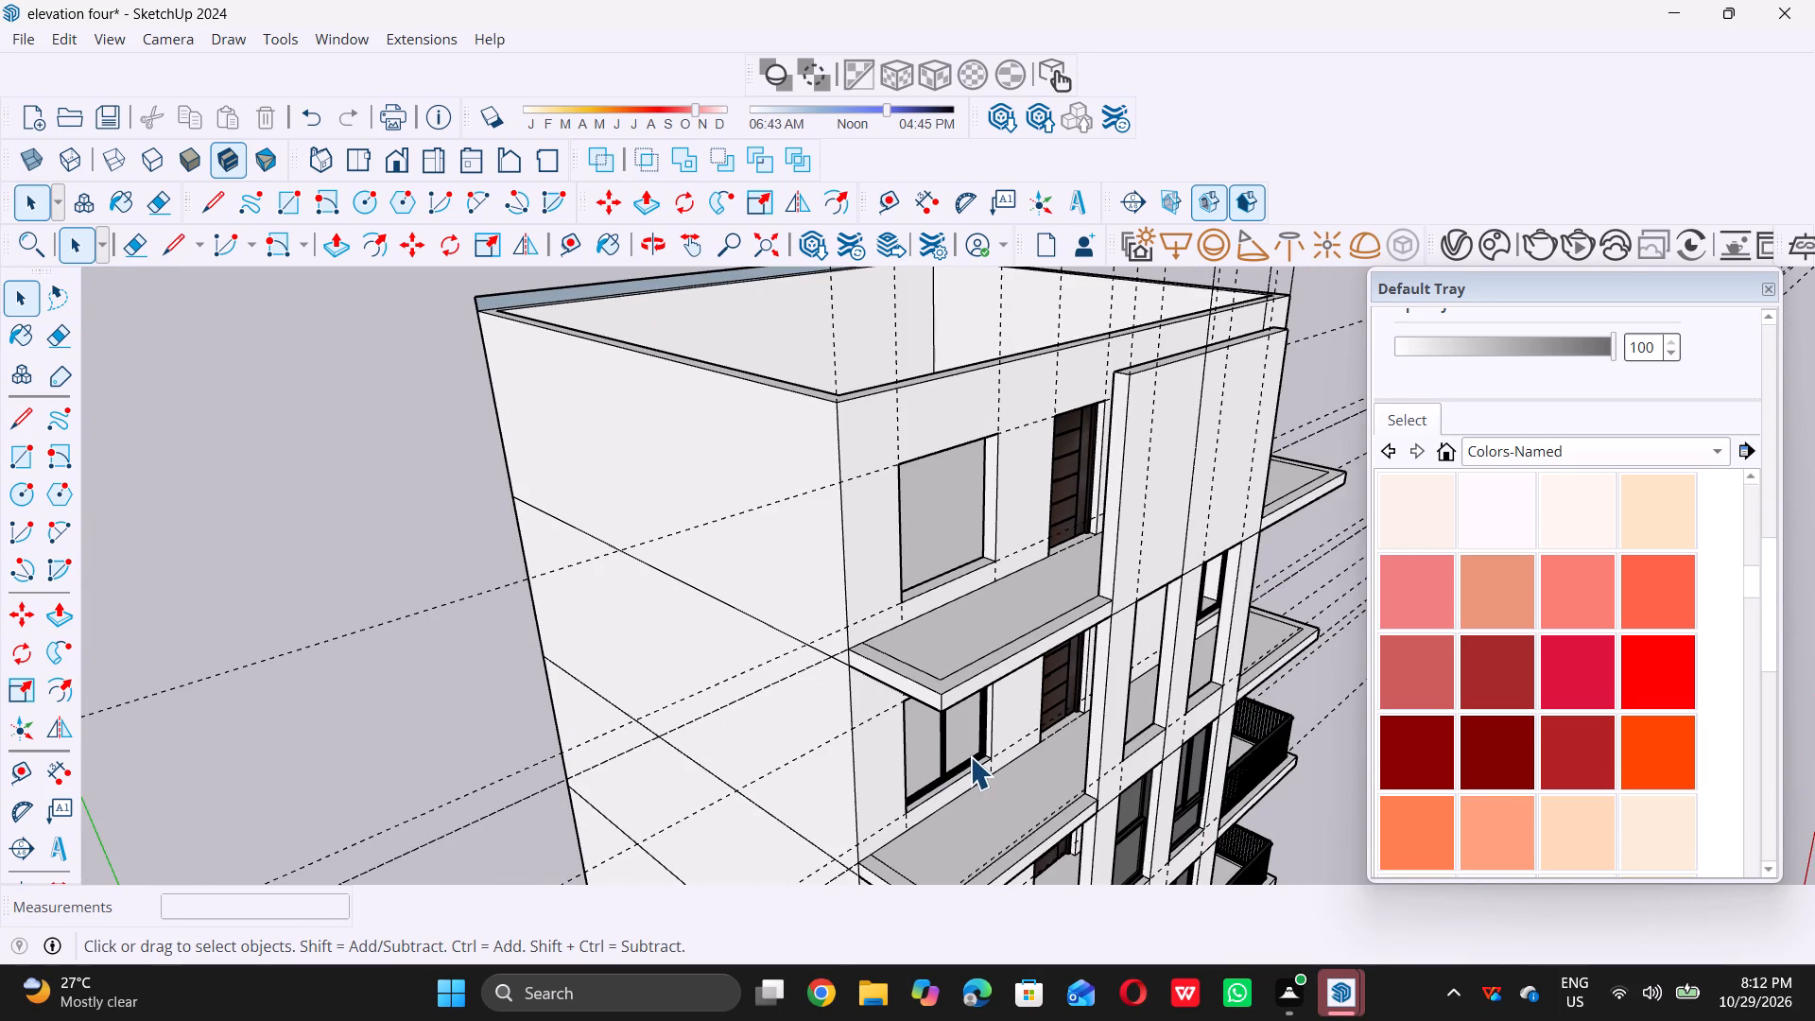
left_click(970, 756)
scroll(994, 748, "up", 15)
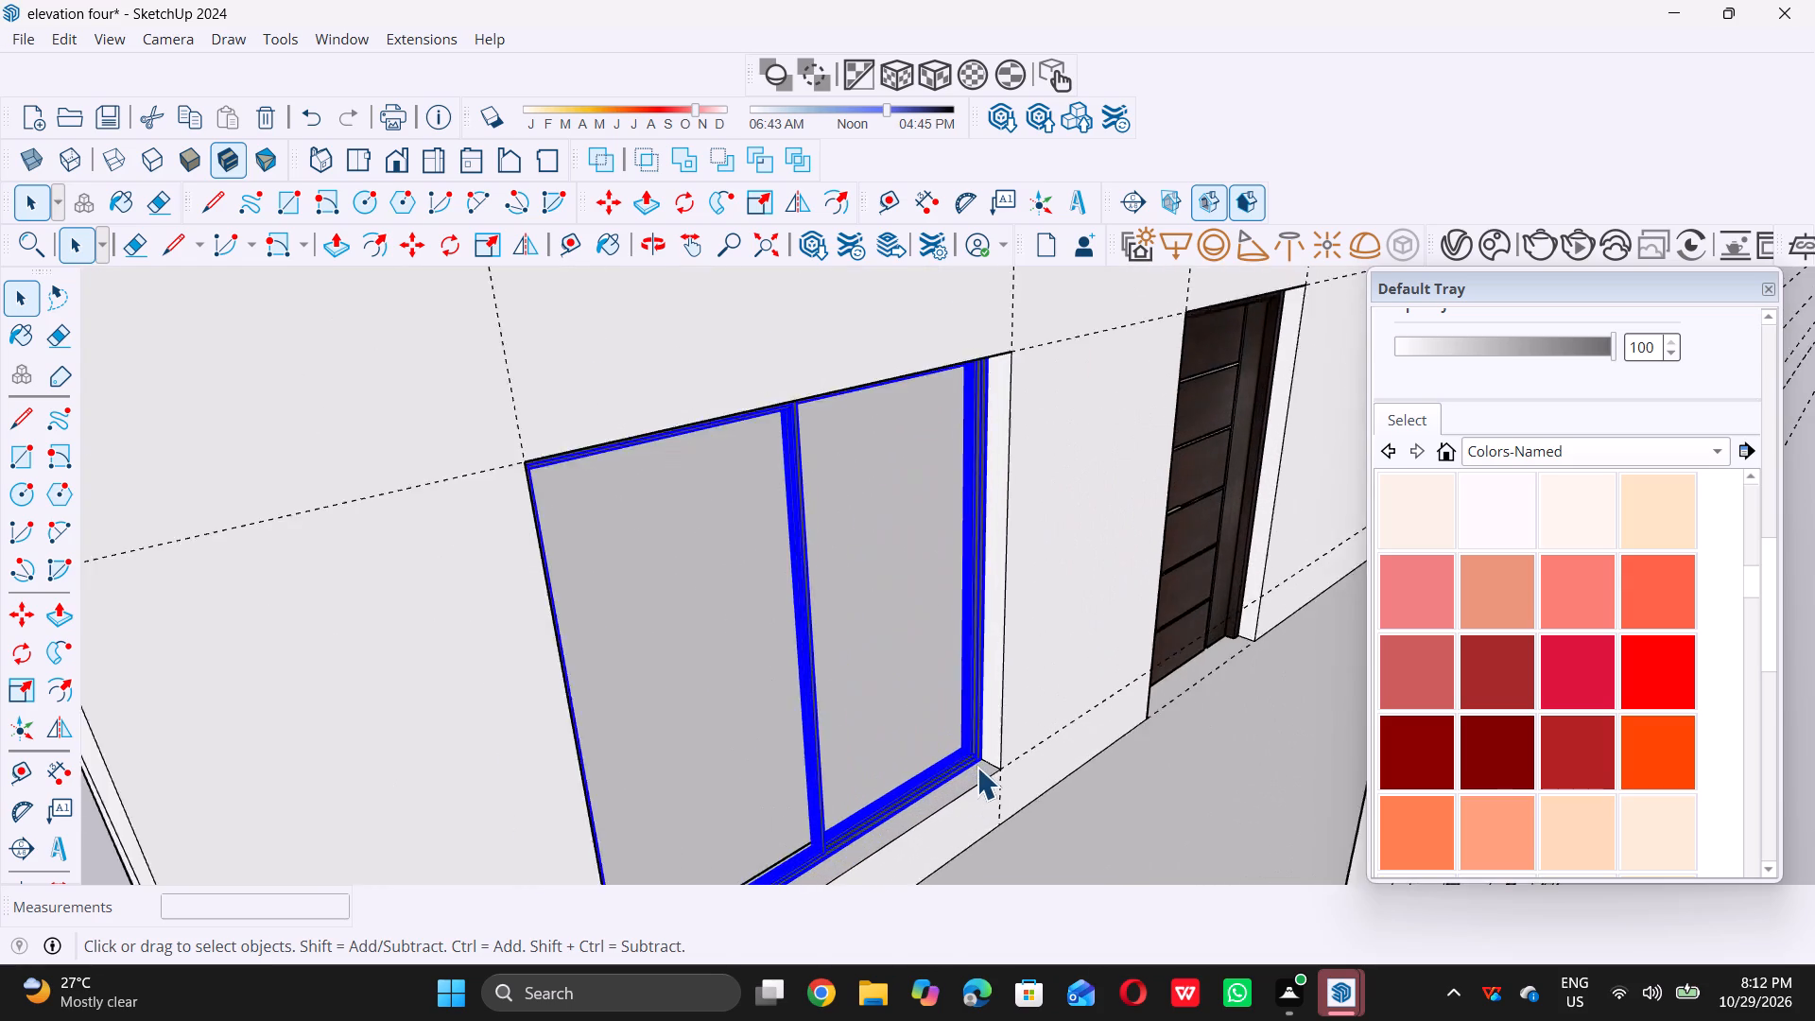
scroll(977, 767, "up", 1)
key("m")
scroll(977, 762, "up", 8)
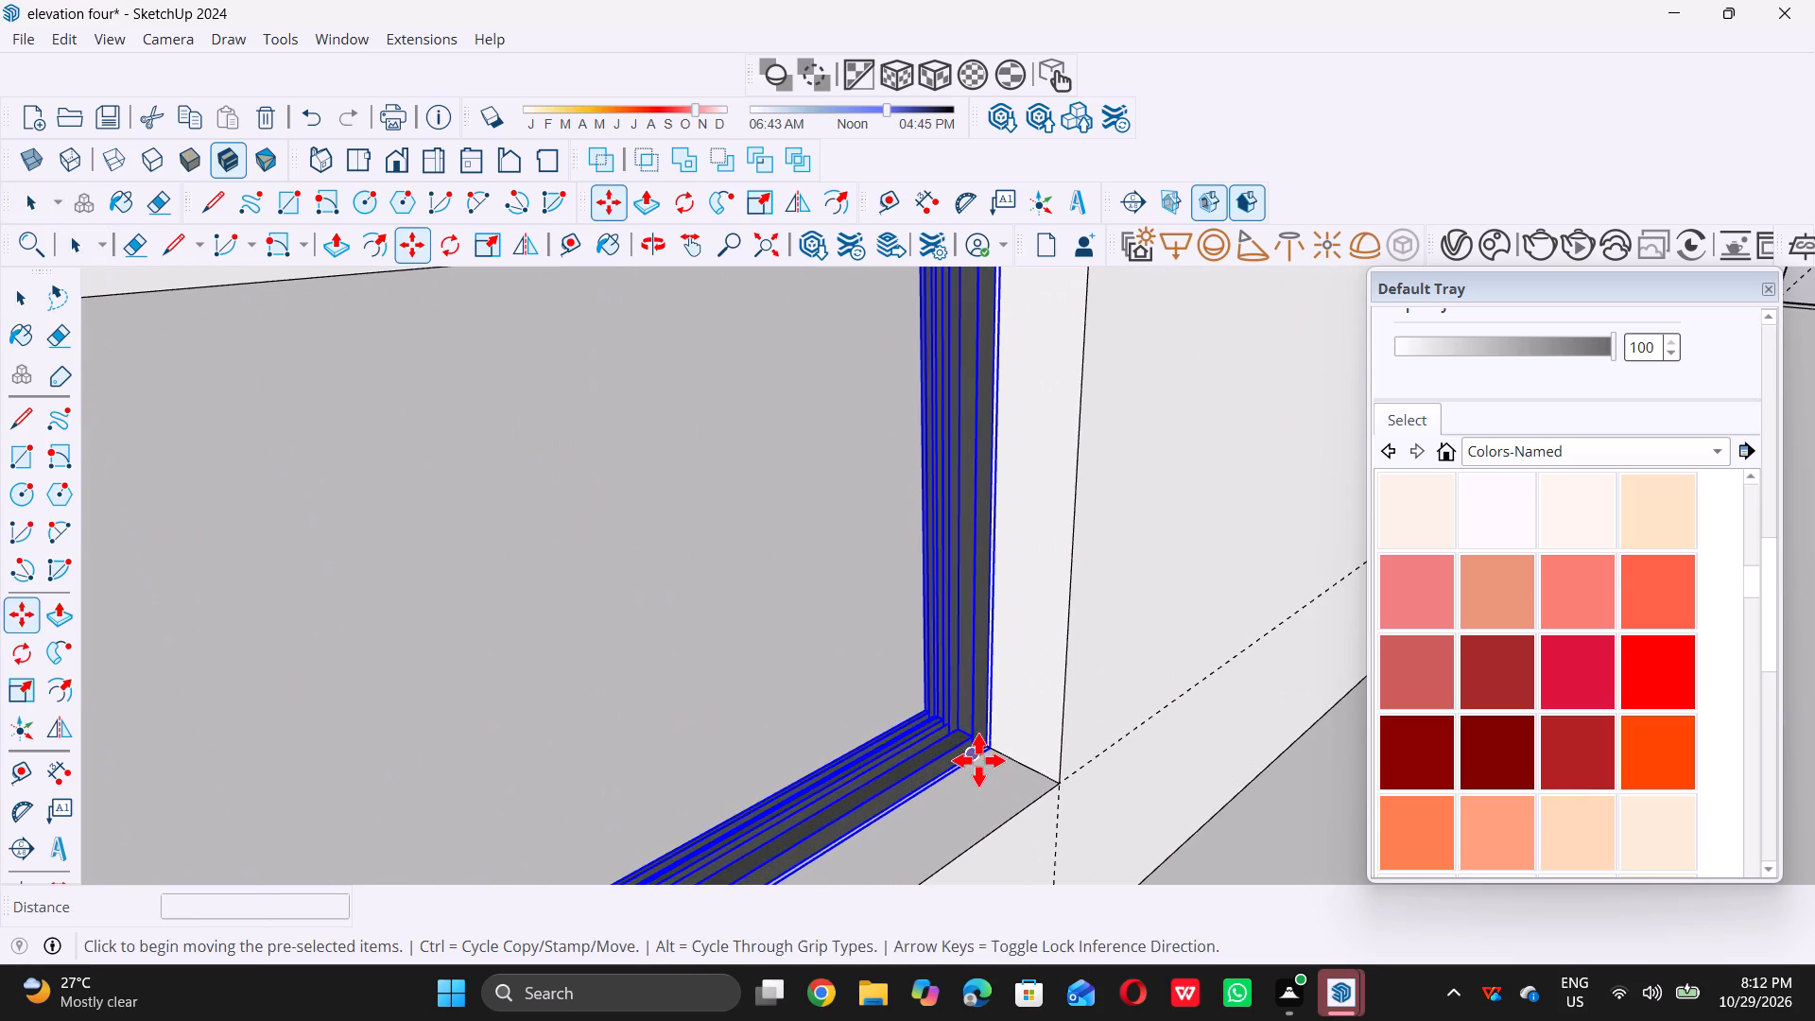
scroll(993, 746, "up", 4)
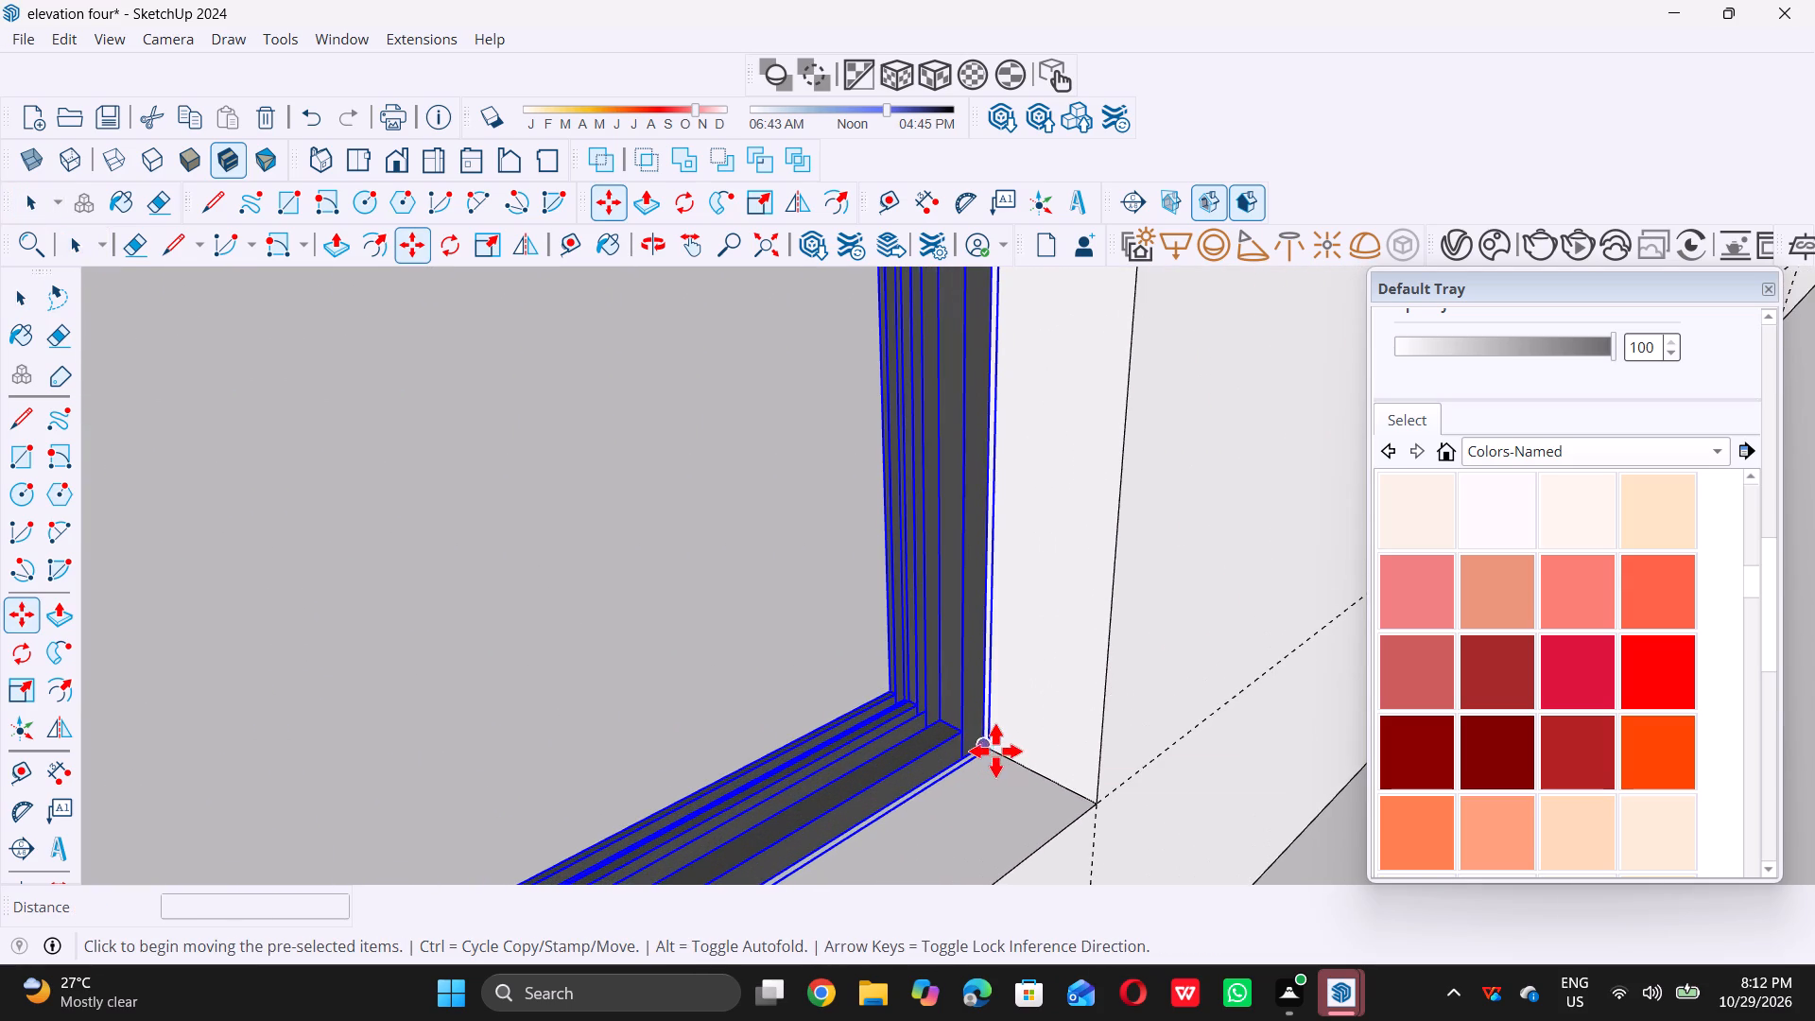
double_click(996, 751)
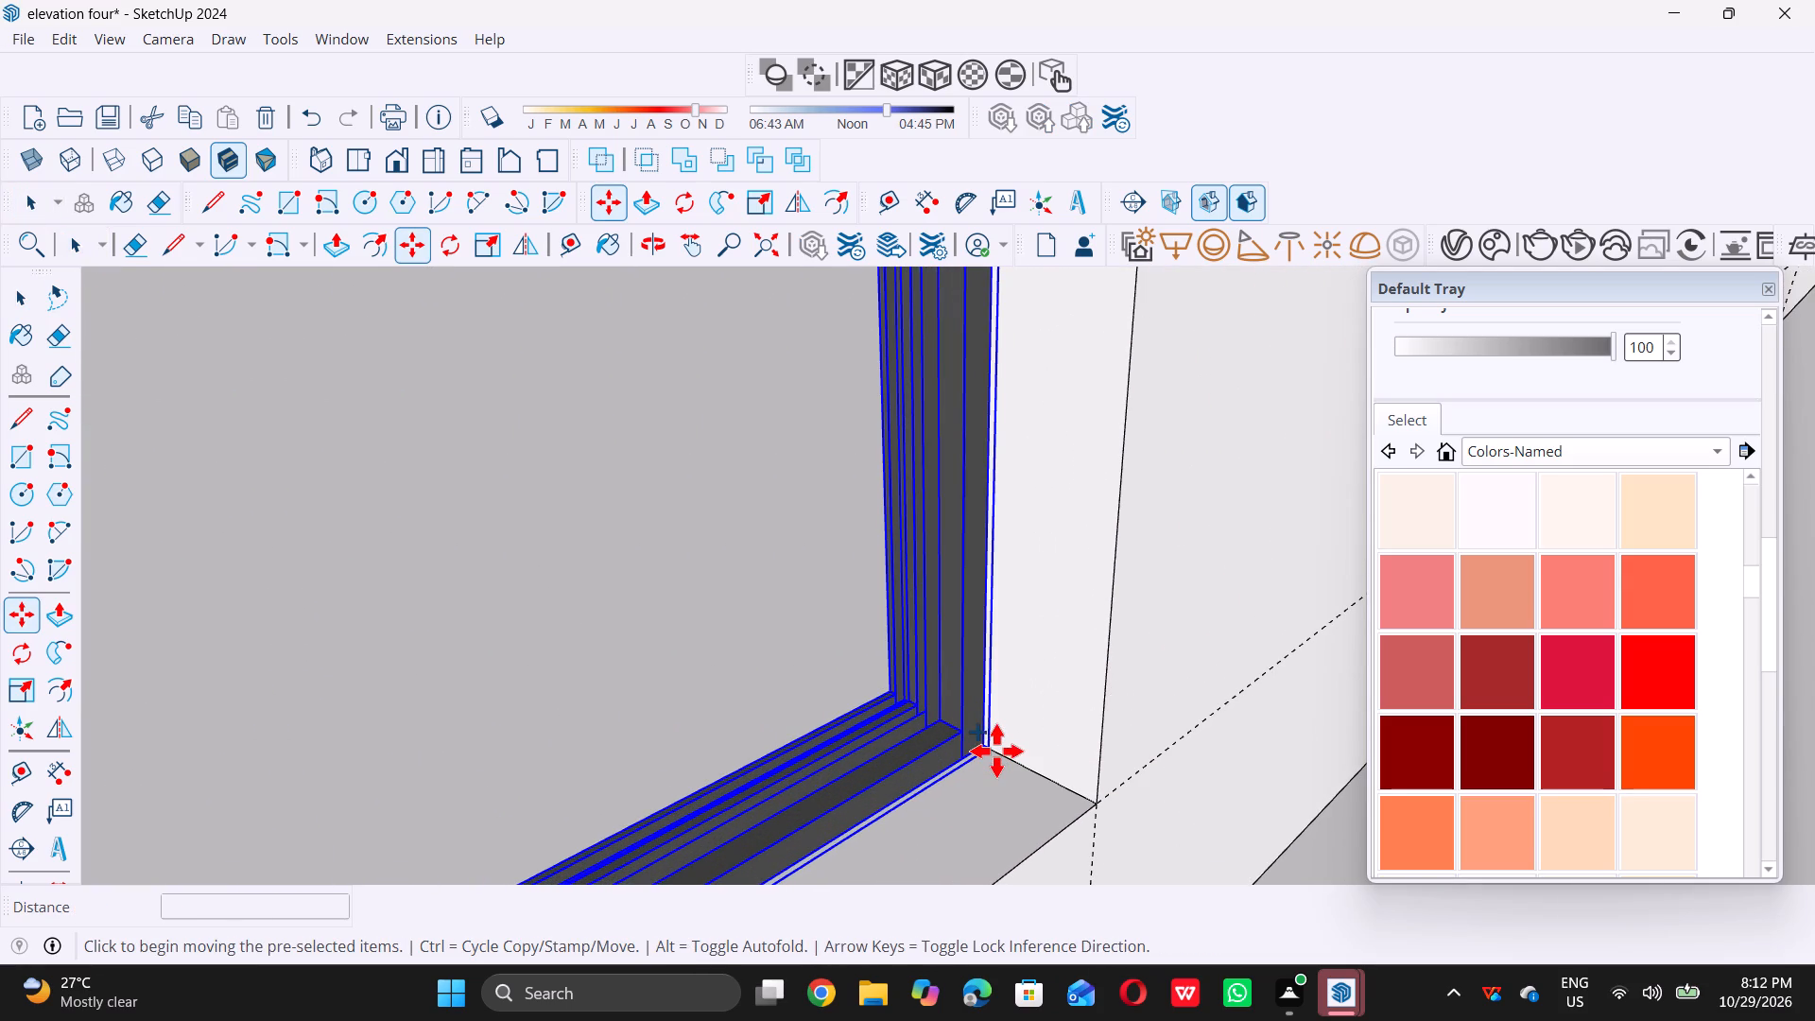
scroll(996, 751, "down", 20)
scroll(996, 751, "down", 12)
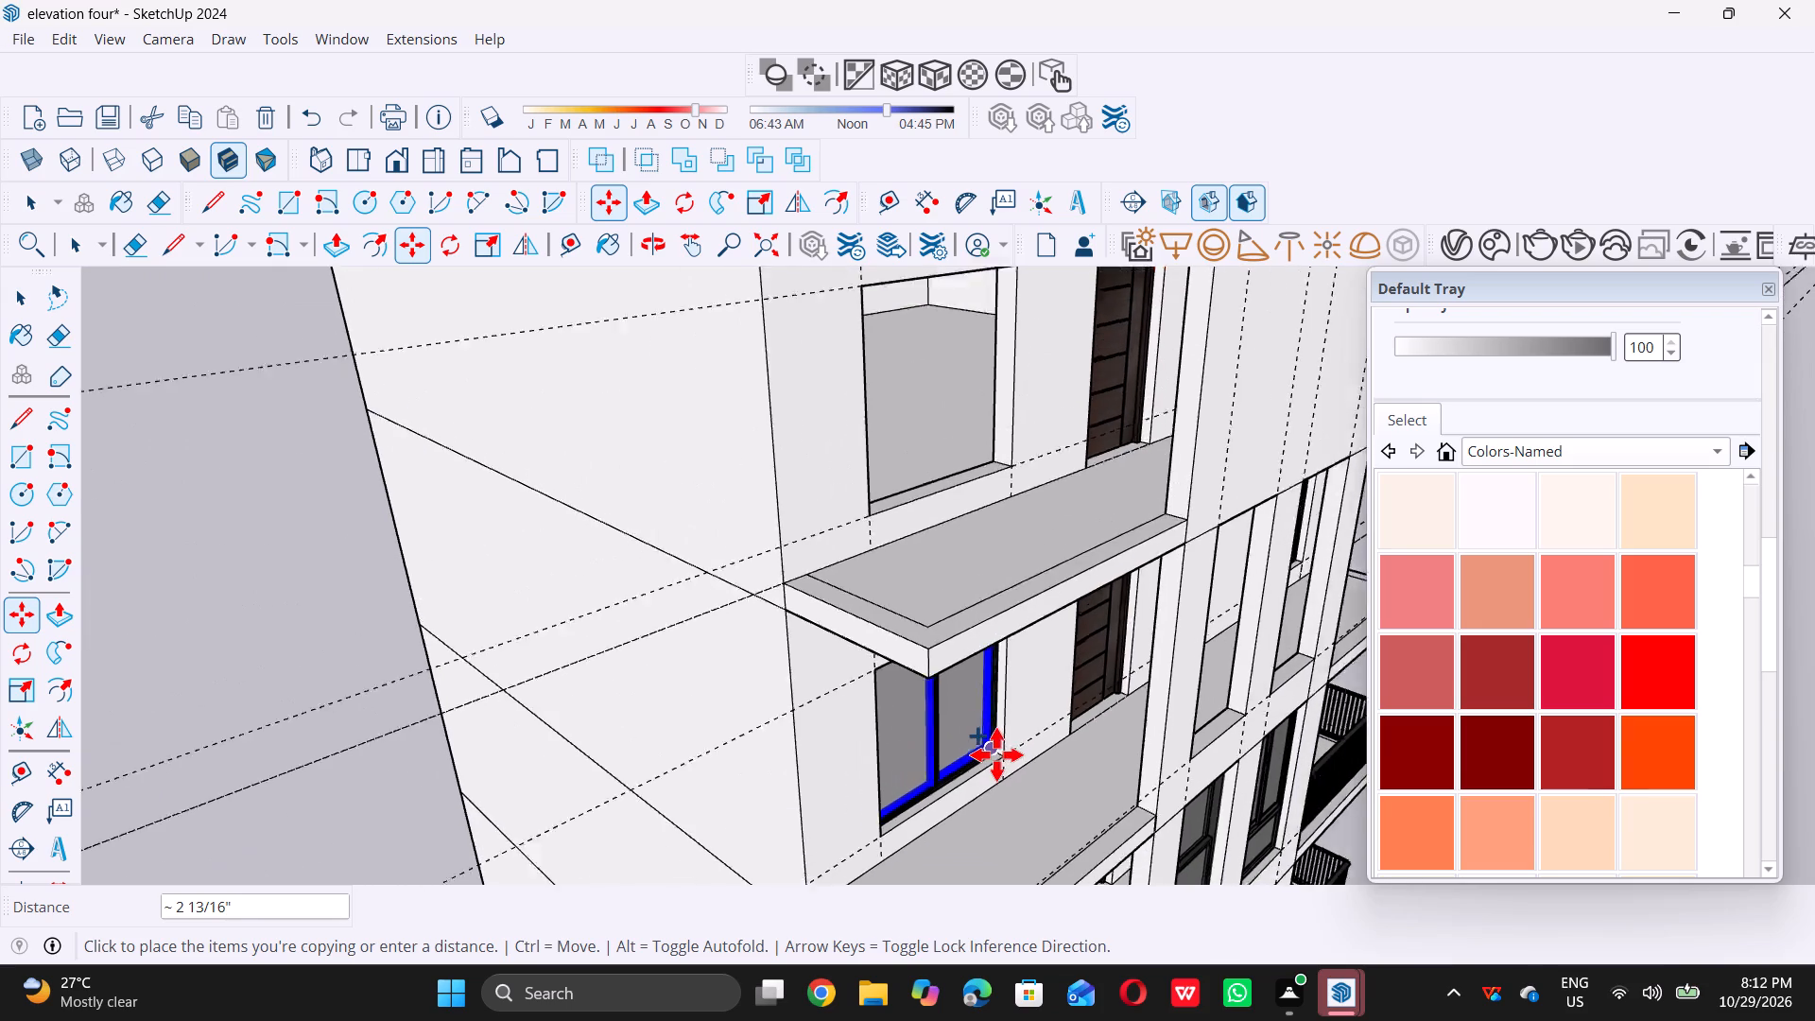
scroll(994, 496, "up", 9)
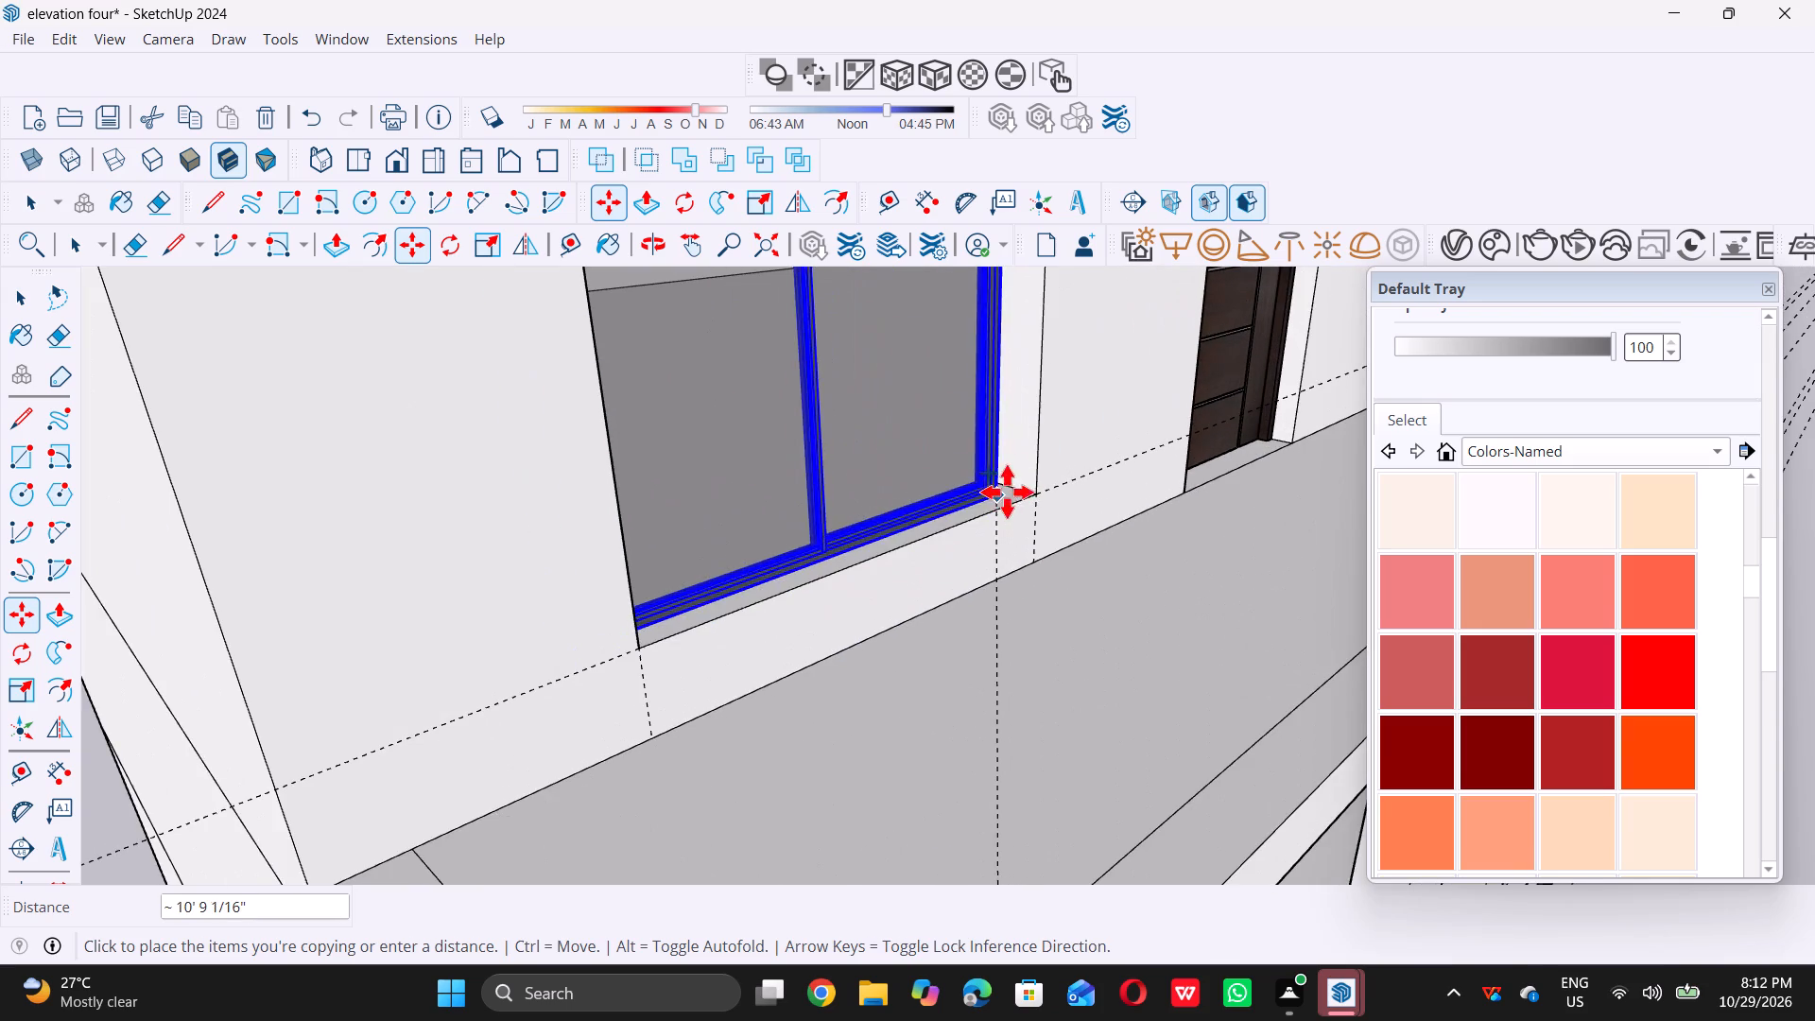
scroll(1011, 487, "up", 5)
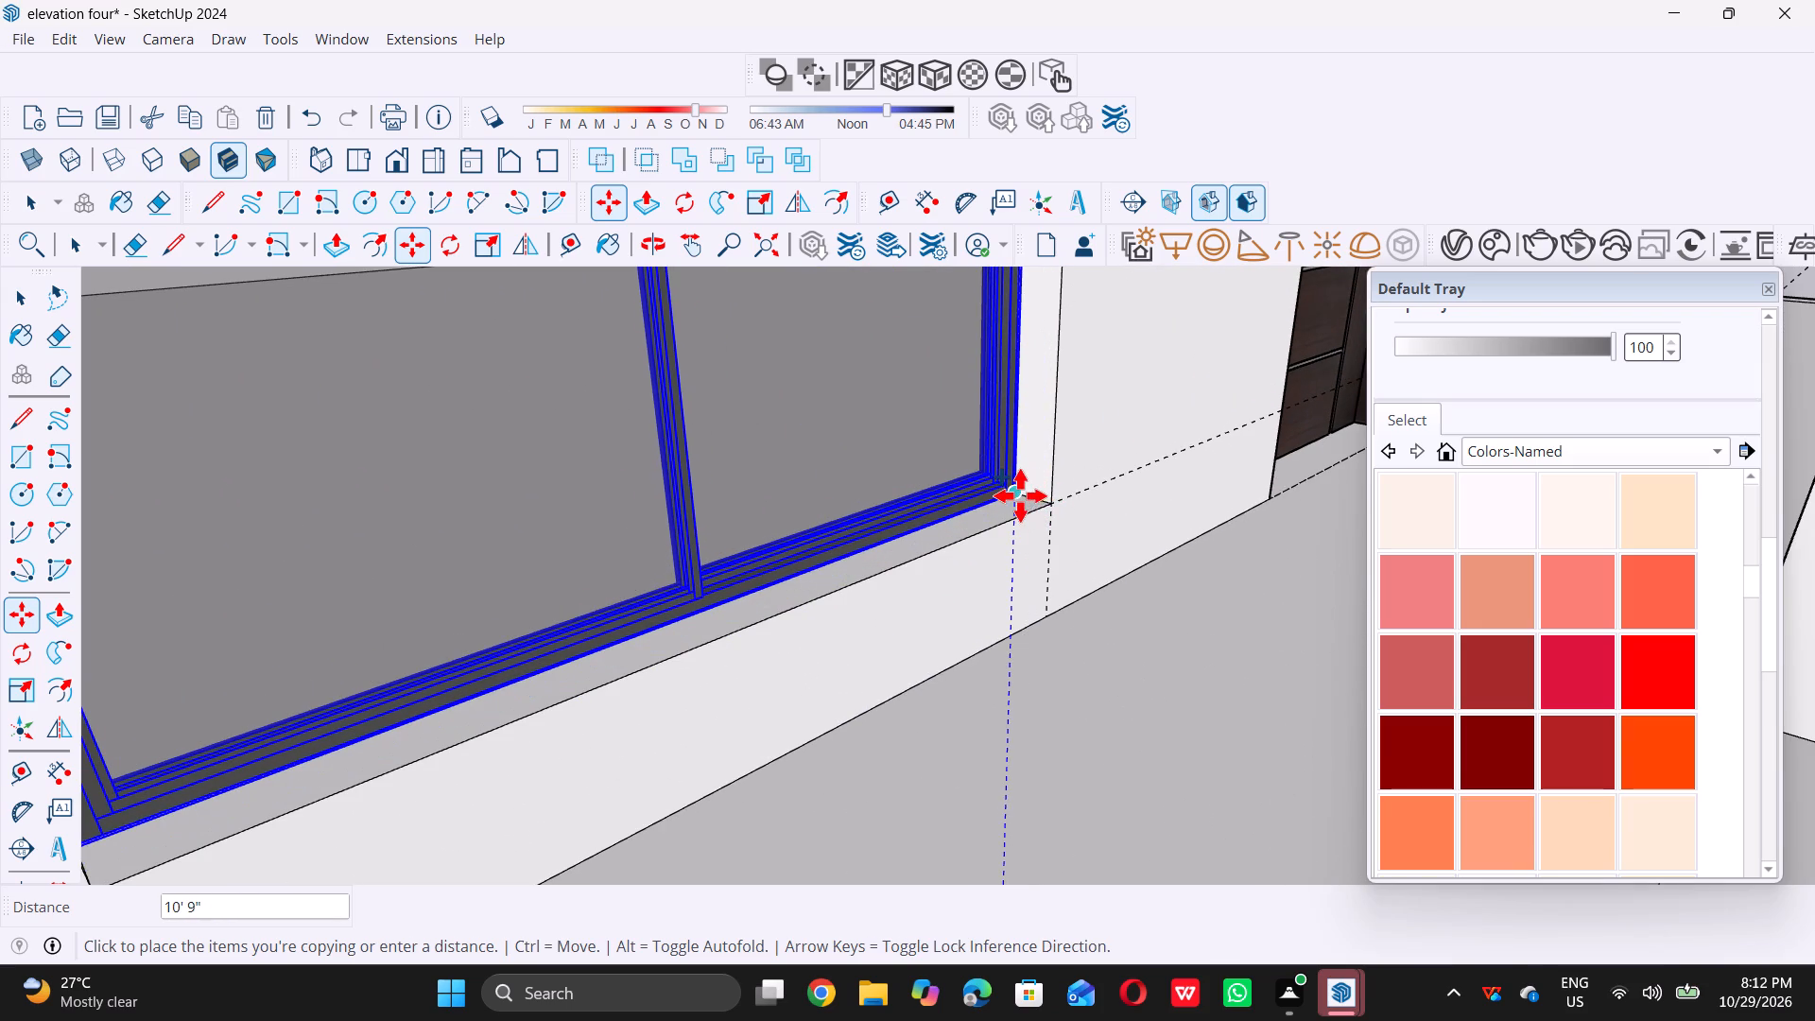
triple_click(1020, 495)
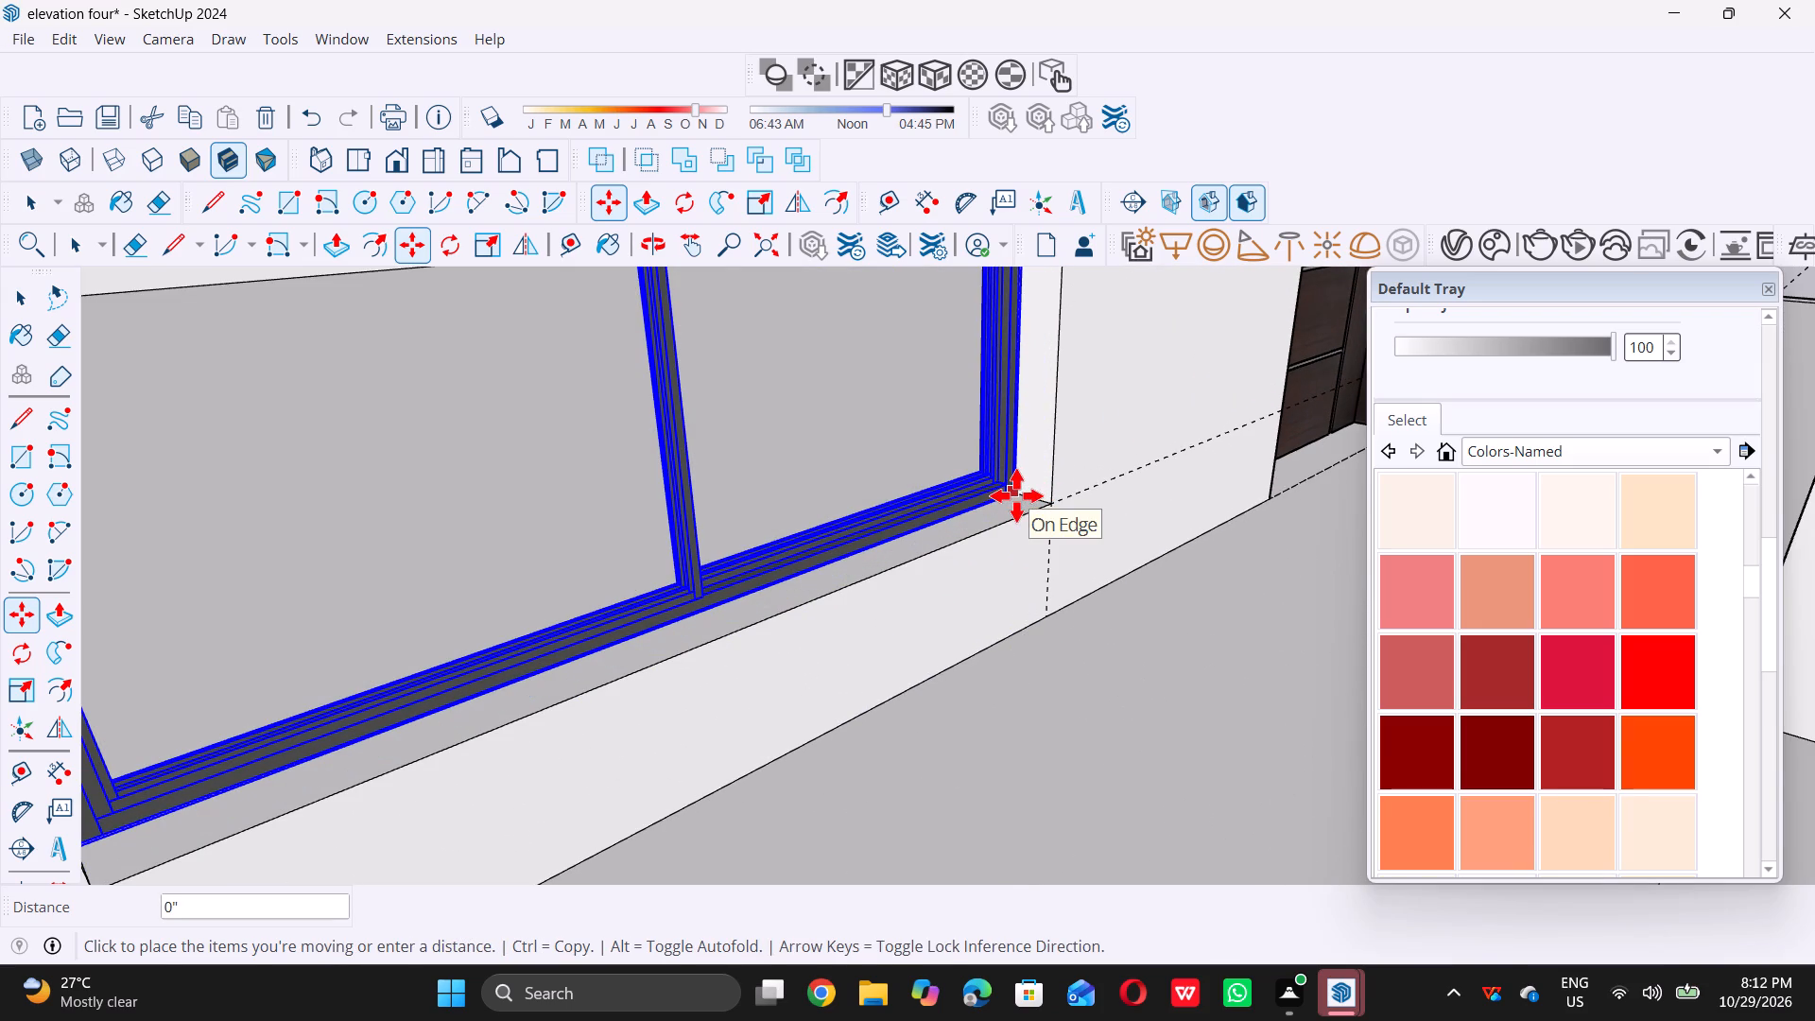
triple_click(1016, 493)
Copy the top storey's new window about 24' across the front to the lower corner of the far window opening.
left_click(1016, 493)
scroll(1016, 493, "down", 10)
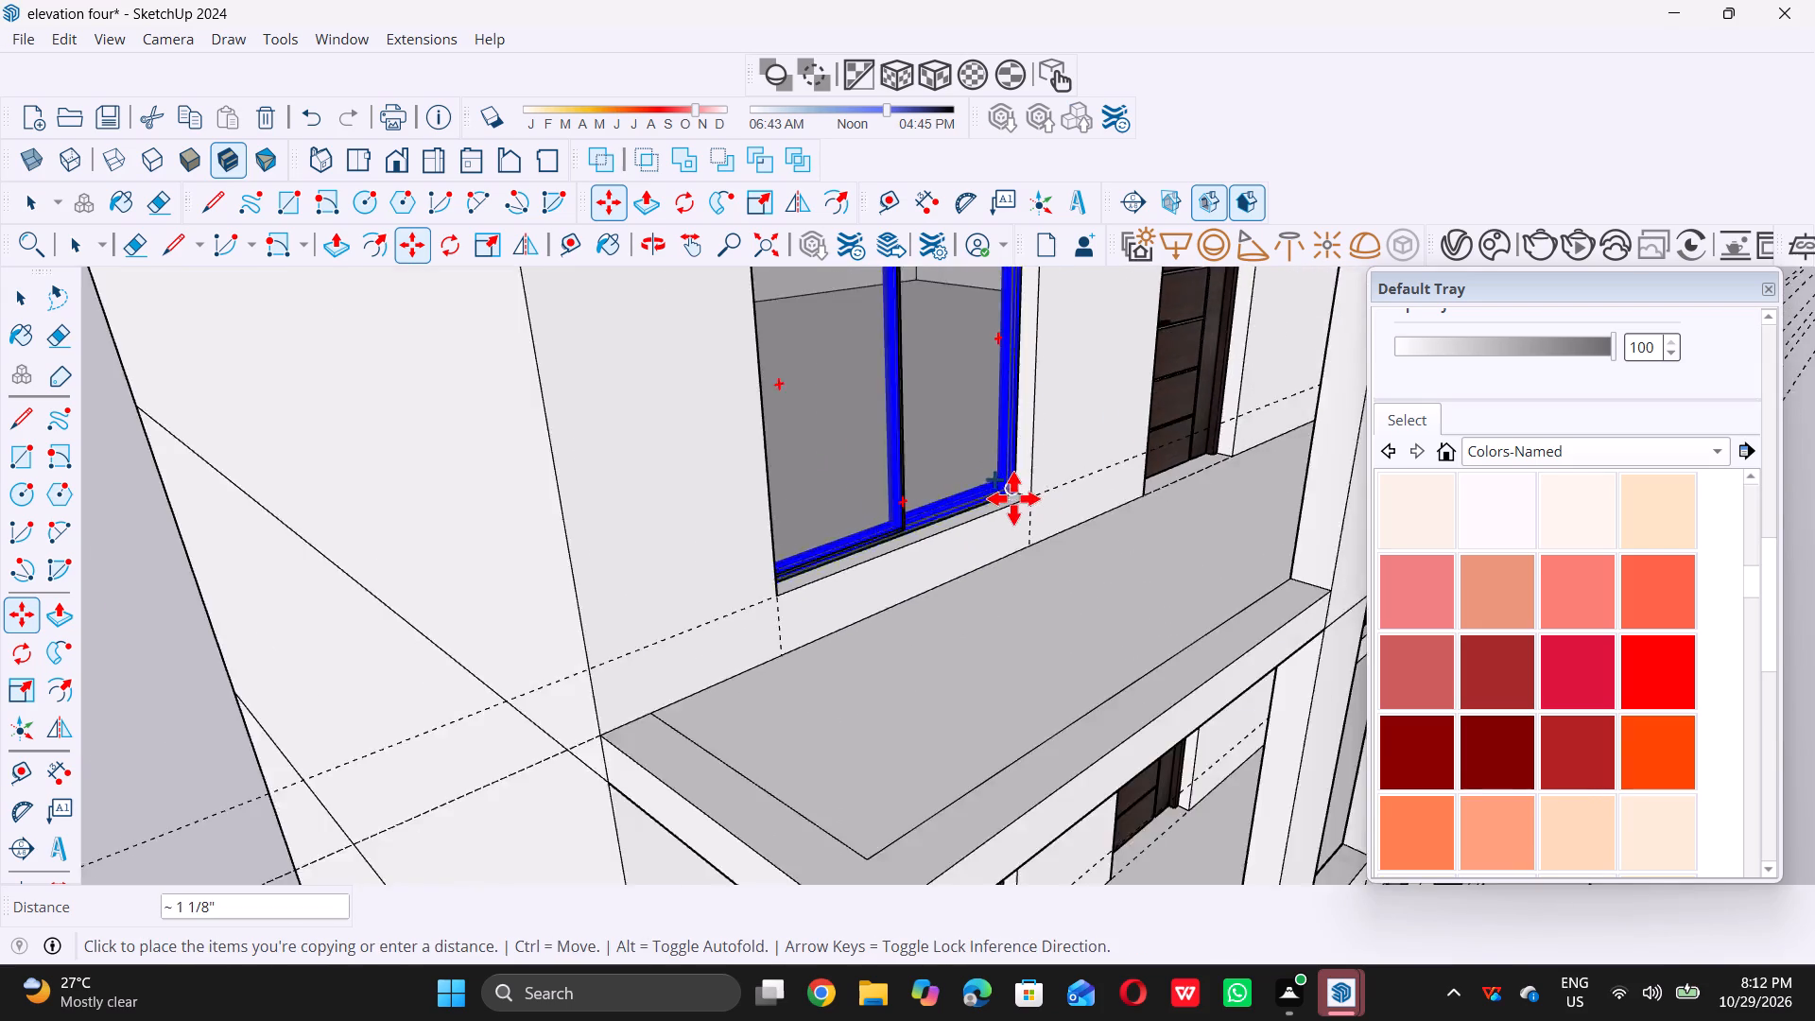
scroll(1013, 498, "down", 12)
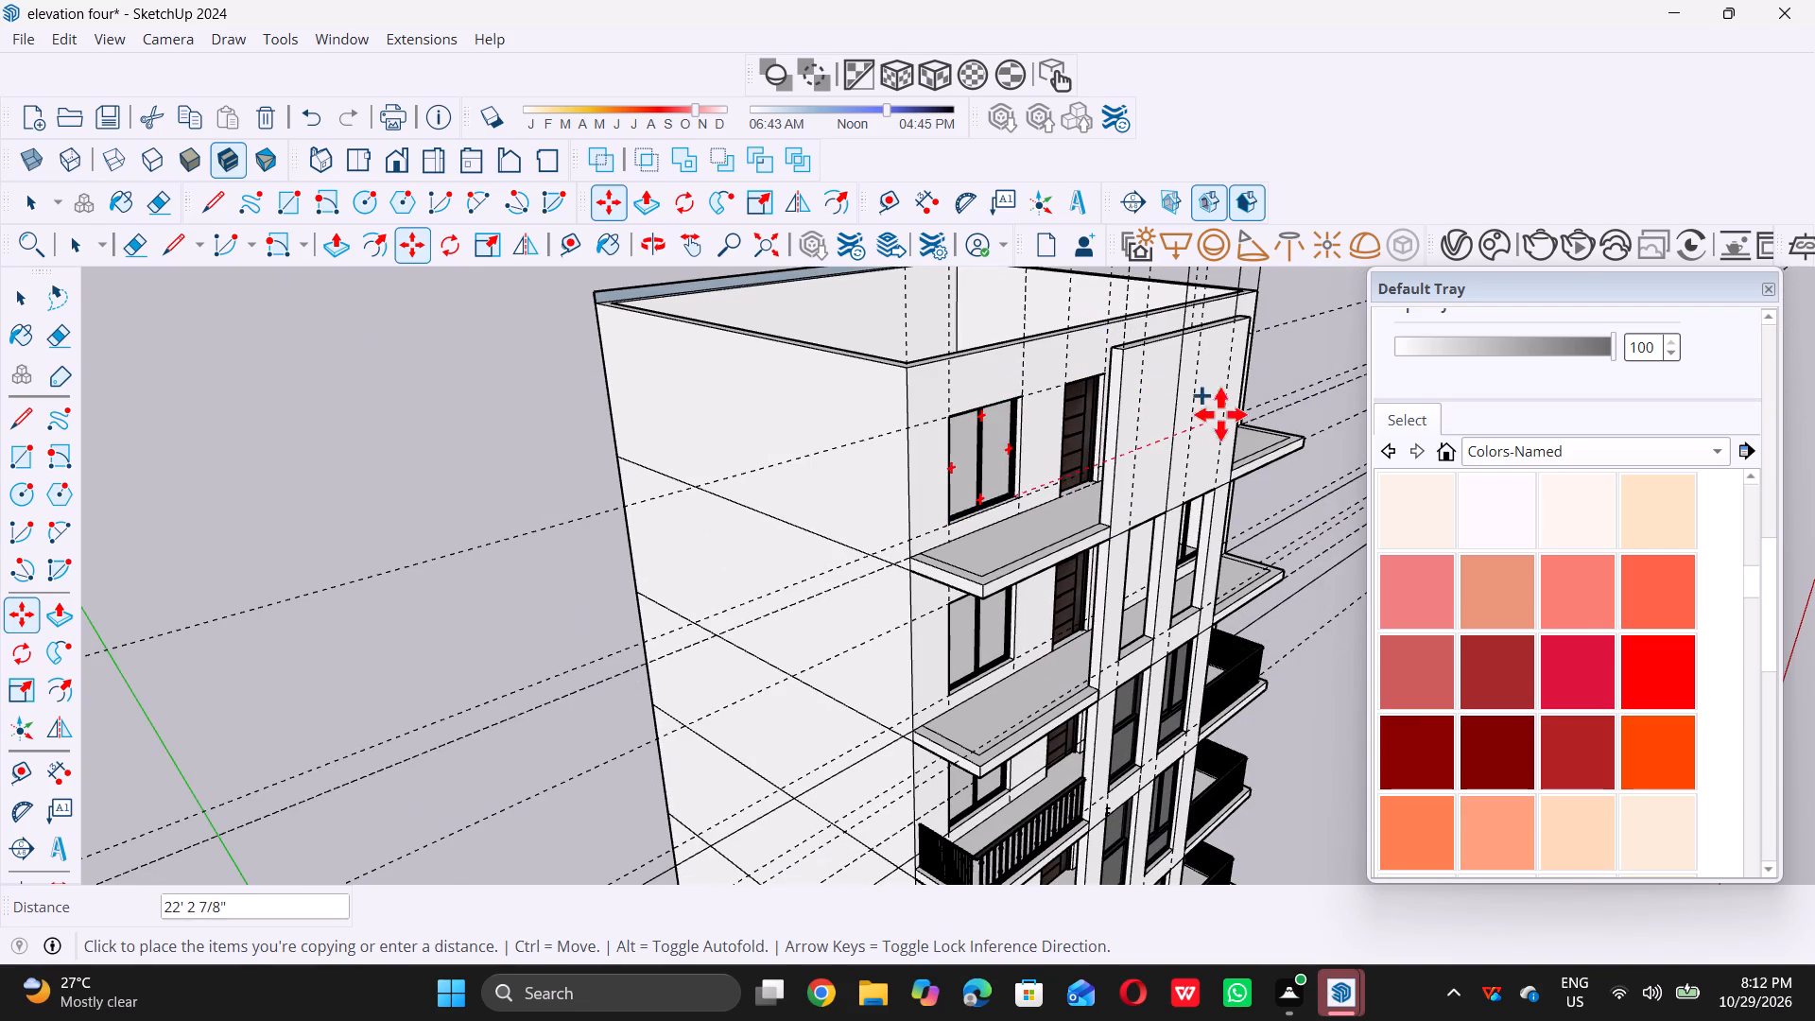
middle_click_drag(1247, 363, 942, 502)
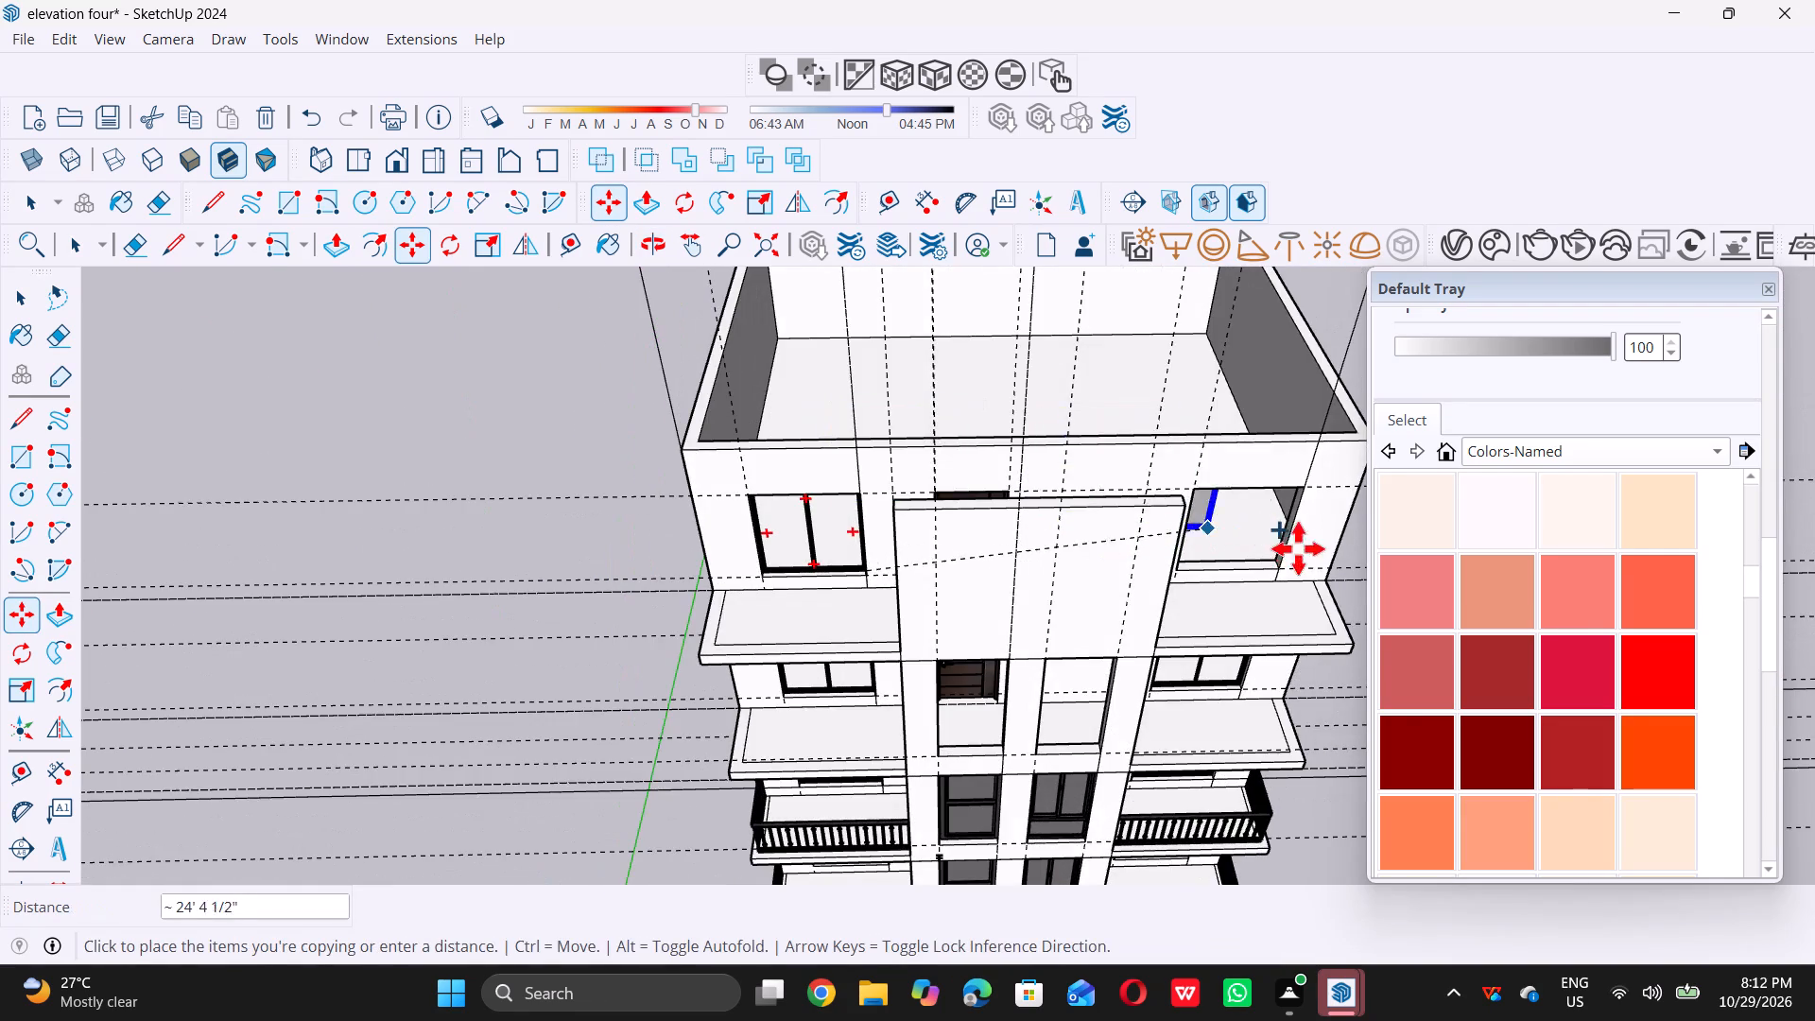
scroll(1298, 548, "up", 18)
scroll(1261, 575, "up", 5)
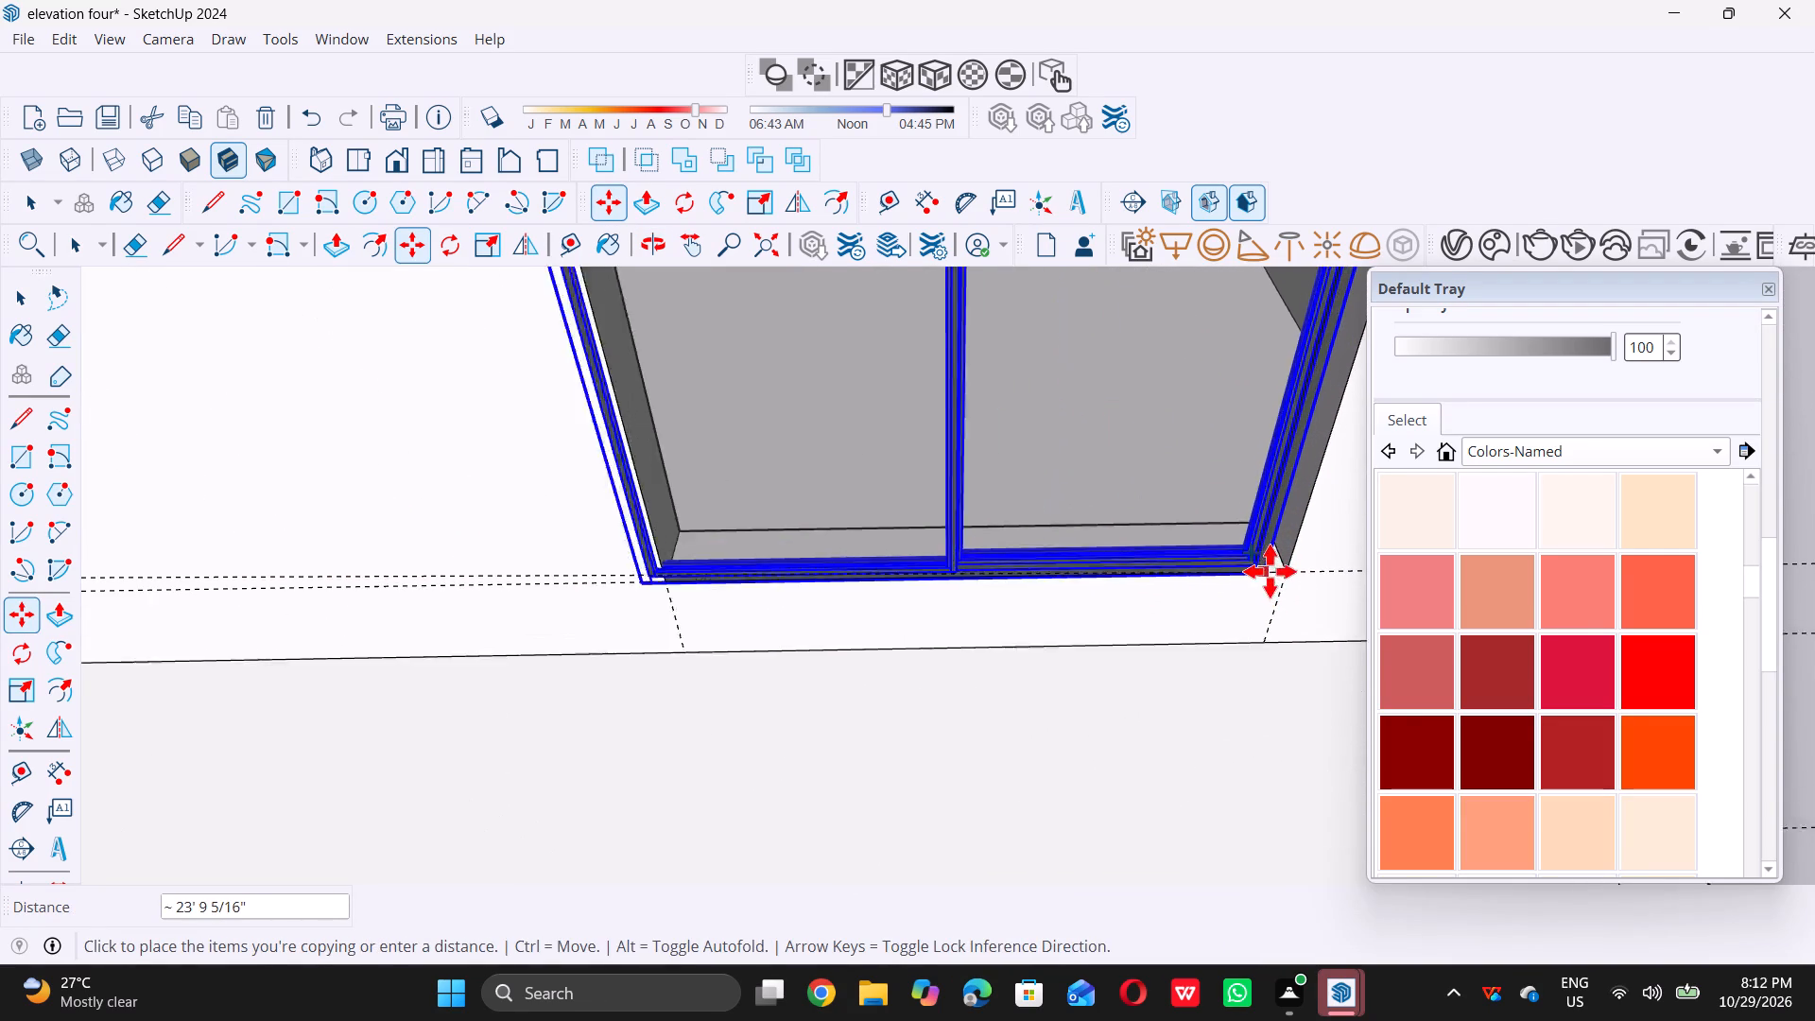
scroll(1270, 571, "up", 4)
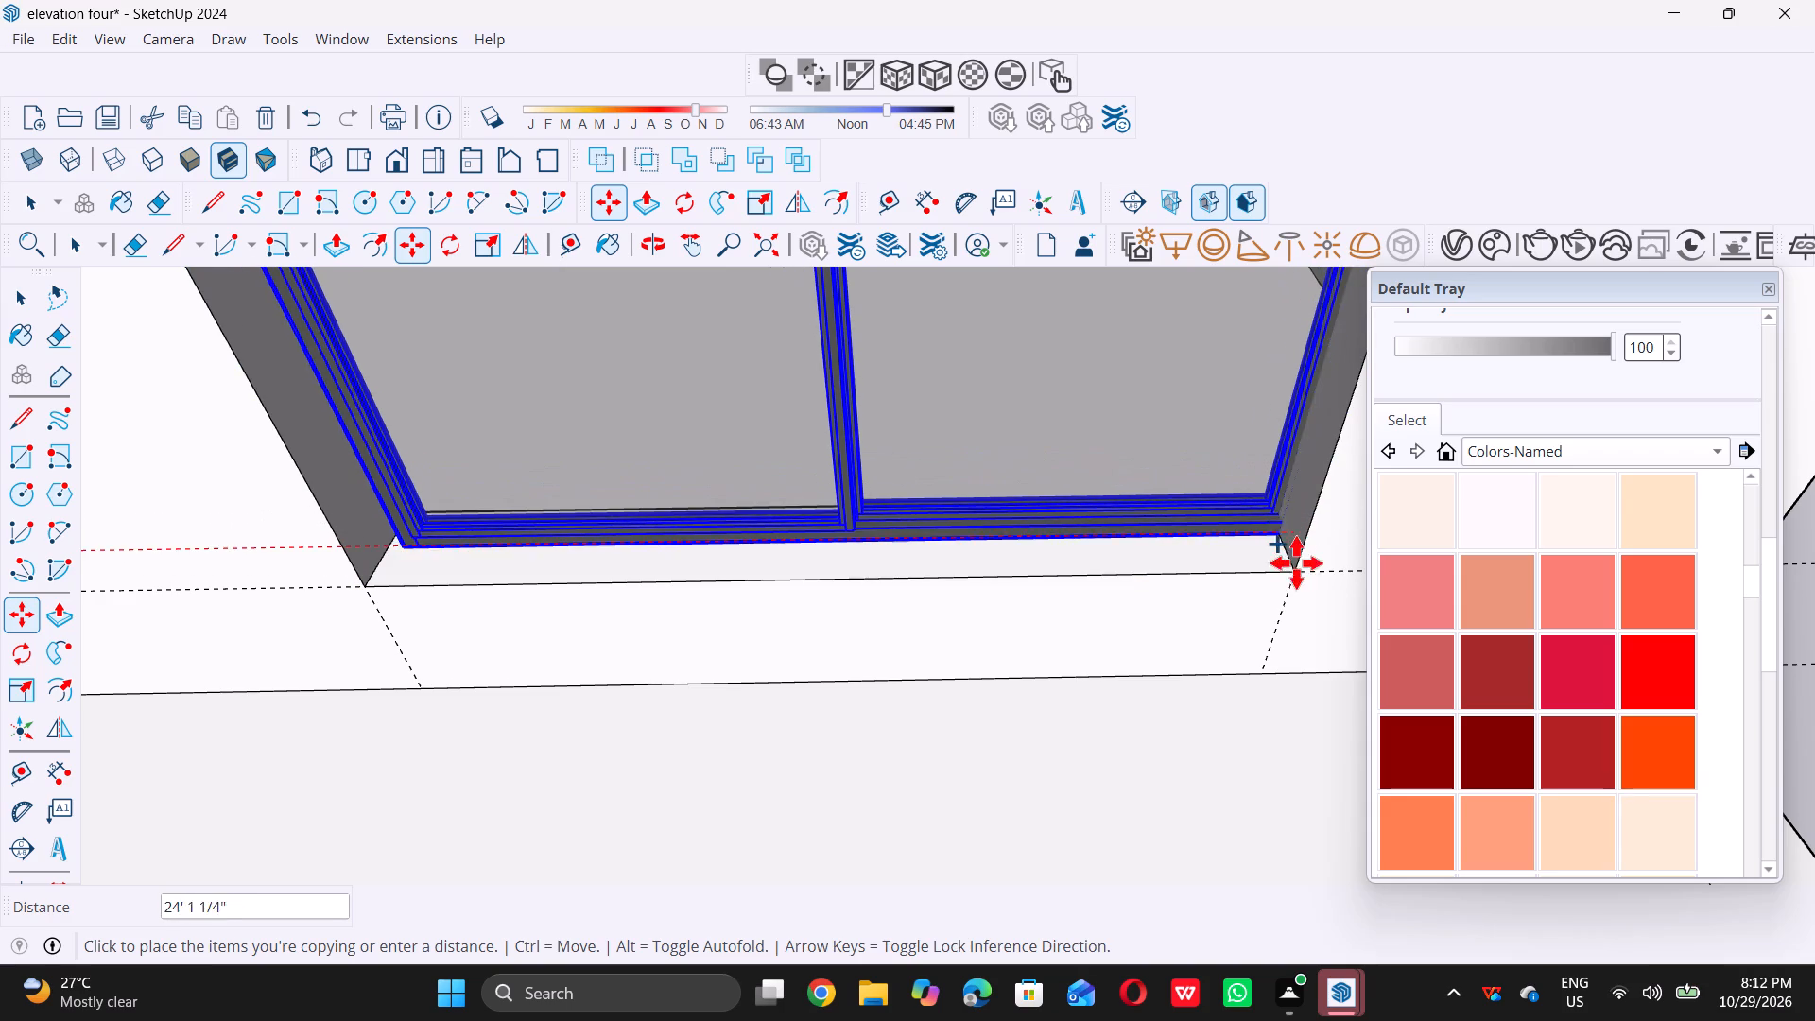
middle_click_drag(1292, 563, 1268, 427)
scroll(1300, 503, "up", 3)
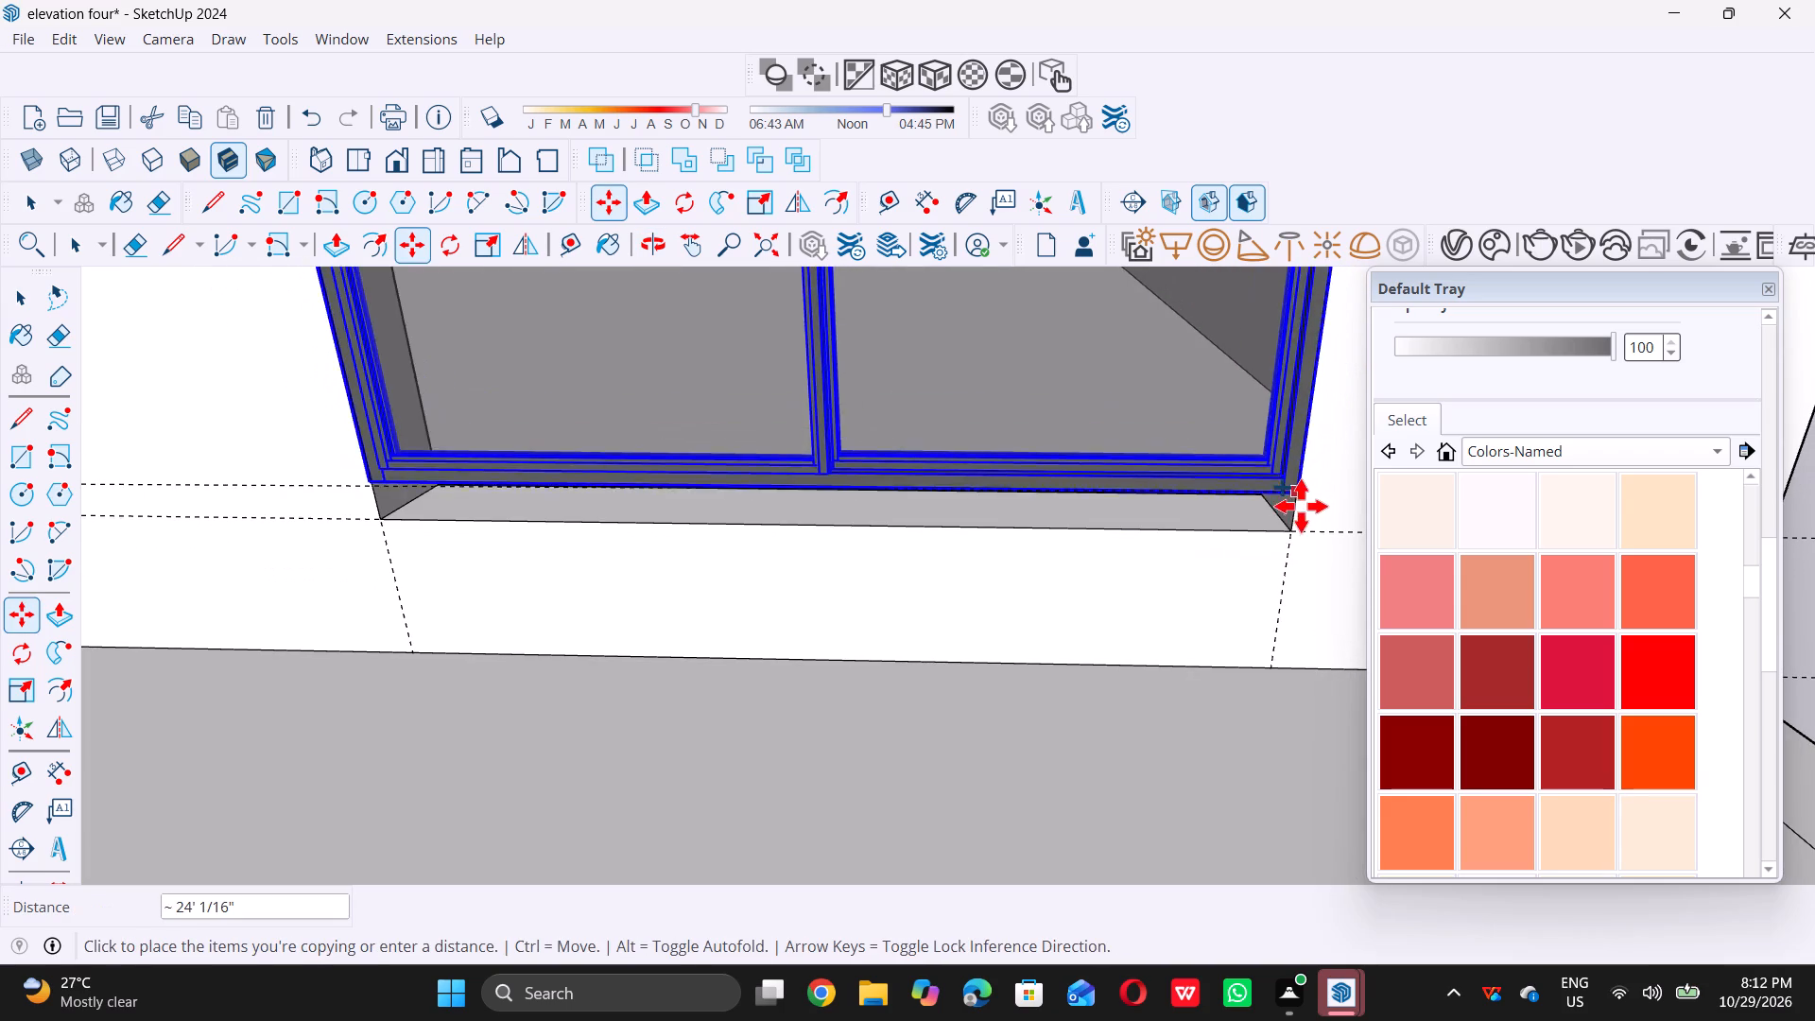
scroll(1301, 506, "up", 9)
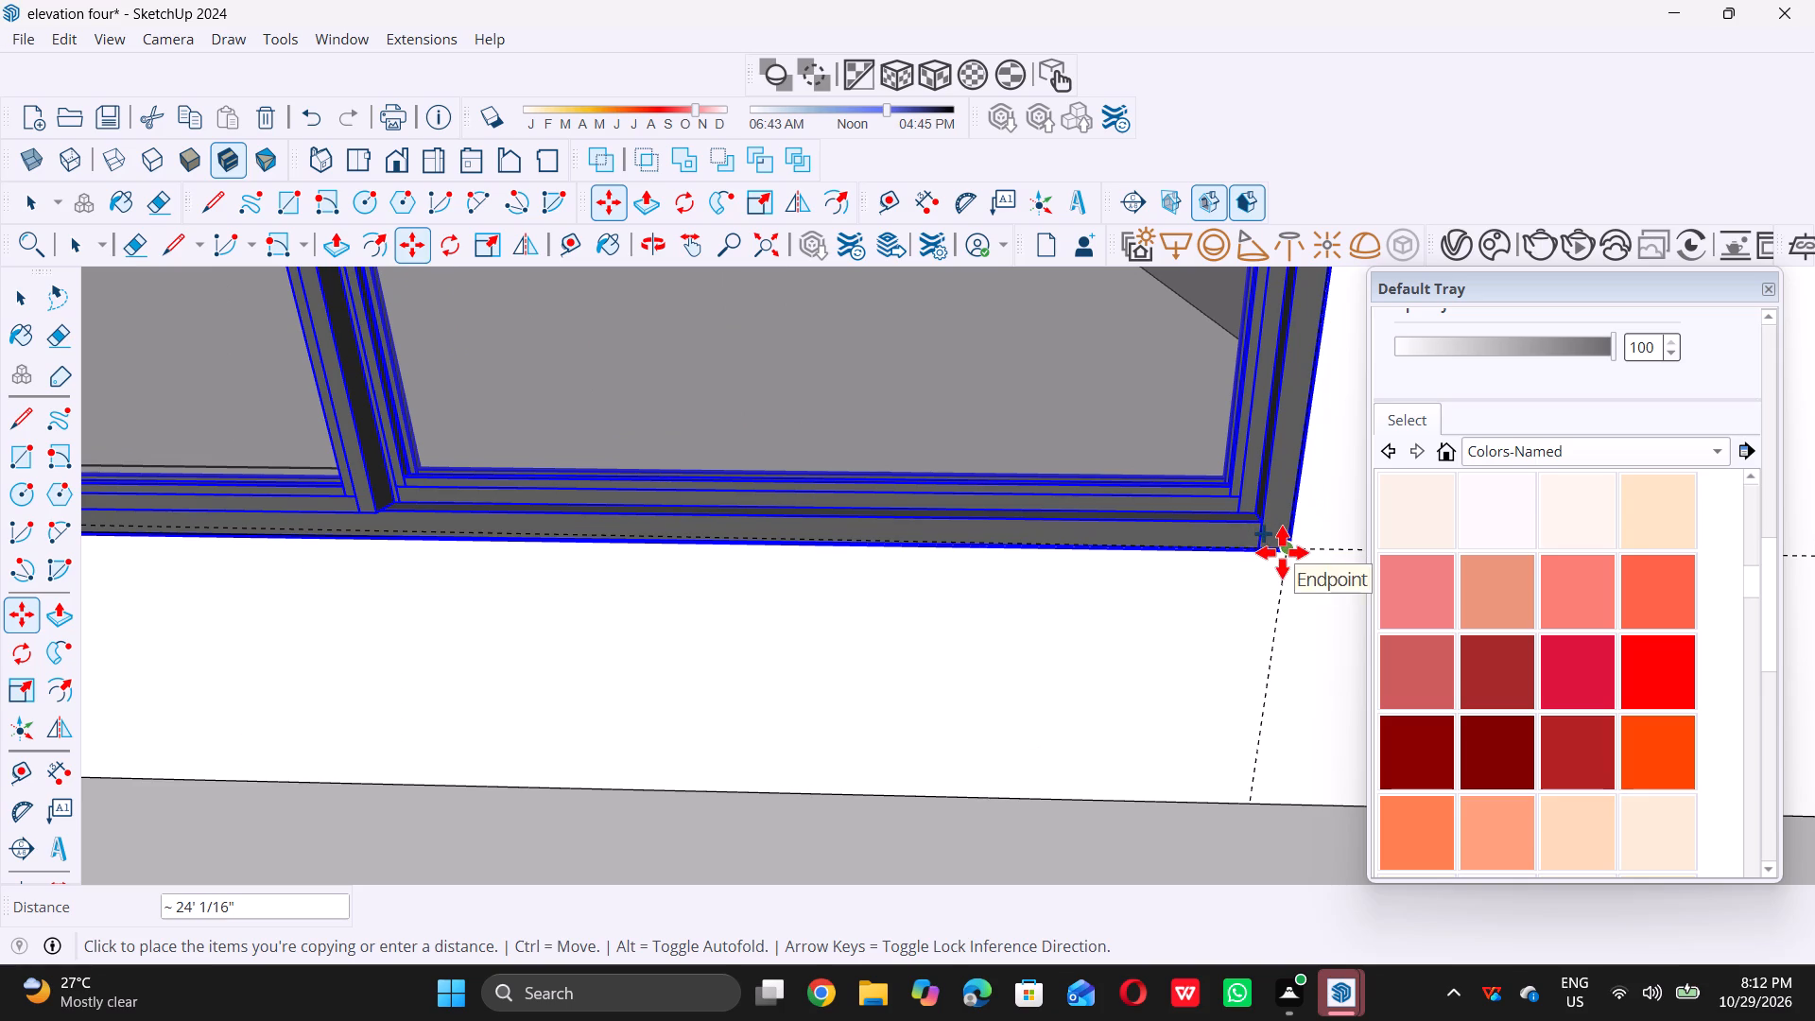
double_click(1282, 552)
Move the far window copy 4 1/2" back into the depth of its wall opening and clear the selection.
scroll(944, 676, "down", 11)
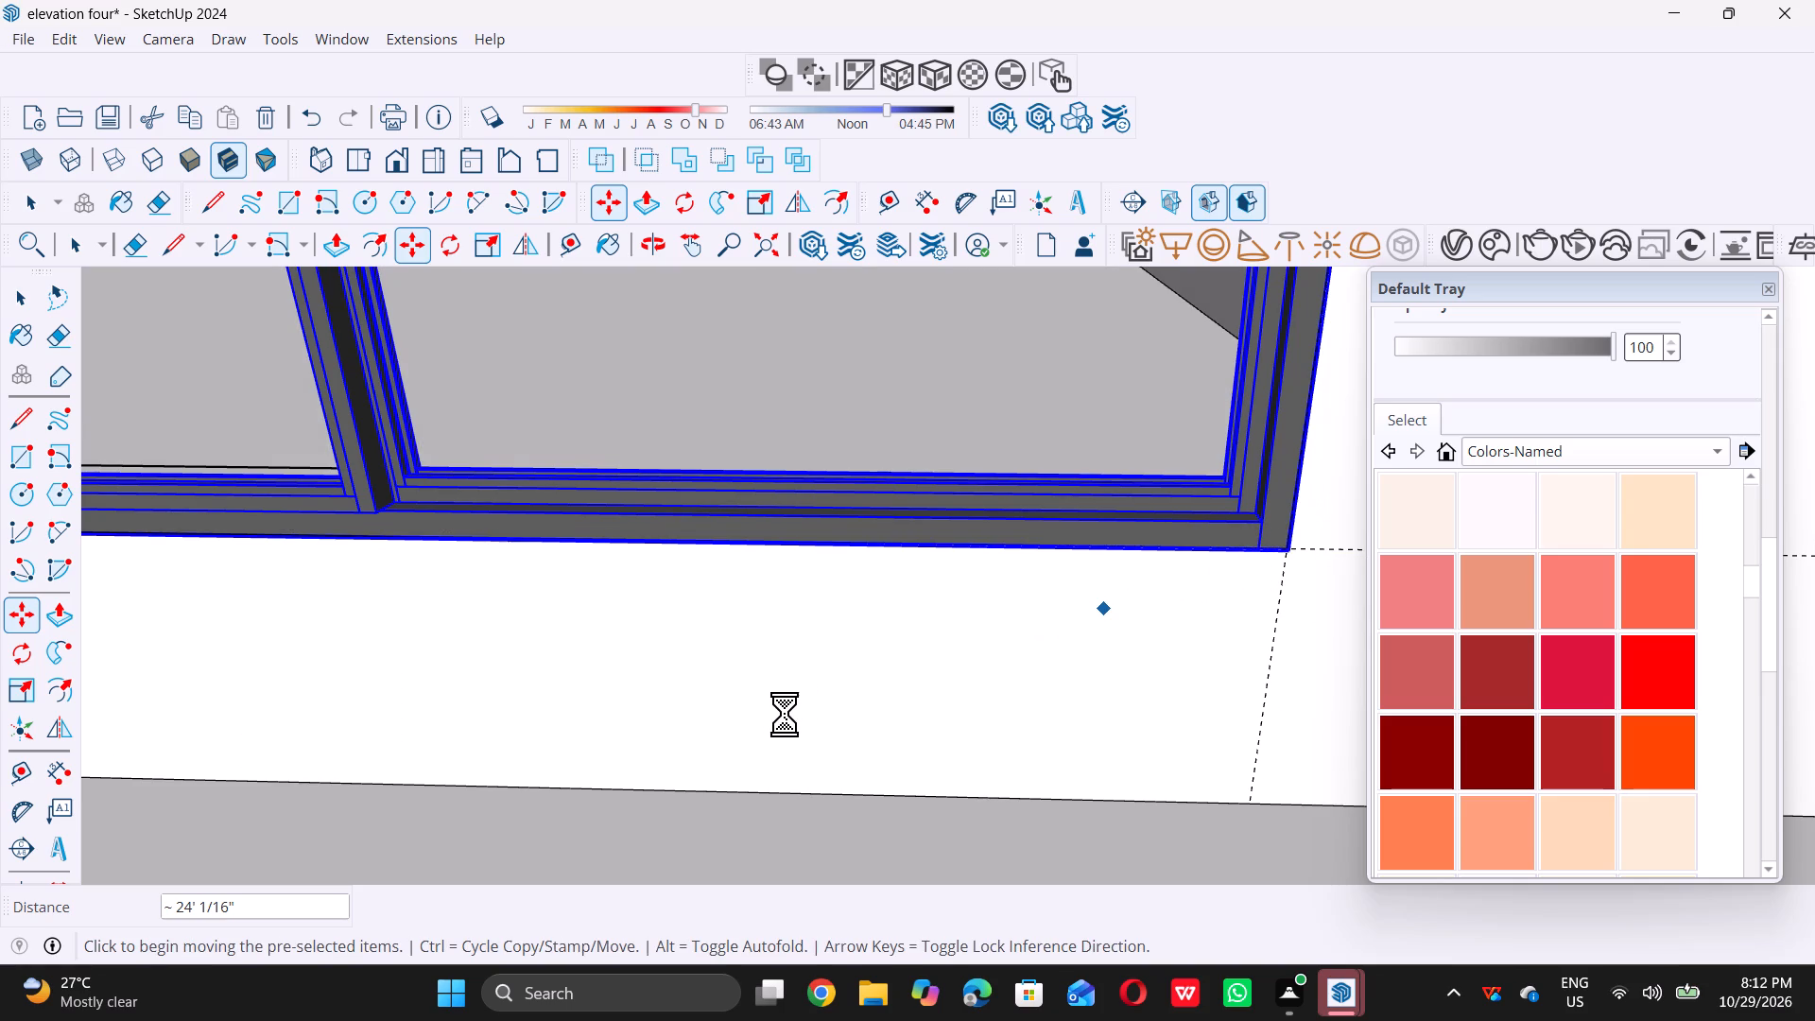
scroll(791, 722, "down", 20)
scroll(791, 722, "down", 2)
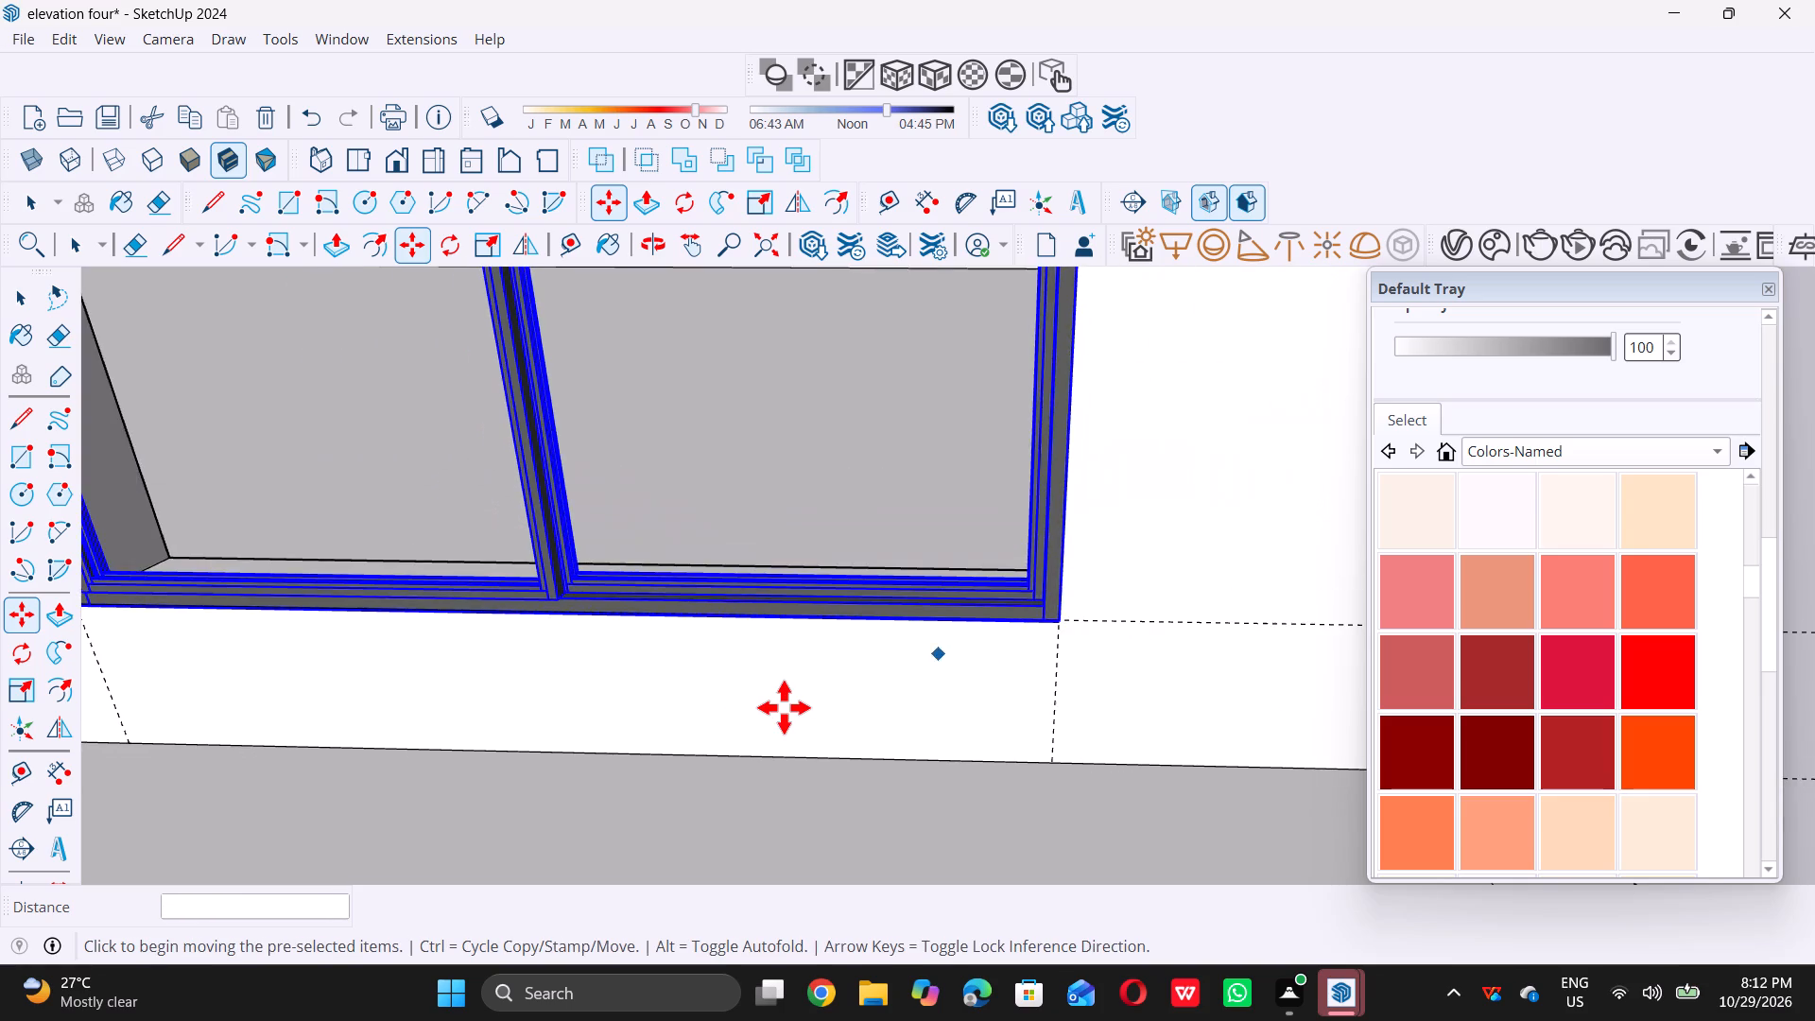
scroll(785, 706, "down", 5)
middle_click_drag(783, 719, 977, 662)
scroll(988, 650, "up", 6)
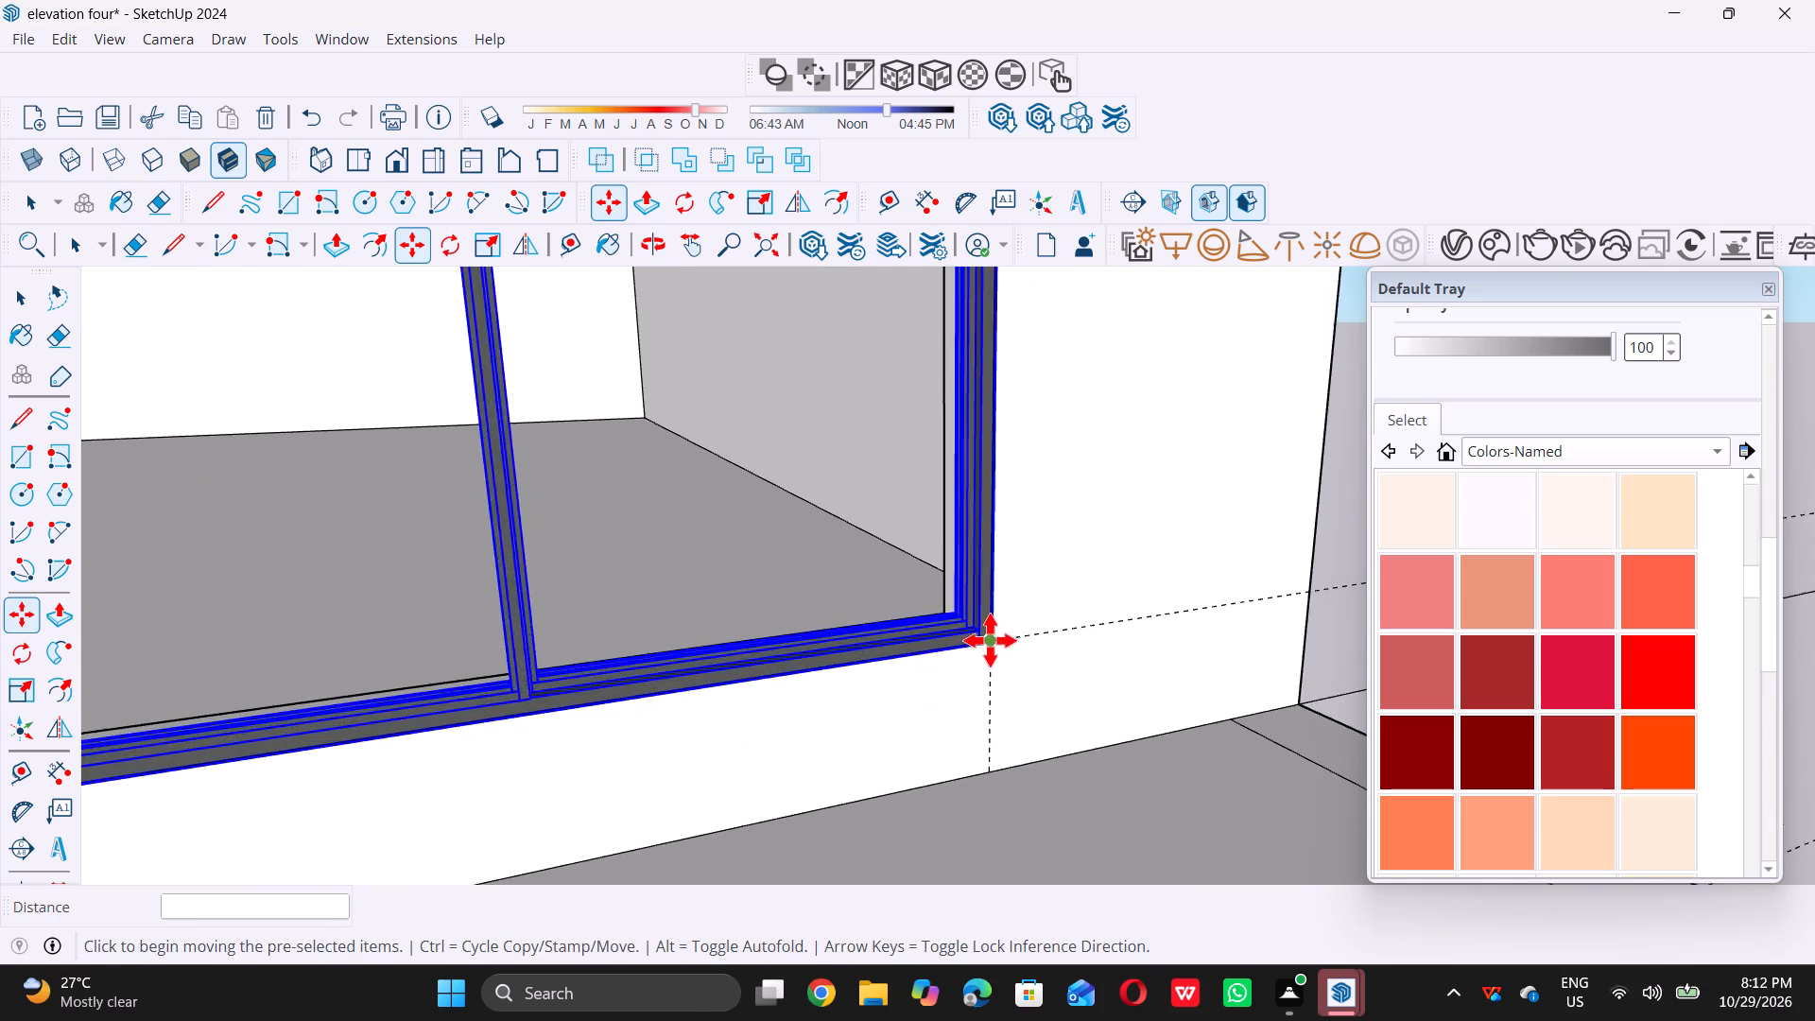
scroll(990, 640, "up", 7)
double_click(991, 638)
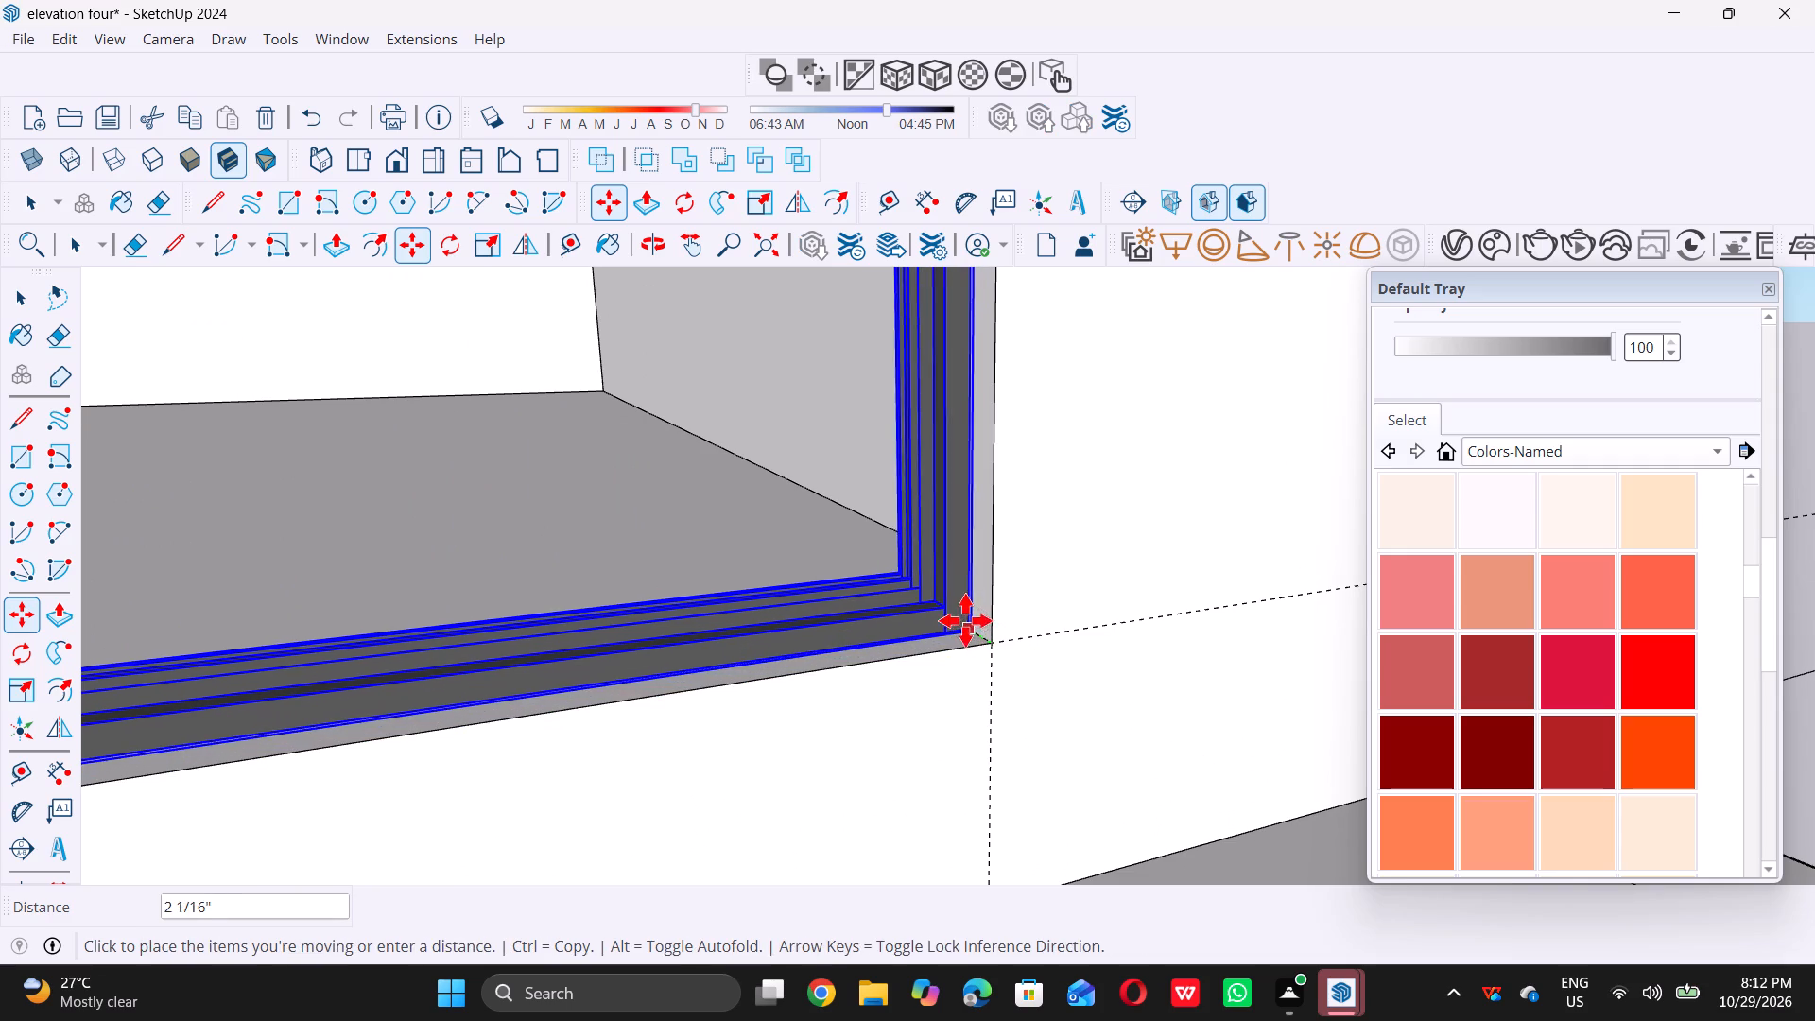
double_click(948, 608)
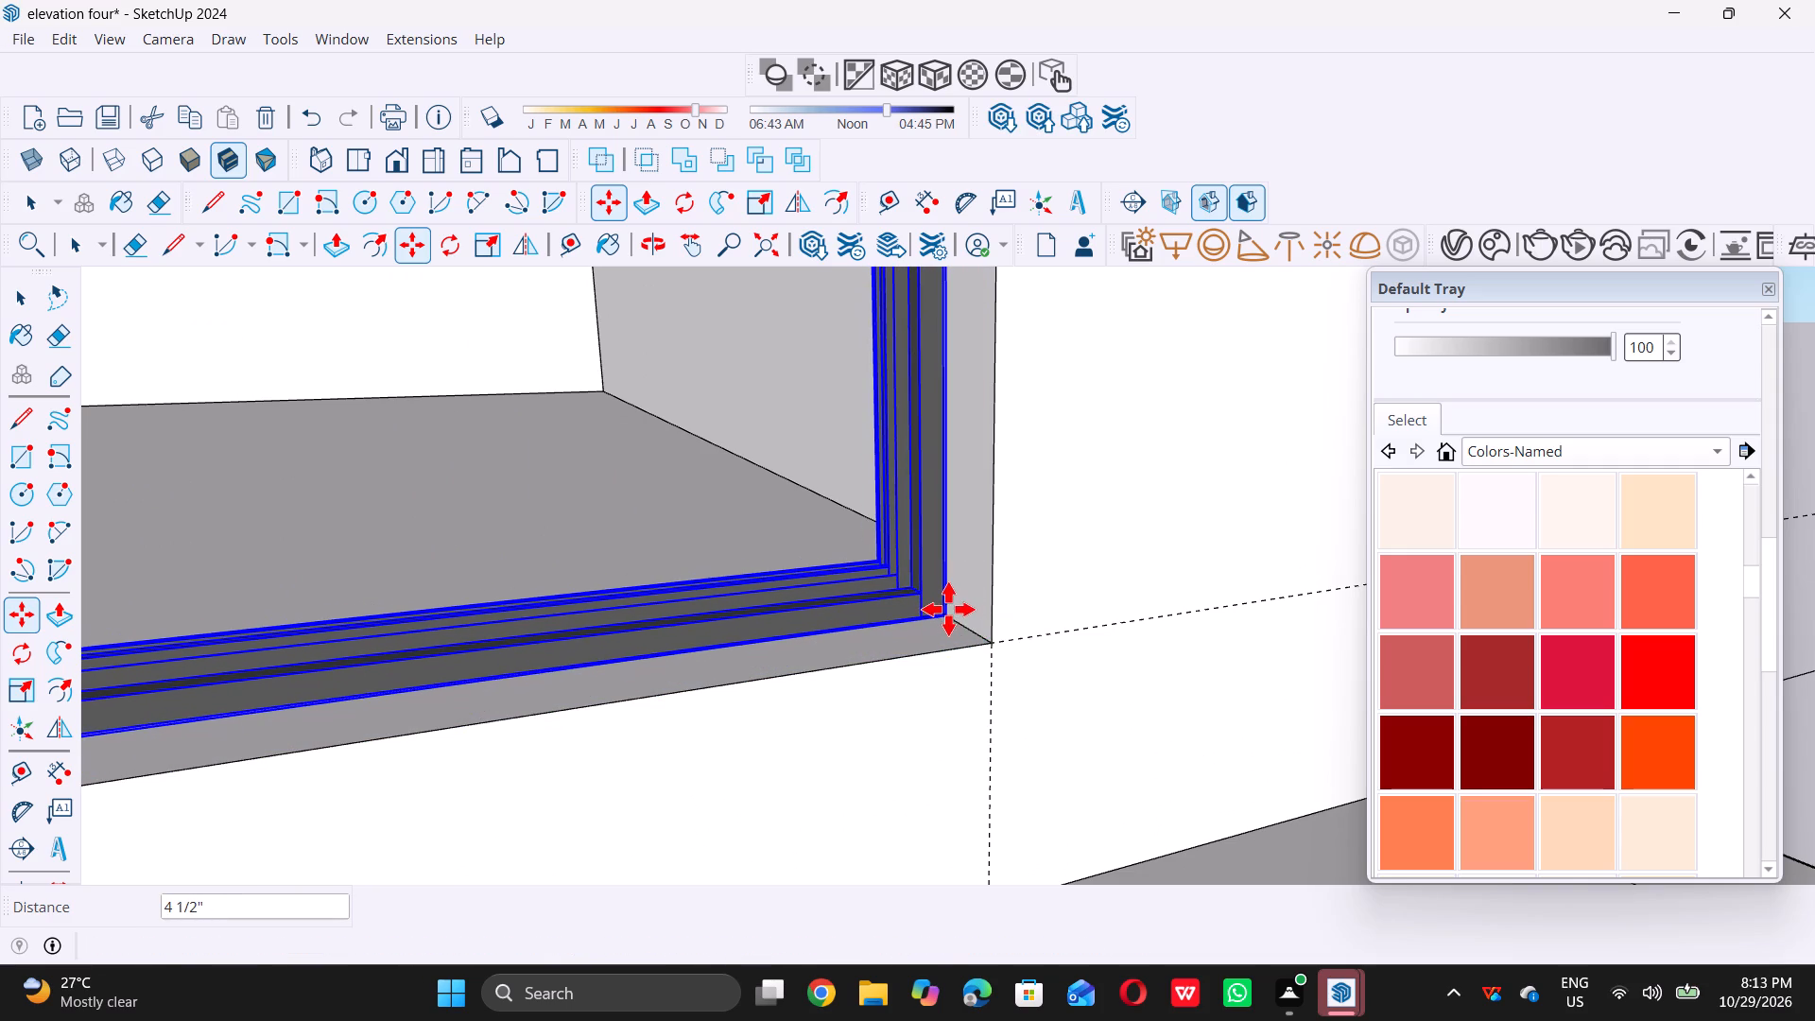
key("space")
scroll(954, 653, "down", 20)
scroll(954, 653, "down", 4)
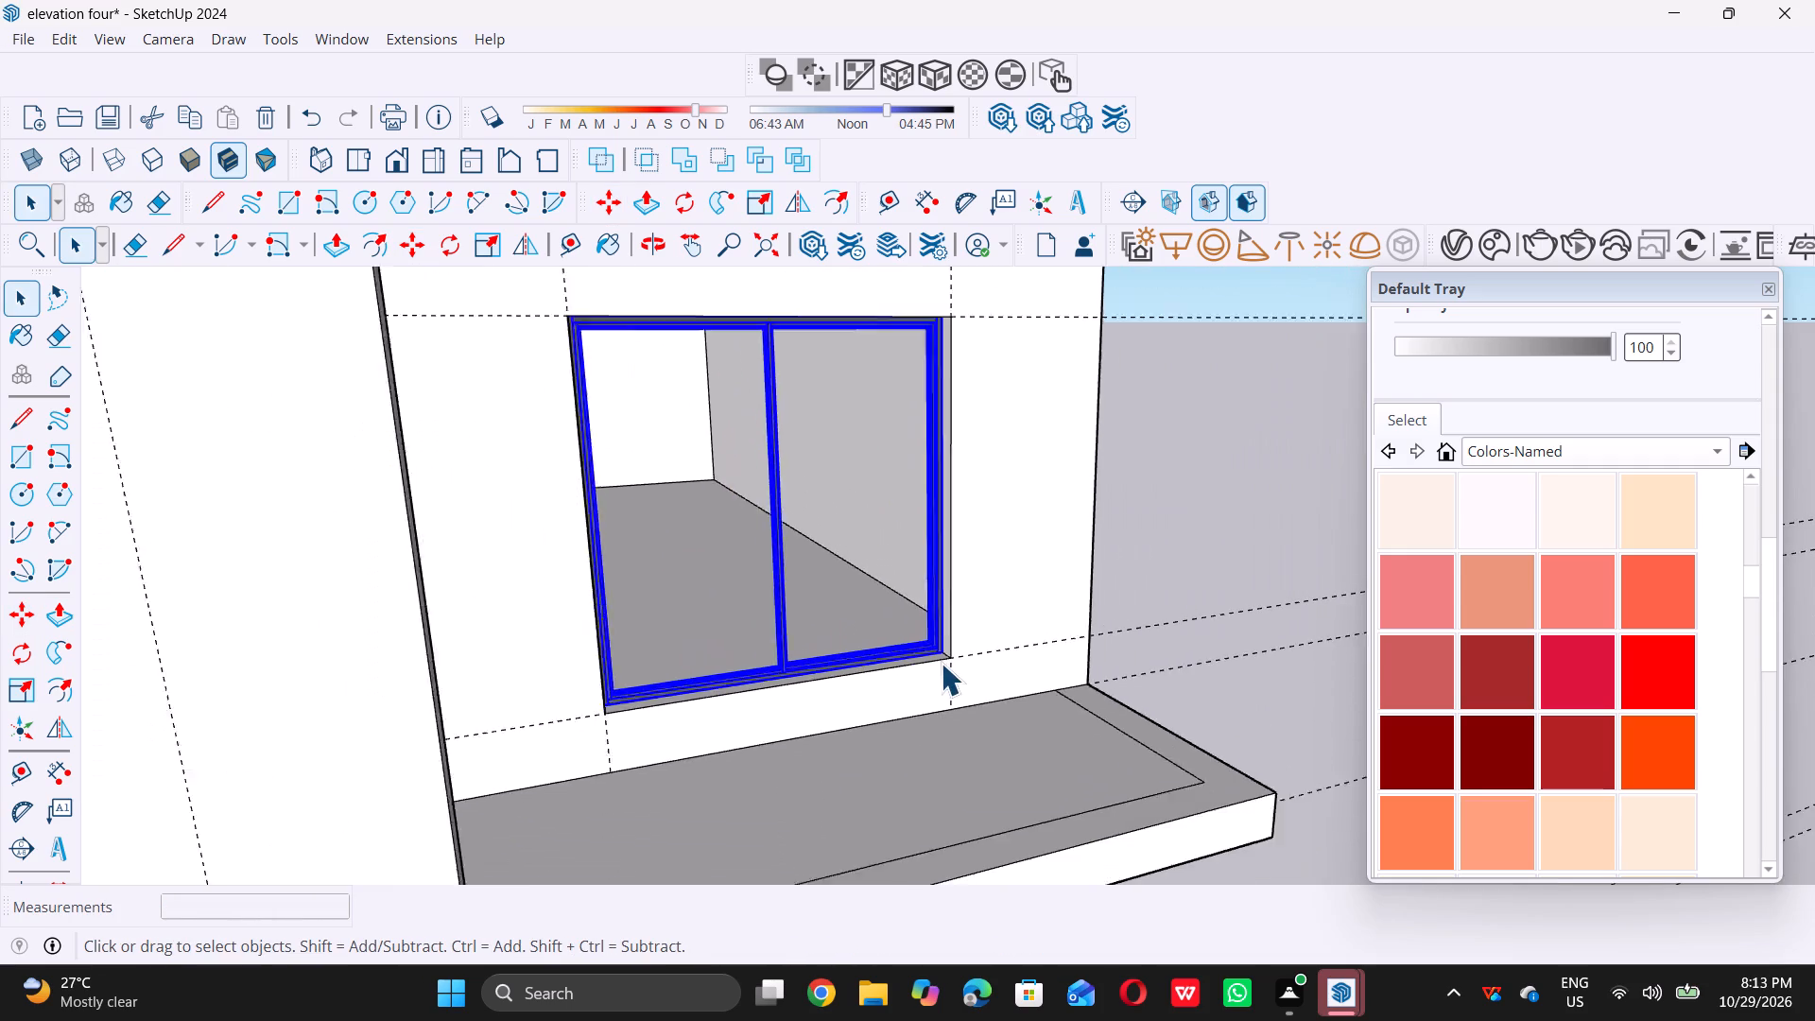
scroll(941, 663, "down", 2)
double_click(1190, 560)
scroll(1235, 519, "down", 5)
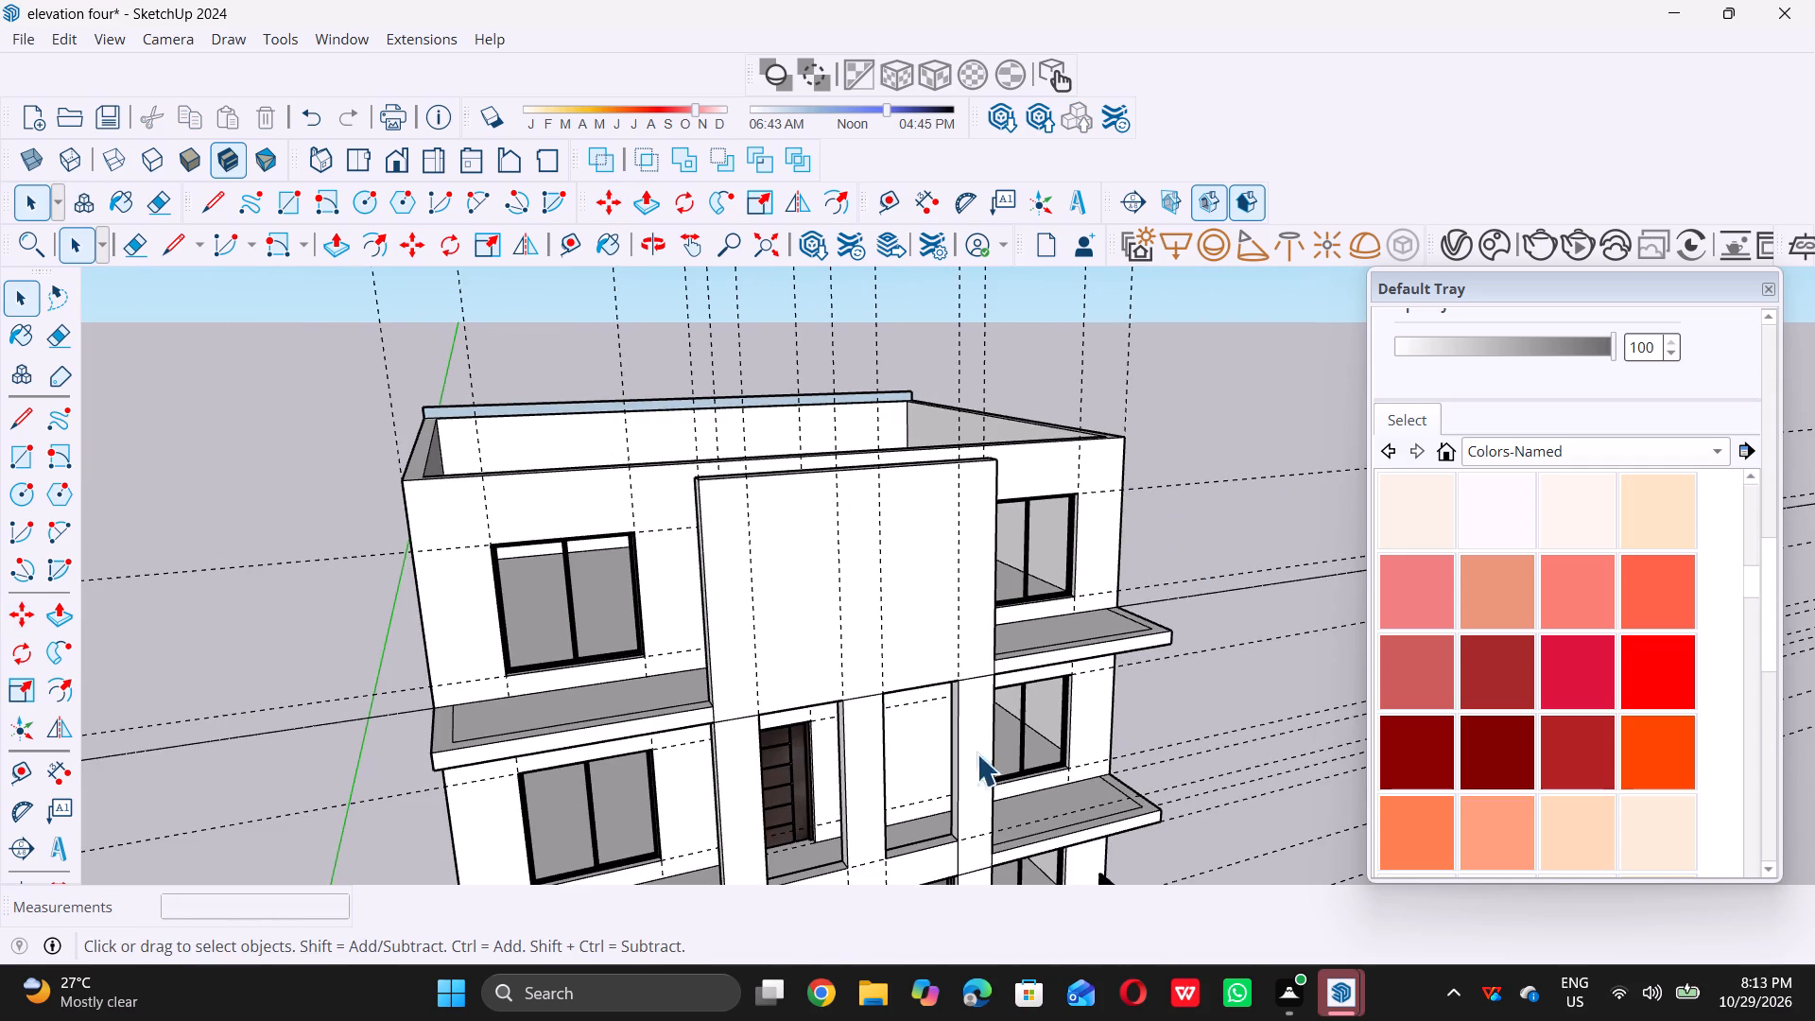
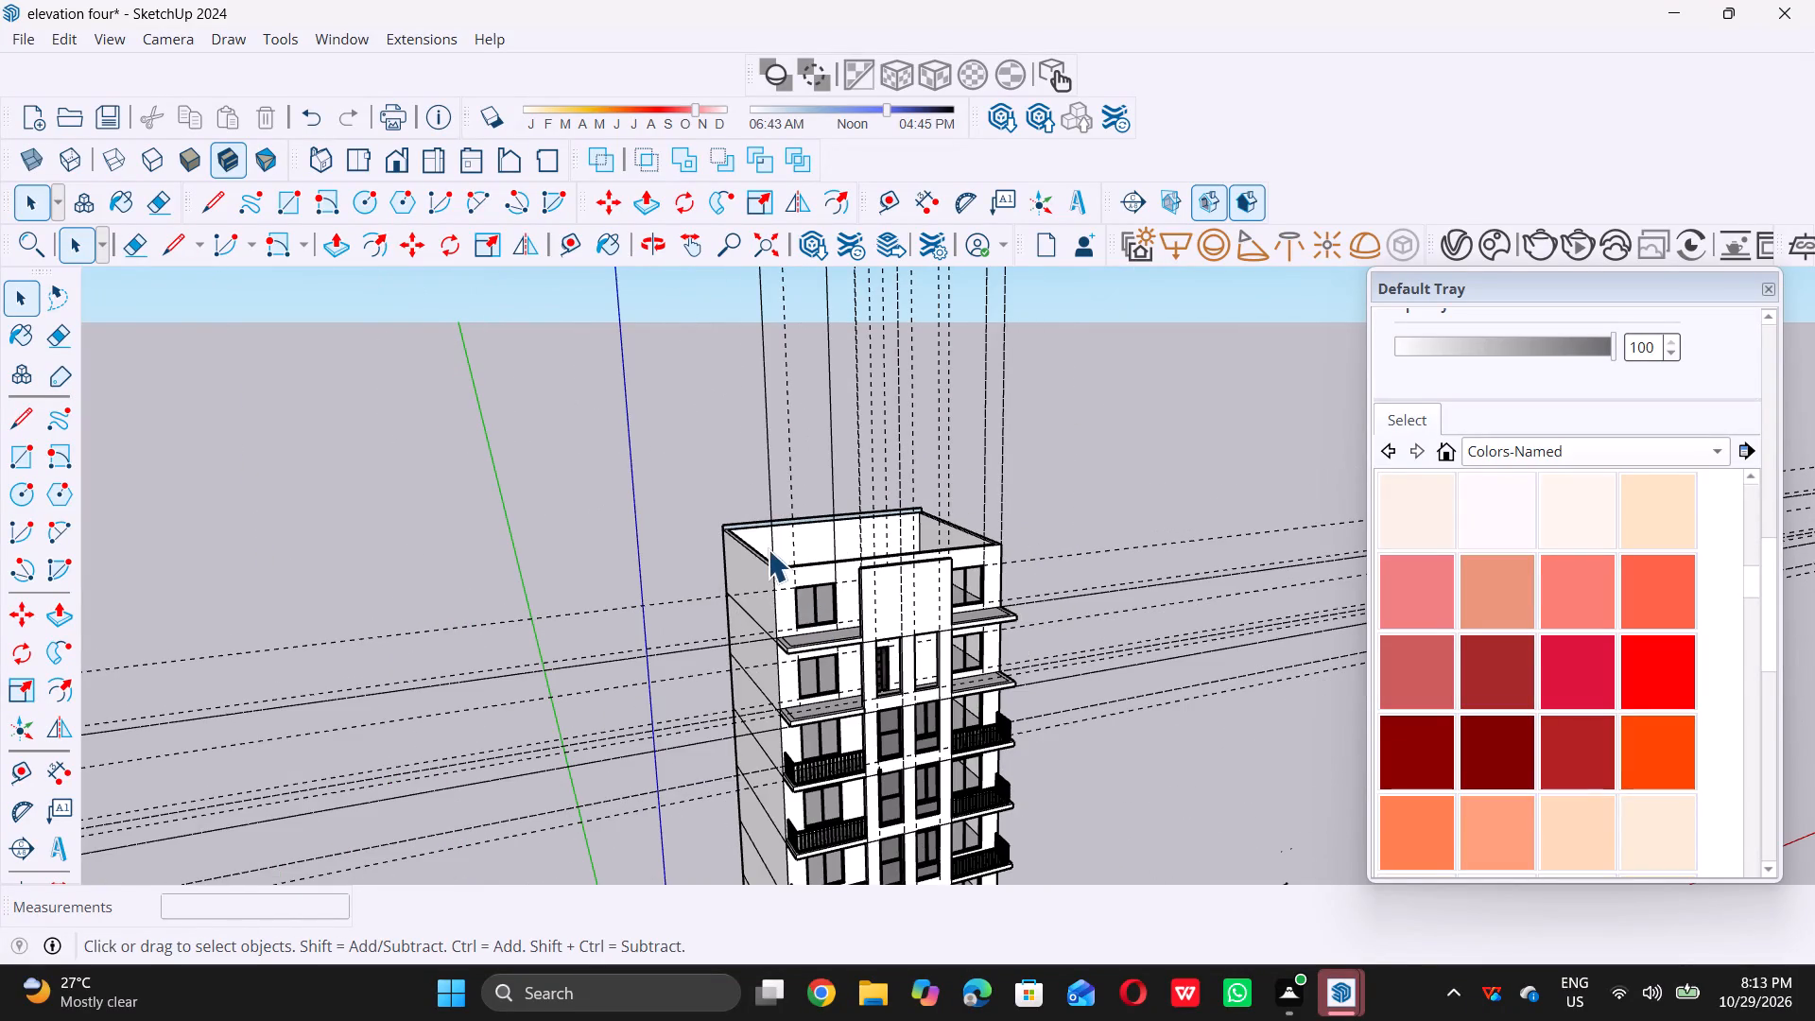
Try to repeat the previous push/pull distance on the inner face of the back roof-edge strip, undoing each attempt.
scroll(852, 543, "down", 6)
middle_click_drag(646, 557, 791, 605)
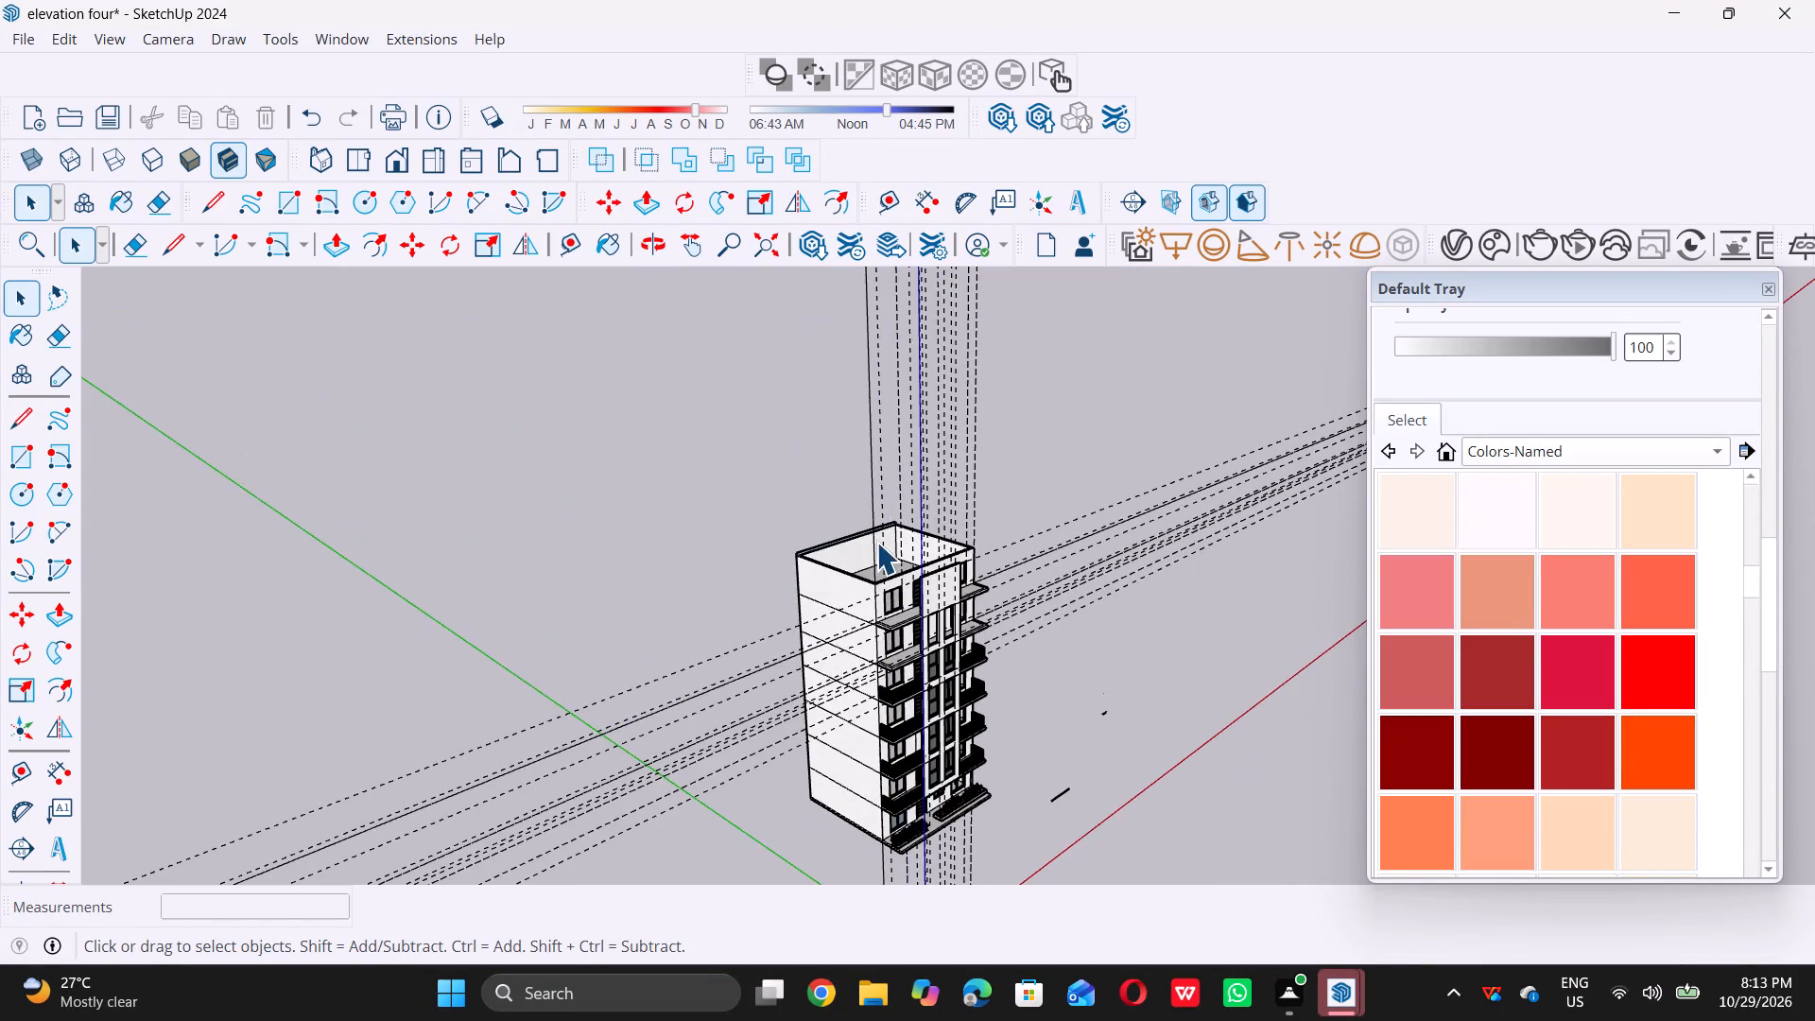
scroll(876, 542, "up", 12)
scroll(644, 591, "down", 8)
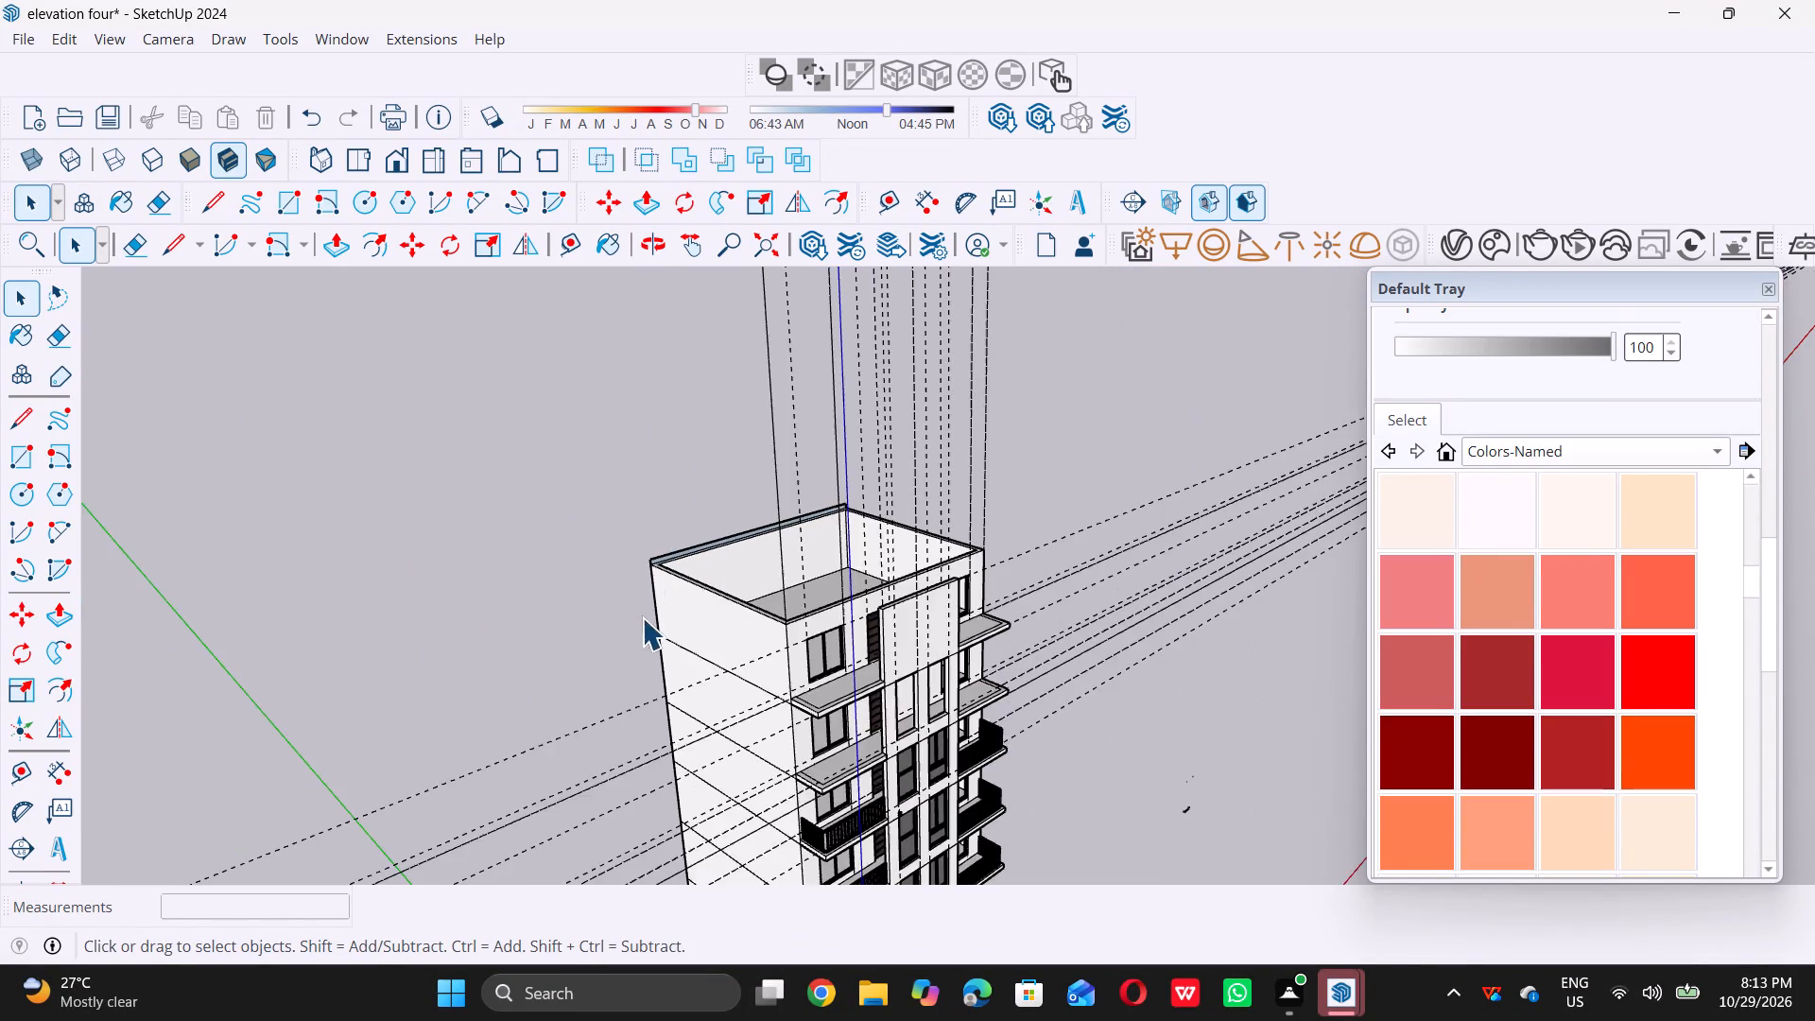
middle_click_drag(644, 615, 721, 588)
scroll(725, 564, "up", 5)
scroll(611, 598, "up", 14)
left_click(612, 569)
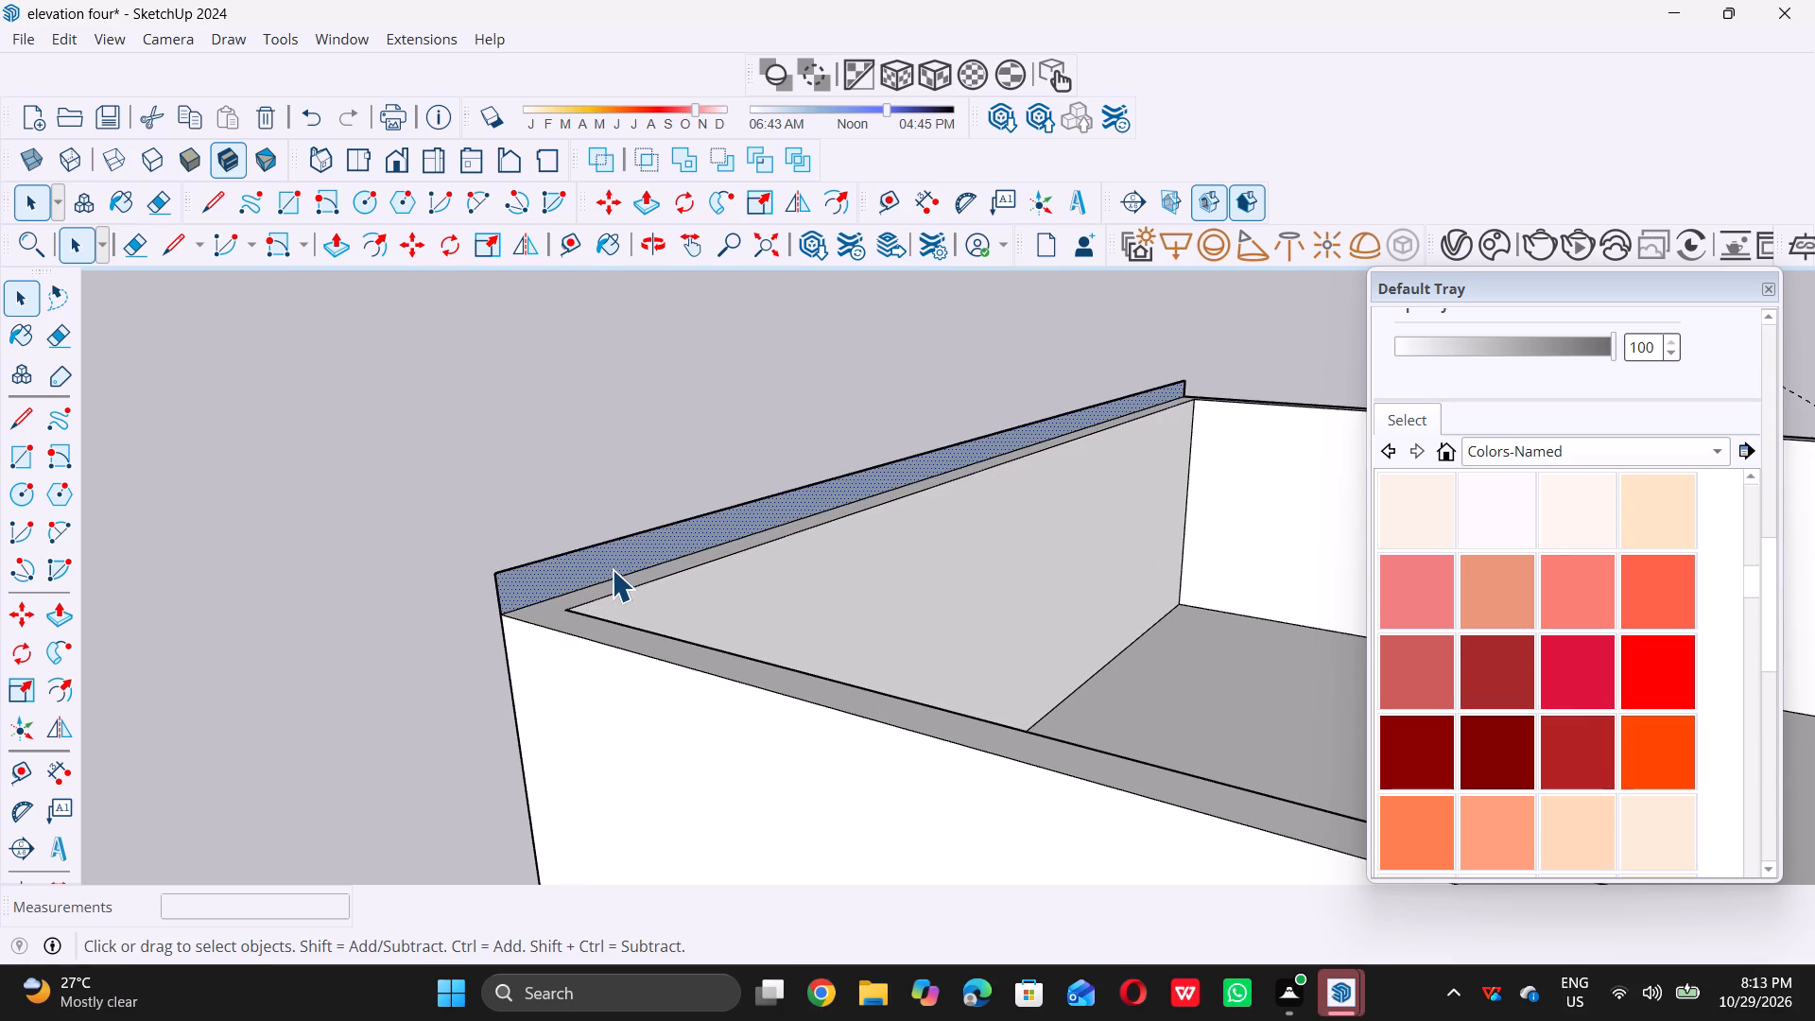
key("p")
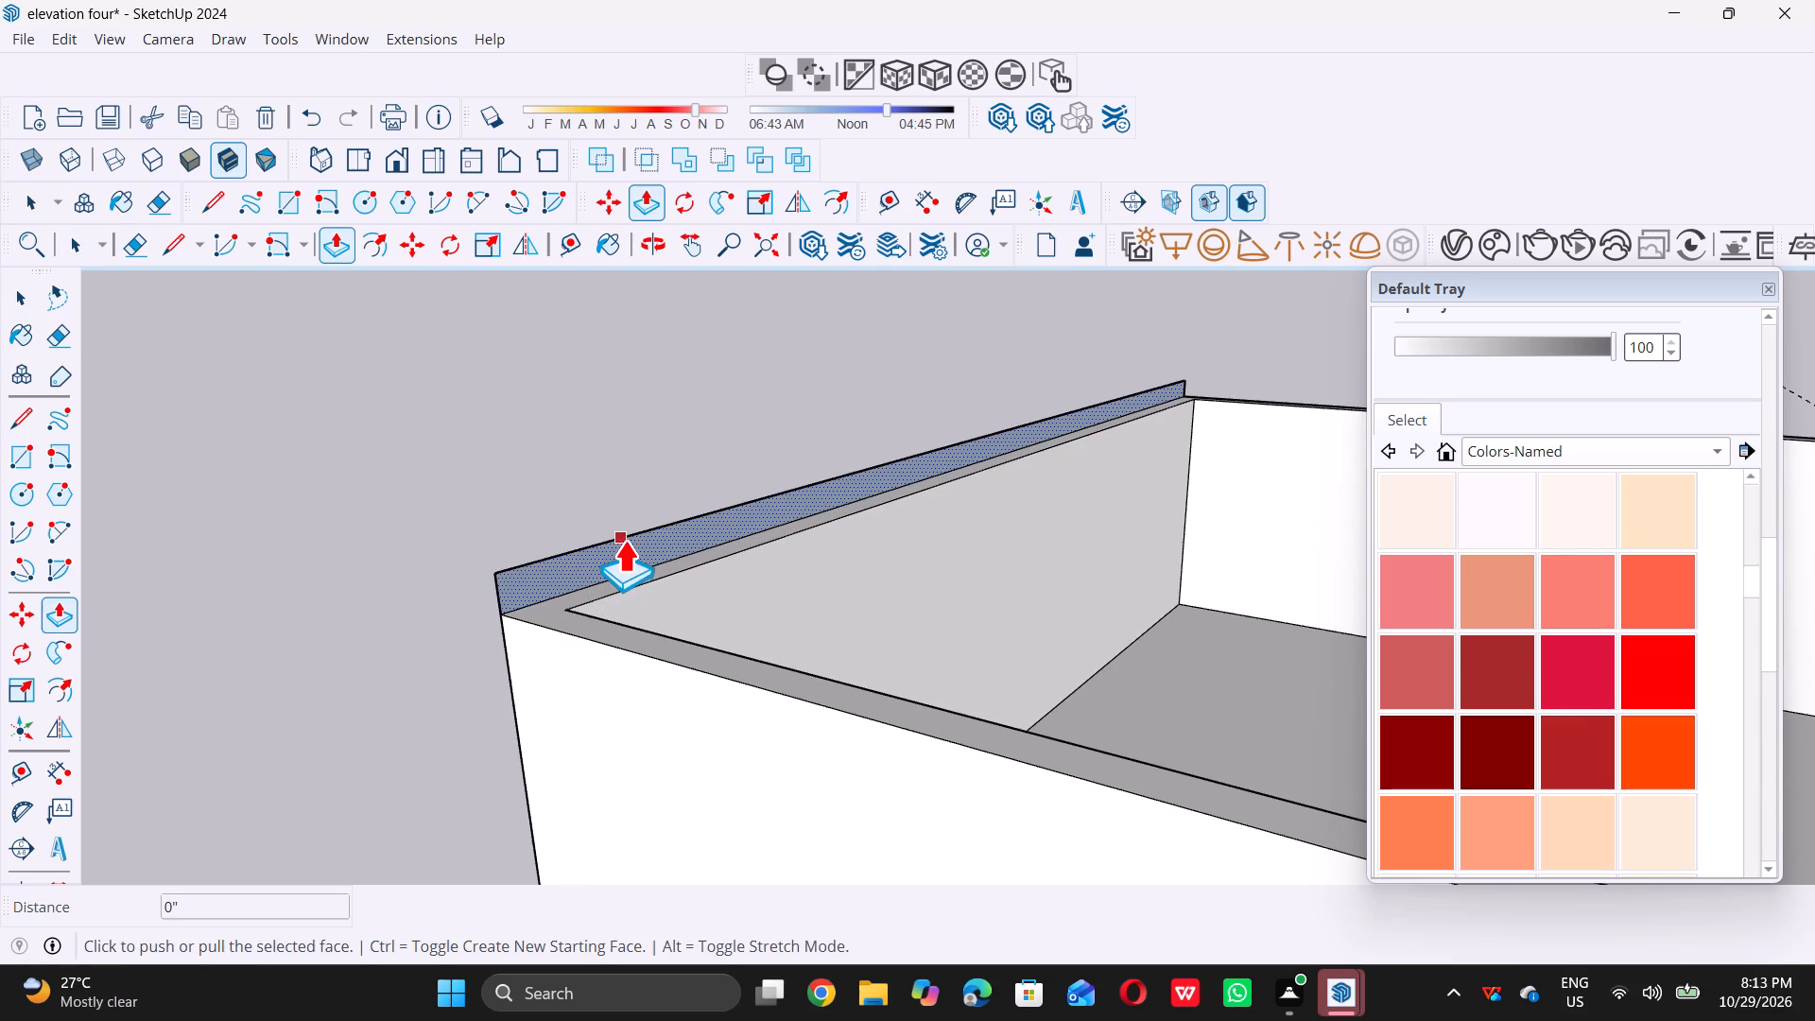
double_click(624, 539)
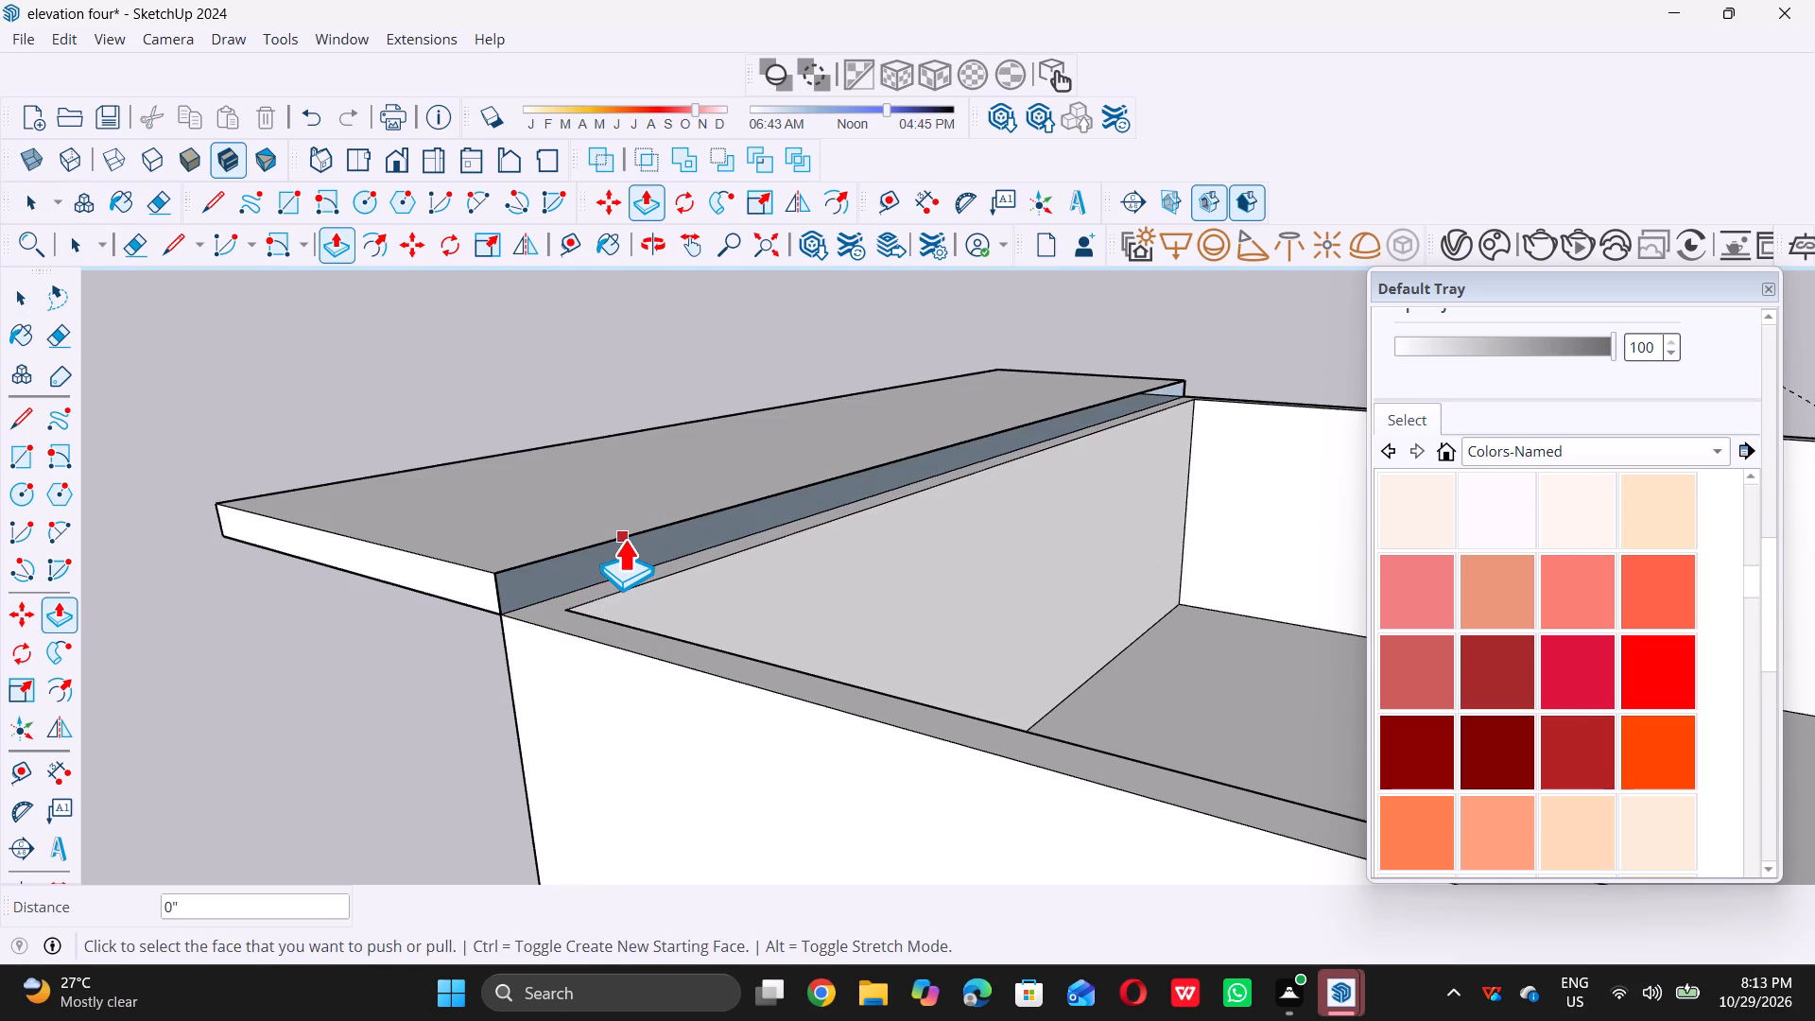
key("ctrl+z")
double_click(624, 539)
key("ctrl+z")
Push/pull the back roof-edge strip's inner face 35' across the building to the front edge of the balcony slab below, forming the roof slab.
scroll(577, 561, "up", 4)
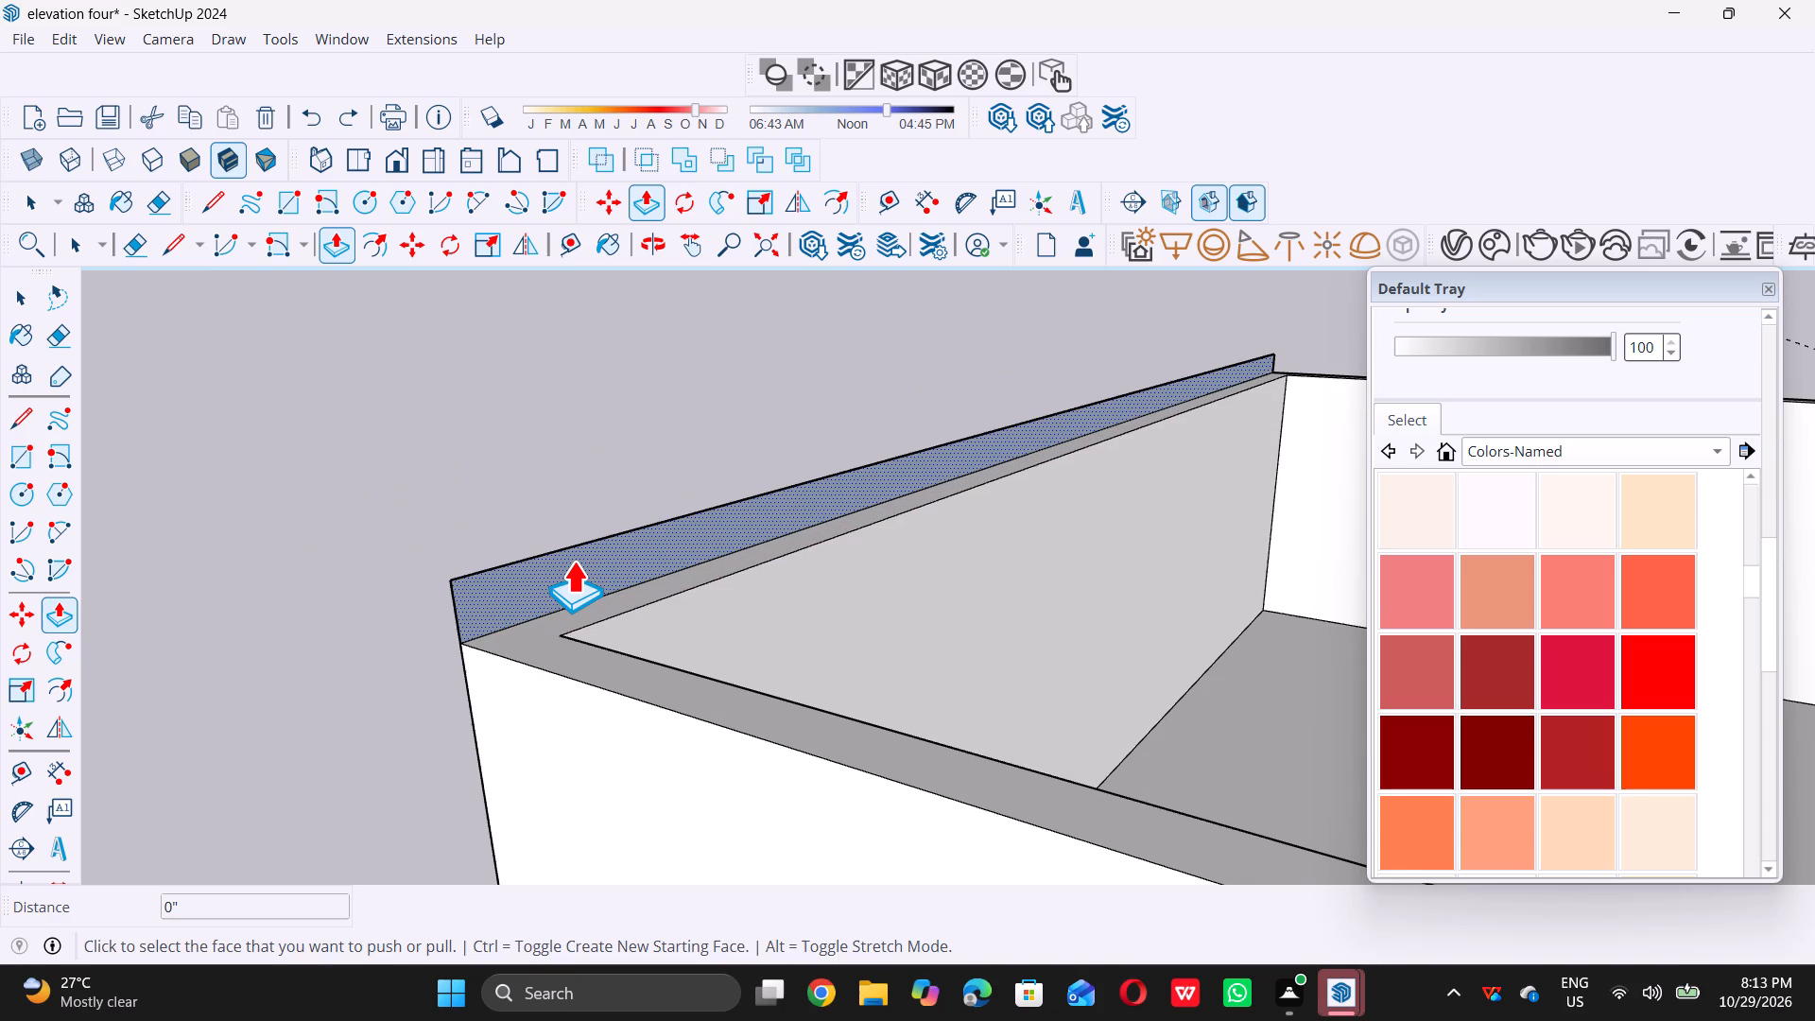
left_click(573, 561)
scroll(573, 561, "down", 4)
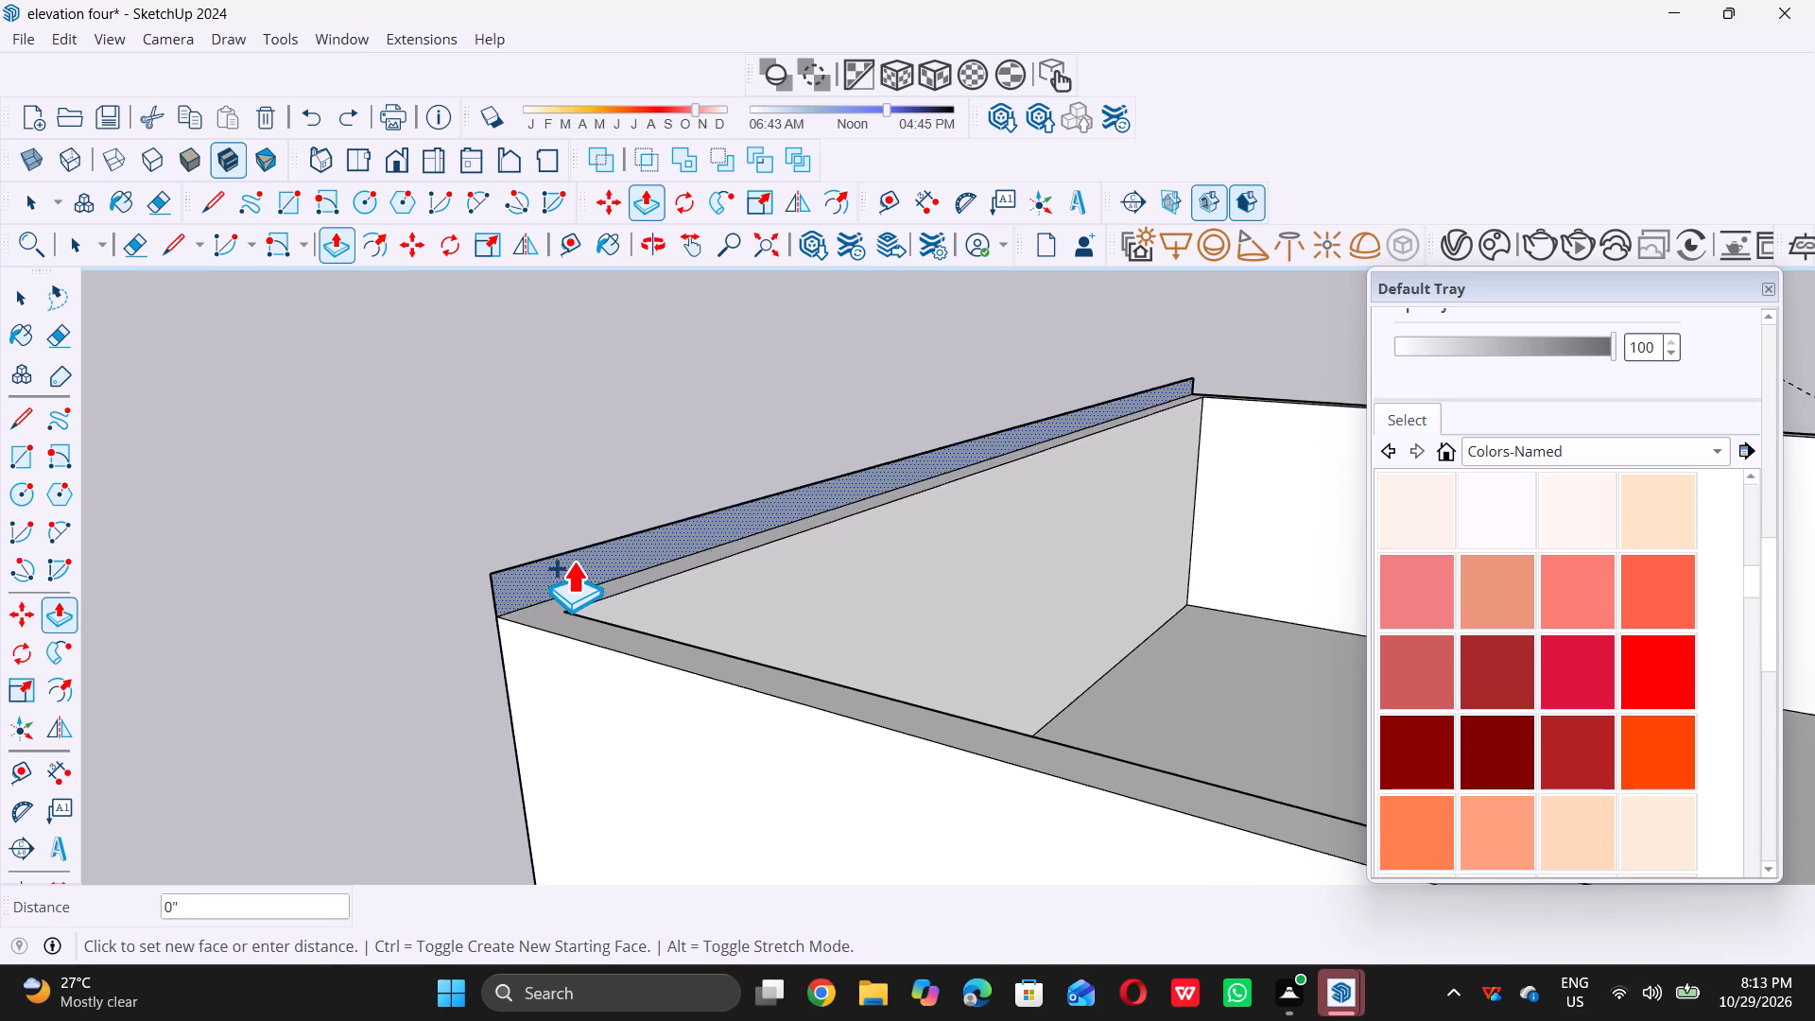
scroll(573, 561, "down", 10)
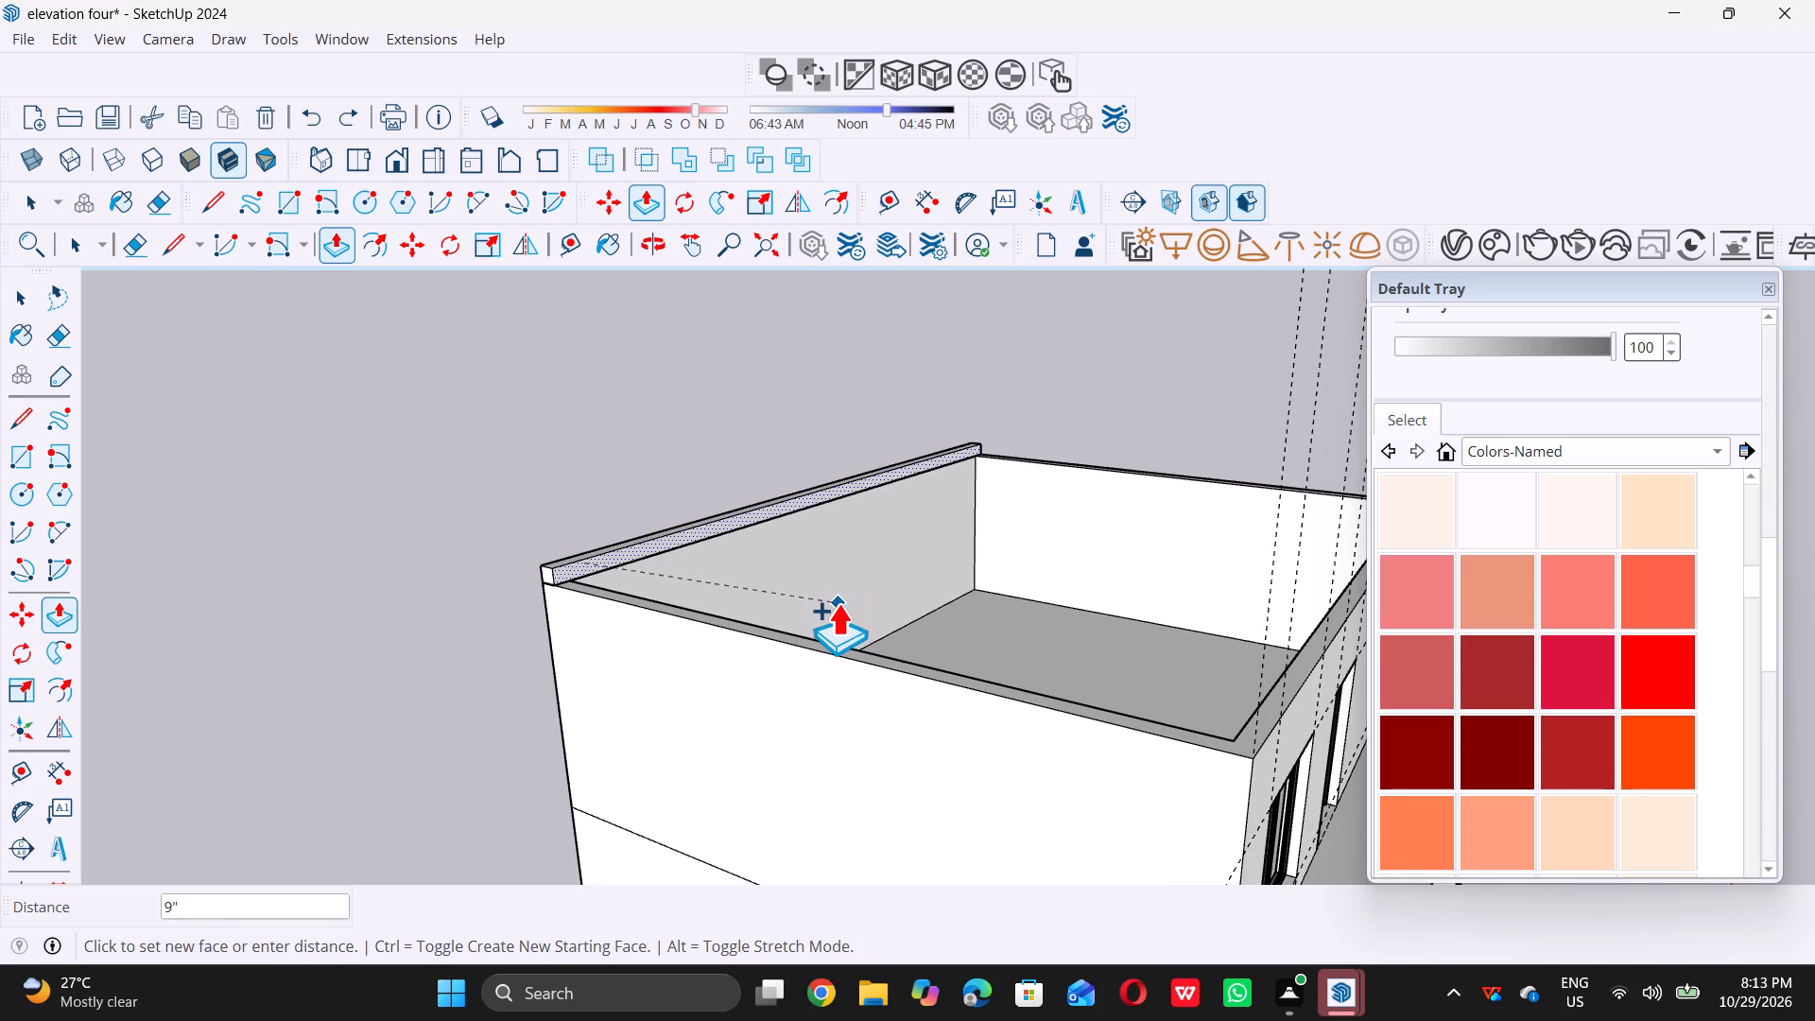
scroll(836, 603, "down", 9)
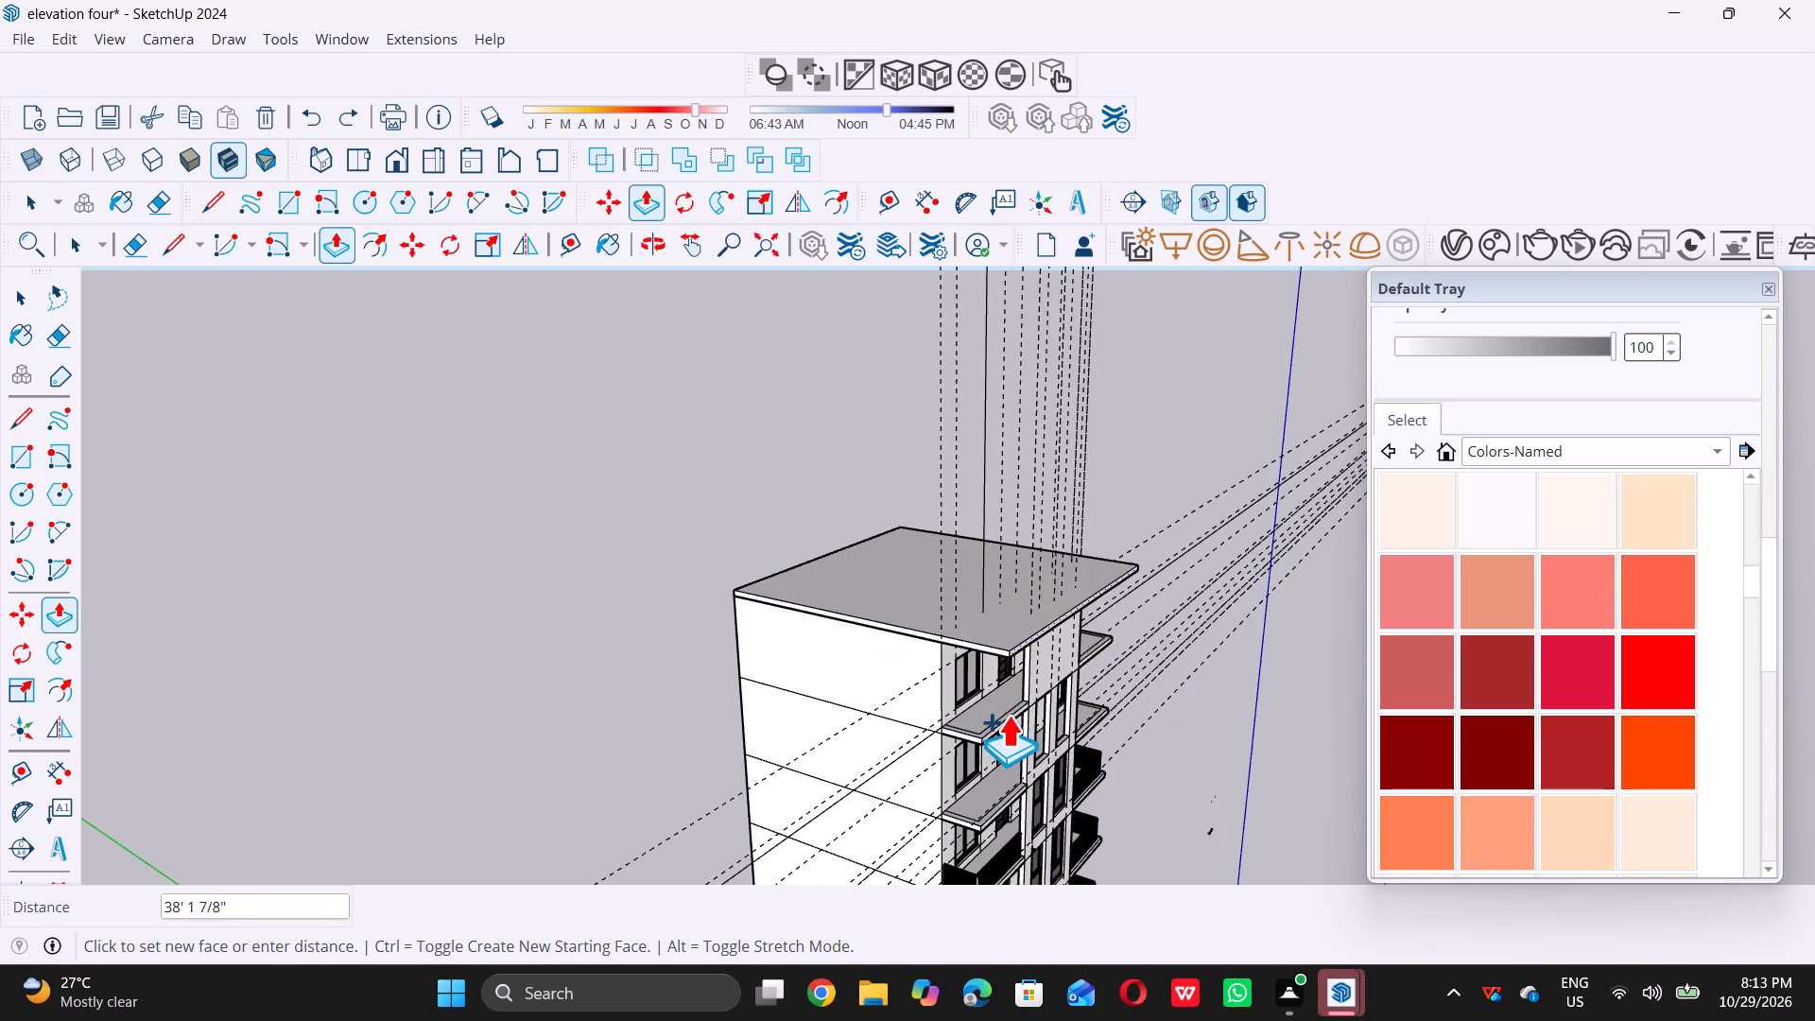
scroll(1003, 729, "up", 10)
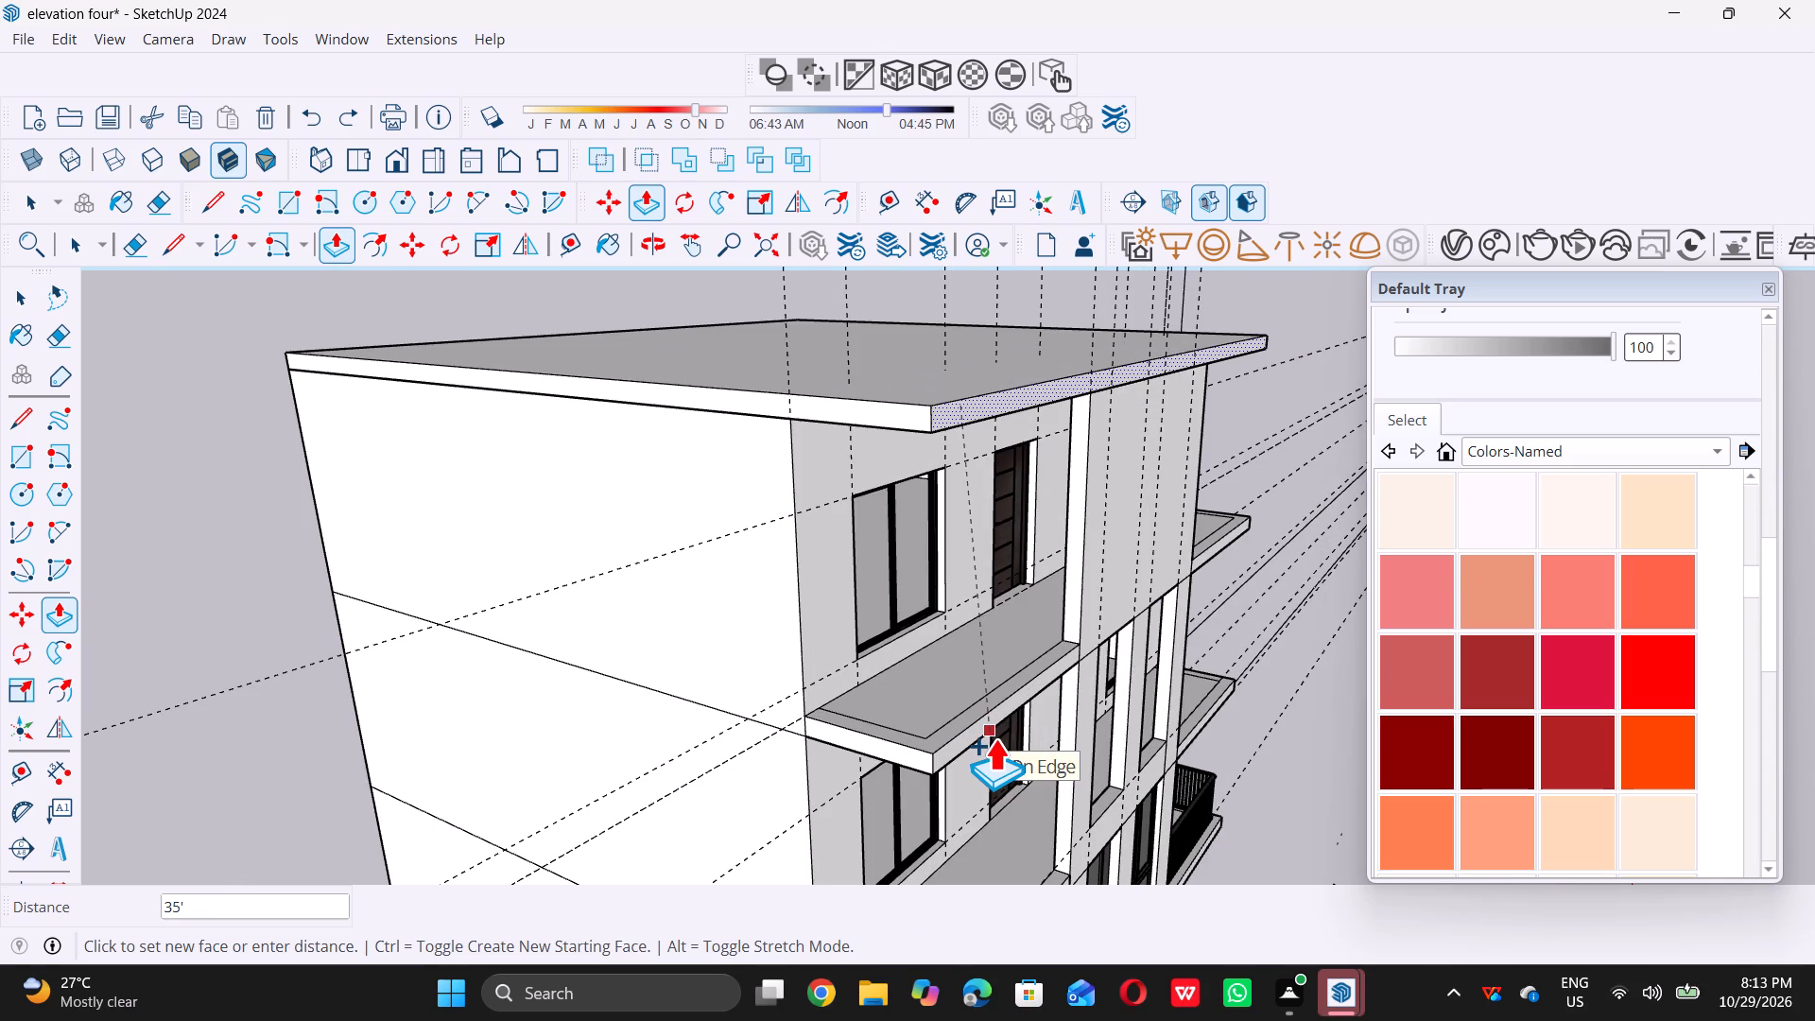
triple_click(994, 738)
key("space")
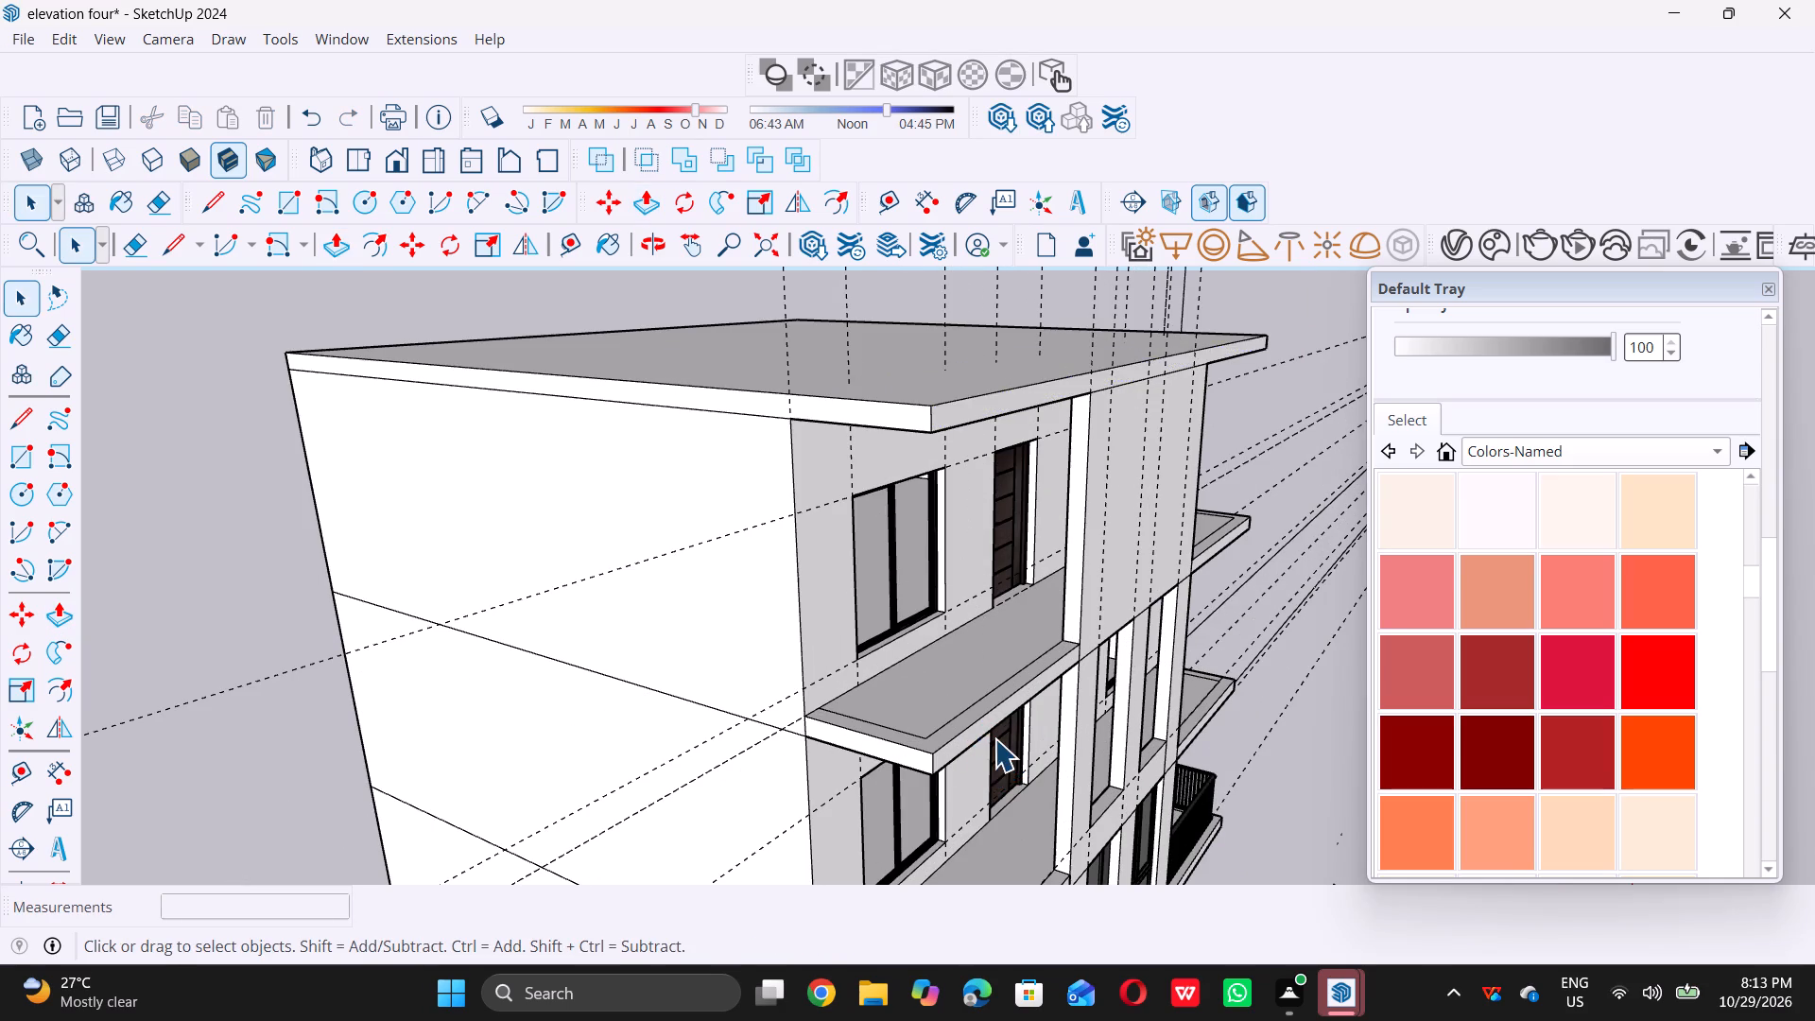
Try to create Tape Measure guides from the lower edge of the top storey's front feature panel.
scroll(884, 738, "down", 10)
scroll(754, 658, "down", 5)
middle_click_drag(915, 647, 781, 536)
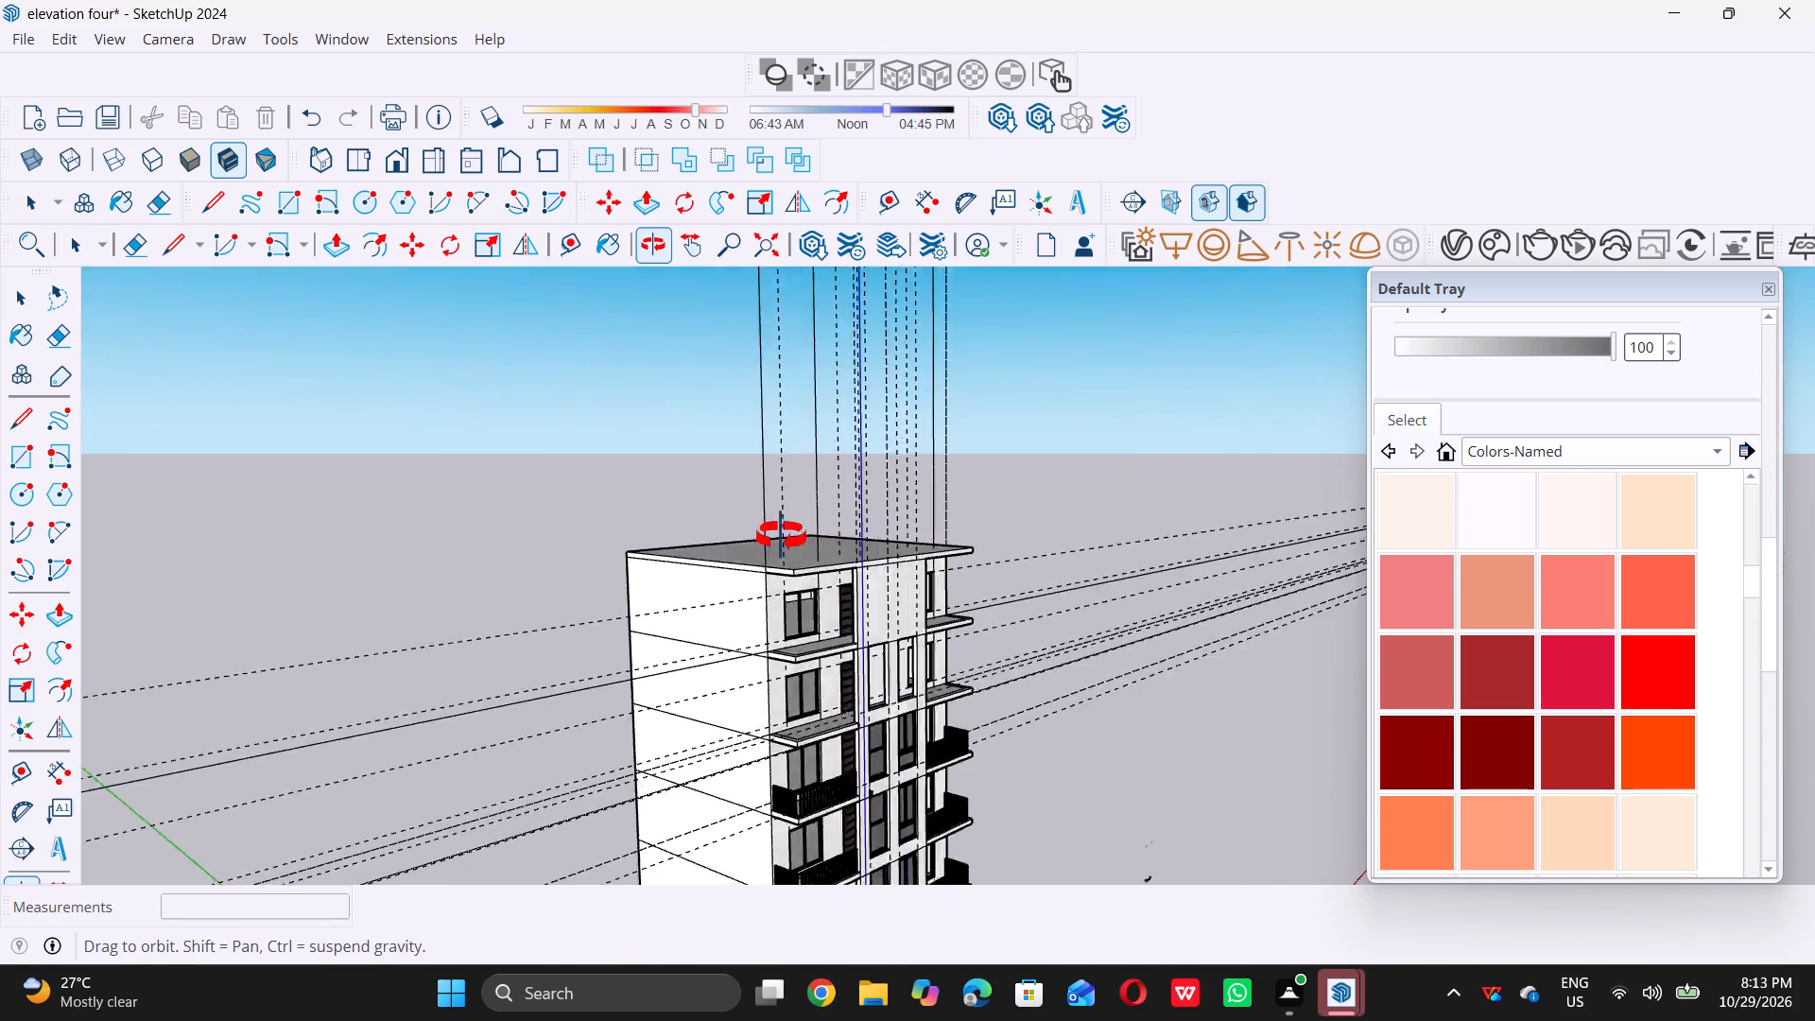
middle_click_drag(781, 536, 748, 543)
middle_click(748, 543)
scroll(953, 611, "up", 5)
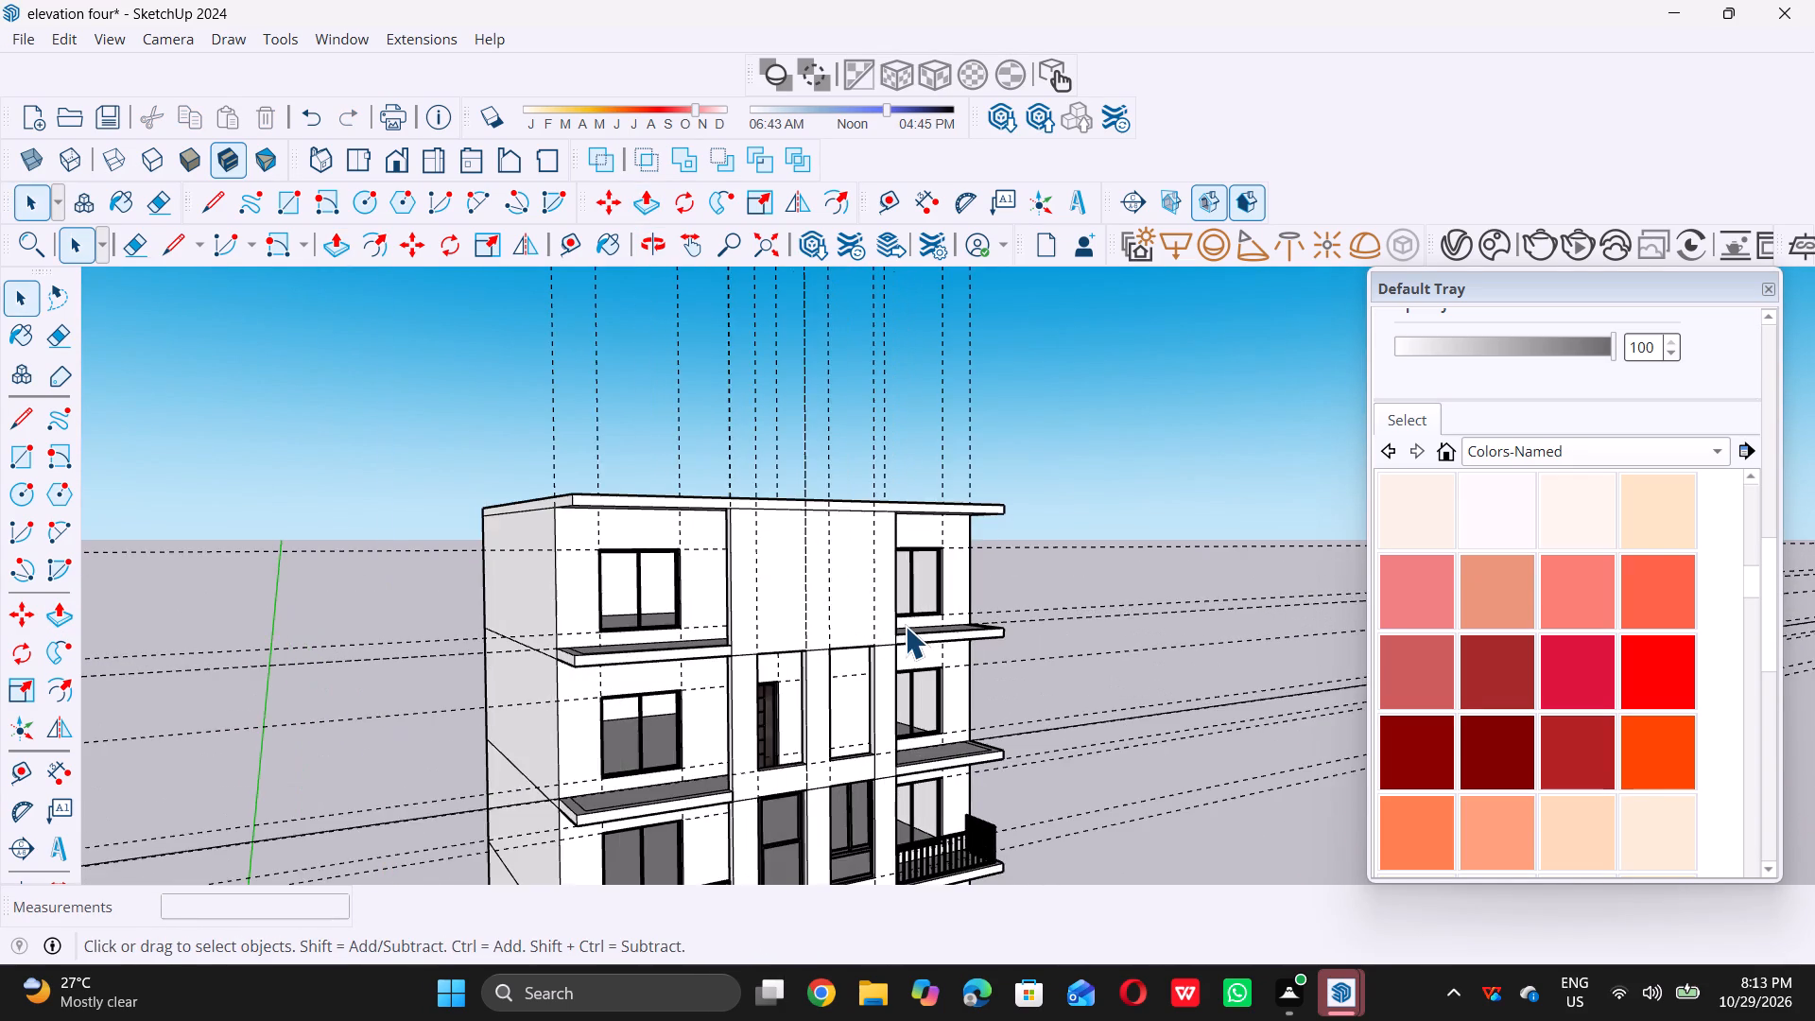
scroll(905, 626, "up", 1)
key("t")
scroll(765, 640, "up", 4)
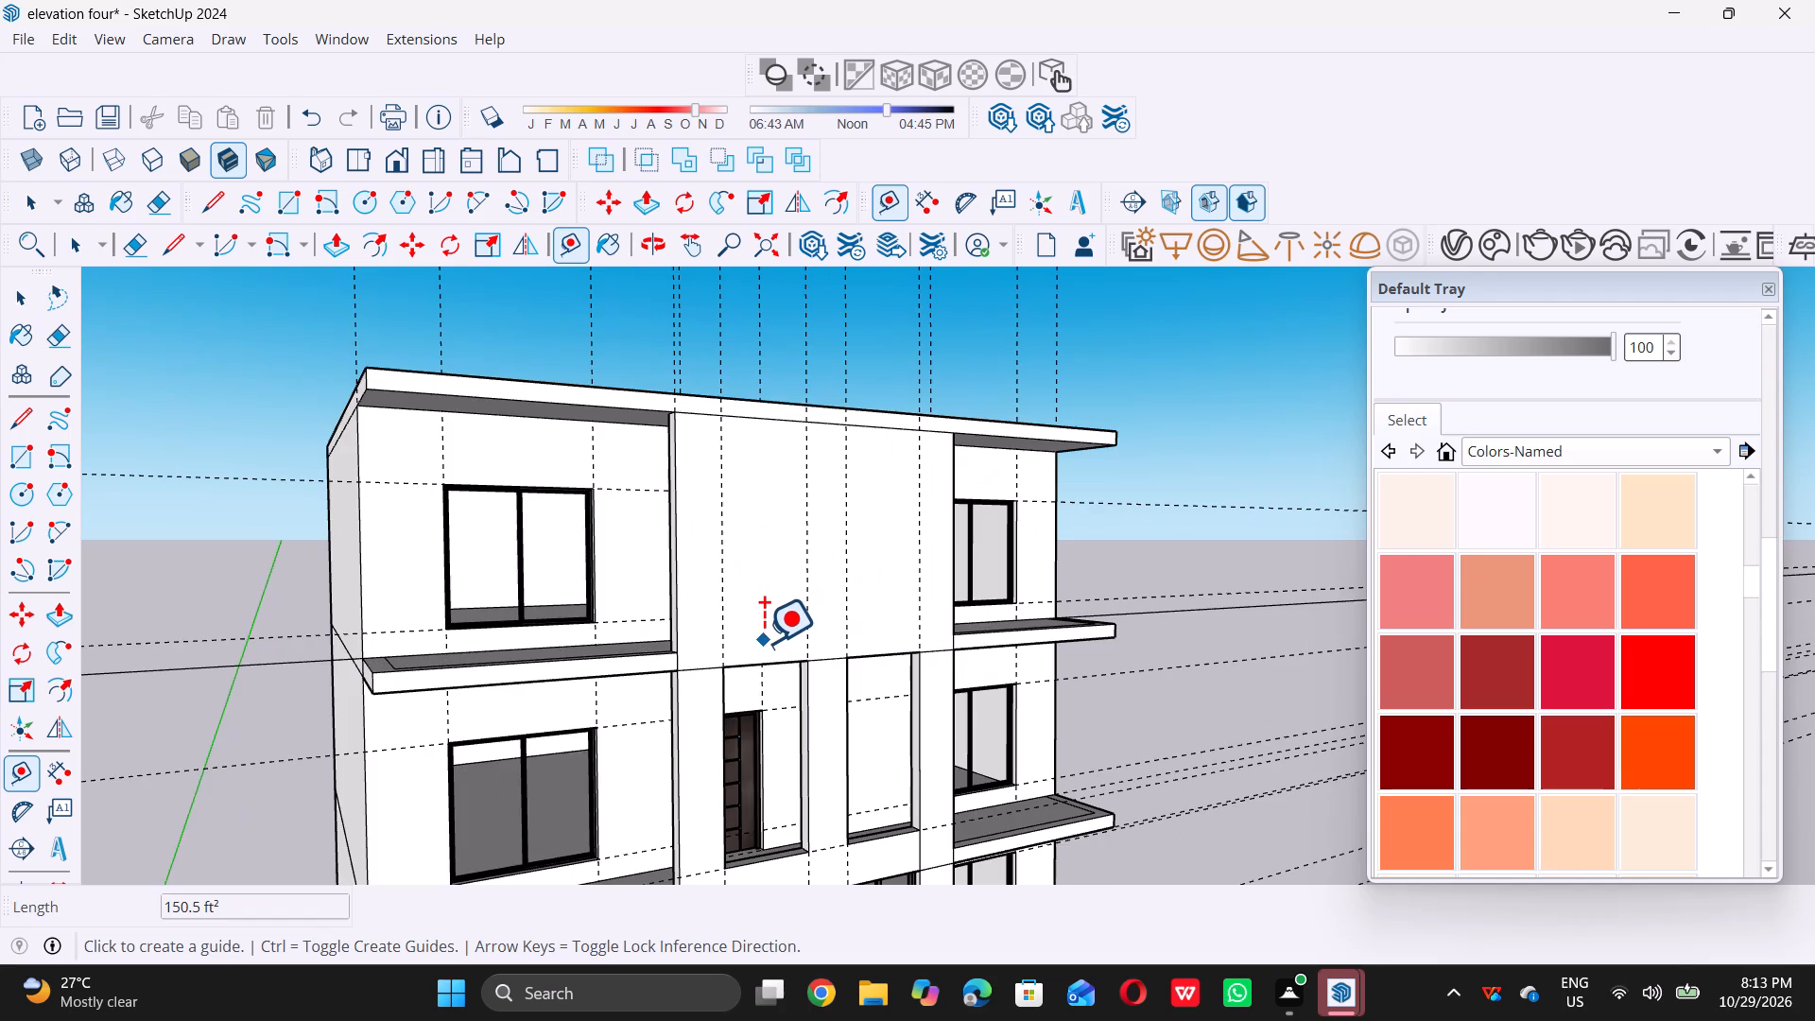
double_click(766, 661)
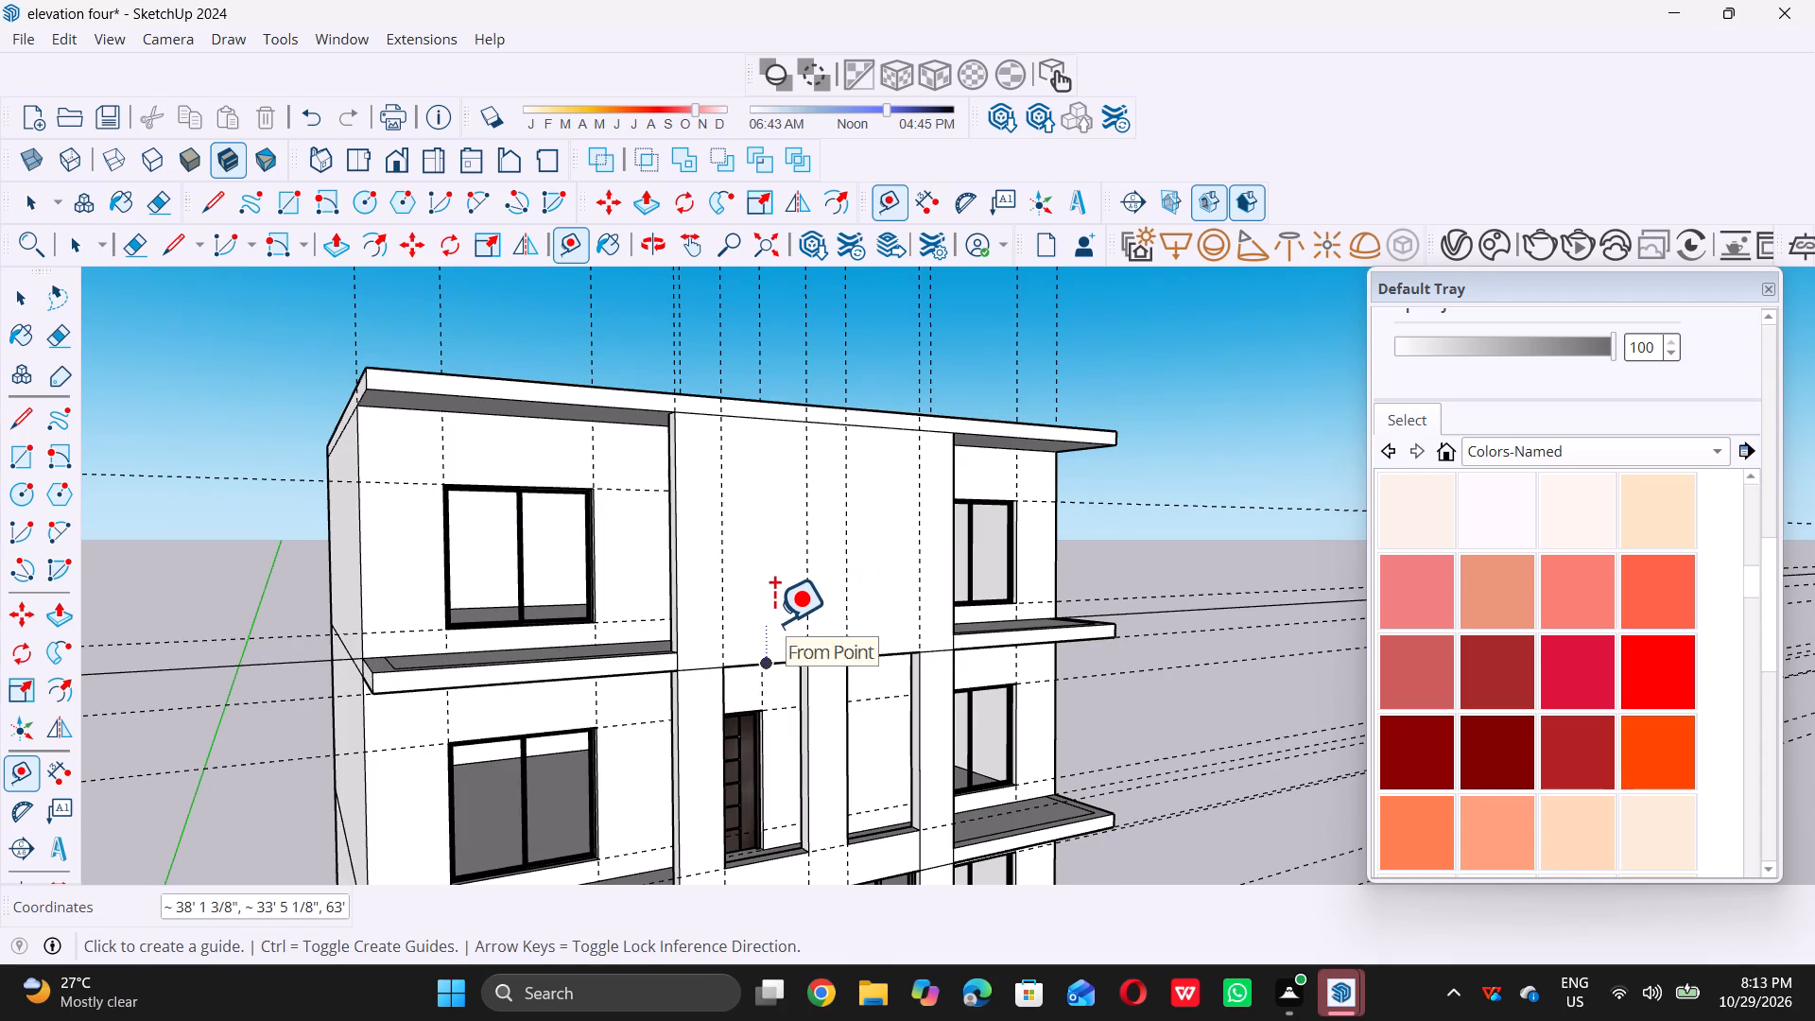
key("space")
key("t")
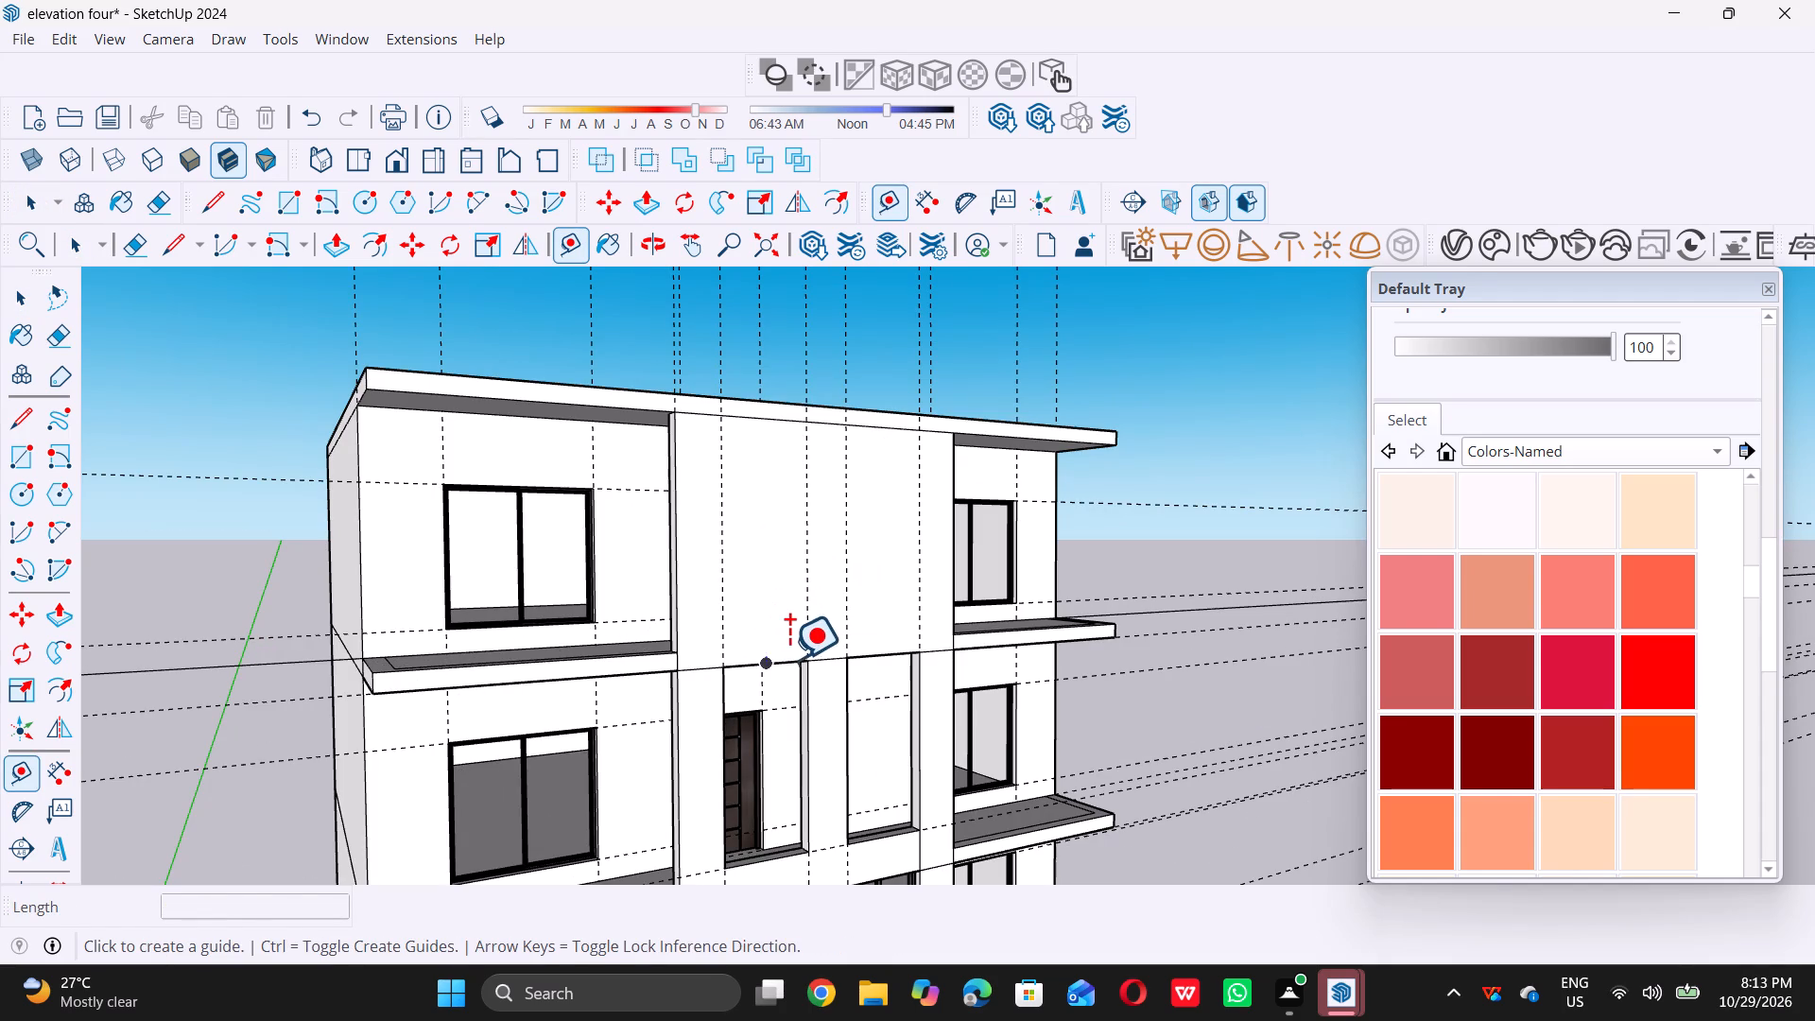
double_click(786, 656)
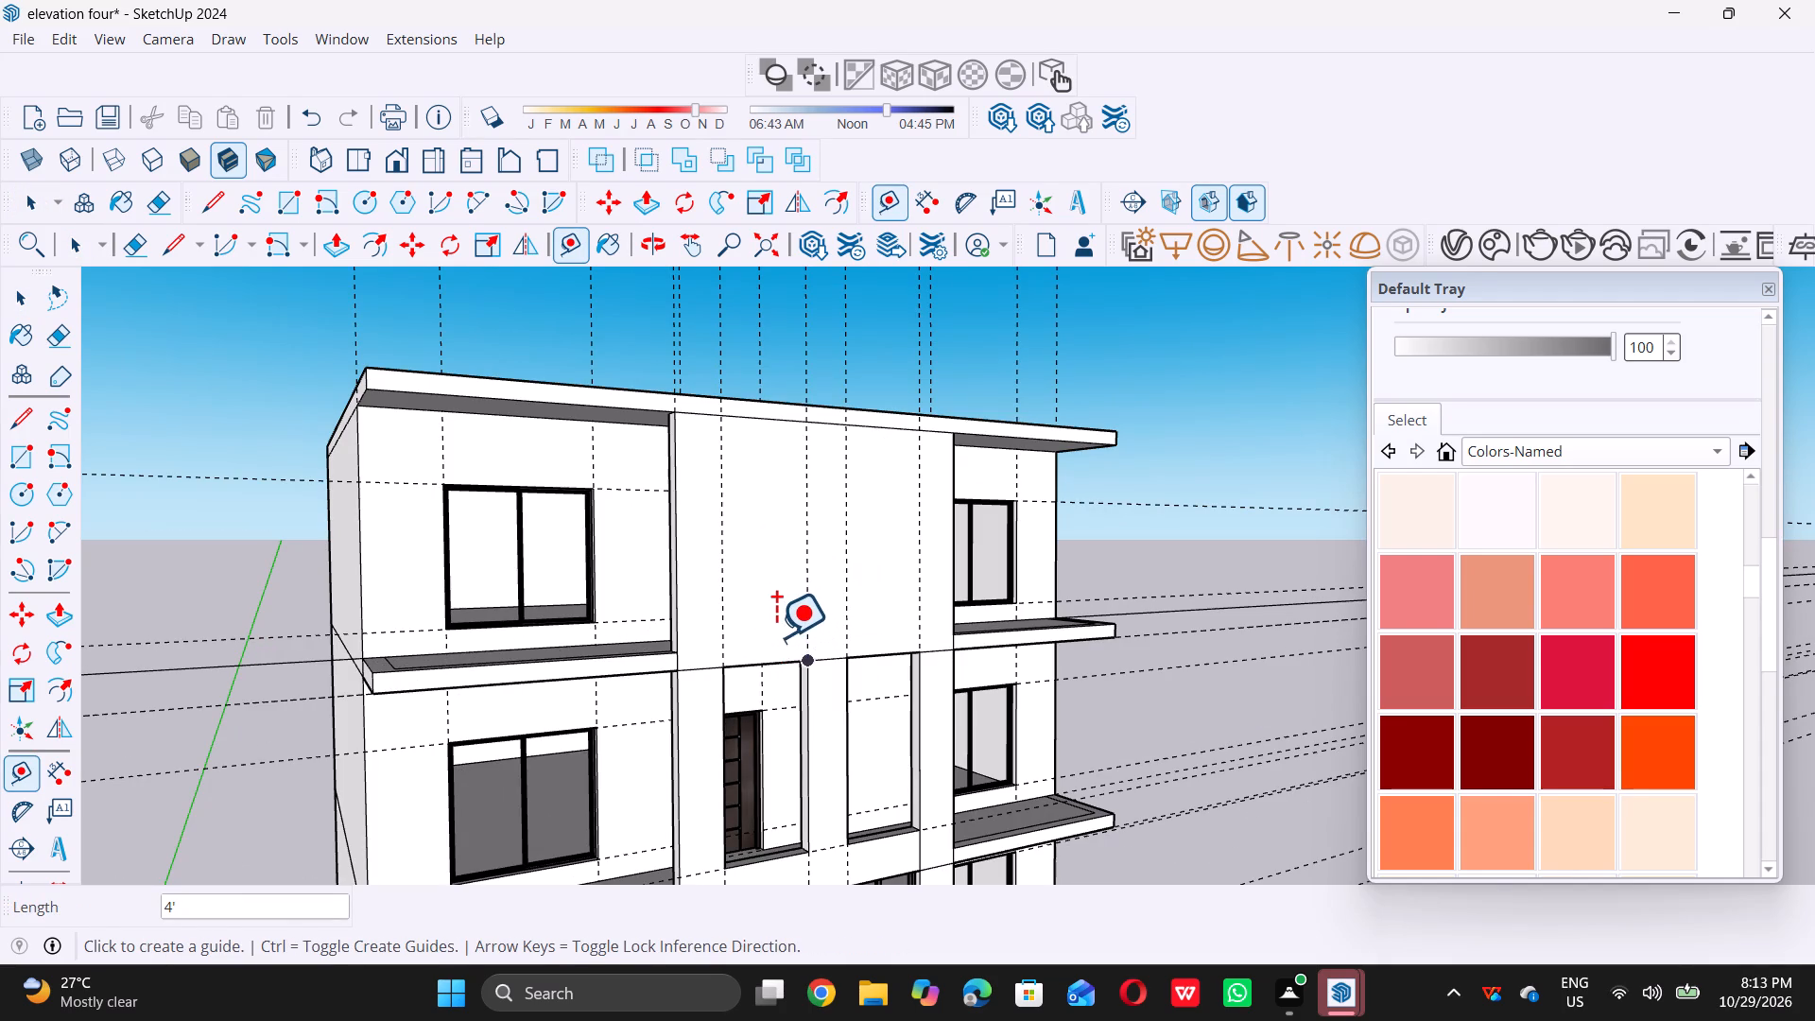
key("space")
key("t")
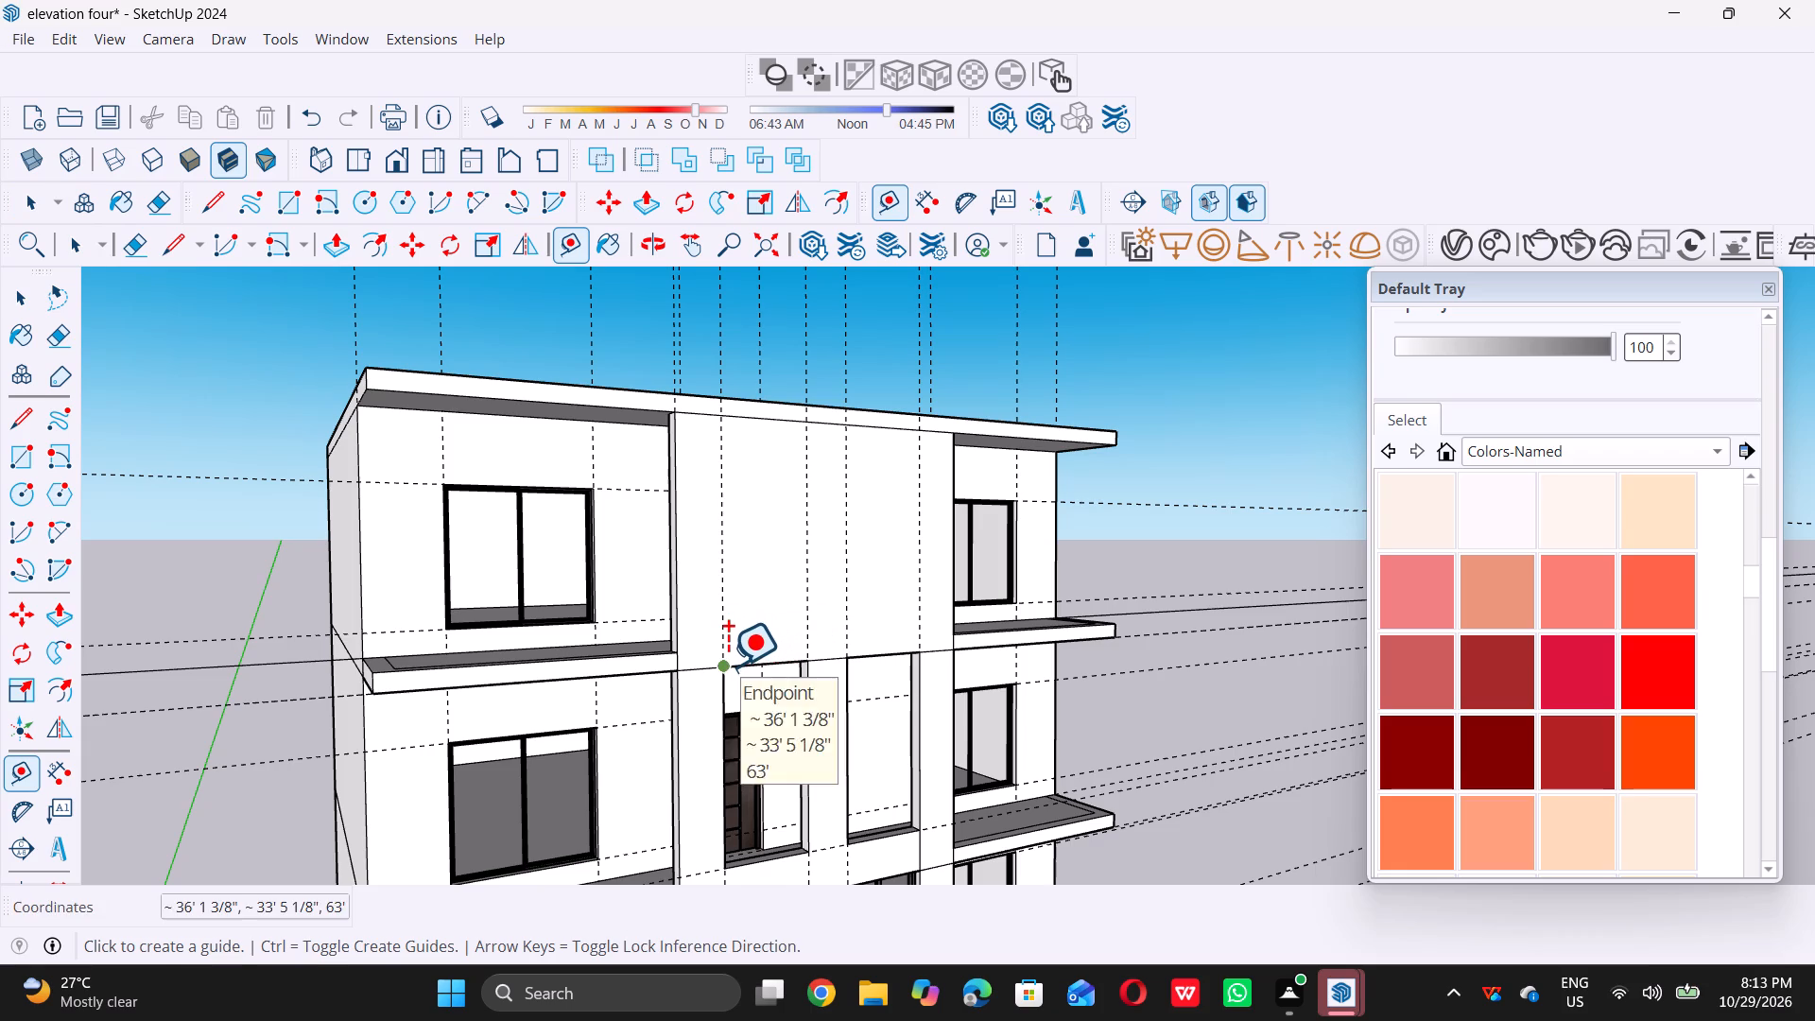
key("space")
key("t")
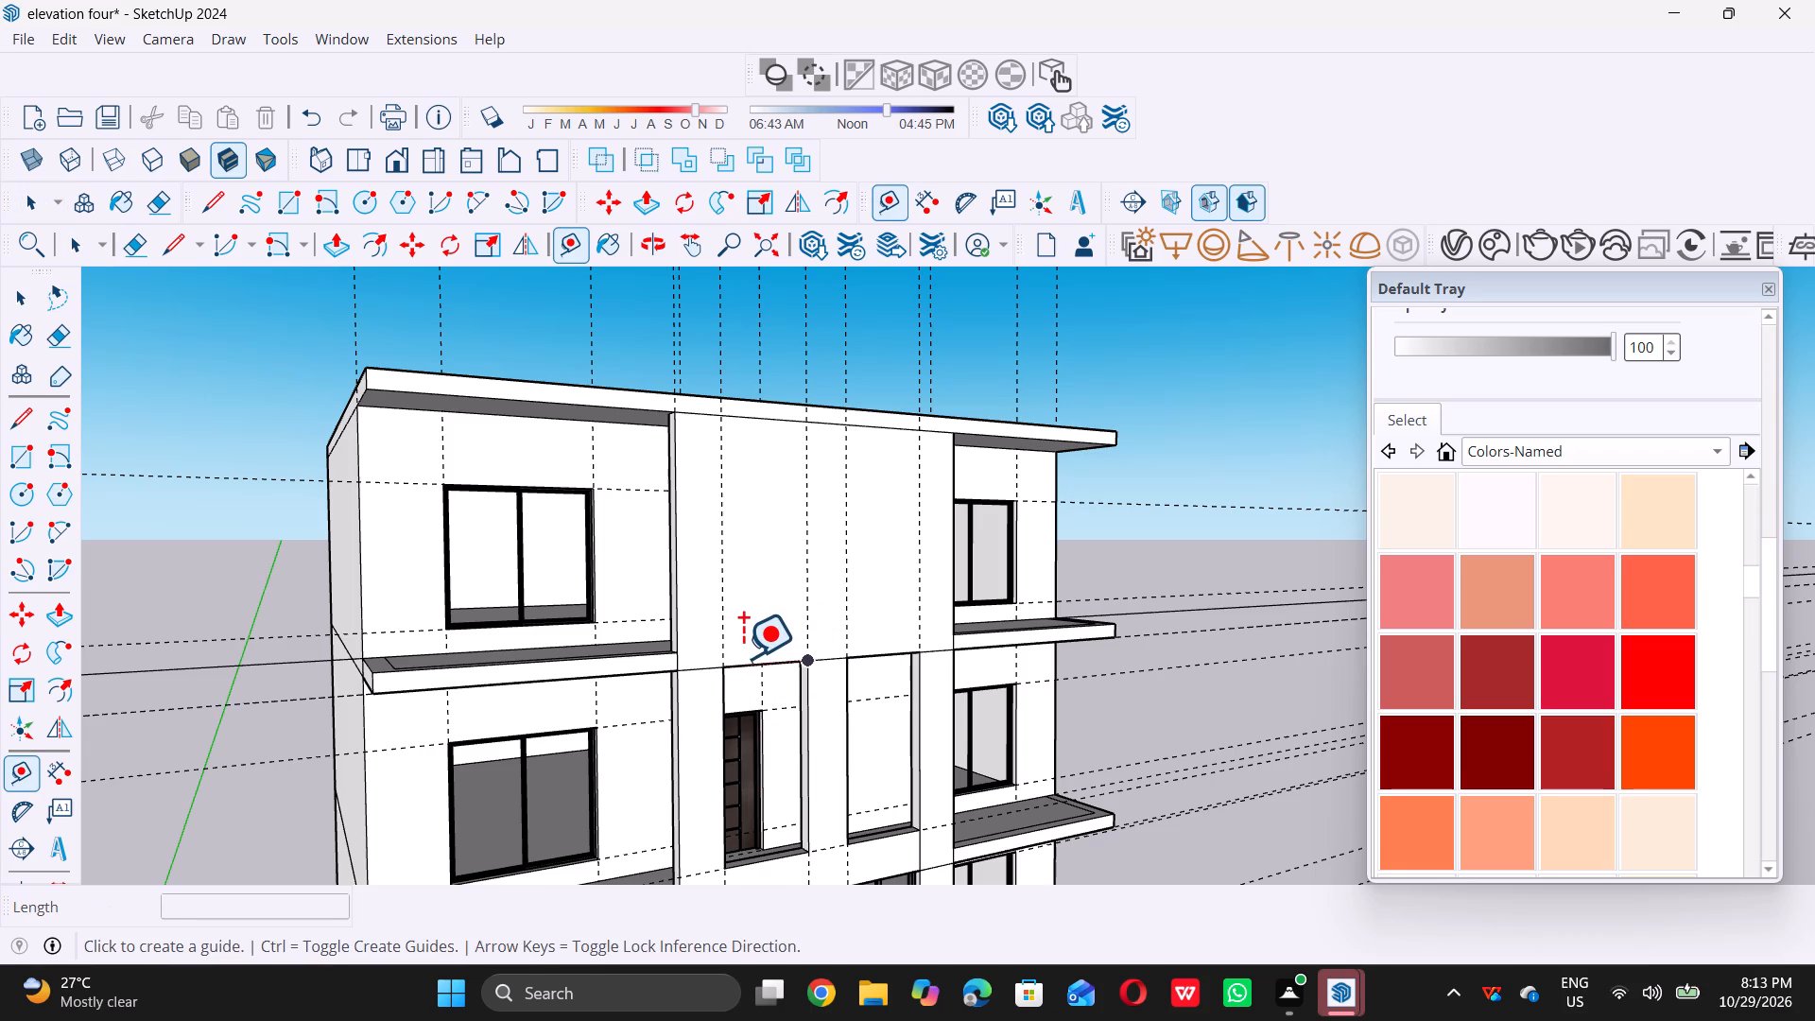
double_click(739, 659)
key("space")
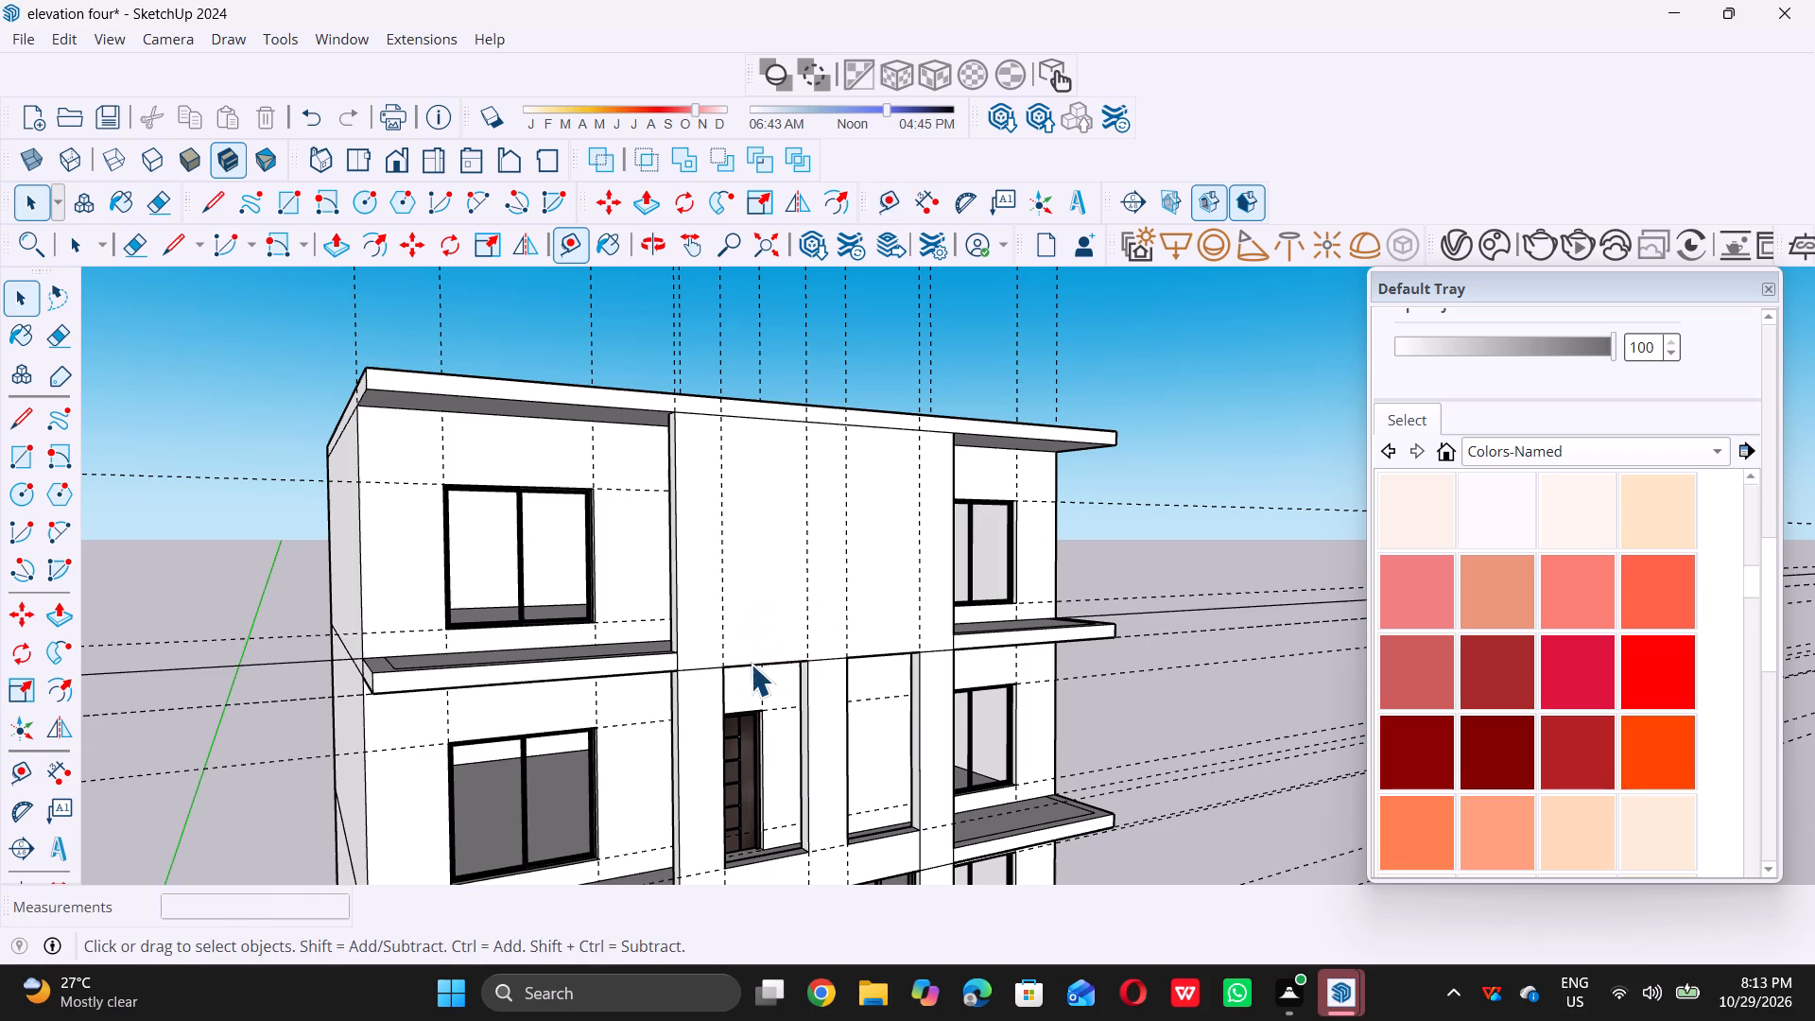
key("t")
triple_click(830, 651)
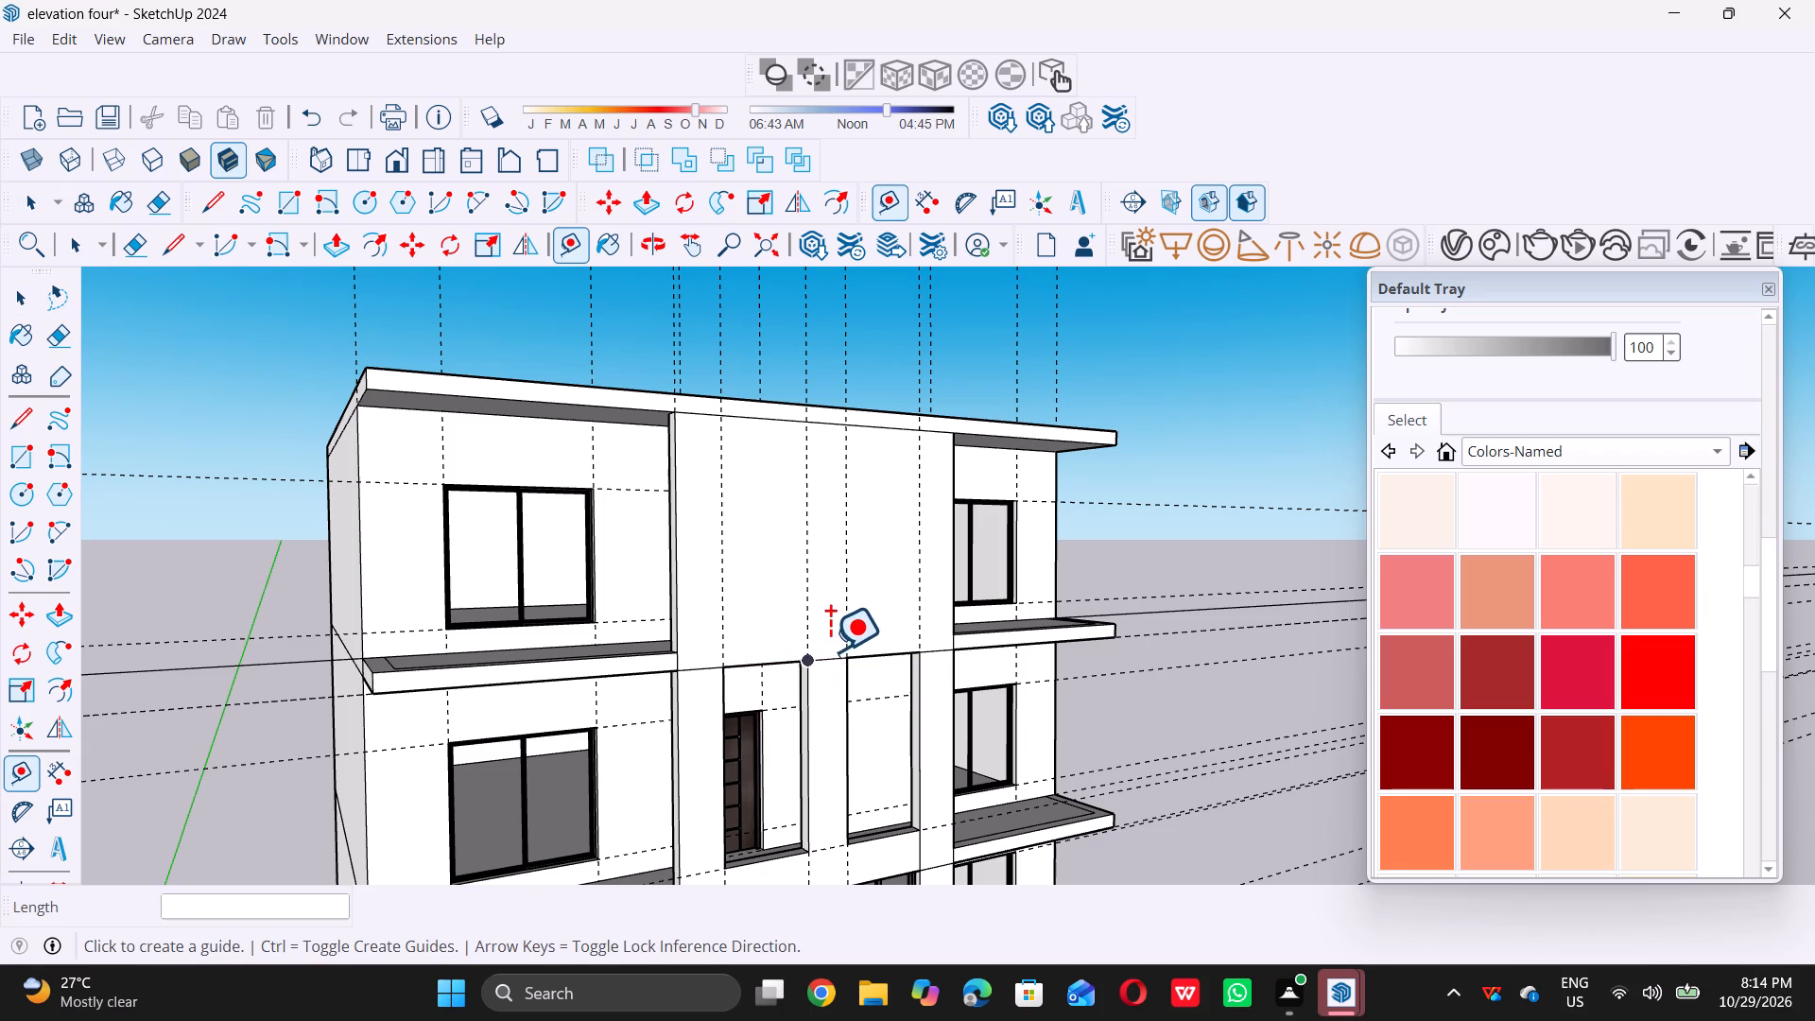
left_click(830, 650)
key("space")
Place a horizontal guide 2' above the lower edge of the top storey's front feature panel.
scroll(800, 655, "down", 5)
middle_click_drag(796, 603, 772, 705)
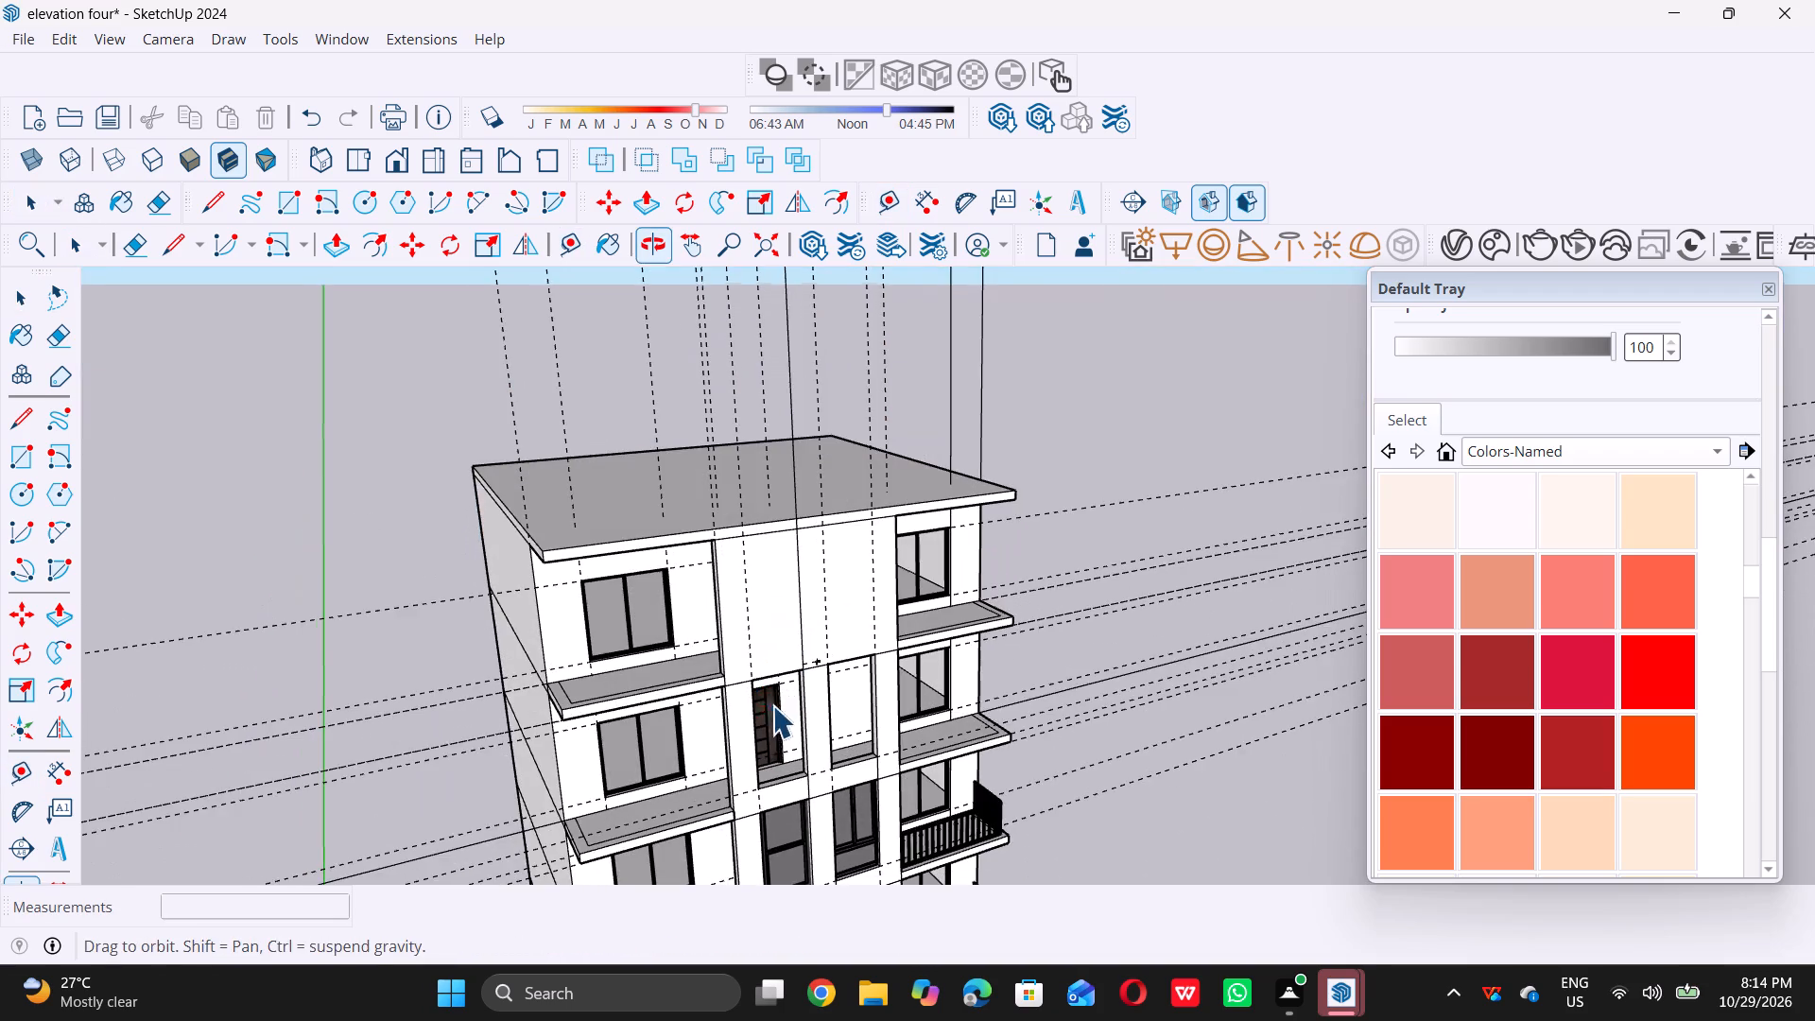
middle_click_drag(772, 705, 777, 705)
scroll(772, 684, "up", 14)
scroll(771, 672, "up", 7)
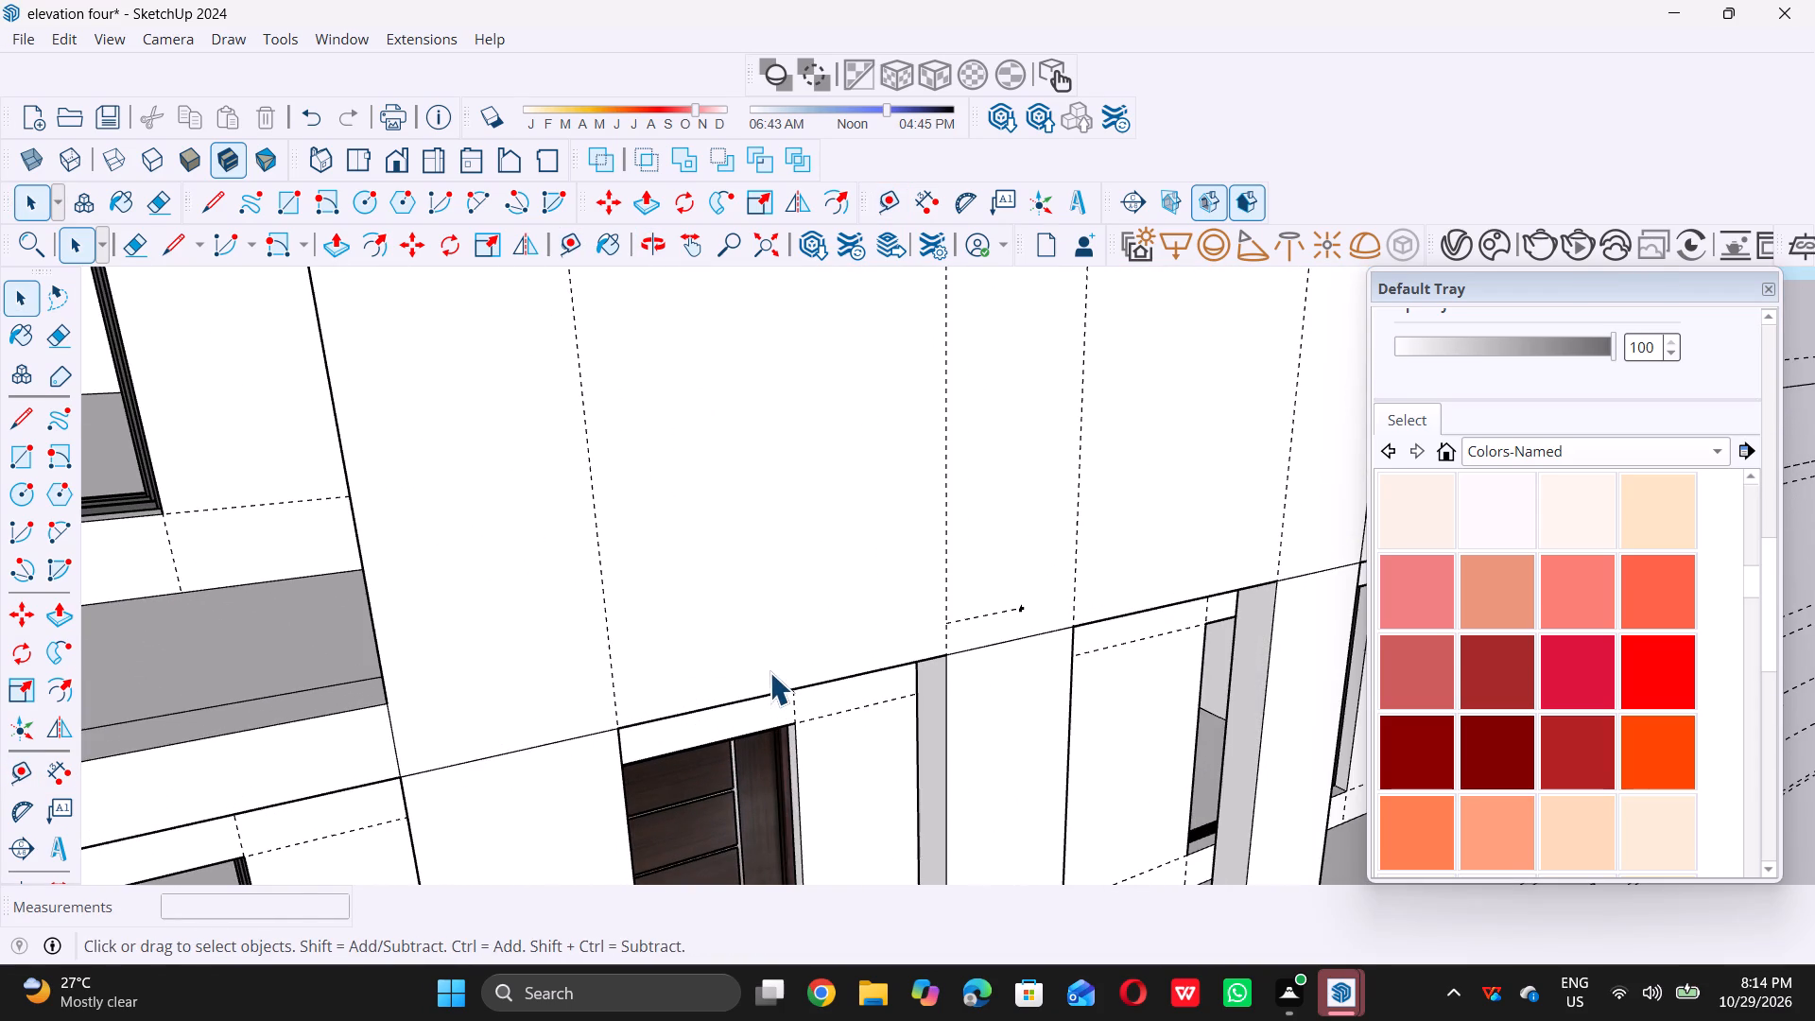
key("t")
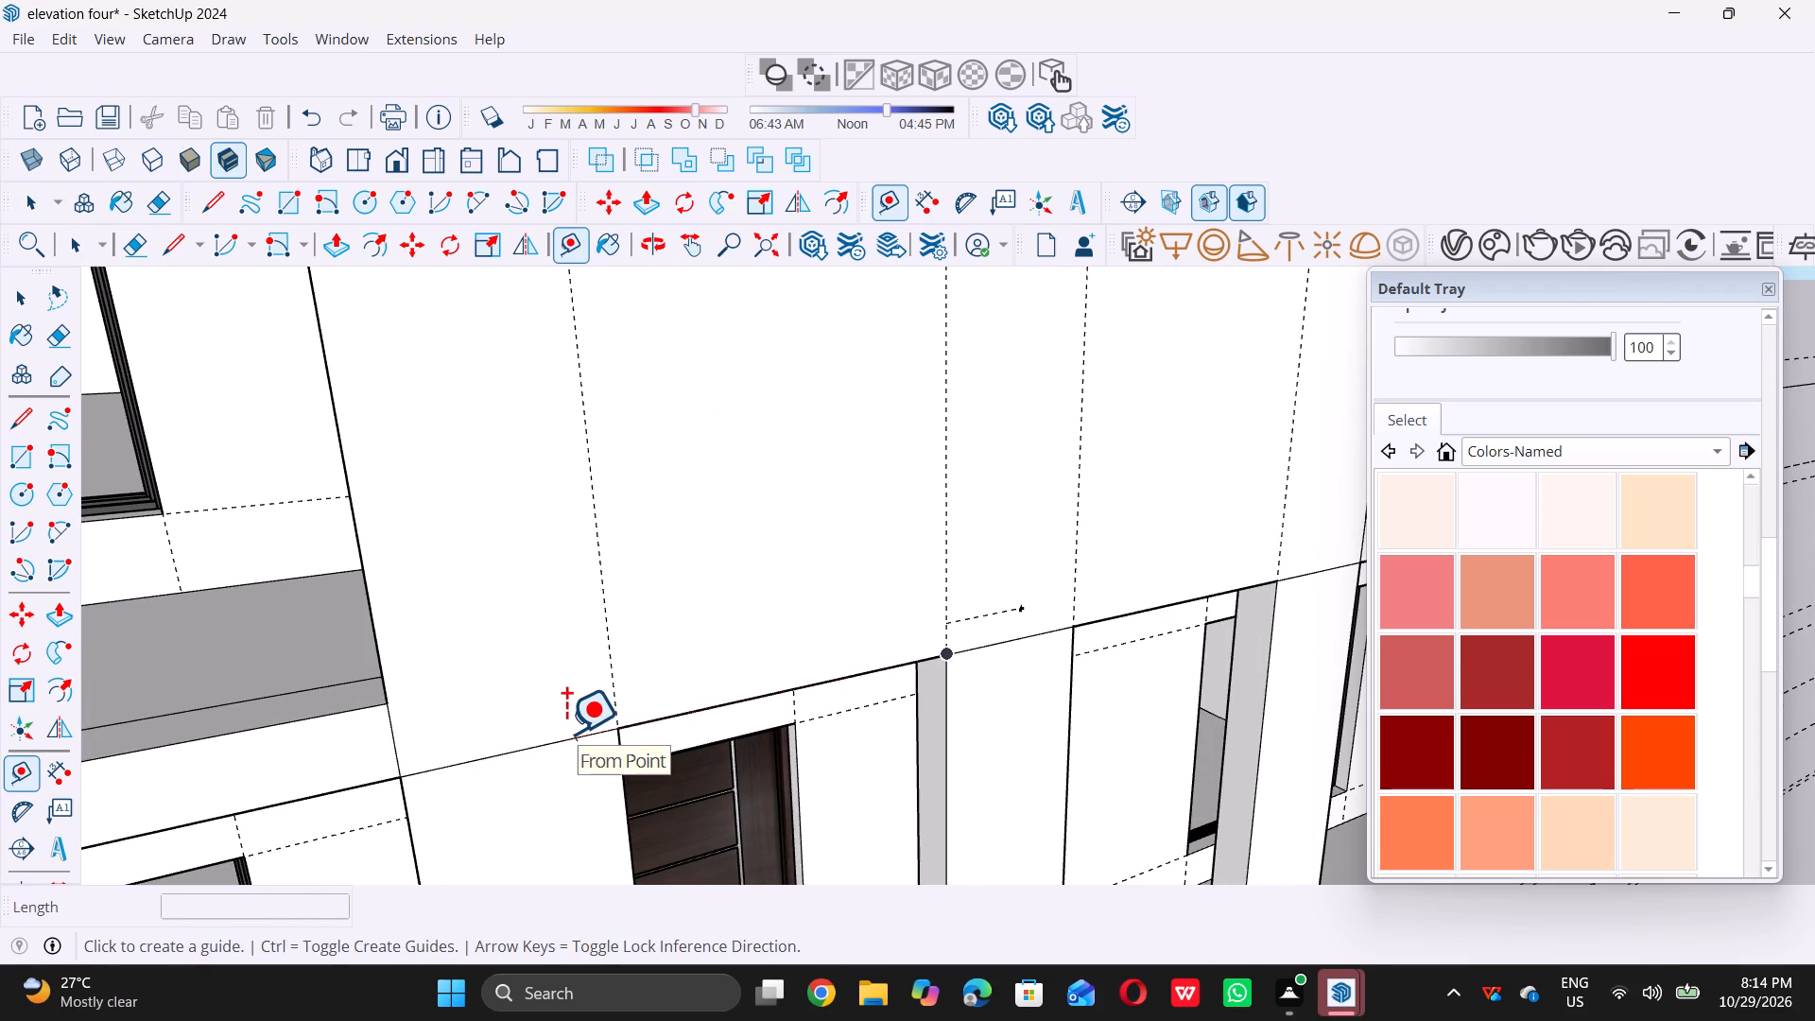
left_click(576, 736)
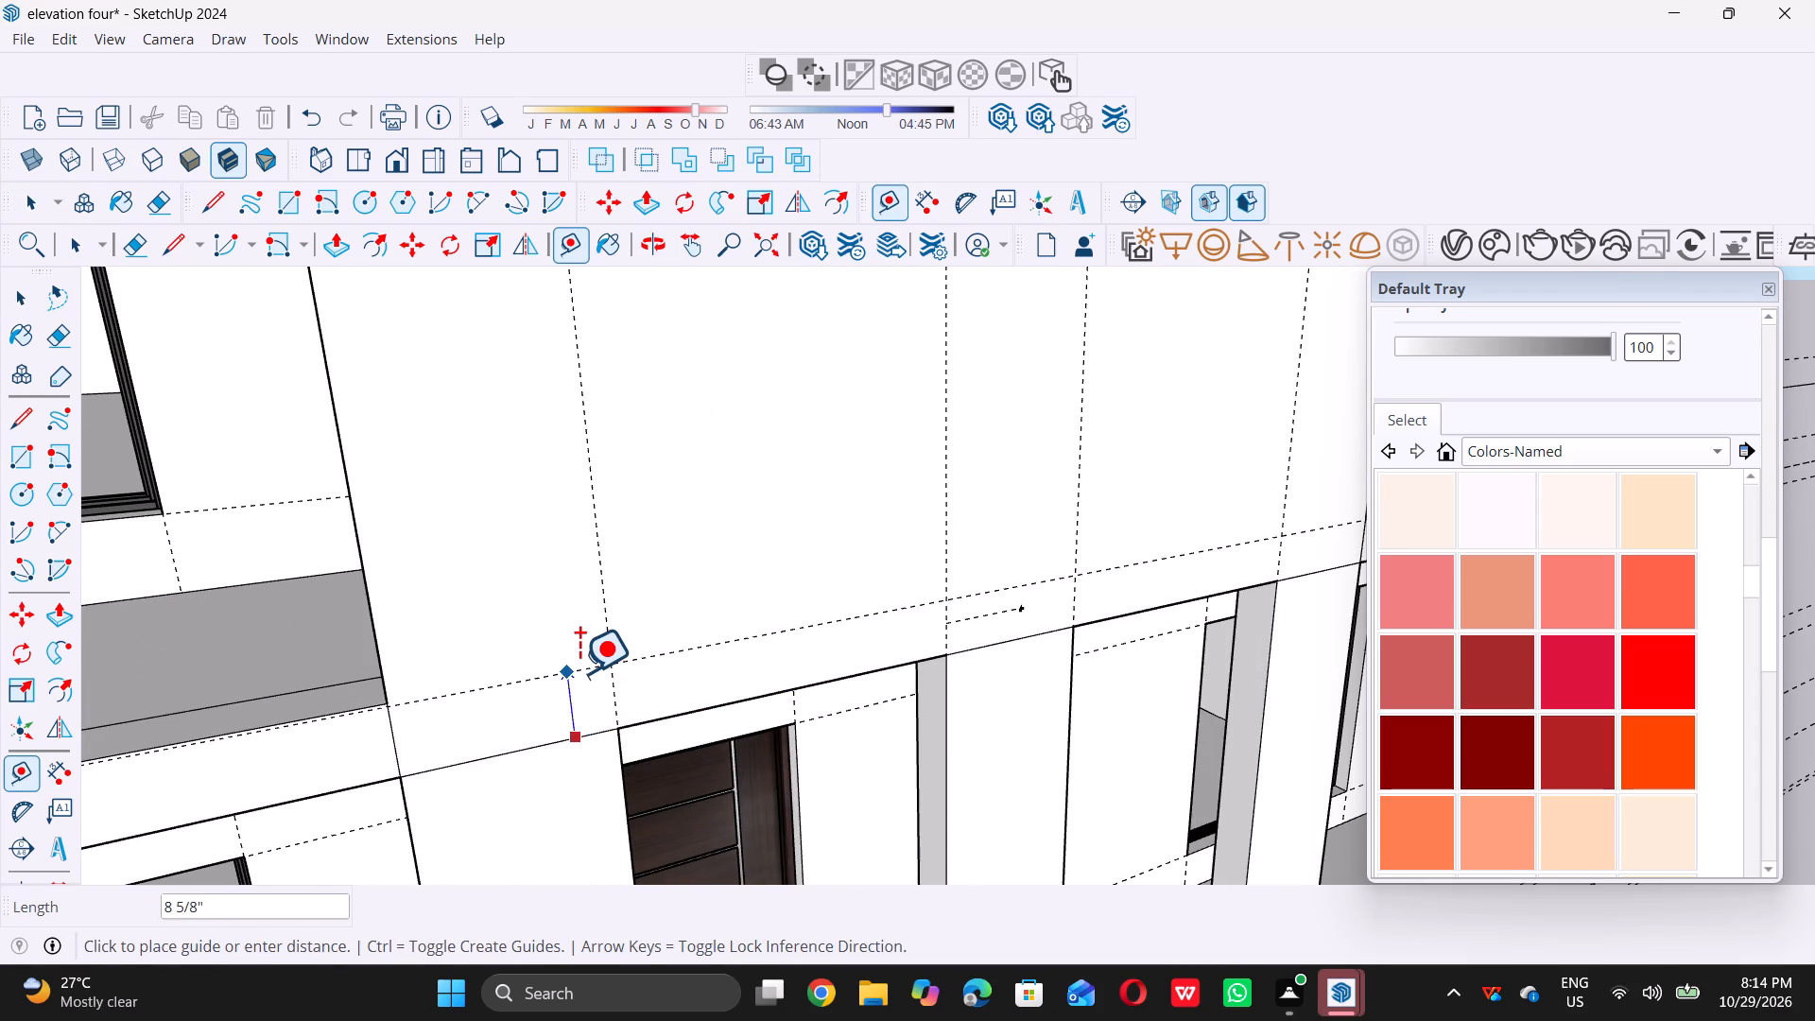
type("2'")
key("Return")
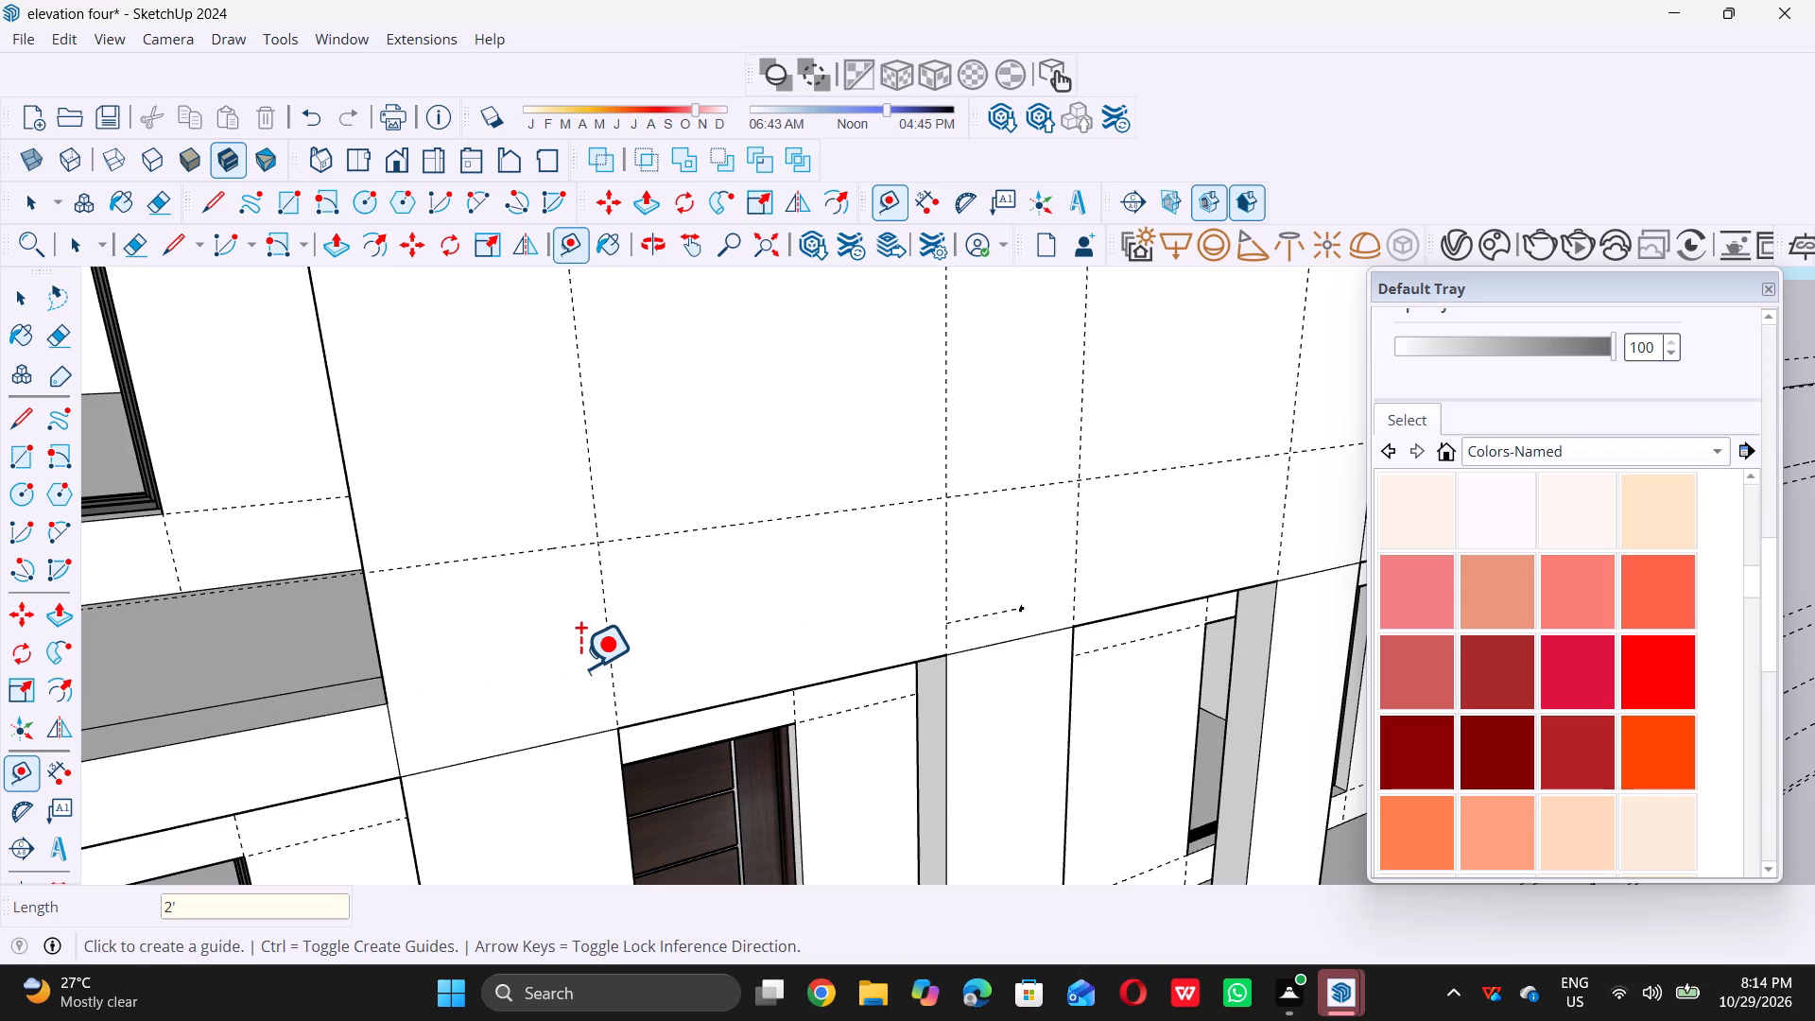
key("space")
Draw a 4' by 8' 9" rectangle on the front panel above the door bay, from the roof slab's underside down to the horizontal guide.
scroll(680, 560, "down", 8)
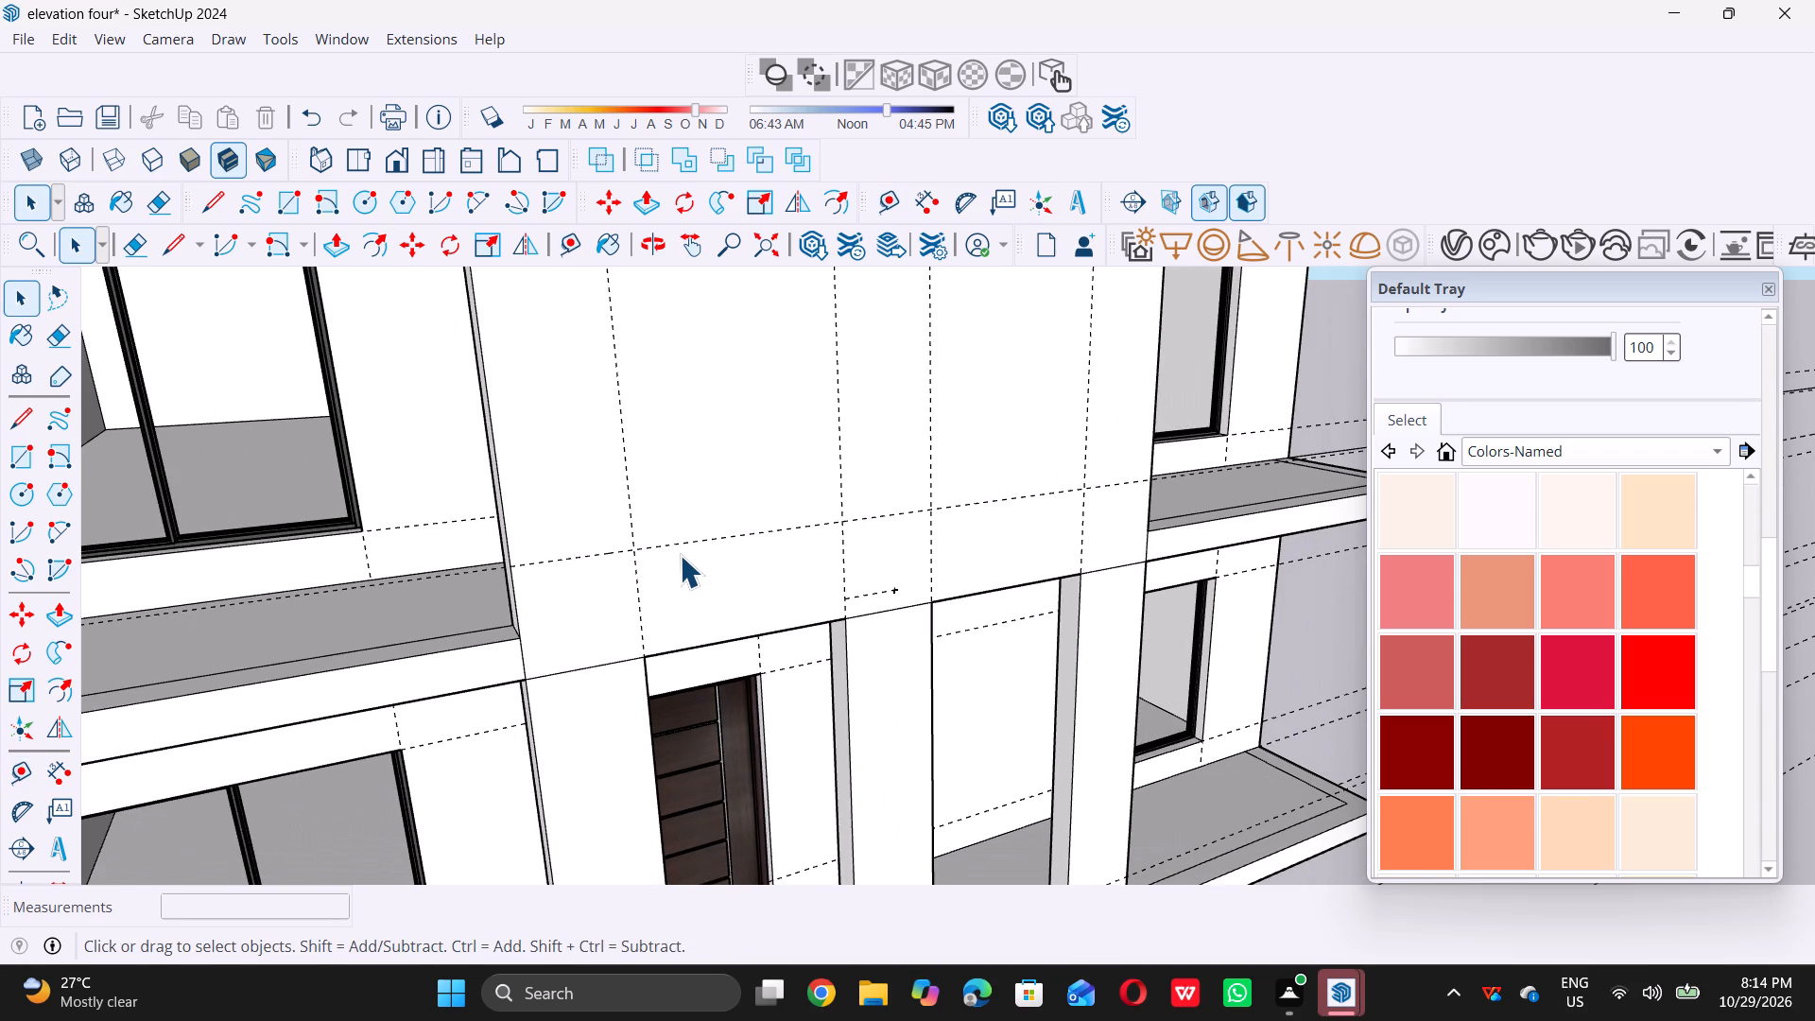
scroll(697, 548, "down", 13)
middle_click_drag(664, 461, 672, 457)
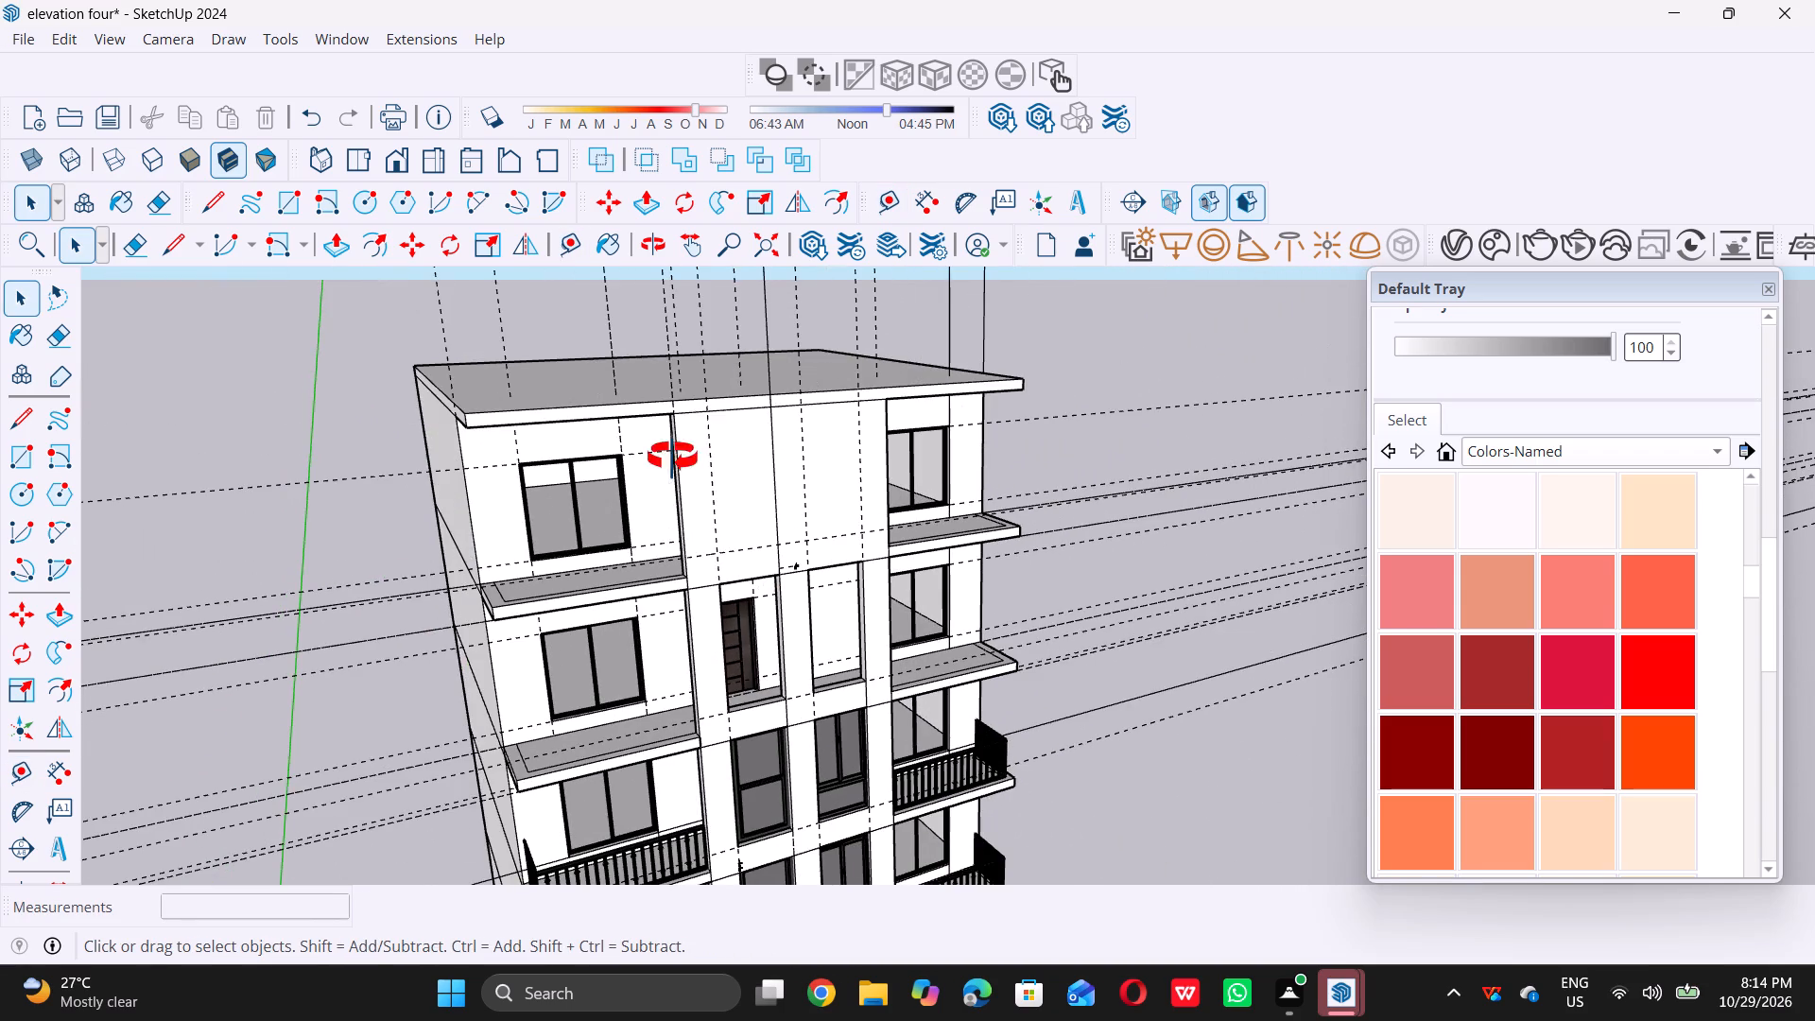
middle_click_drag(672, 457, 749, 435)
scroll(772, 434, "up", 3)
key("r")
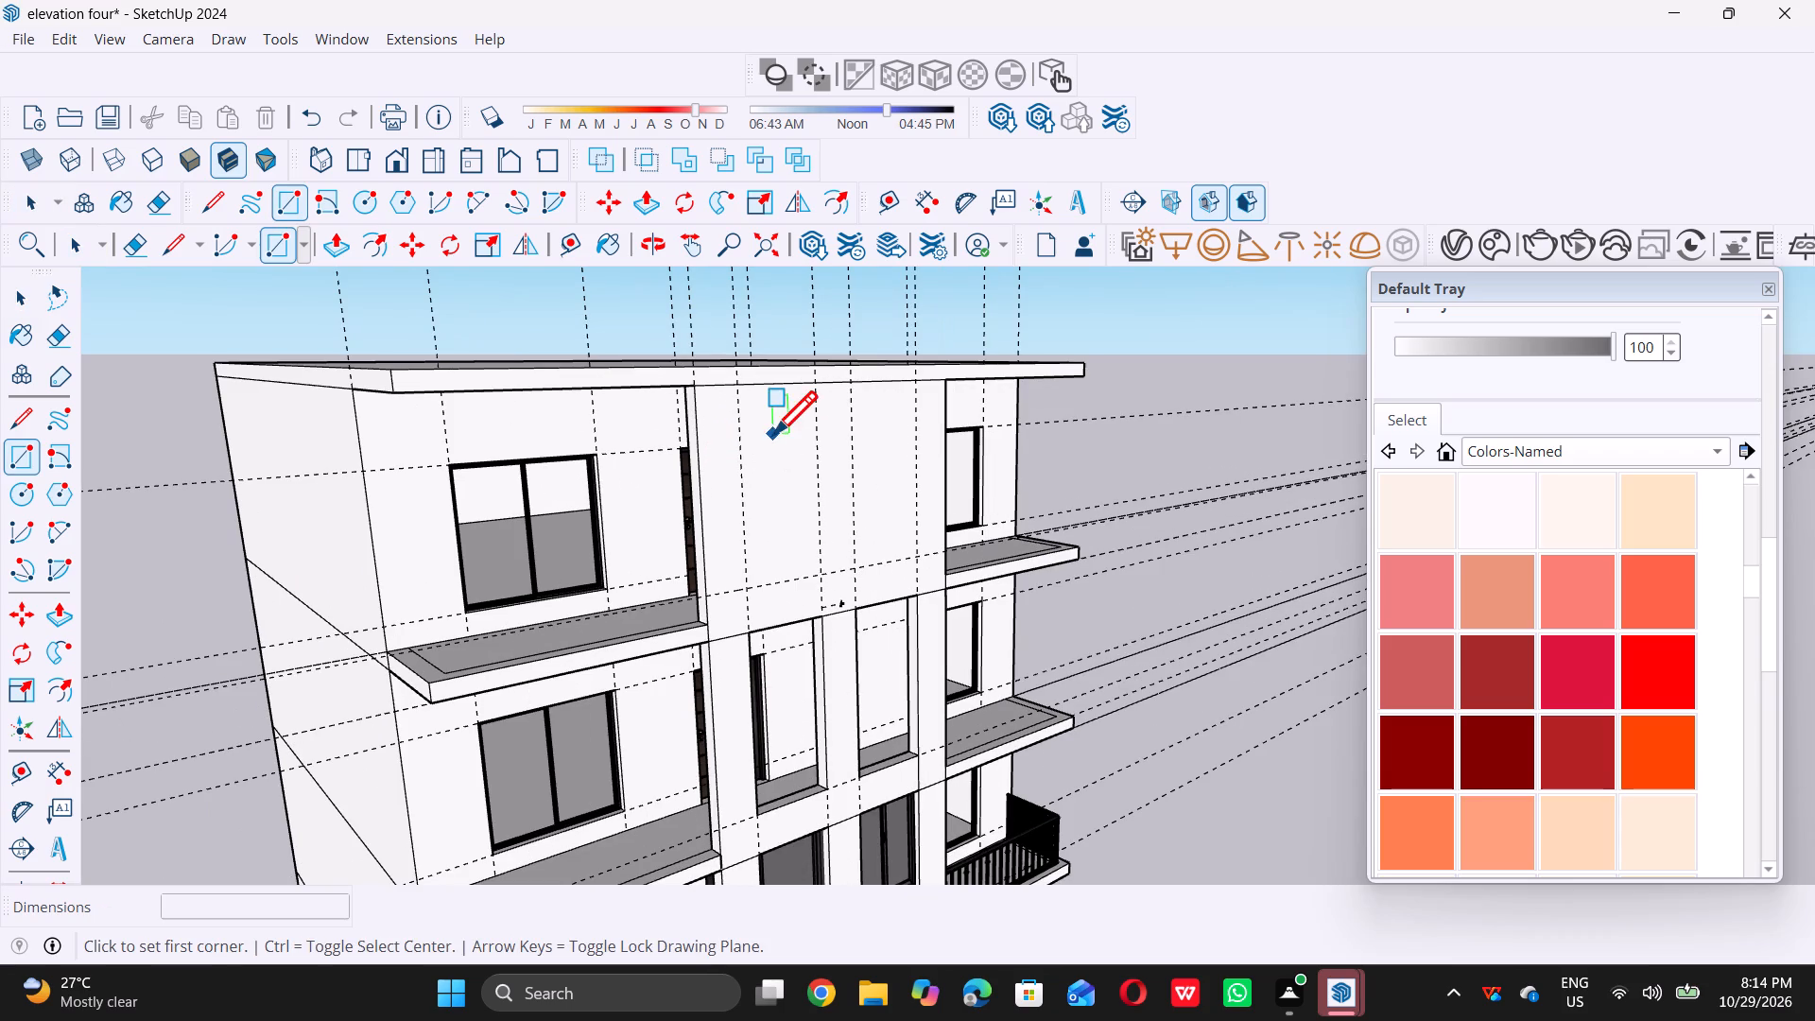
triple_click(740, 384)
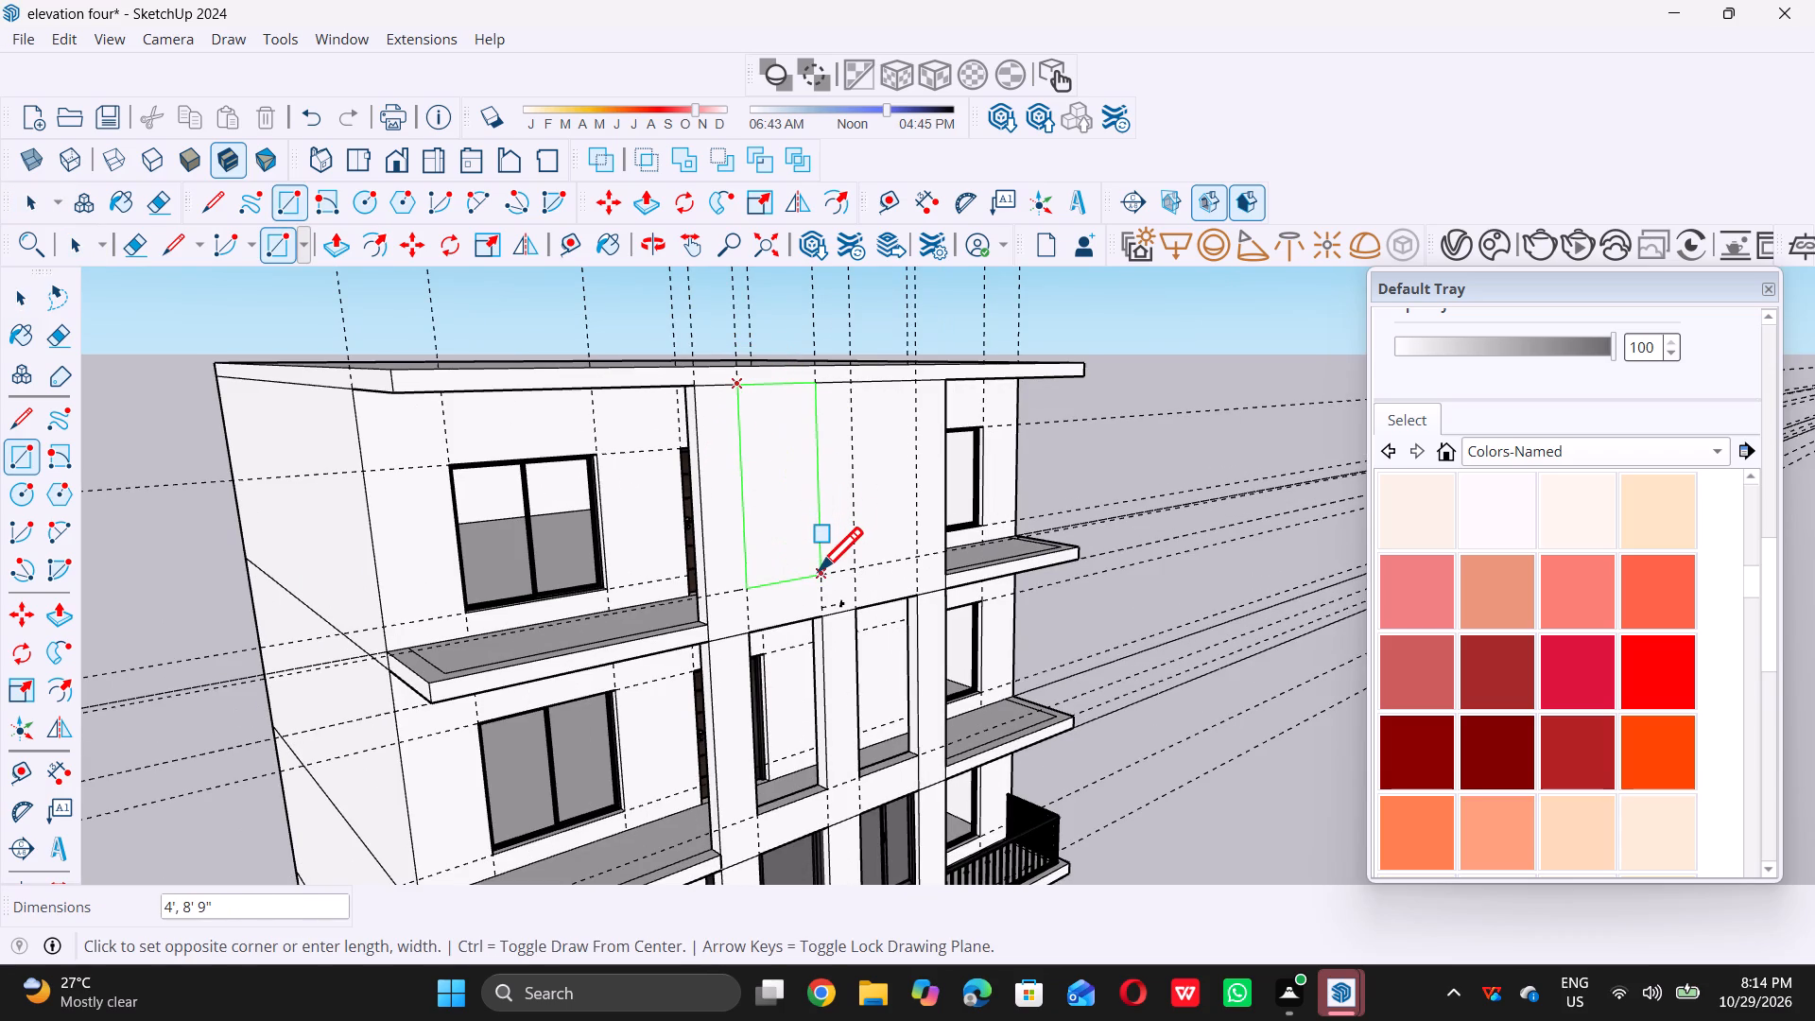
left_click(818, 570)
Draw a second rectangle about 3' 11 1/2" by 8' 9" on the front panel's neighbouring bay, from the horizontal guide up to the roof slab.
scroll(903, 559, "up", 3)
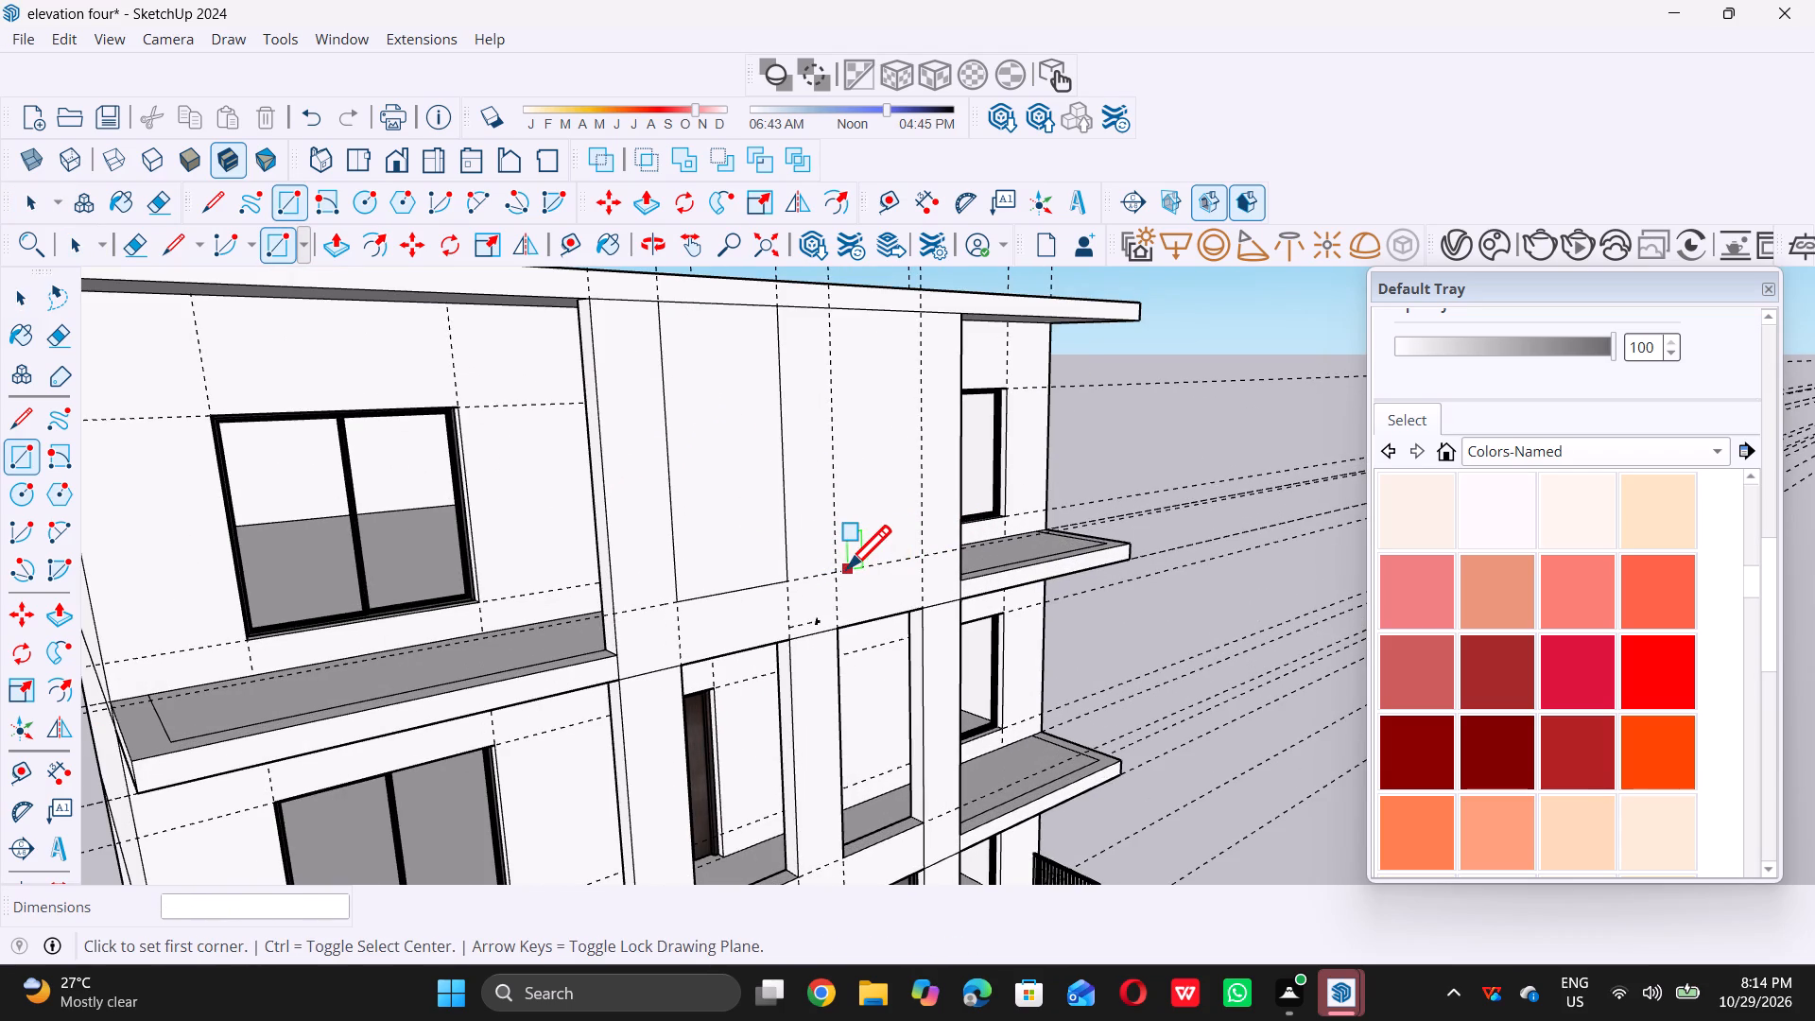
left_click(838, 571)
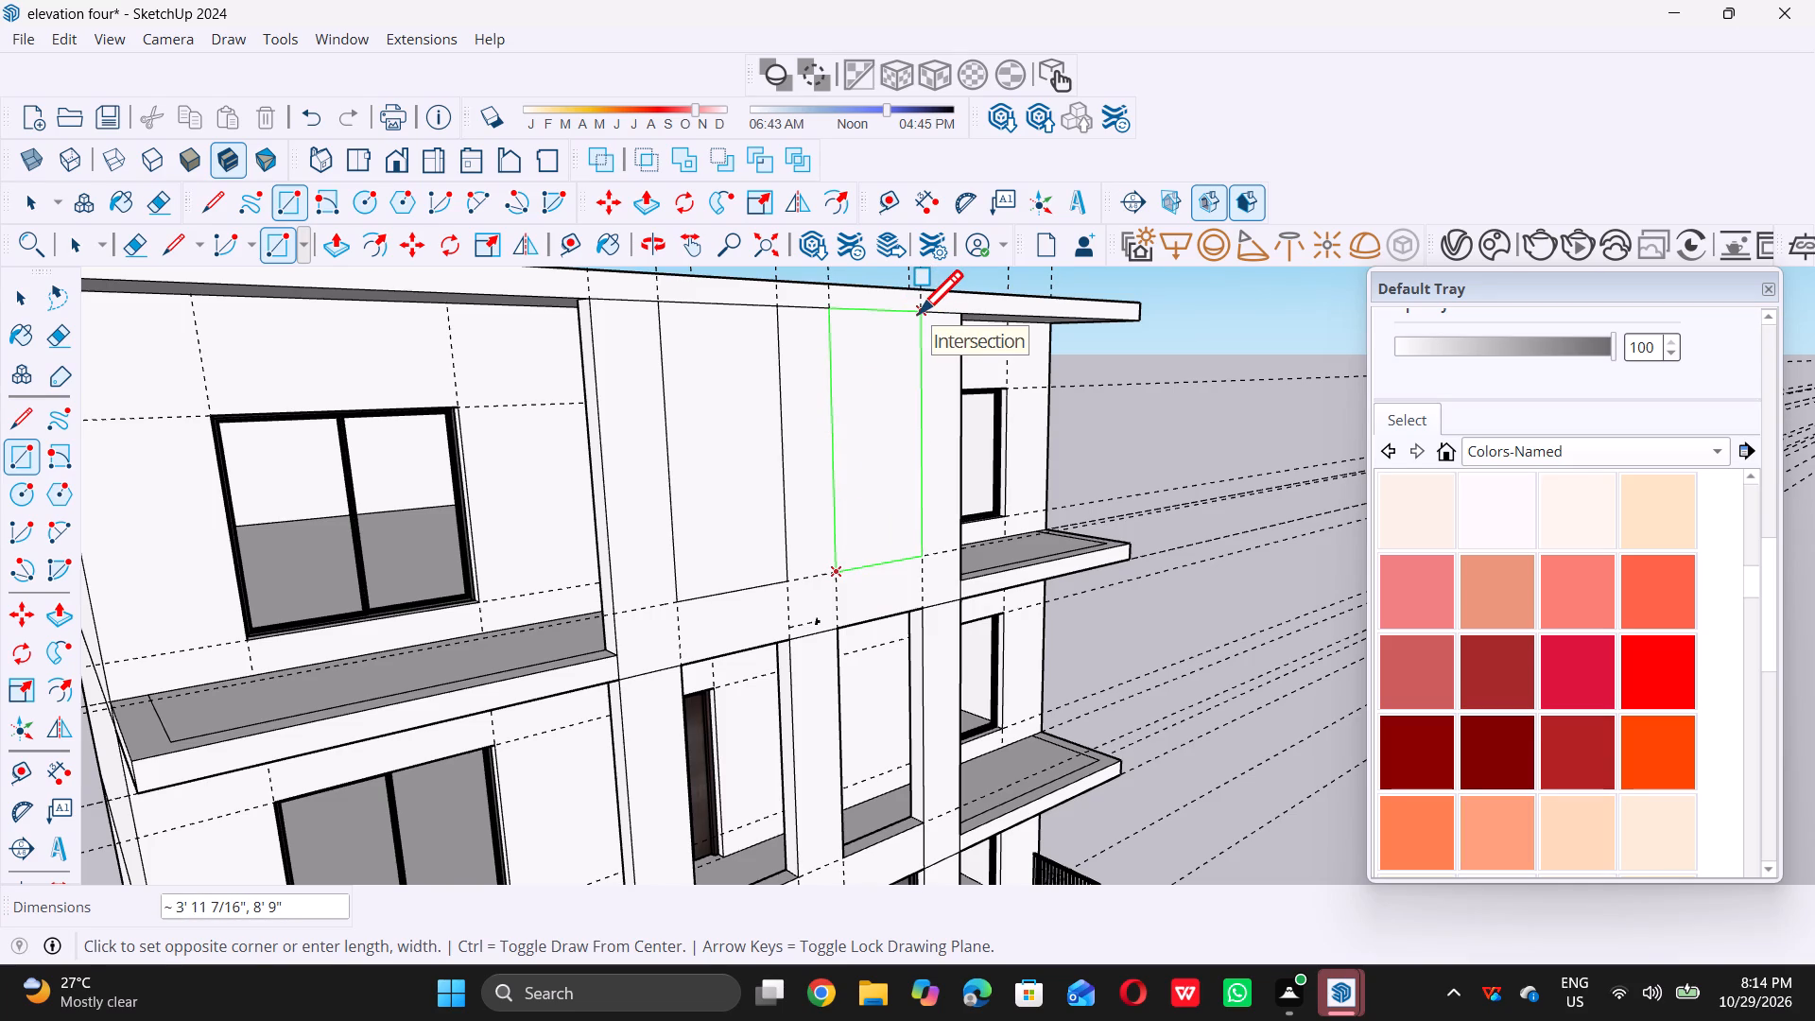
left_click(919, 313)
key("space")
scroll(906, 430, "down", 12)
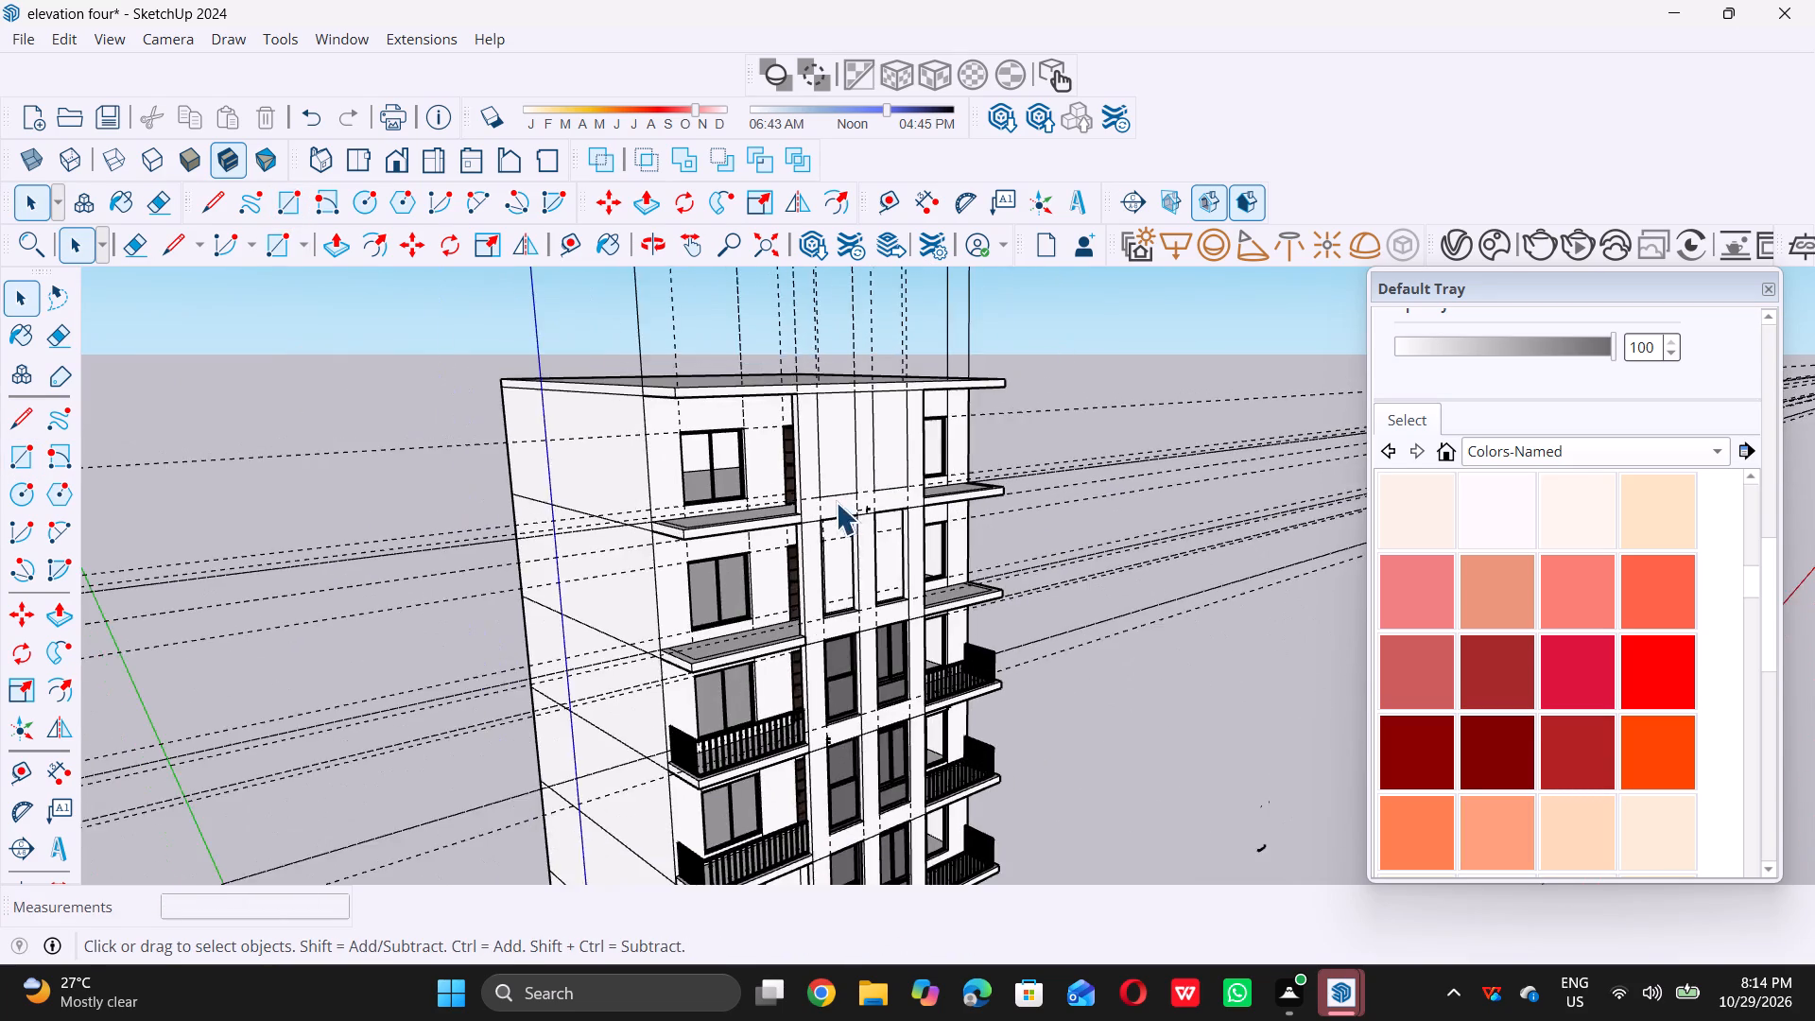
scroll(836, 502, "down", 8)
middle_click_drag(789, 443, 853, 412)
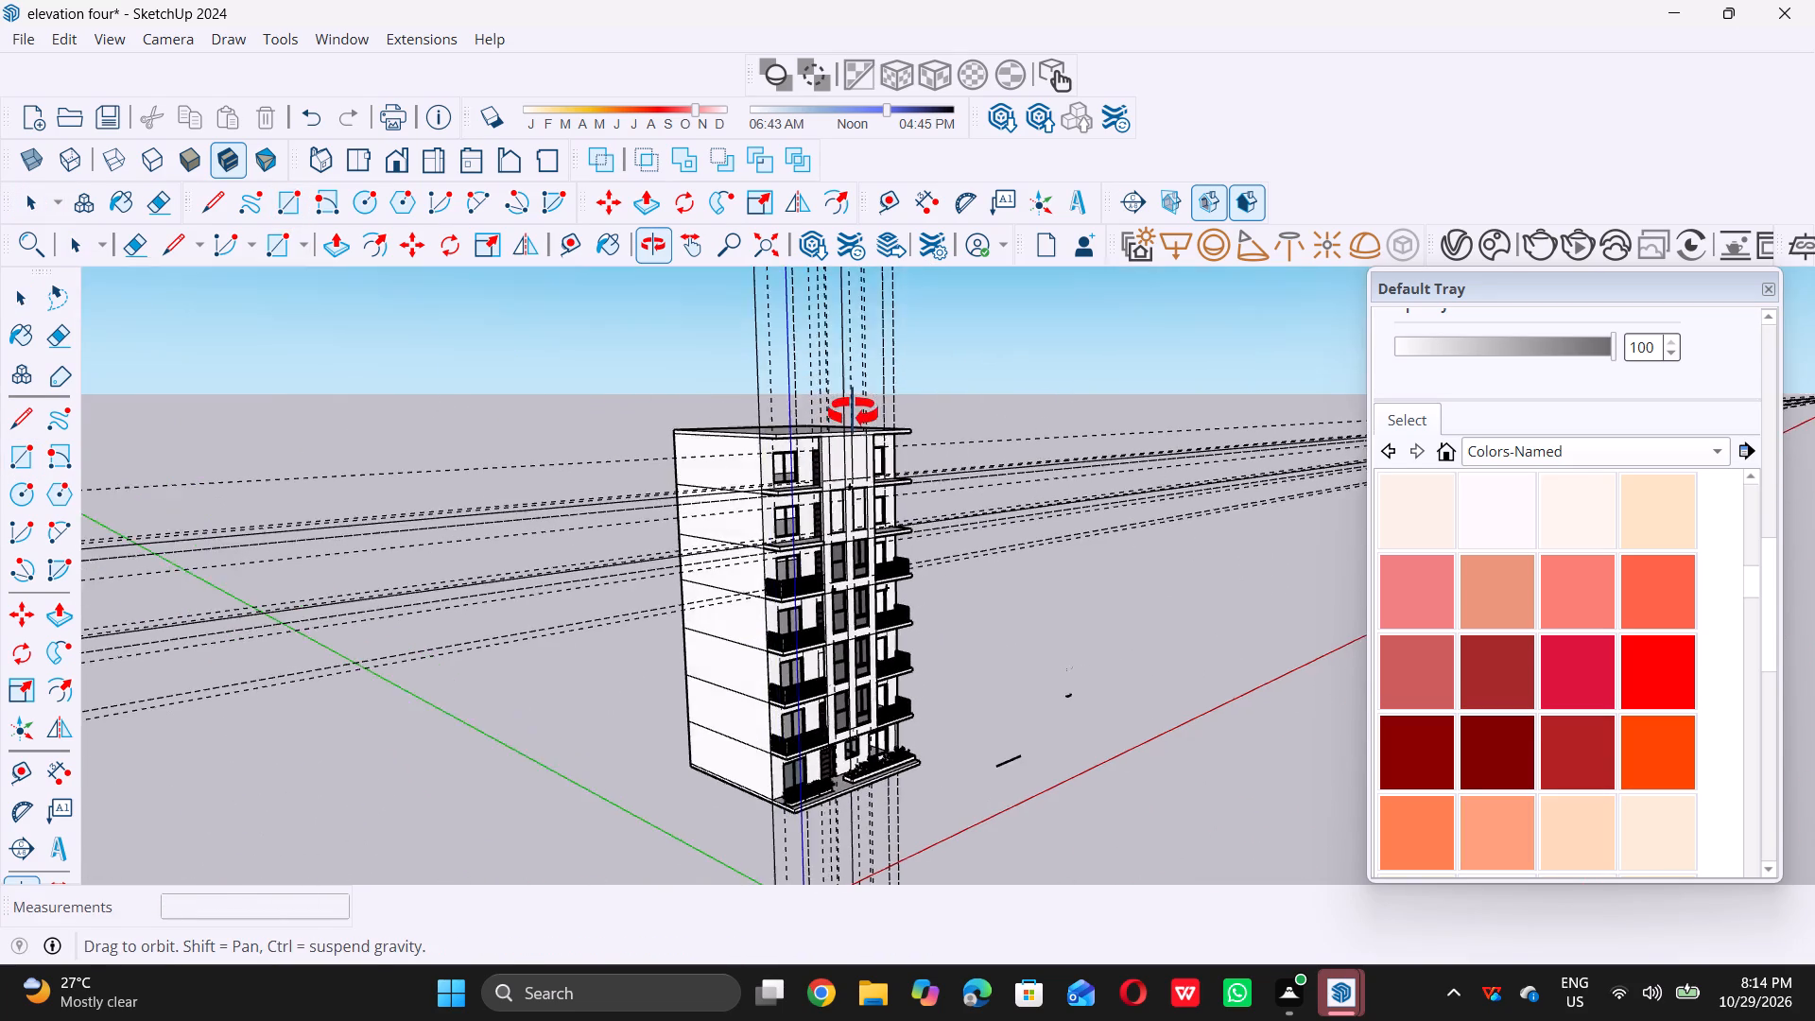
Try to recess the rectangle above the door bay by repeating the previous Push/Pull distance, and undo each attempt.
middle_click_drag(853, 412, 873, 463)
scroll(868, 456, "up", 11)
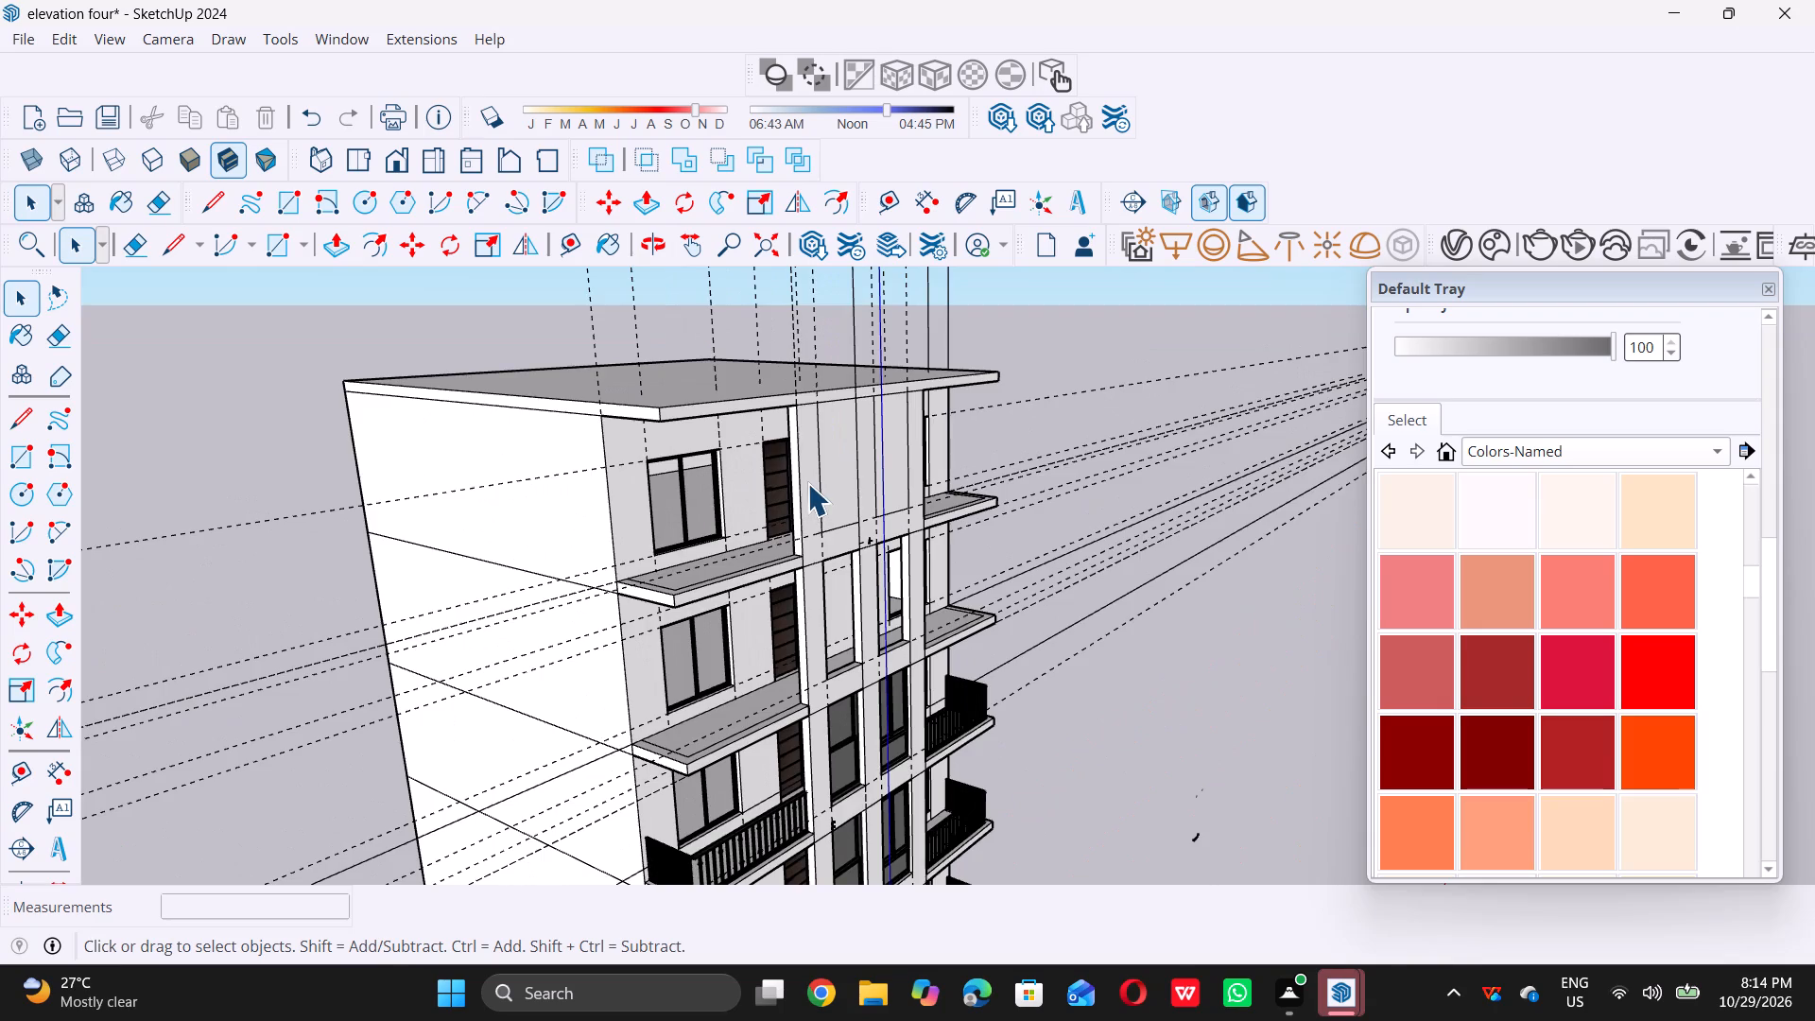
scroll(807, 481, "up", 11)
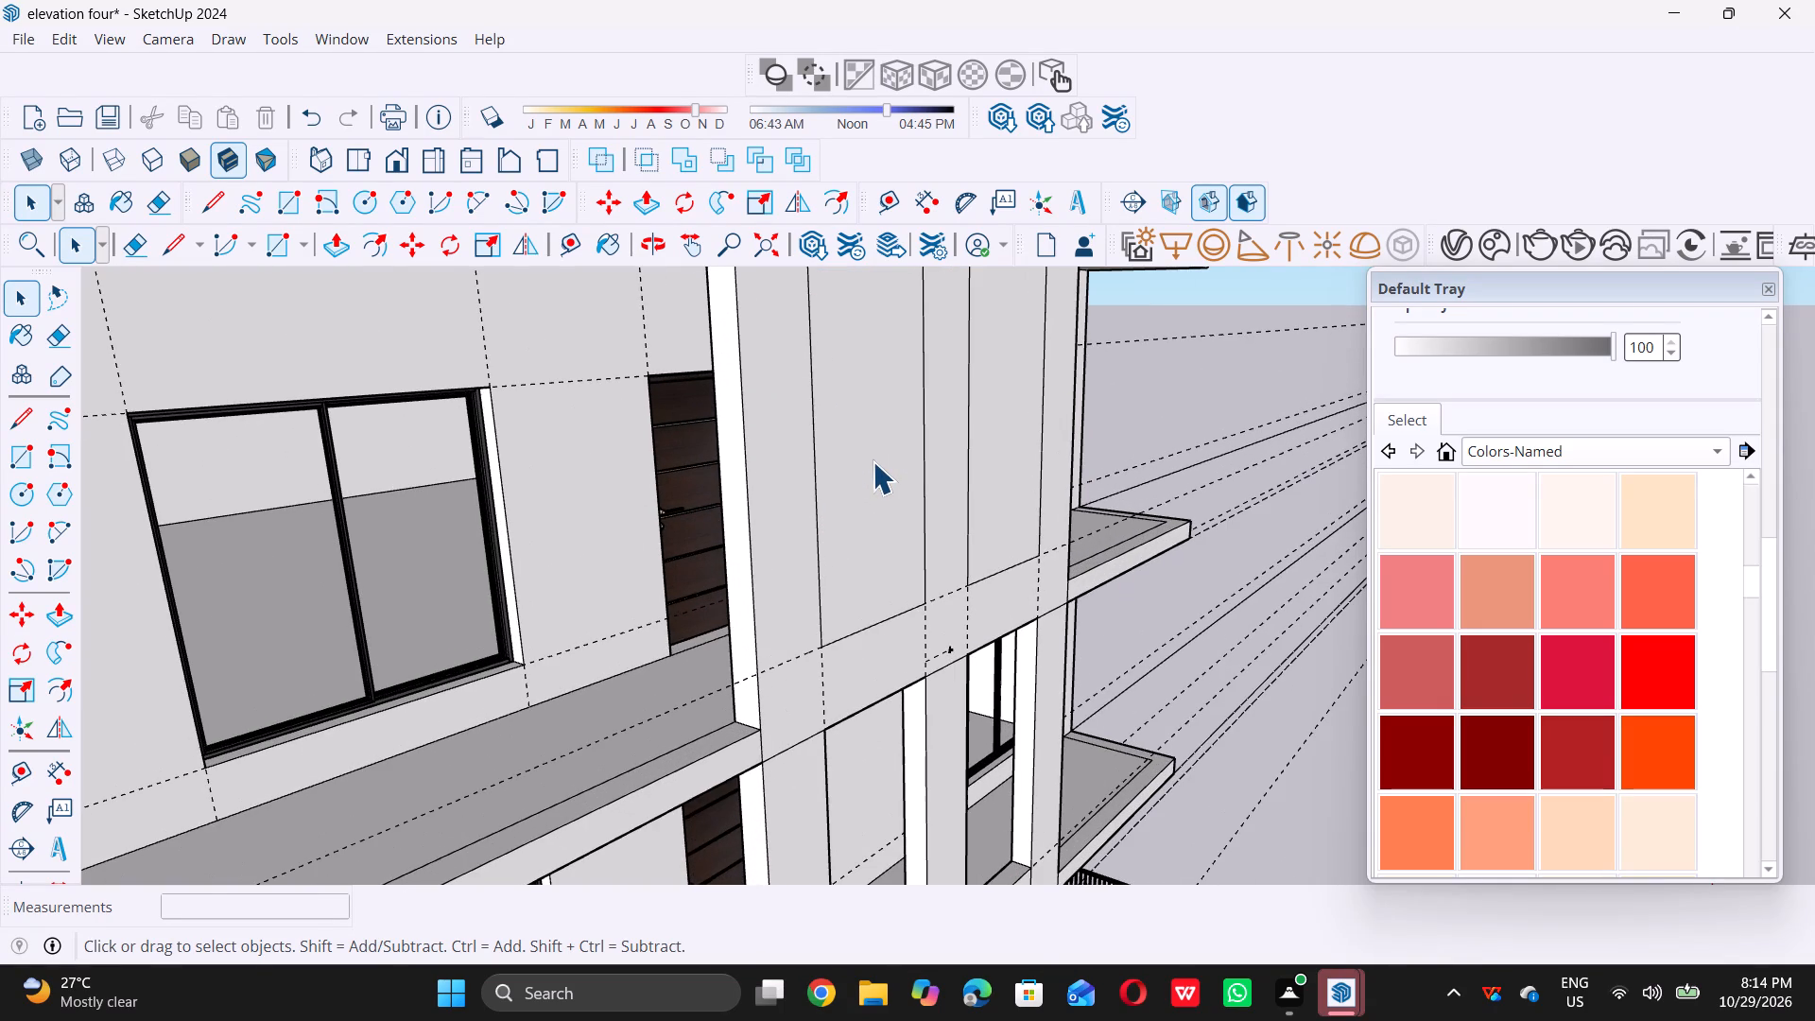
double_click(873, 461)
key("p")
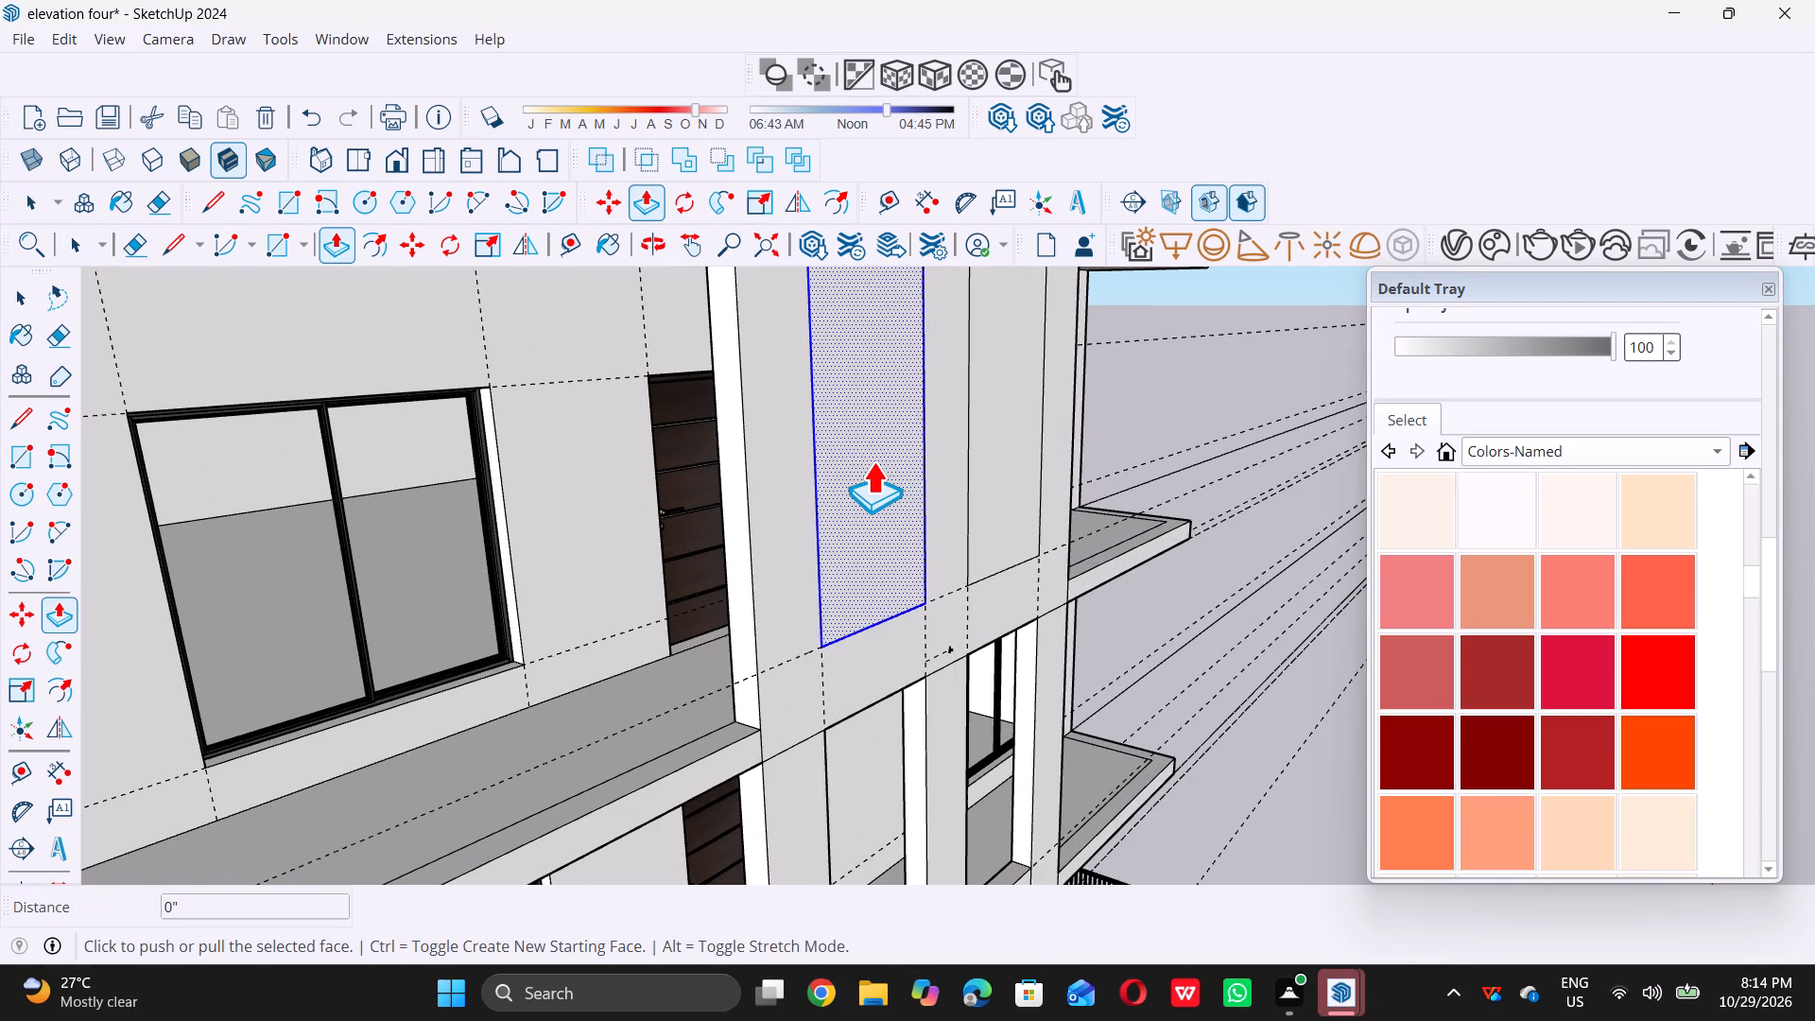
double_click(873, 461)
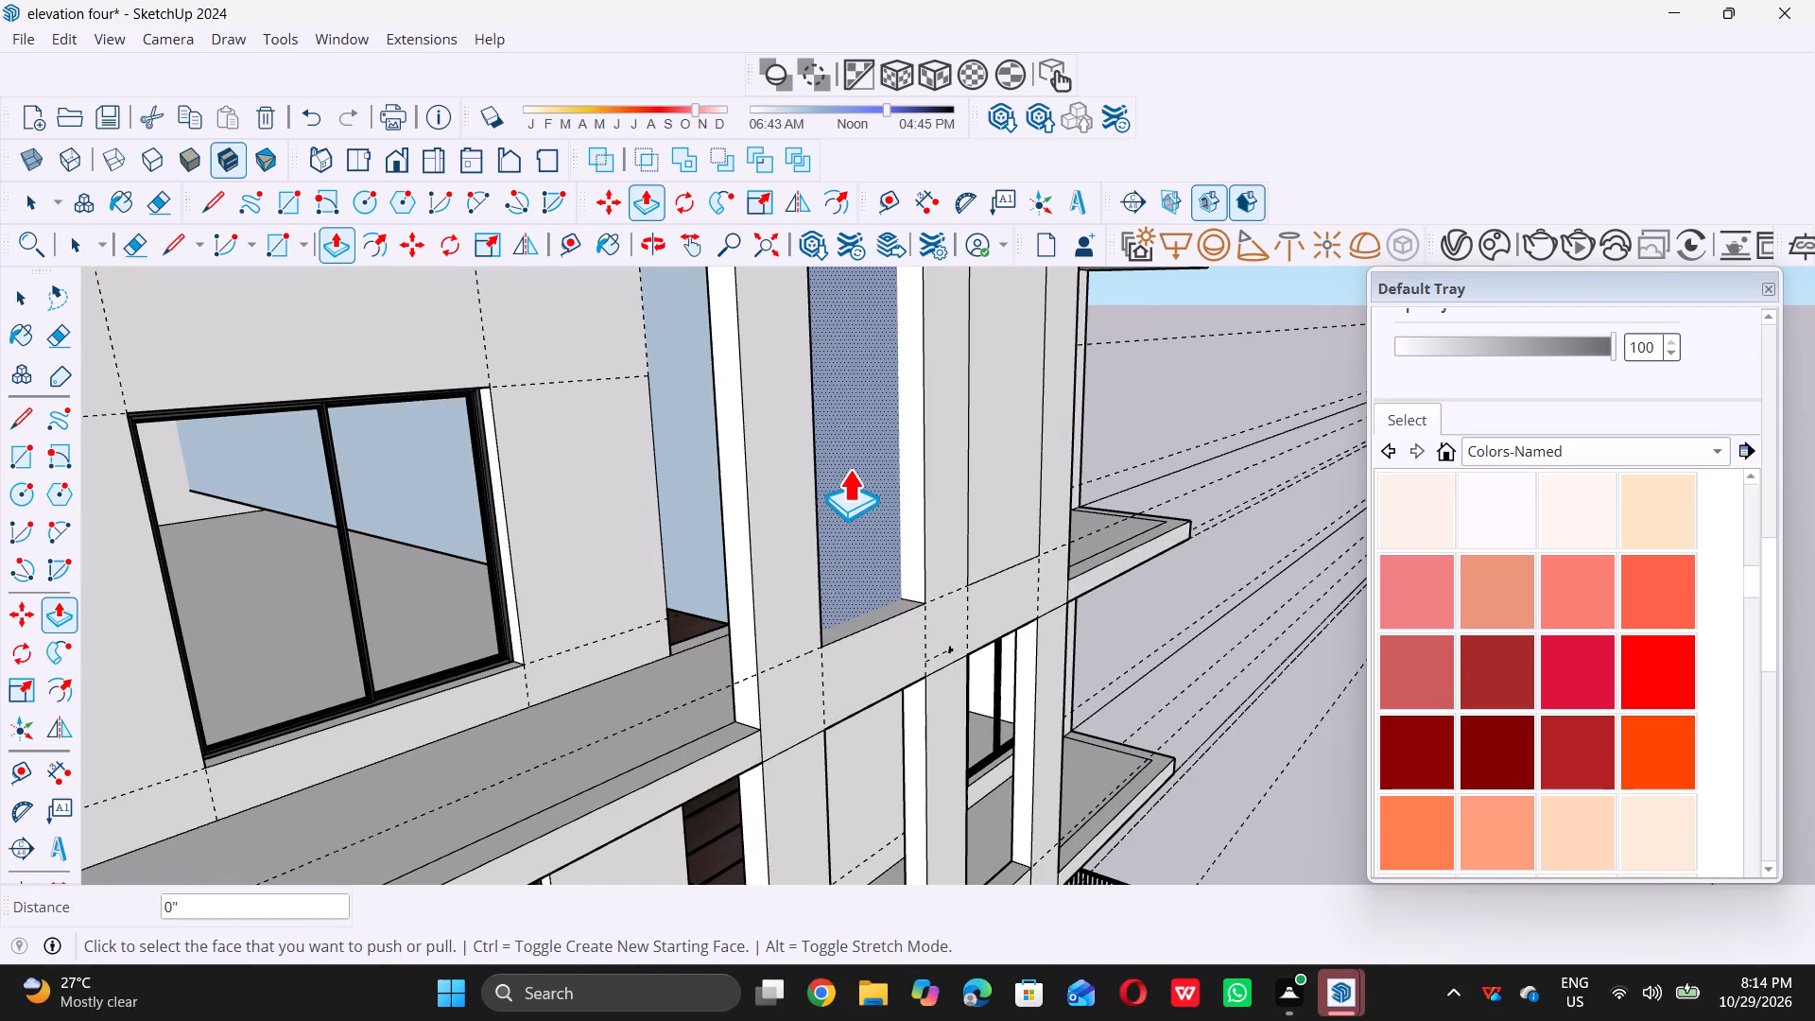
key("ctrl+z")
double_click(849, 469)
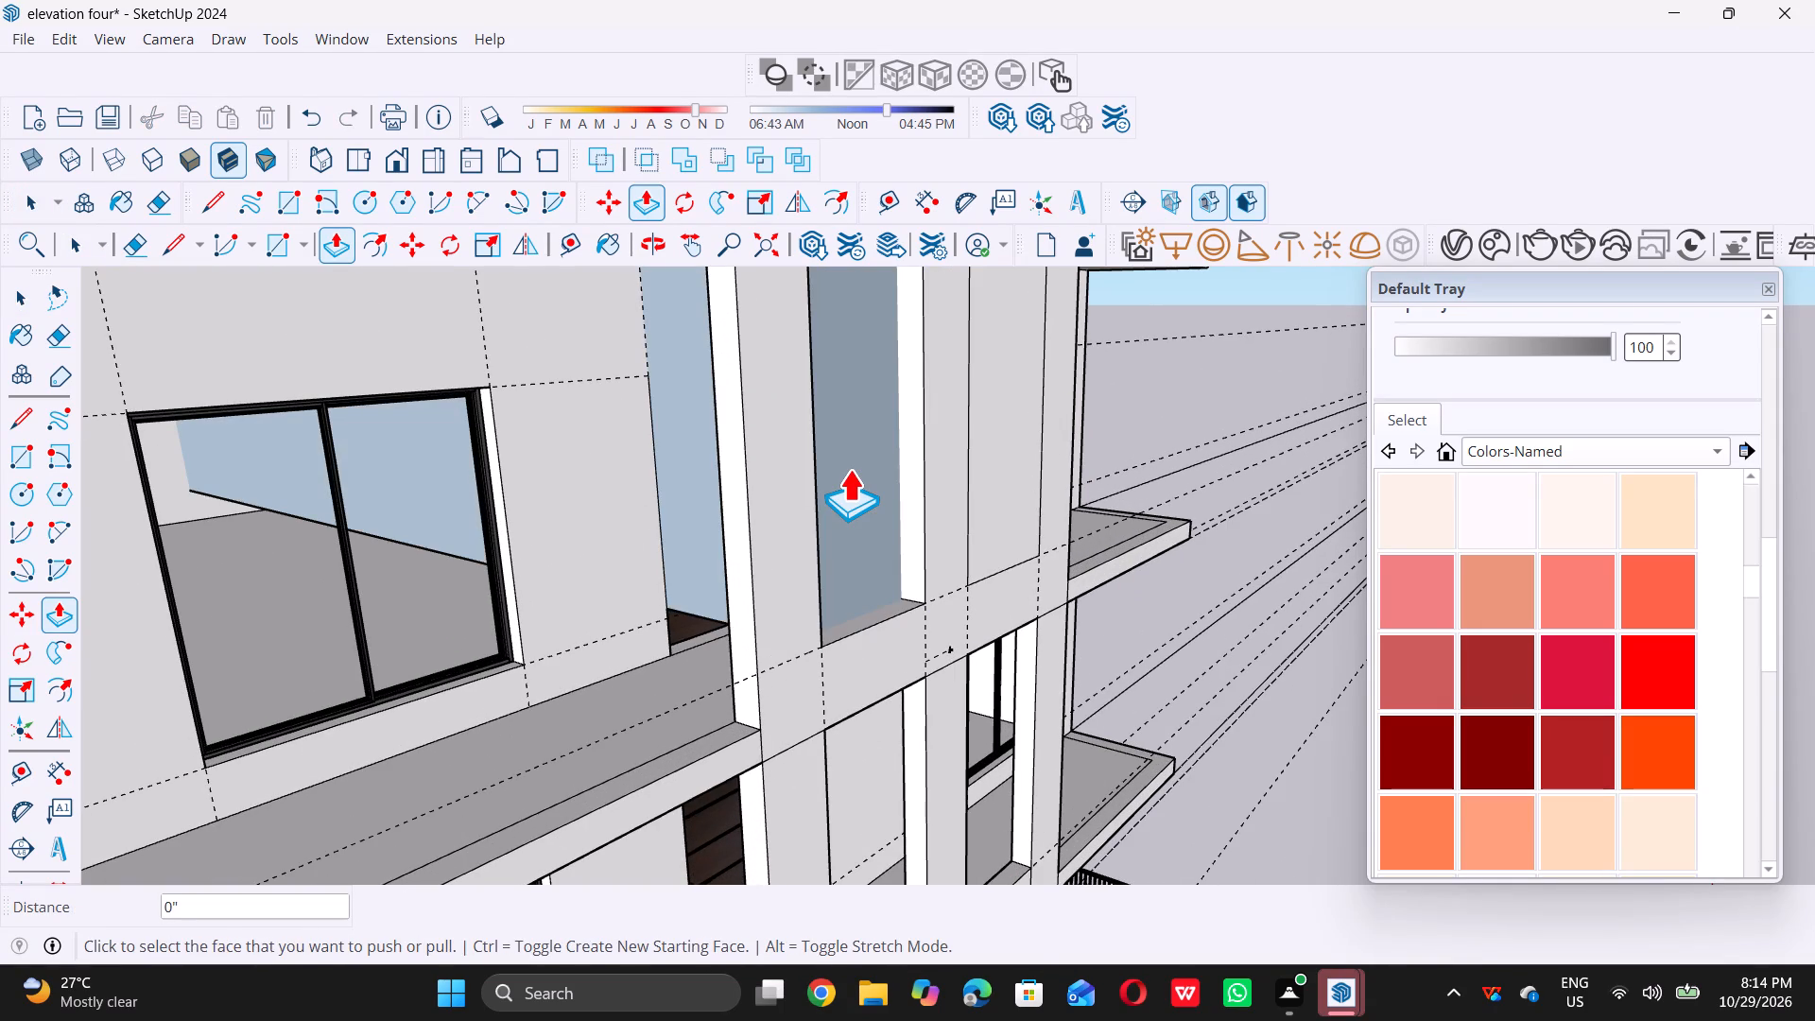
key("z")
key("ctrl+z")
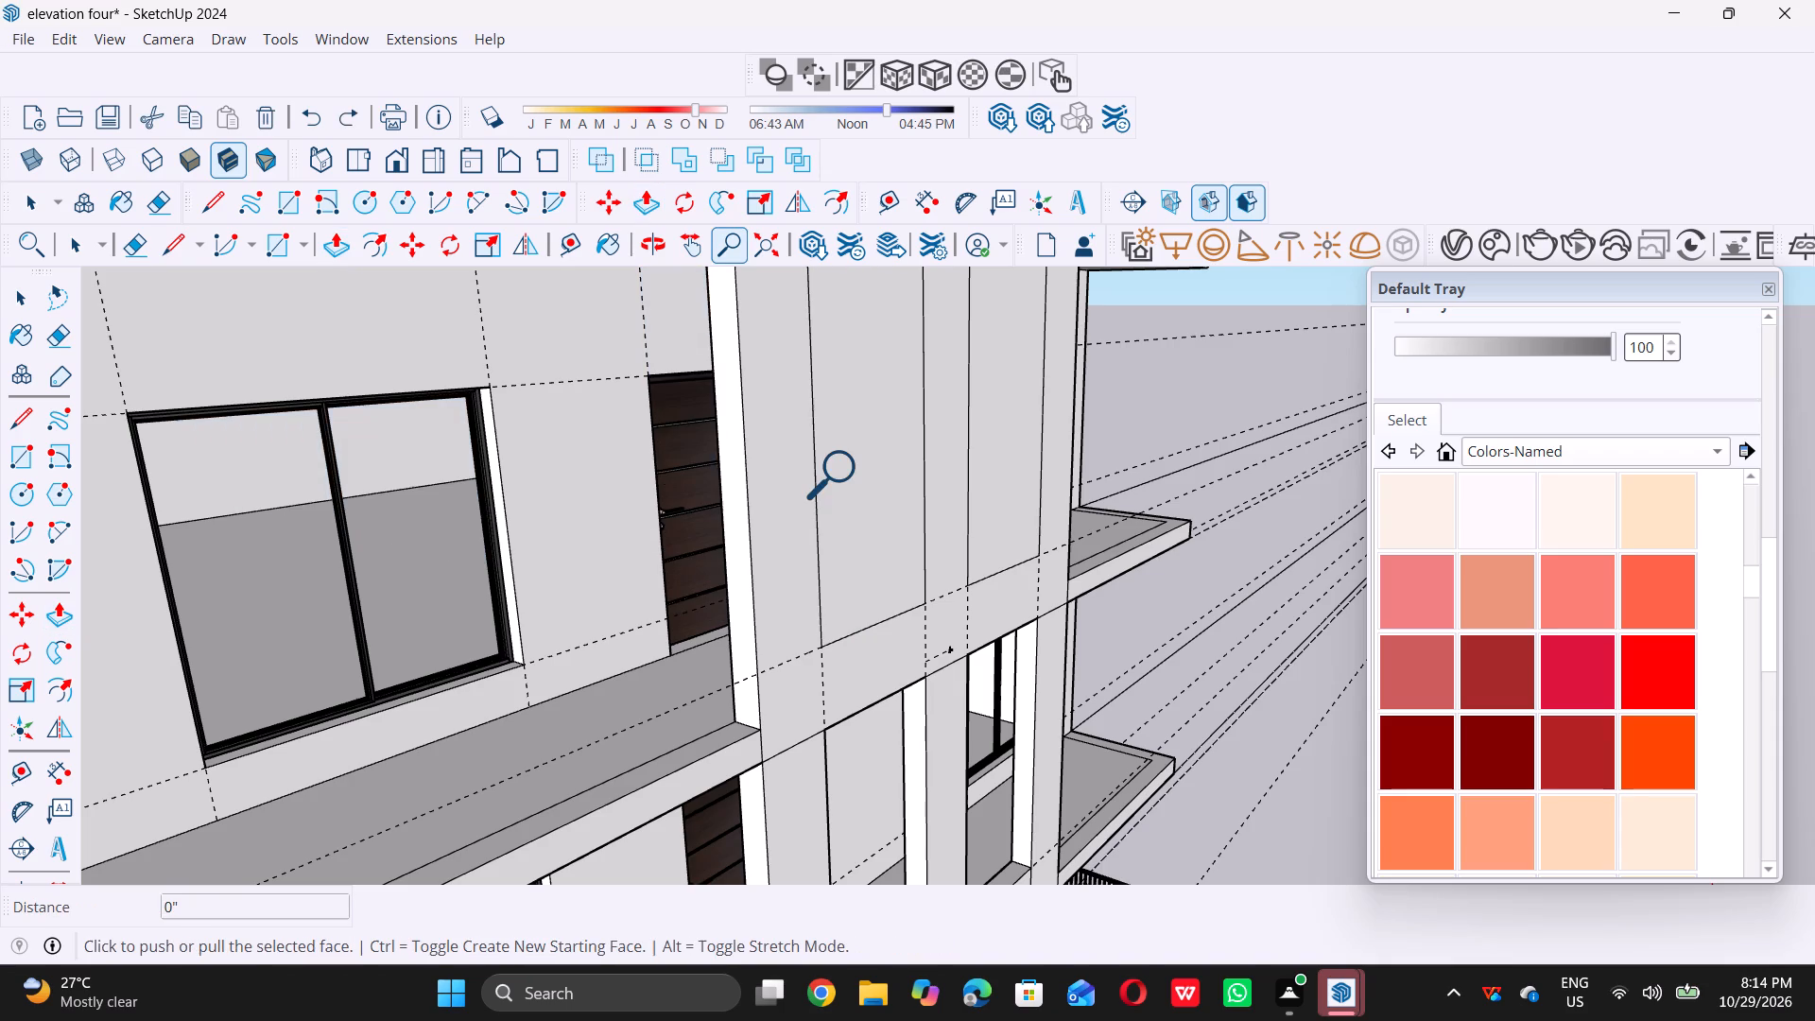
Push the rectangle above the door bay back through the front feature panel's thickness to cut the first top-storey opening.
key("space")
left_click(867, 478)
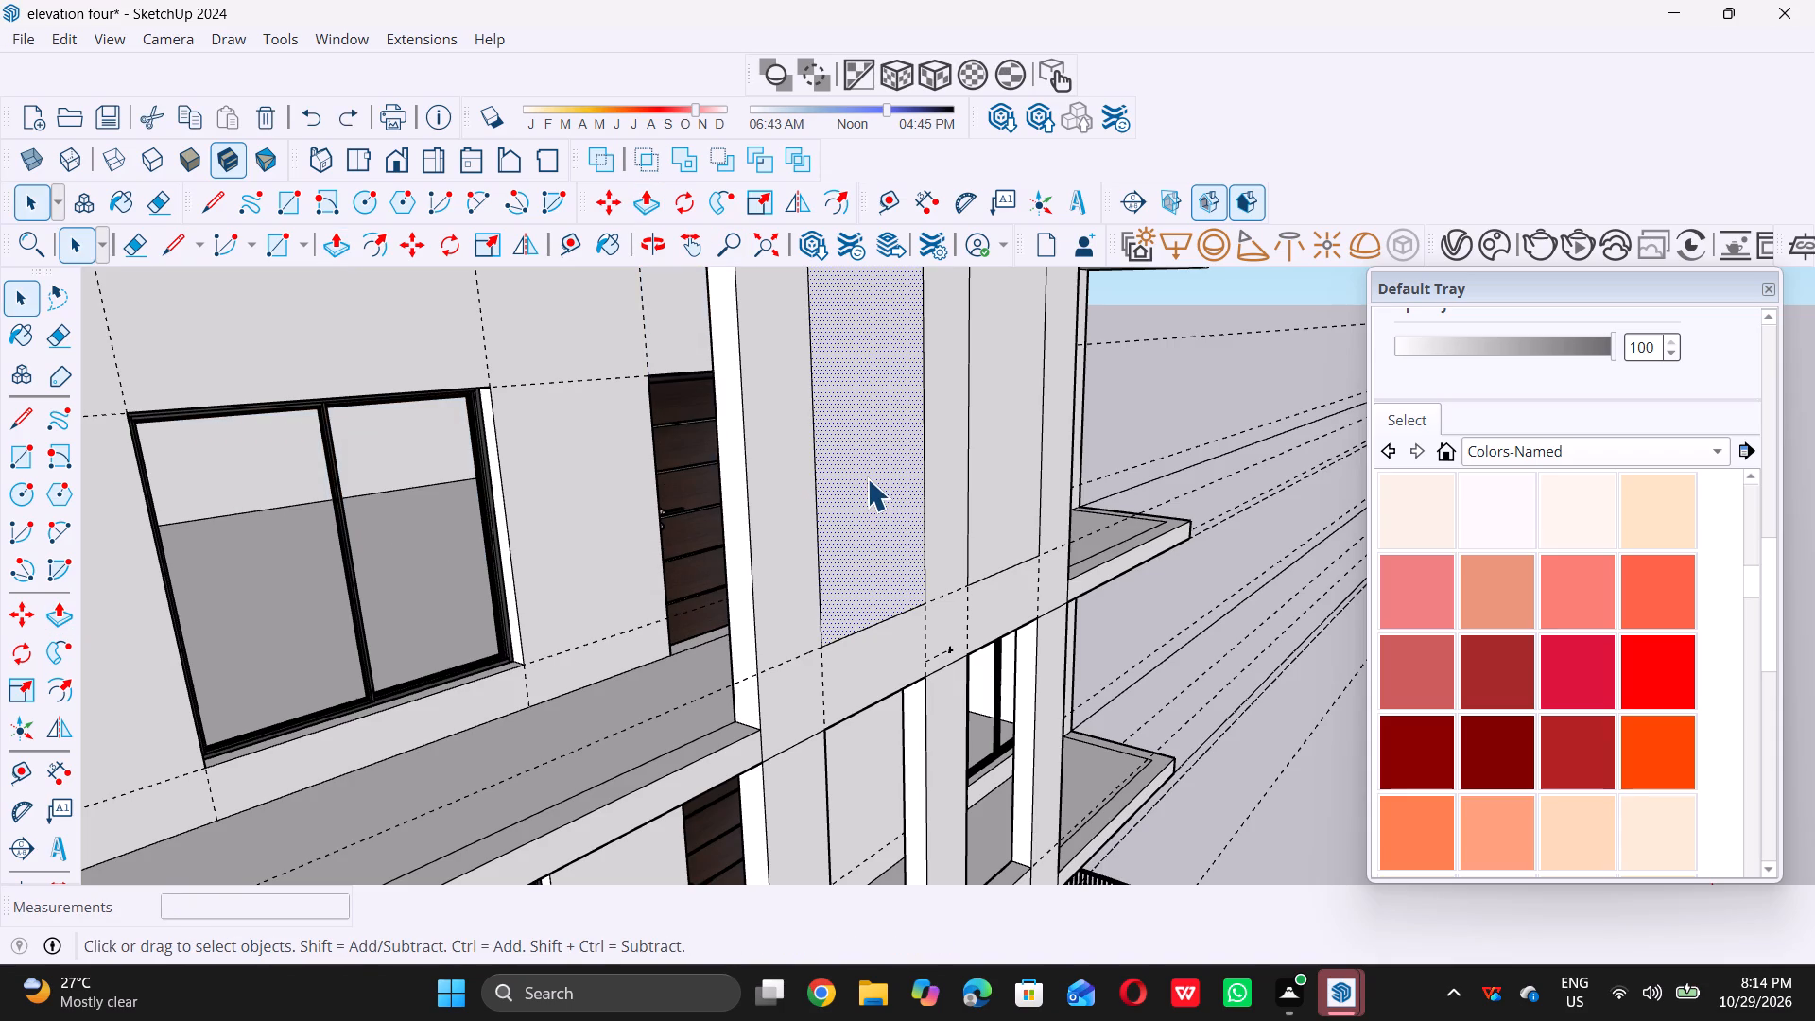
key("p")
left_click(867, 478)
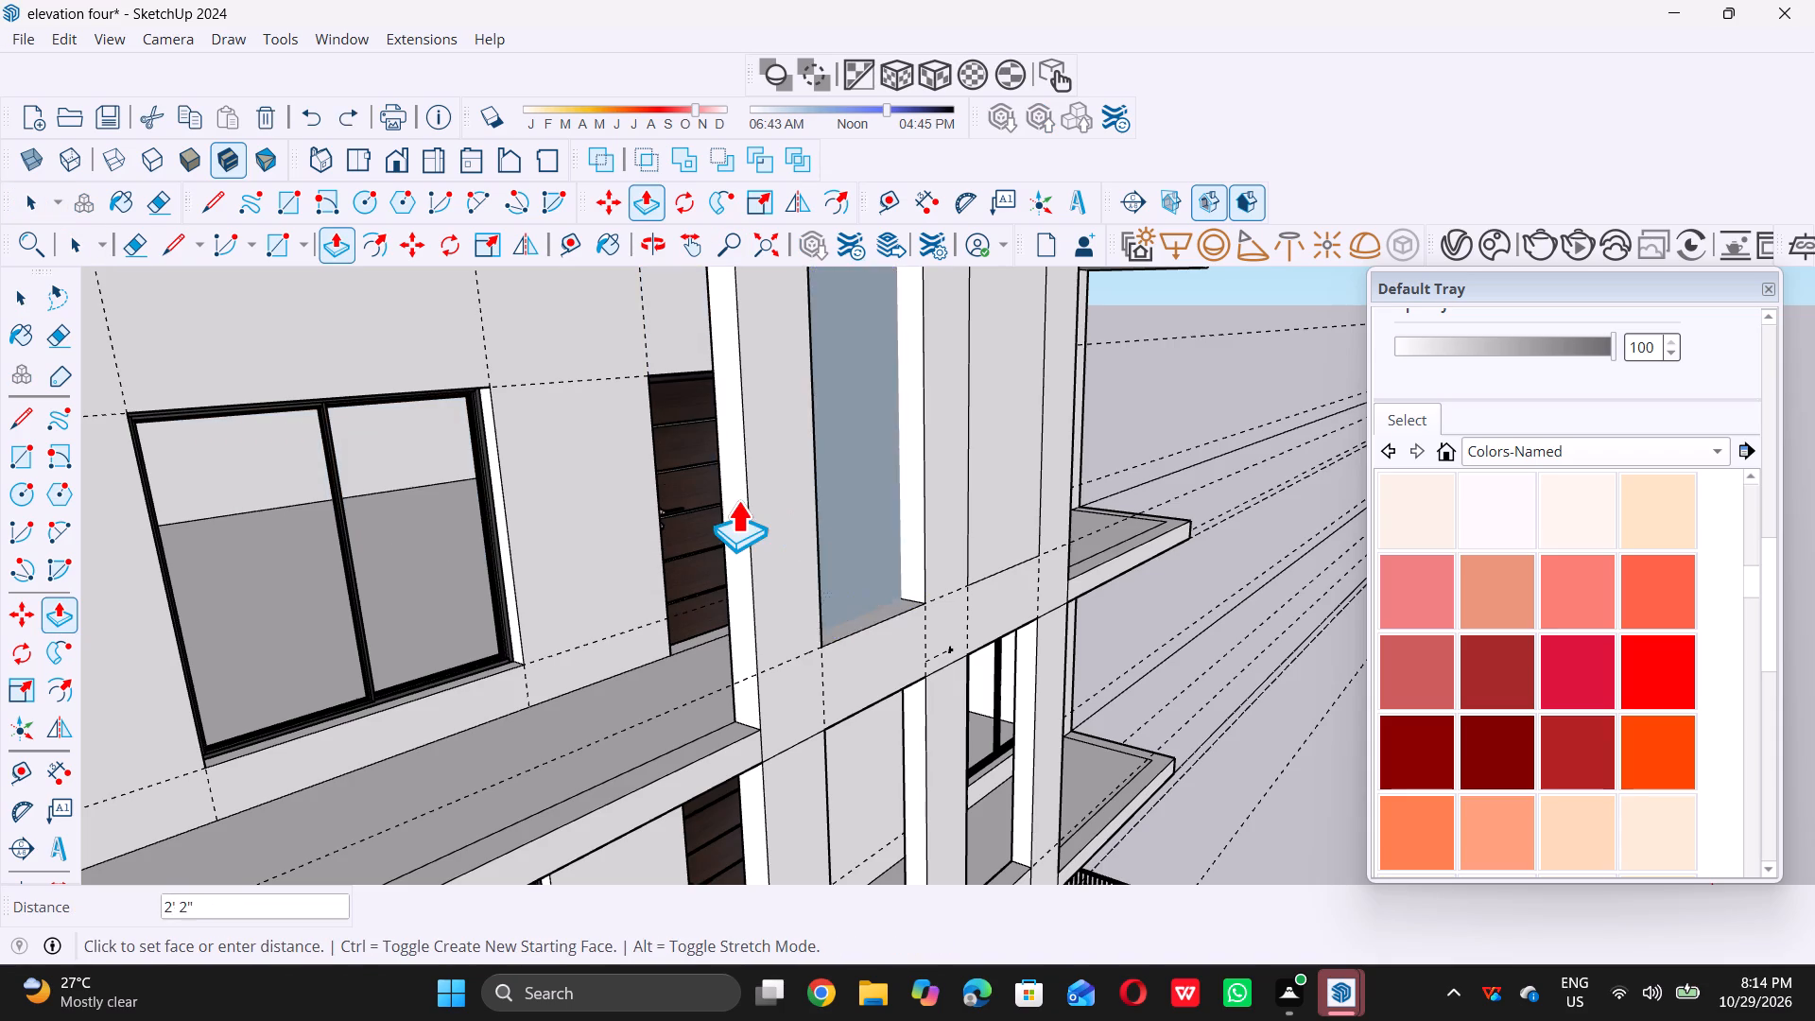
double_click(715, 505)
key("space")
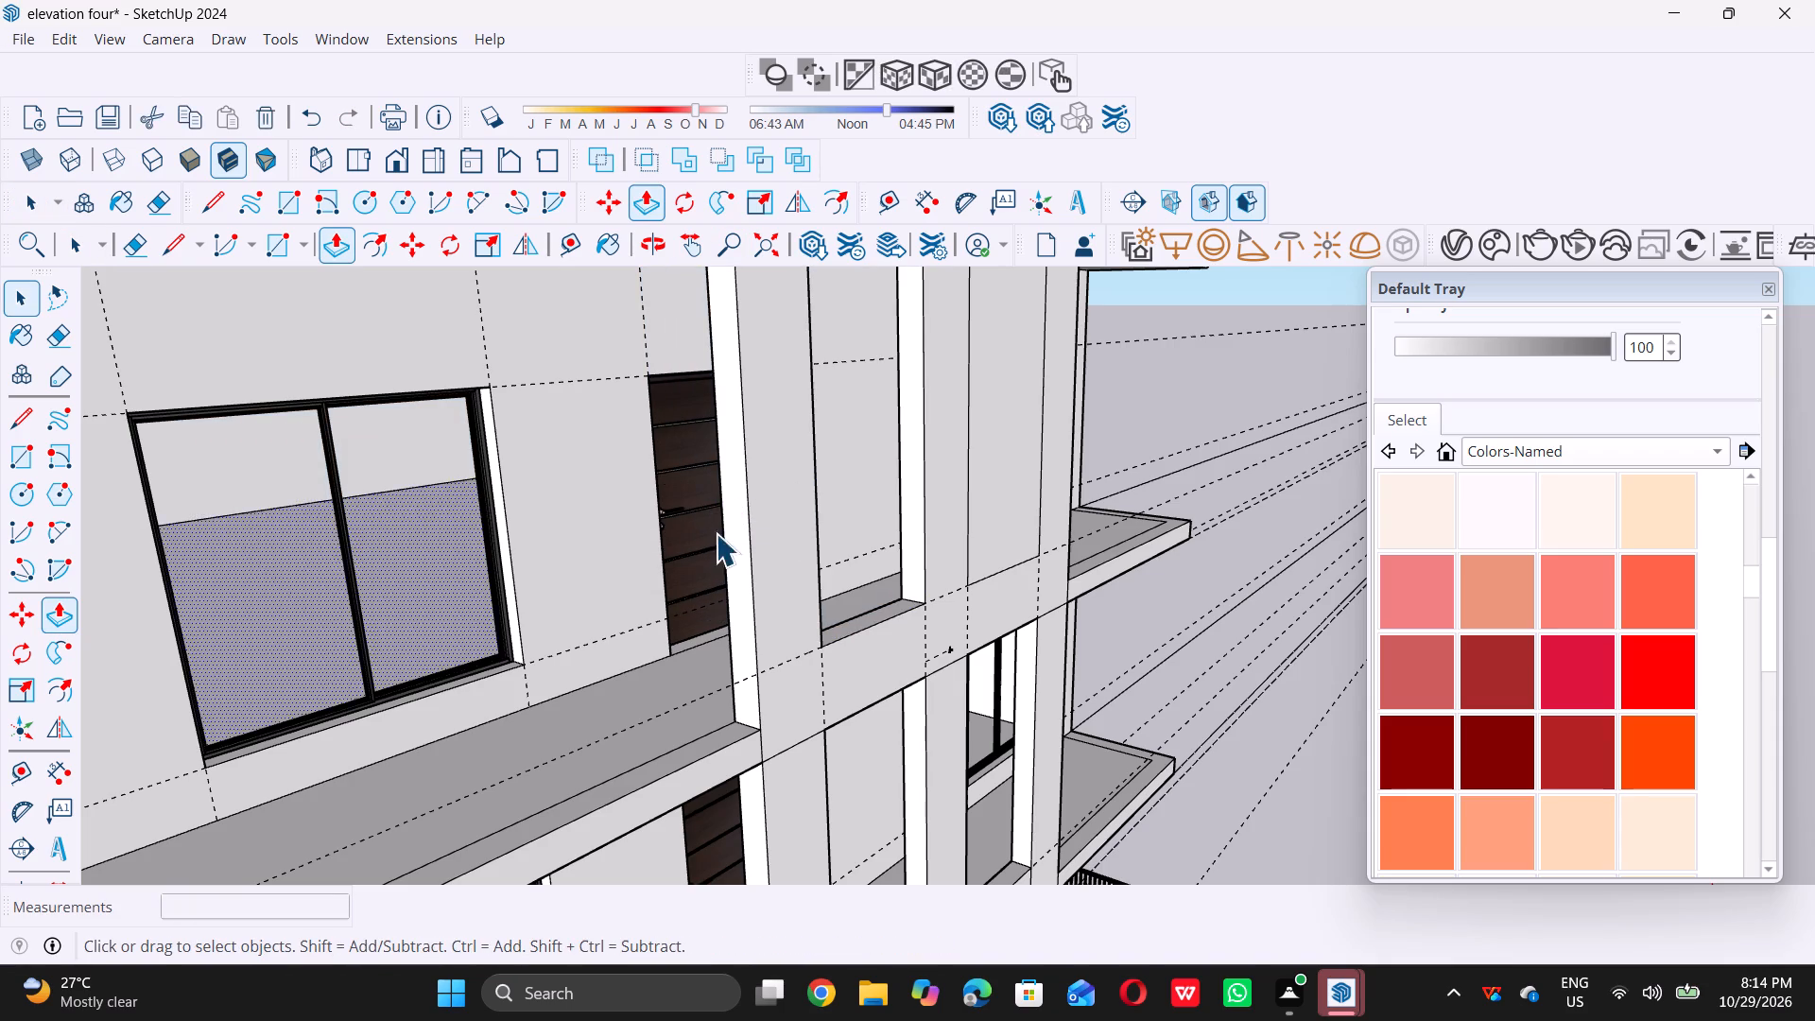
Push the neighbouring rectangle 9" back through the front feature panel to cut the second top-storey opening.
scroll(709, 548, "down", 6)
scroll(872, 484, "up", 4)
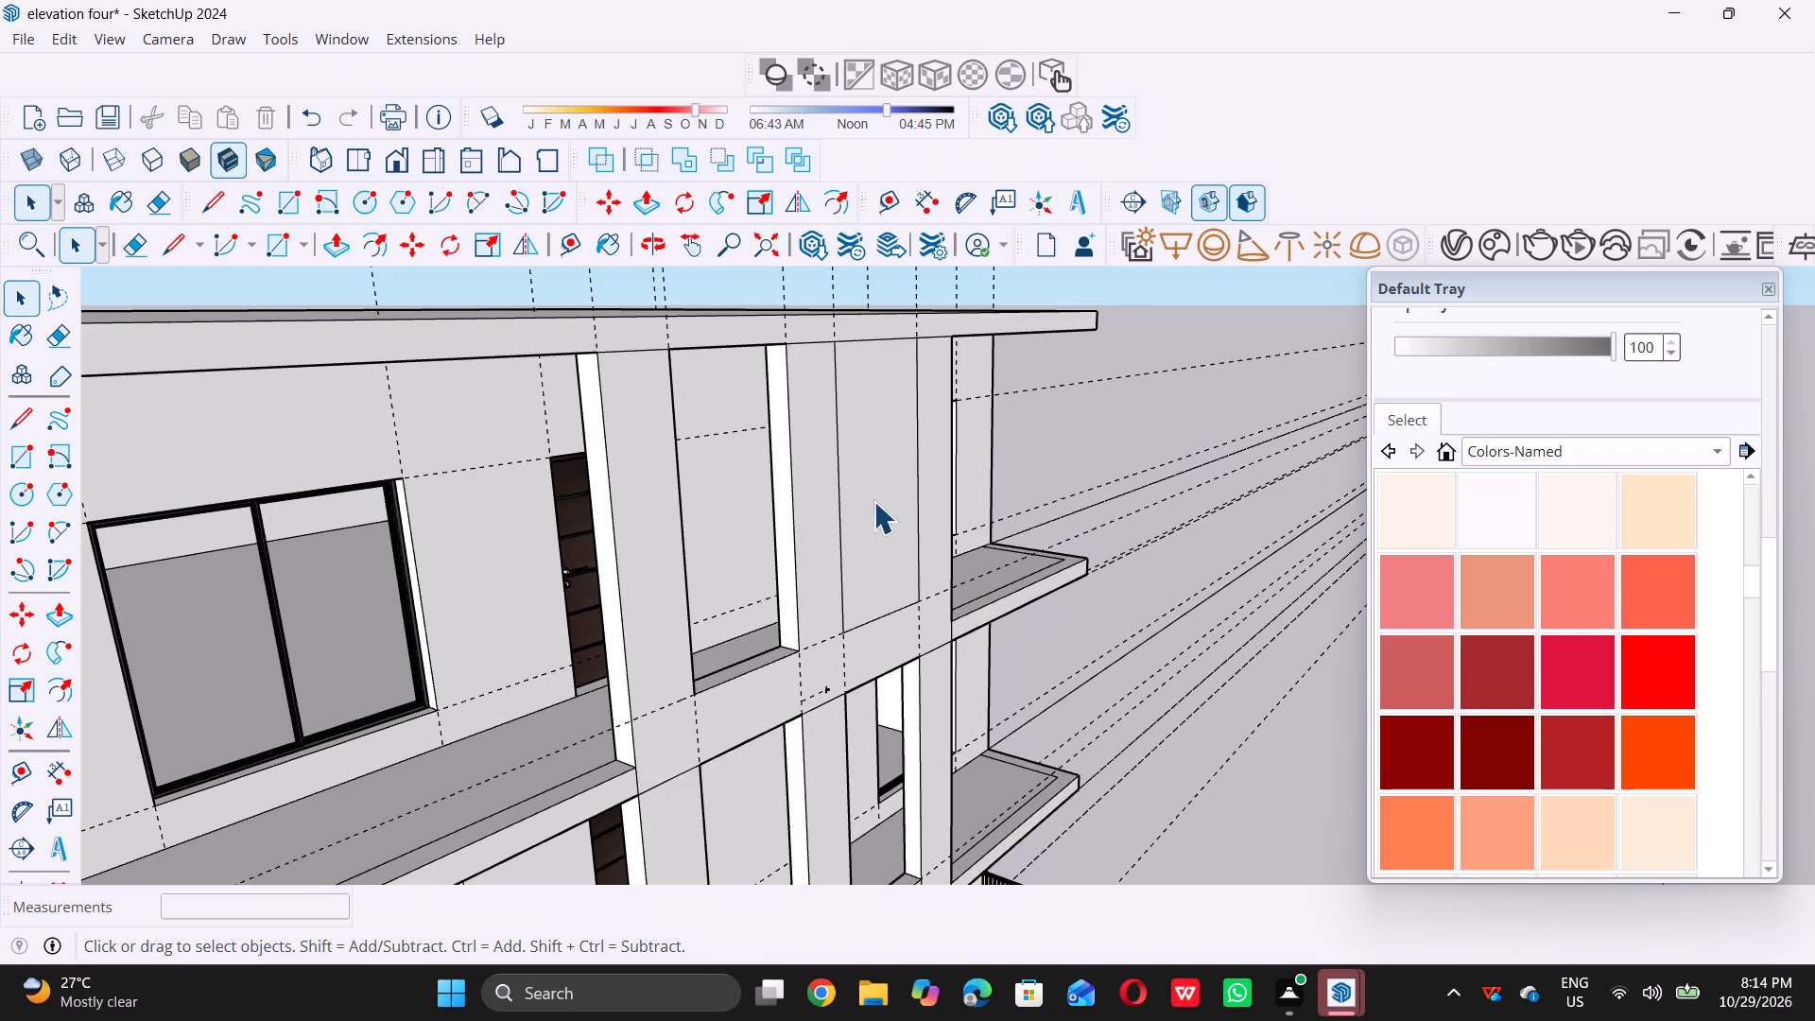
left_click(873, 501)
key("p")
left_click(873, 501)
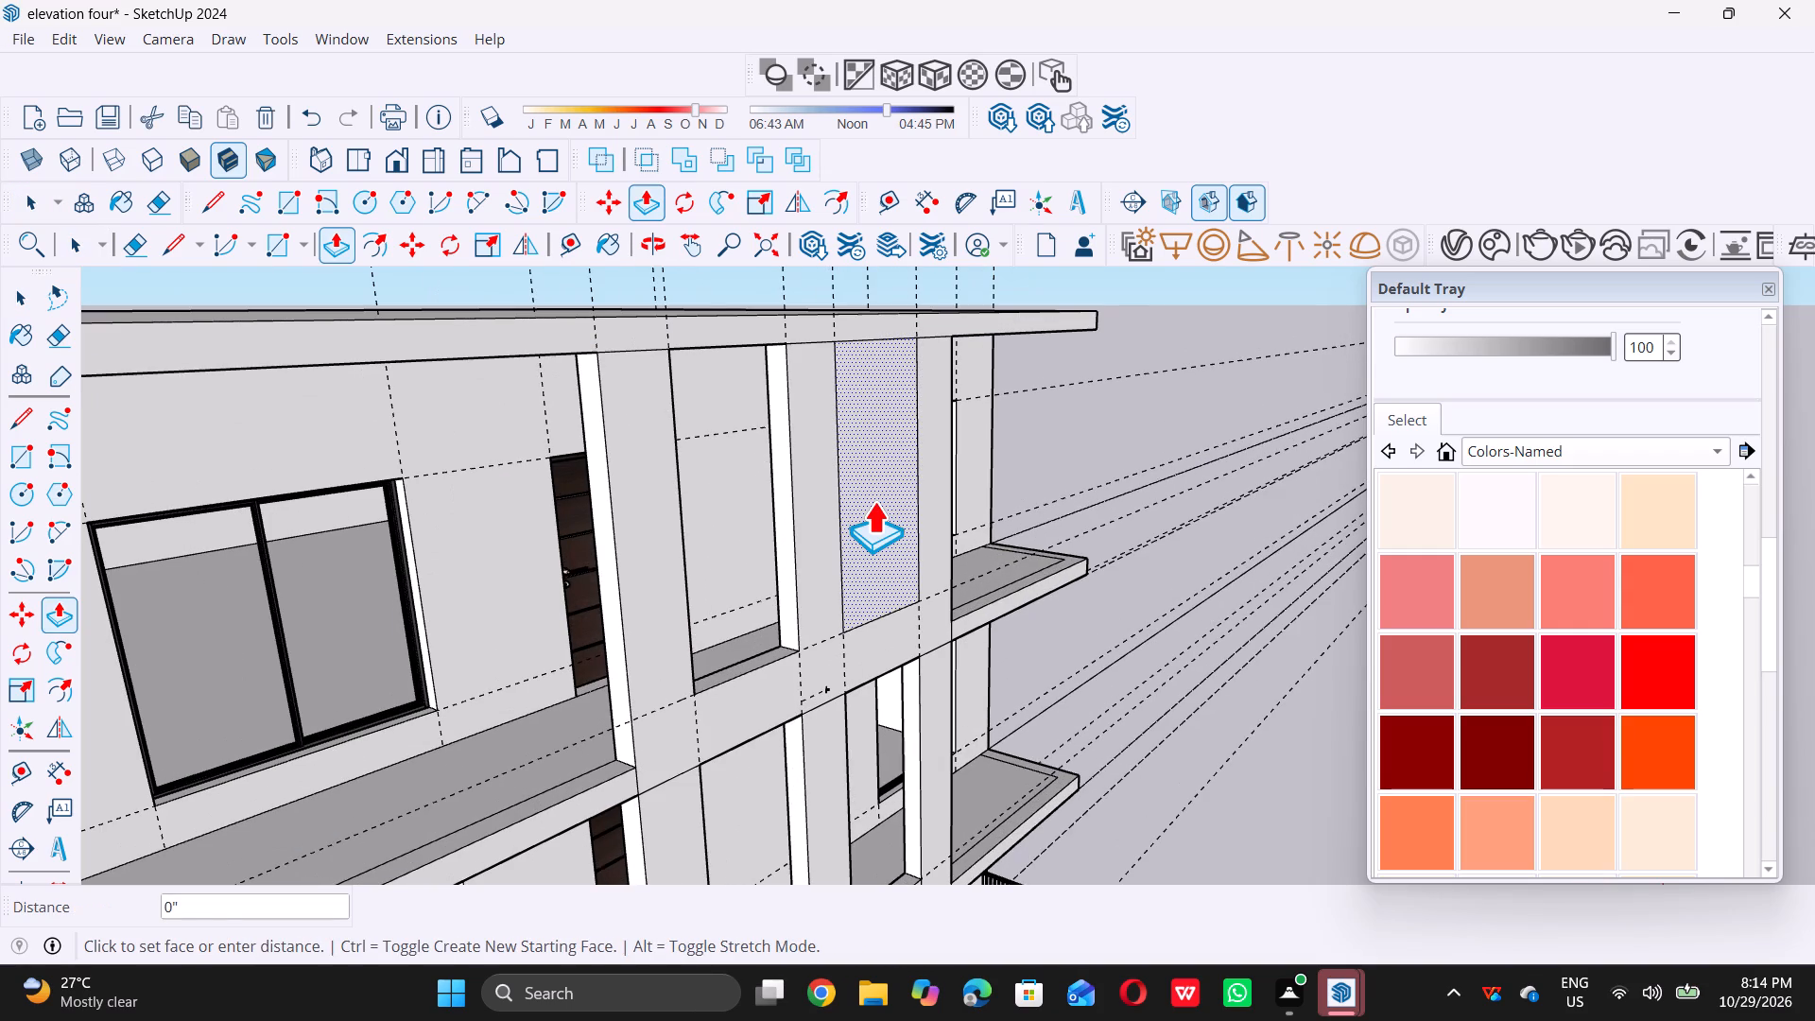
double_click(769, 510)
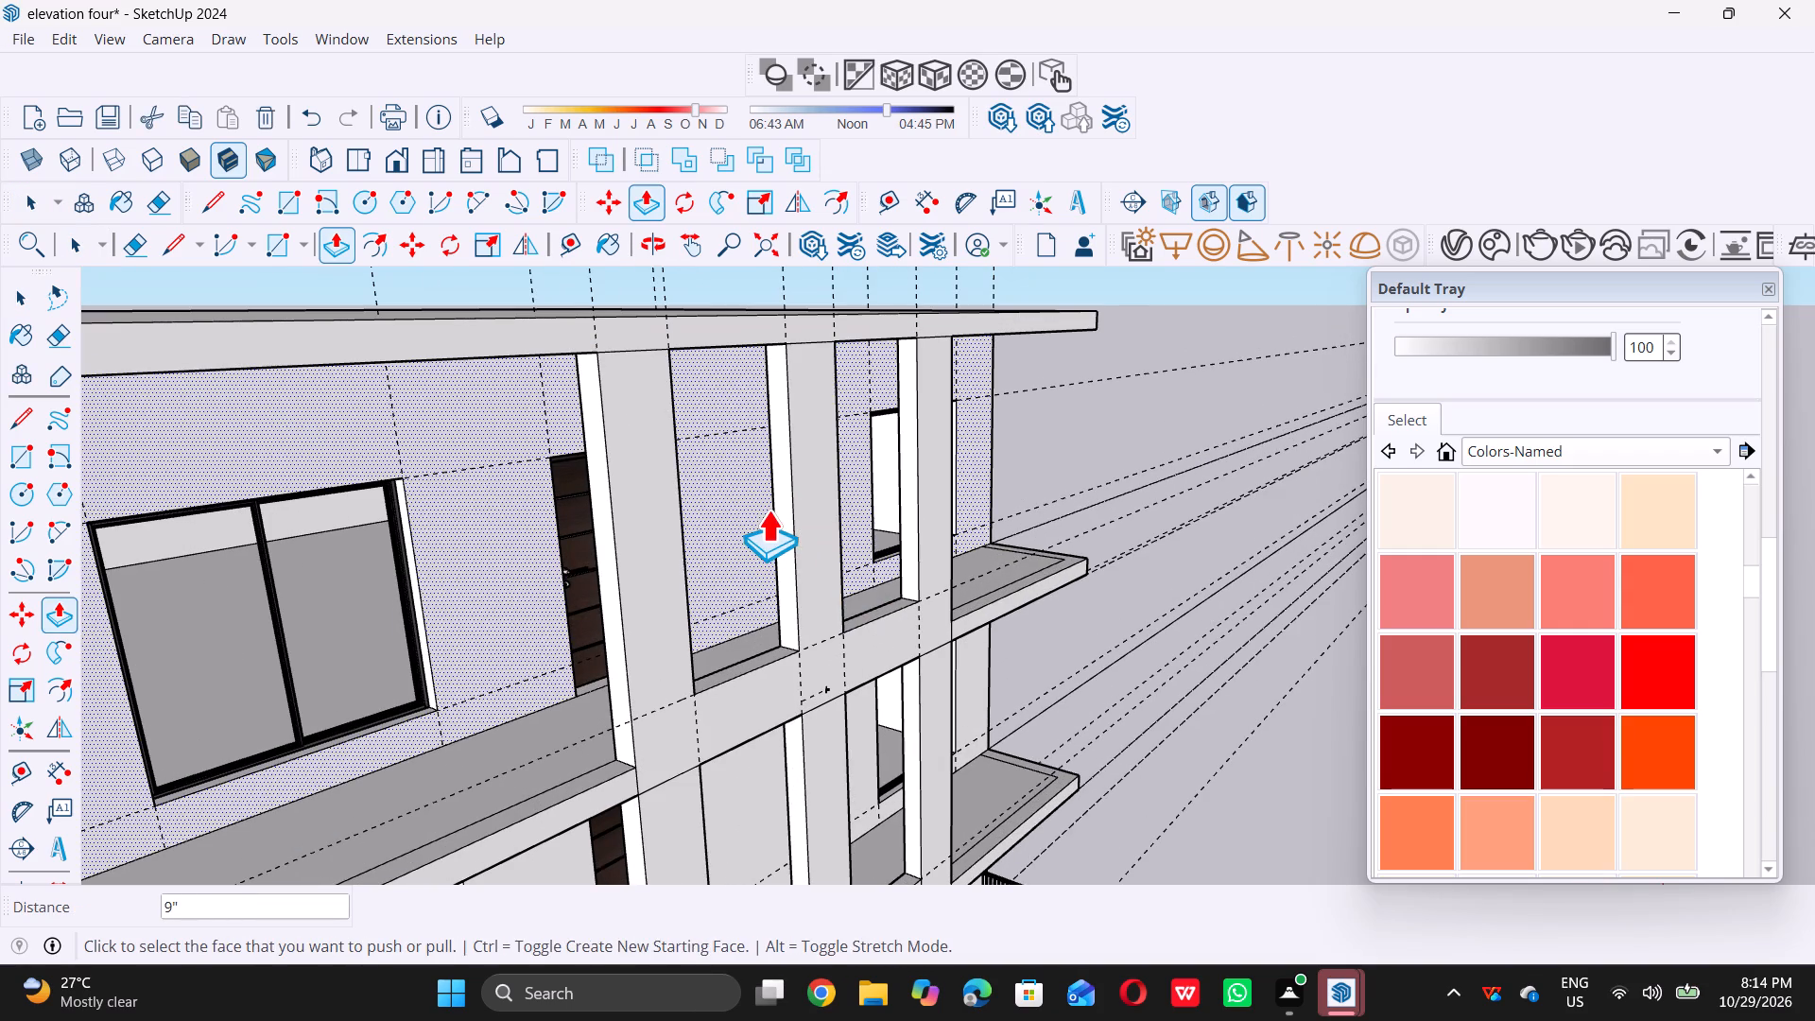
key("space")
Examine the building's full front elevation with the new top-storey openings against the storeys below.
scroll(766, 532, "down", 16)
middle_click_drag(738, 536, 703, 516)
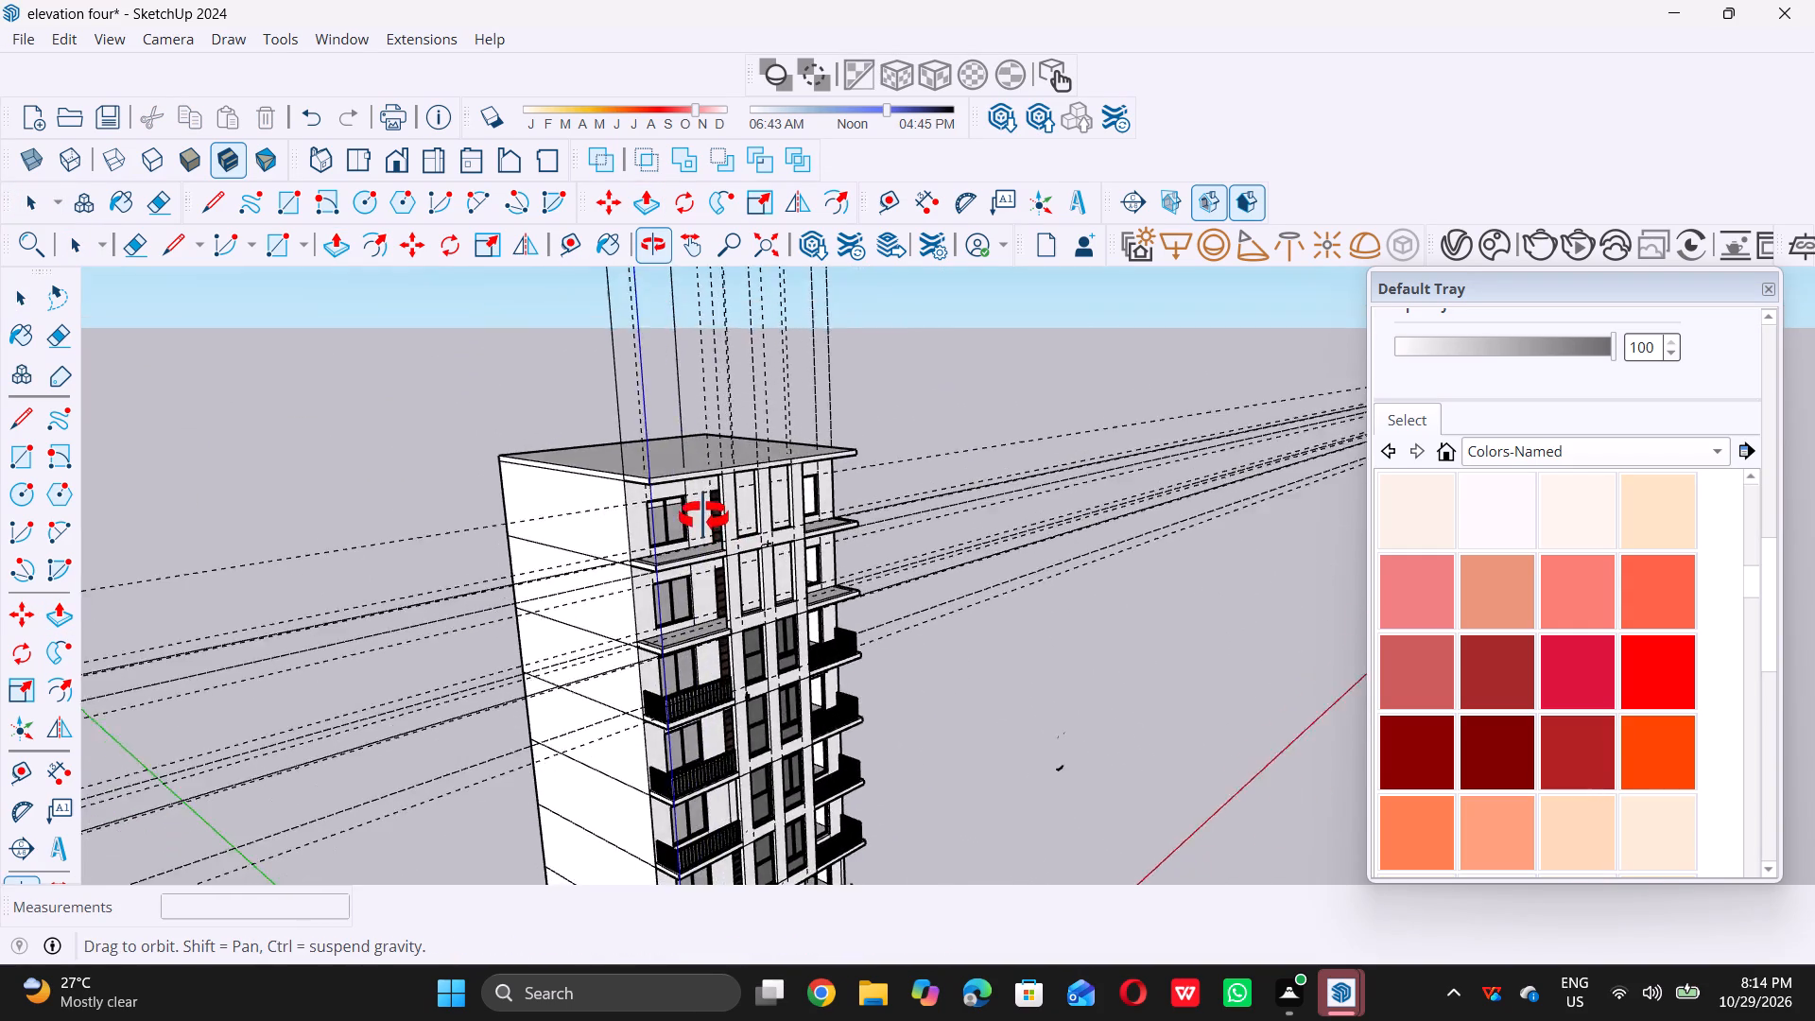
middle_click_drag(703, 516, 677, 482)
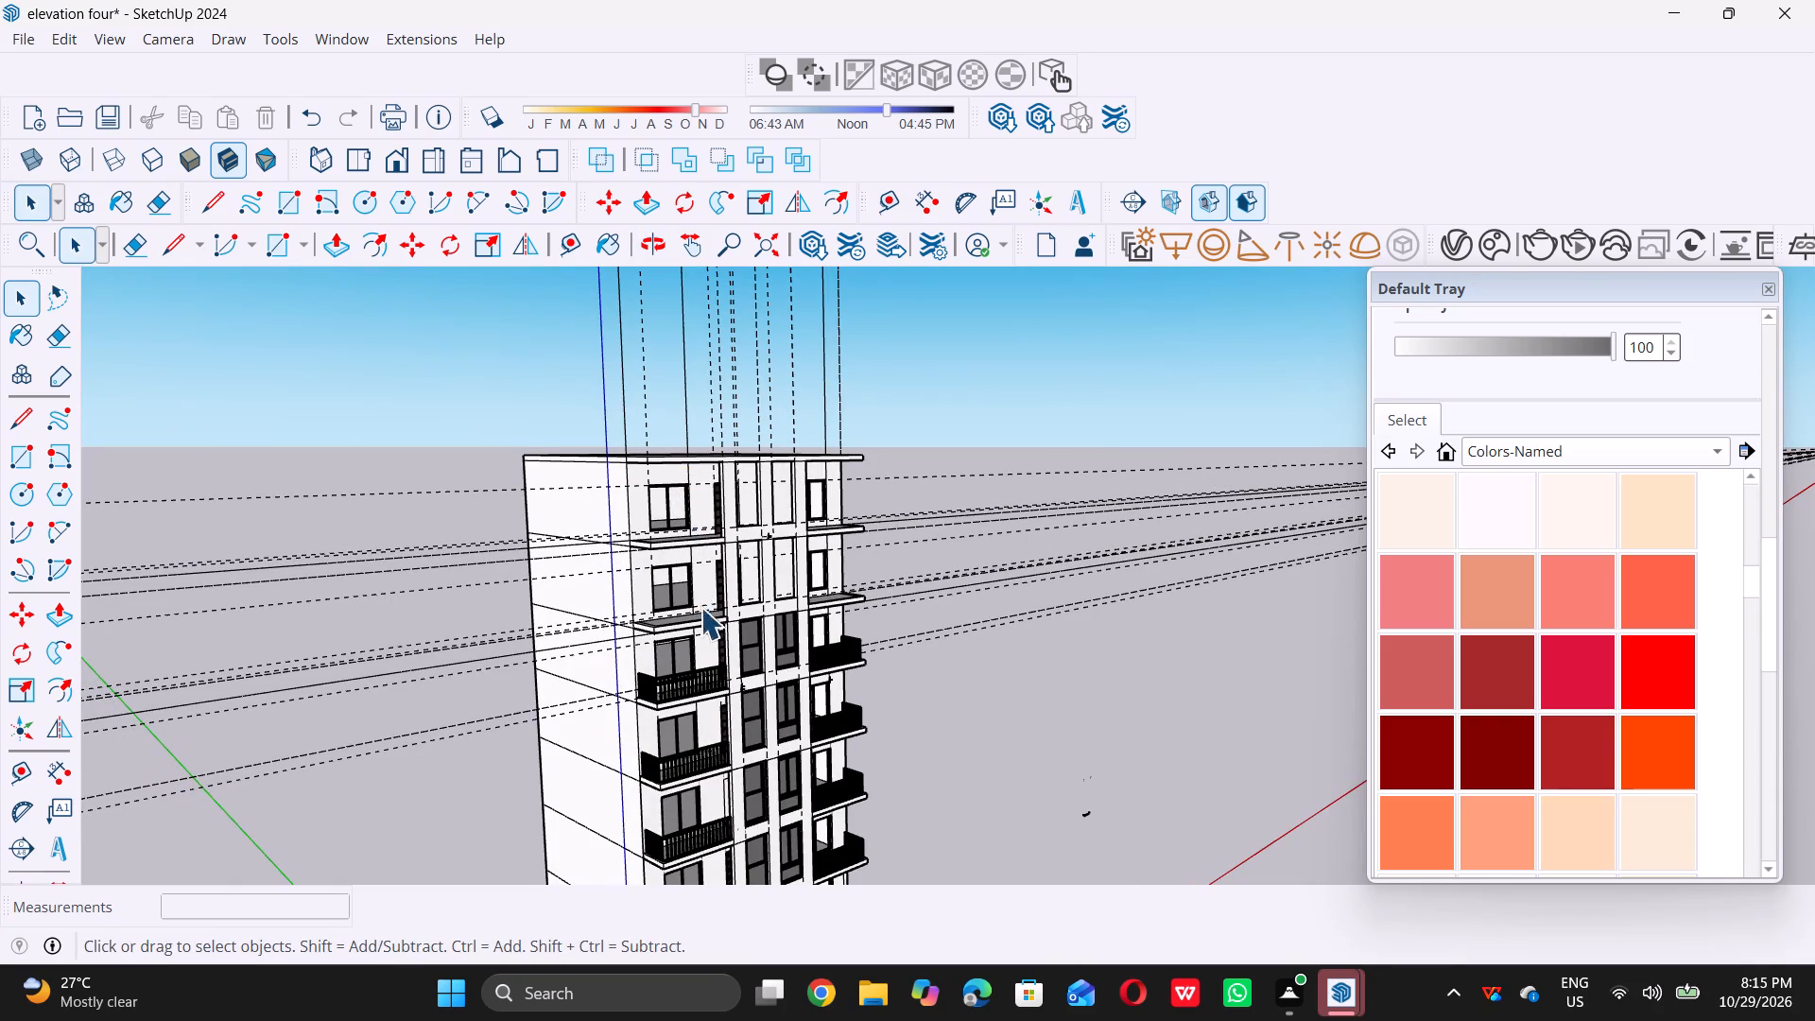
scroll(693, 651, "down", 2)
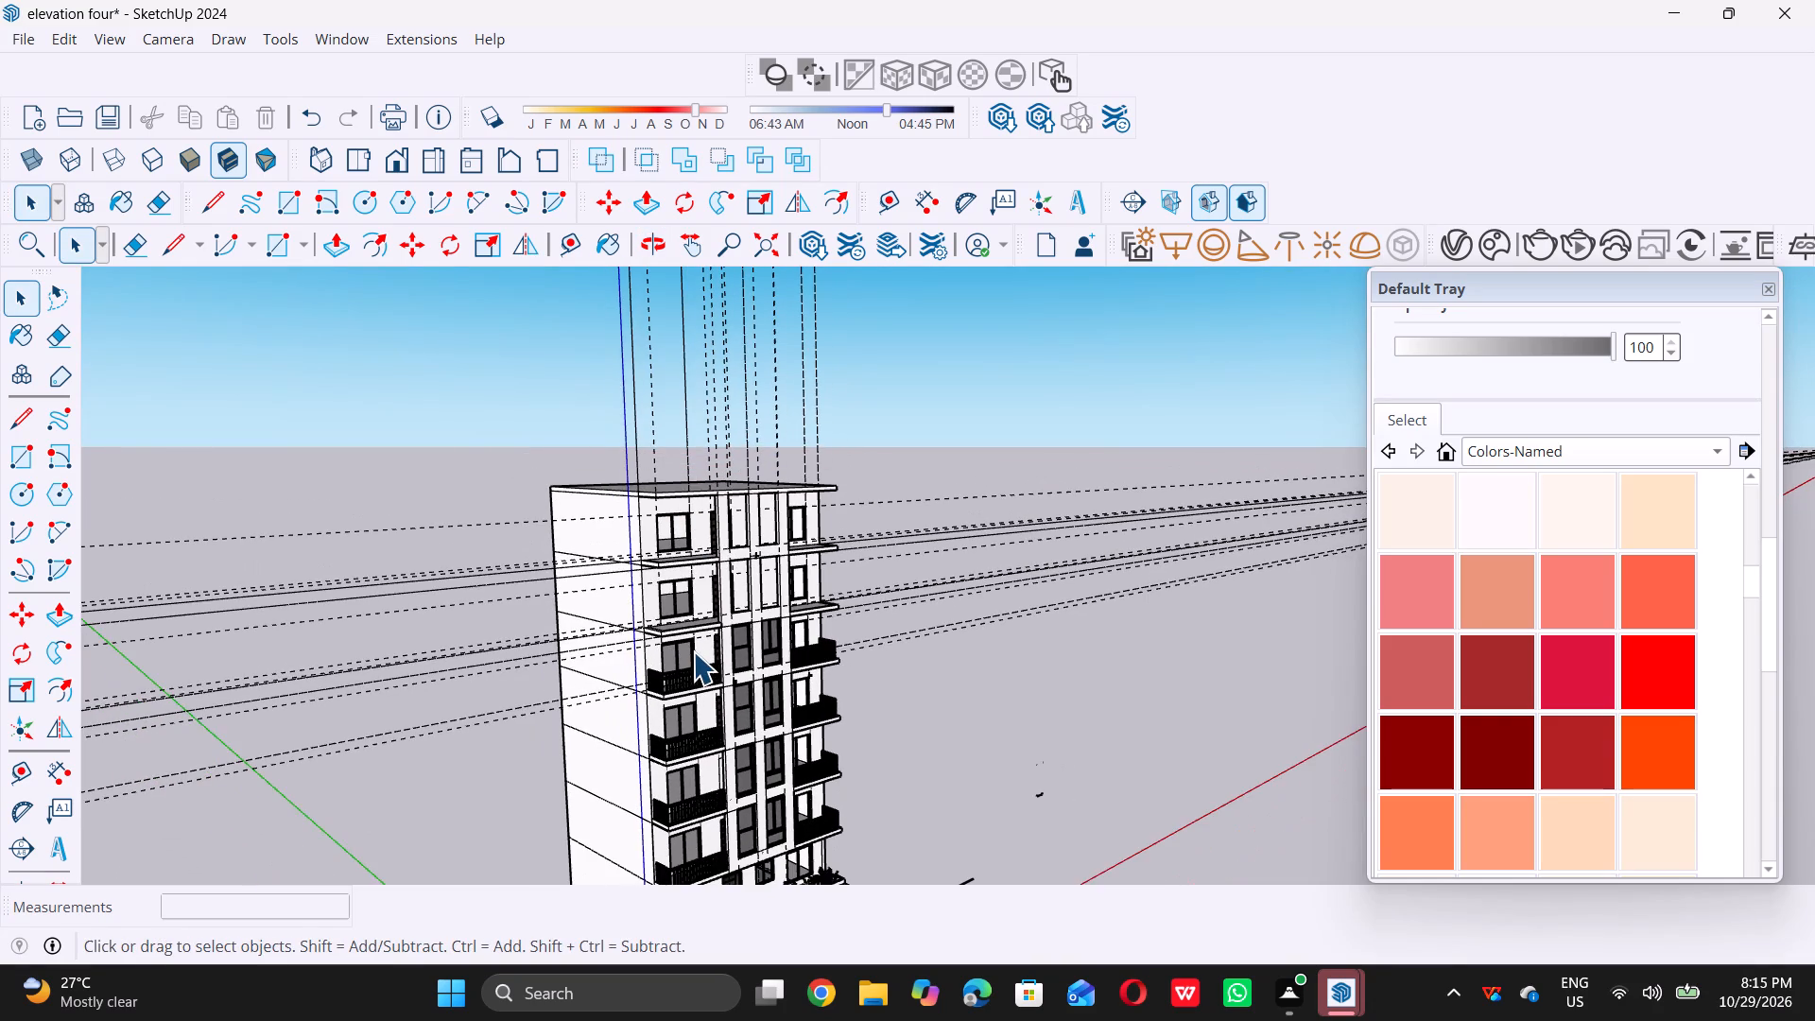
scroll(693, 651, "down", 3)
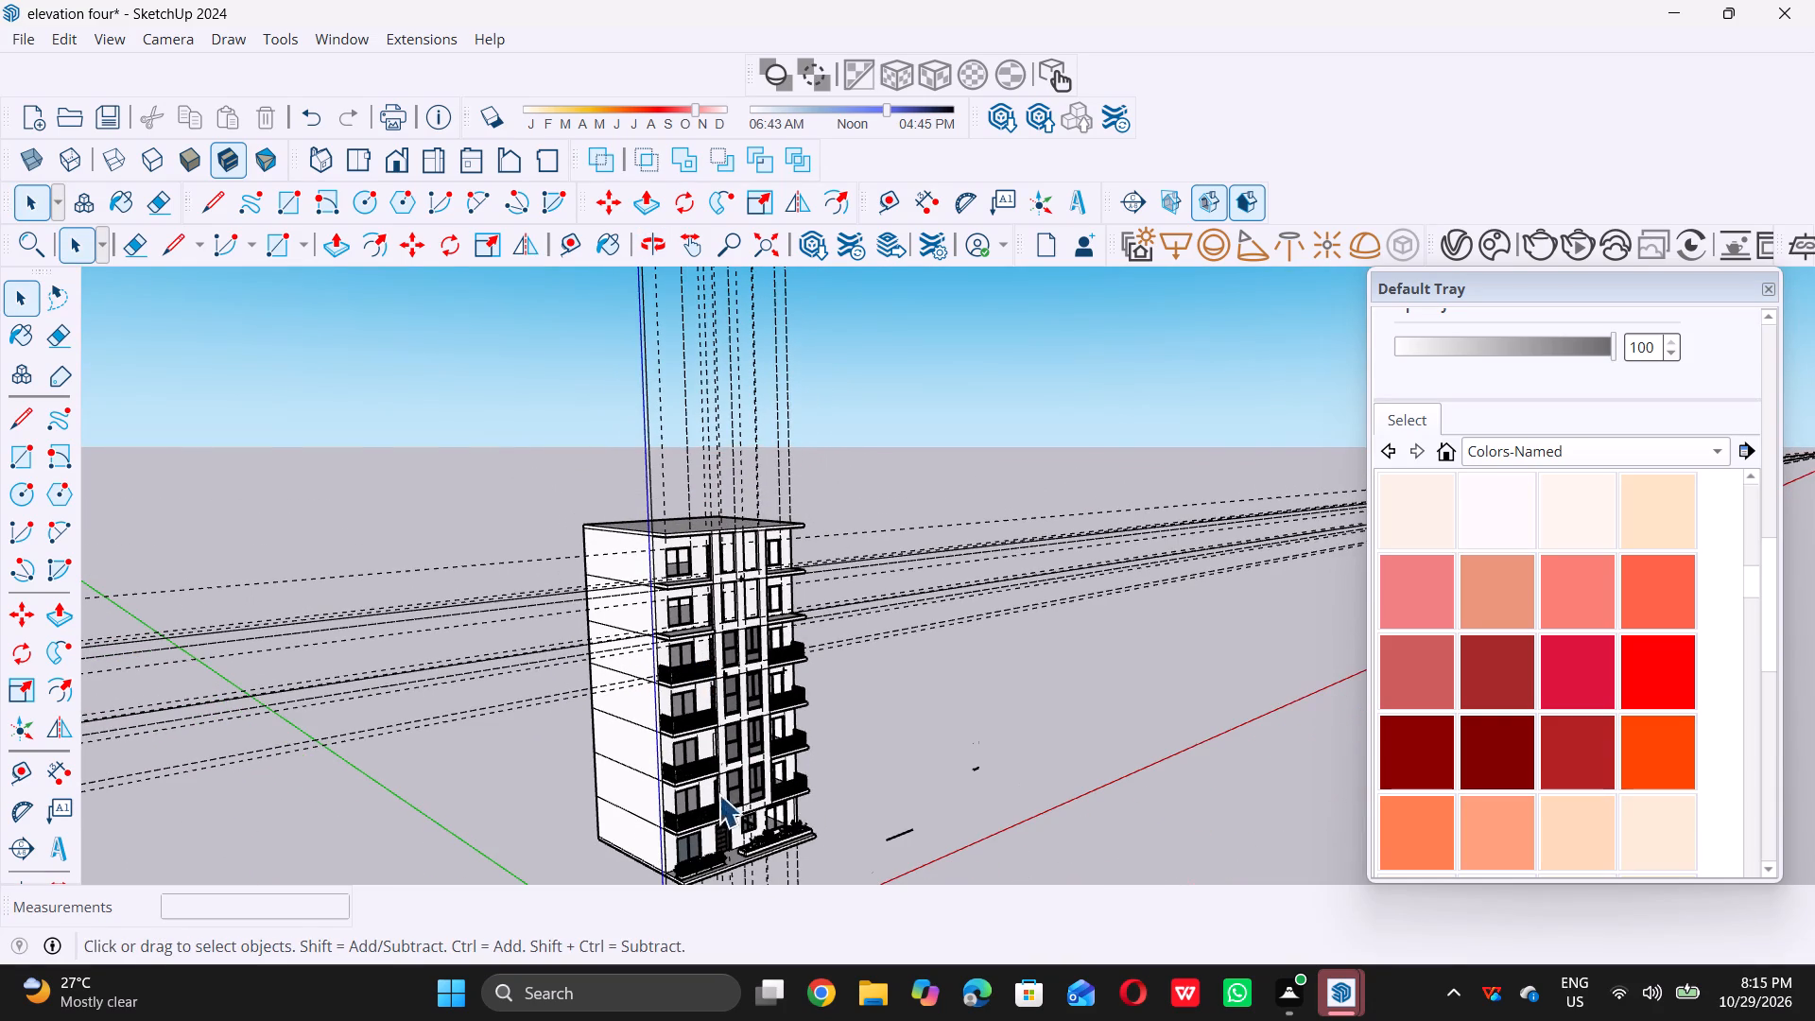
scroll(705, 813, "up", 3)
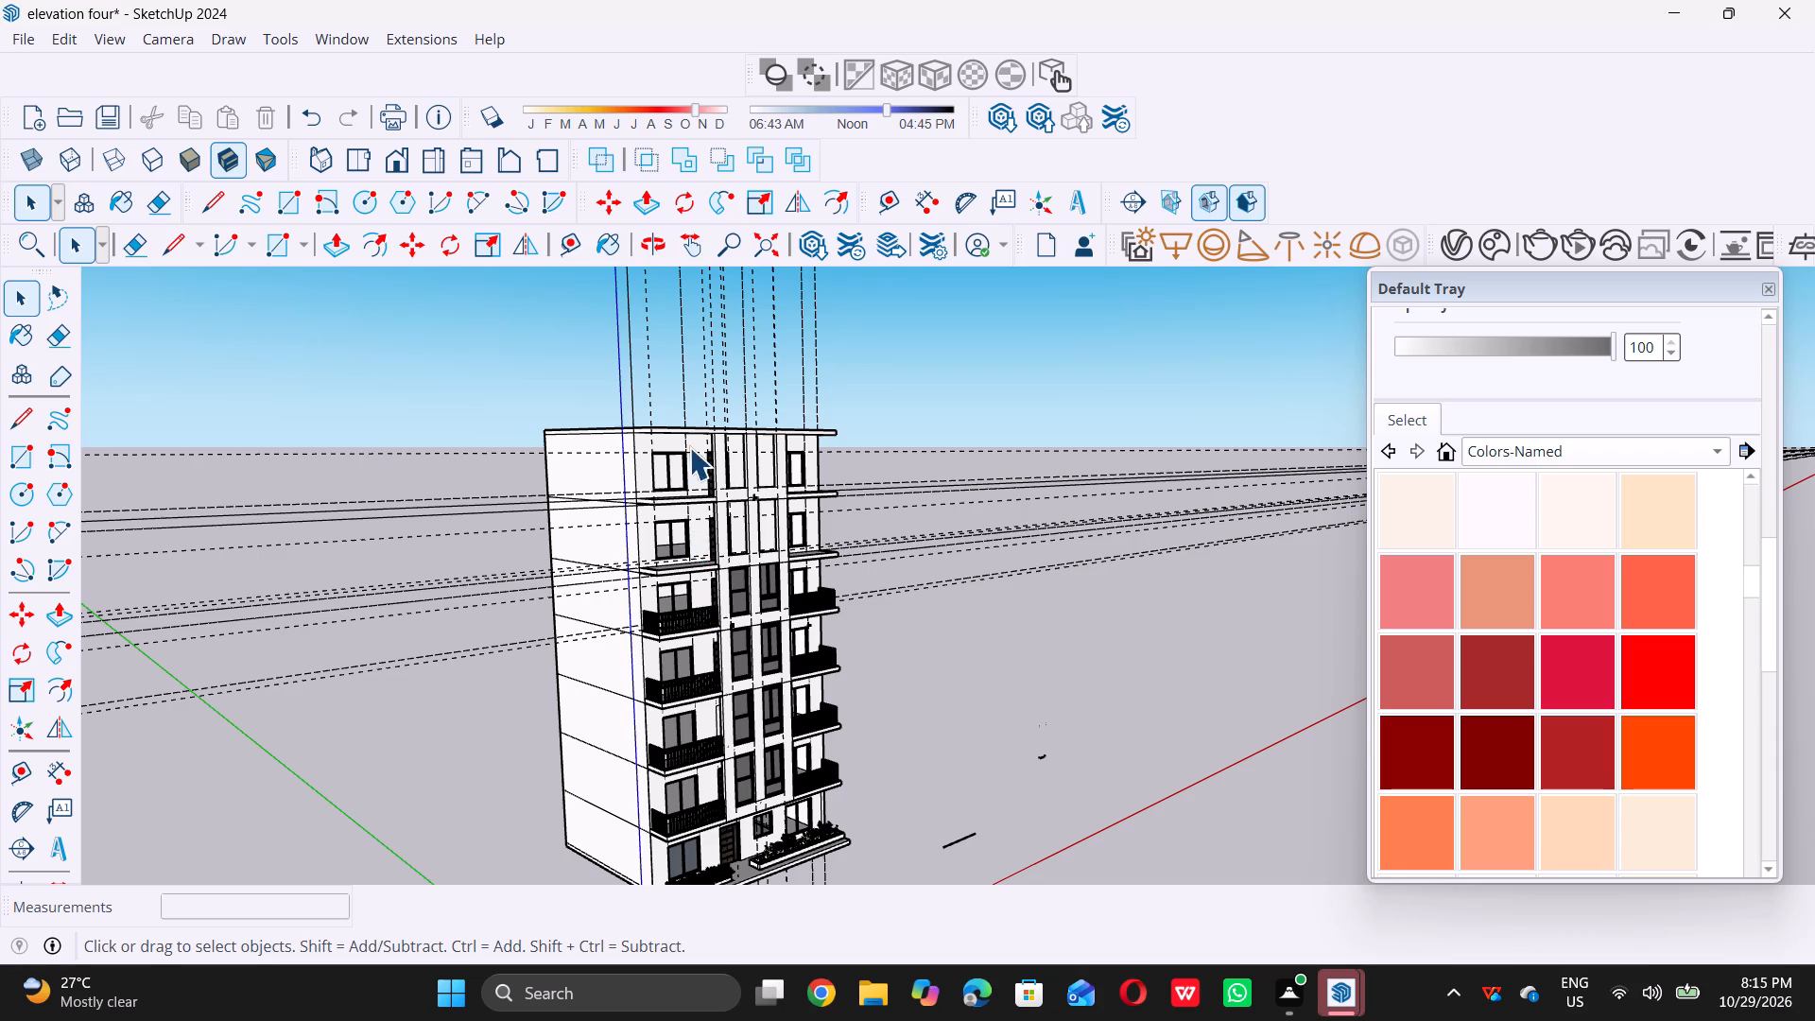
scroll(665, 501, "down", 6)
Offset the roof slab's top face outline 9" inward to form a border strip around the roof.
middle_click_drag(834, 335, 749, 457)
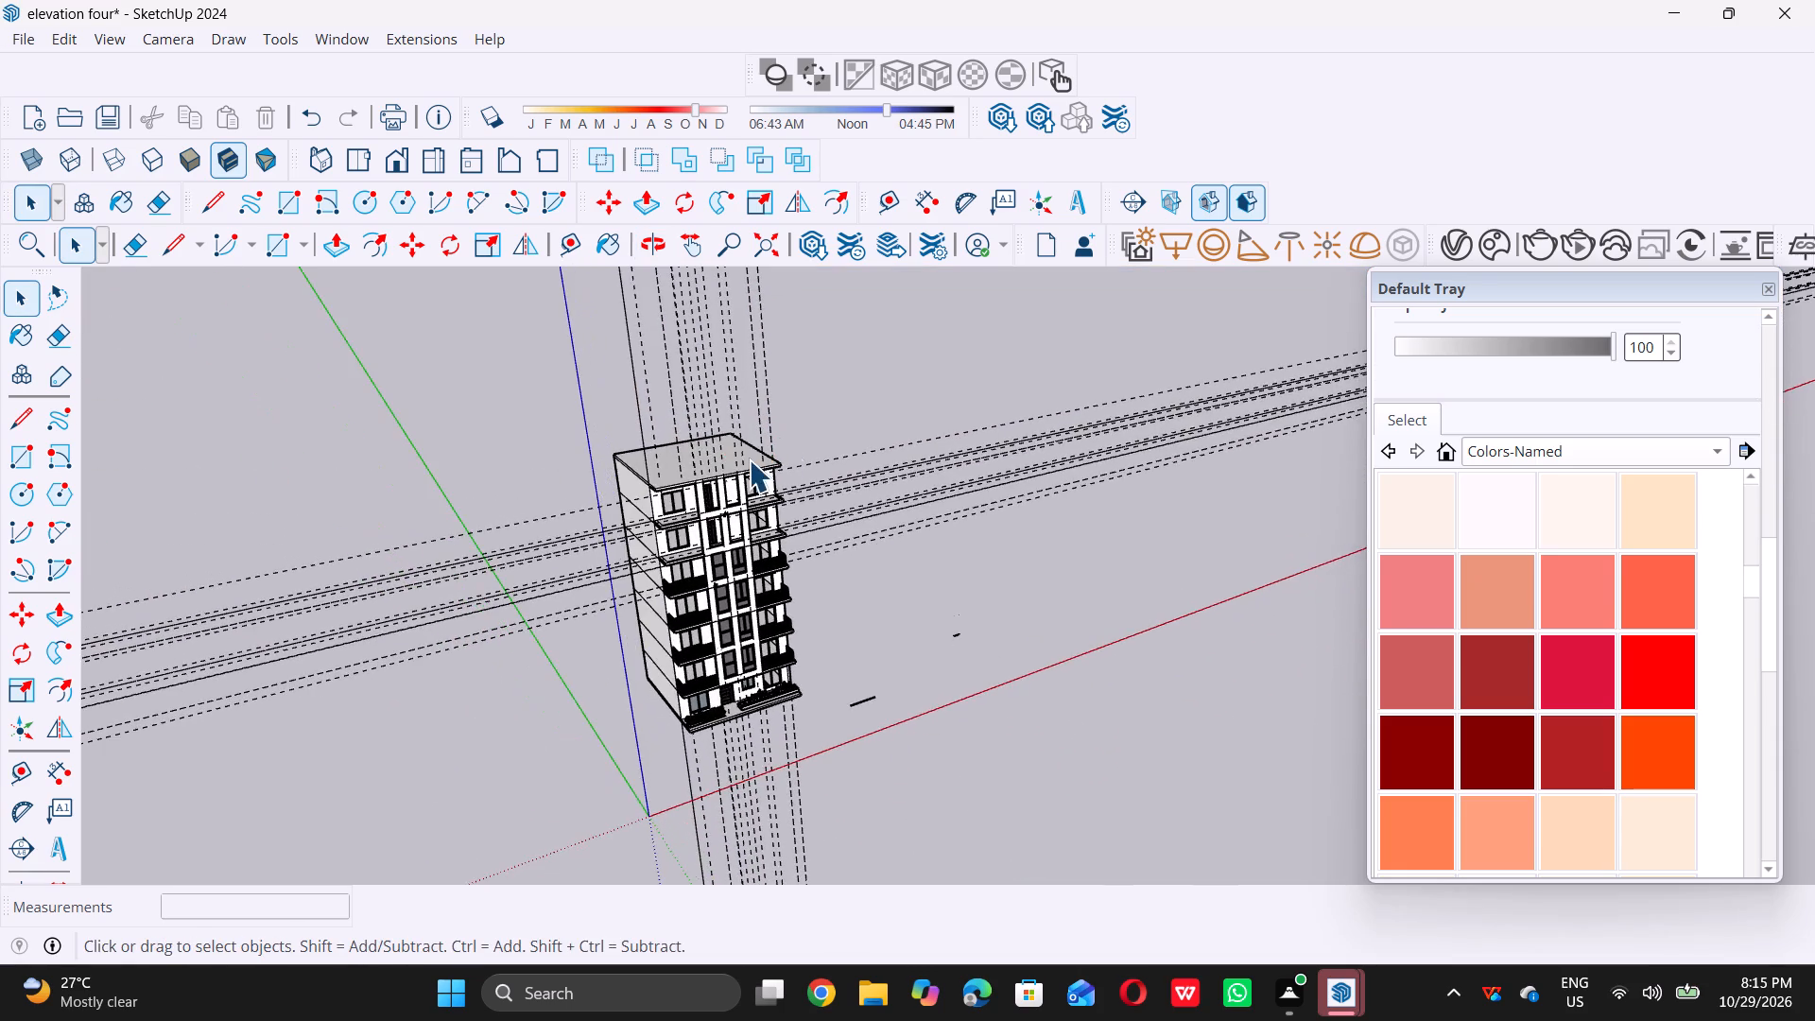
scroll(798, 415, "down", 5)
middle_click_drag(771, 461, 685, 450)
scroll(686, 414, "up", 9)
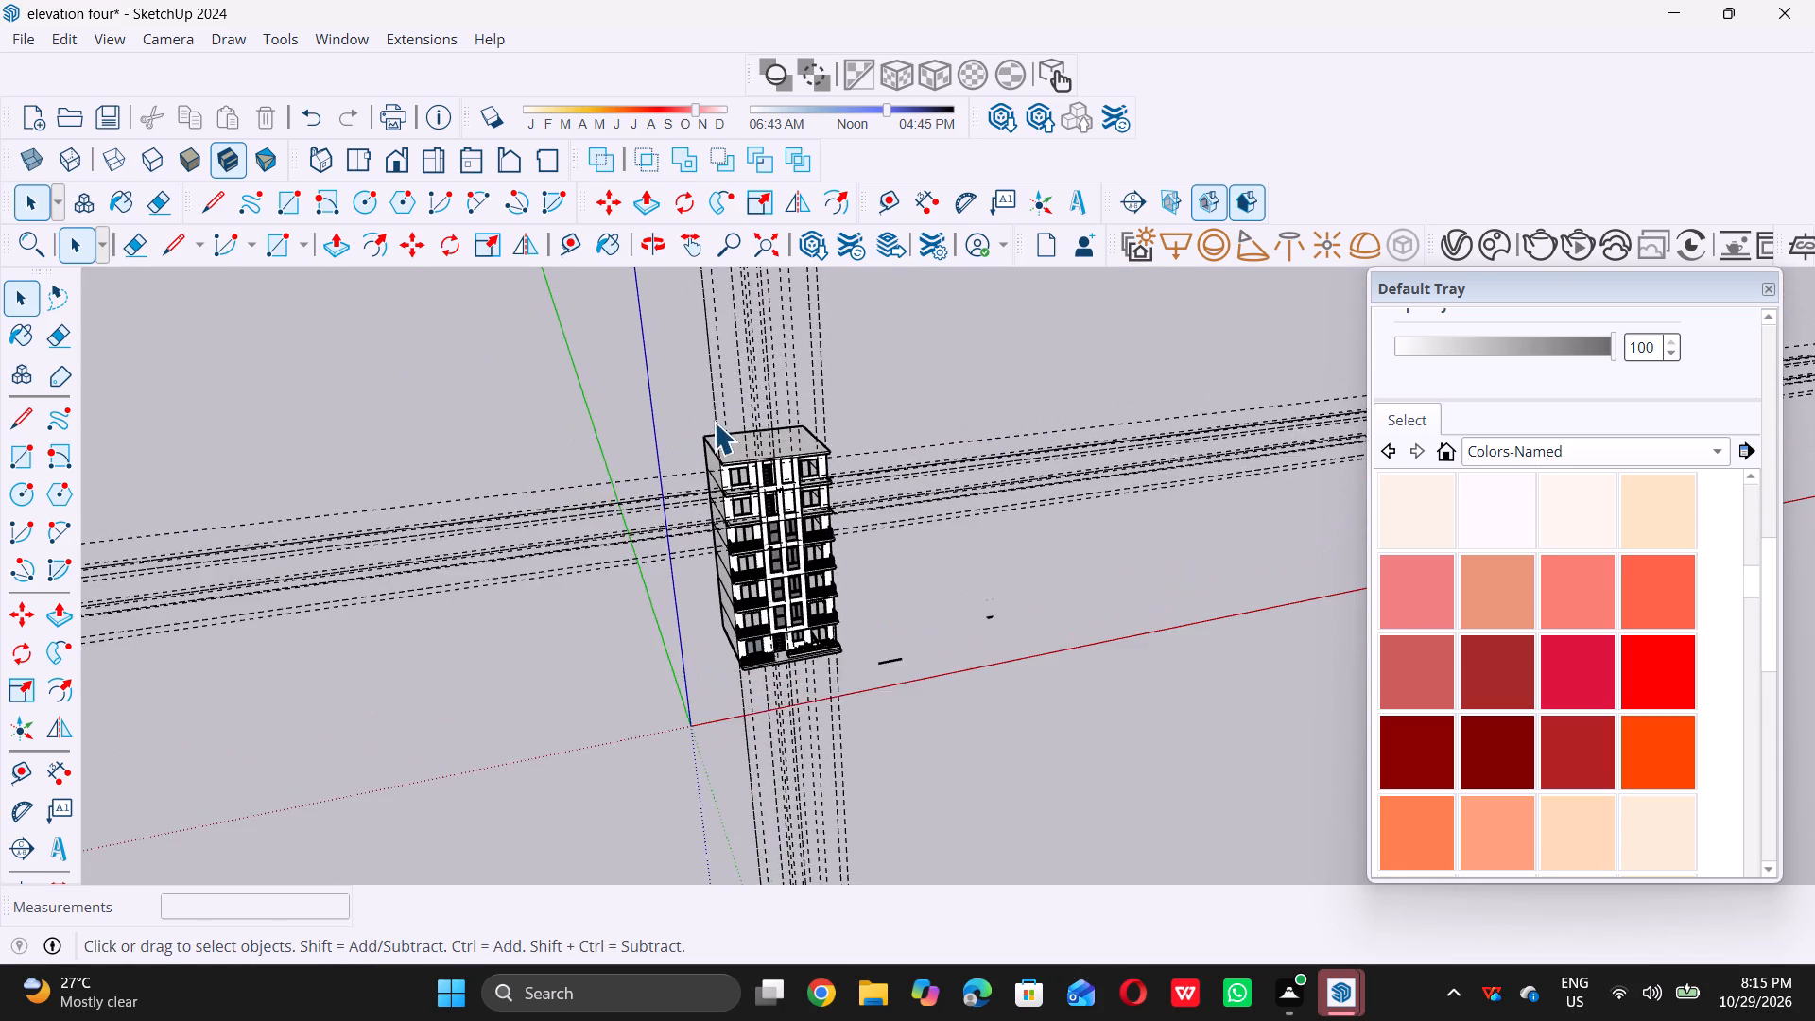
scroll(722, 430, "up", 9)
middle_click_drag(733, 465, 681, 500)
scroll(750, 467, "up", 4)
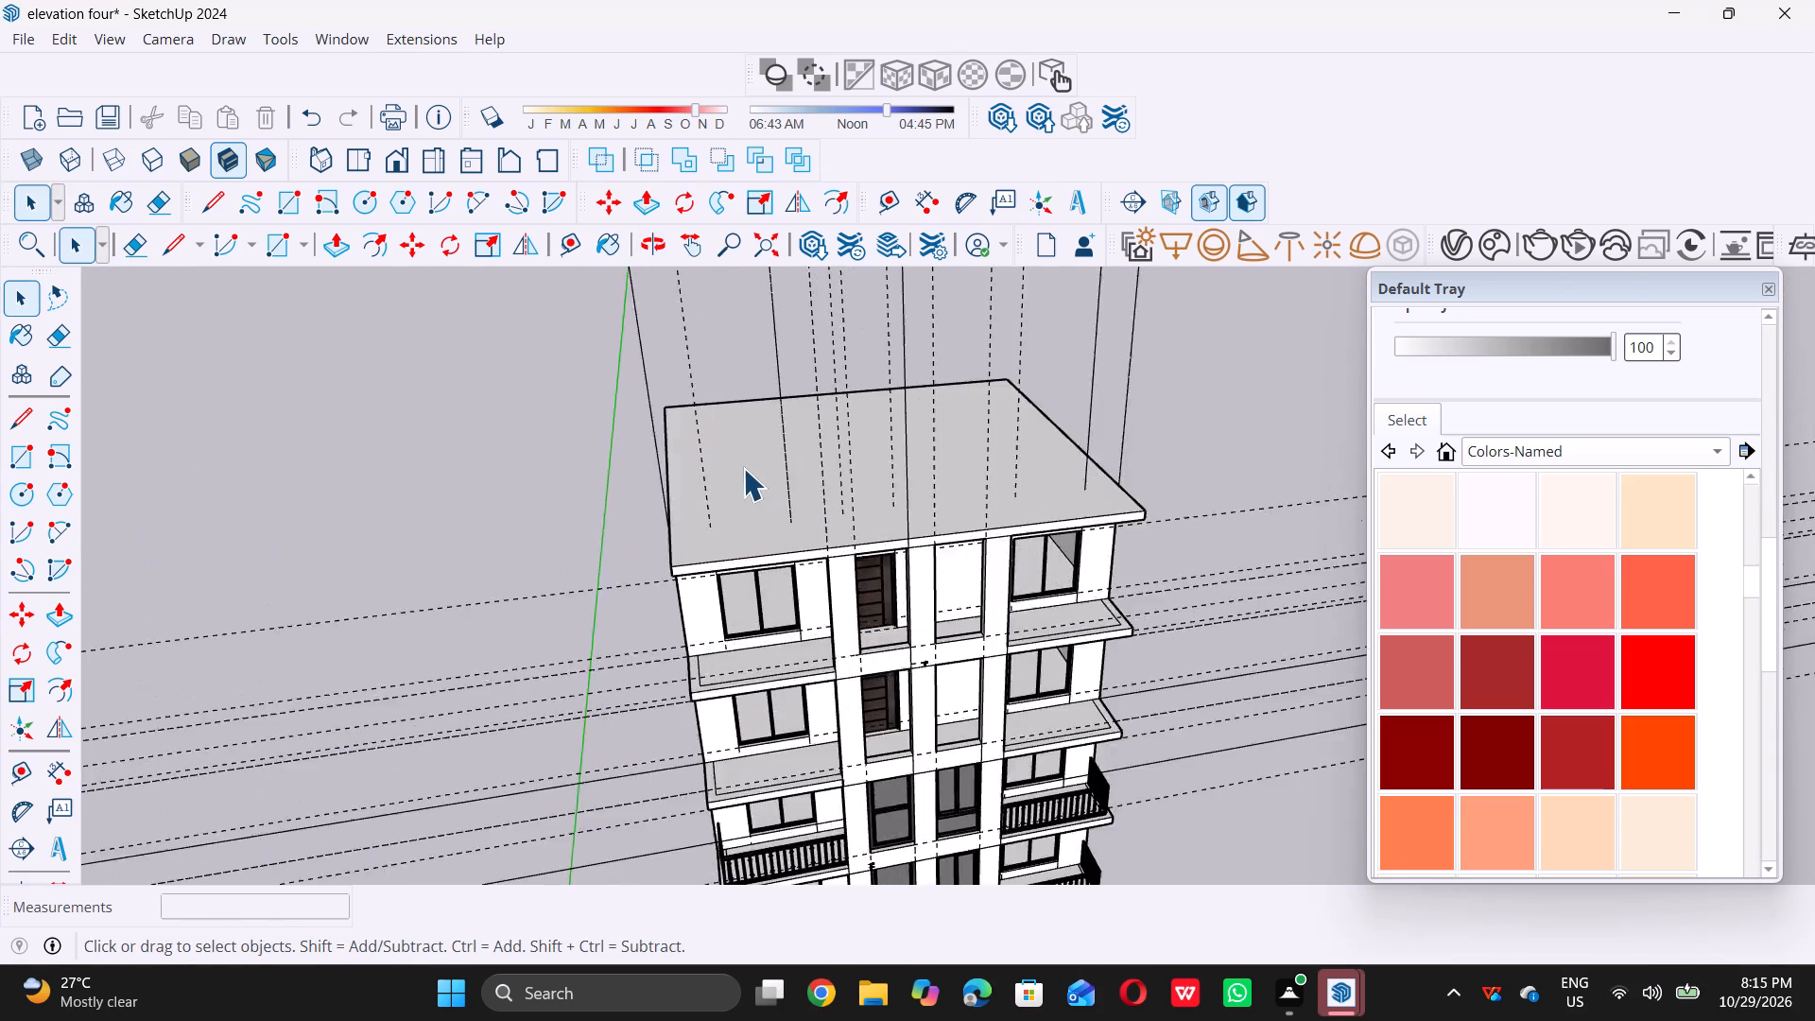
scroll(743, 468, "up", 4)
left_click(742, 480)
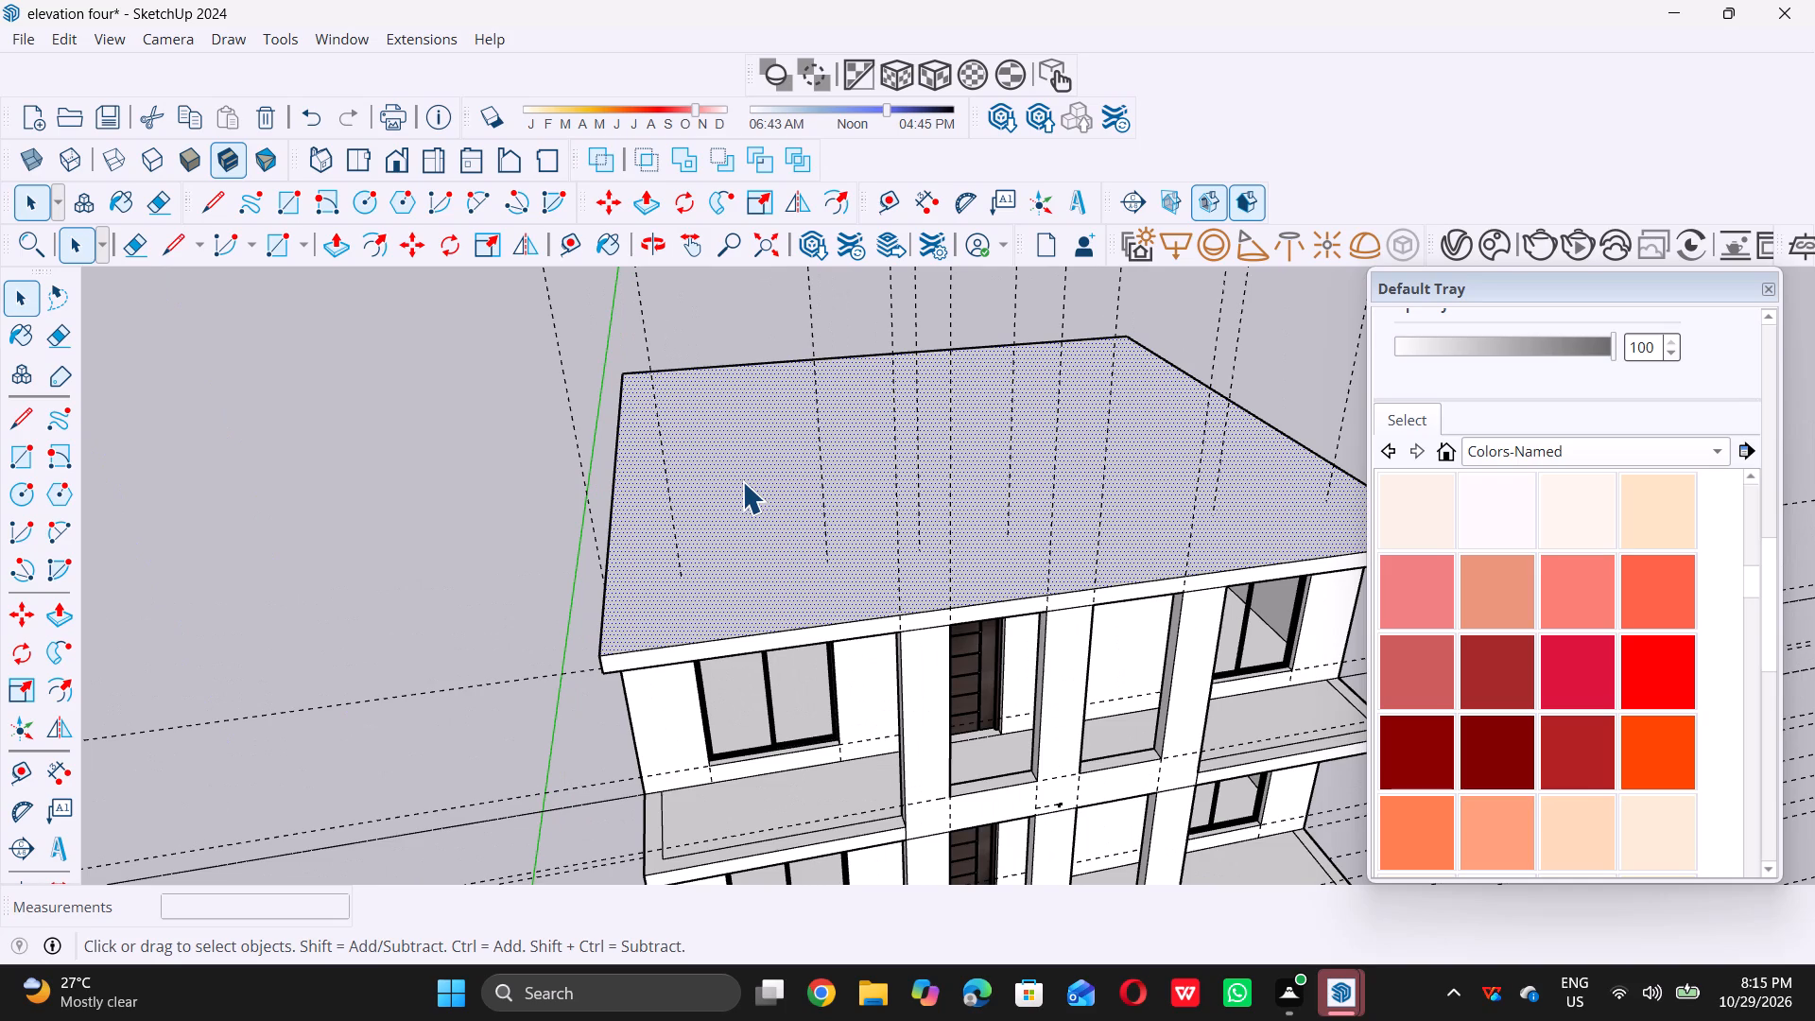
key("f")
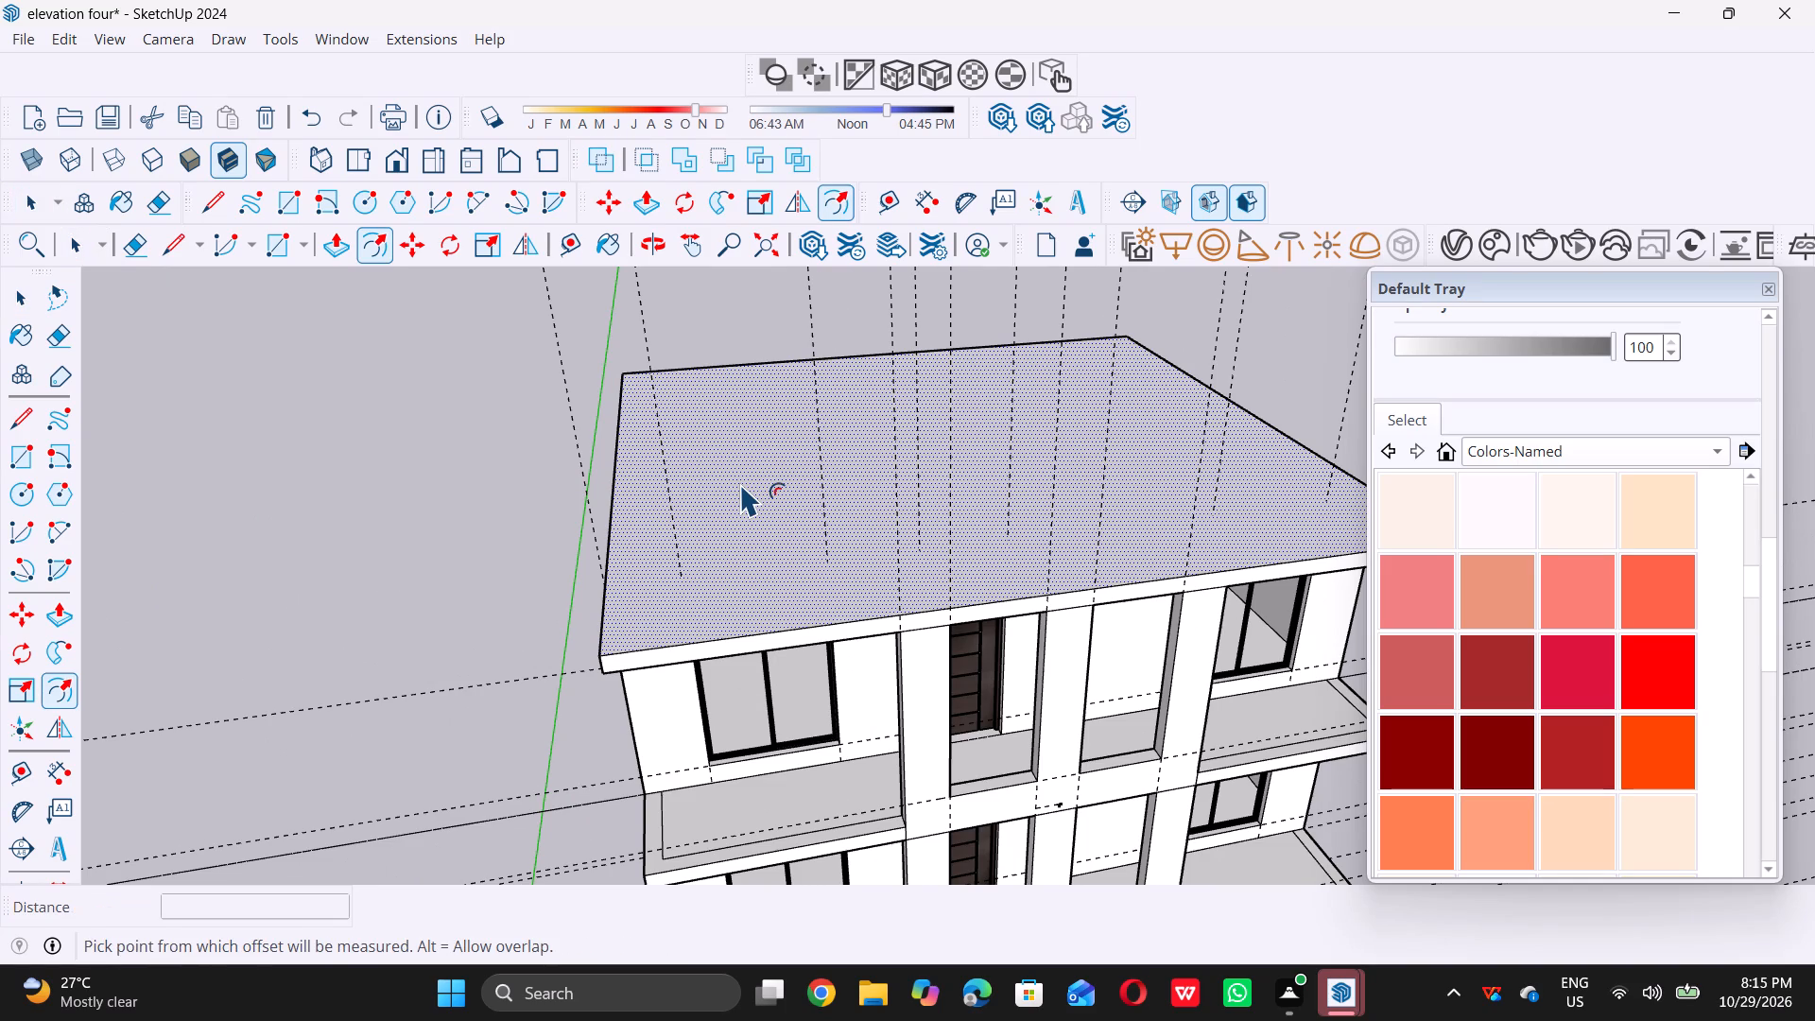
left_click(741, 483)
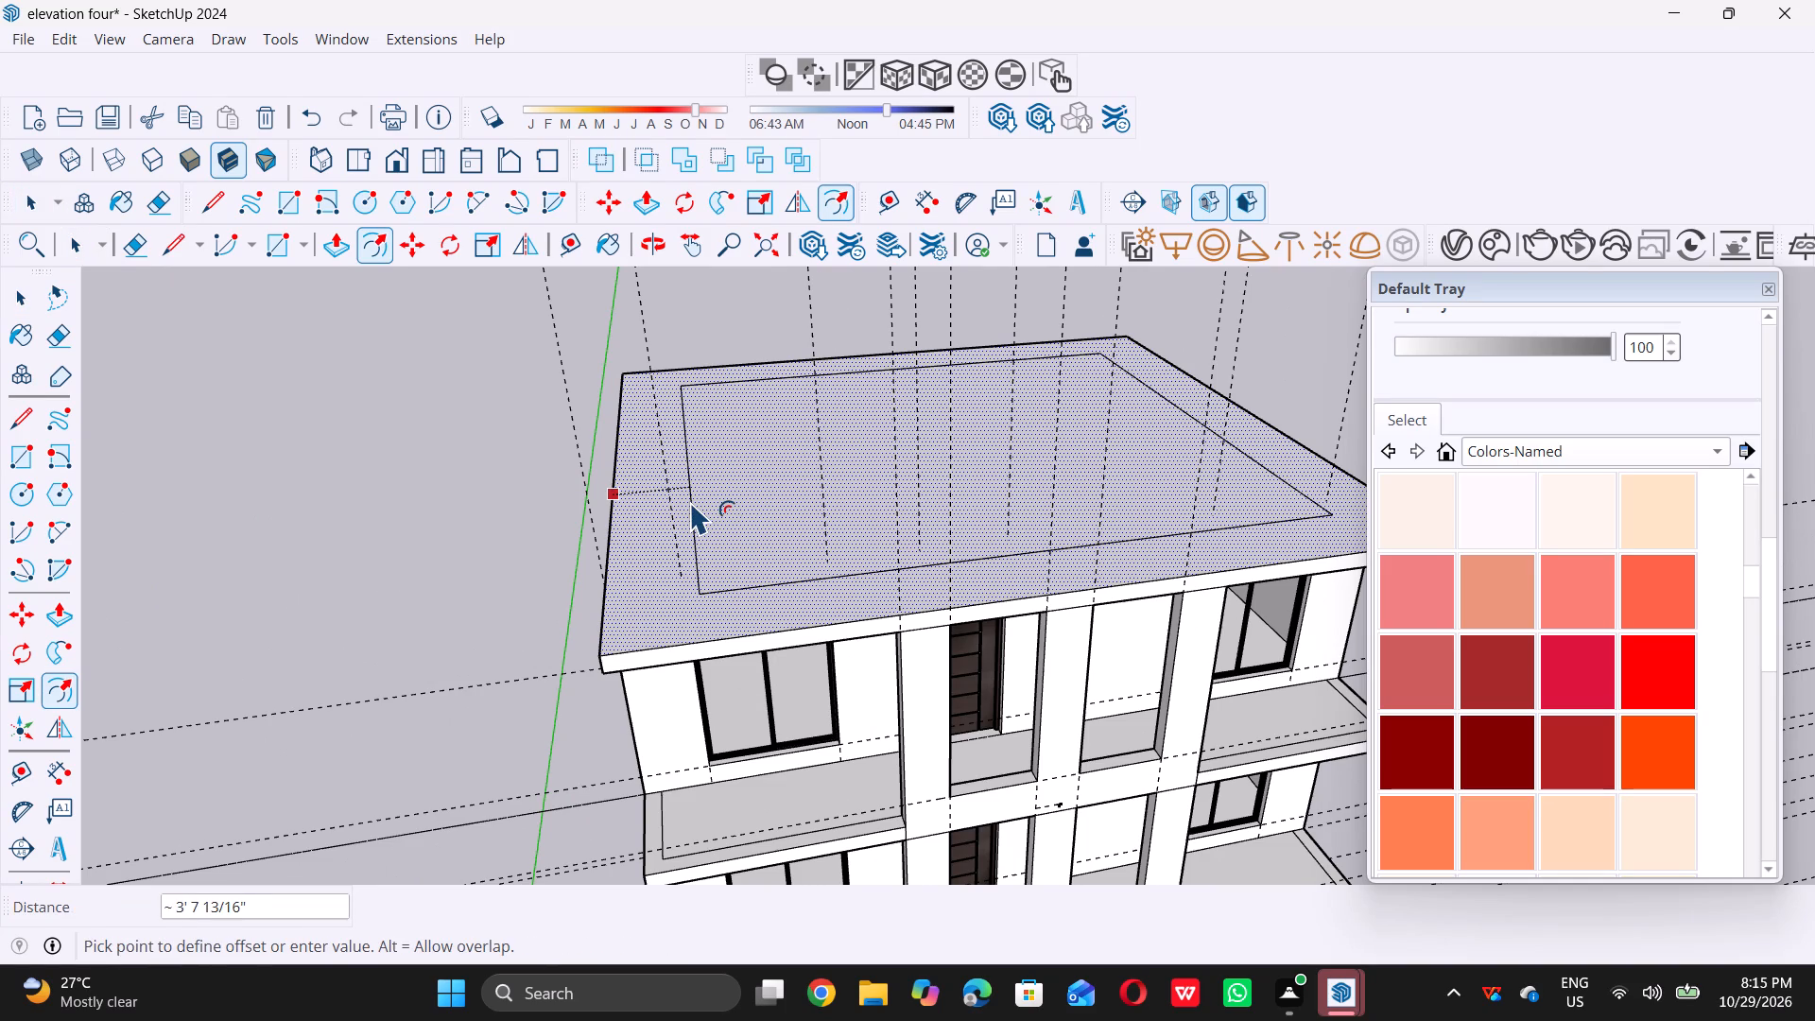
key("9")
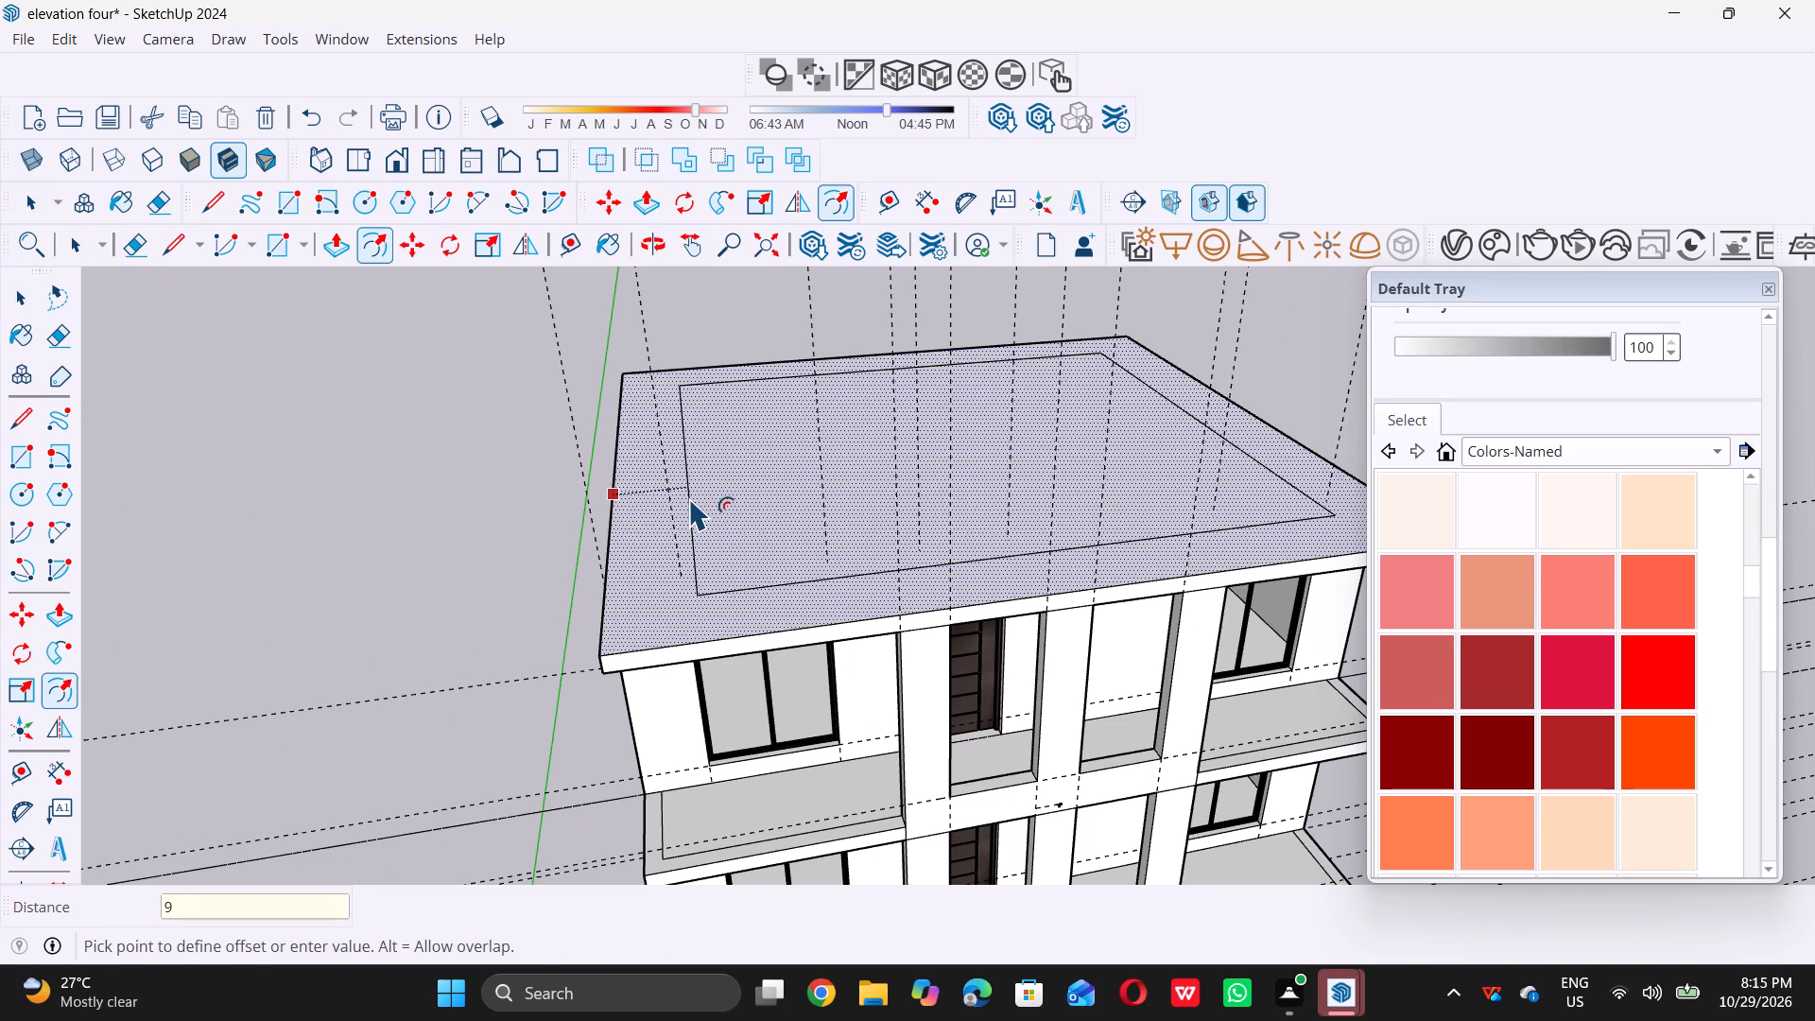
key("shift+quotedbl")
key("Return")
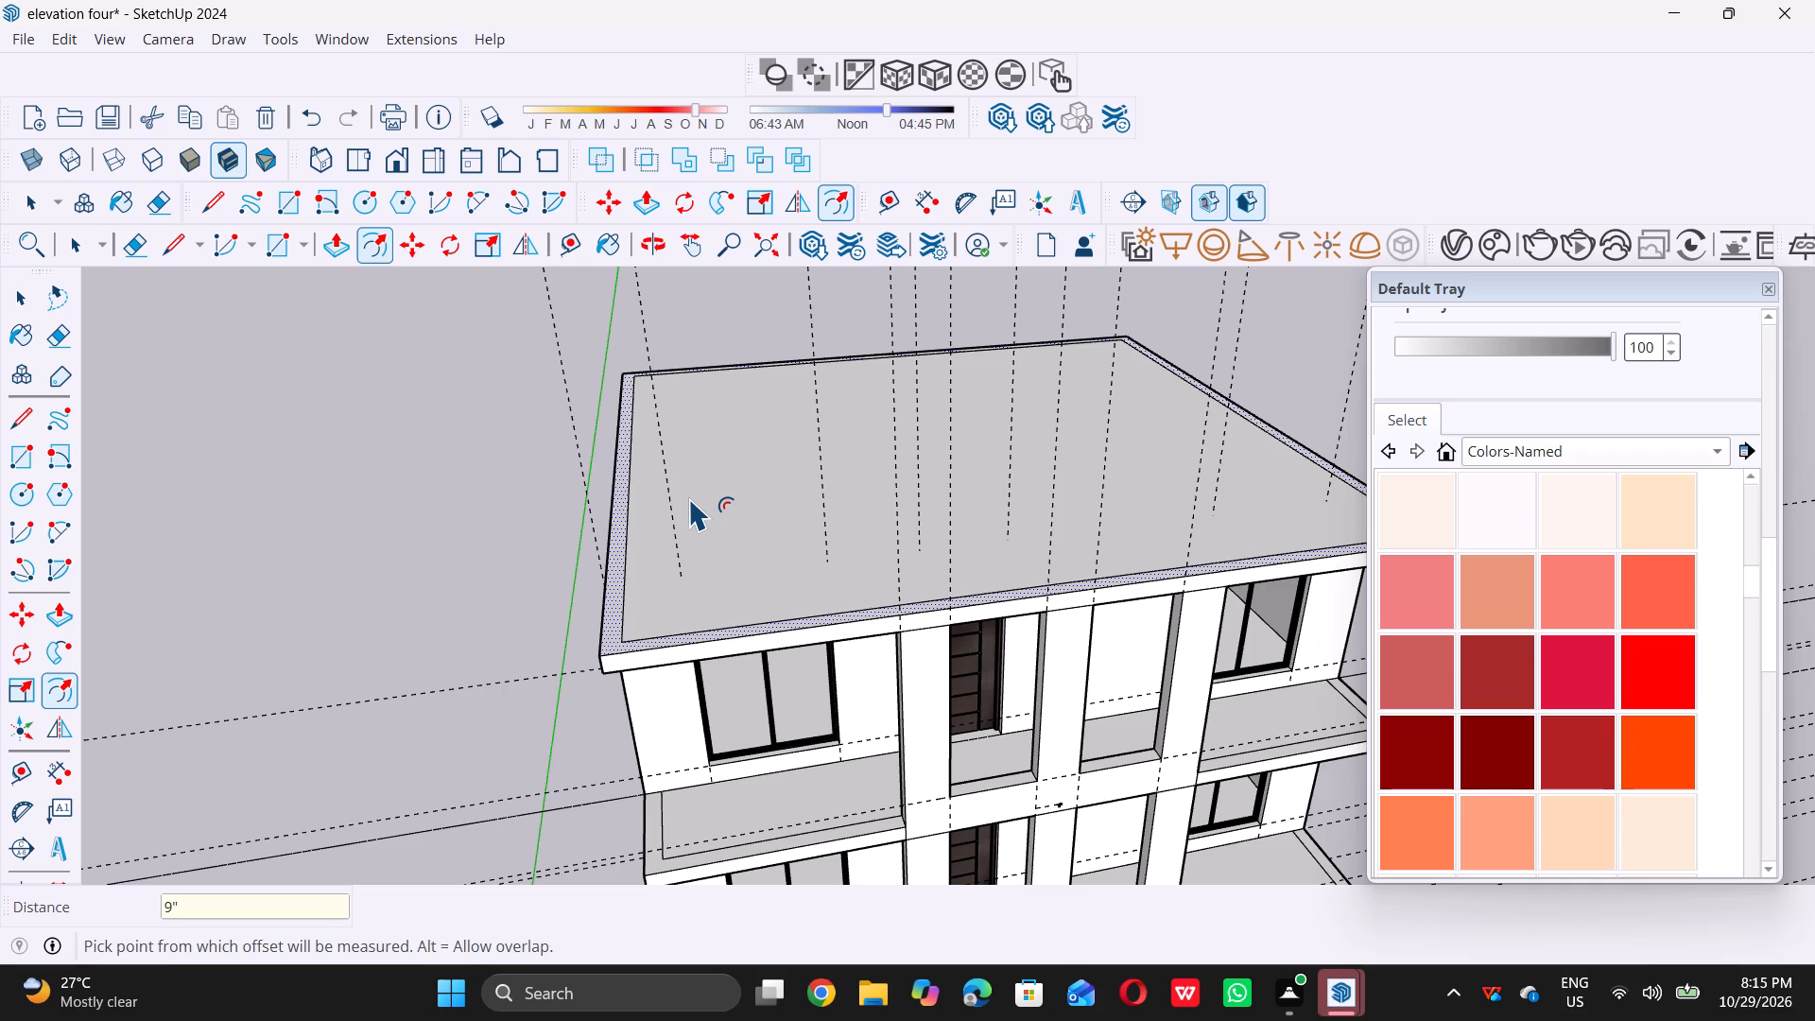
key("space")
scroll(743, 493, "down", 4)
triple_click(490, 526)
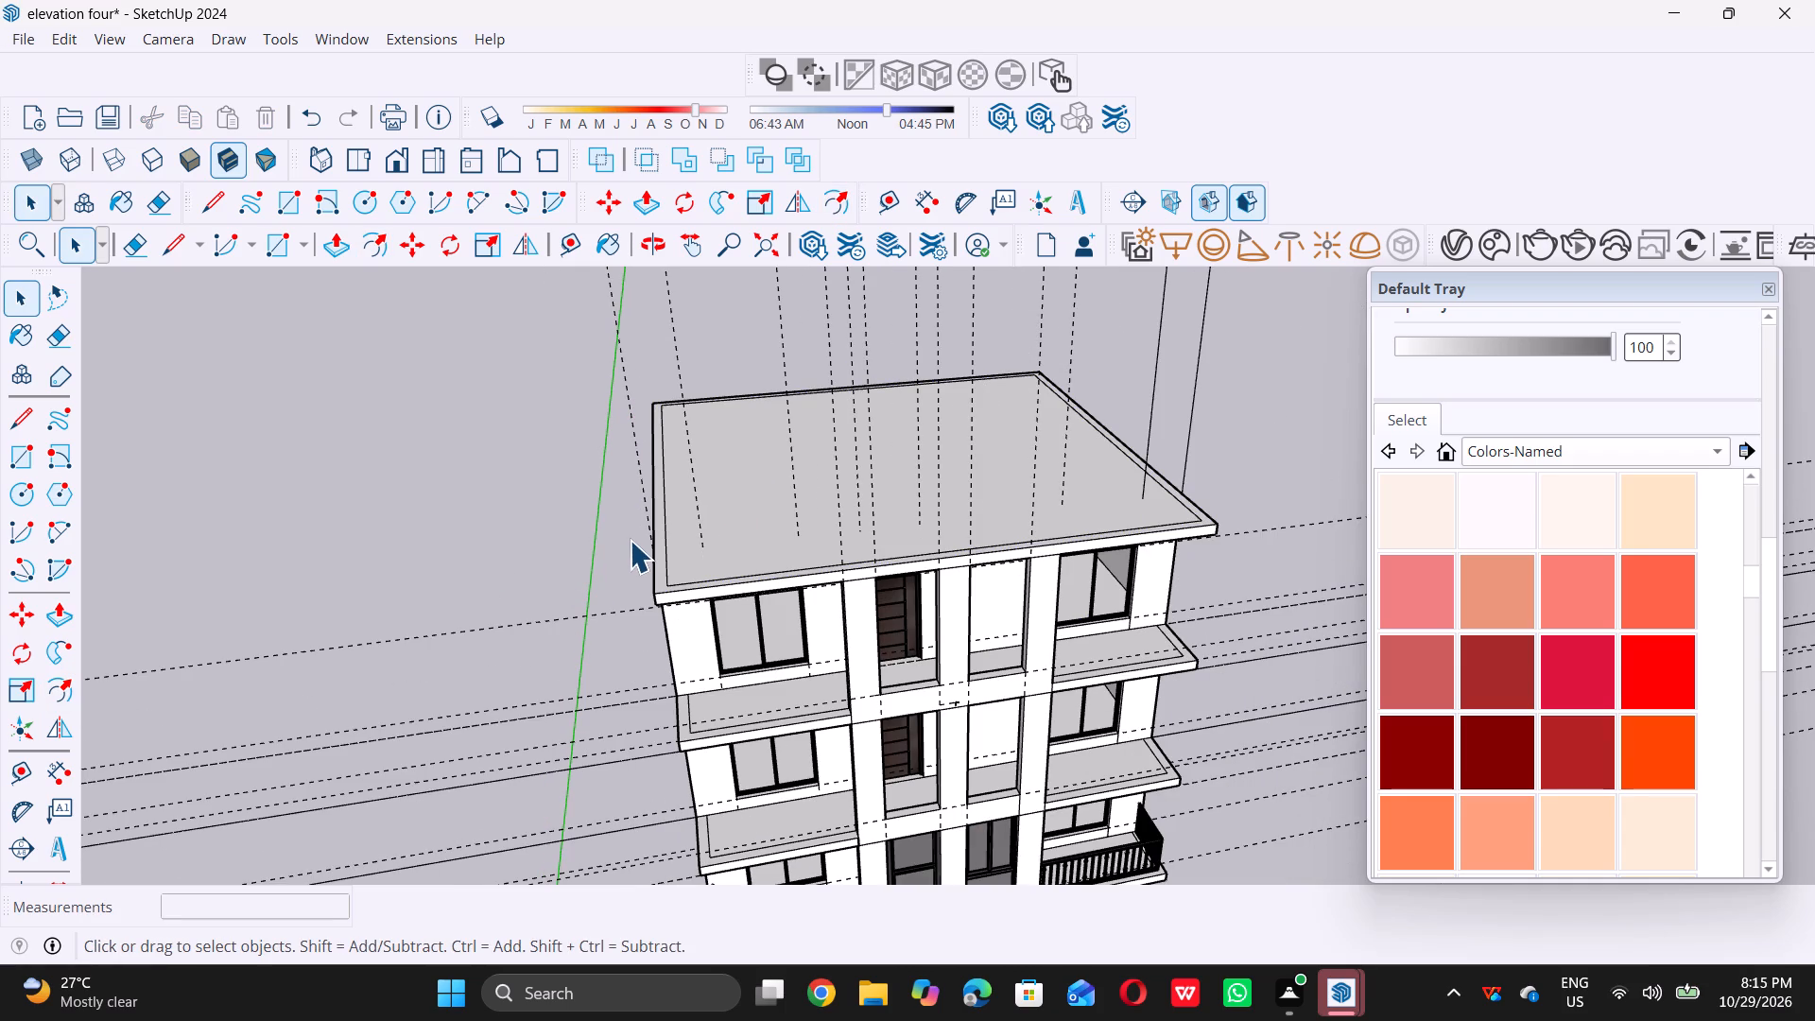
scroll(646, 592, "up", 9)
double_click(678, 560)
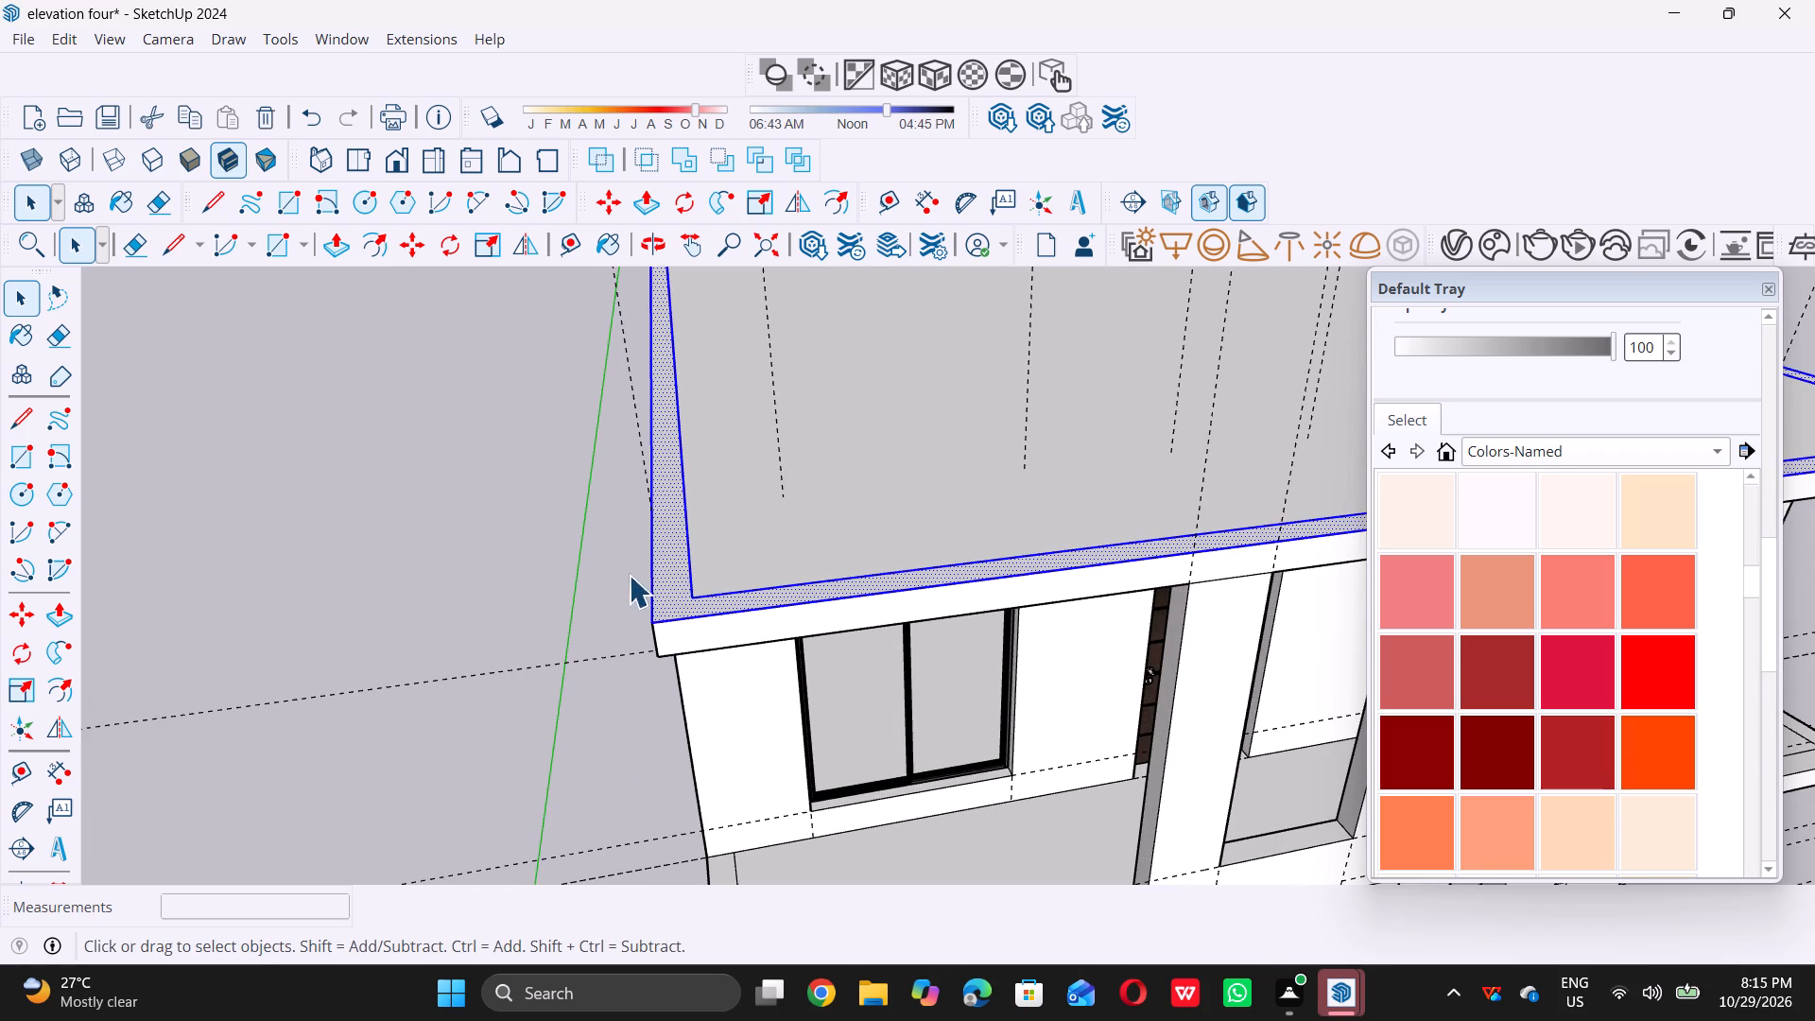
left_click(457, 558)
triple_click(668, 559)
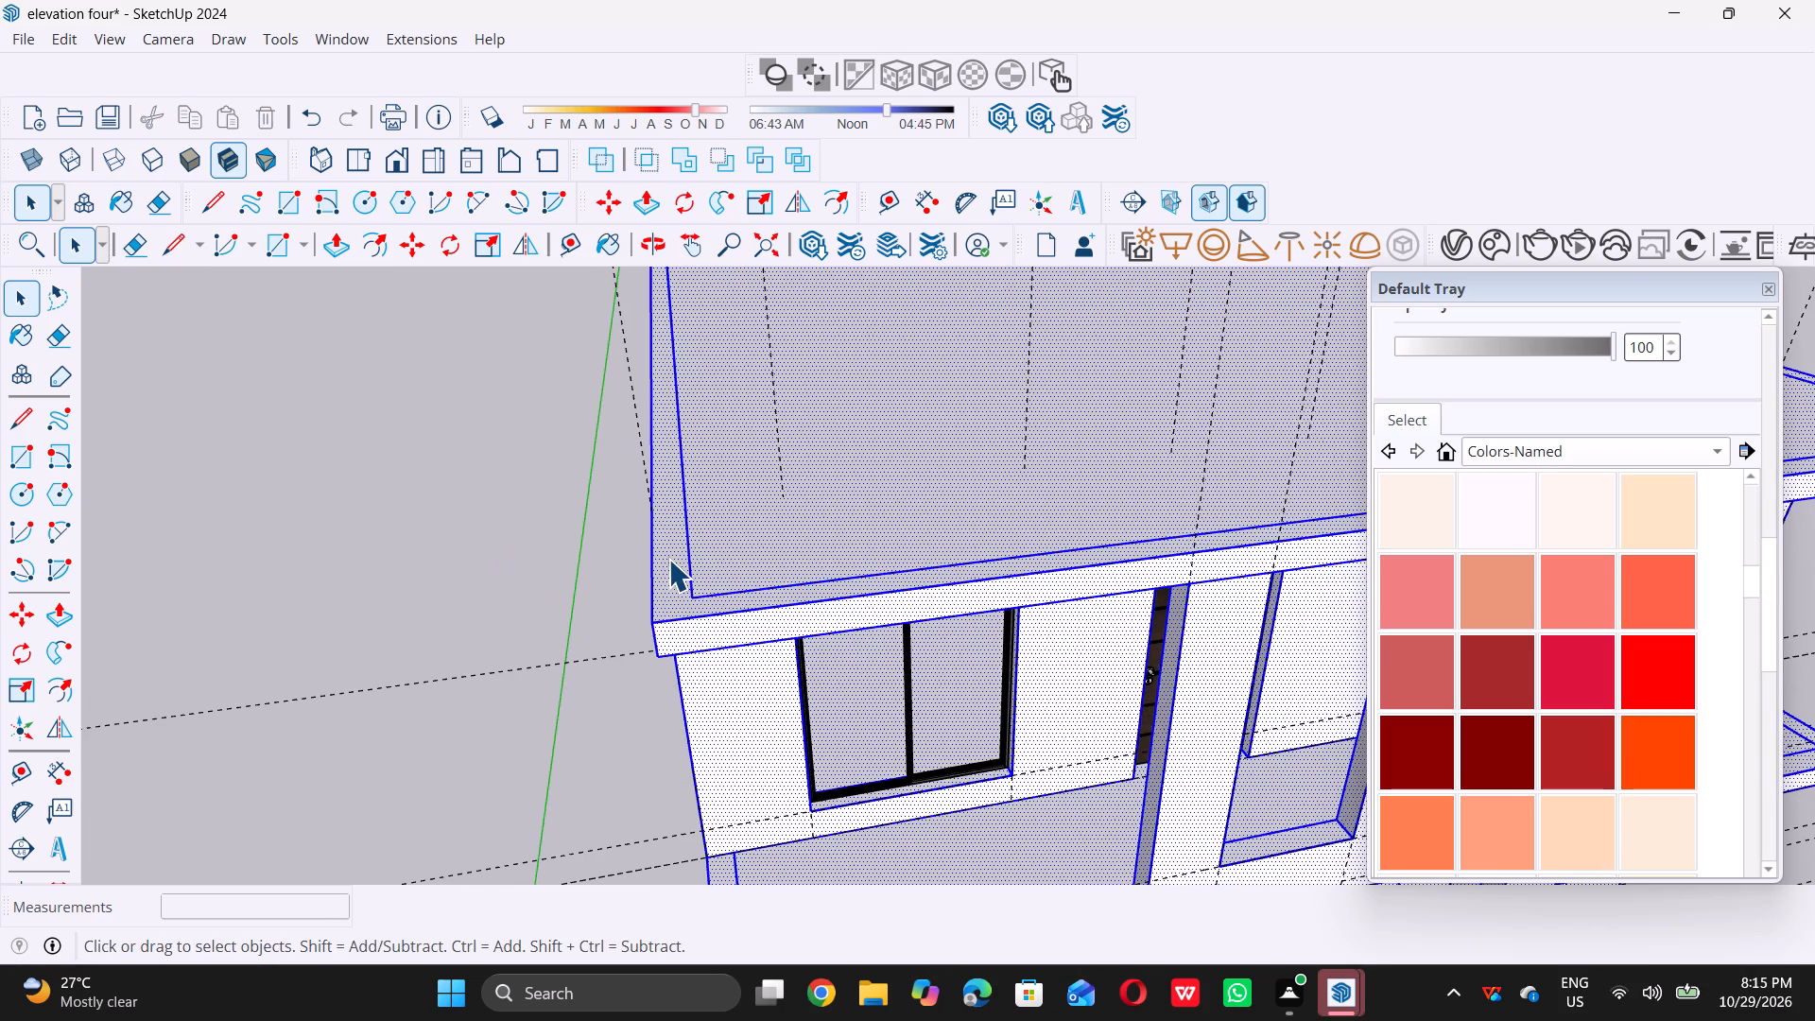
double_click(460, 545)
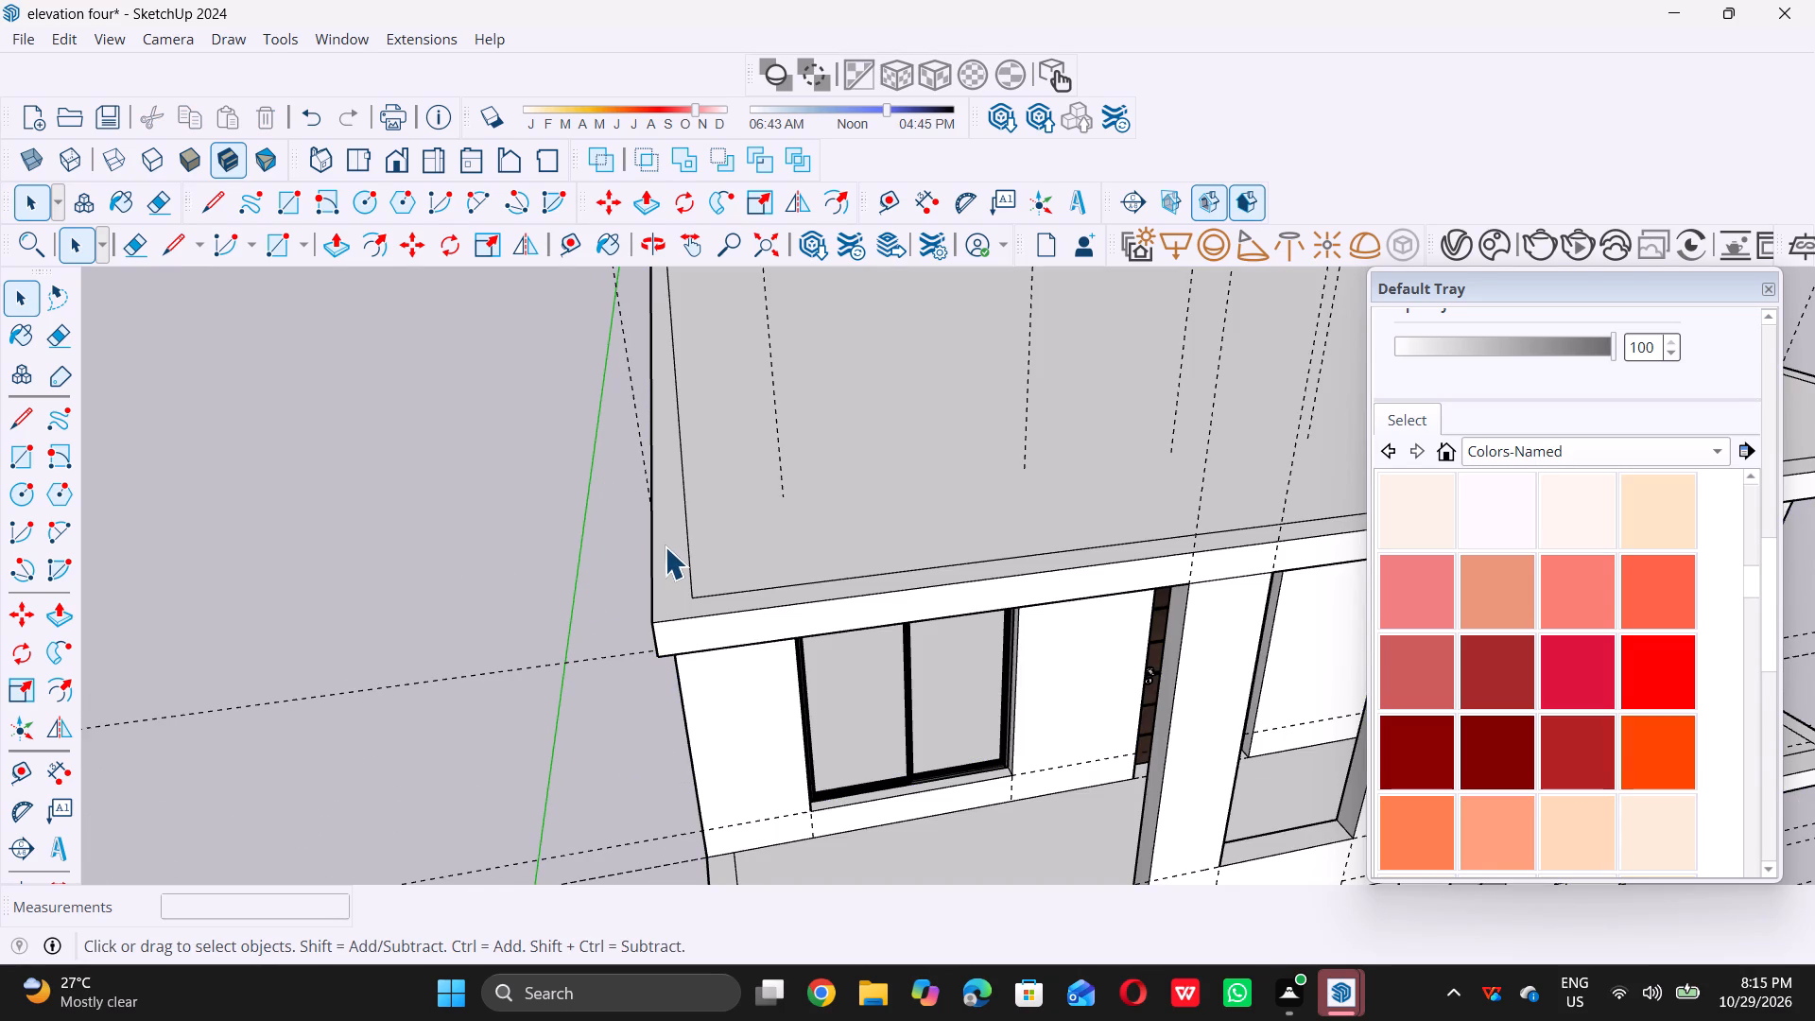
Draw a 9" vertical line on the roof slab's side face, from the front wall's top corner up to the slab's top edge.
scroll(685, 538, "down", 10)
middle_click_drag(667, 567, 691, 545)
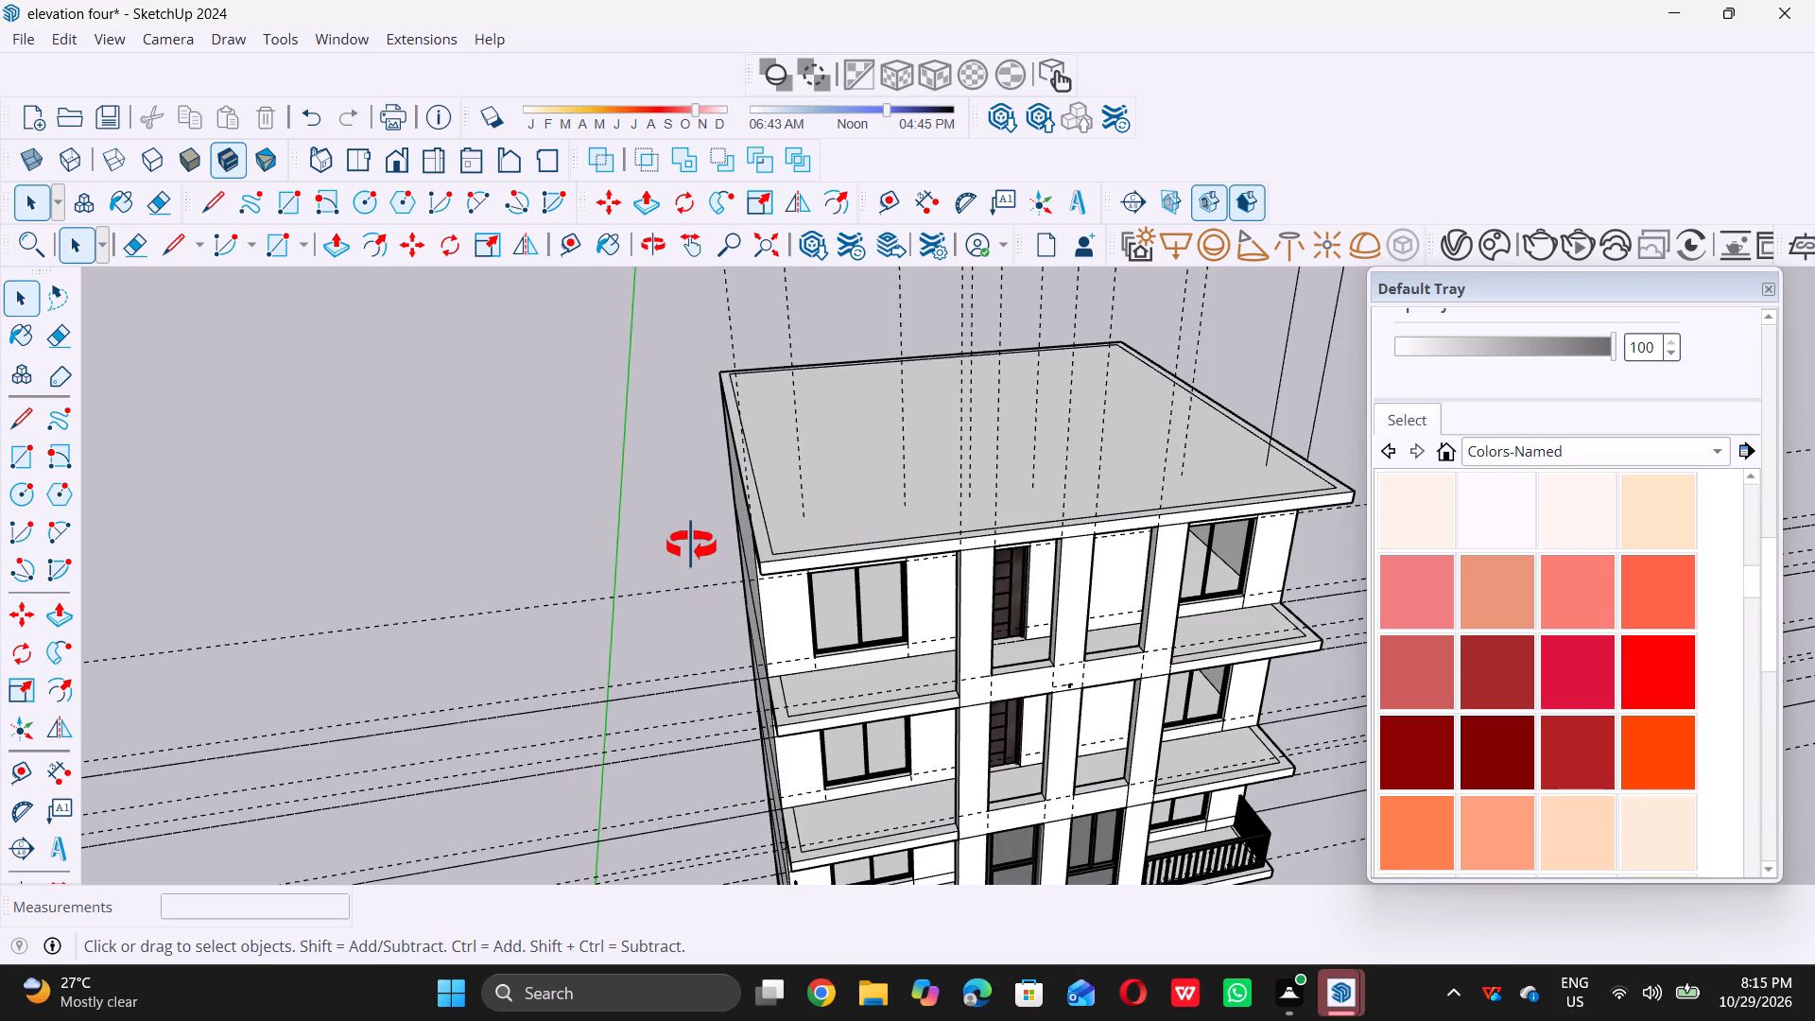
middle_click_drag(691, 545, 769, 545)
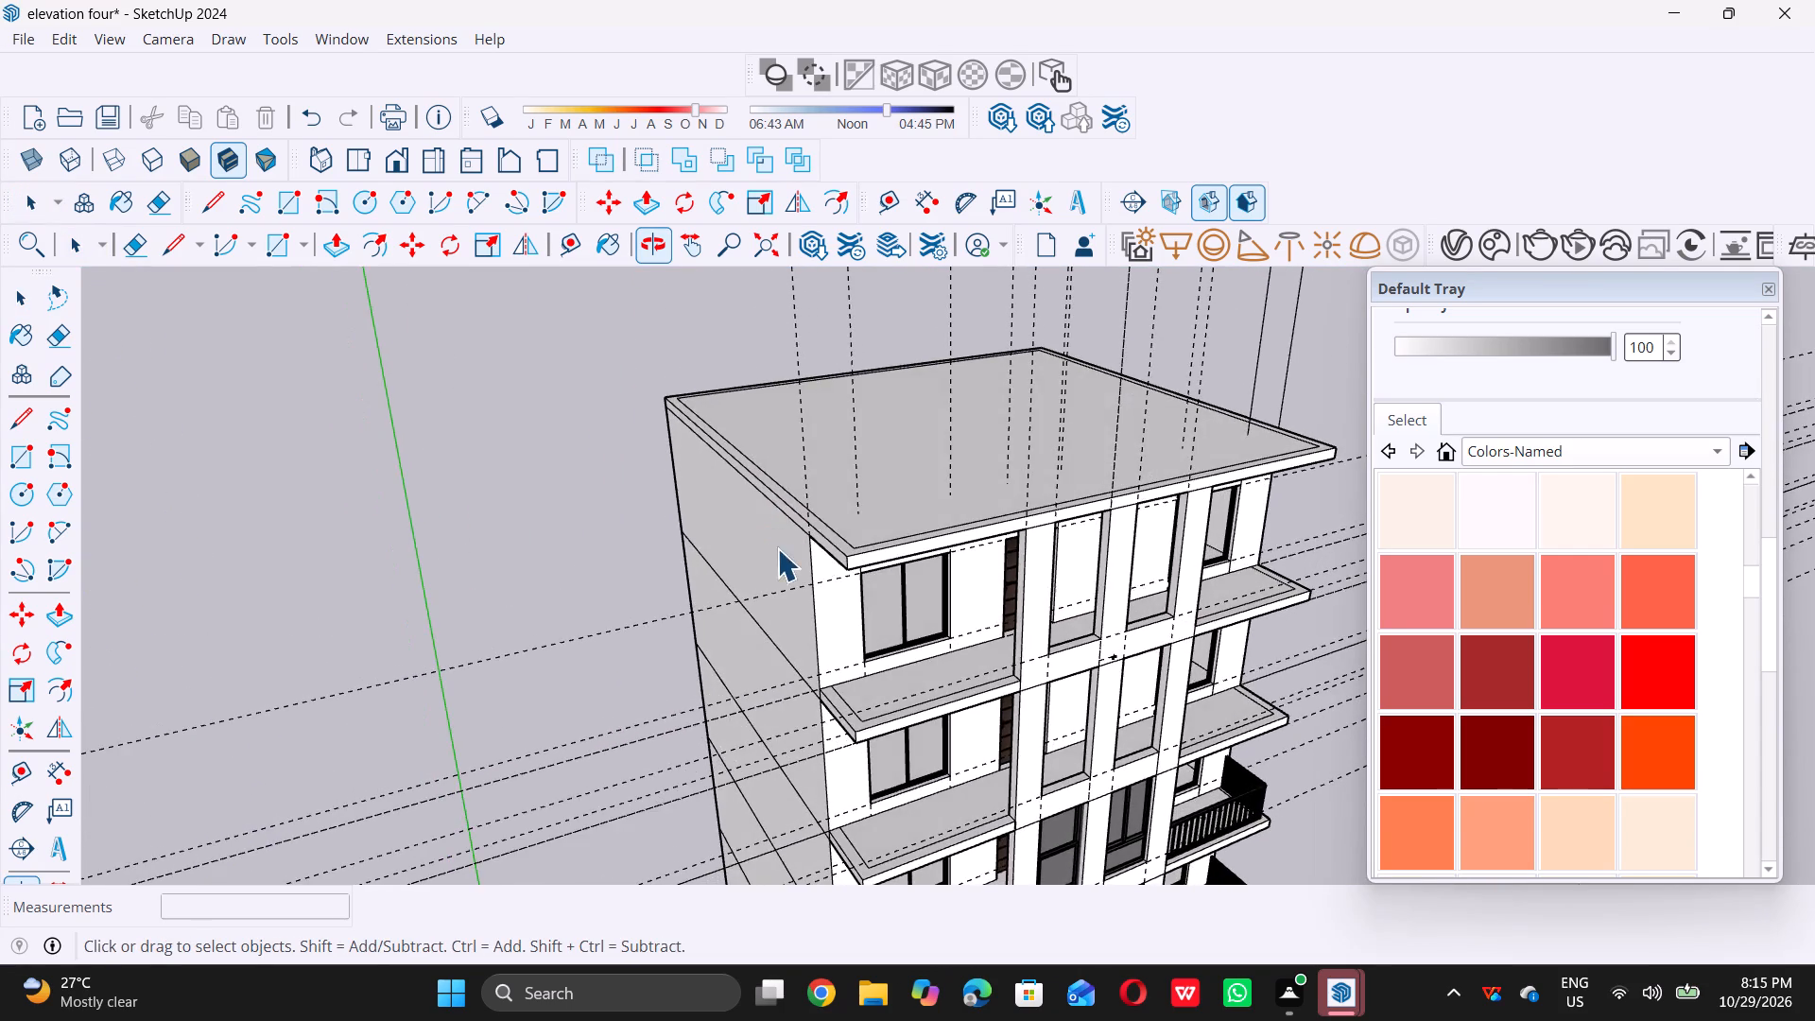
scroll(838, 541, "up", 9)
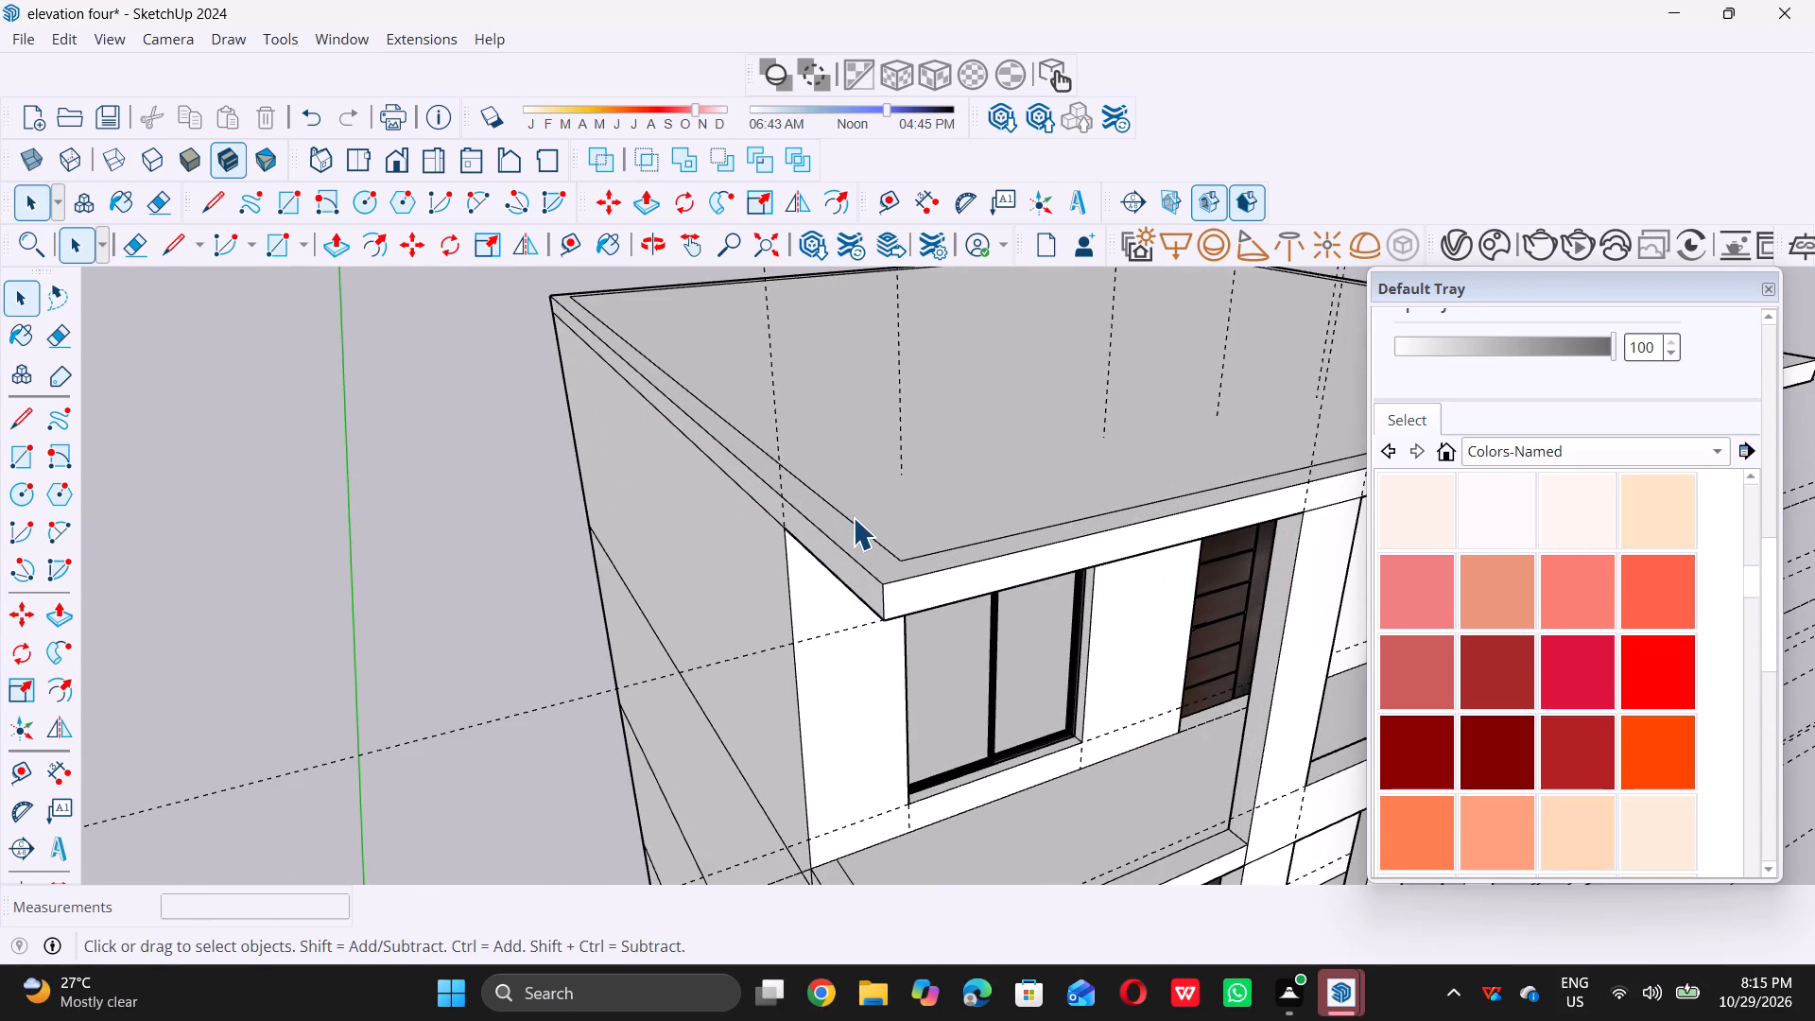
key("l")
scroll(793, 523, "up", 10)
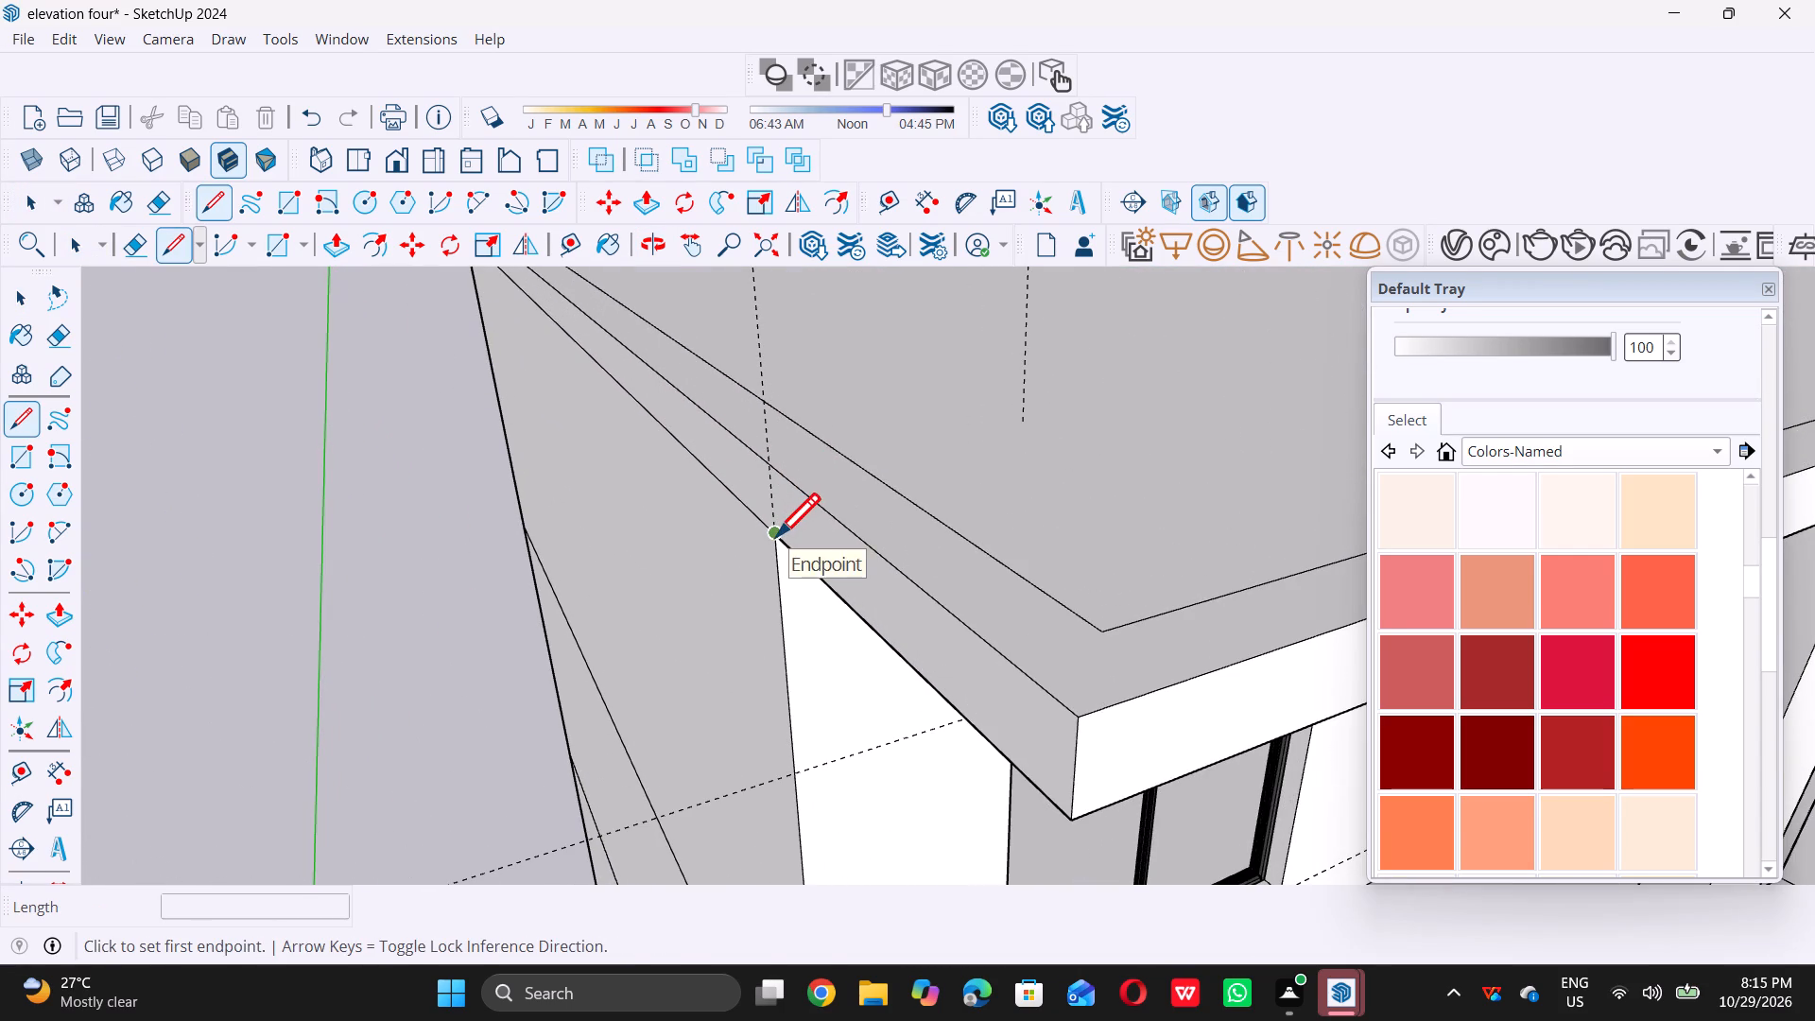
left_click(776, 536)
left_click(774, 474)
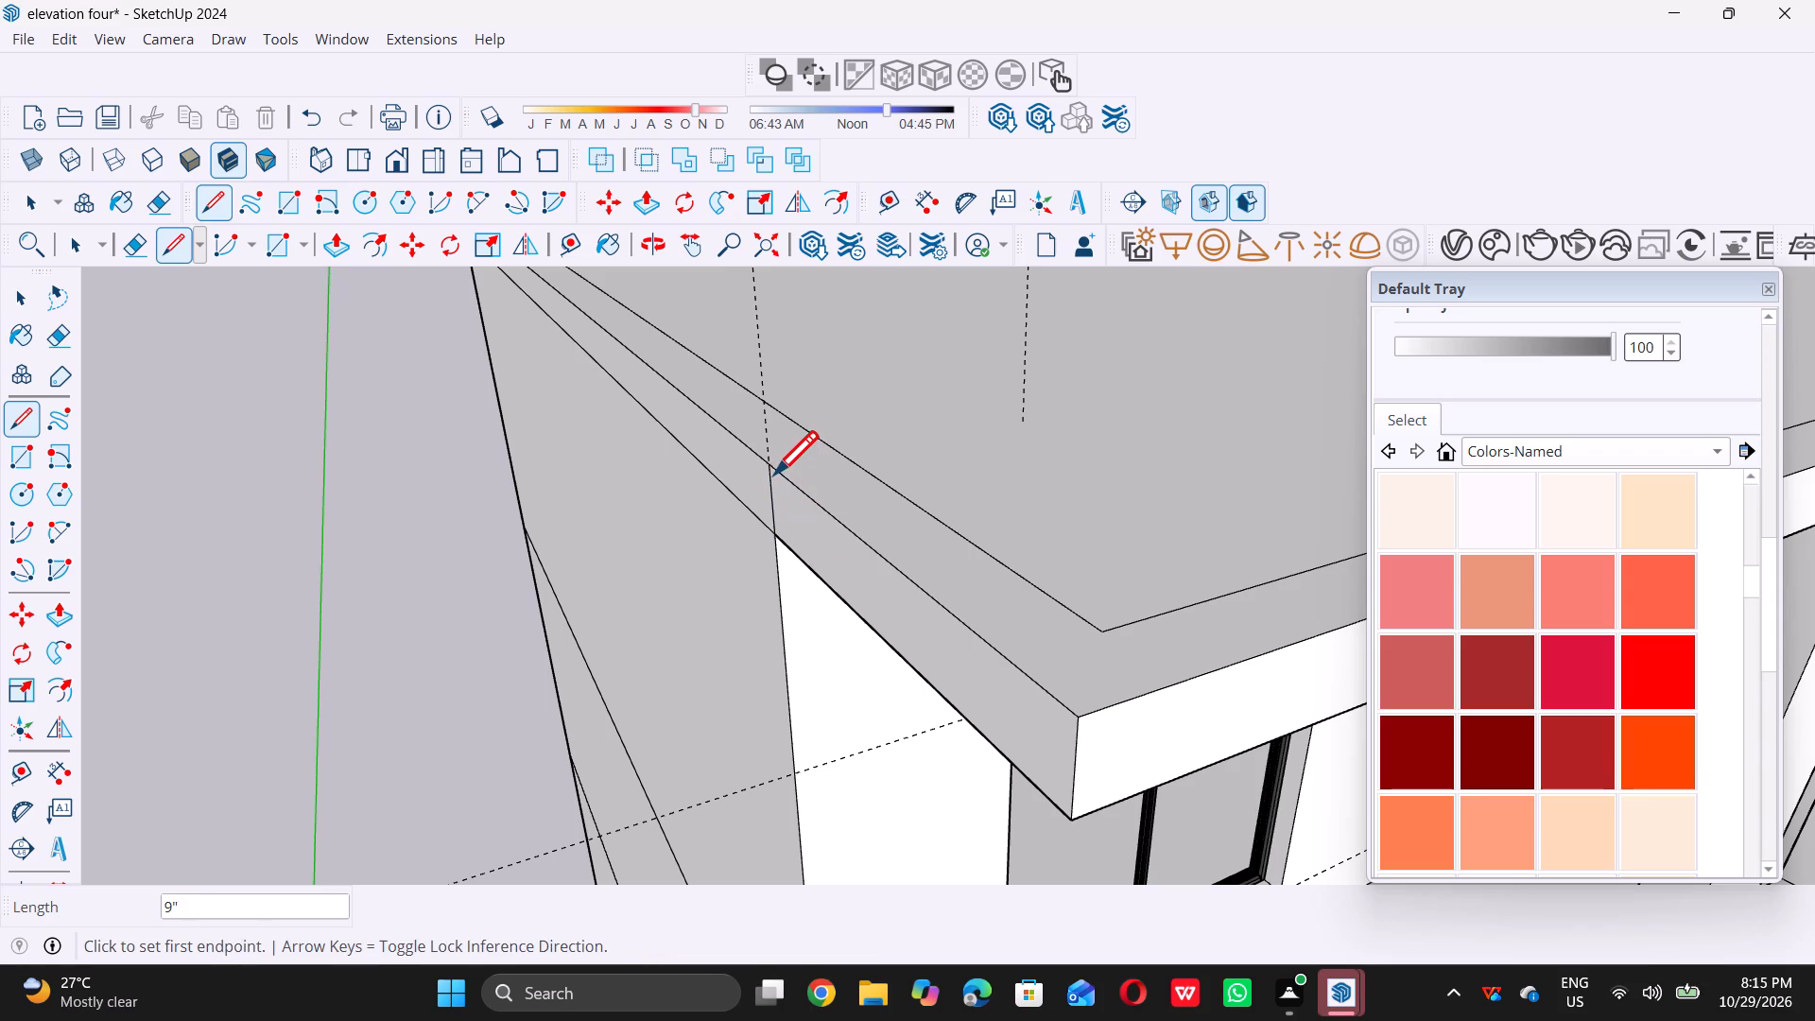
key("space")
scroll(773, 538, "down", 6)
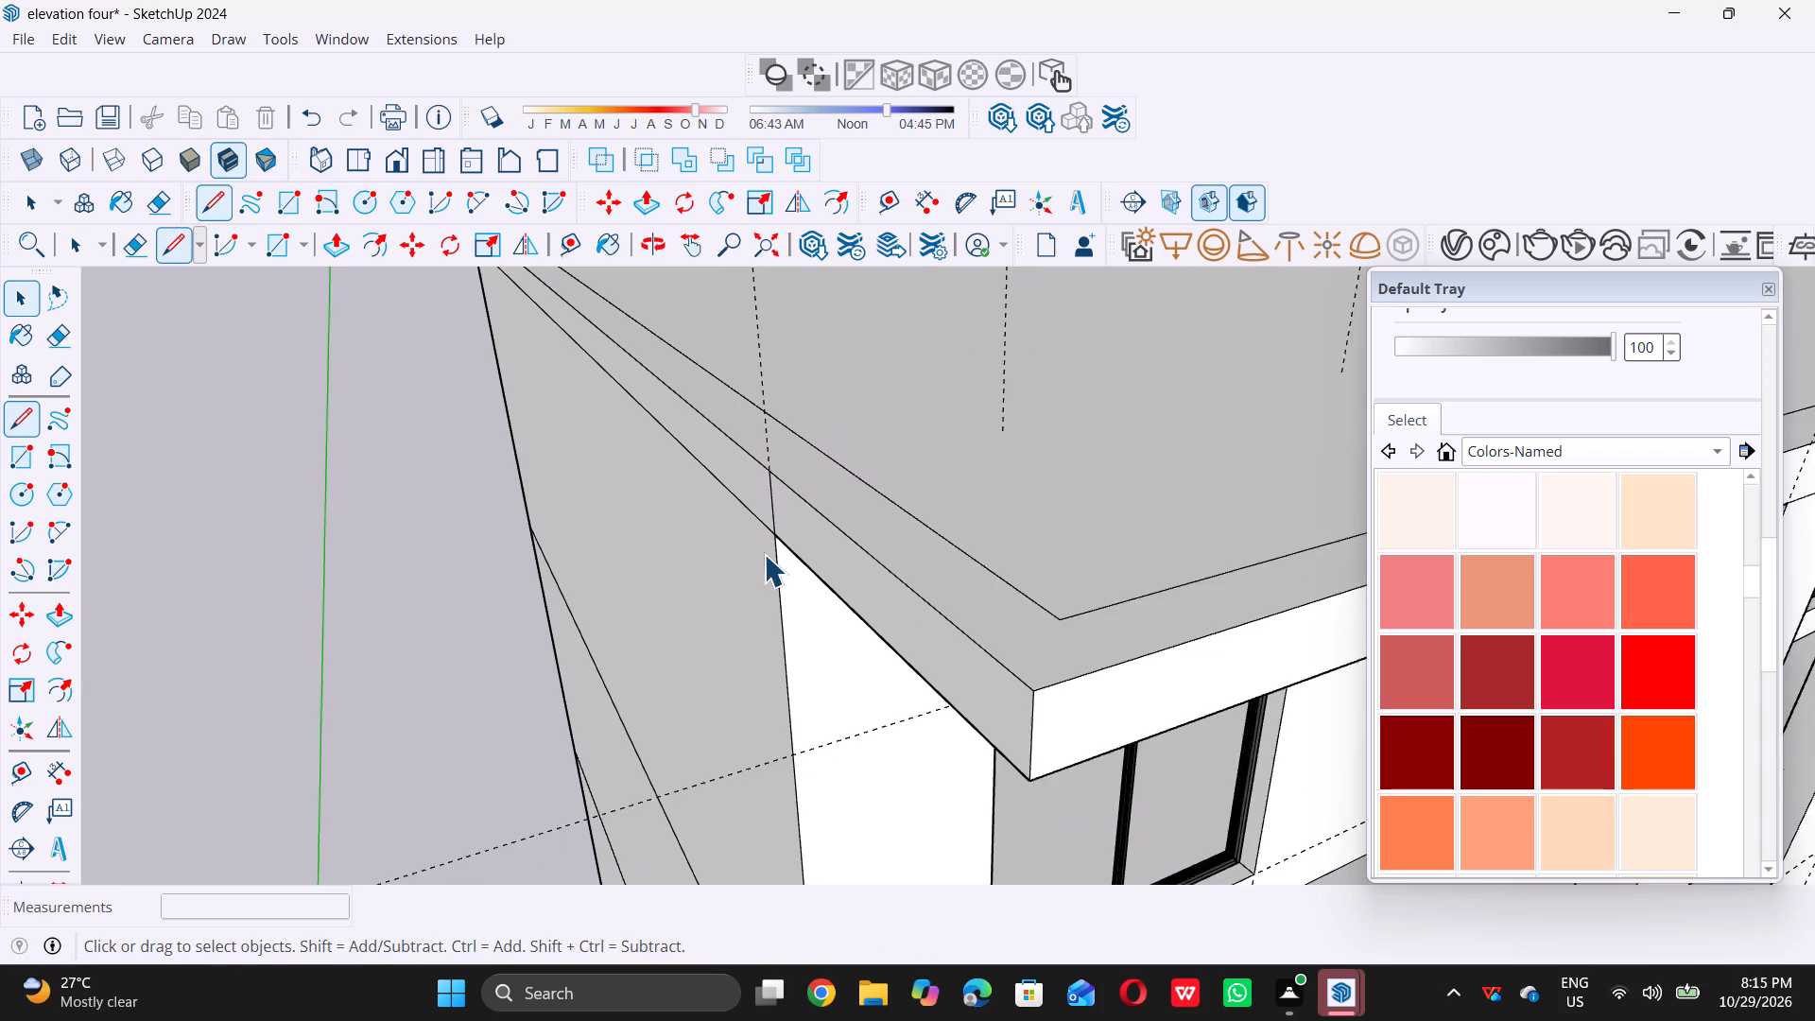
Draw a 9" line across the roof's border strip, from the top of the vertical side-face line to the inner outline.
scroll(743, 542, "down", 1)
middle_click_drag(744, 539, 818, 557)
scroll(840, 501, "up", 8)
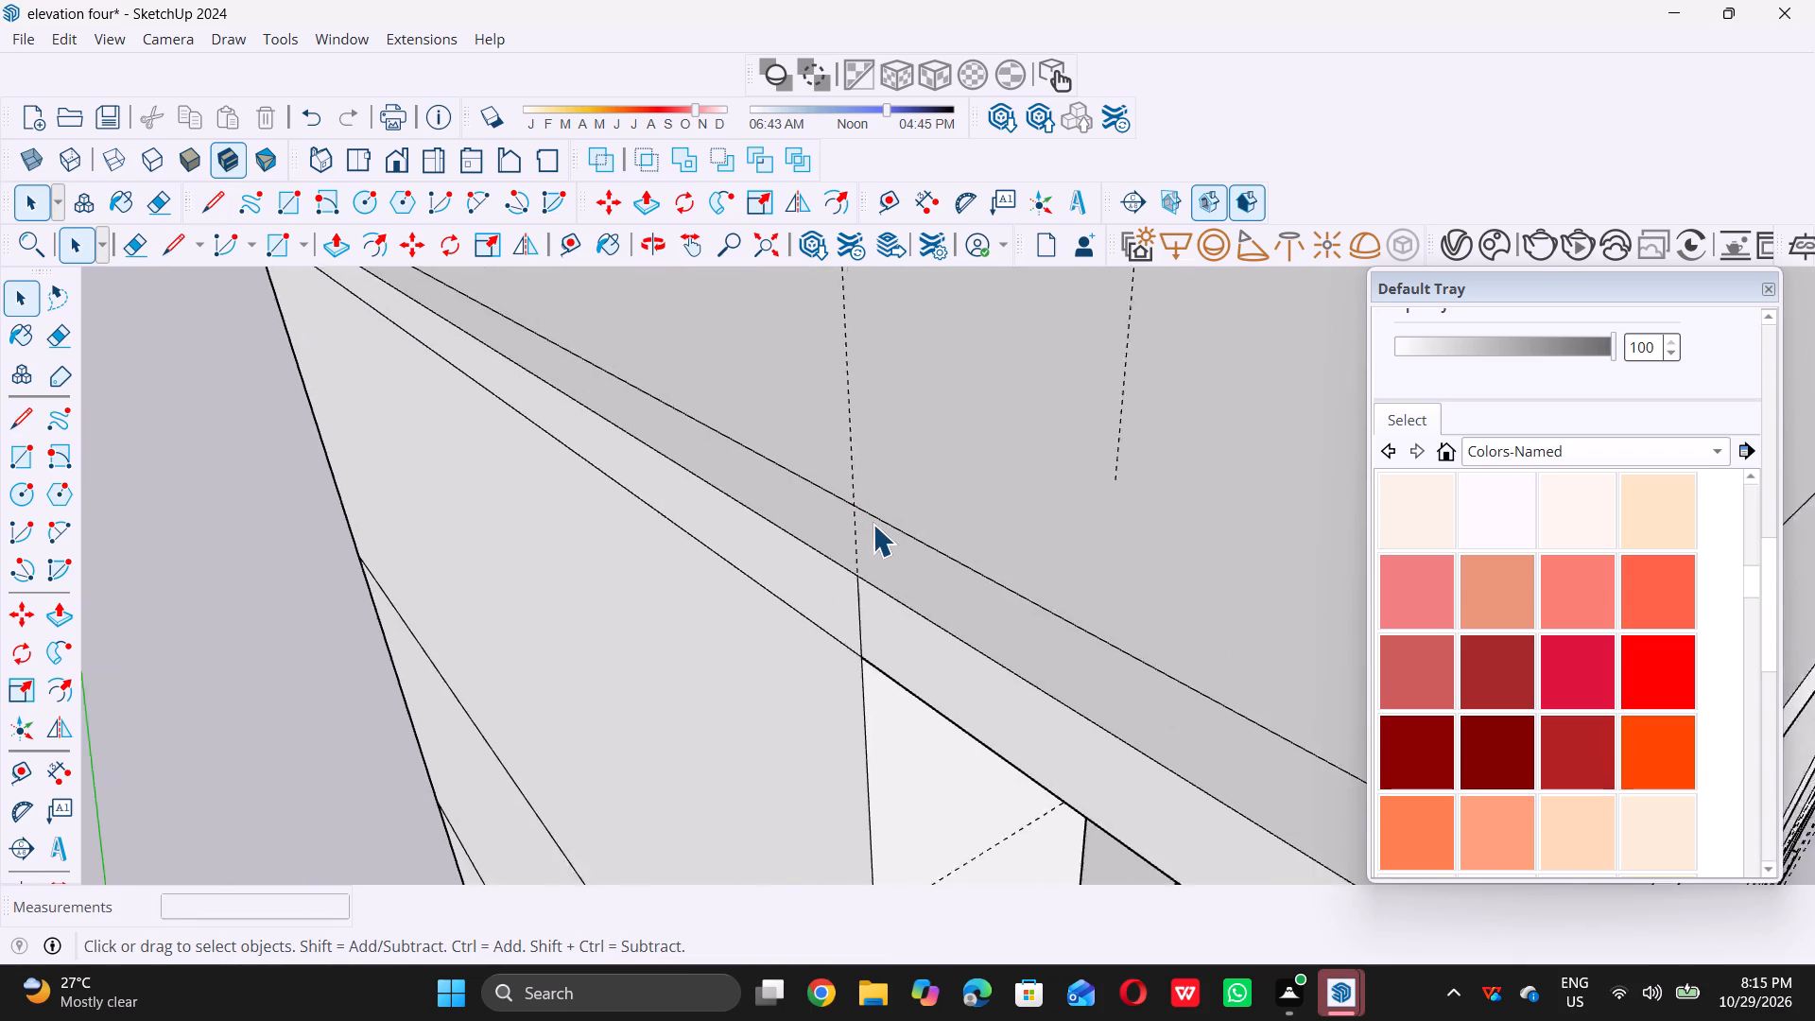
key("l")
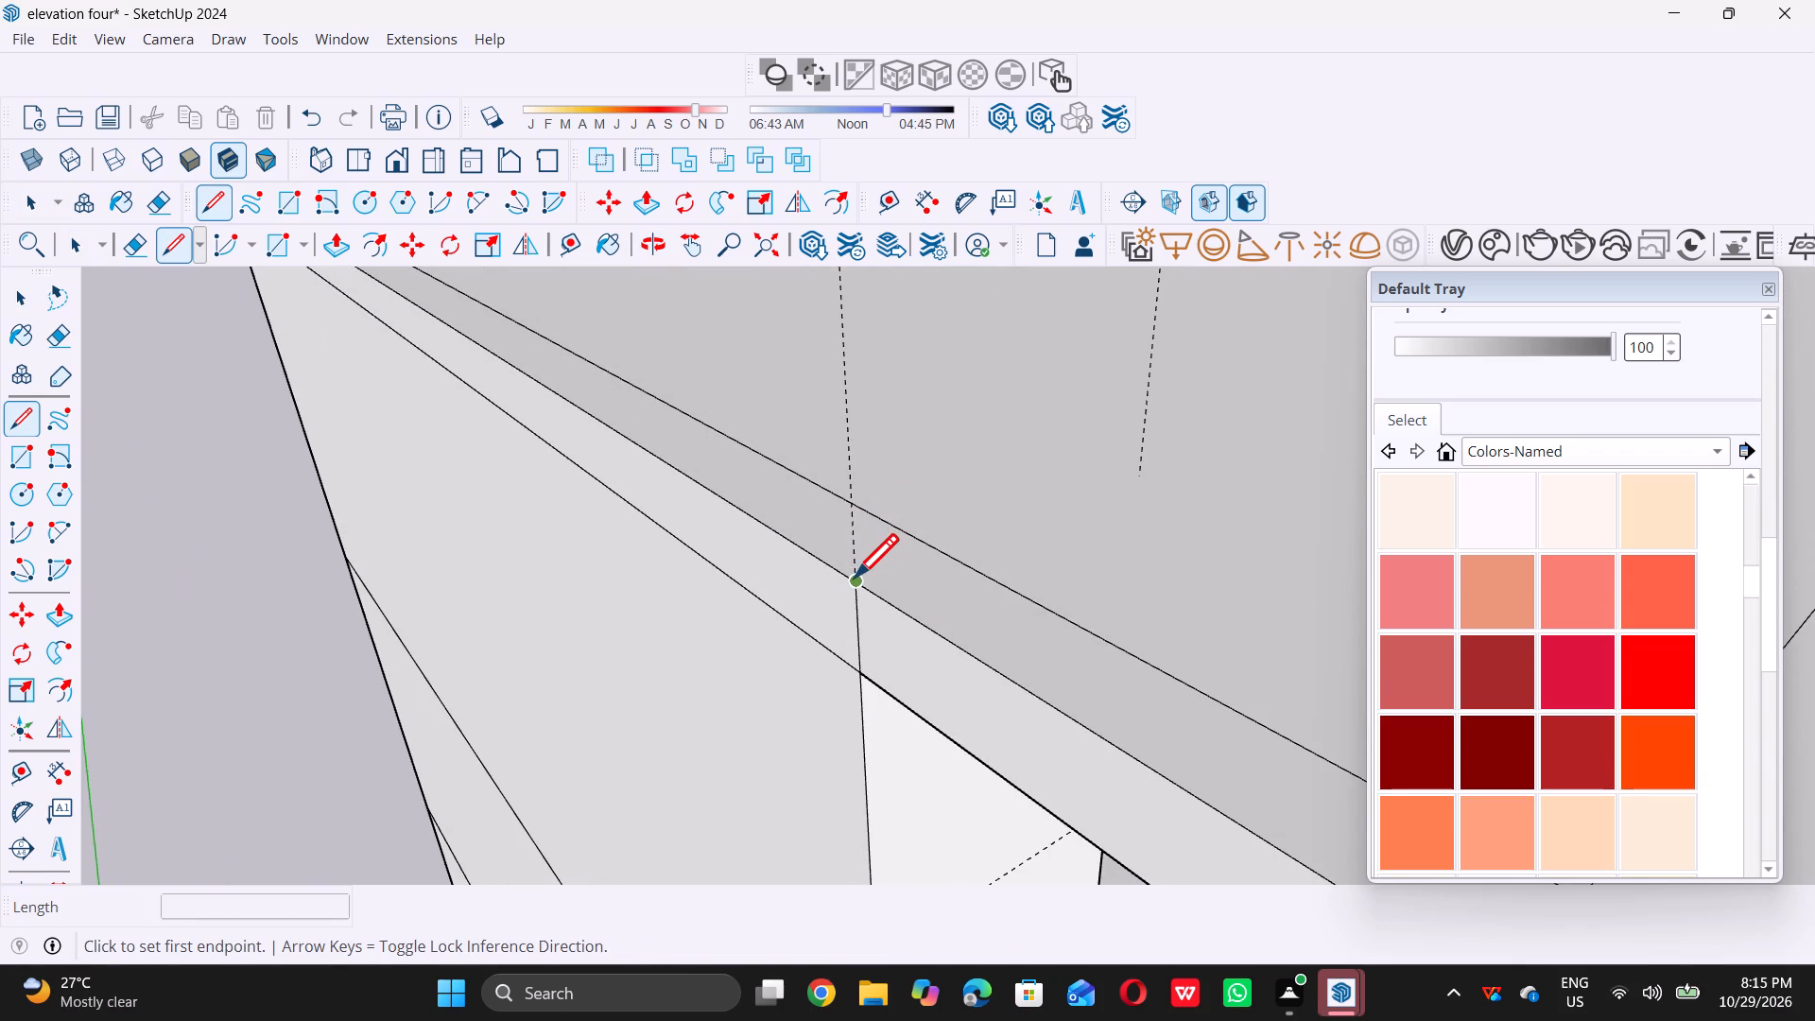
left_click(854, 577)
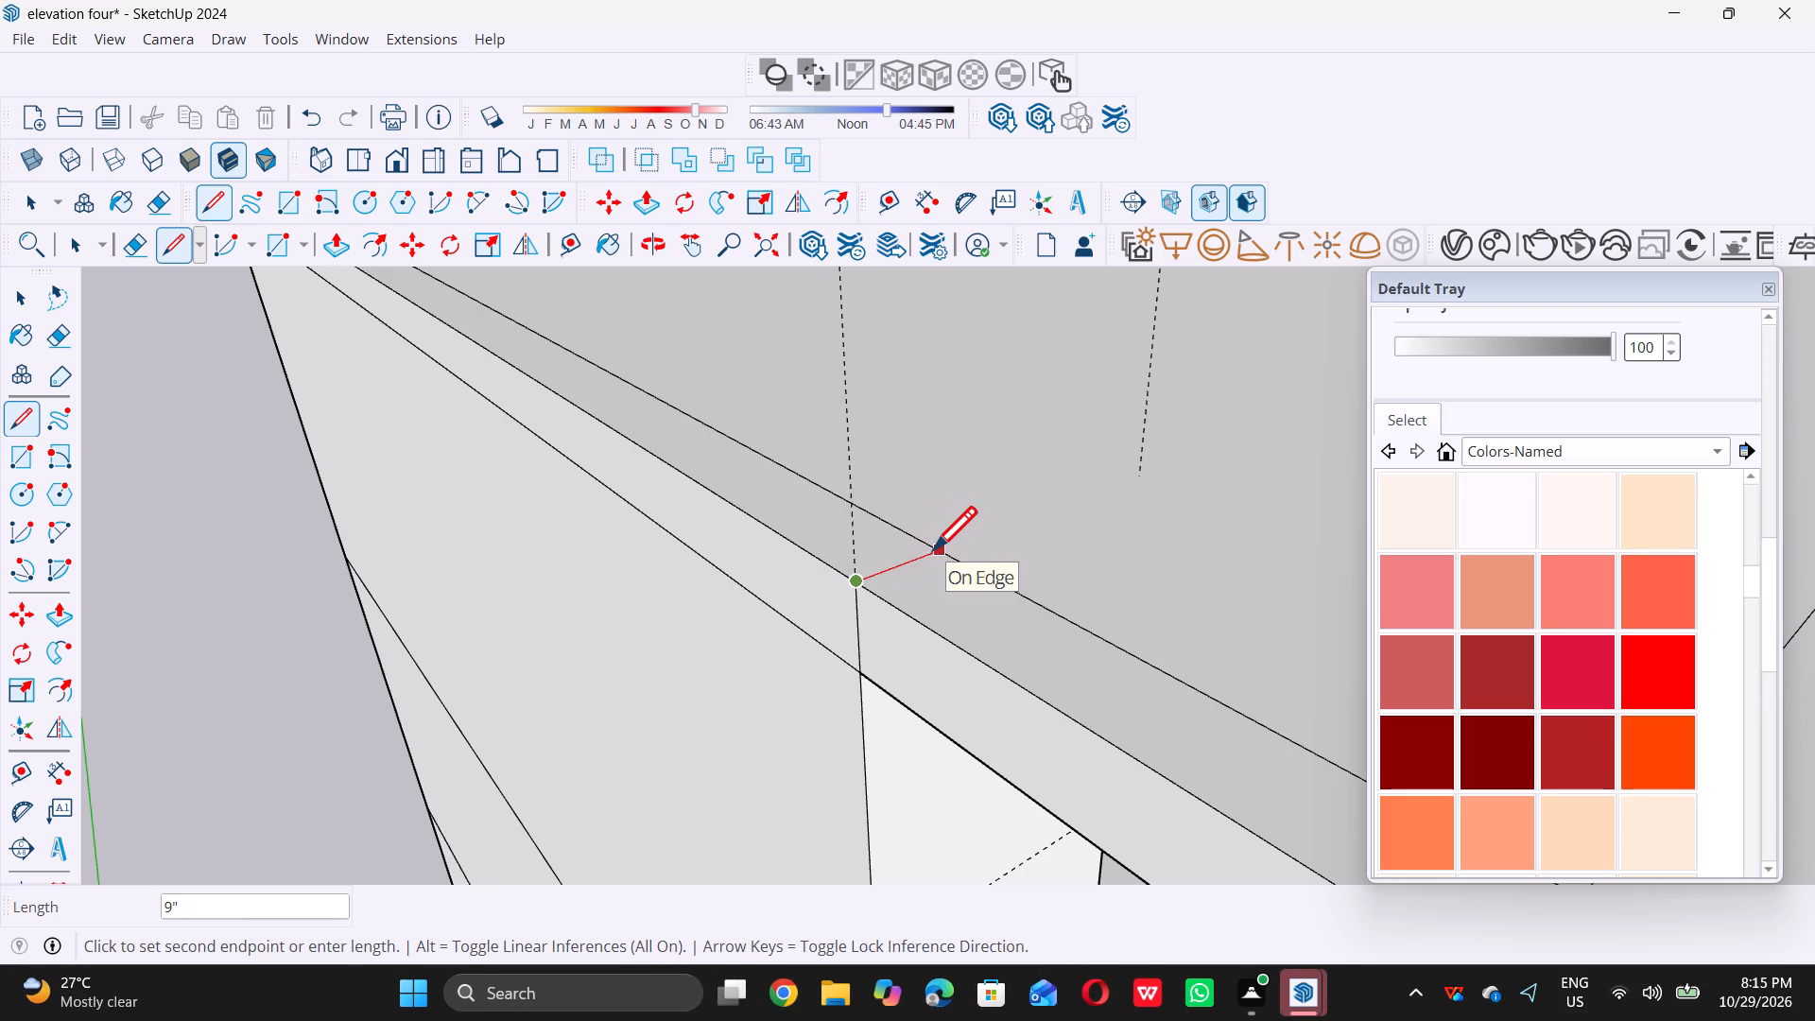
double_click(936, 549)
Draw a line about 34' 6" long across the roof top, from the short line's inner end to the opposite border's inner edge.
scroll(889, 574, "down", 14)
scroll(785, 674, "up", 1)
scroll(785, 674, "down", 9)
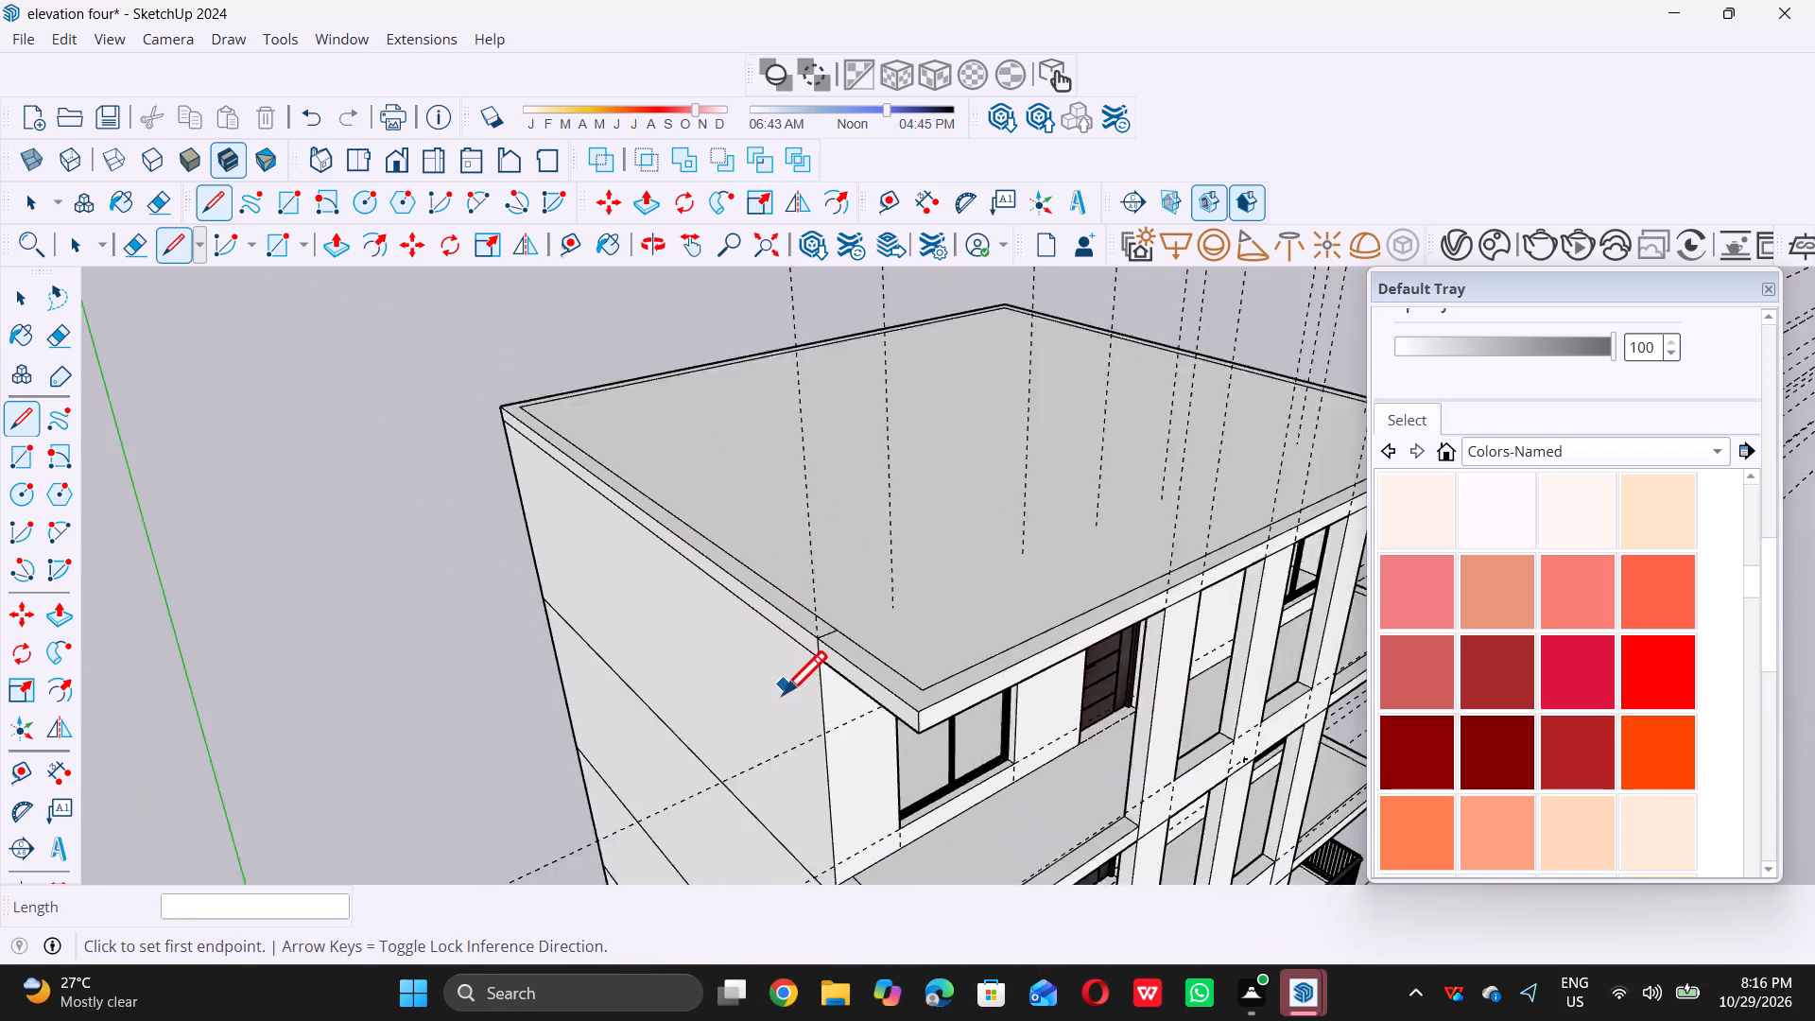
scroll(783, 694, "down", 2)
scroll(834, 623, "up", 9)
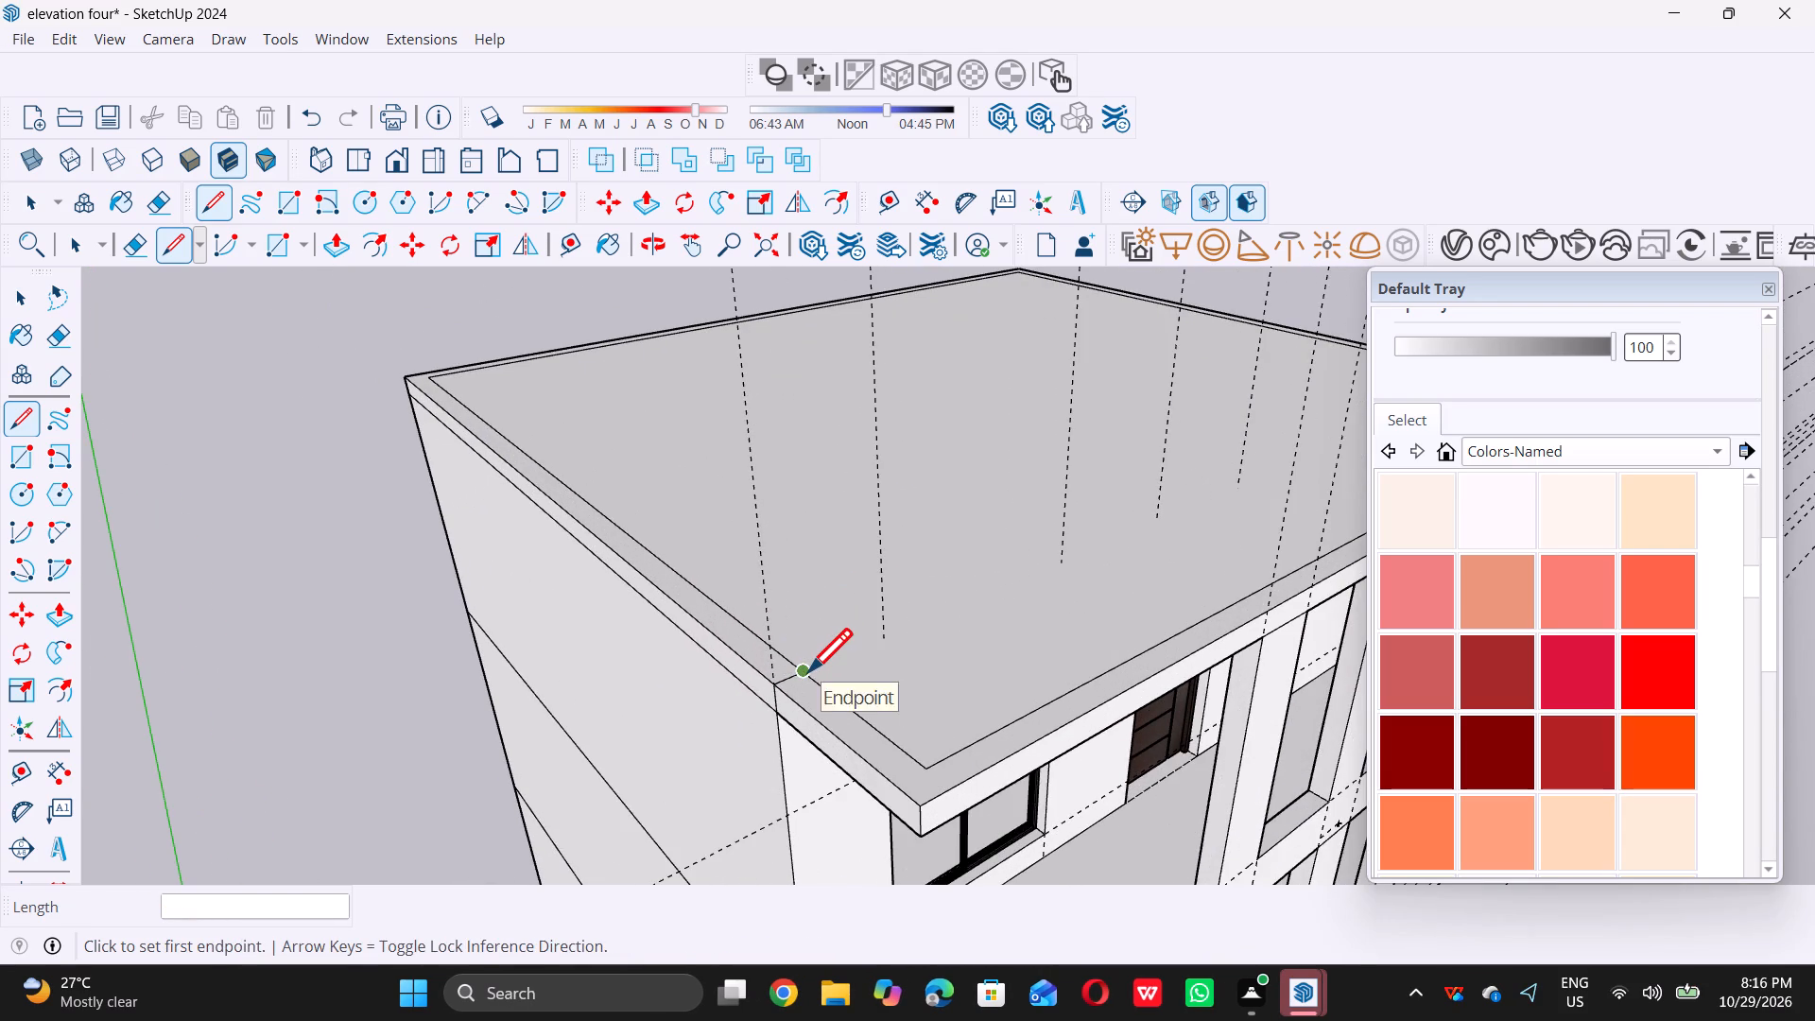
left_click(808, 671)
scroll(808, 671, "down", 9)
scroll(1221, 476, "up", 4)
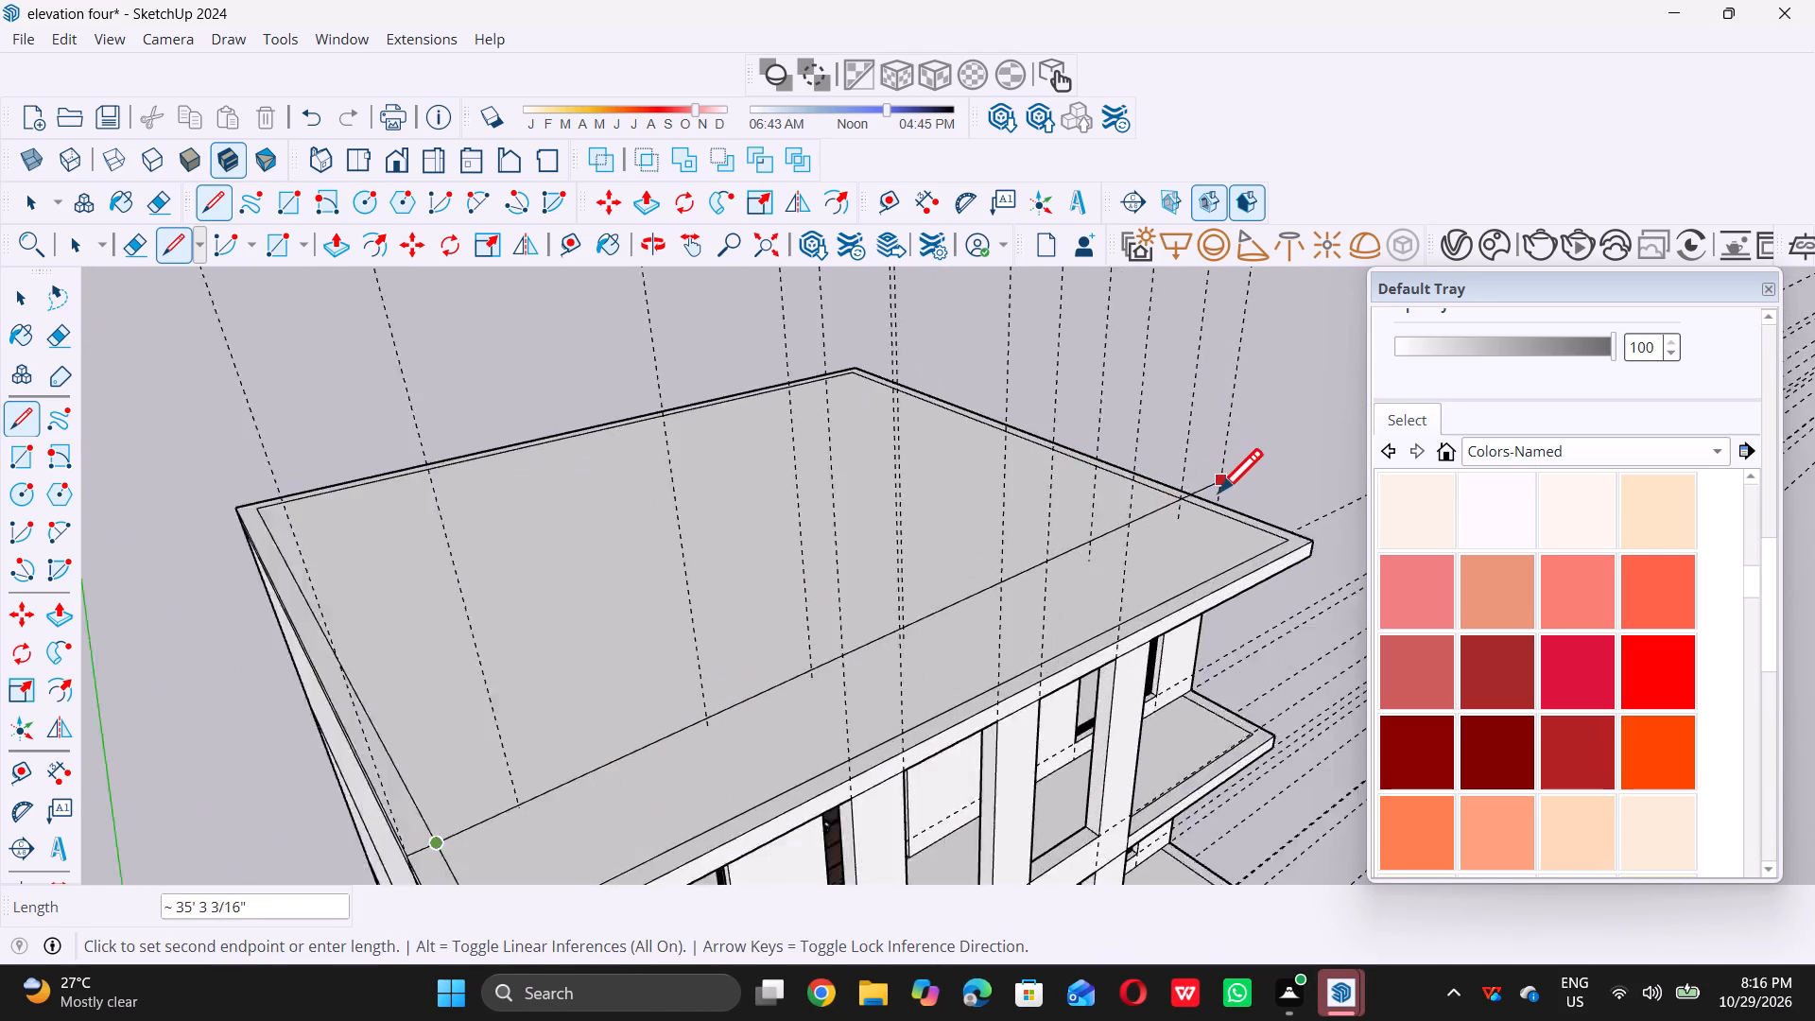
scroll(1216, 499, "up", 3)
left_click(1215, 519)
key("space")
Place a guide on the roof 9" behind the new cross line, parallel to it.
scroll(1216, 523, "down", 10)
scroll(648, 533, "down", 12)
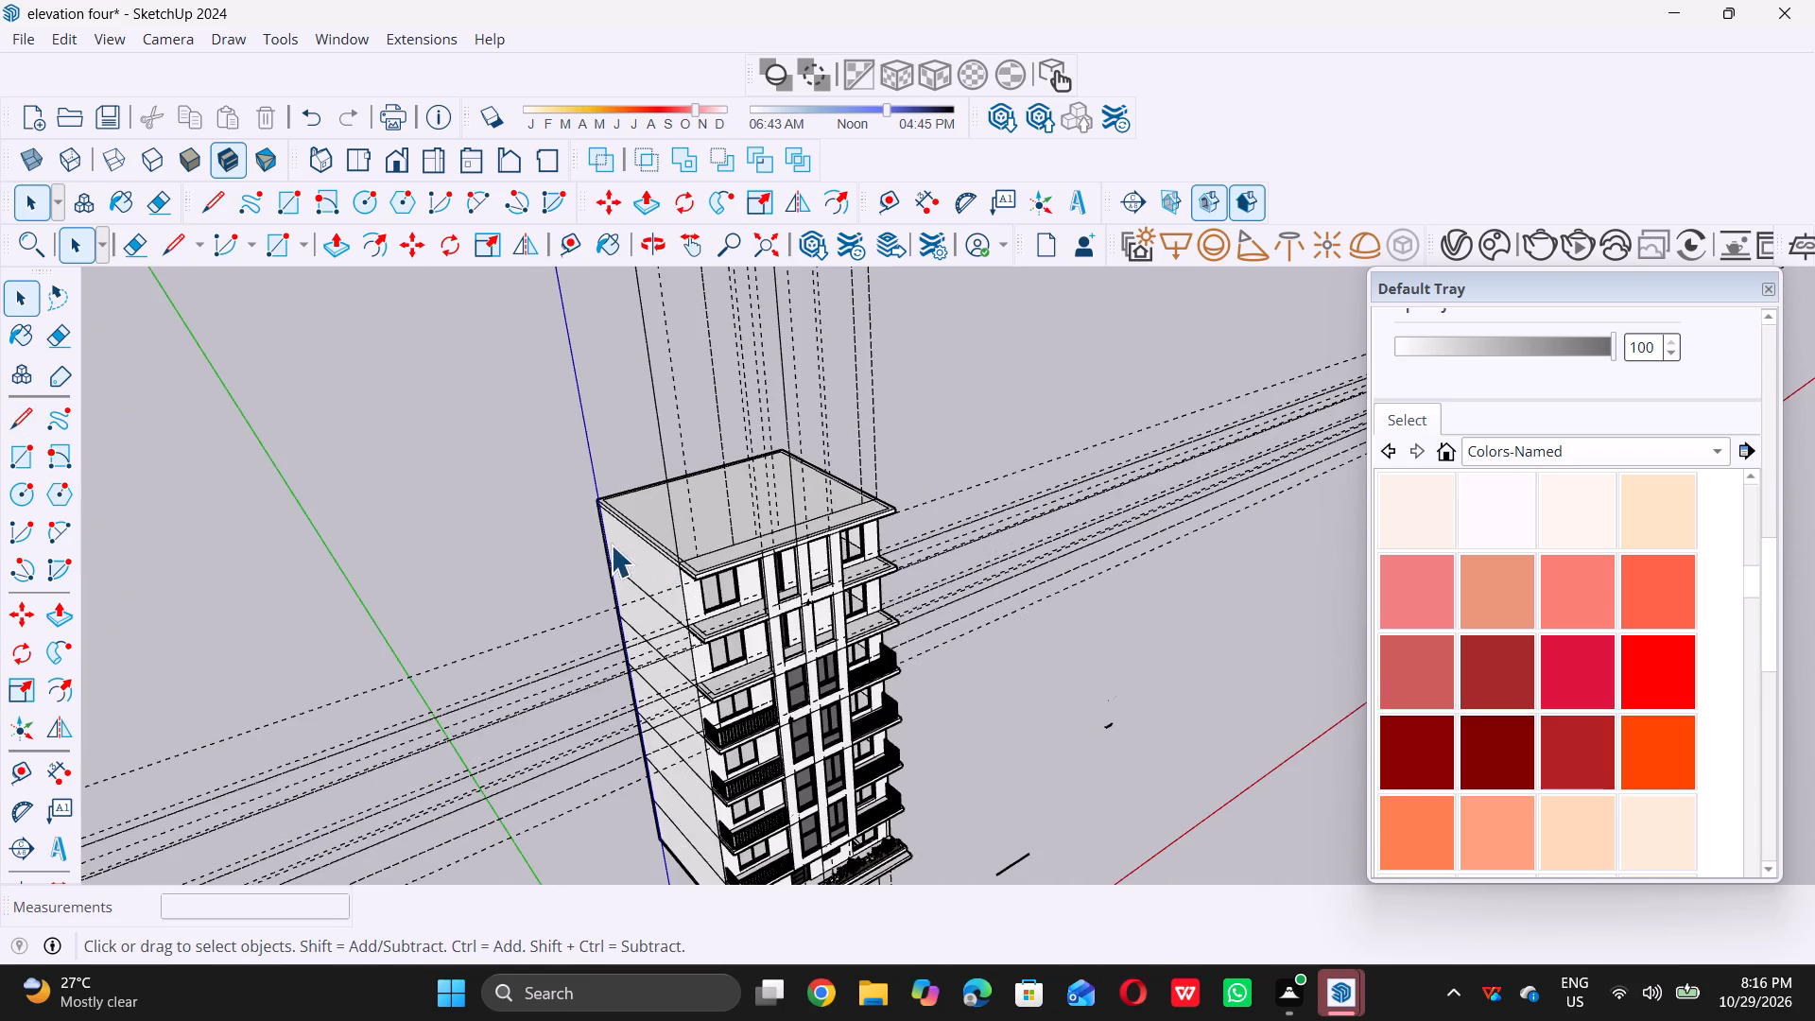
middle_click_drag(617, 542, 745, 632)
middle_click(750, 632)
scroll(750, 632, "up", 14)
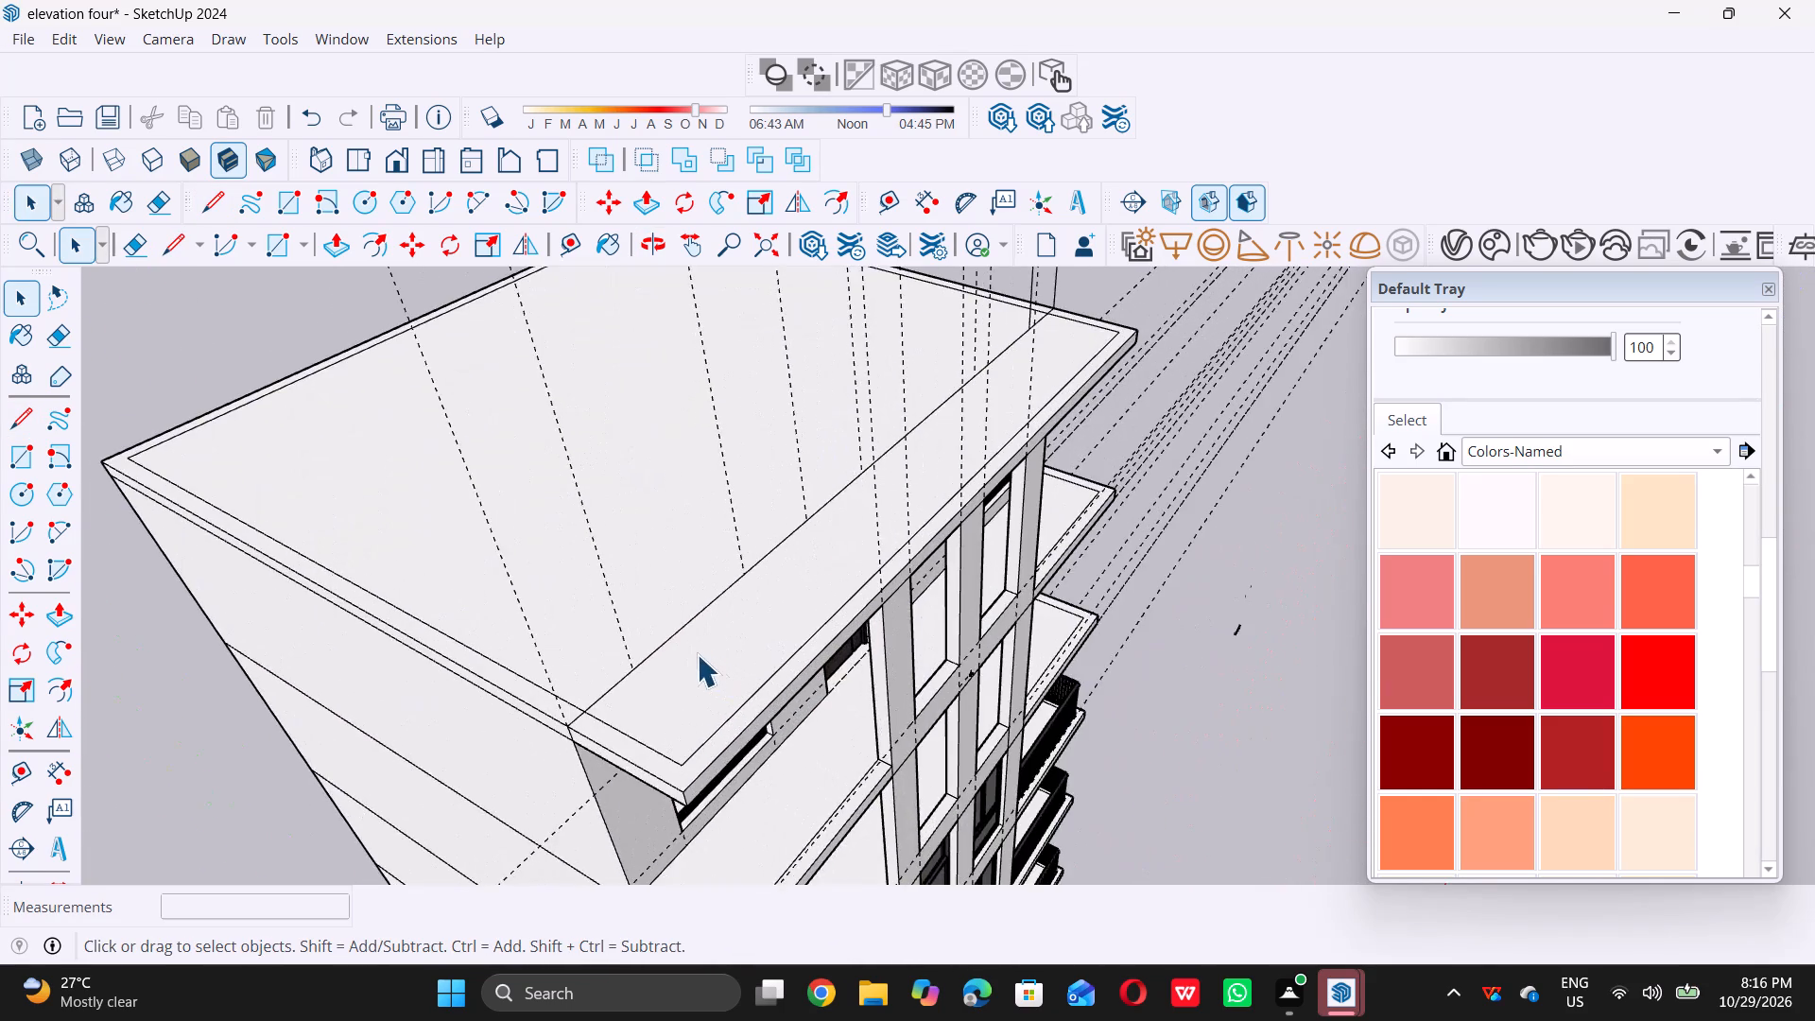
scroll(697, 653, "up", 4)
key("t")
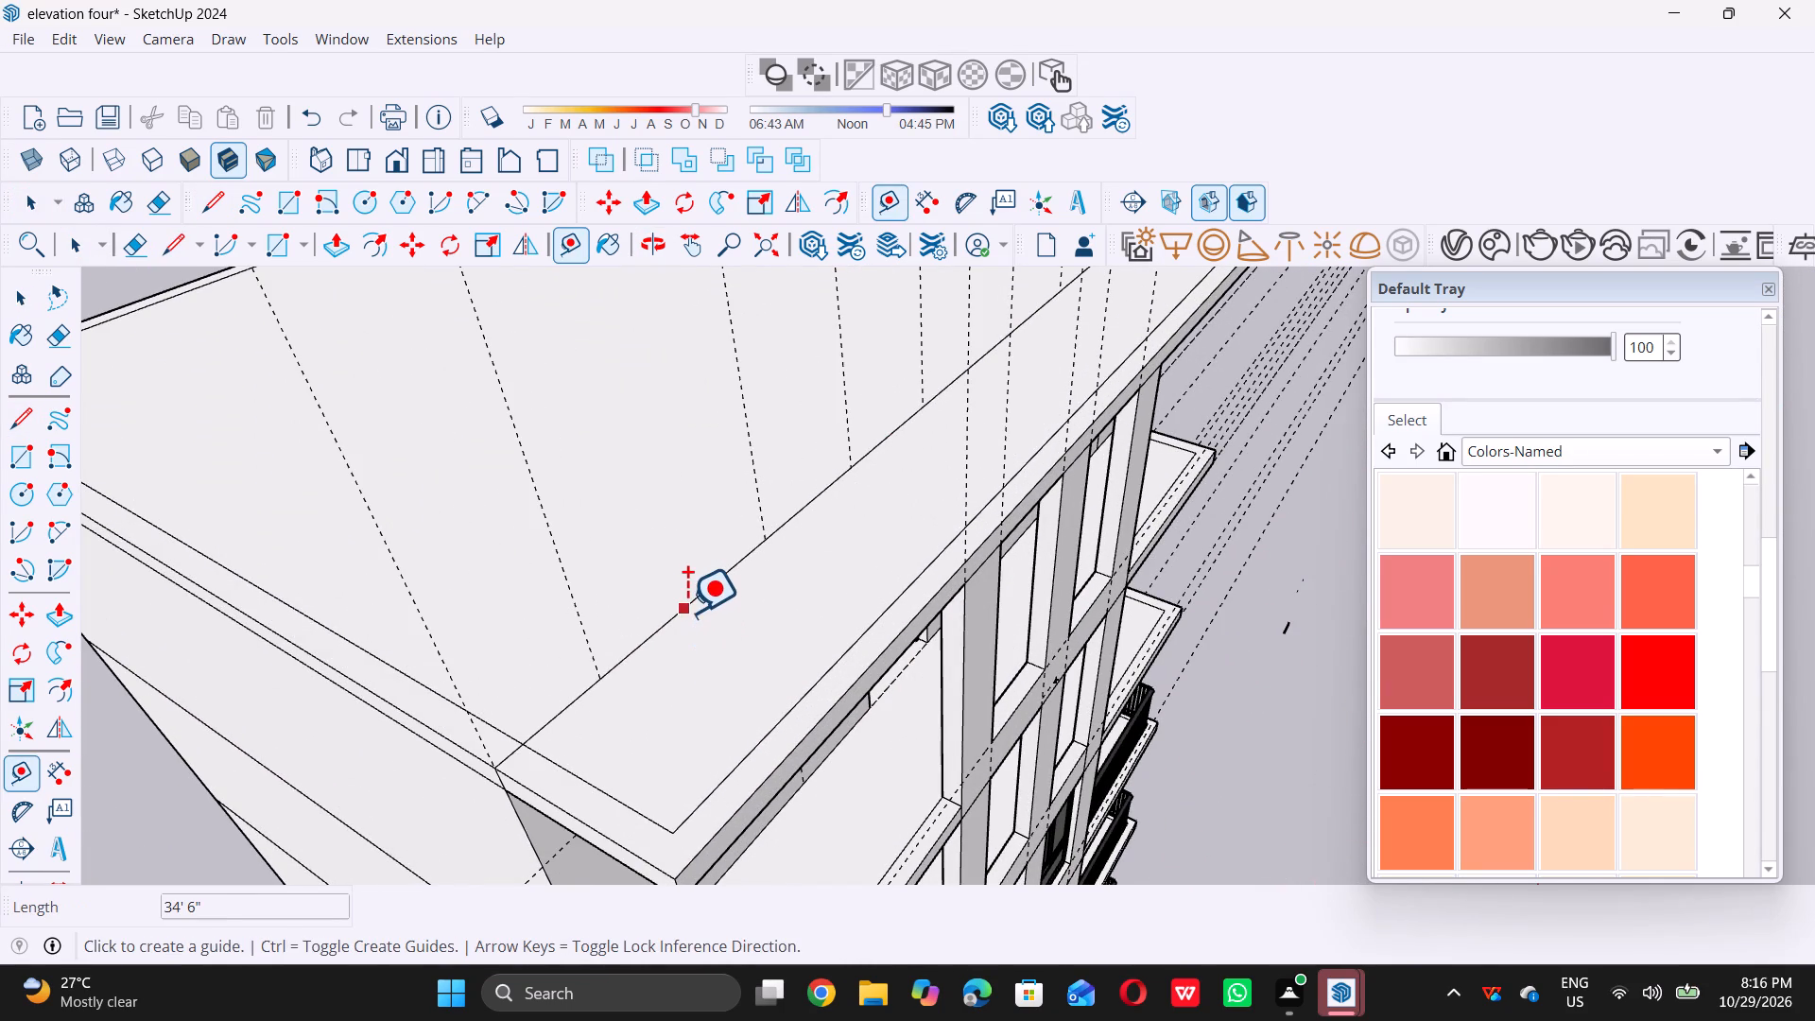
triple_click(687, 609)
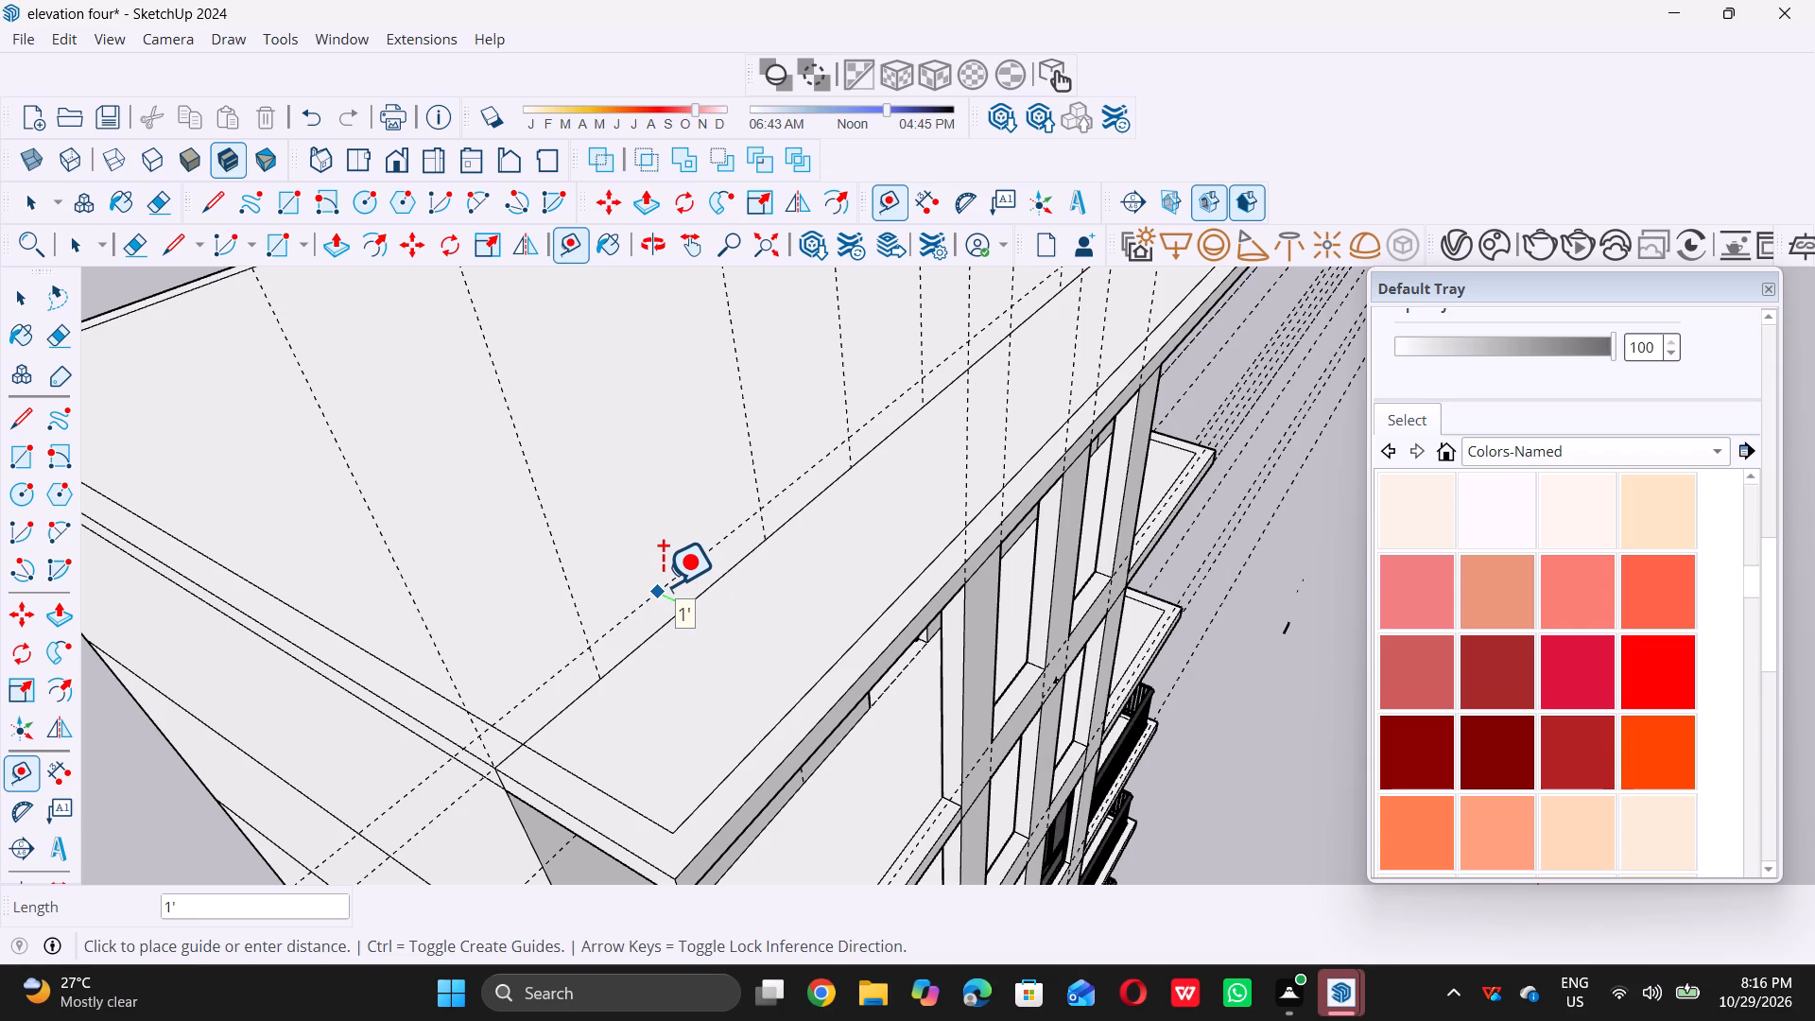
key("9")
key("shift+quotedbl")
key("Return")
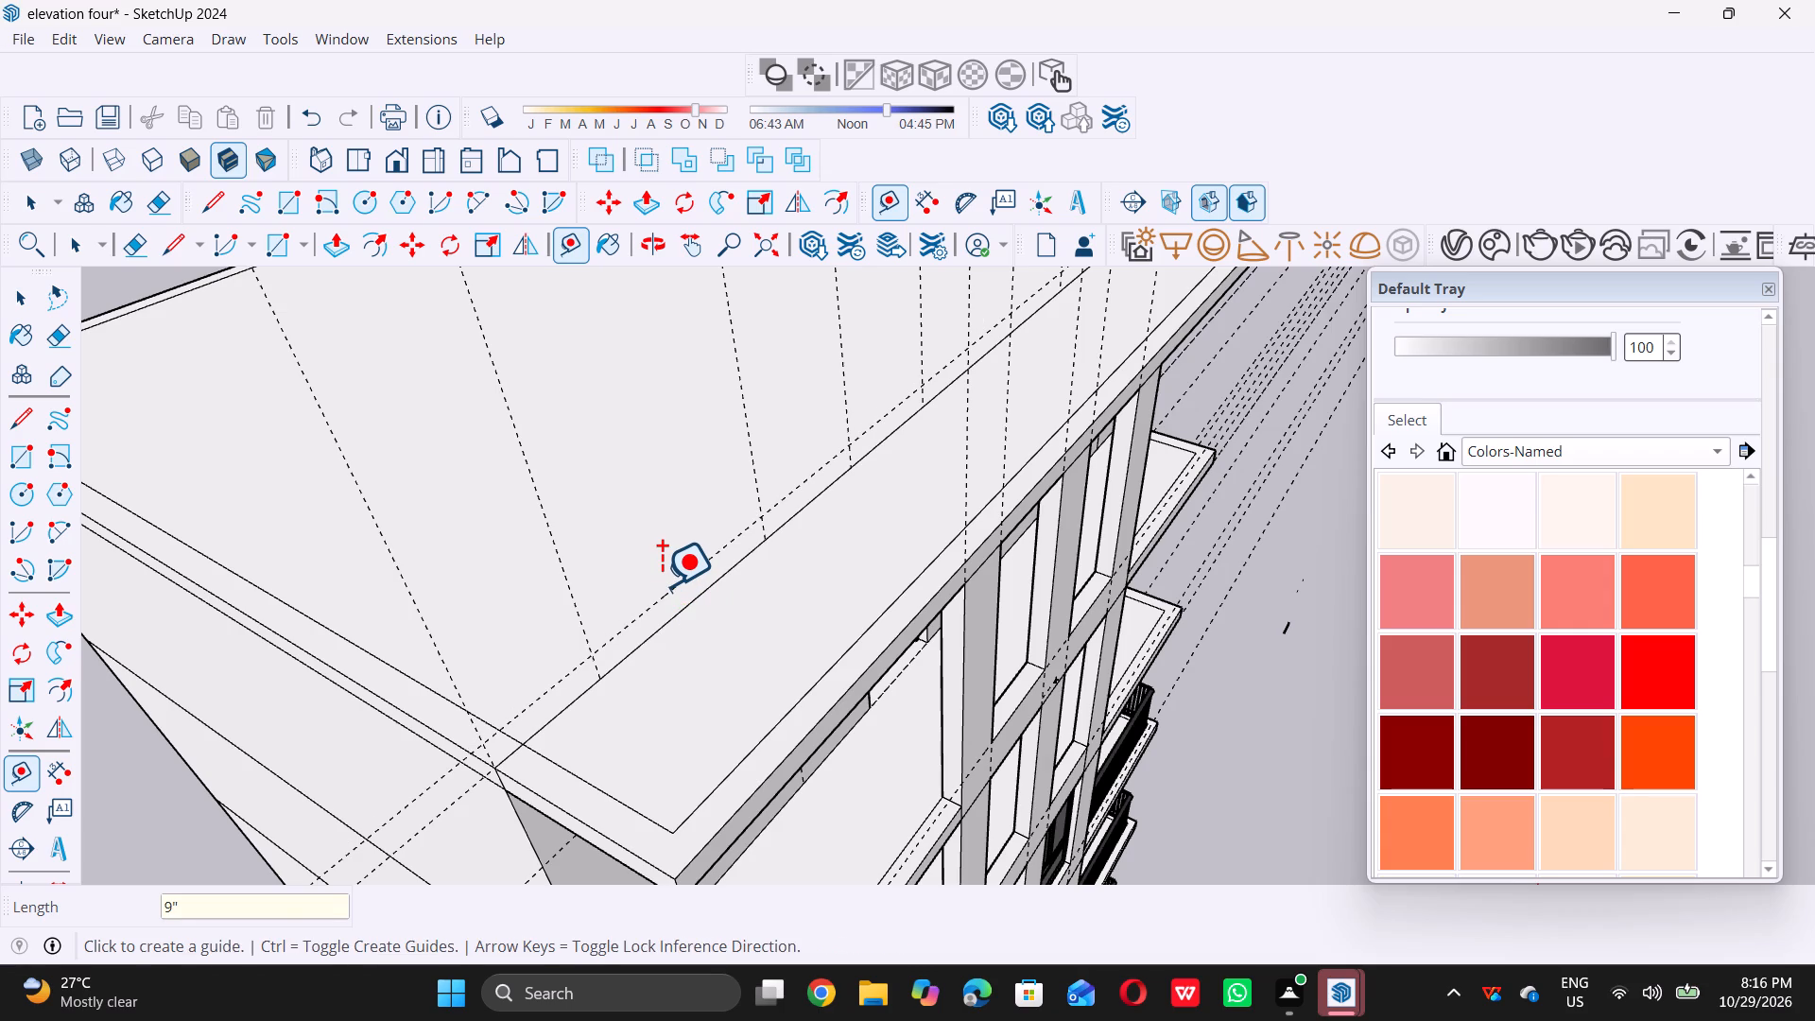
key("space")
Draw a 9" by 34' 6" rectangle on the roof between the cross line and the parallel guide.
scroll(662, 585, "down", 10)
middle_click_drag(670, 484, 731, 484)
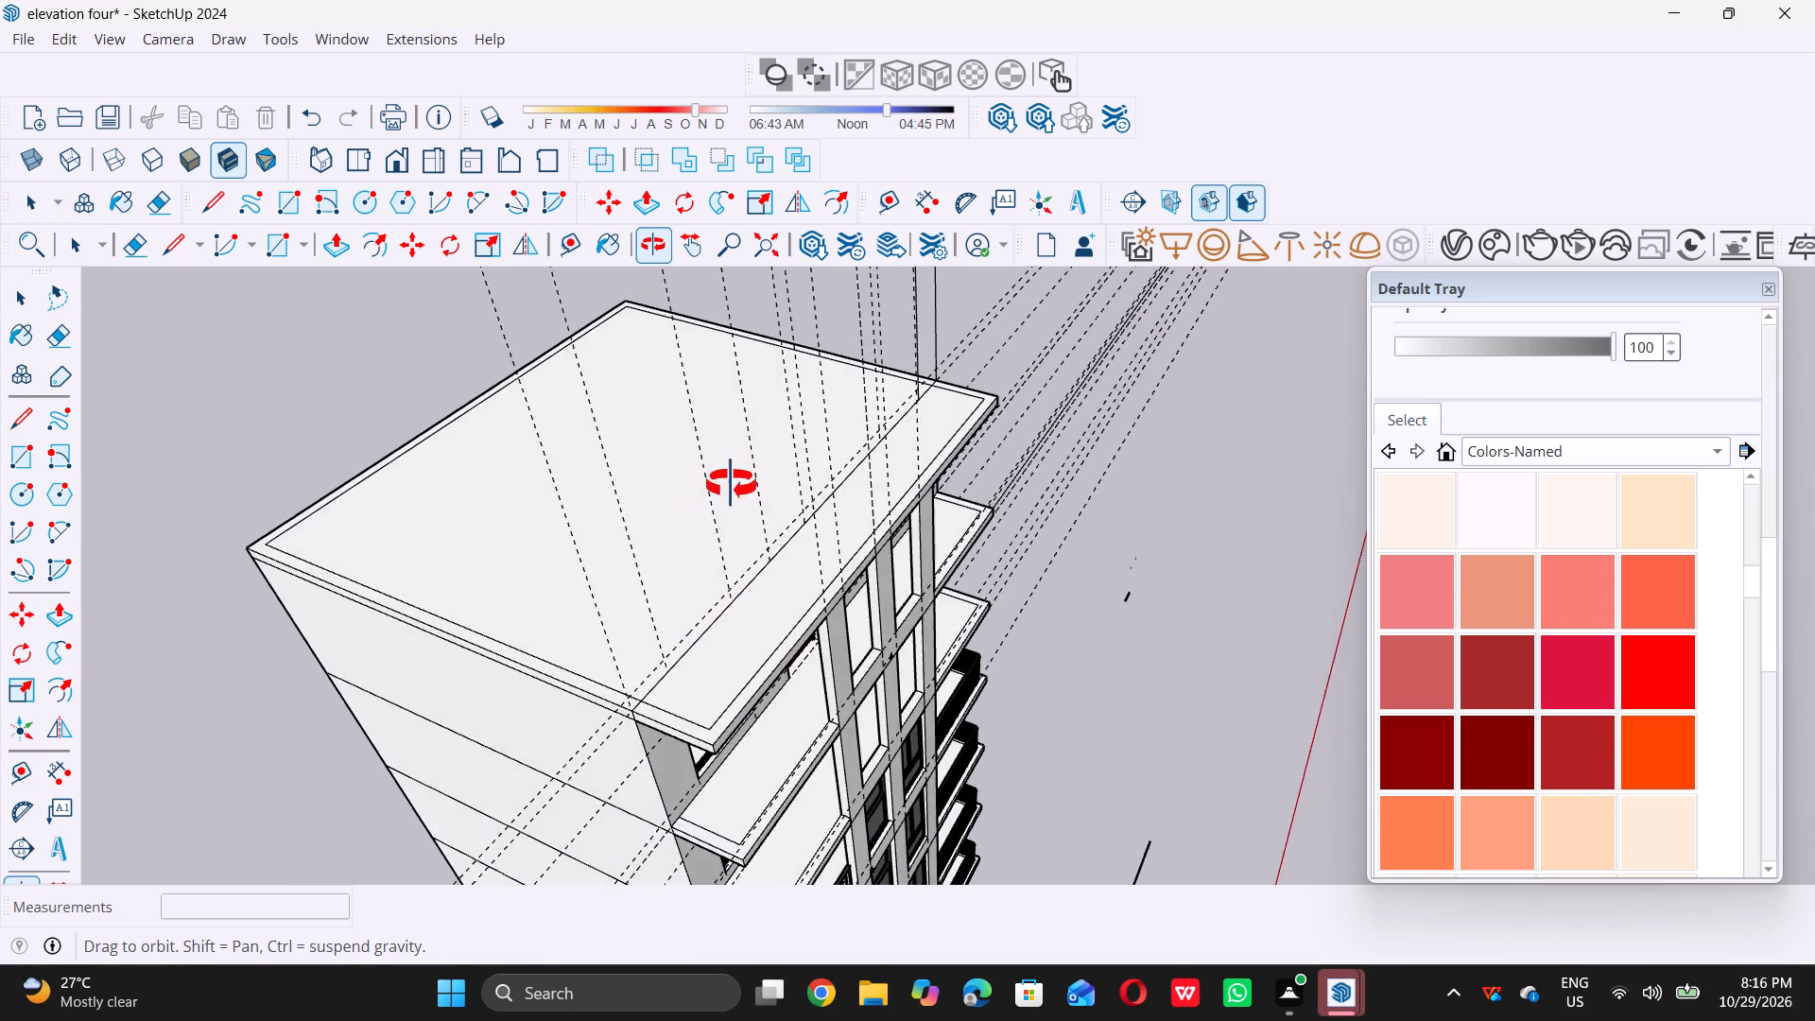
middle_click_drag(731, 484, 875, 461)
middle_click(875, 461)
key("r")
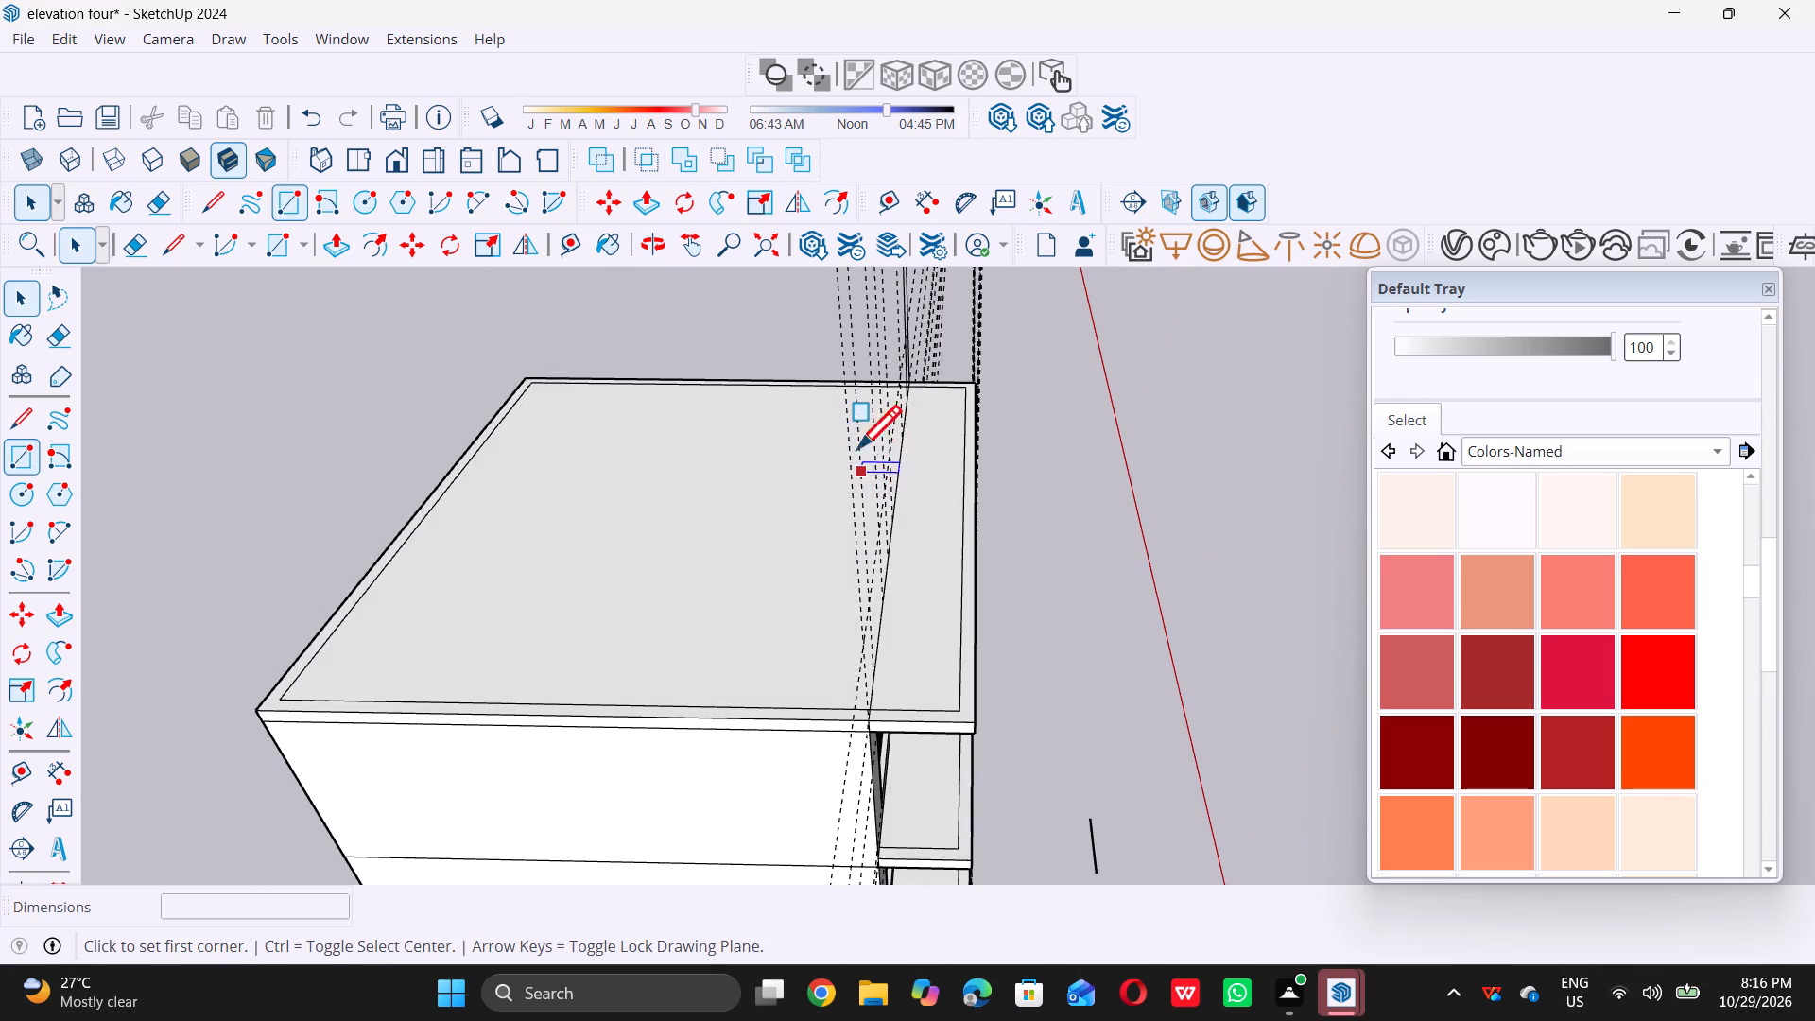
scroll(891, 402, "up", 17)
middle_click_drag(929, 374, 874, 451)
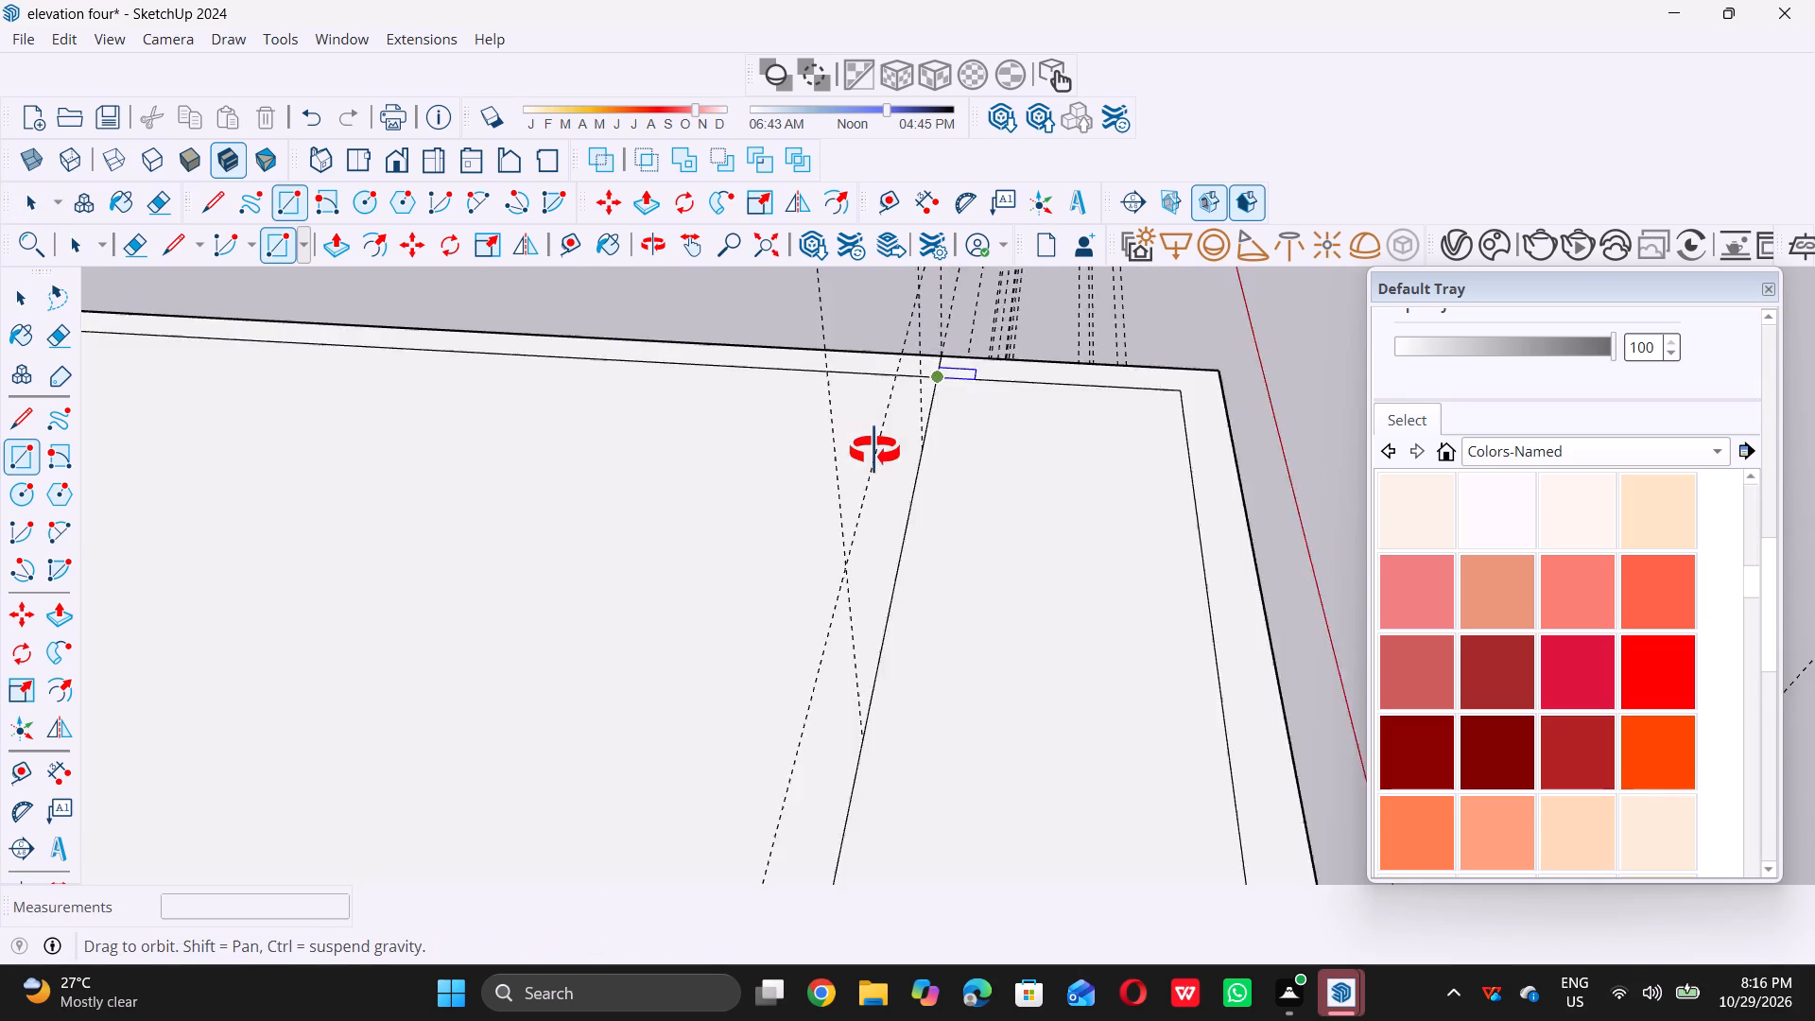
middle_click_drag(874, 451, 870, 456)
scroll(941, 373, "up", 5)
left_click(945, 388)
scroll(945, 388, "down", 16)
scroll(945, 388, "up", 1)
scroll(945, 388, "down", 11)
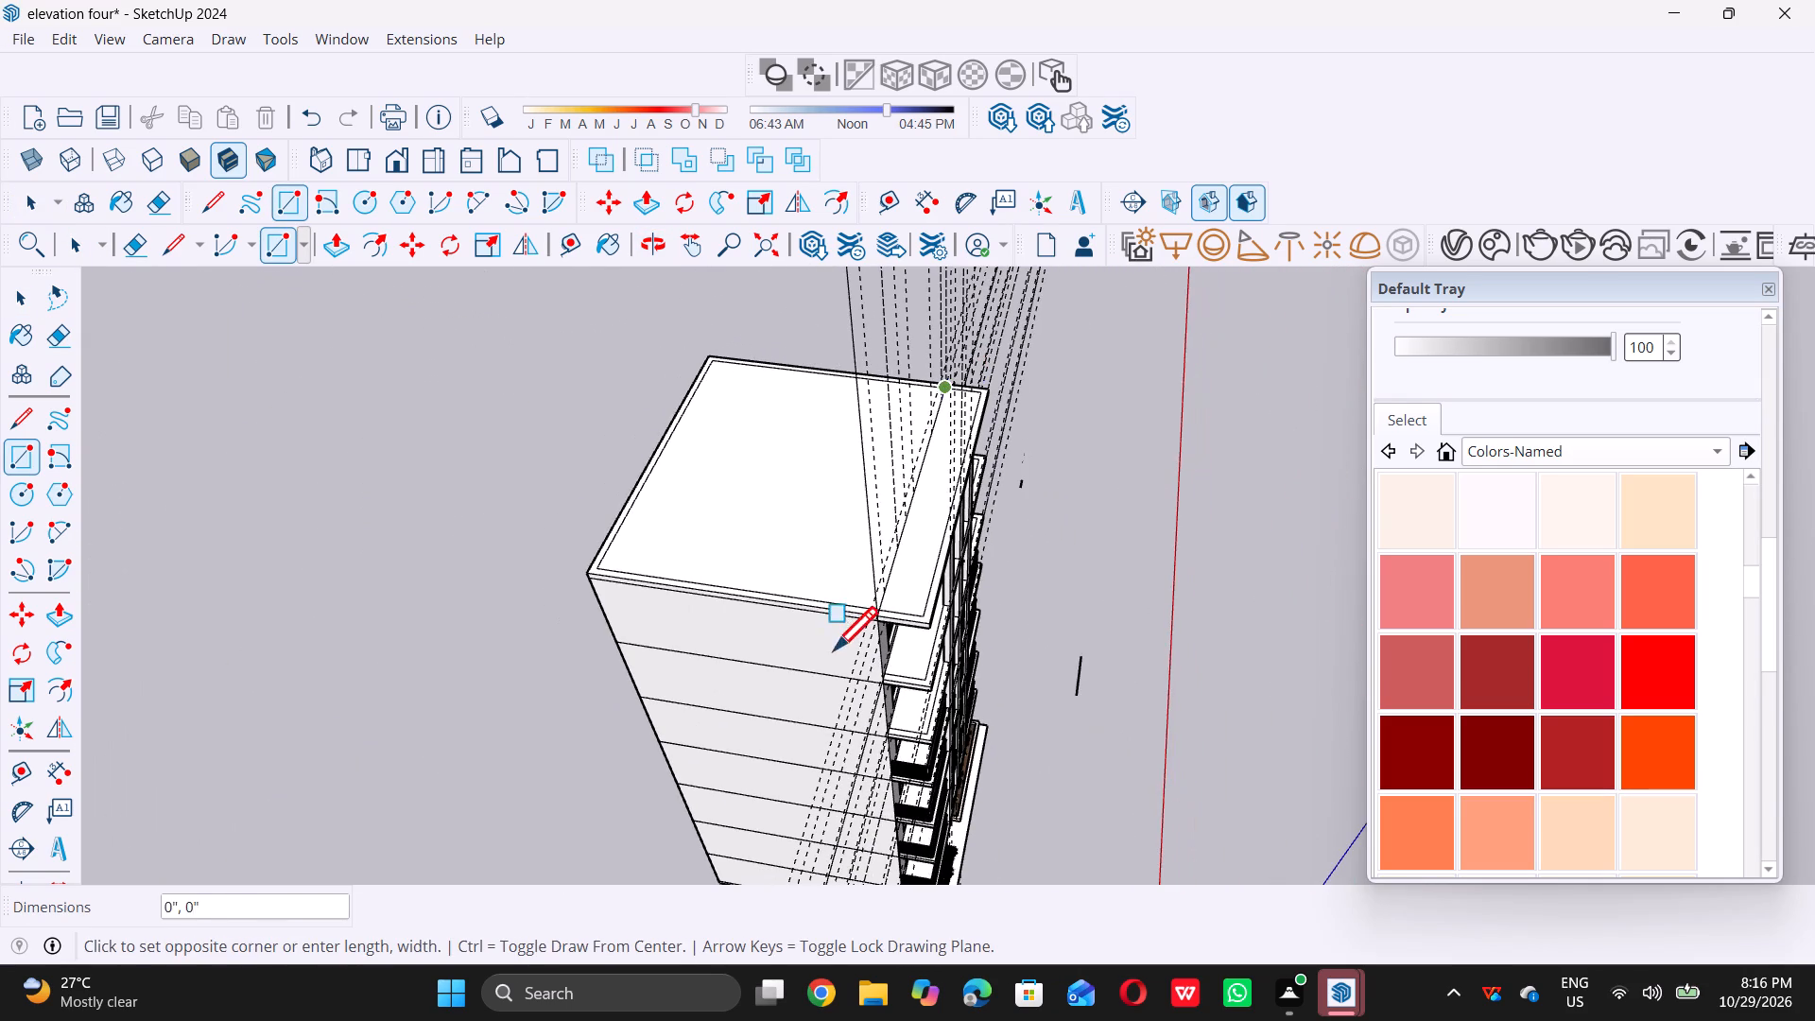
scroll(887, 611, "up", 19)
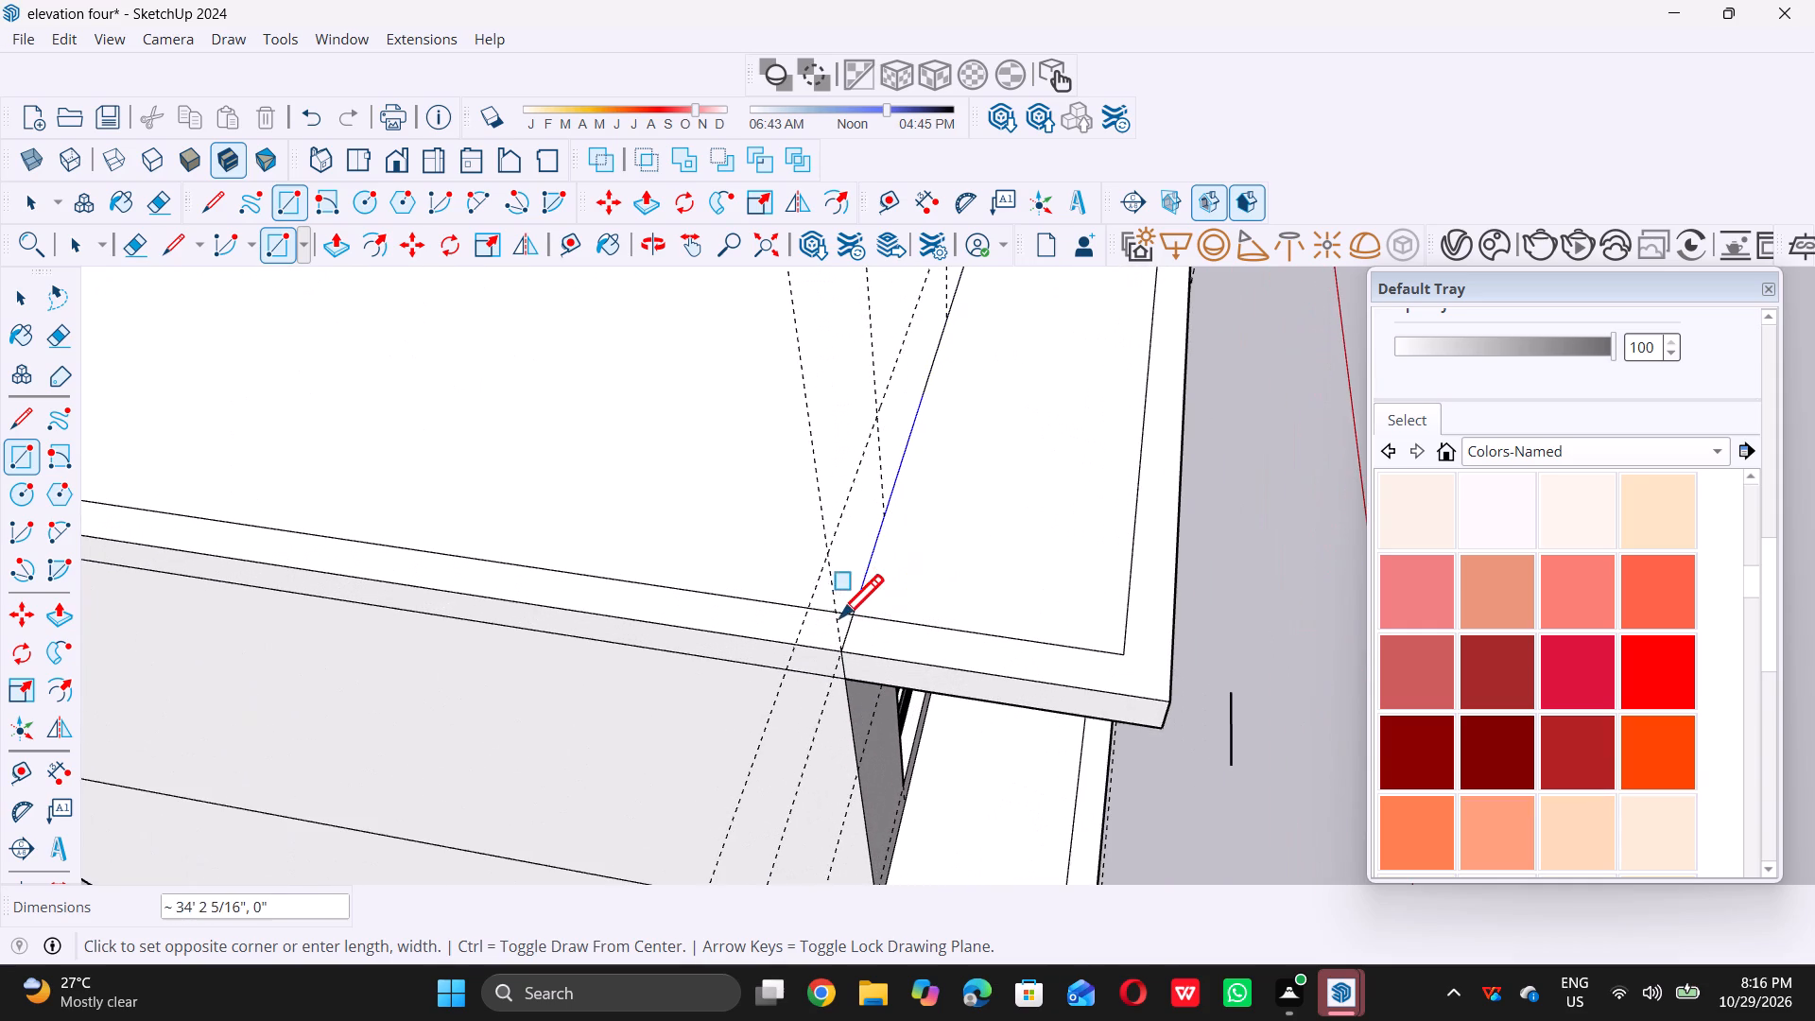
left_click(809, 605)
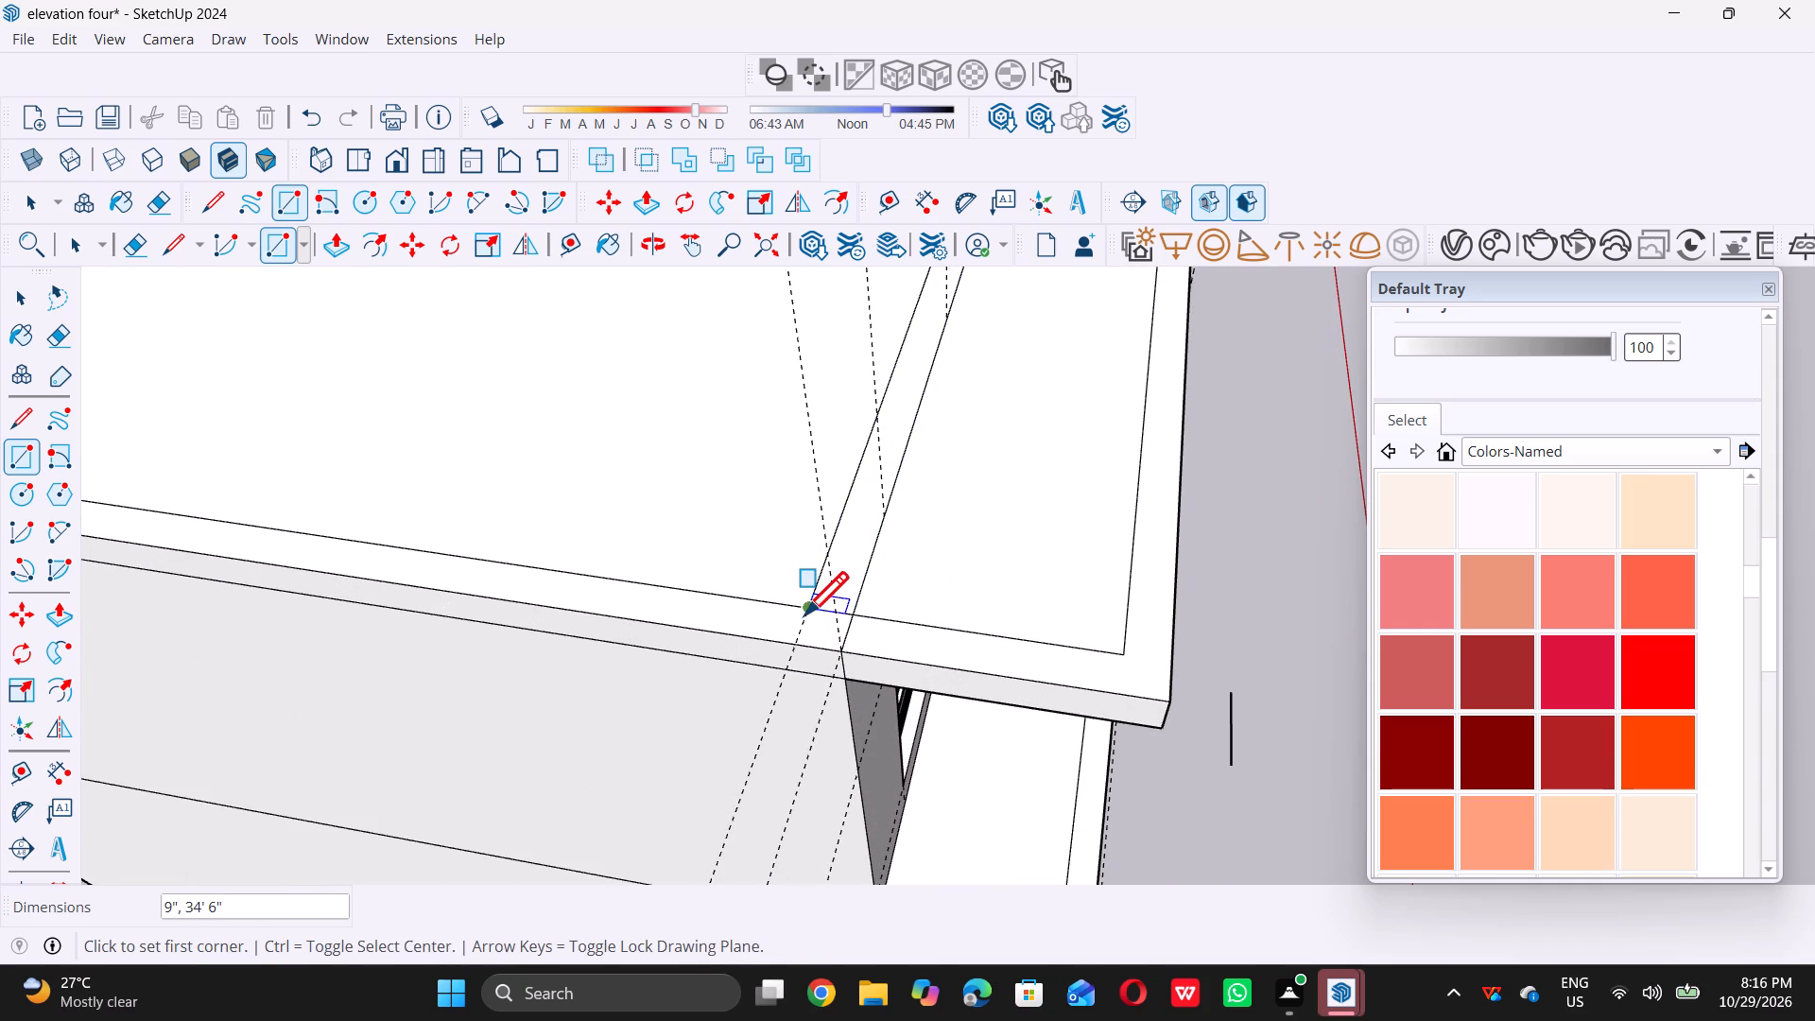
key("space")
Erase the short edges at both ends of the new 9" strip so that it merges with the side border strips.
scroll(832, 622, "up", 5)
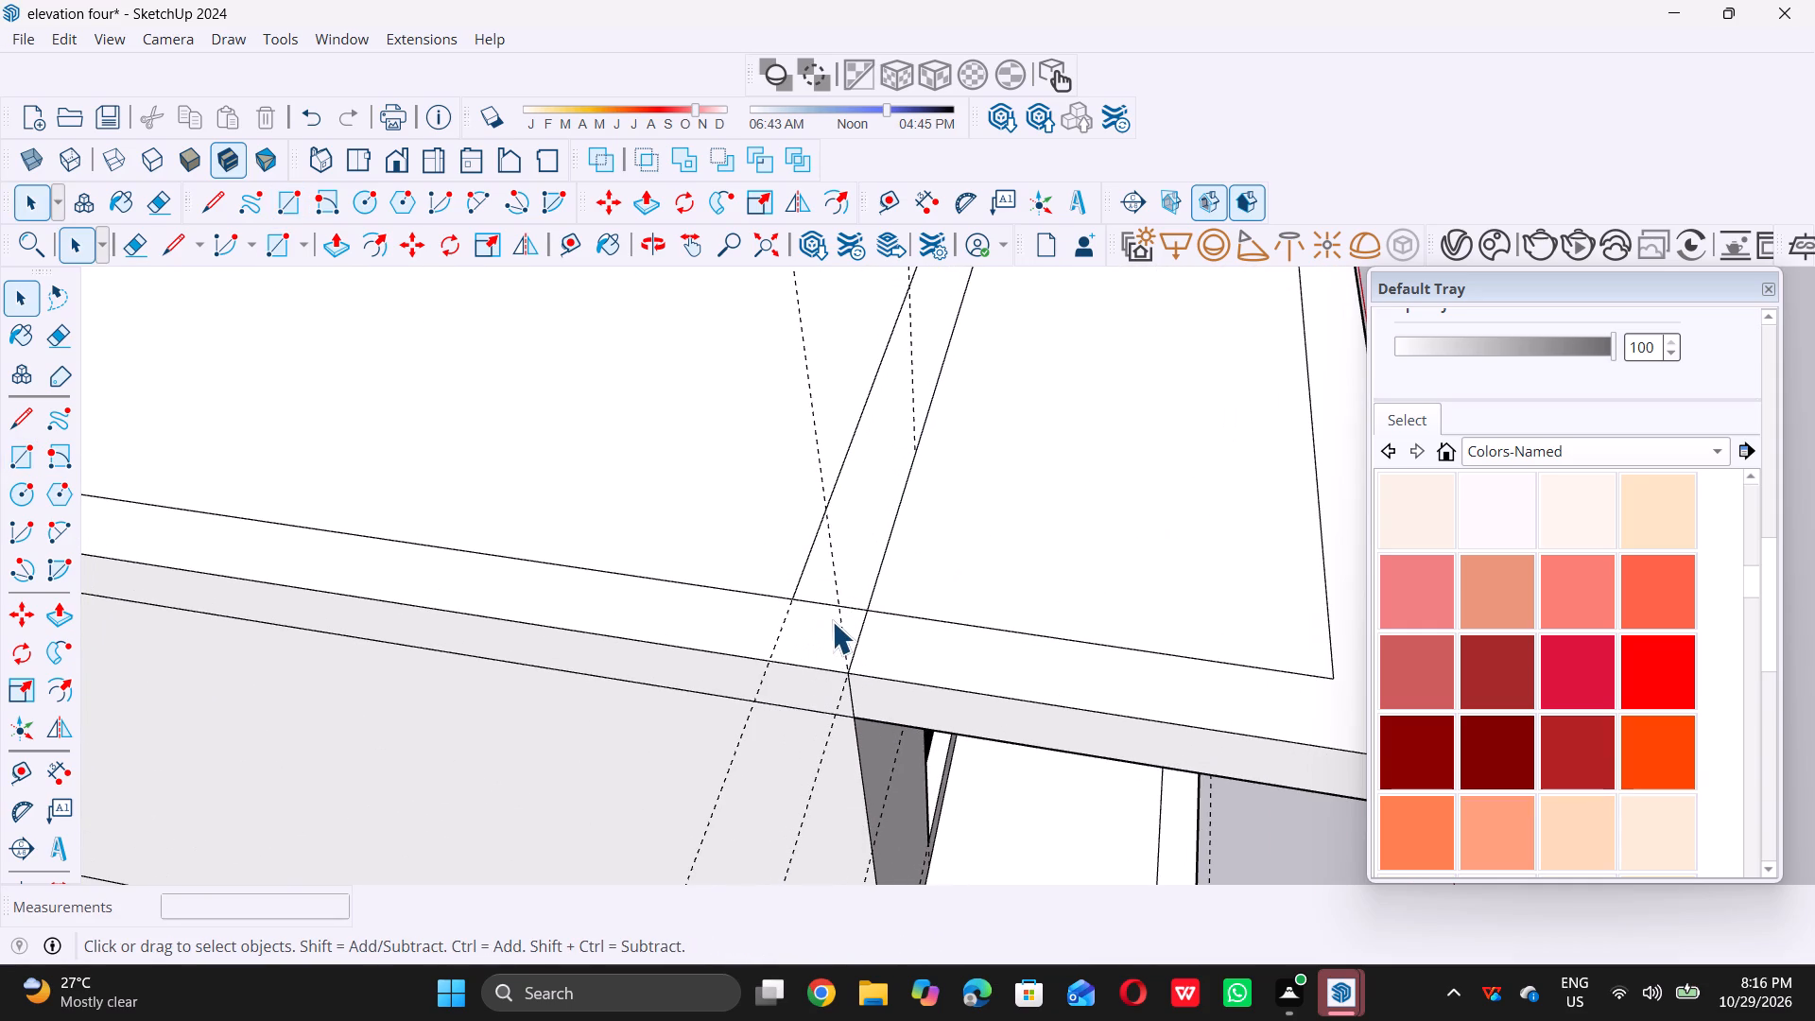
key("e")
scroll(831, 610, "up", 5)
triple_click(813, 599)
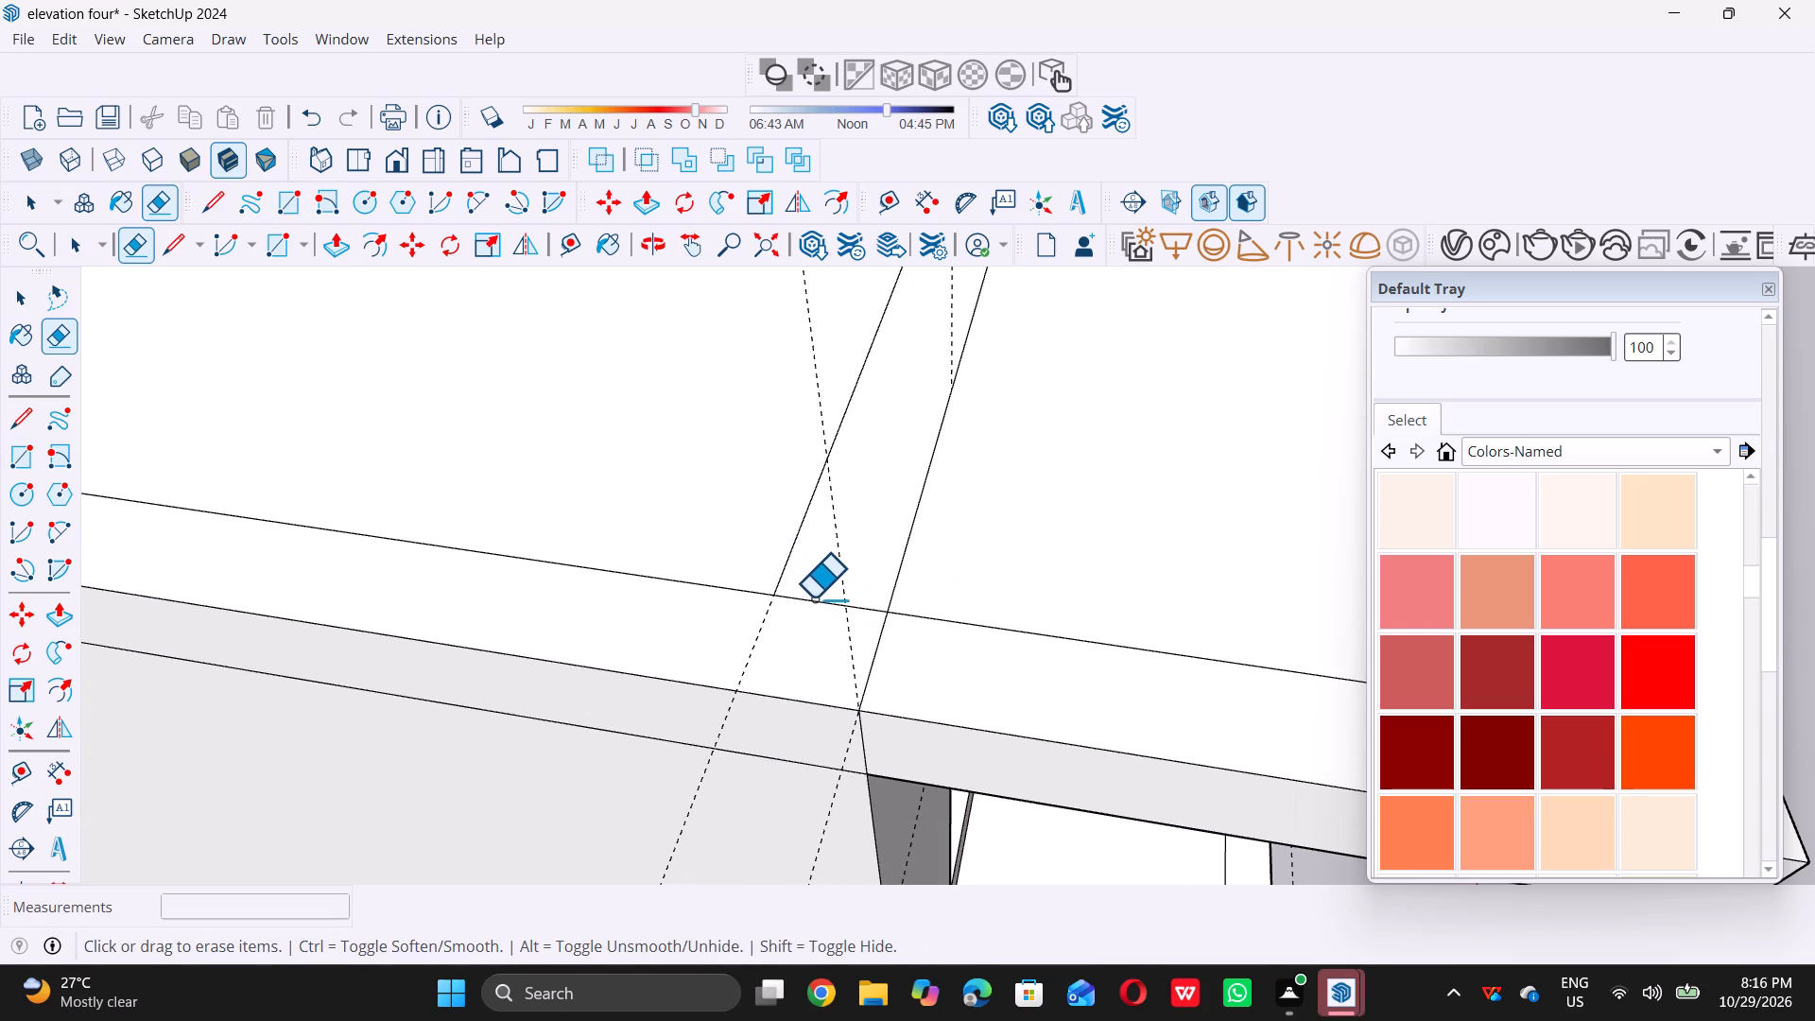
scroll(812, 611, "down", 20)
scroll(812, 611, "down", 8)
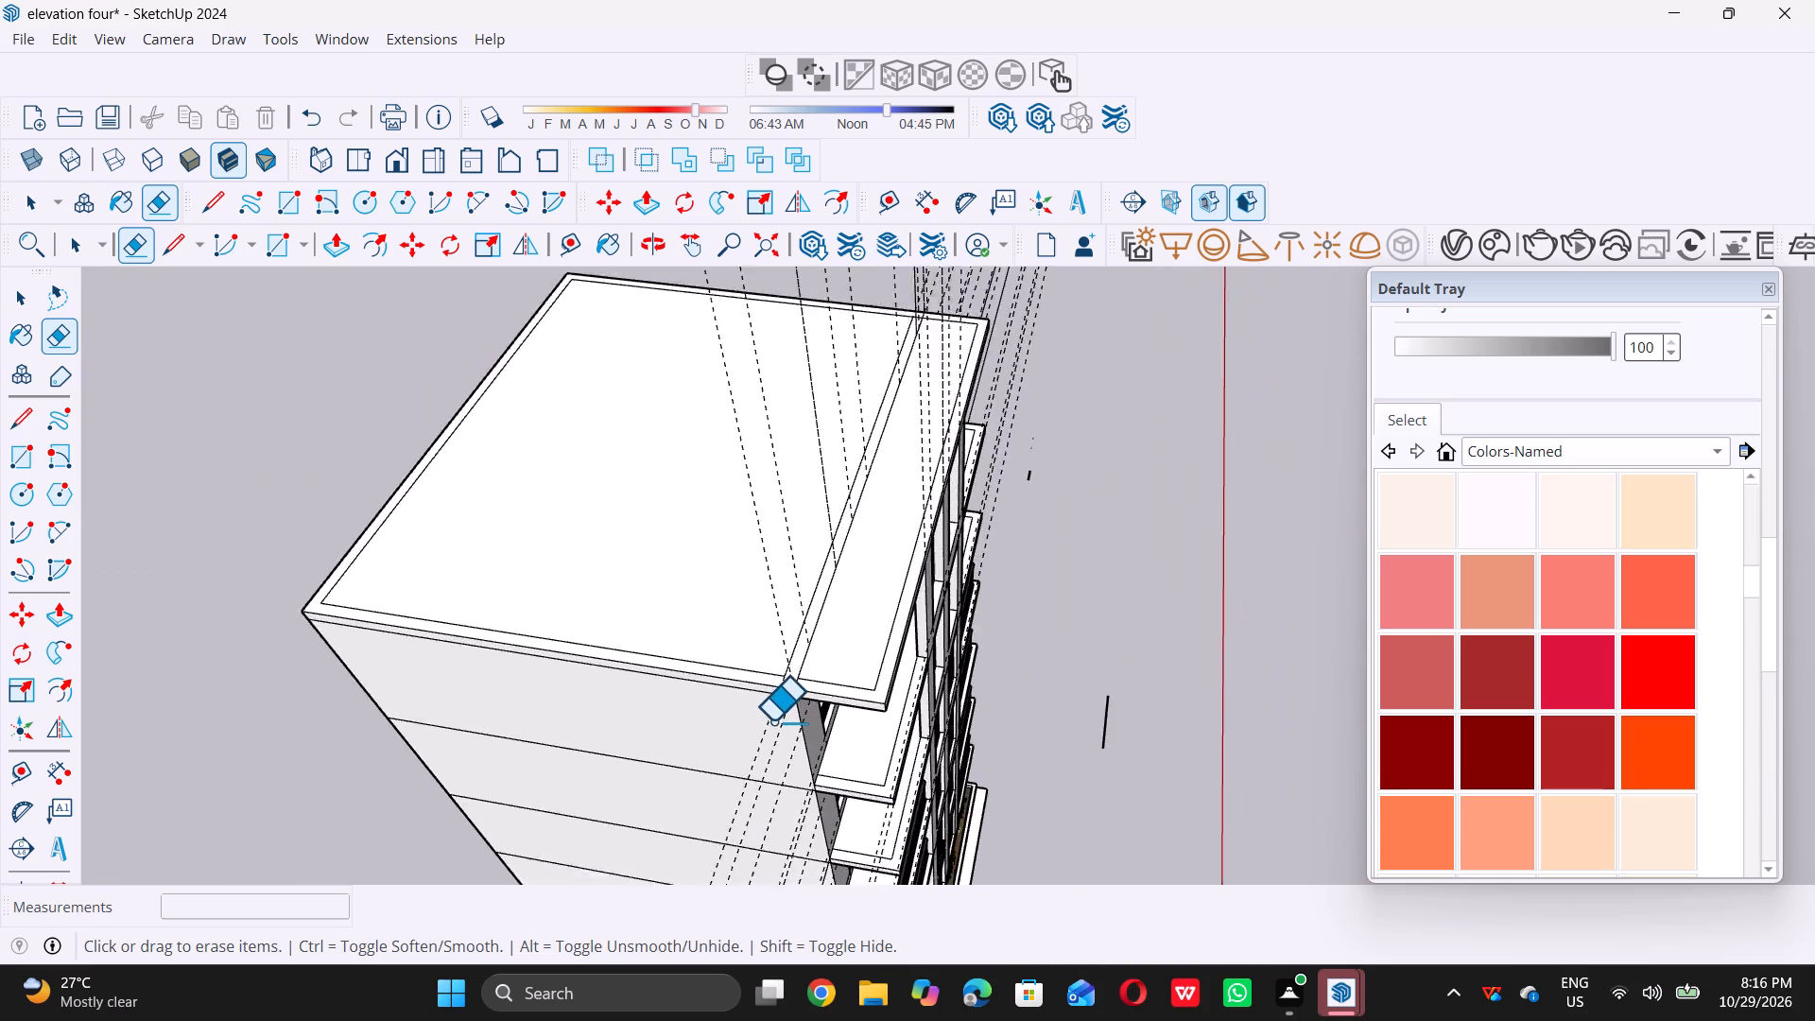
scroll(772, 720, "down", 5)
scroll(841, 488, "up", 20)
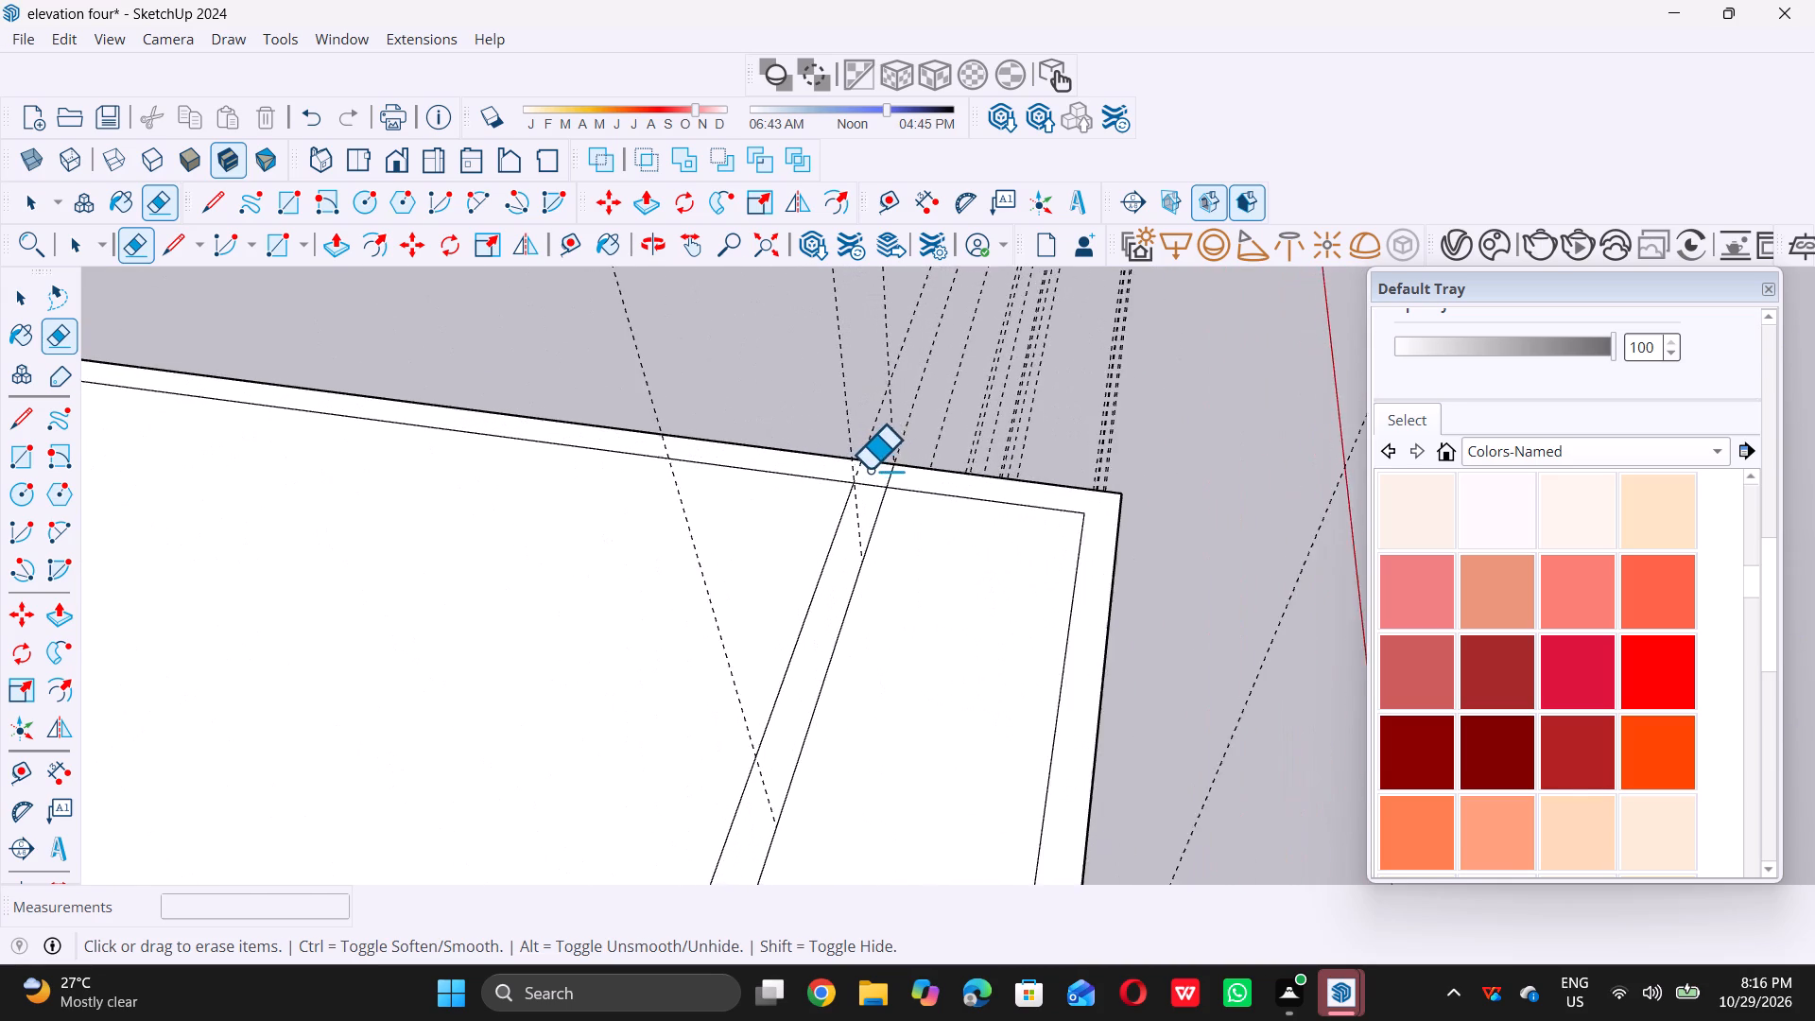
scroll(869, 469, "up", 3)
double_click(867, 489)
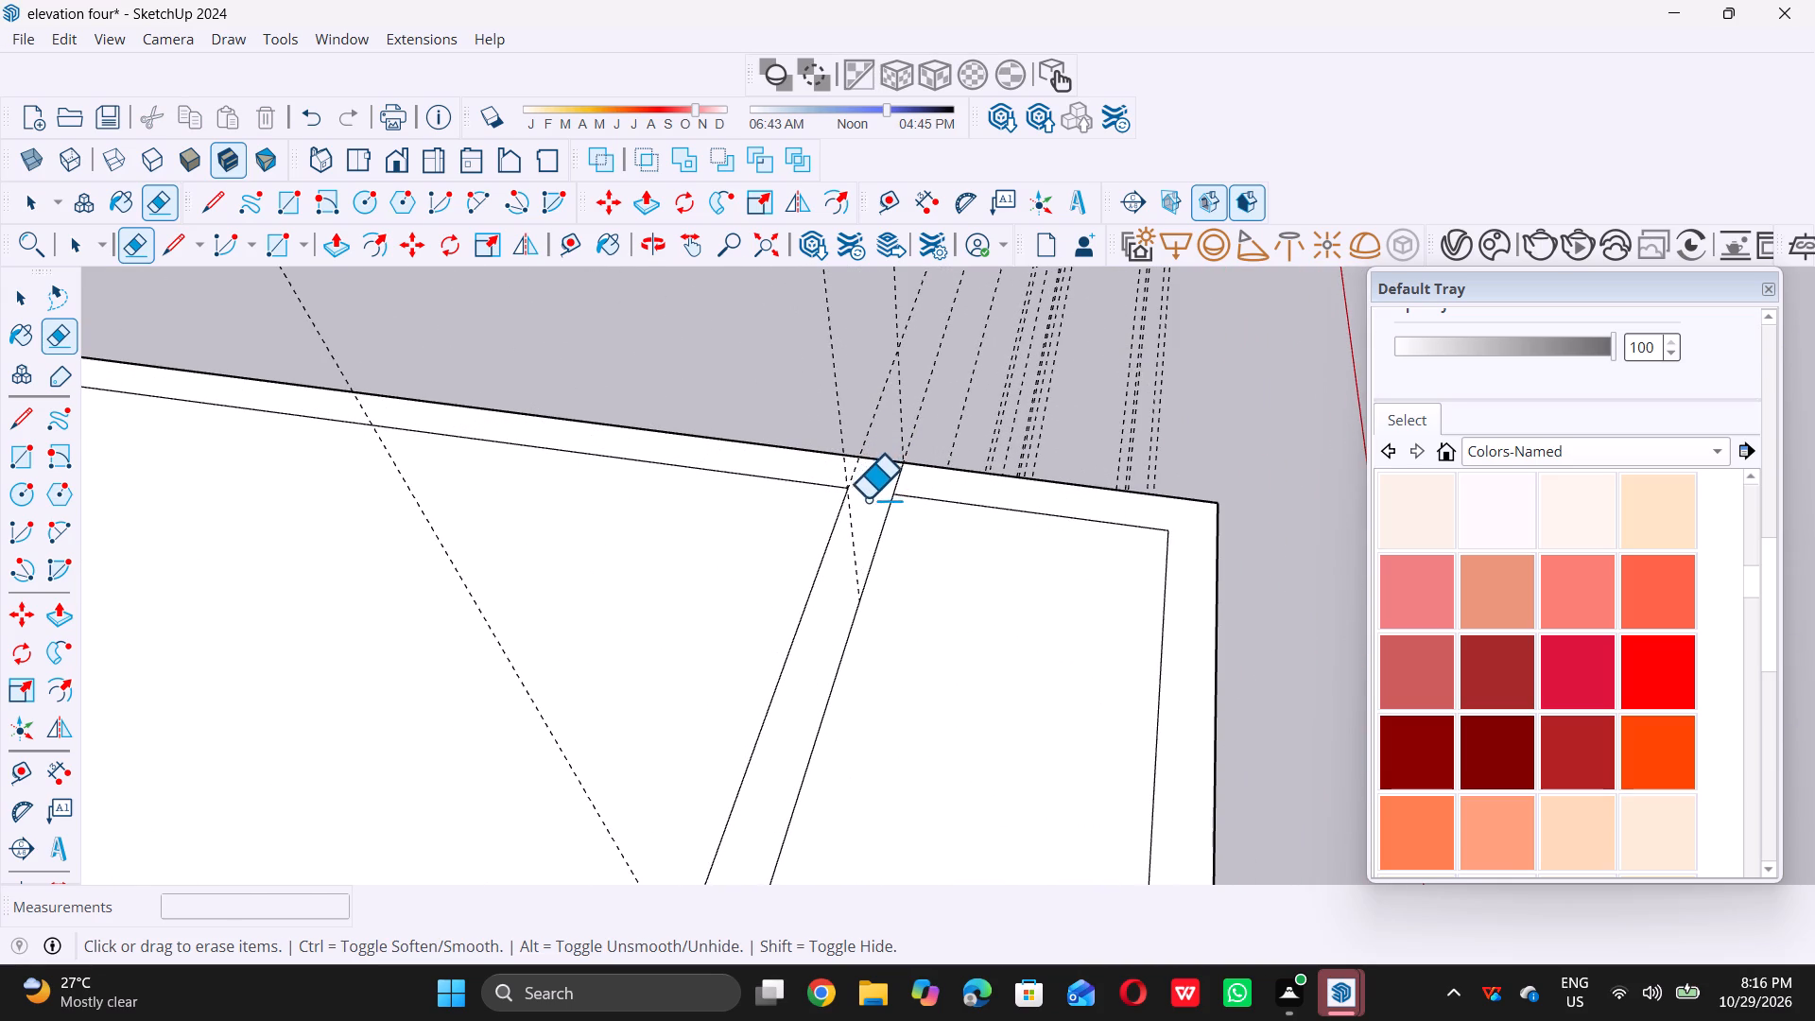
key("space")
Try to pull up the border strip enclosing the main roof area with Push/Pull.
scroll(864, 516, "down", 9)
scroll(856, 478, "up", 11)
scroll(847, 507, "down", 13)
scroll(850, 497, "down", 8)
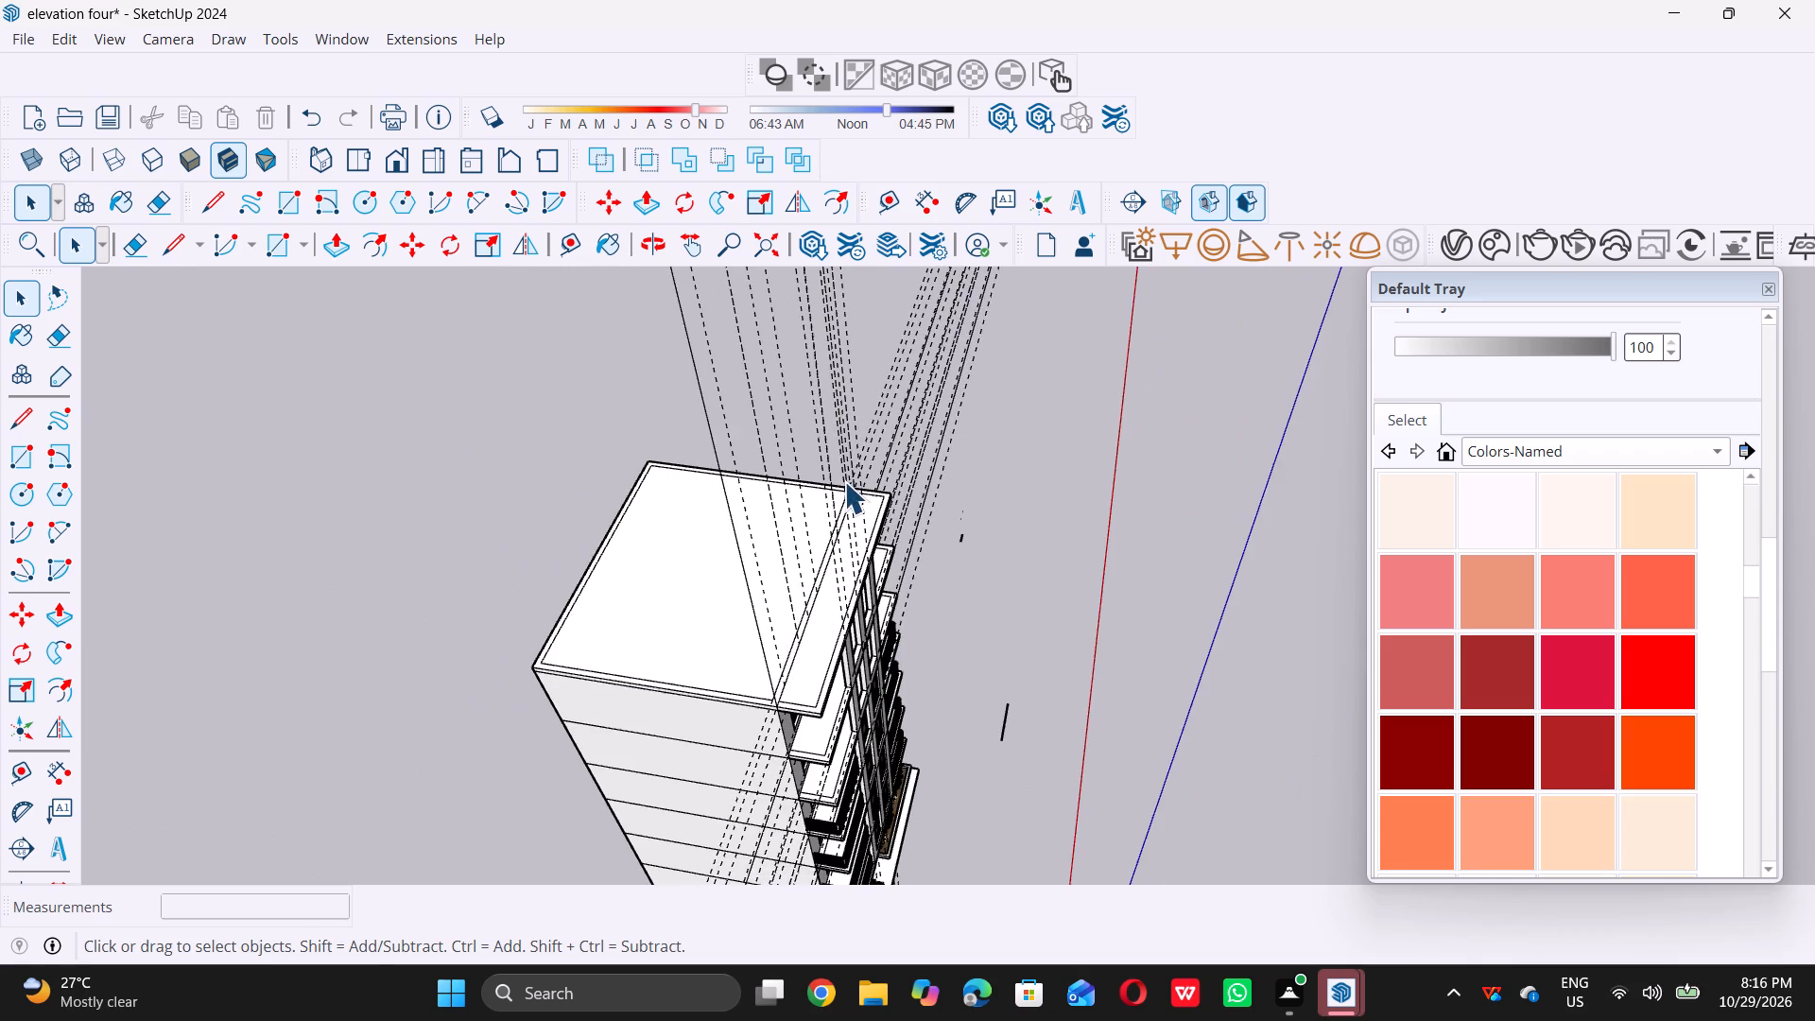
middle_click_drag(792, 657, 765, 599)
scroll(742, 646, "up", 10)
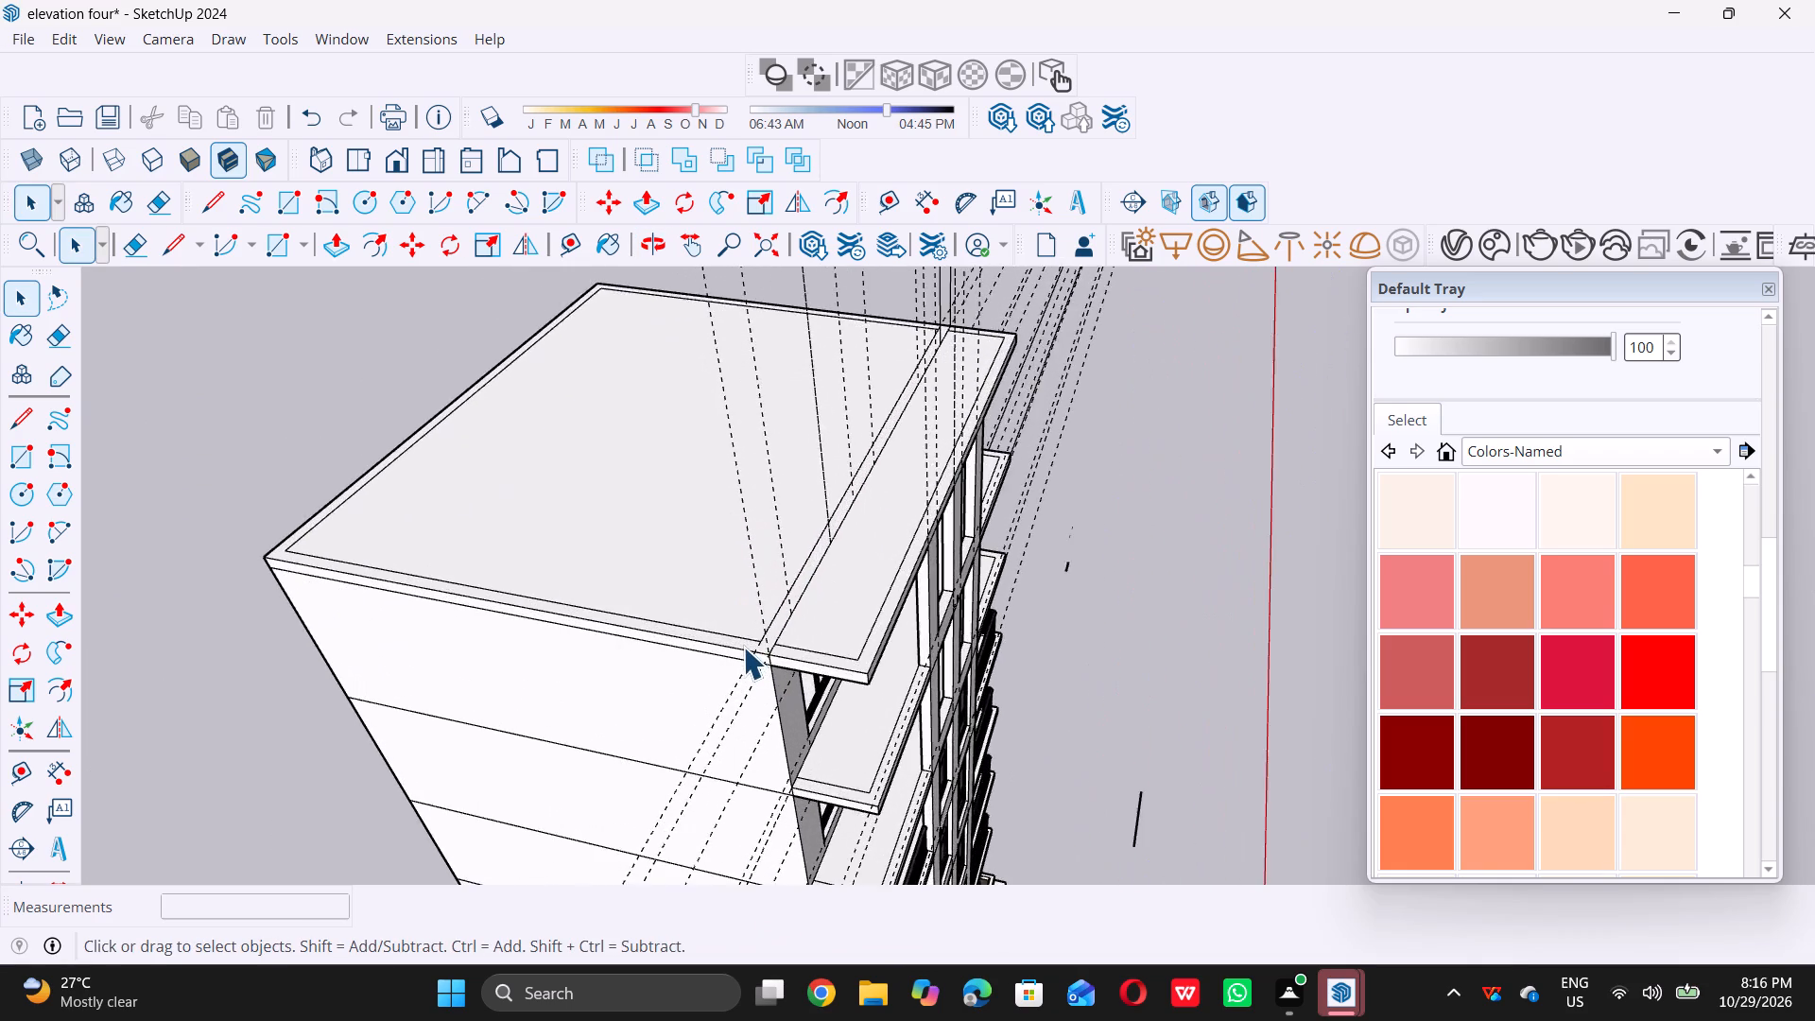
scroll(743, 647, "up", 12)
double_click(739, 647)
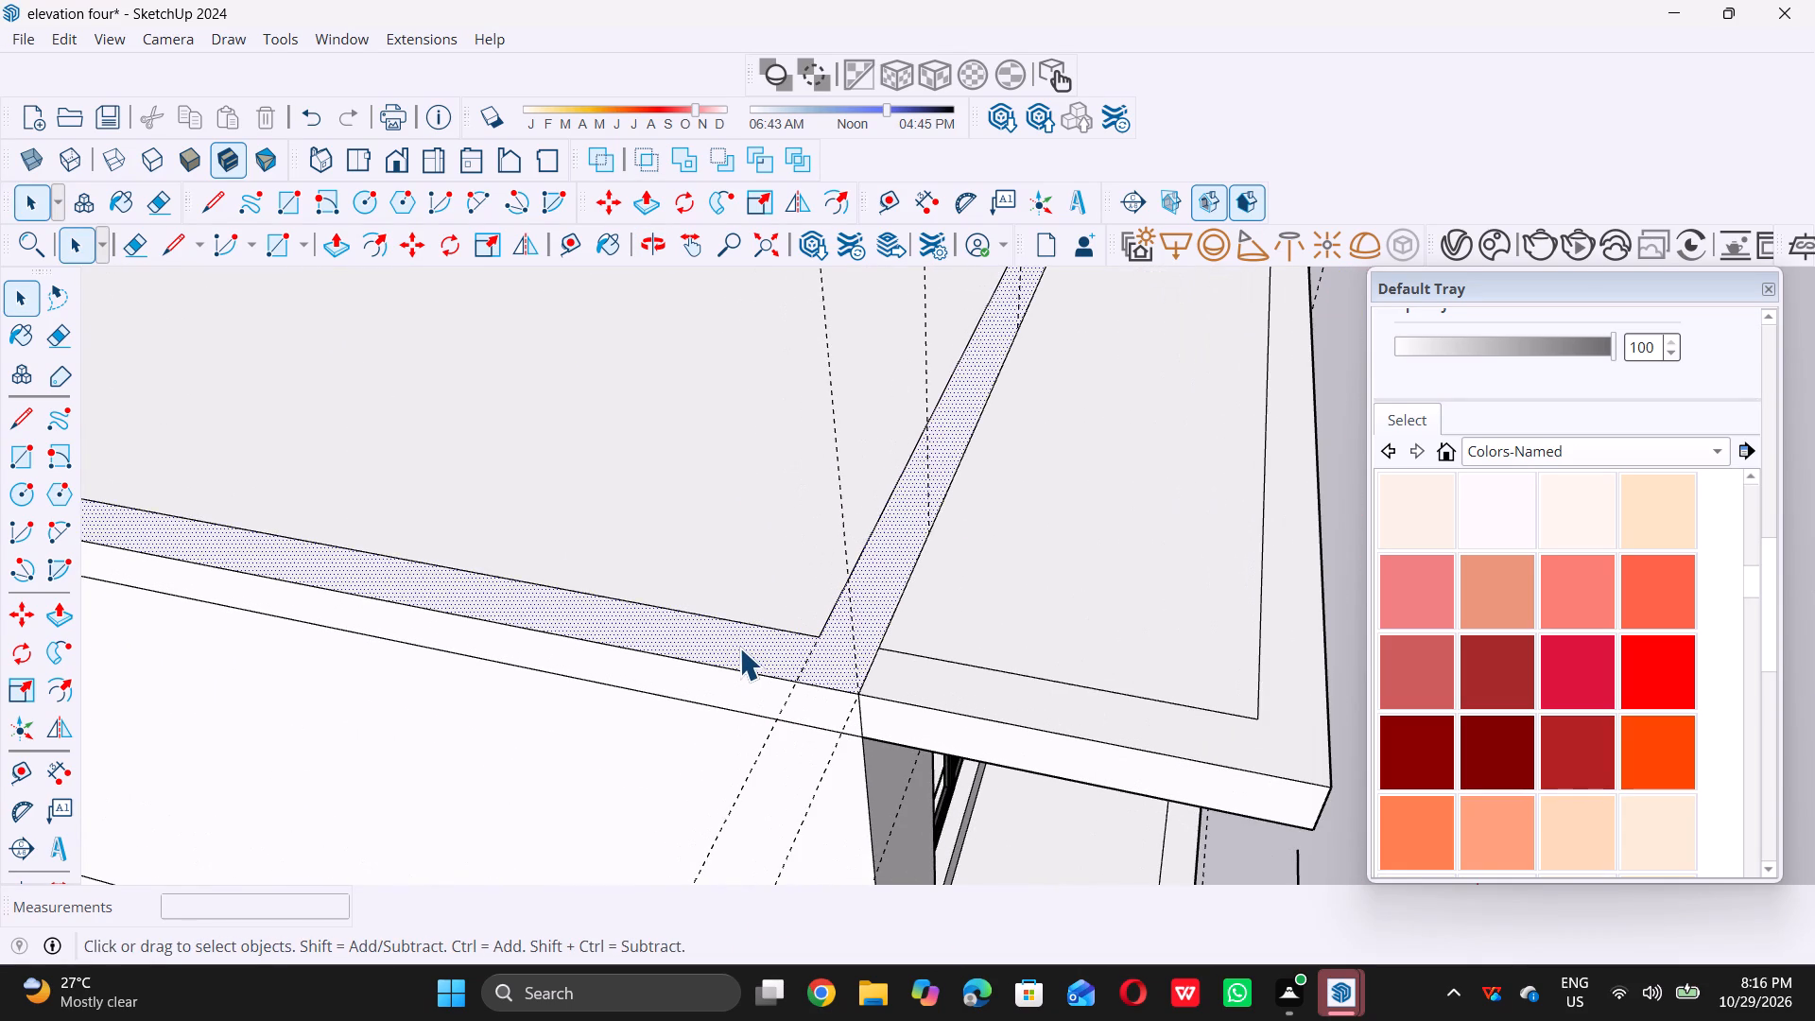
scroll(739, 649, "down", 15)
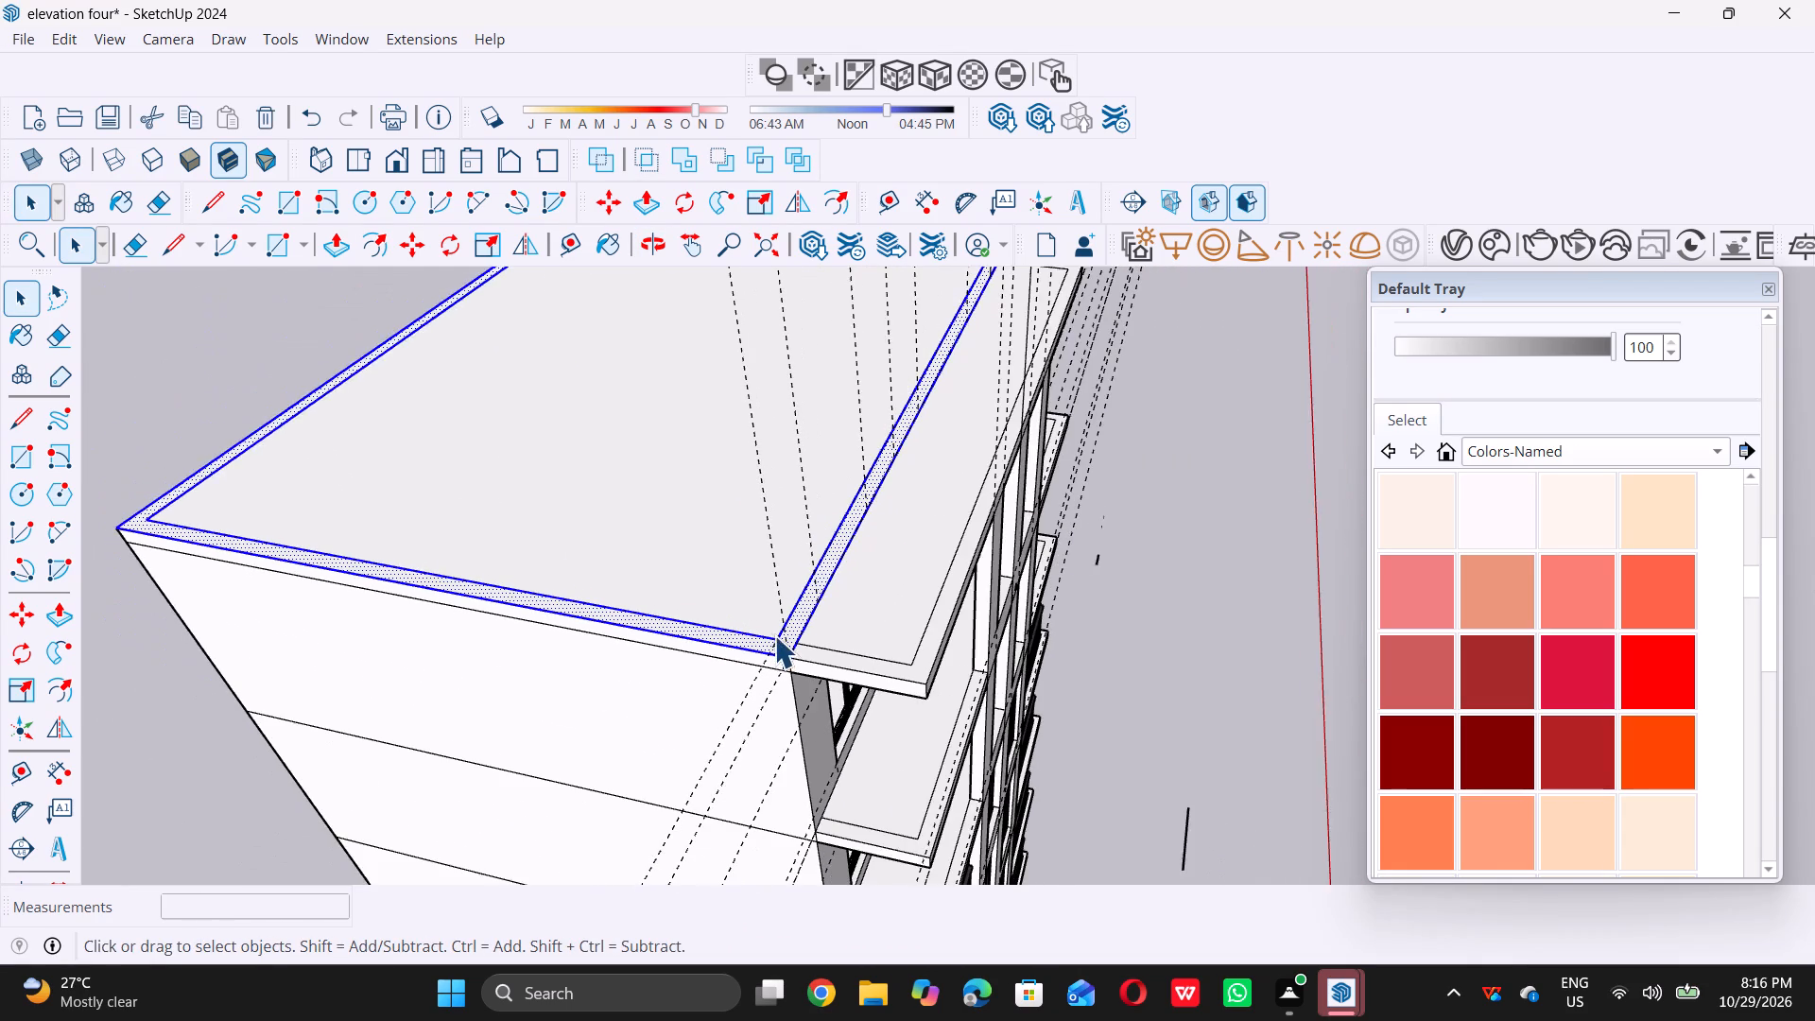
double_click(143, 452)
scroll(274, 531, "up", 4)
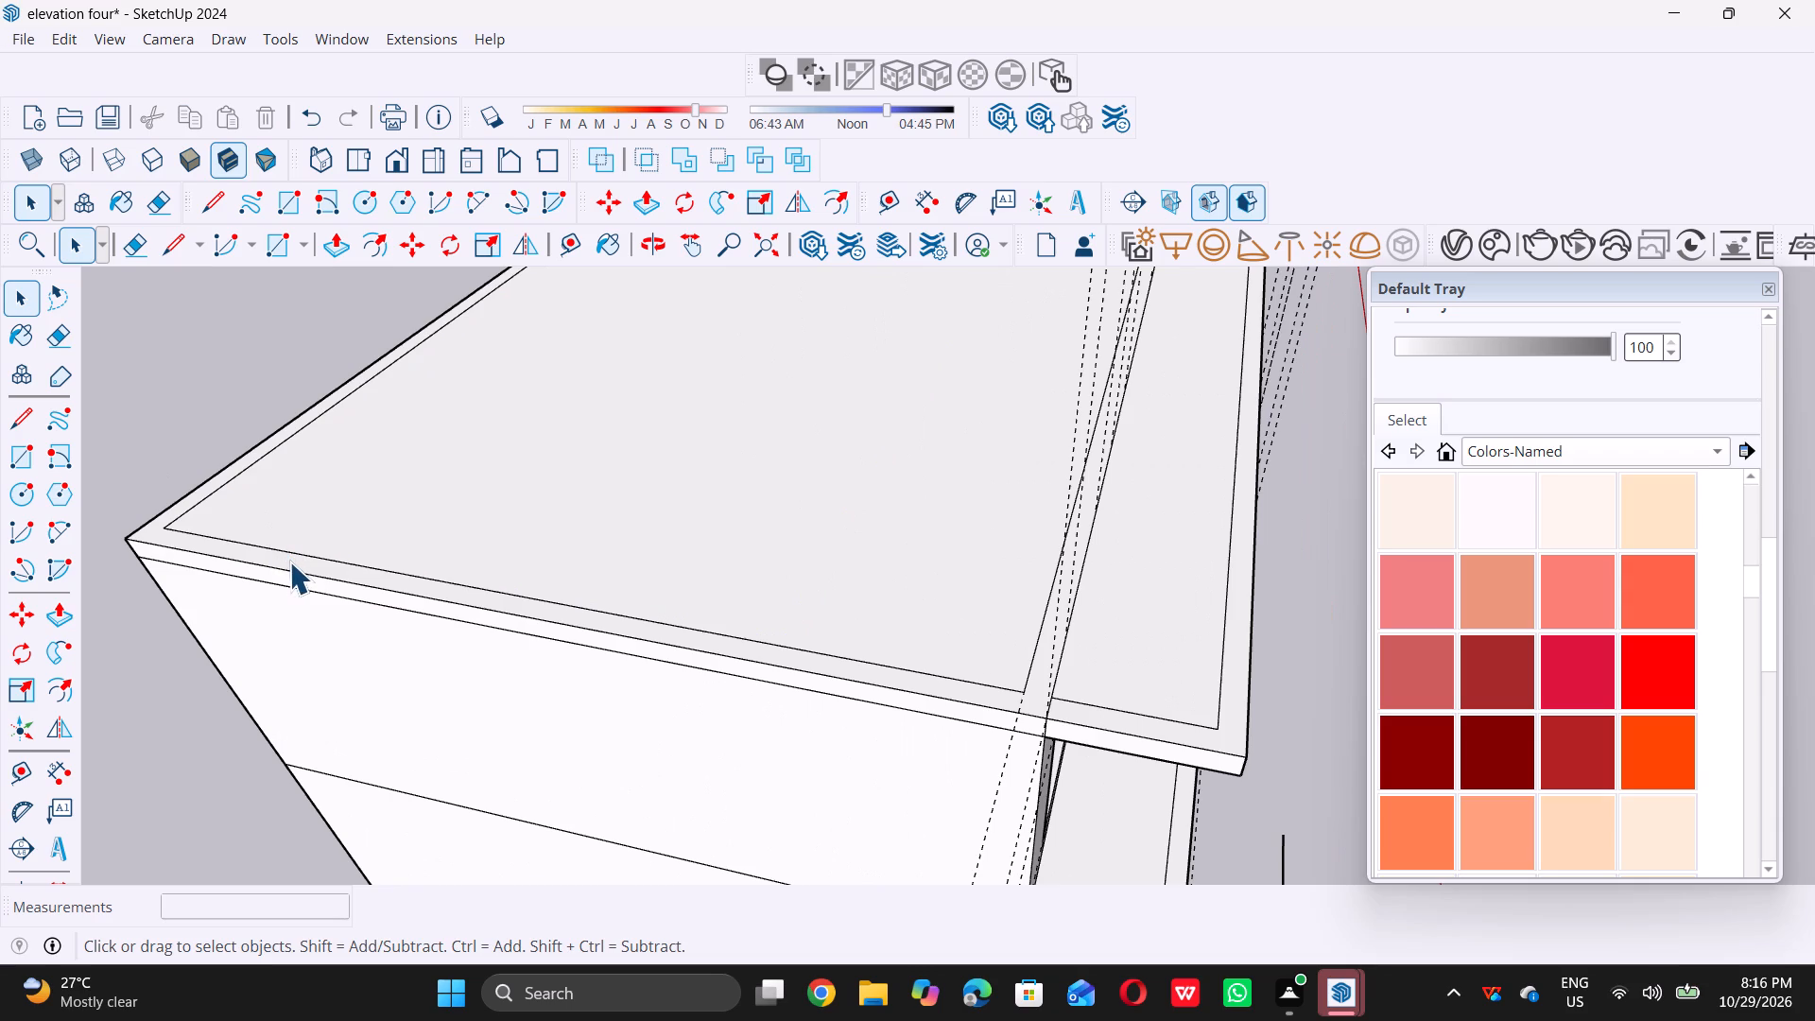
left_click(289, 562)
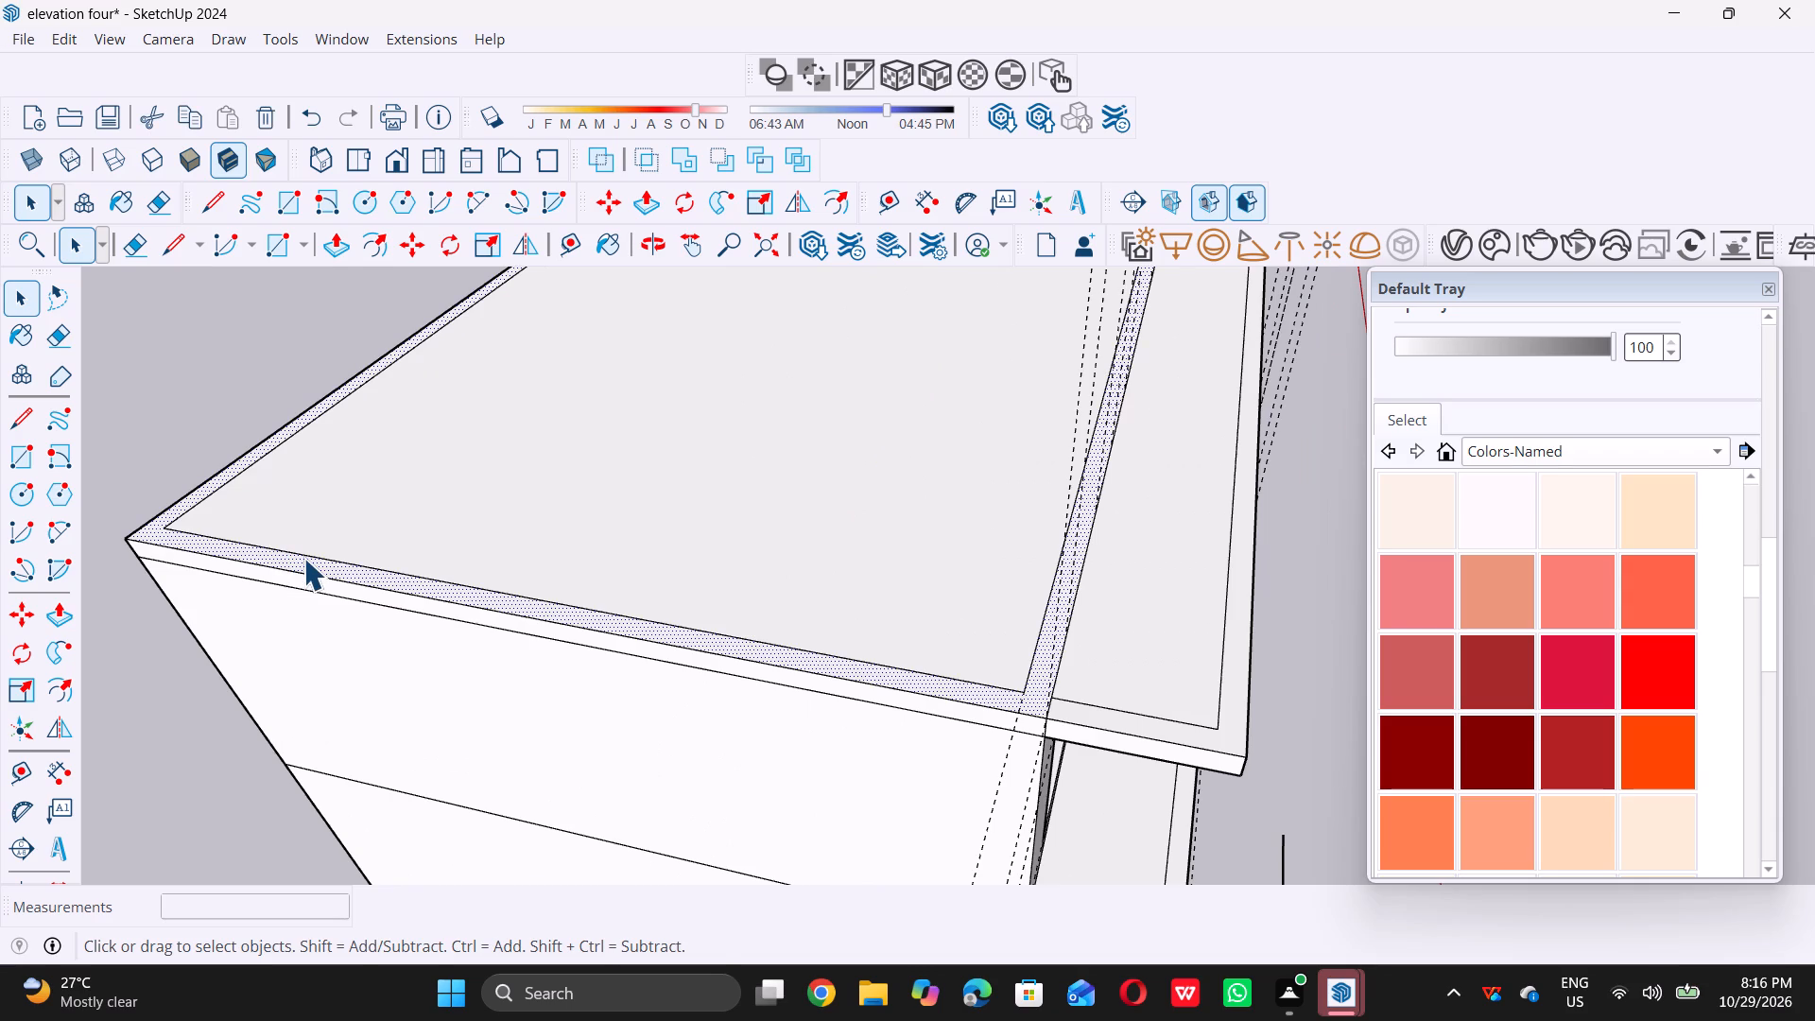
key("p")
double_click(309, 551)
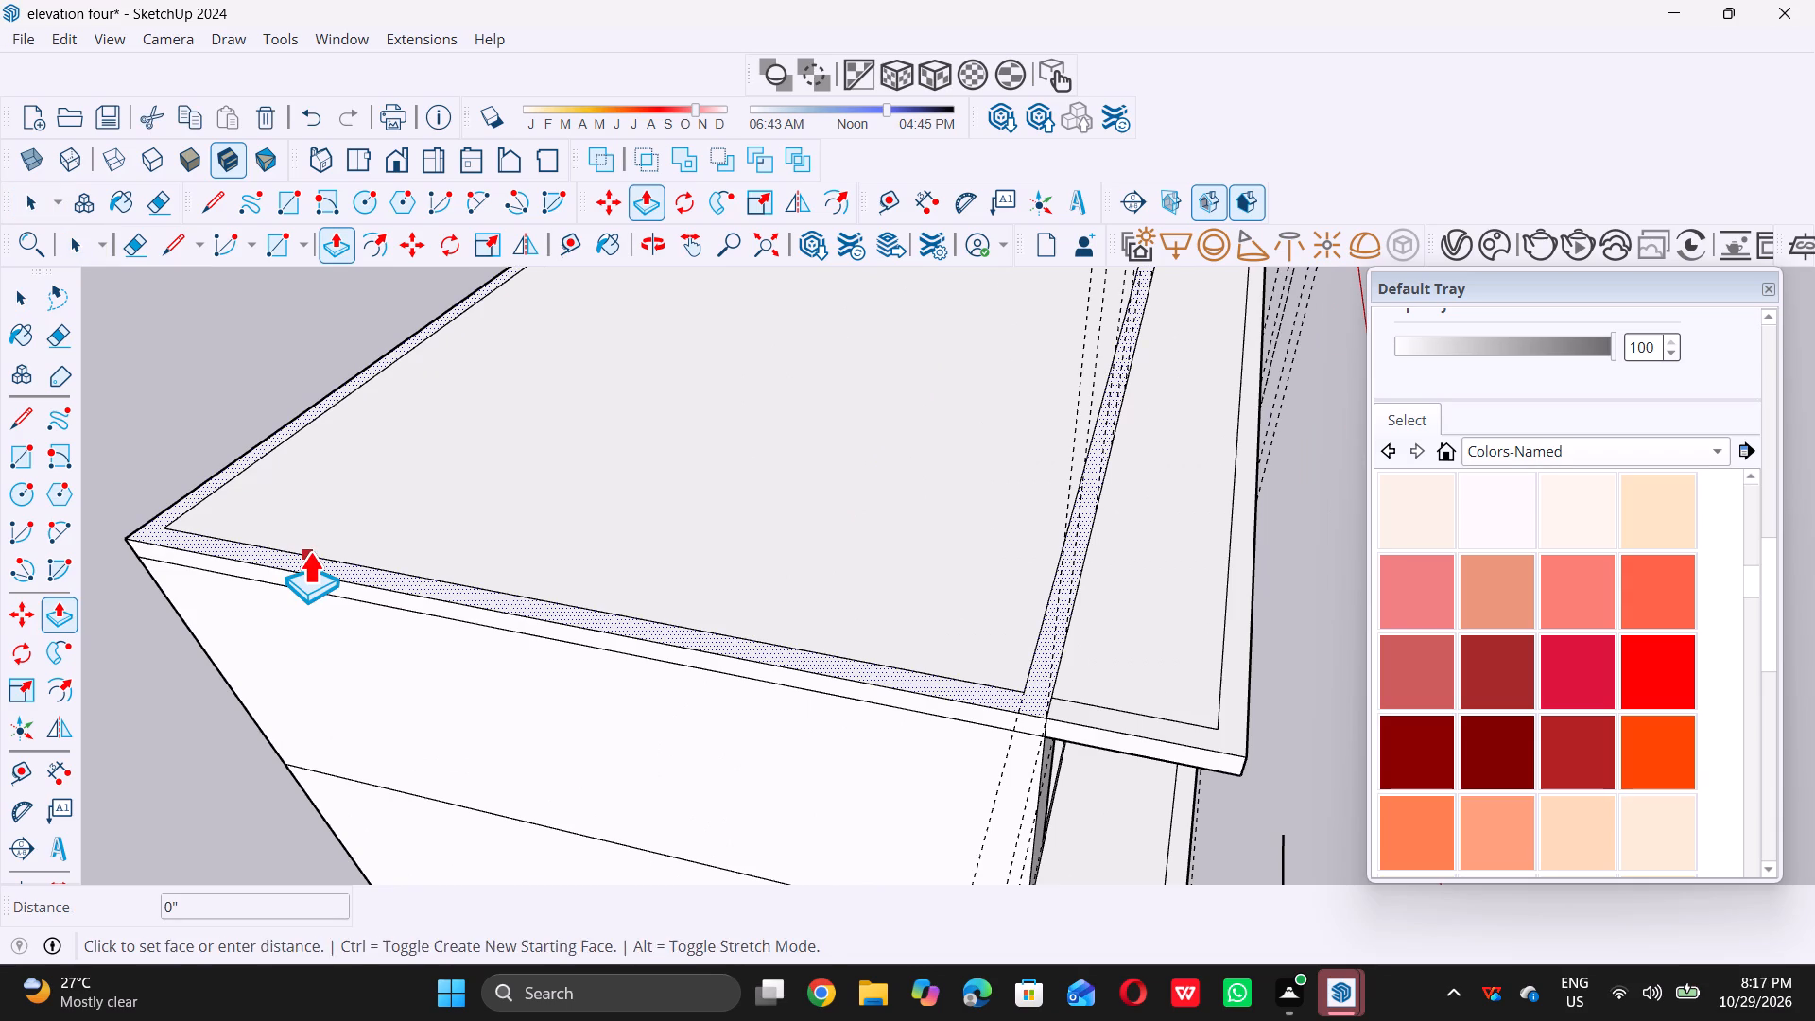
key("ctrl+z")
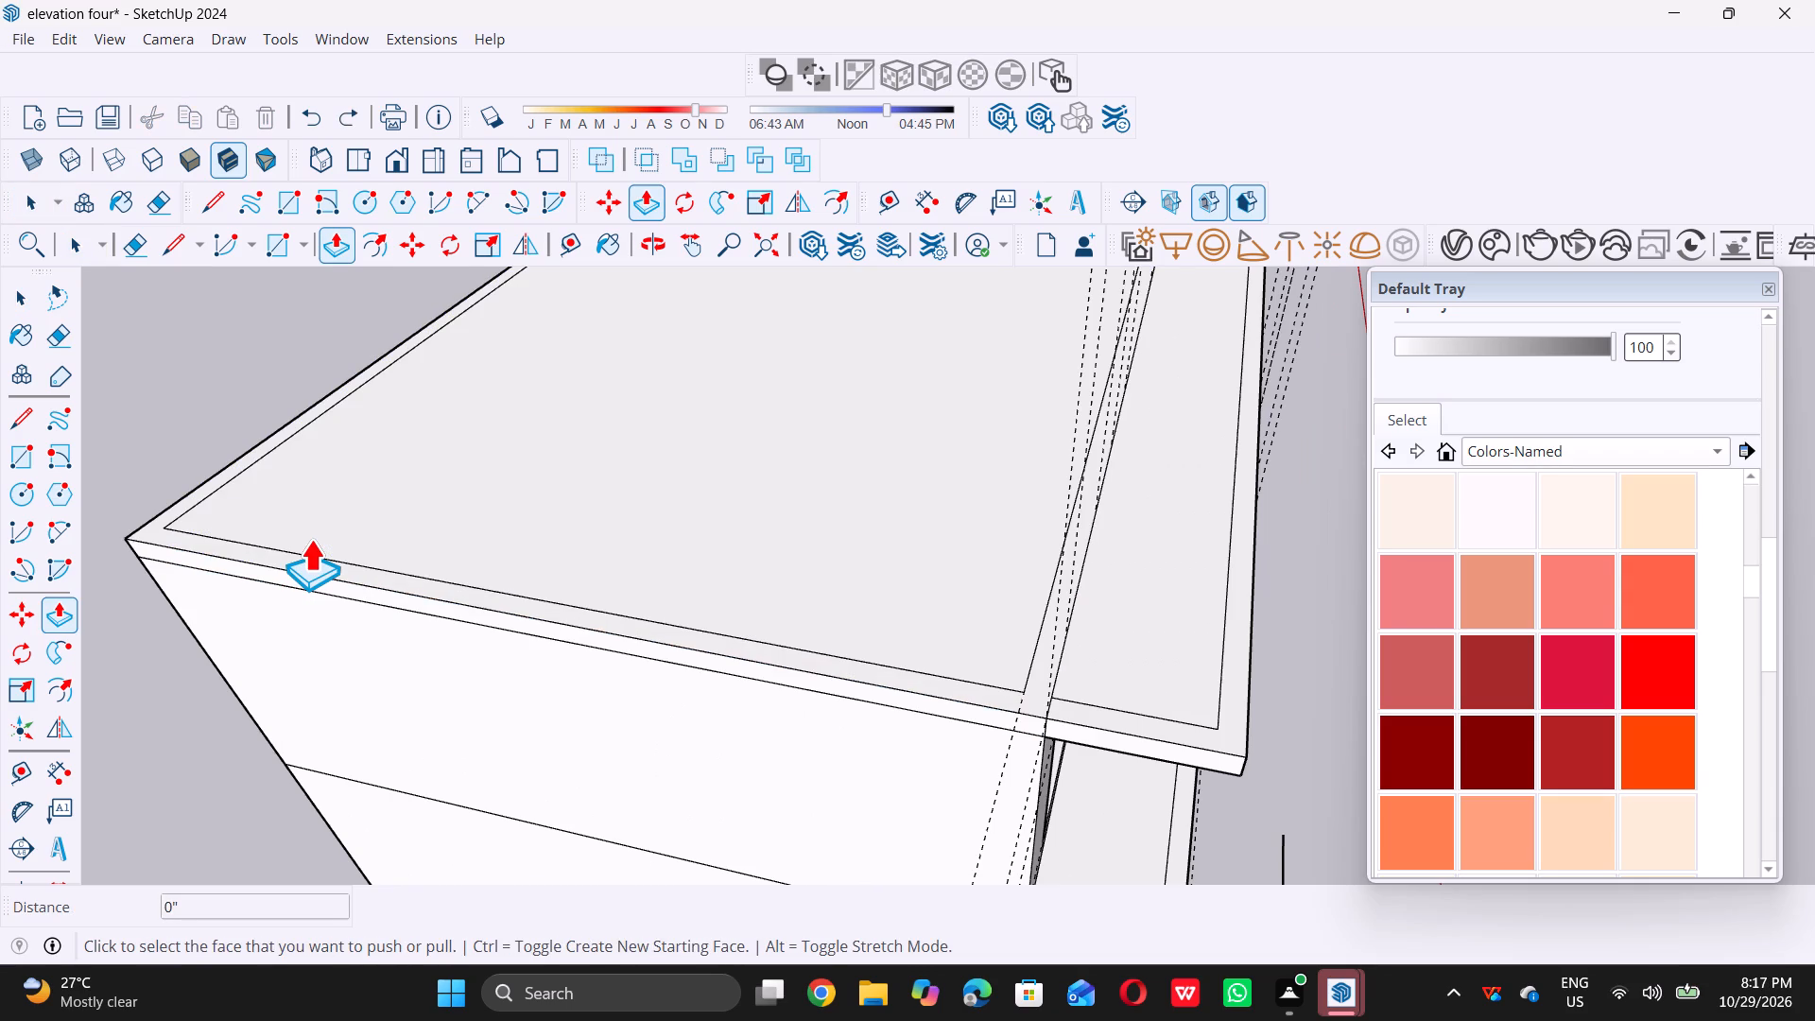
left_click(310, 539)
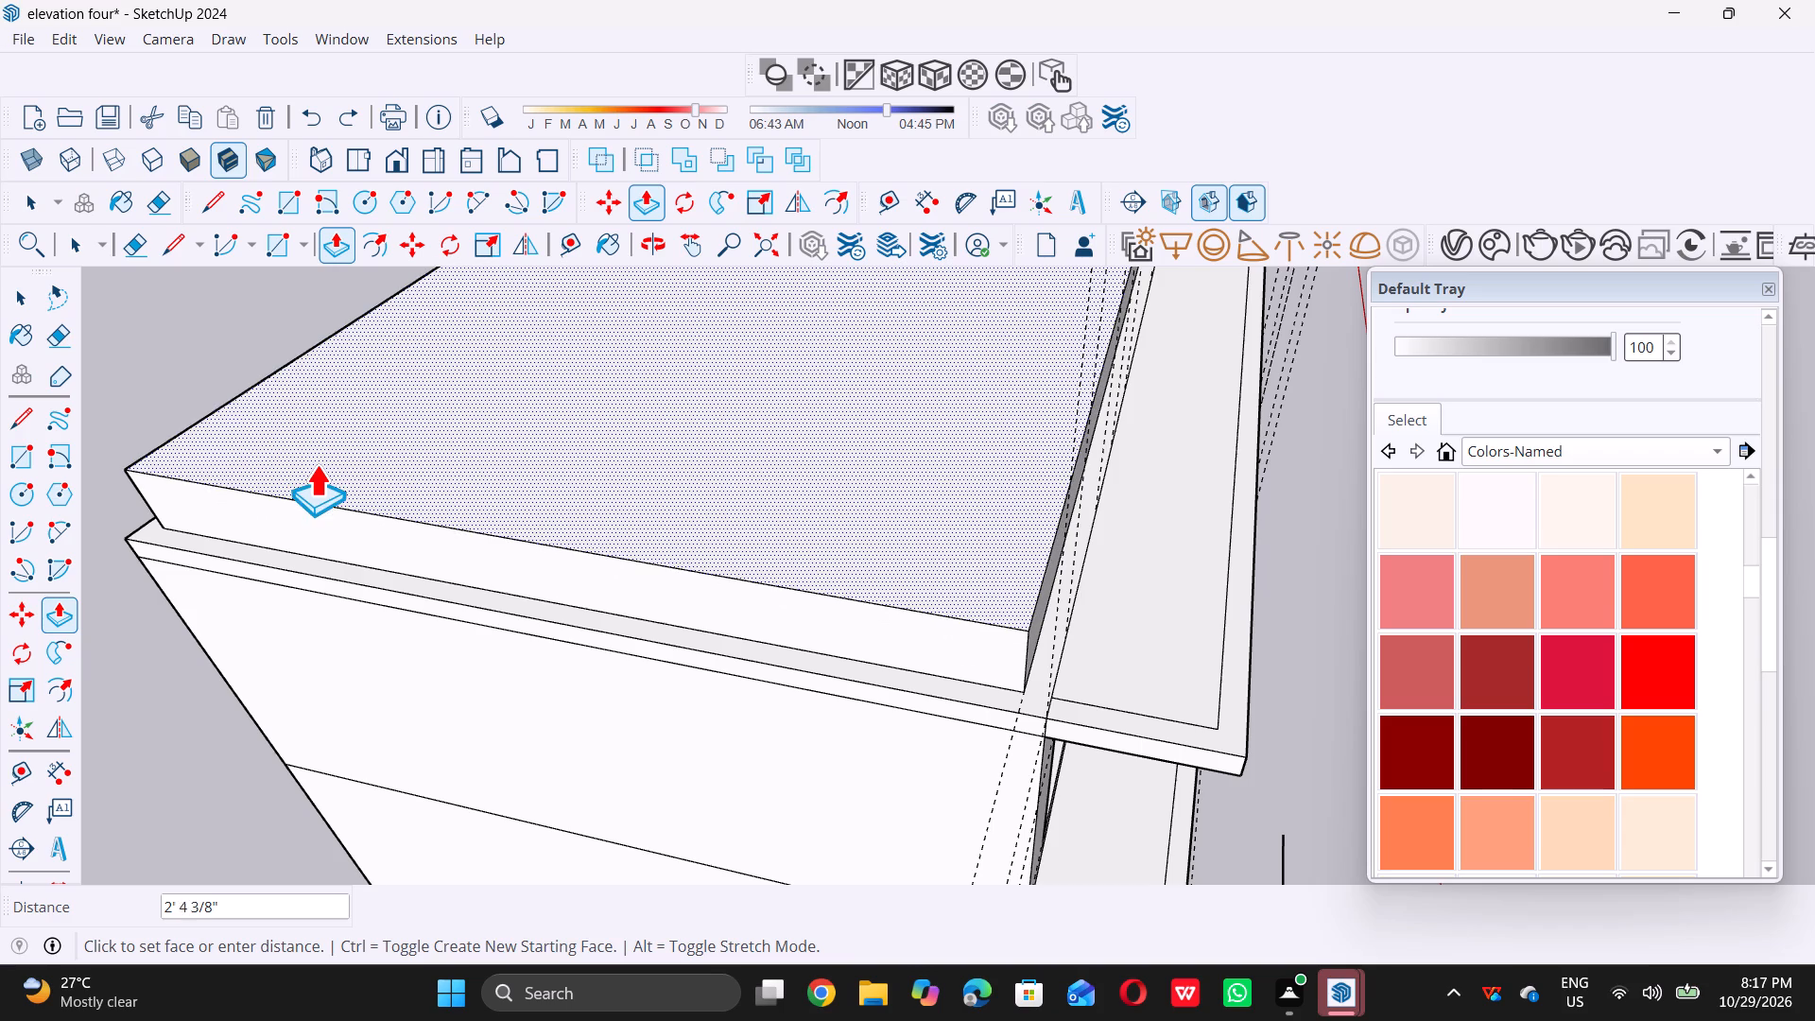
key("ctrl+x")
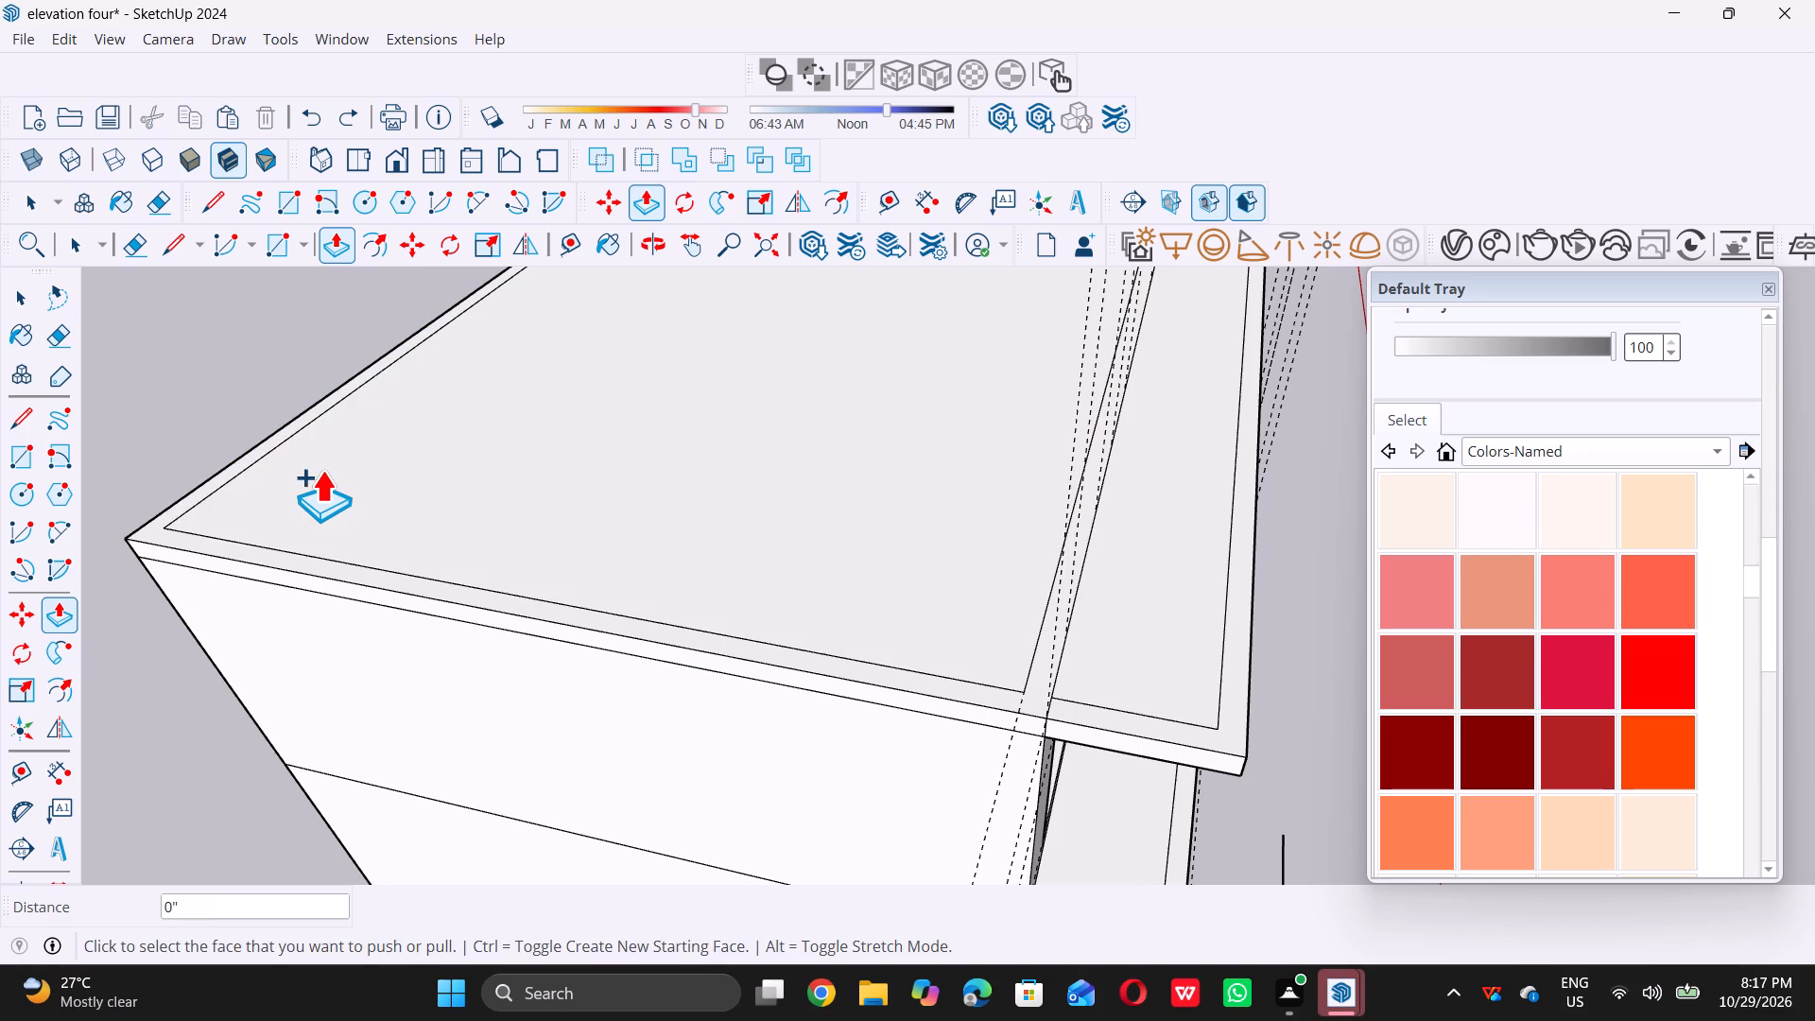
Pull the 9" border strip enclosing the main roof area up 10' with Push/Pull.
key("space")
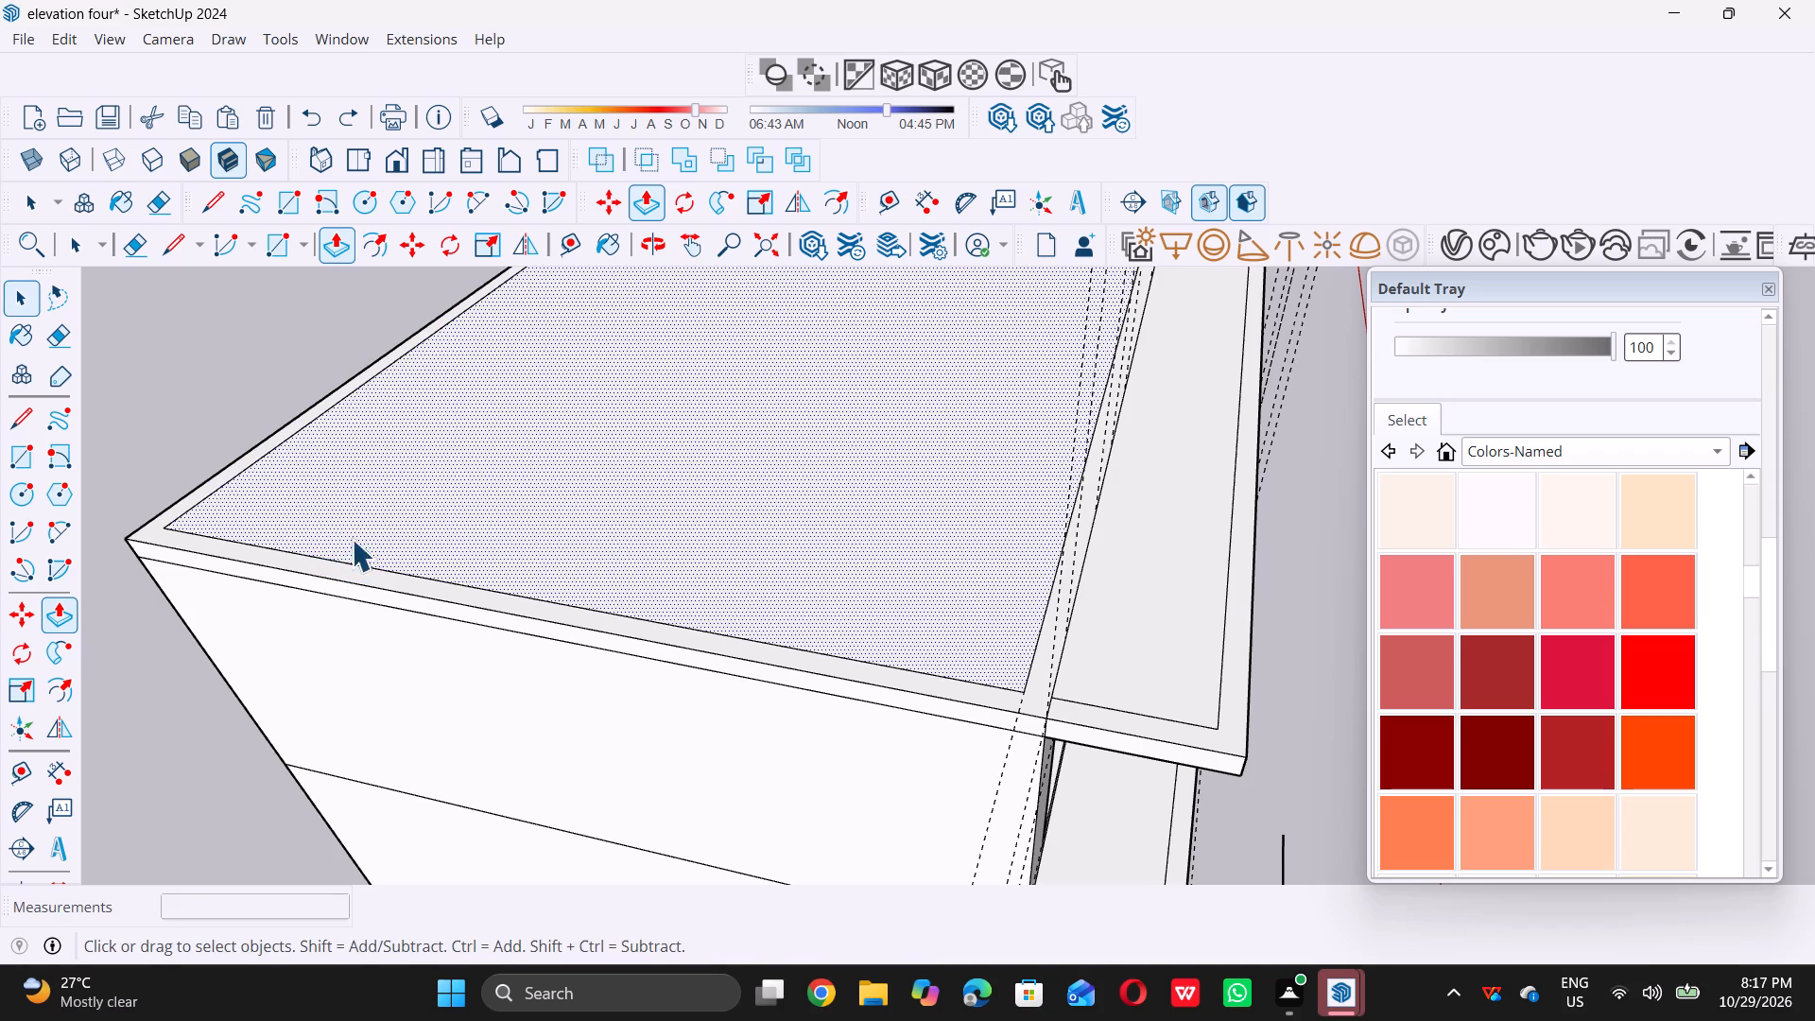
scroll(354, 562, "up", 2)
double_click(359, 579)
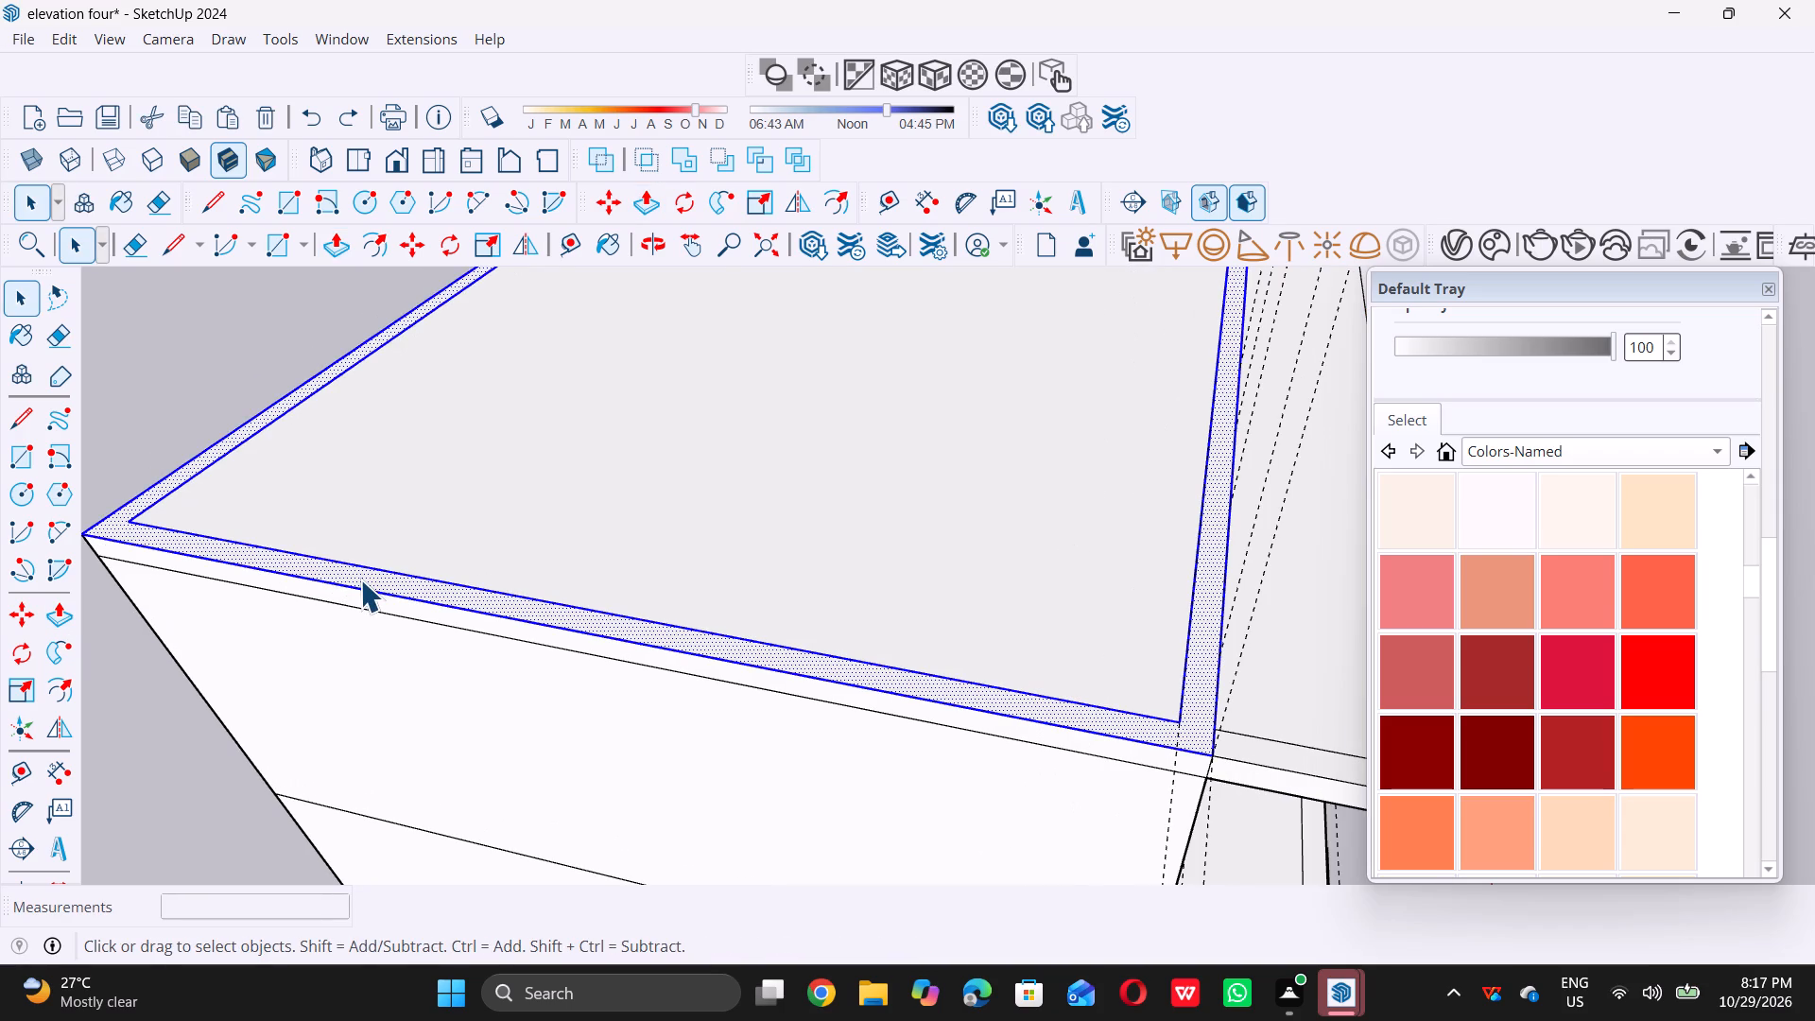
key("p")
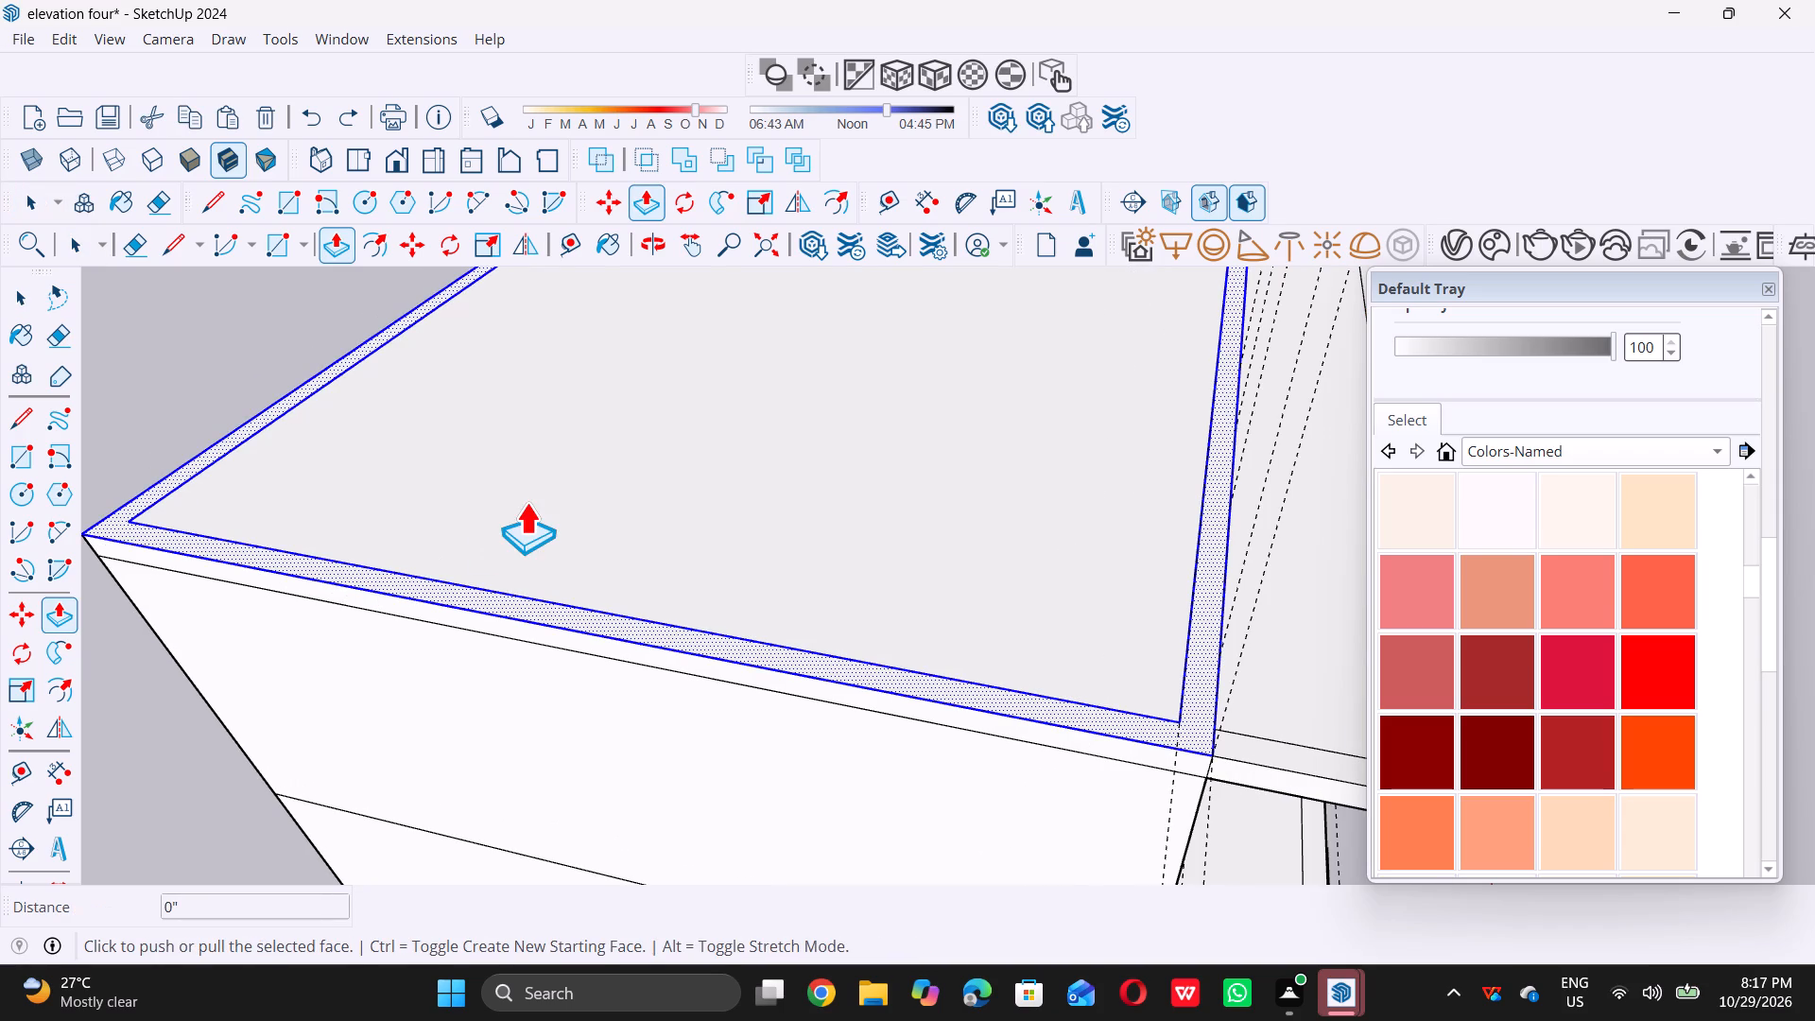
left_click(497, 595)
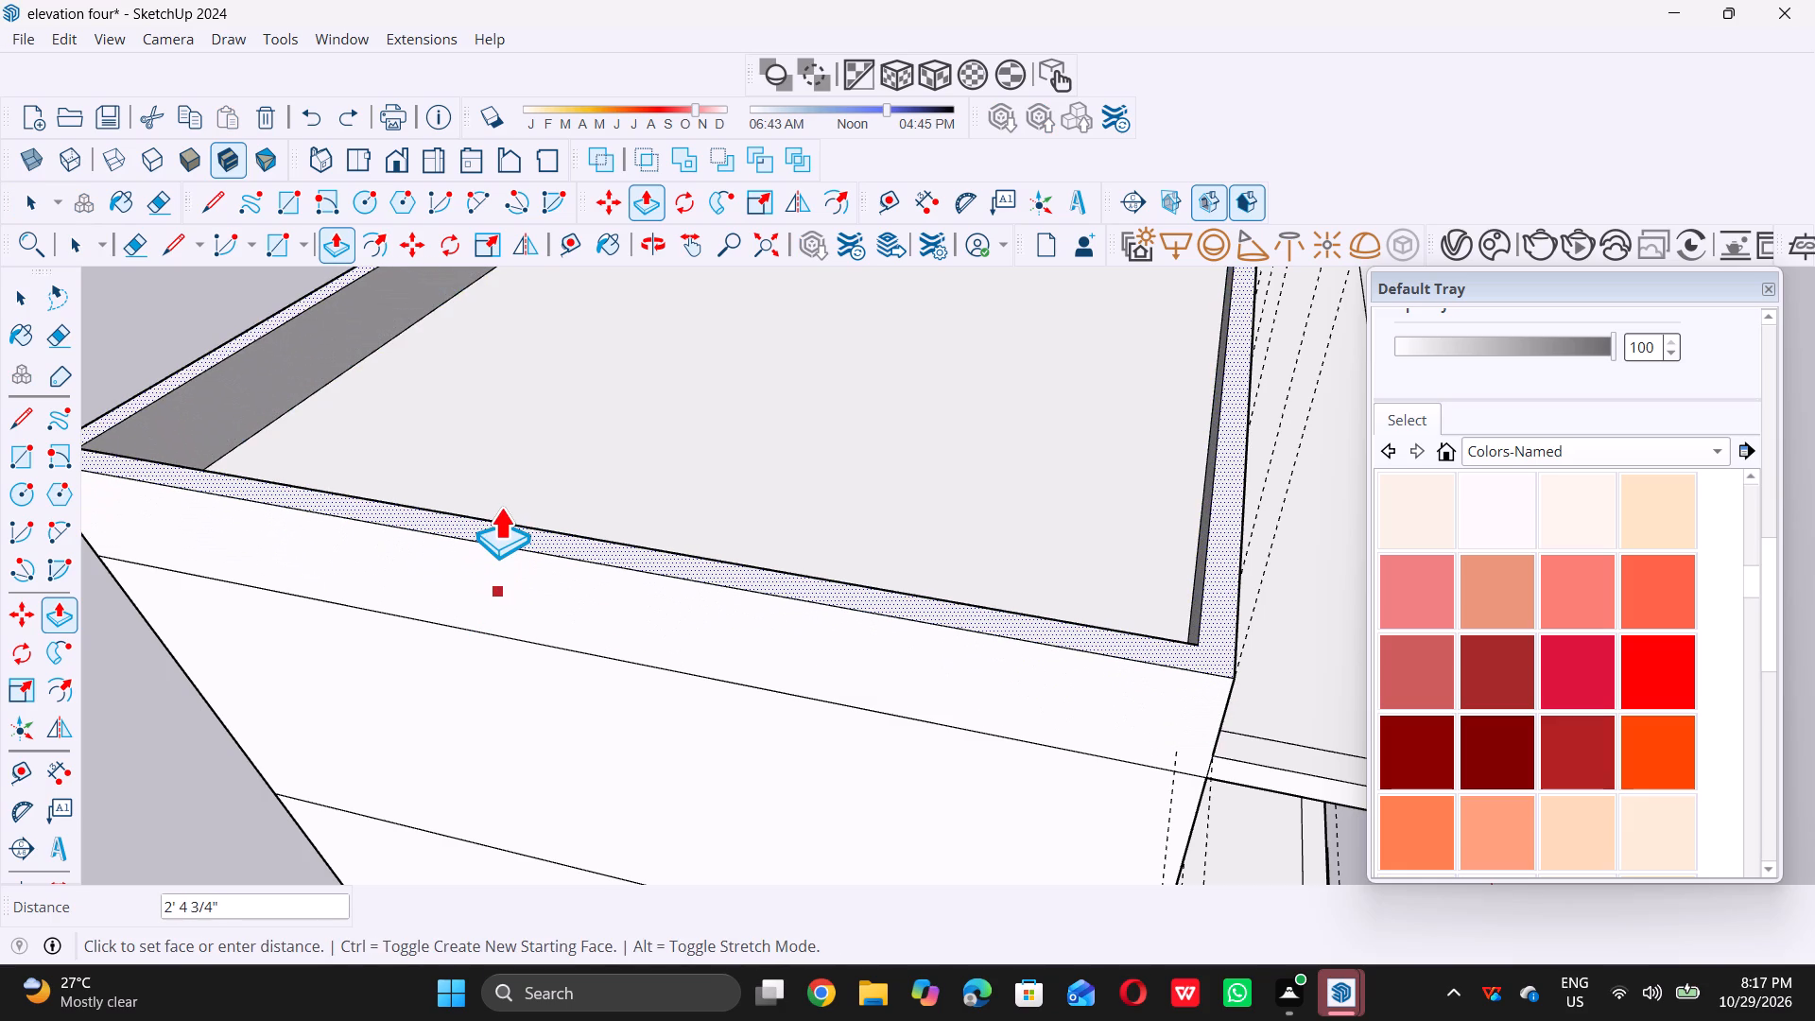
type("10")
key("apostrophe")
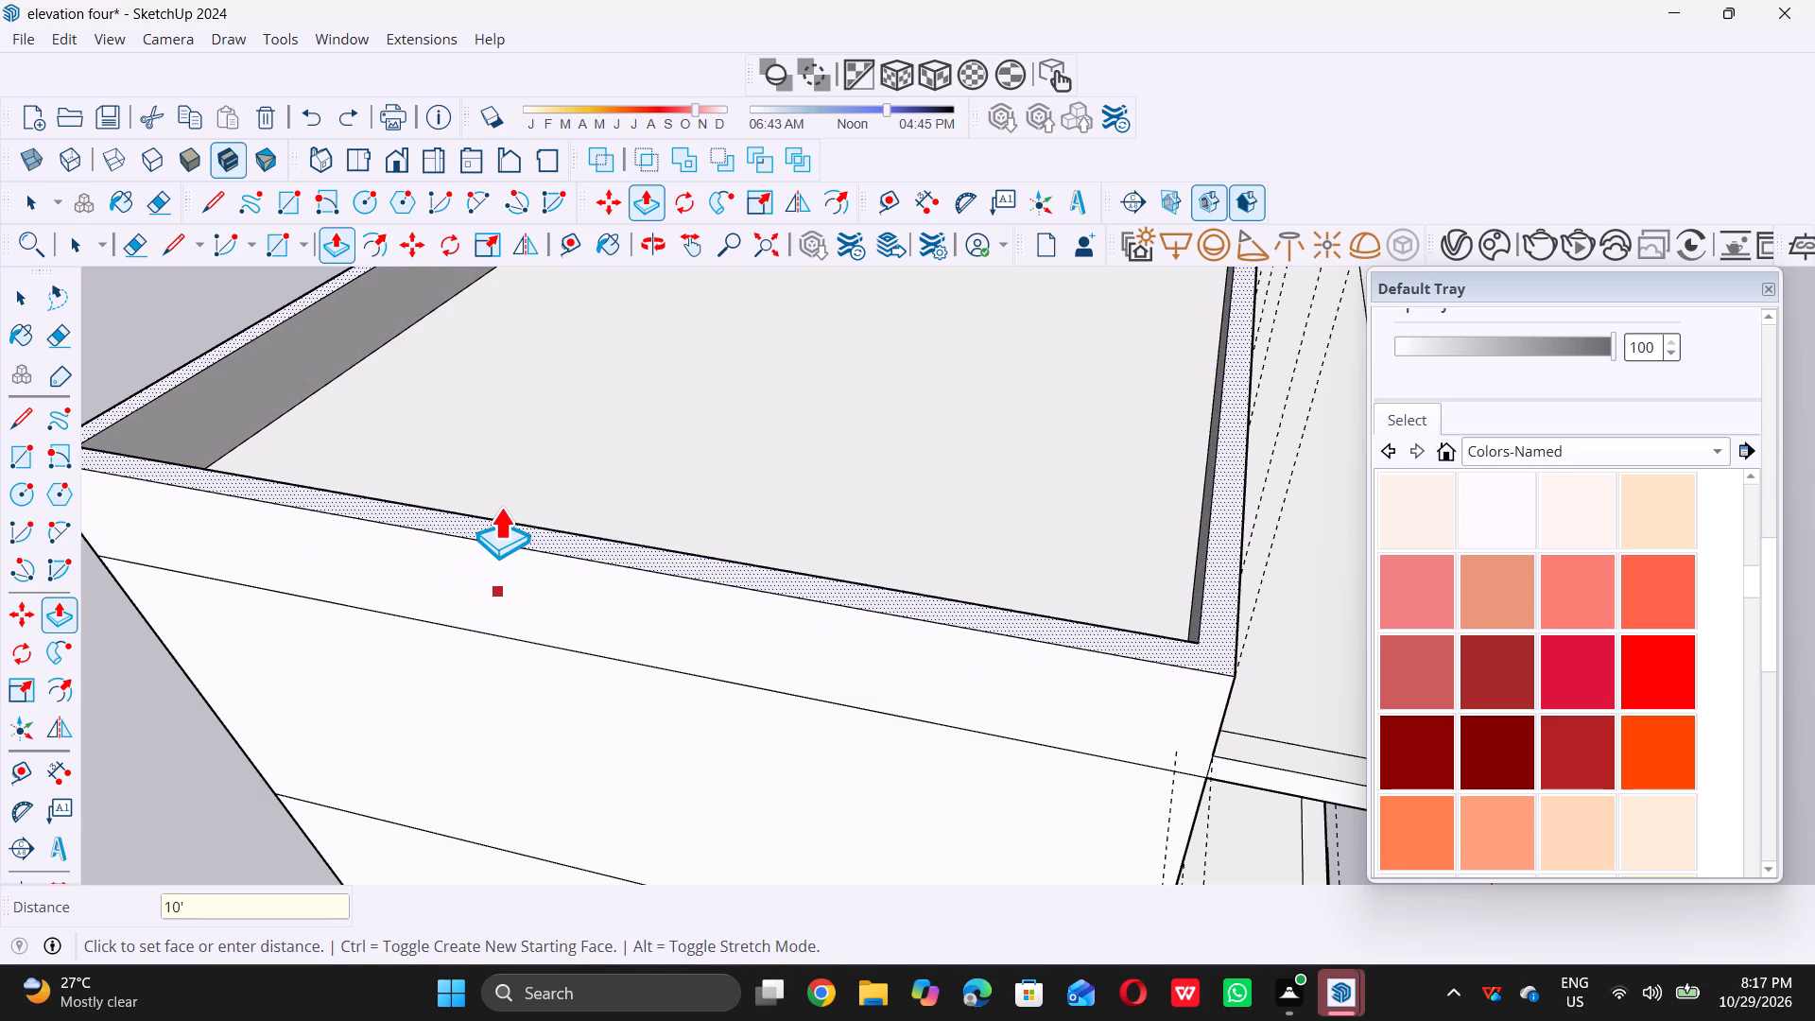
key("Return")
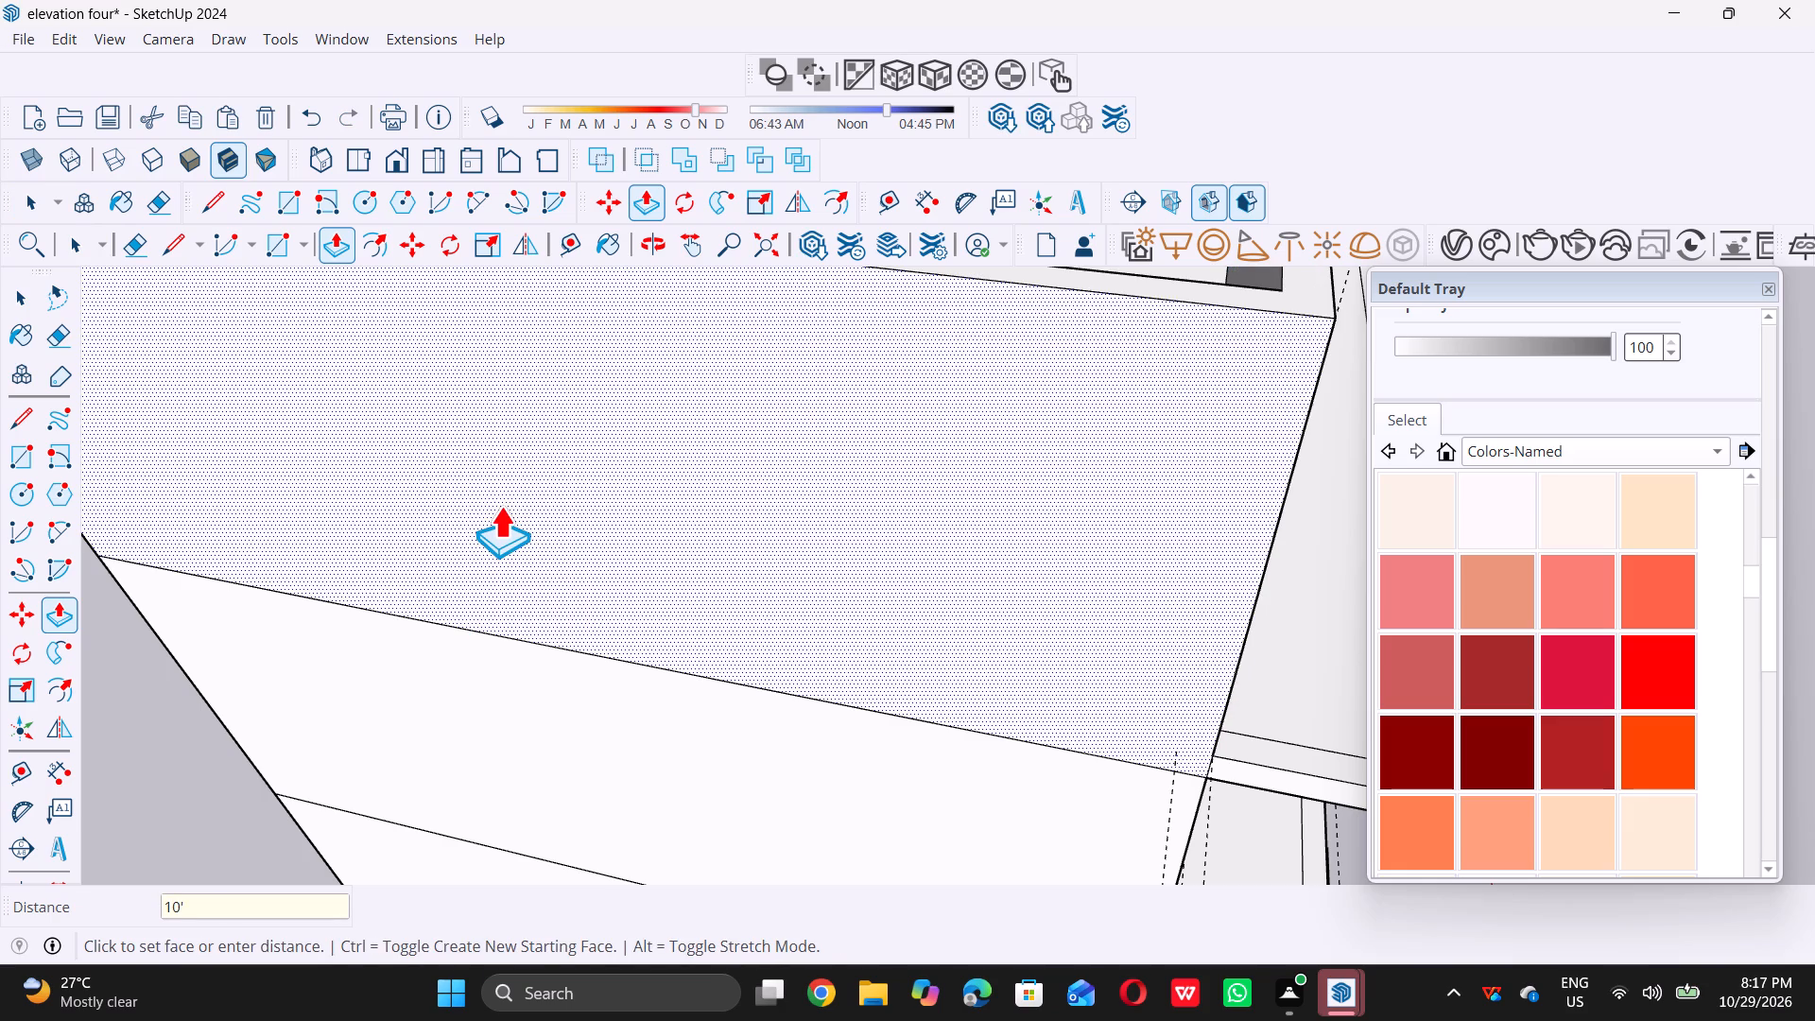
scroll(502, 528, "down", 6)
key("space")
Erase the leftover inner vertical line beside the near corner of the raised front wall, above the top slab.
scroll(503, 548, "down", 10)
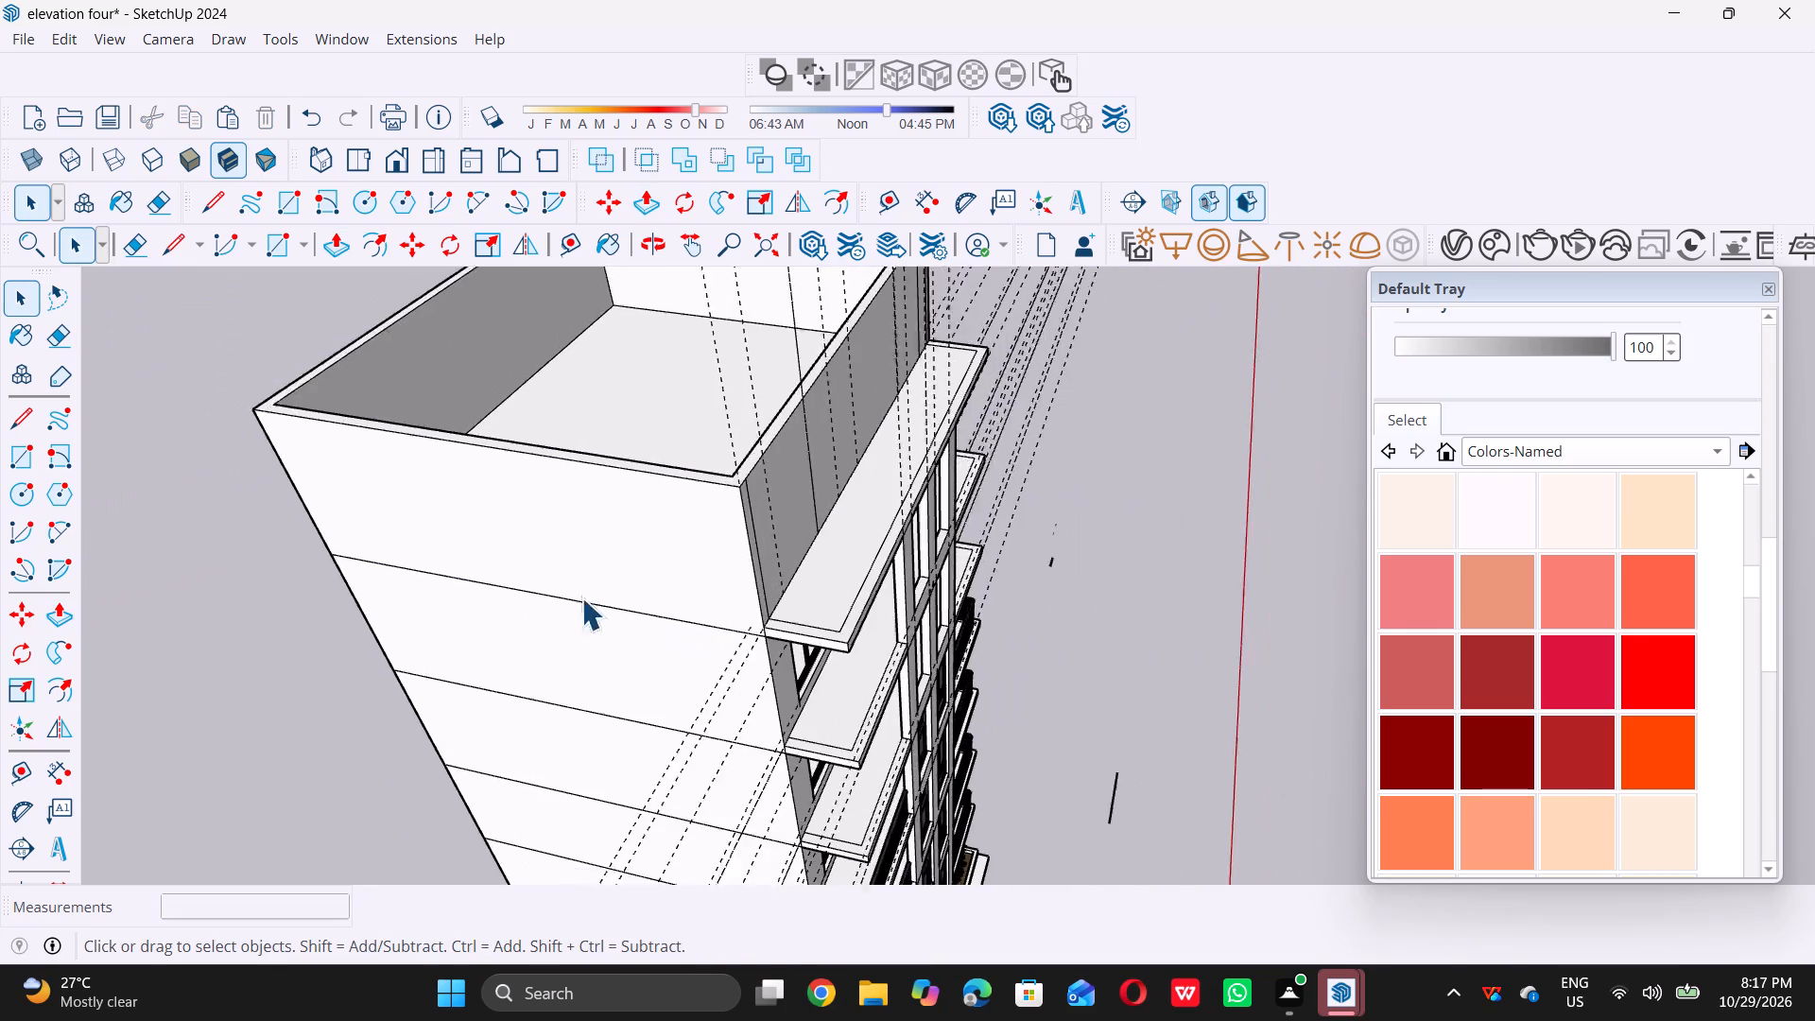
scroll(581, 597, "down", 6)
middle_click_drag(692, 573, 566, 424)
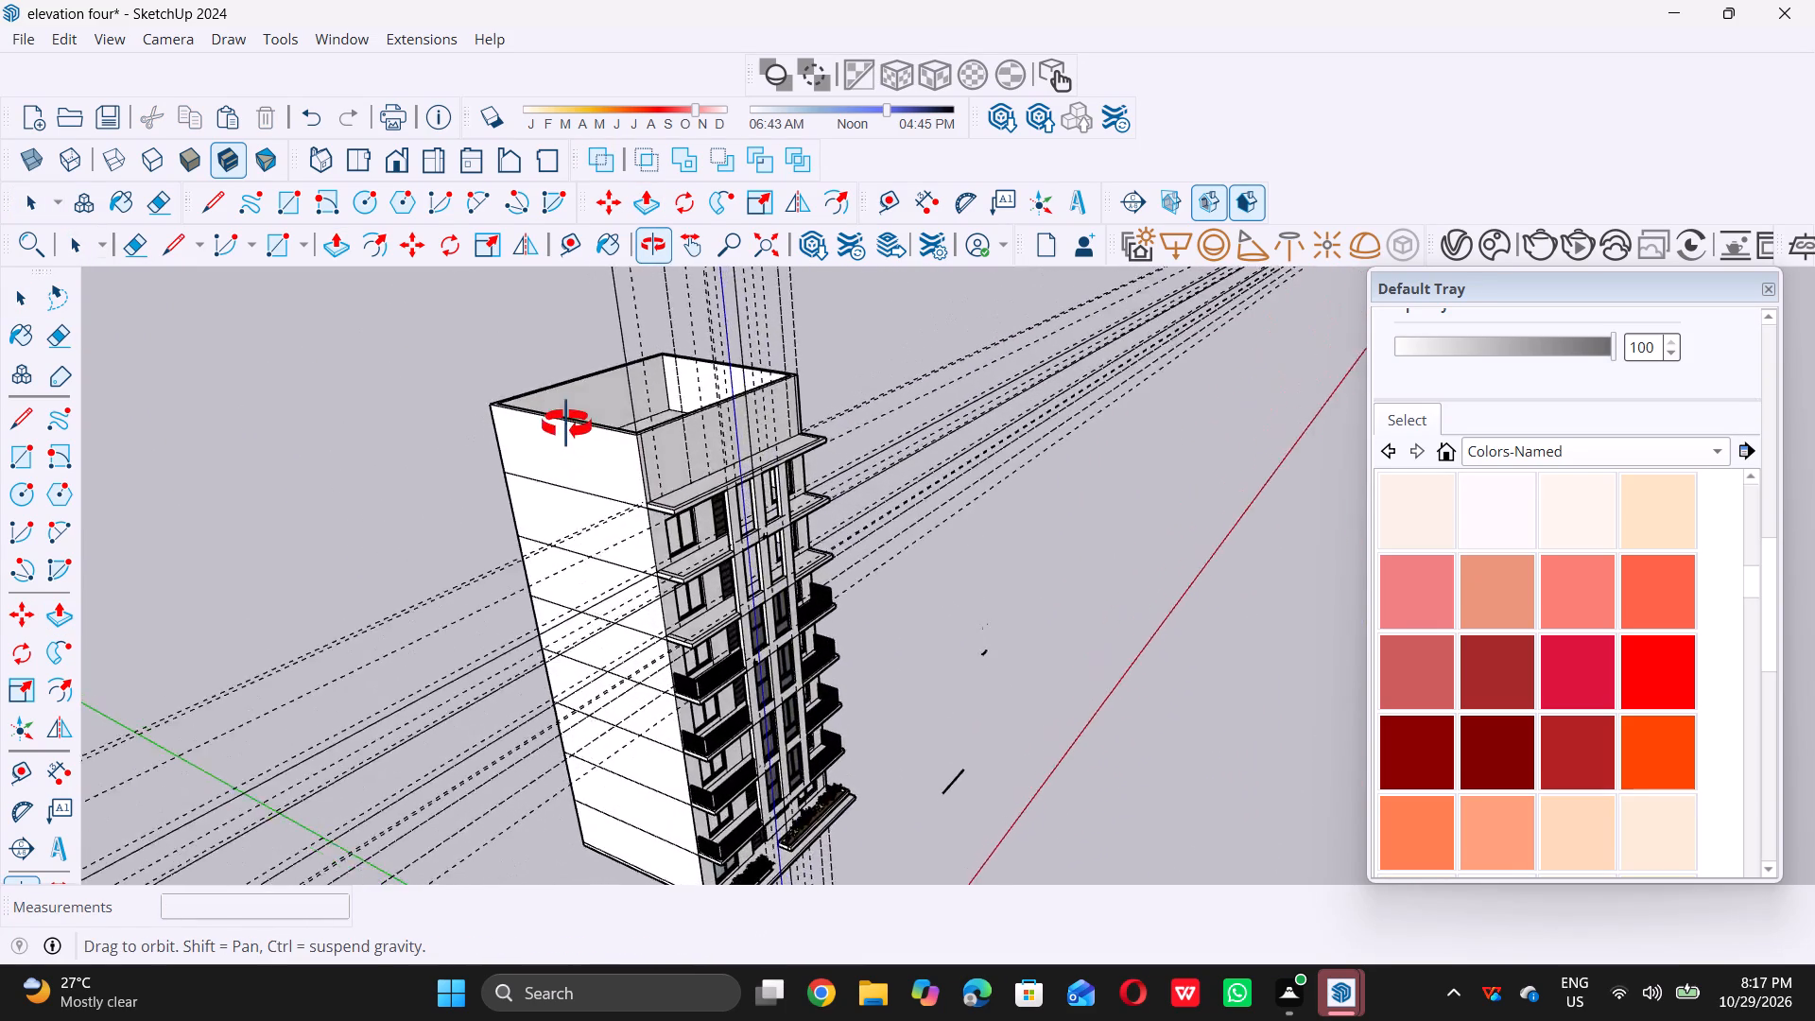
middle_click_drag(566, 424, 524, 399)
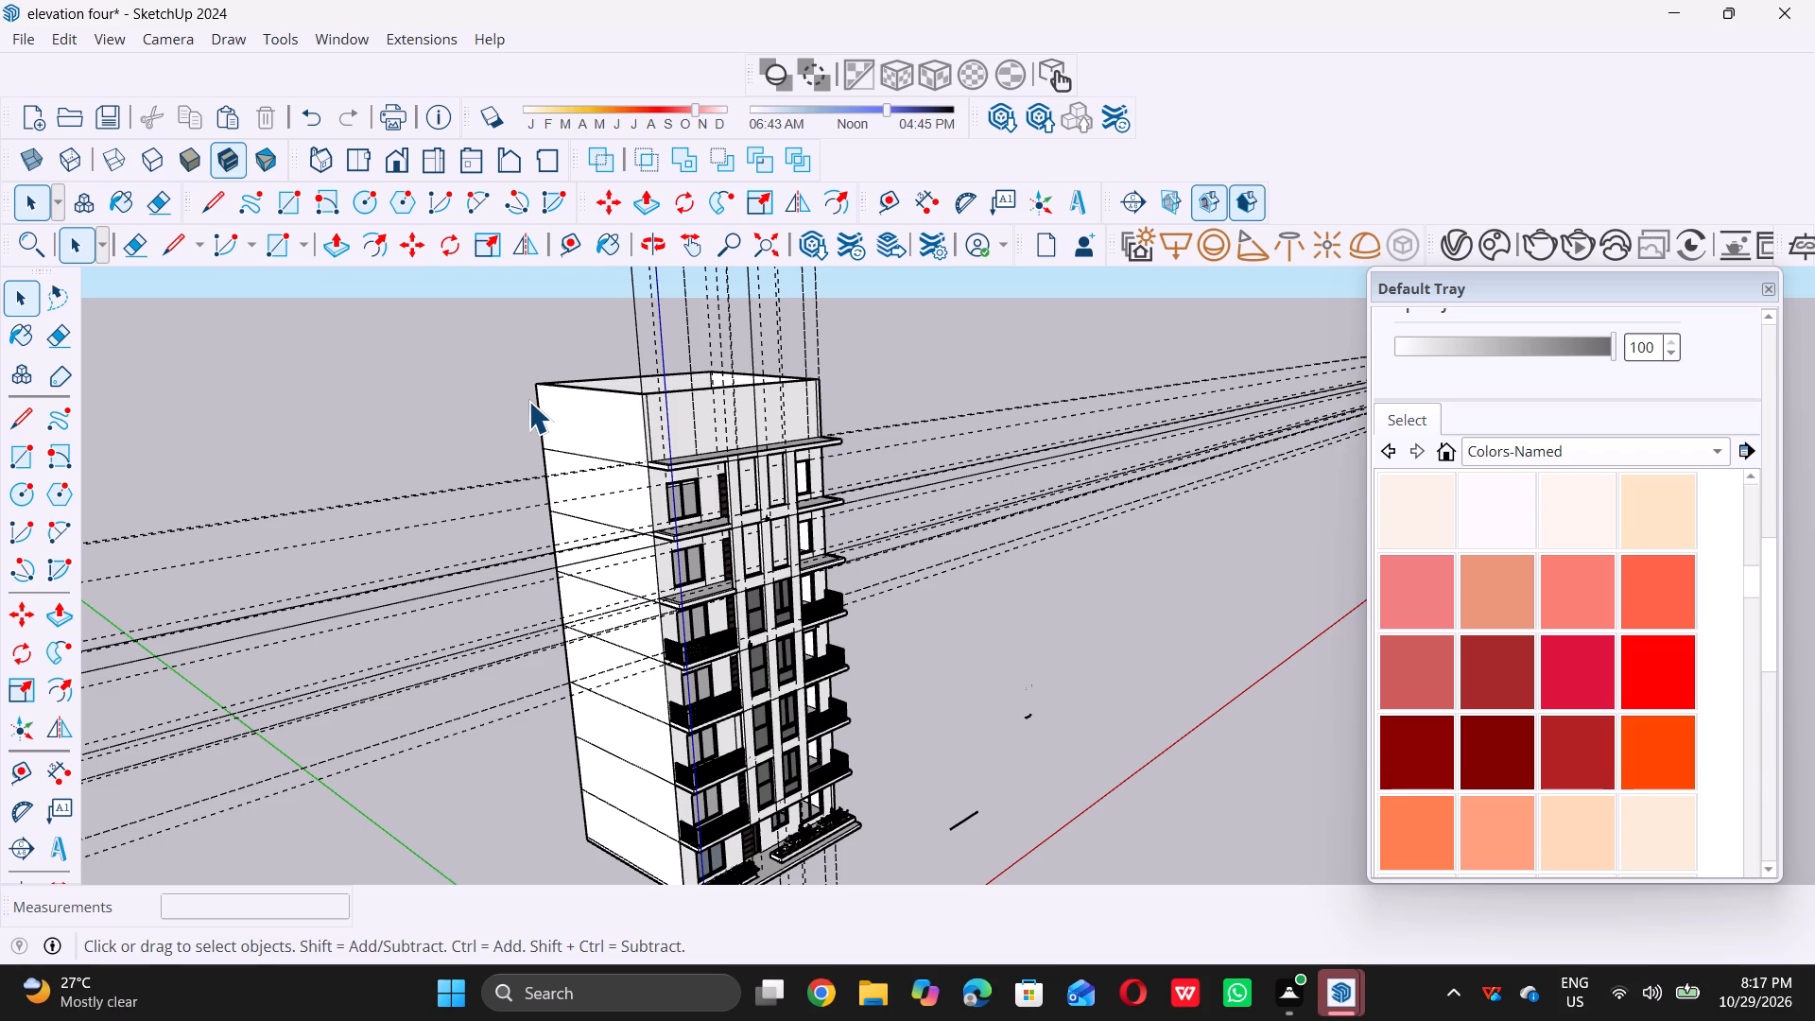
scroll(657, 331, "up", 5)
middle_click_drag(561, 489, 525, 507)
scroll(537, 499, "down", 1)
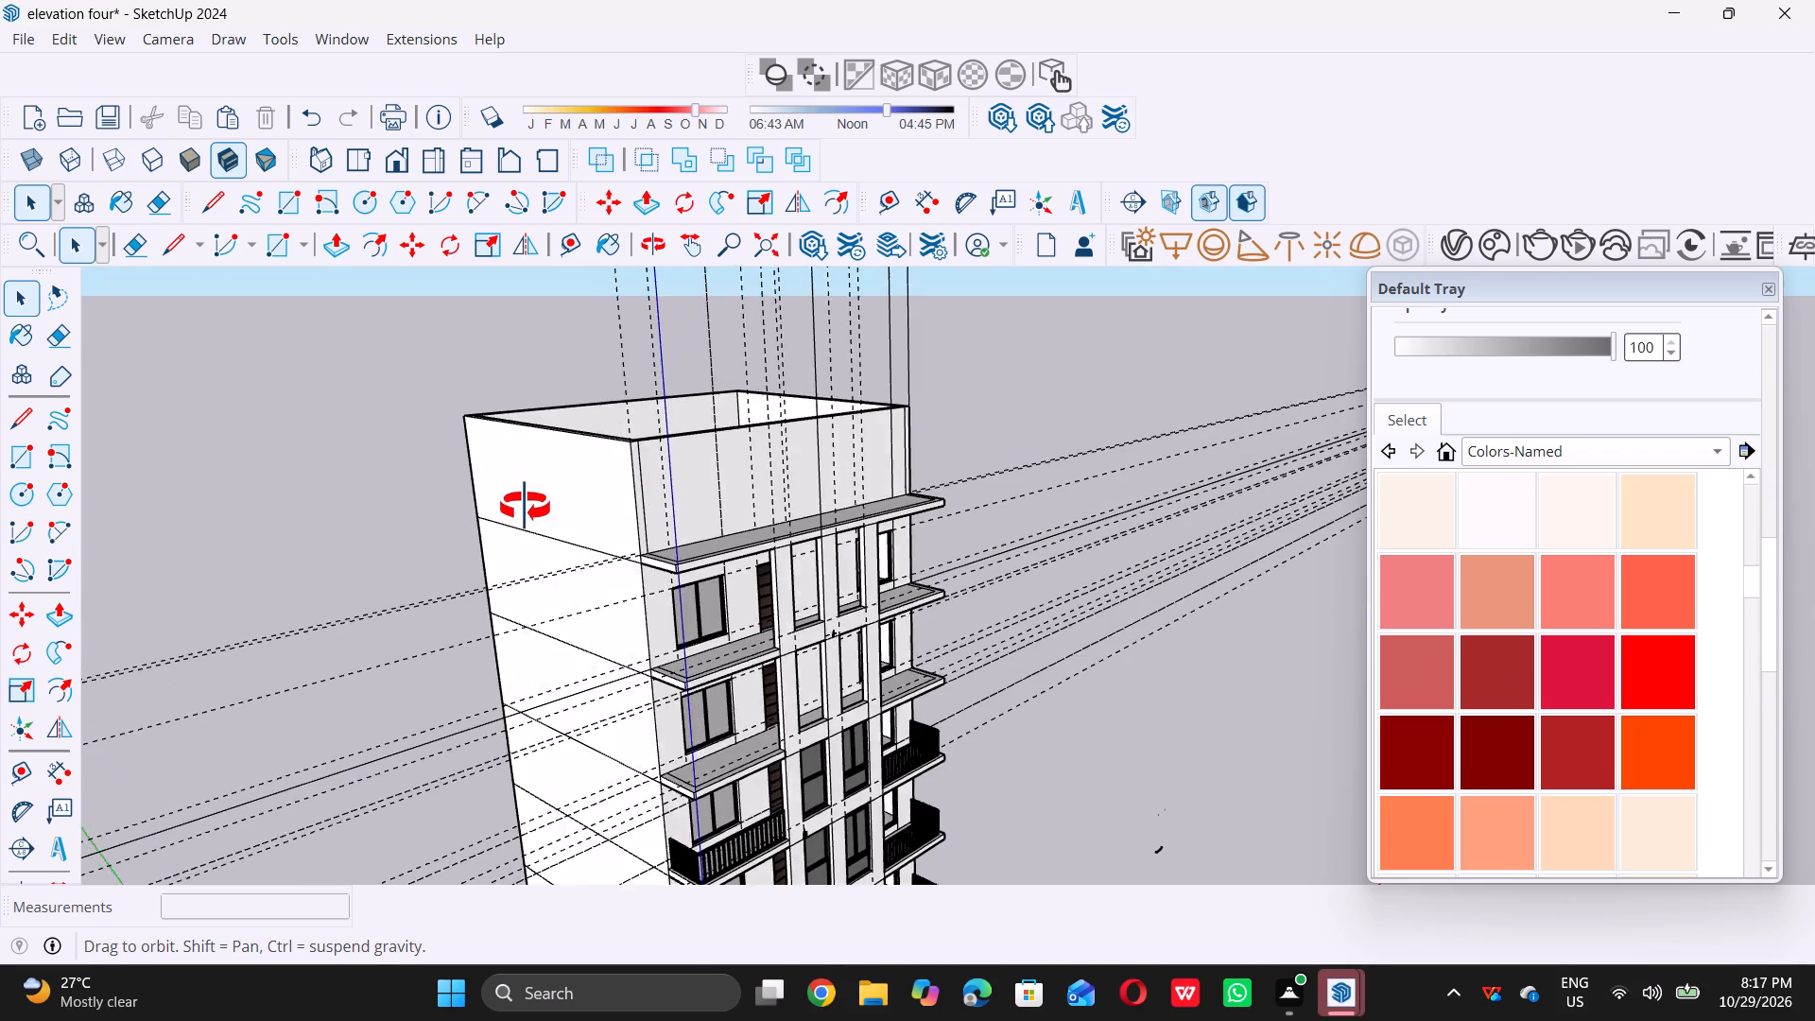
middle_click_drag(525, 507, 529, 506)
scroll(583, 508, "up", 5)
scroll(688, 513, "up", 5)
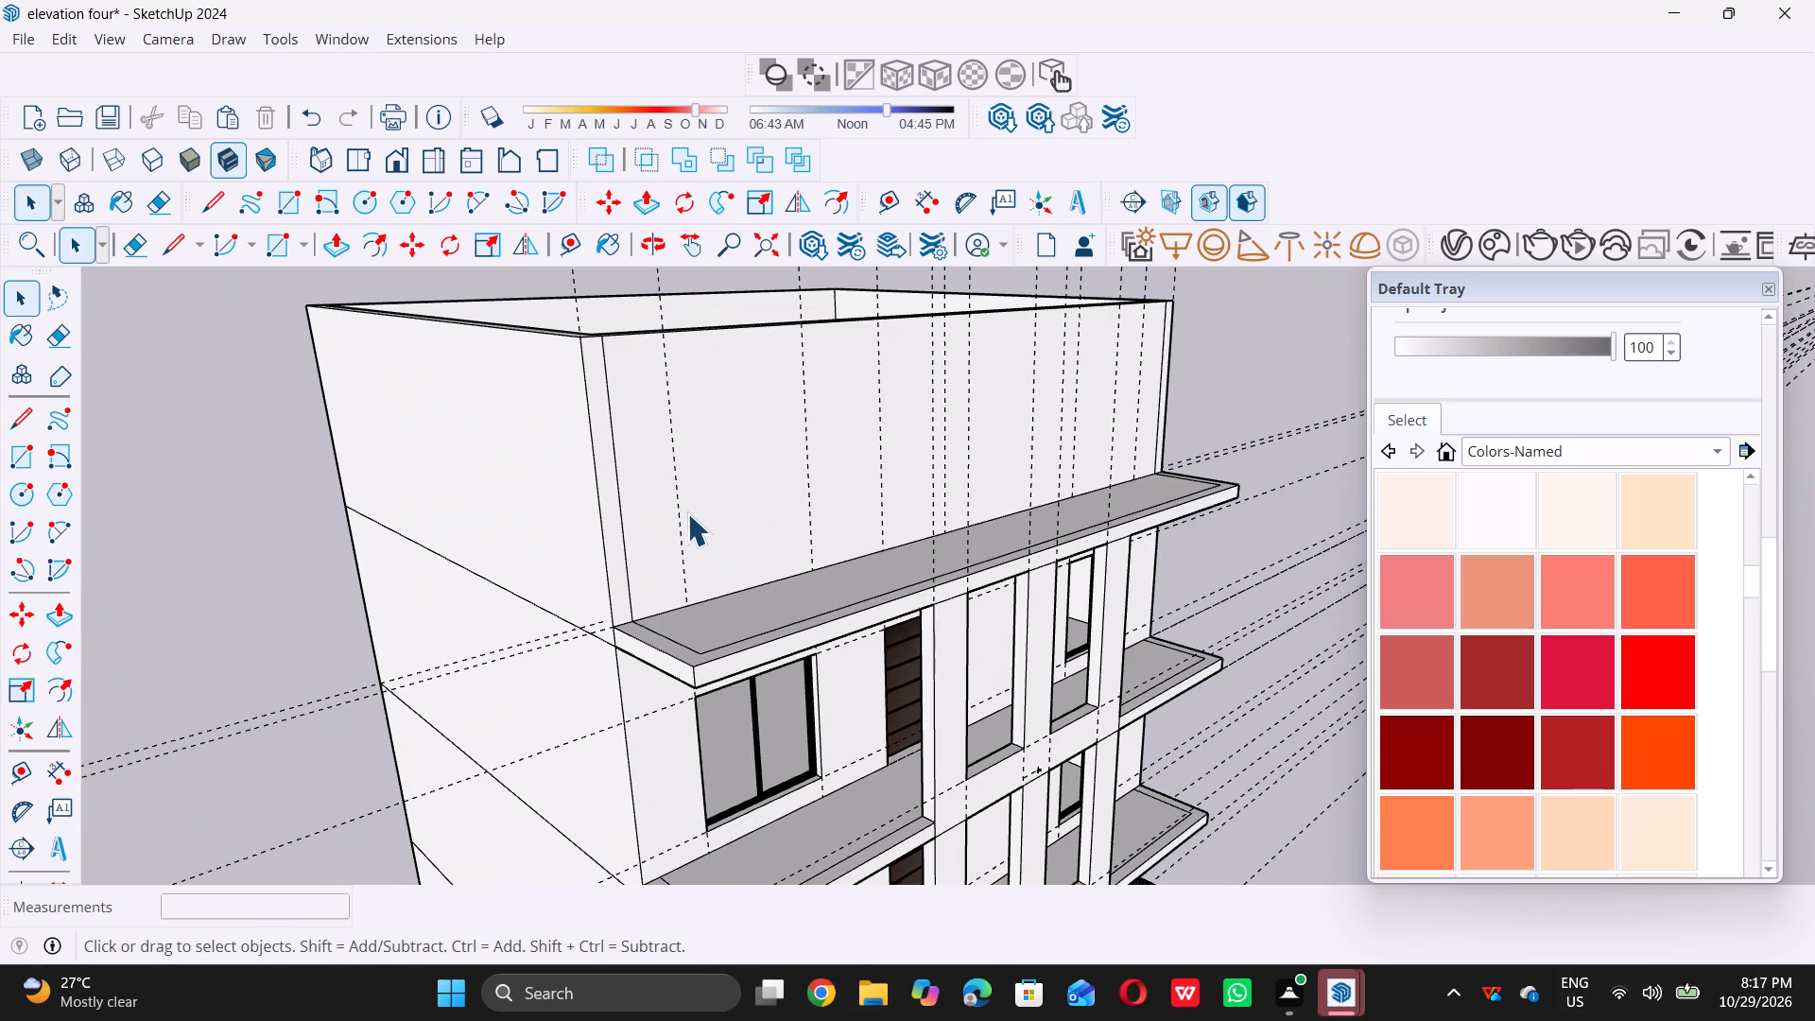
key("e")
scroll(589, 480, "up", 3)
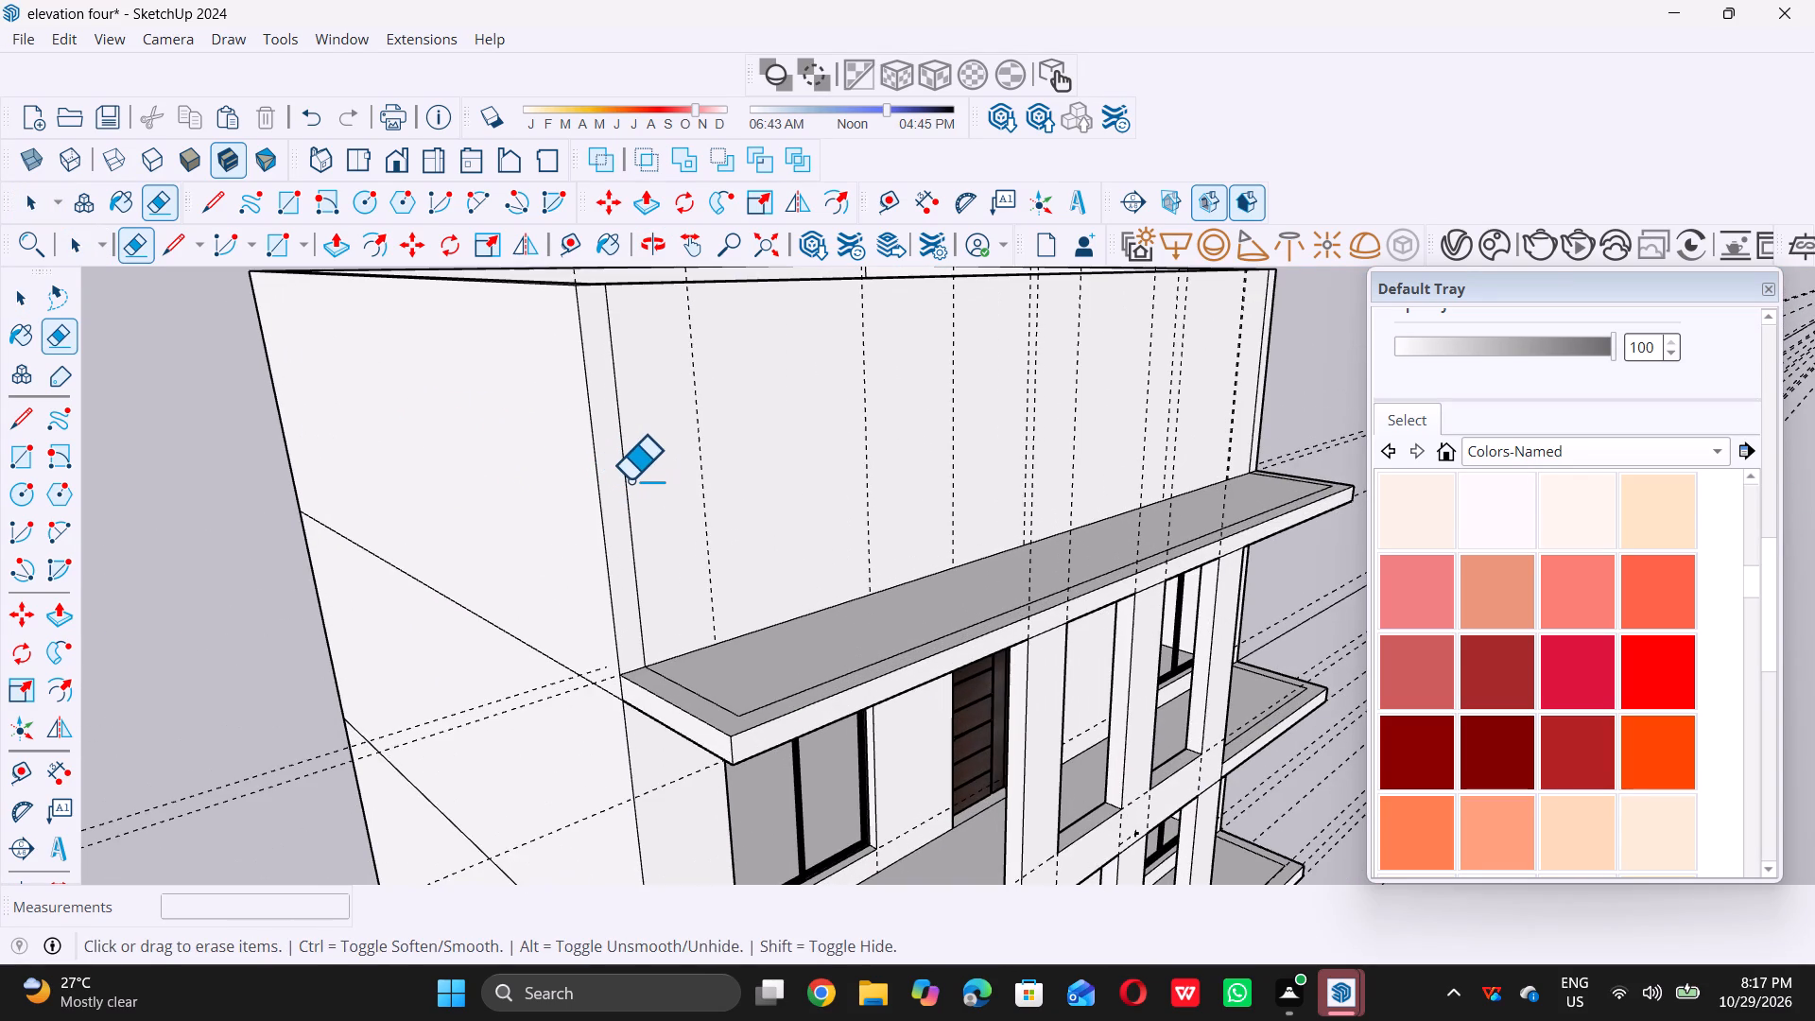
double_click(621, 482)
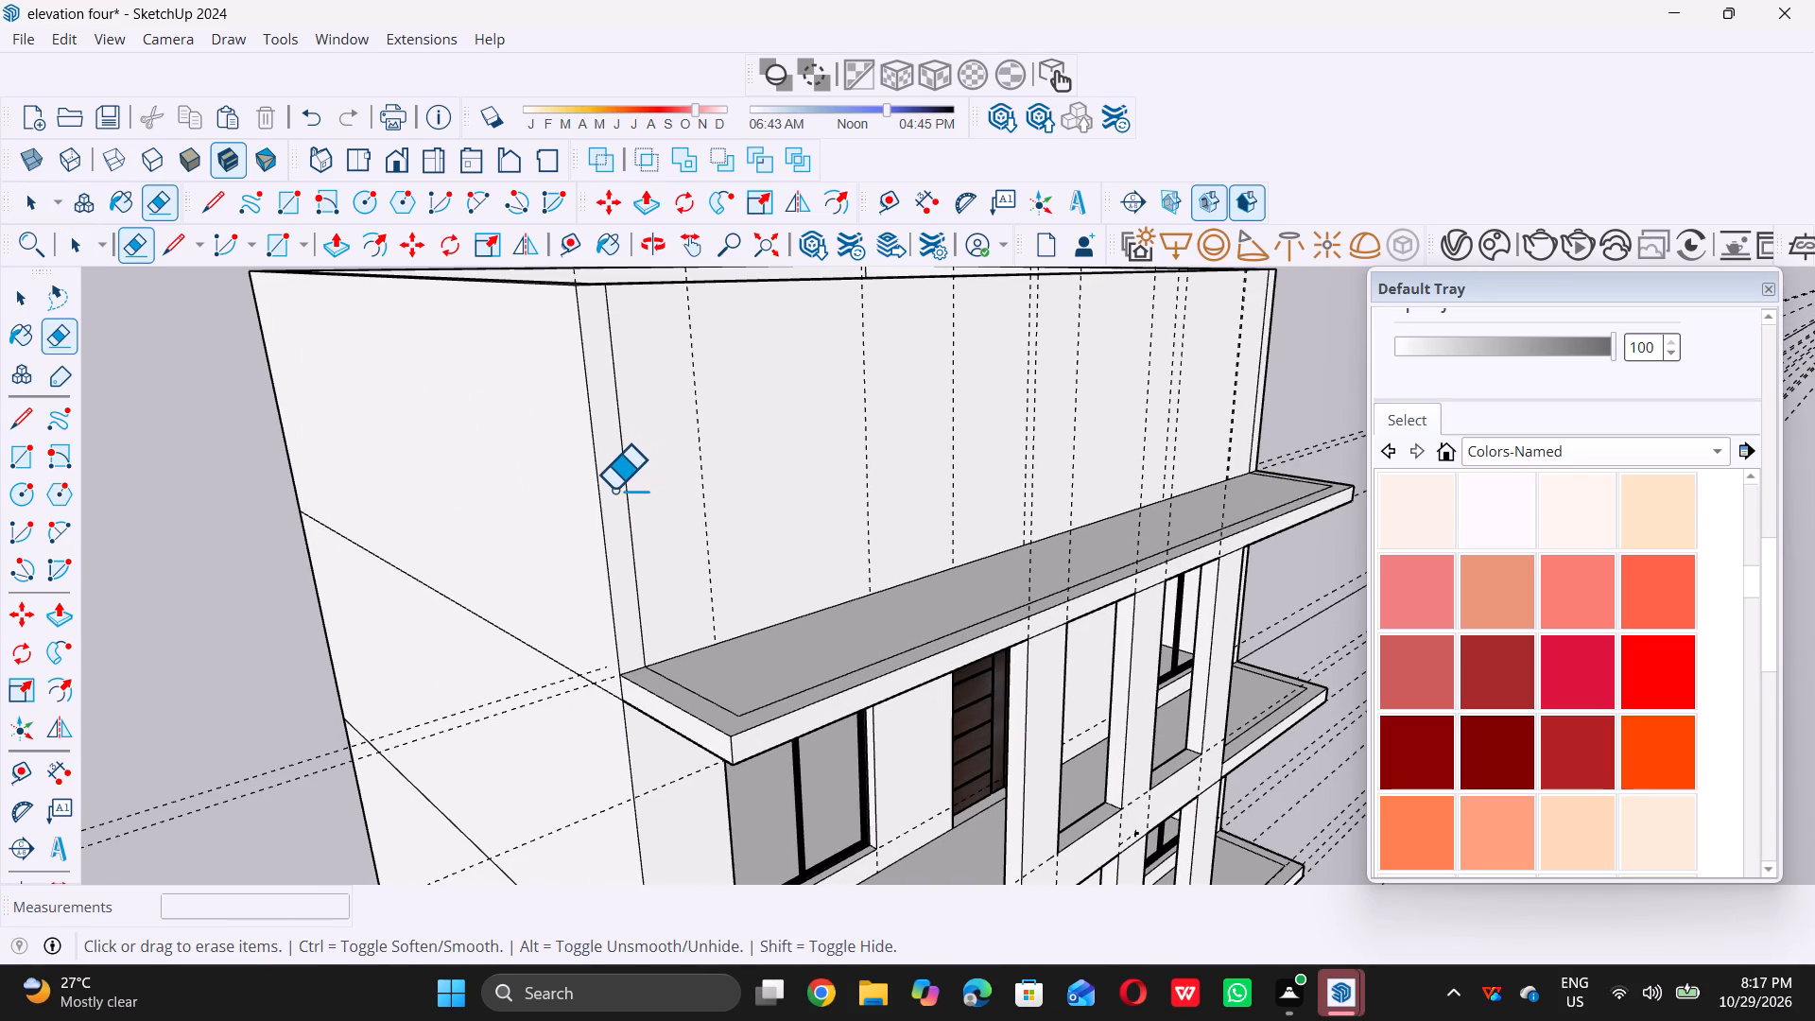
left_click(623, 490)
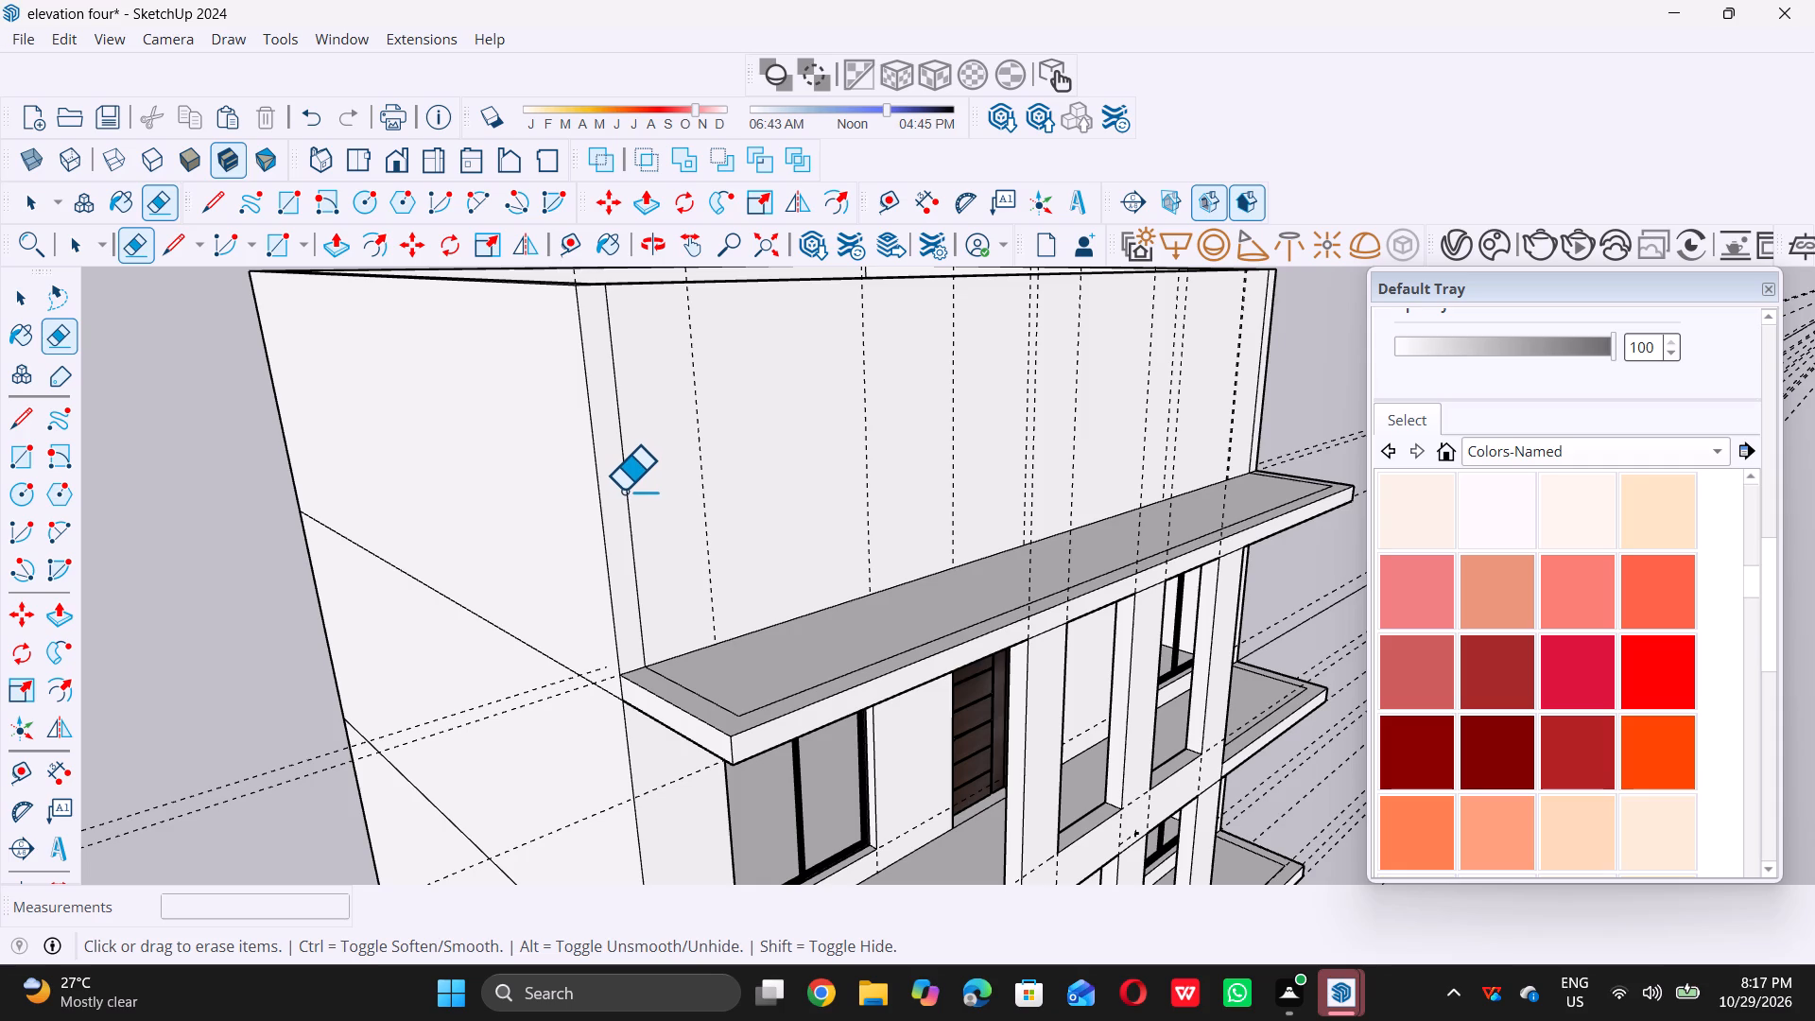
scroll(622, 490, "up", 4)
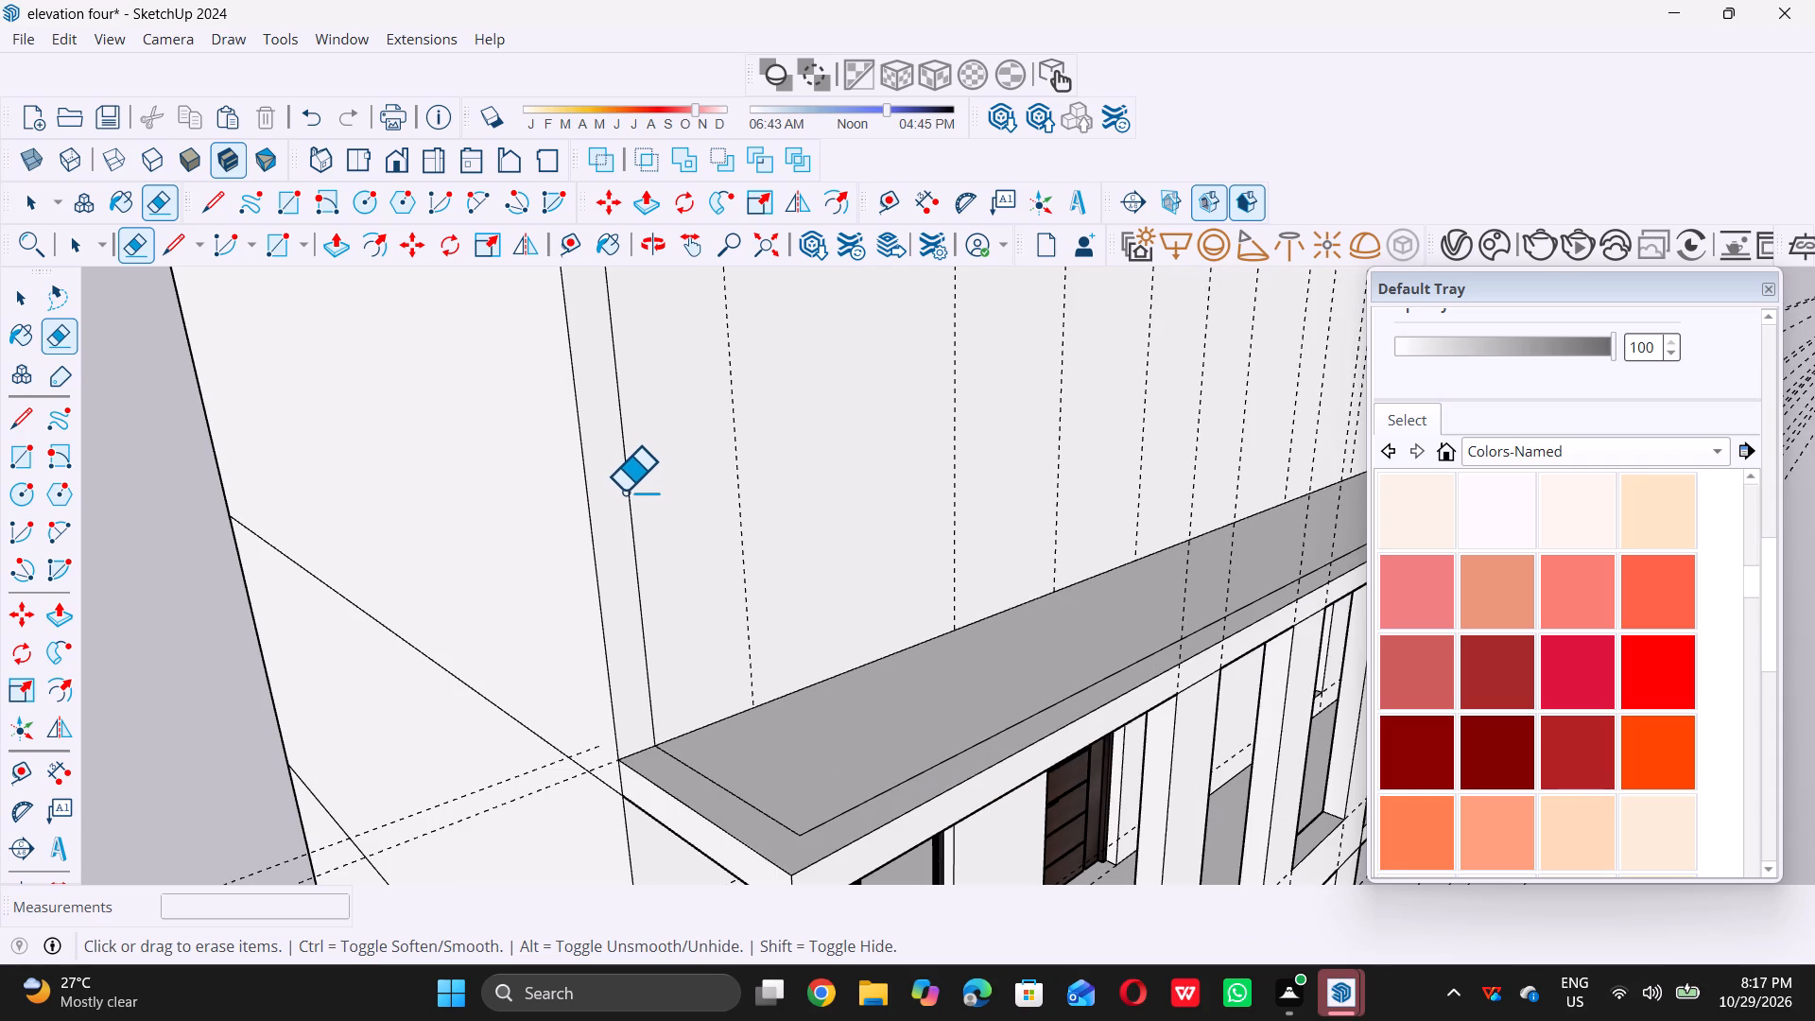
double_click(629, 492)
scroll(601, 510, "up", 1)
Erase the matching inner vertical line at the far end of the raised front wall.
scroll(598, 514, "down", 7)
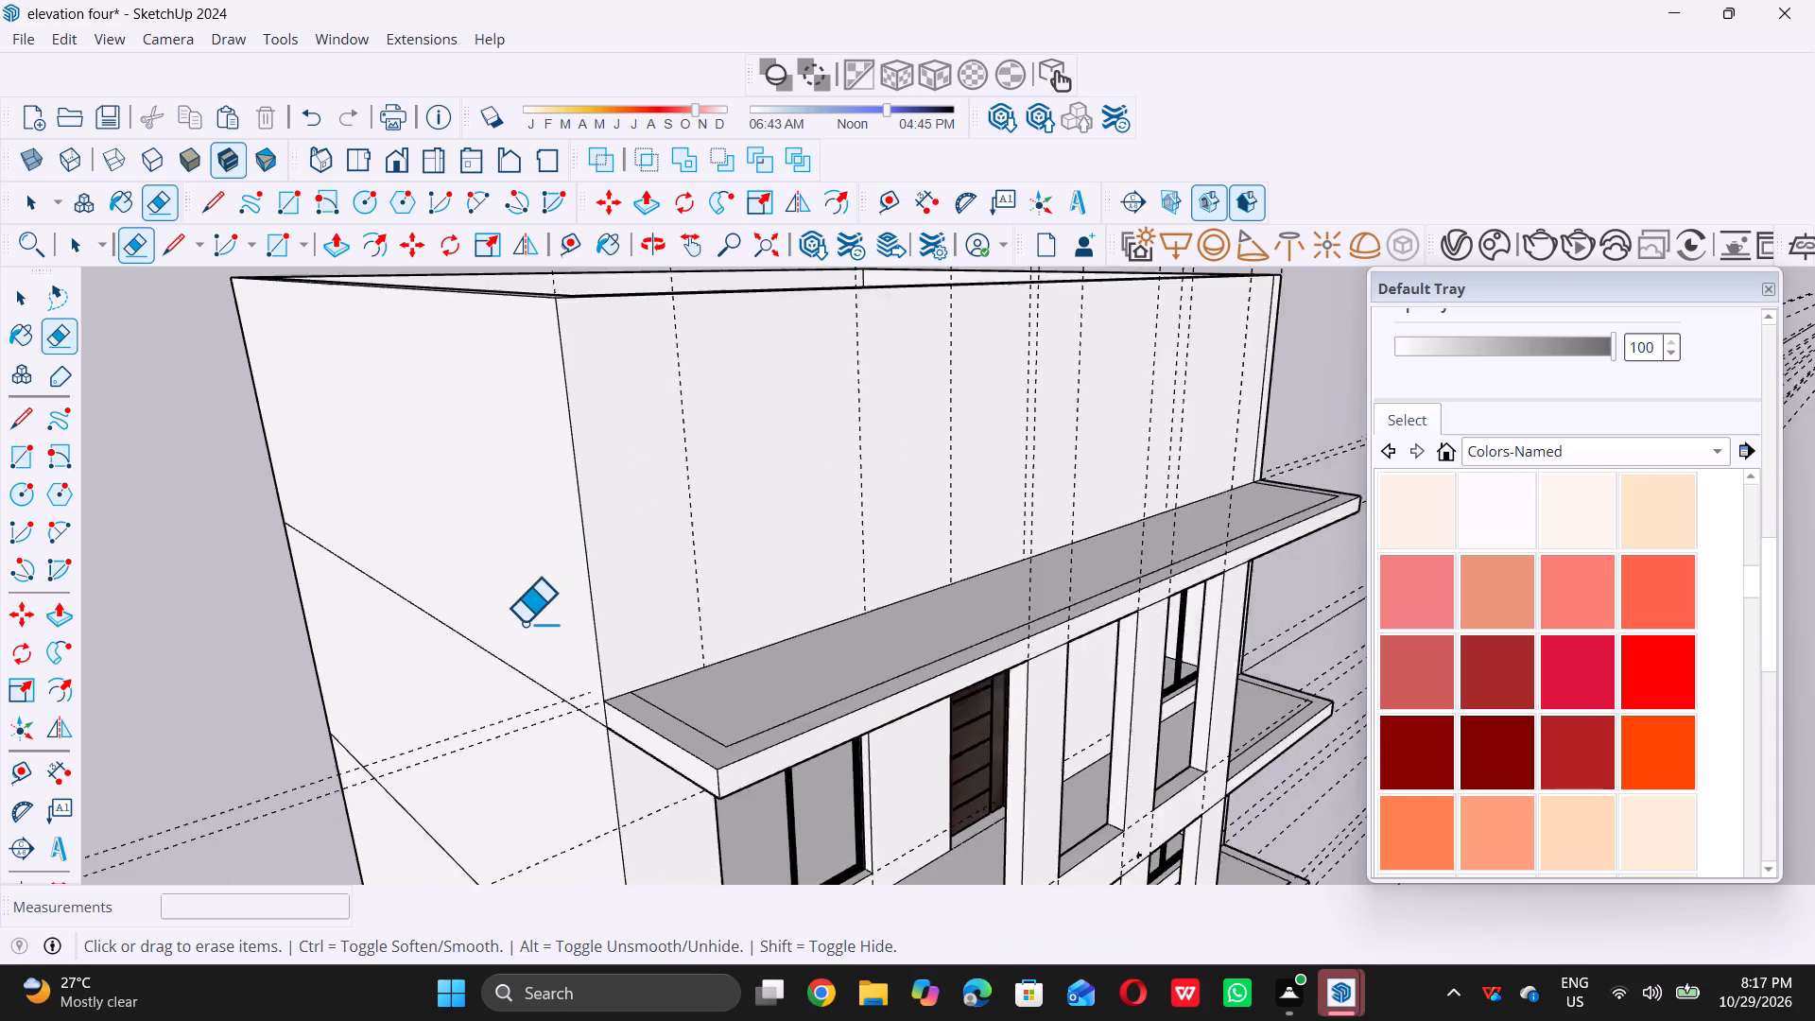
scroll(524, 622, "down", 5)
scroll(1054, 445, "up", 5)
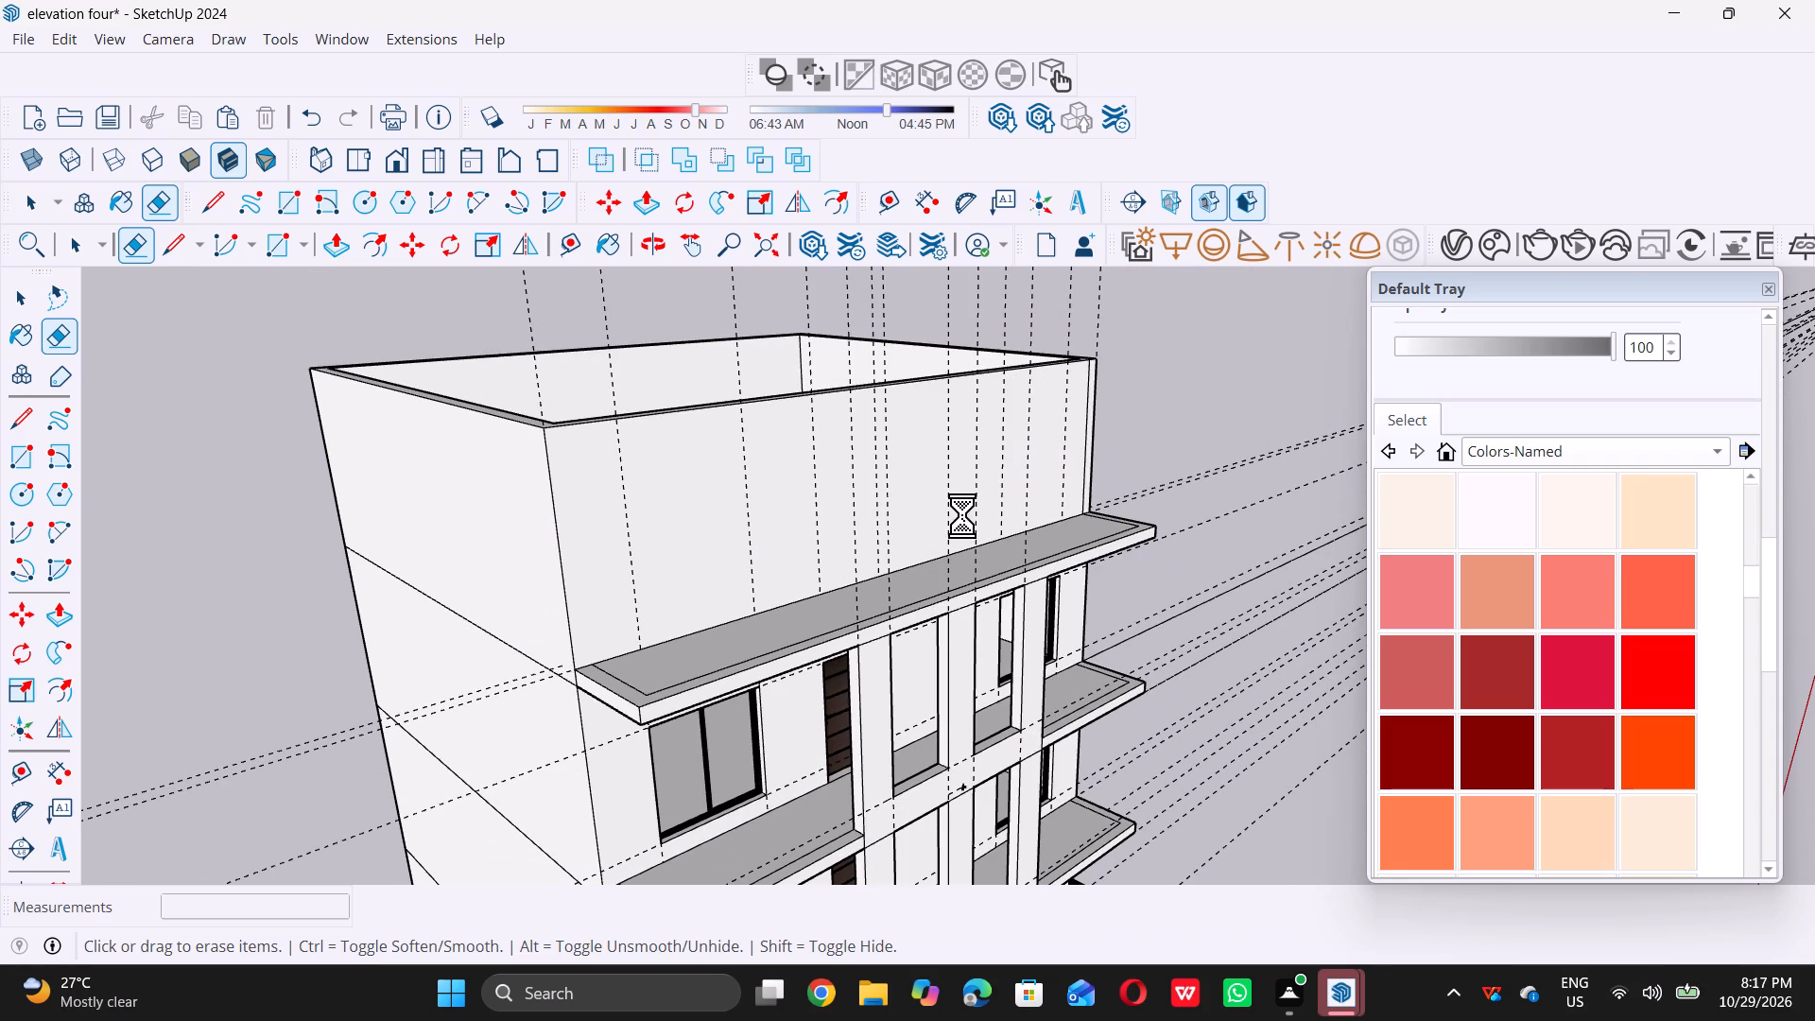
scroll(1012, 443, "up", 11)
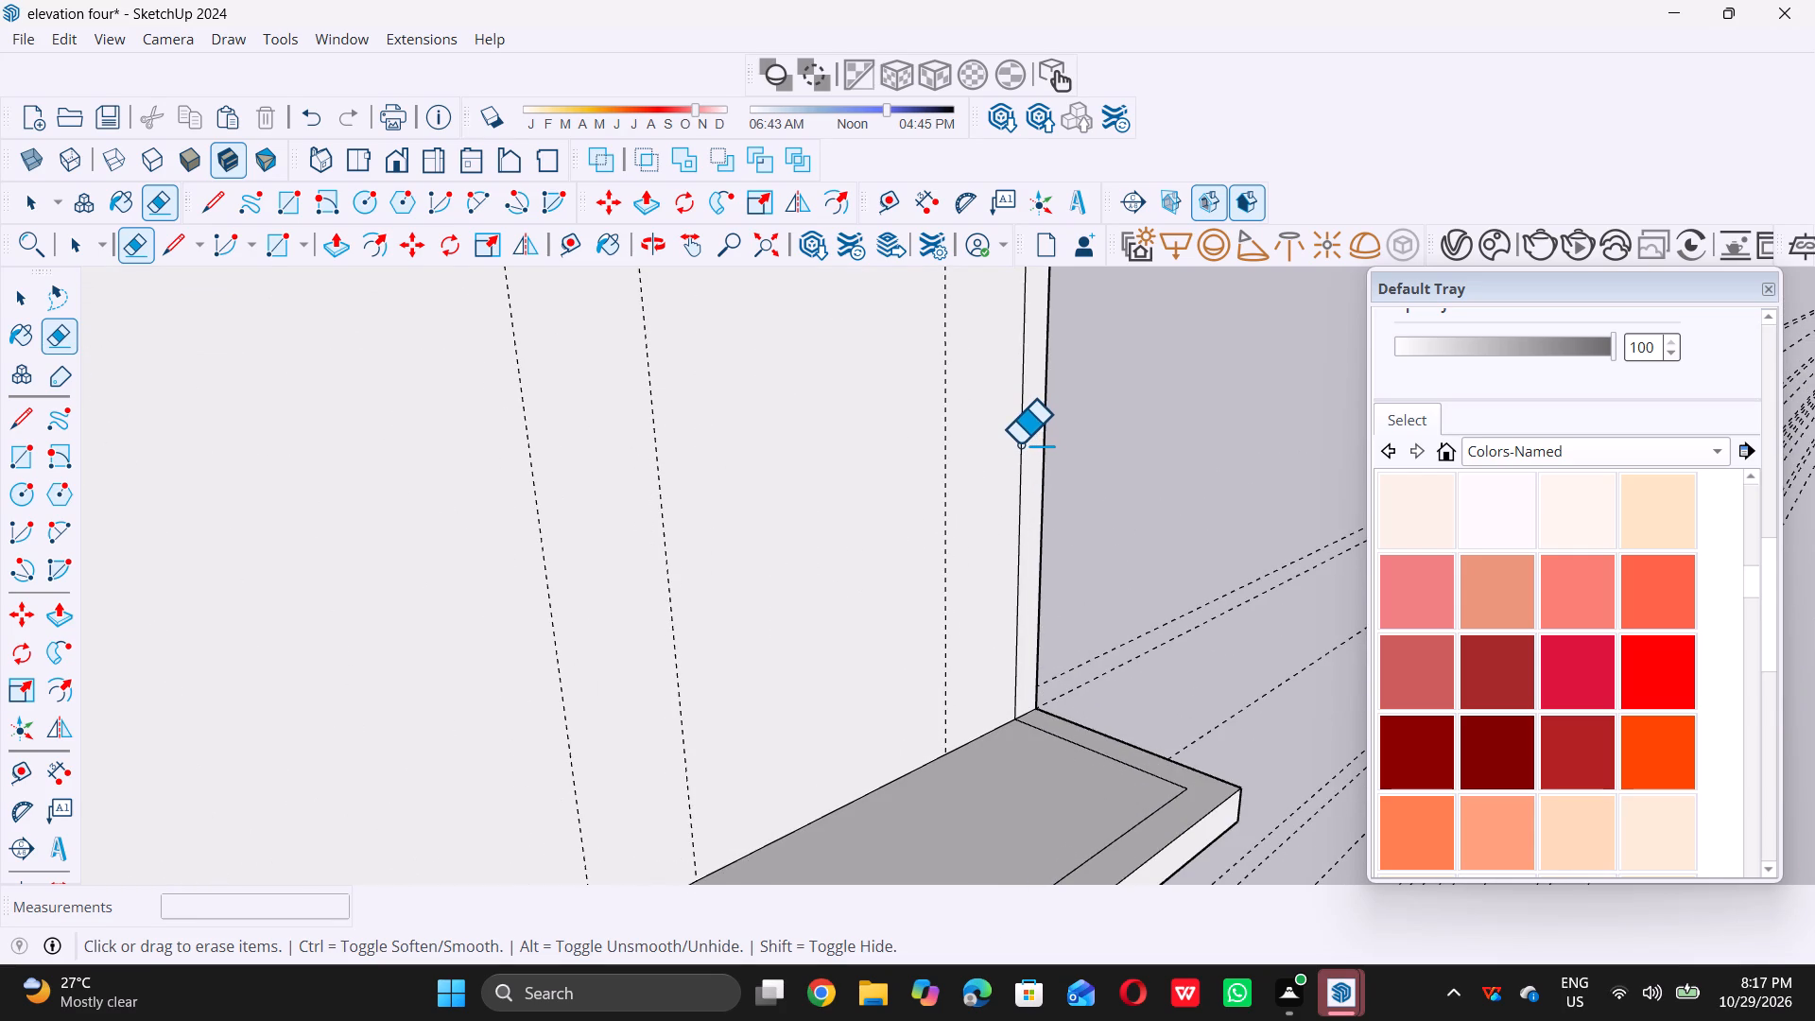
double_click(1019, 442)
scroll(1019, 442, "down", 13)
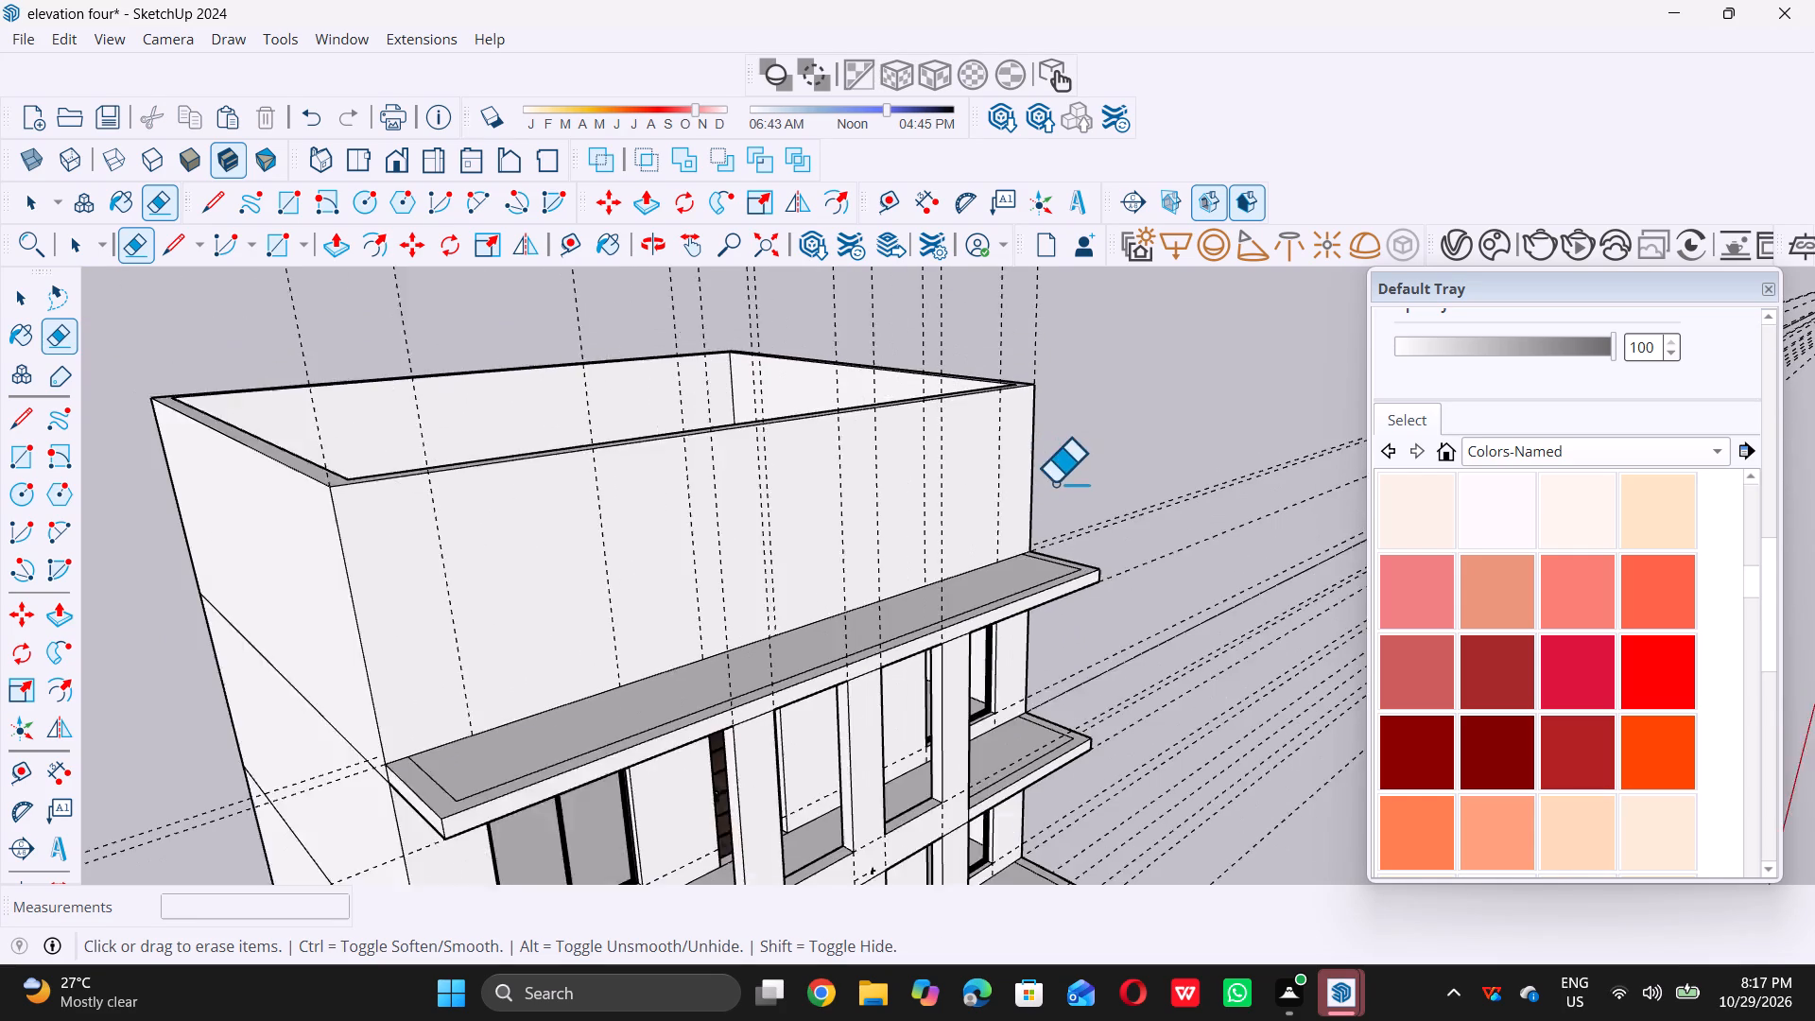
key("space")
Place a guide on the raised front wall 1' above its bottom edge at the top slab.
scroll(574, 554, "up", 4)
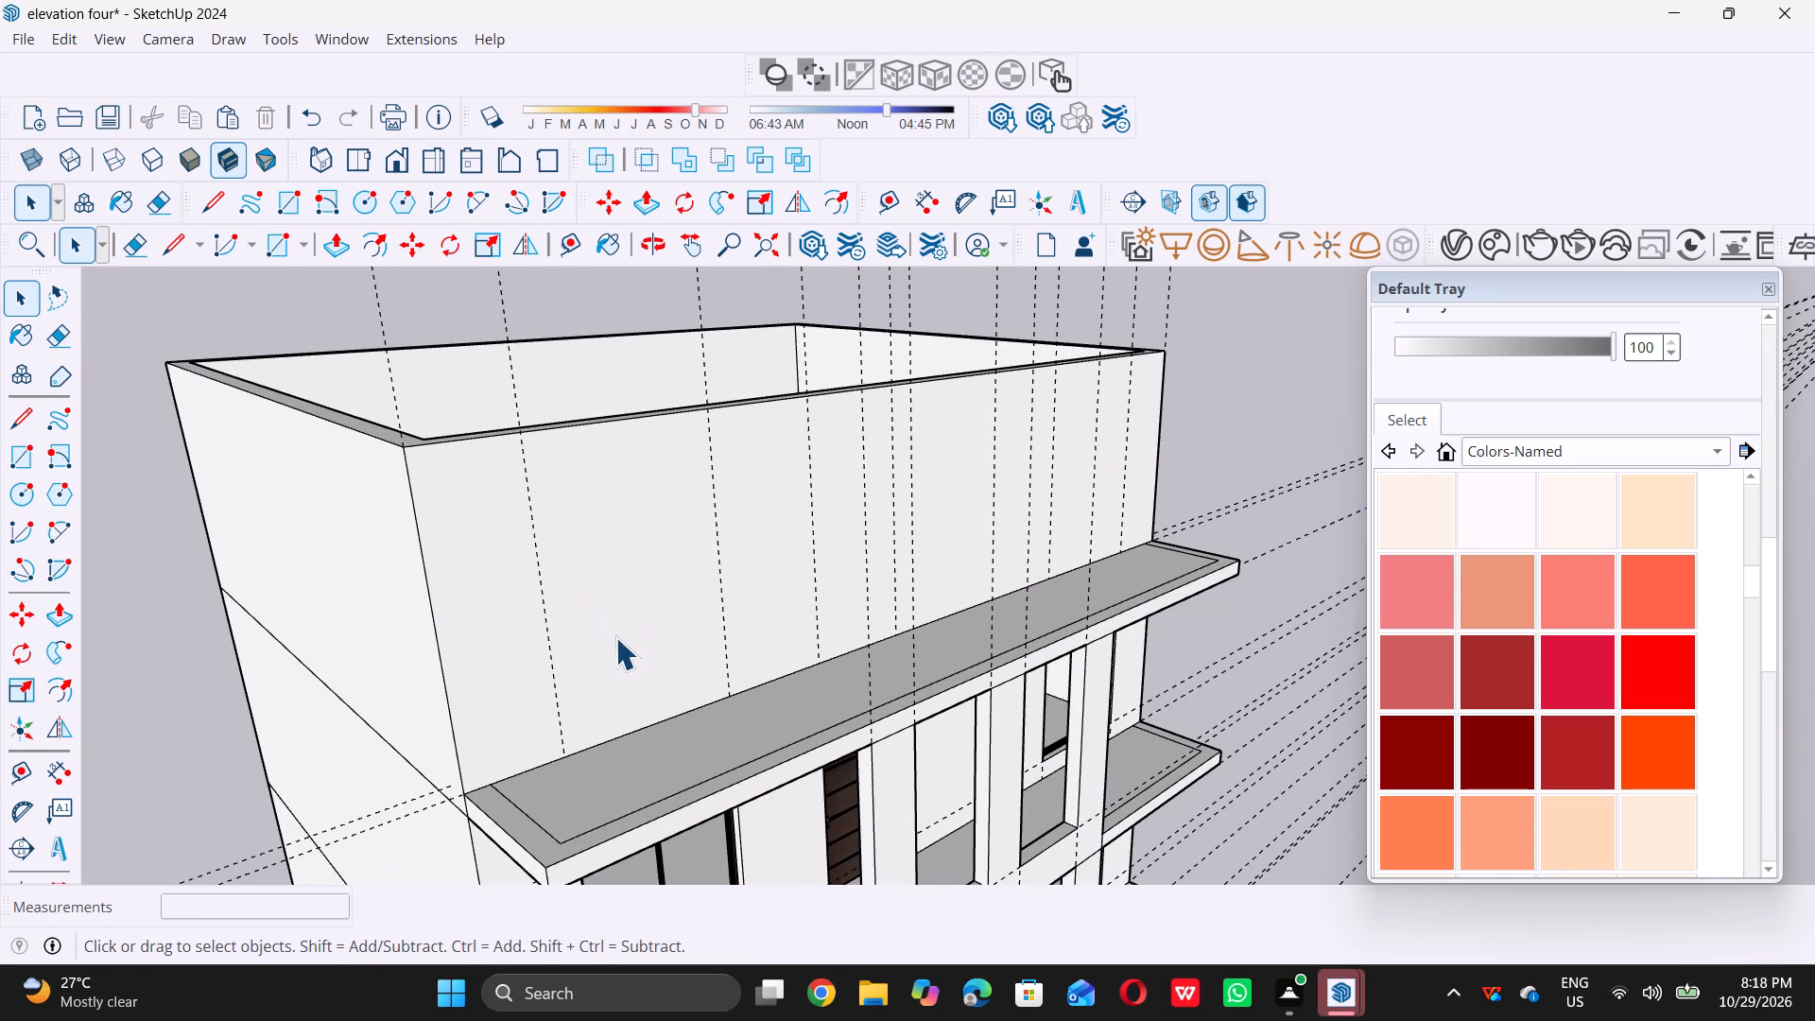
key("t")
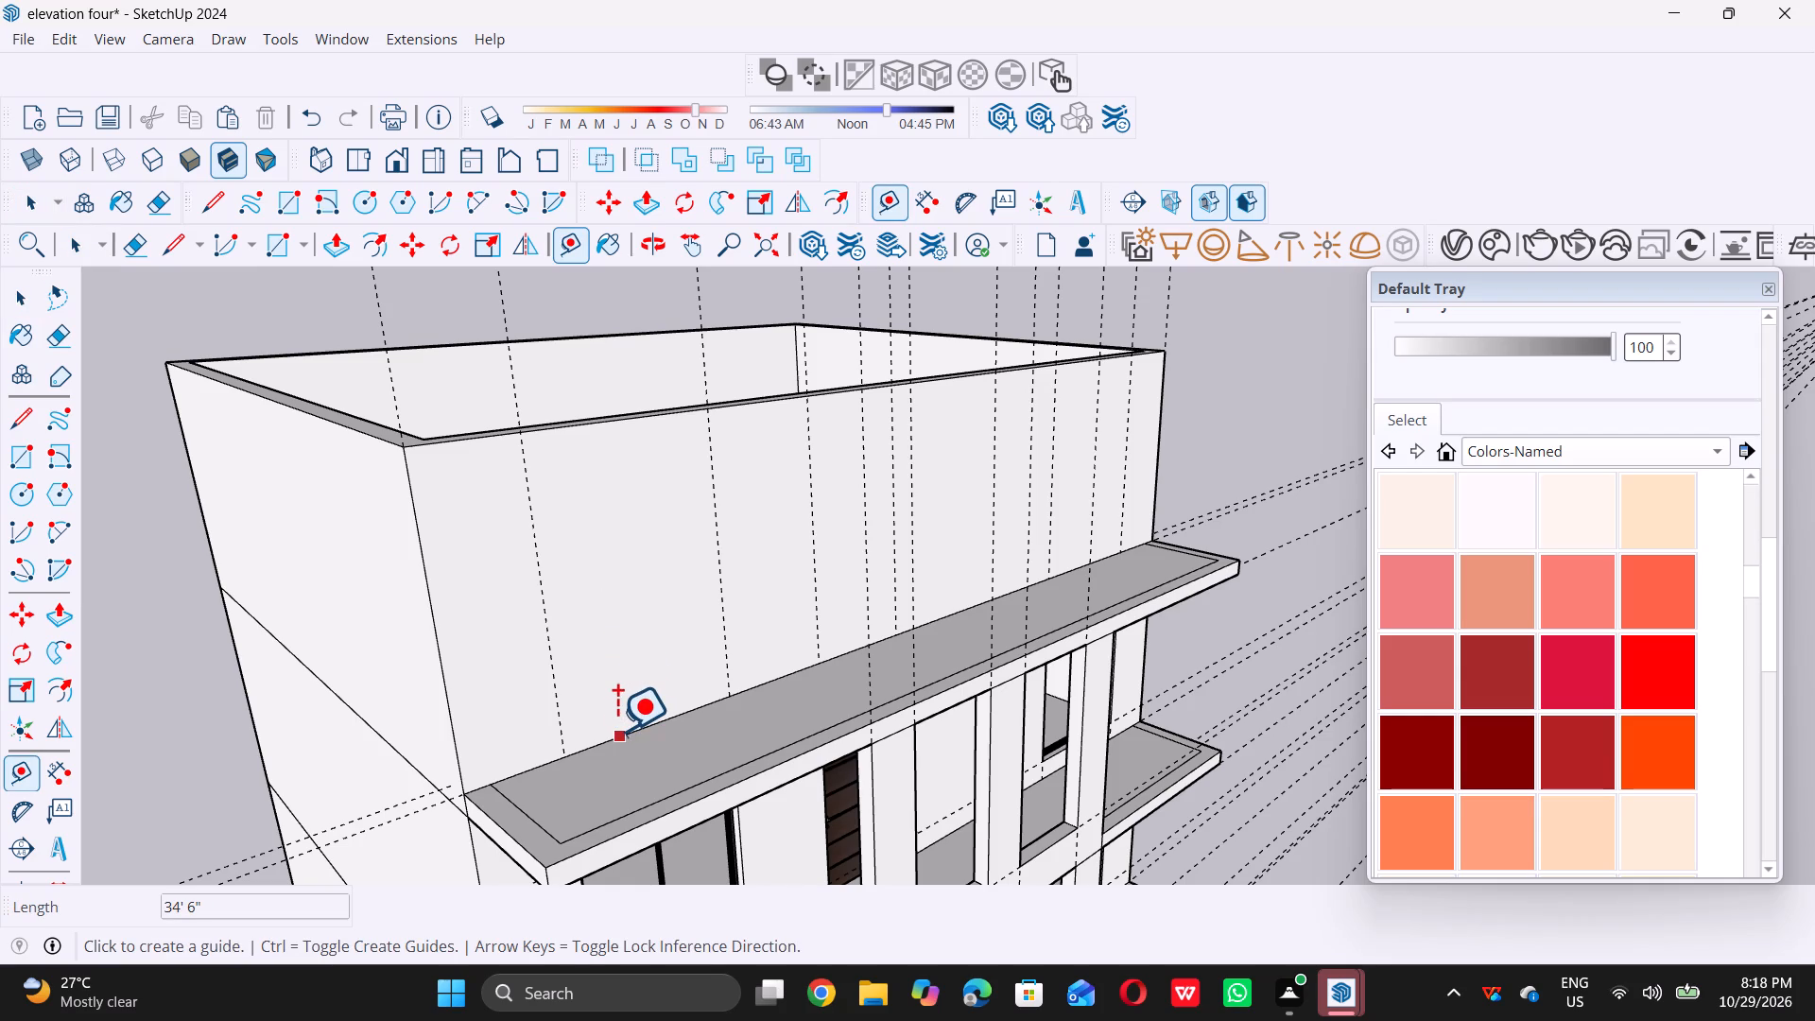
triple_click(617, 730)
left_click(609, 698)
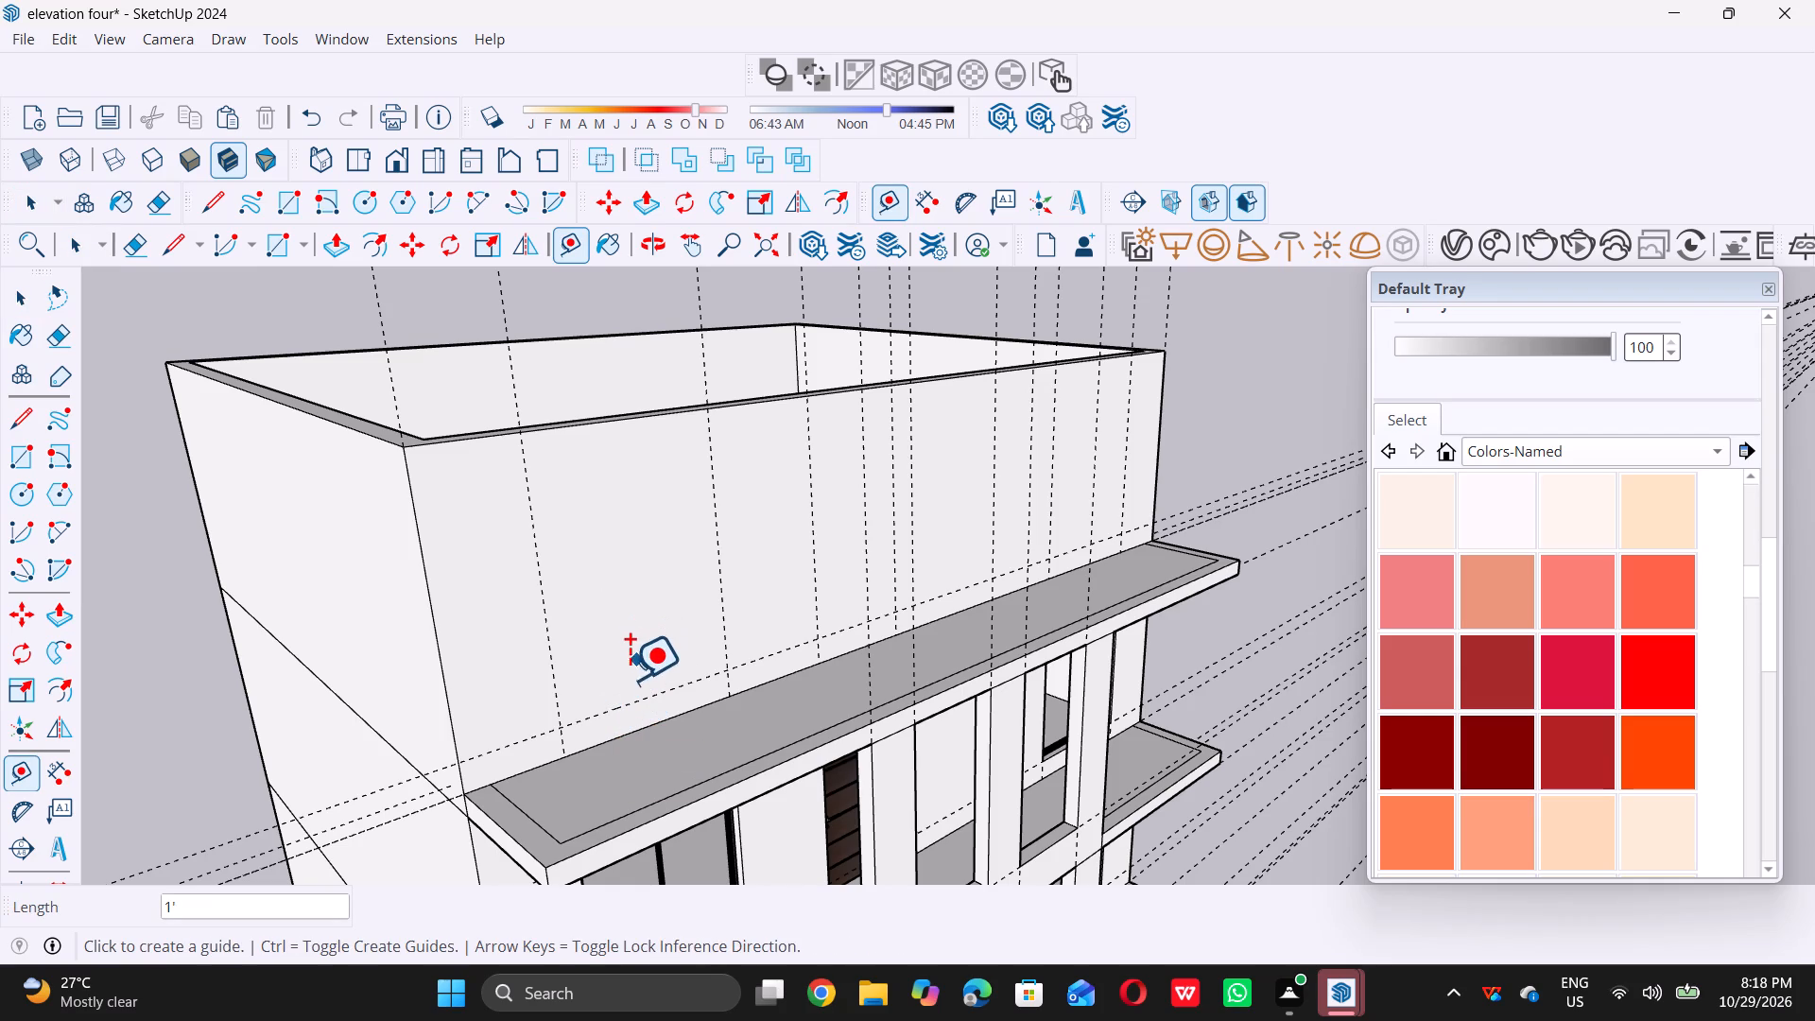
Place another parallel guide on the raised front wall 6' above the lower guide.
left_click(650, 693)
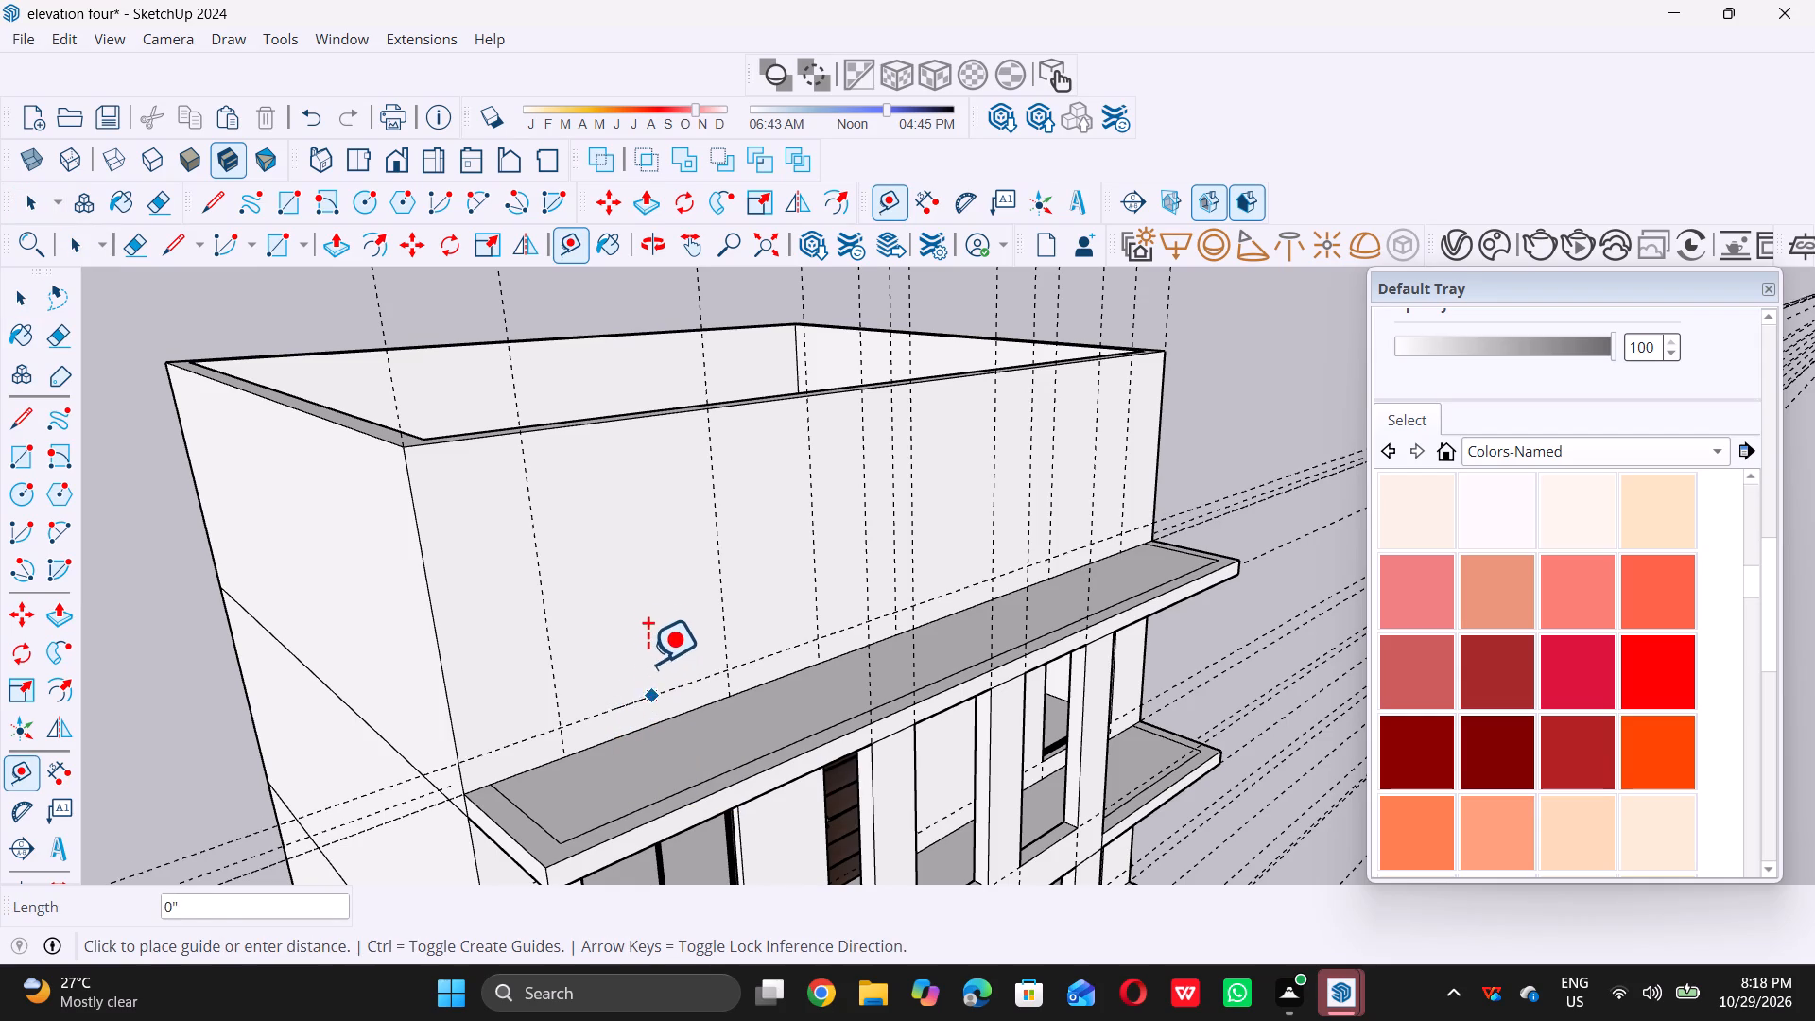
type("6'")
key("Return")
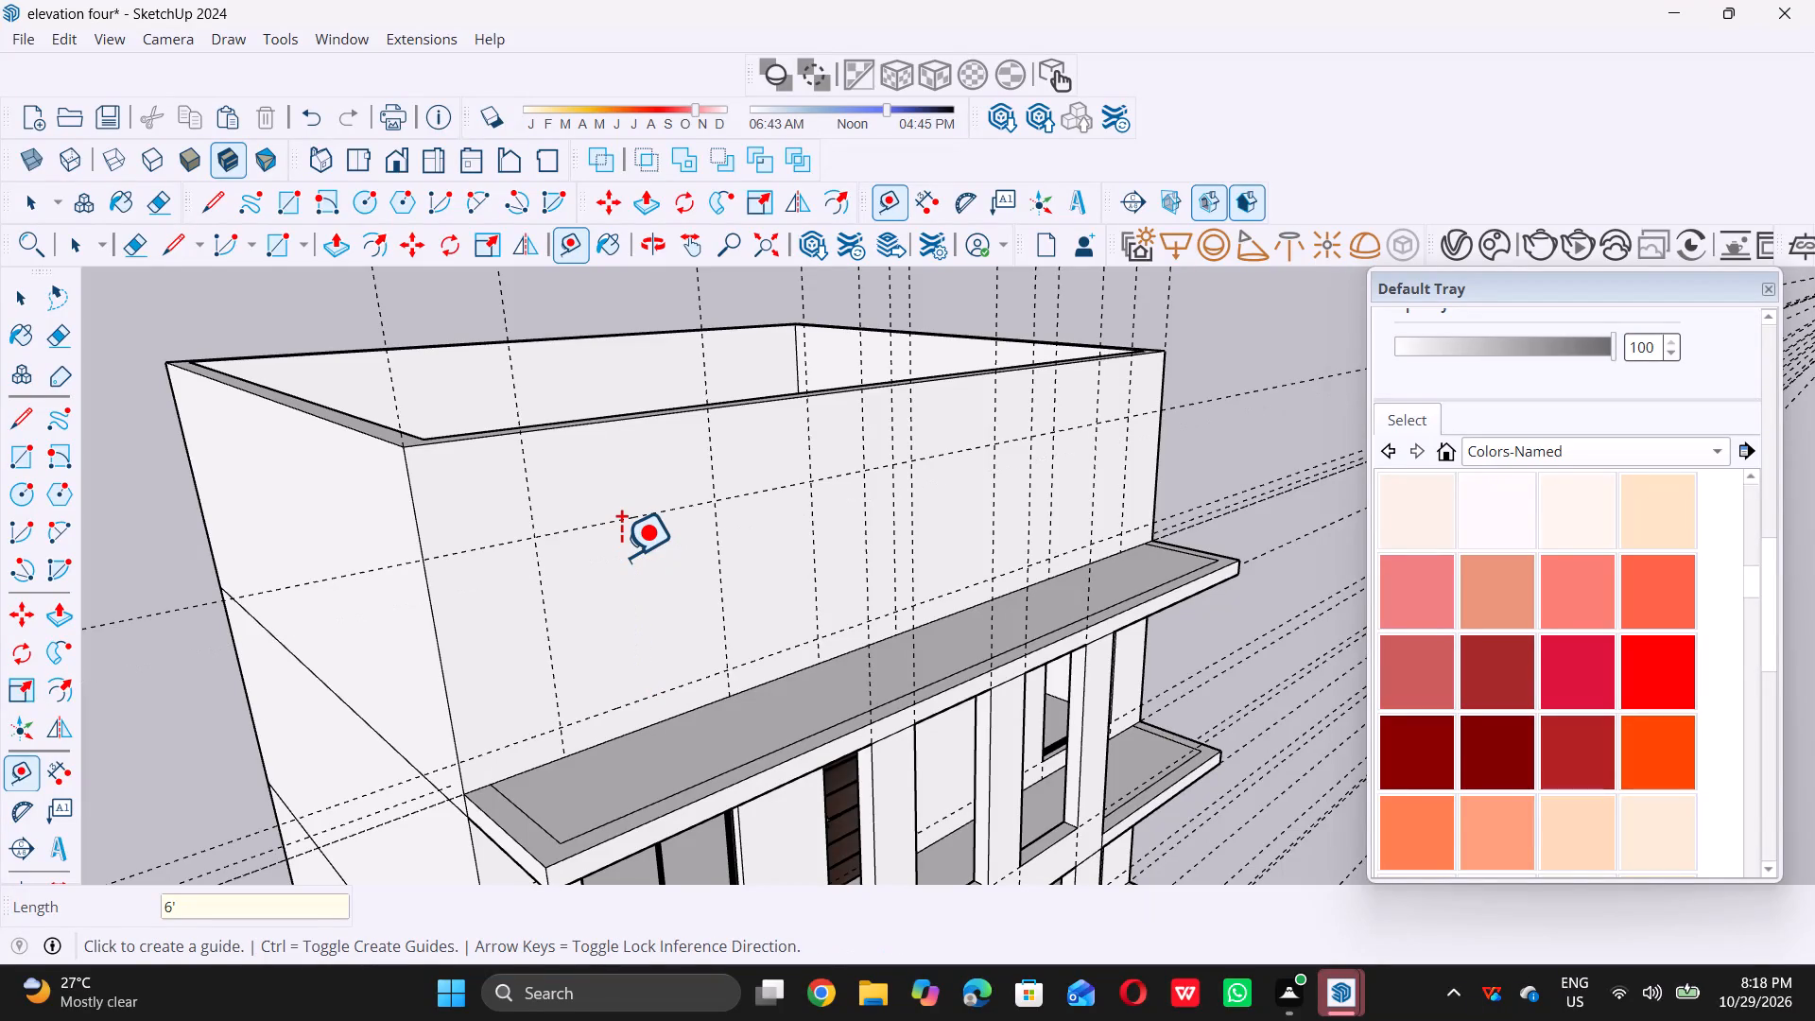
key("space")
Draw a 6' by 6' rectangle on the raised front wall between the two horizontal guides and the first-bay vertical guides.
middle_click_drag(713, 493, 662, 518)
middle_click_drag(551, 590, 647, 499)
middle_click(647, 499)
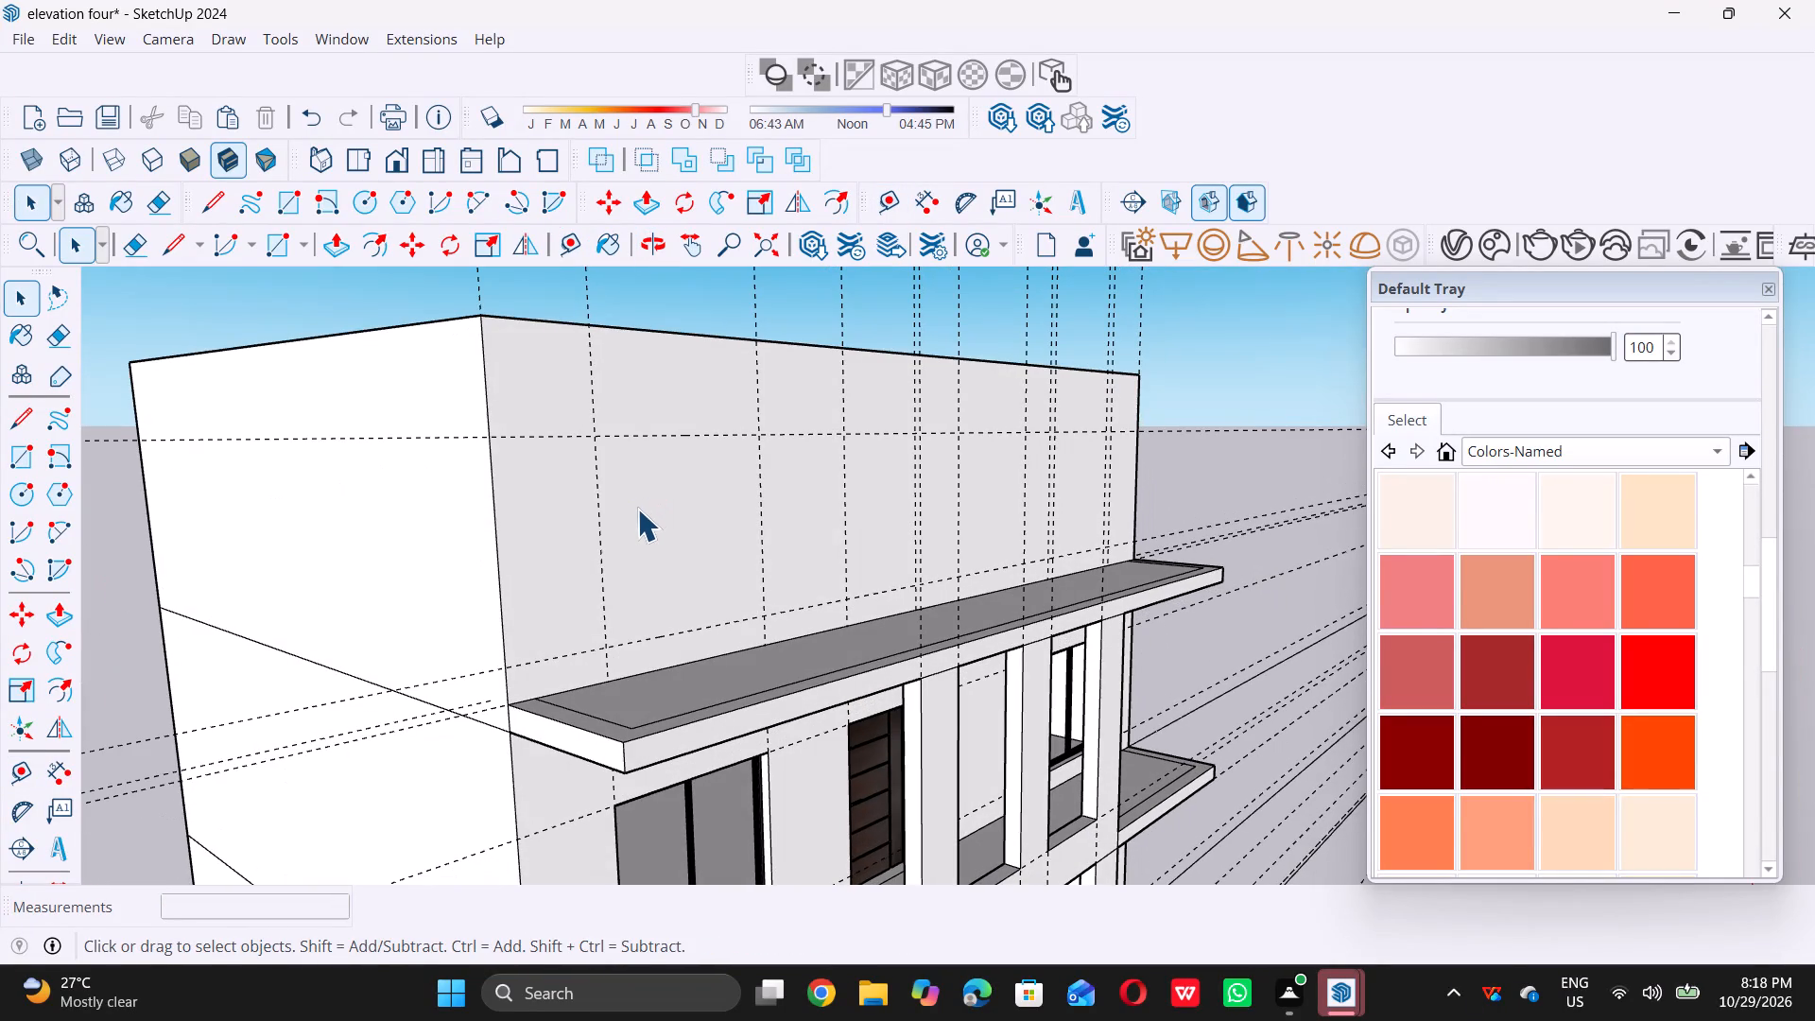
key("r")
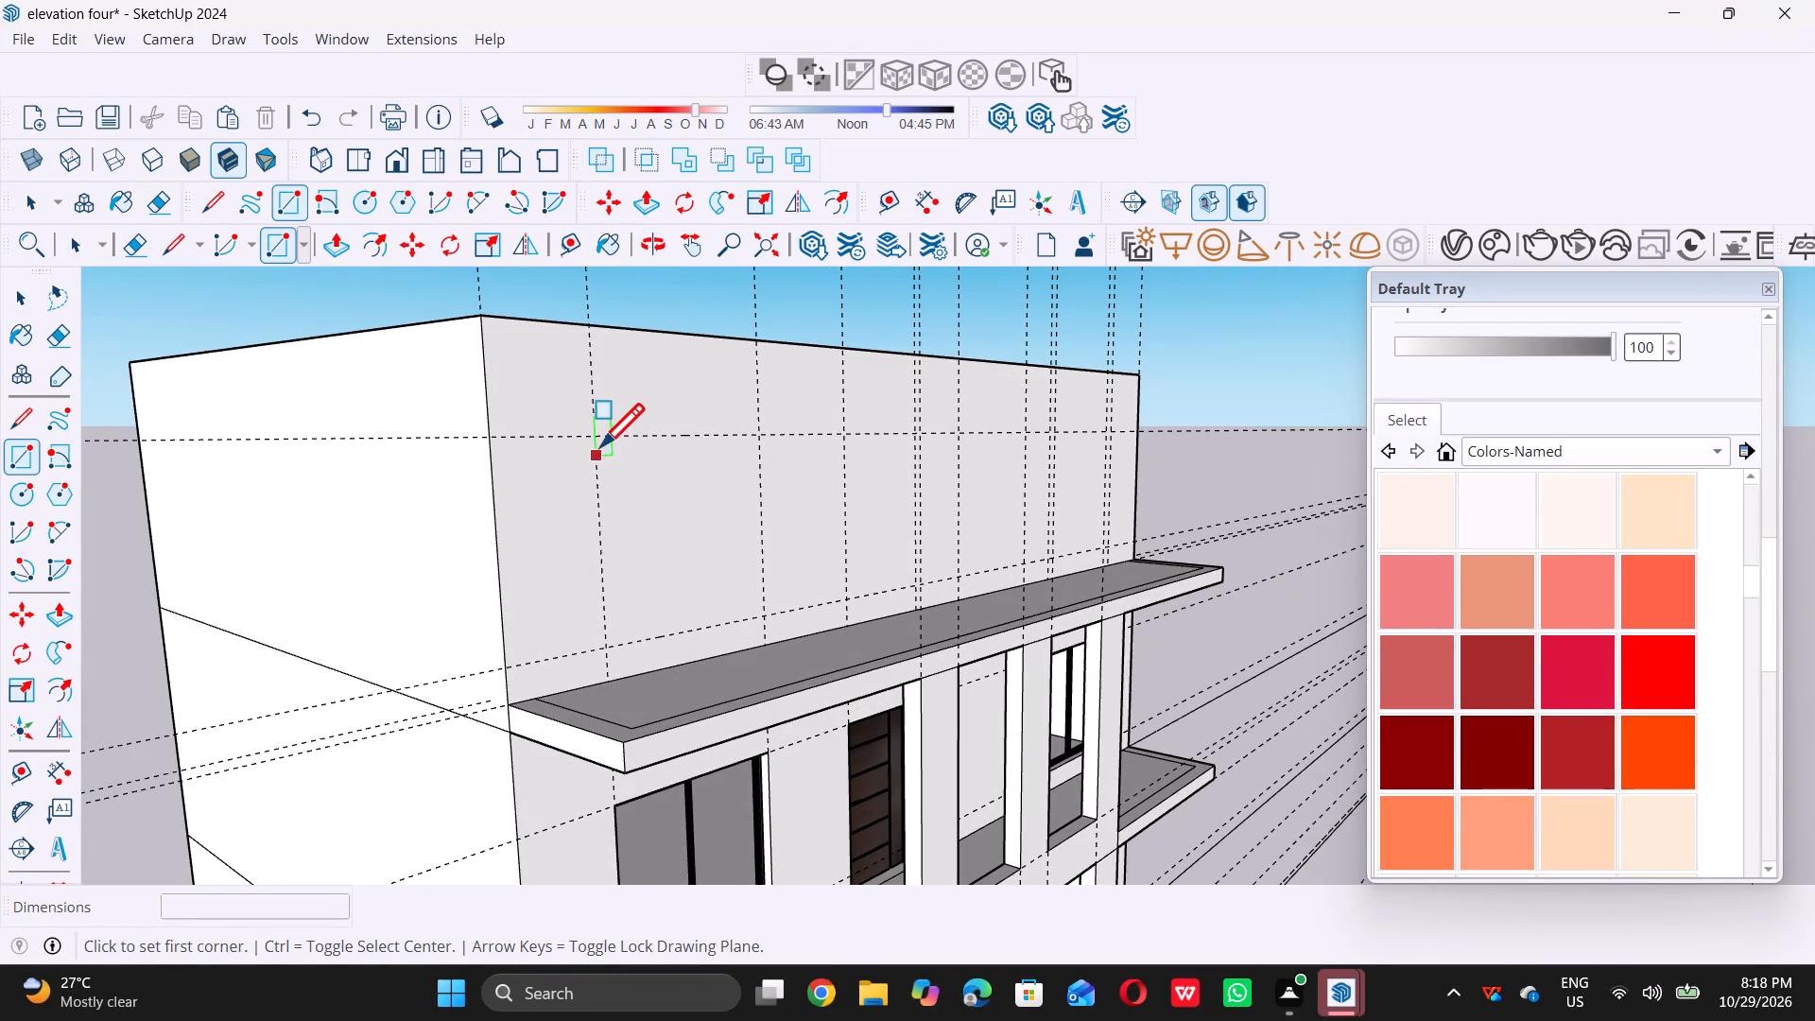
left_click(599, 441)
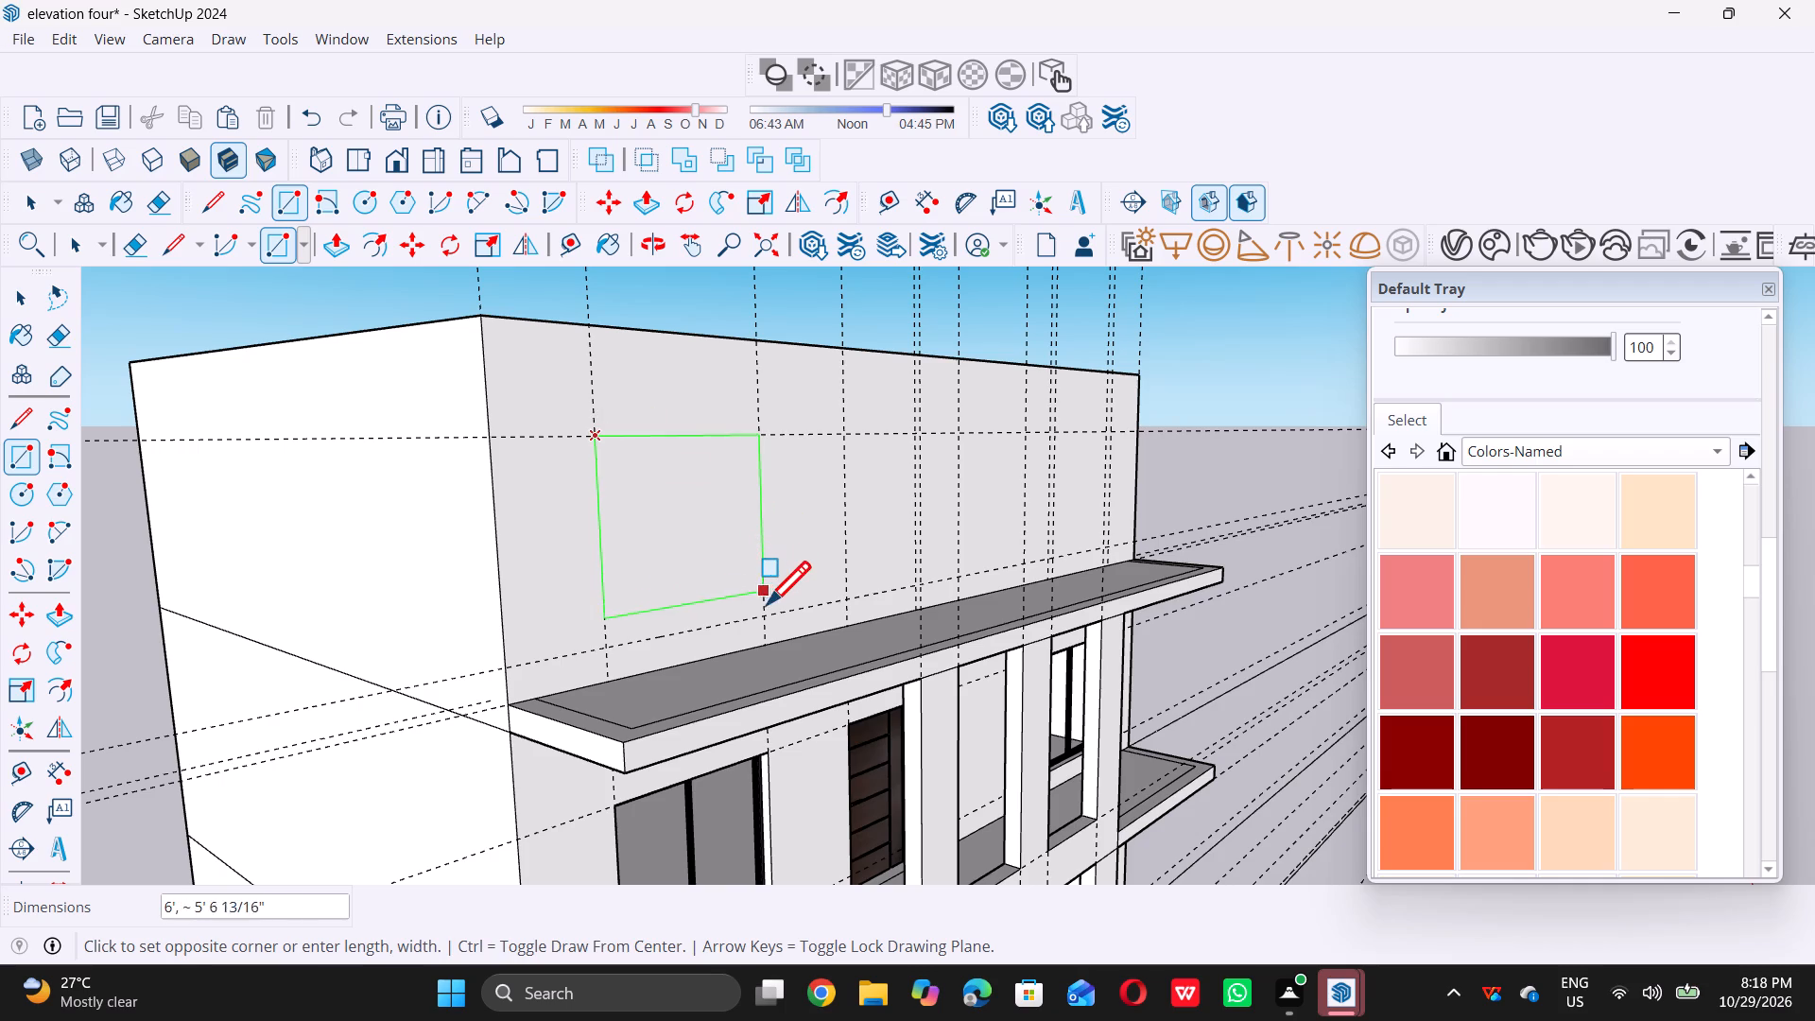
triple_click(765, 615)
scroll(725, 618, "down", 1)
key("space")
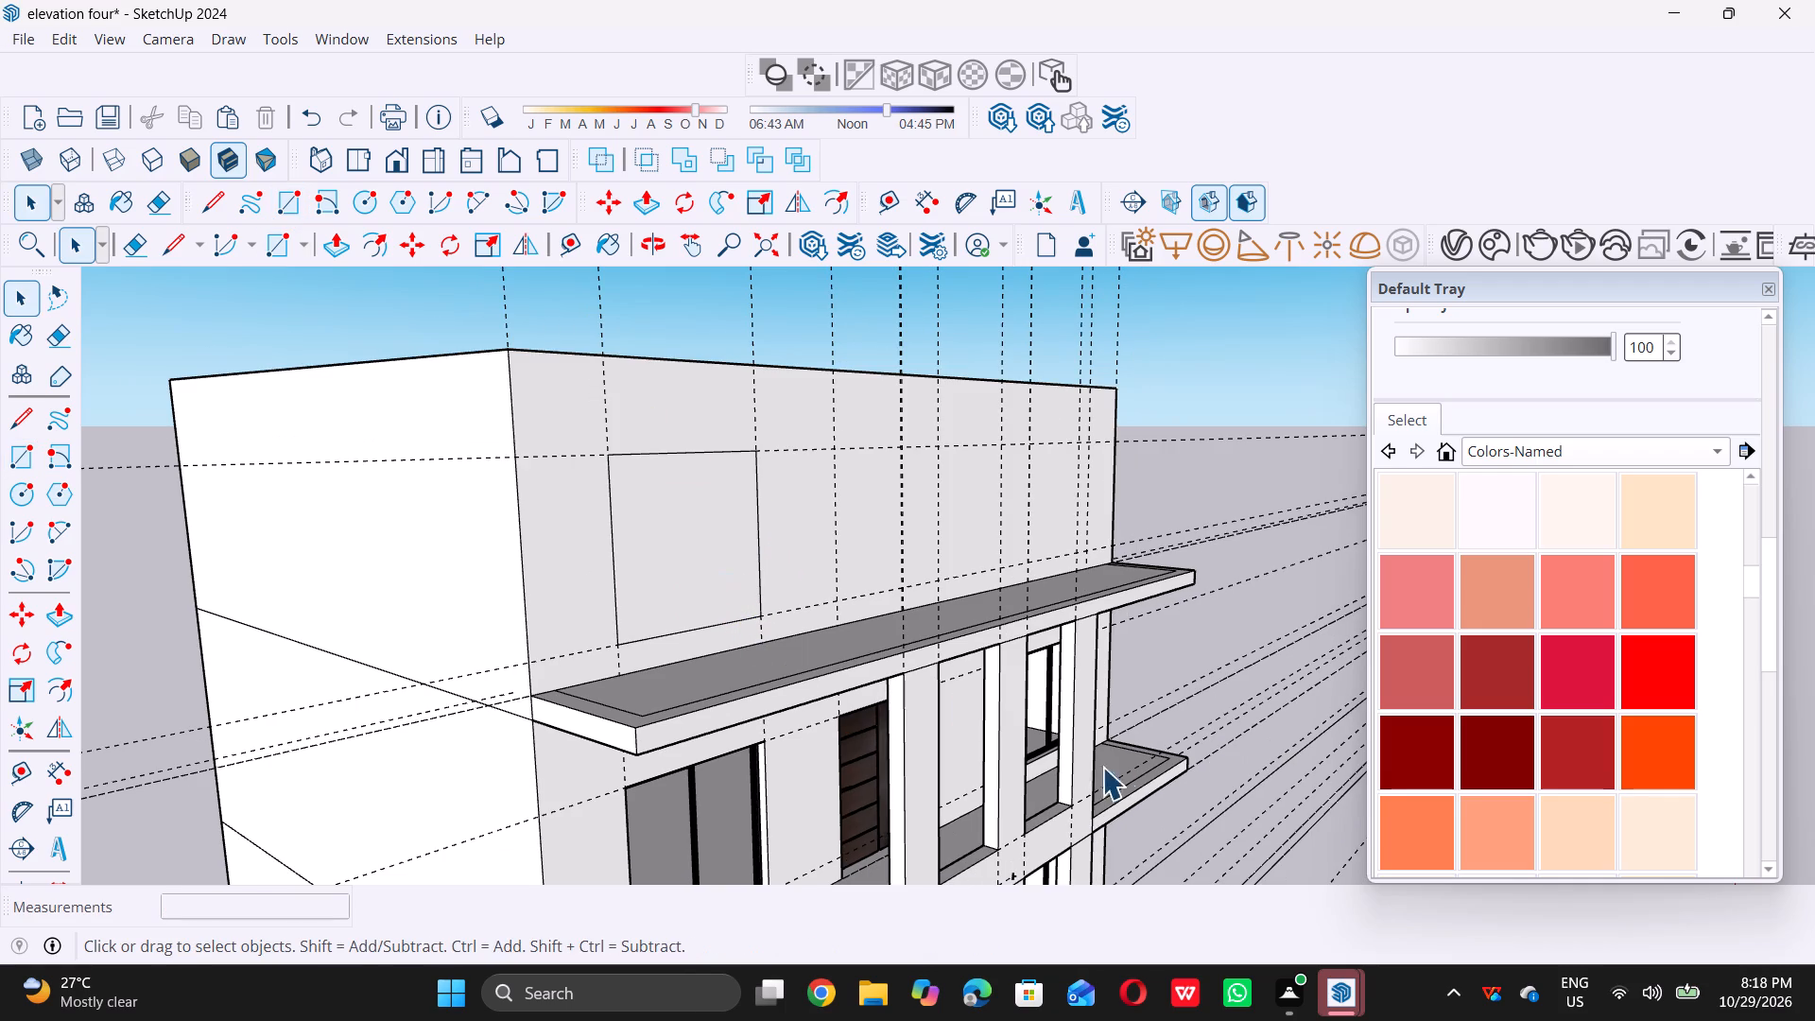
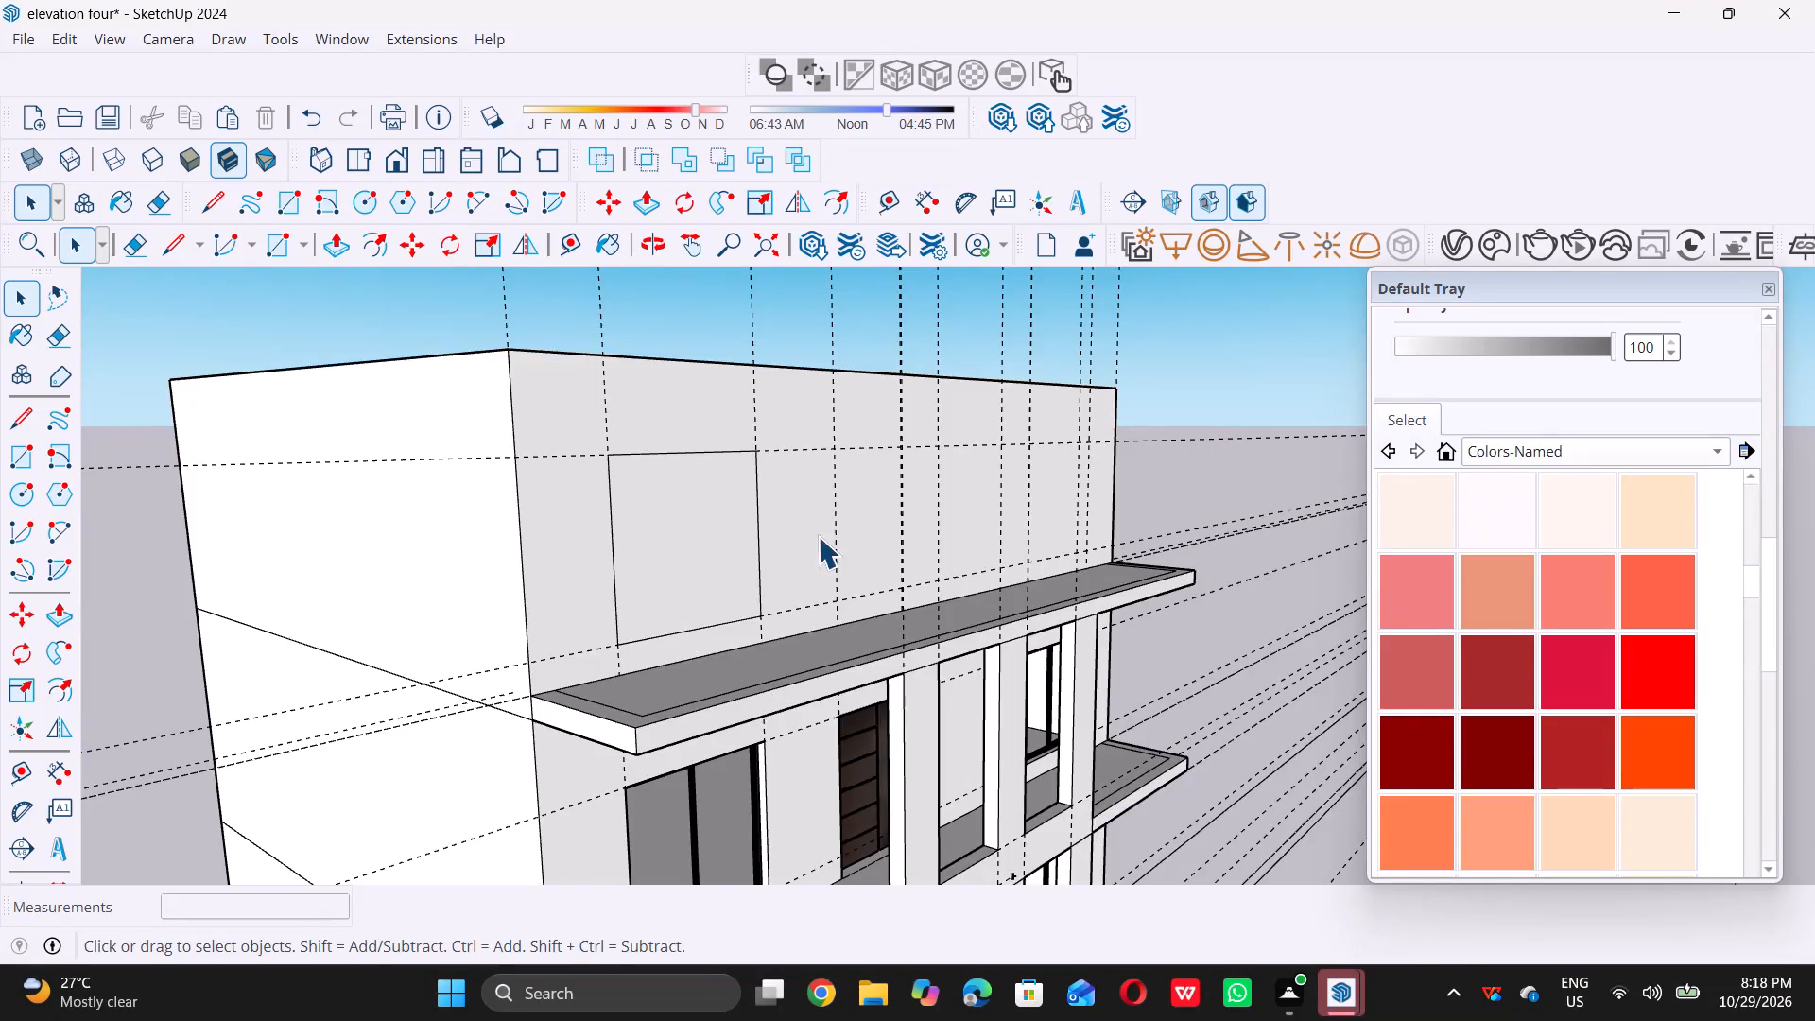
Draw a 6' by 6' rectangle on the raised front wall between the horizontal guides and the last bay's vertical guides.
scroll(818, 536, "down", 5)
middle_click_drag(816, 528, 718, 611)
scroll(932, 510, "up", 4)
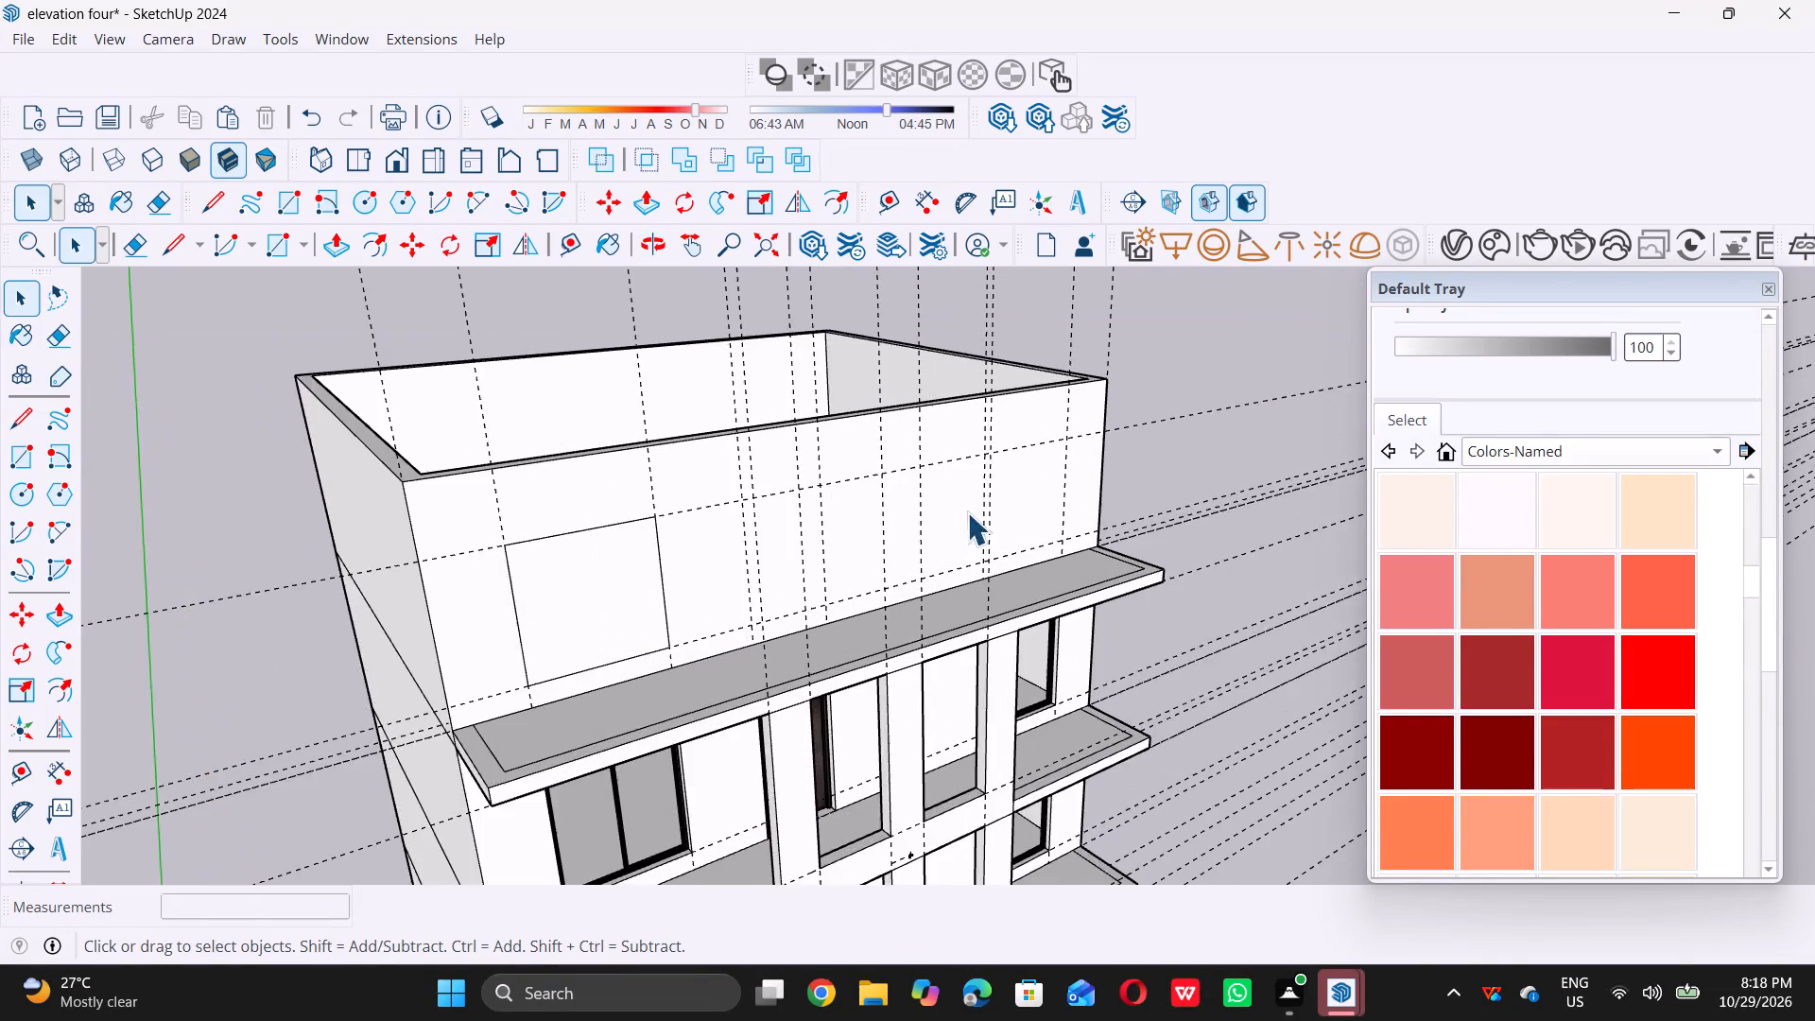
middle_click_drag(993, 509, 866, 496)
scroll(1003, 506, "up", 4)
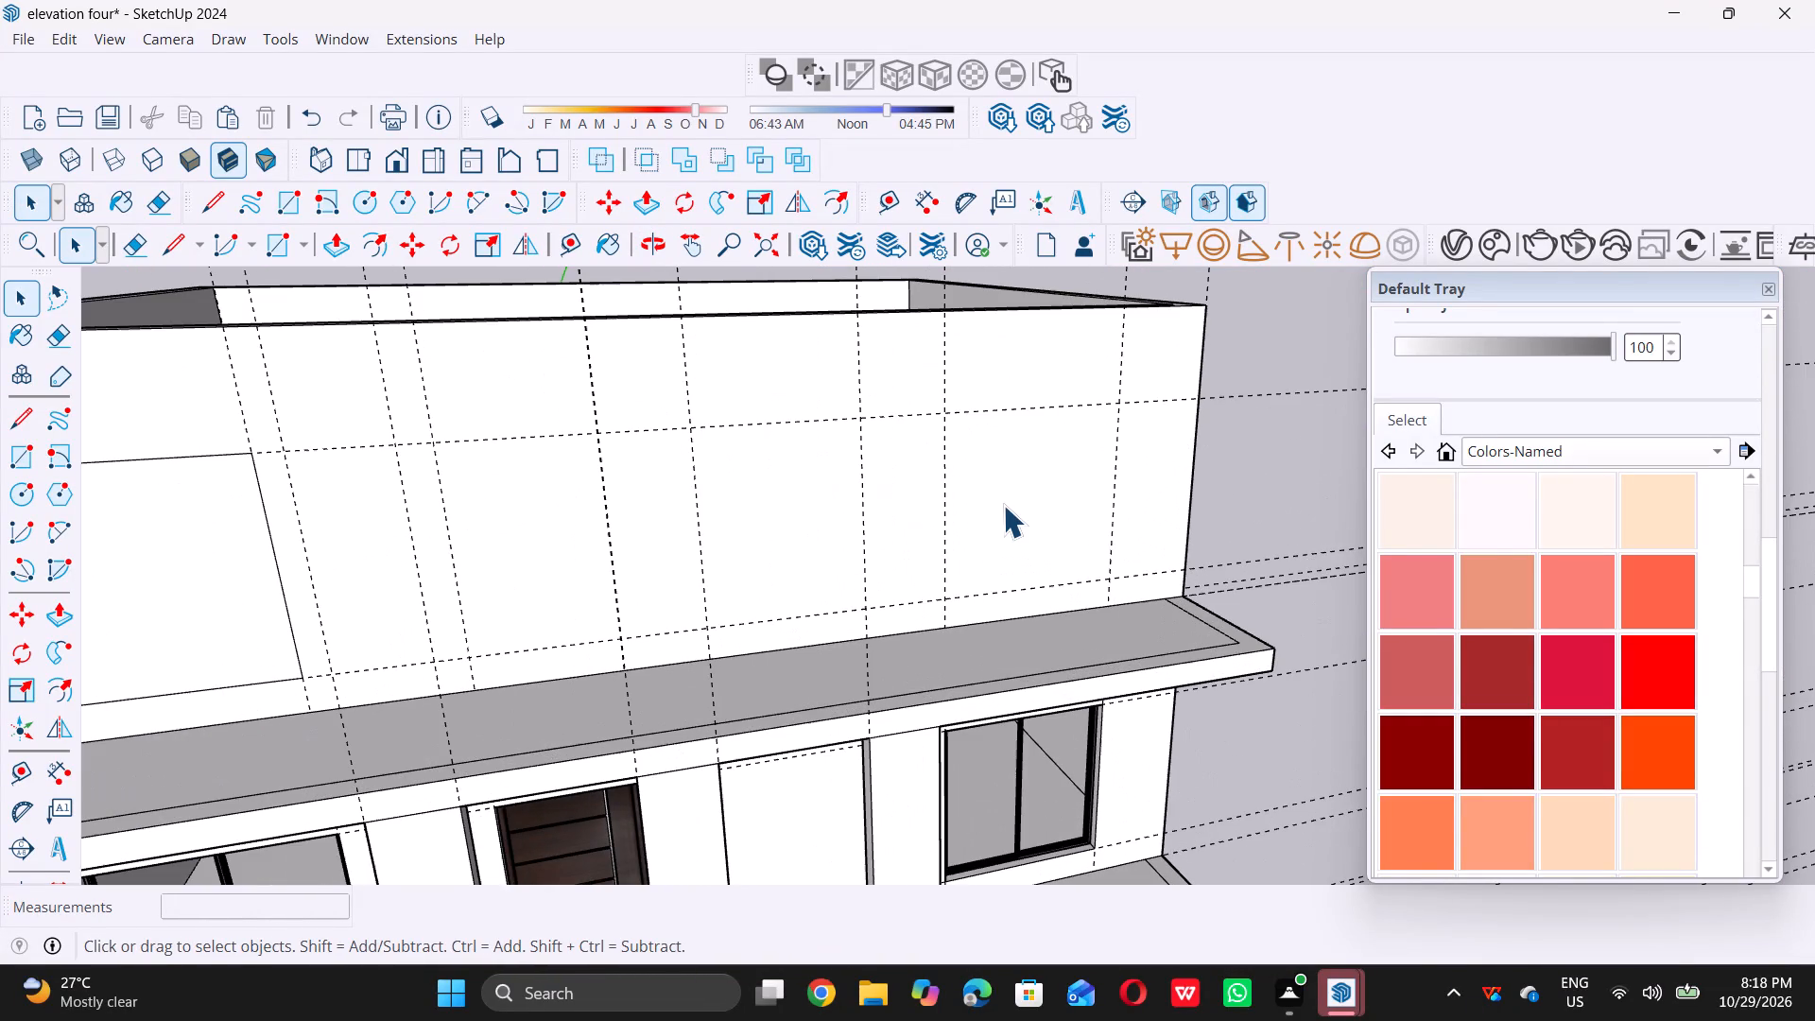
key("r")
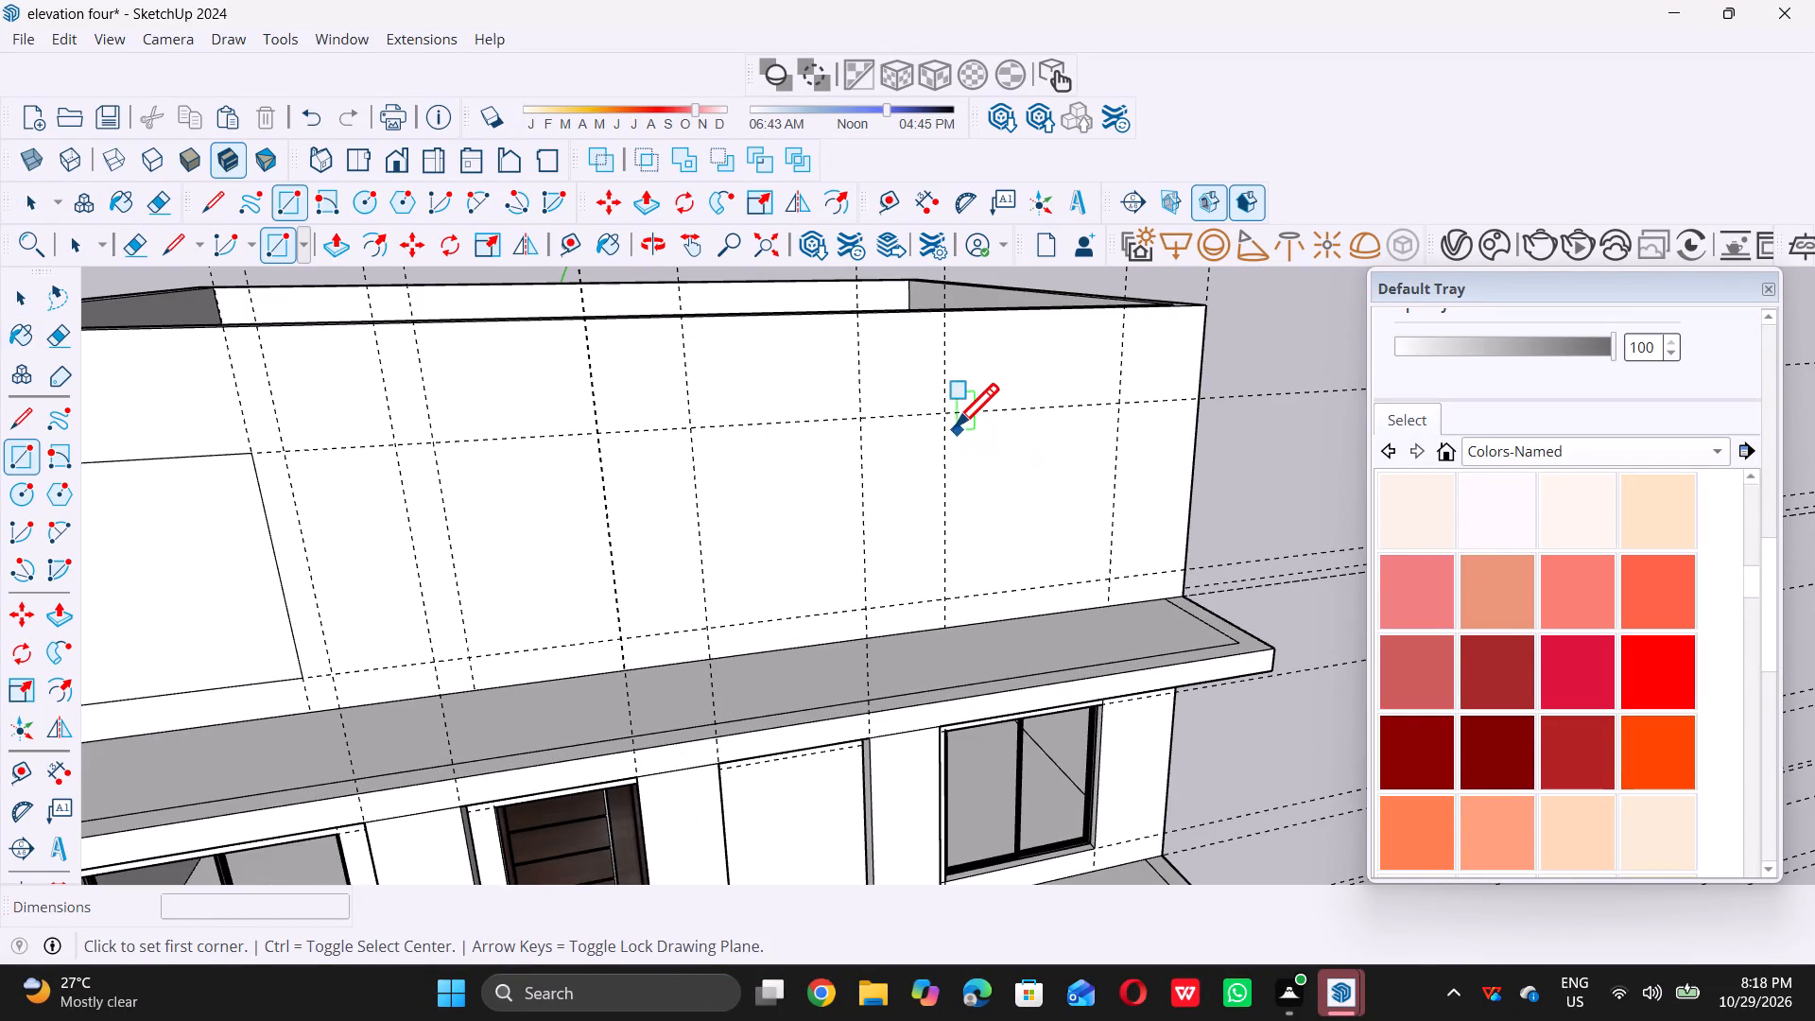
double_click(947, 417)
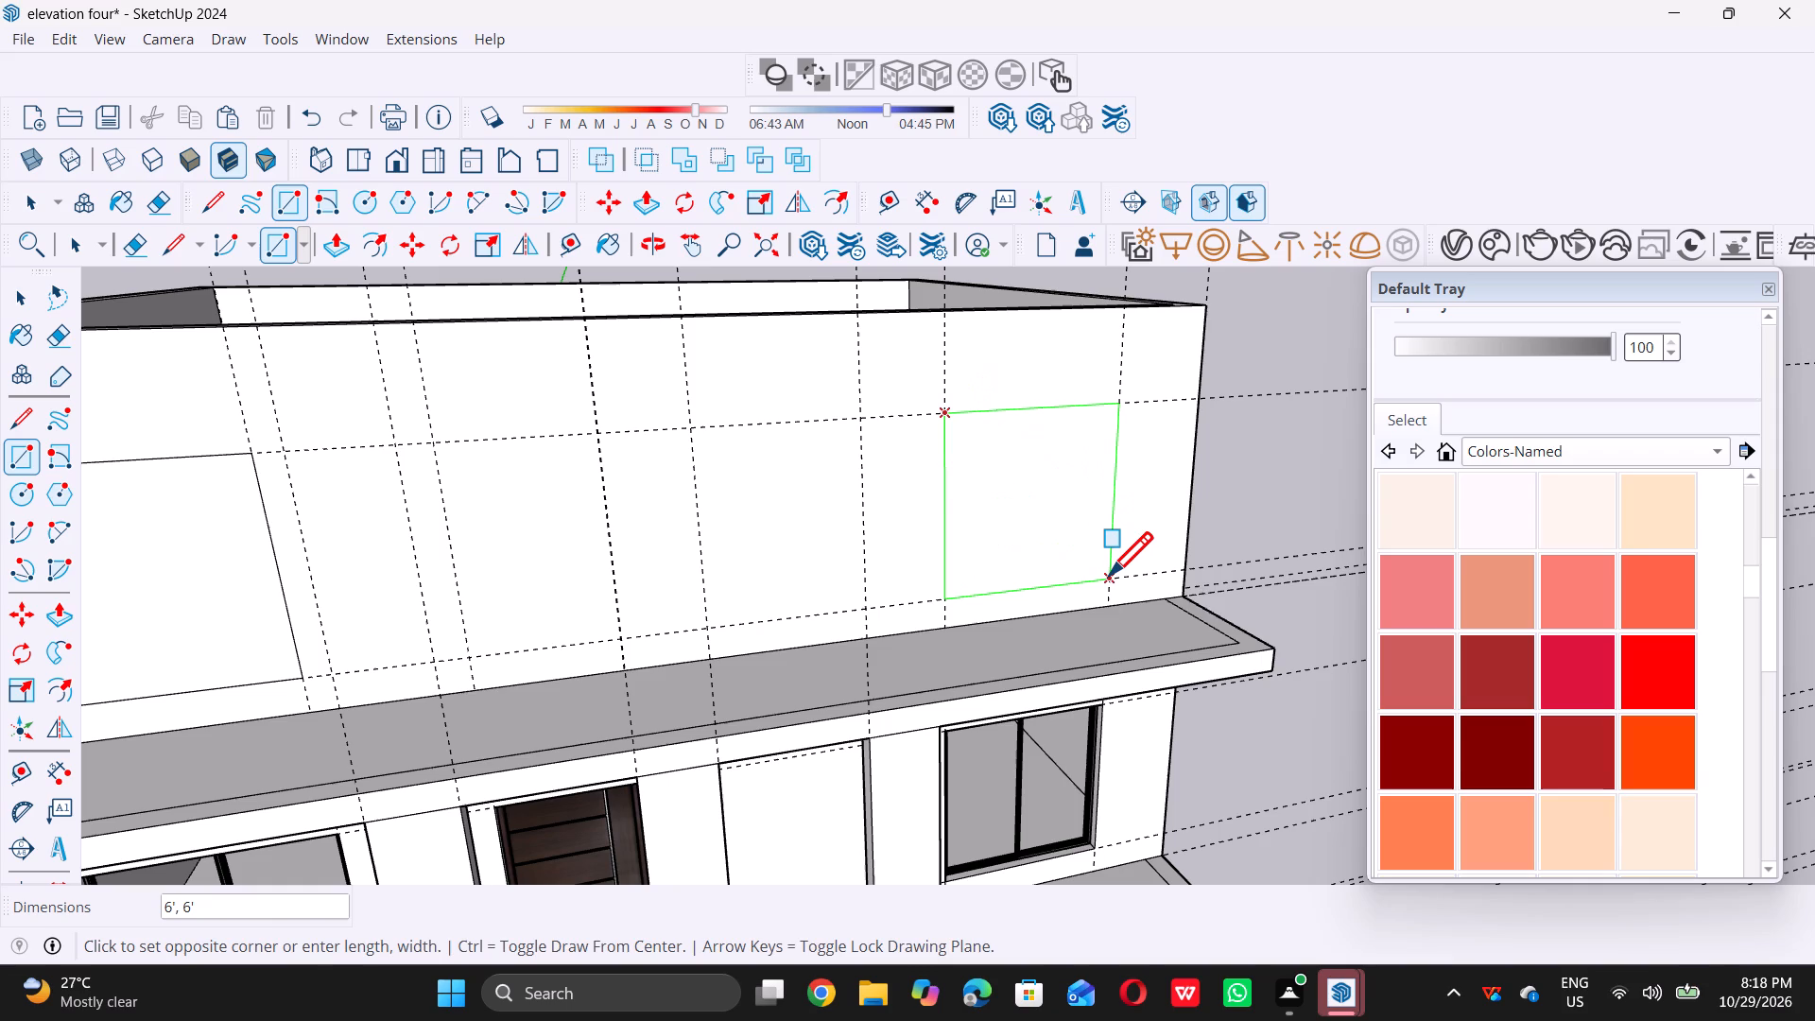
double_click(1111, 578)
scroll(1111, 578, "down", 7)
key("space")
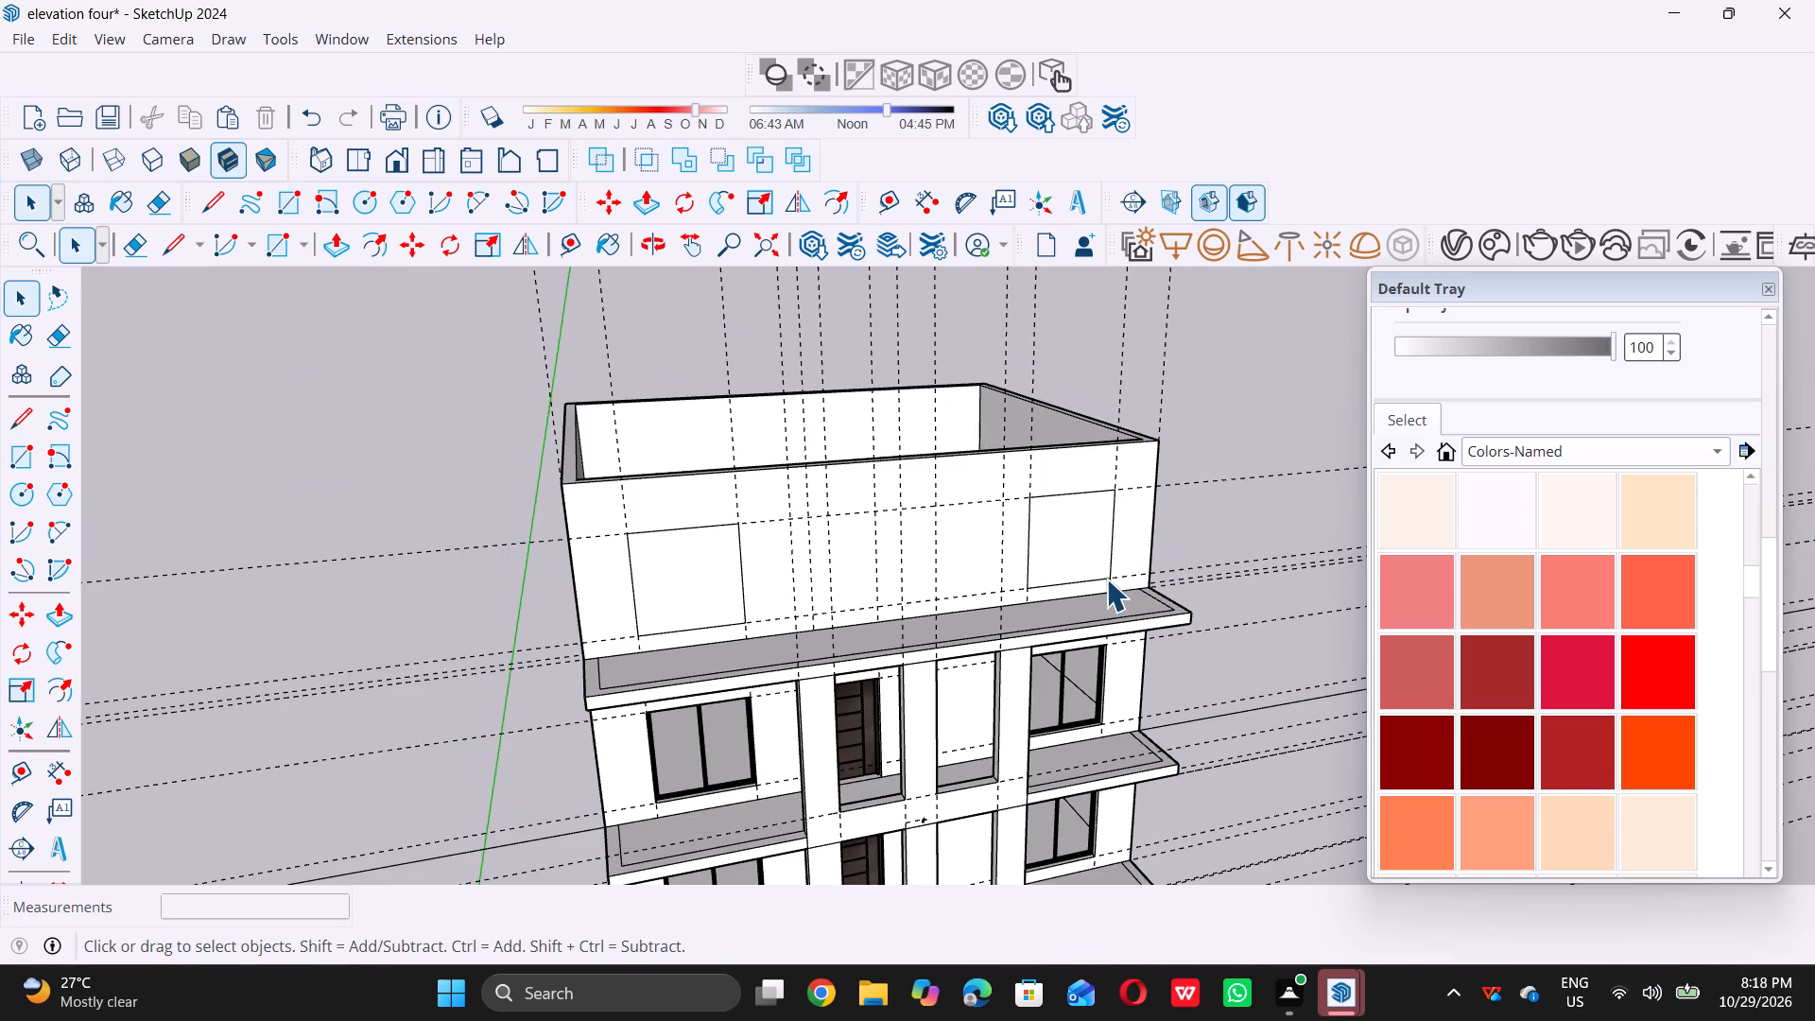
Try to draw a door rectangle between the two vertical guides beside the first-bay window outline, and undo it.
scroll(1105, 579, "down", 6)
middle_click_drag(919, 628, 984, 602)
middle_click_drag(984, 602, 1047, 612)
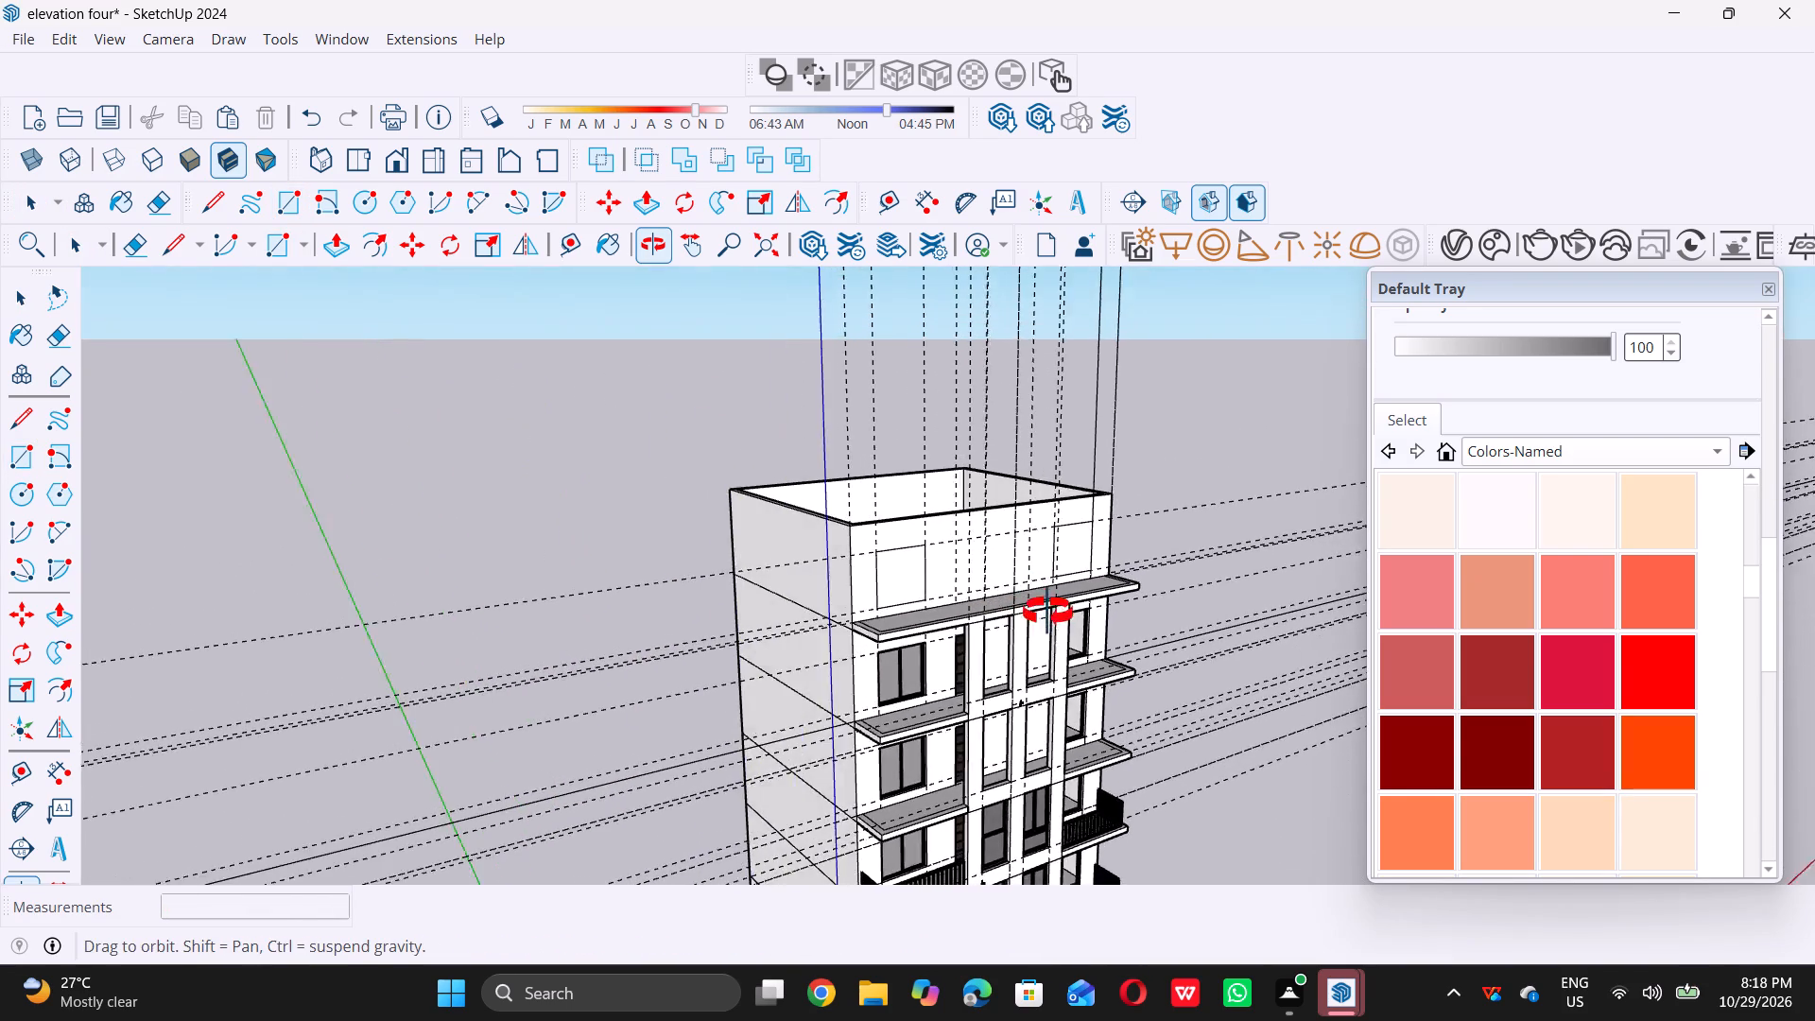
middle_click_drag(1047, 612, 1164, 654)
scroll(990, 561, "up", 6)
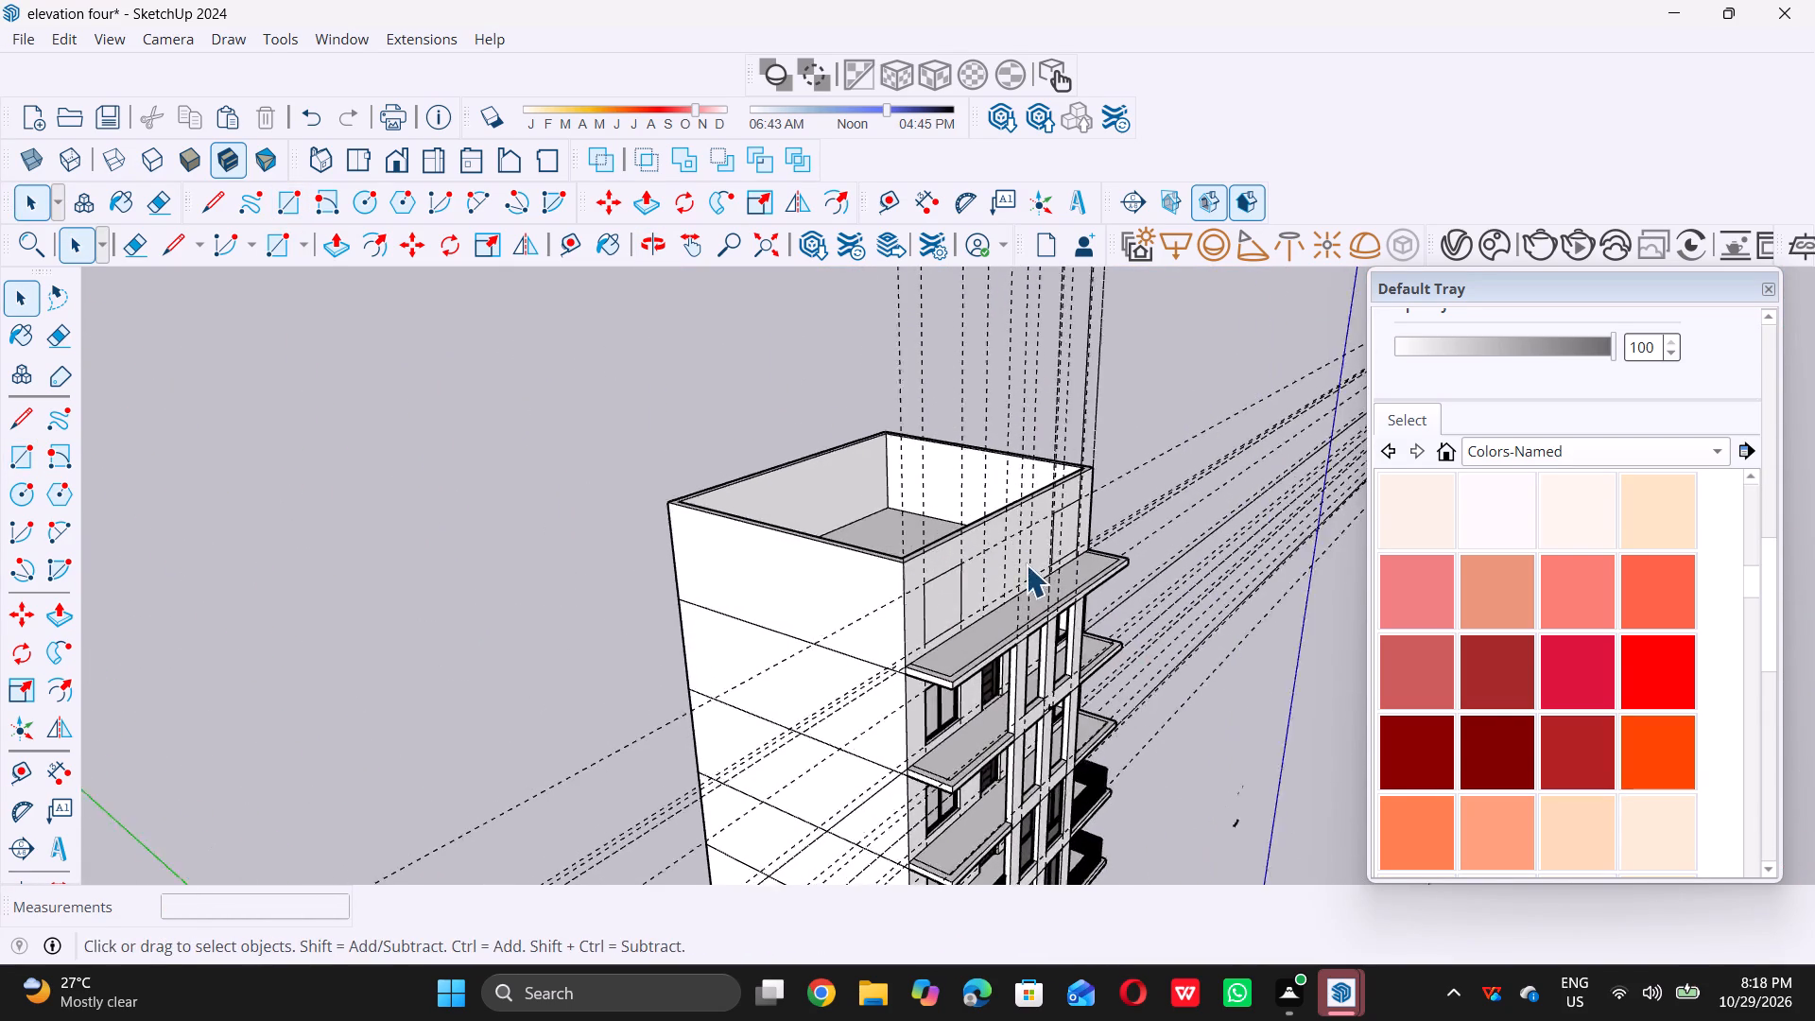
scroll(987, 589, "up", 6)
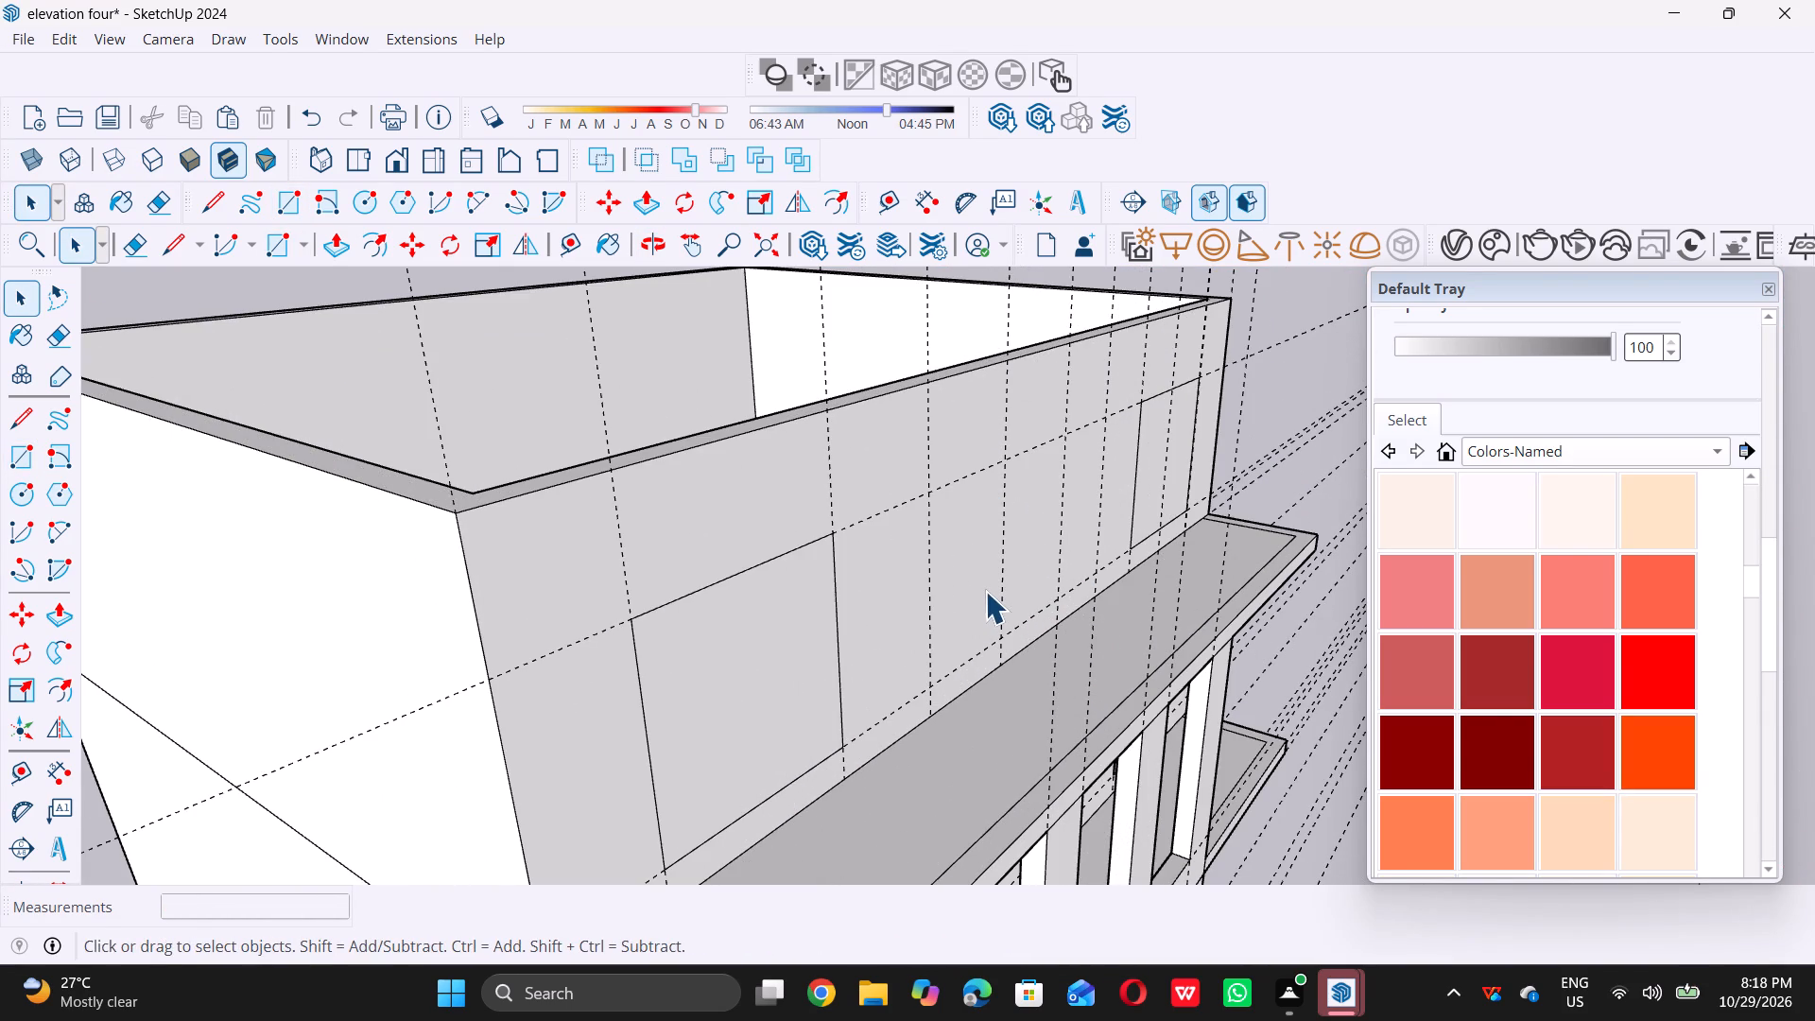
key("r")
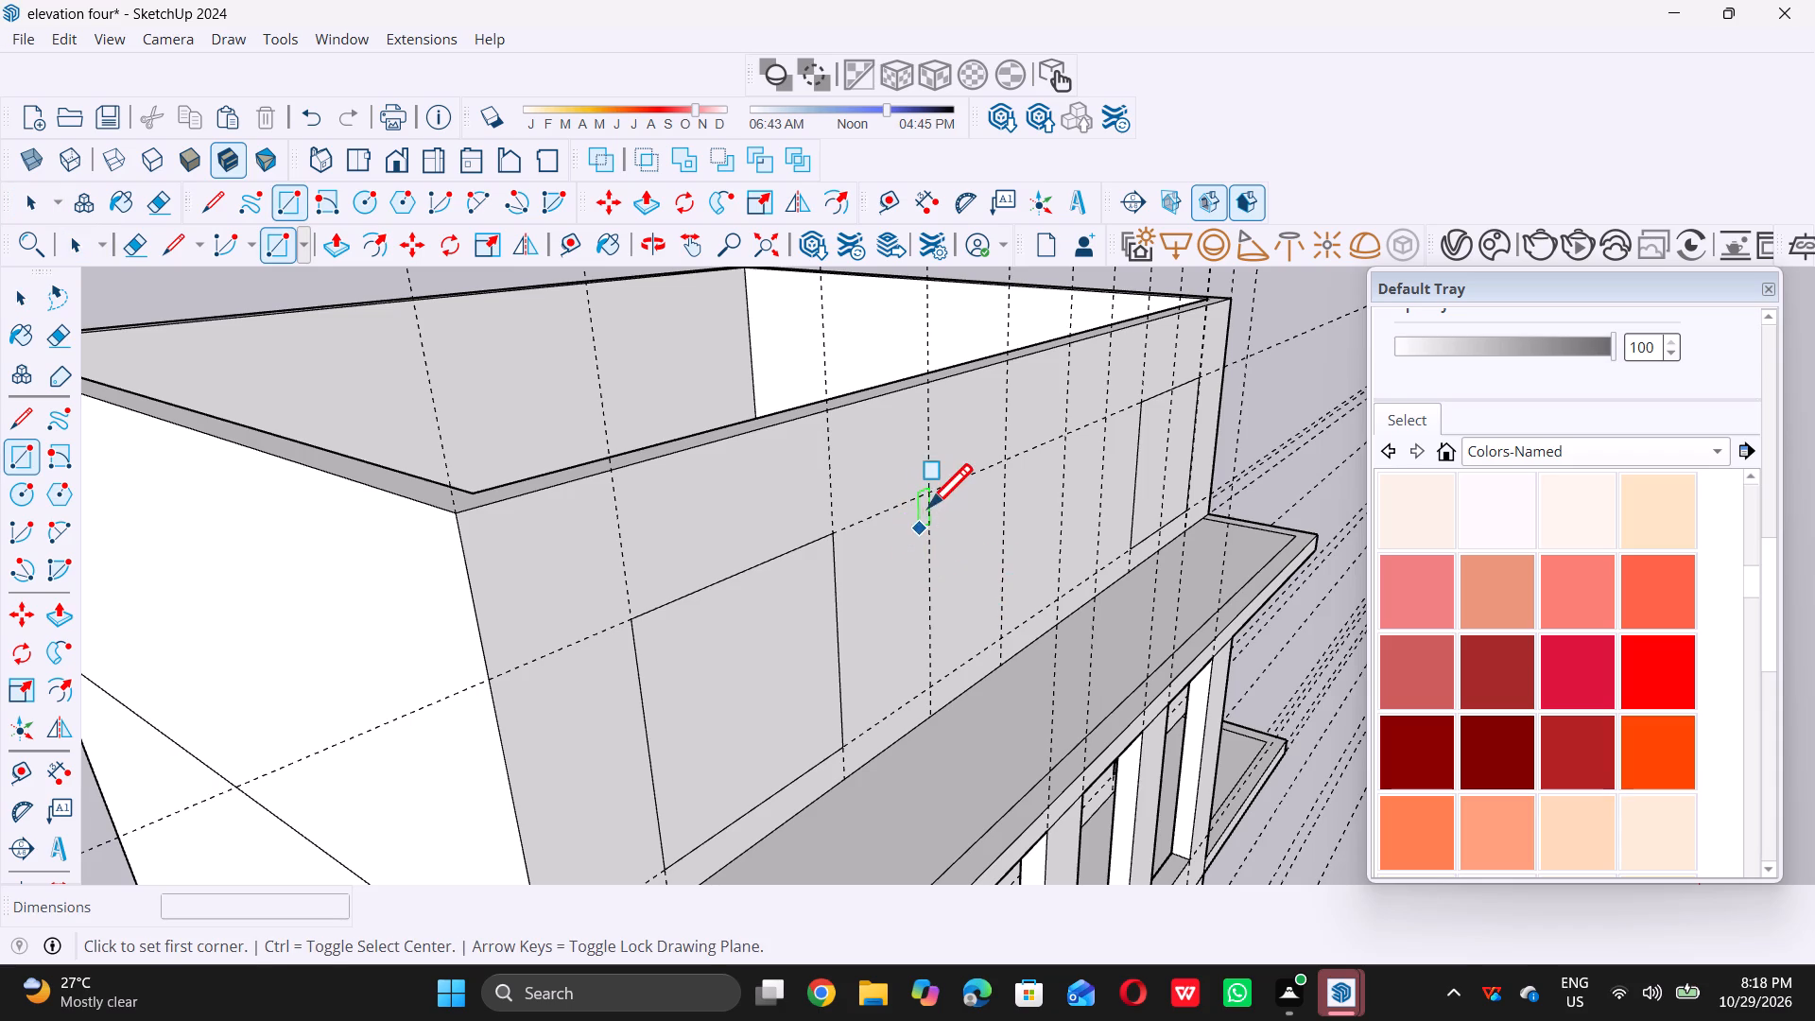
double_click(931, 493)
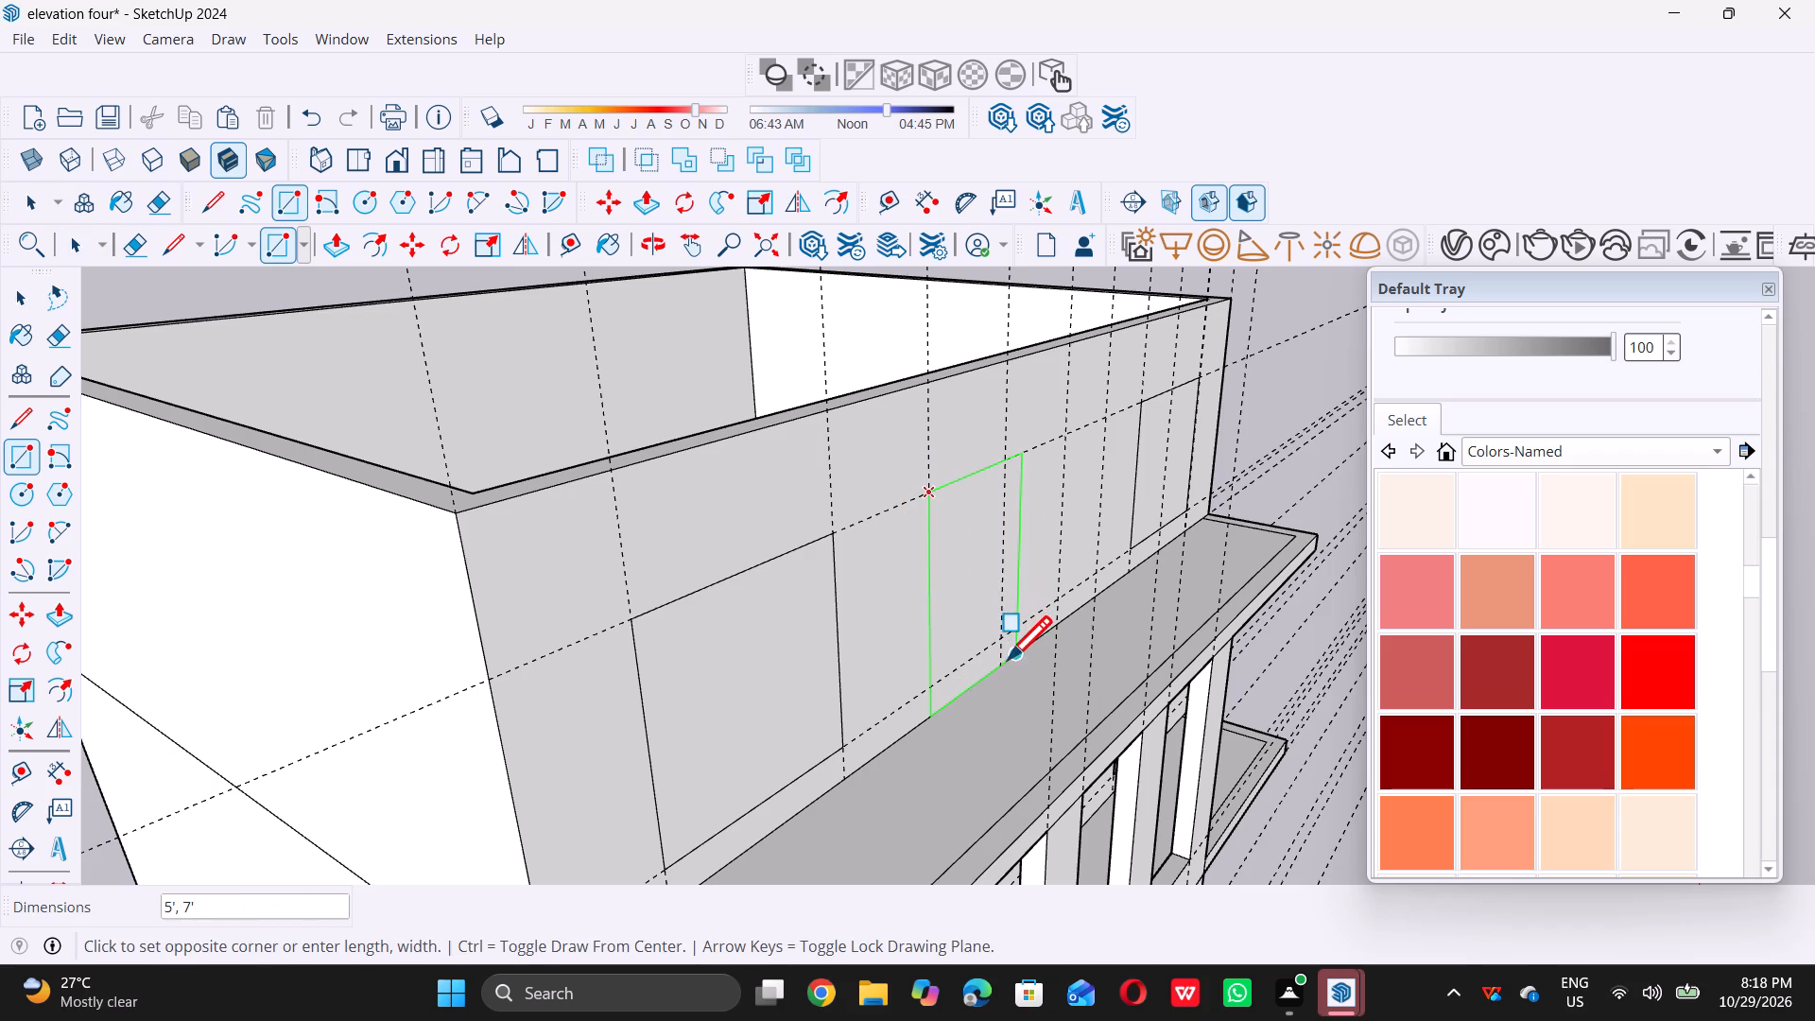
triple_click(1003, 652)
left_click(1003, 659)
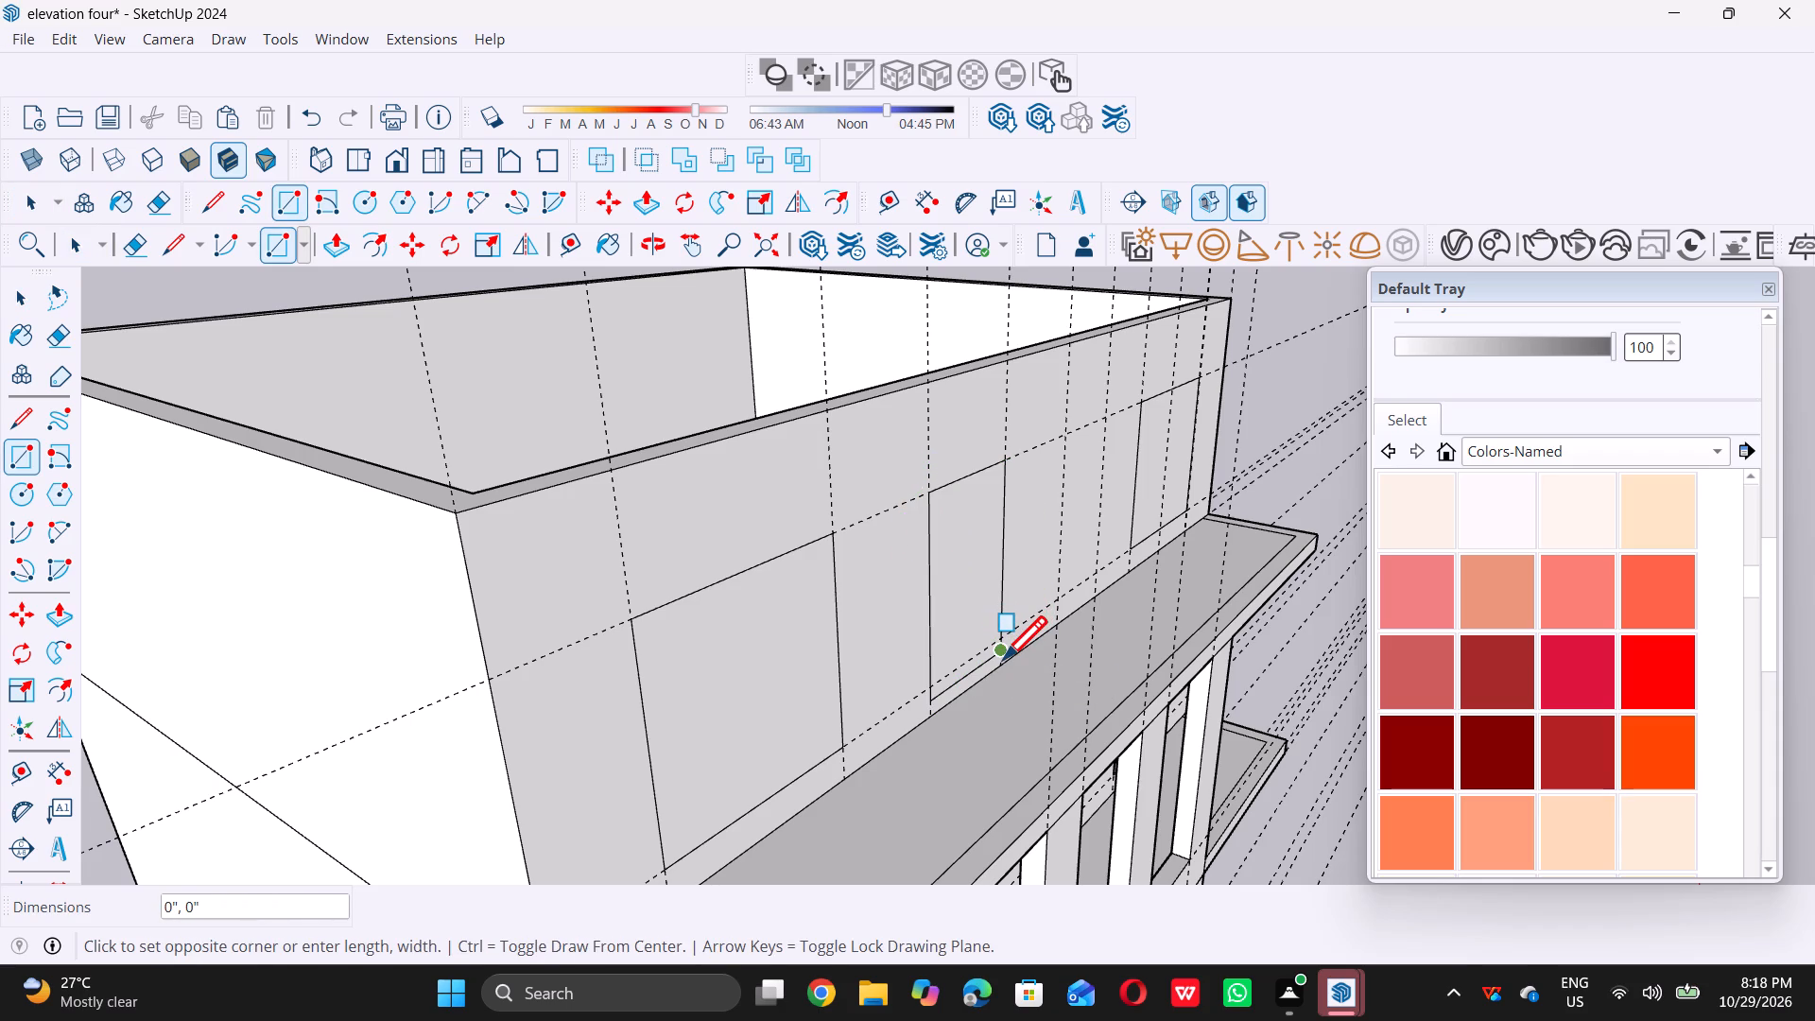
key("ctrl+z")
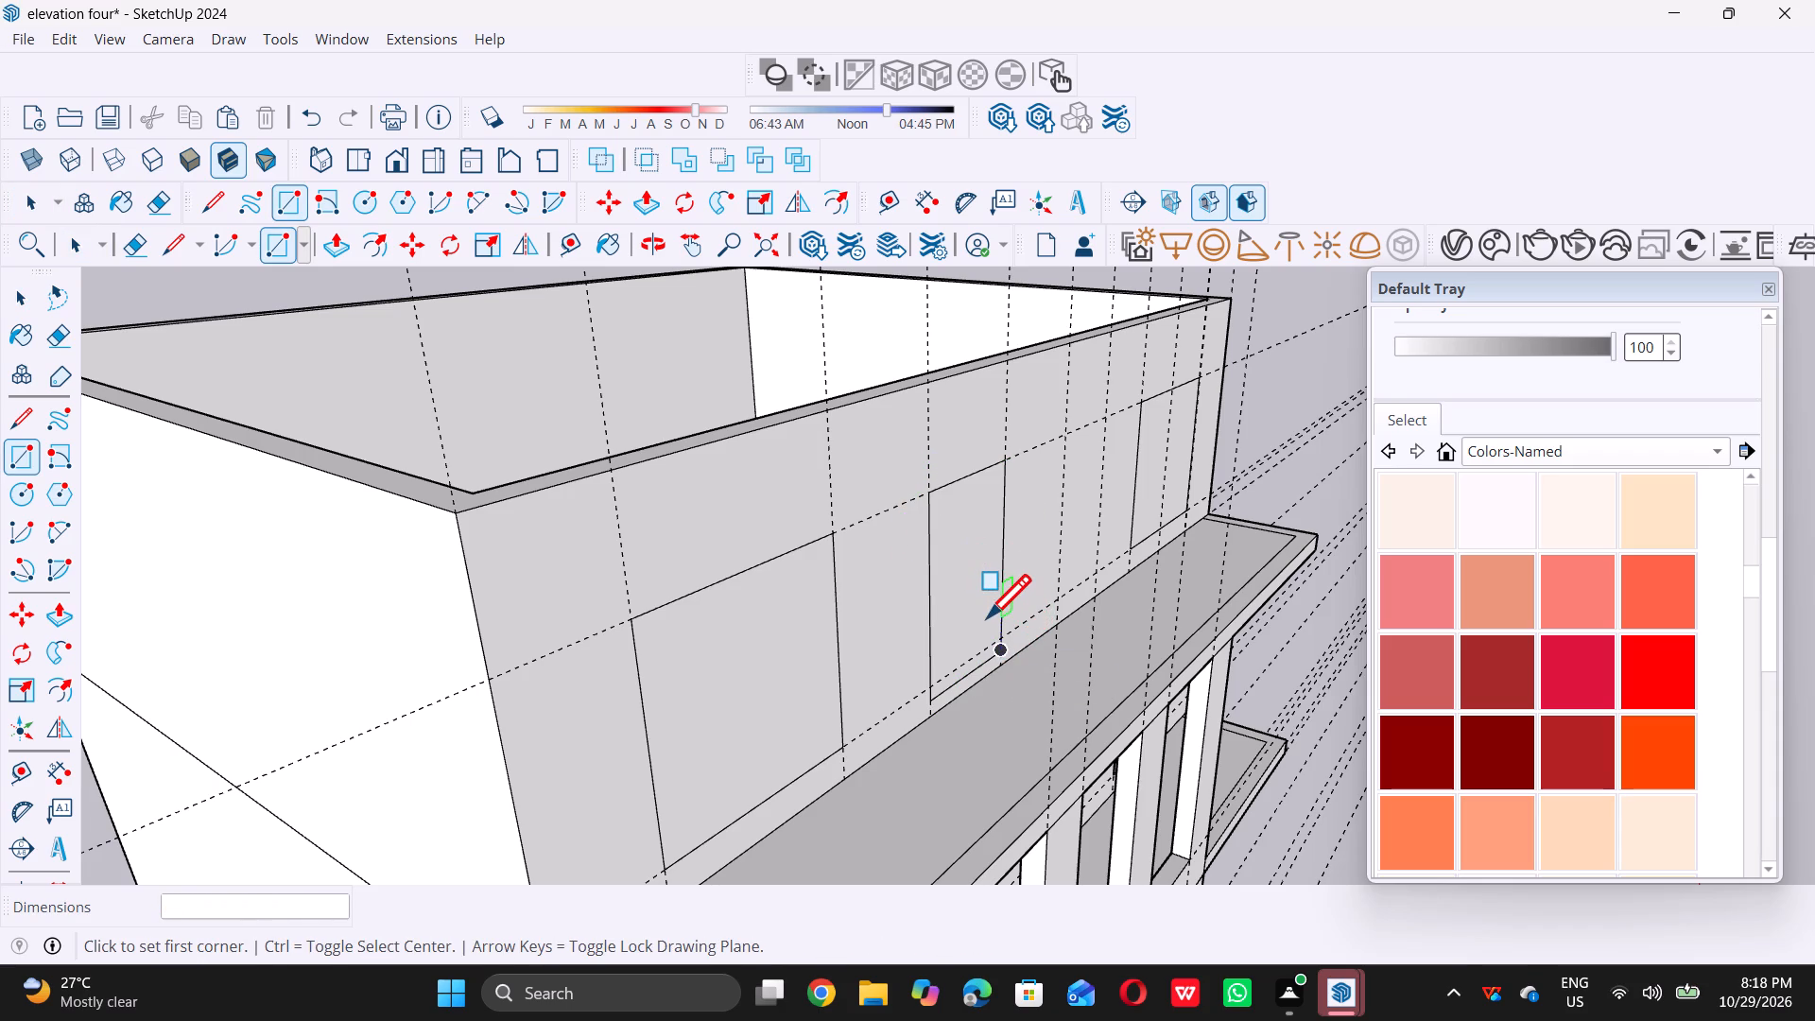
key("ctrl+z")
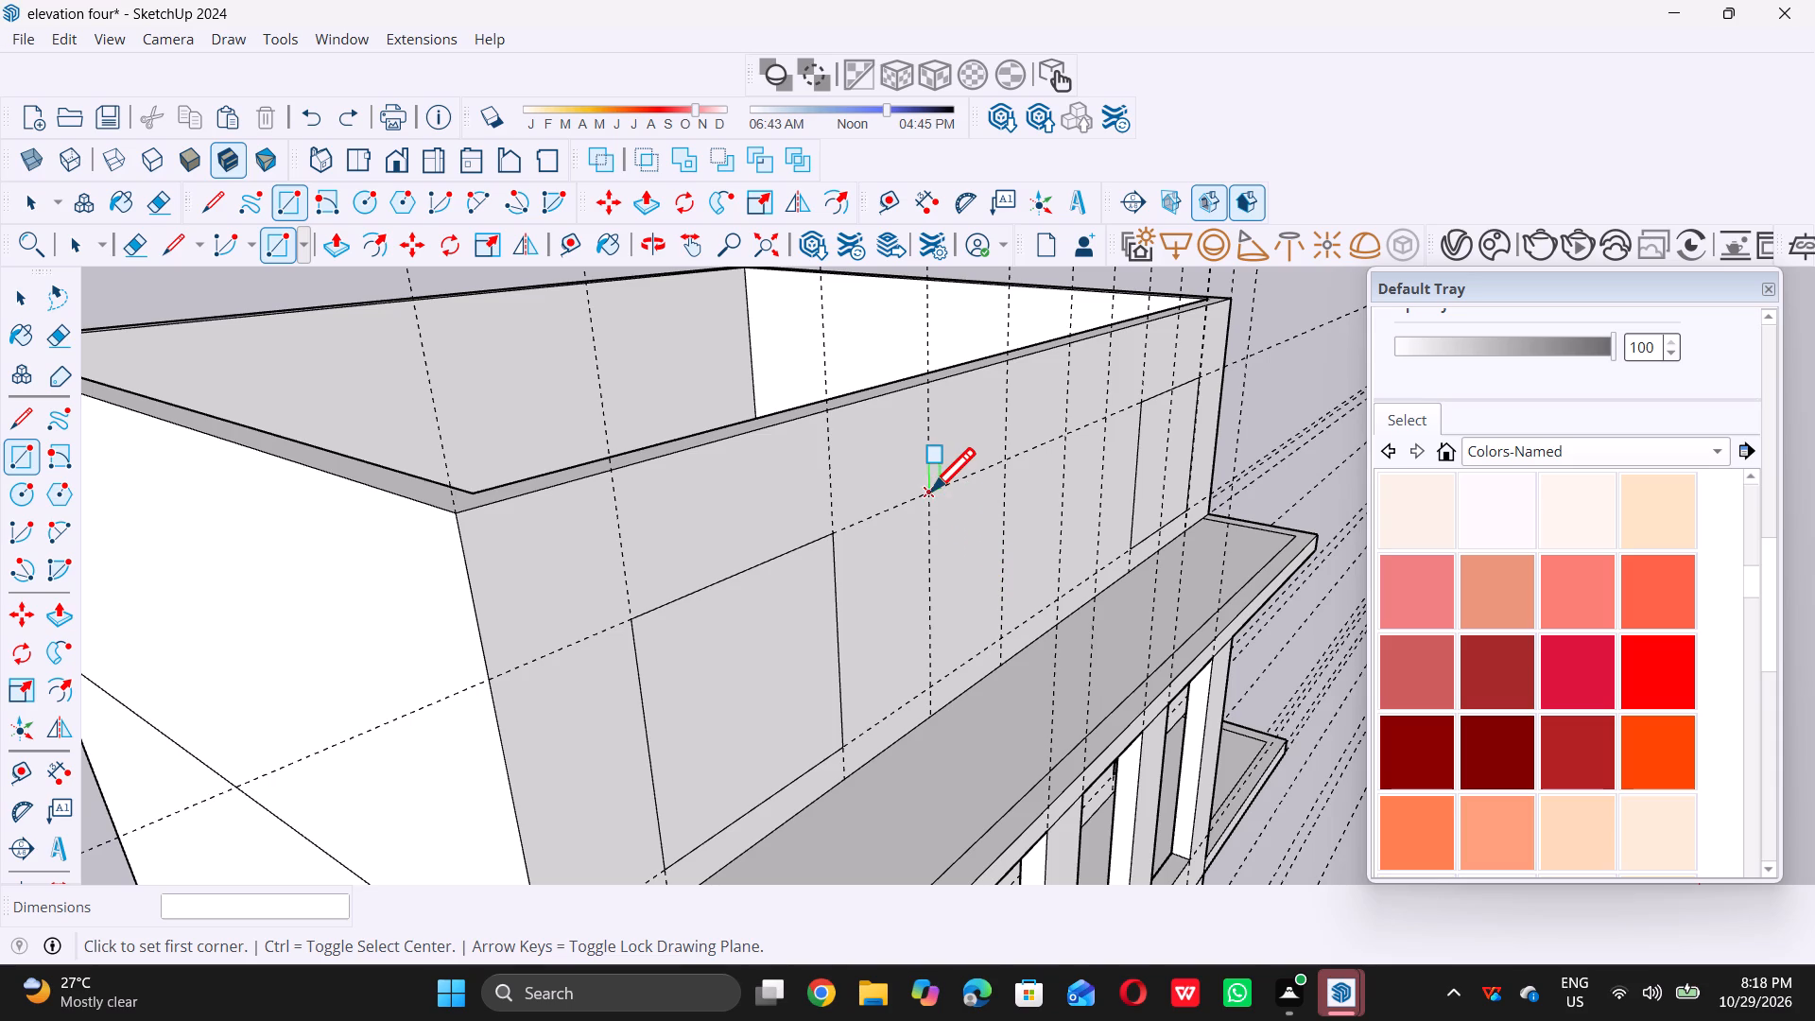
Draw a 4' by 7' door rectangle on the raised front wall from the upper guide down to the slab, beside the first-bay window outline.
double_click(933, 491)
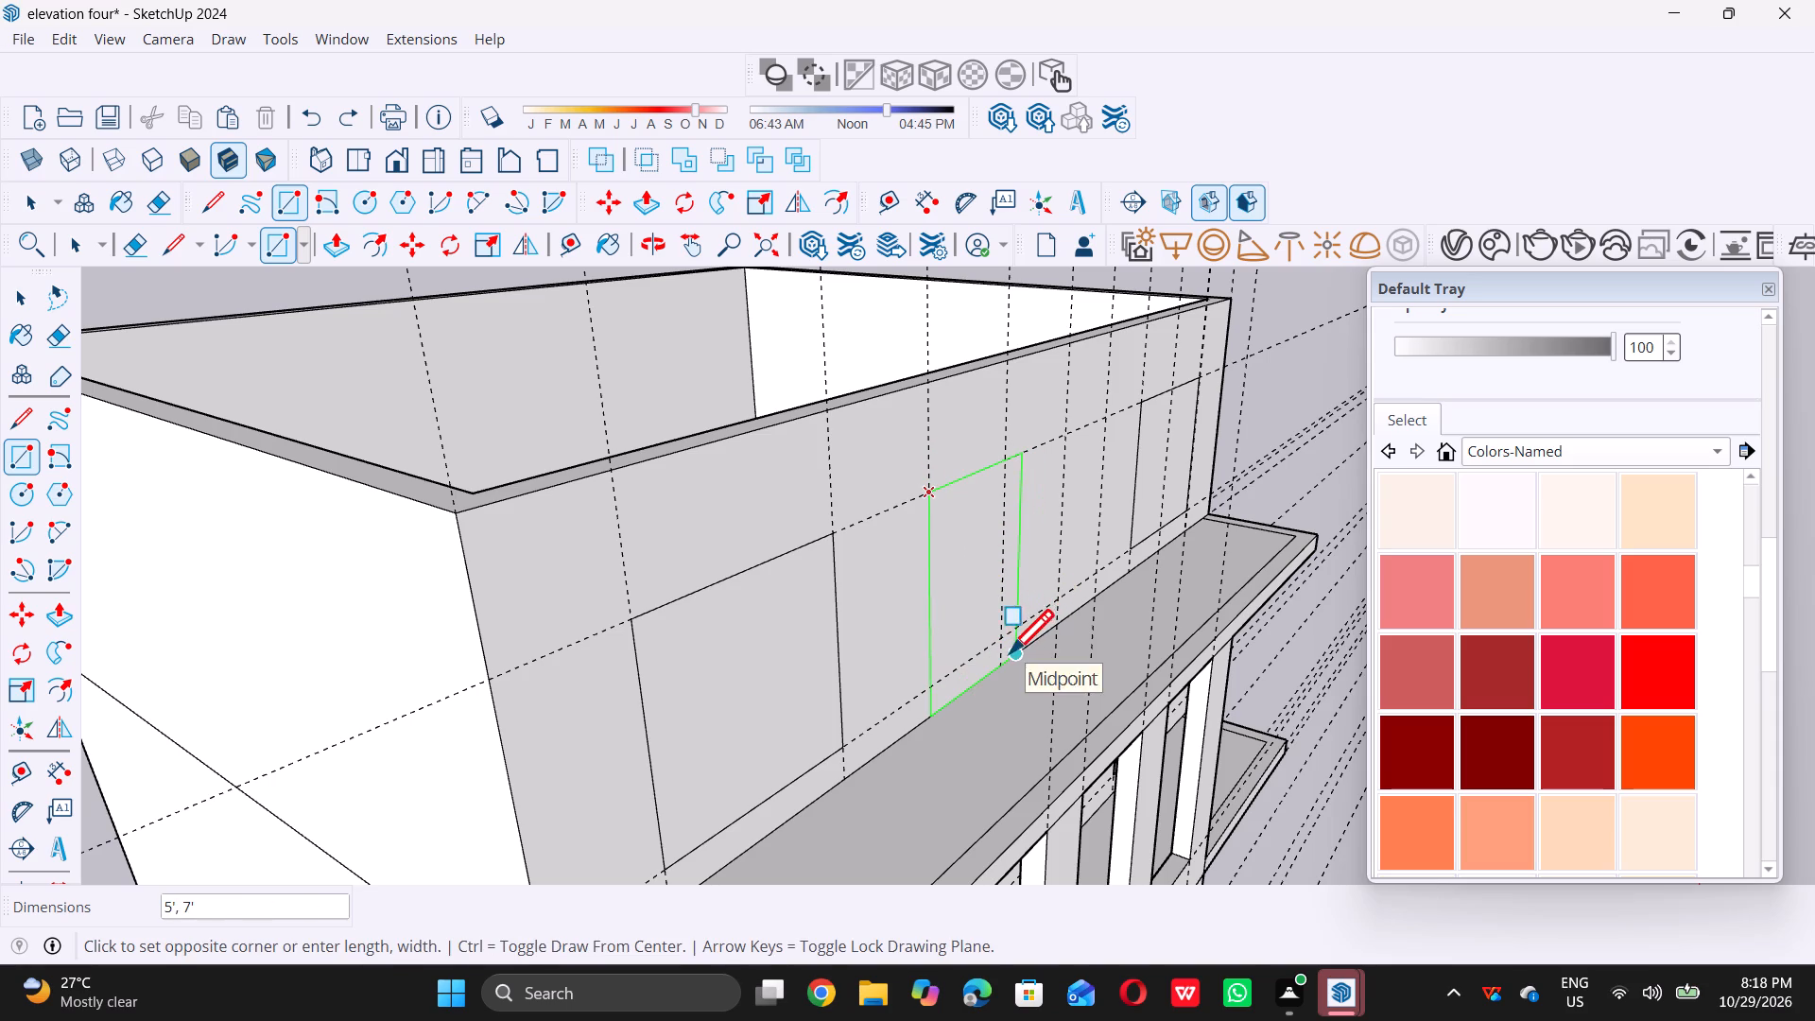
double_click(1004, 660)
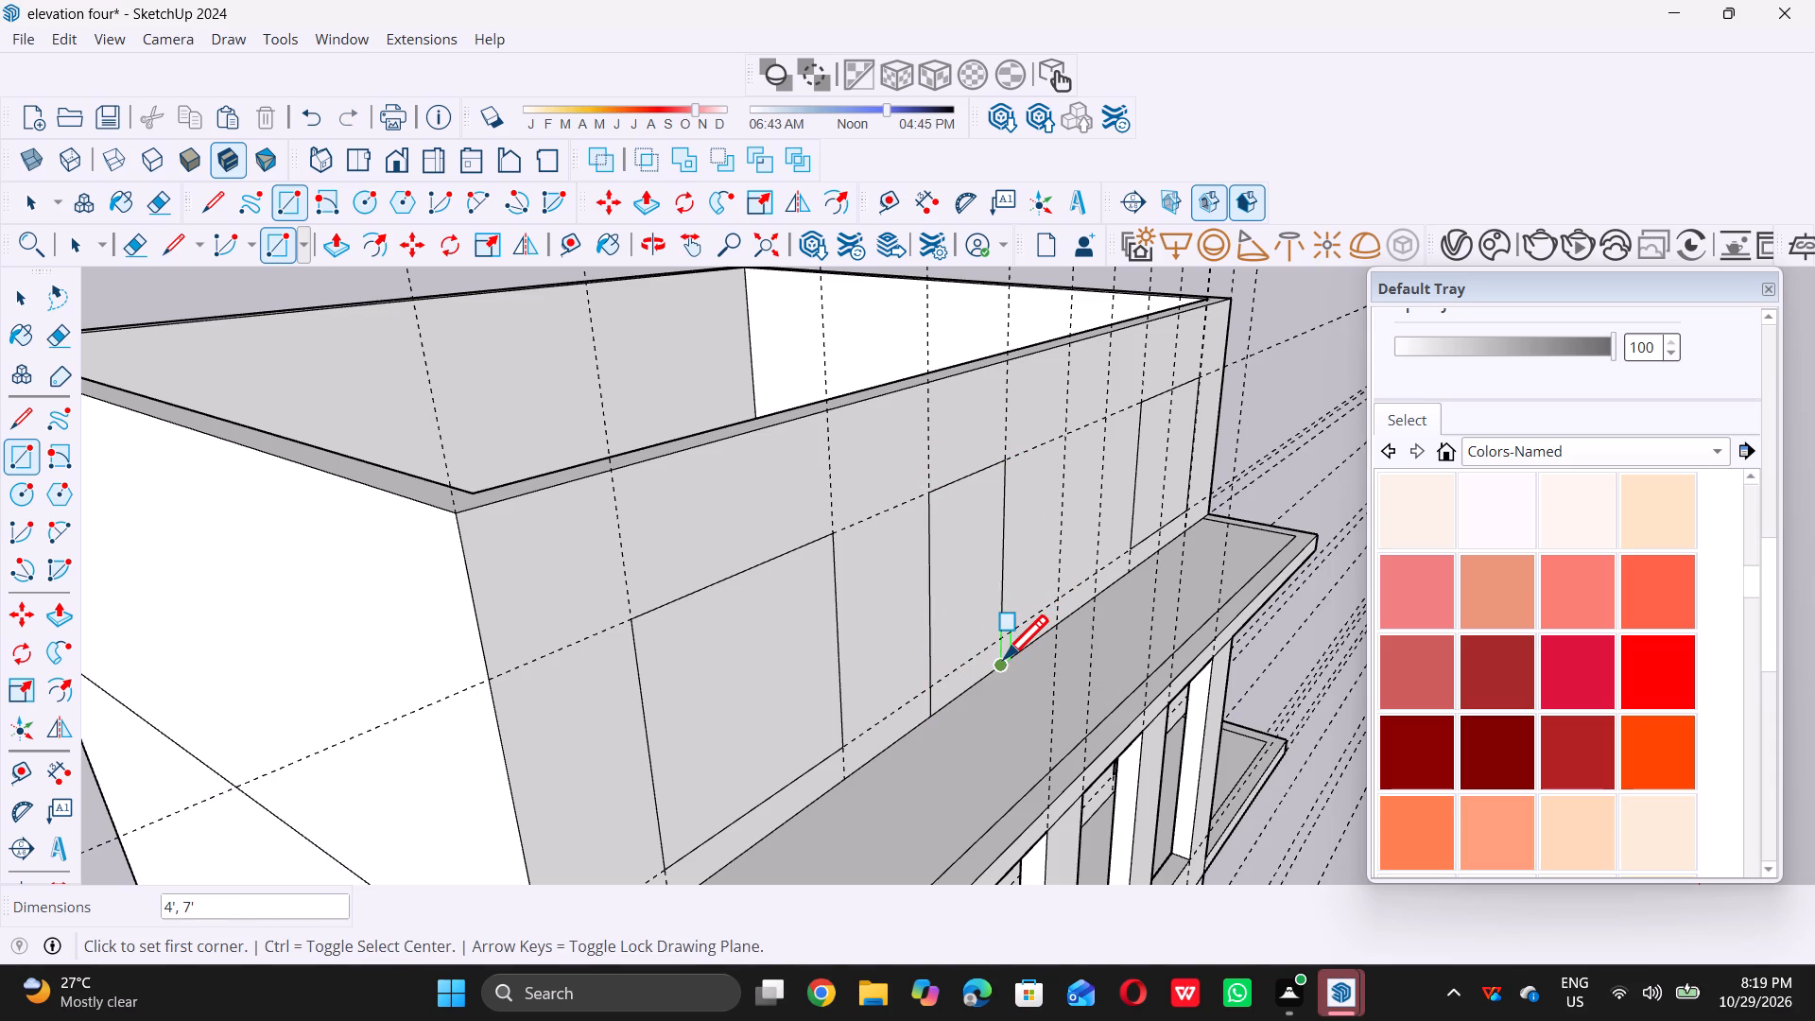
key("space")
scroll(971, 689, "down", 6)
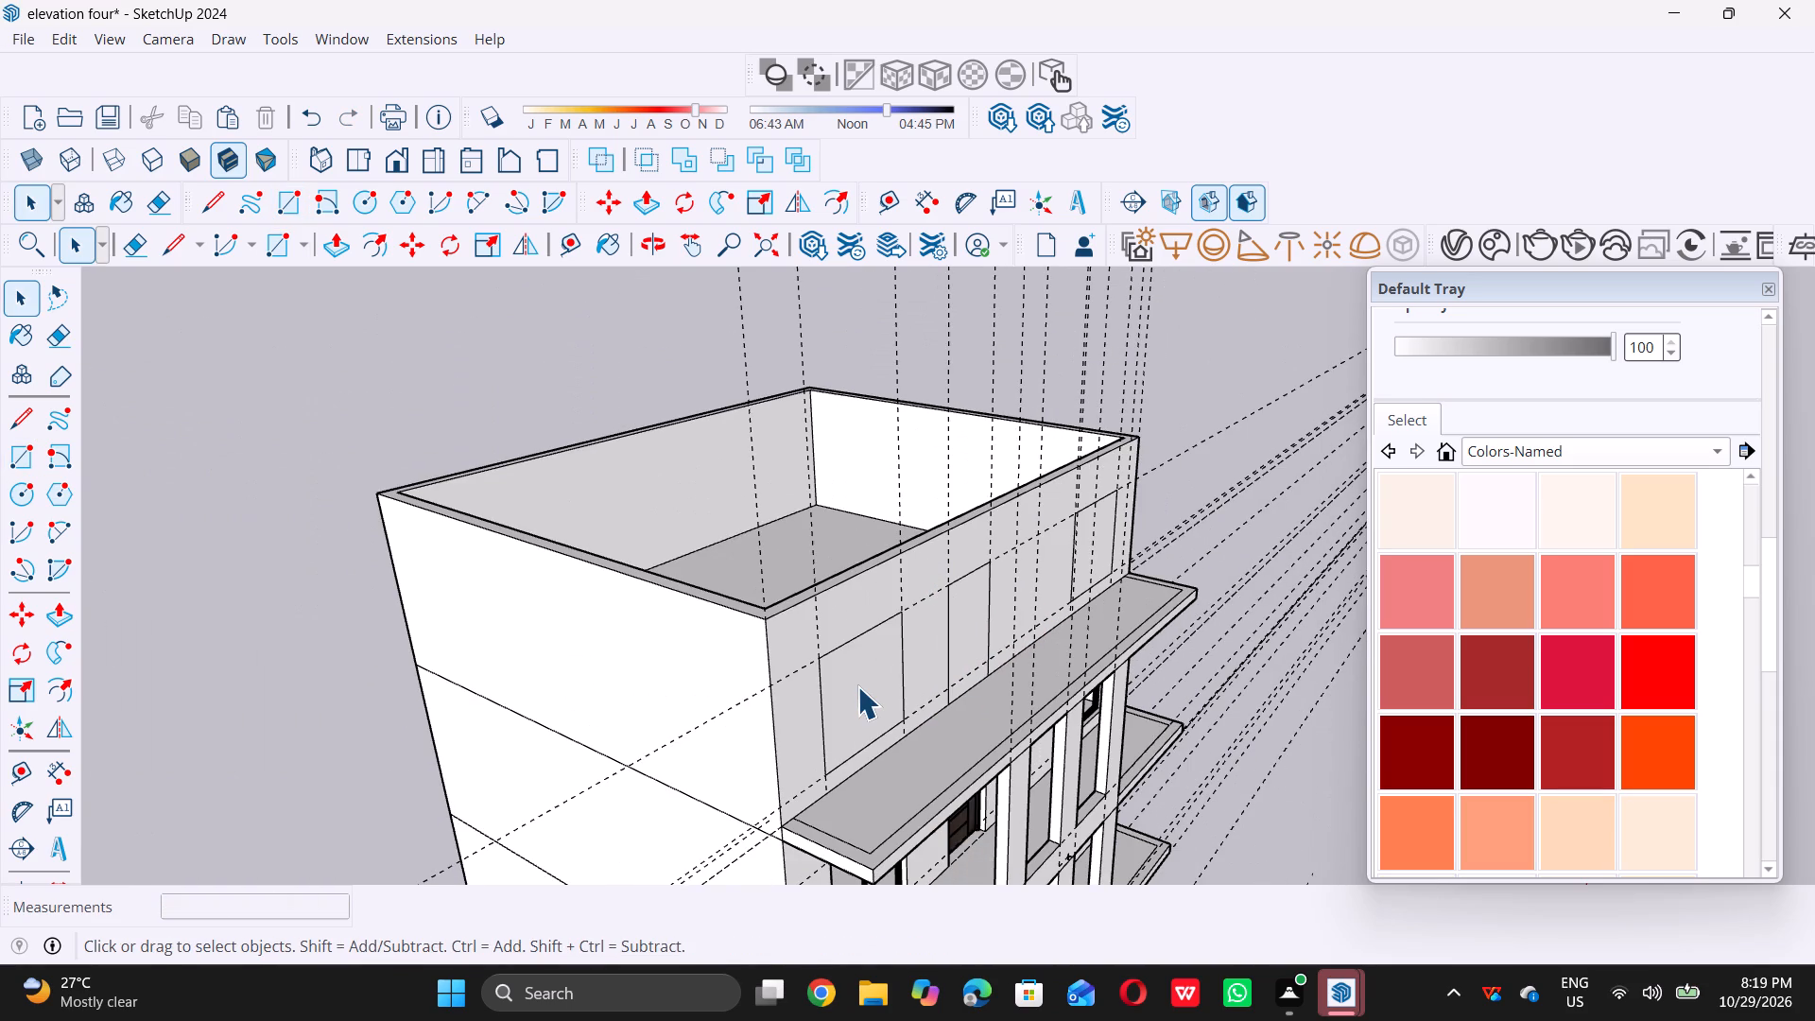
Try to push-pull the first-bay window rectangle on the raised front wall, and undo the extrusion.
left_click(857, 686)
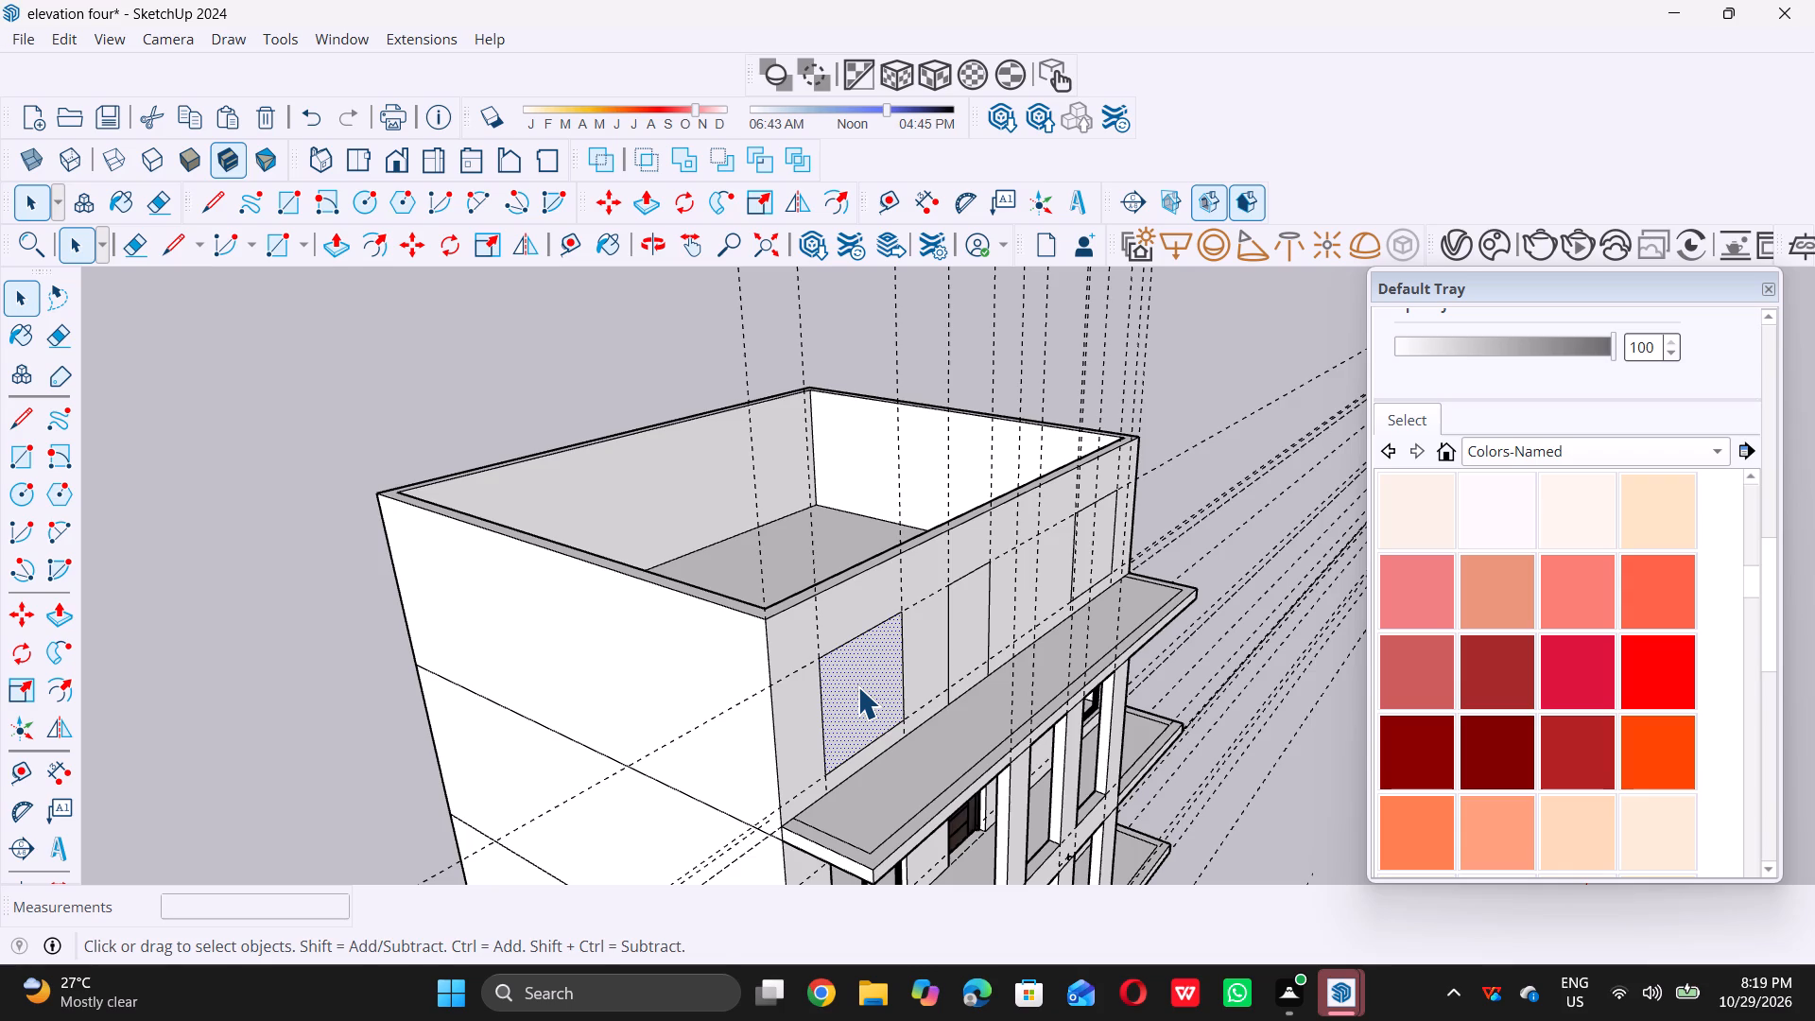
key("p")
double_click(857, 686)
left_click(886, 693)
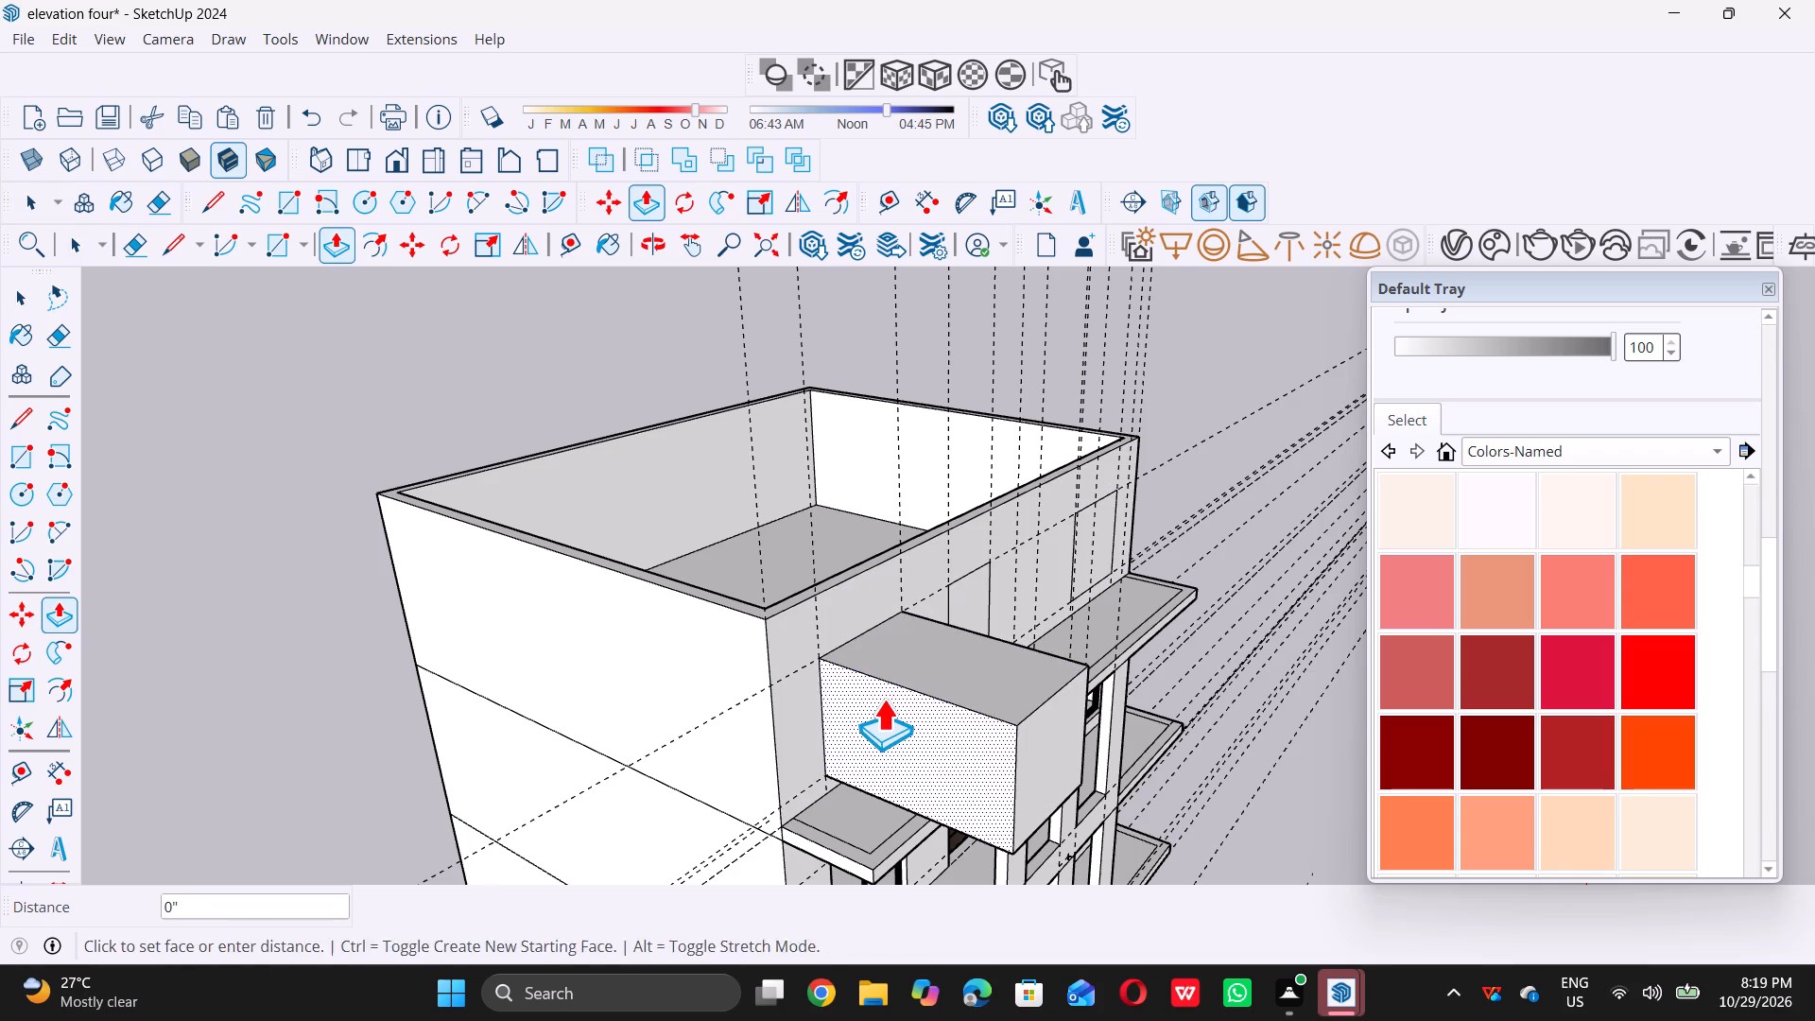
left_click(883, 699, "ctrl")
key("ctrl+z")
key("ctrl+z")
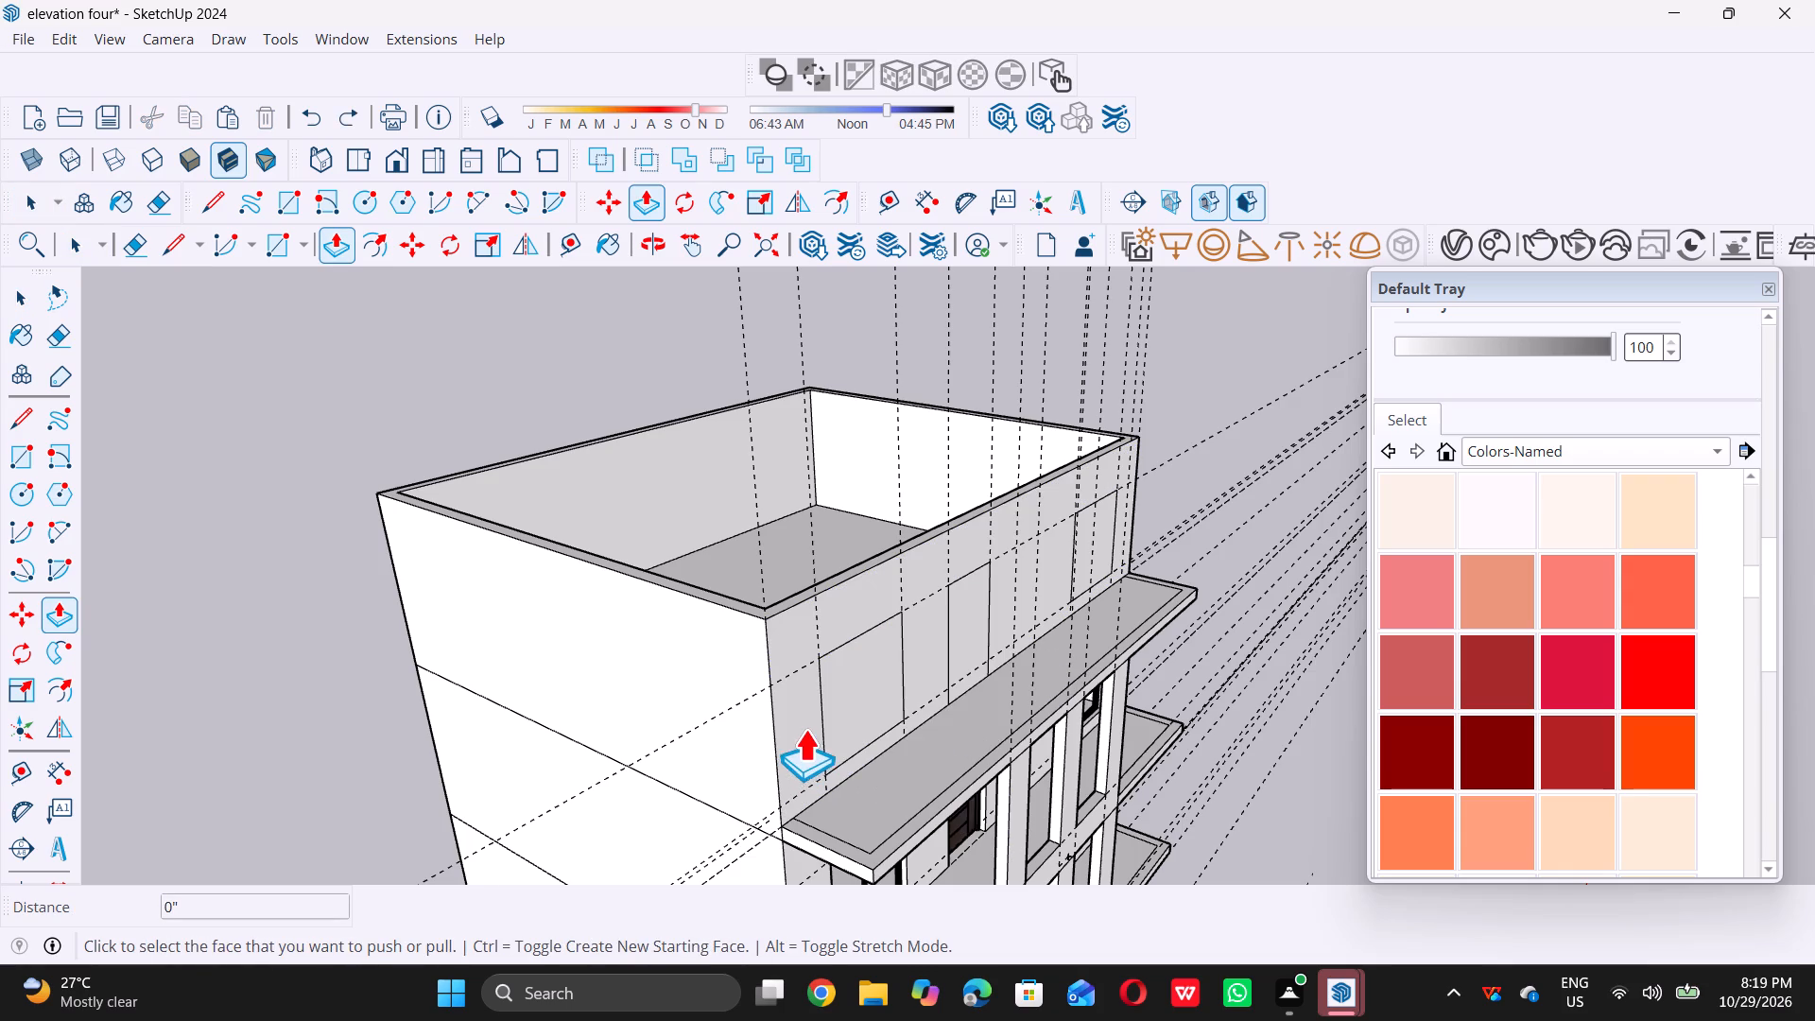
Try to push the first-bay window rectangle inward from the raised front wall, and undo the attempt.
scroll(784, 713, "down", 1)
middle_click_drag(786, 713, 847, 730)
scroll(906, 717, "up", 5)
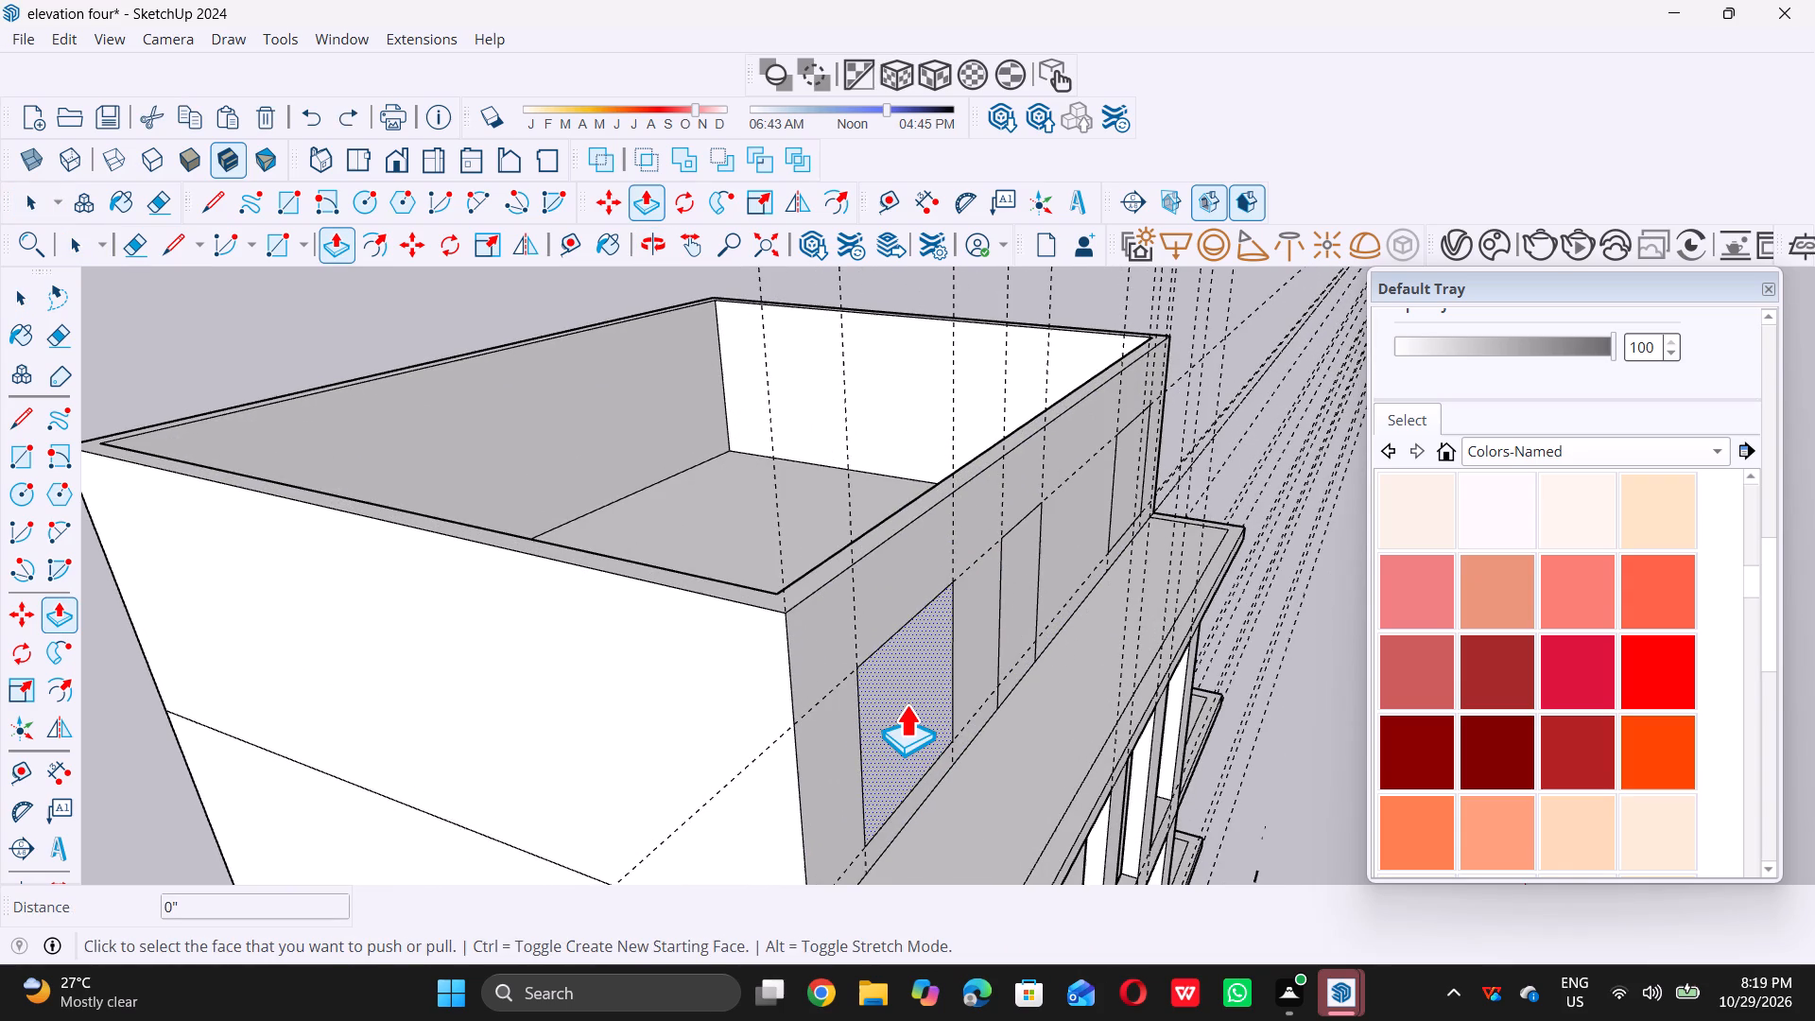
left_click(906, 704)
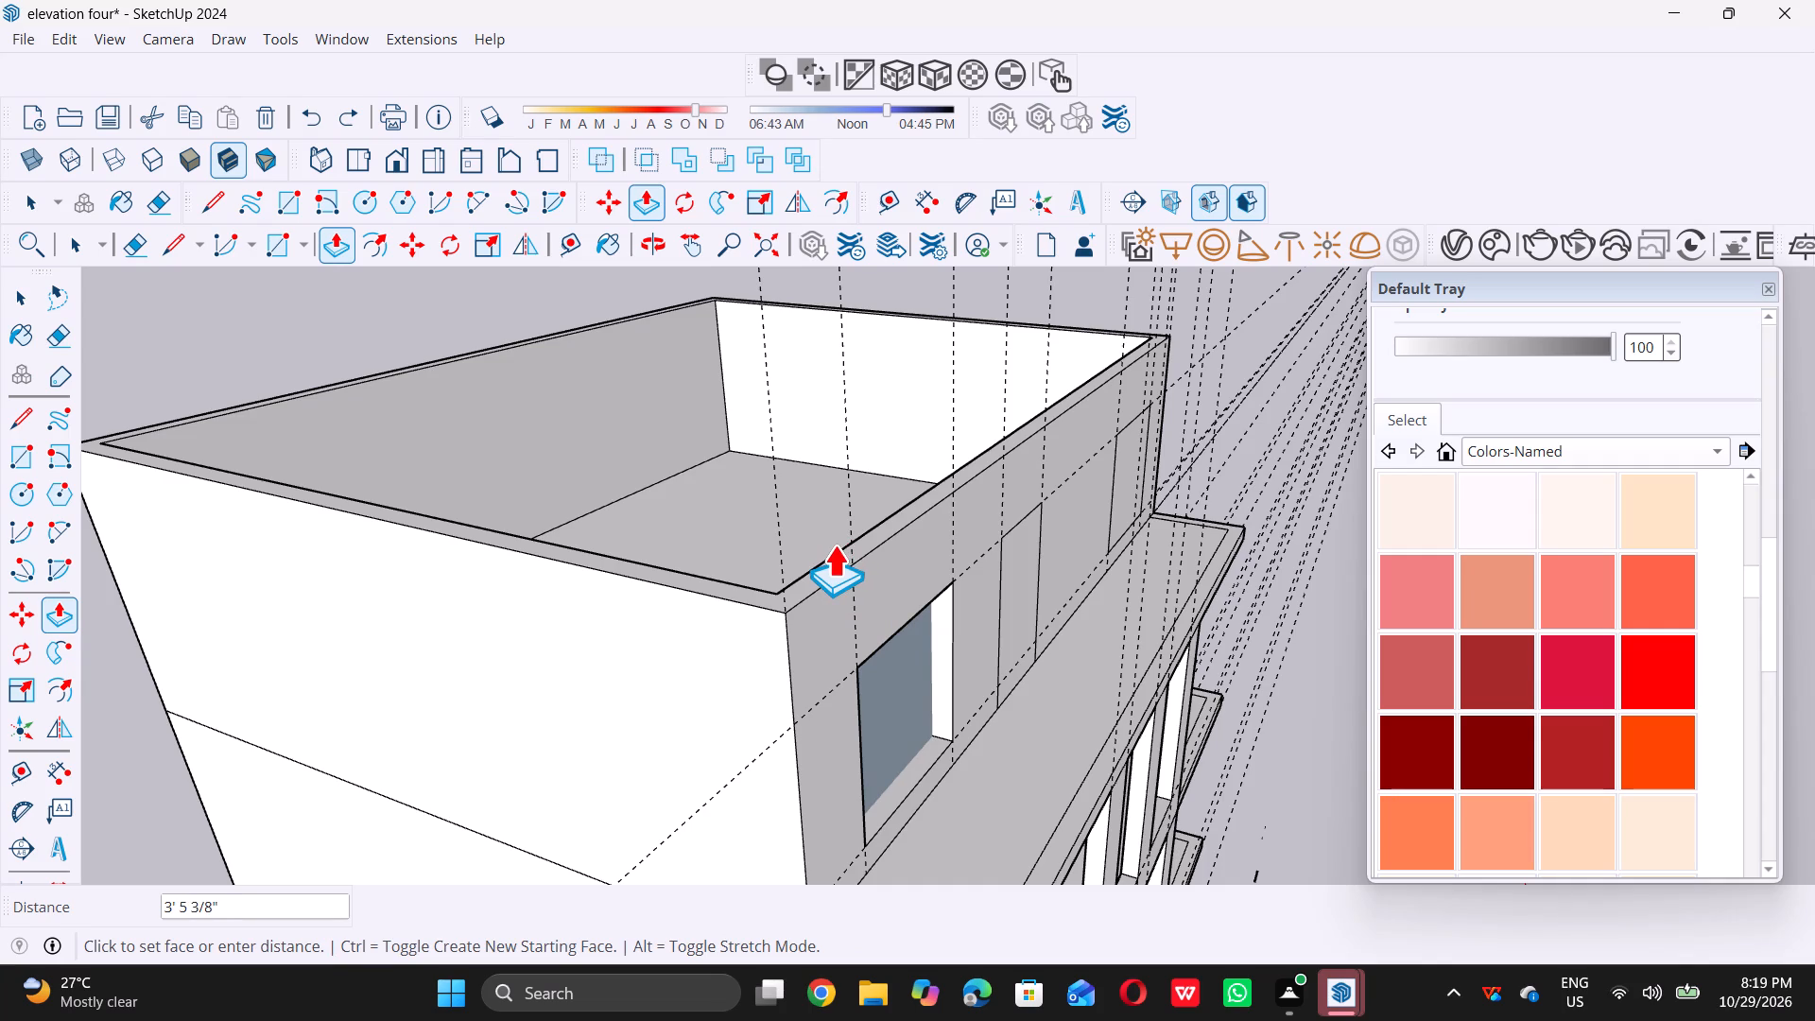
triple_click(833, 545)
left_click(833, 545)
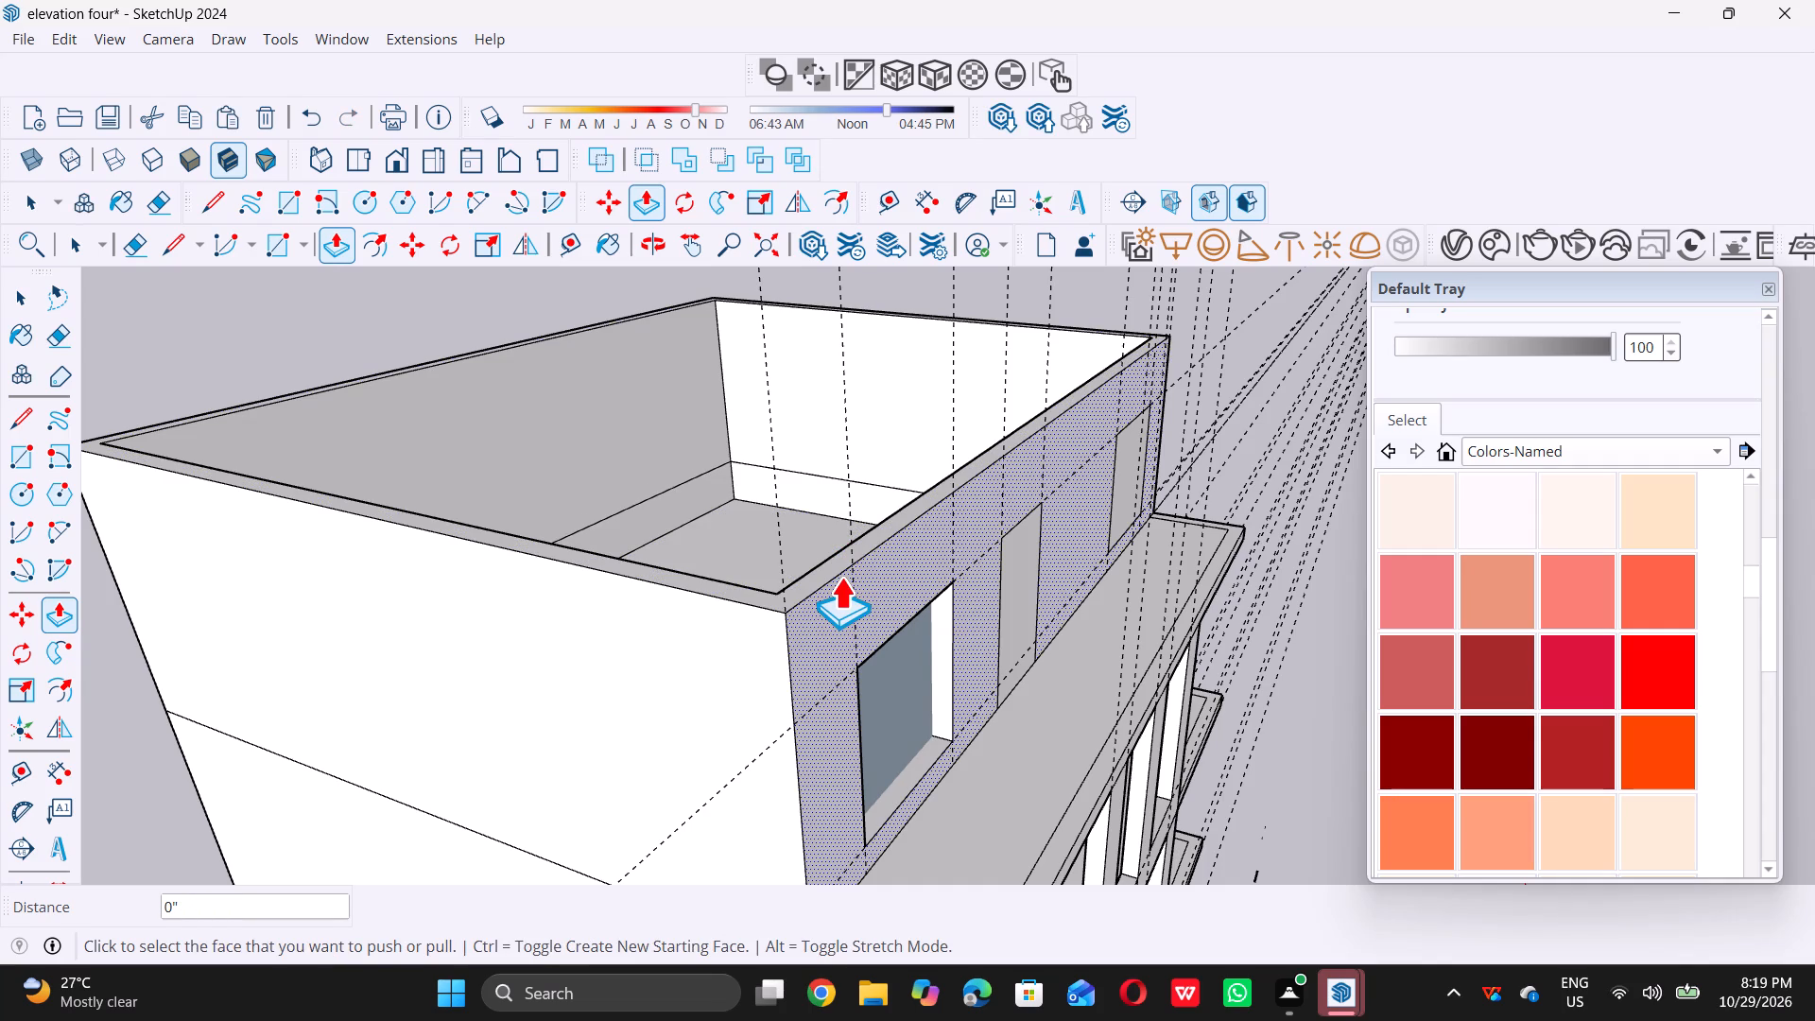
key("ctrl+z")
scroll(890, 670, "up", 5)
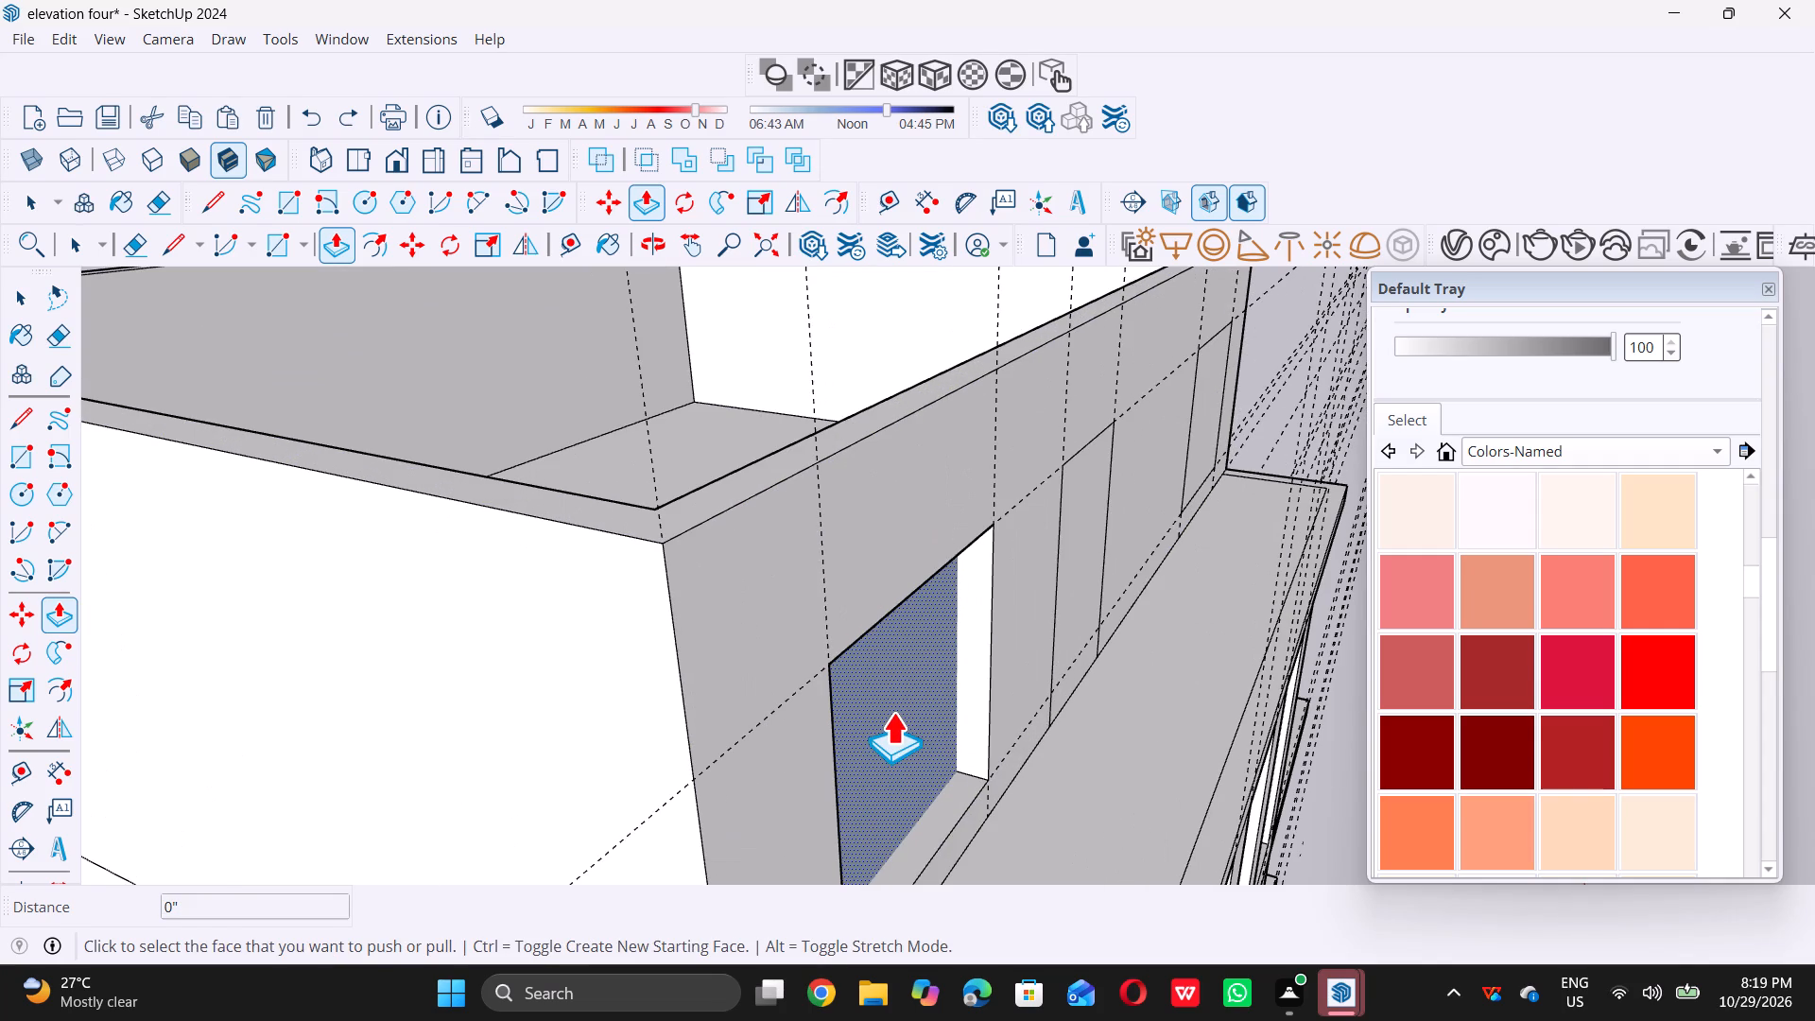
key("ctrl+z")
Push the first-bay window rectangle 9" inward to cut an opening through the raised front wall.
left_click(901, 714)
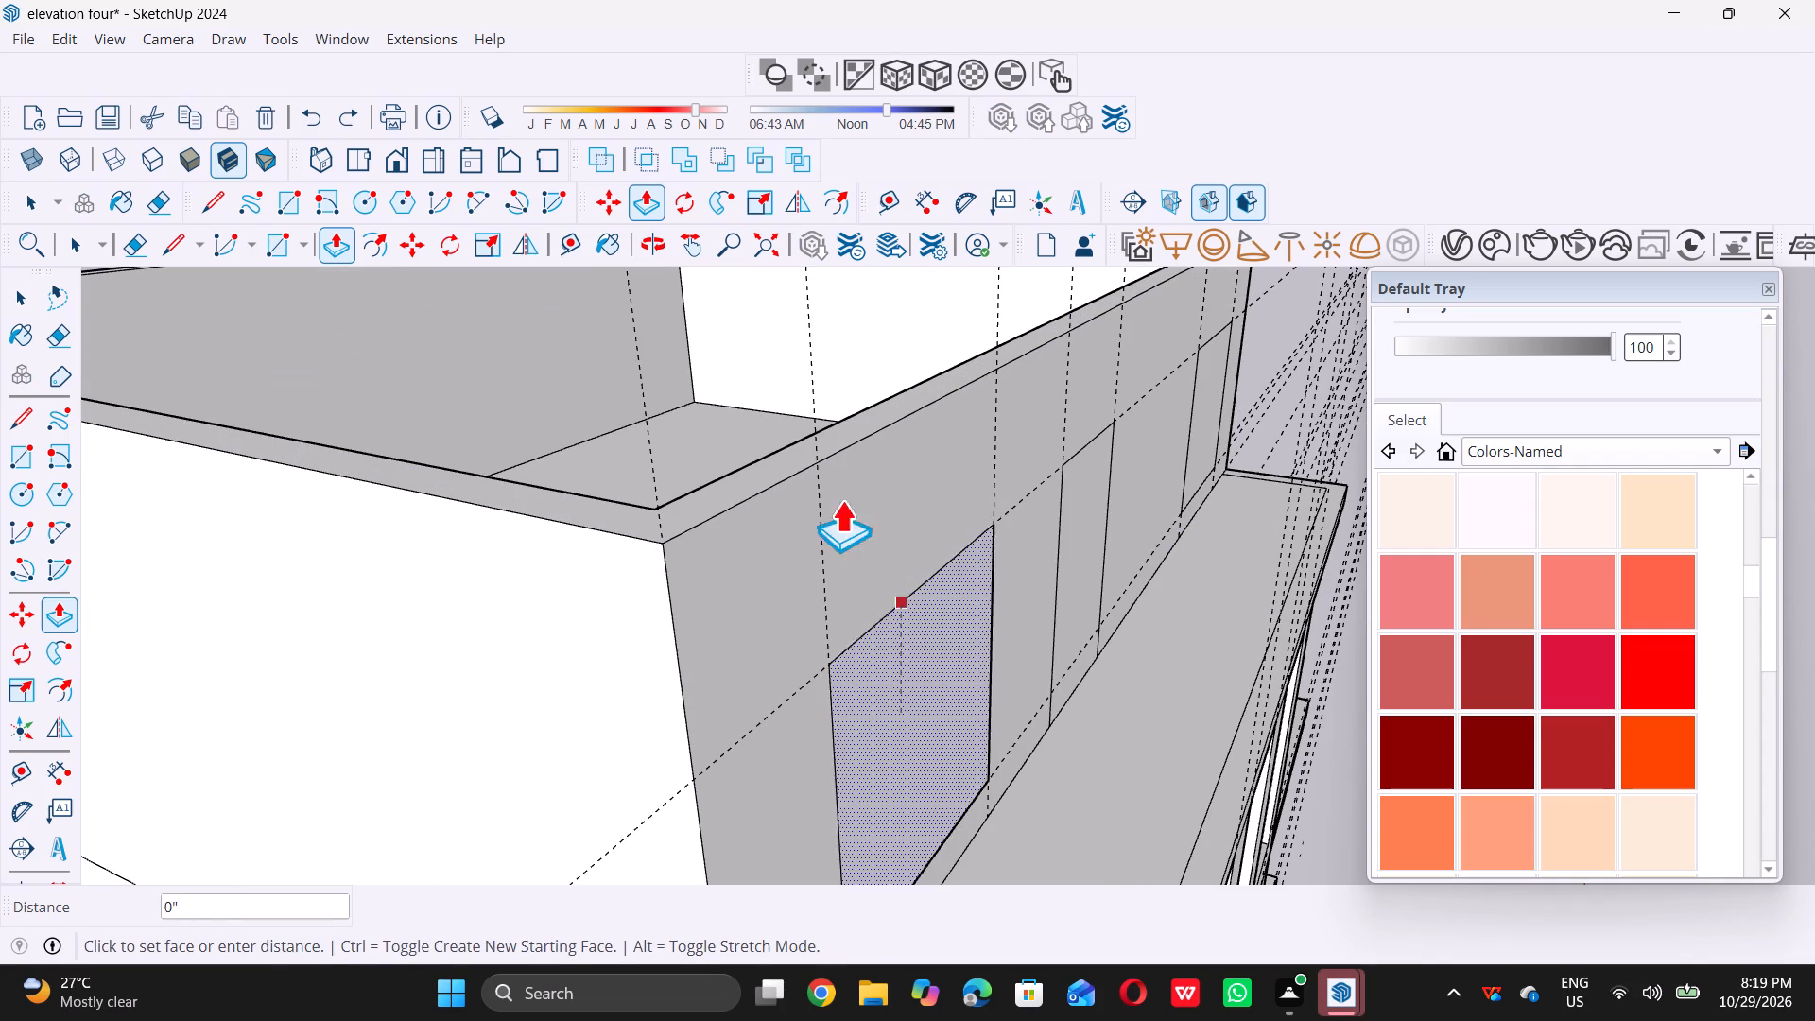
left_click(762, 451)
scroll(755, 566, "down", 3)
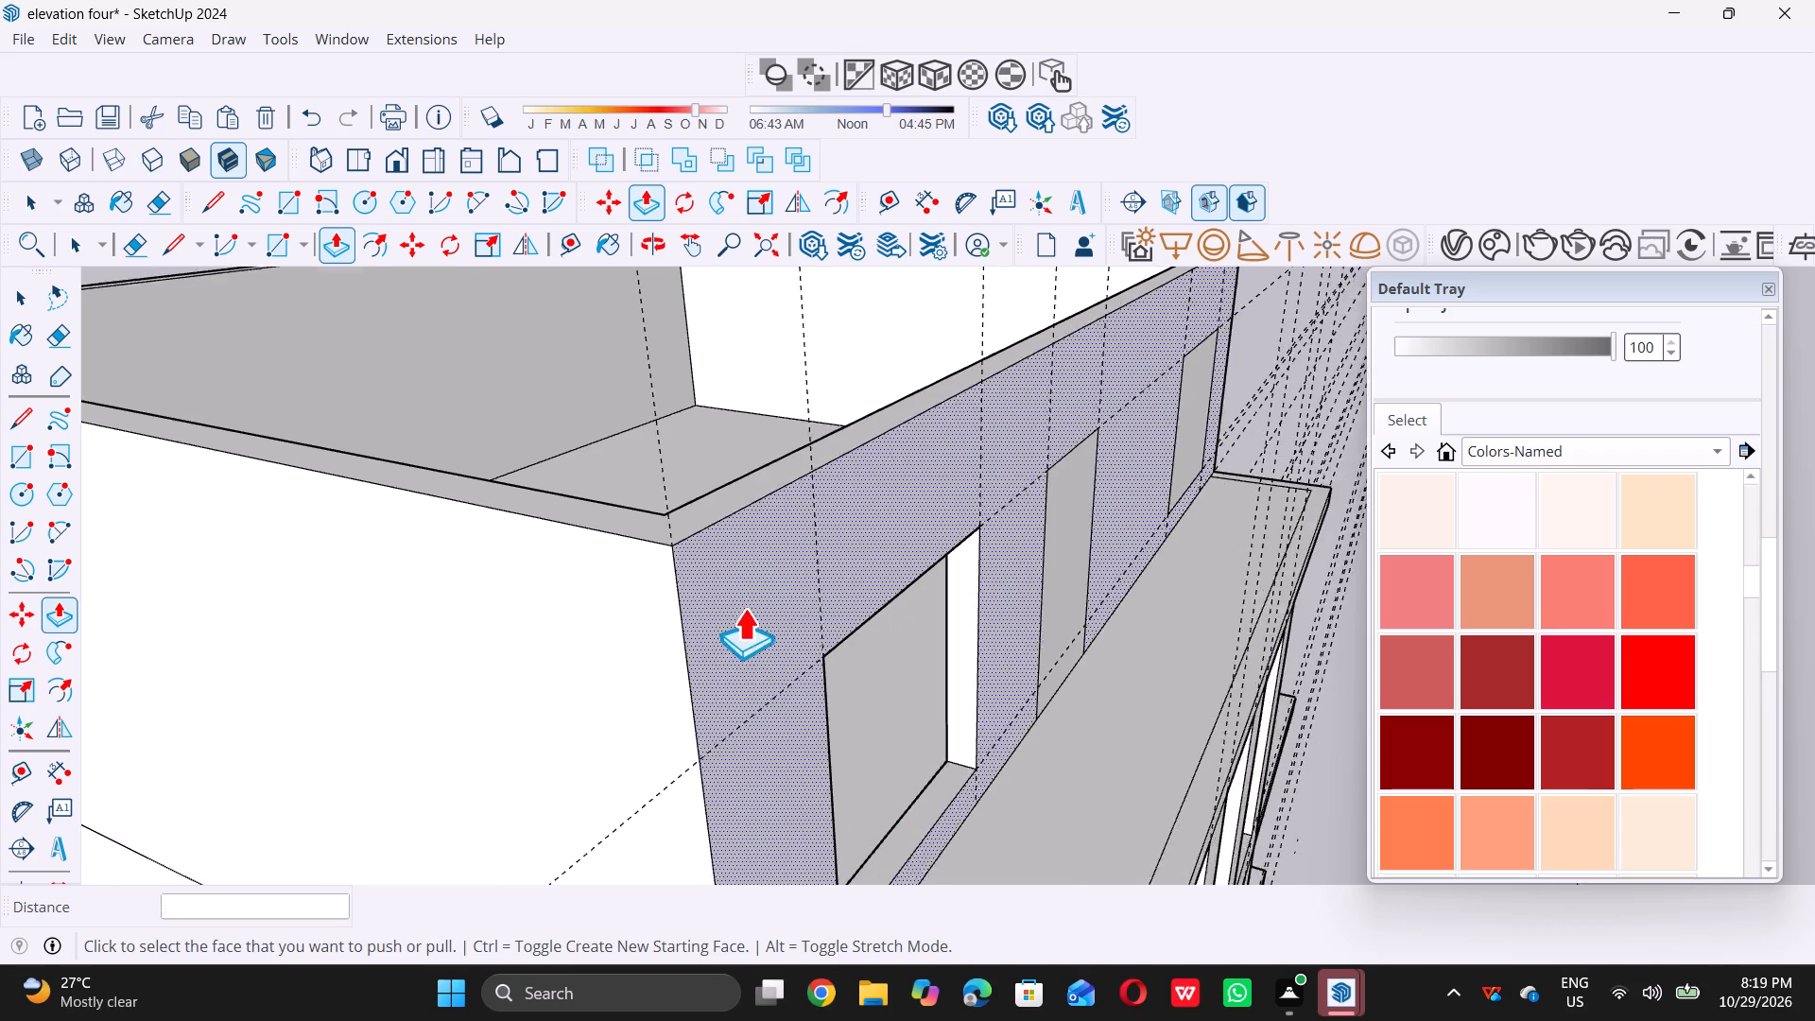
scroll(744, 608, "down", 6)
Repeat the 9" push on the door rectangle and the last-bay window rectangle to cut their openings through the wall.
scroll(981, 527, "up", 4)
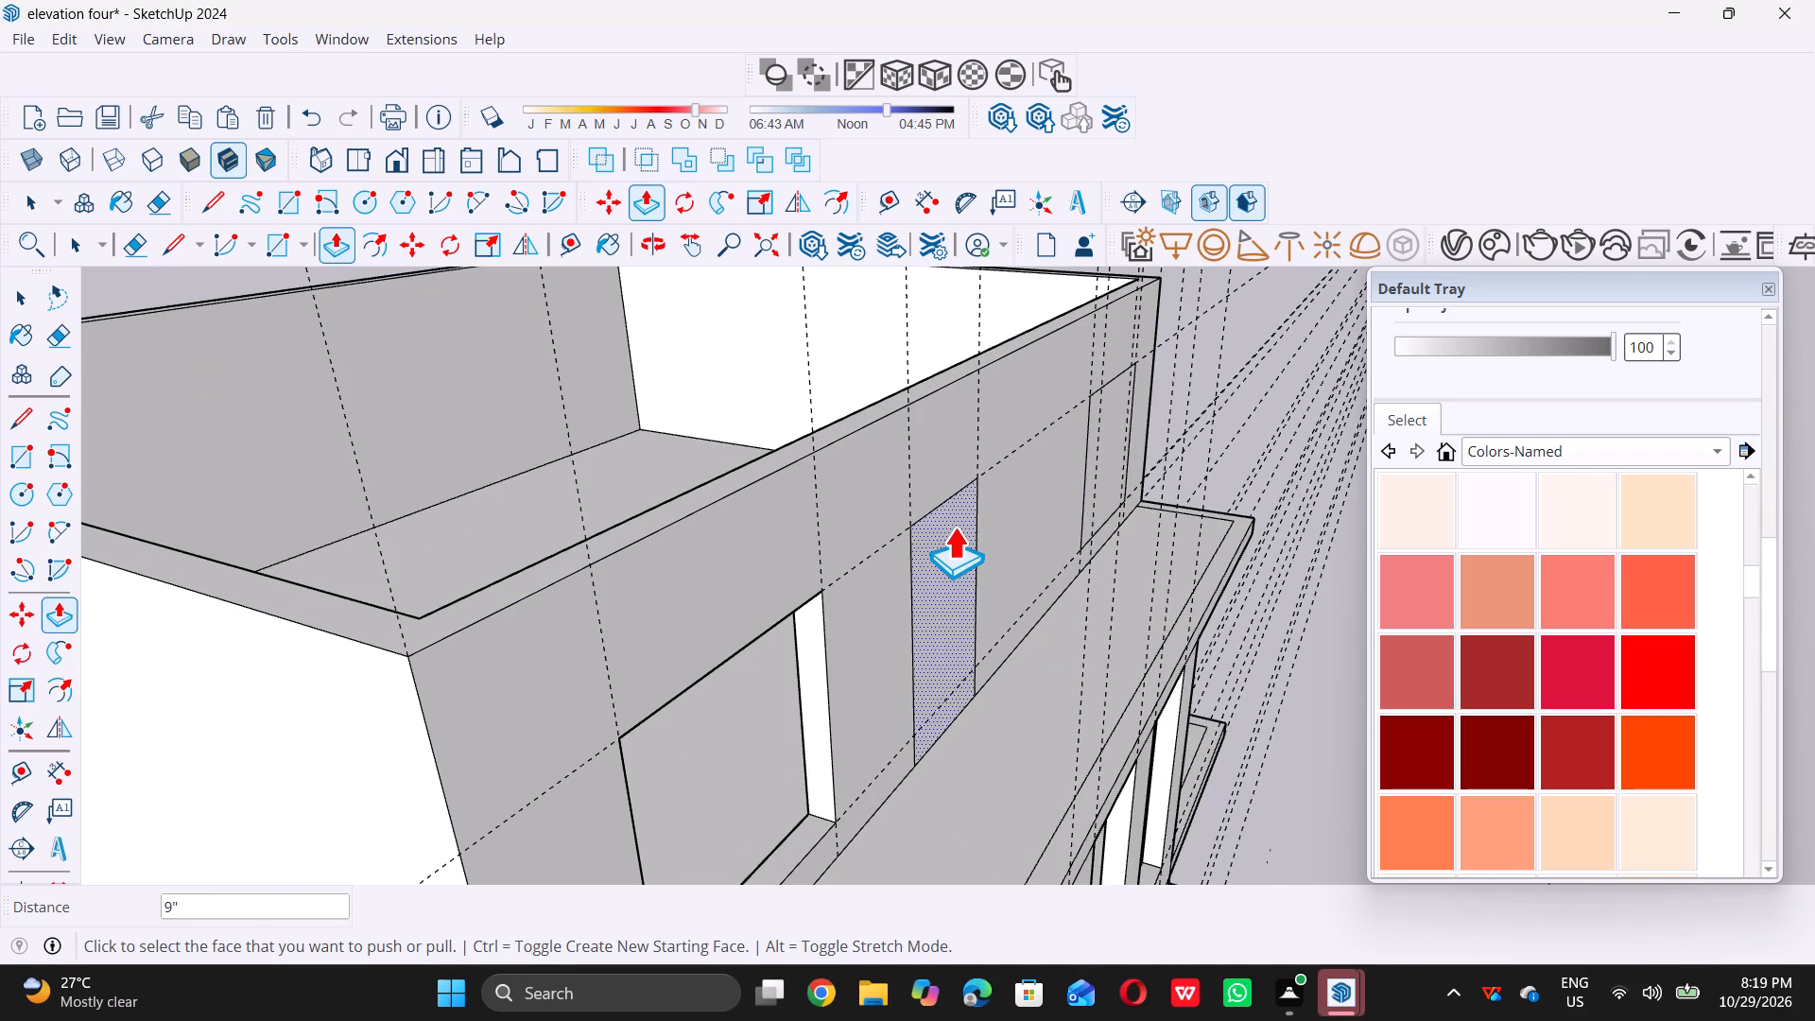
scroll(940, 566, "up", 3)
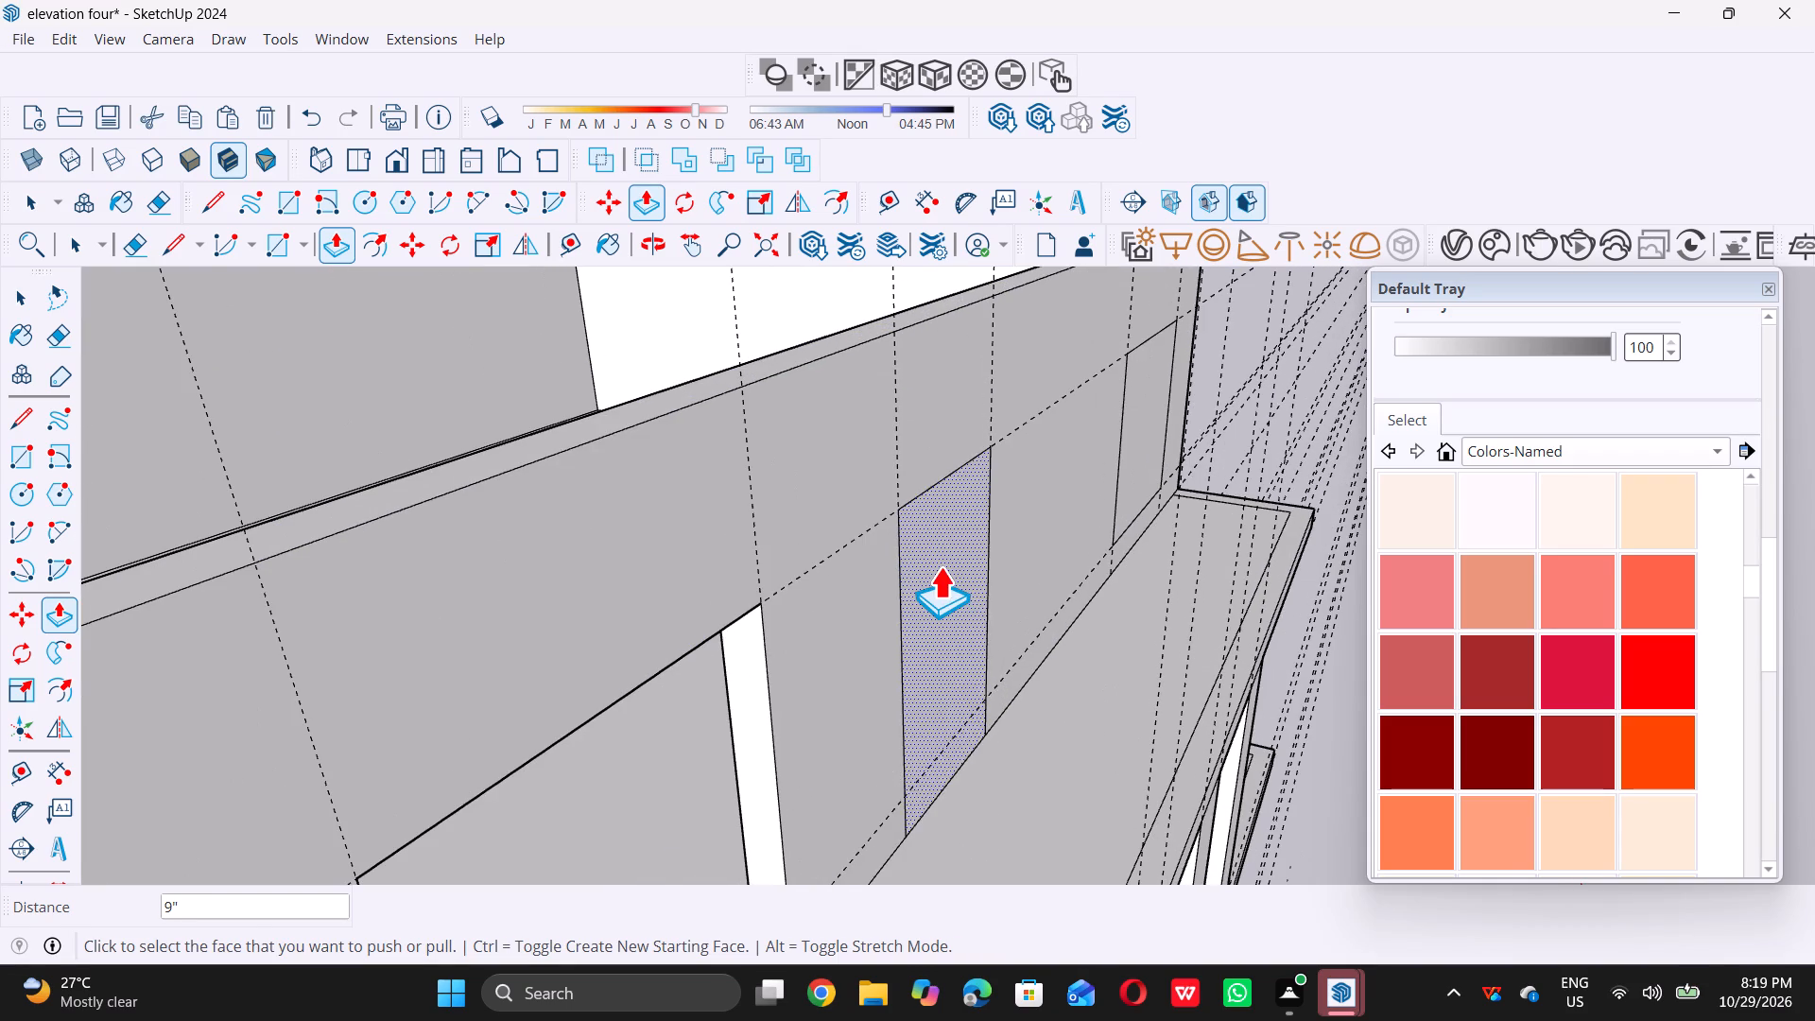
double_click(940, 566)
scroll(943, 742, "down", 8)
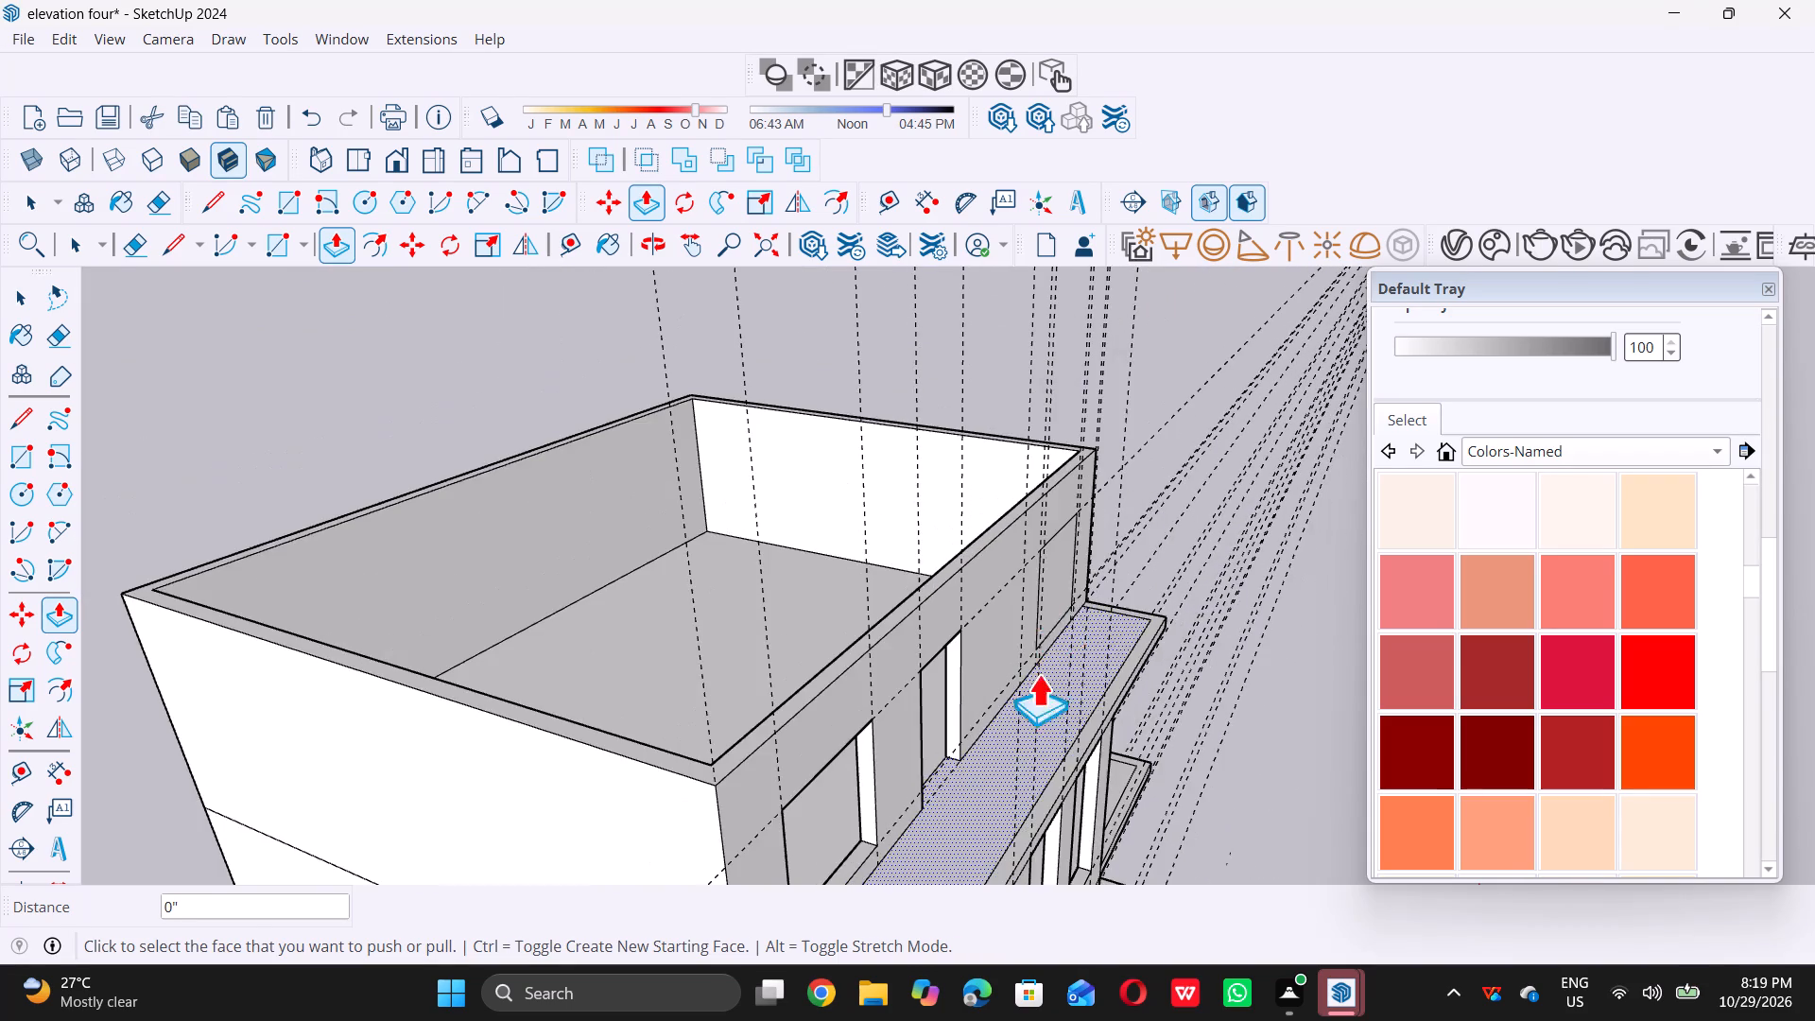
scroll(1064, 531, "up", 6)
double_click(1053, 555)
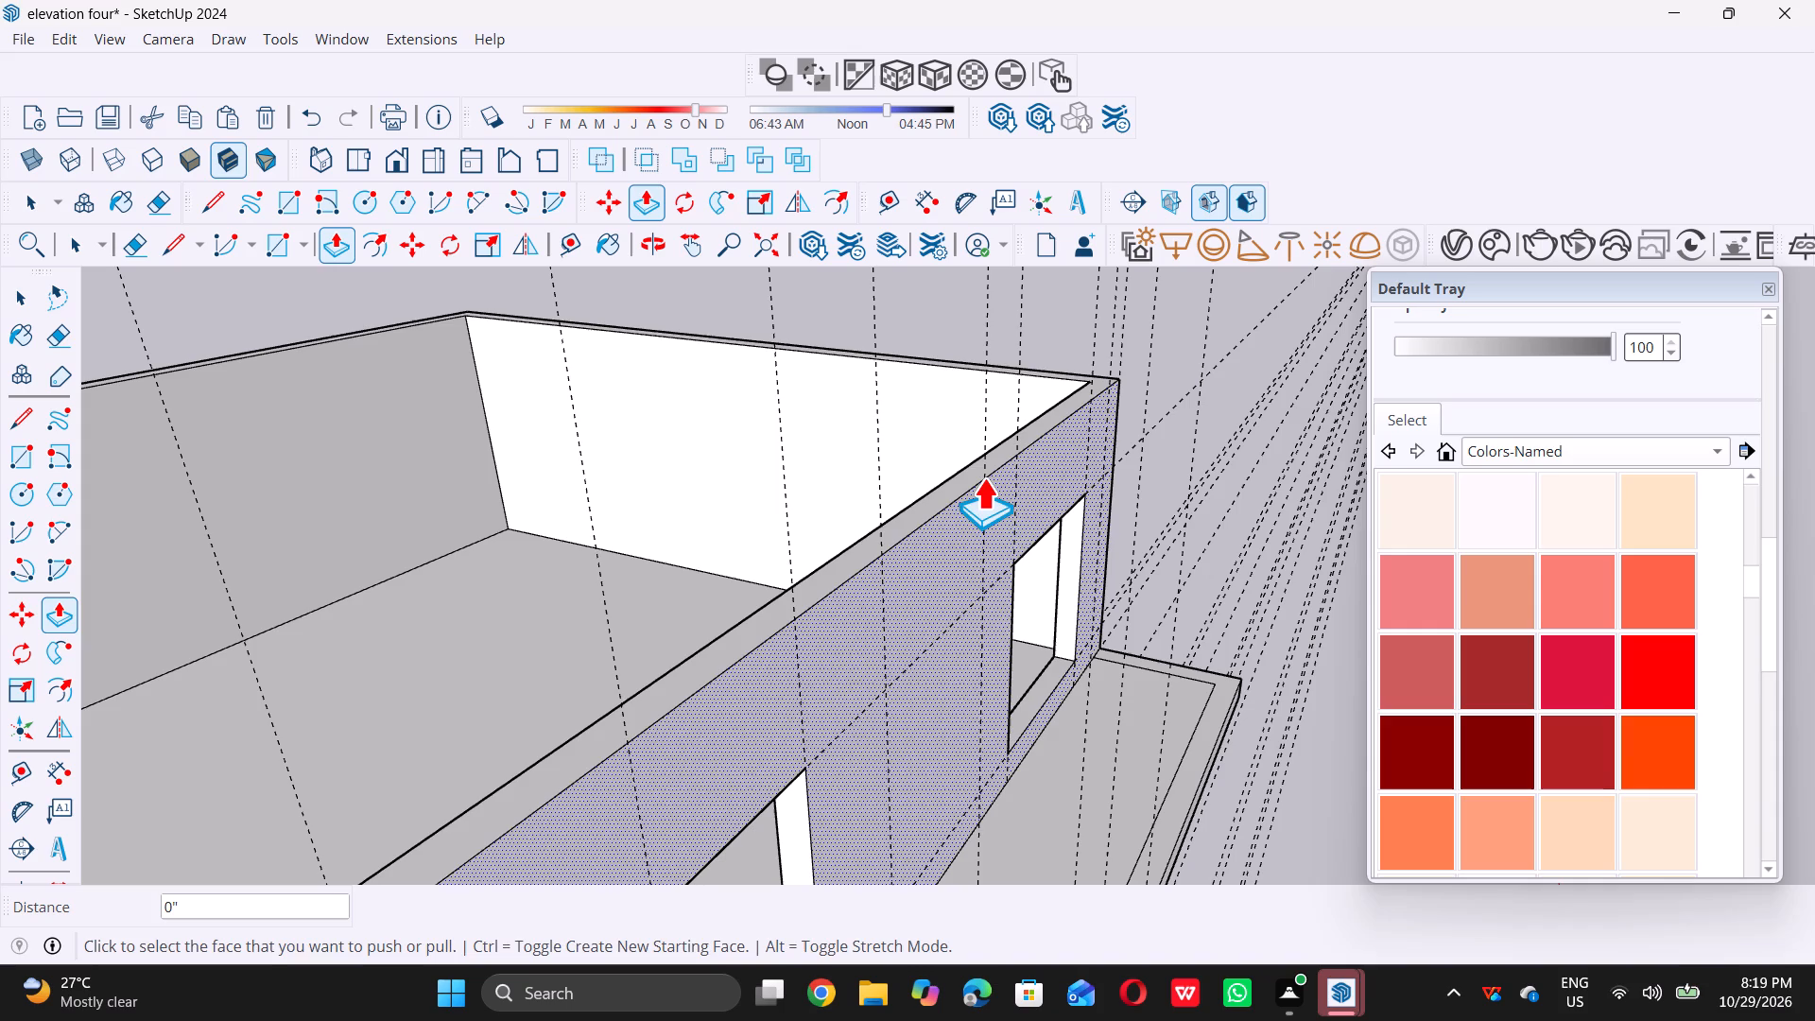
key("space")
Copy the door from the level below 10' 9" straight up into the top-level door opening.
scroll(995, 732, "down", 16)
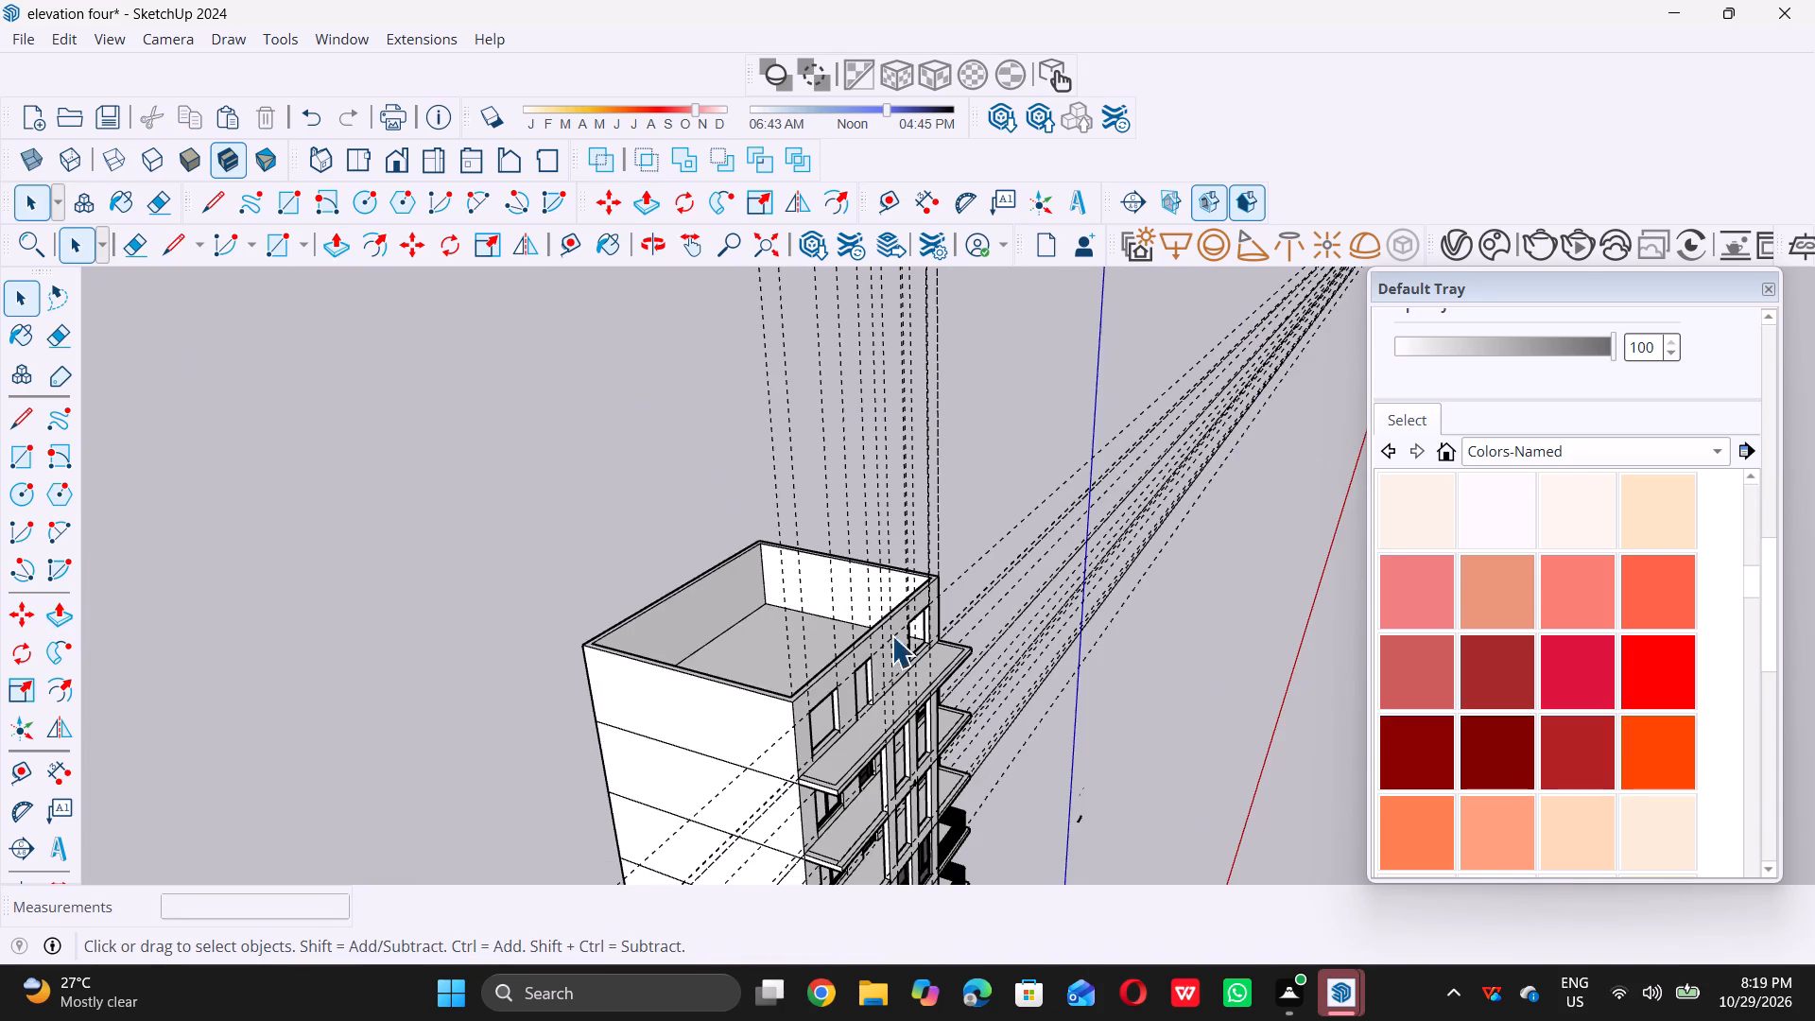
middle_click_drag(881, 697, 794, 632)
scroll(812, 587, "down", 4)
scroll(820, 694, "up", 3)
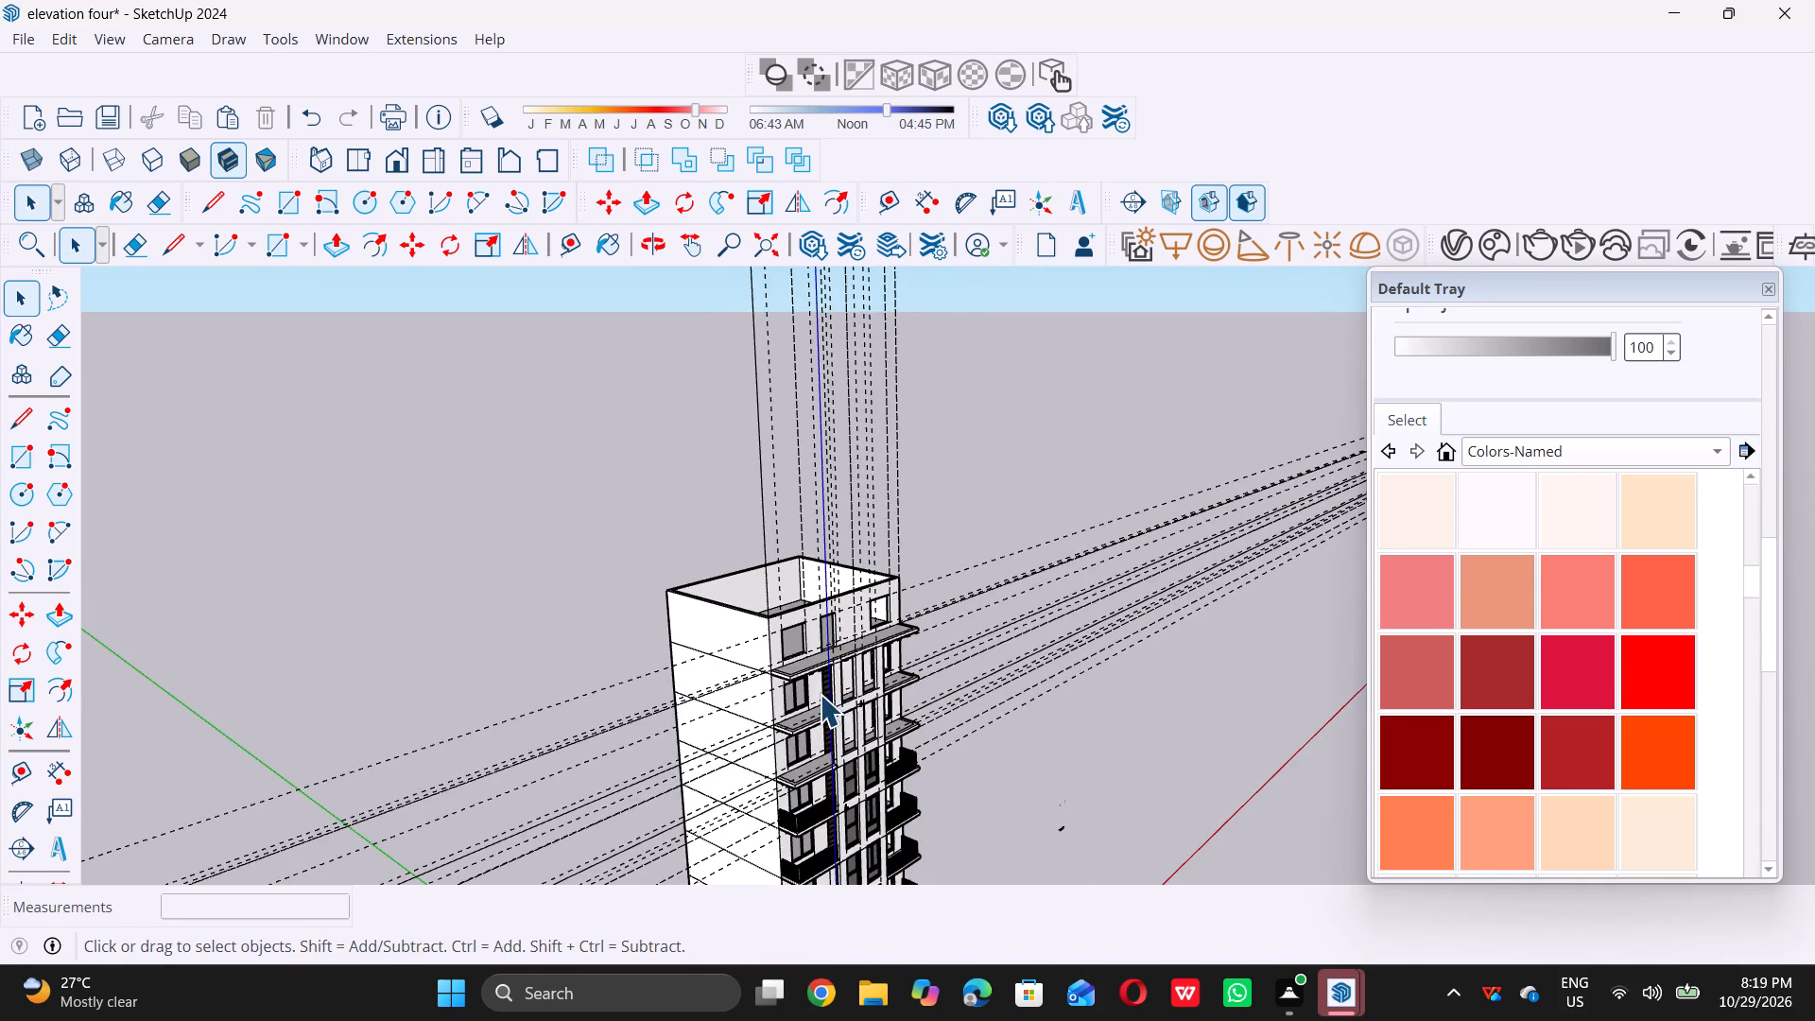
scroll(820, 694, "up", 6)
middle_click_drag(819, 694, 845, 679)
scroll(845, 679, "up", 9)
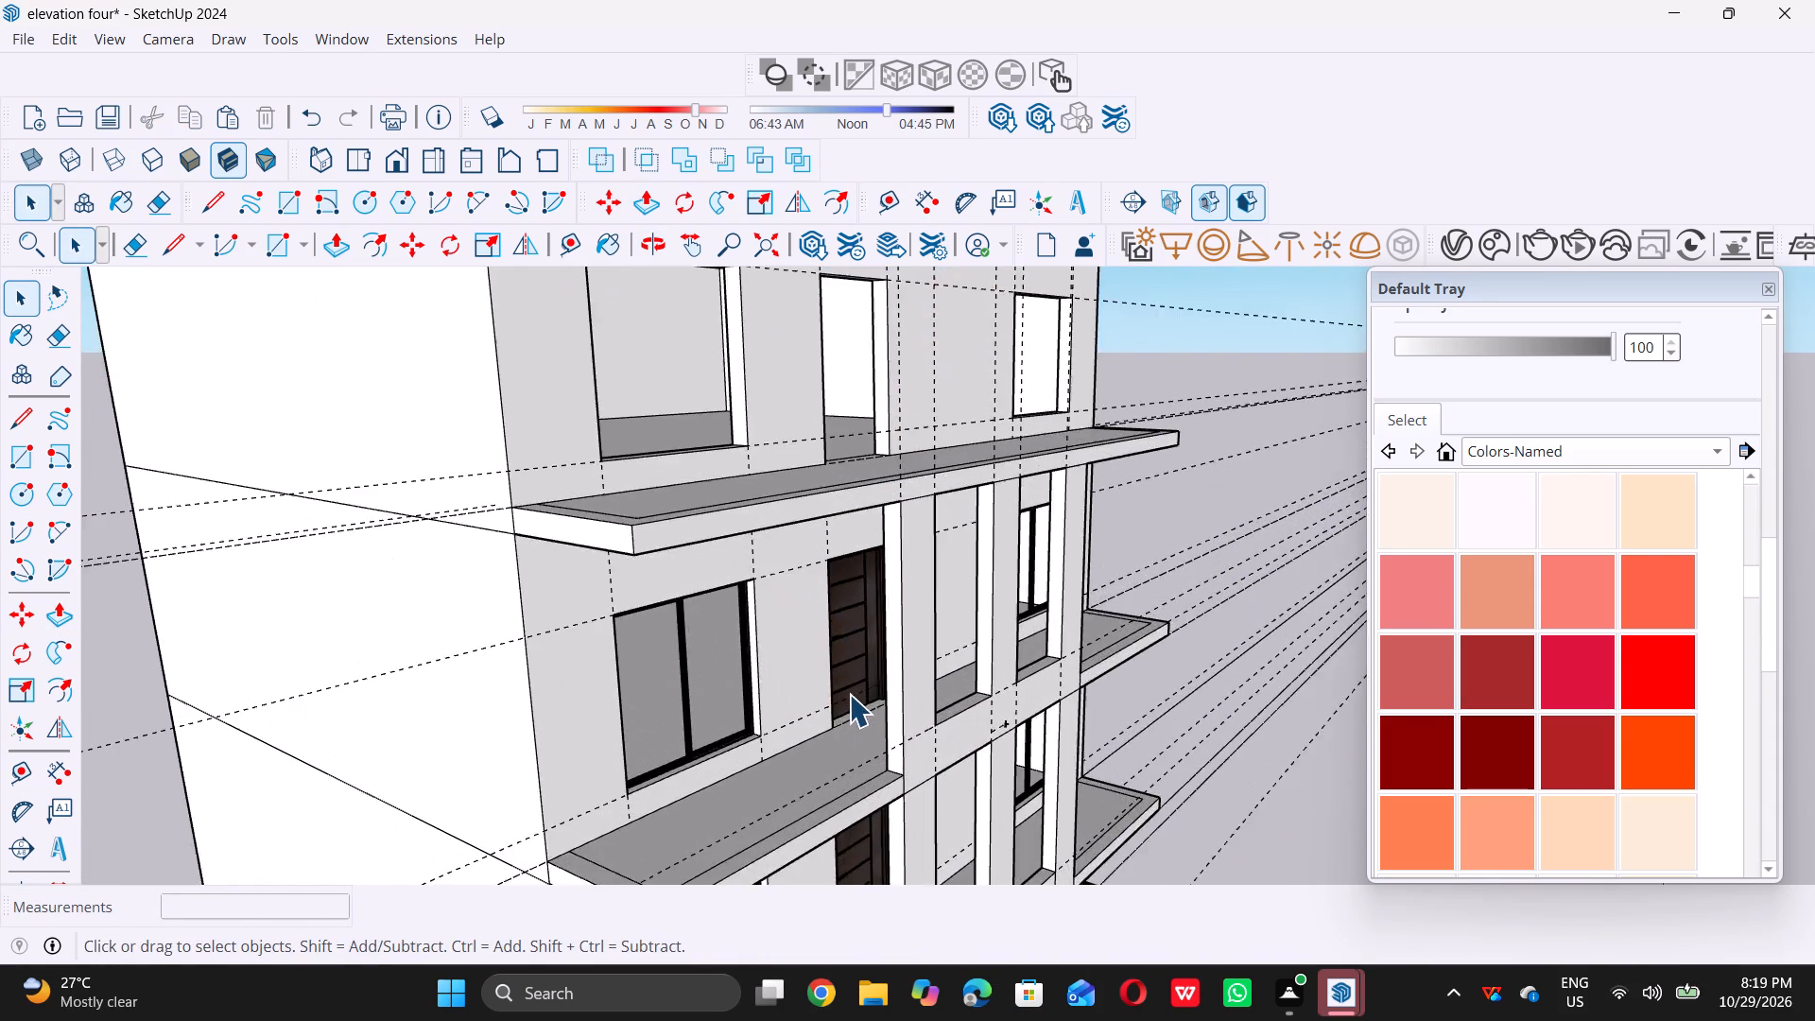
scroll(849, 694, "up", 6)
left_click(849, 697)
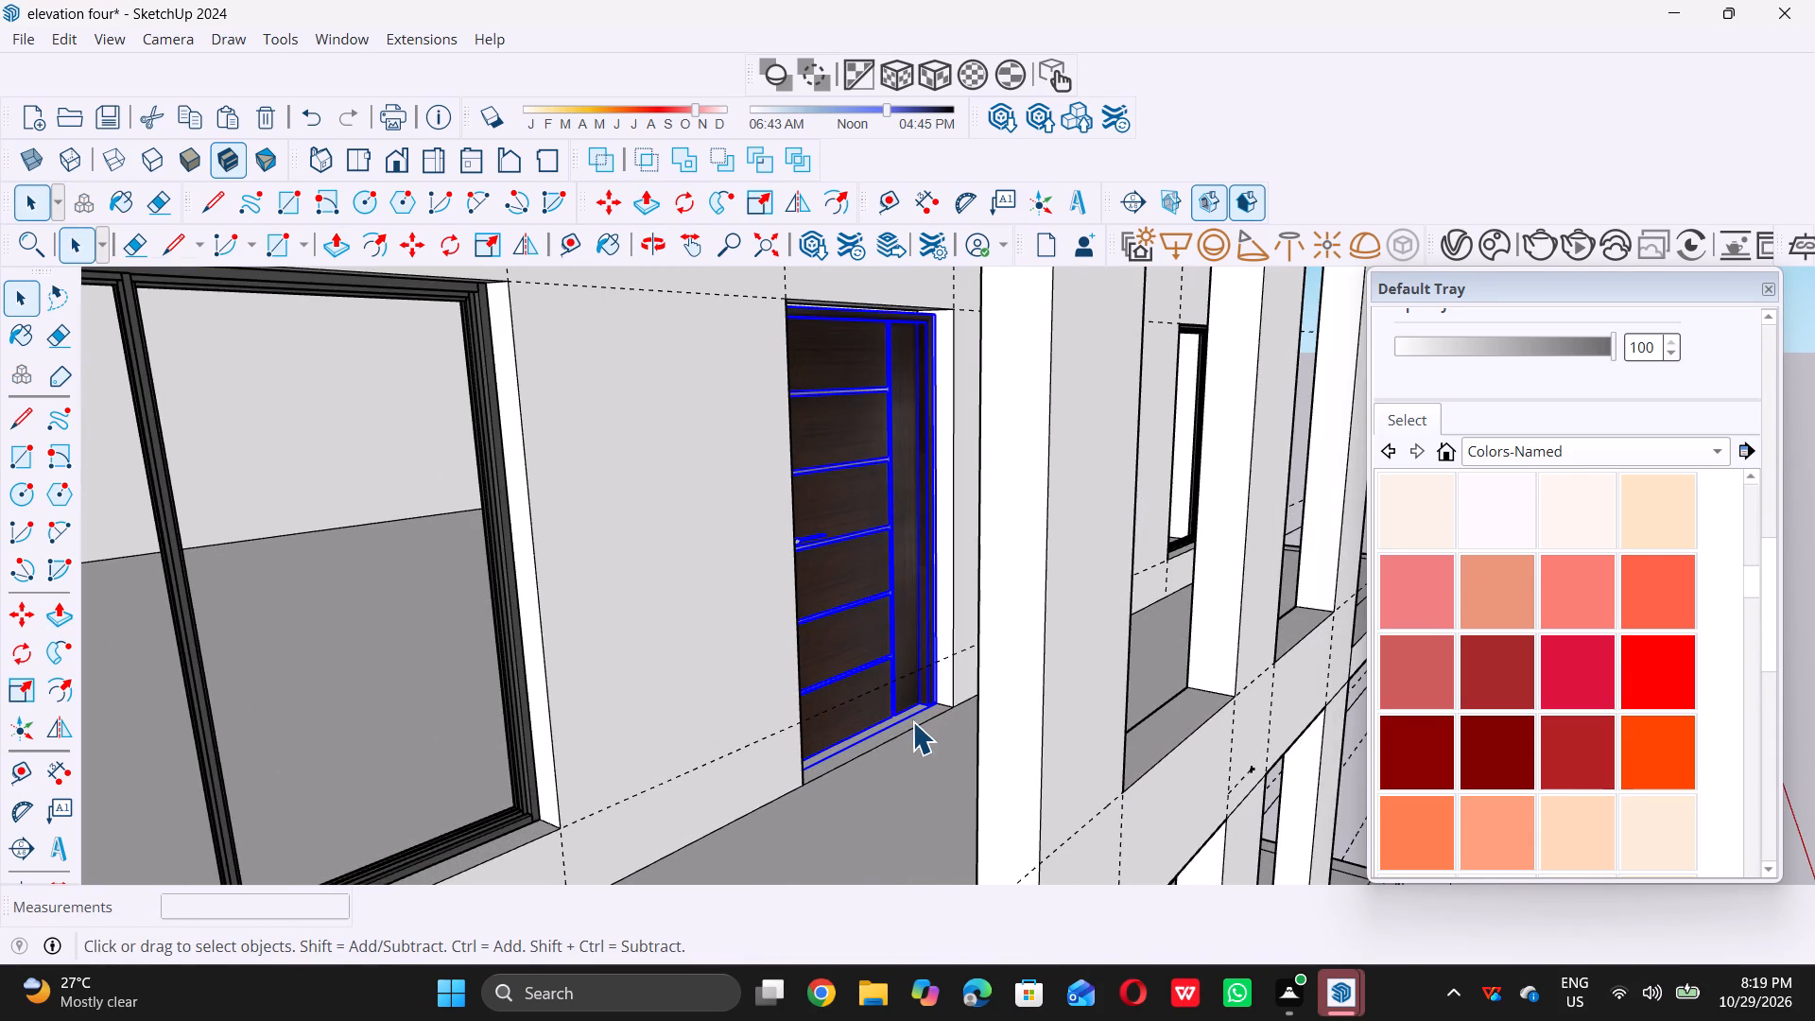
key("m")
scroll(926, 709, "up", 5)
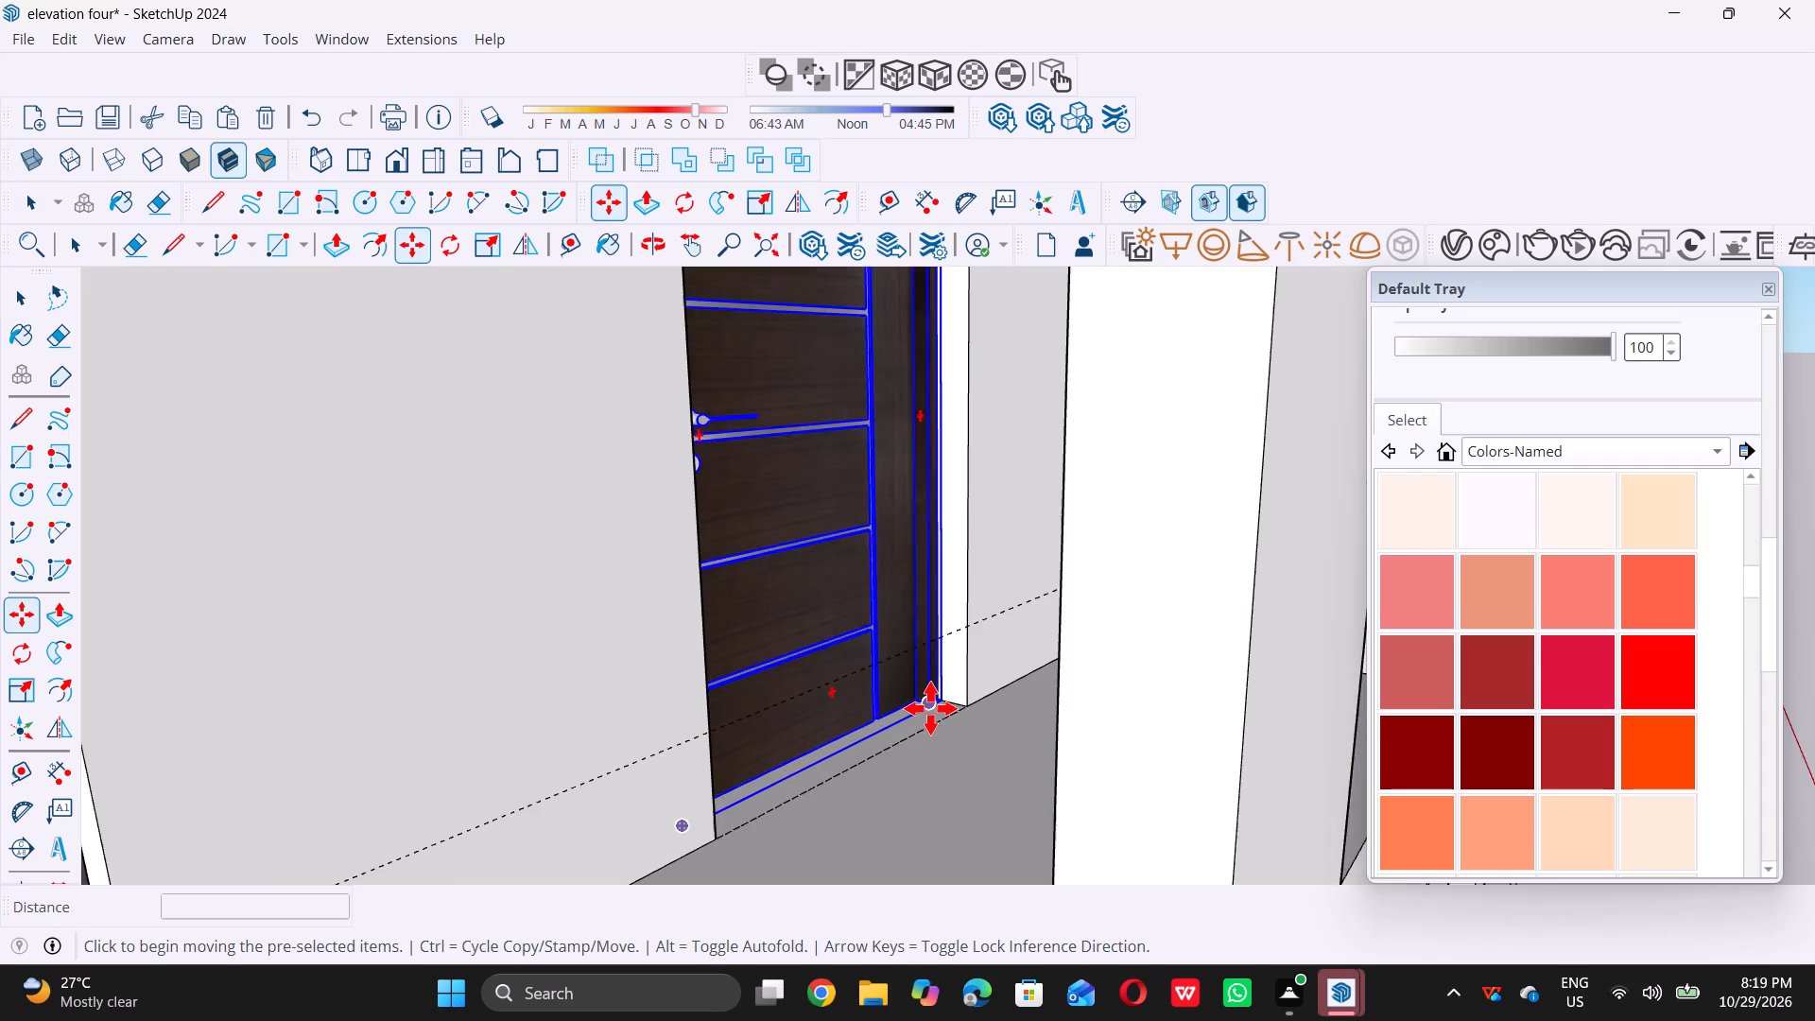
scroll(930, 708, "up", 3)
left_click(947, 696)
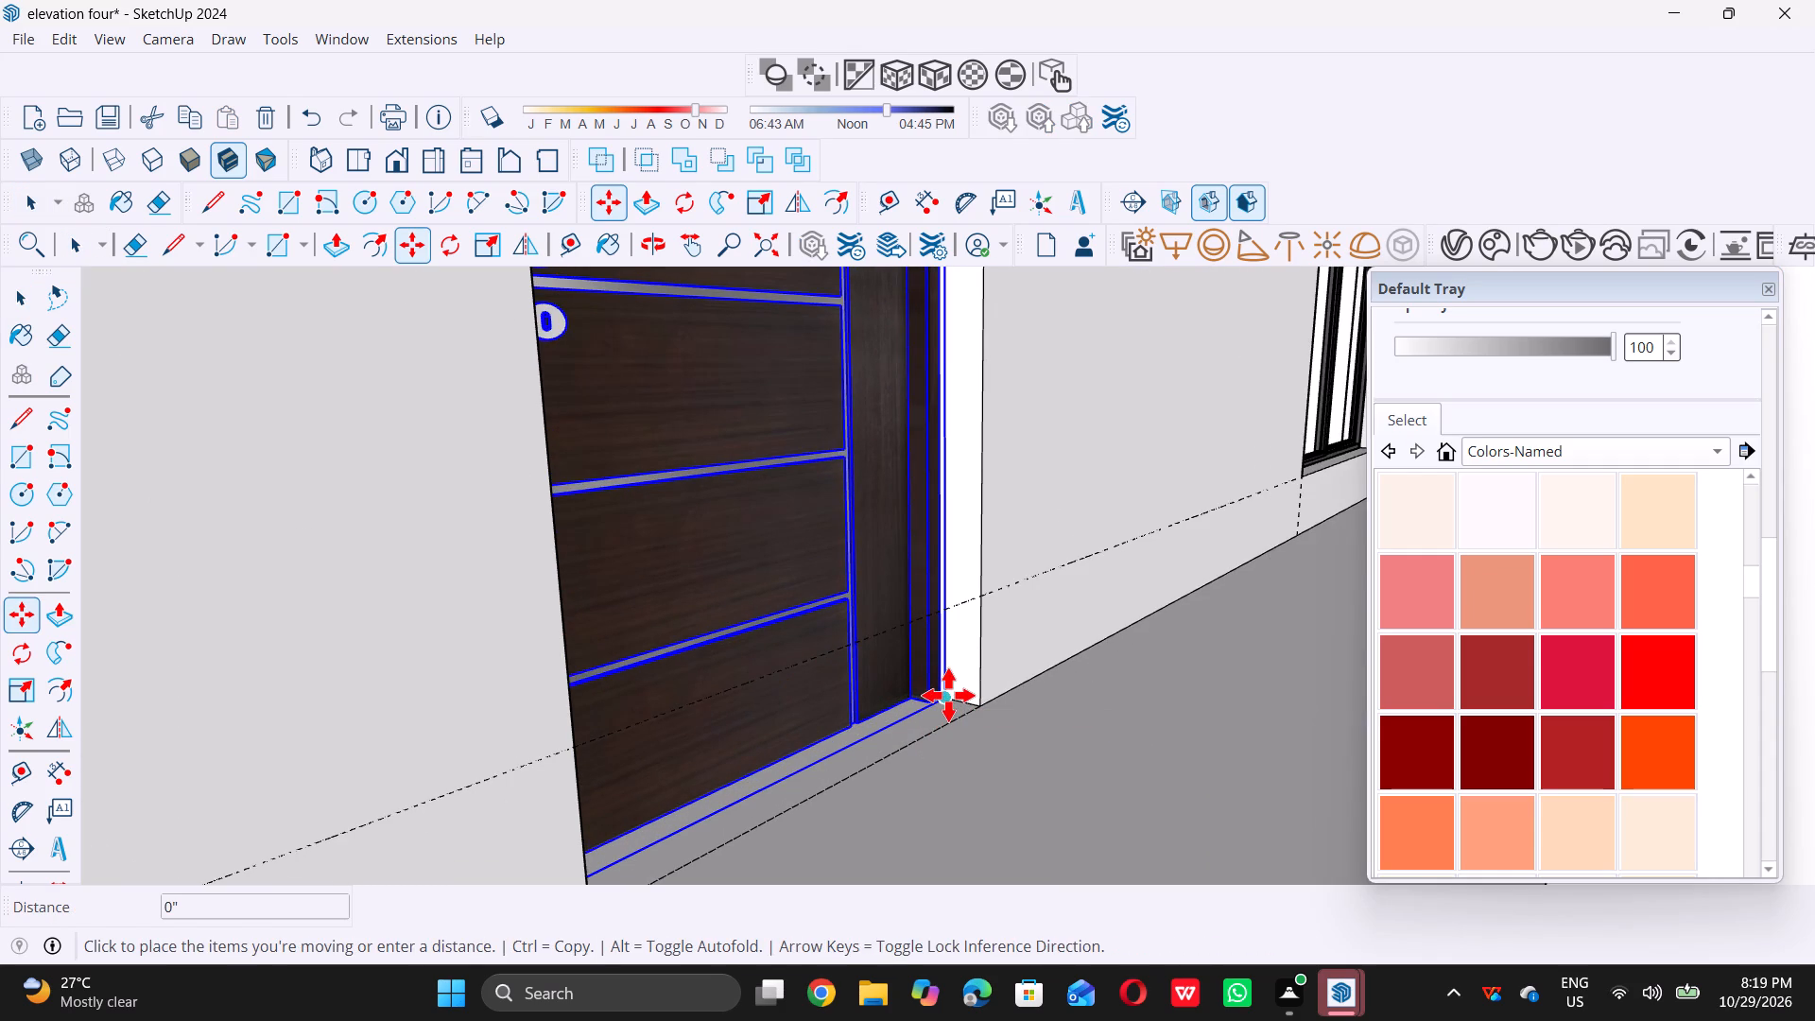
scroll(948, 695, "down", 19)
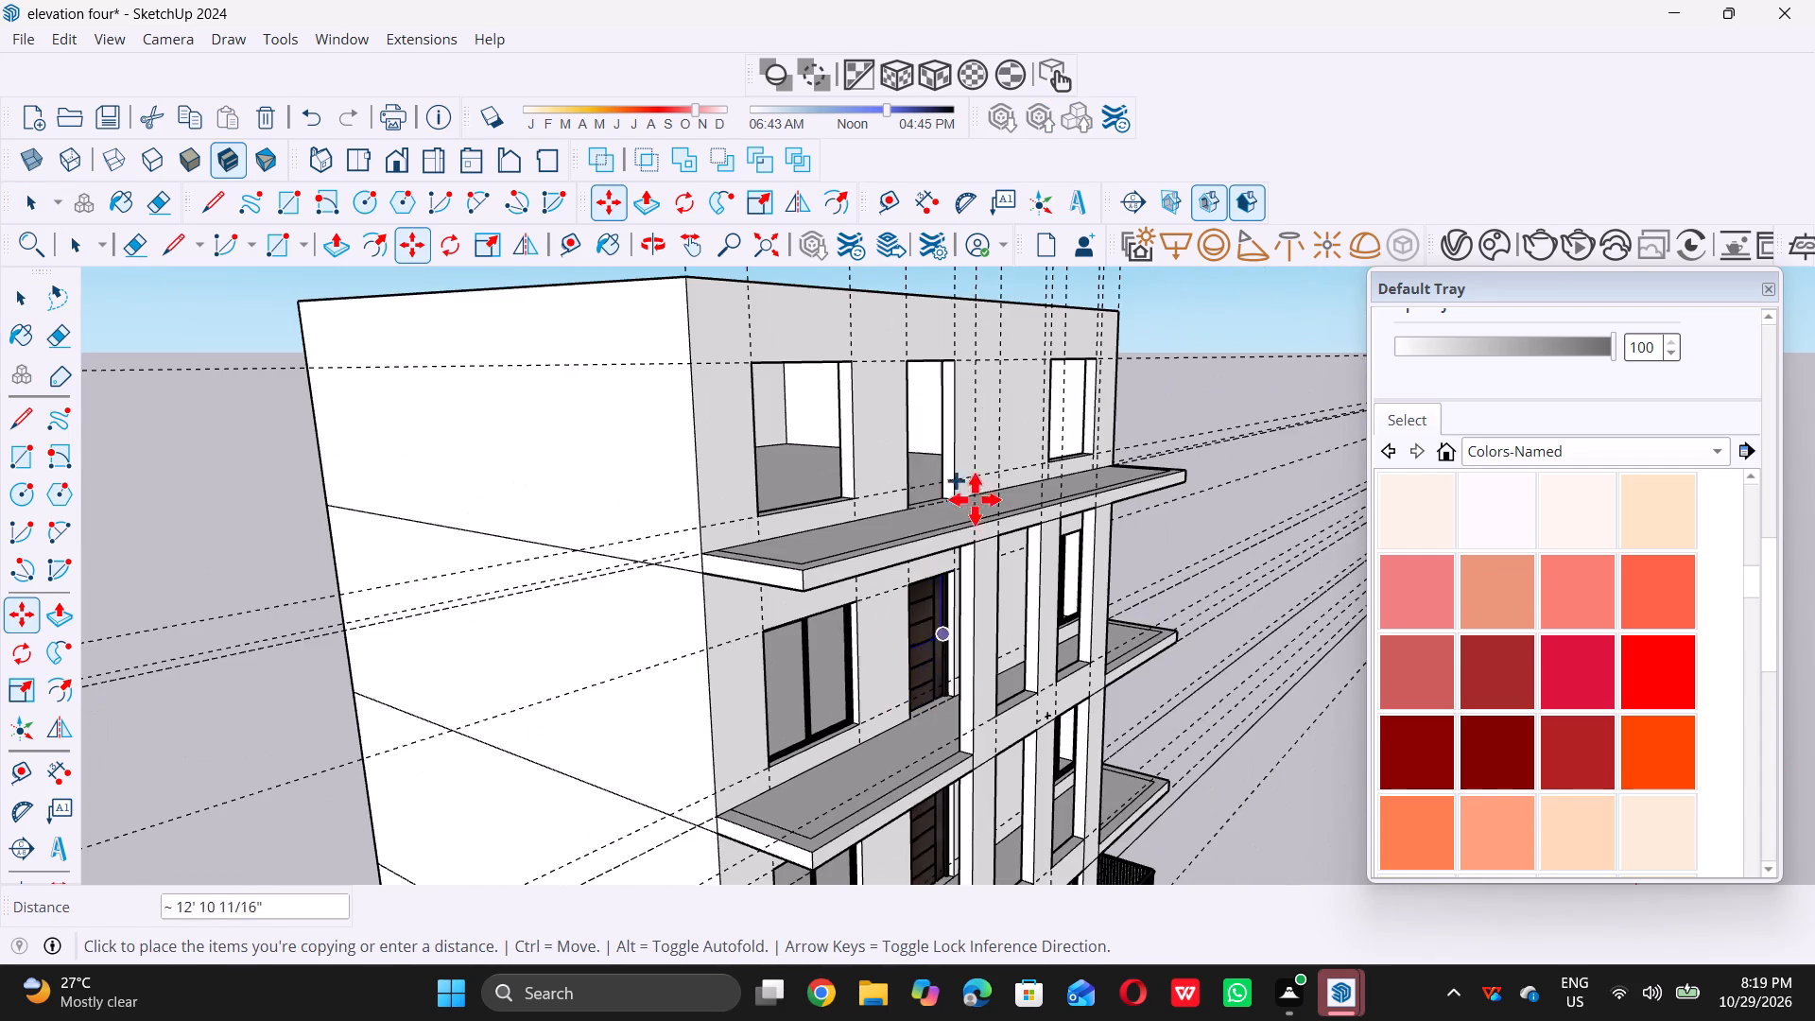
scroll(947, 475, "up", 14)
scroll(945, 524, "up", 9)
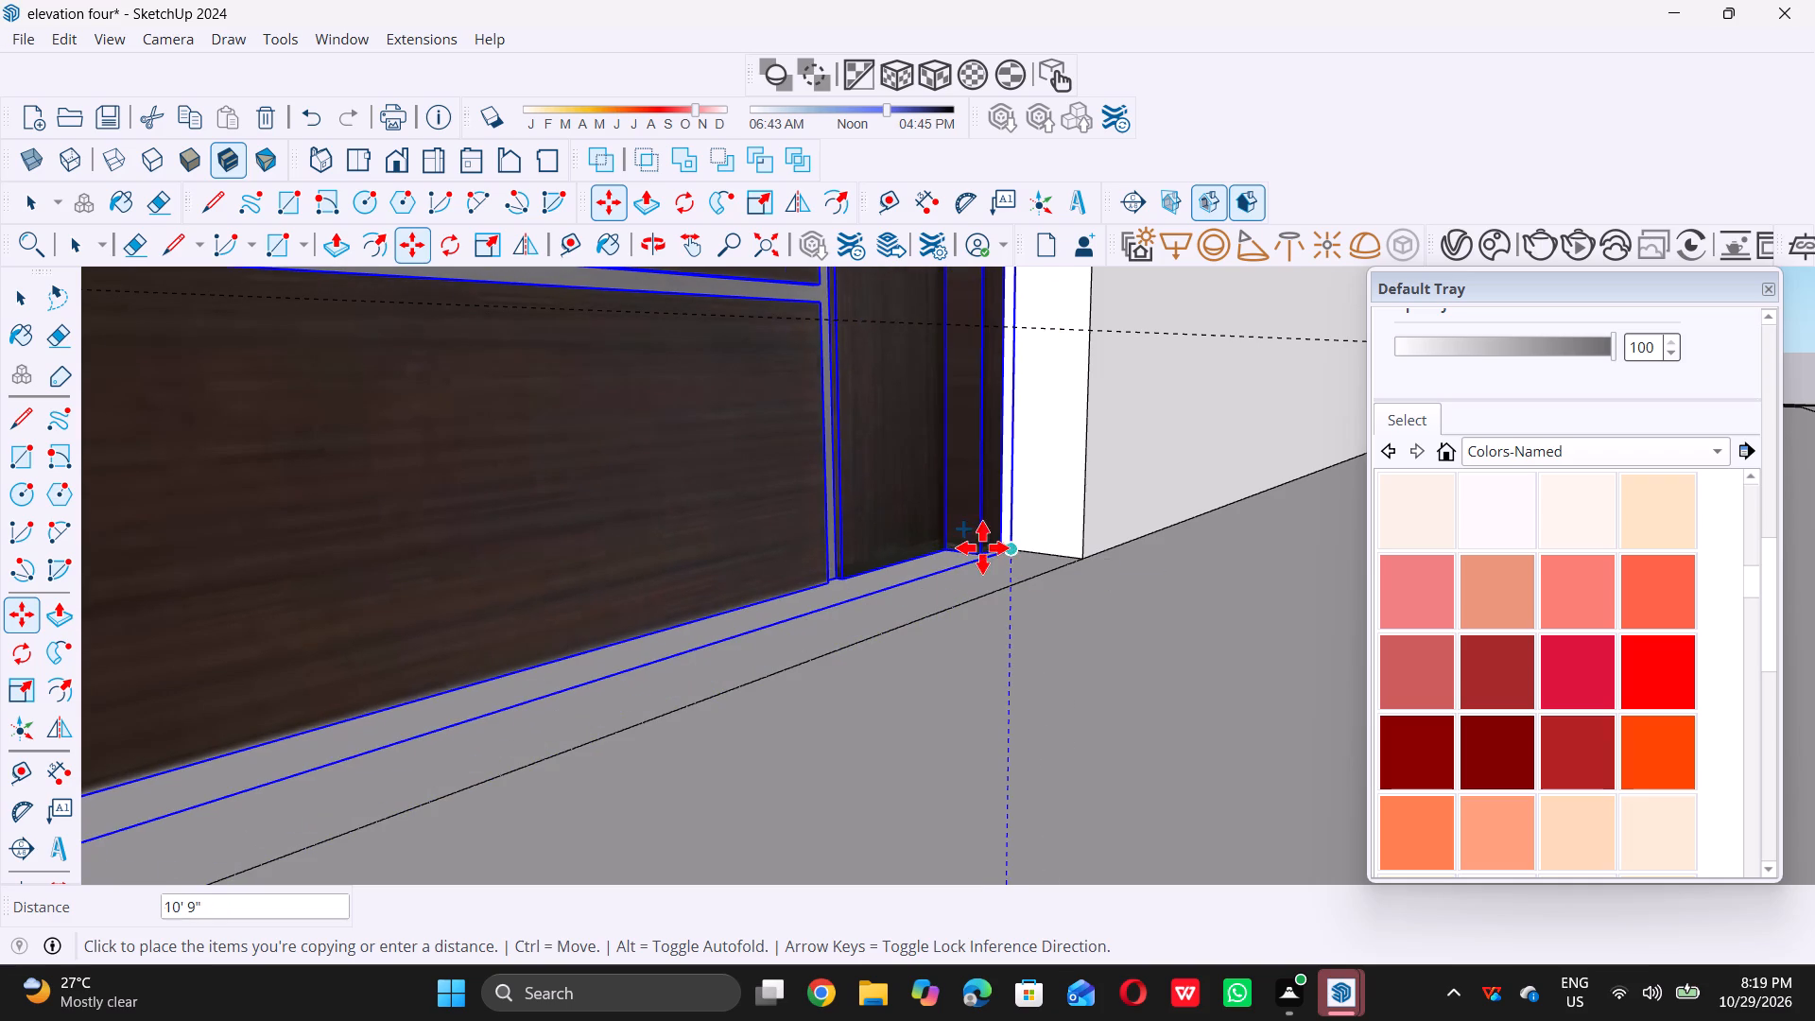
double_click(1003, 550)
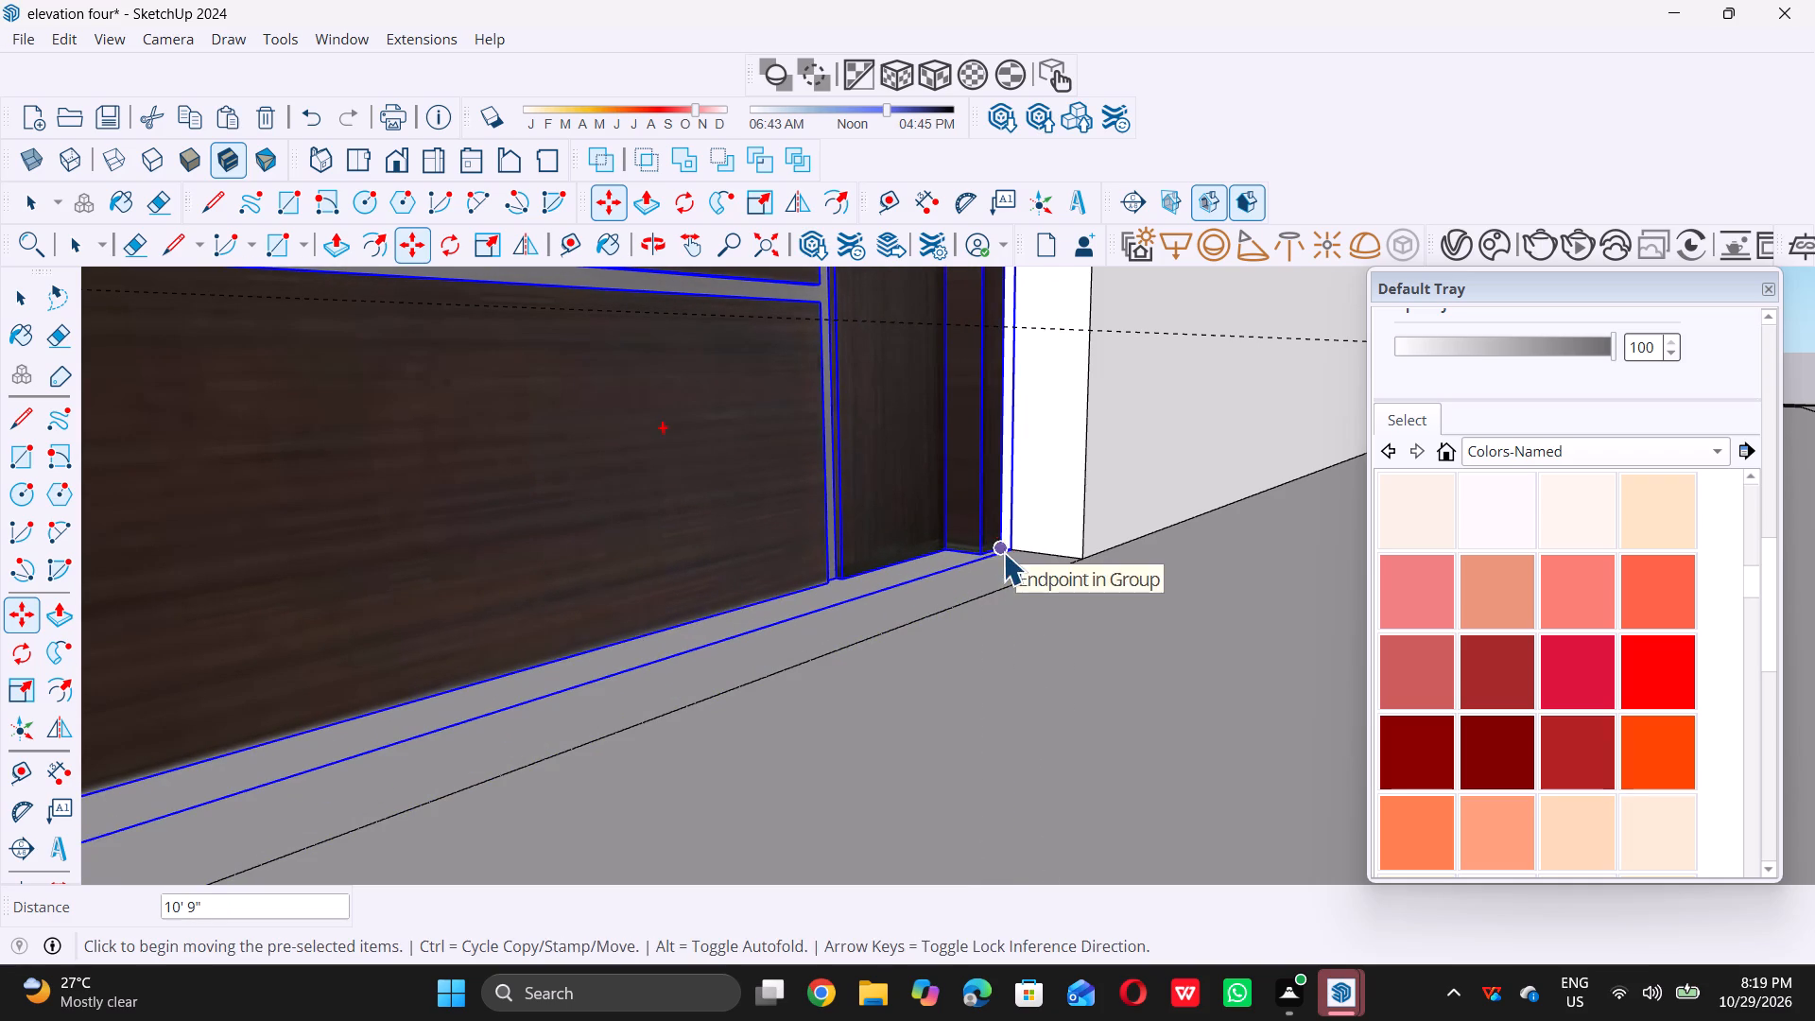
key("space")
scroll(1003, 572, "down", 20)
scroll(1003, 572, "down", 7)
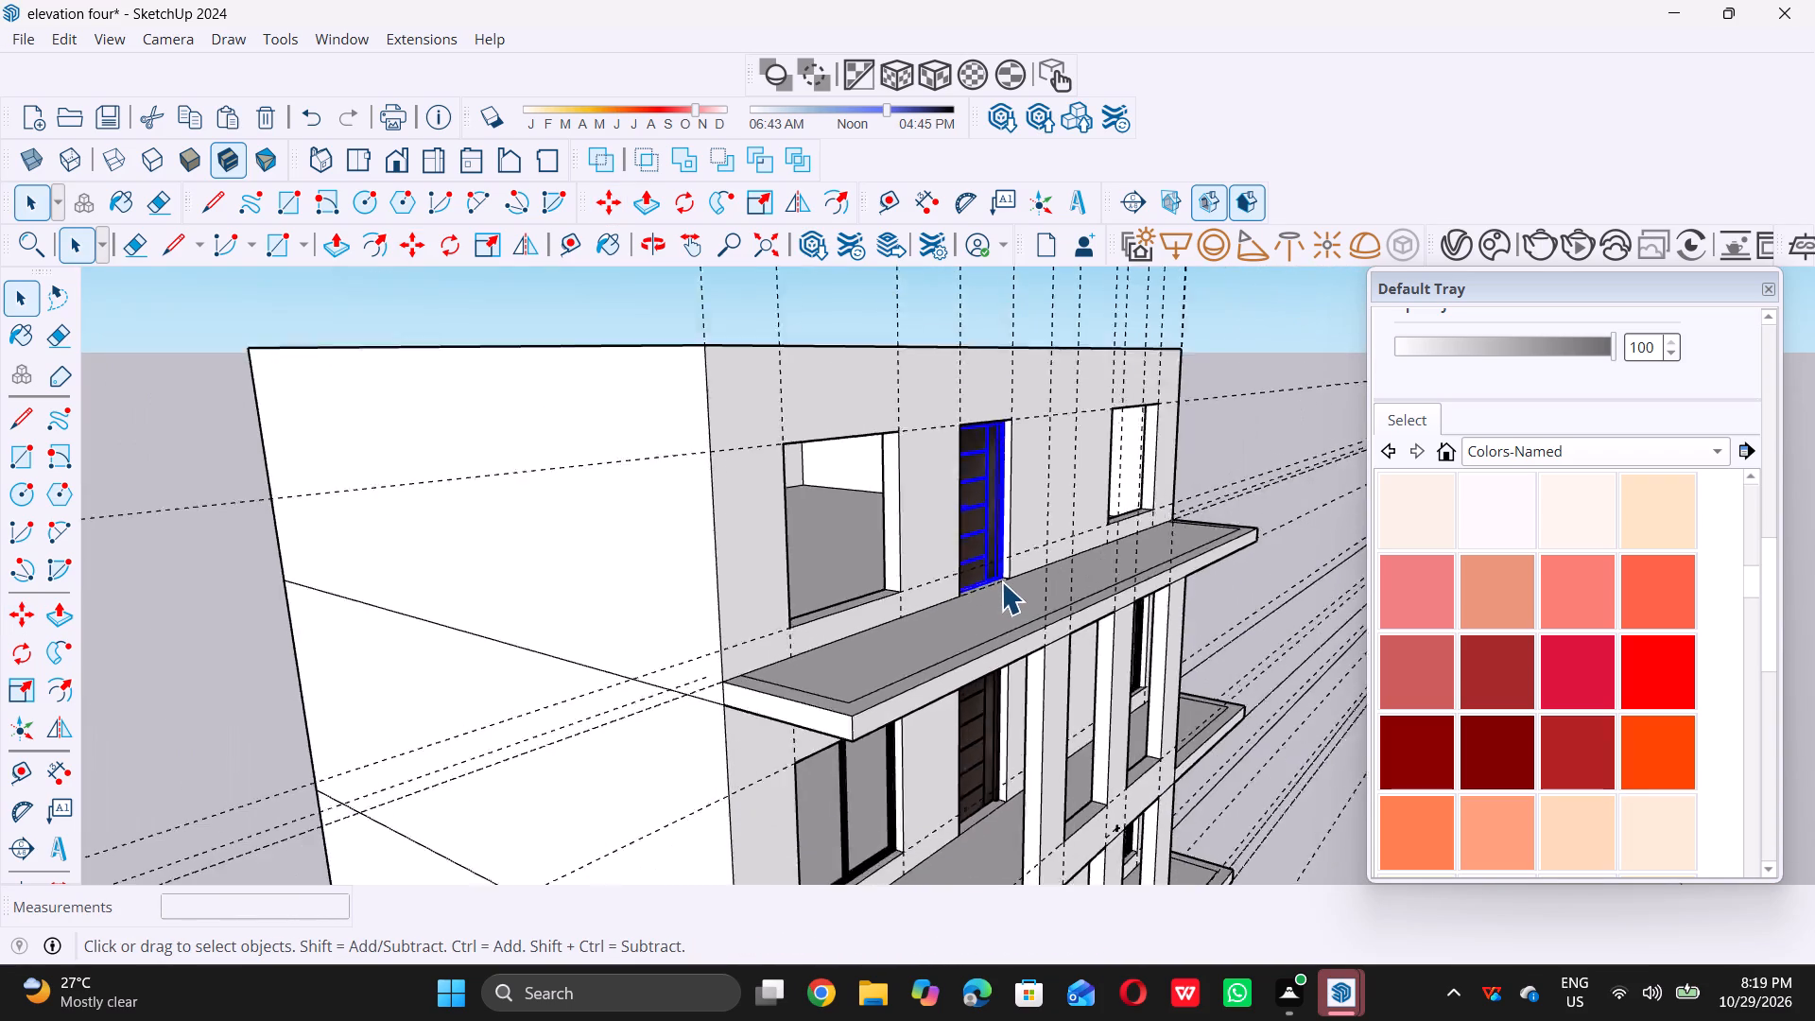
scroll(1001, 581, "down", 3)
triple_click(364, 651)
left_click(364, 651)
Copy the first-bay sliding window from the level below 10' 9" straight up into the top-level first-bay opening.
middle_click_drag(1061, 494, 1028, 509)
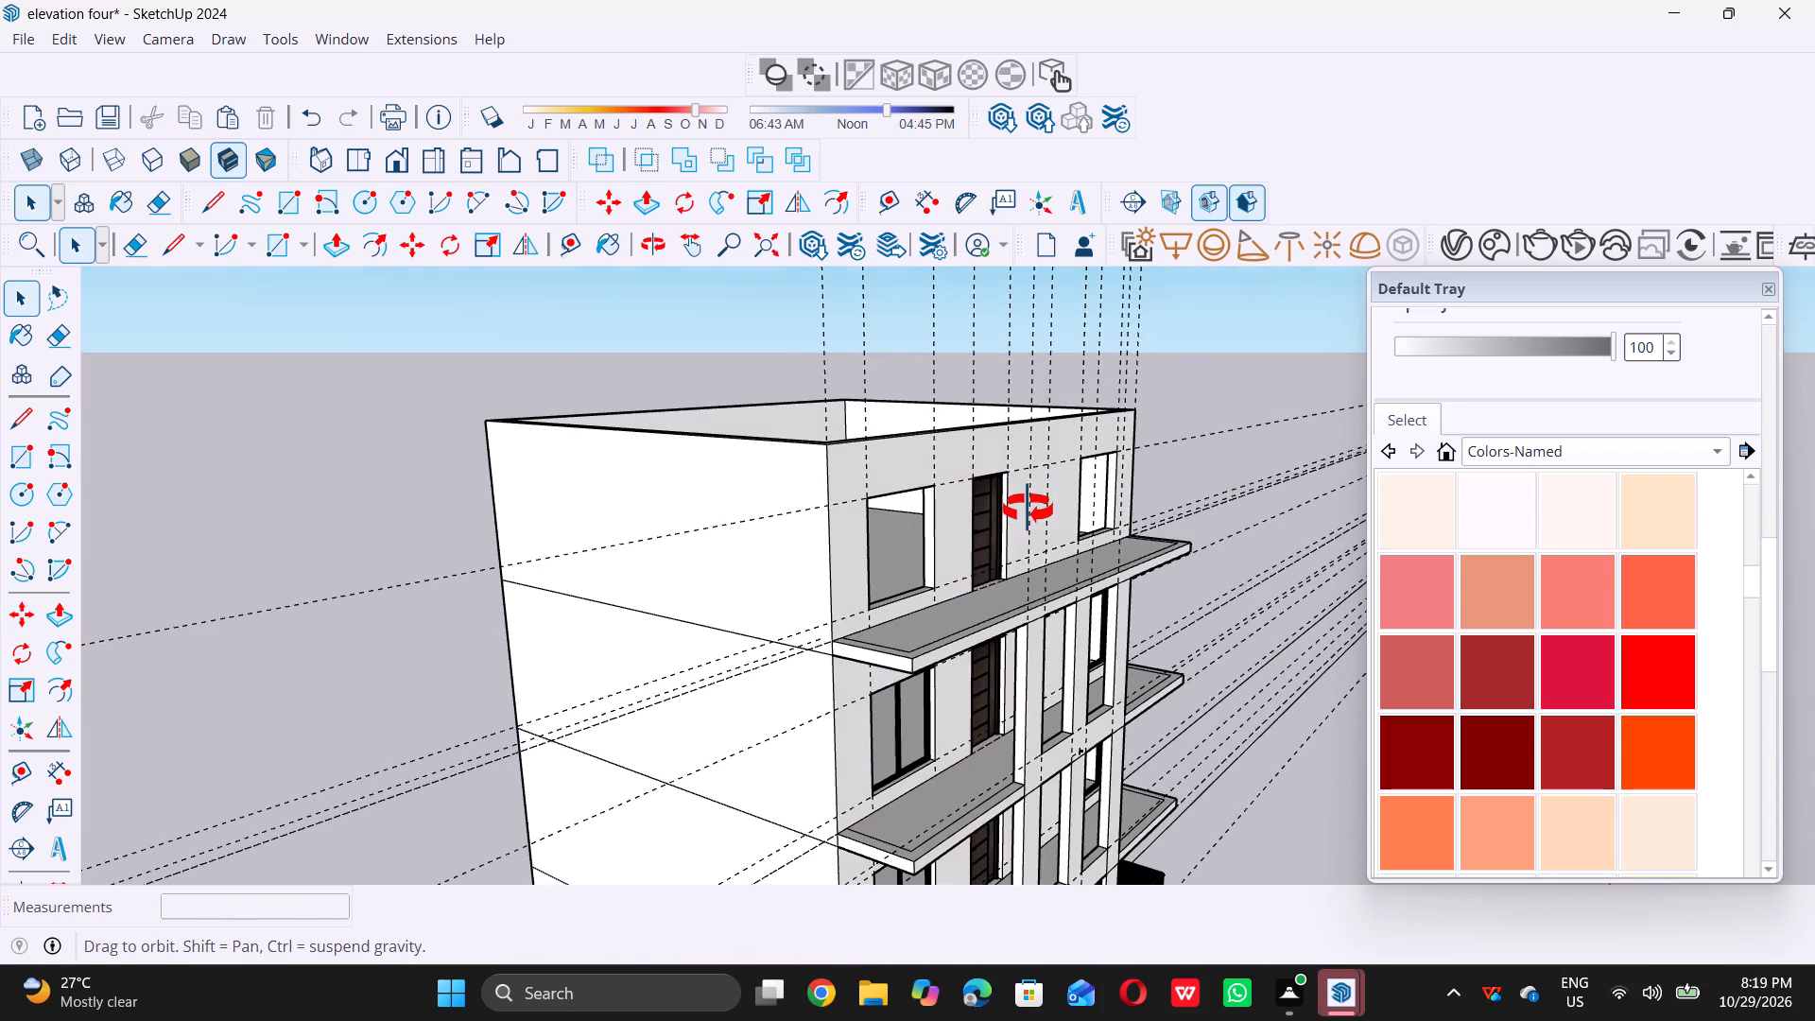
middle_click_drag(1028, 509, 1008, 520)
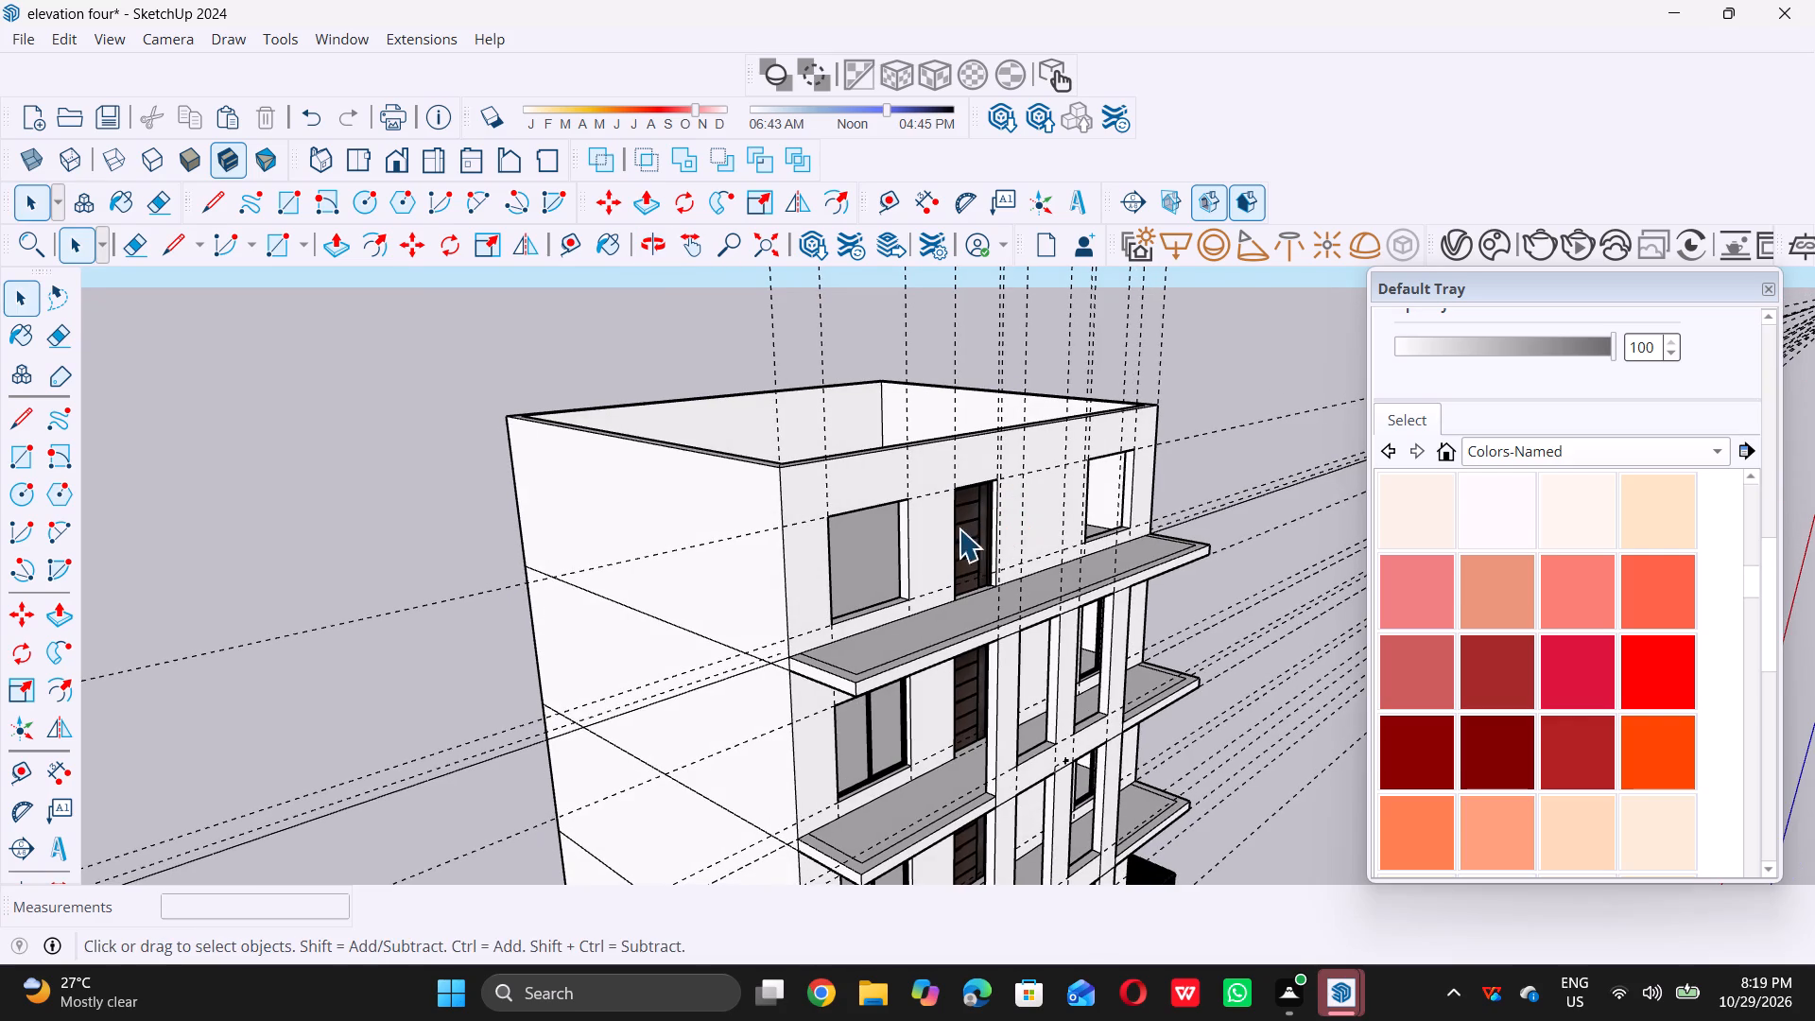
scroll(888, 755, "up", 16)
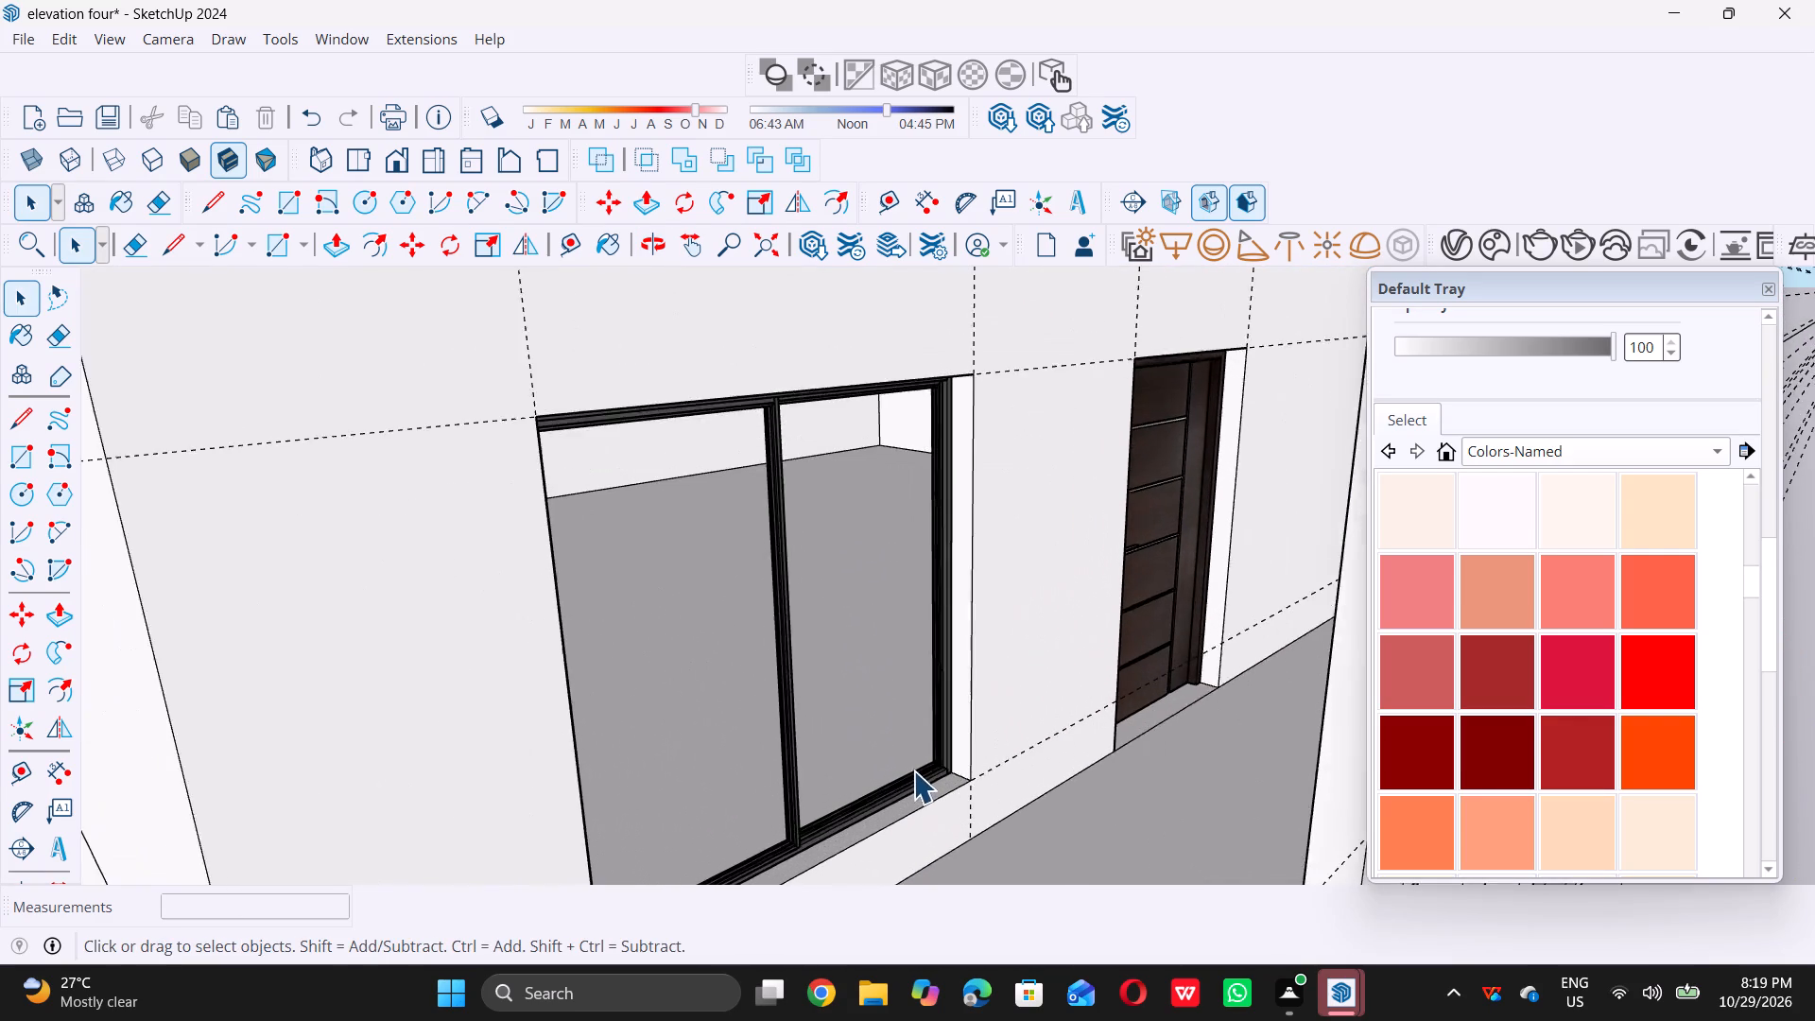
double_click(937, 773)
scroll(937, 773, "down", 10)
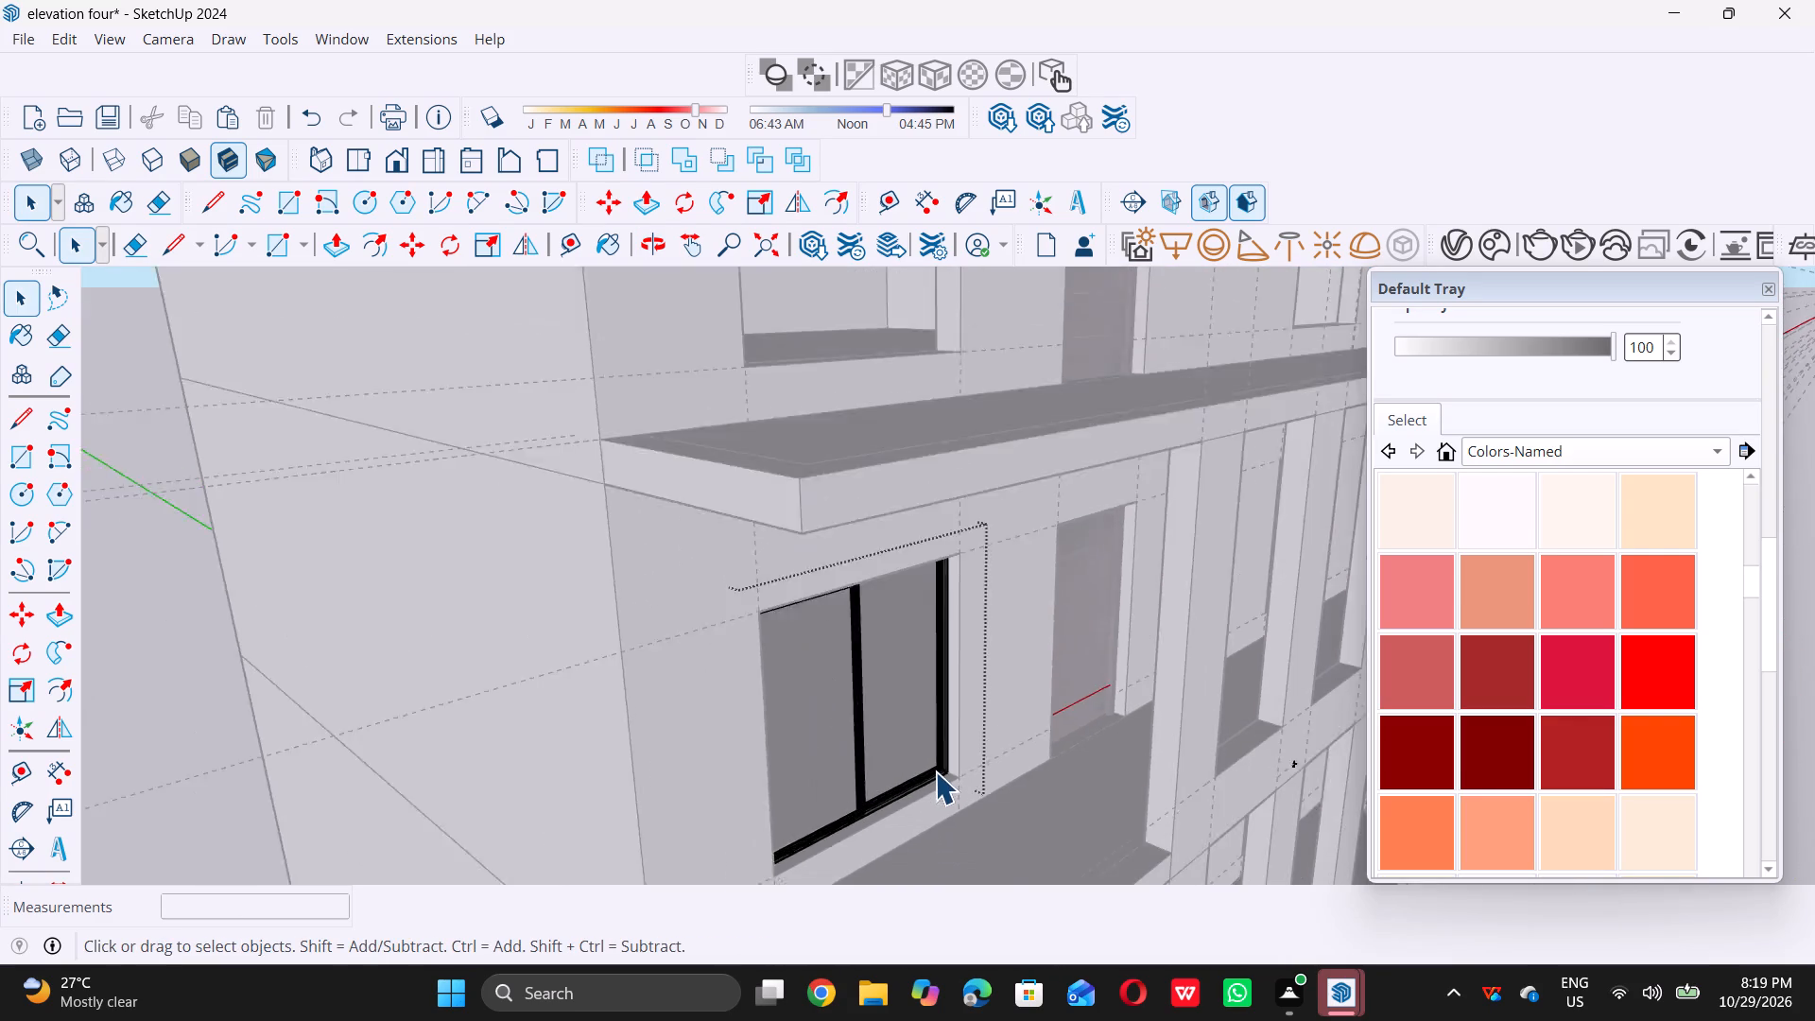
scroll(935, 771, "down", 2)
double_click(194, 772)
scroll(912, 778, "up", 3)
left_click(925, 773)
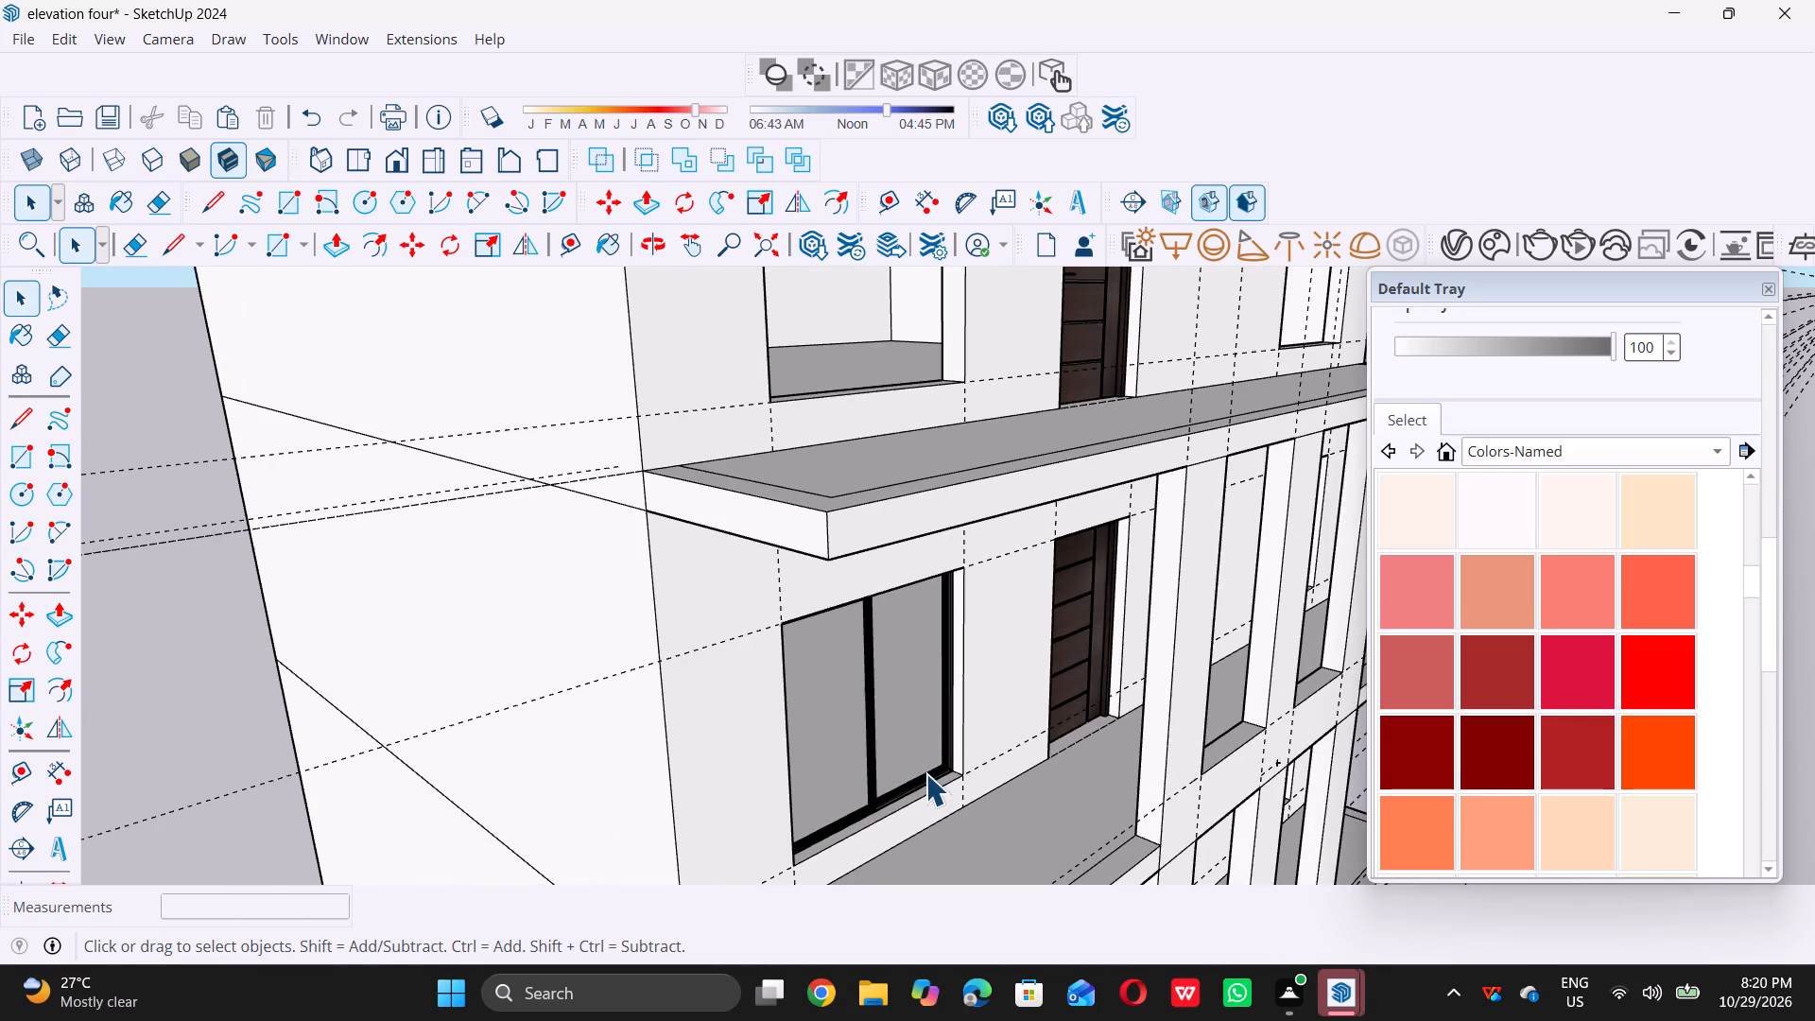
scroll(962, 771, "up", 14)
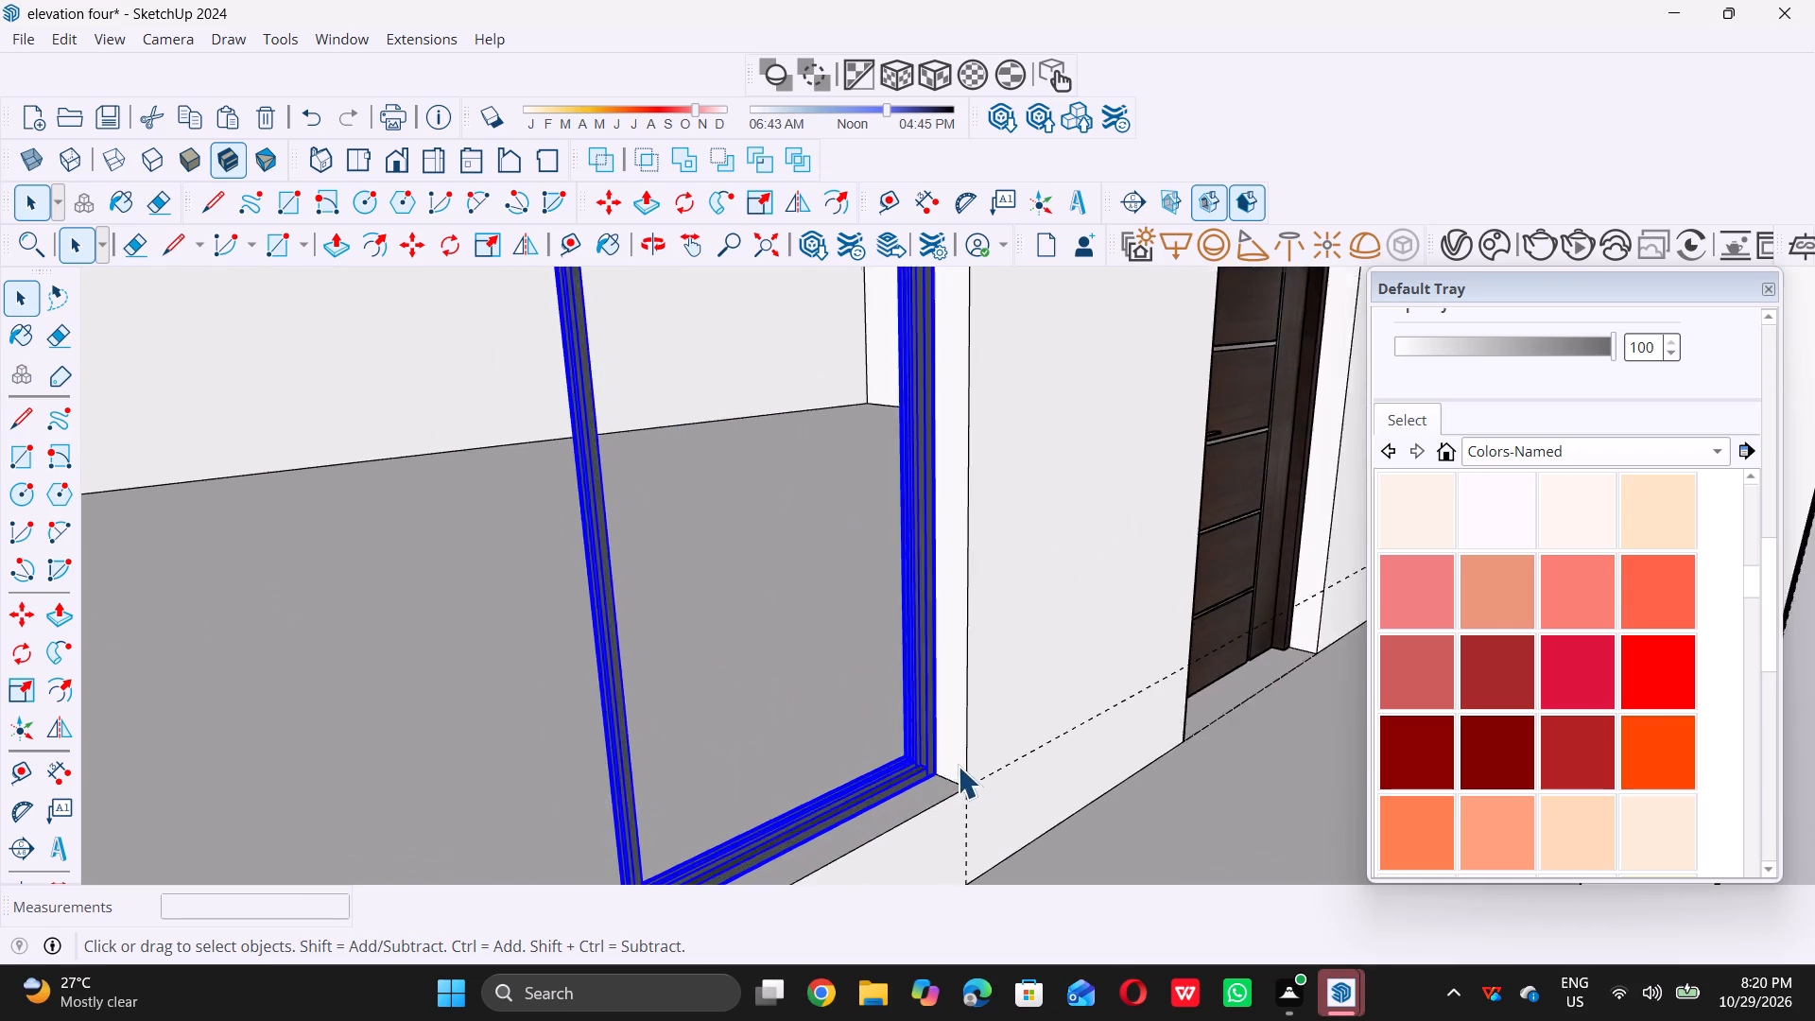
key("m")
scroll(933, 776, "up", 1)
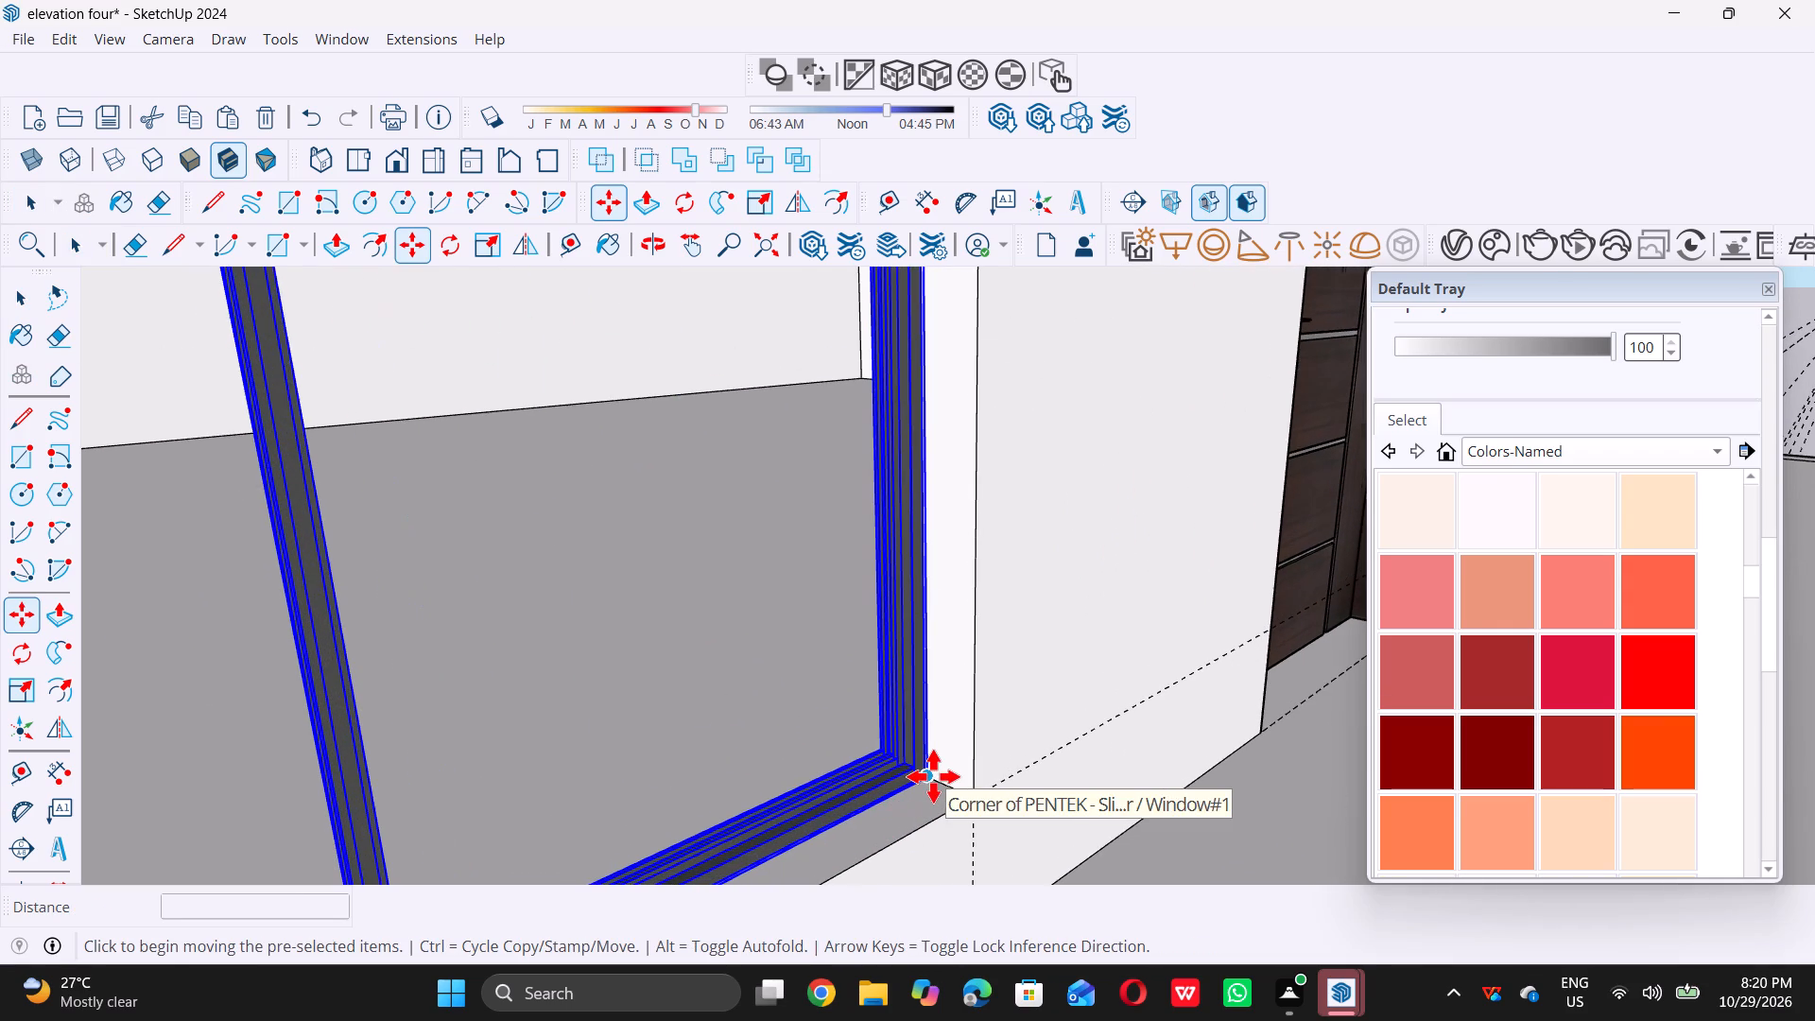
left_click(933, 775)
scroll(933, 775, "down", 6)
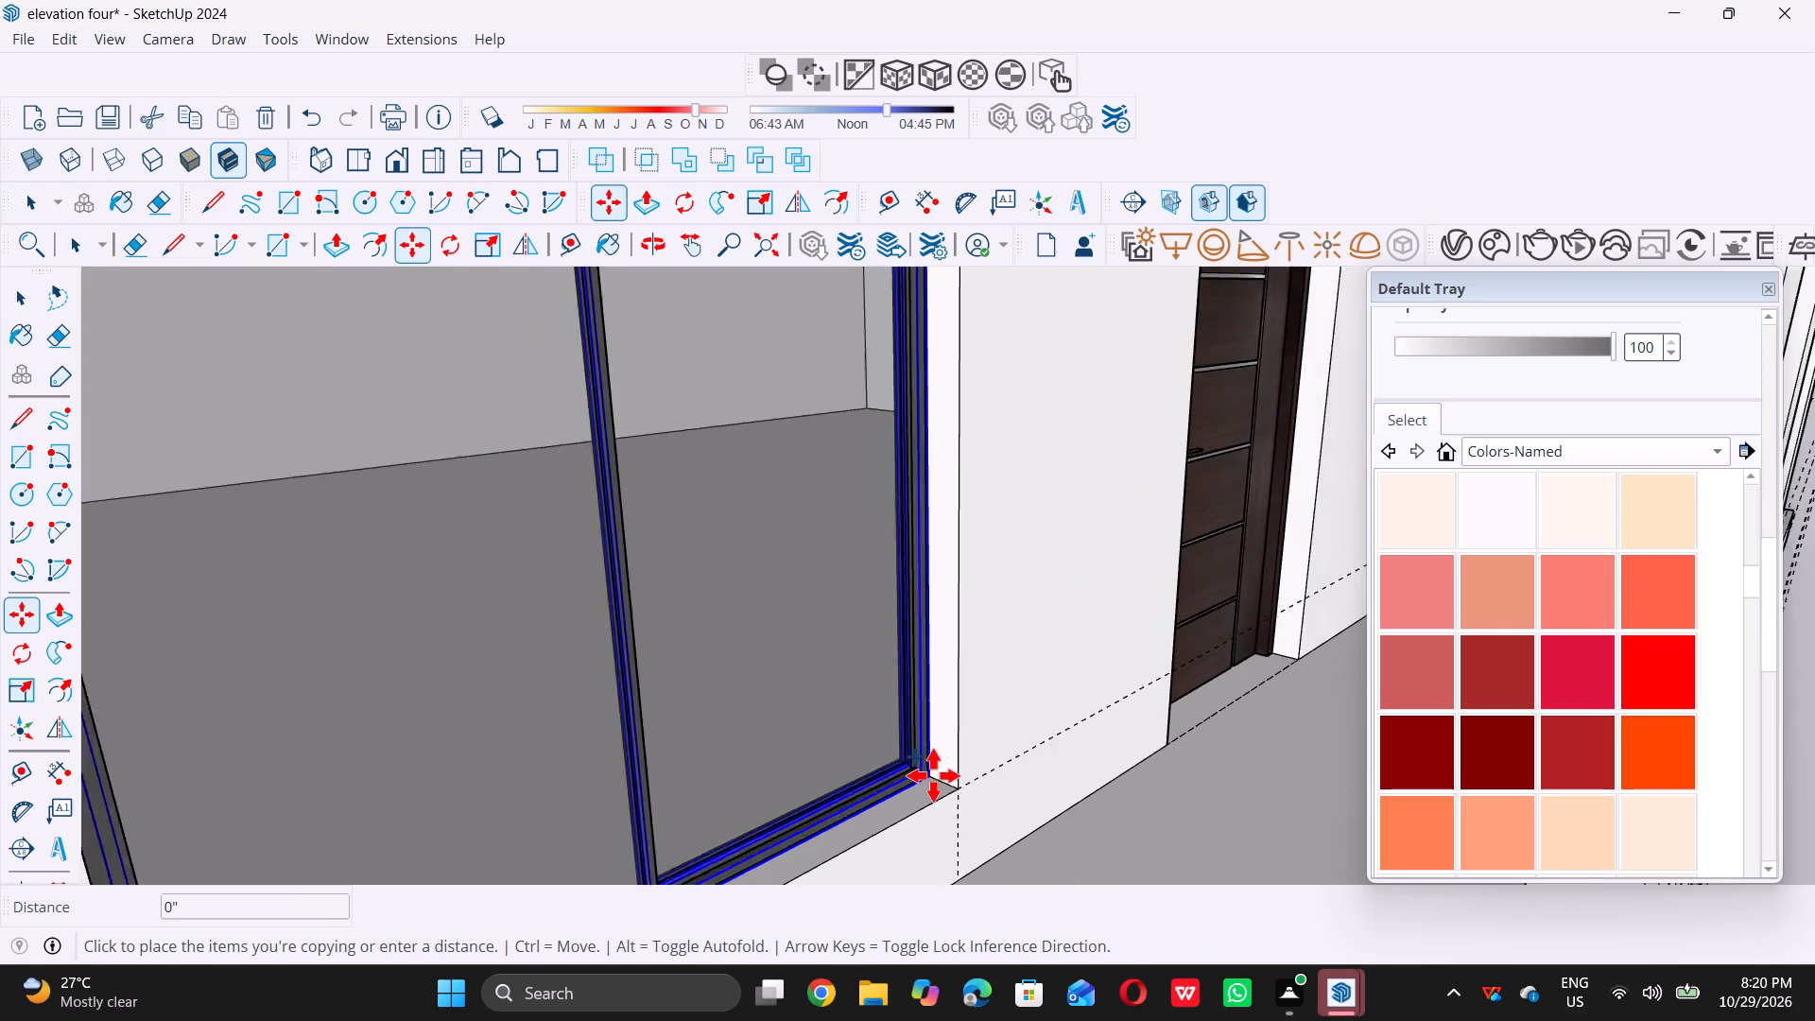
scroll(933, 775, "down", 18)
scroll(930, 584, "up", 4)
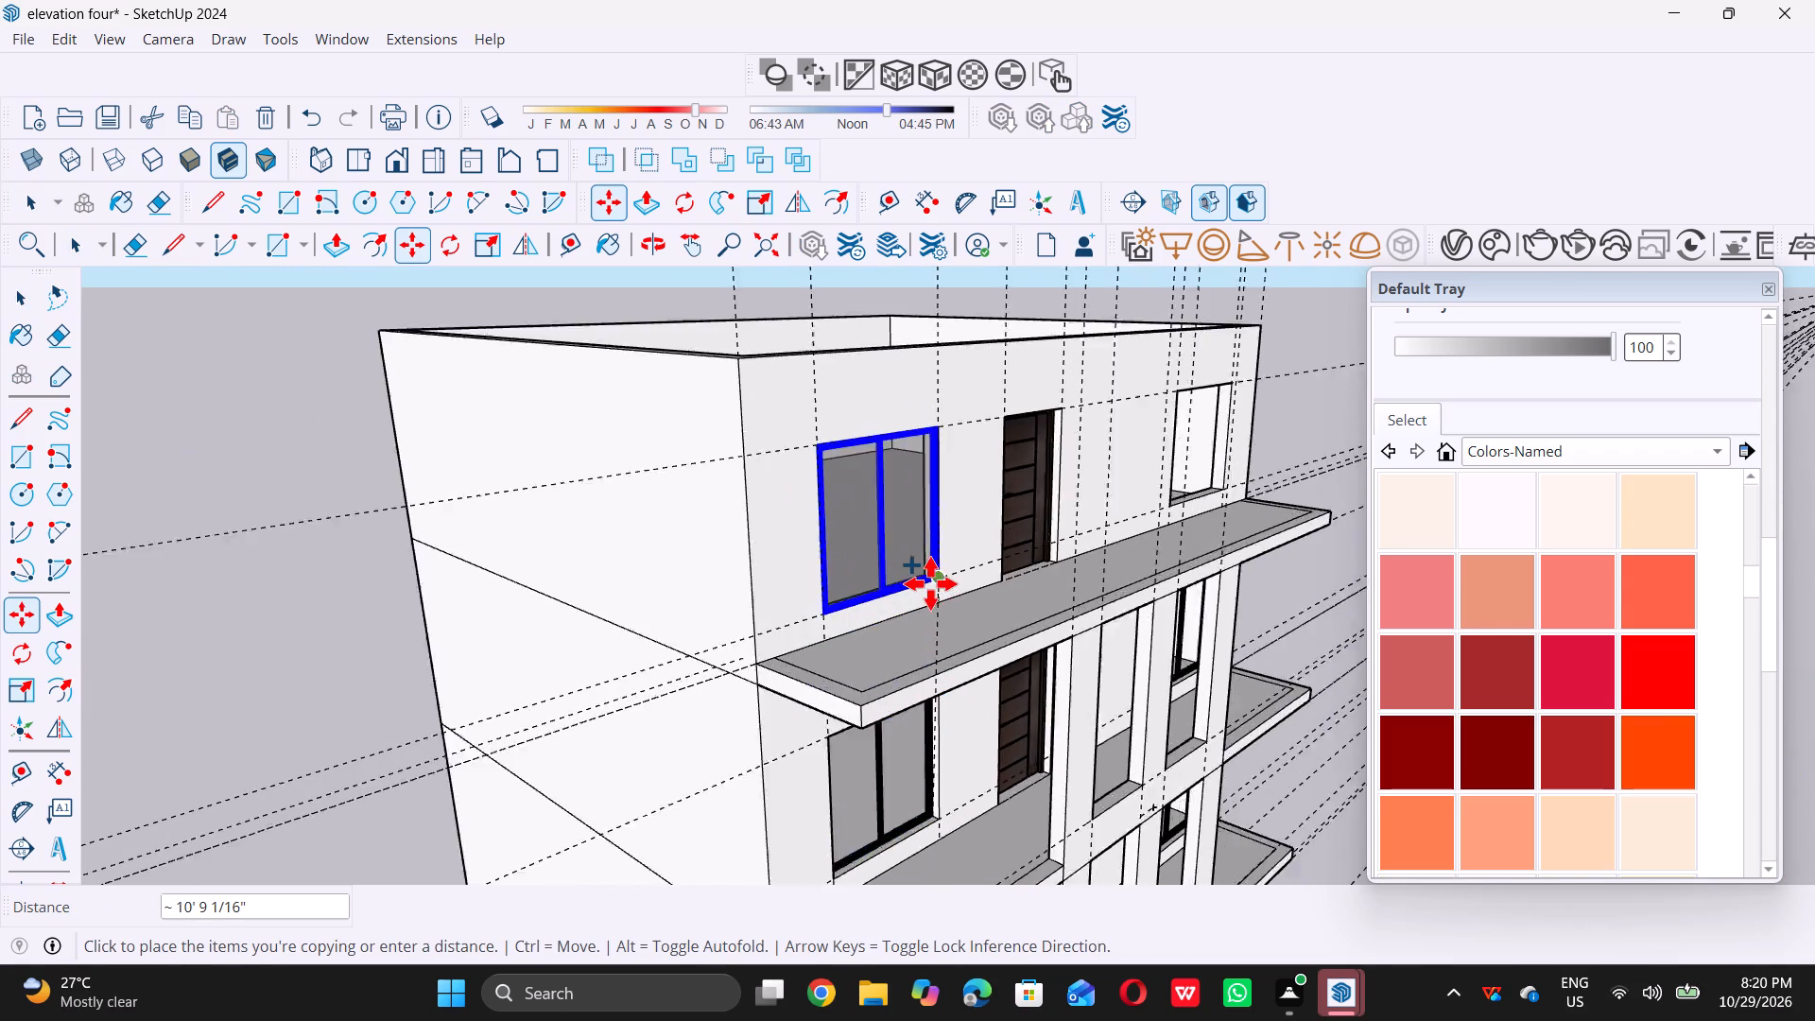
scroll(930, 583, "up", 16)
scroll(953, 574, "up", 5)
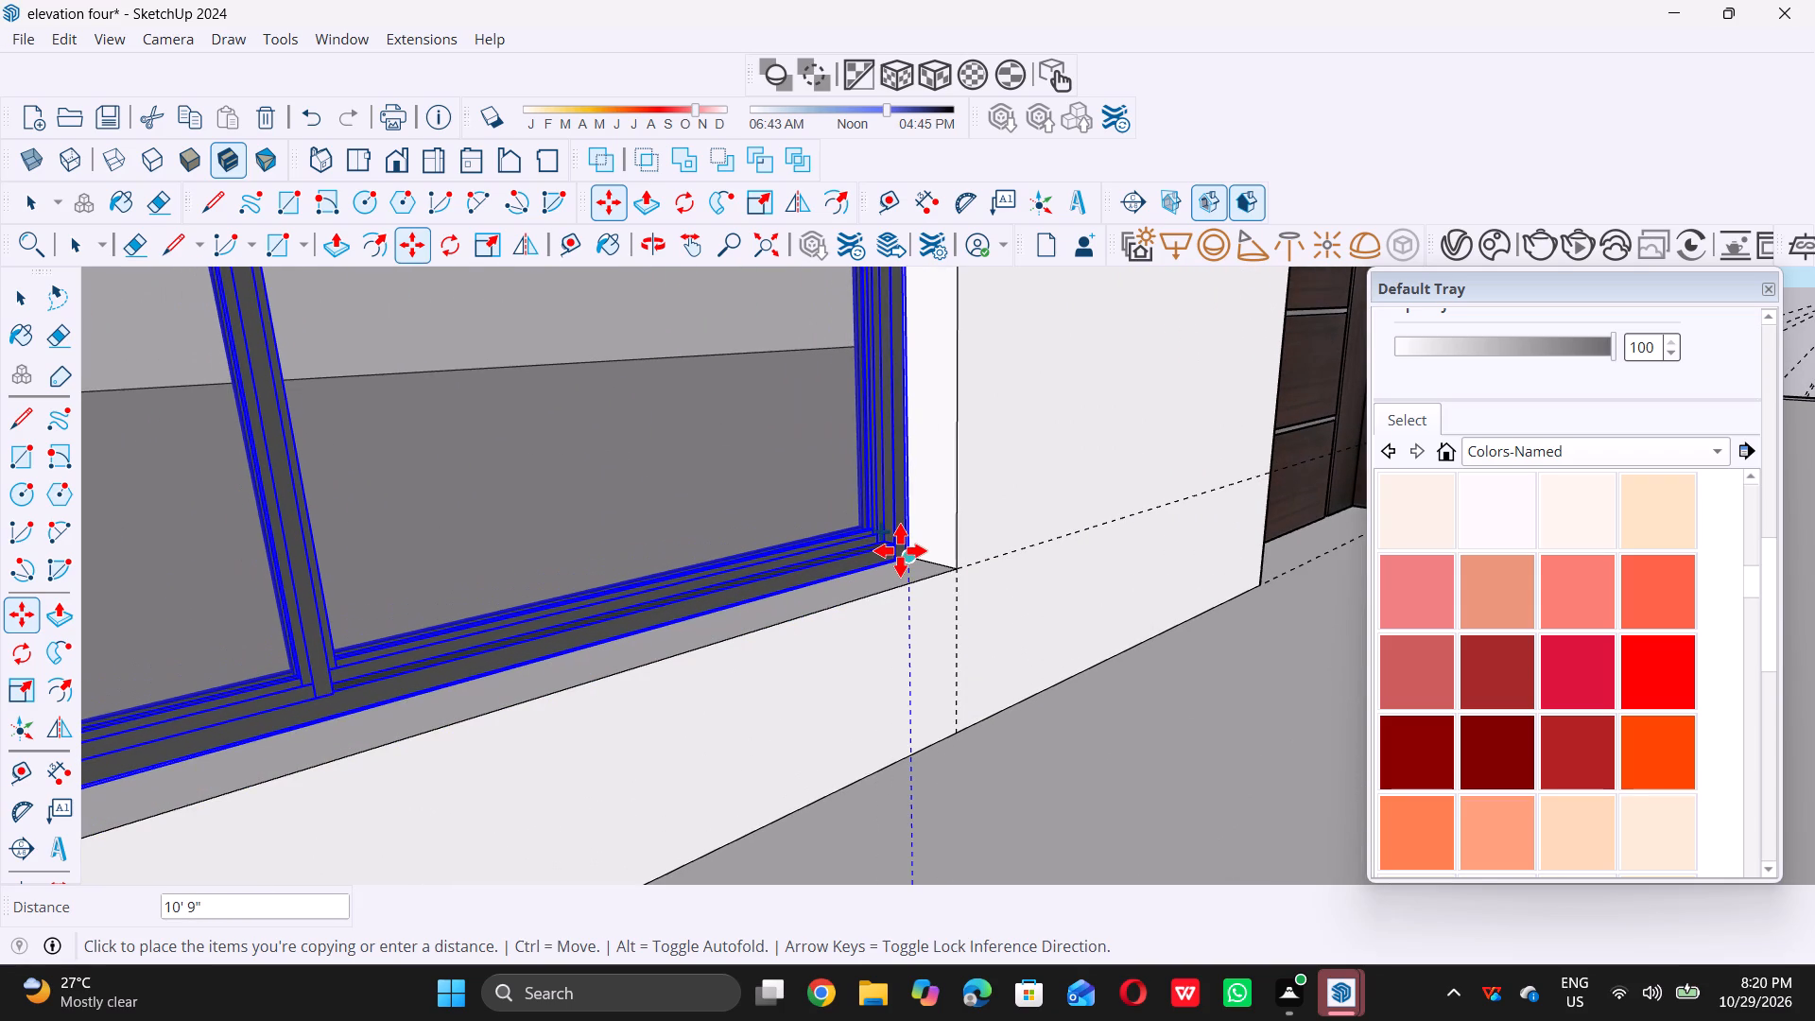
double_click(900, 550)
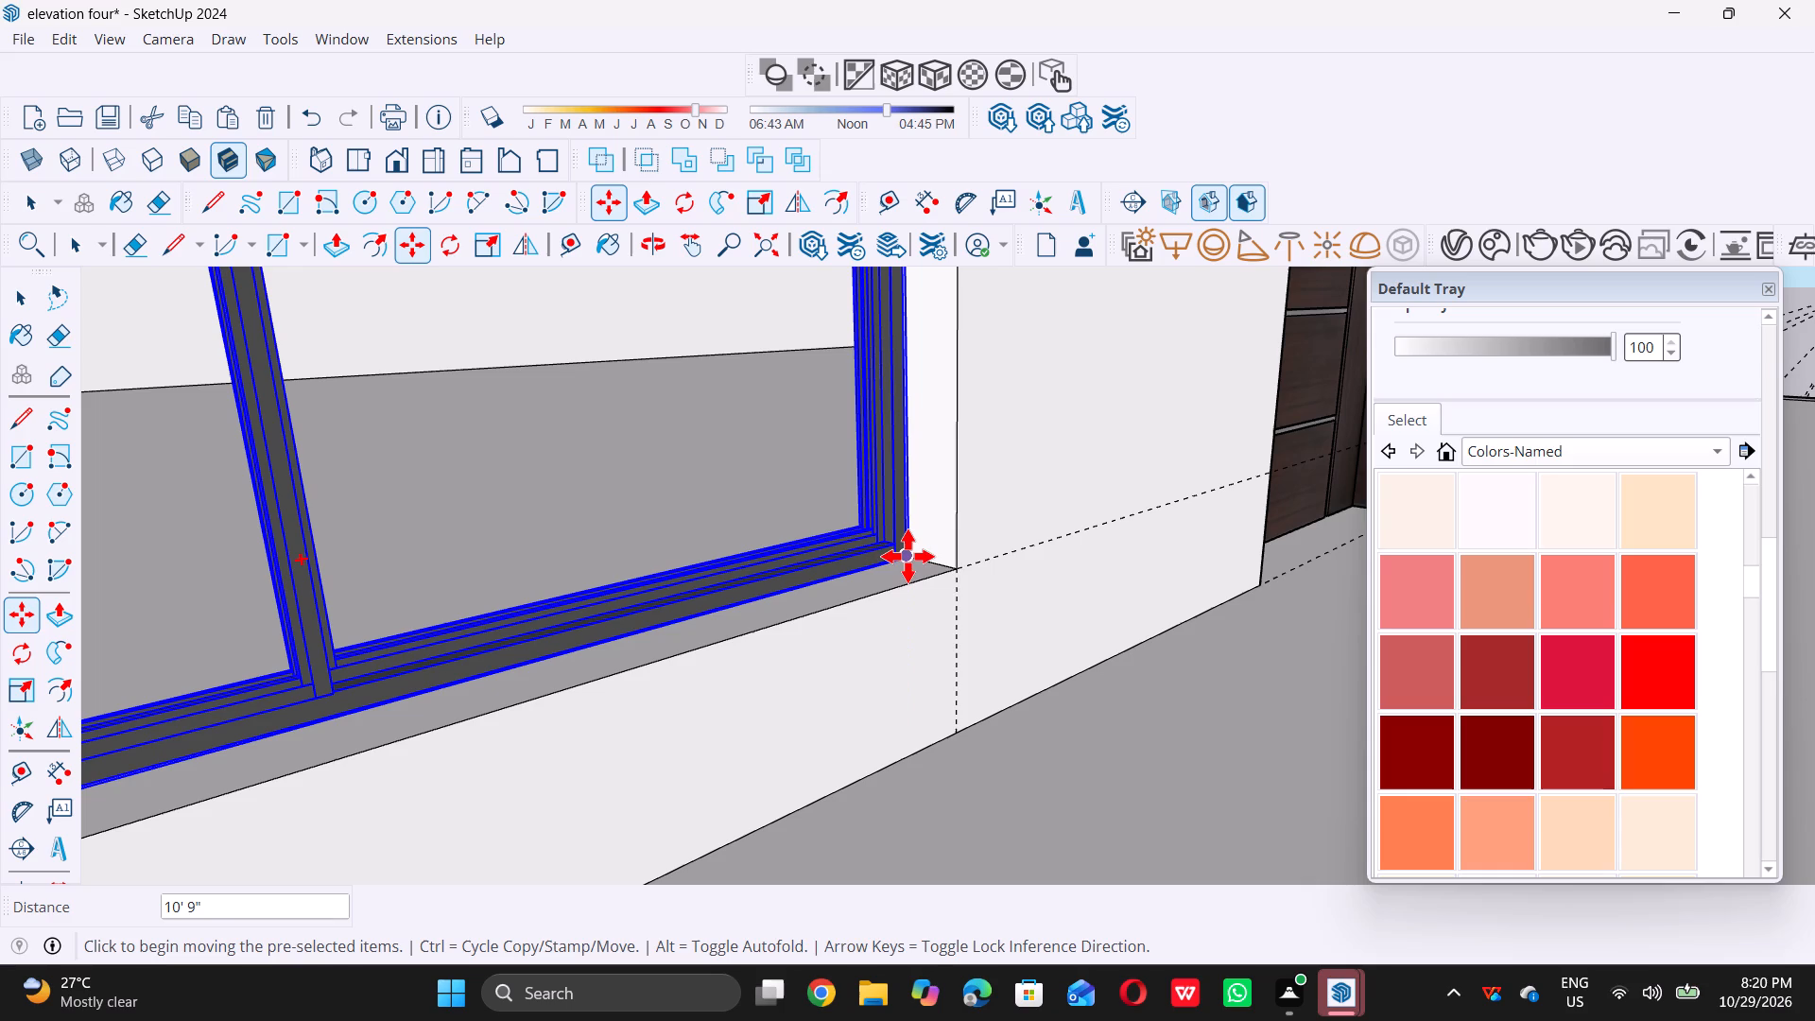
Copy the top-level first-bay window about 24' across to the outer lower corner of the last-bay opening.
double_click(907, 558)
scroll(907, 558, "down", 13)
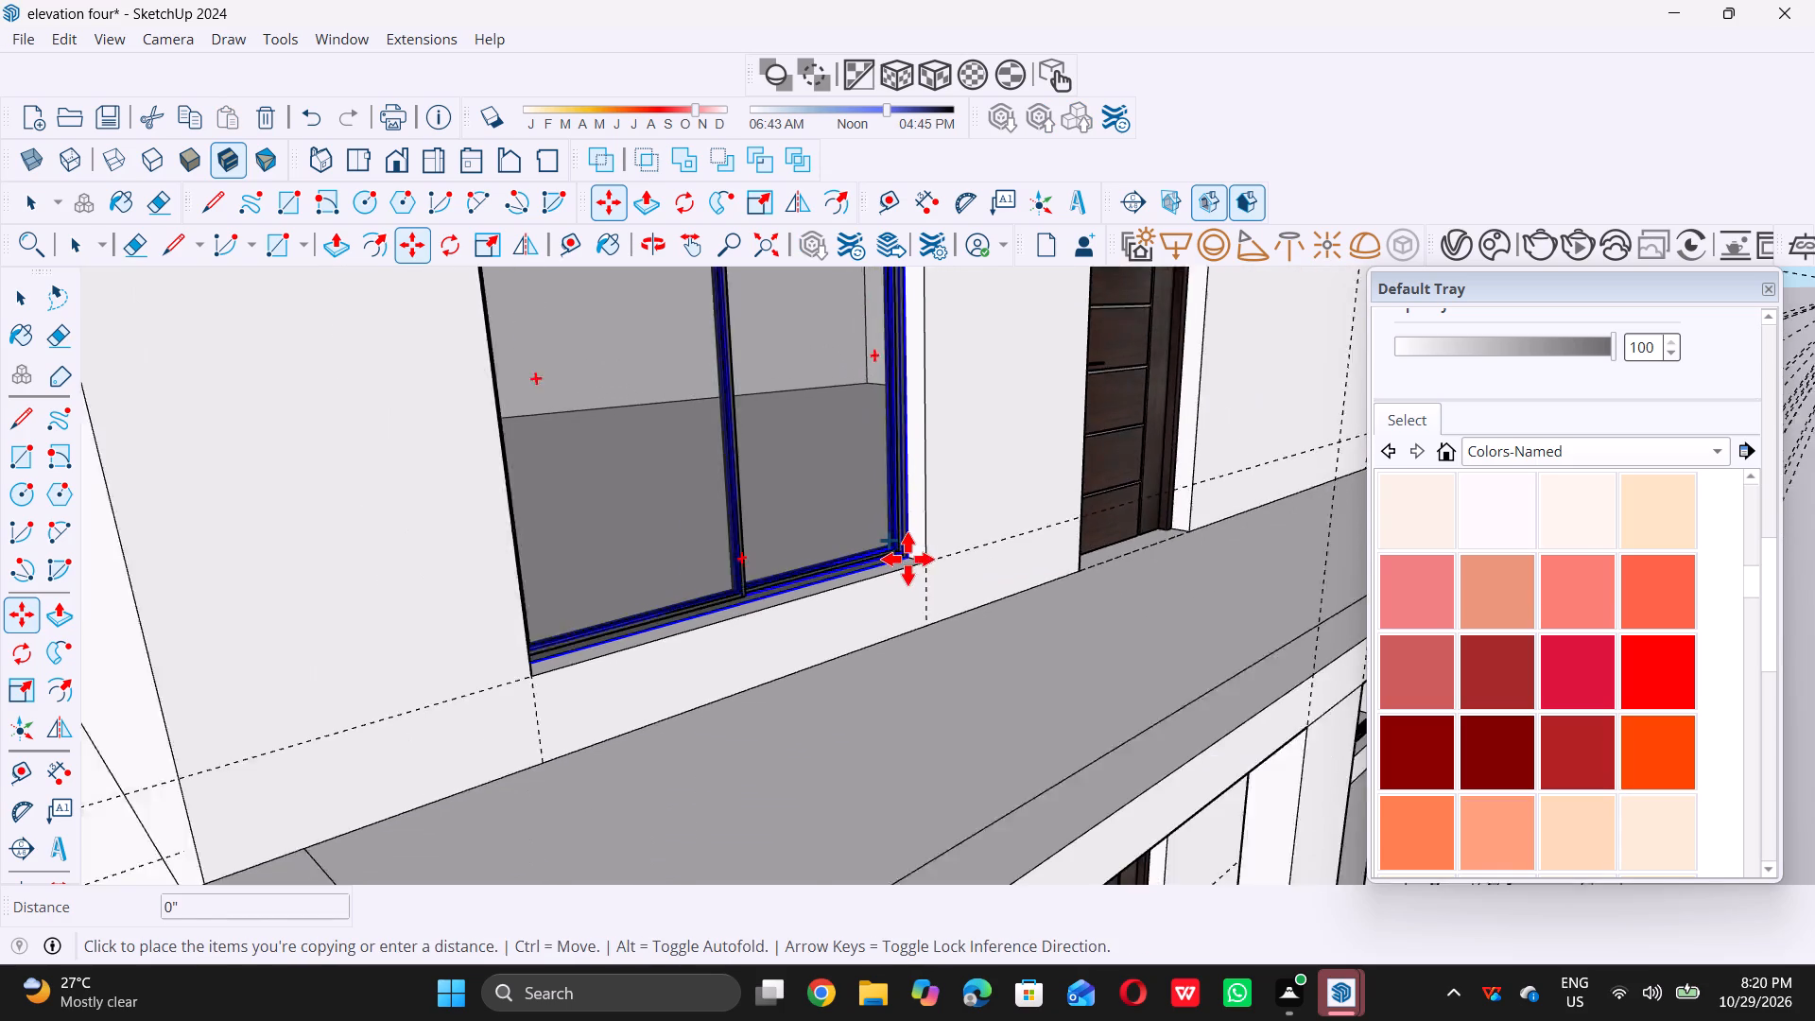
scroll(907, 559, "down", 15)
scroll(1150, 479, "up", 5)
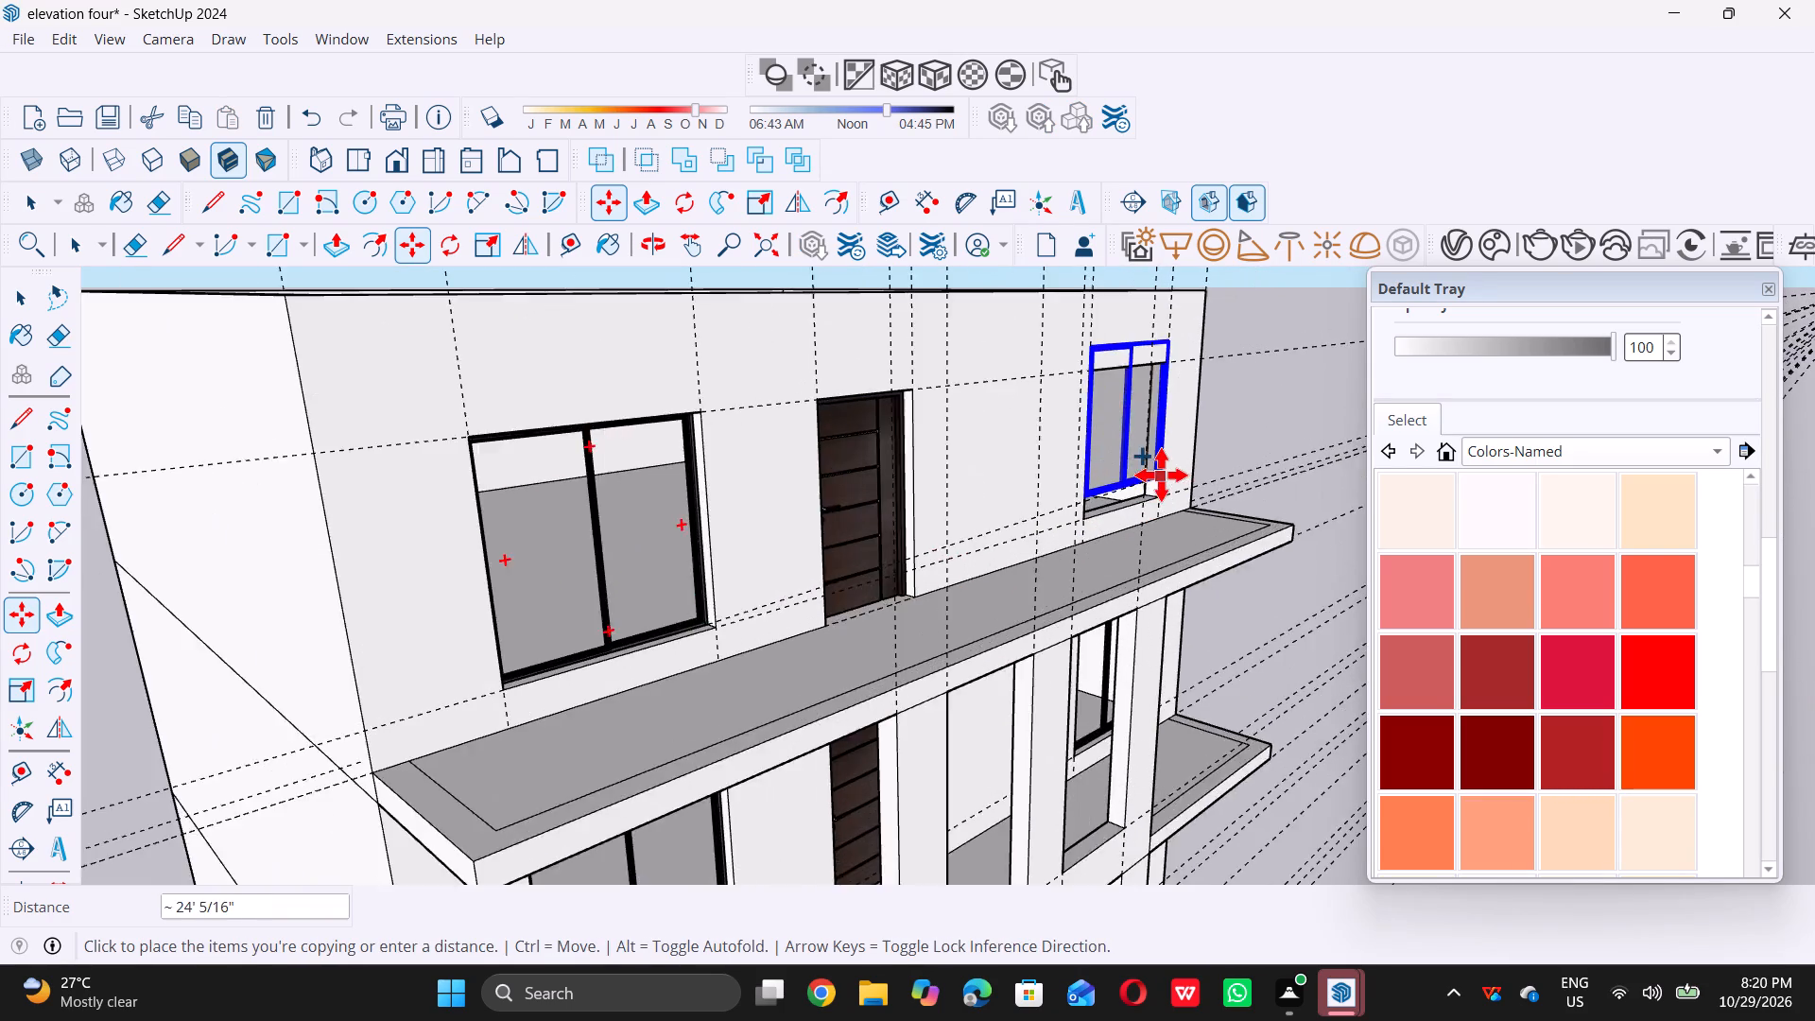
scroll(1161, 475, "up", 20)
scroll(1161, 475, "up", 8)
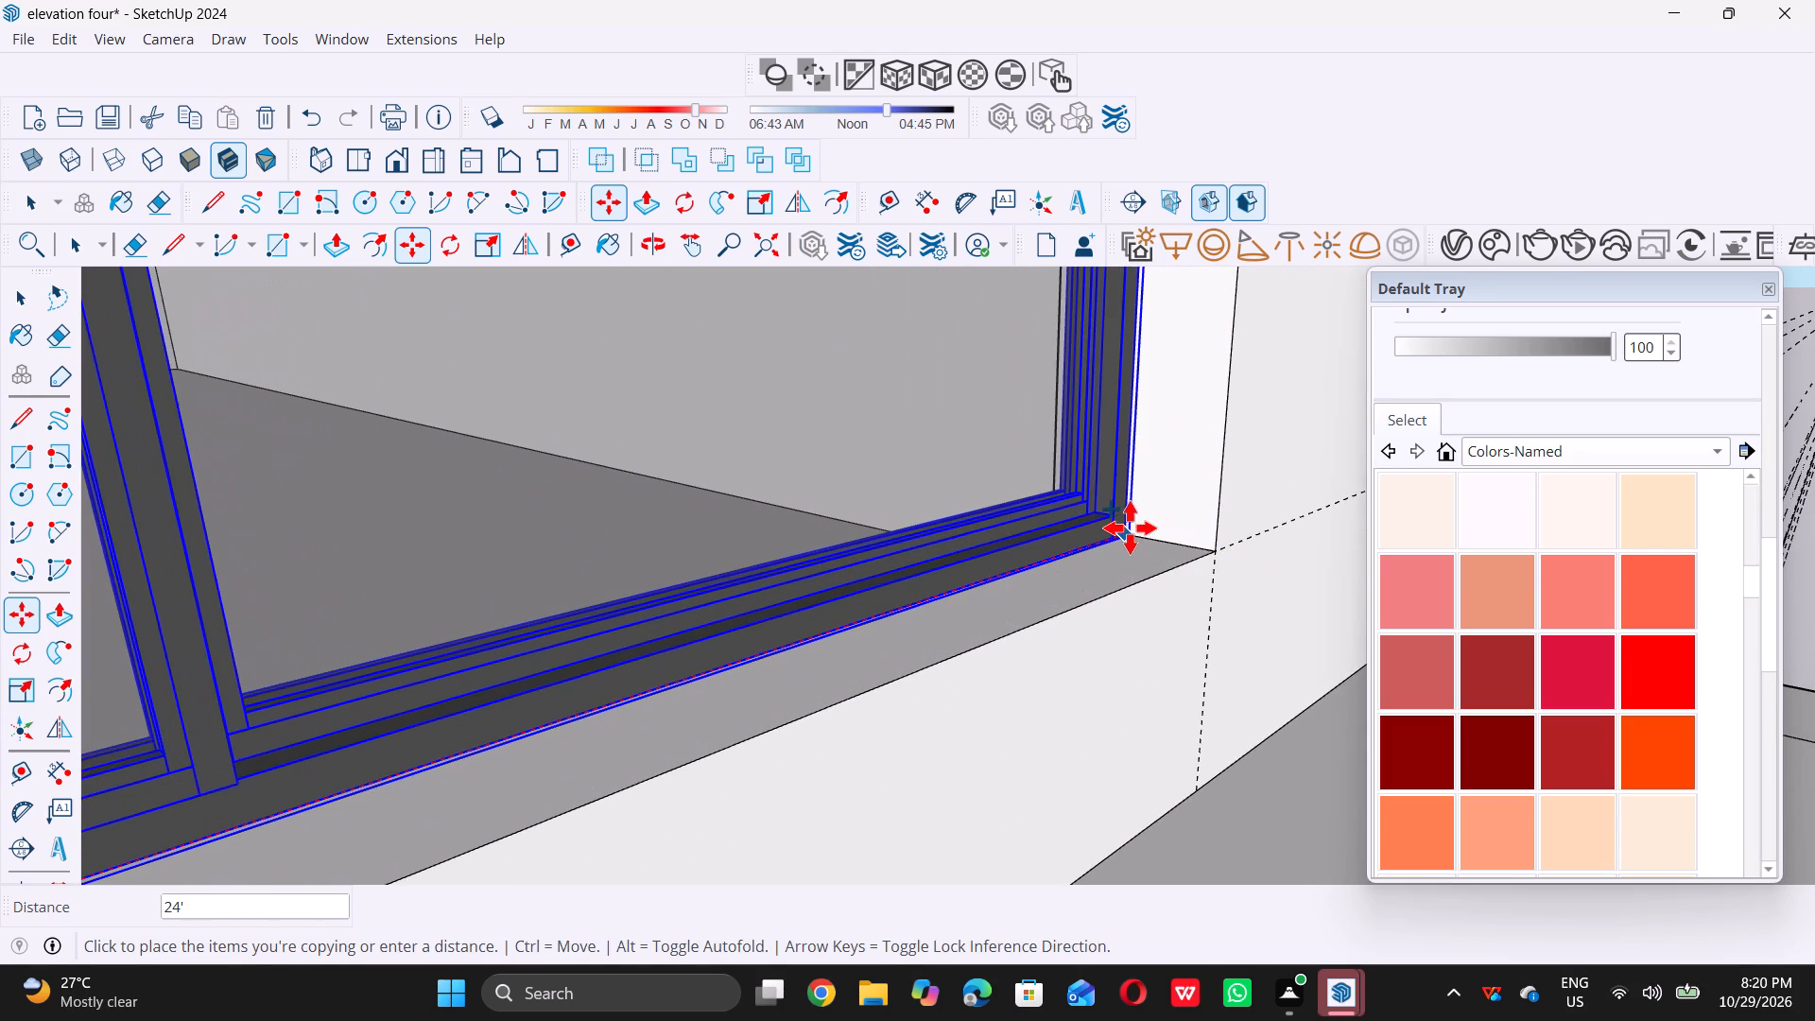
middle_click_drag(1130, 544, 1105, 553)
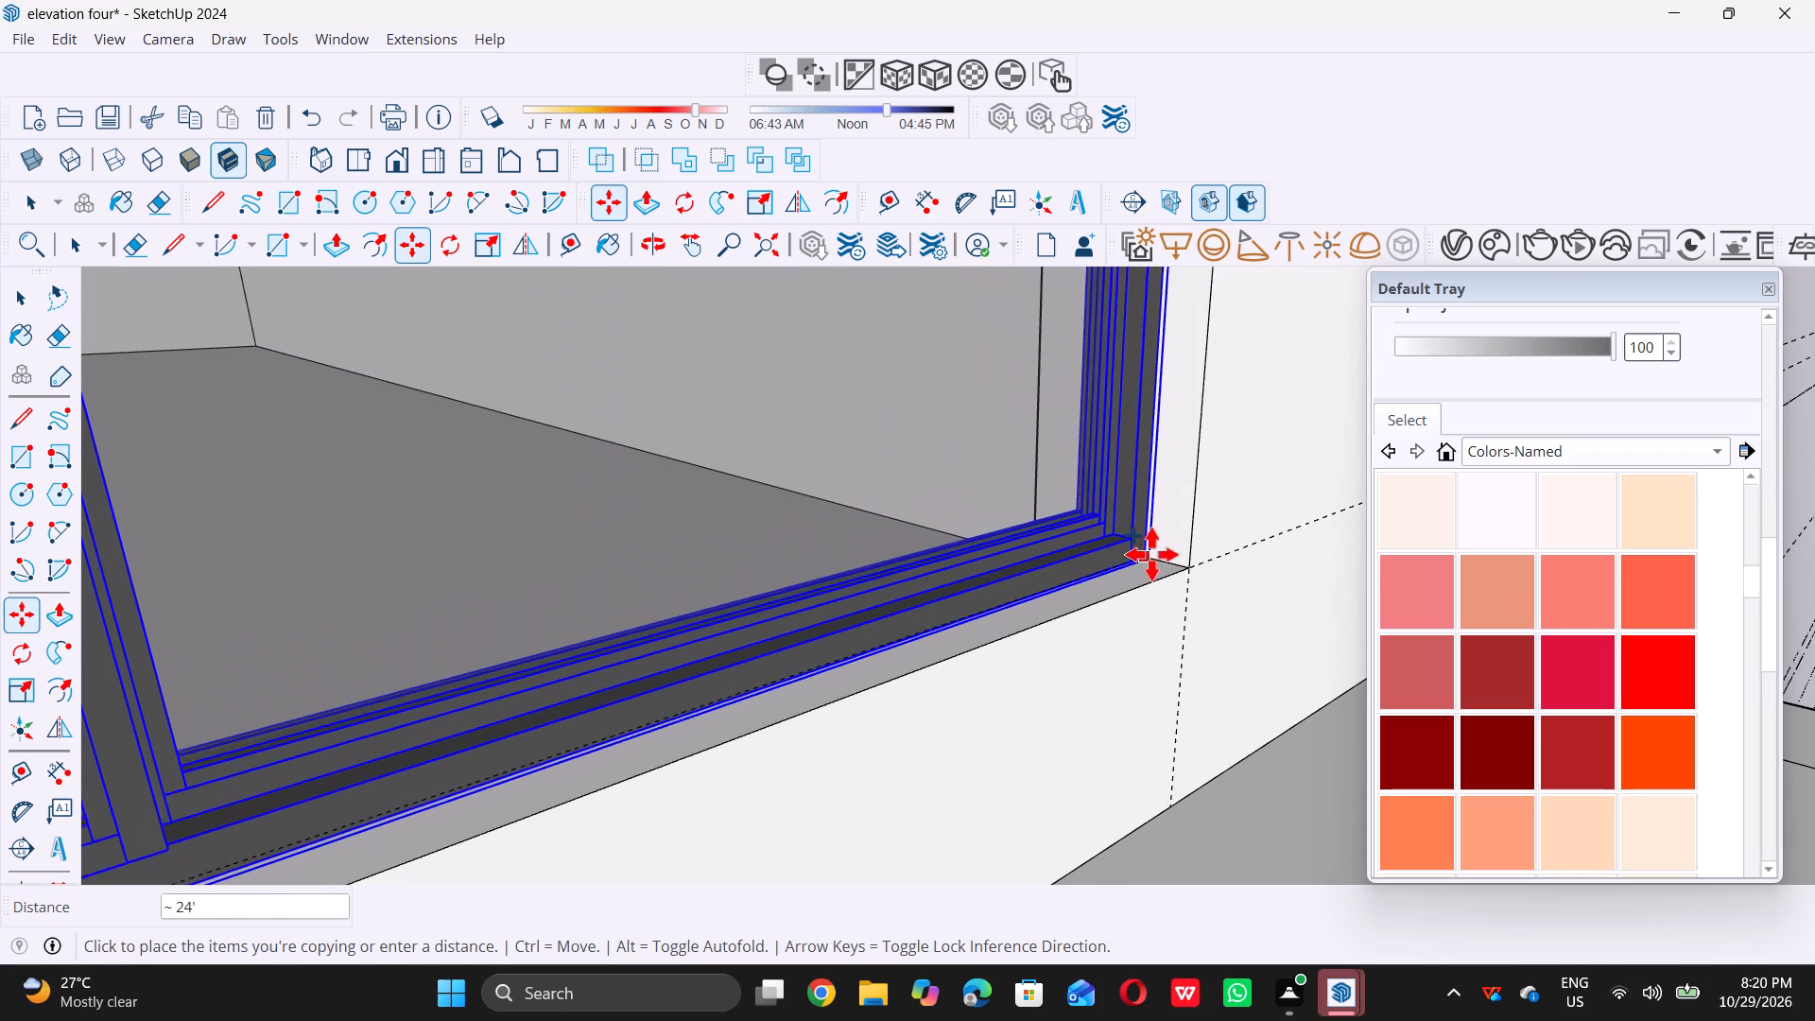
middle_click_drag(1186, 565, 1014, 610)
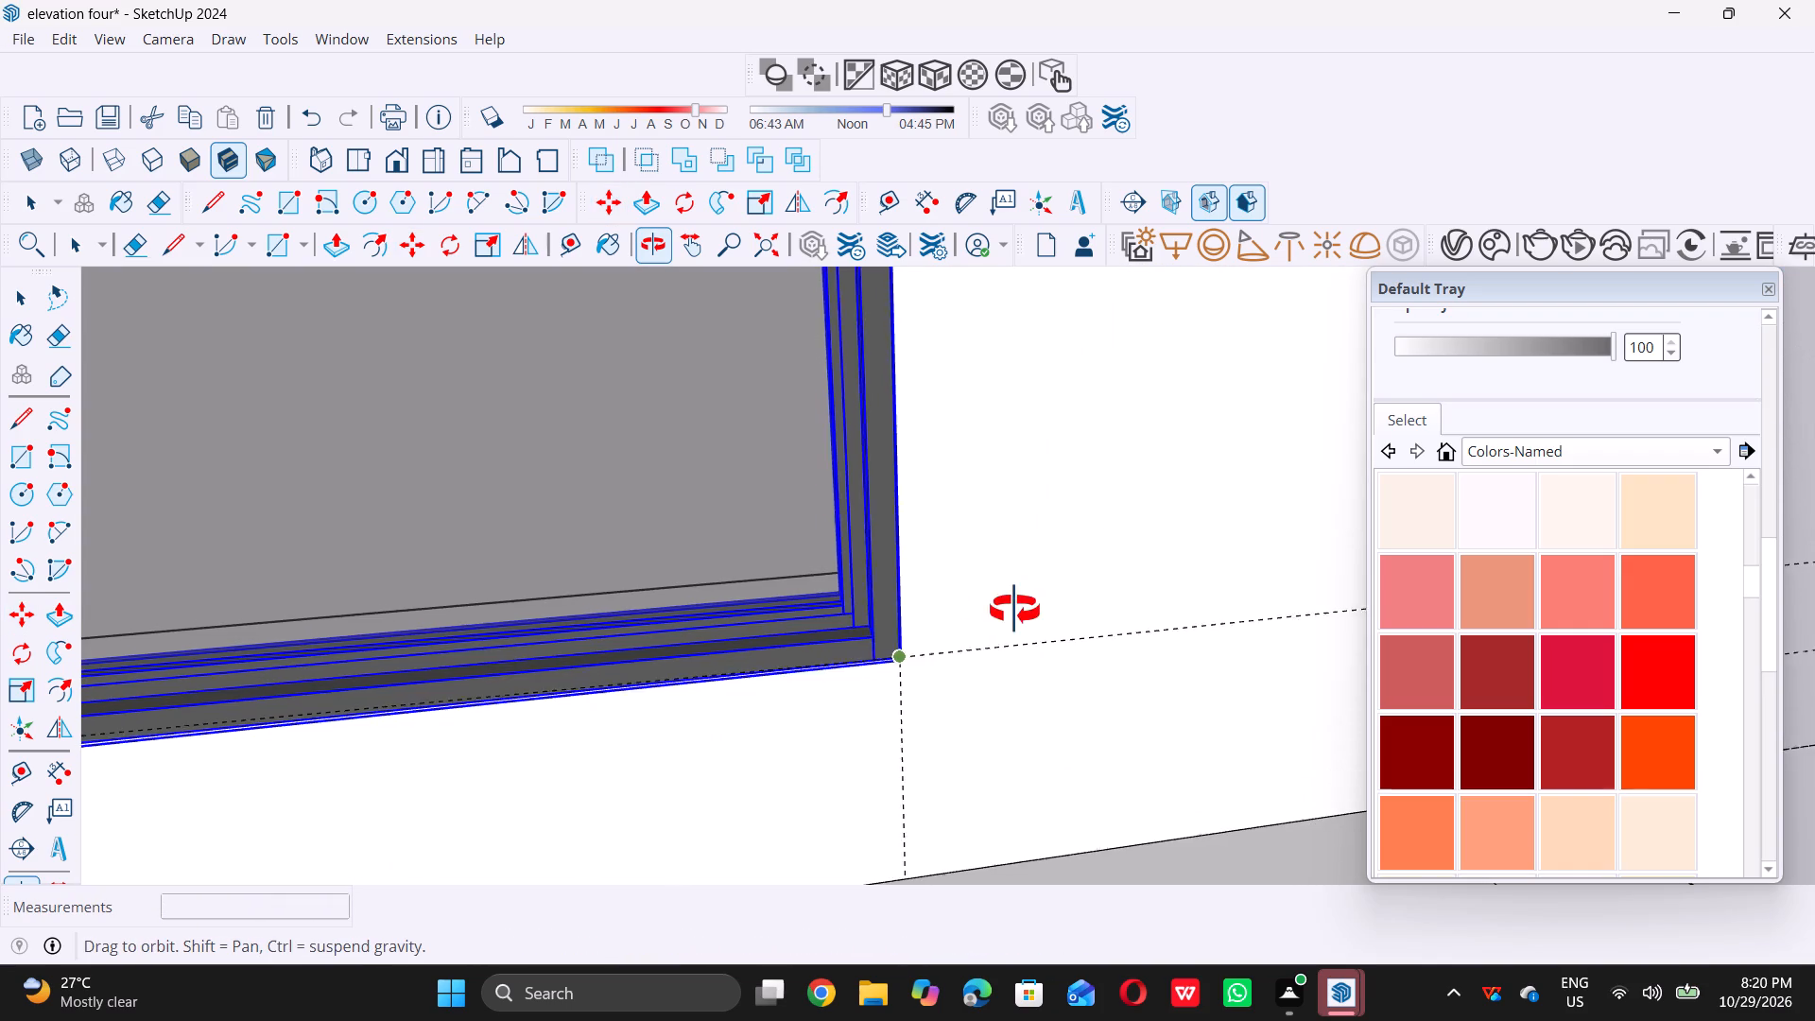
middle_click_drag(1014, 610, 1063, 597)
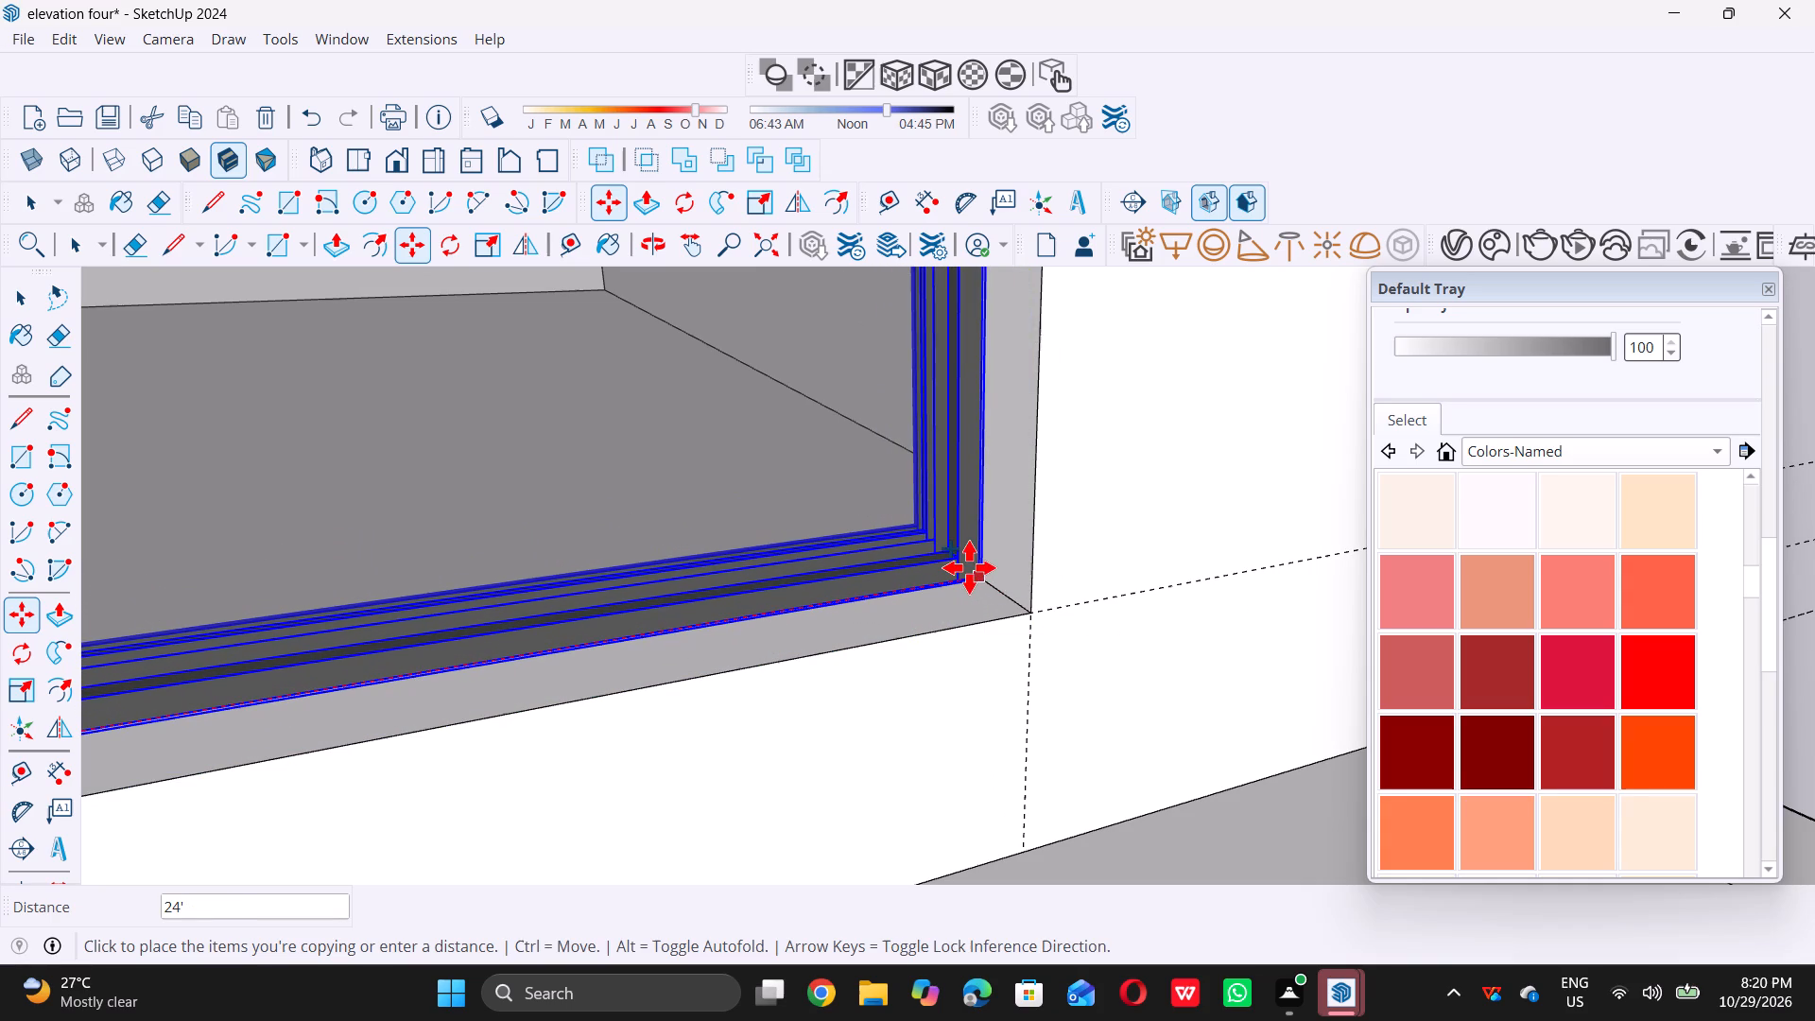
double_click(1030, 608)
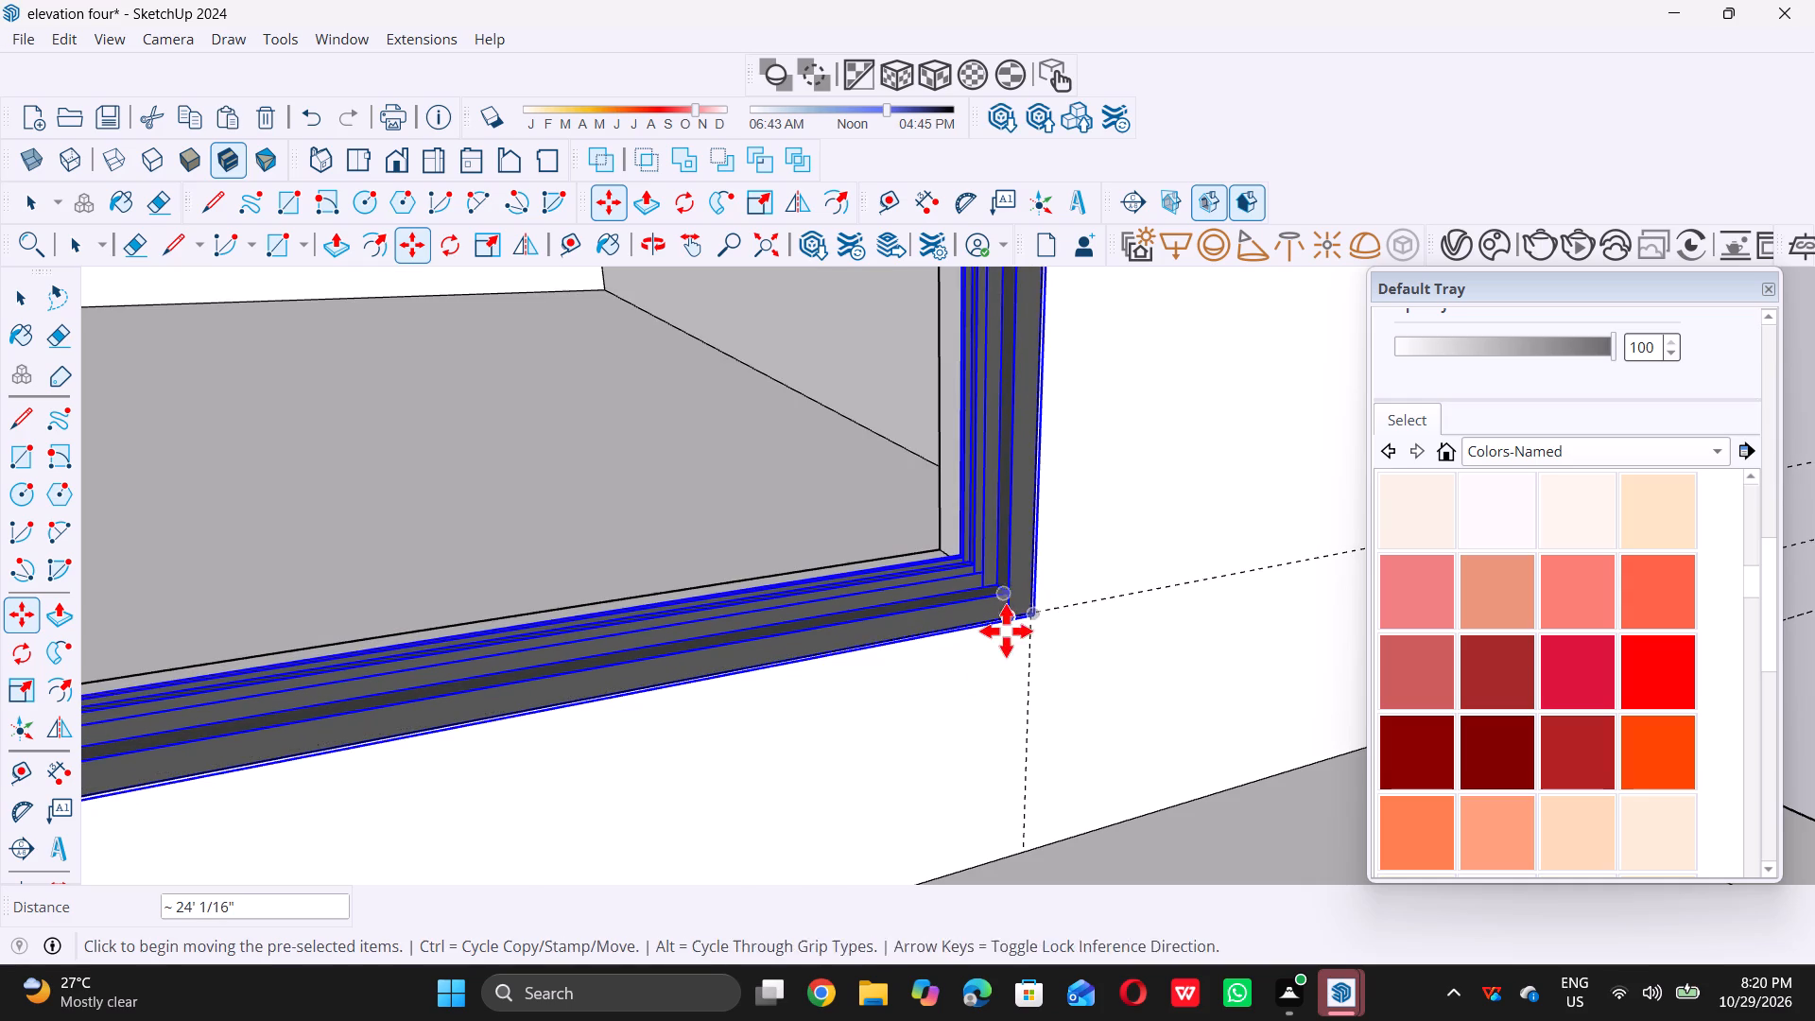
Move the last-bay window copy 4 1/2" inward from the wall's outer face into the opening's depth.
scroll(988, 709, "down", 6)
scroll(1054, 621, "up", 8)
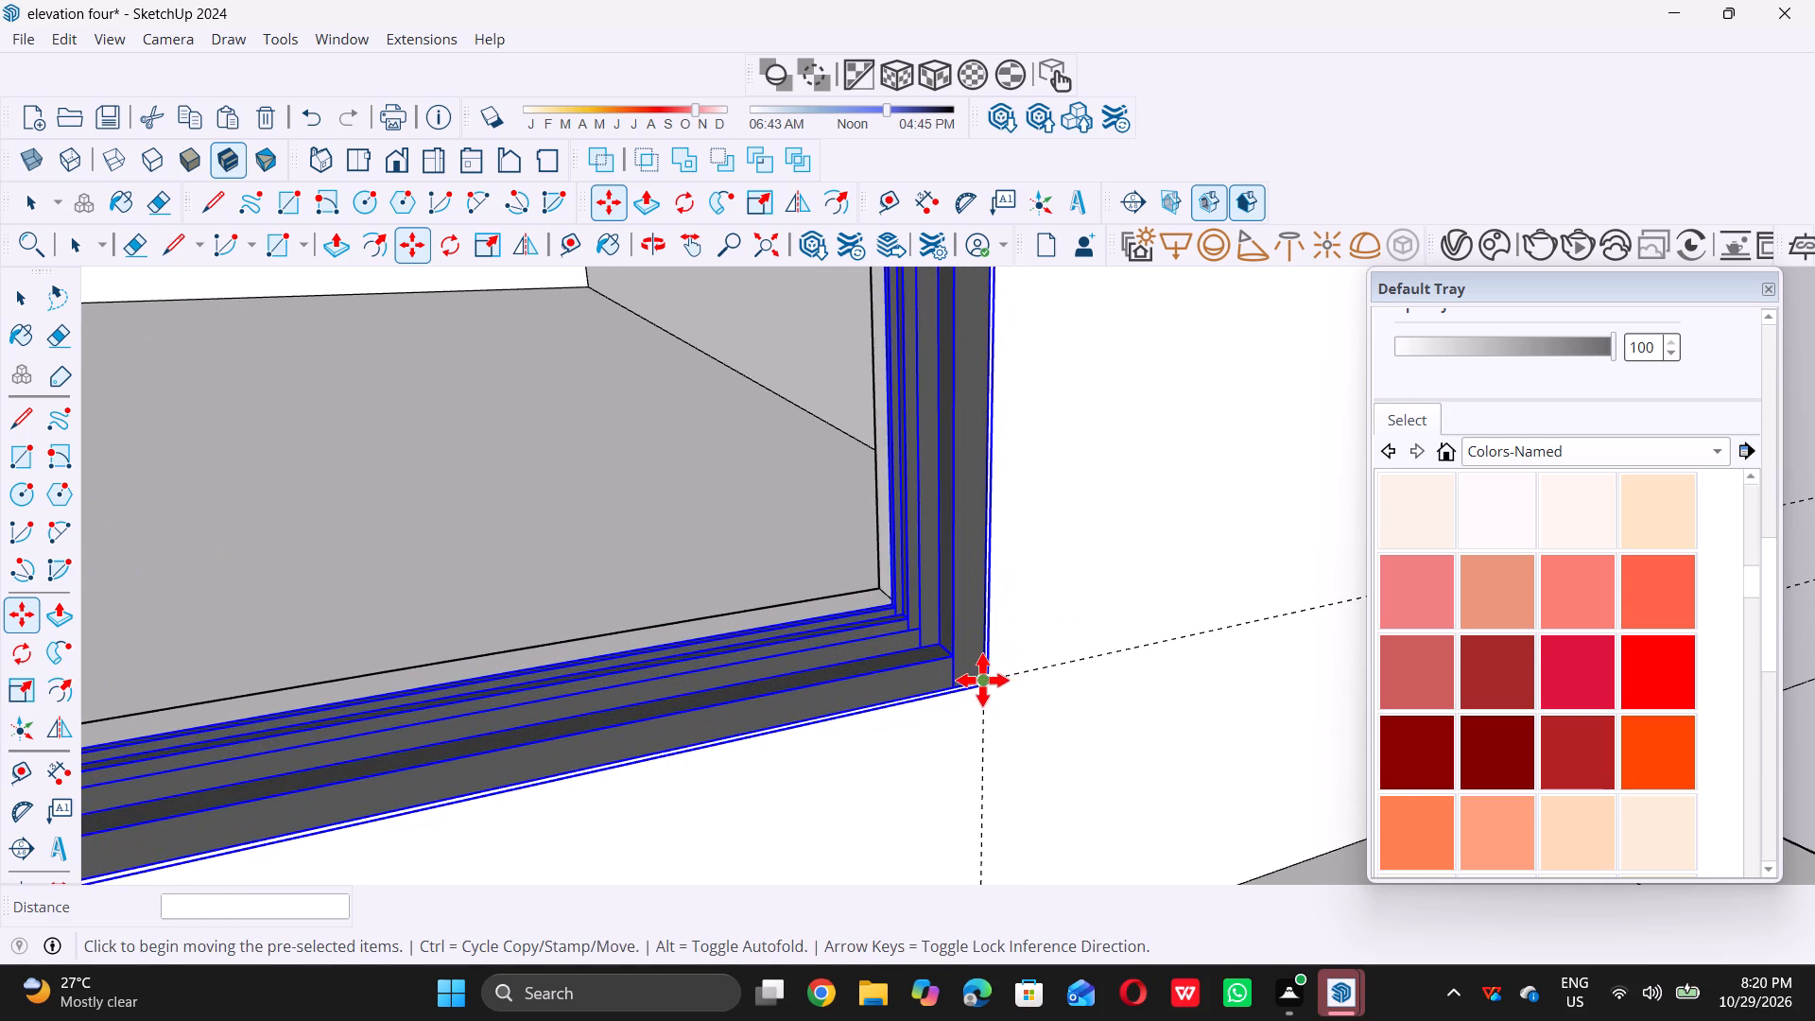
left_click(981, 678)
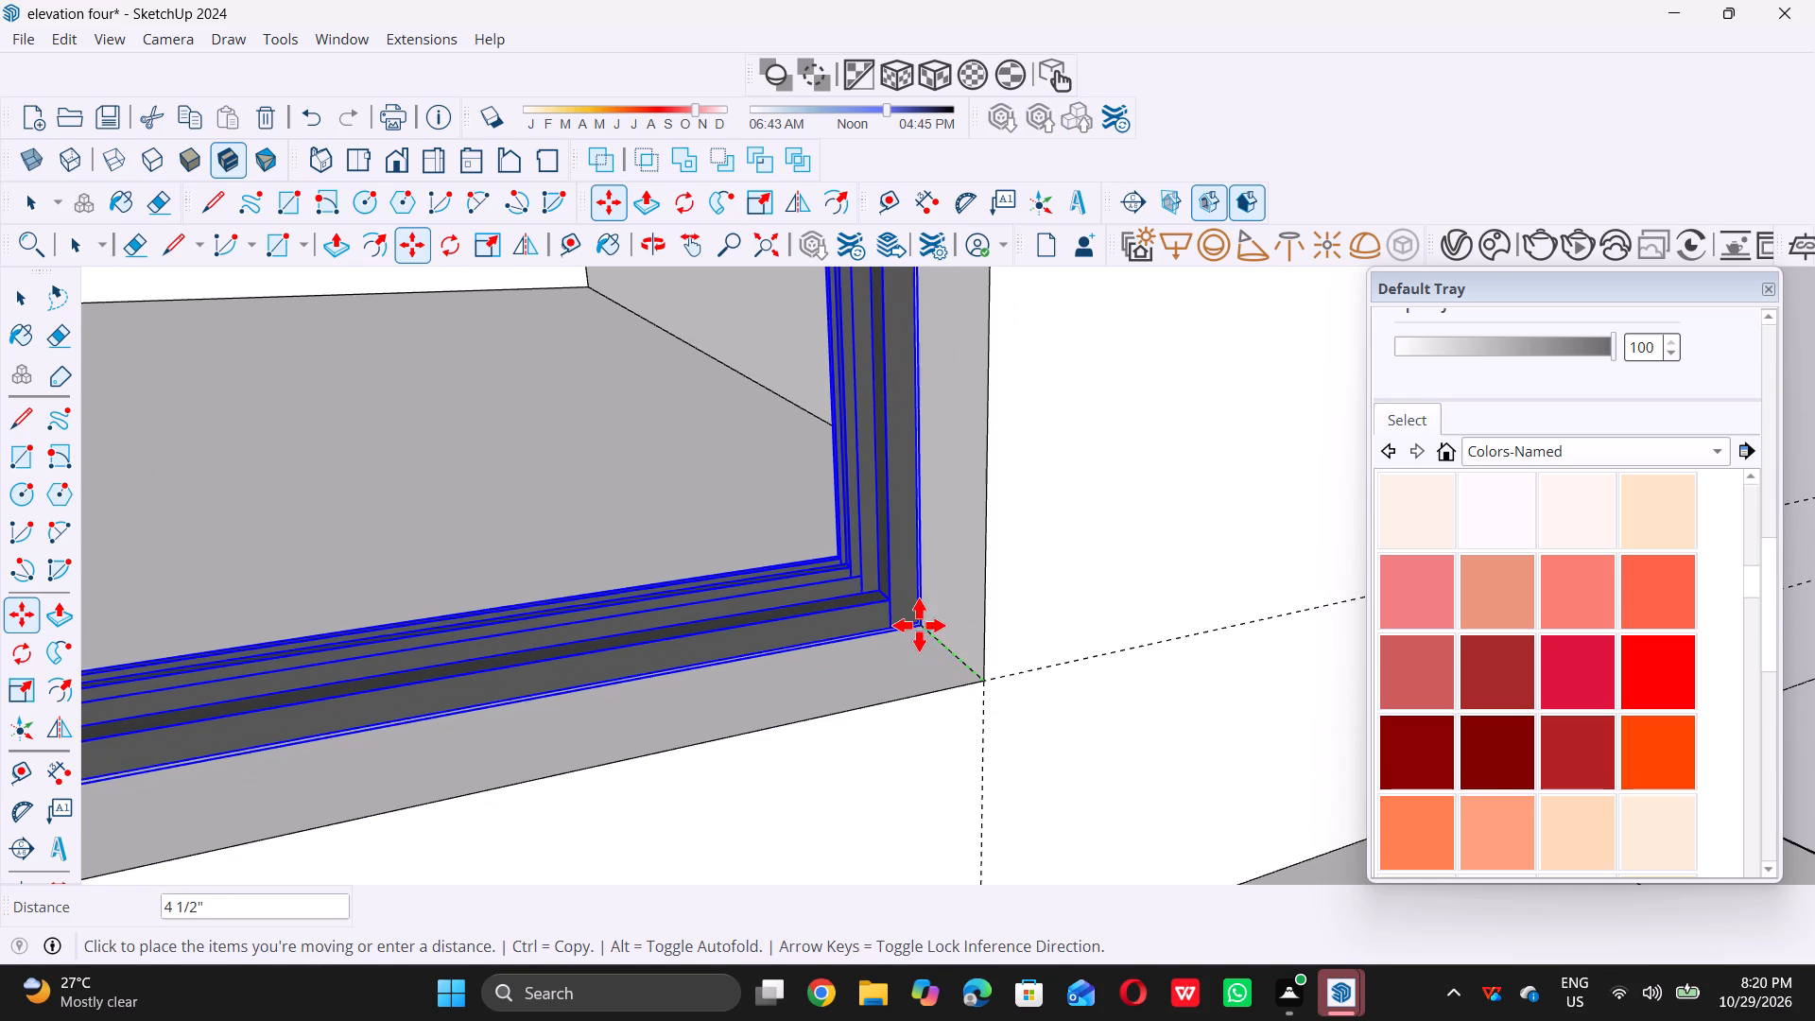
double_click(919, 625)
key("space")
scroll(940, 656, "down", 6)
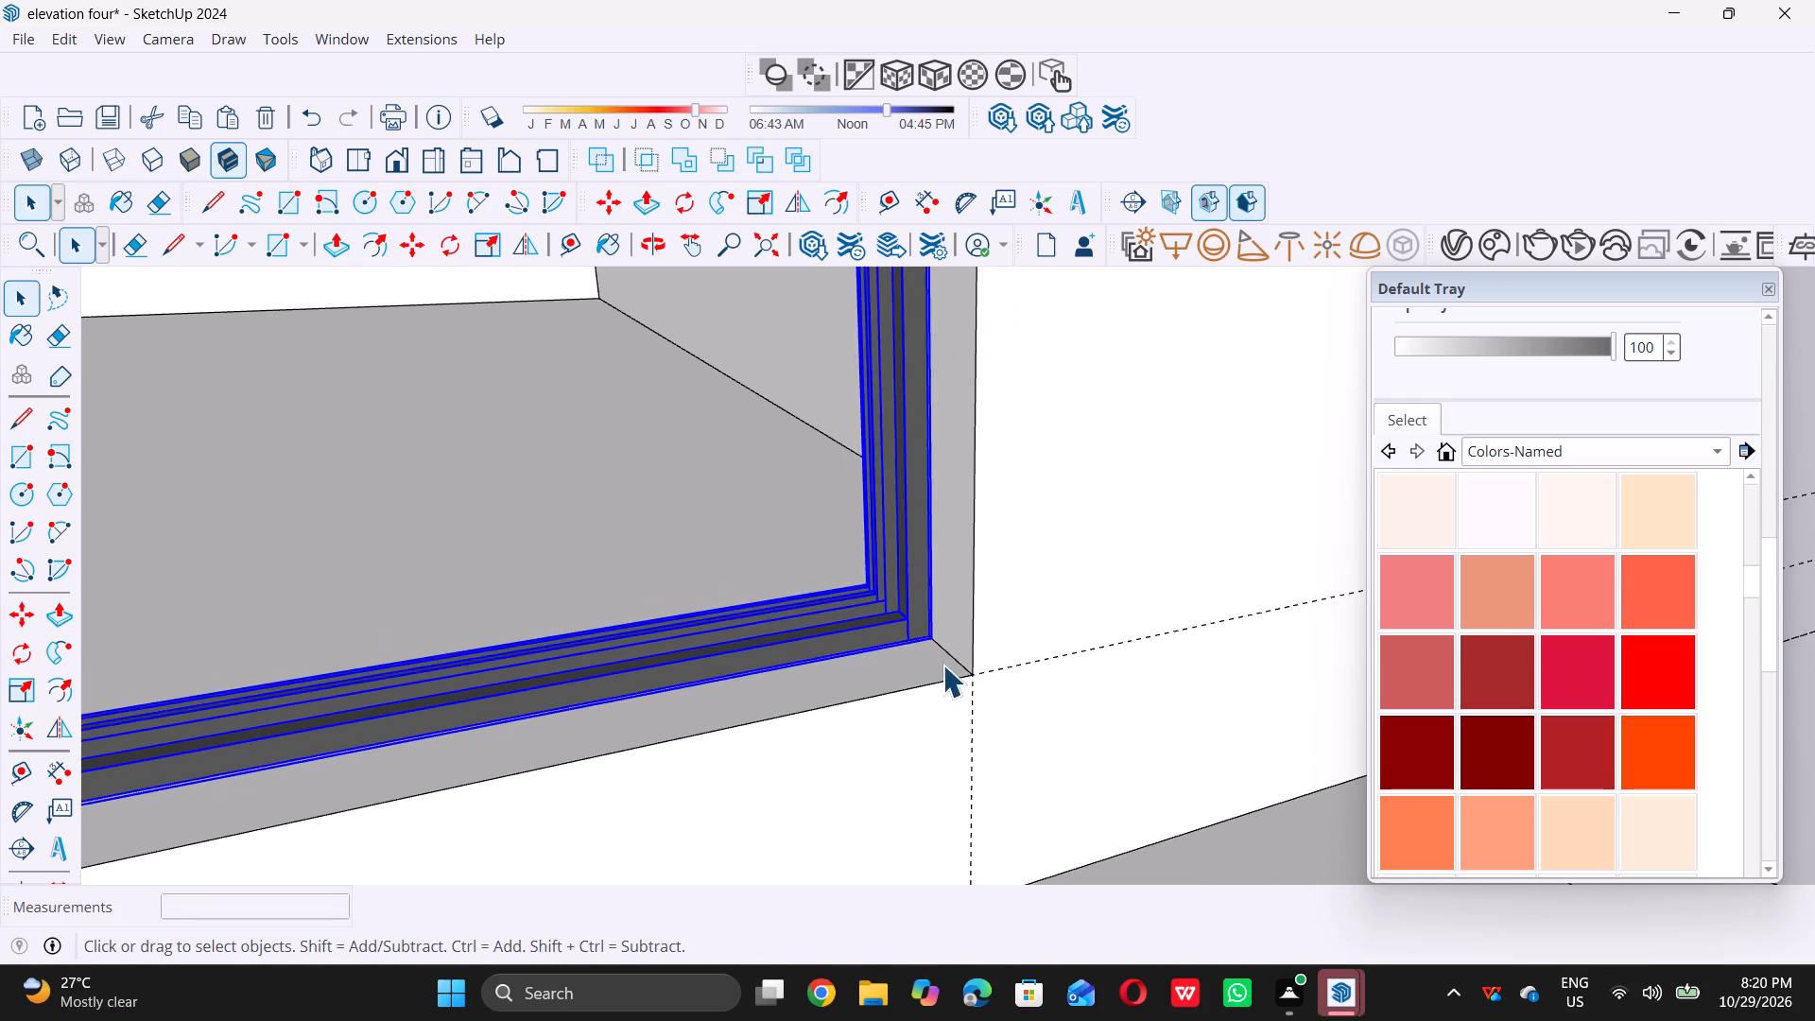
scroll(942, 665, "down", 20)
scroll(942, 665, "down", 2)
left_click(1221, 515)
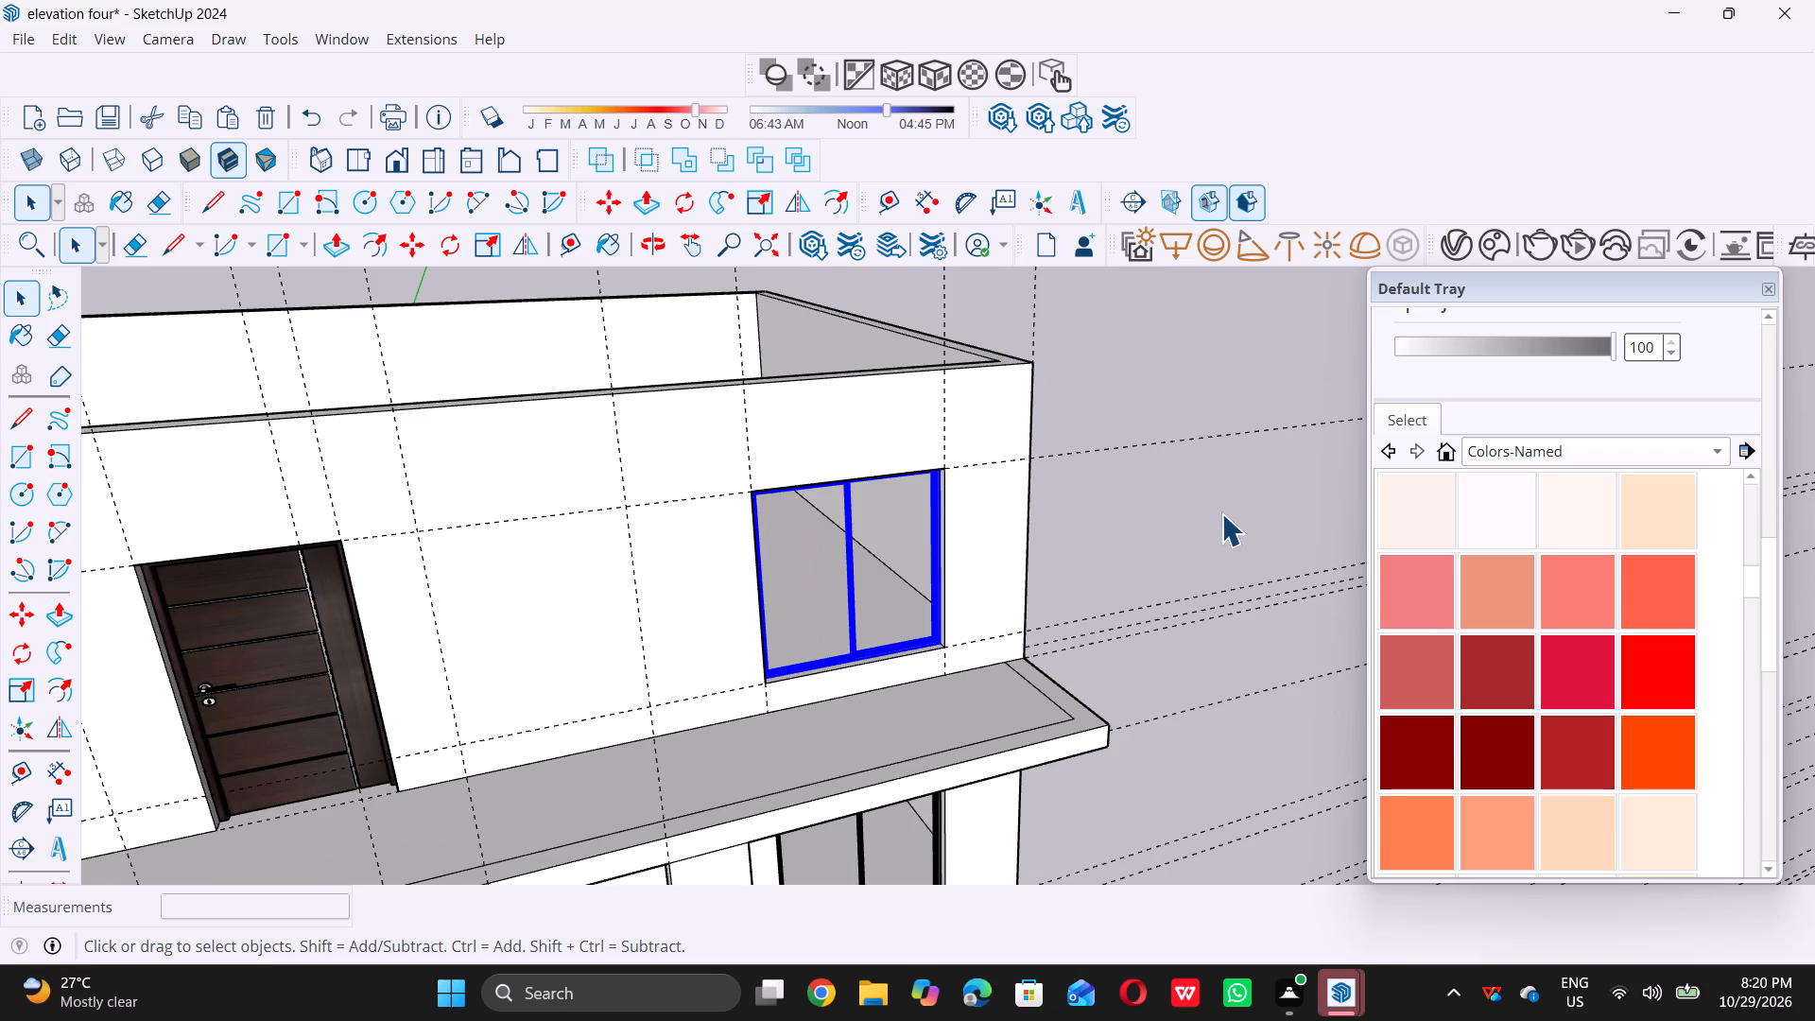
Draw a line up the top-level slab's front edge from the first pillar's outer corner and across the slab's rim.
scroll(1221, 514, "down", 13)
middle_click(648, 594)
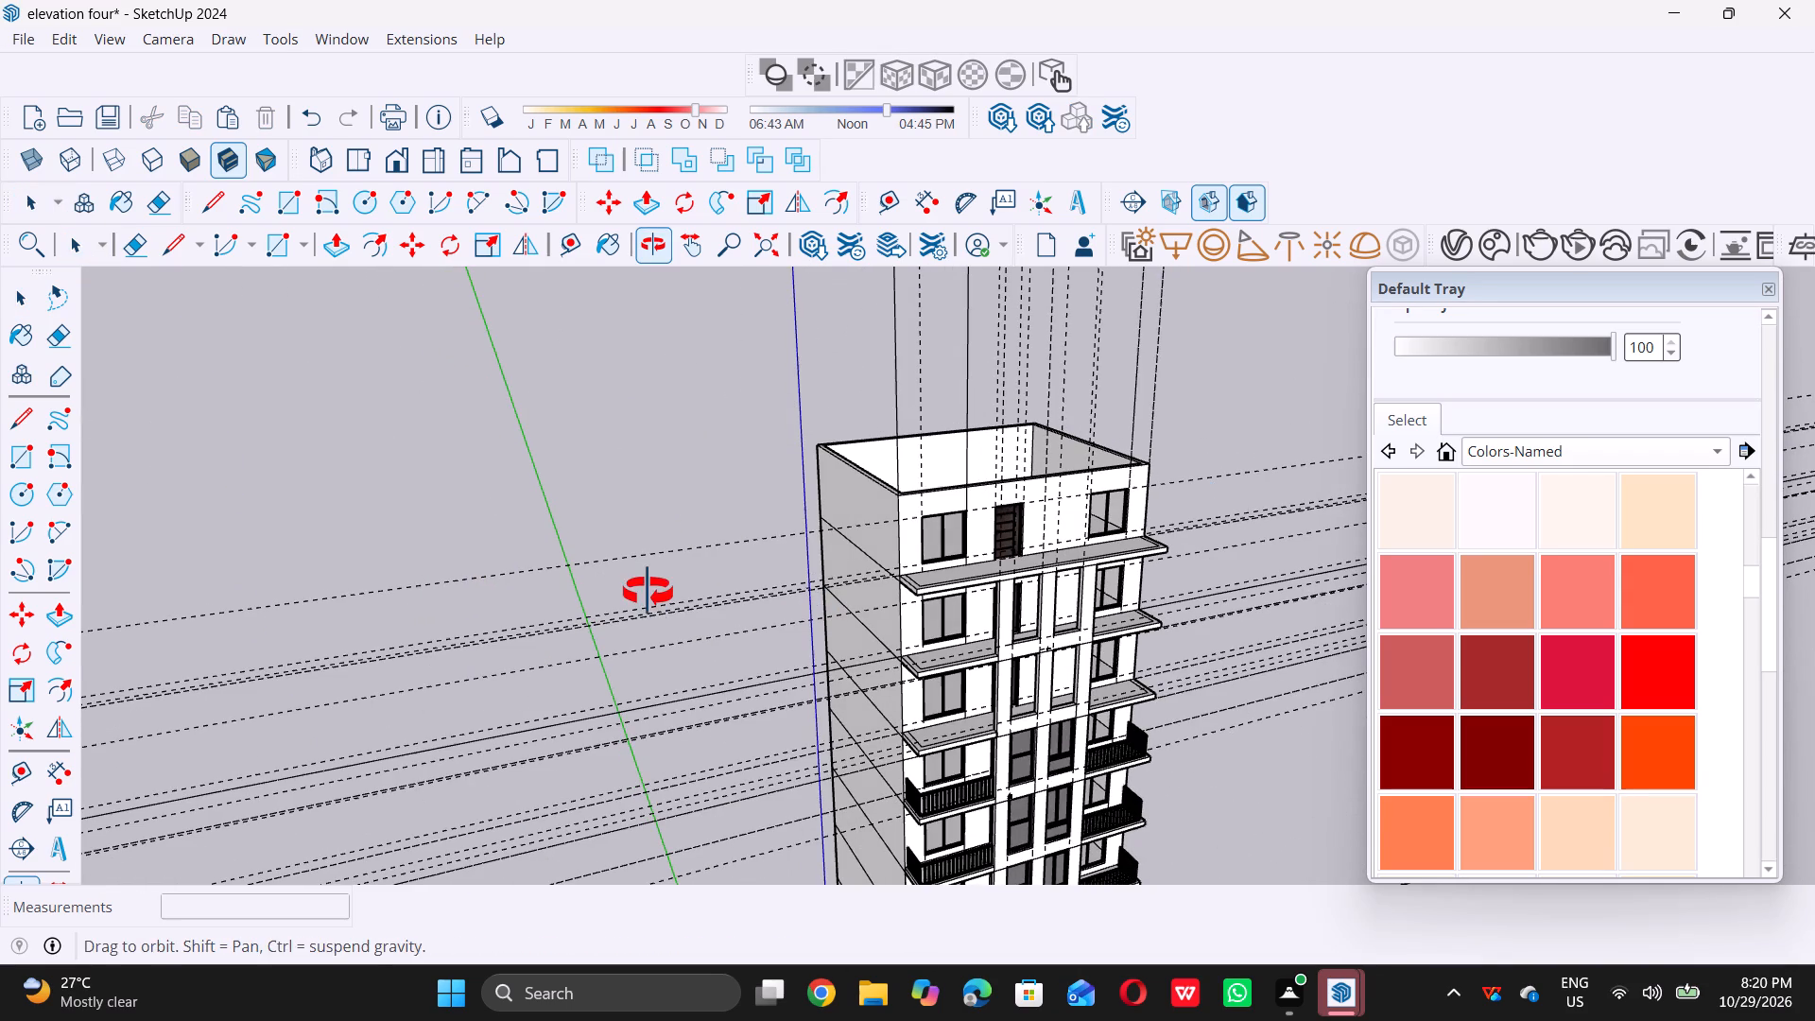
scroll(474, 588, "down", 6)
middle_click_drag(794, 626, 815, 638)
scroll(812, 594, "up", 6)
scroll(811, 587, "up", 20)
scroll(811, 587, "up", 3)
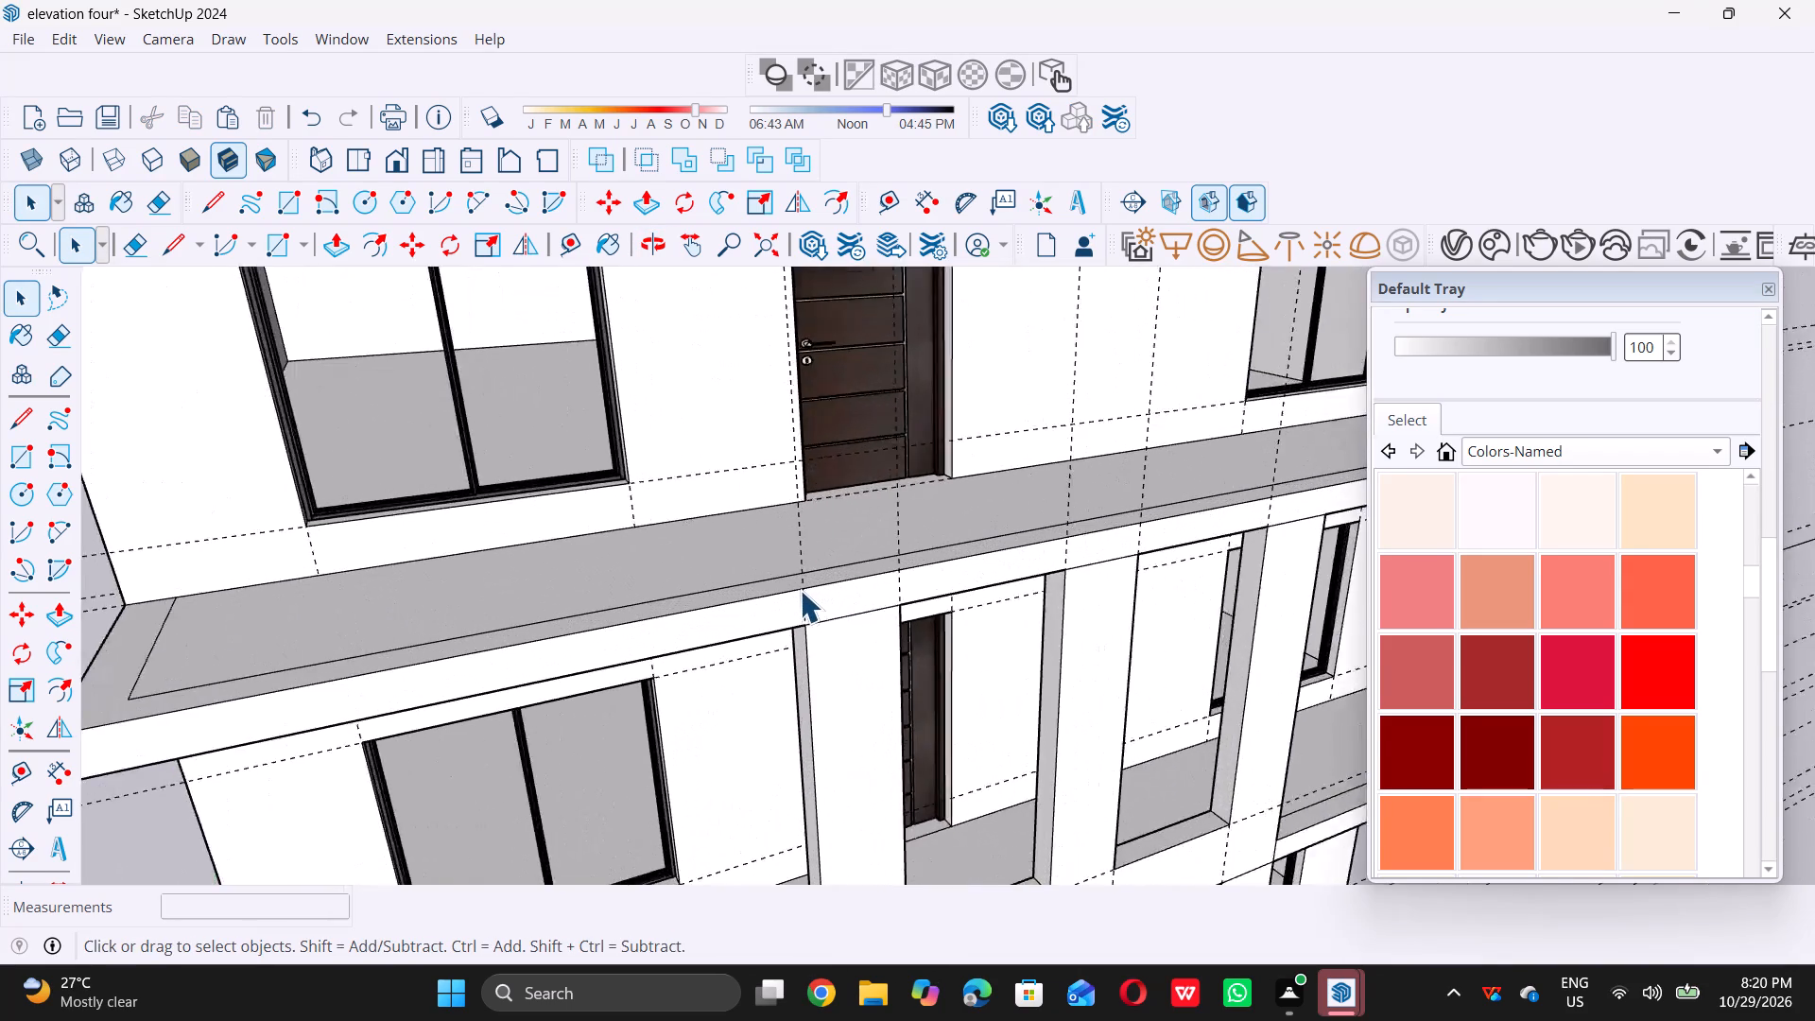
scroll(800, 590, "up", 9)
key("l")
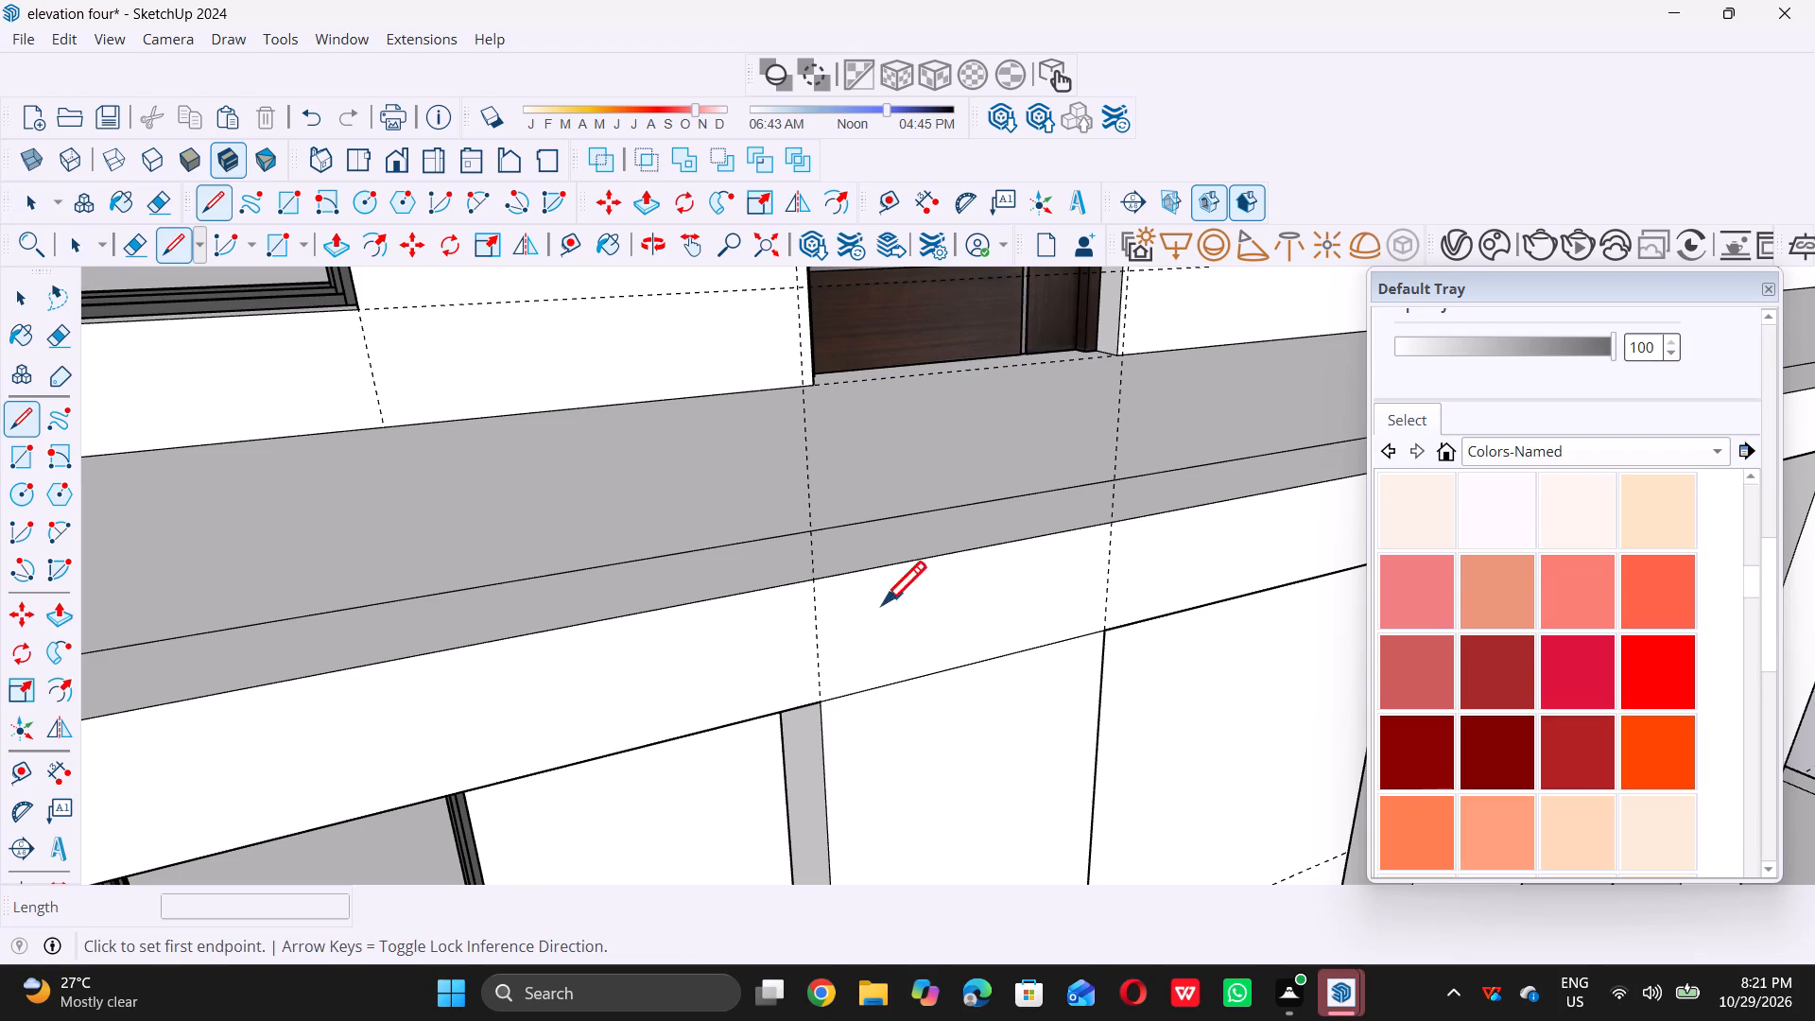
left_click(823, 702)
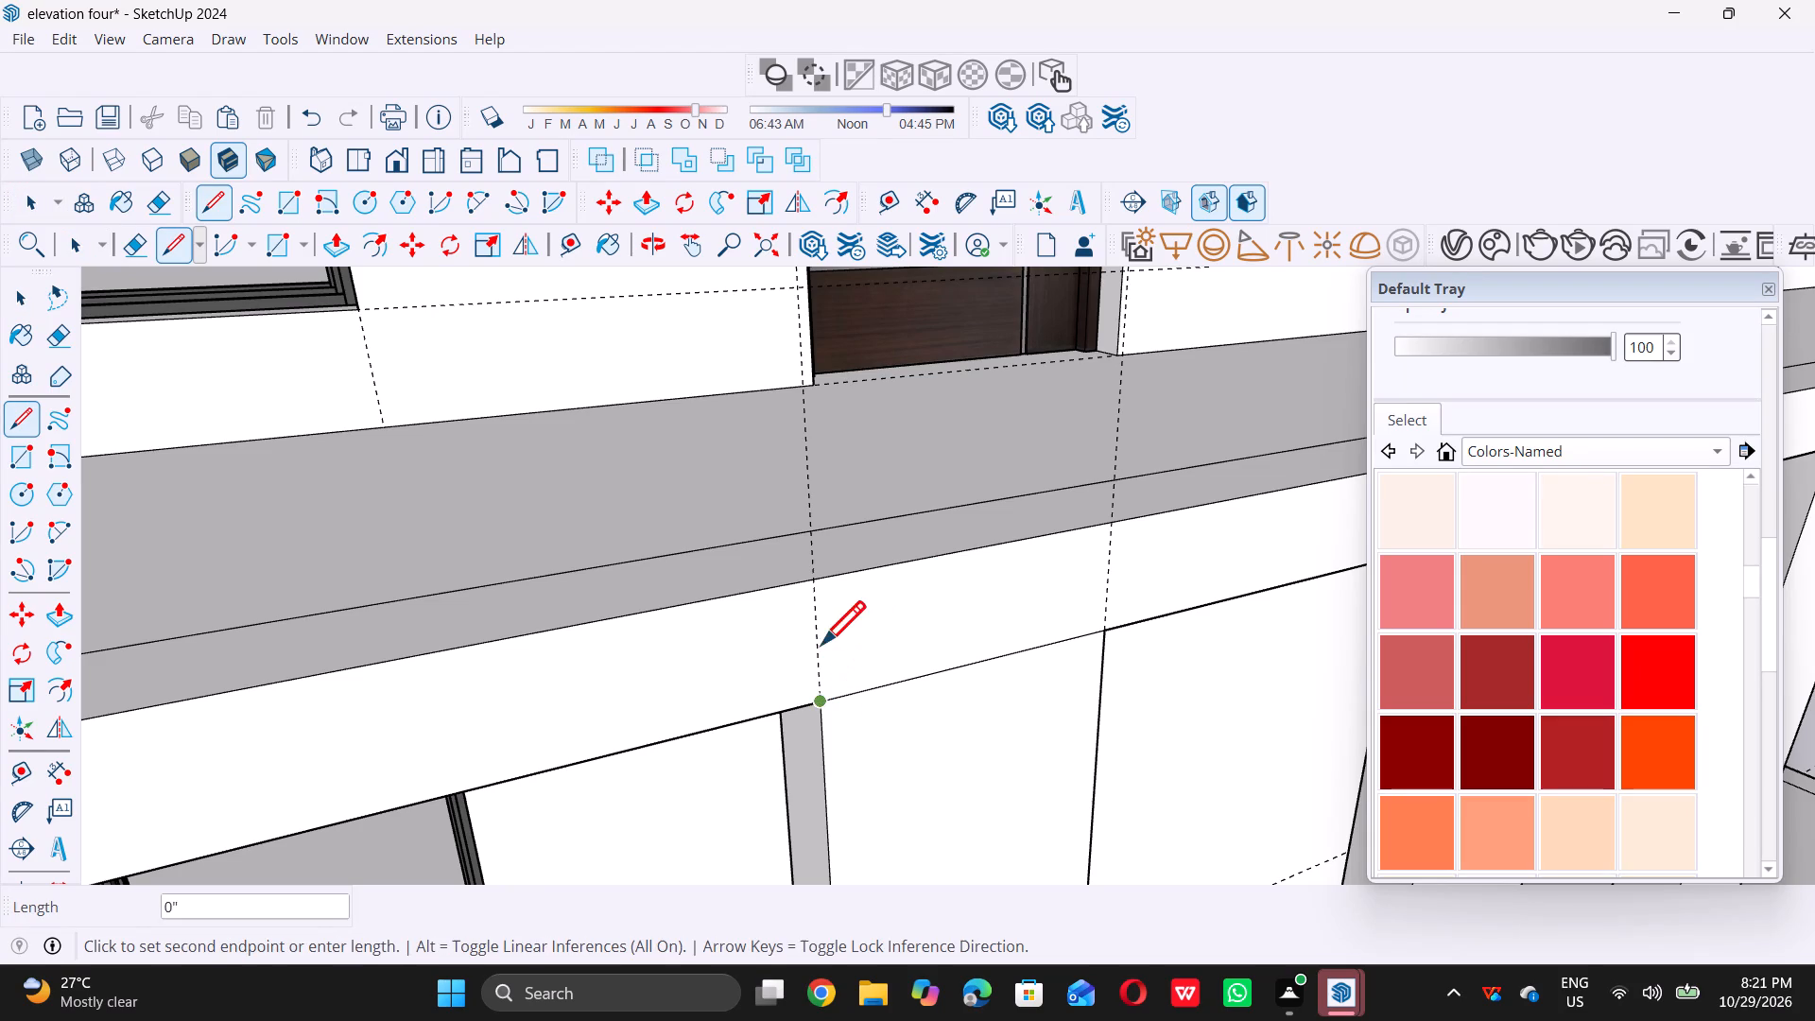
double_click(814, 580)
middle_click_drag(743, 543, 785, 563)
scroll(897, 608, "up", 4)
triple_click(858, 615)
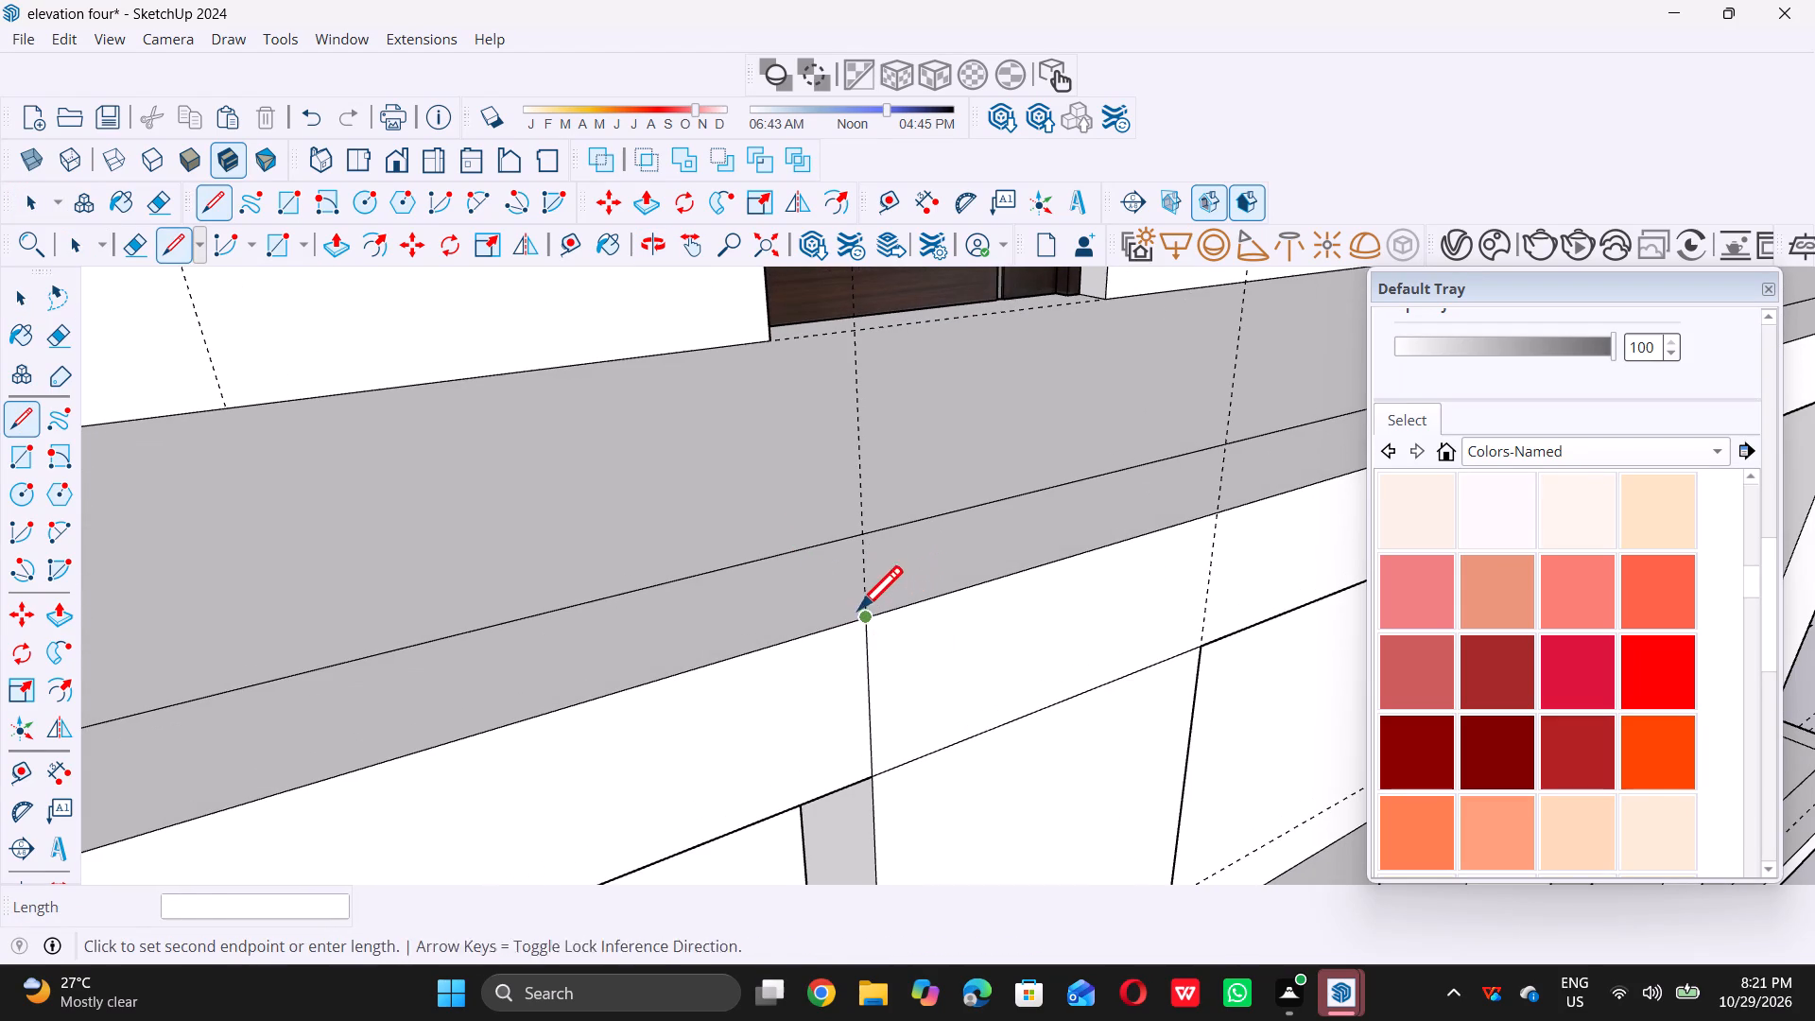
double_click(772, 549)
scroll(727, 614, "down", 15)
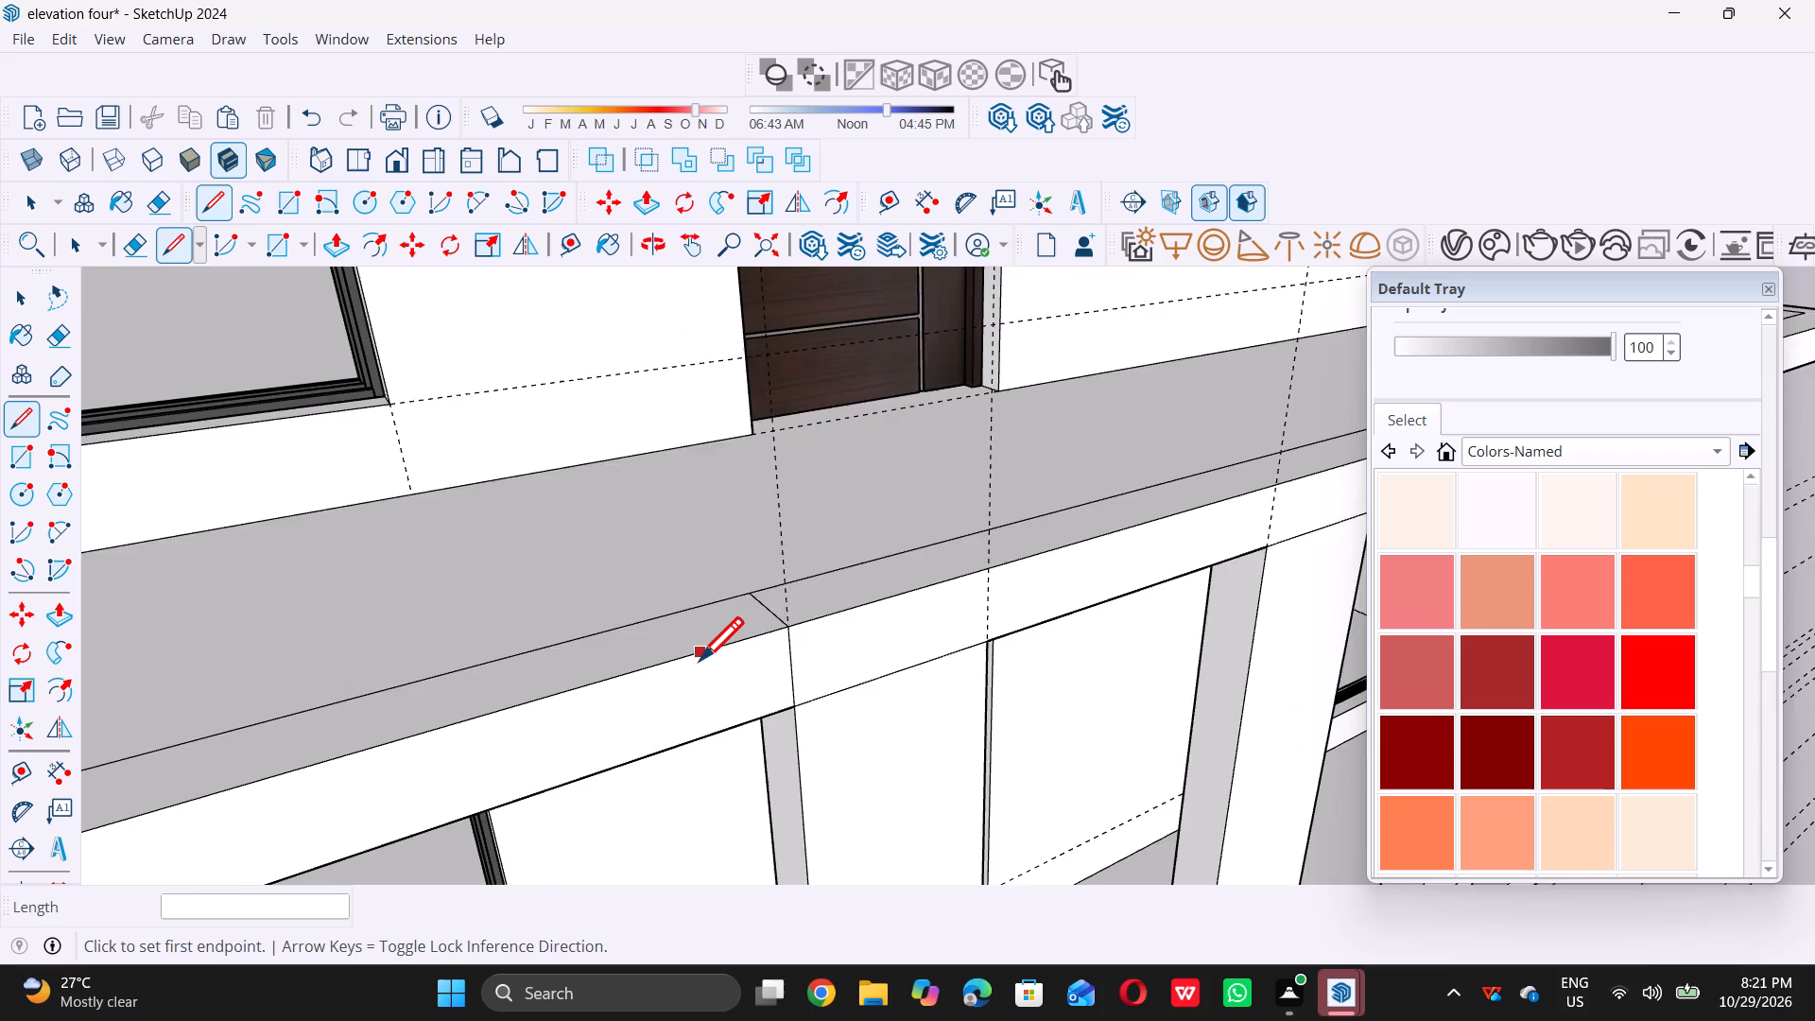
Draw a 9" line up the slab edge from the last pillar's outer corner and continue it 9" across the rim.
scroll(700, 660, "down", 11)
scroll(1149, 545, "up", 5)
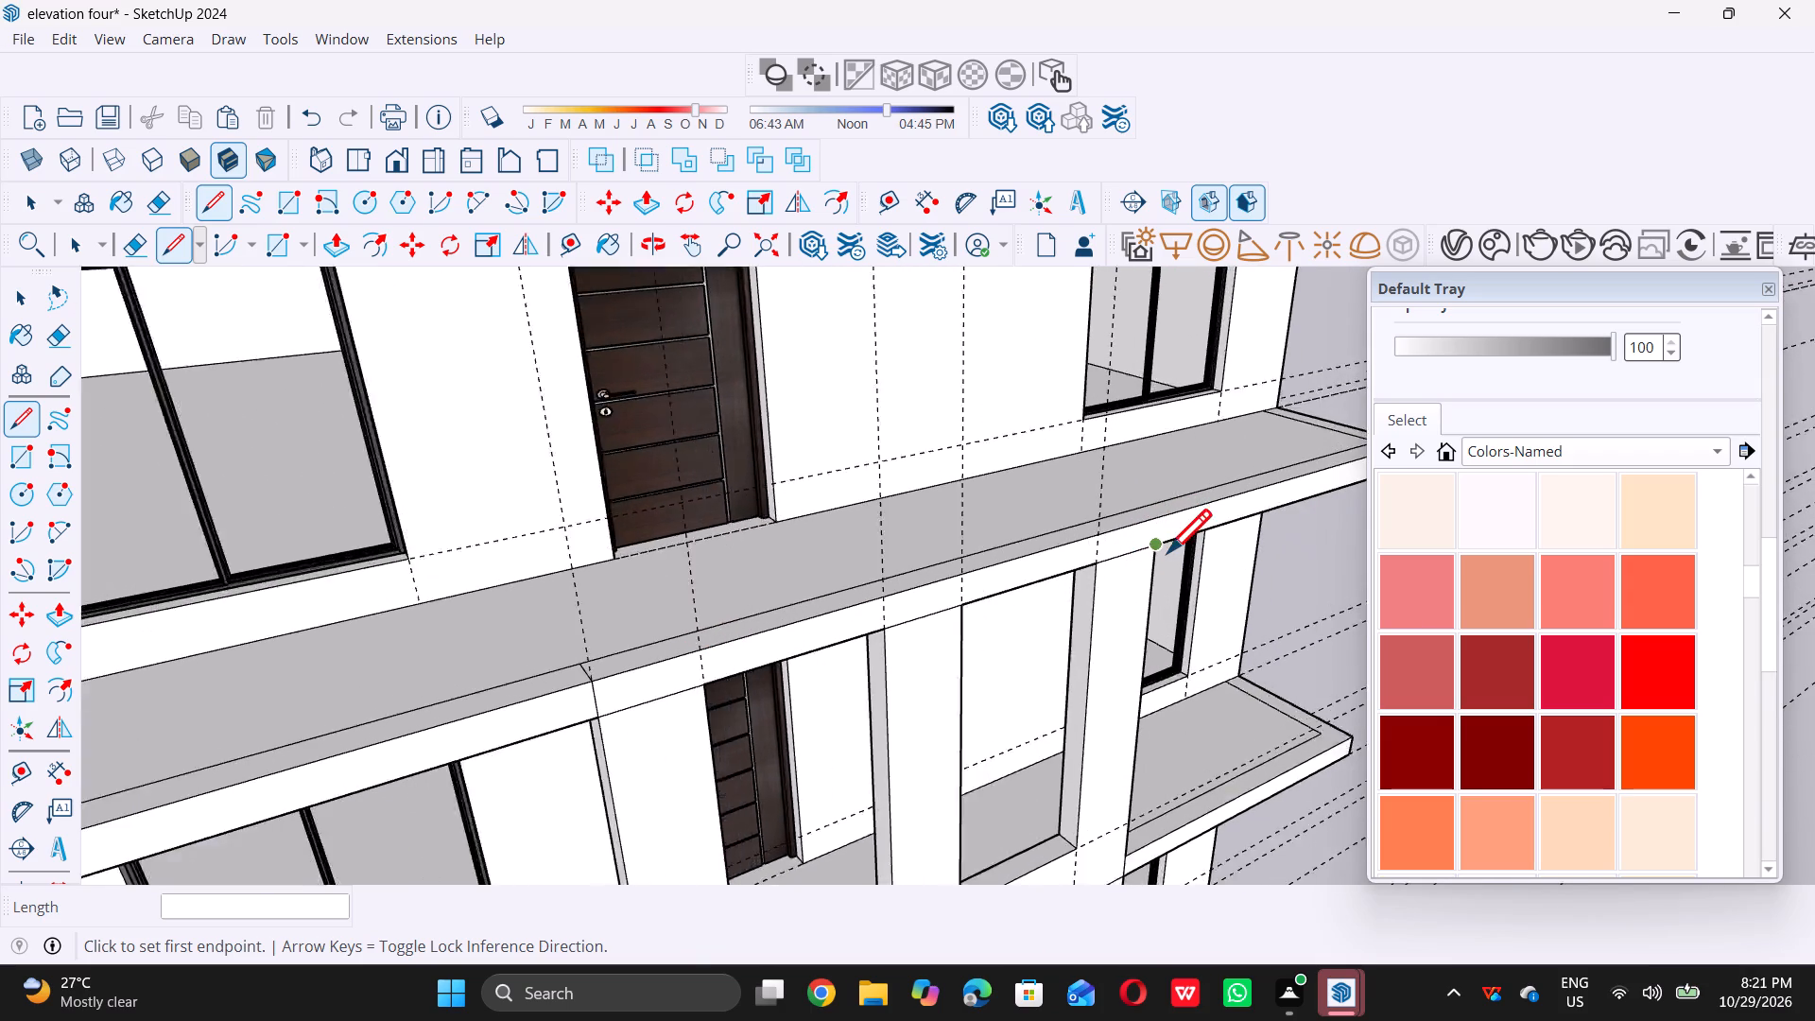
scroll(1167, 552, "up", 5)
double_click(1132, 531)
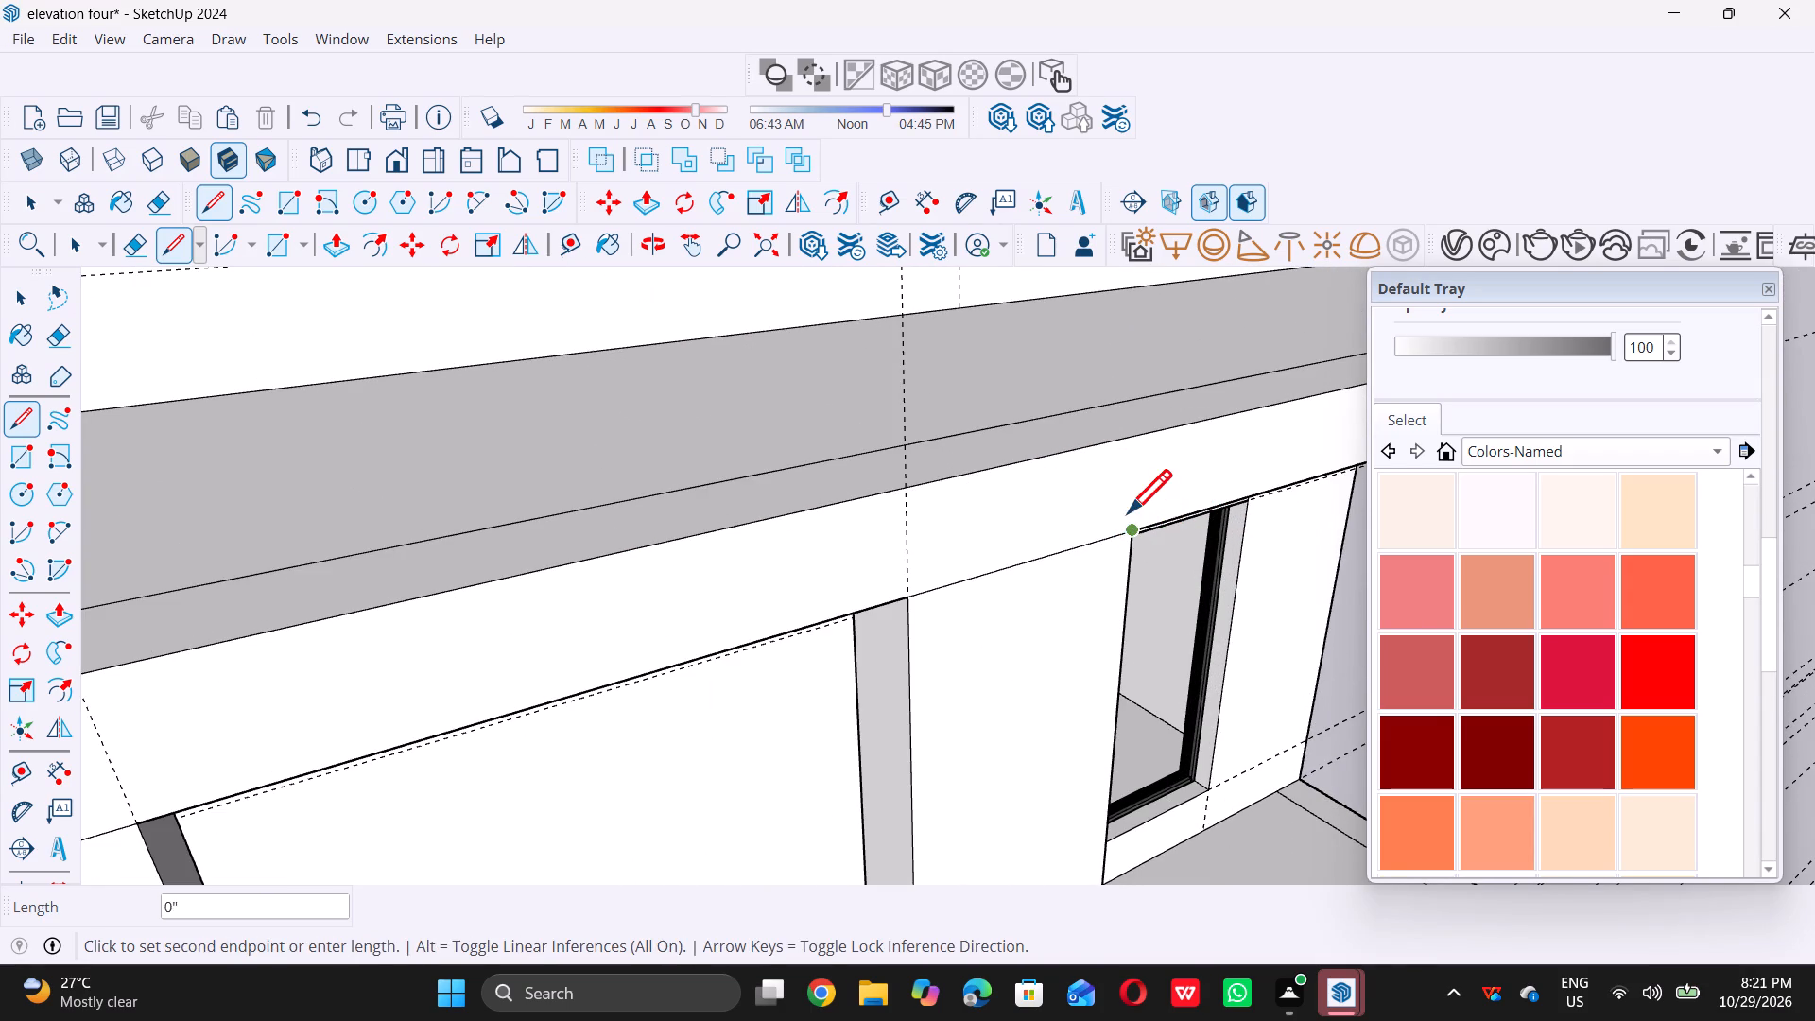
double_click(1132, 438)
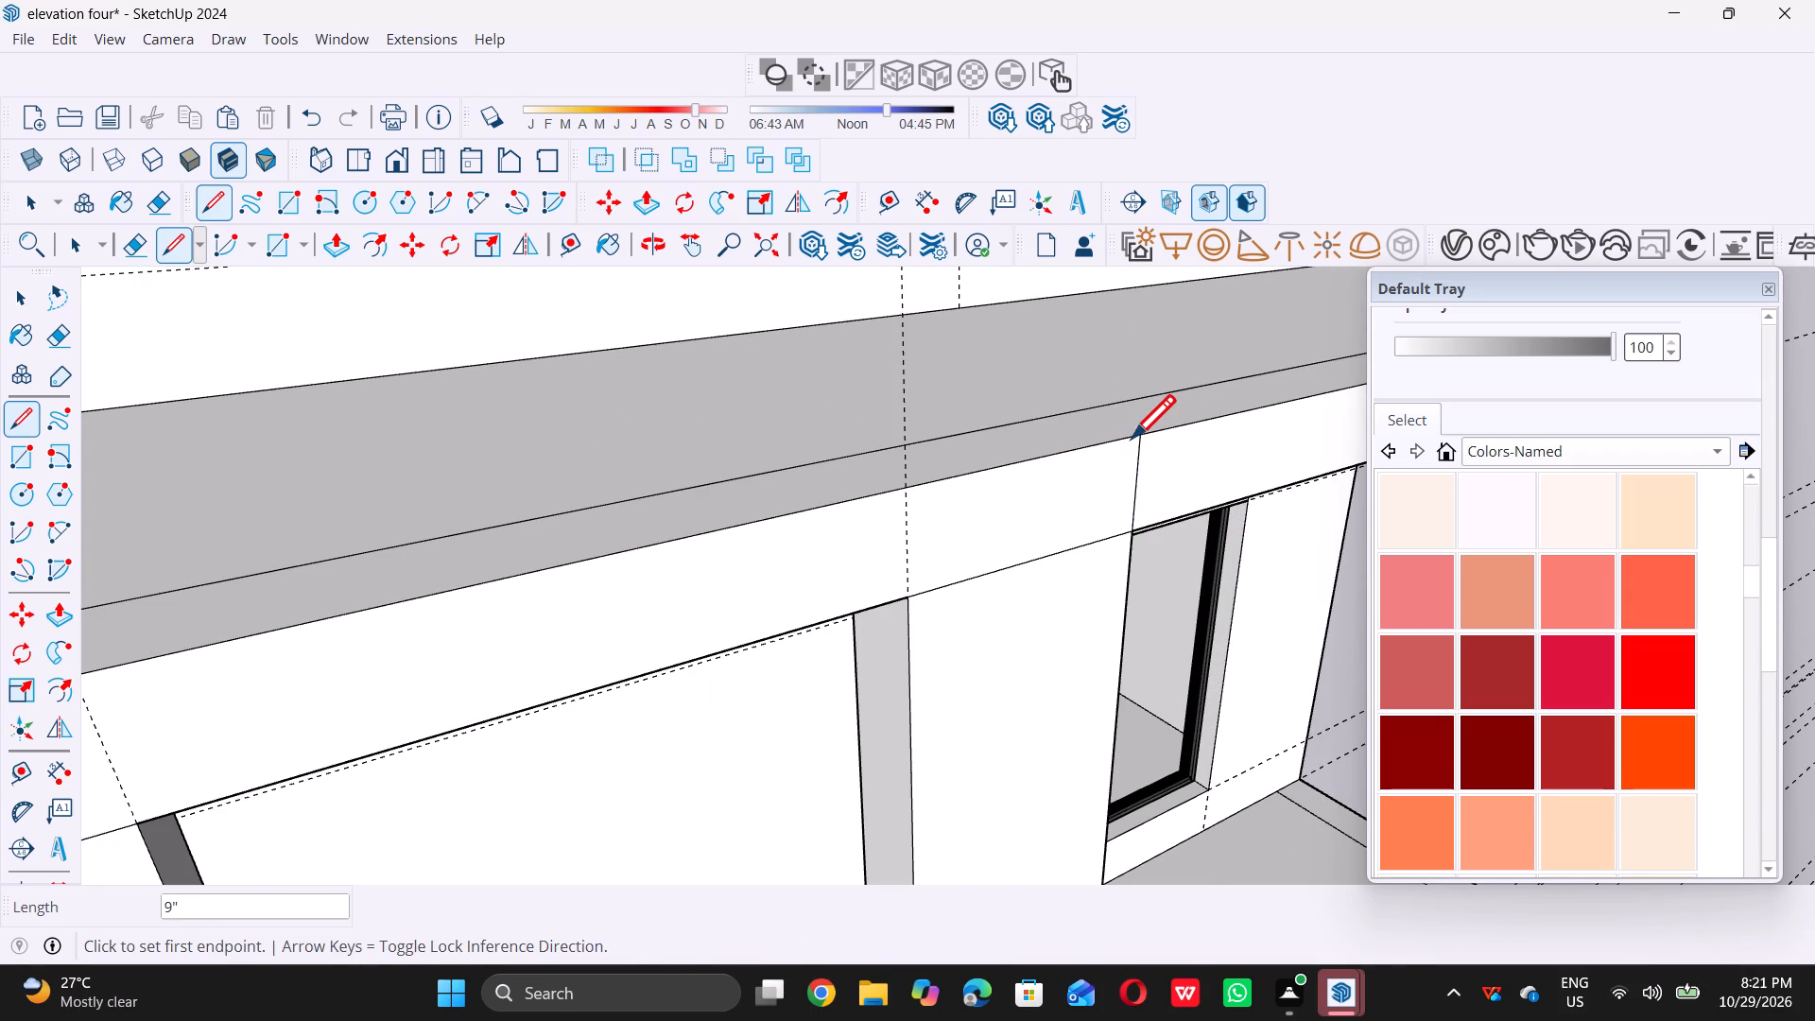
double_click(1139, 433)
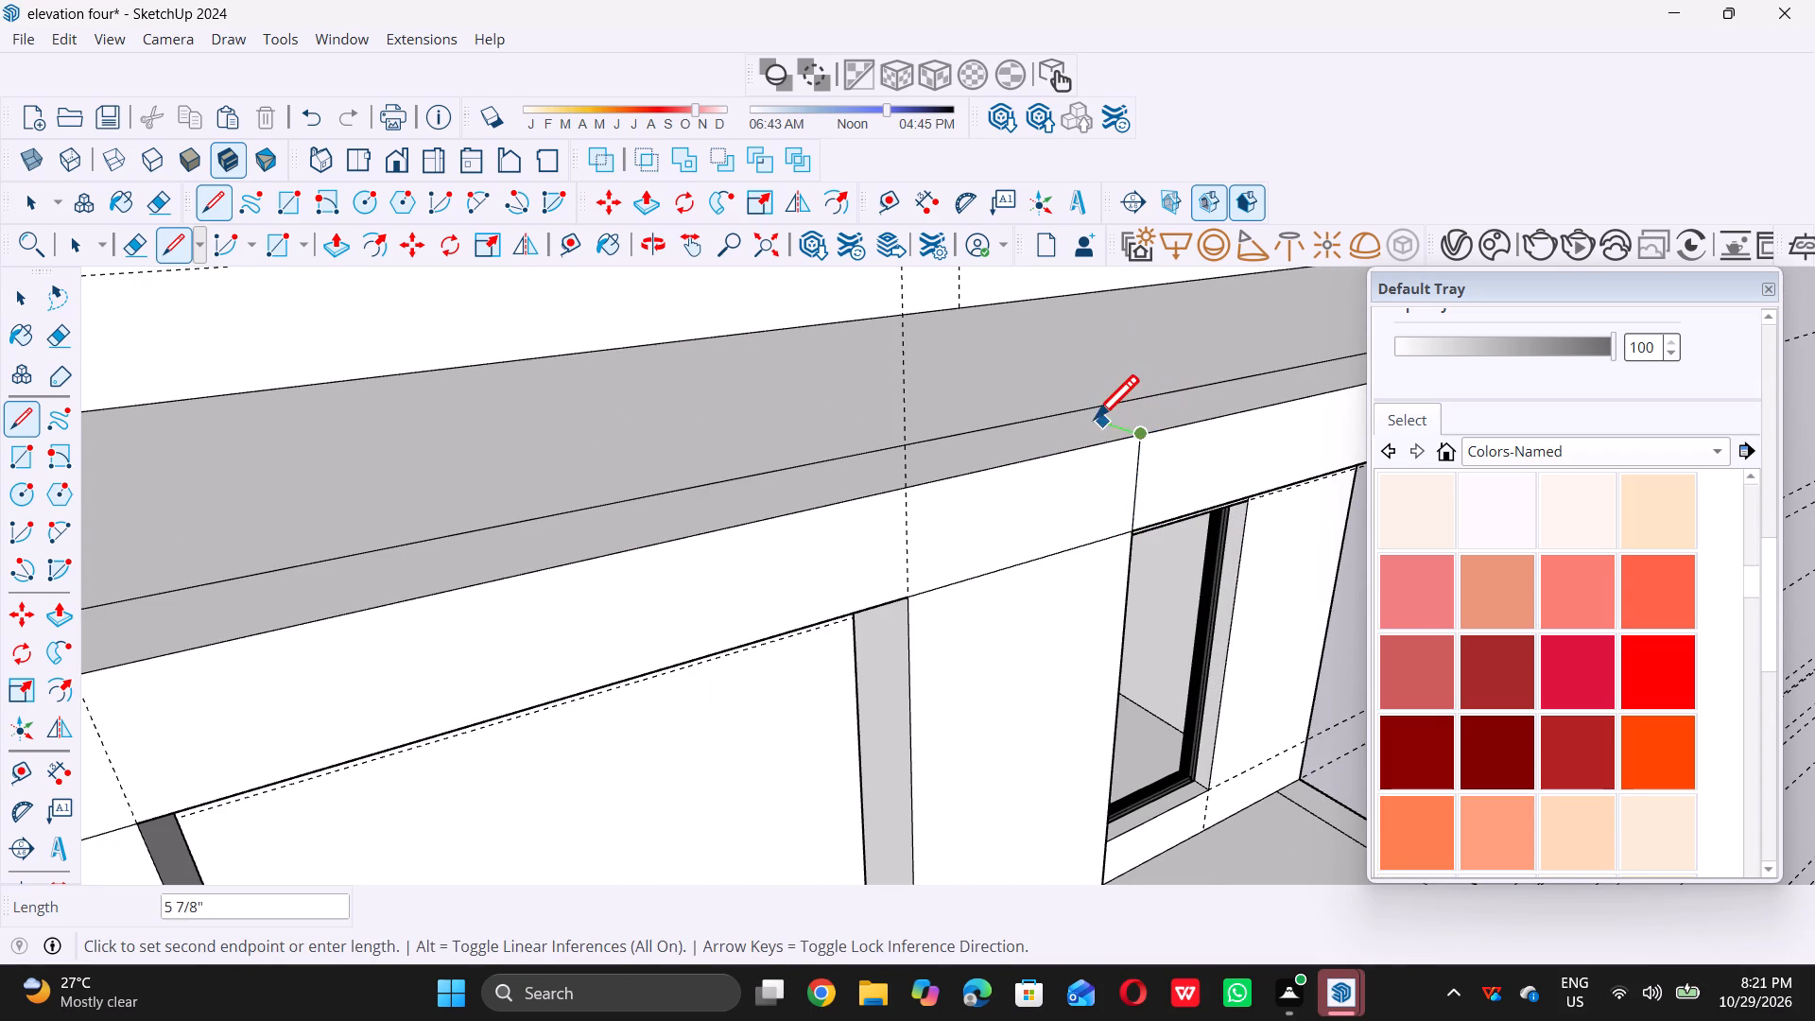
left_click(1074, 417)
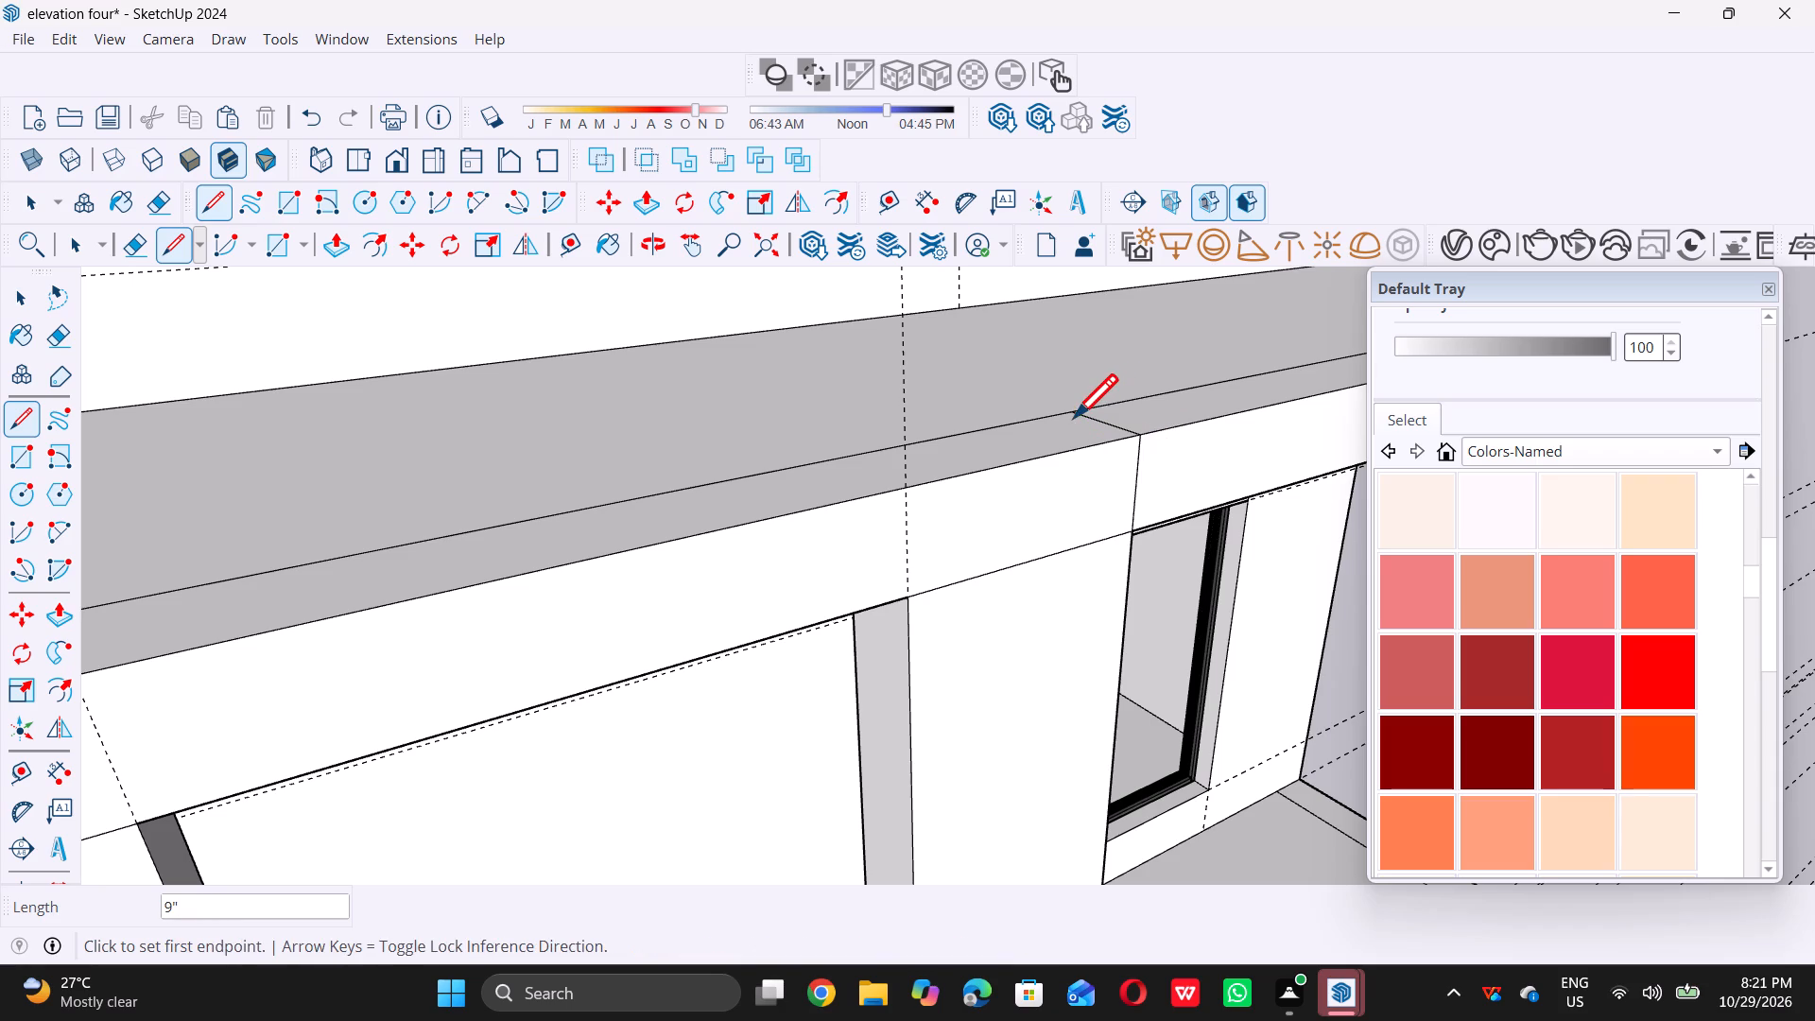
key("space")
Push/Pull the rim strip between the two pillar lines up 10' to the height of the top-level front wall.
scroll(1112, 536, "down", 18)
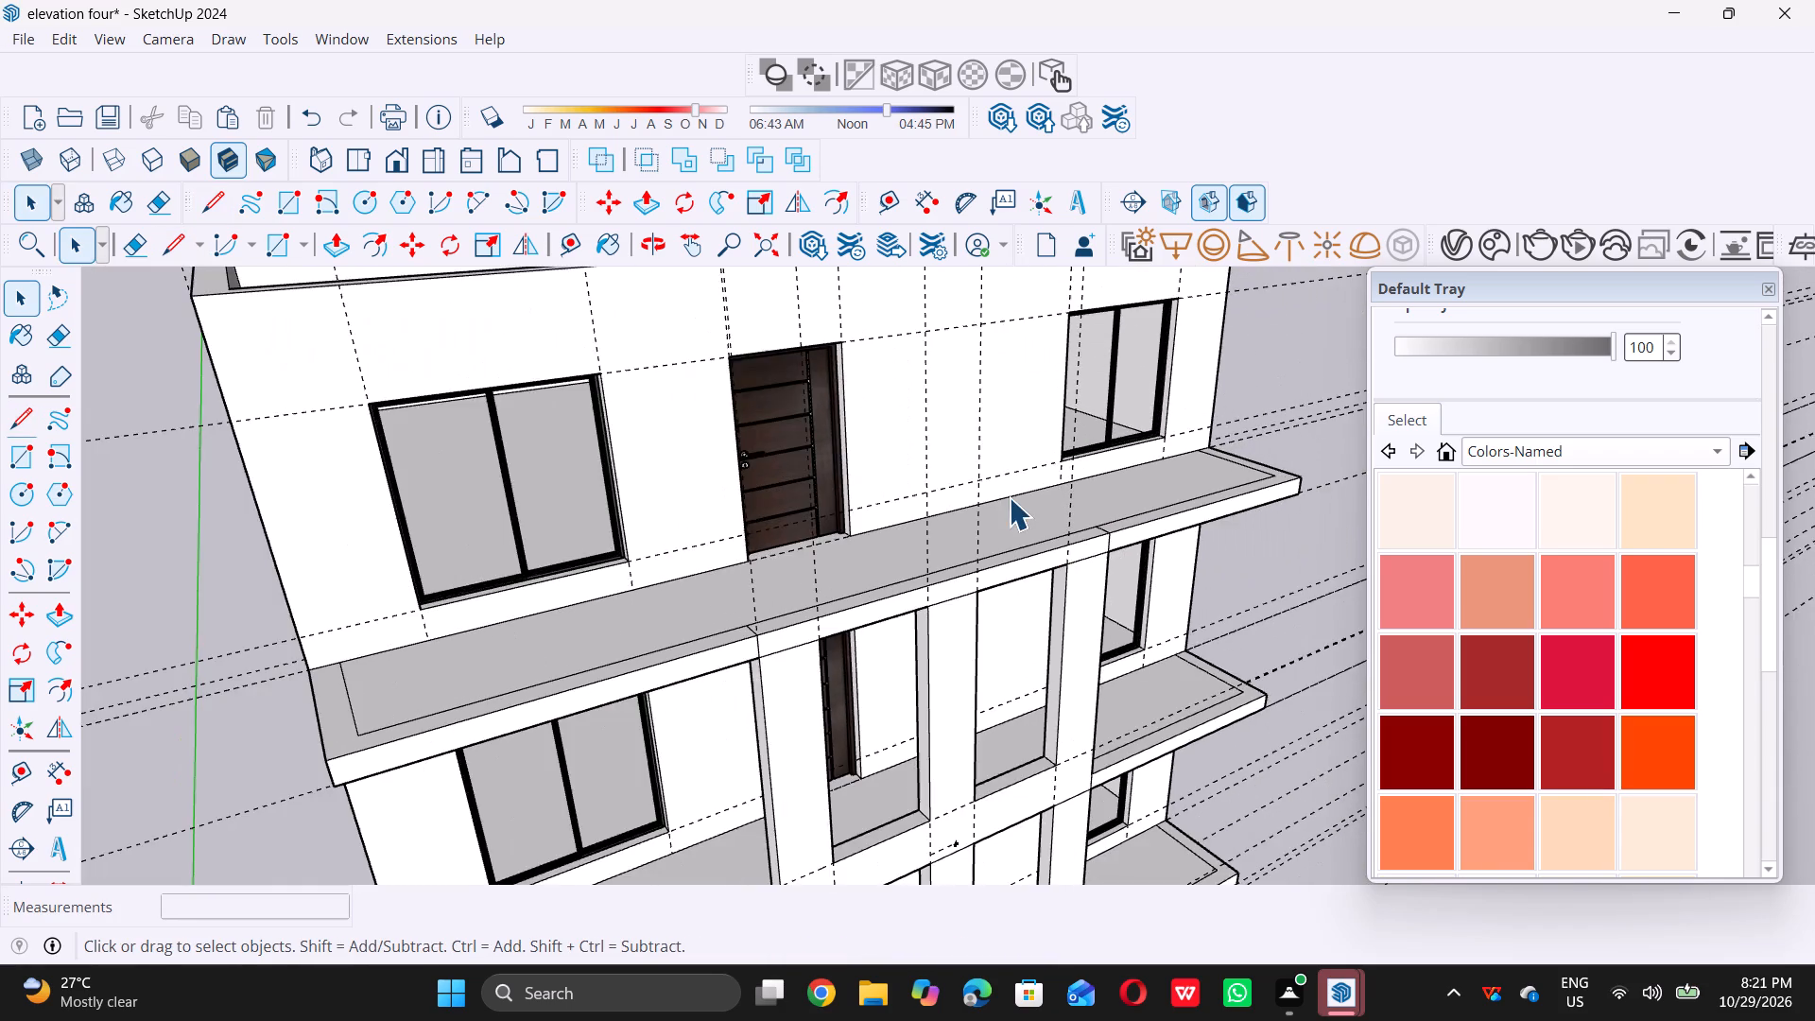
scroll(1008, 495, "down", 6)
middle_click_drag(873, 597, 897, 617)
scroll(938, 562, "up", 5)
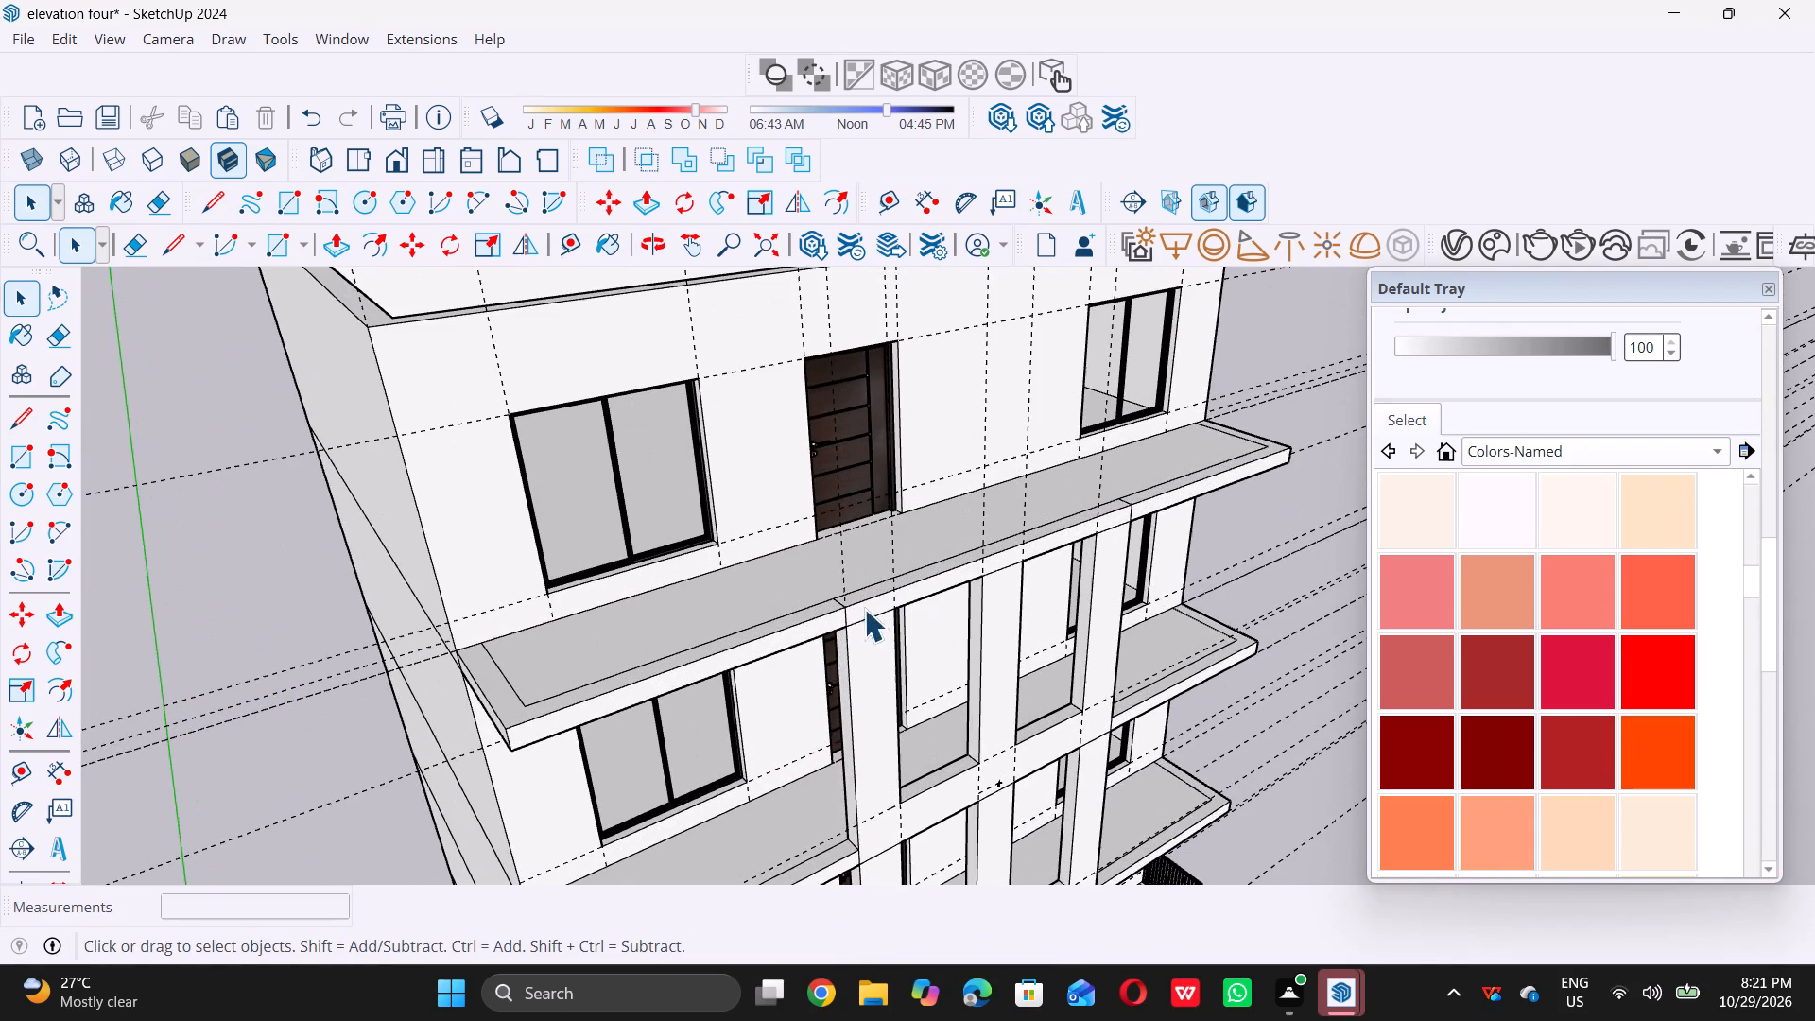
middle_click_drag(795, 640, 841, 639)
scroll(846, 641, "up", 9)
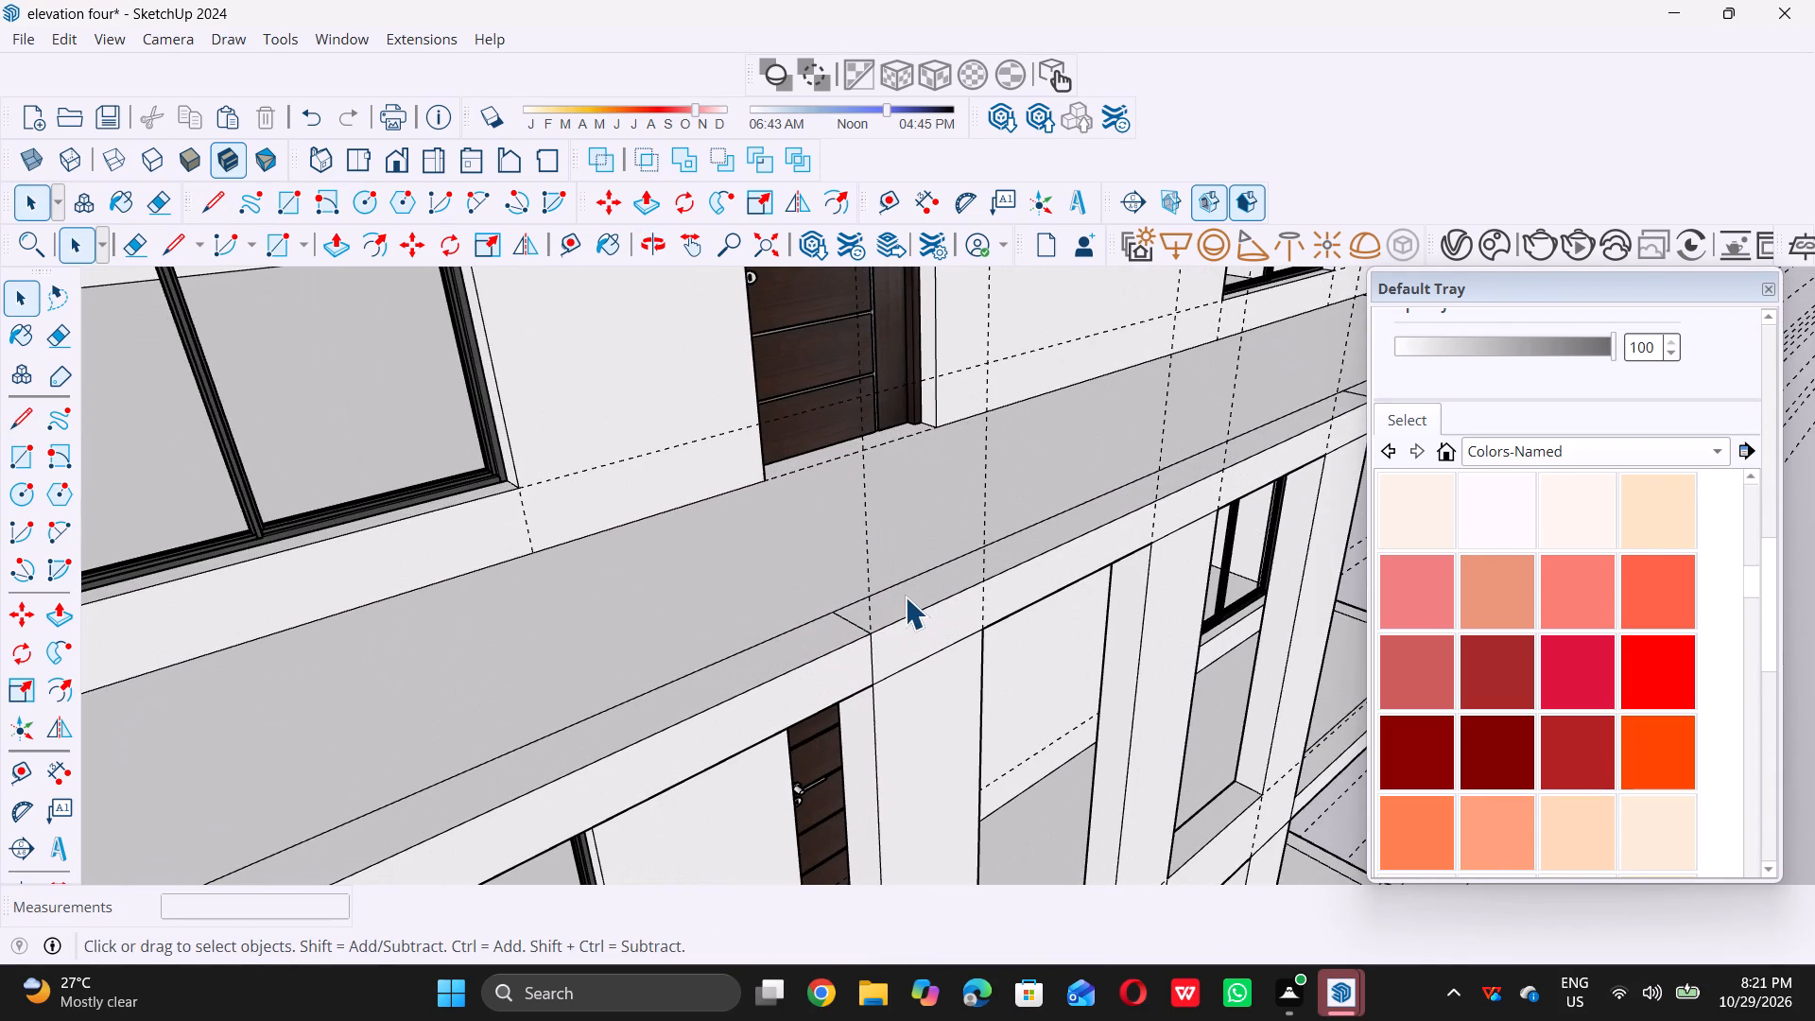
left_click(909, 599)
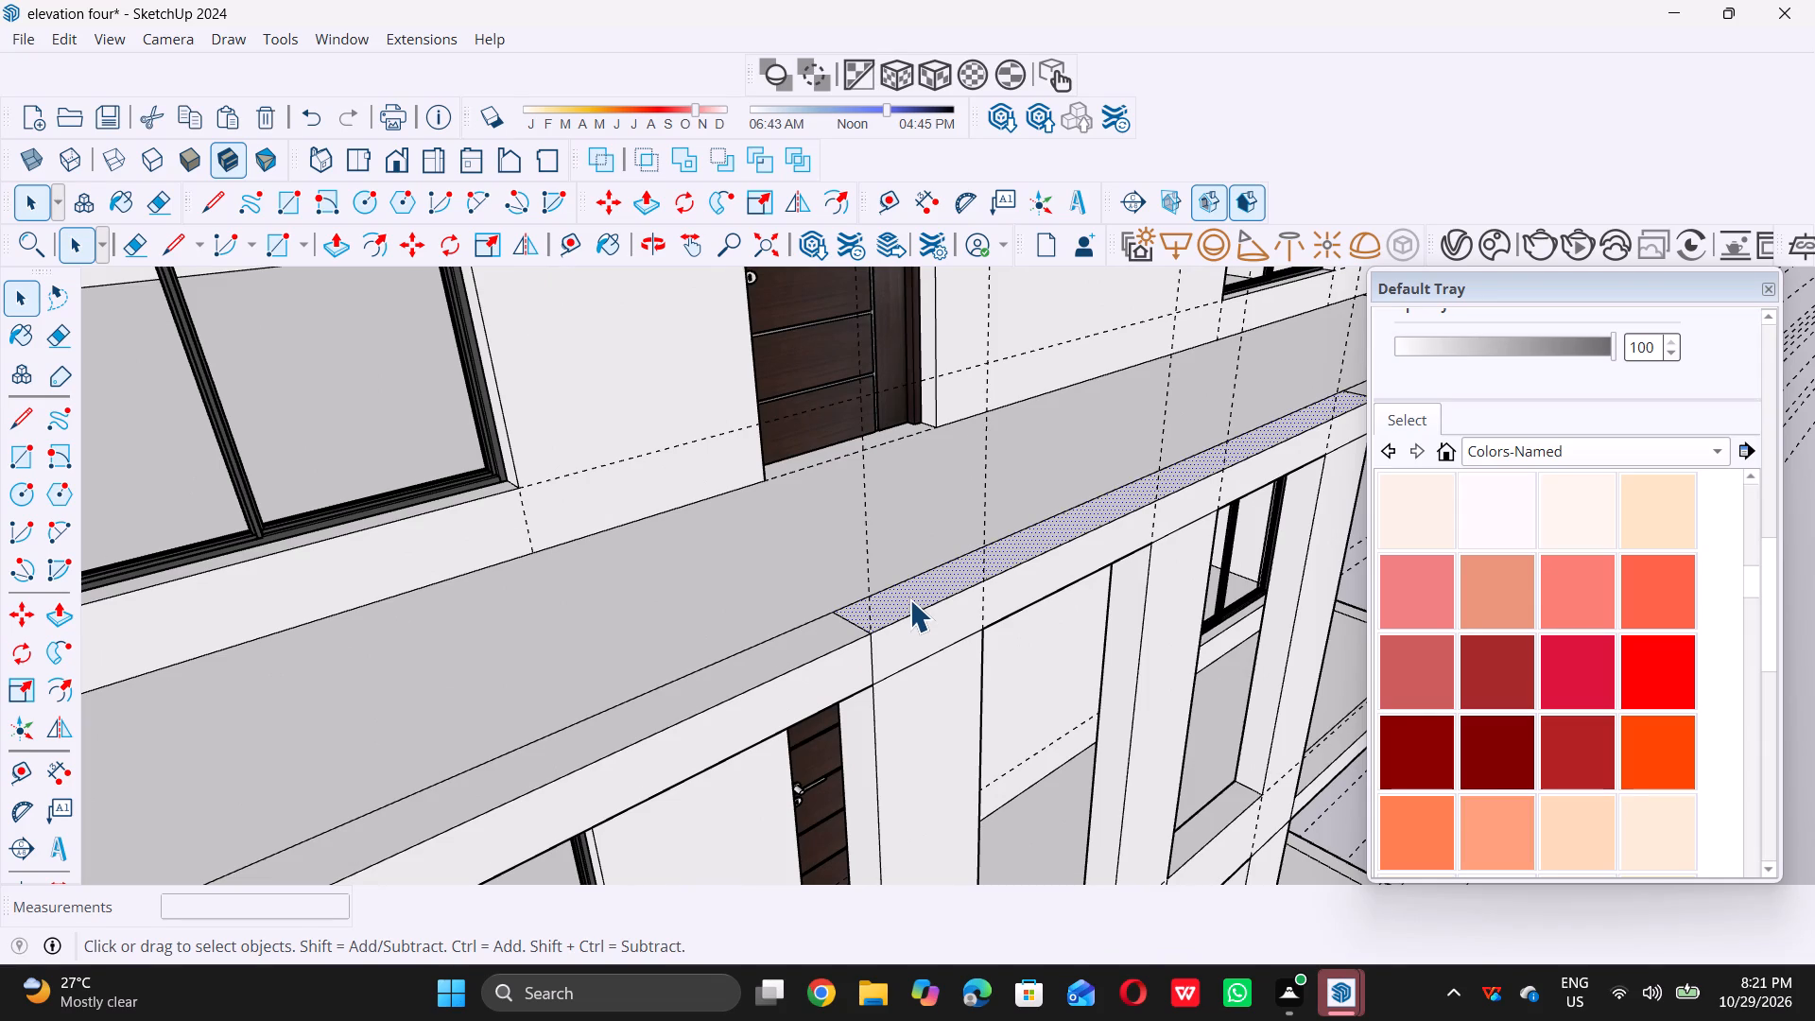
key("p")
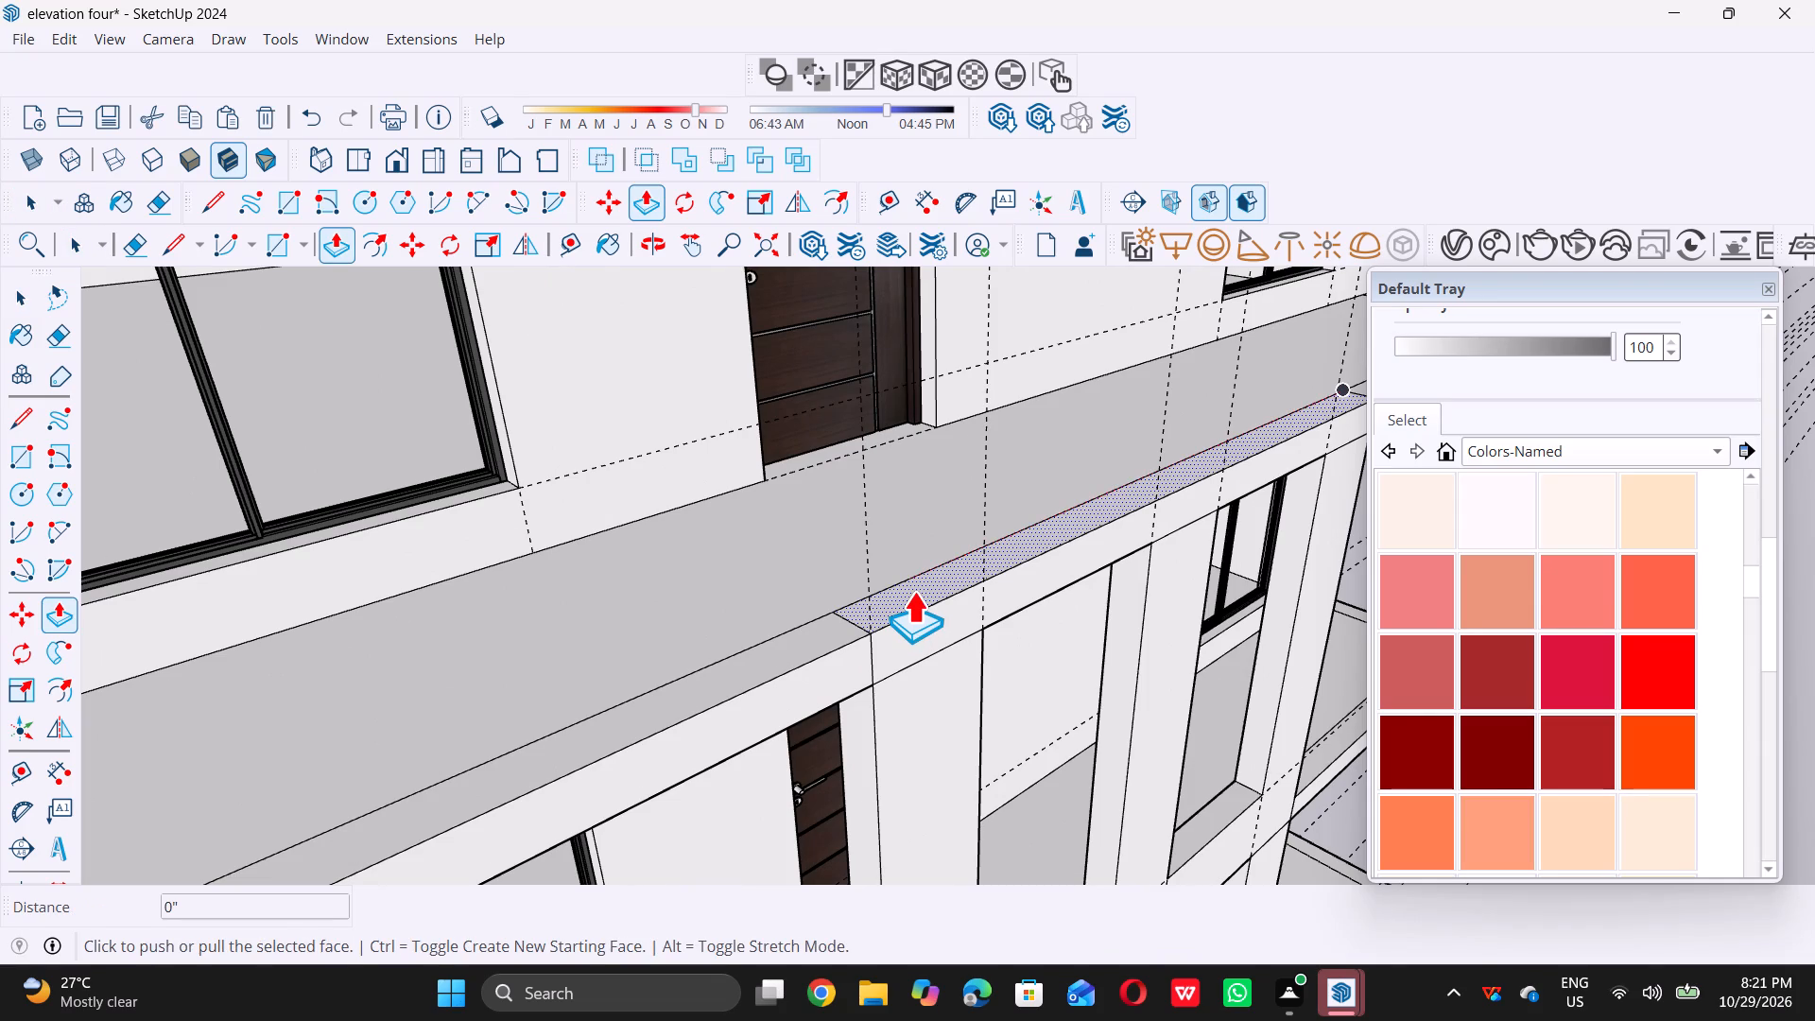
left_click(913, 589)
scroll(913, 588, "down", 10)
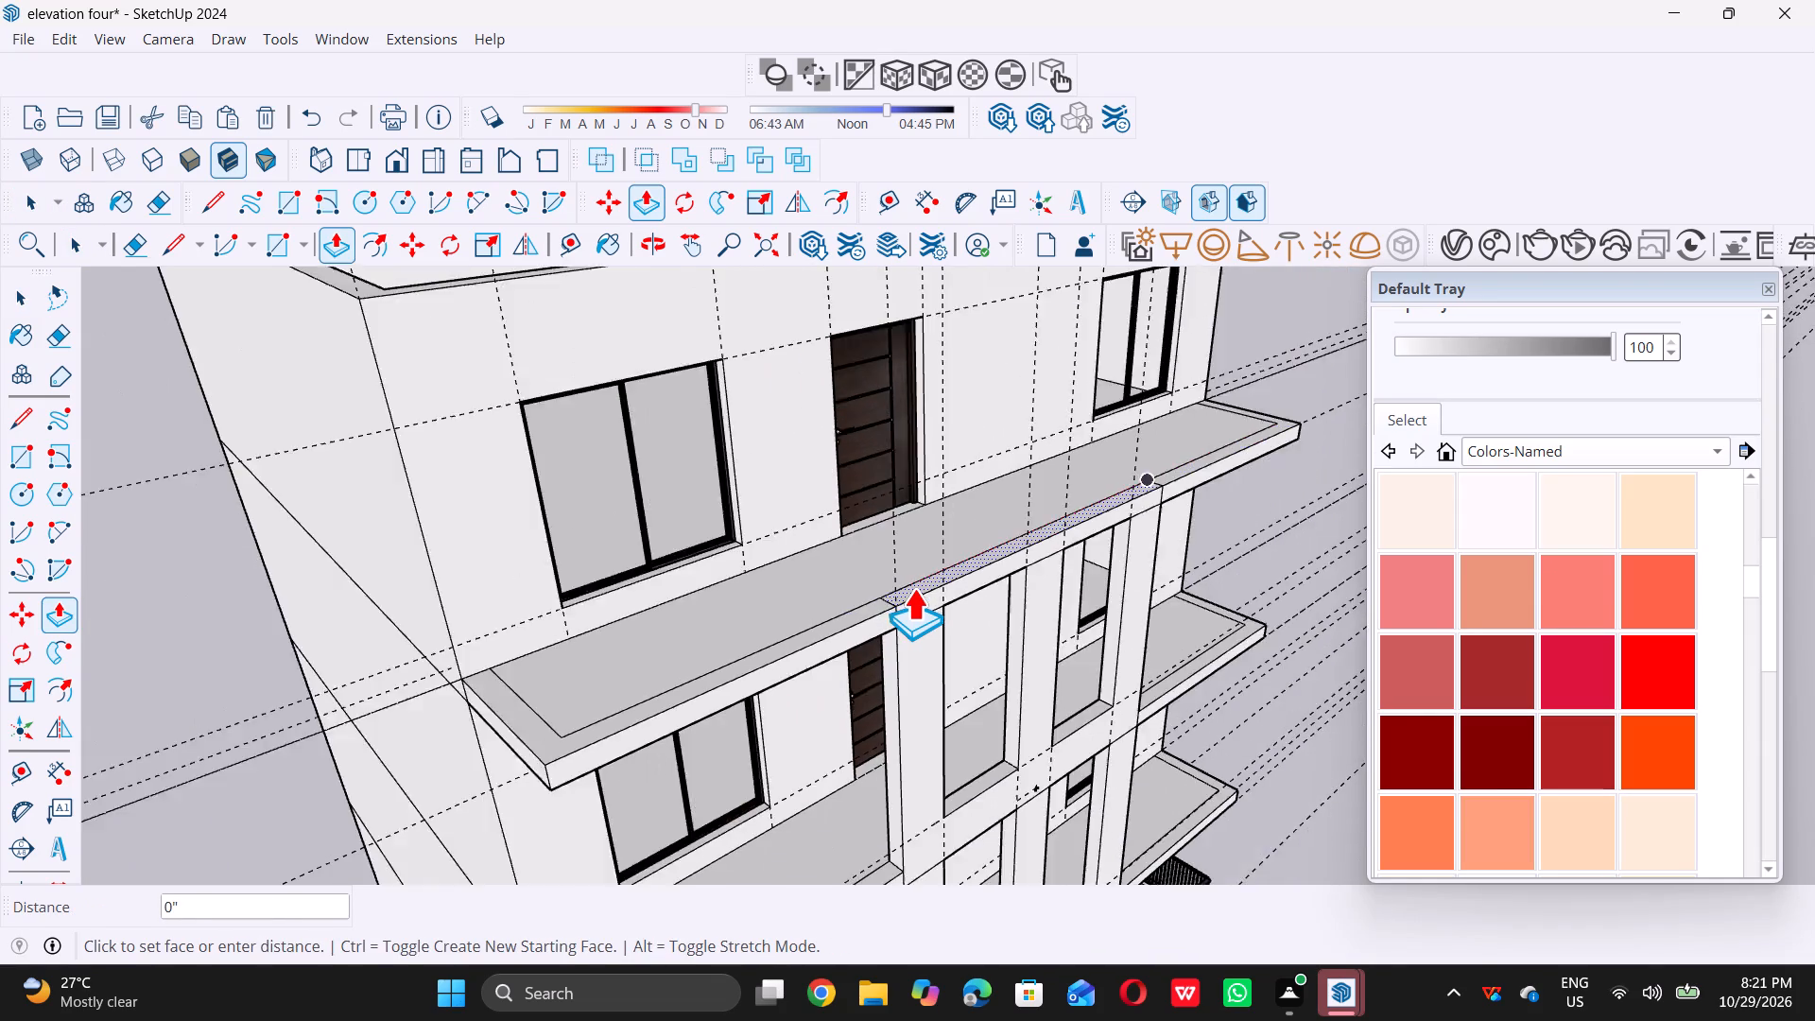
scroll(913, 588, "down", 3)
scroll(829, 377, "up", 3)
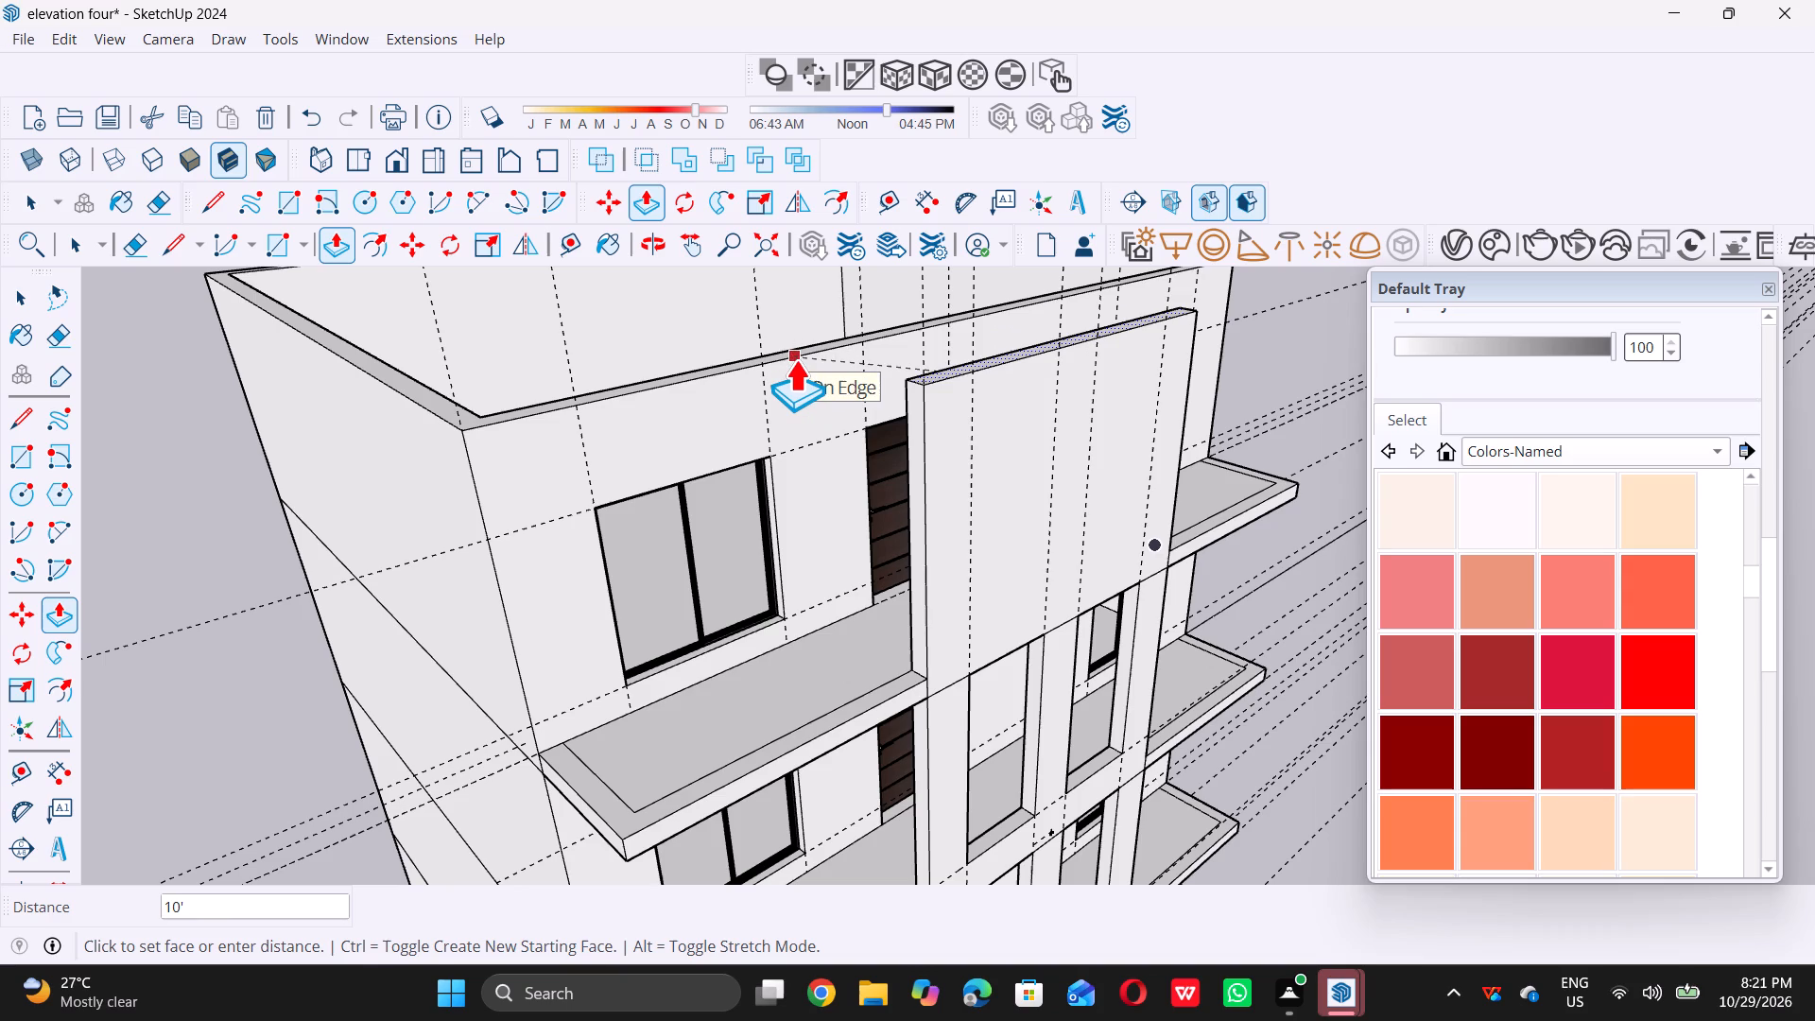
double_click(795, 359)
key("space")
Draw an upright 36' by 9" rotated rectangle along the outer top edge of the rear roof-level wall.
scroll(823, 492, "down", 12)
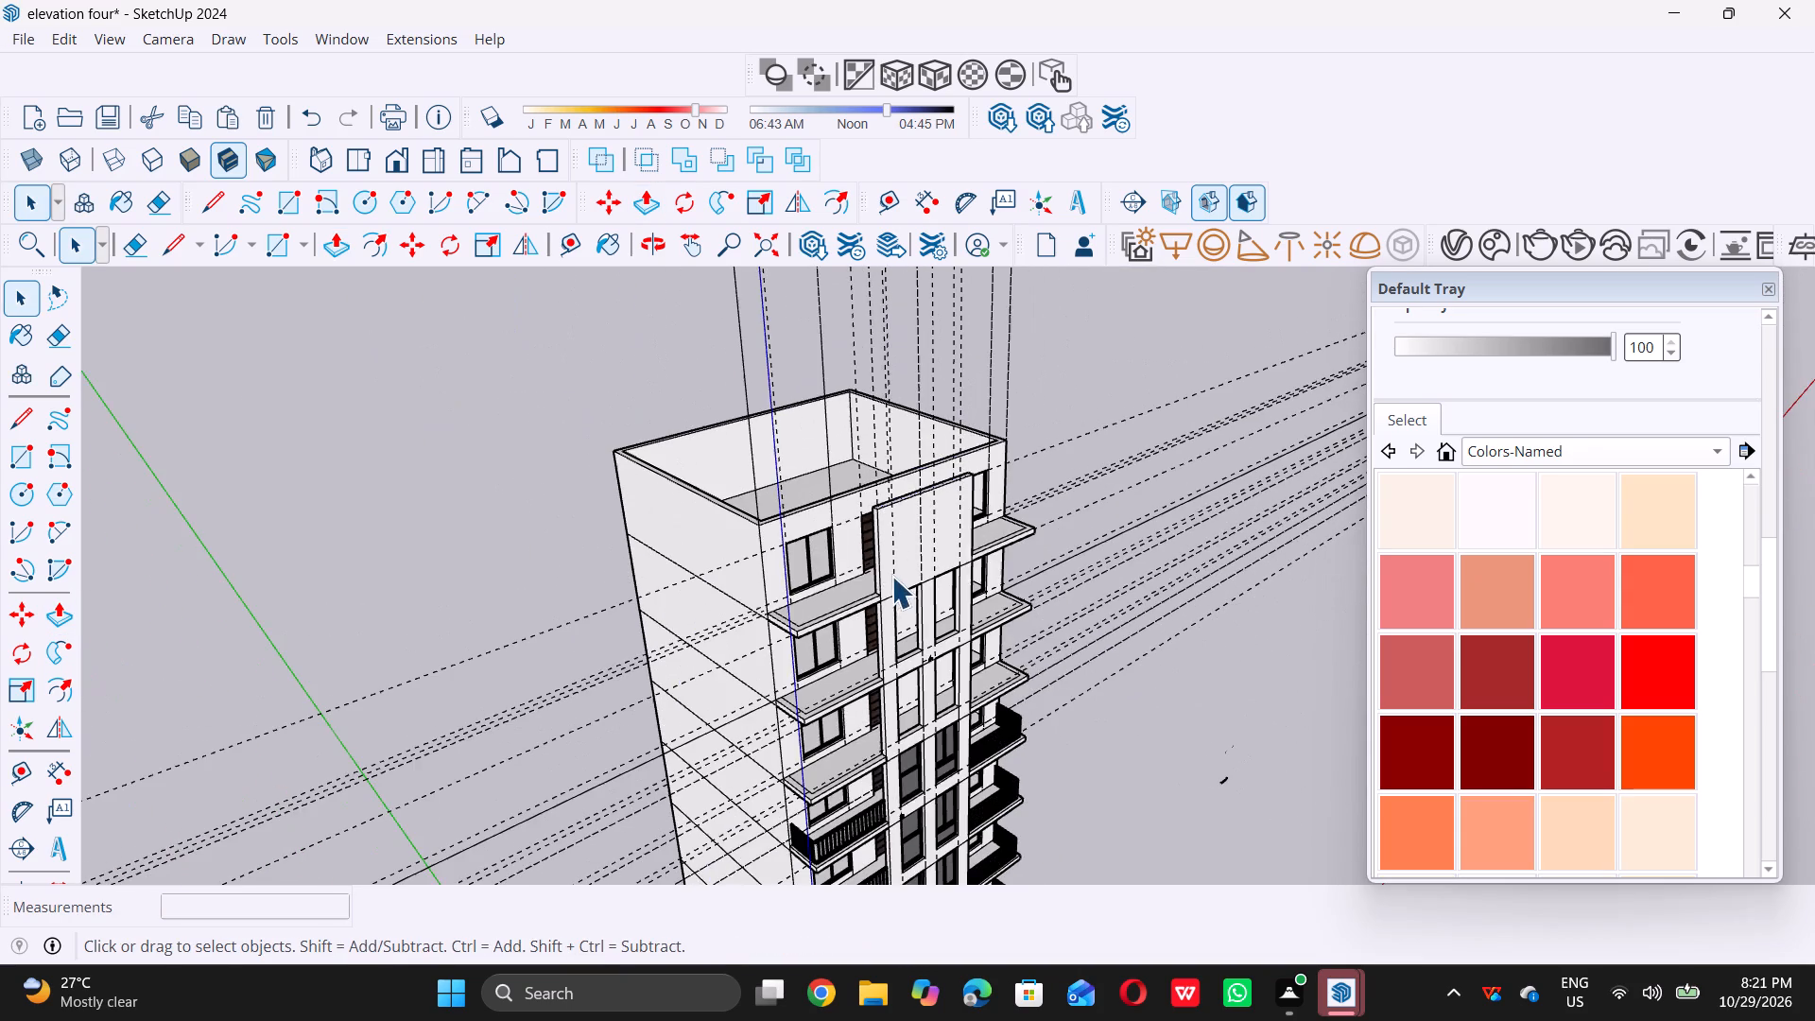
middle_click_drag(868, 497, 899, 482)
middle_click_drag(592, 440, 592, 438)
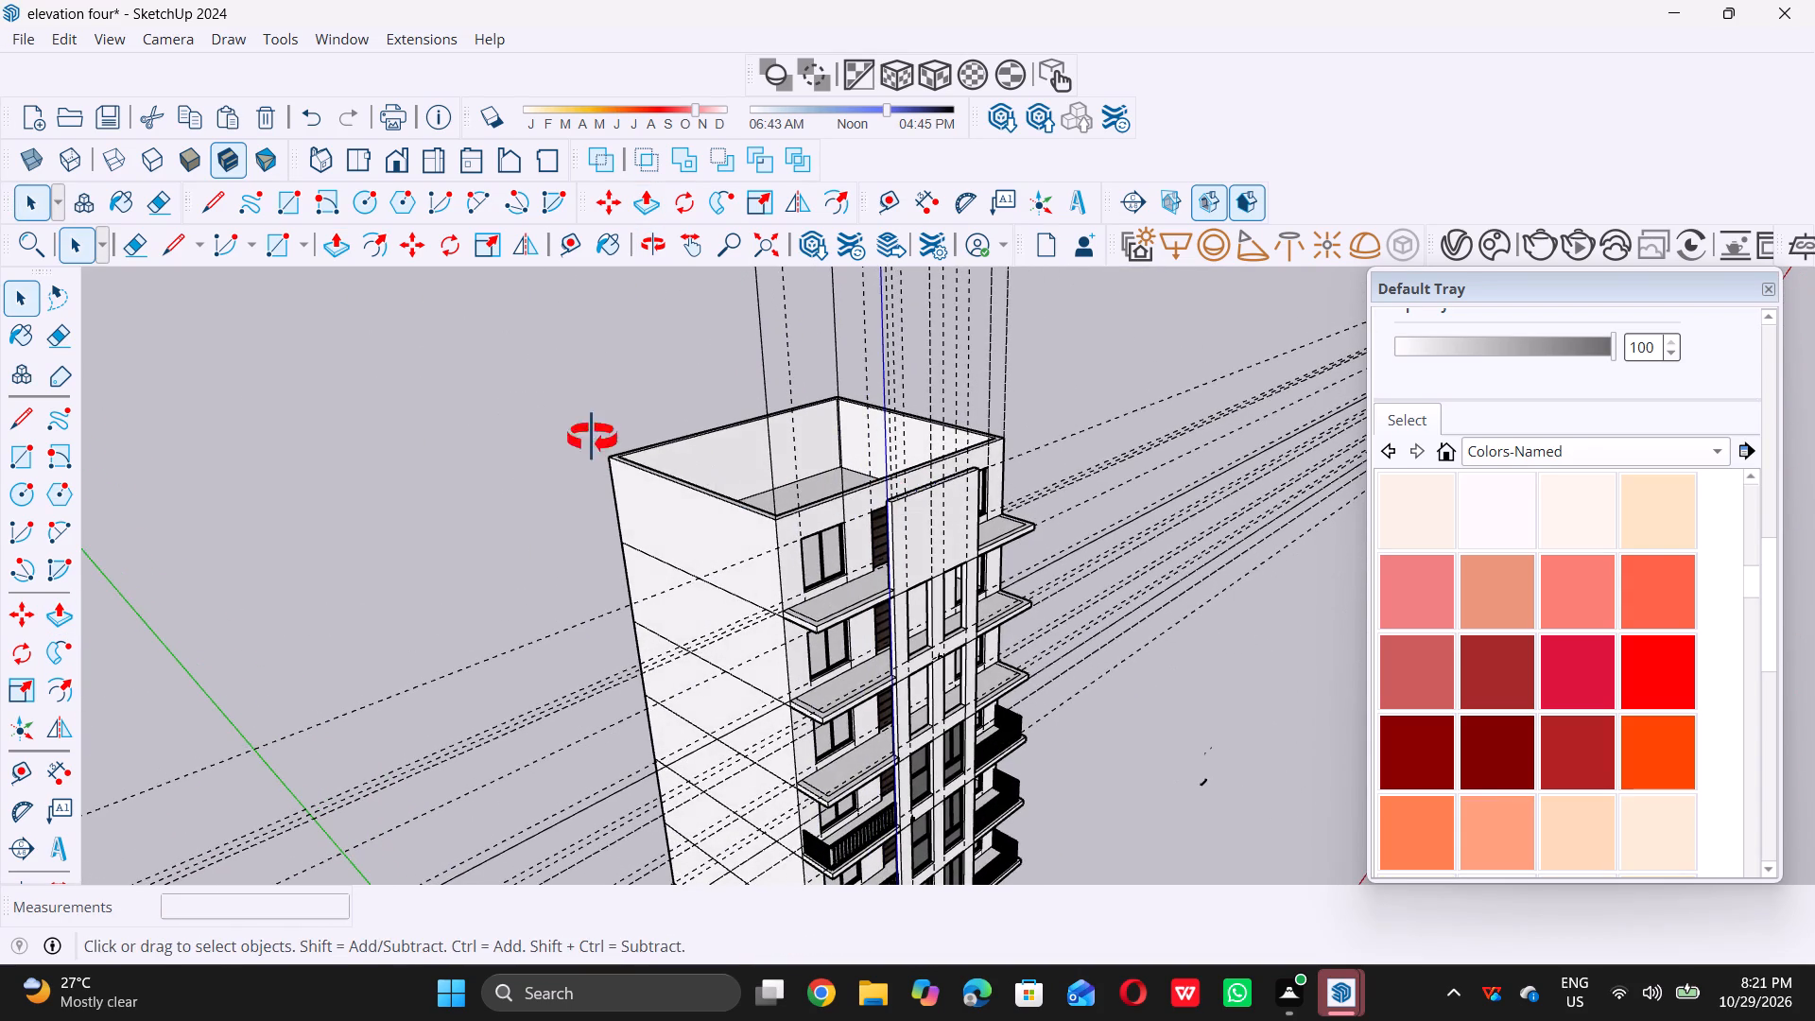
middle_click_drag(592, 438, 719, 492)
scroll(788, 355, "up", 4)
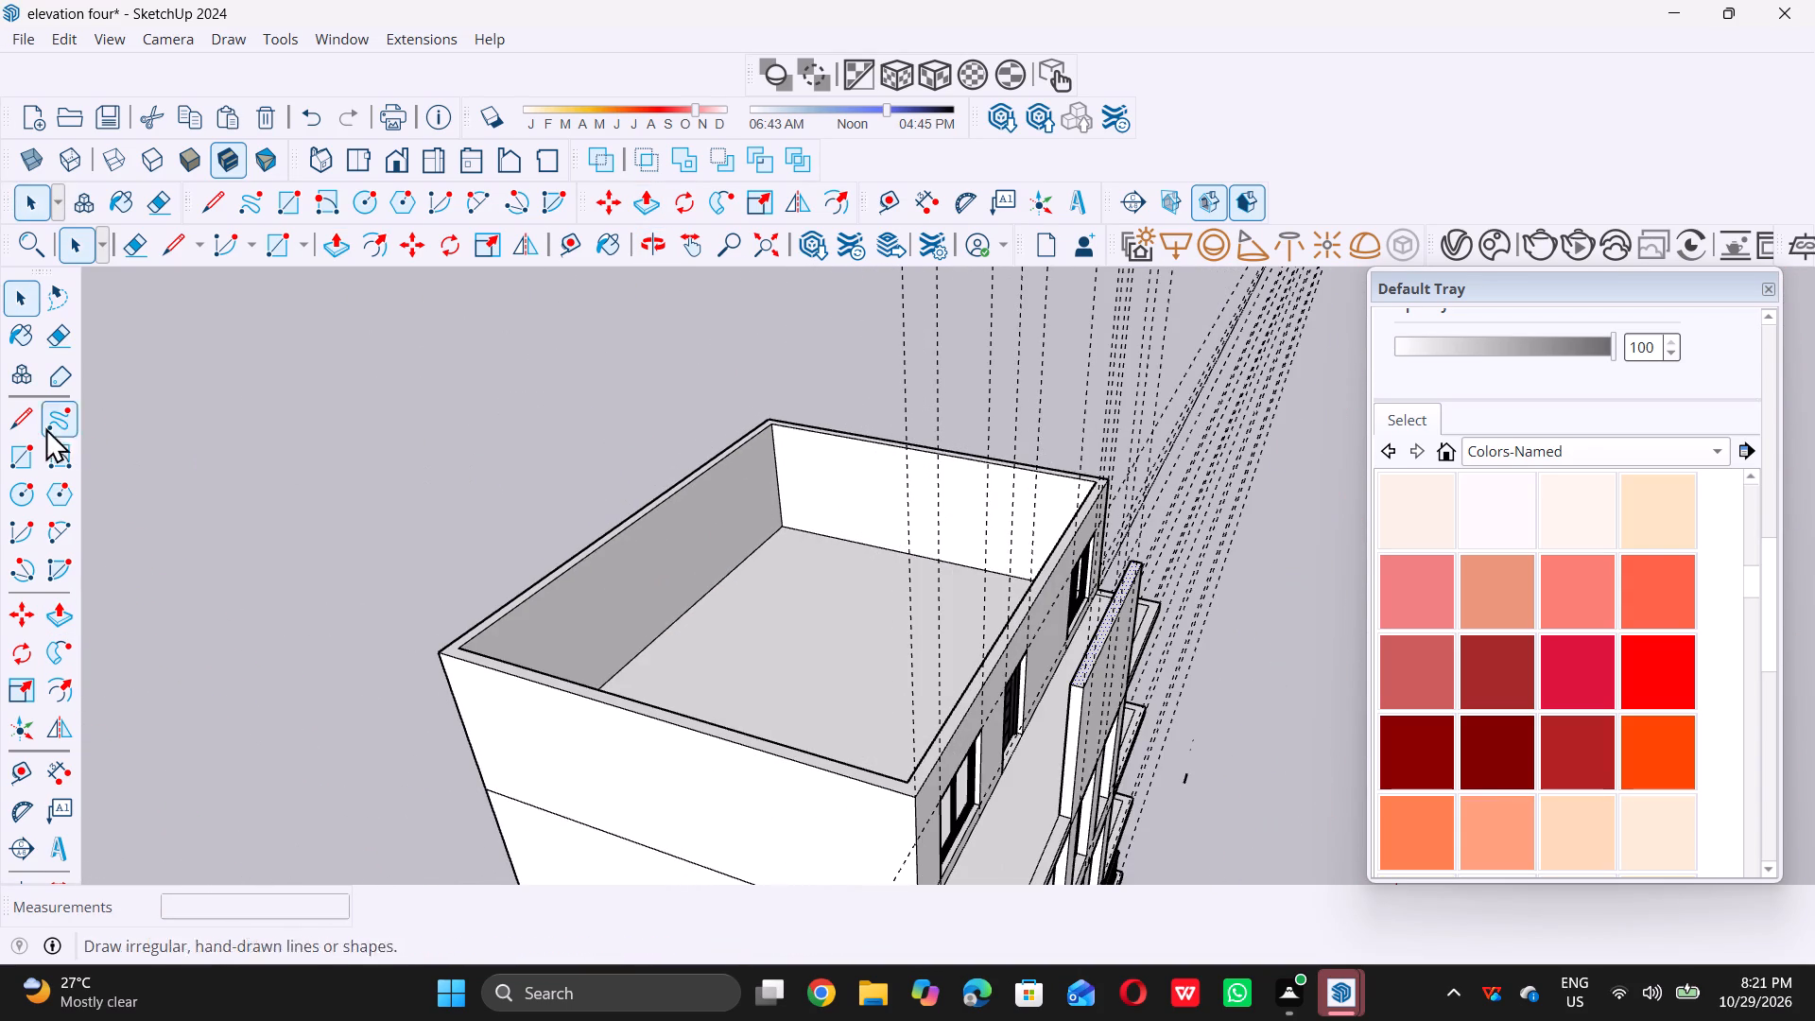
triple_click(51, 468)
scroll(723, 436, "up", 2)
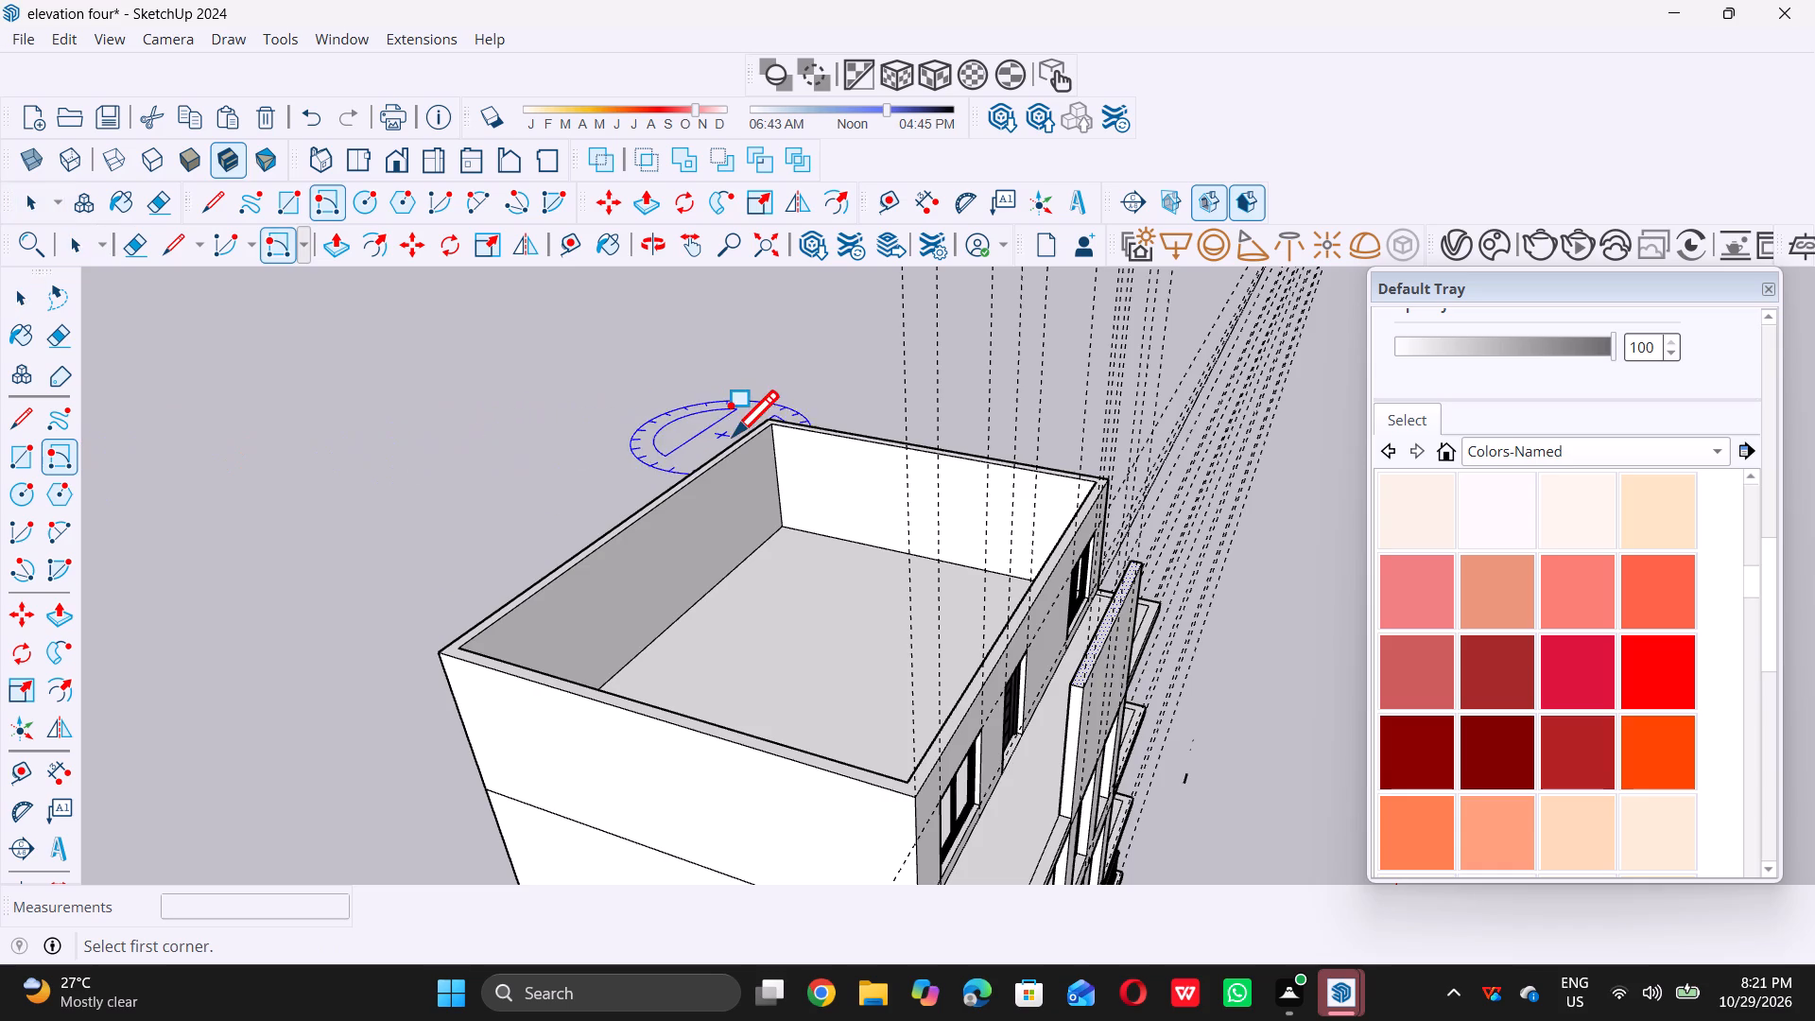
scroll(730, 436, "up", 11)
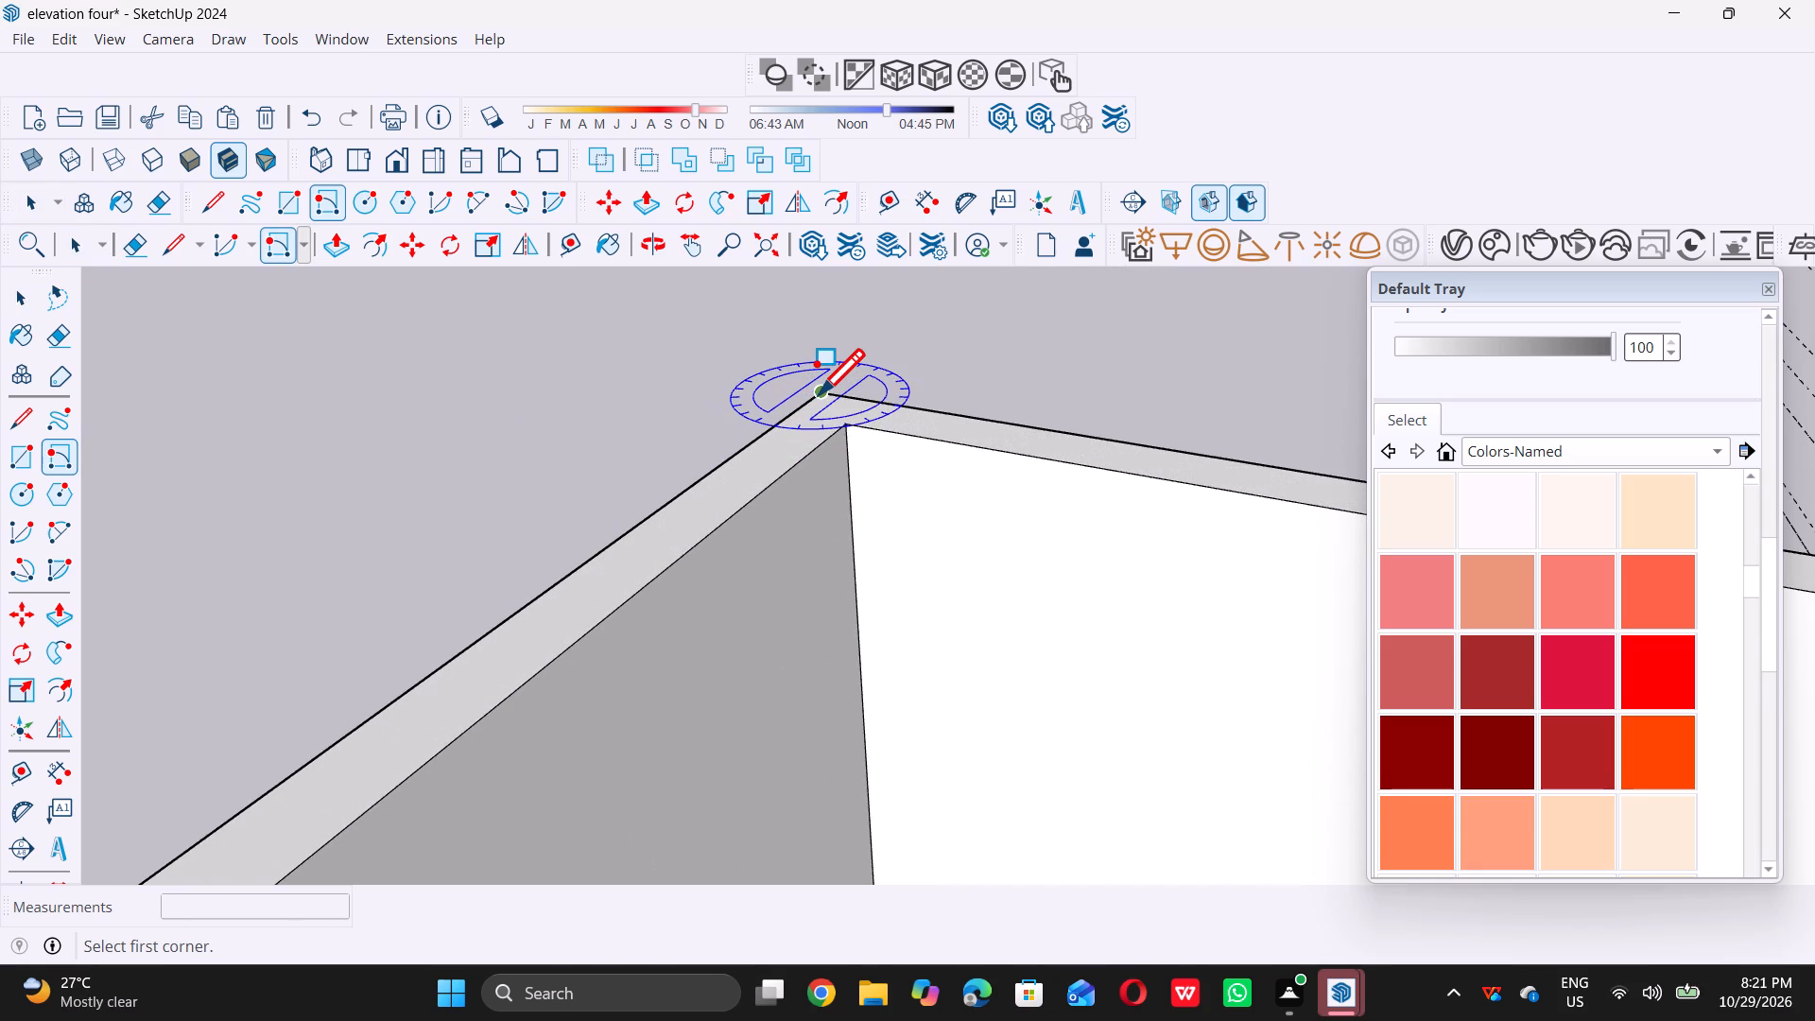
triple_click(817, 391)
scroll(817, 391, "down", 18)
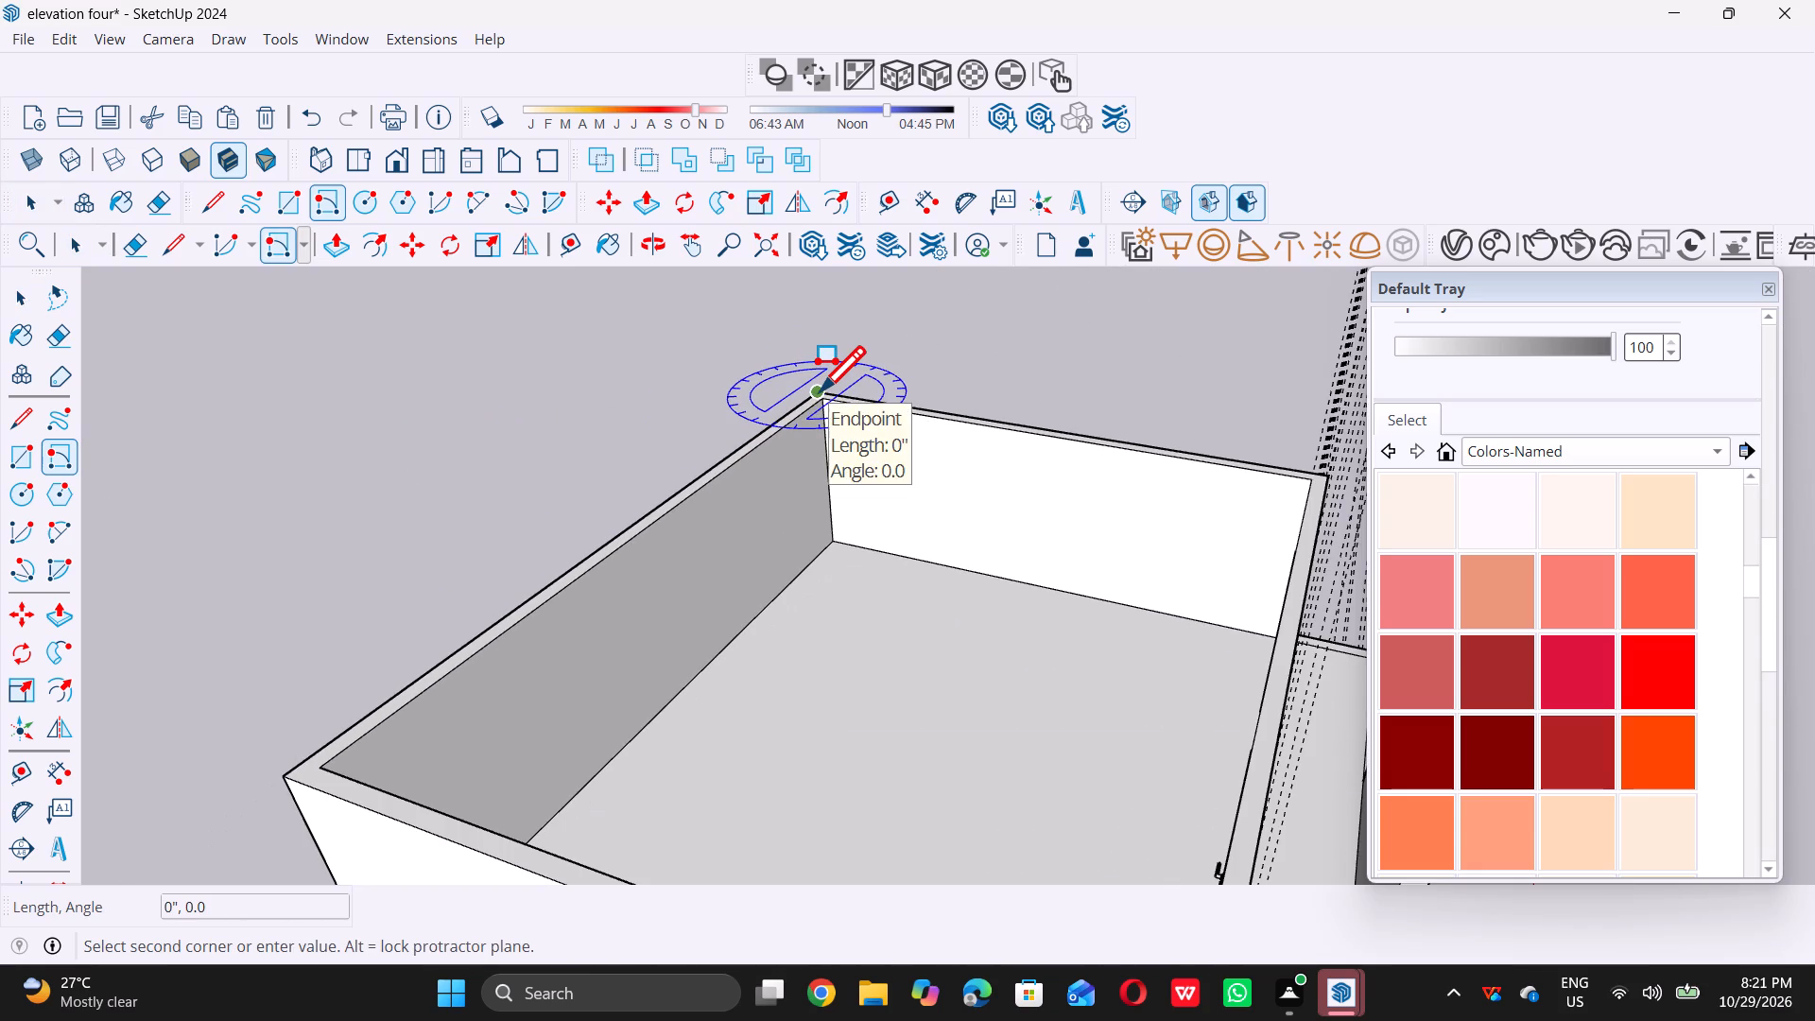
double_click(292, 771)
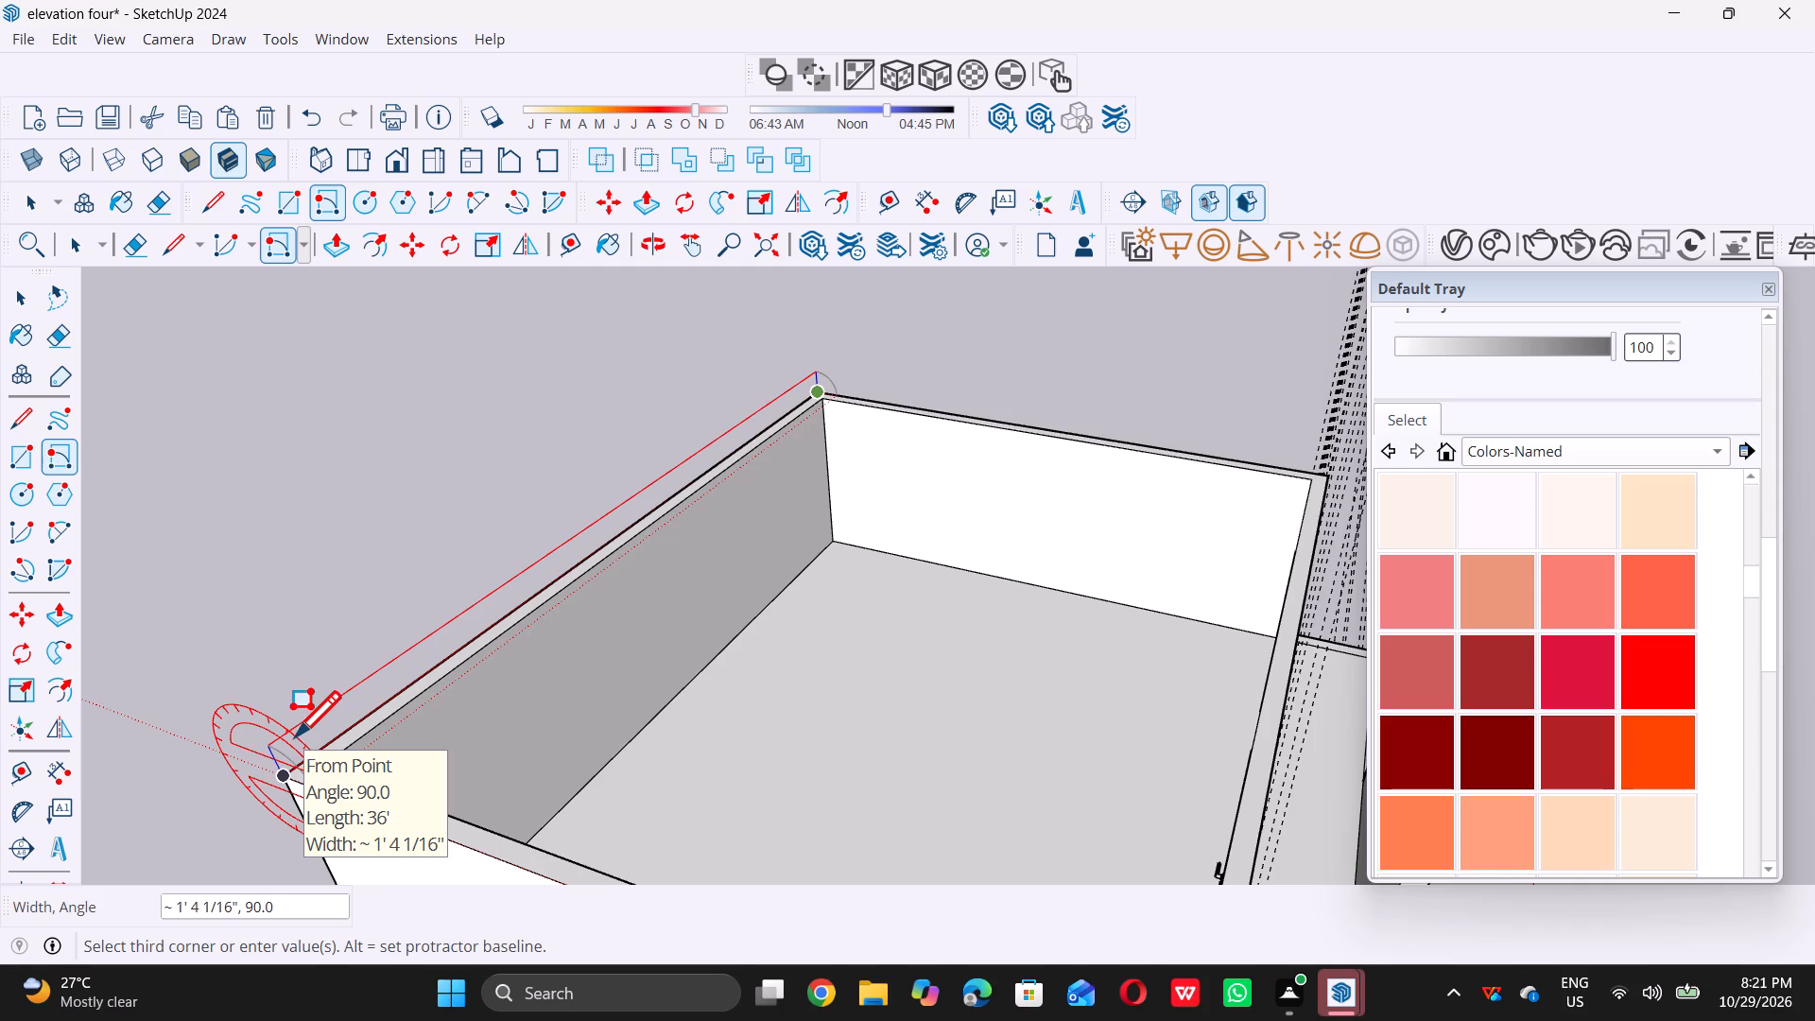
key("9")
key("shift+quotedbl")
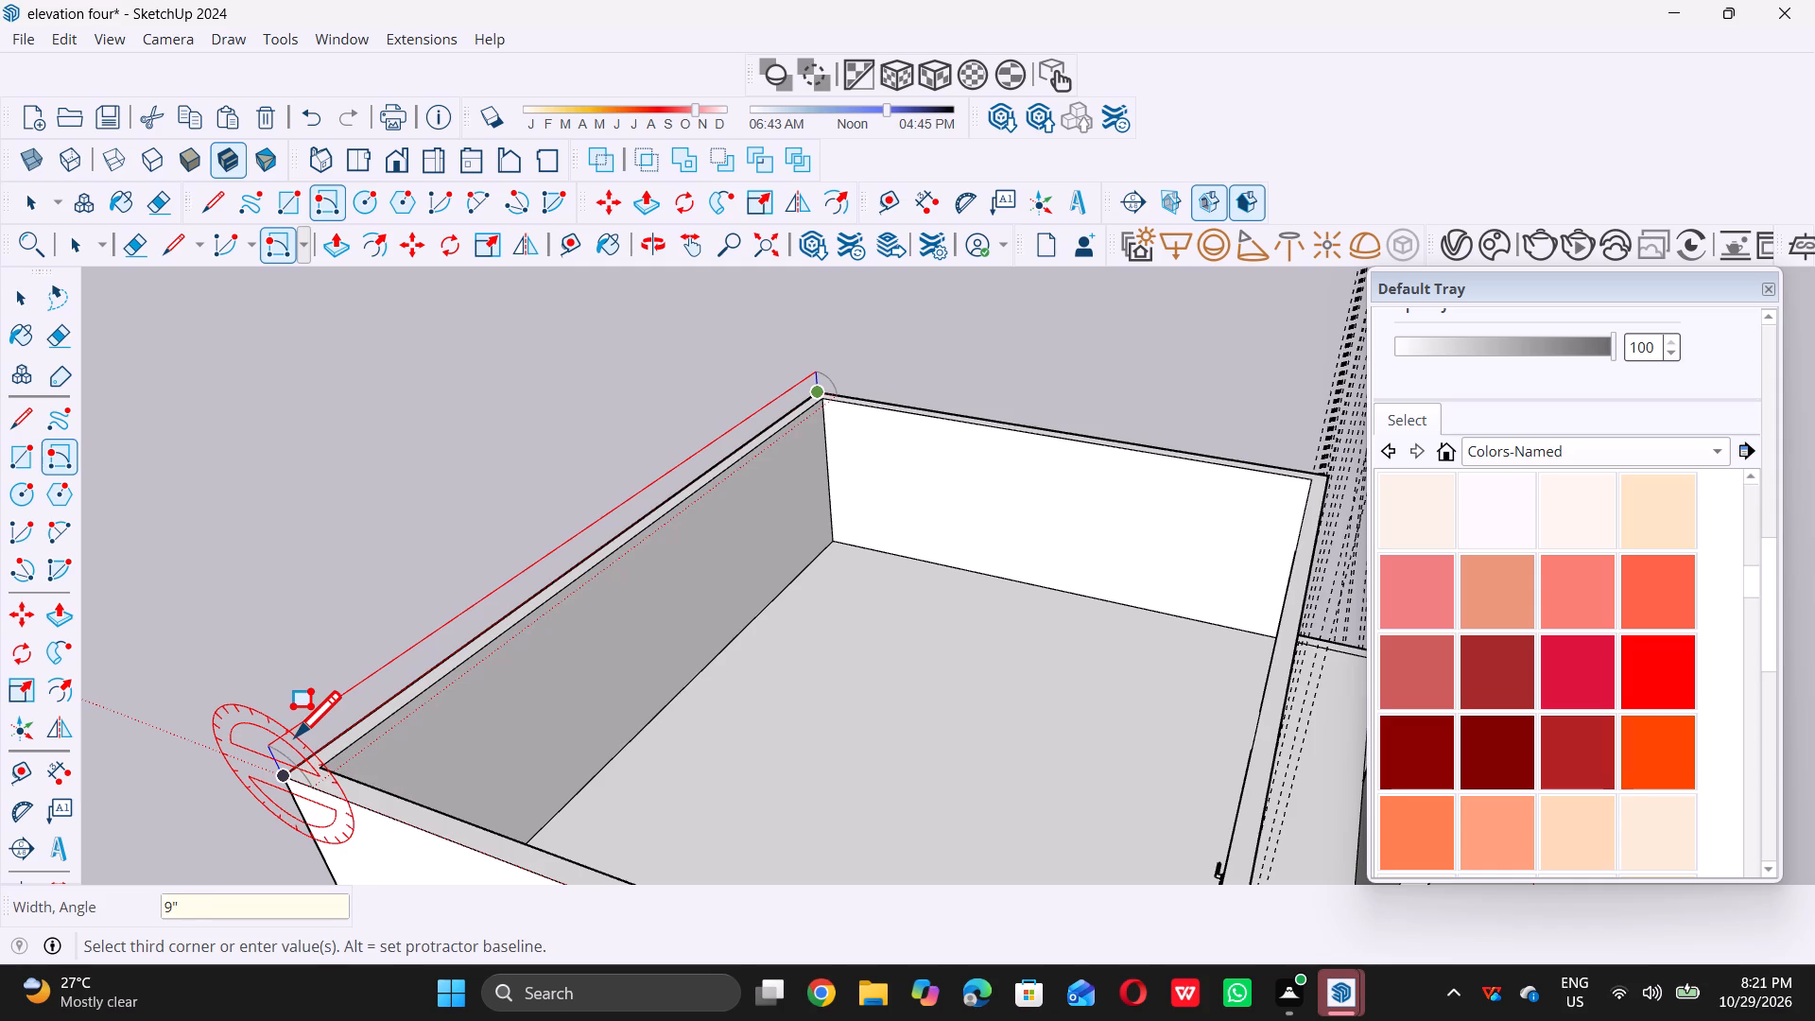
key("Return")
key("space")
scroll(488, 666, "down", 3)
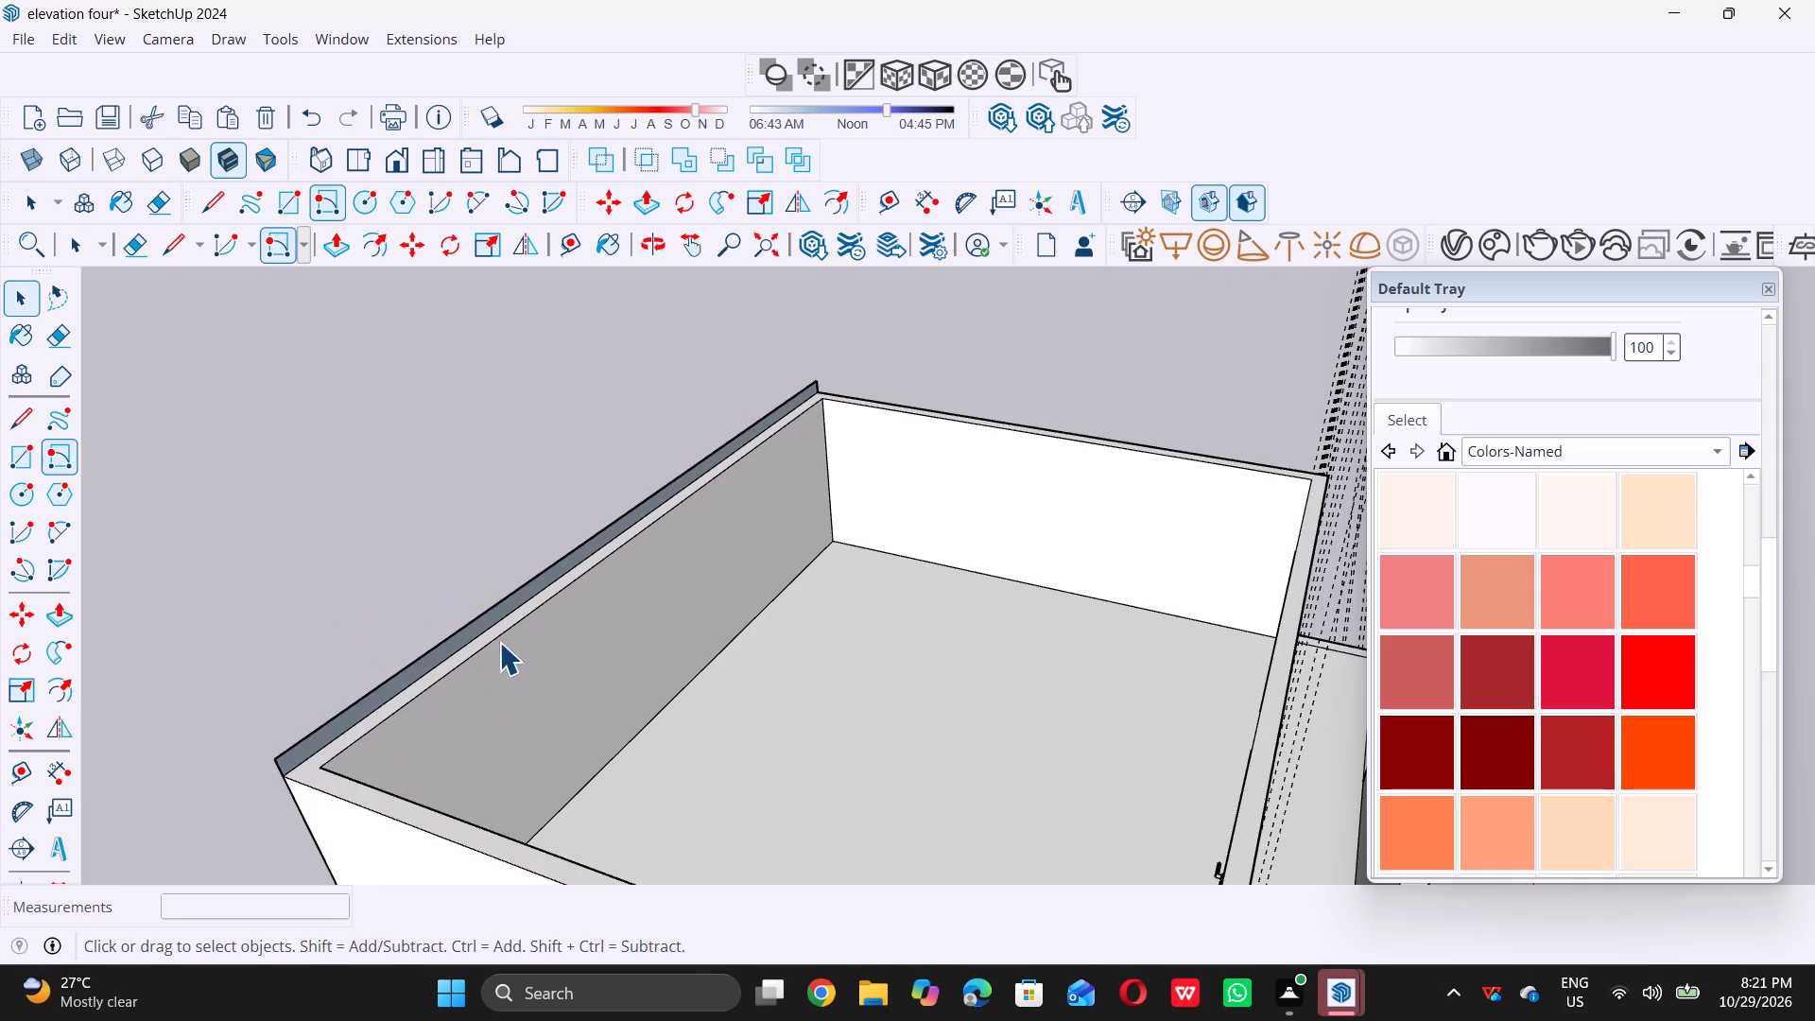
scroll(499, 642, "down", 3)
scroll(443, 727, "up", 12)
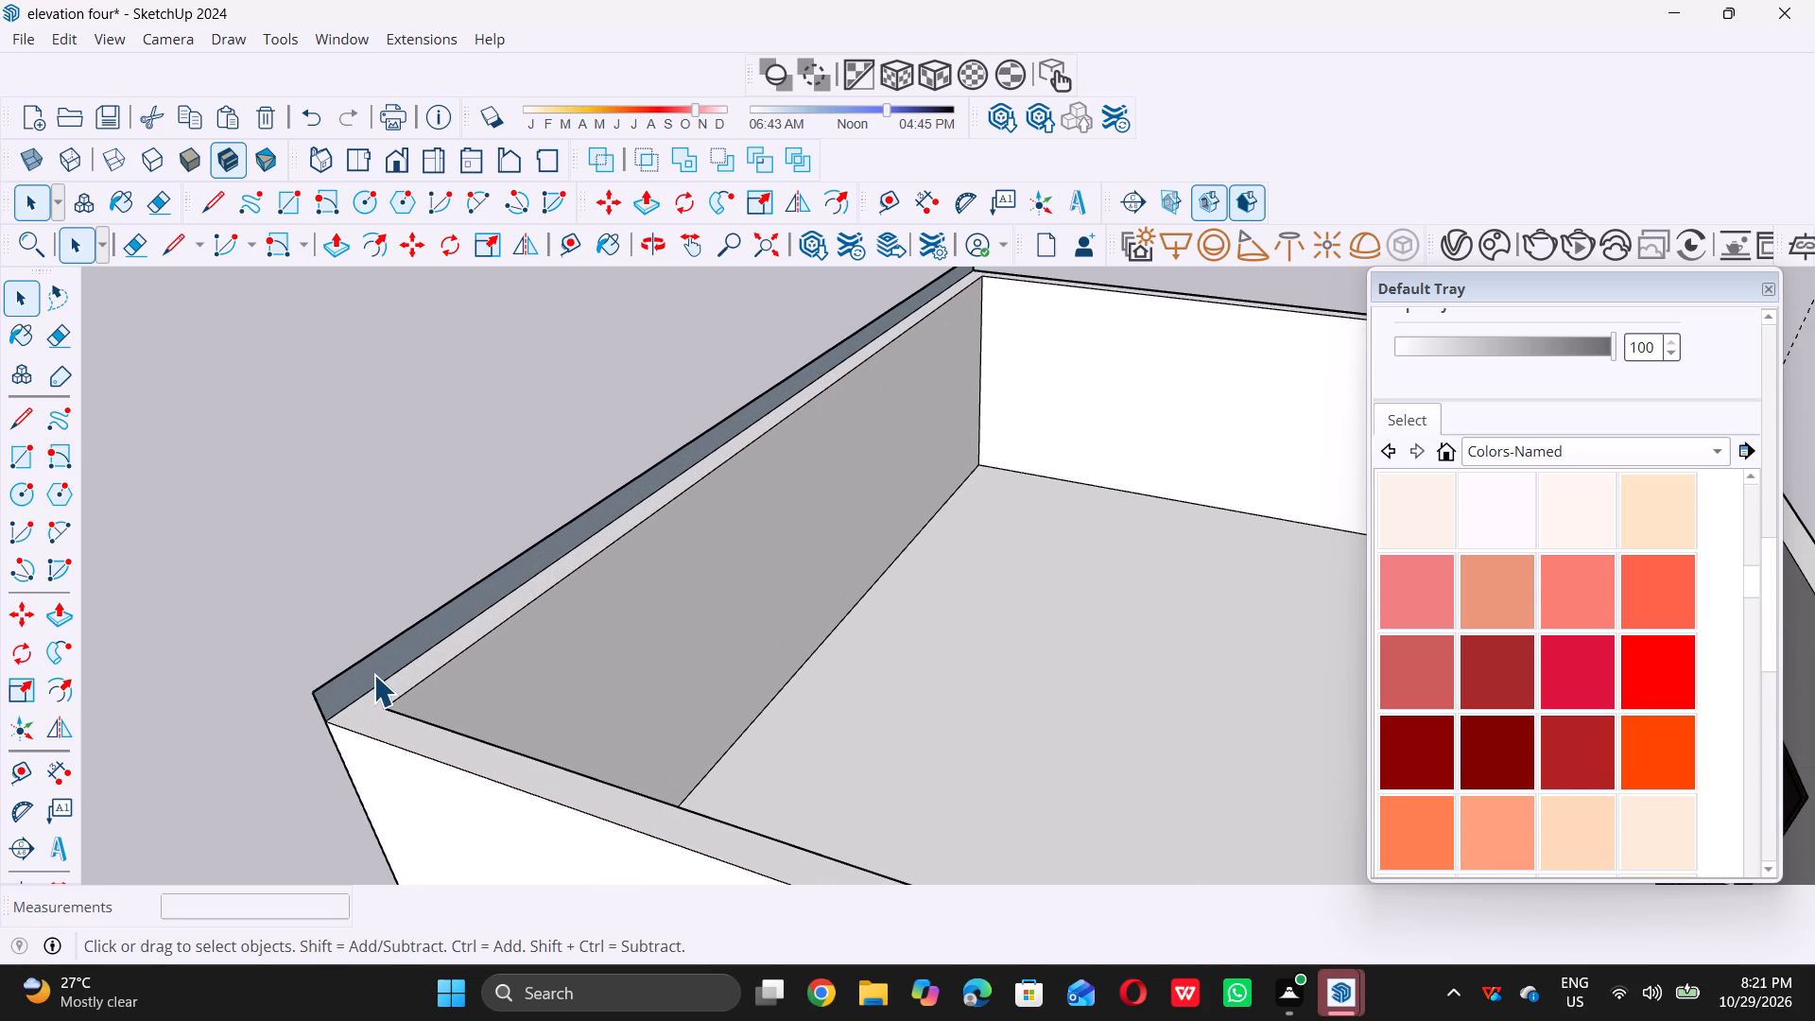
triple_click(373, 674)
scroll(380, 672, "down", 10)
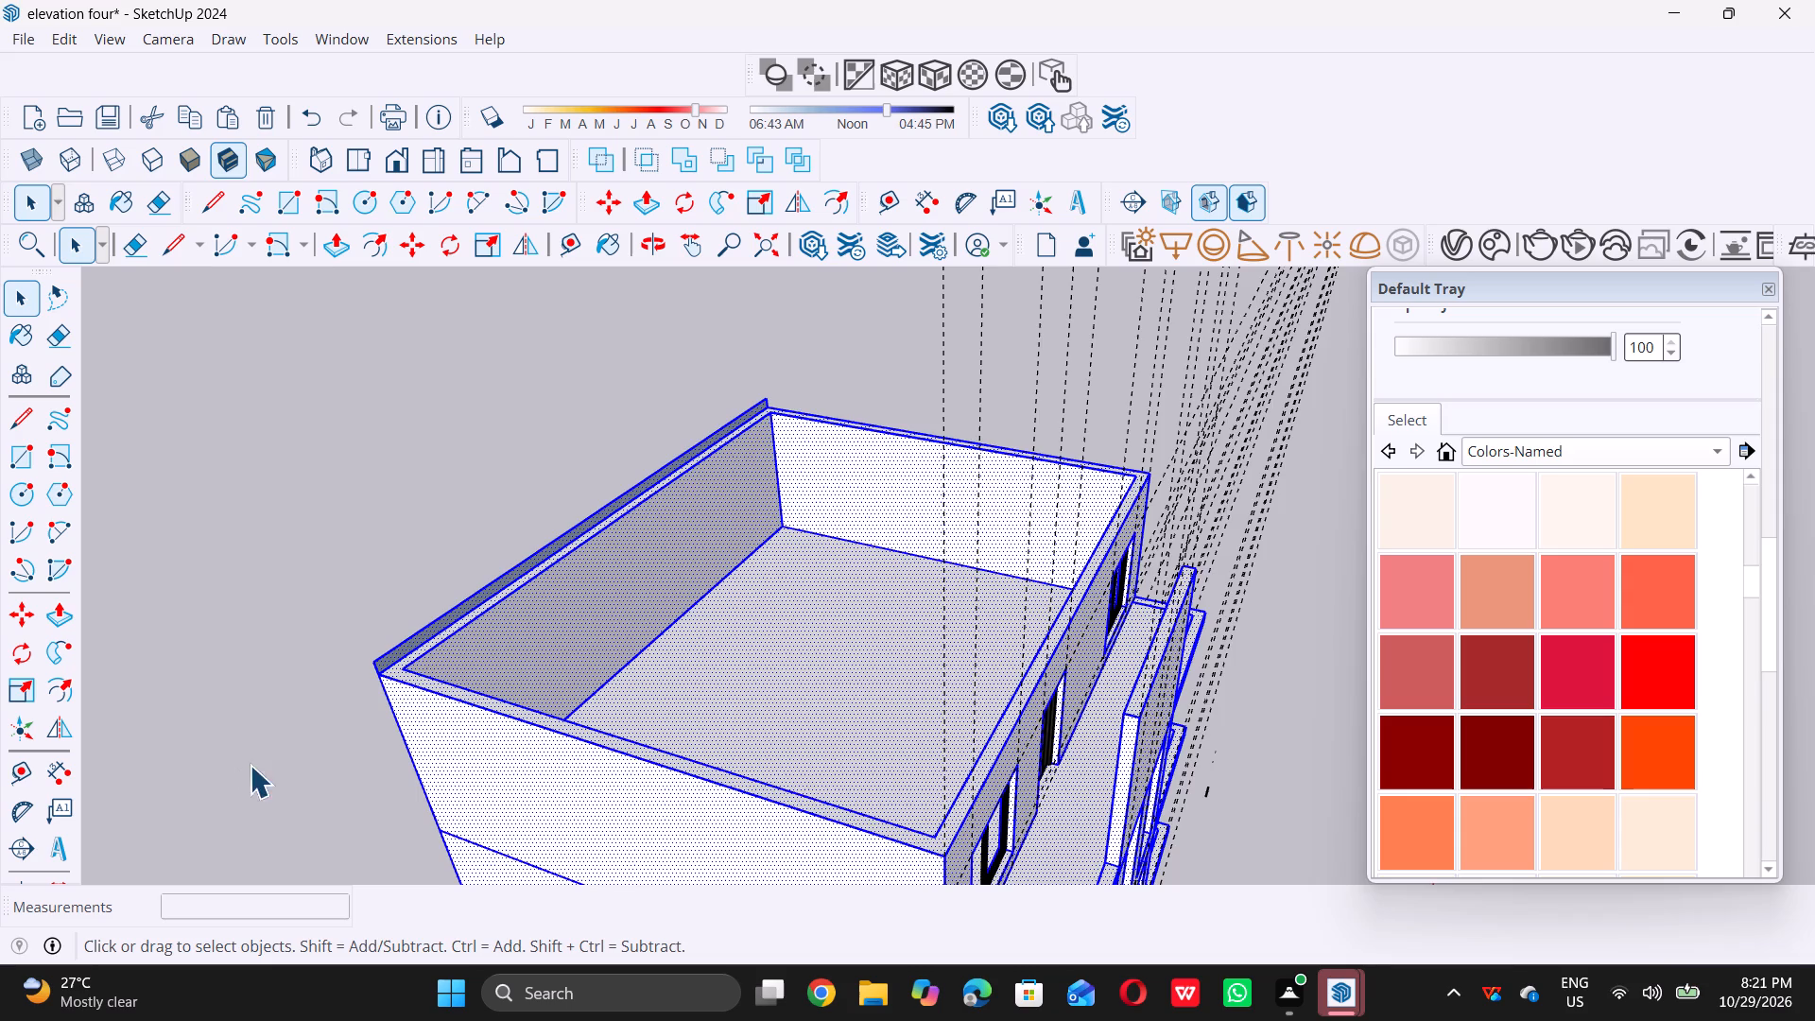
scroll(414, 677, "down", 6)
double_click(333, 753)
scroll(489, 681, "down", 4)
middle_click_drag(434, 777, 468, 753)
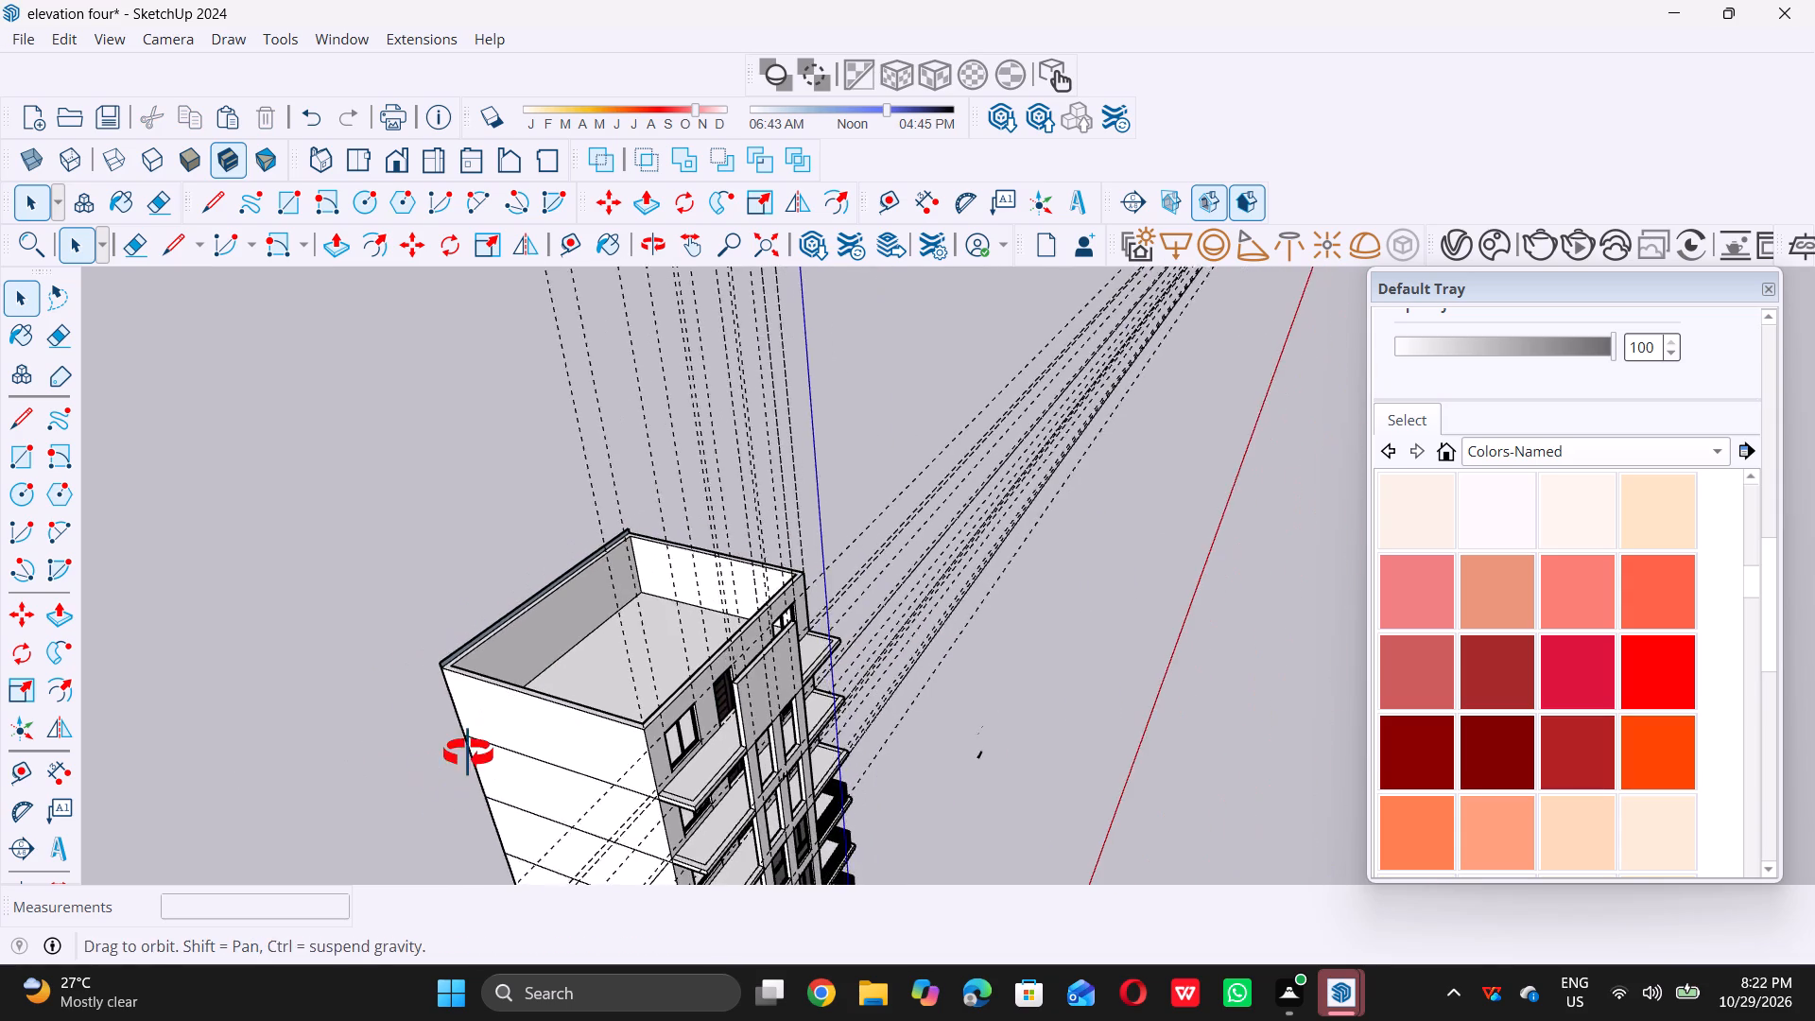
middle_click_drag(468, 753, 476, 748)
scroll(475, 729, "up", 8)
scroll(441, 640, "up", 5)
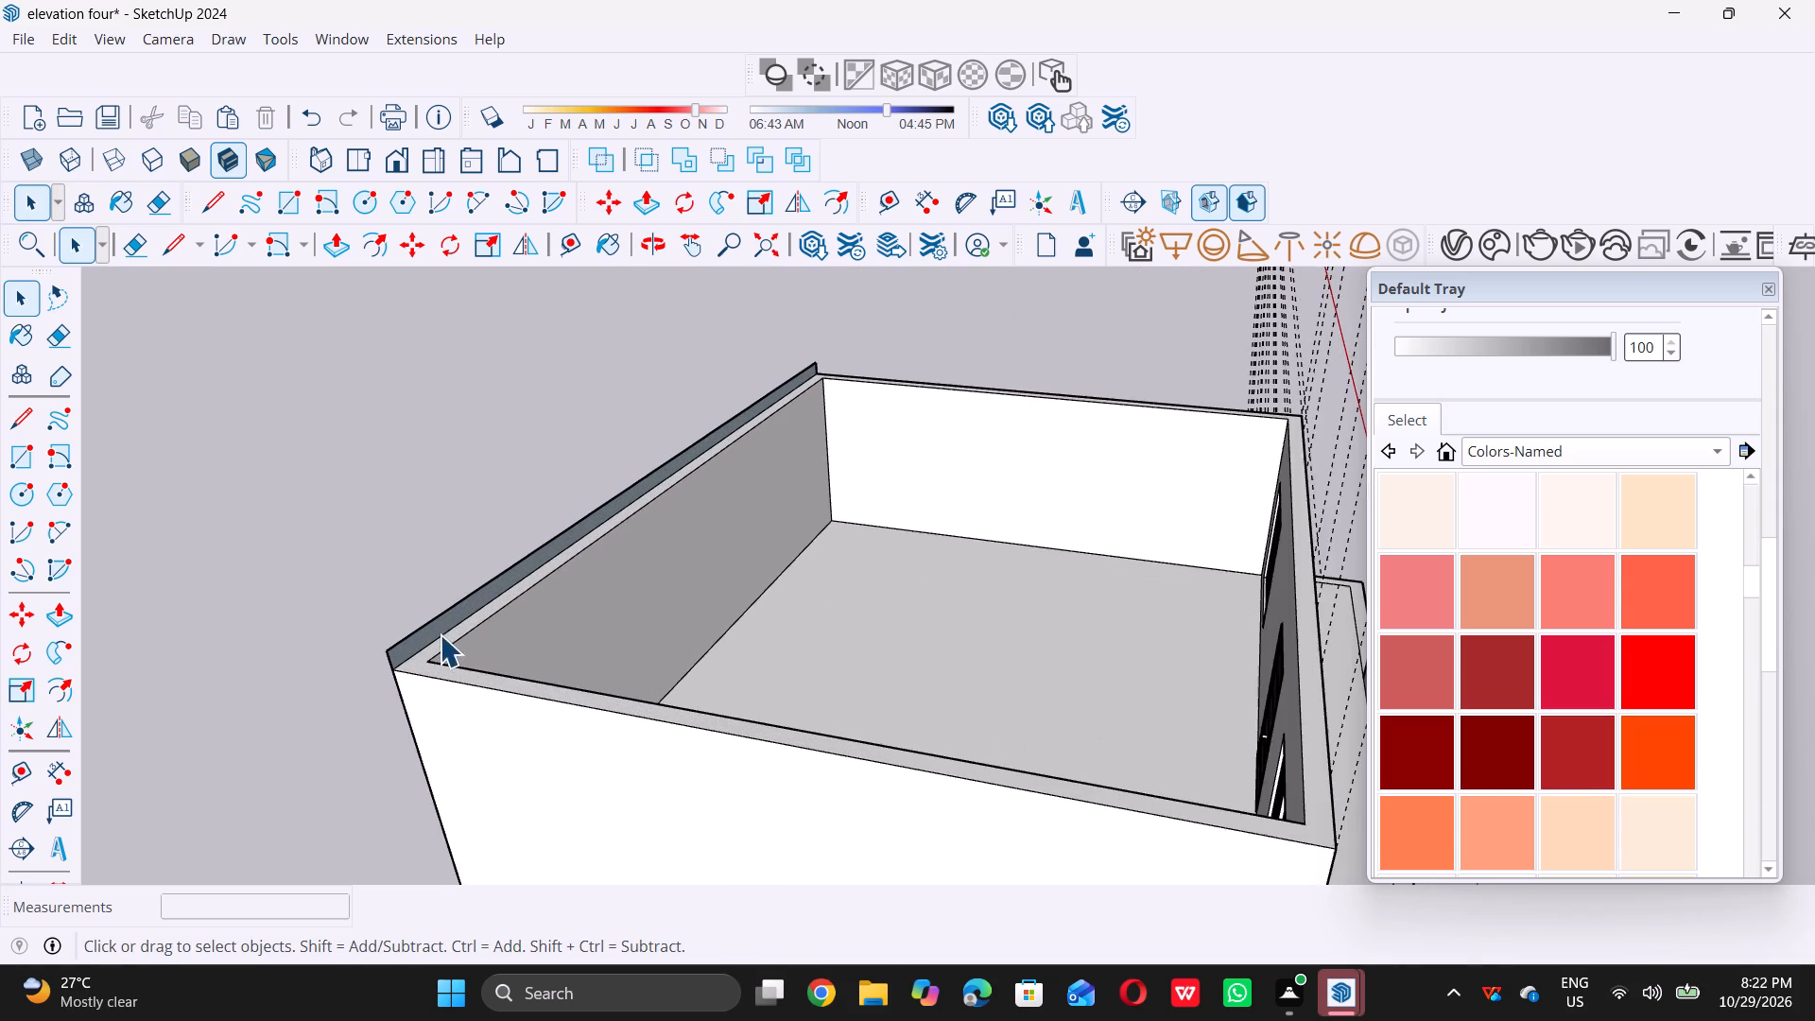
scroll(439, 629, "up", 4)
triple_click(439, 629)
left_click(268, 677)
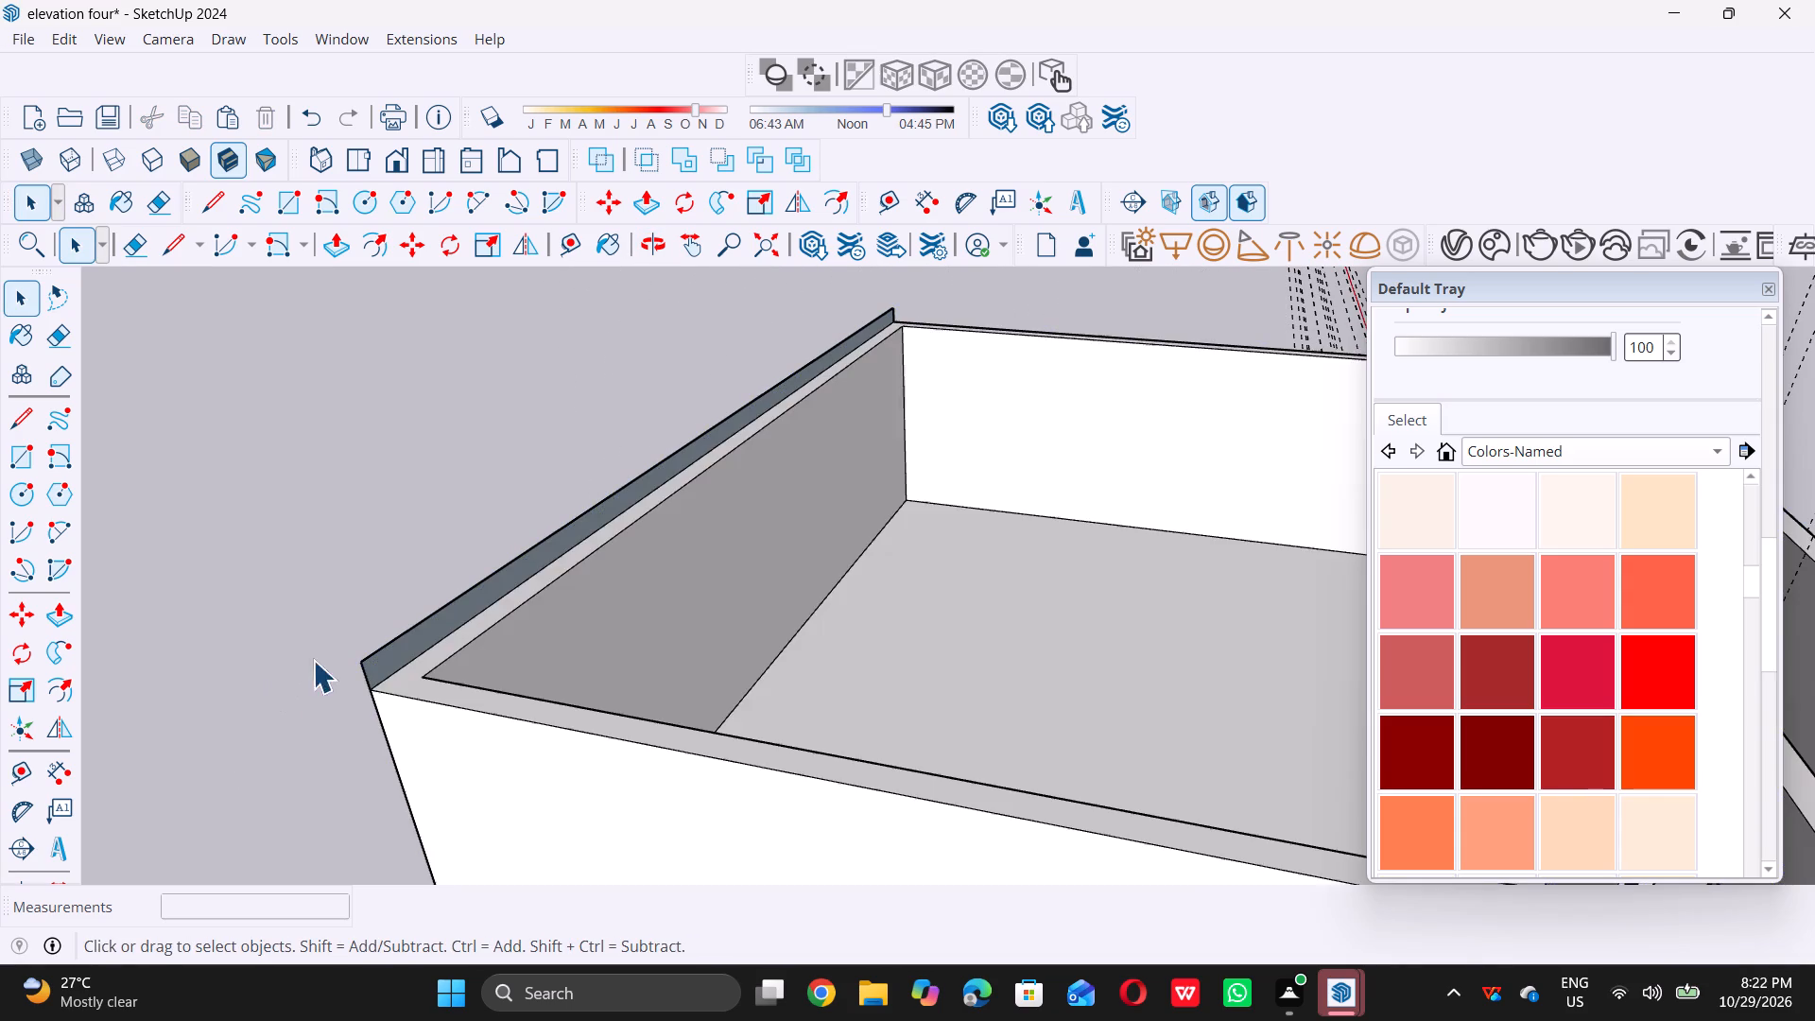
Push/Pull the upright strip on the rear roof-level wall 35' forward to the balcony's front edge to form the roof slab.
scroll(348, 664, "up", 3)
double_click(436, 679)
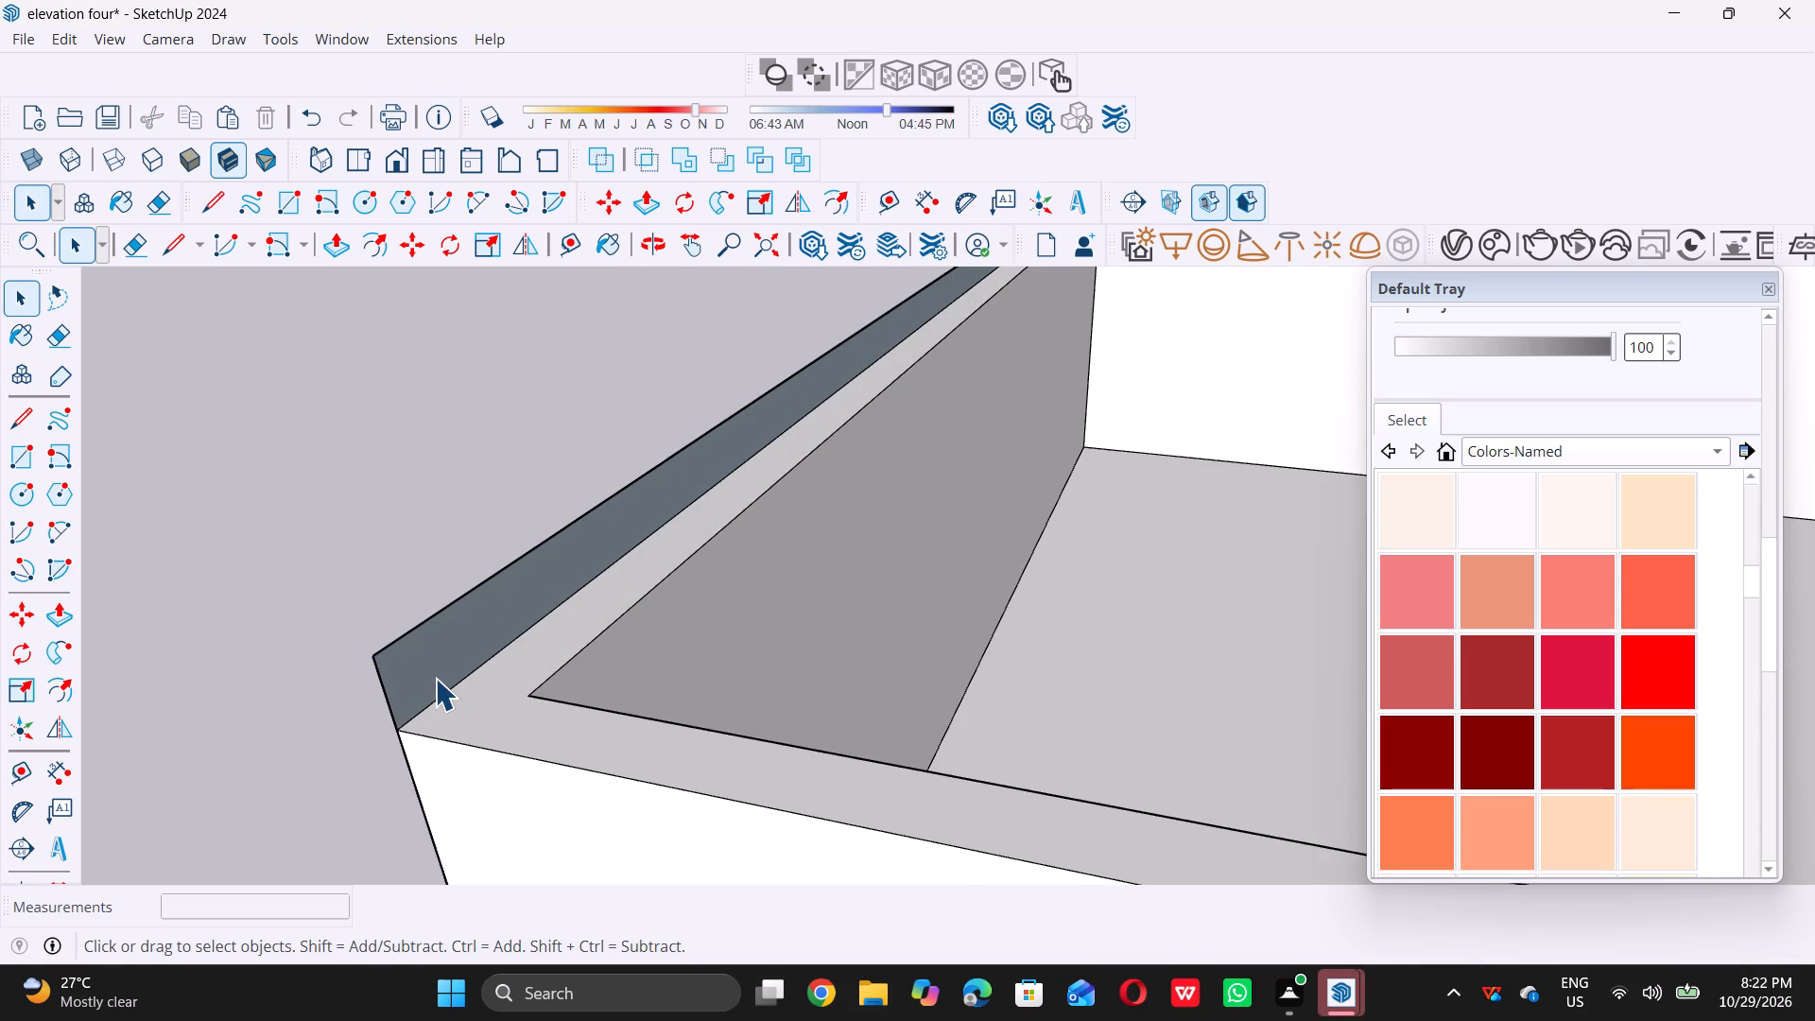
key("p")
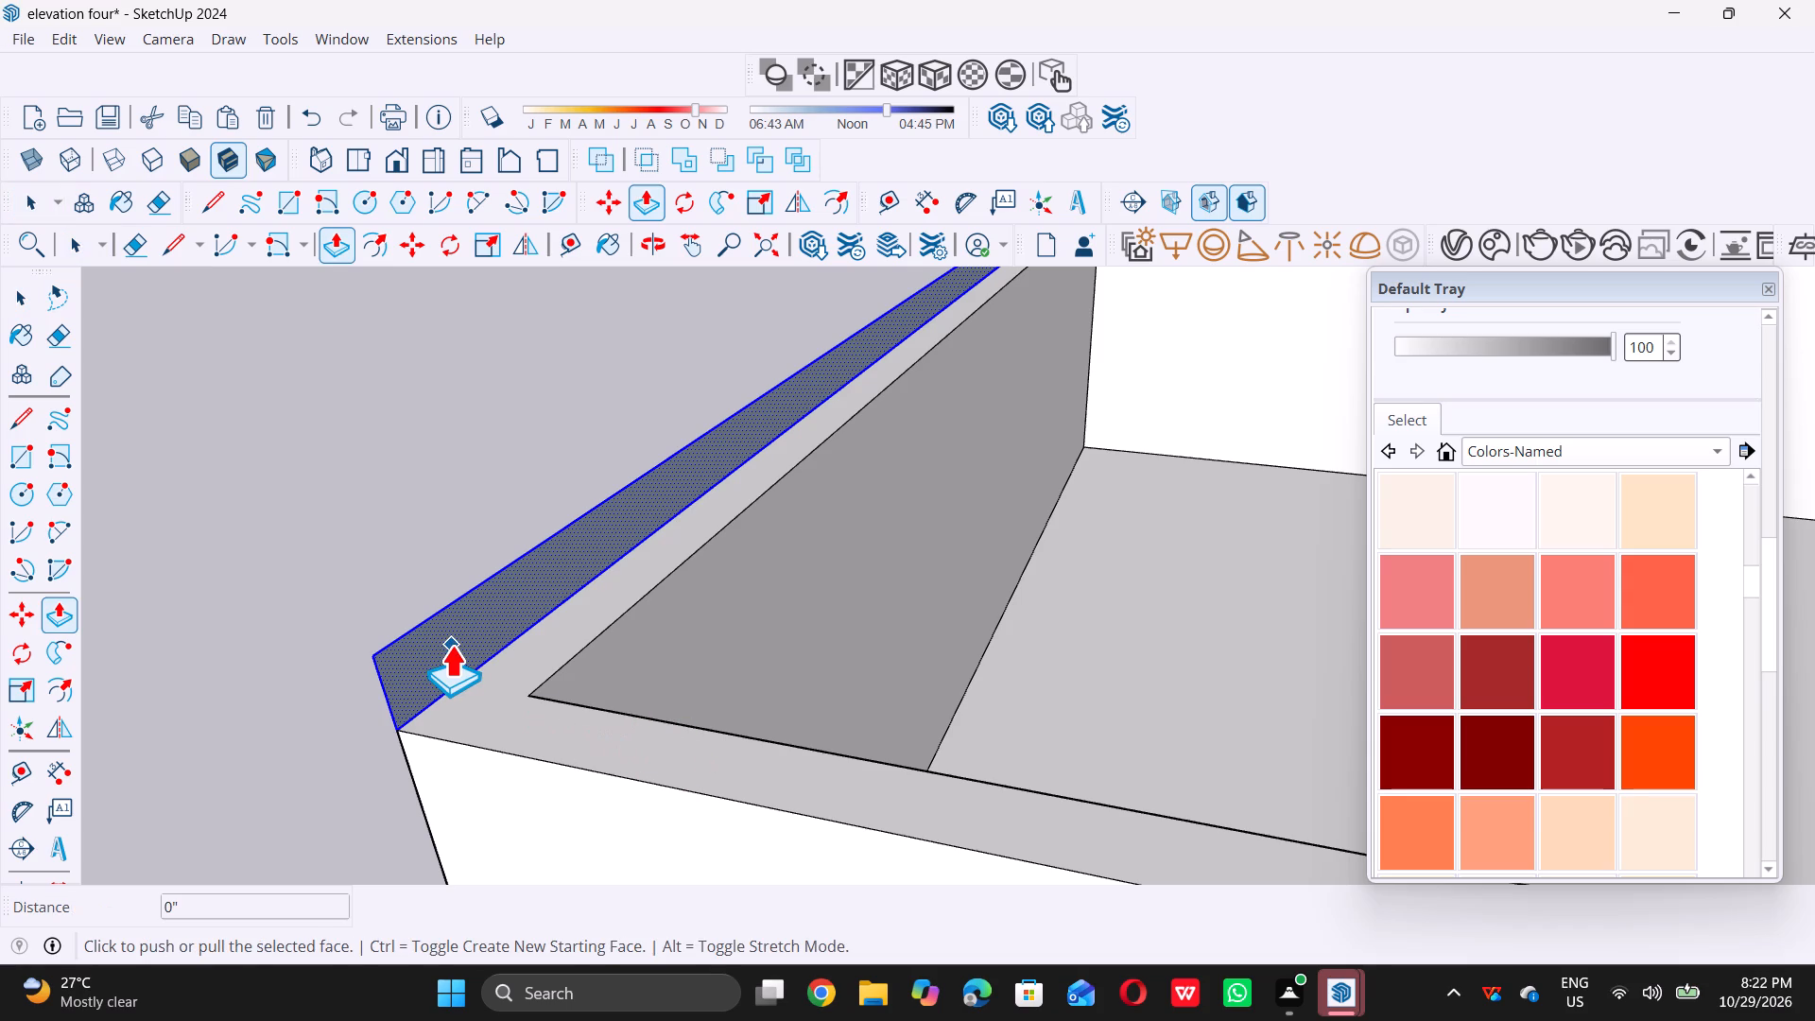
triple_click(451, 645)
key("ctrl+z")
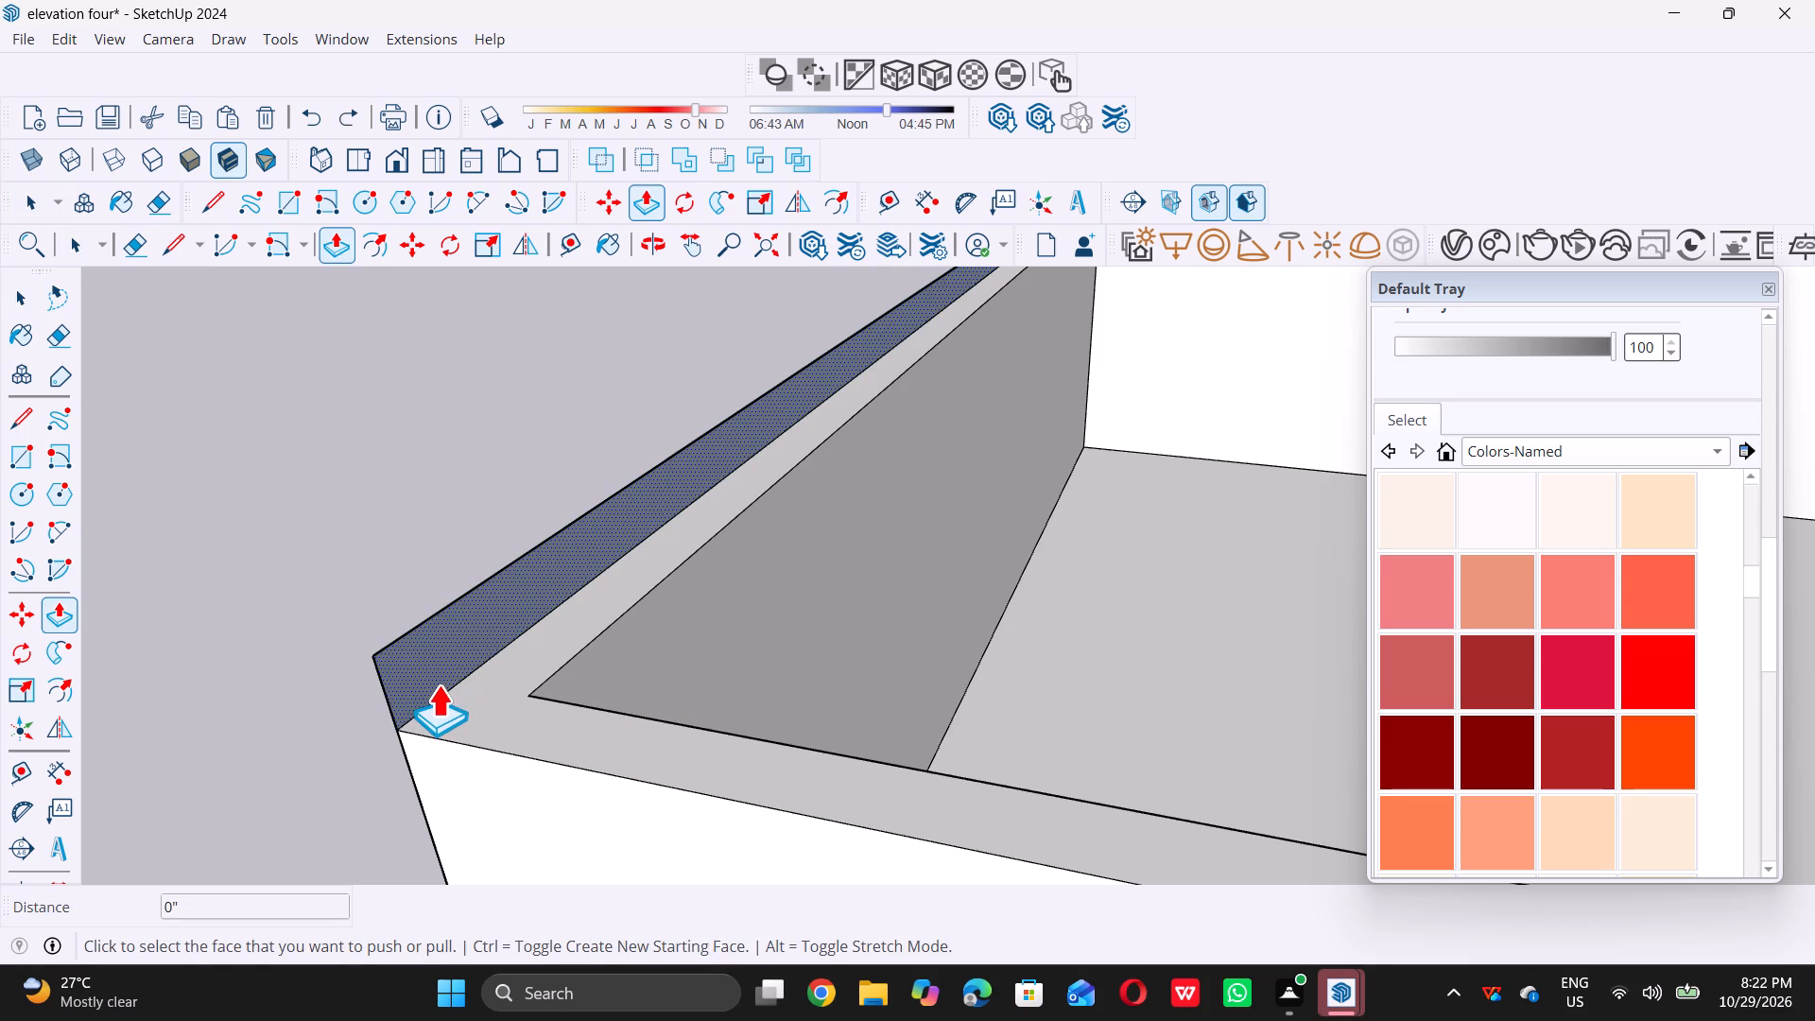
left_click(450, 649)
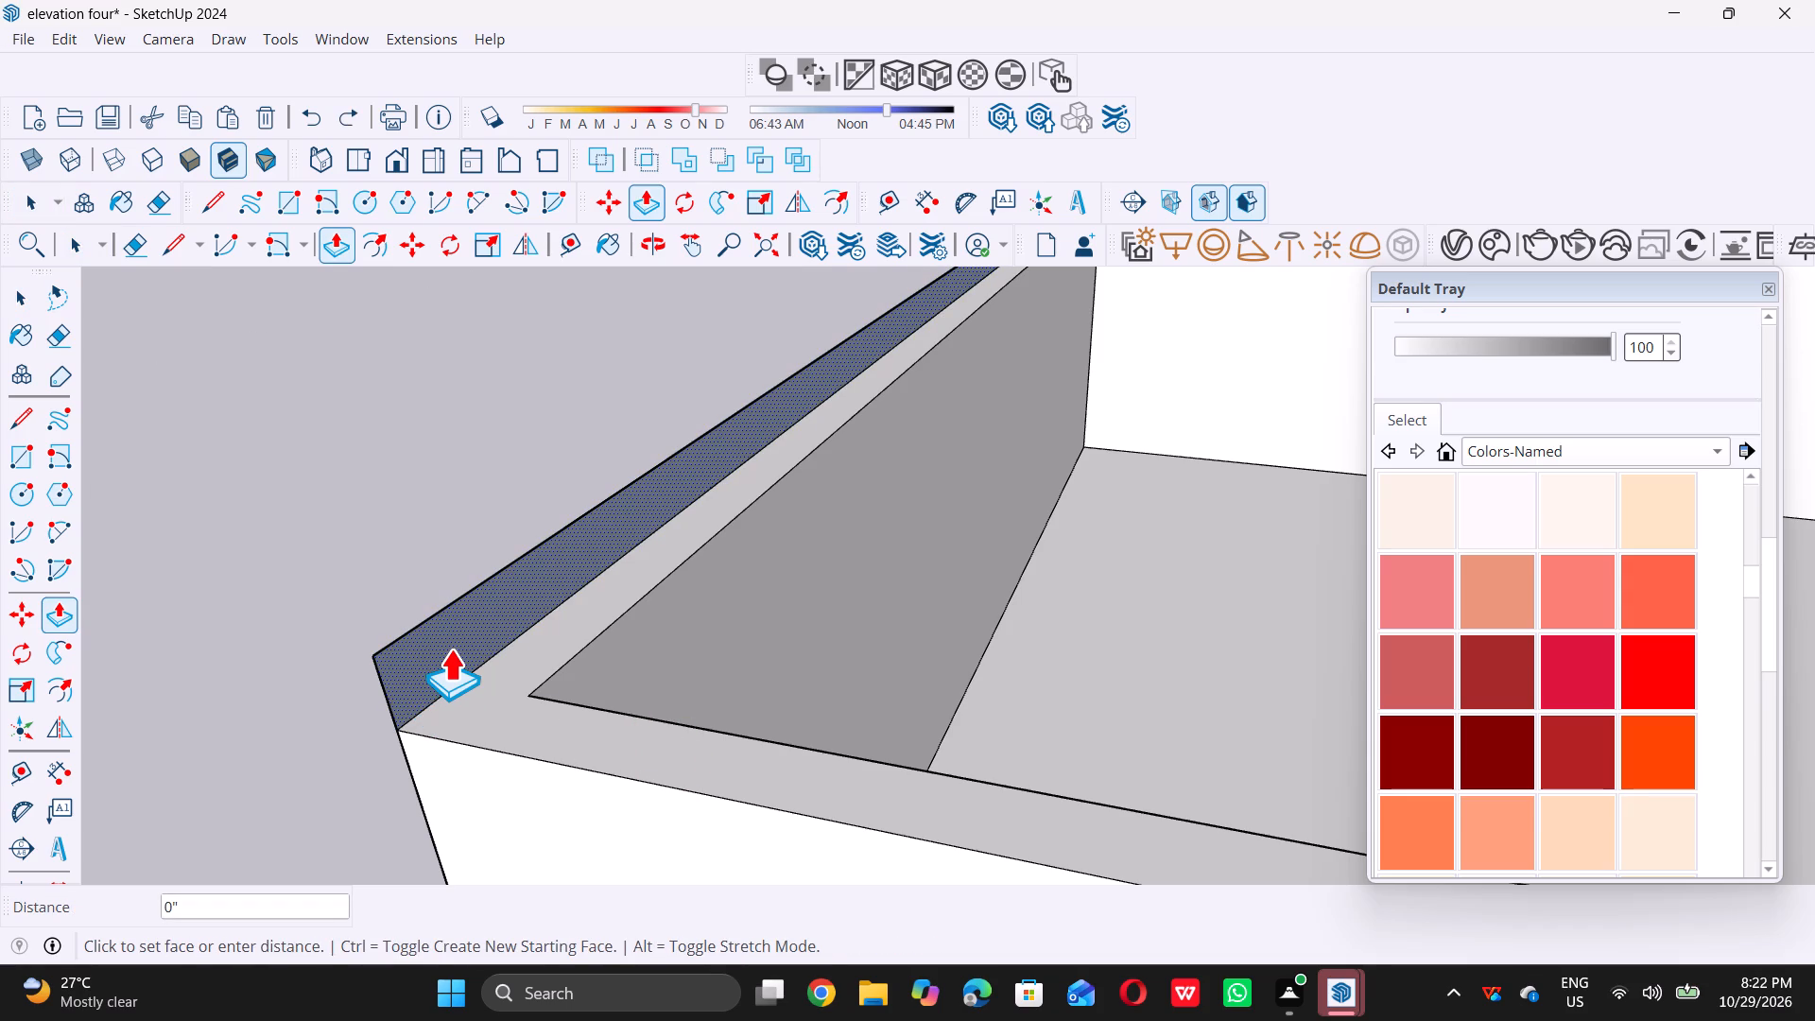
scroll(599, 695, "down", 20)
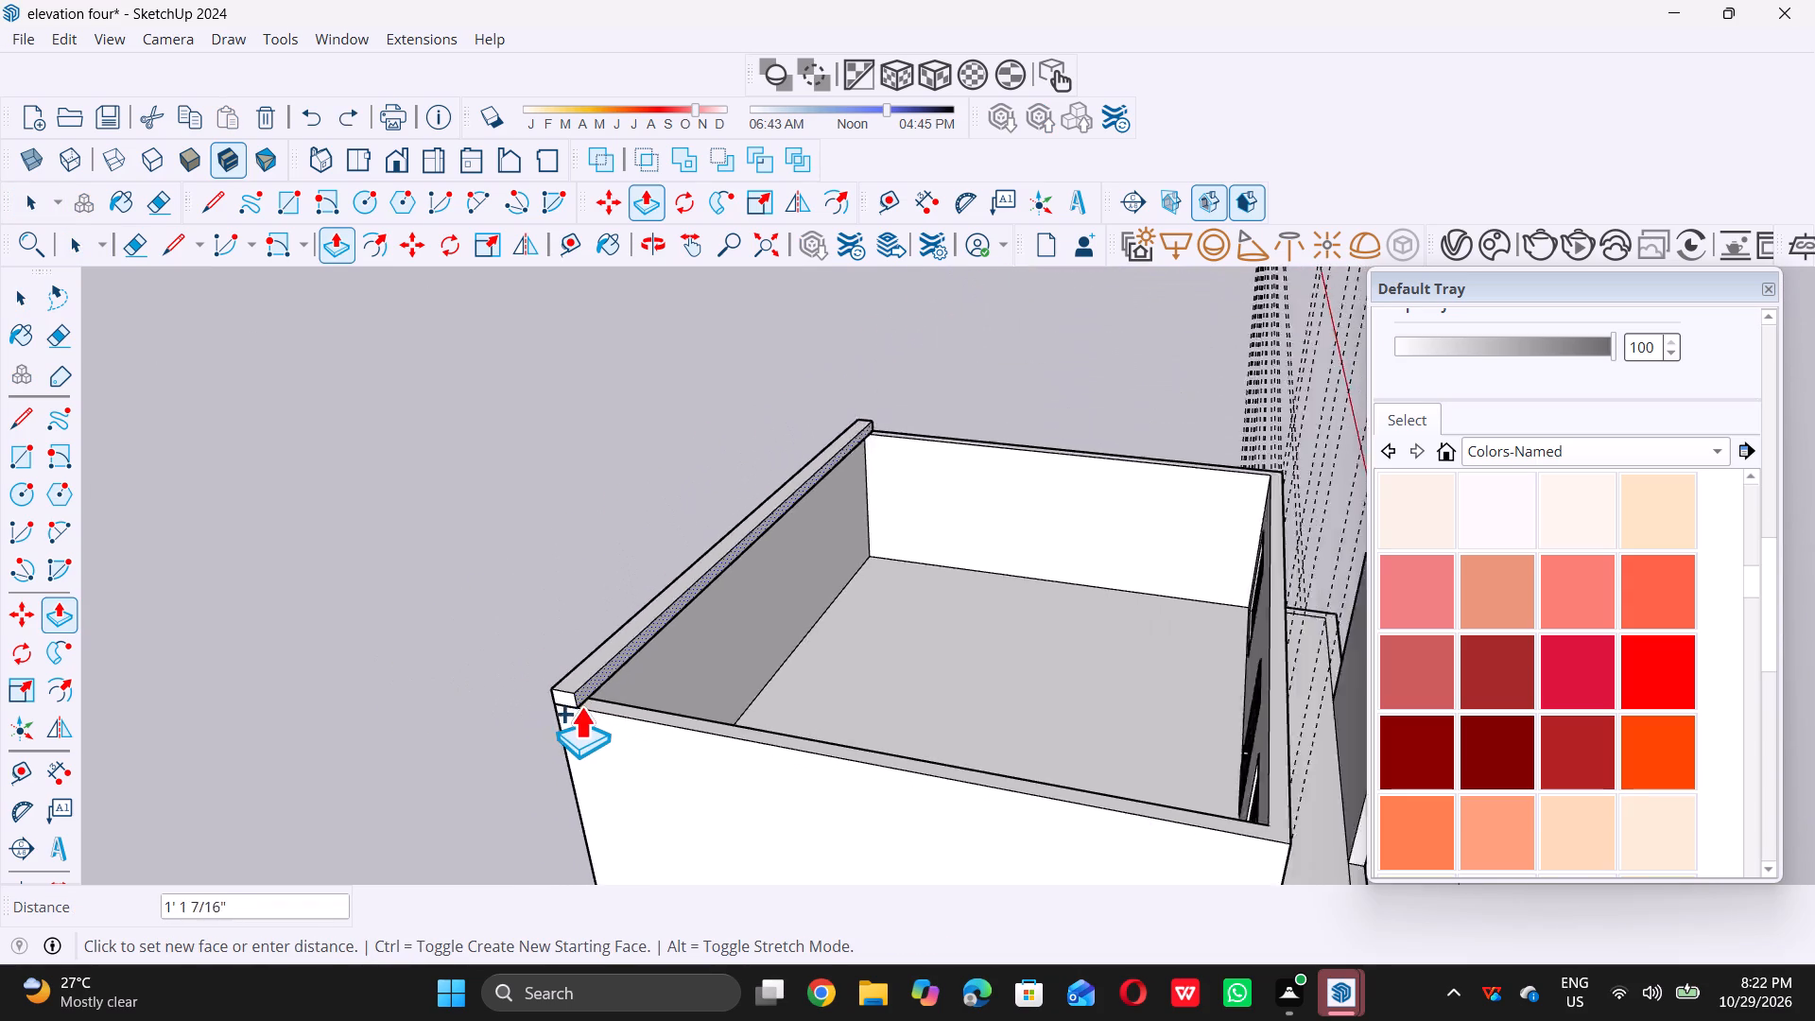
scroll(580, 706, "down", 7)
scroll(916, 830, "up", 5)
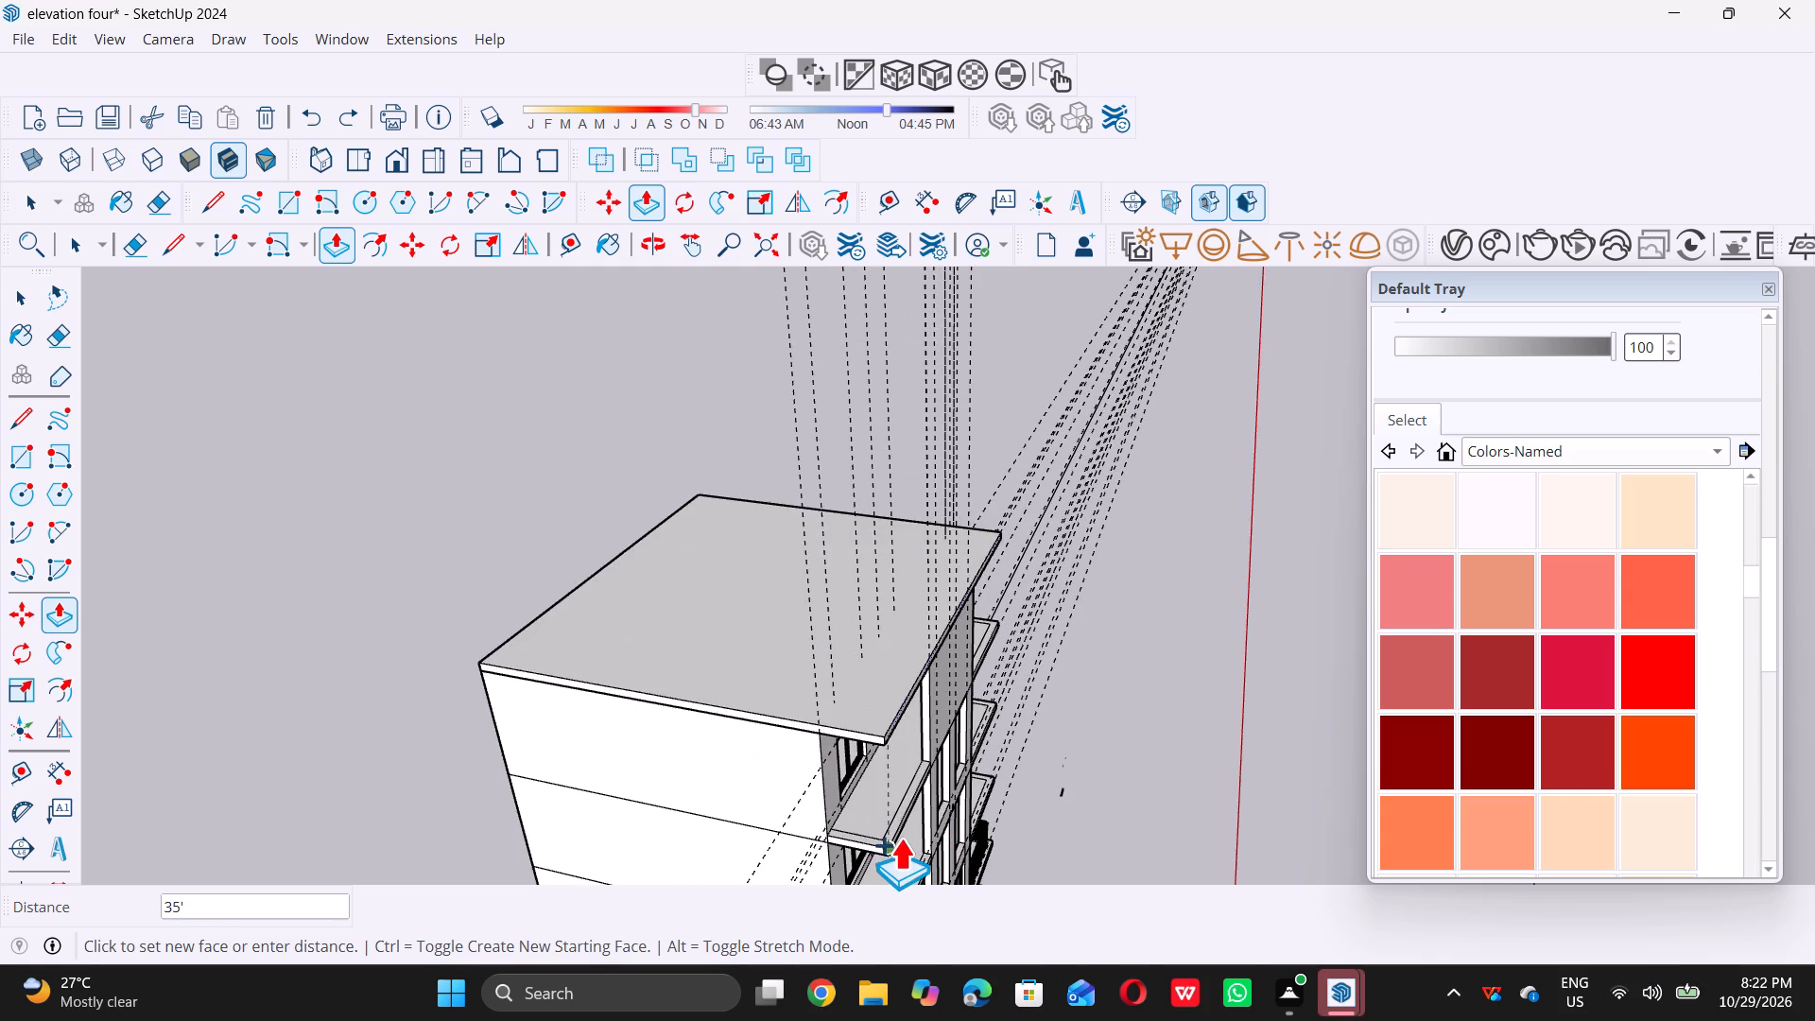
scroll(900, 838, "up", 2)
double_click(881, 844)
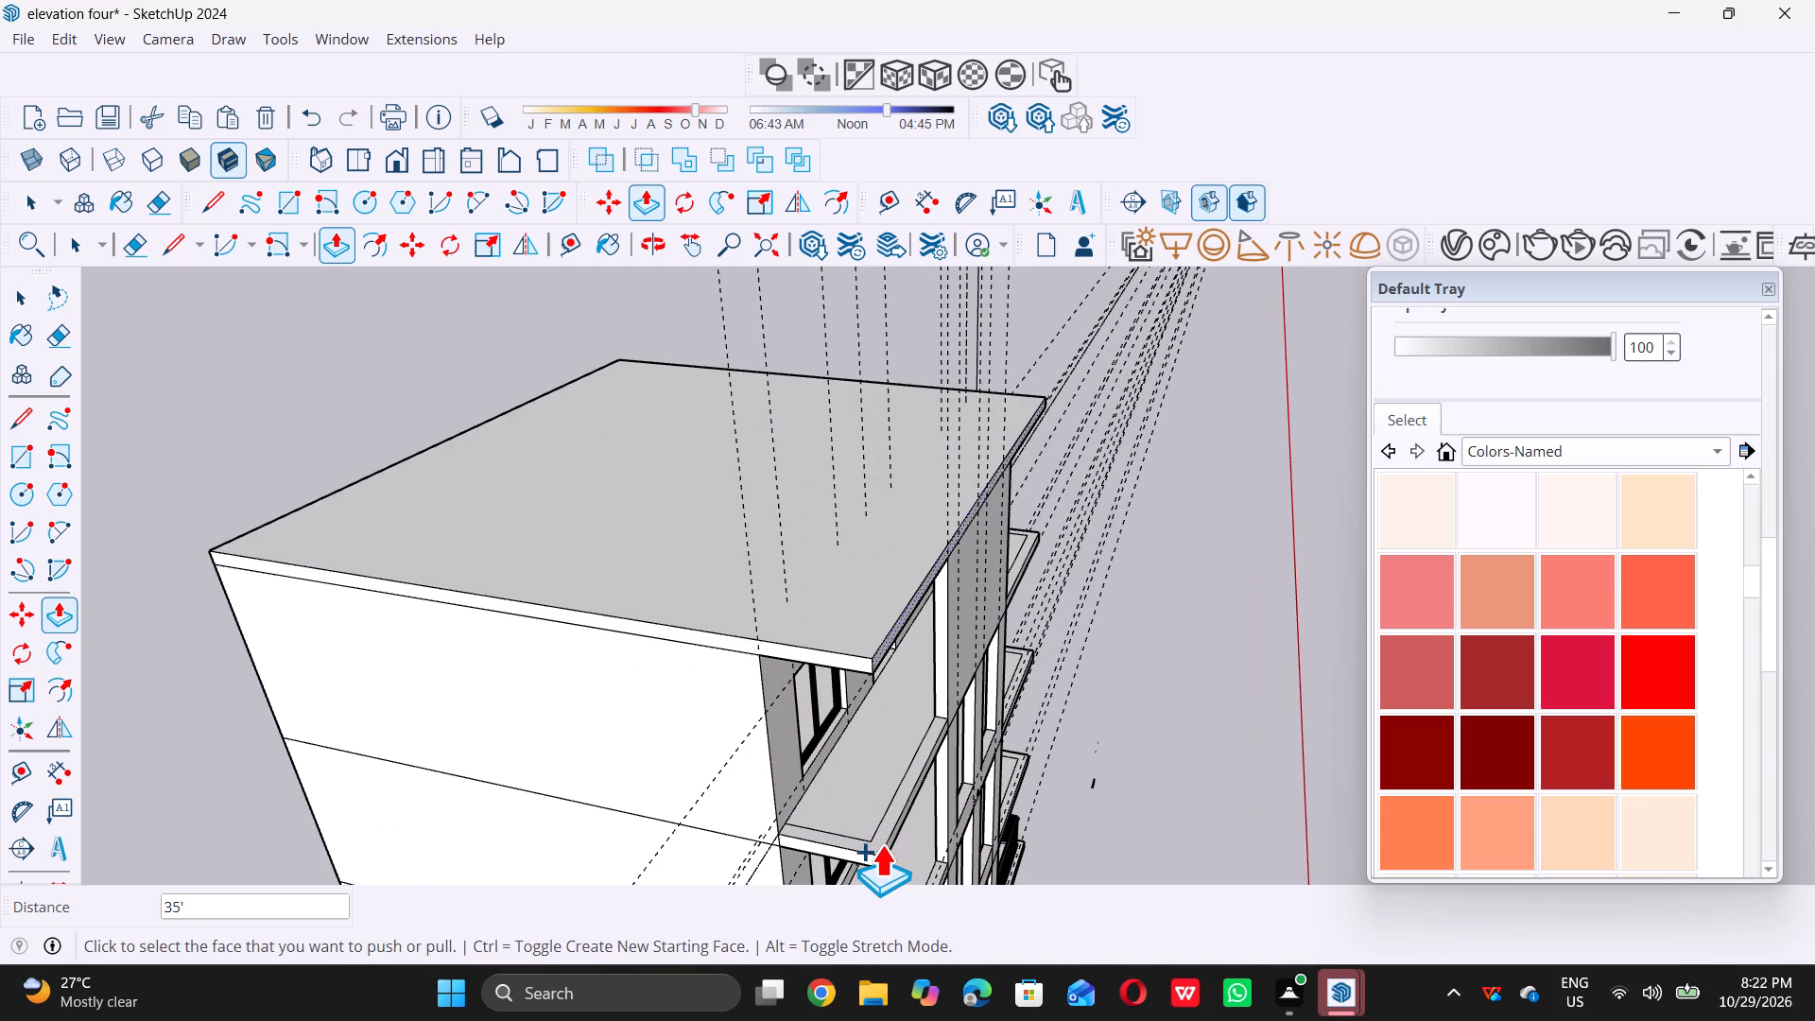
key("space")
scroll(679, 770, "down", 15)
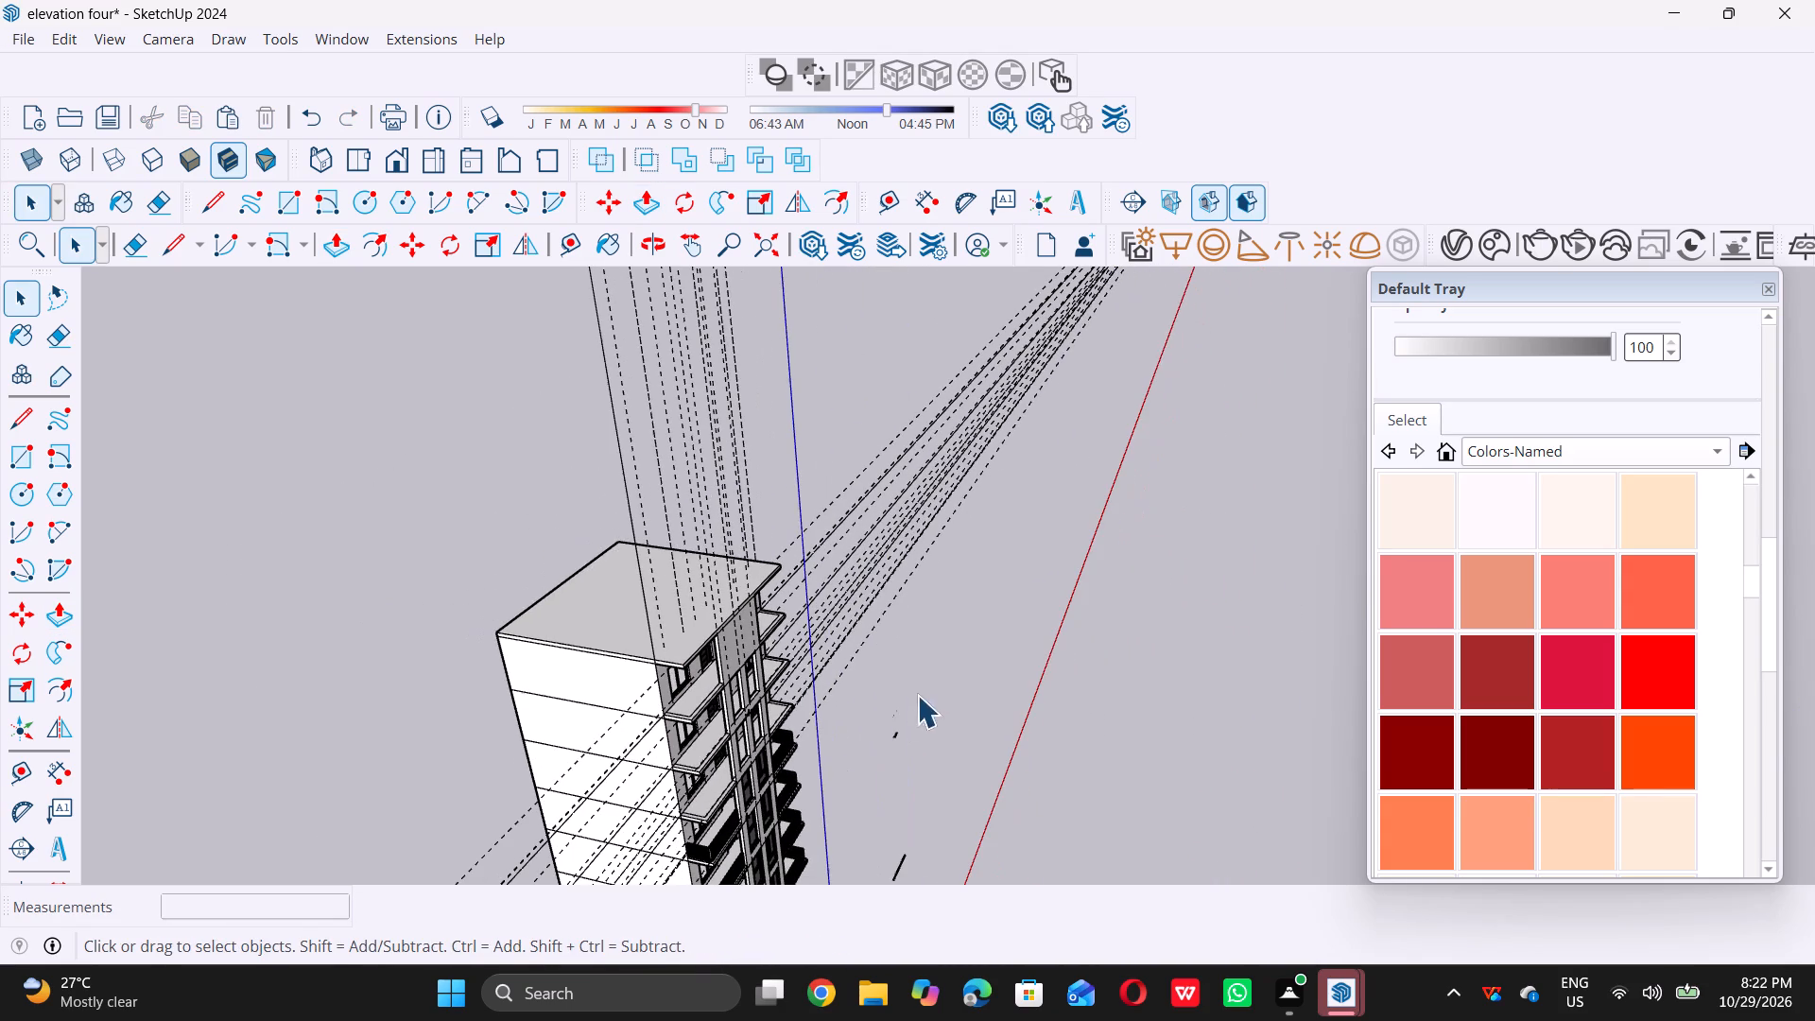
left_click(968, 714)
Place a horizontal guide 2' above the bottom edge of the top-level central front panel.
middle_click_drag(751, 718, 618, 639)
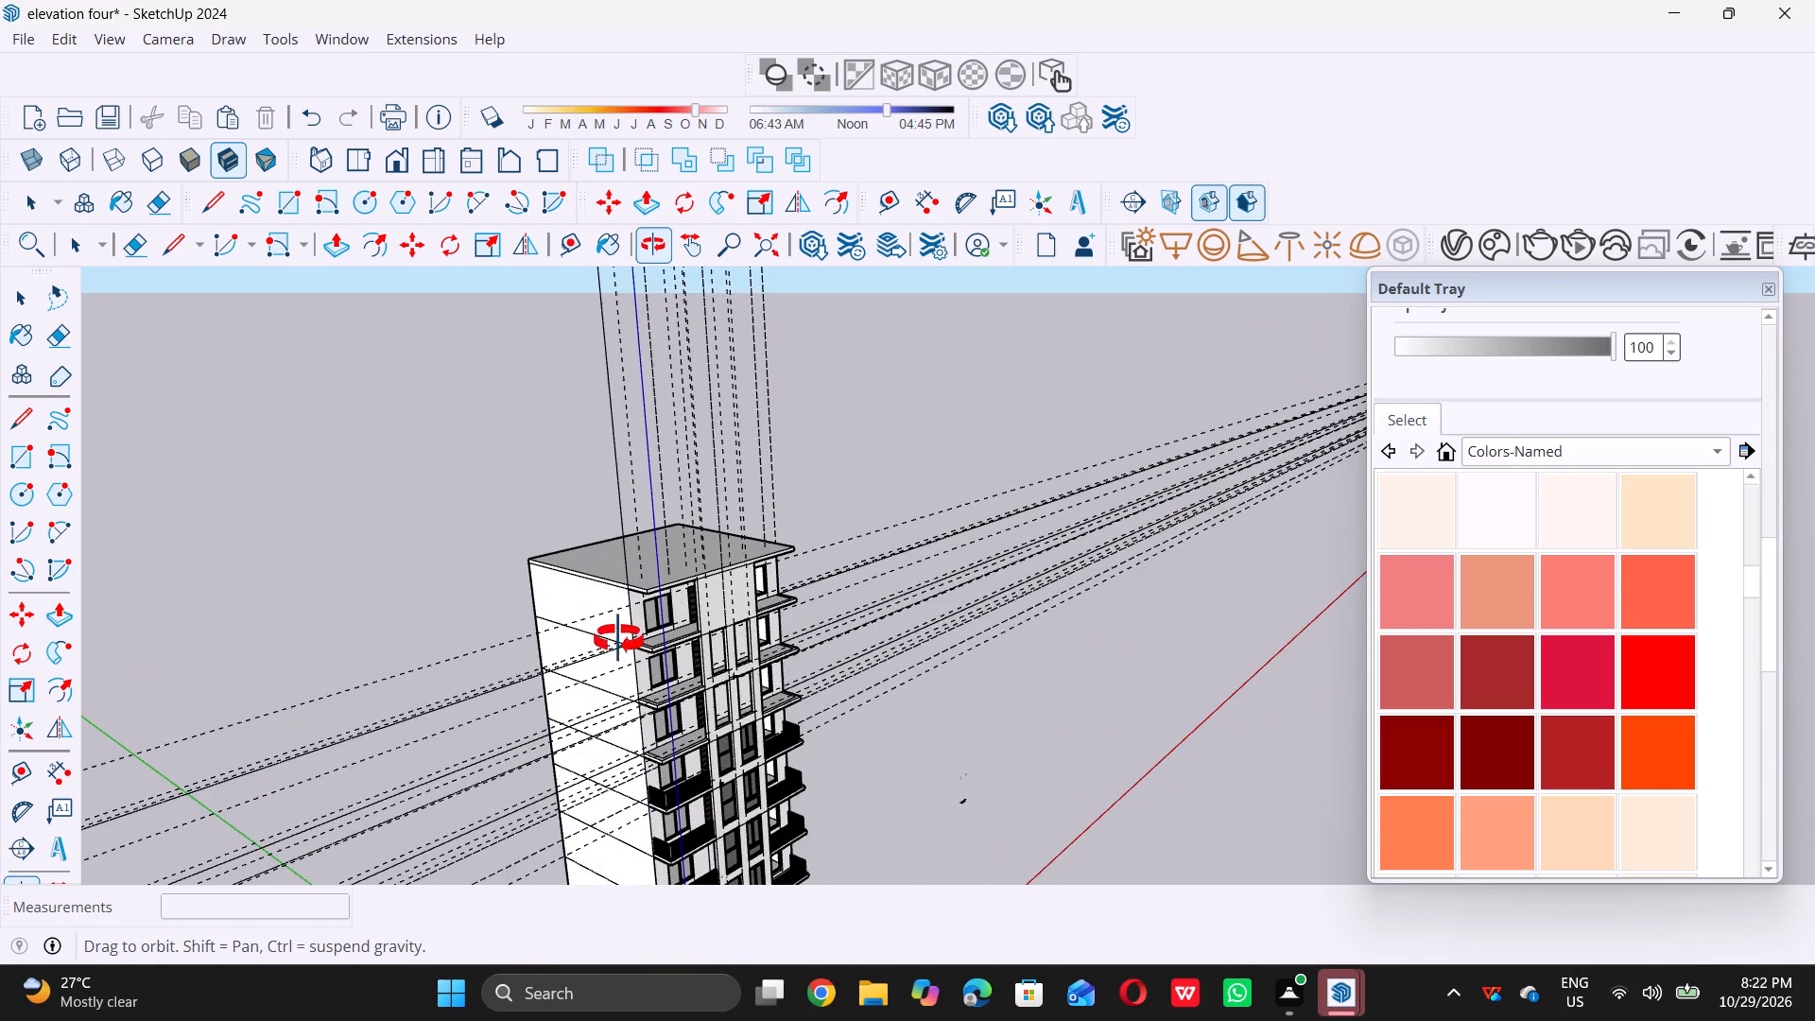
middle_click_drag(618, 639, 619, 641)
scroll(697, 610, "up", 10)
scroll(670, 685, "up", 5)
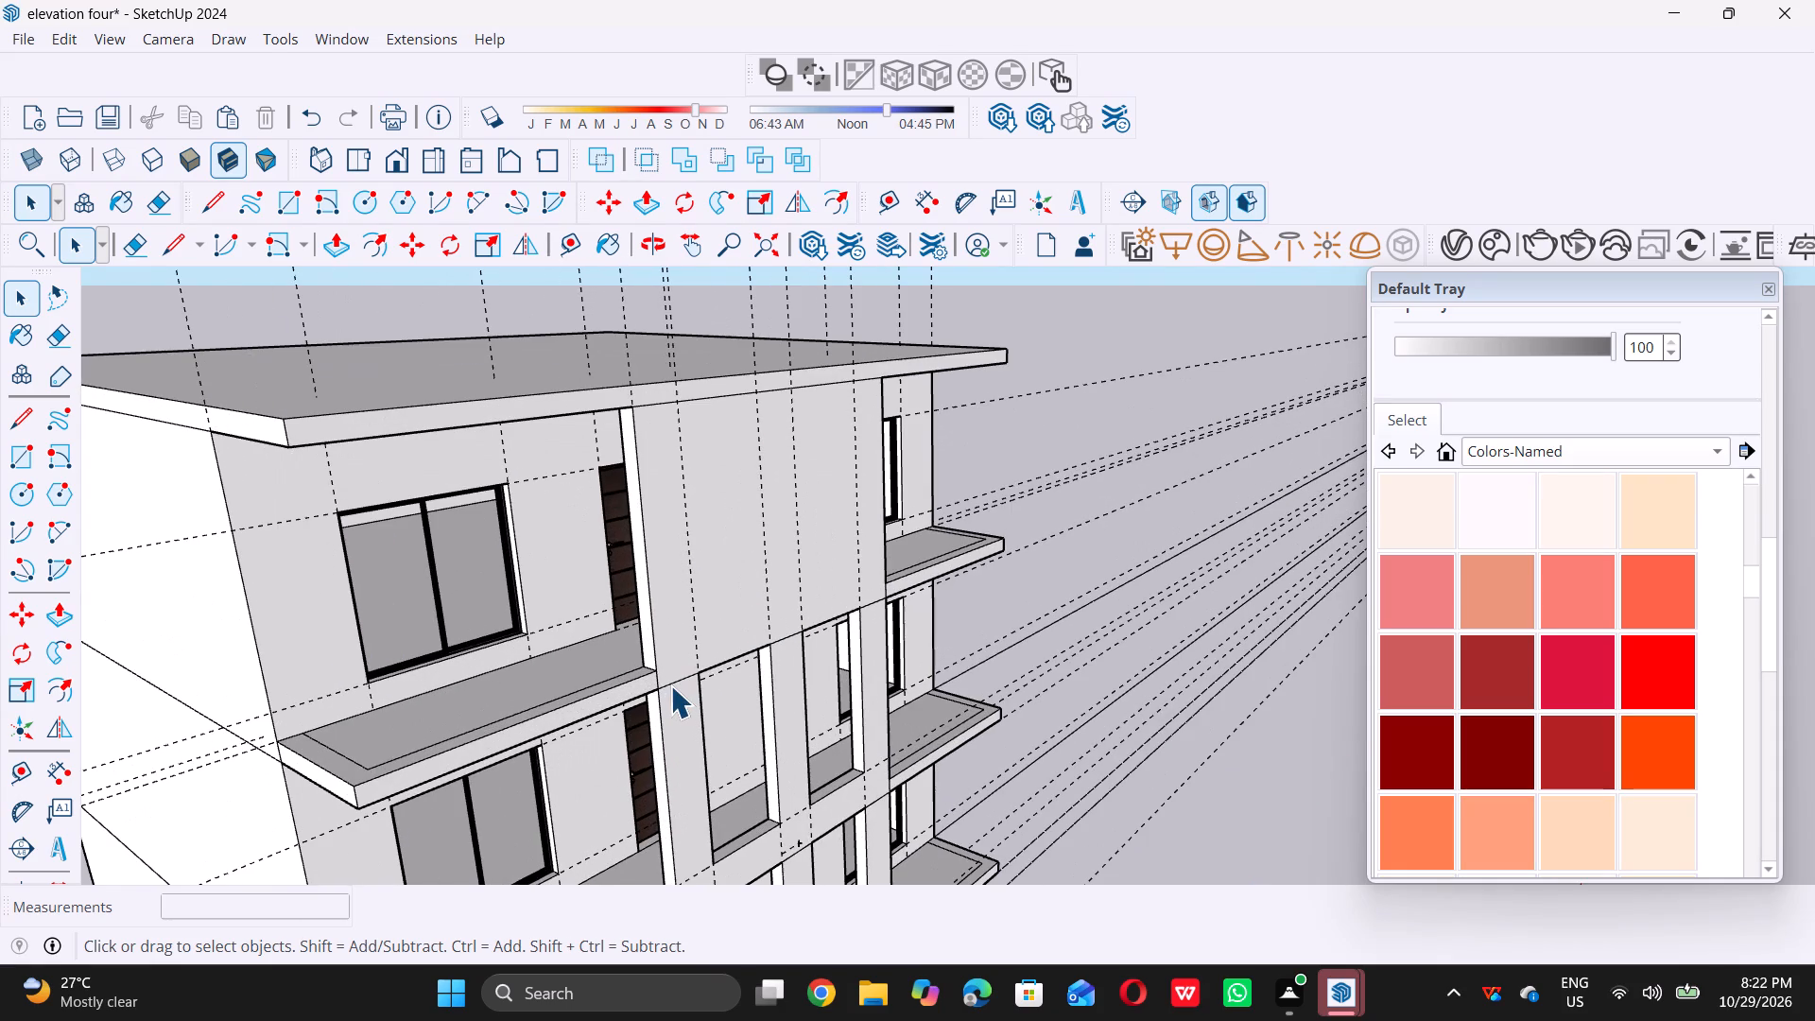
key("t")
left_click(732, 652)
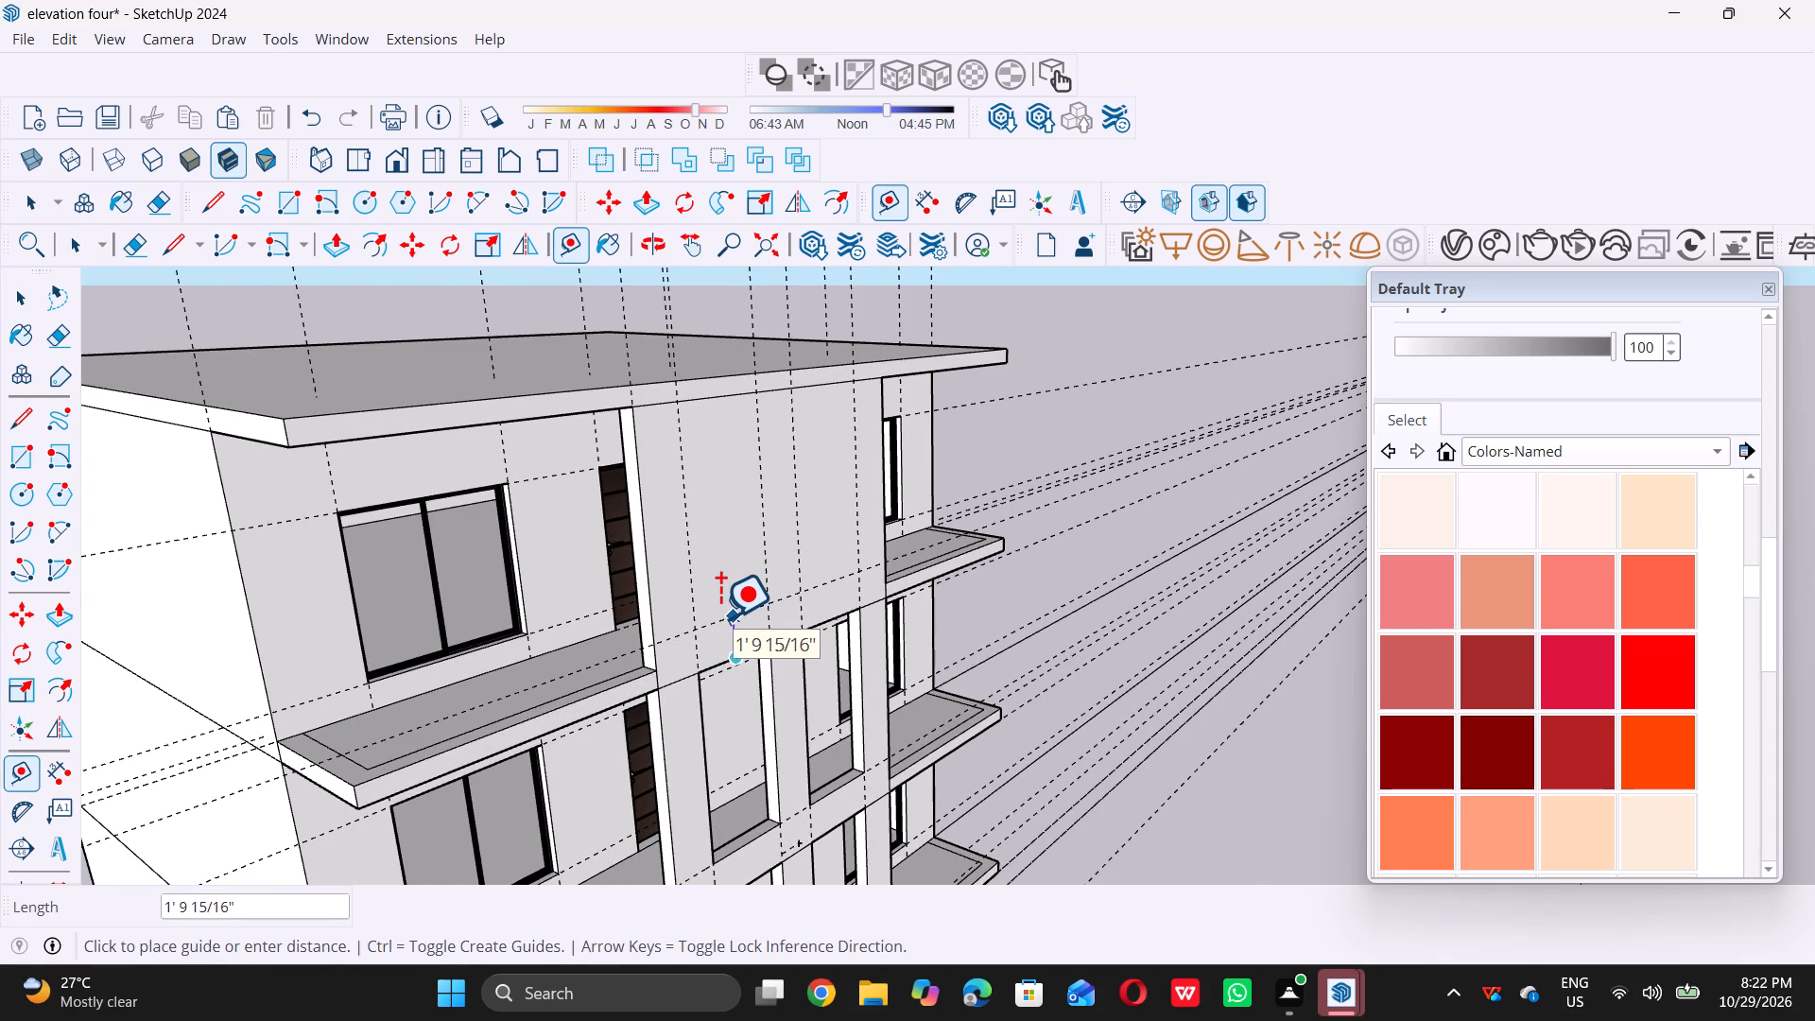
type("2'")
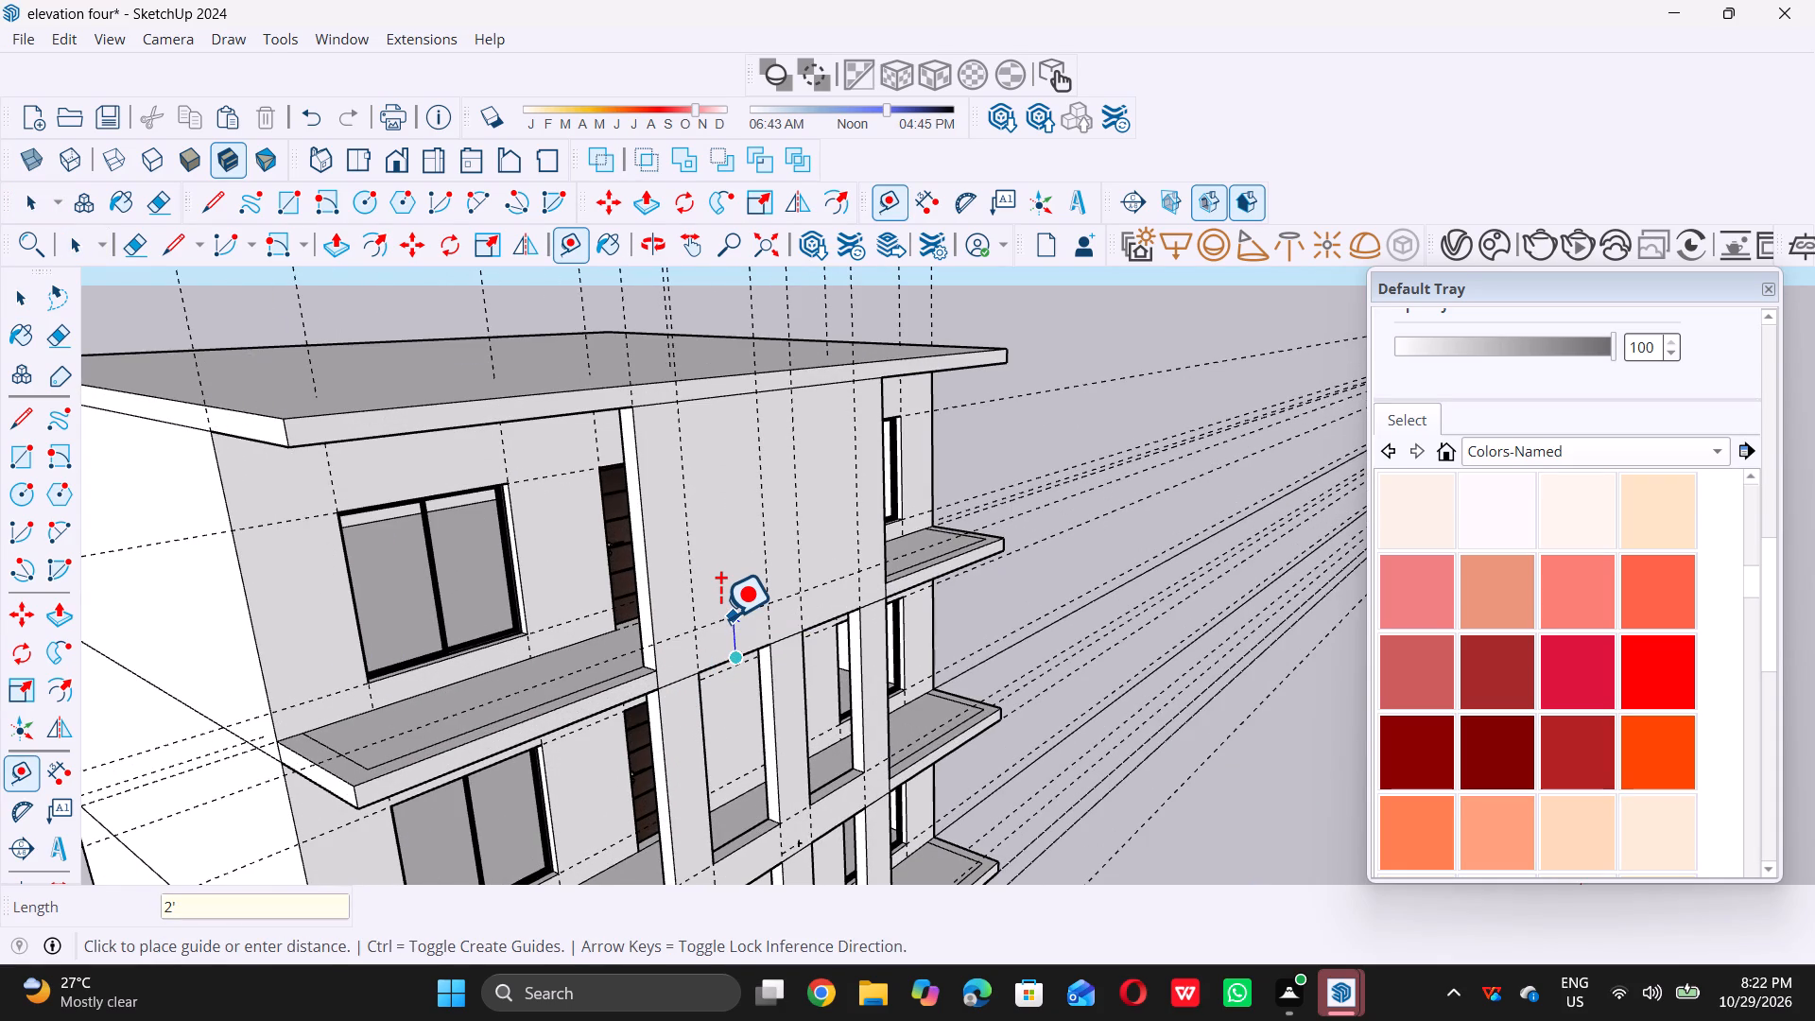
key("Return")
key("space")
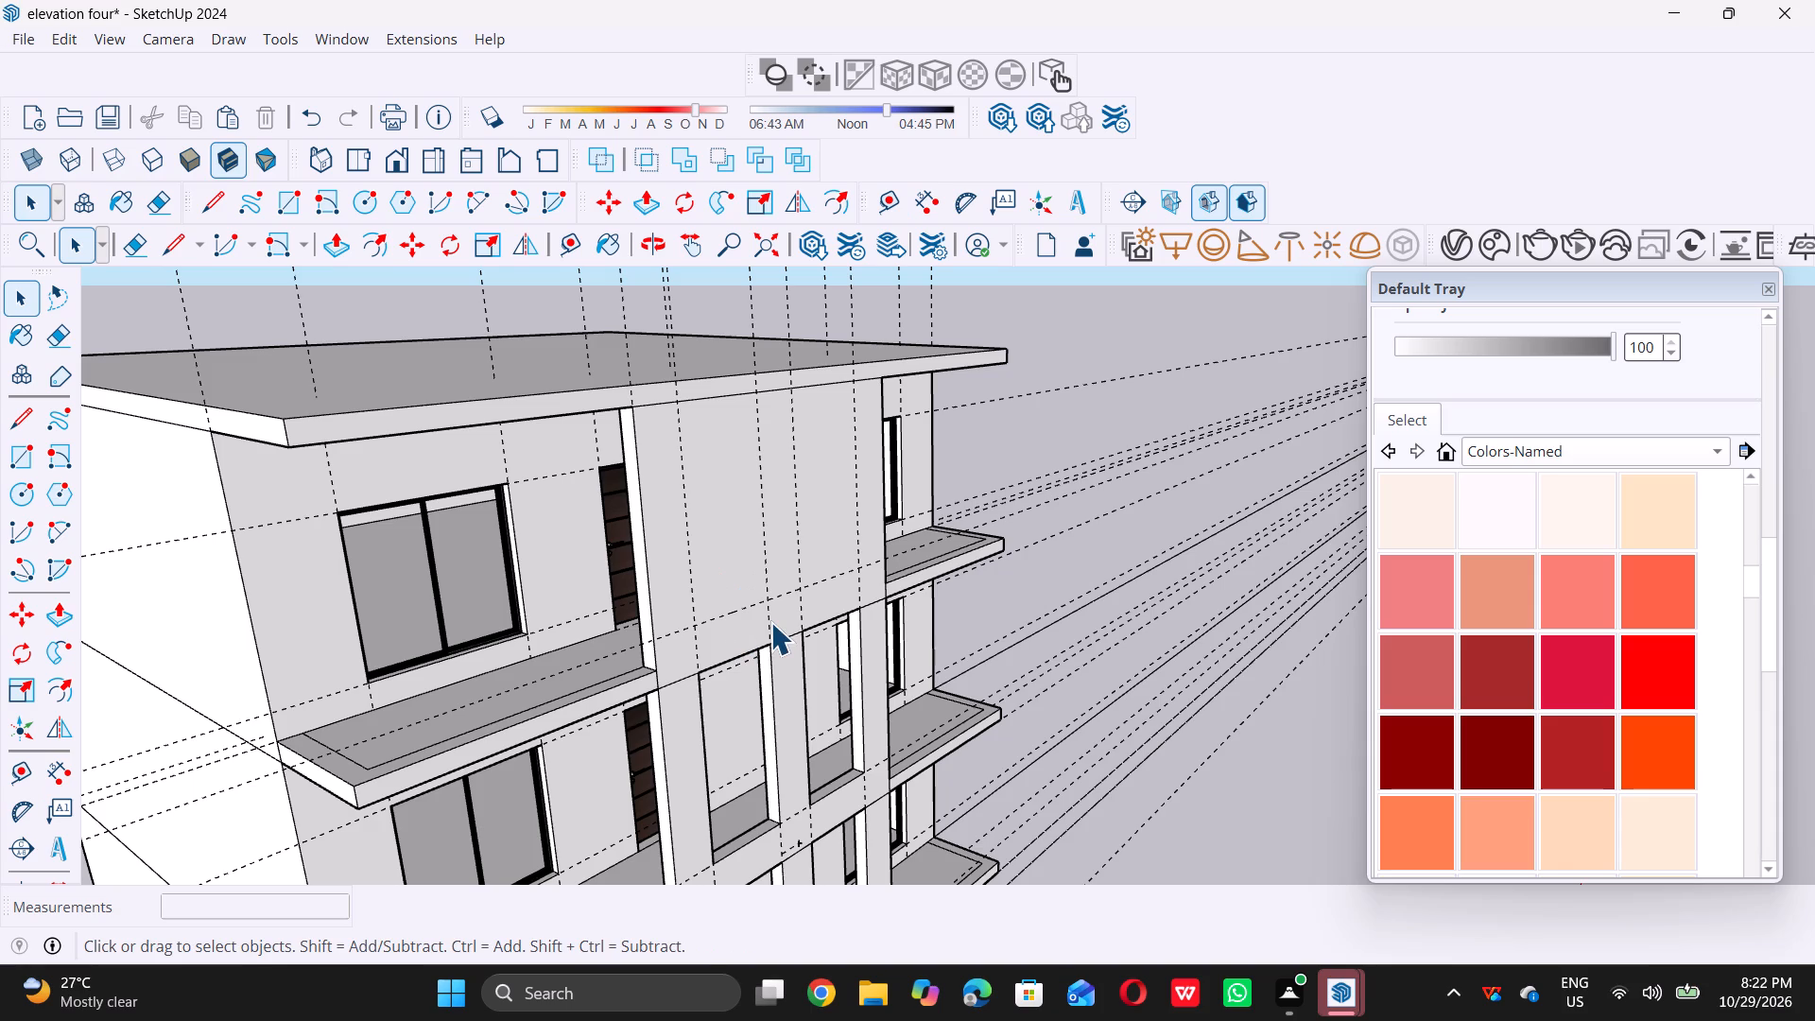
Draw a rectangle about 4' 1" by 8' 9" on the central panel from the first guide intersection up to the roof slab.
key("r")
scroll(758, 532, "up", 4)
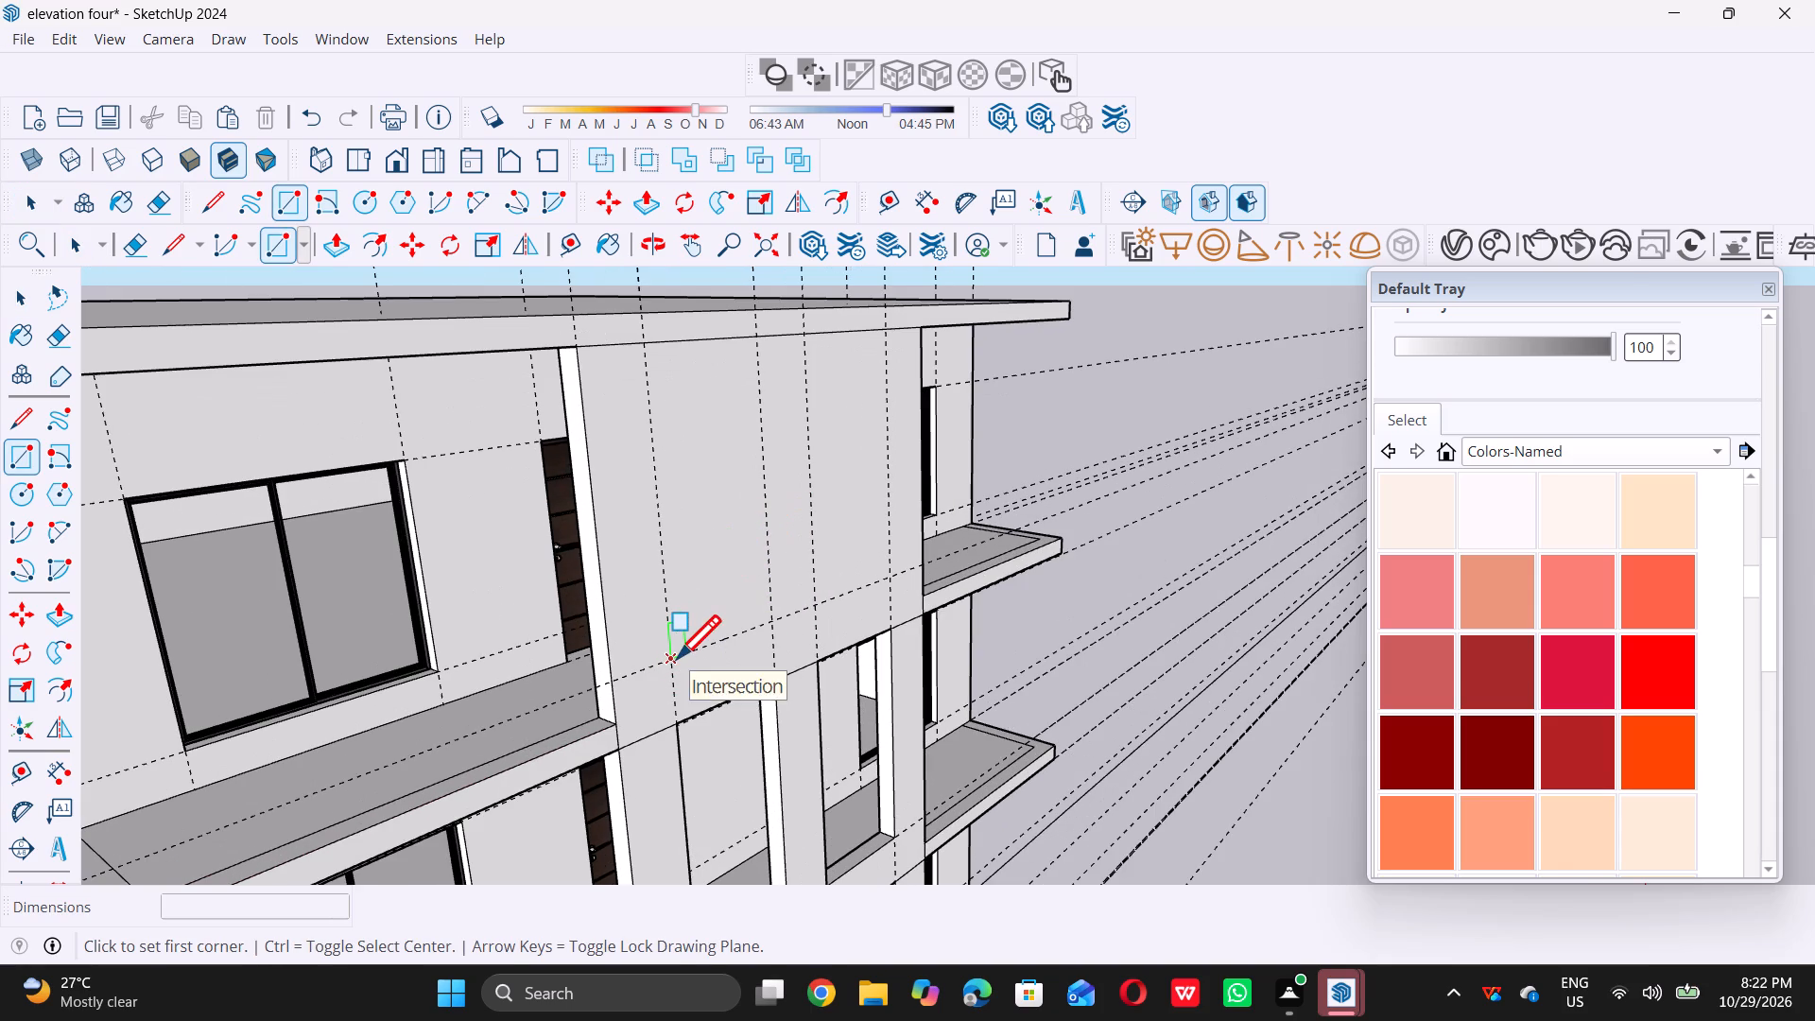
left_click(677, 654)
key("space")
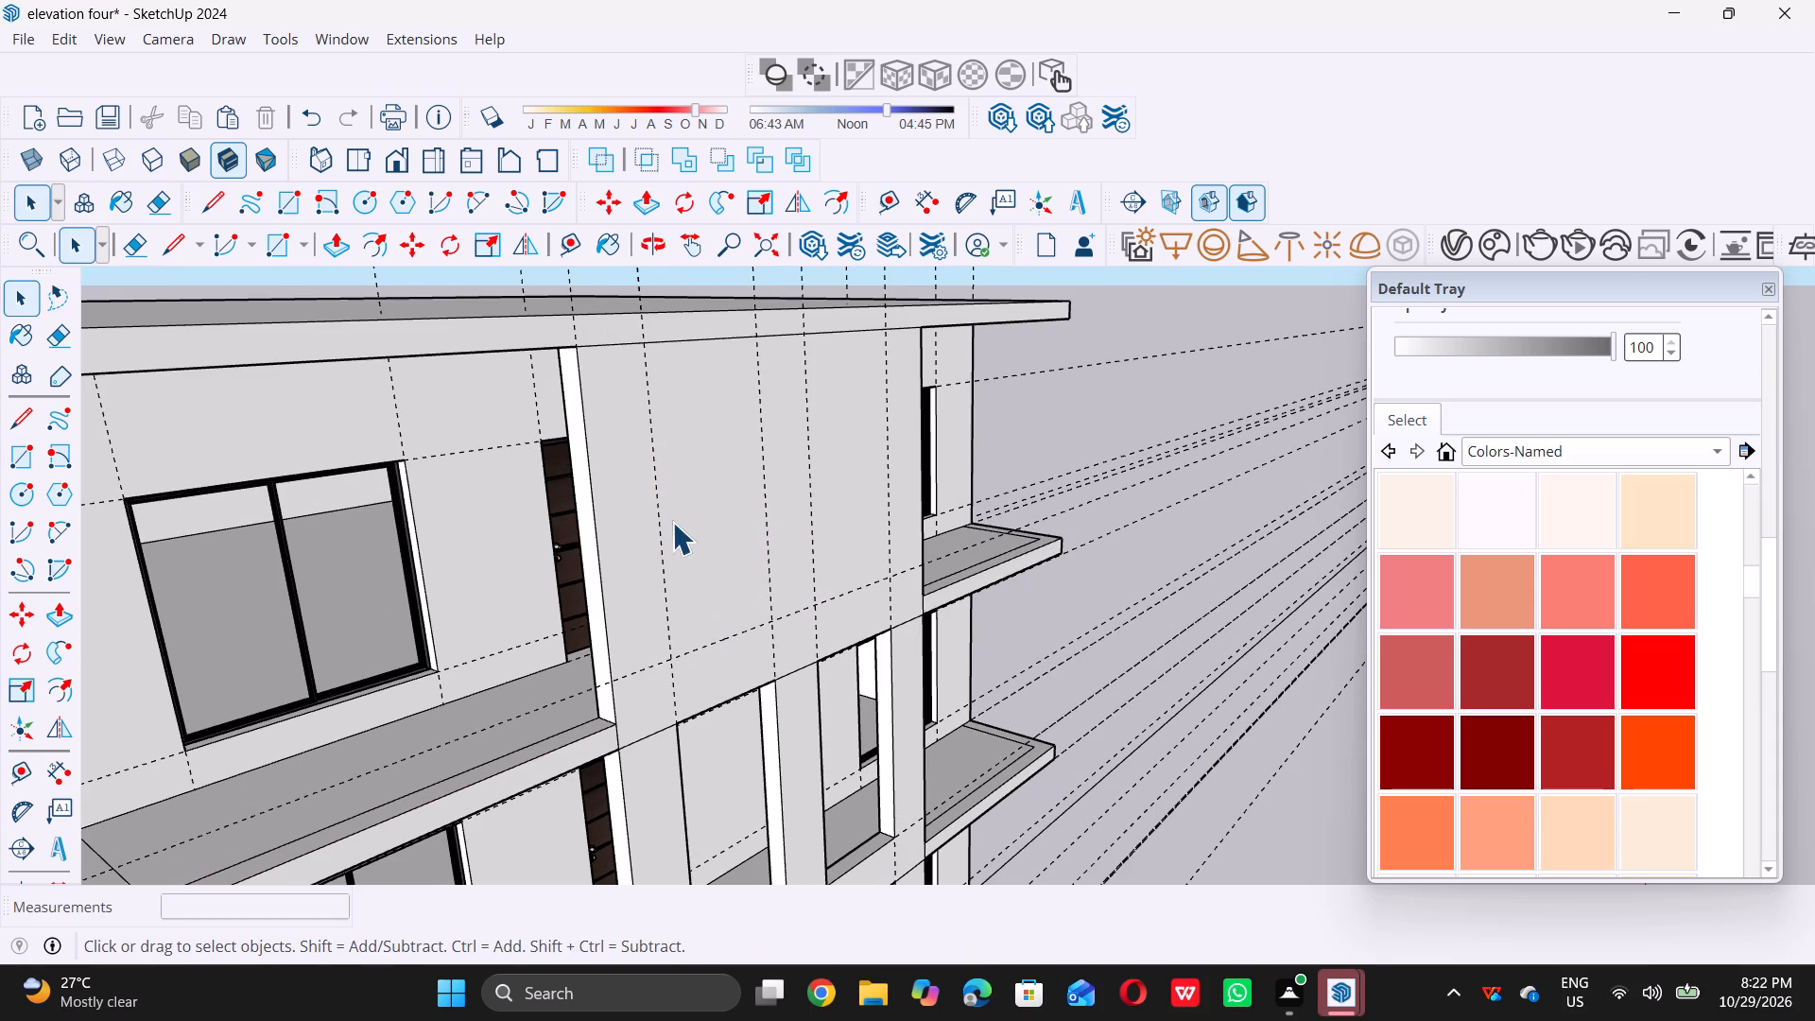
key("r")
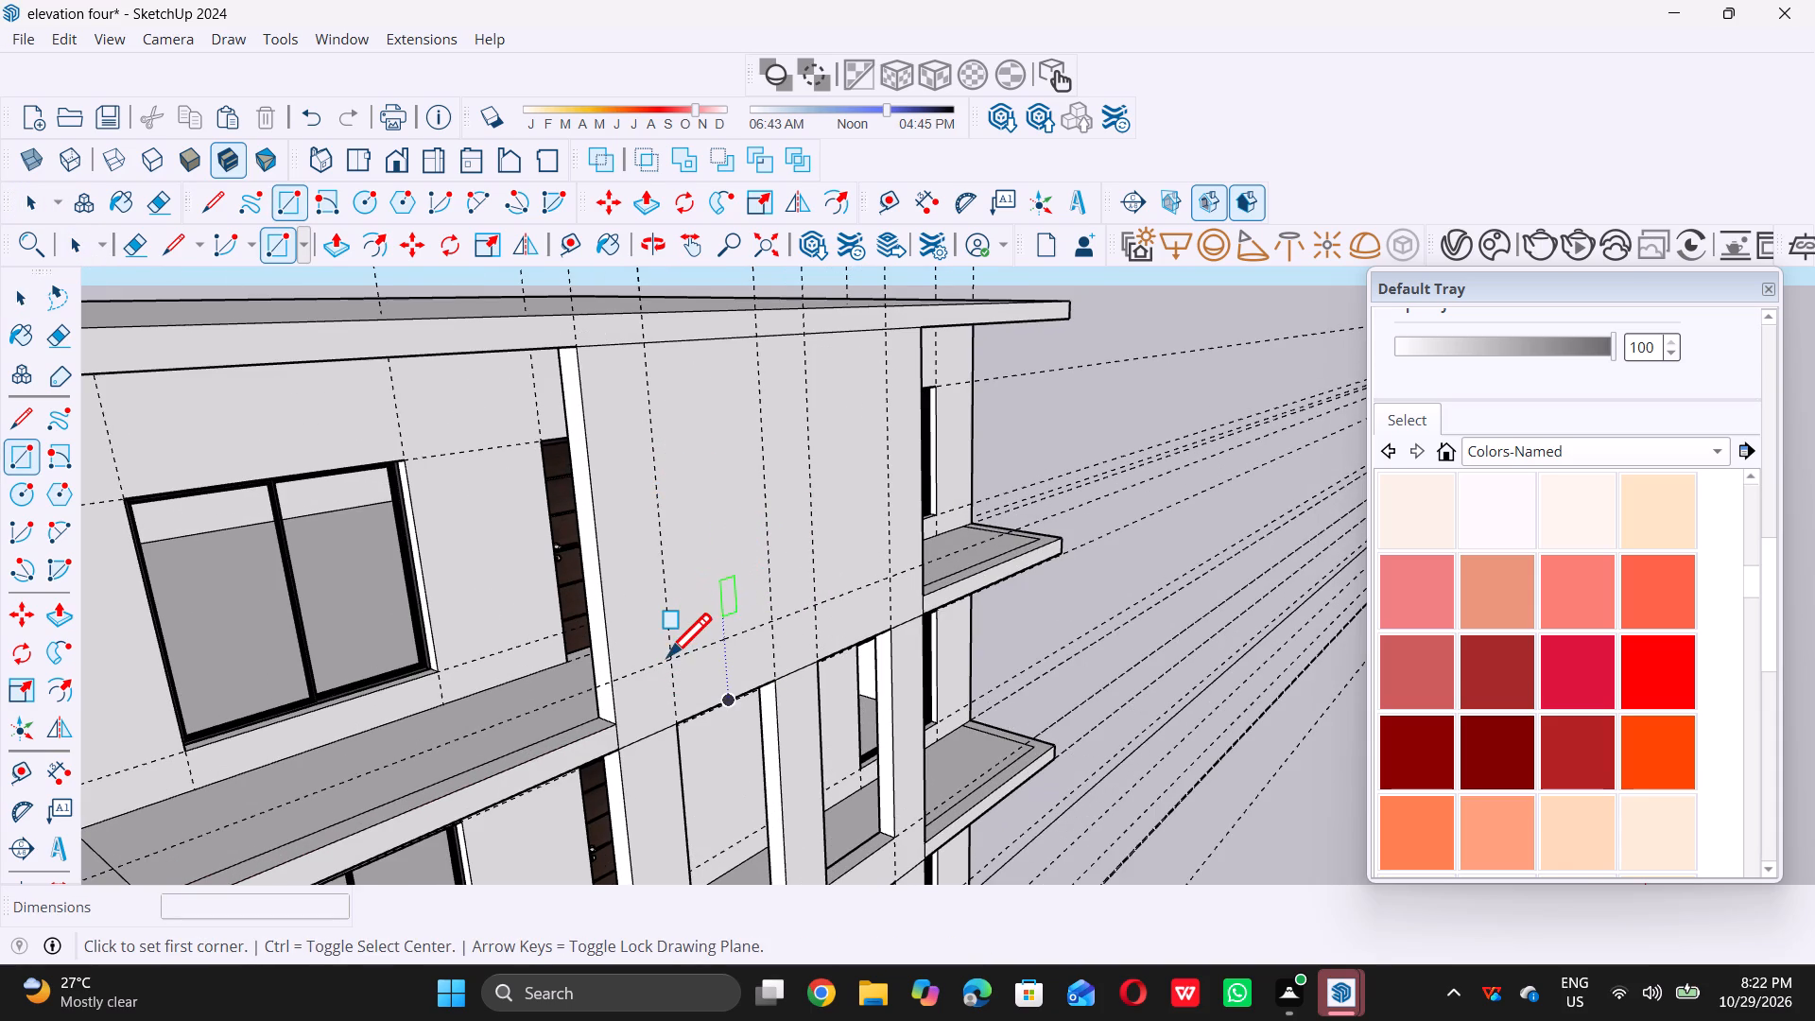
triple_click(667, 658)
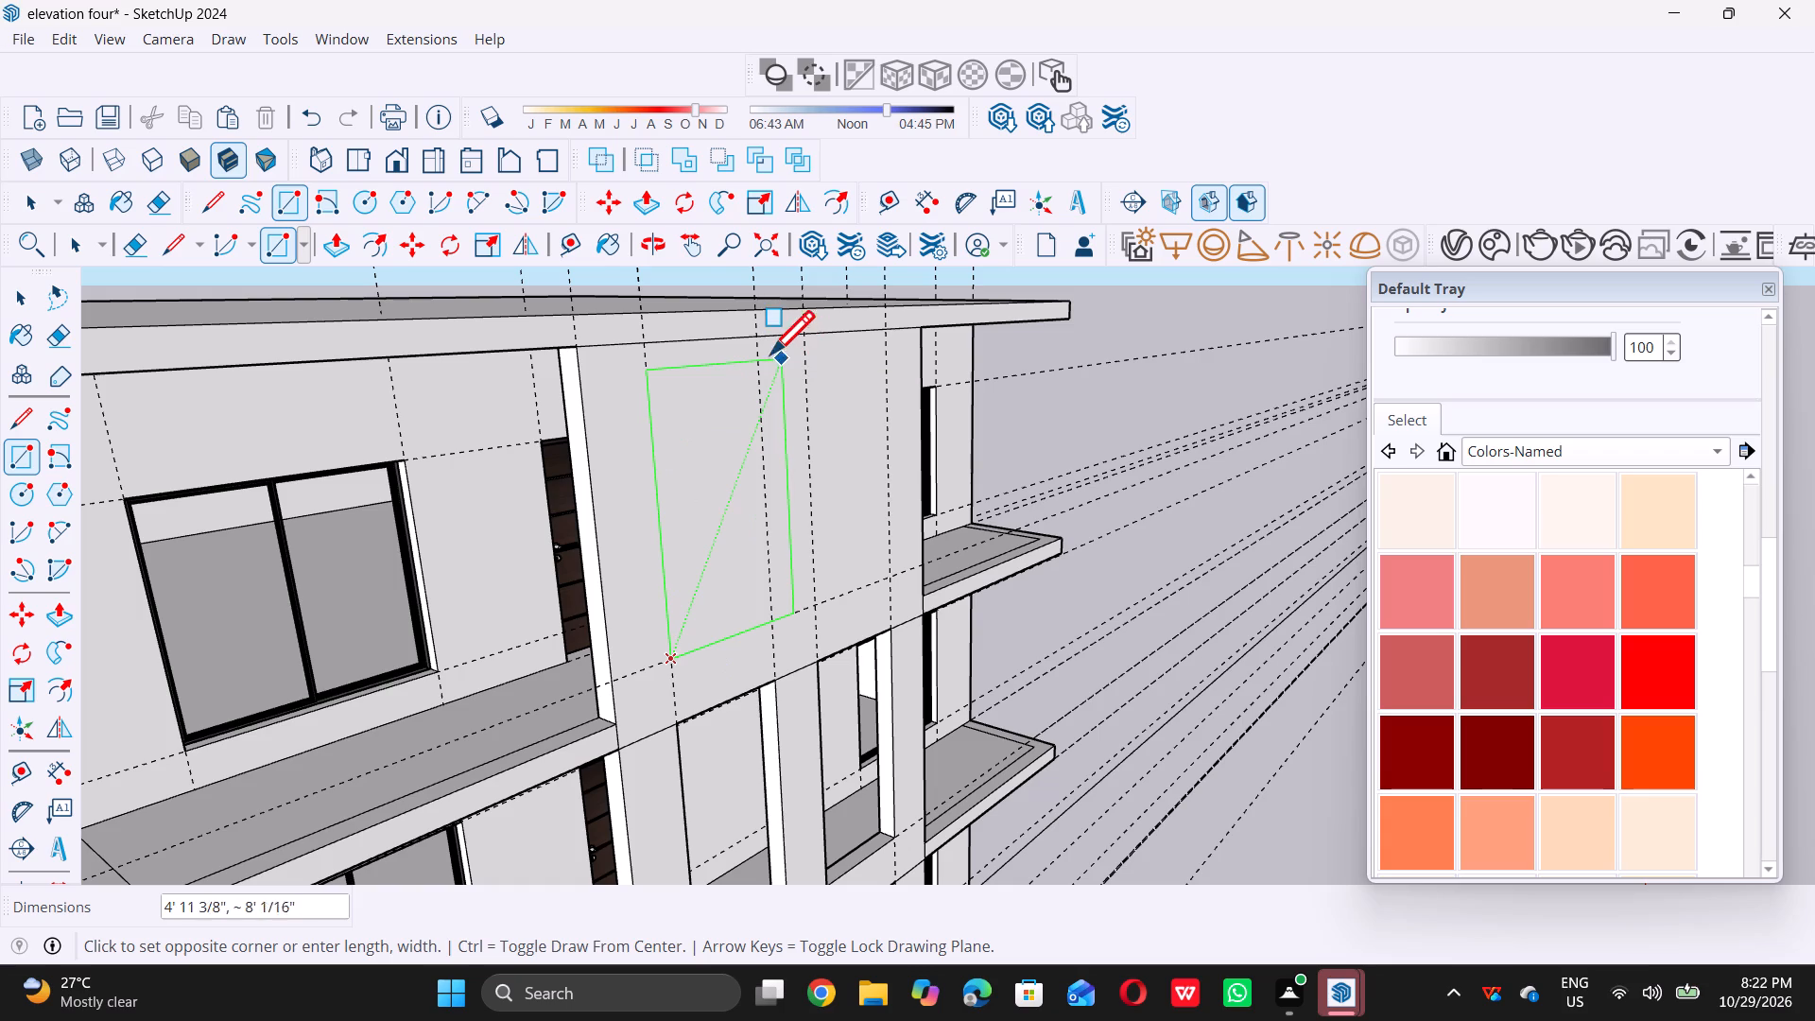
double_click(760, 337)
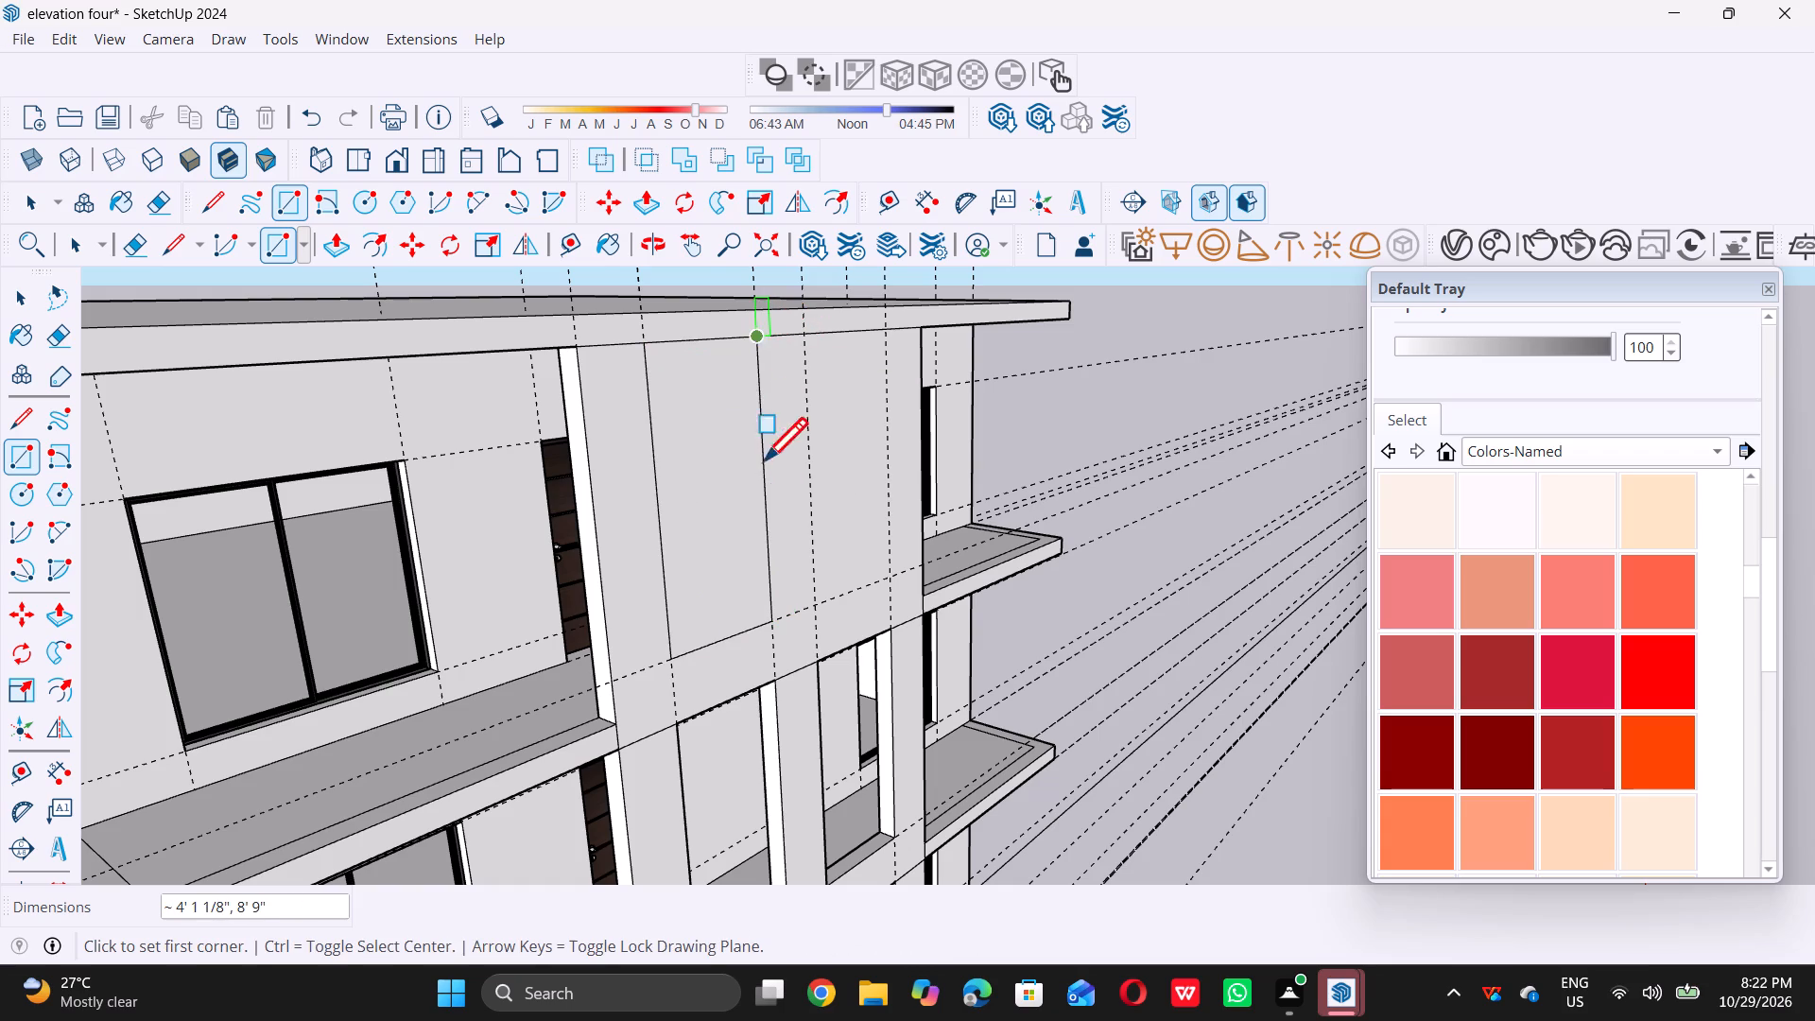
Draw a second rectangle about 4' wide on the central panel, from the horizontal guide up to the roof slab.
scroll(859, 560, "up", 4)
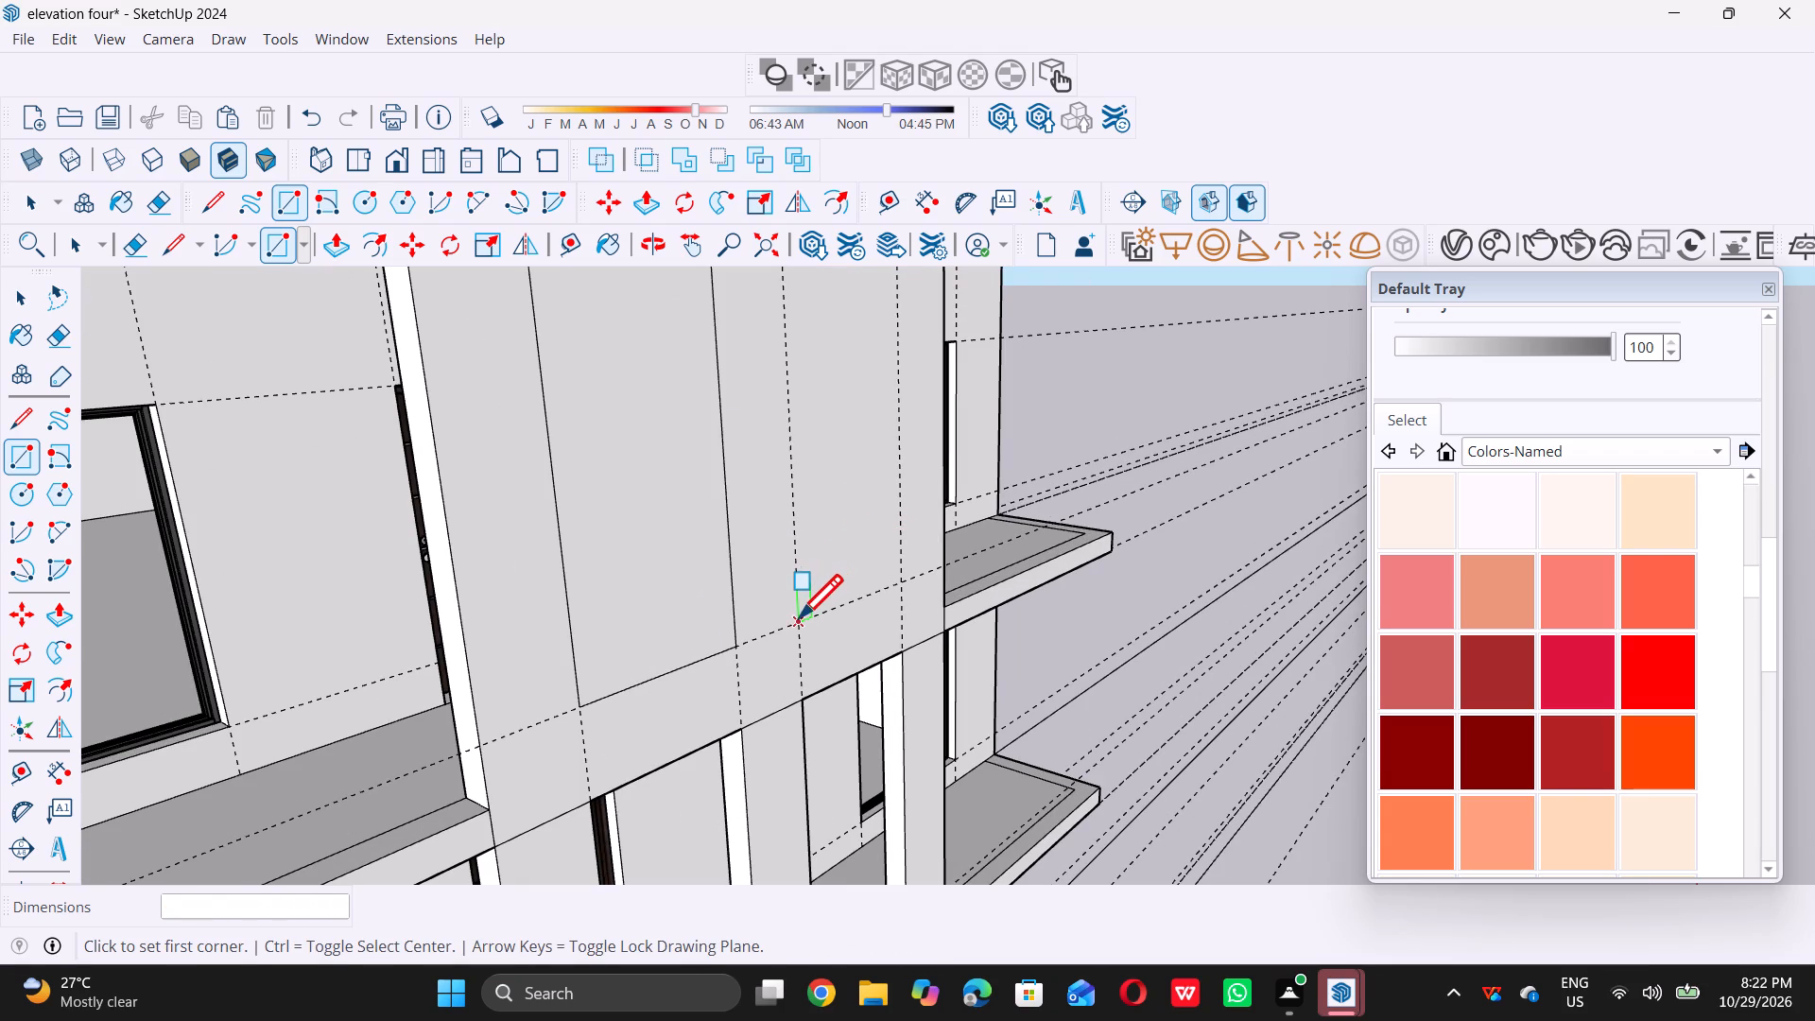
left_click(799, 620)
scroll(800, 620, "down", 6)
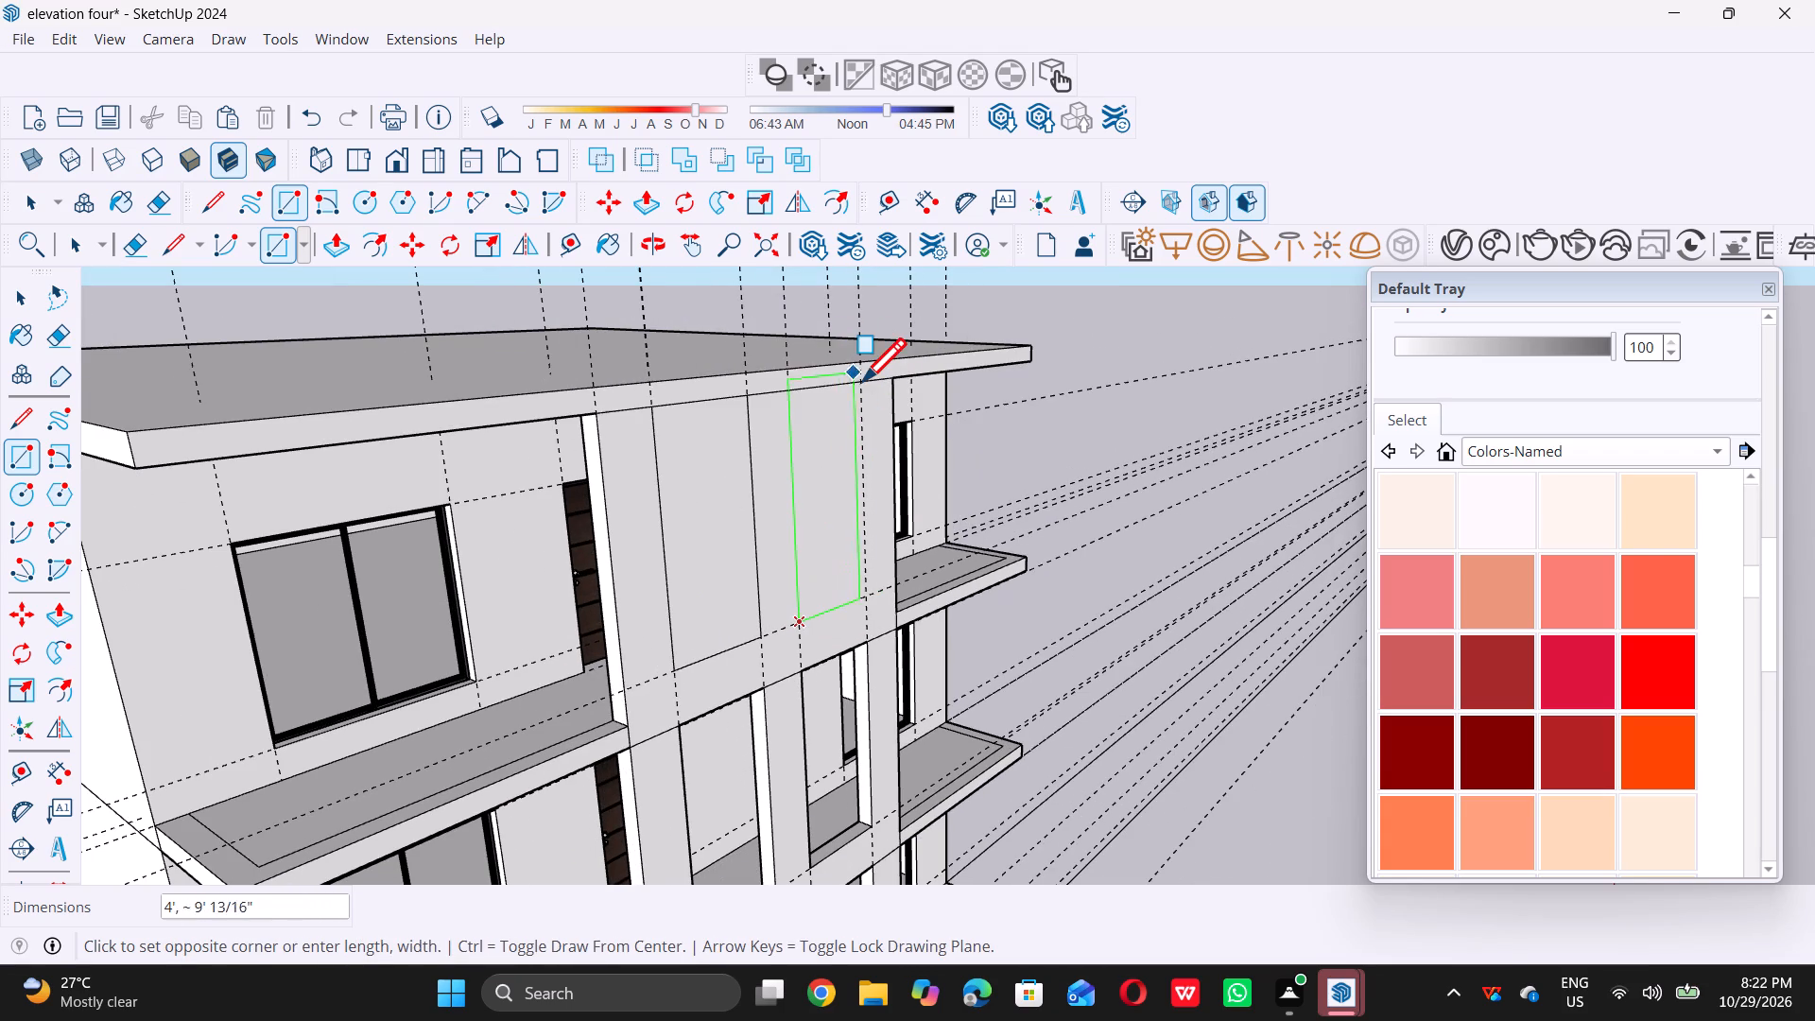
scroll(862, 381, "up", 2)
middle_click(862, 381)
double_click(862, 380)
key("space")
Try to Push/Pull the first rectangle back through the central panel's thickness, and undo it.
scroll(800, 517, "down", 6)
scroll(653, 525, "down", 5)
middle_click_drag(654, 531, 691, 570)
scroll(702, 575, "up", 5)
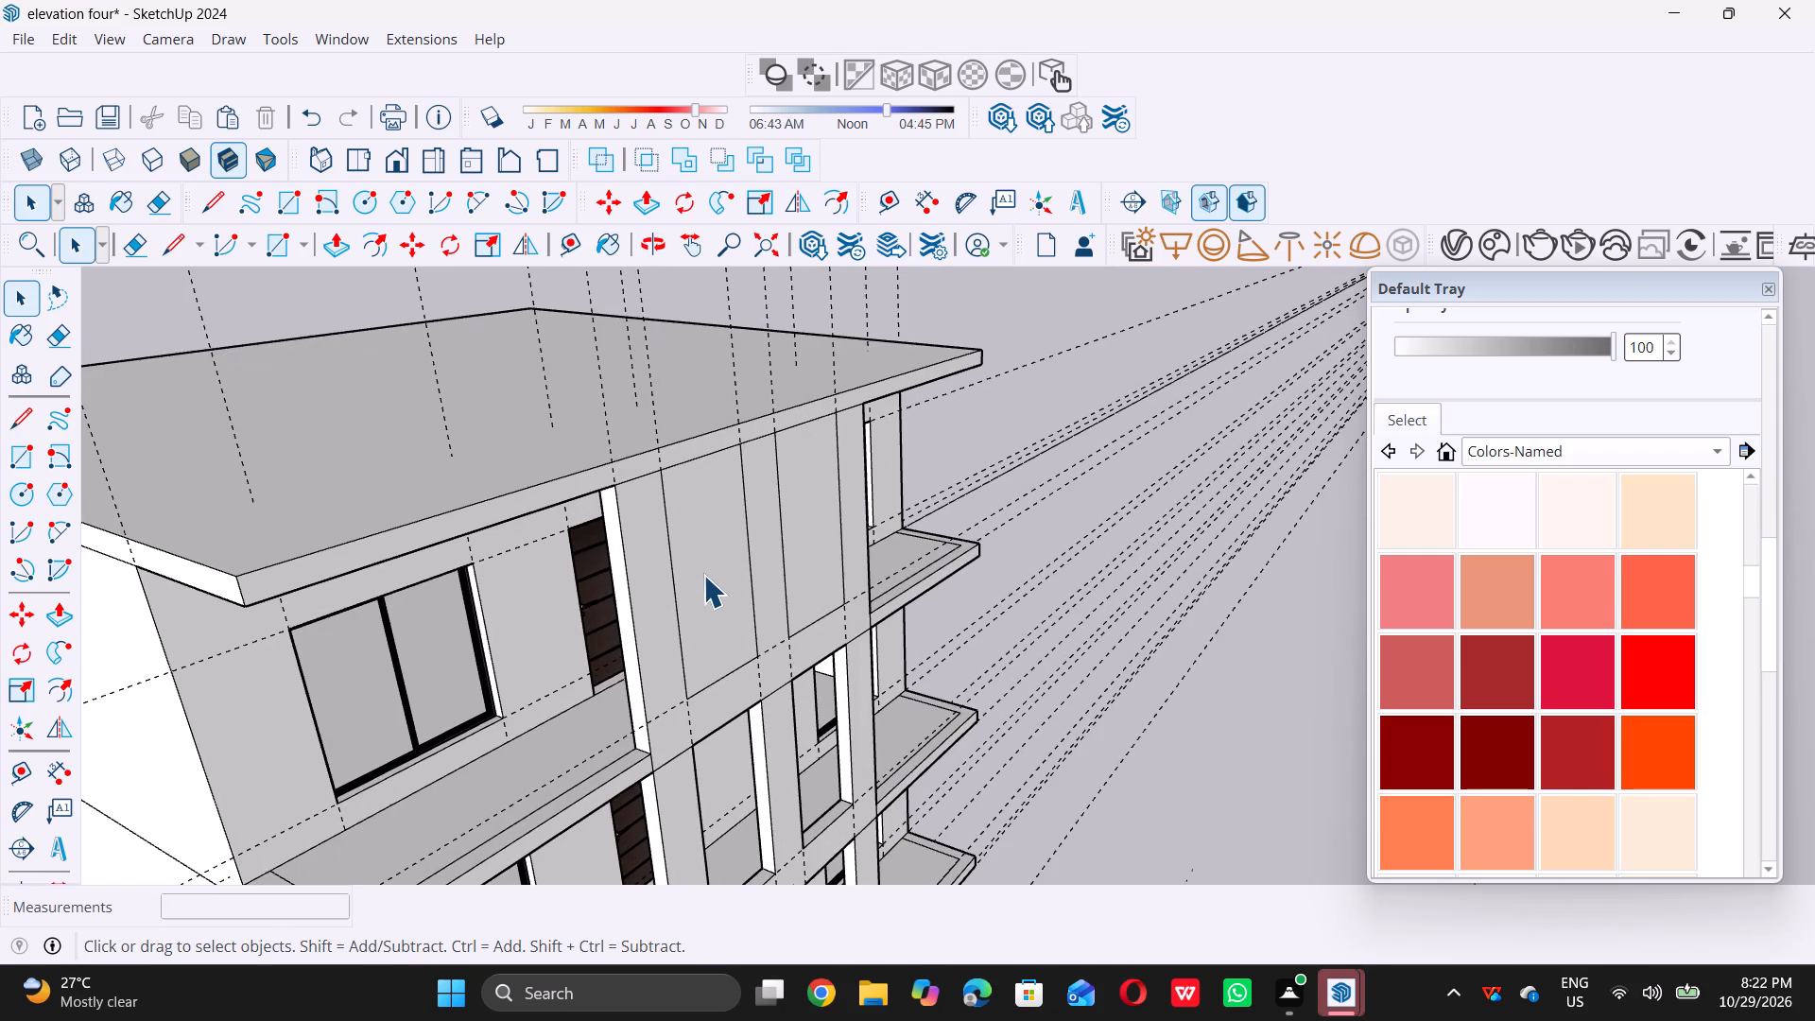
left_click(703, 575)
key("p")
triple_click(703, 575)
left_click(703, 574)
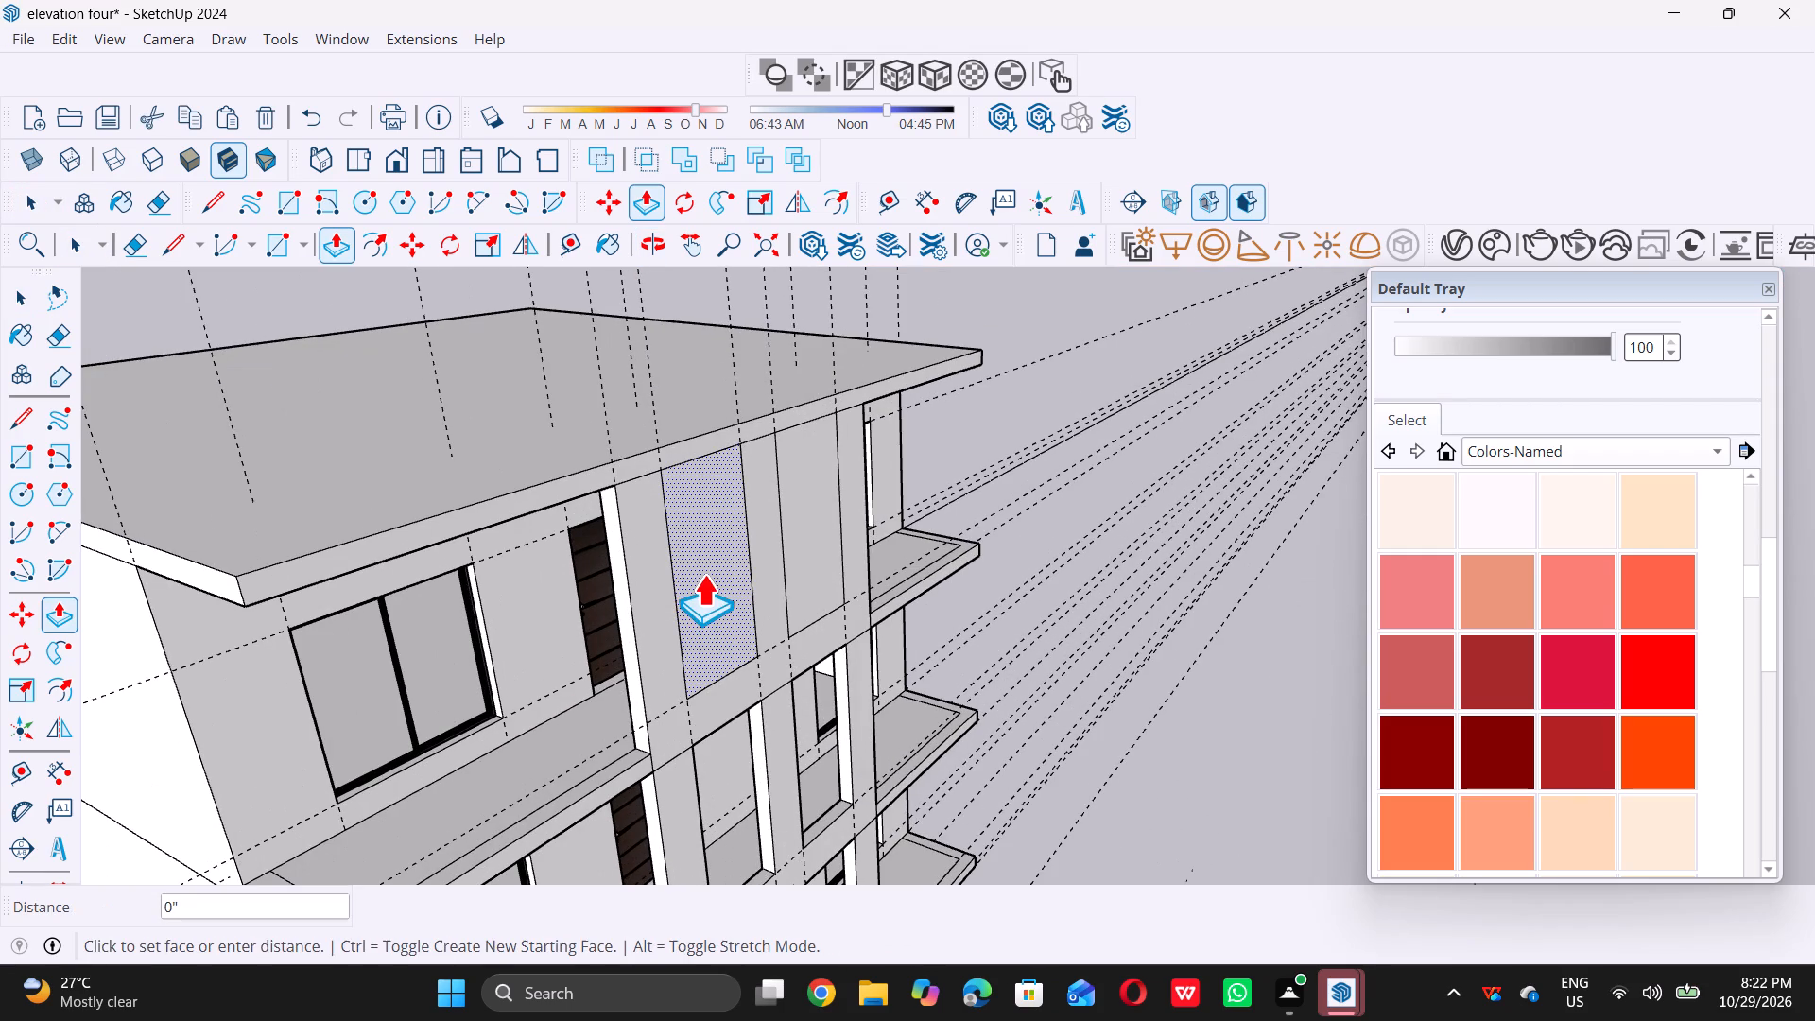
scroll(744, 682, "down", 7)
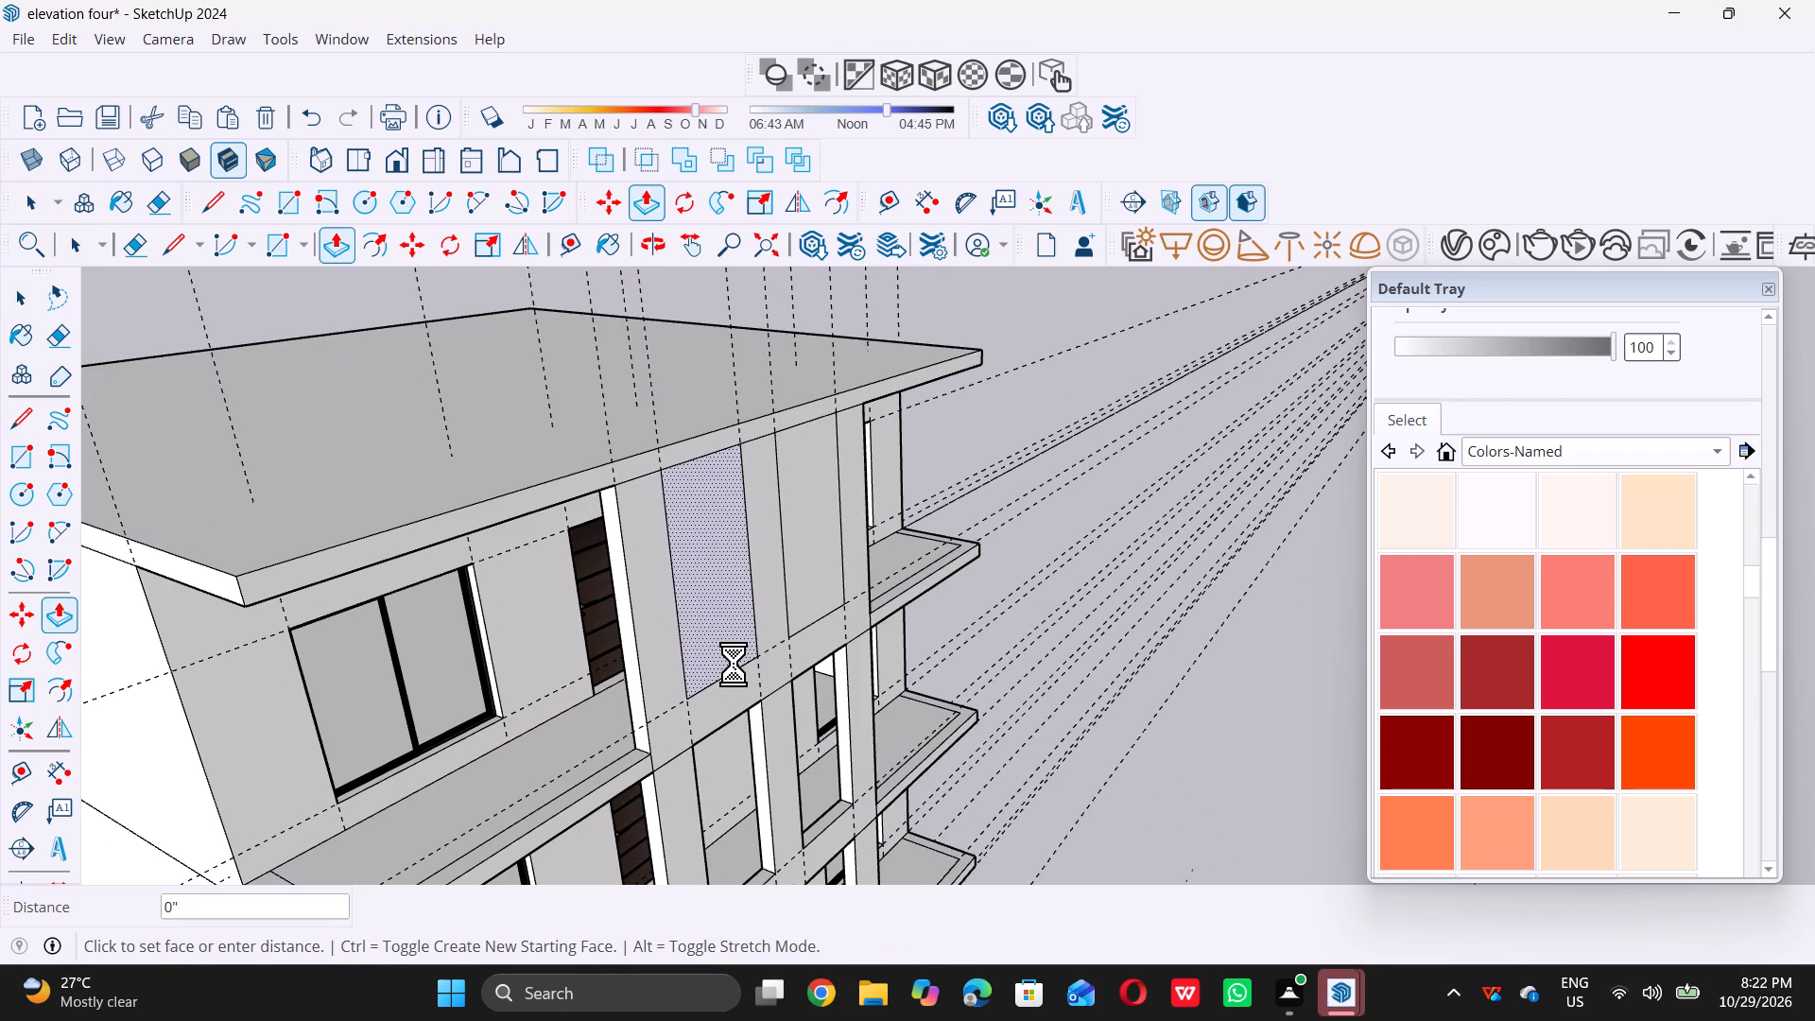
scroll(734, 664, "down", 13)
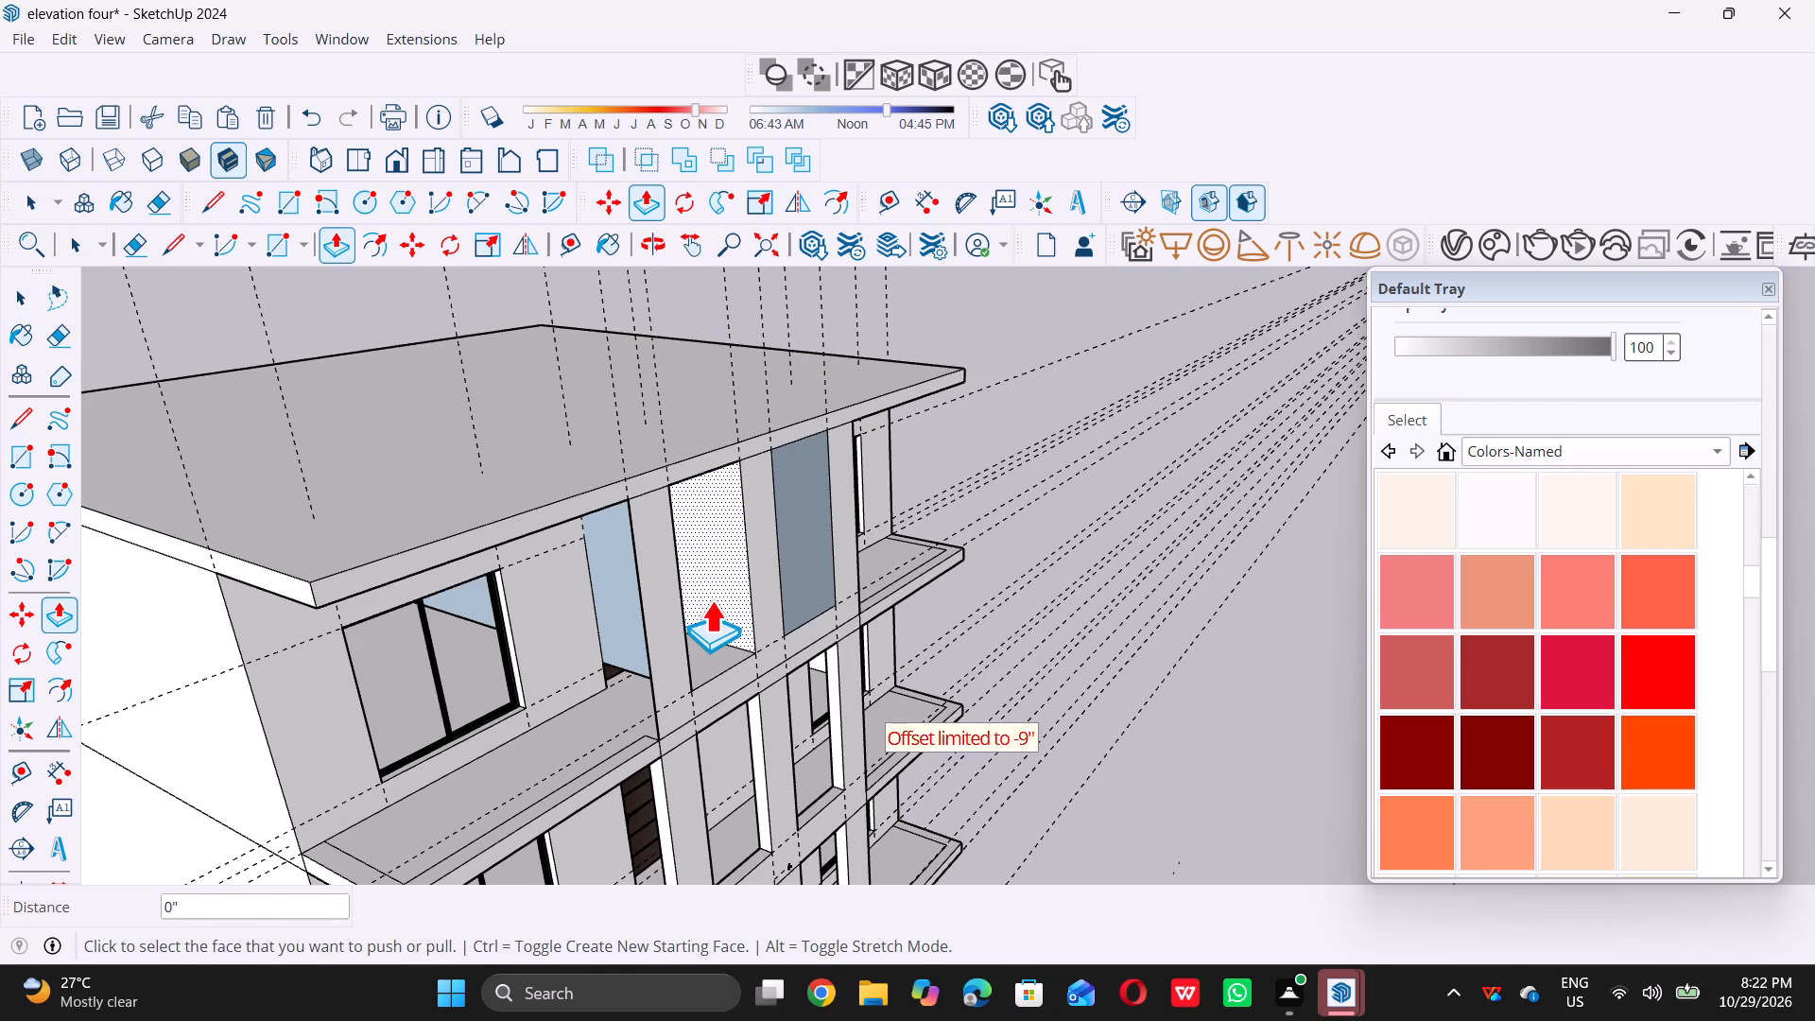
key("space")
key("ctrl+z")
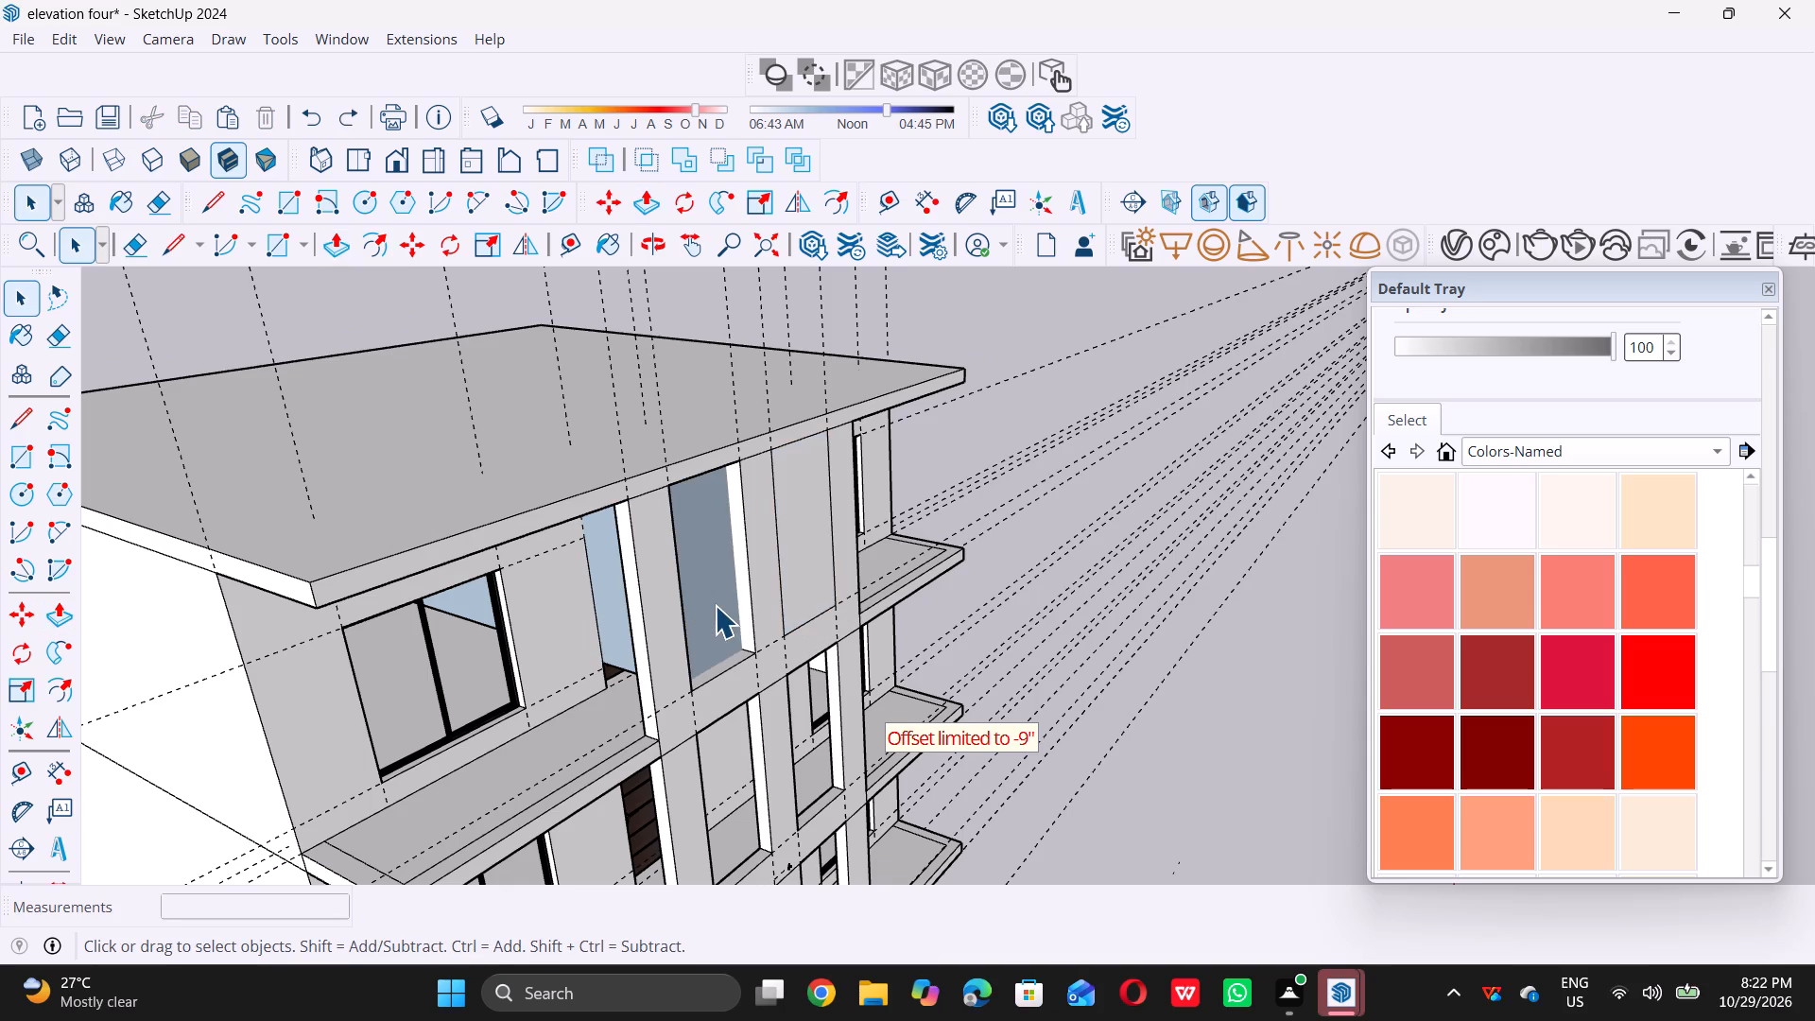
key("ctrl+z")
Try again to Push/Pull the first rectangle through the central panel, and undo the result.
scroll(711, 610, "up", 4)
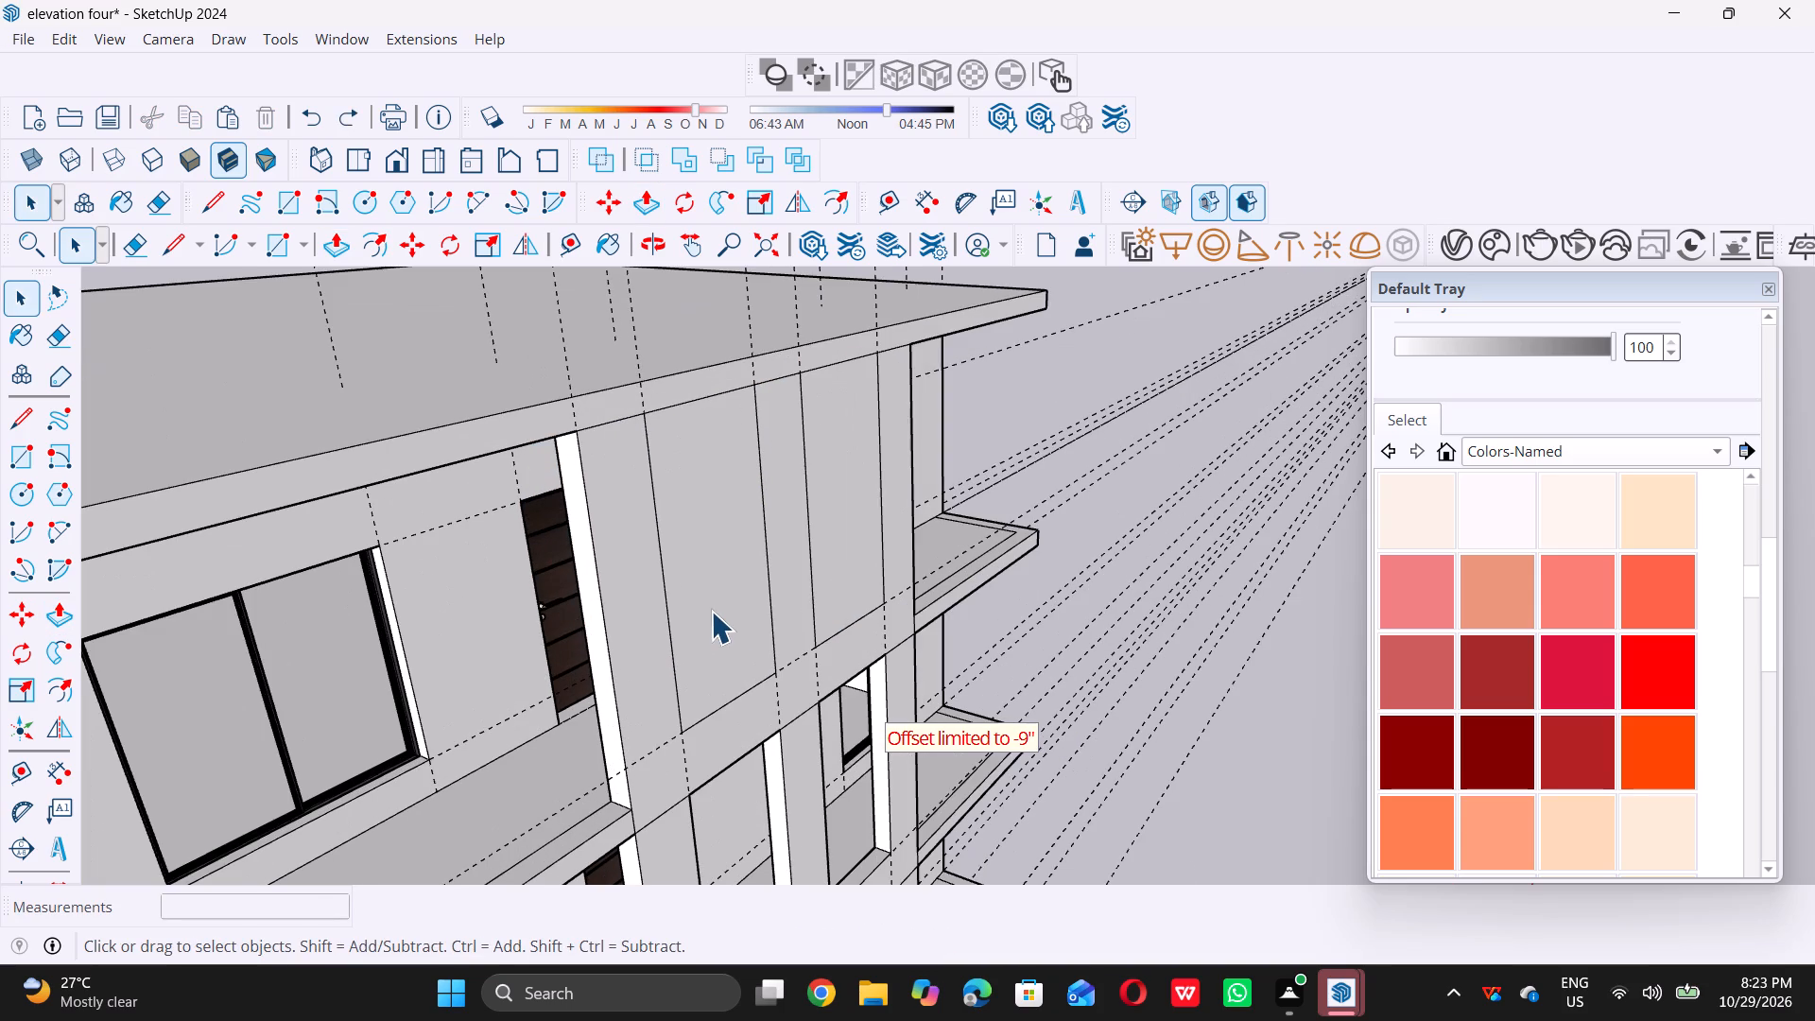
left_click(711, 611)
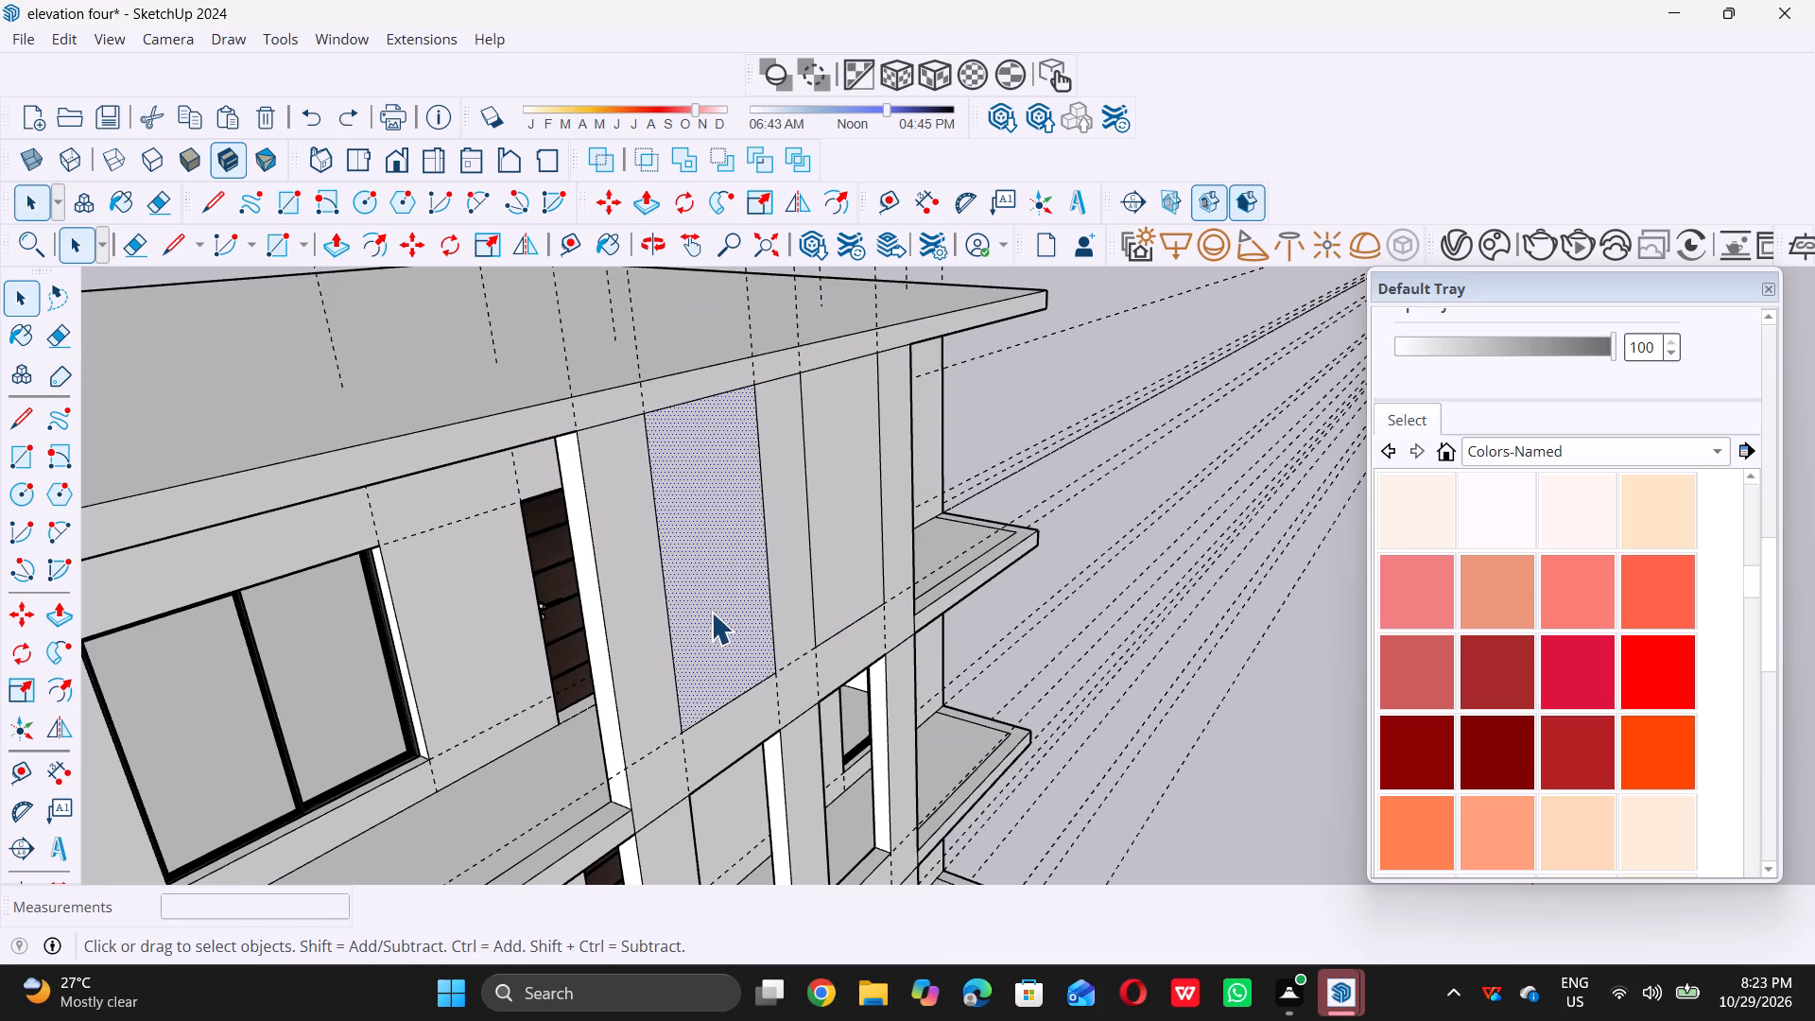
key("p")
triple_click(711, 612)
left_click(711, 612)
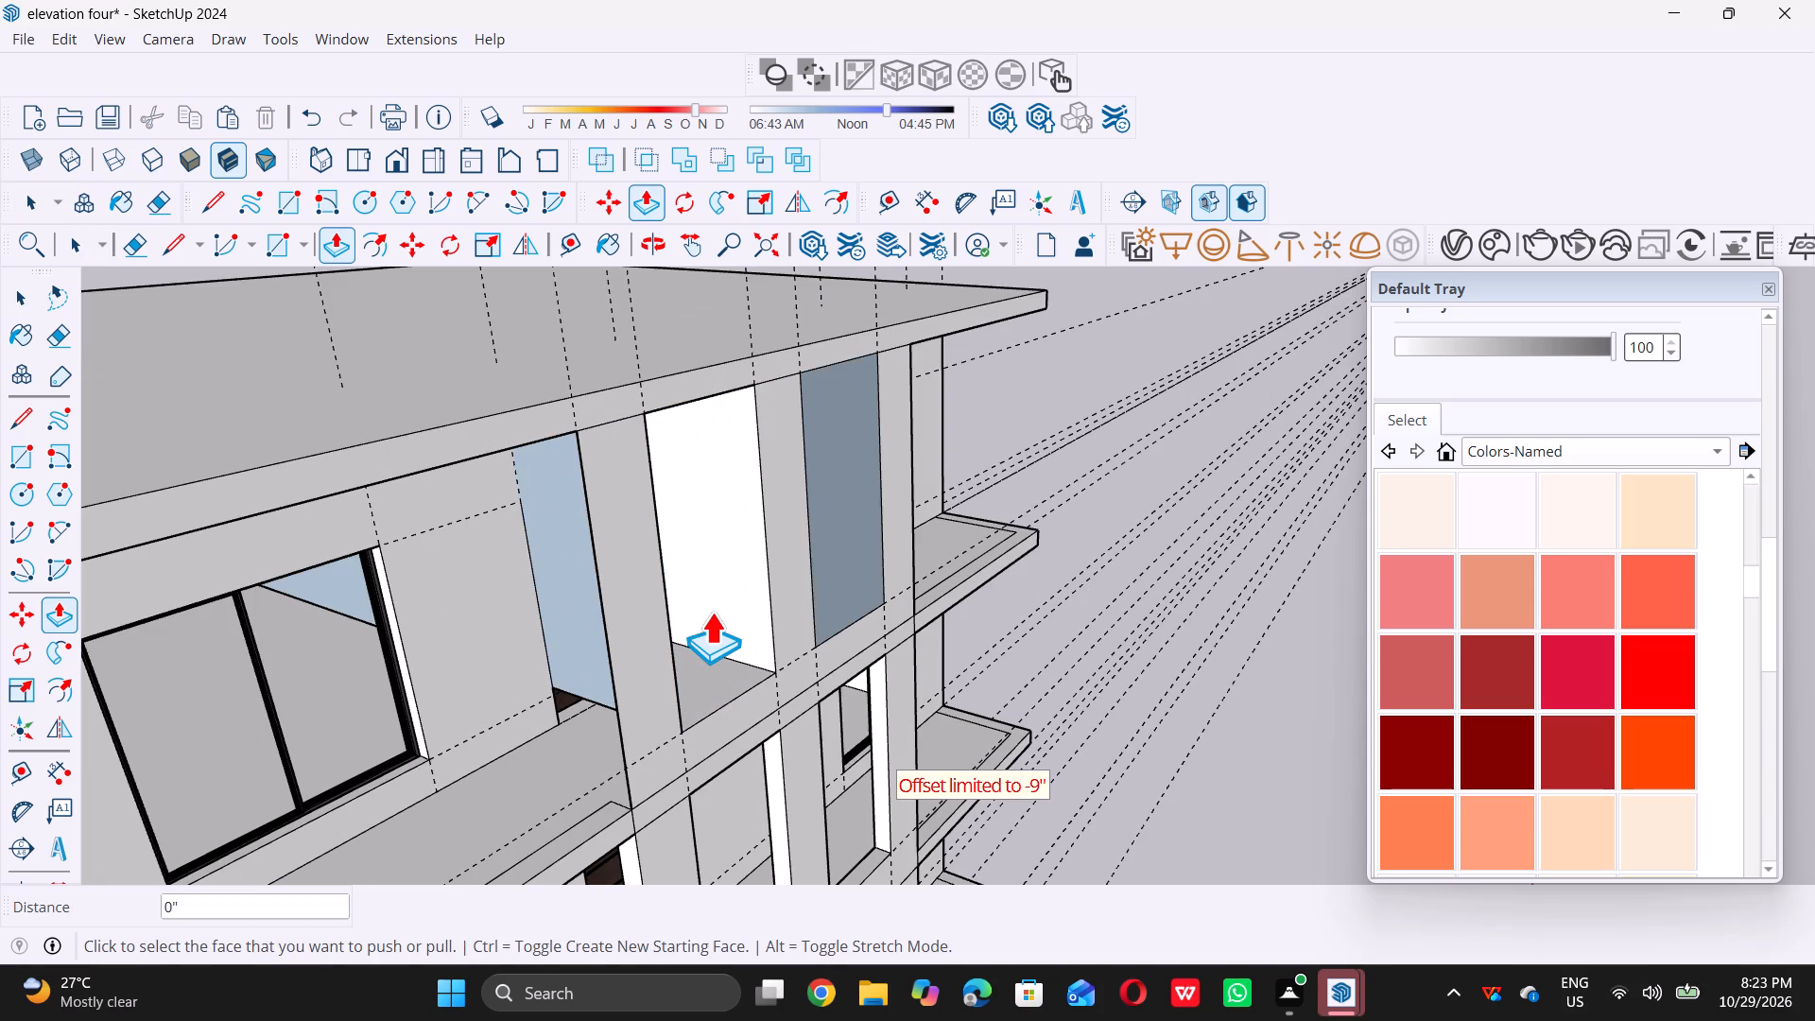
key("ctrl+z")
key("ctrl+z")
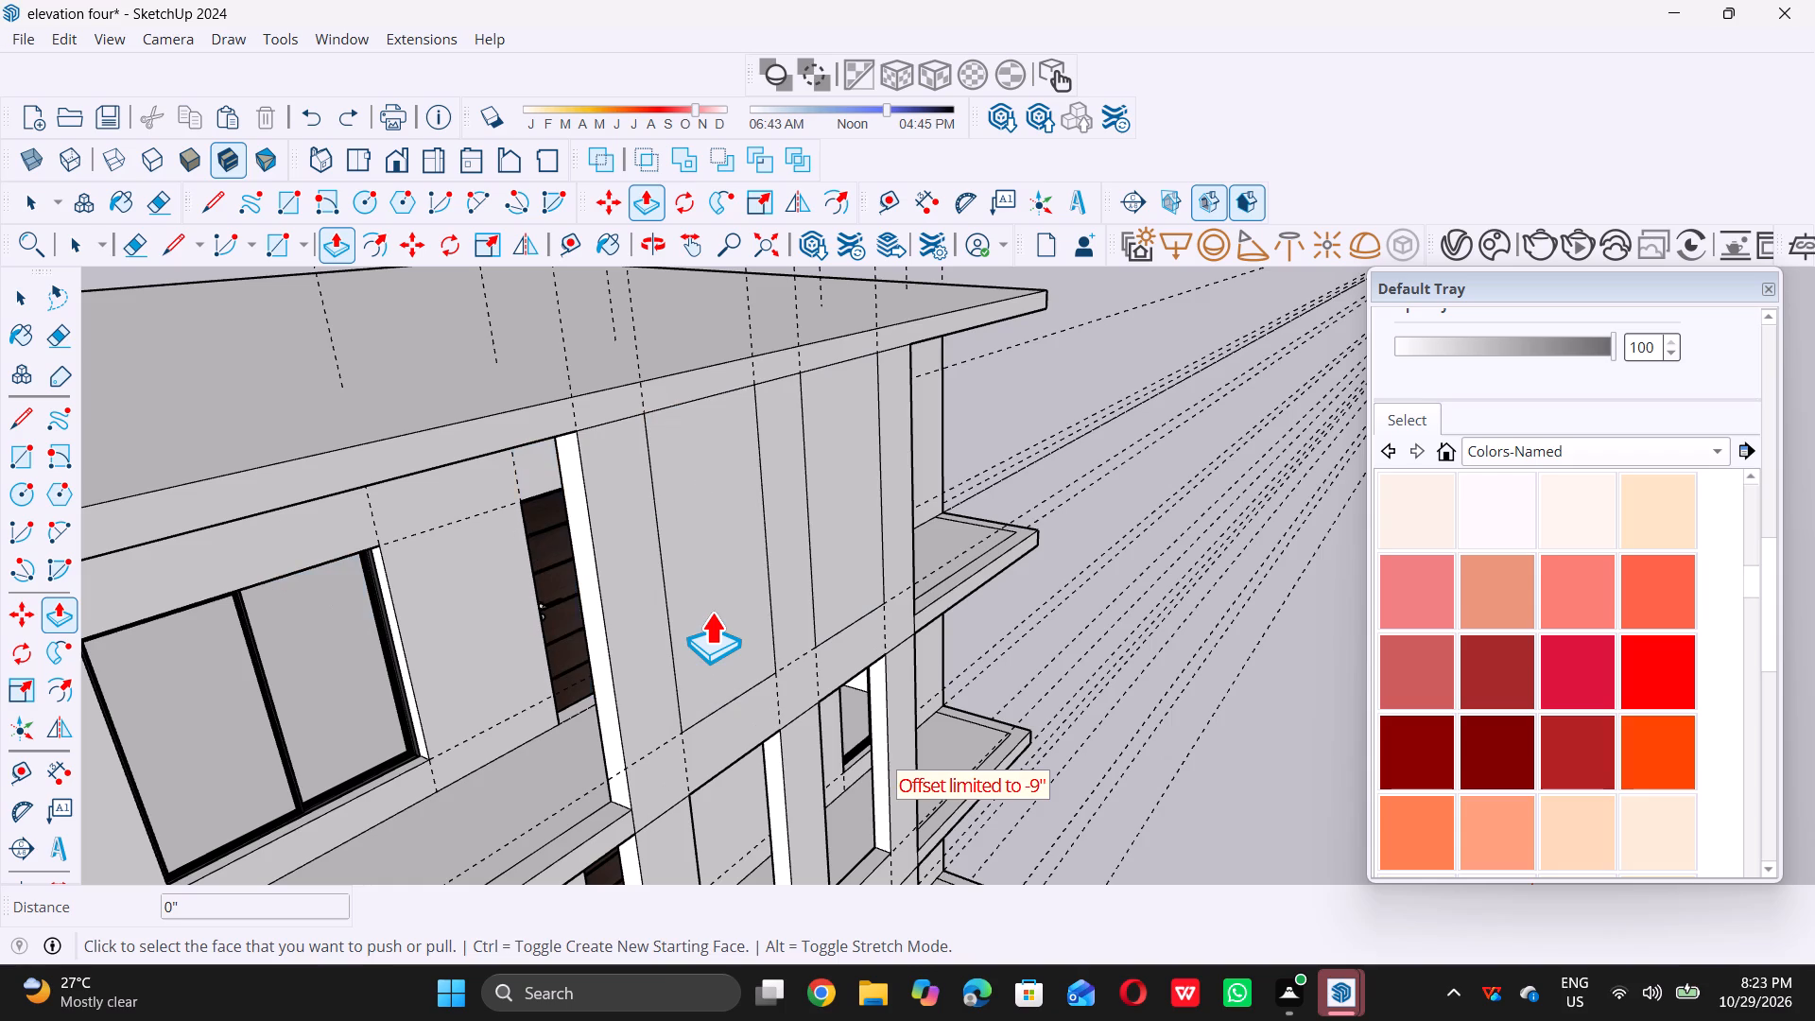
Push/Pull the first rectangle back 9" through the top-level central panel to cut the first opening.
key("ctrl+z")
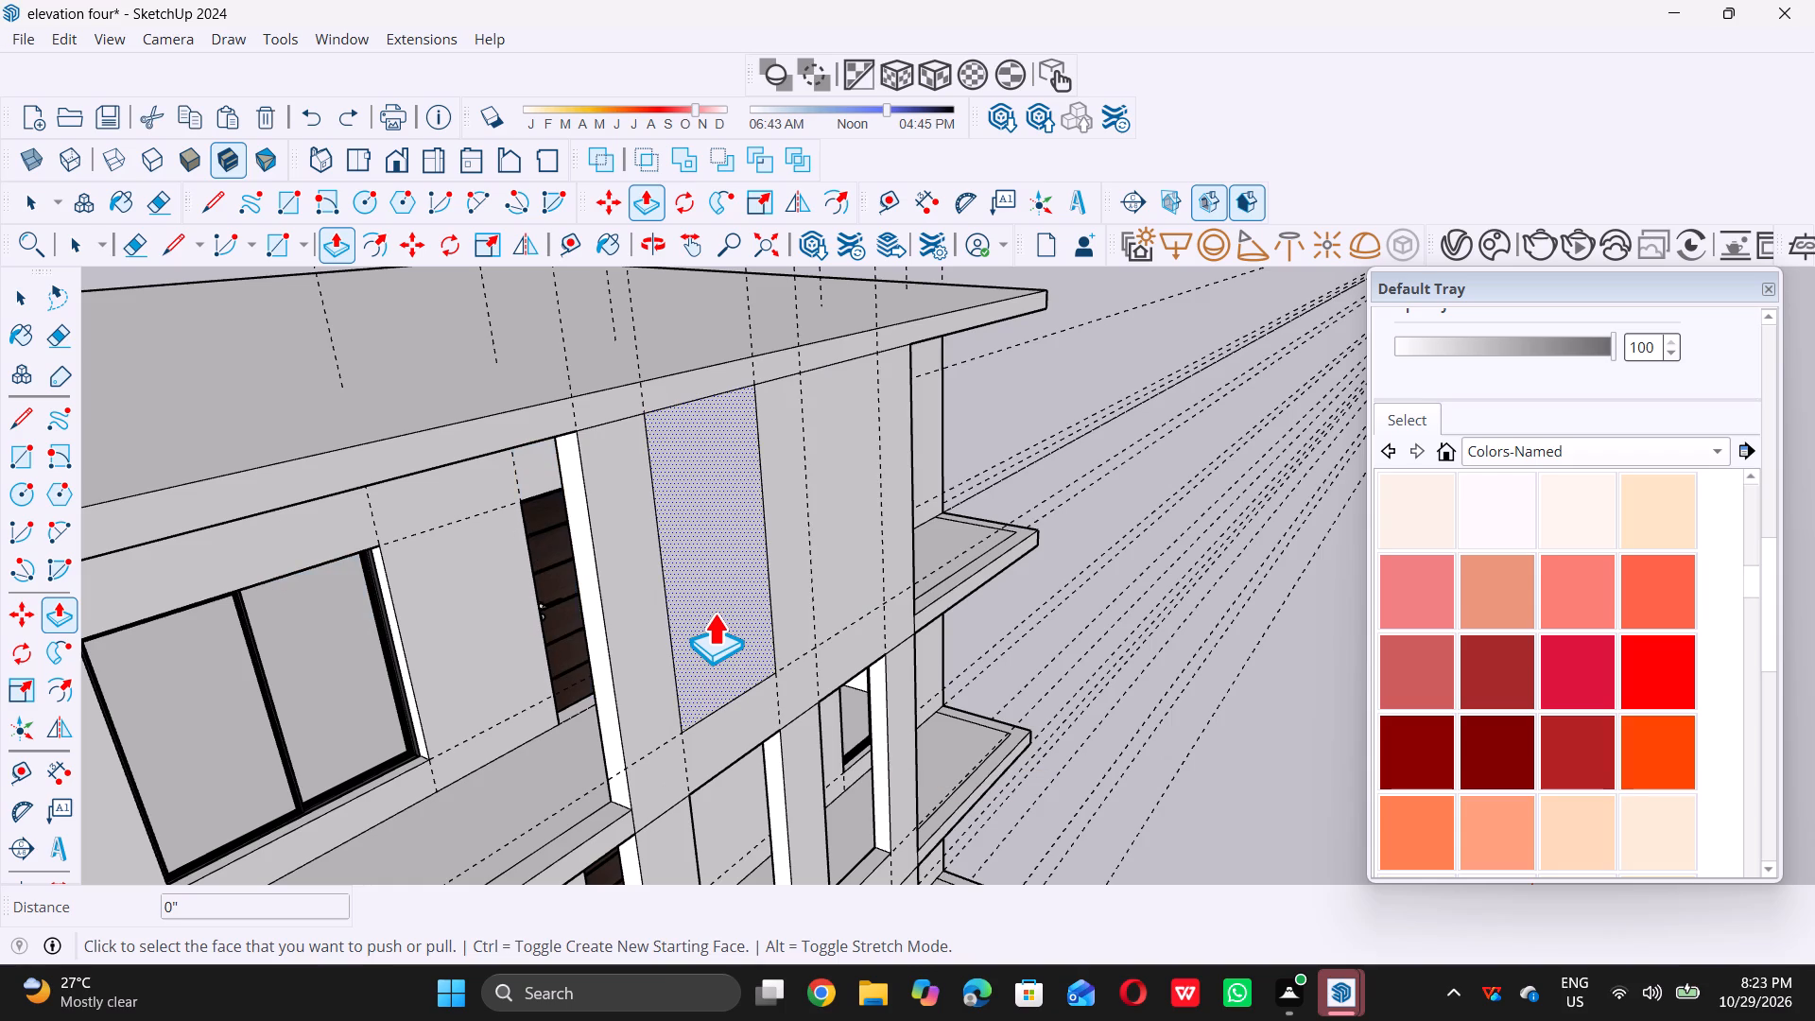
left_click(714, 613)
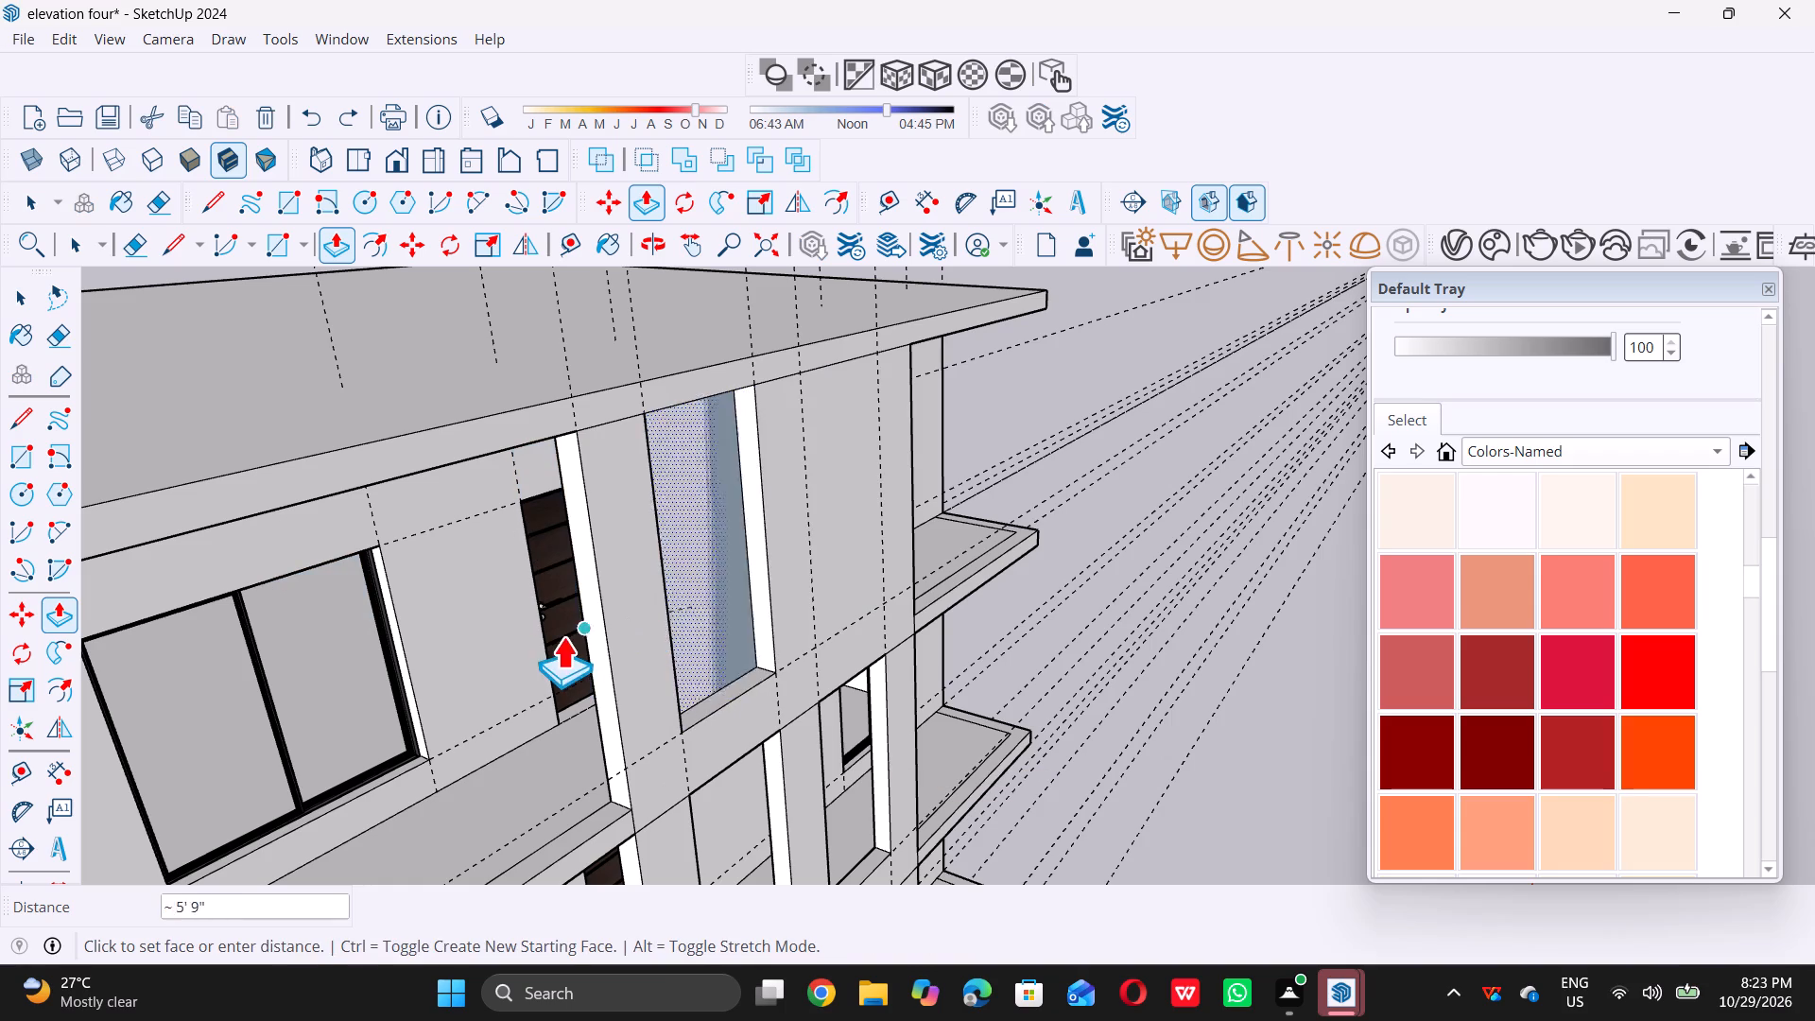
left_click(588, 628)
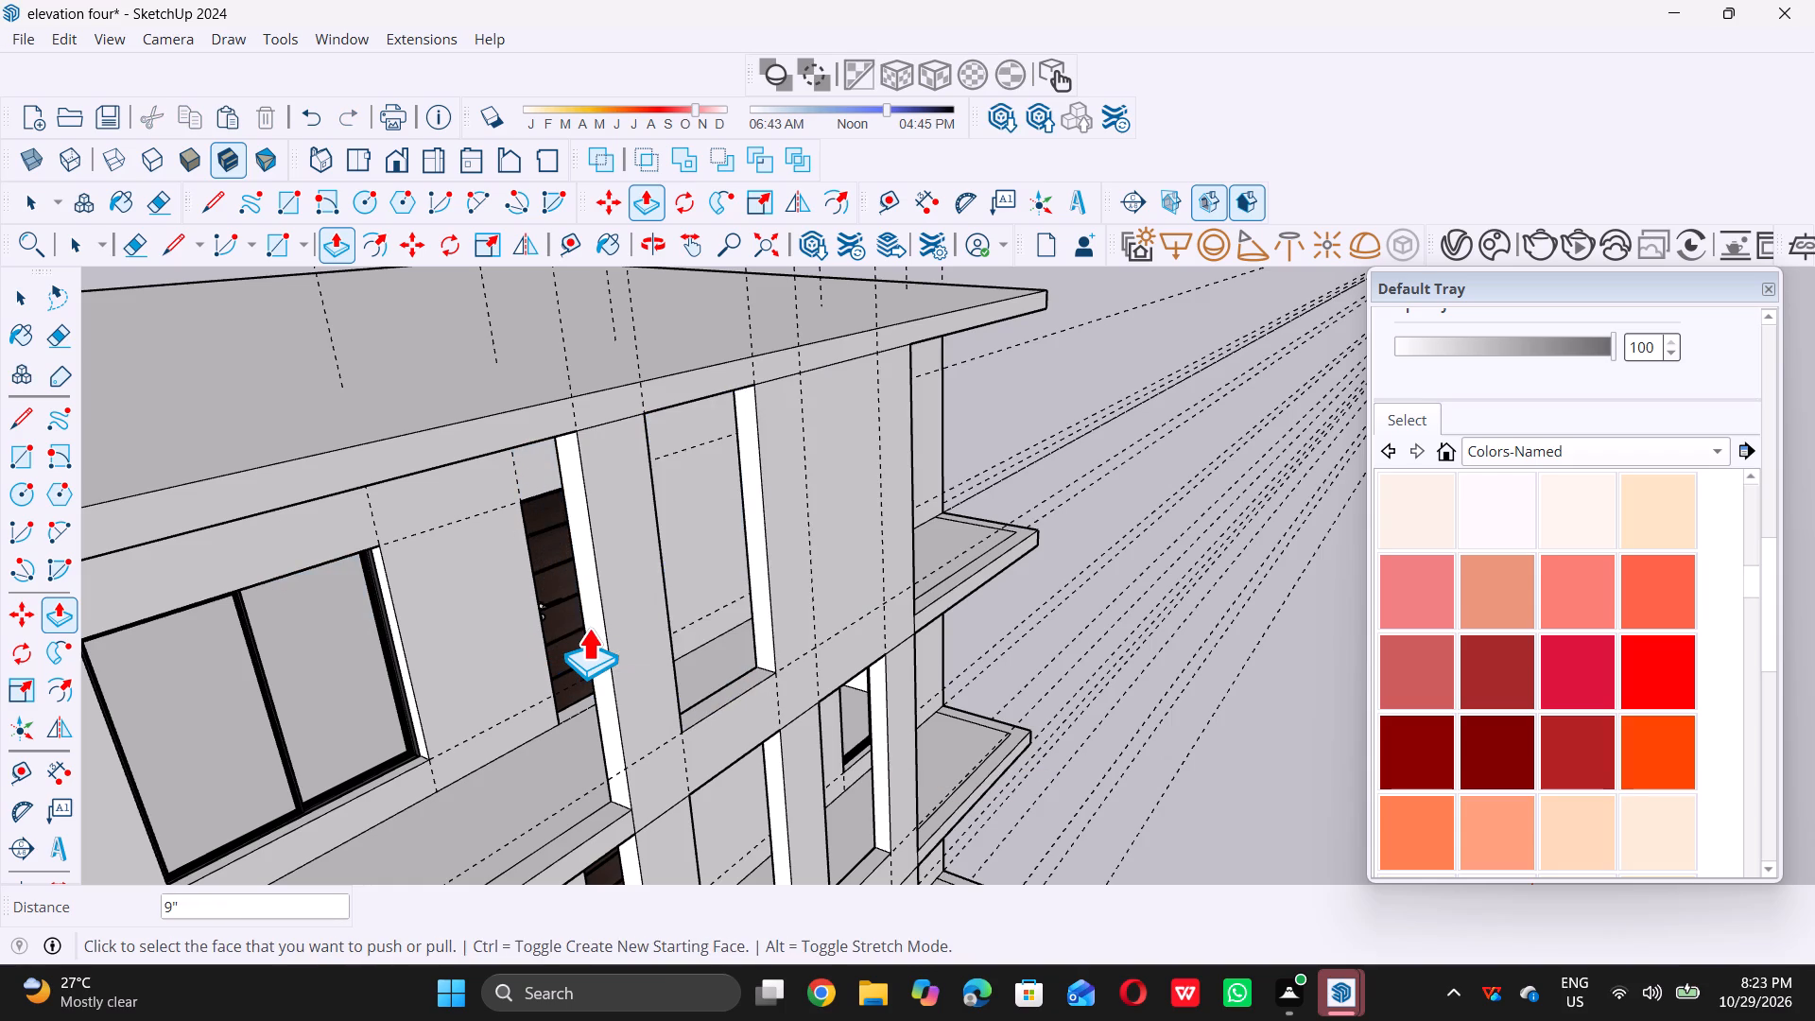
key("space")
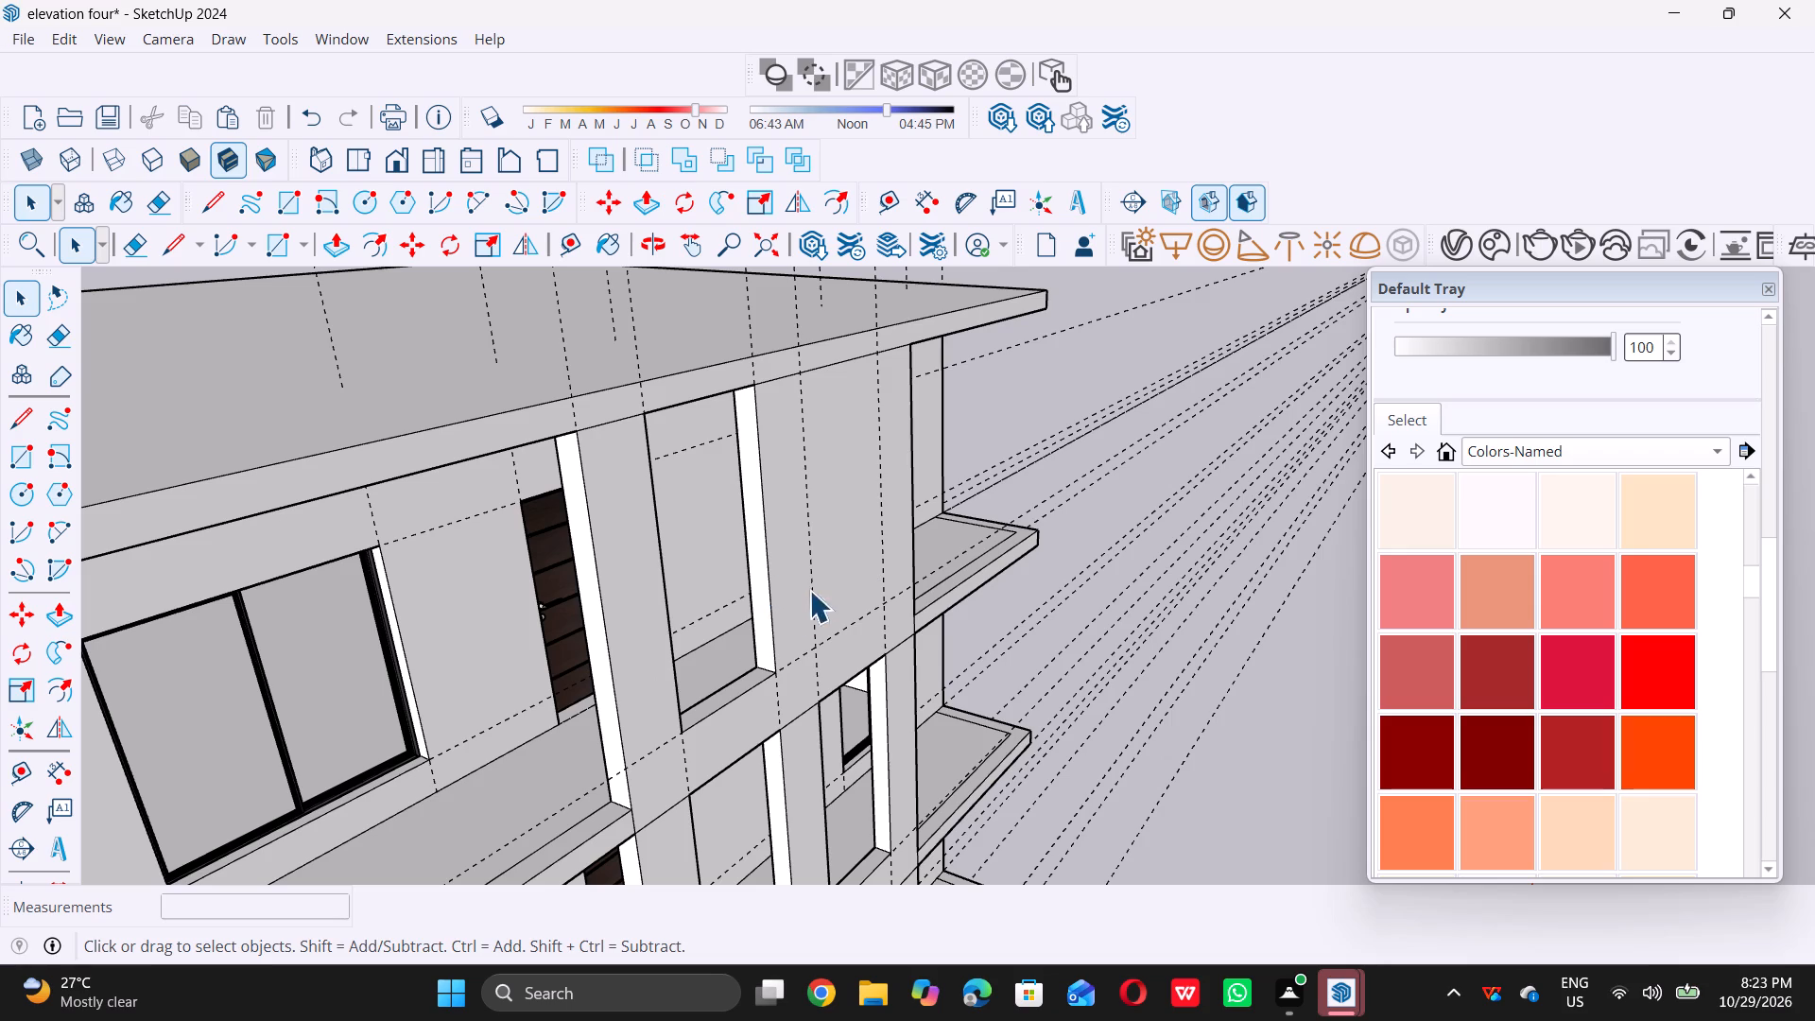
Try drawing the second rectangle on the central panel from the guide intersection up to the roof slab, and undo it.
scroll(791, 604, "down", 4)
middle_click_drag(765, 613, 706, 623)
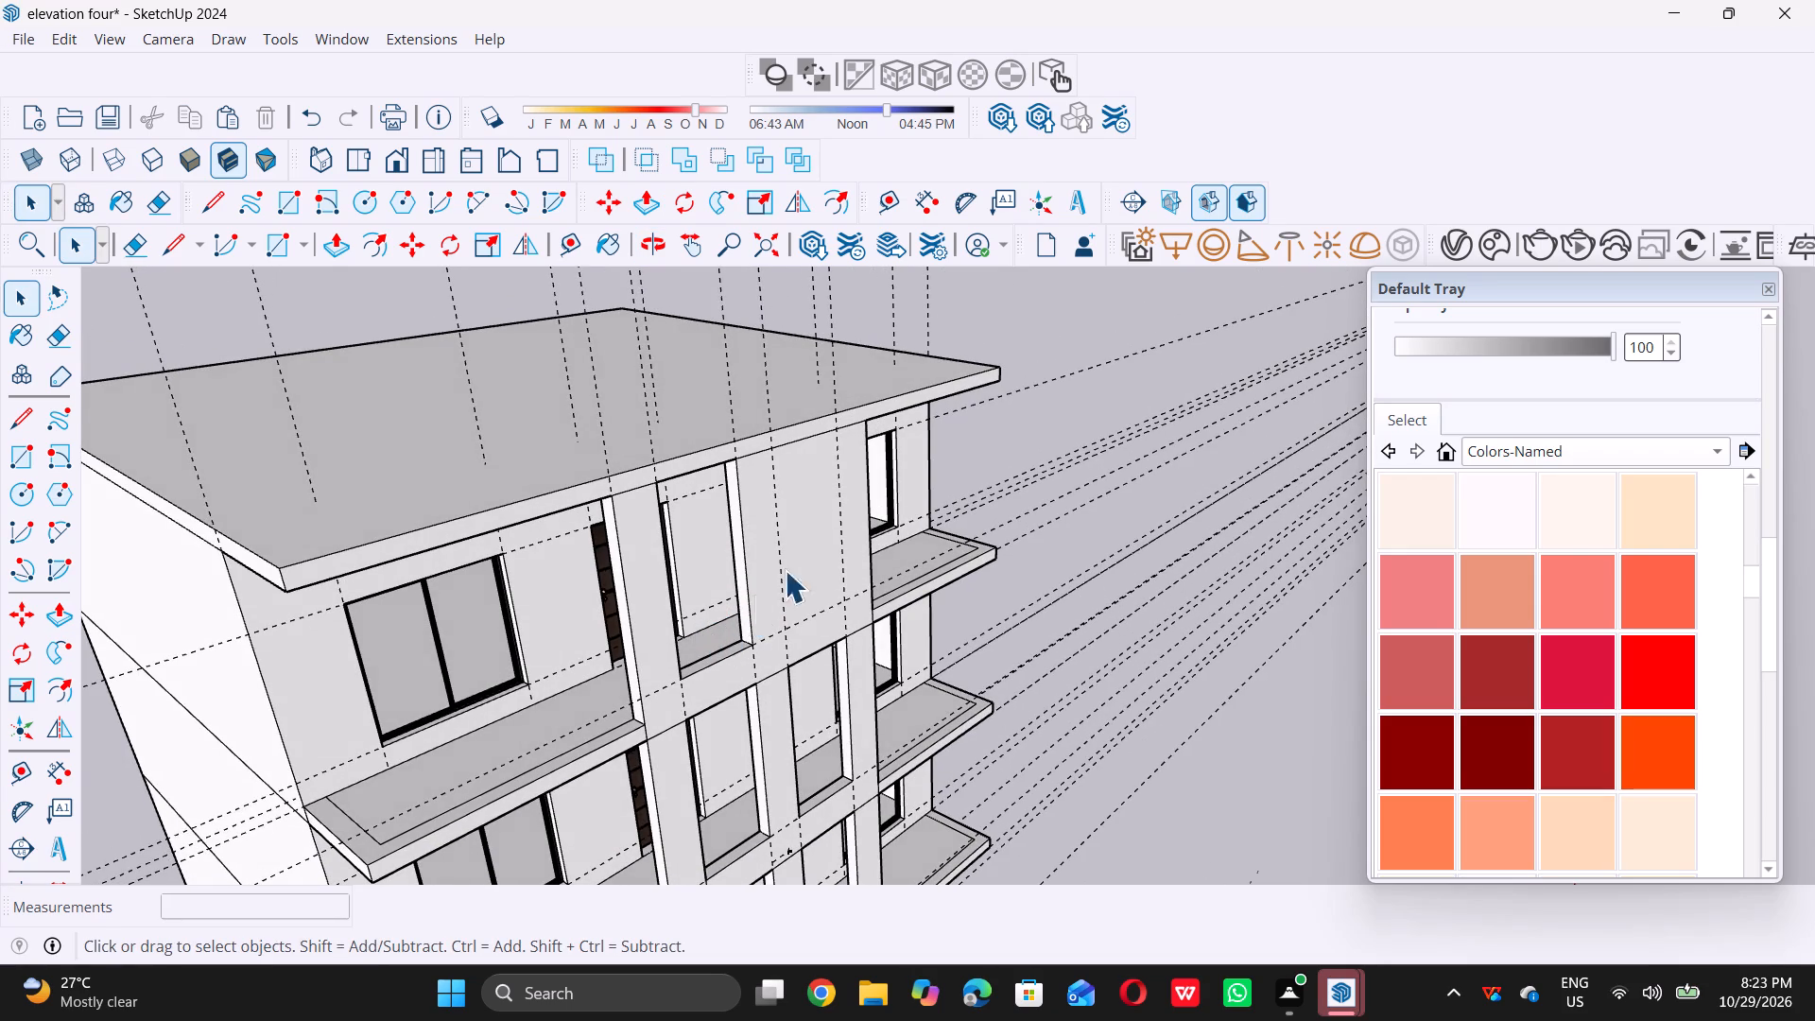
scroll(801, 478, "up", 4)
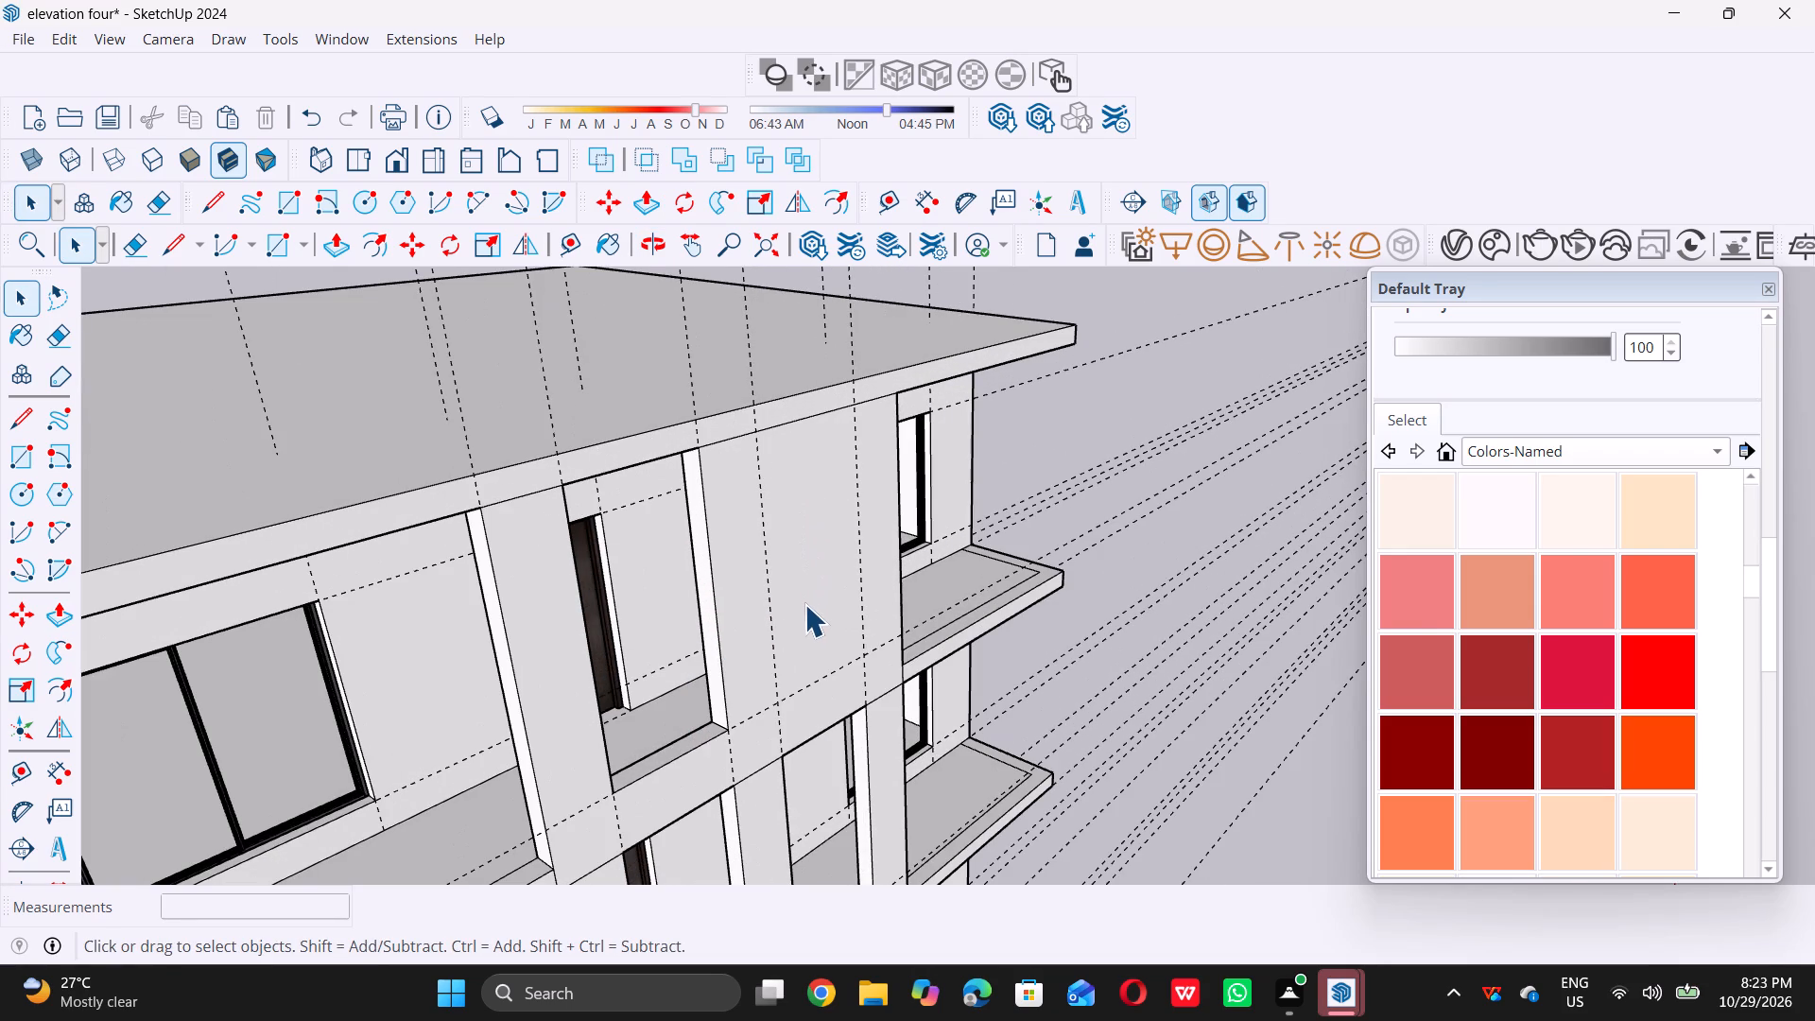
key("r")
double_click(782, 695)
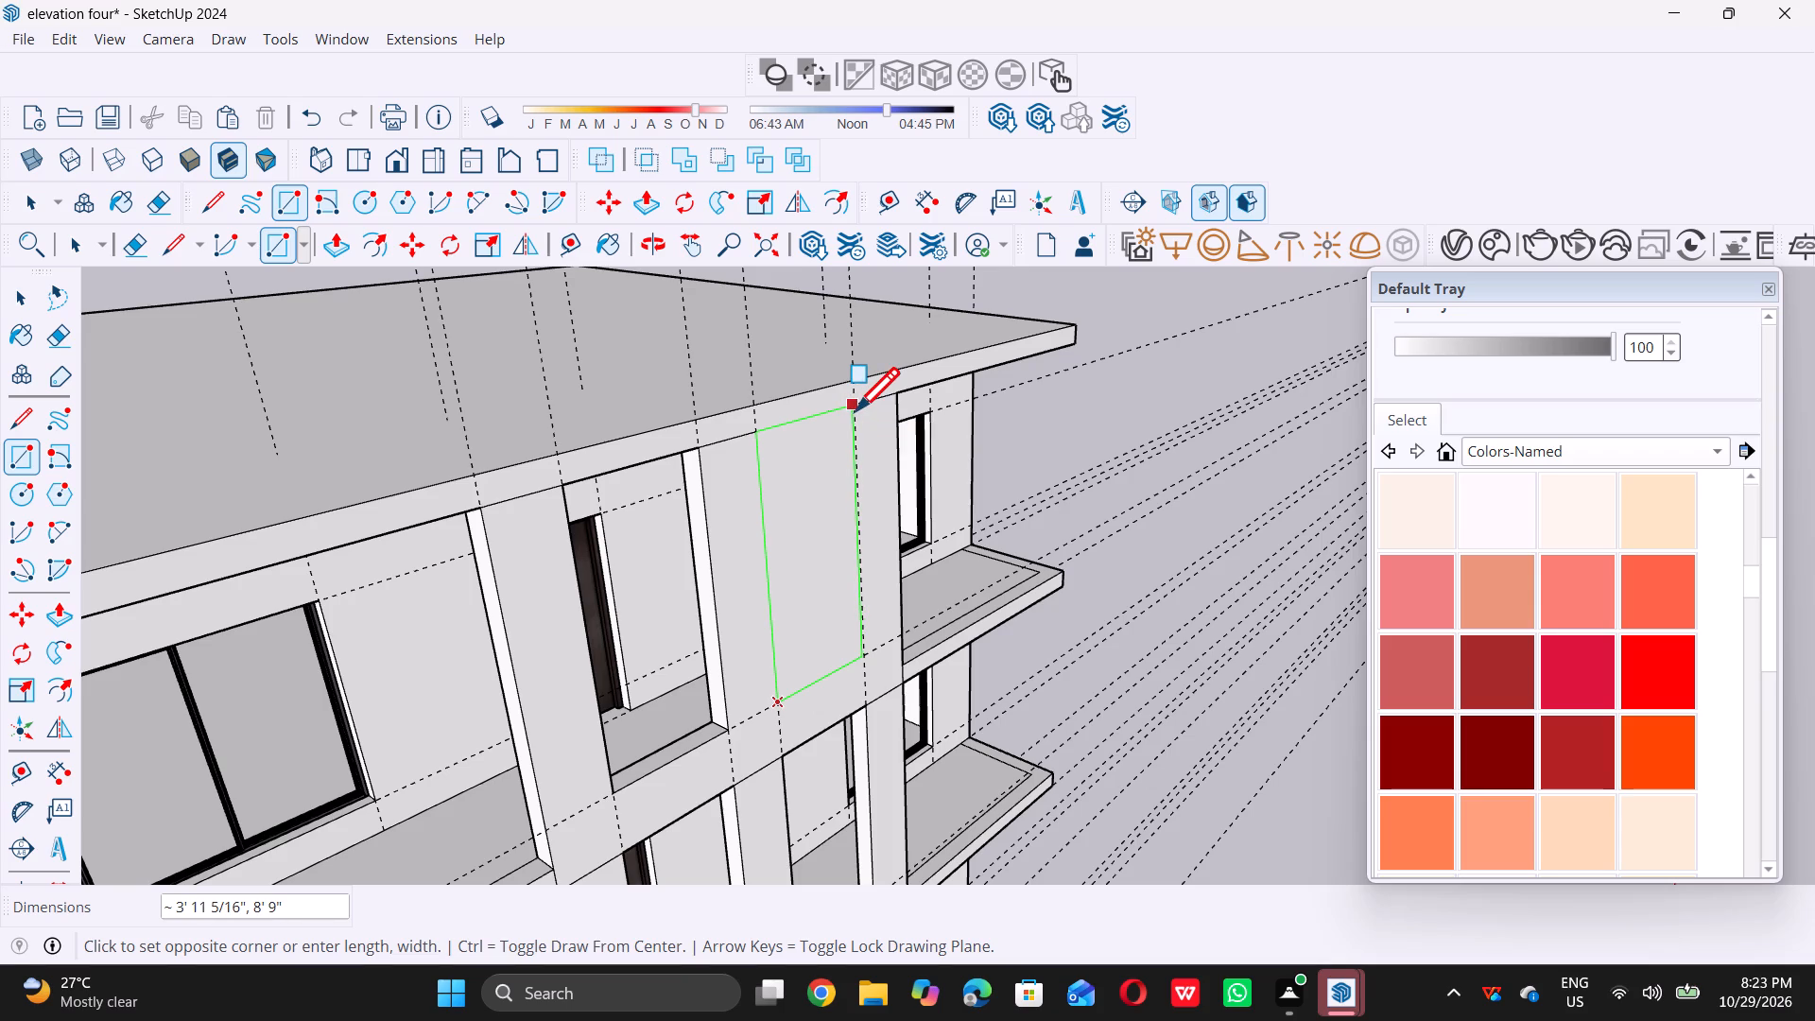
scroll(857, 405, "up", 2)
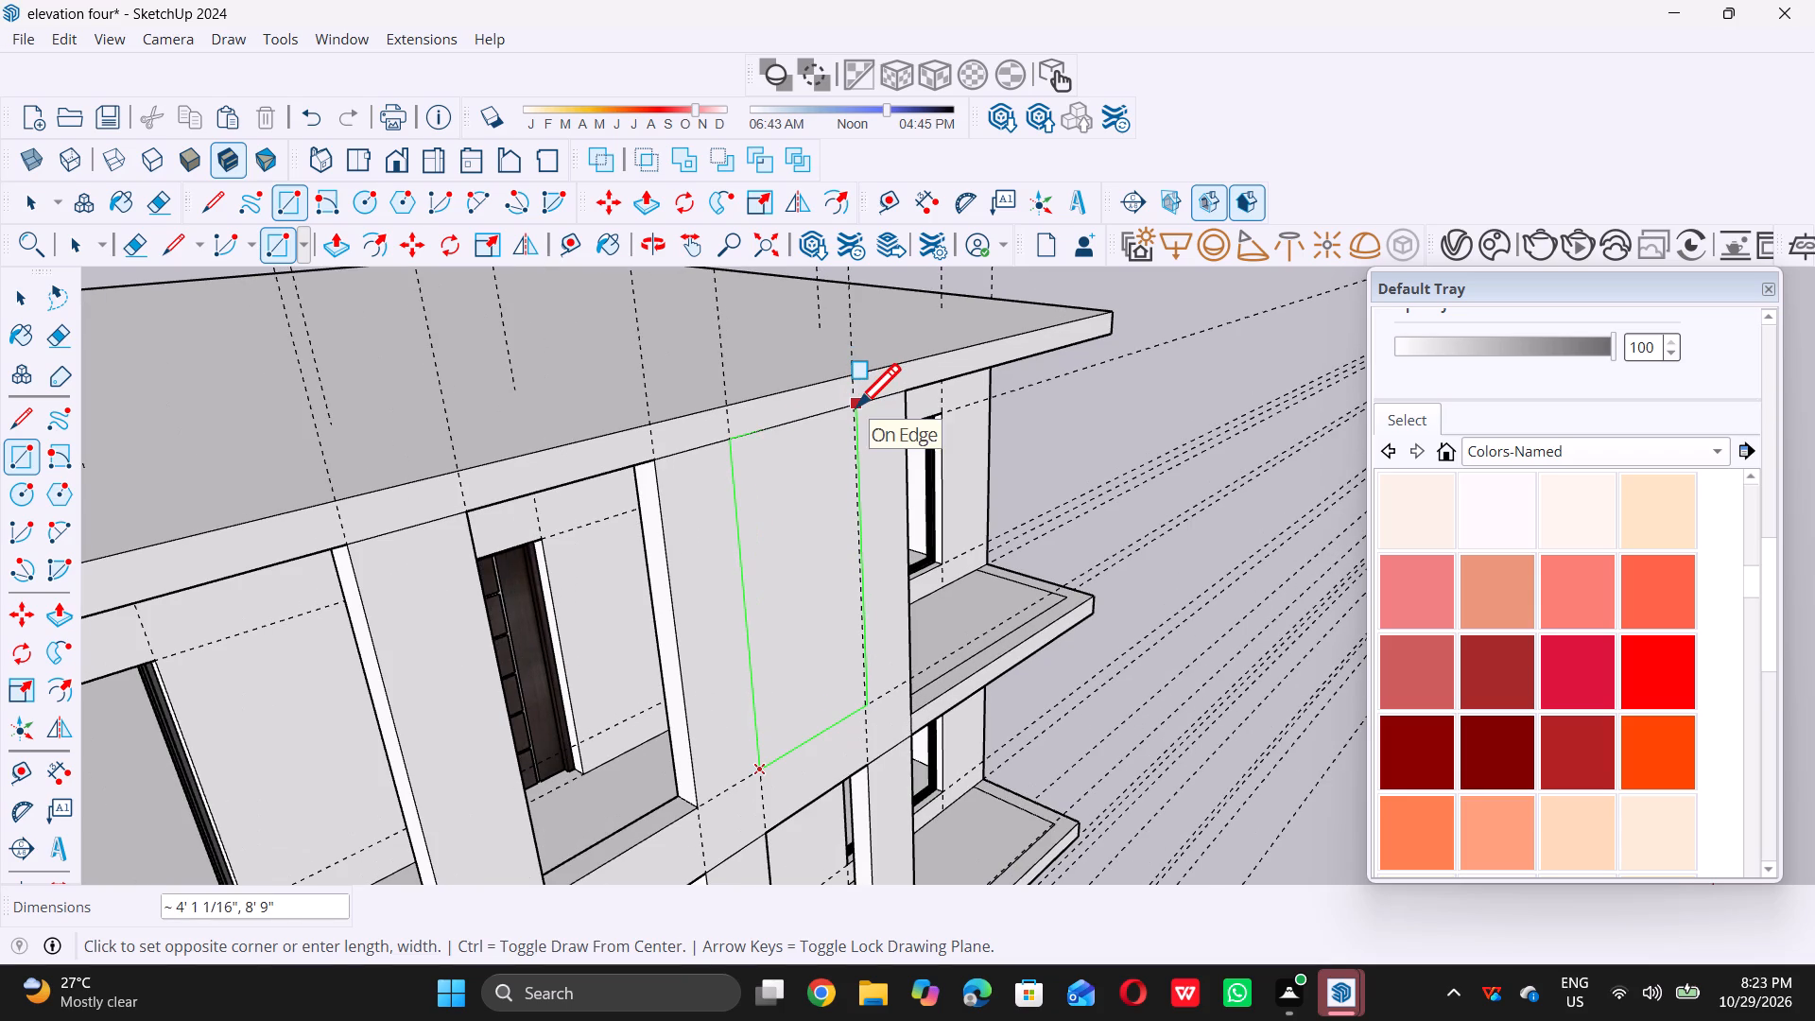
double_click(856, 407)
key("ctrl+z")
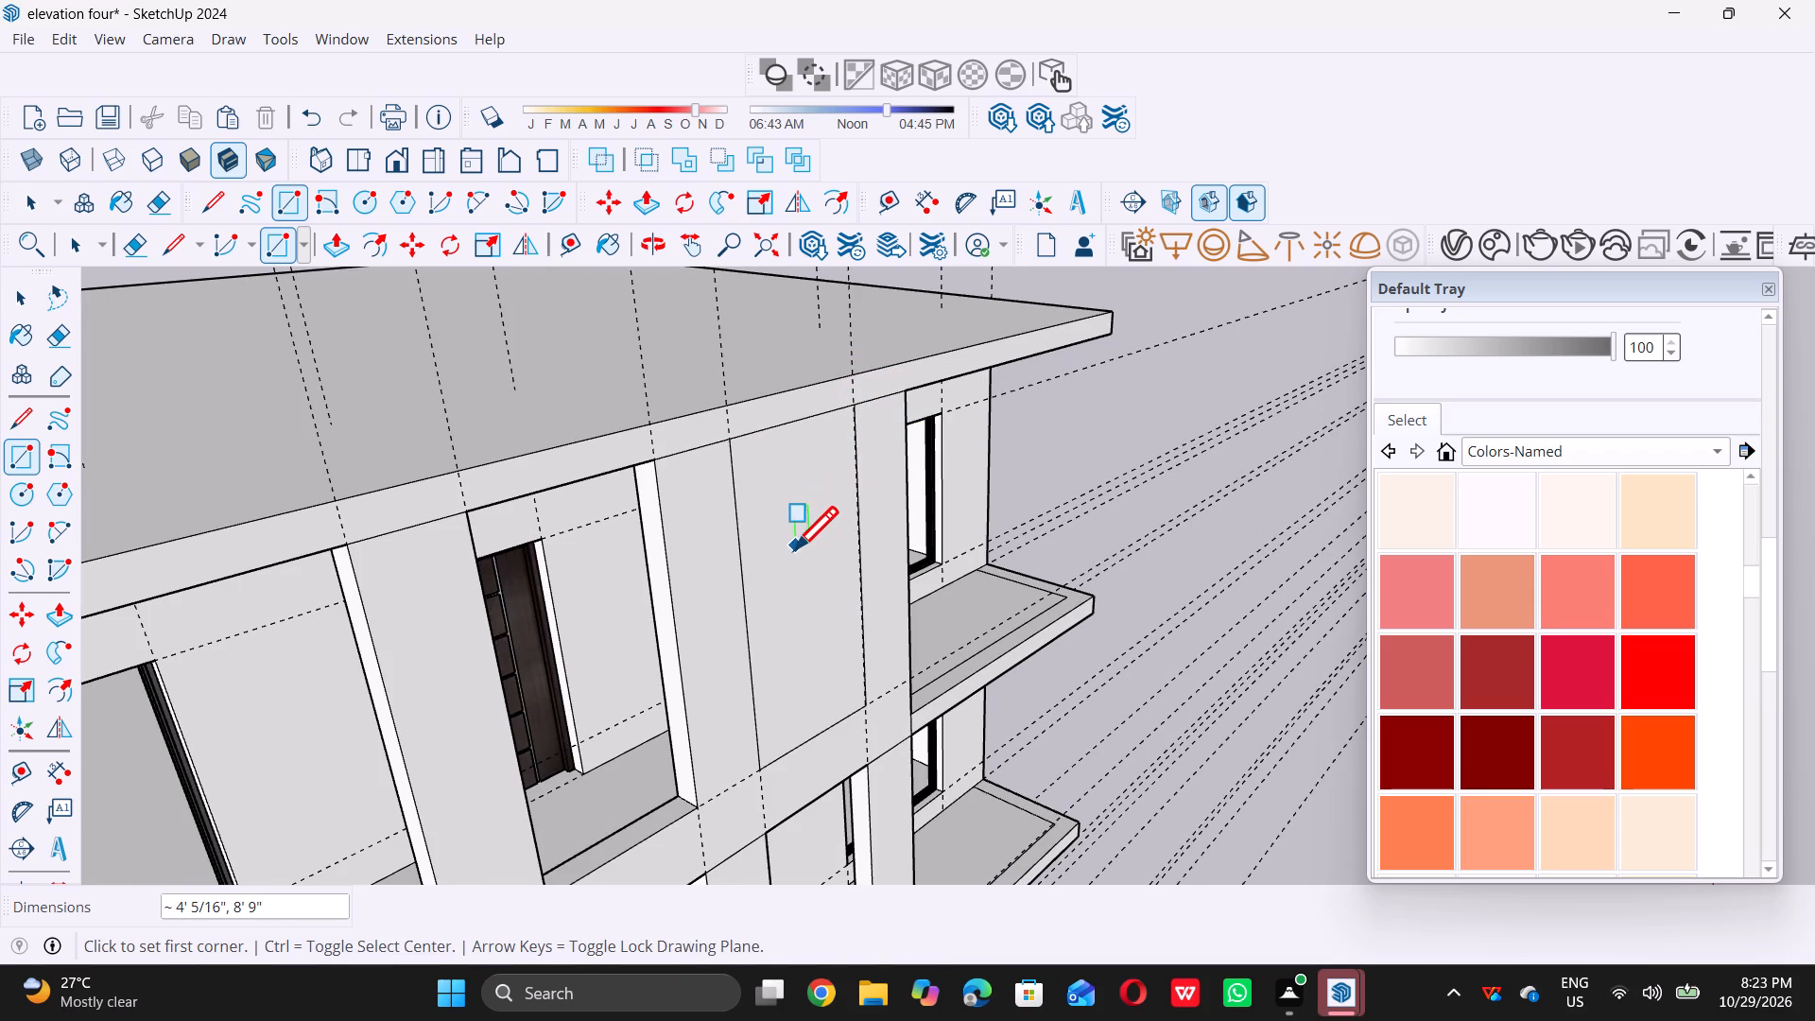
Draw the second rectangle, about 4' 1" by 8' 9", on the central panel from the guide intersection up to the roof slab.
double_click(760, 765)
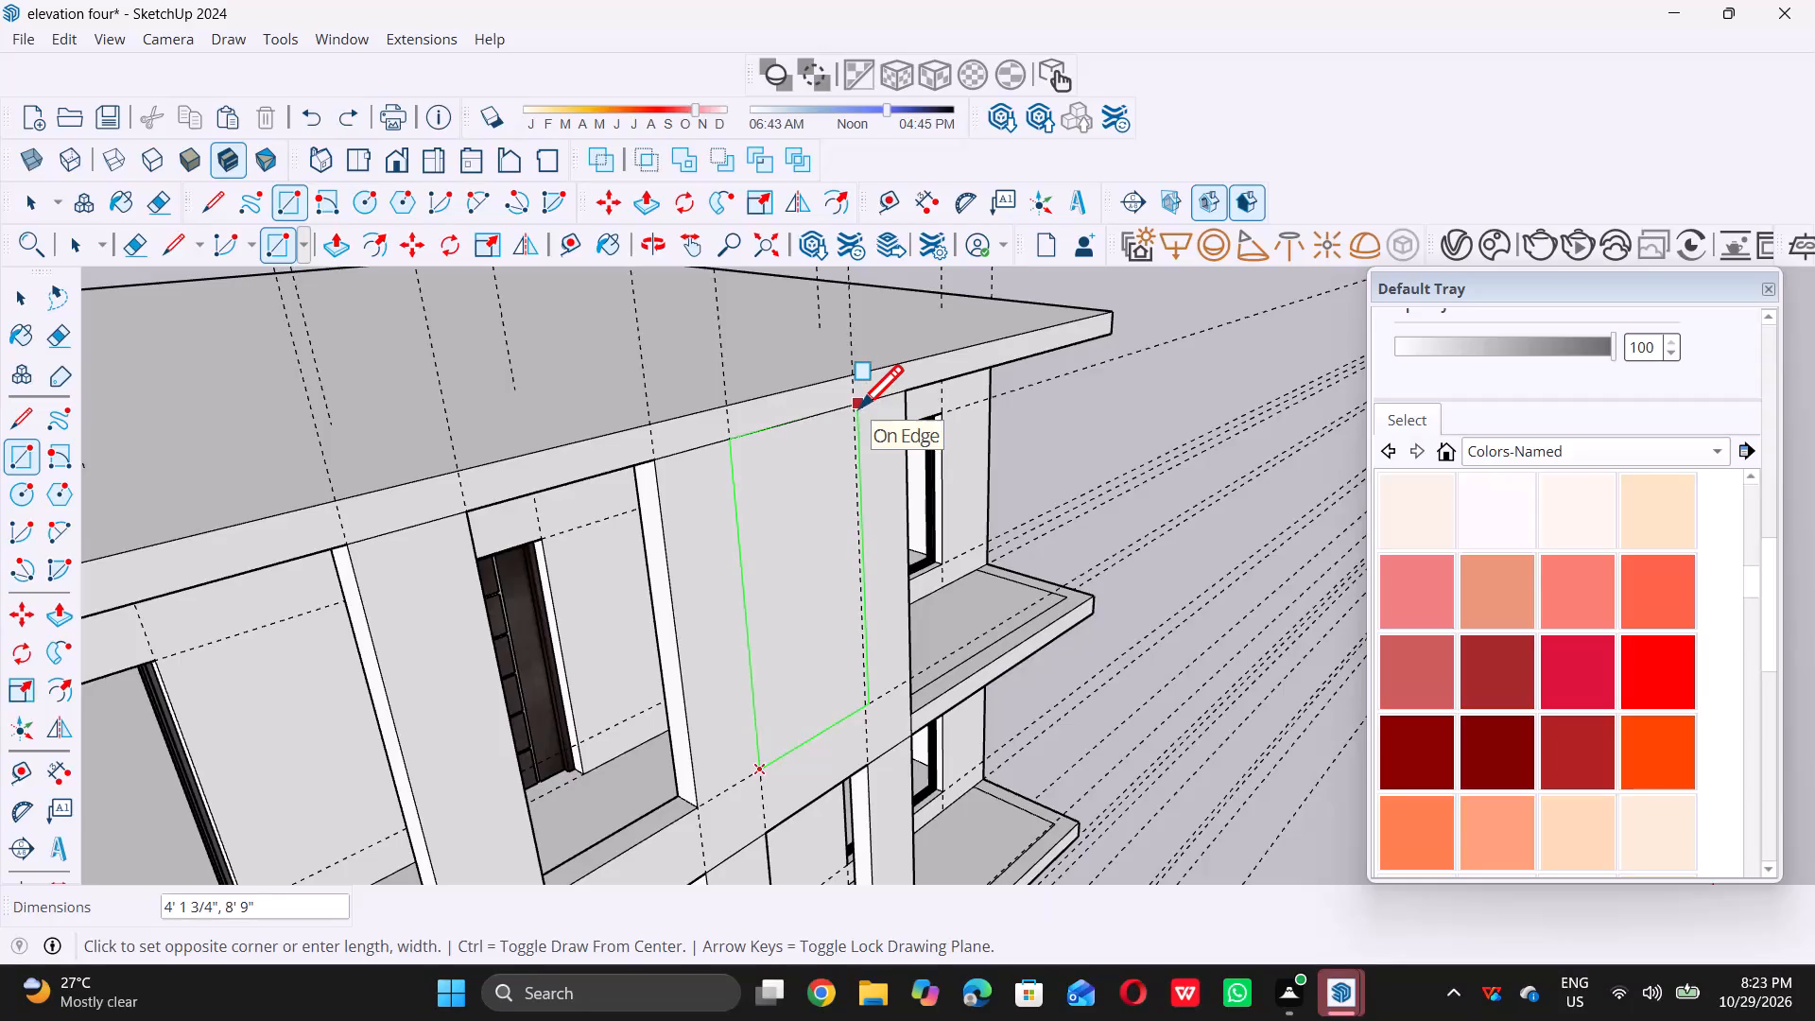
scroll(854, 419, "up", 4)
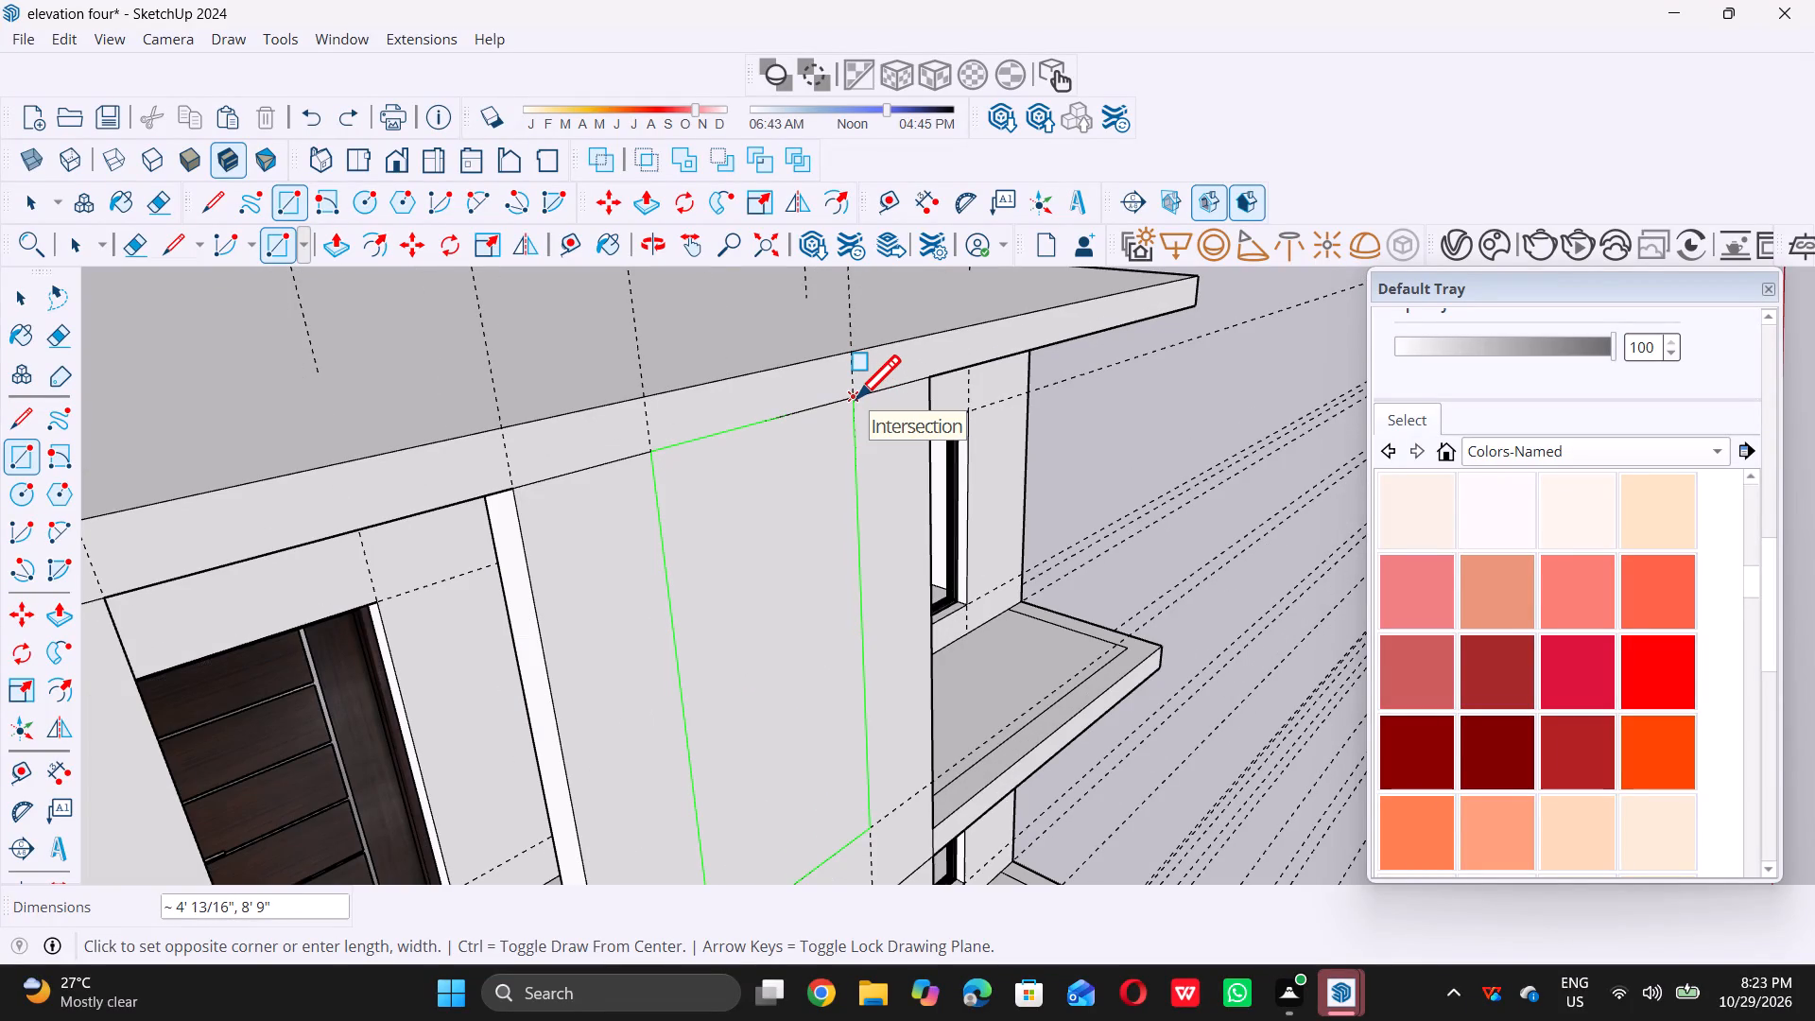
triple_click(856, 396)
scroll(787, 512, "down", 5)
left_click(766, 619)
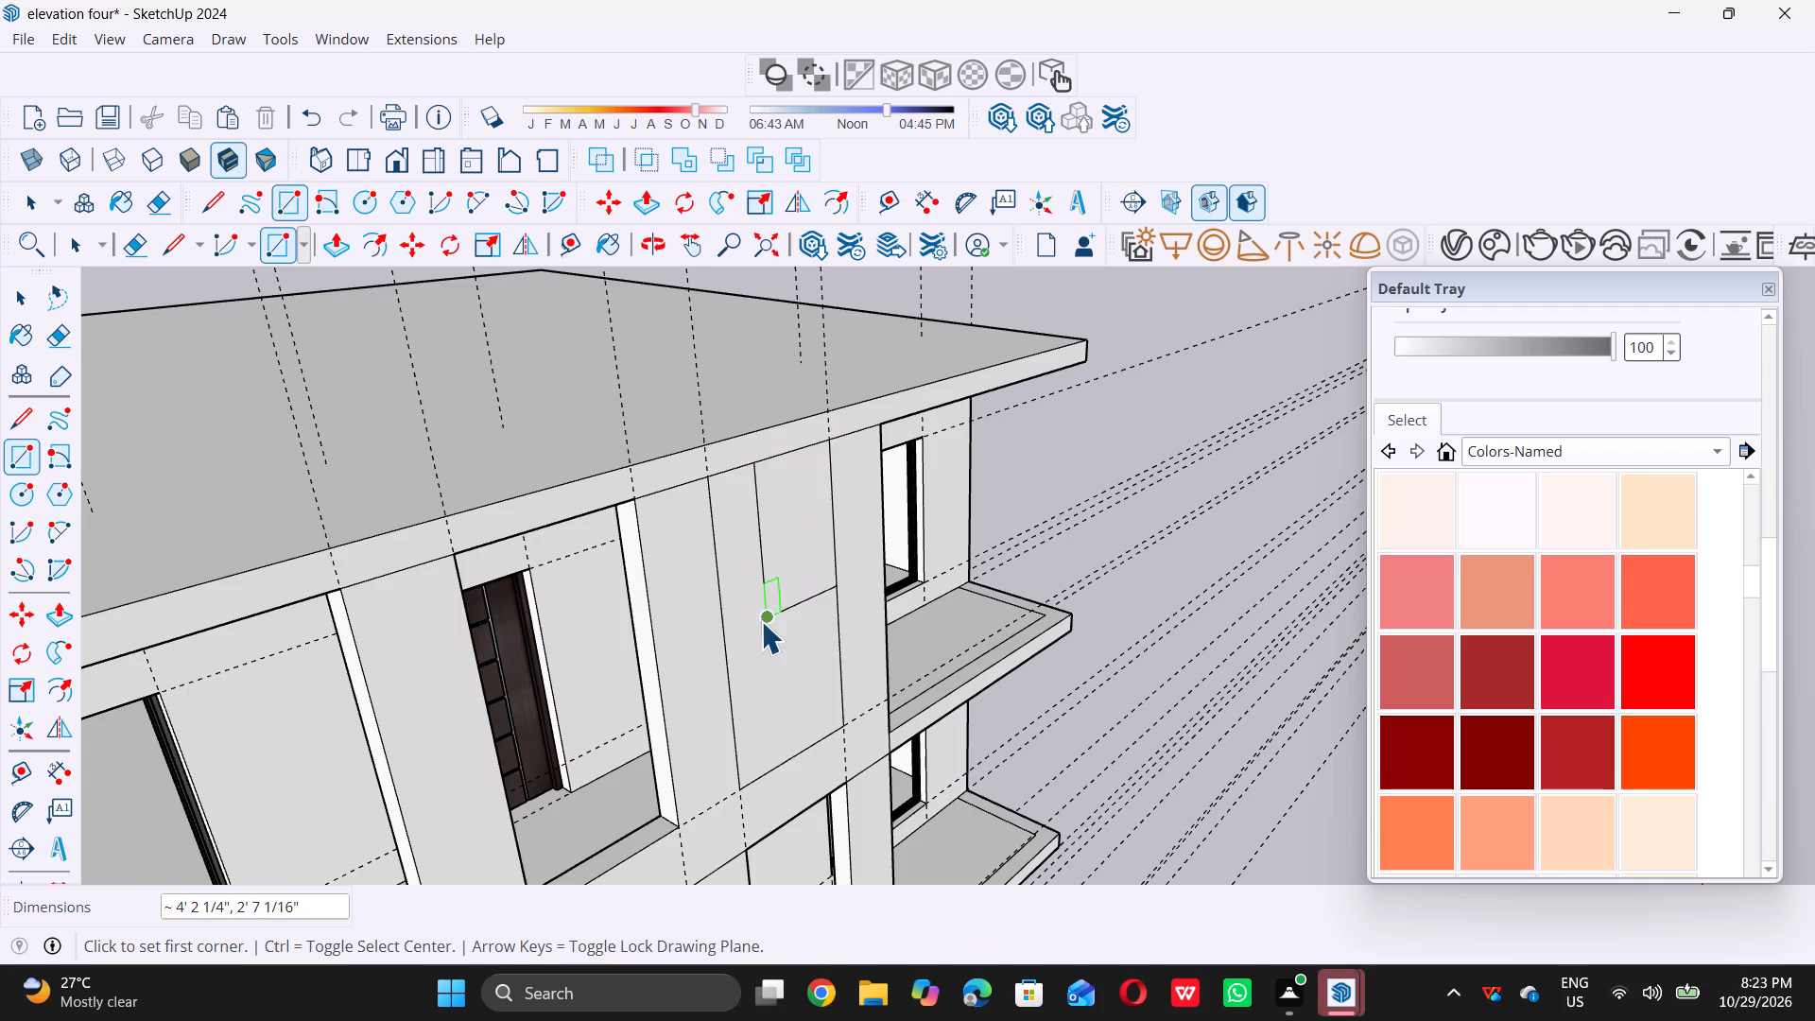
key("space")
key("ctrl+z")
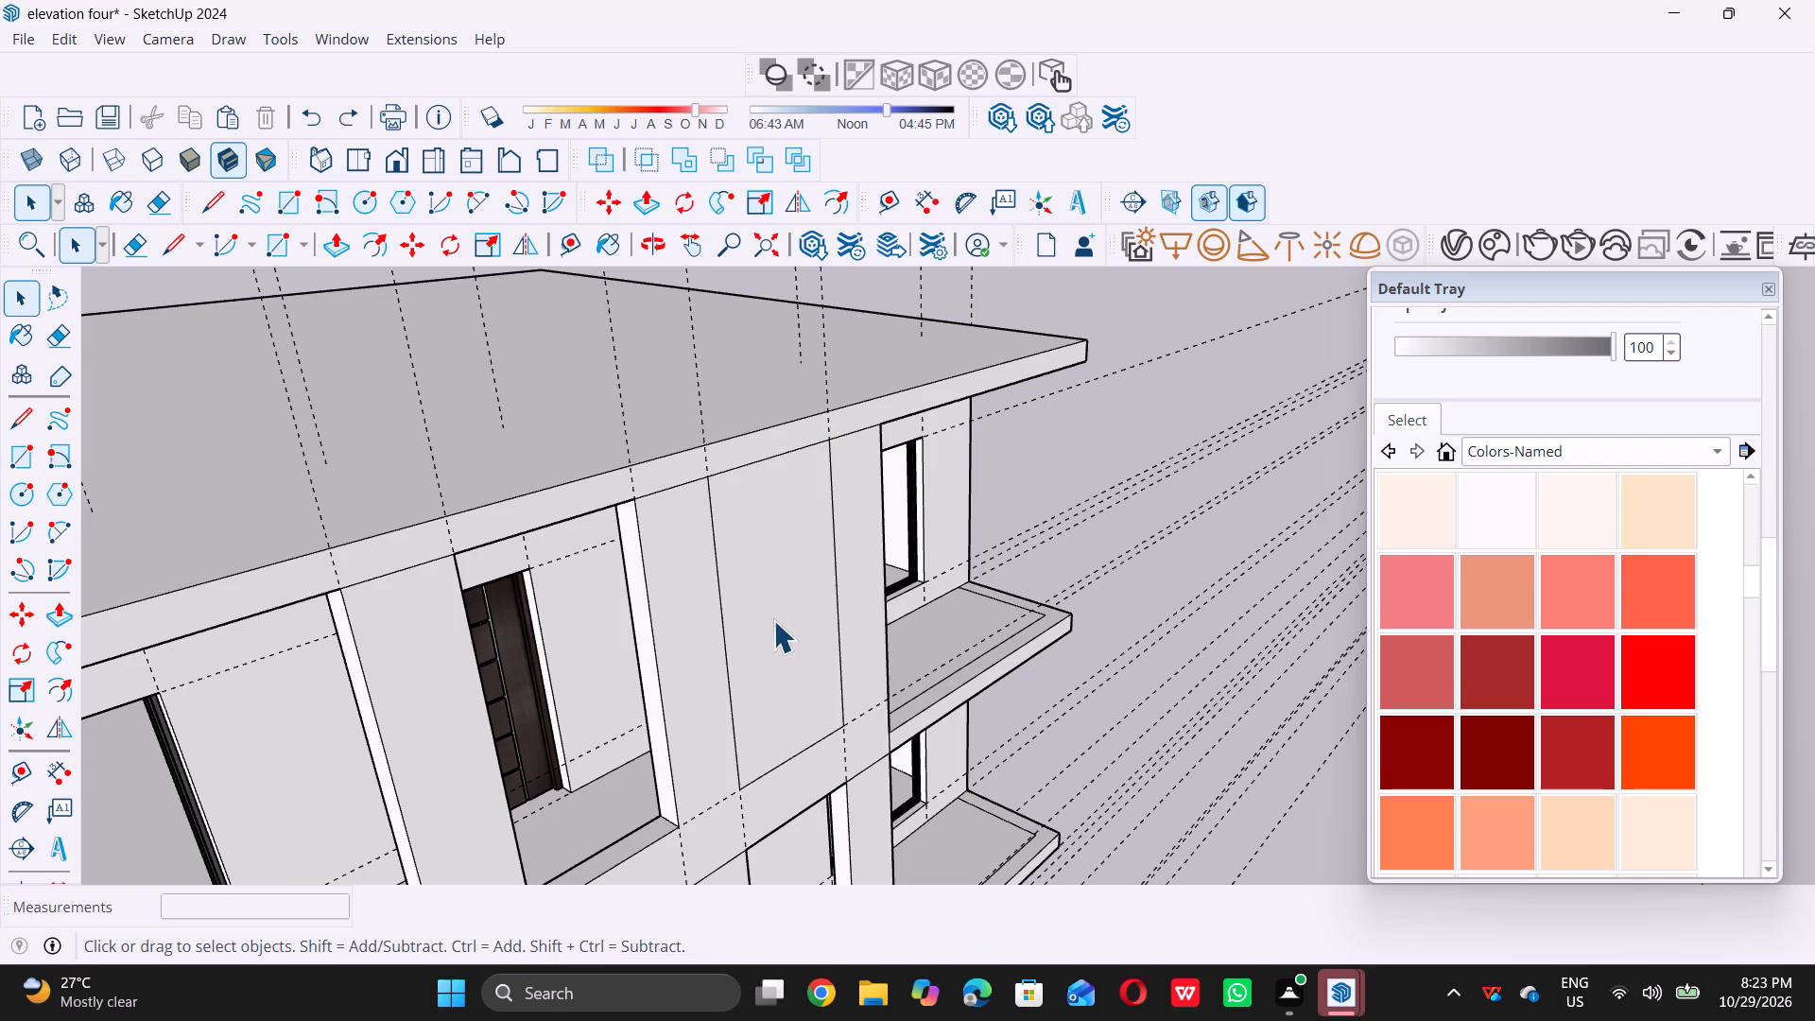
Push/Pull the second rectangle back 9" through the central panel to cut the second opening.
double_click(770, 622)
key("p")
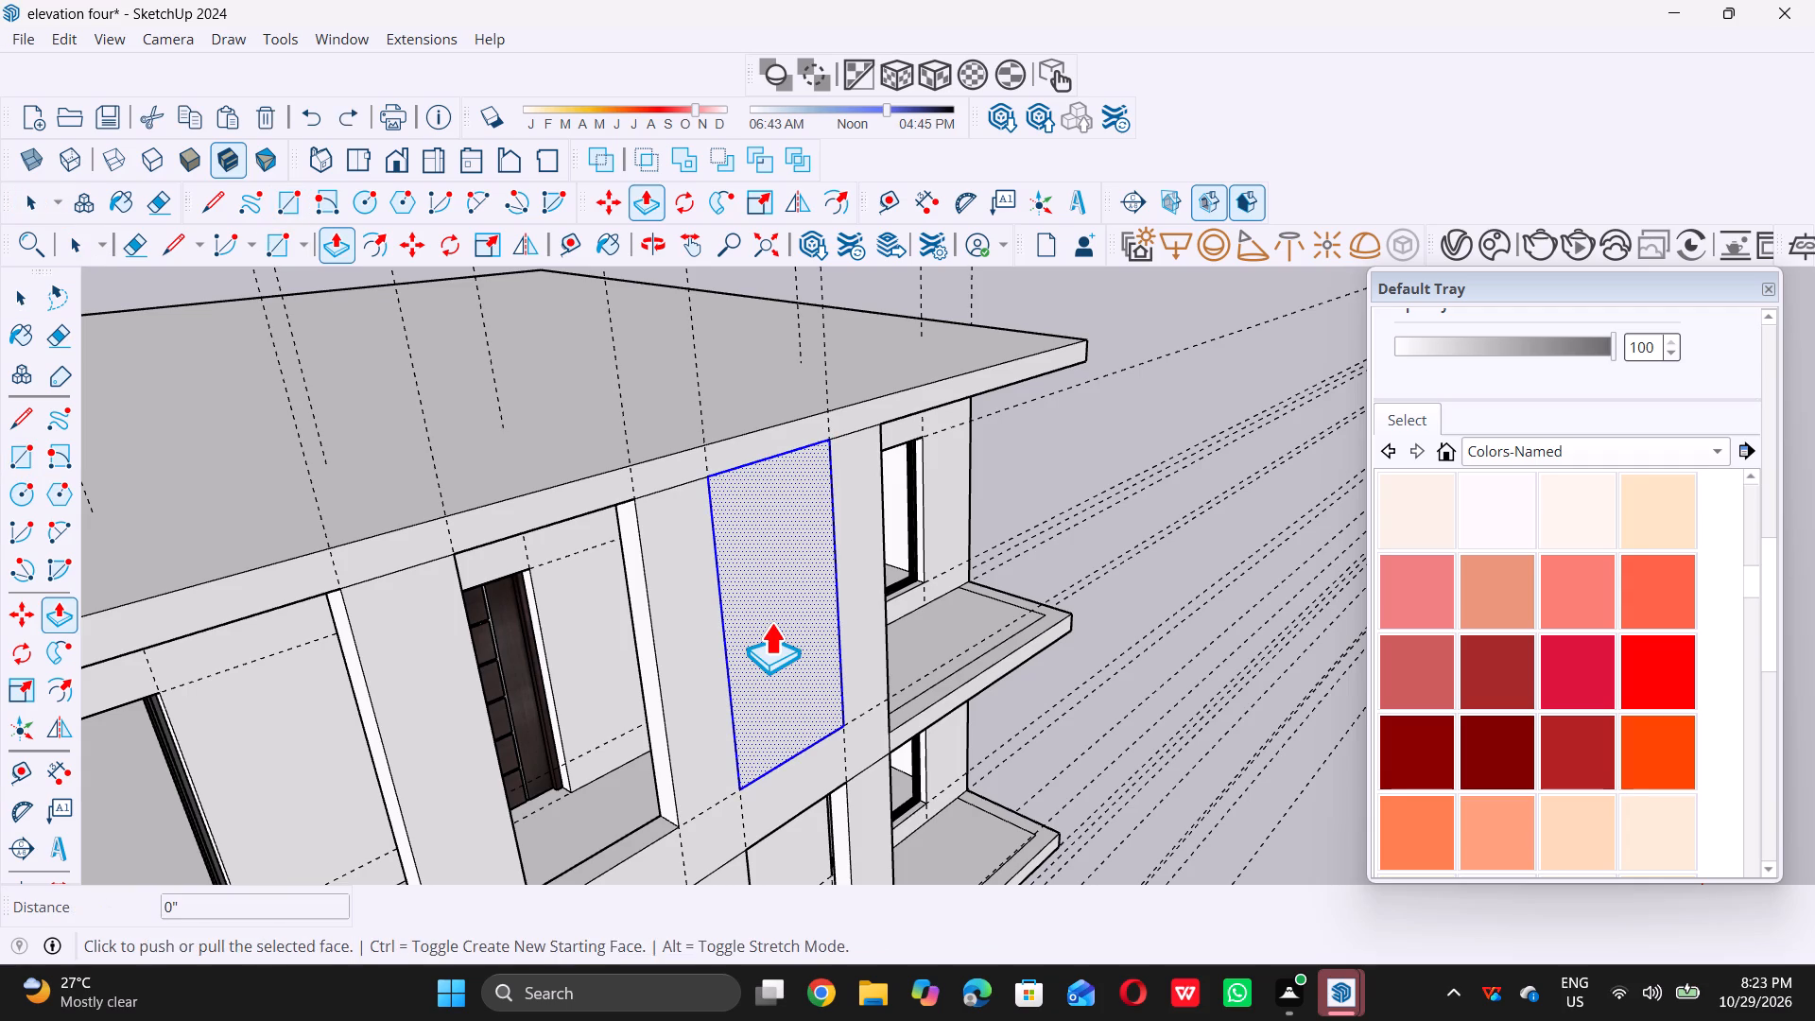
left_click(770, 622)
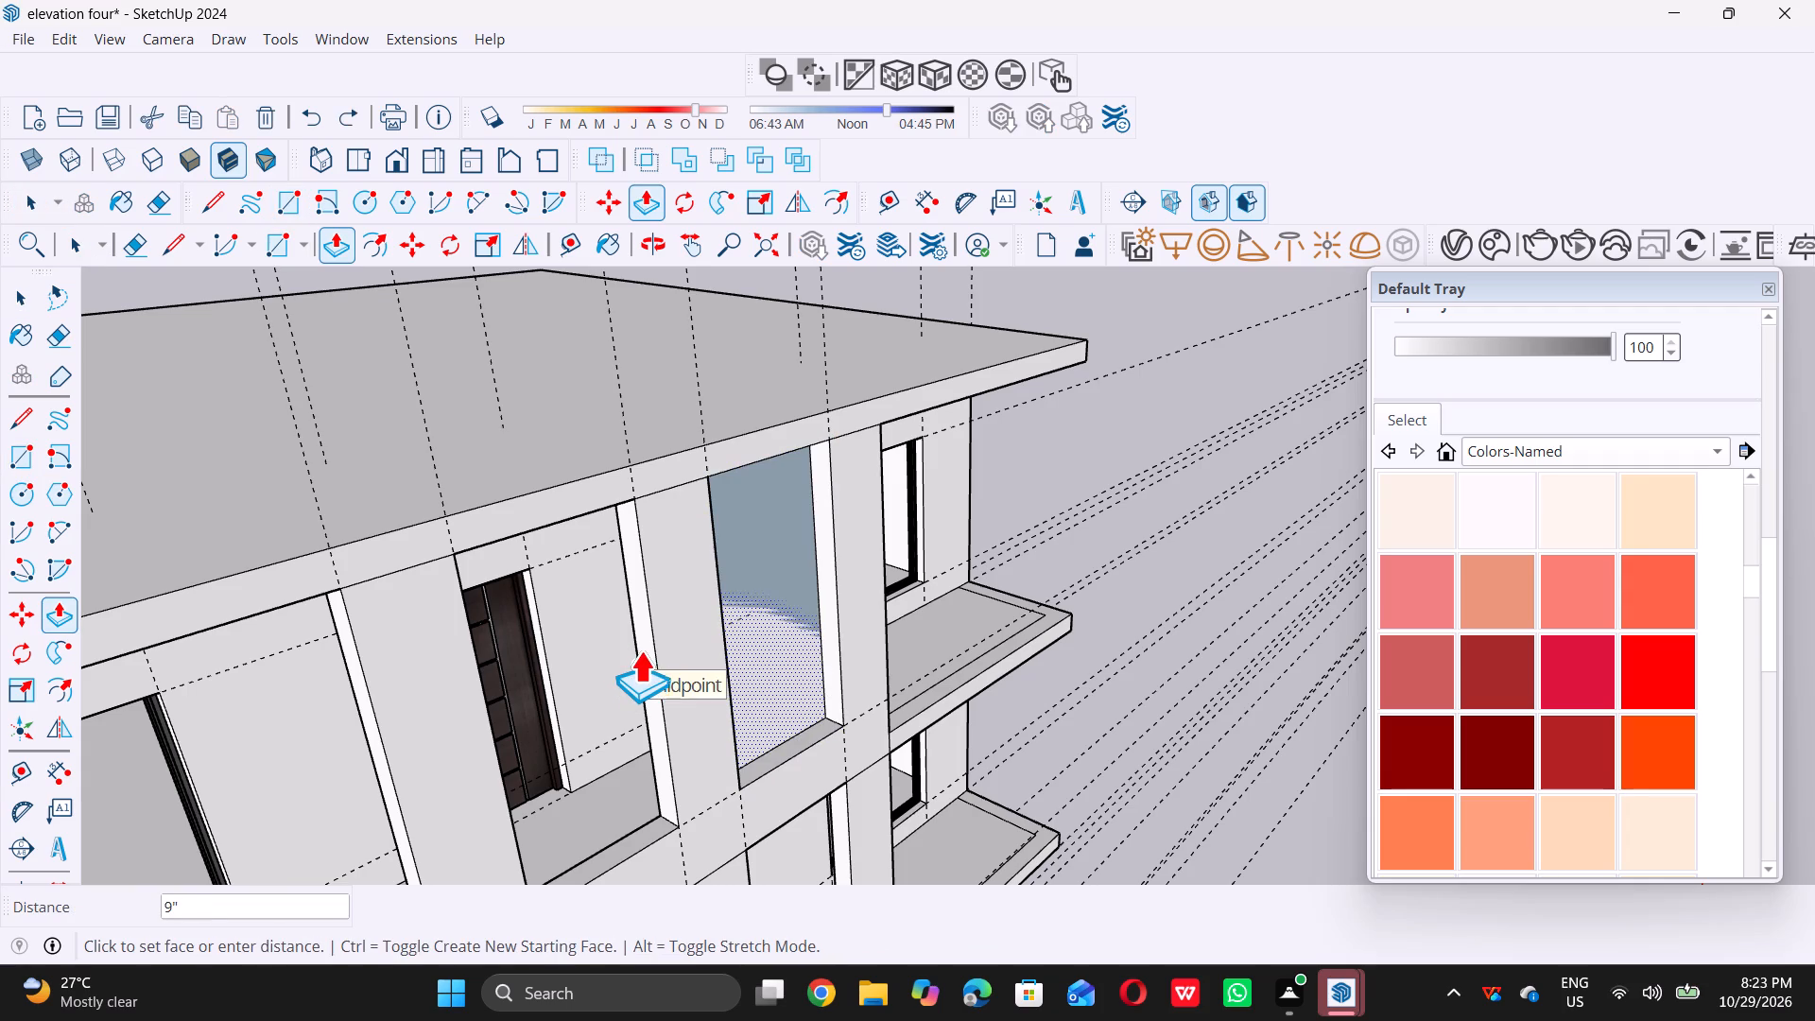
triple_click(640, 644)
left_click(640, 644)
key("space")
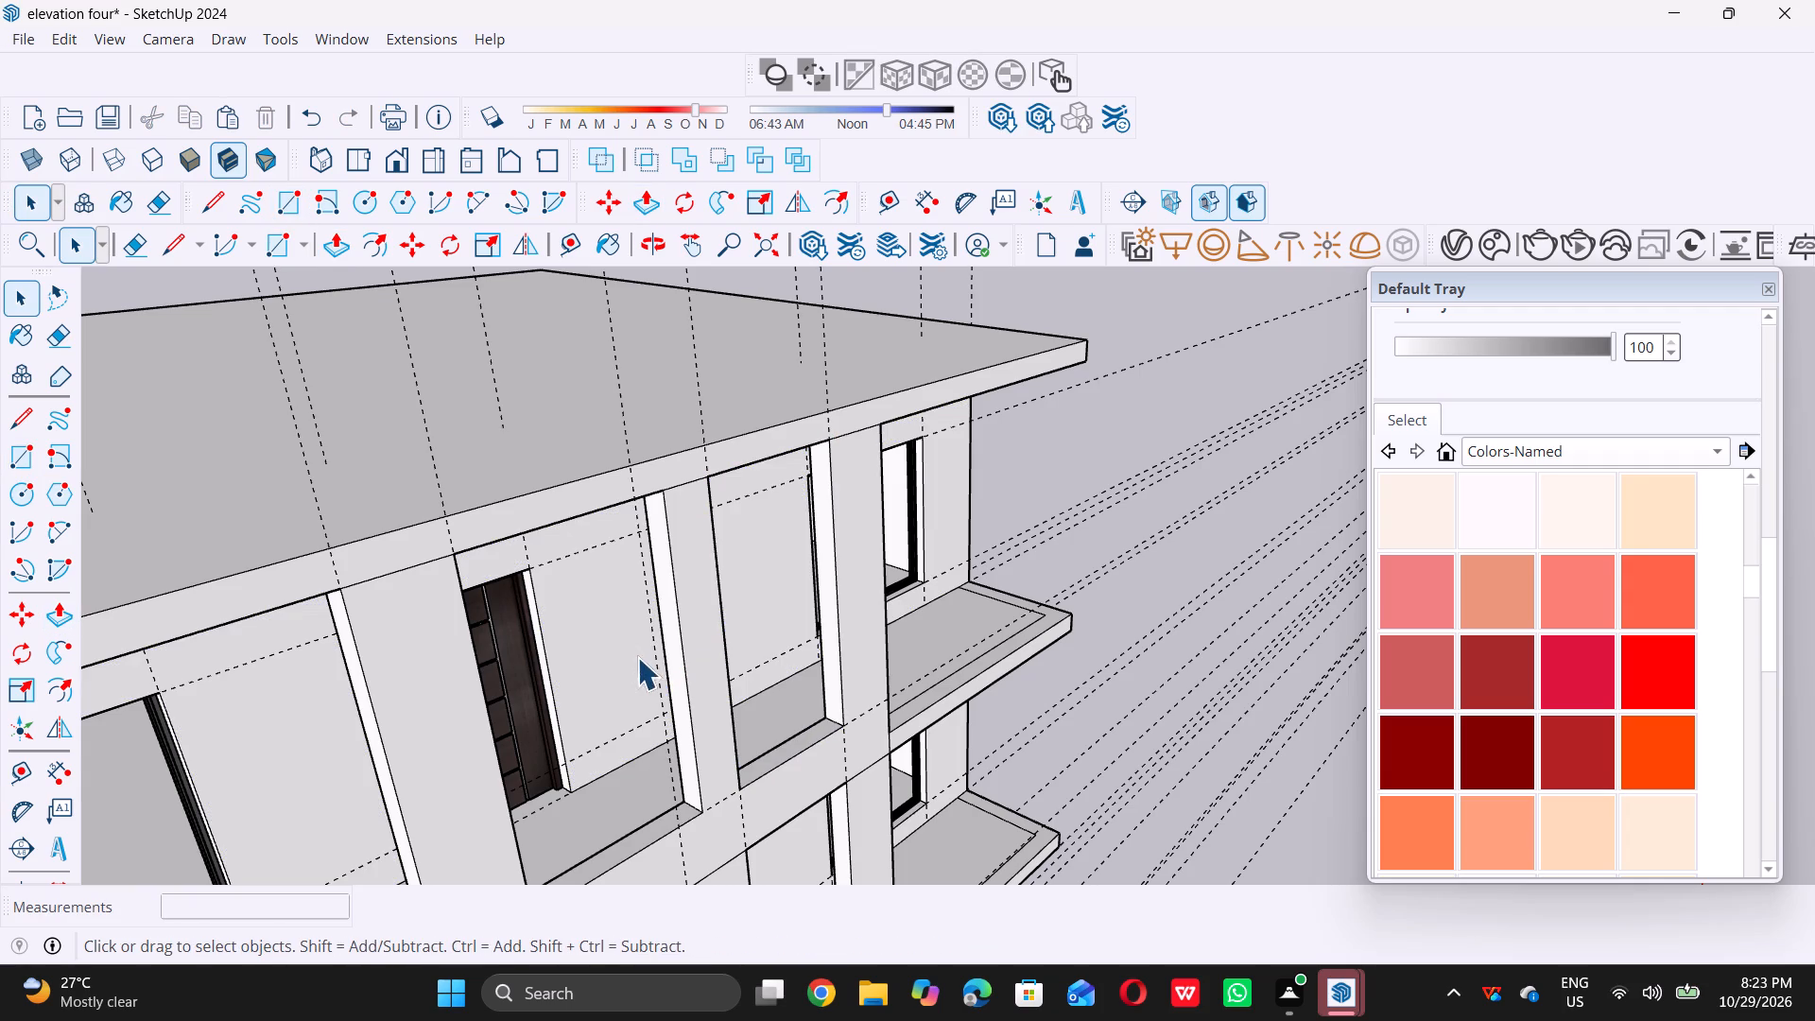
Paste the copied windows in place on the top level.
scroll(644, 670, "down", 15)
middle_click_drag(695, 632, 665, 506)
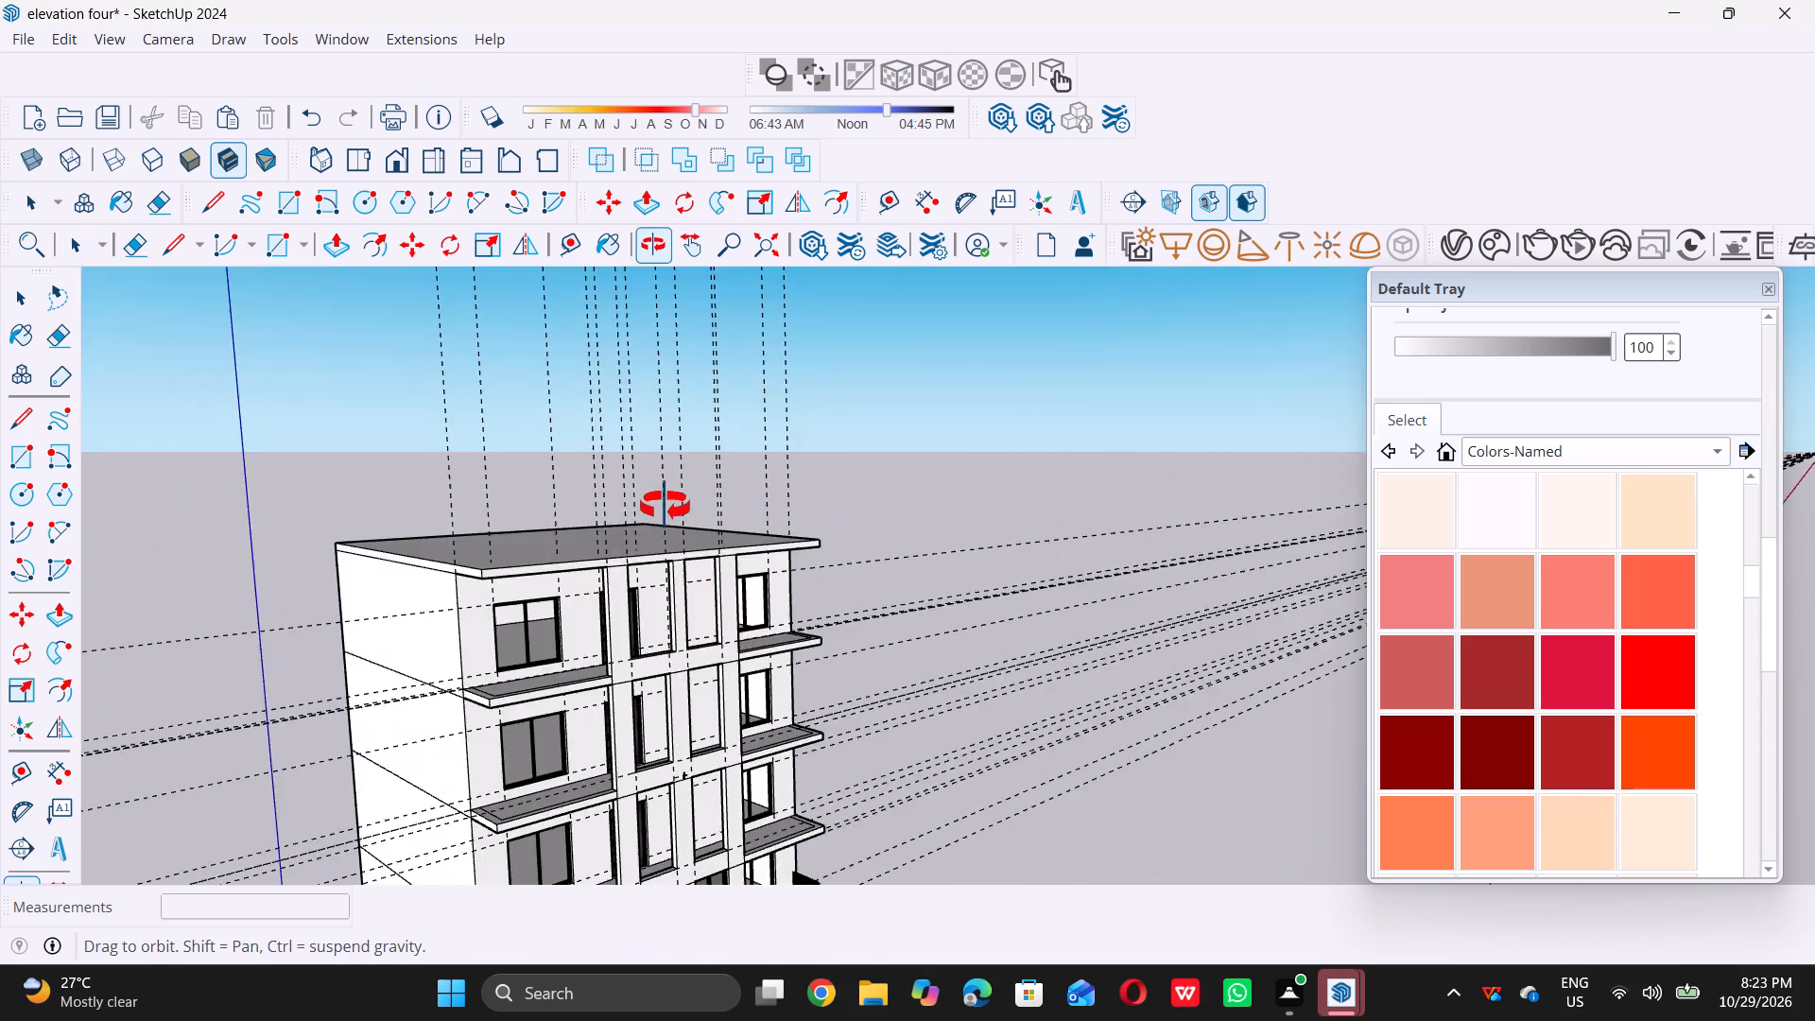
middle_click_drag(665, 506, 655, 552)
scroll(681, 529, "down", 6)
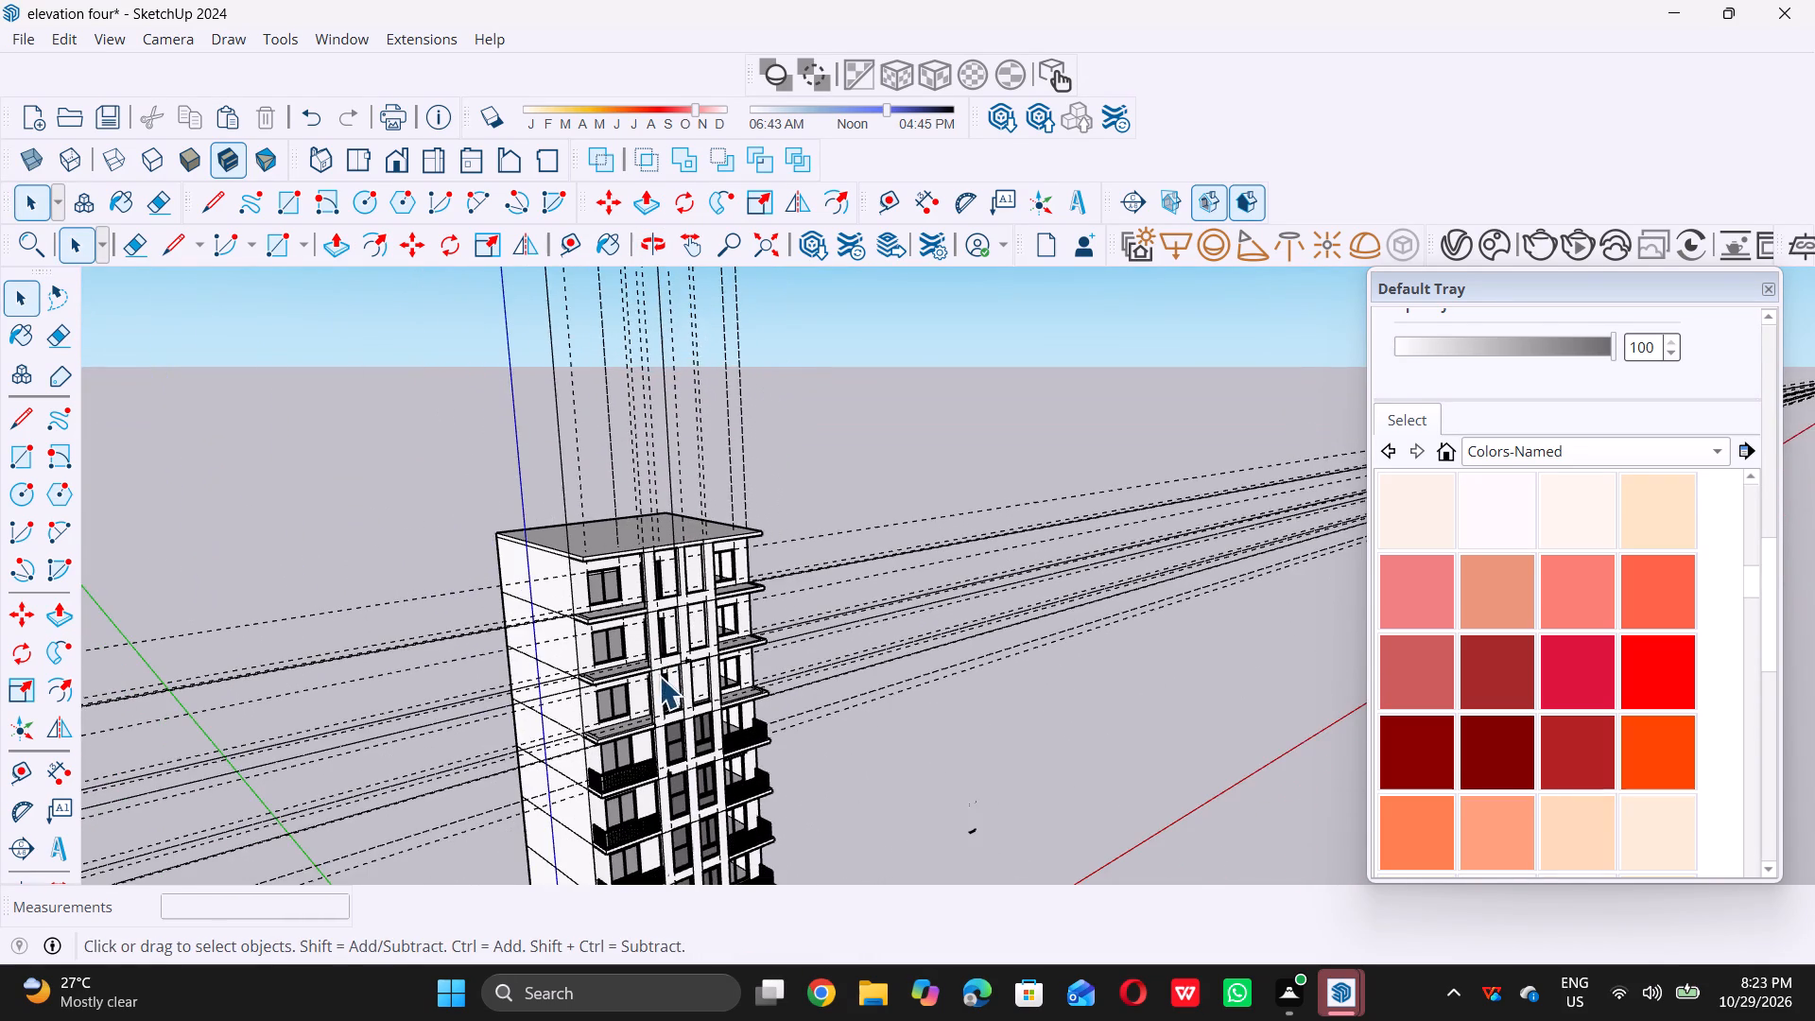
scroll(627, 521, "down", 6)
middle_click_drag(681, 642, 679, 623)
scroll(679, 623, "up", 1)
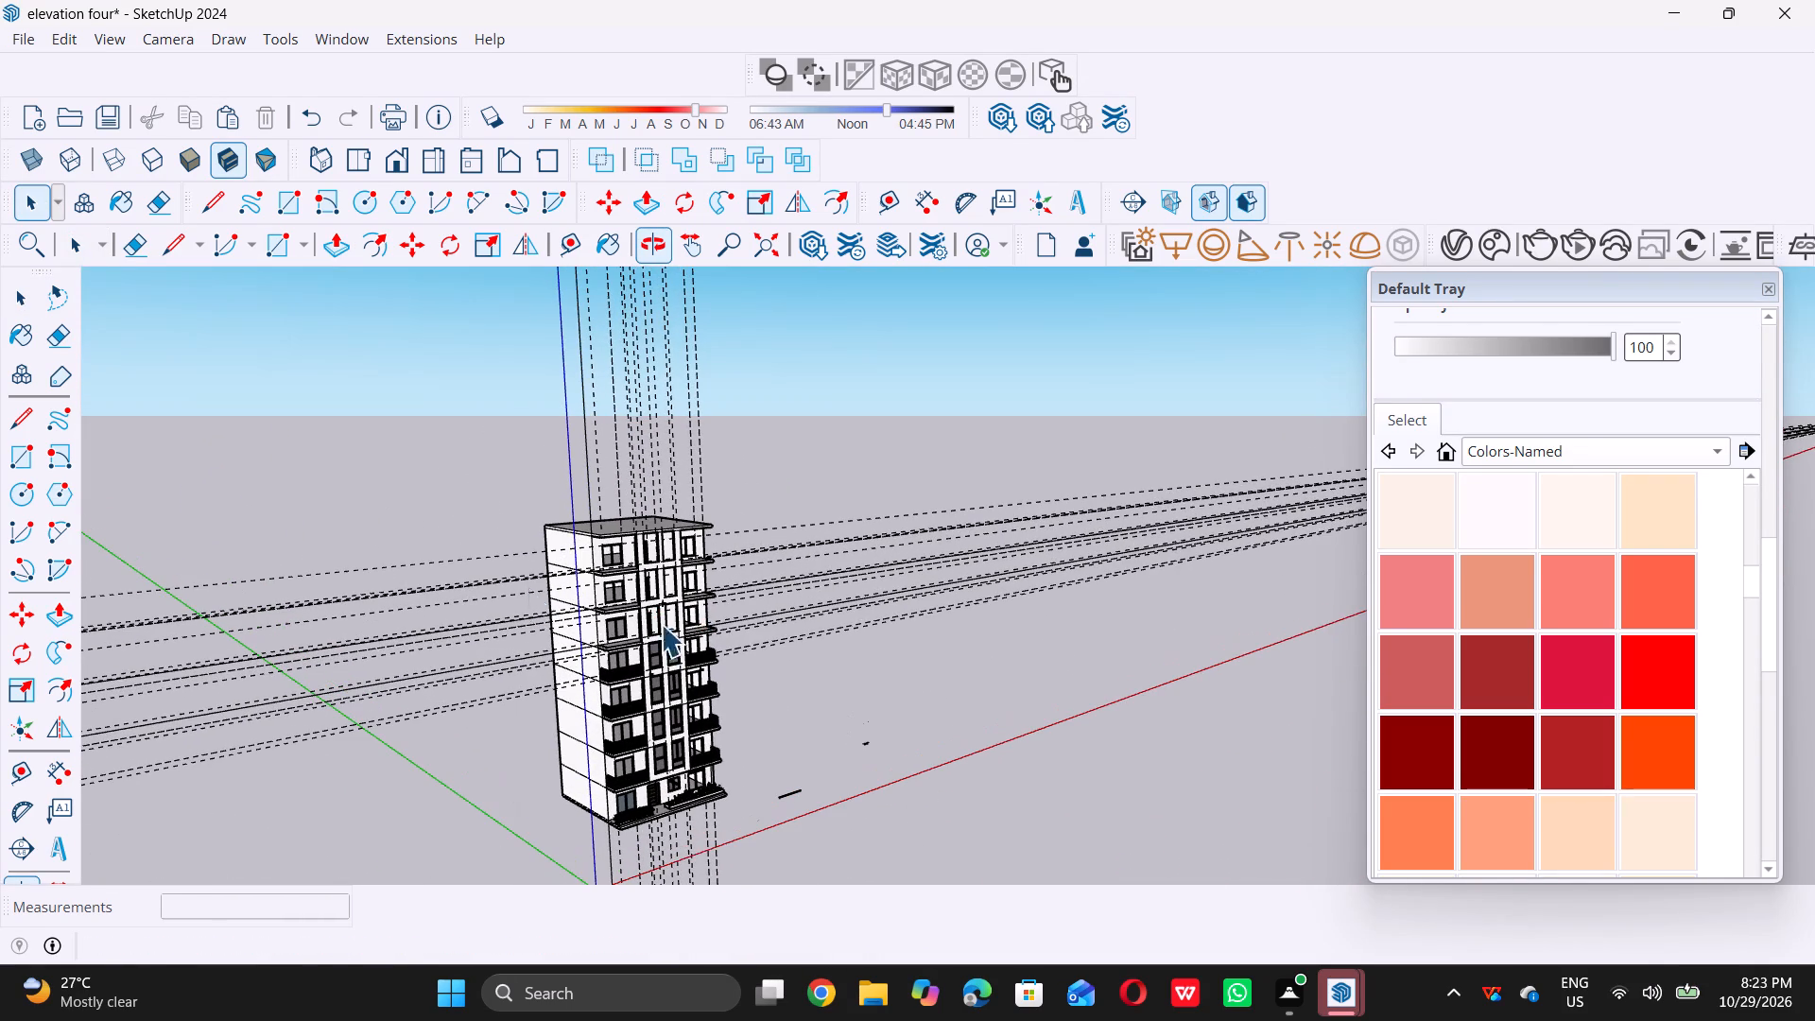
triple_click(69, 41)
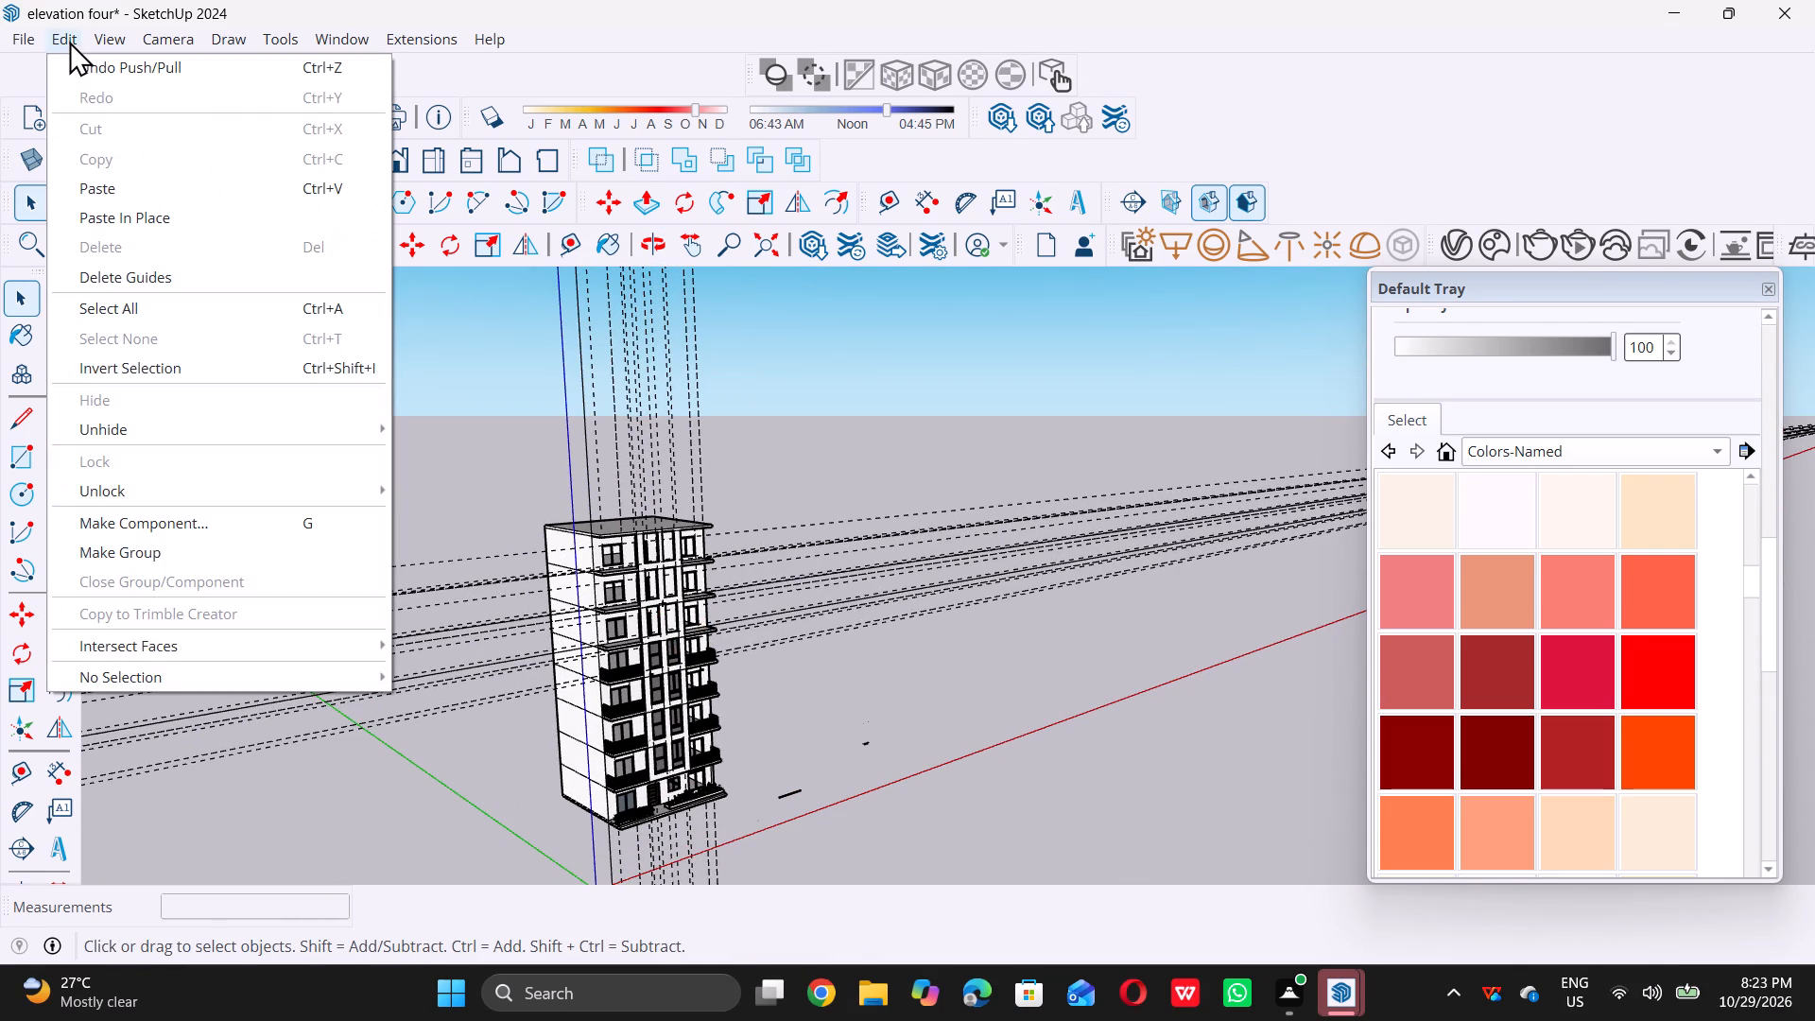
triple_click(127, 221)
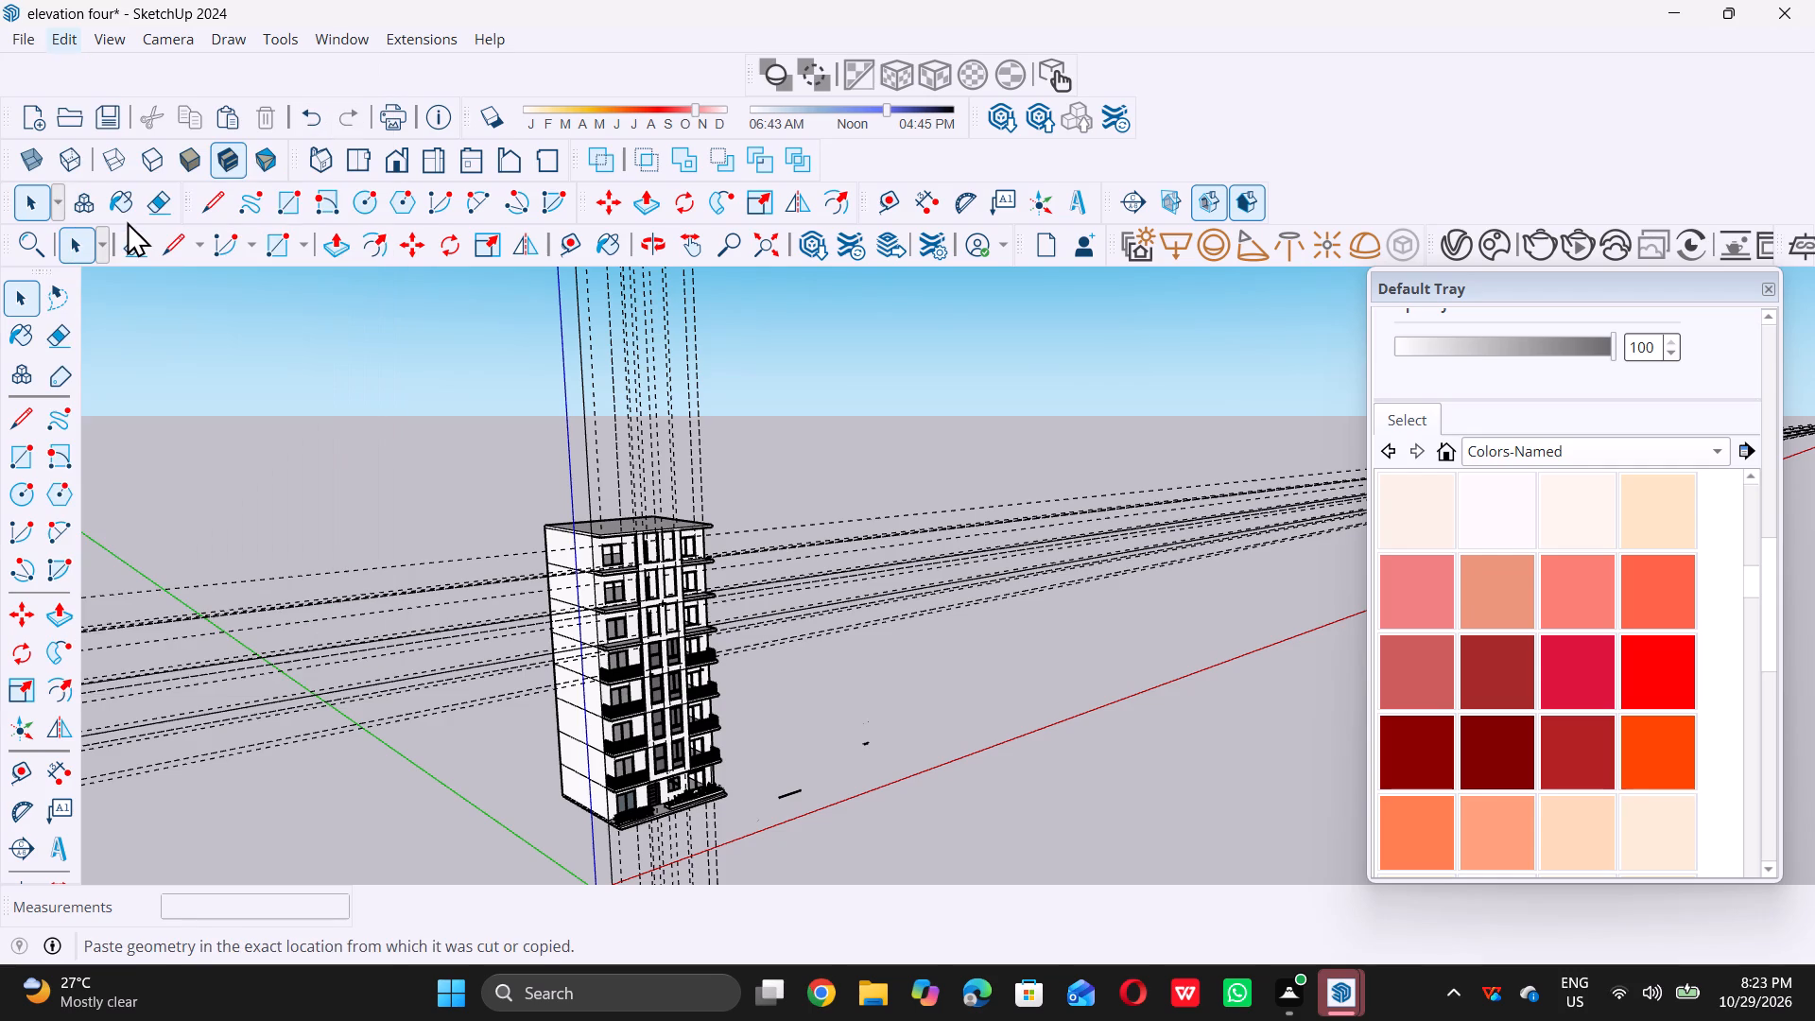
Delete all the guides in the model.
triple_click(61, 32)
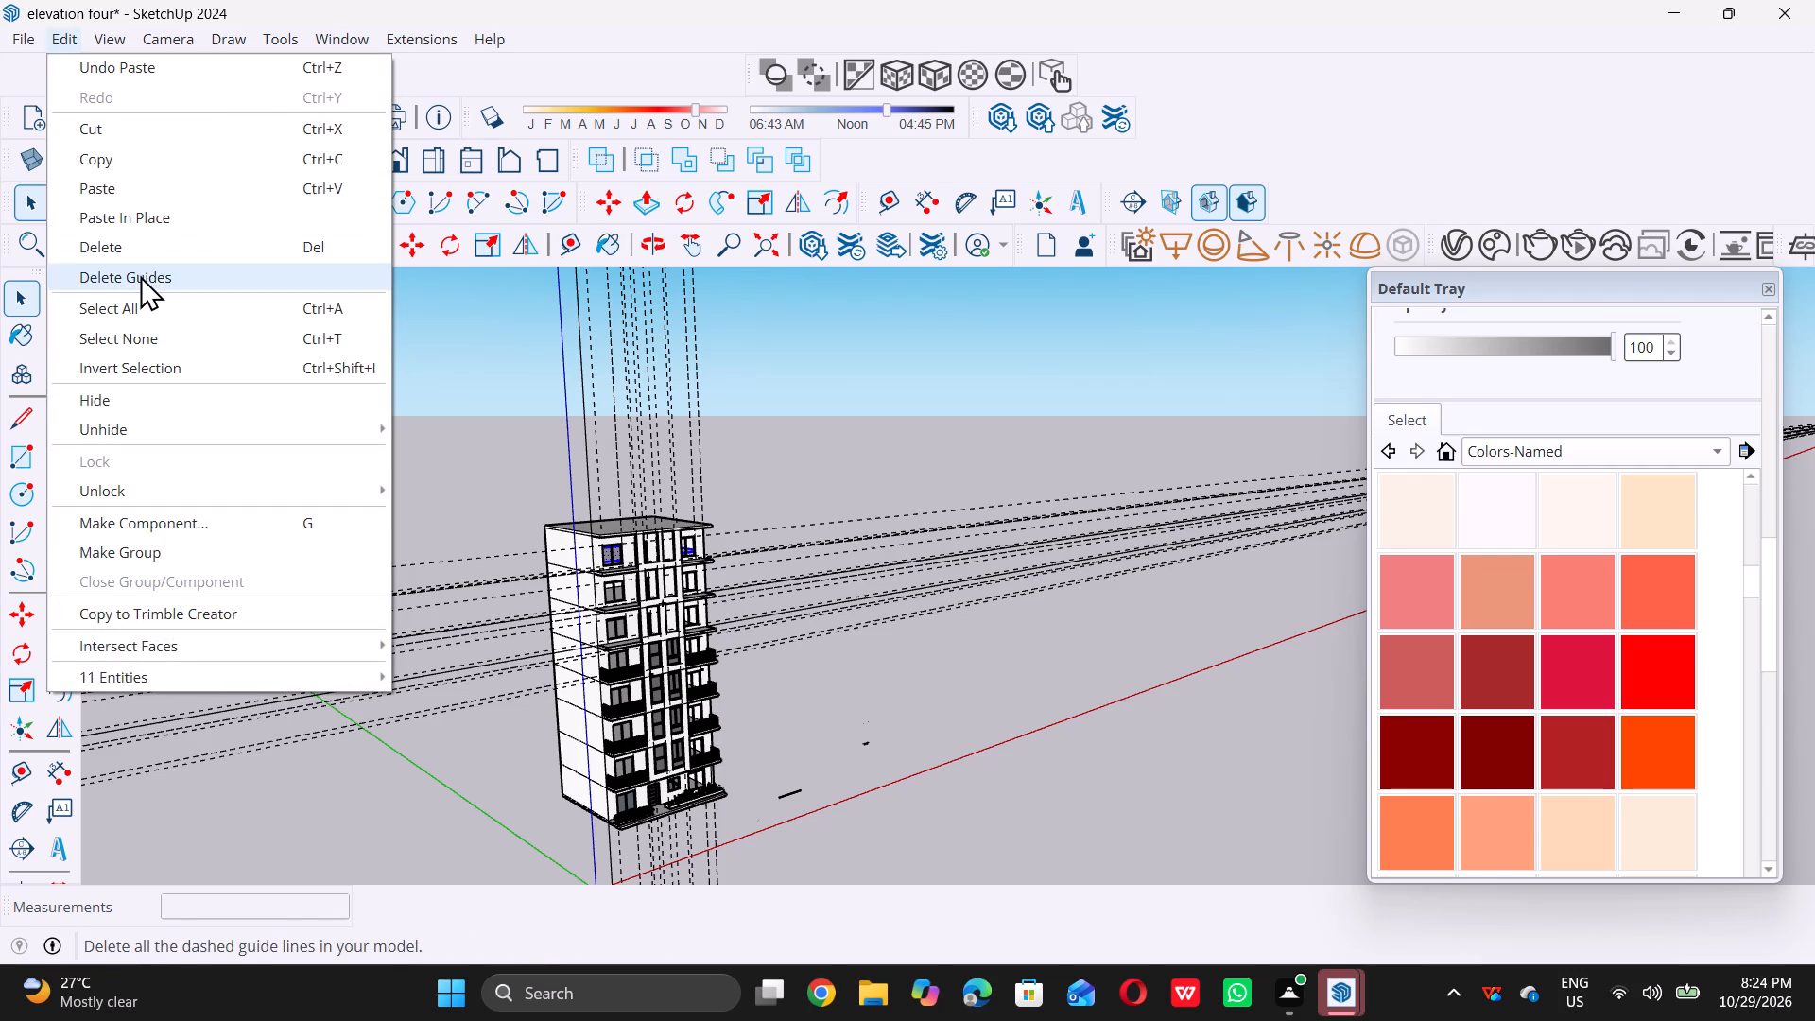
double_click(143, 278)
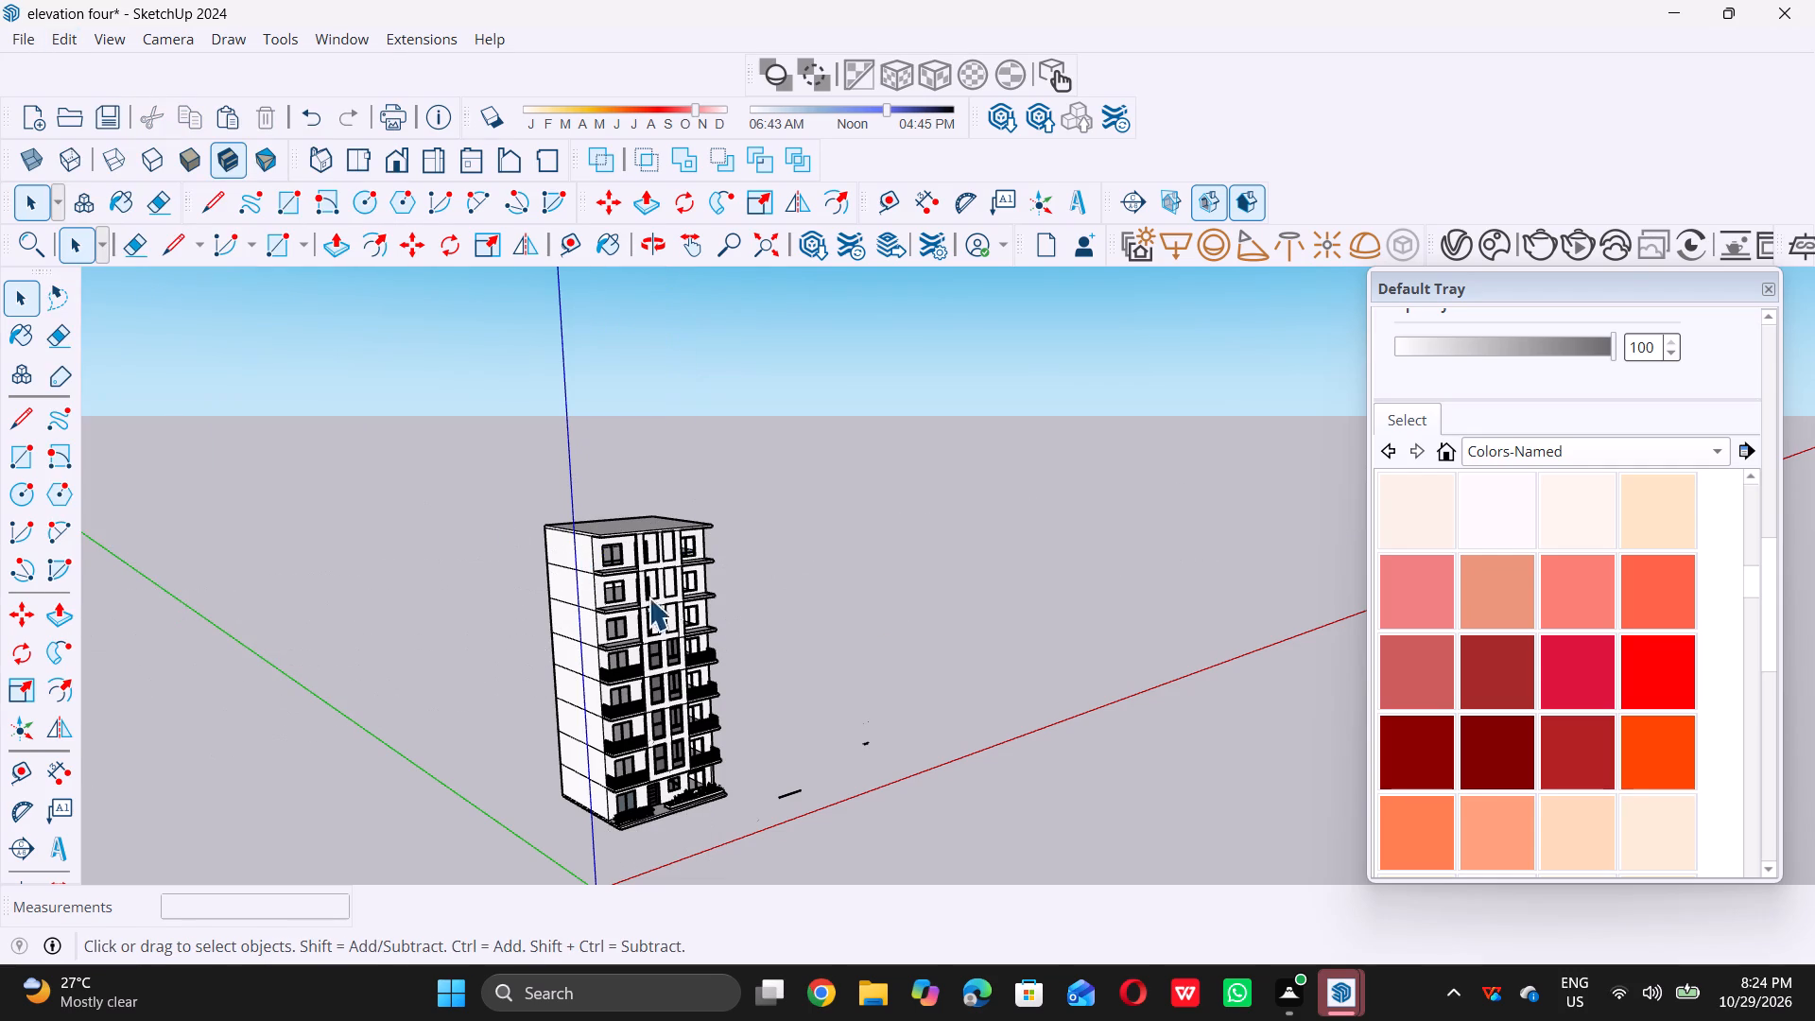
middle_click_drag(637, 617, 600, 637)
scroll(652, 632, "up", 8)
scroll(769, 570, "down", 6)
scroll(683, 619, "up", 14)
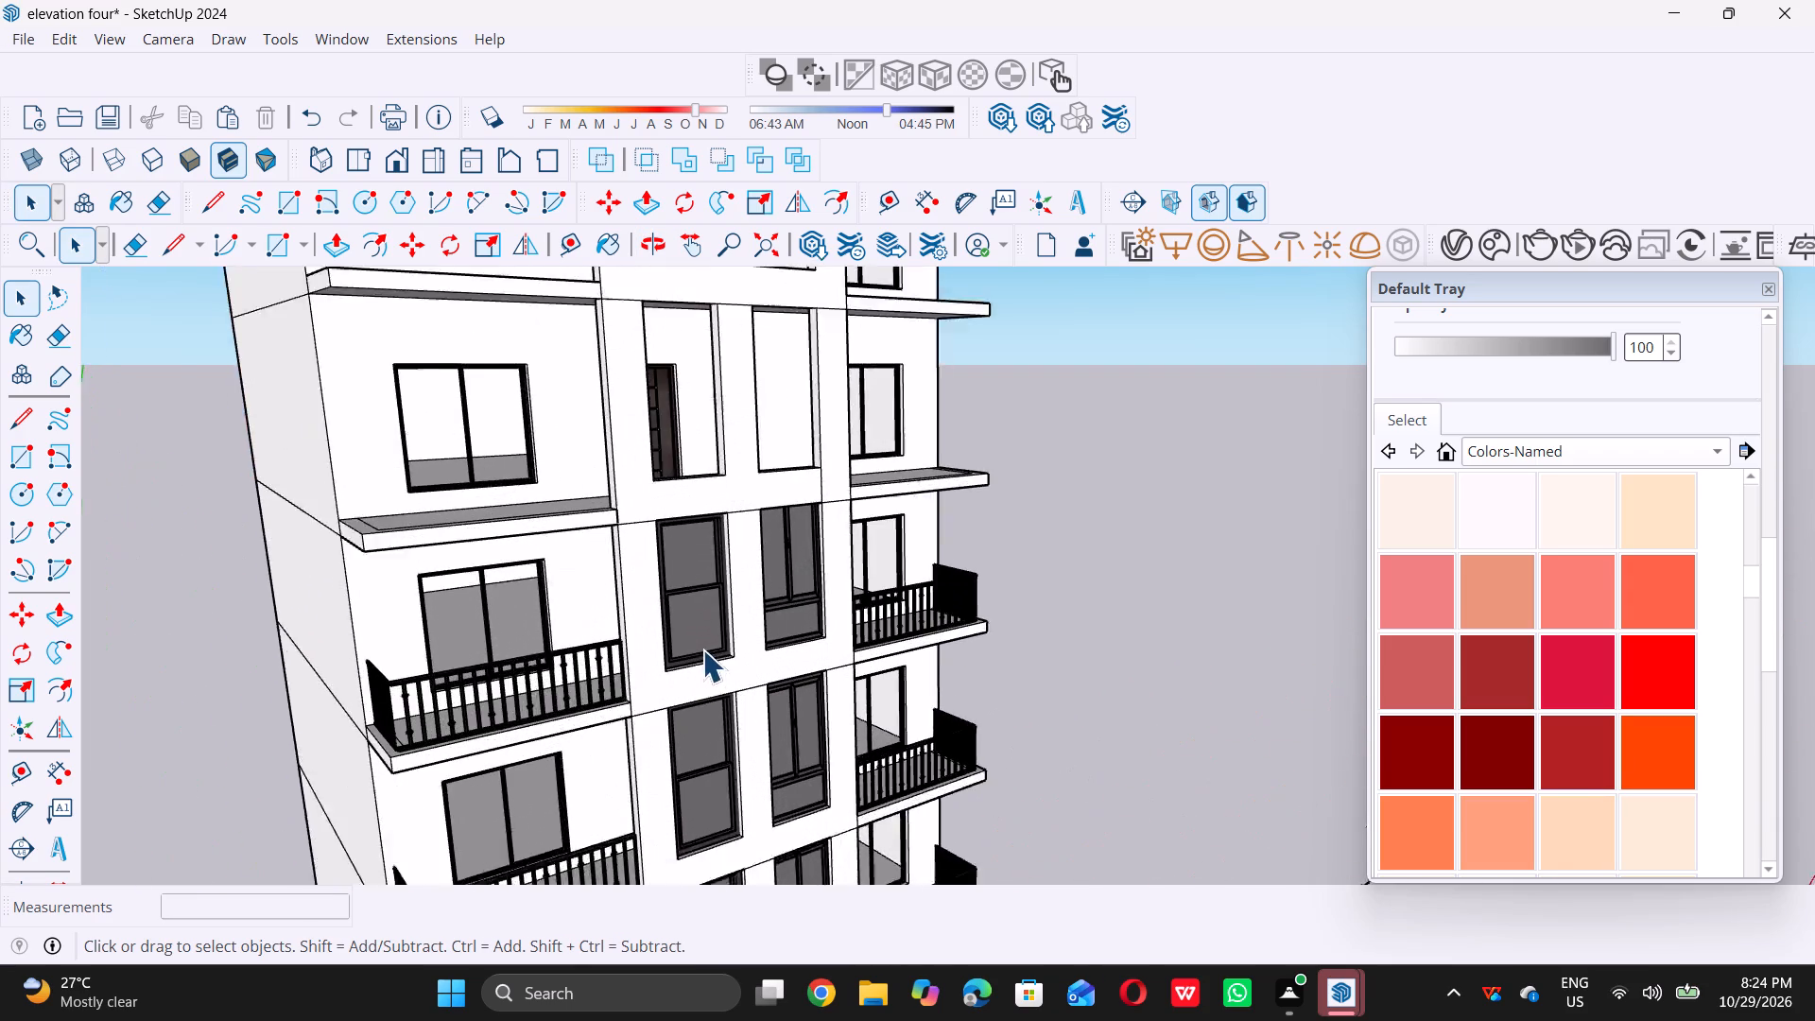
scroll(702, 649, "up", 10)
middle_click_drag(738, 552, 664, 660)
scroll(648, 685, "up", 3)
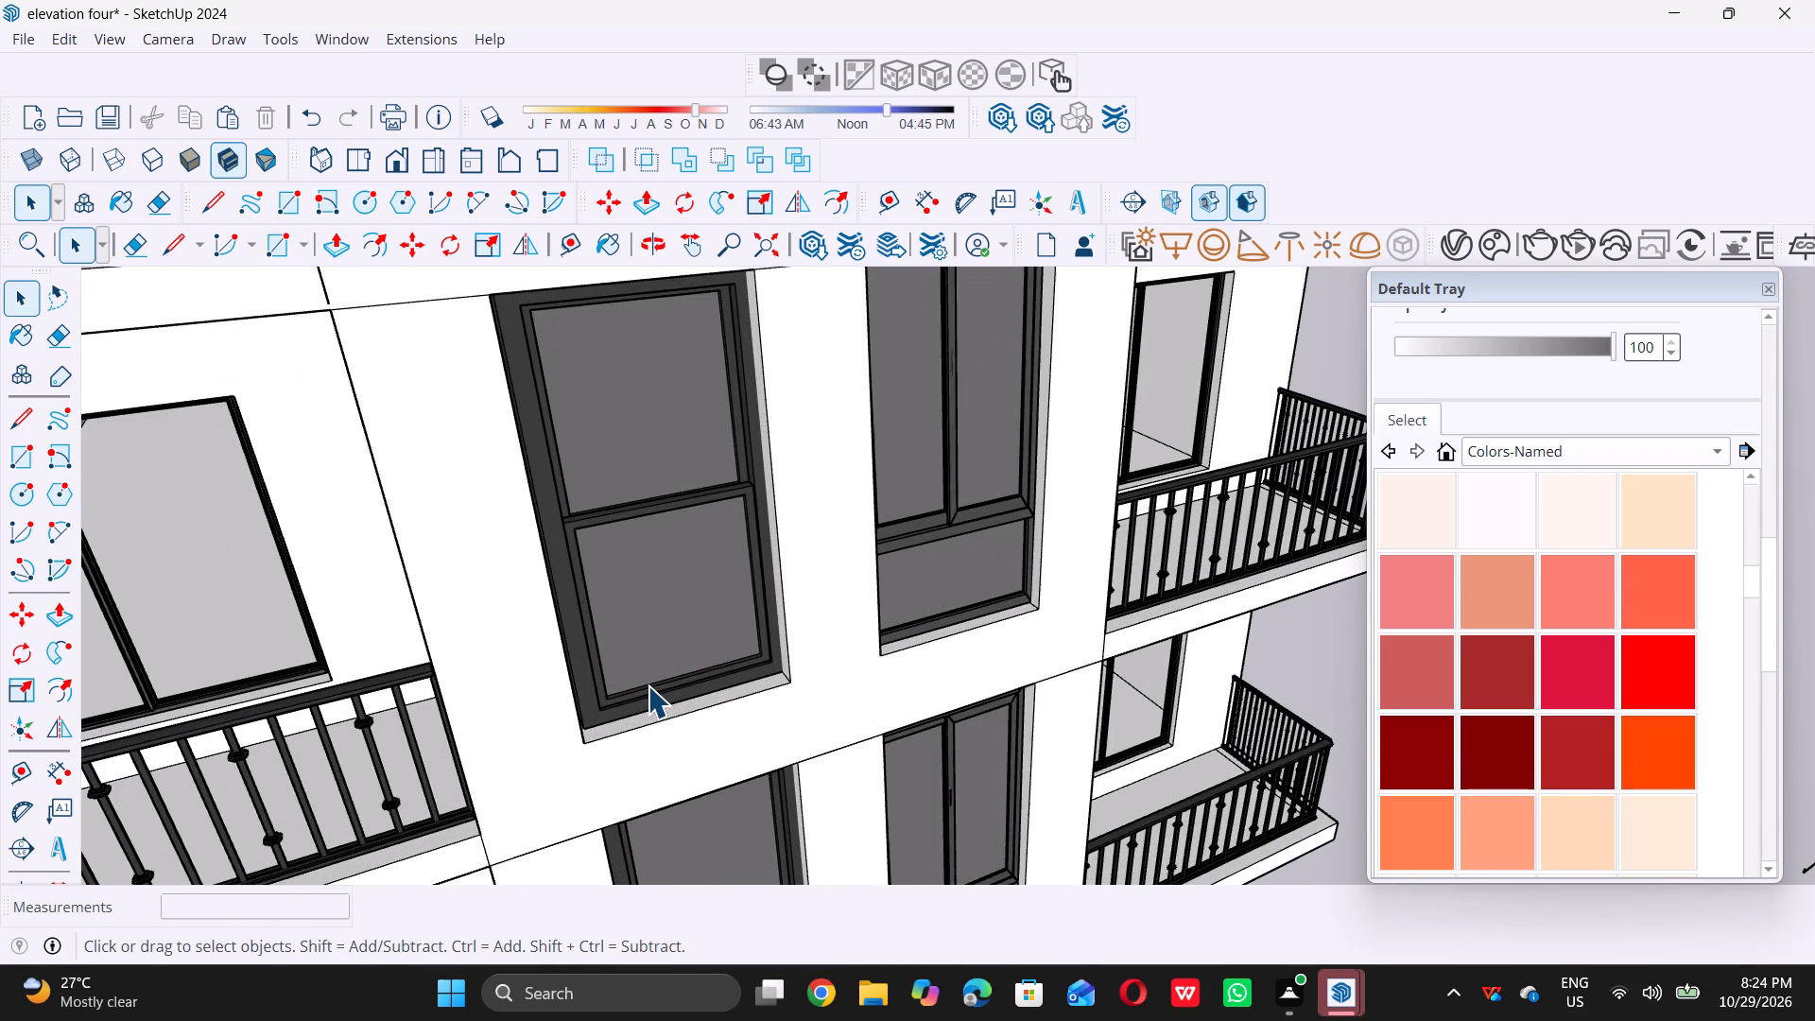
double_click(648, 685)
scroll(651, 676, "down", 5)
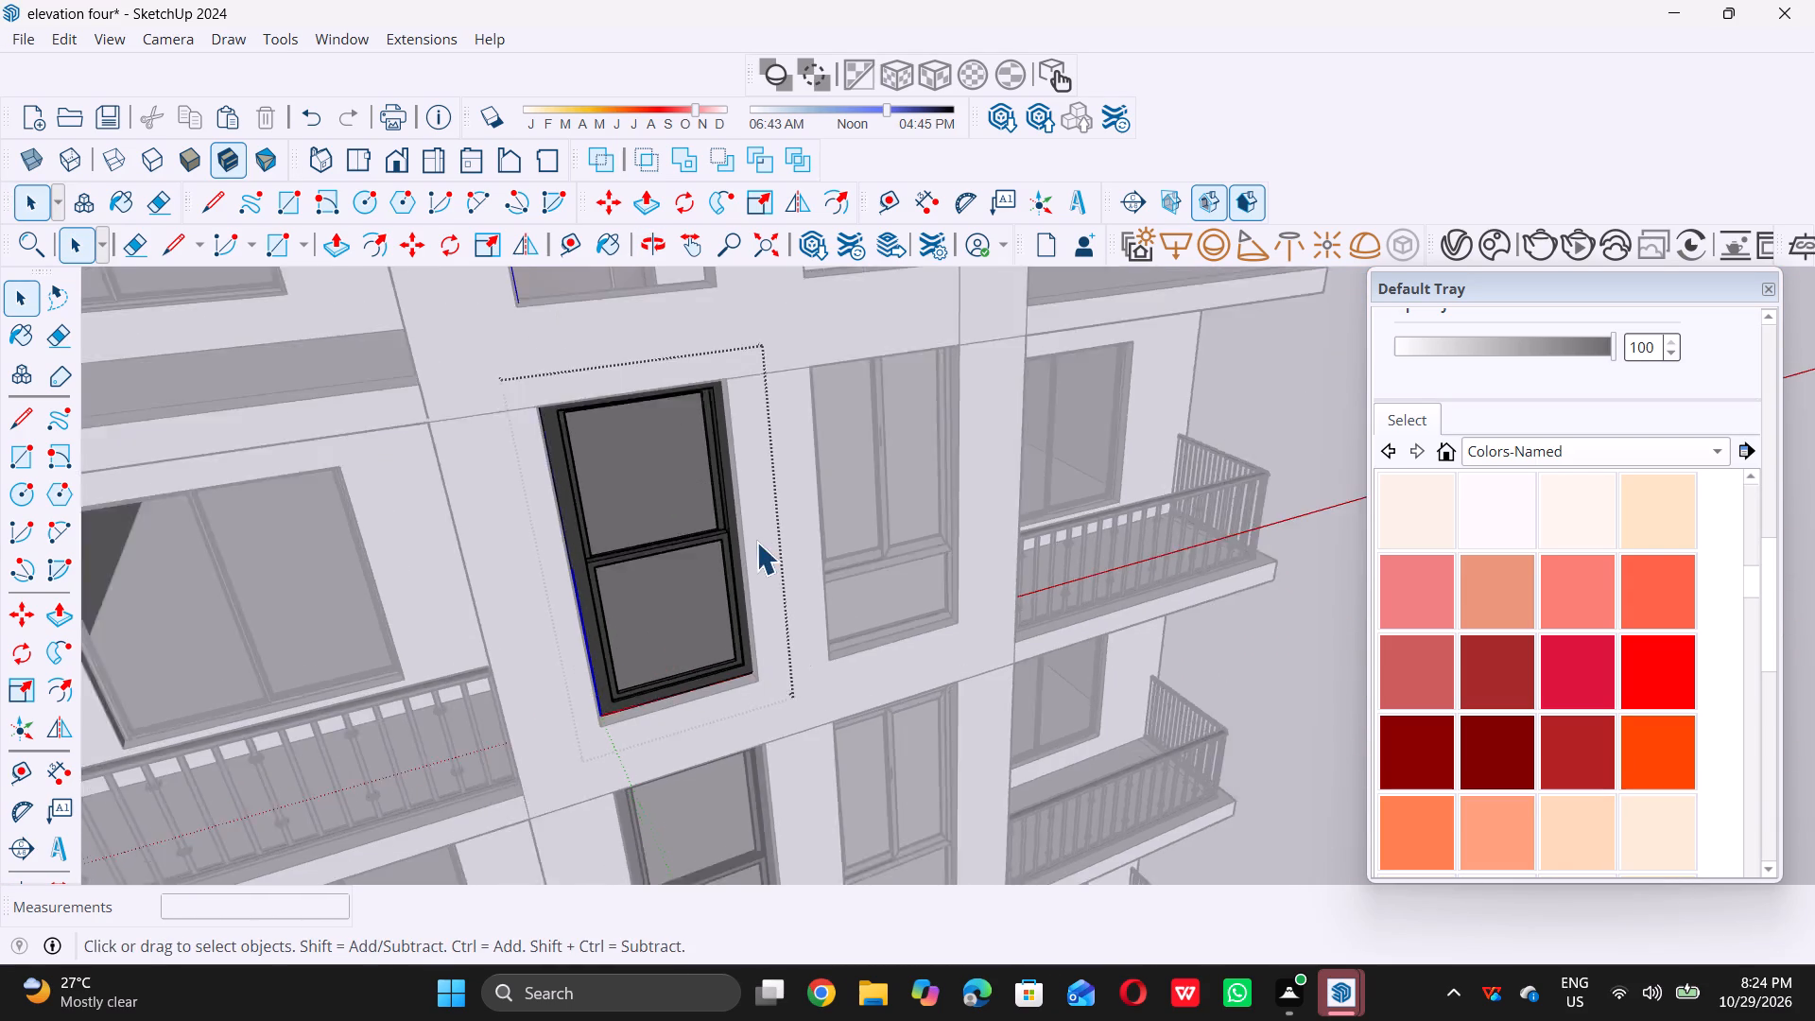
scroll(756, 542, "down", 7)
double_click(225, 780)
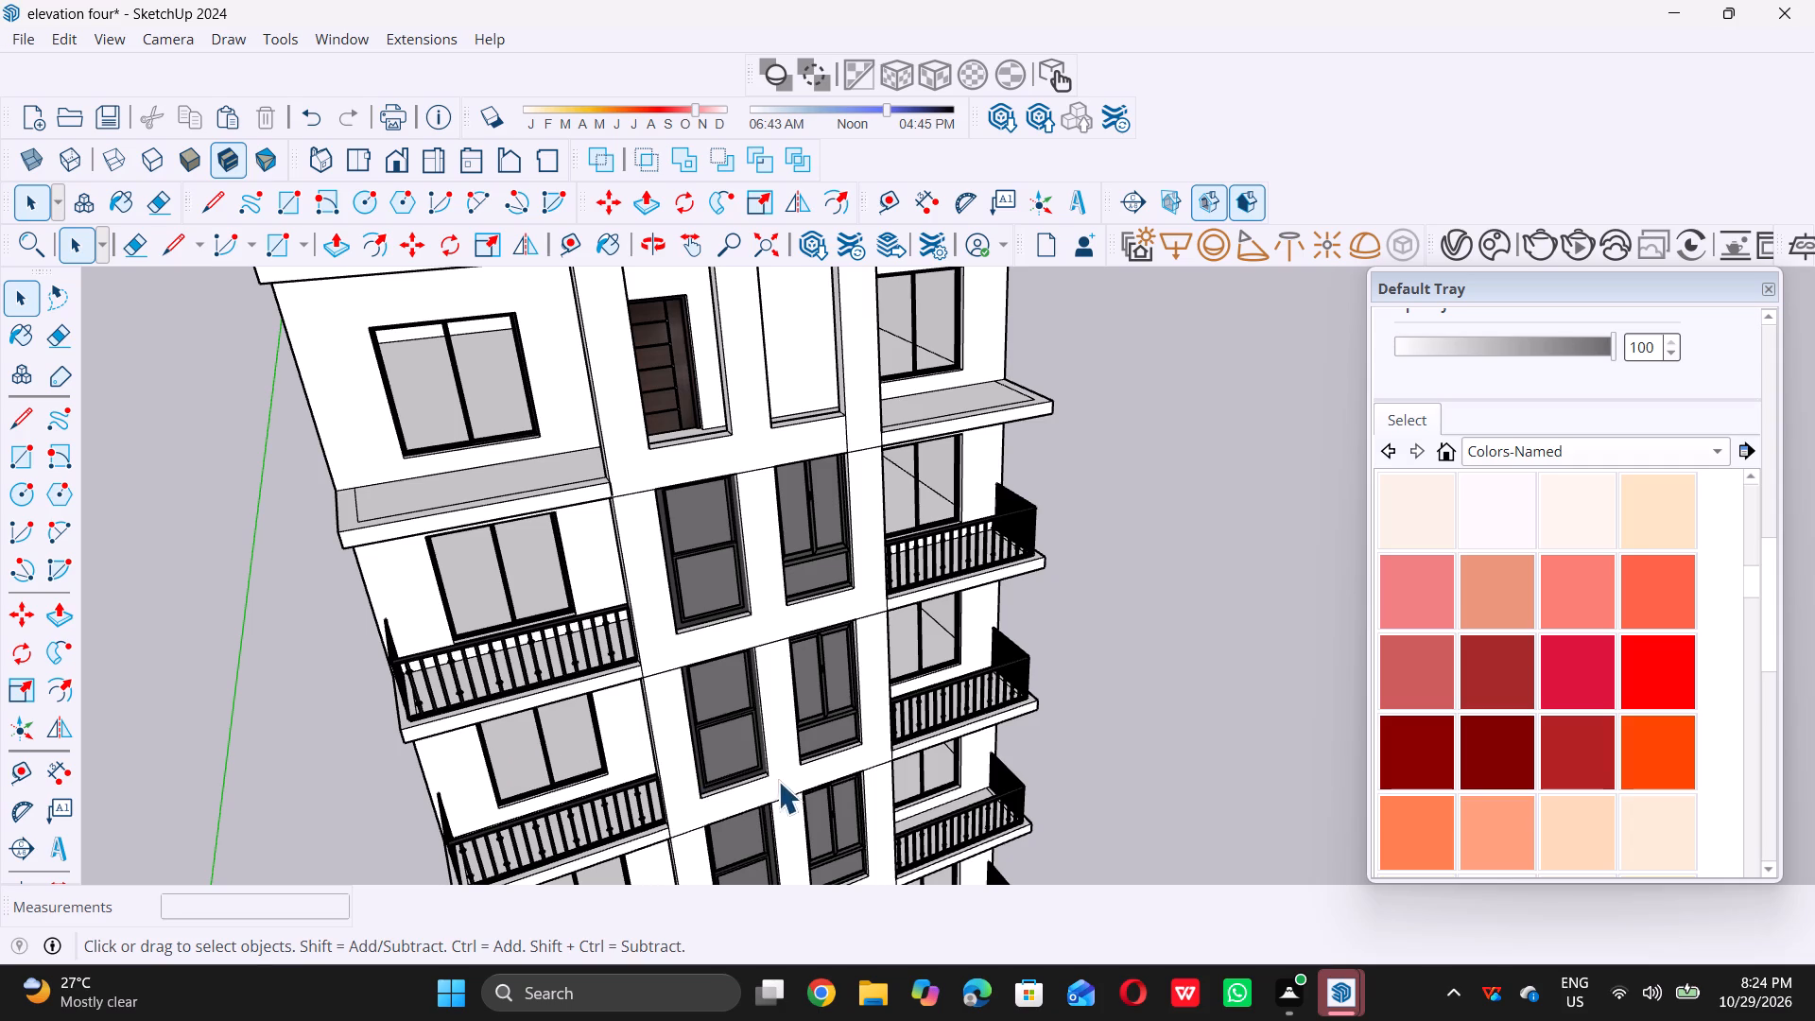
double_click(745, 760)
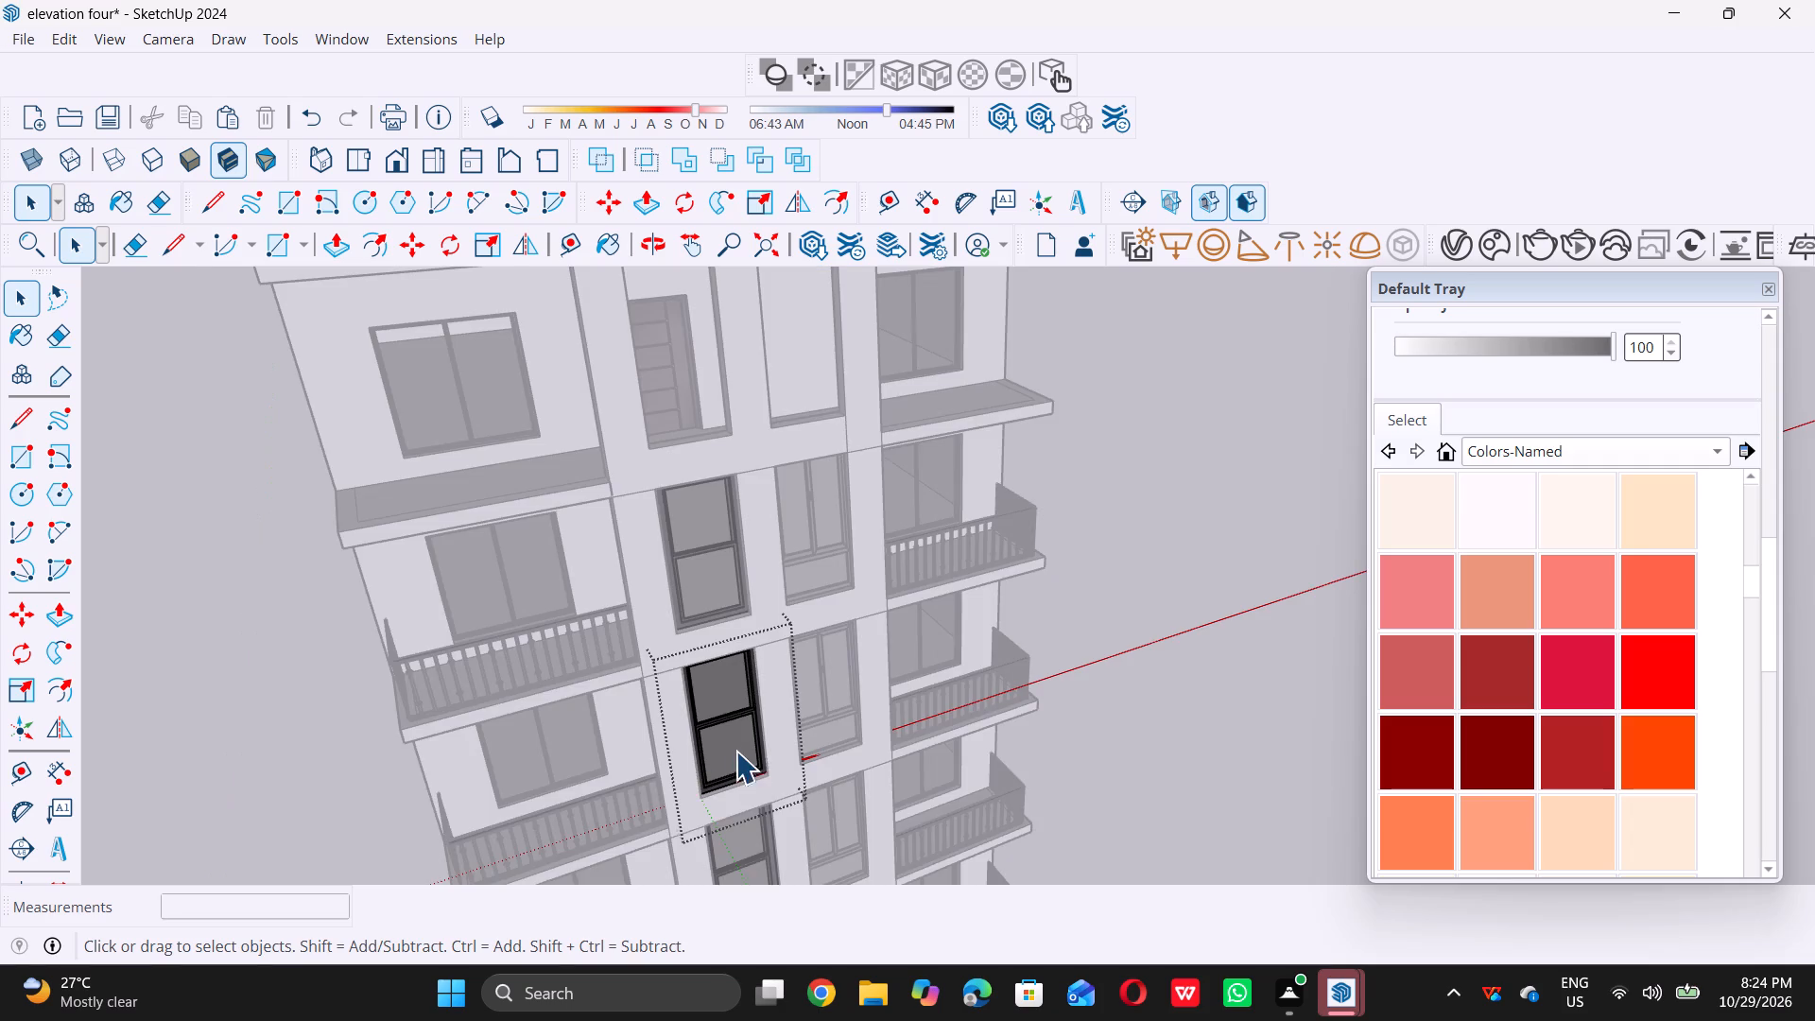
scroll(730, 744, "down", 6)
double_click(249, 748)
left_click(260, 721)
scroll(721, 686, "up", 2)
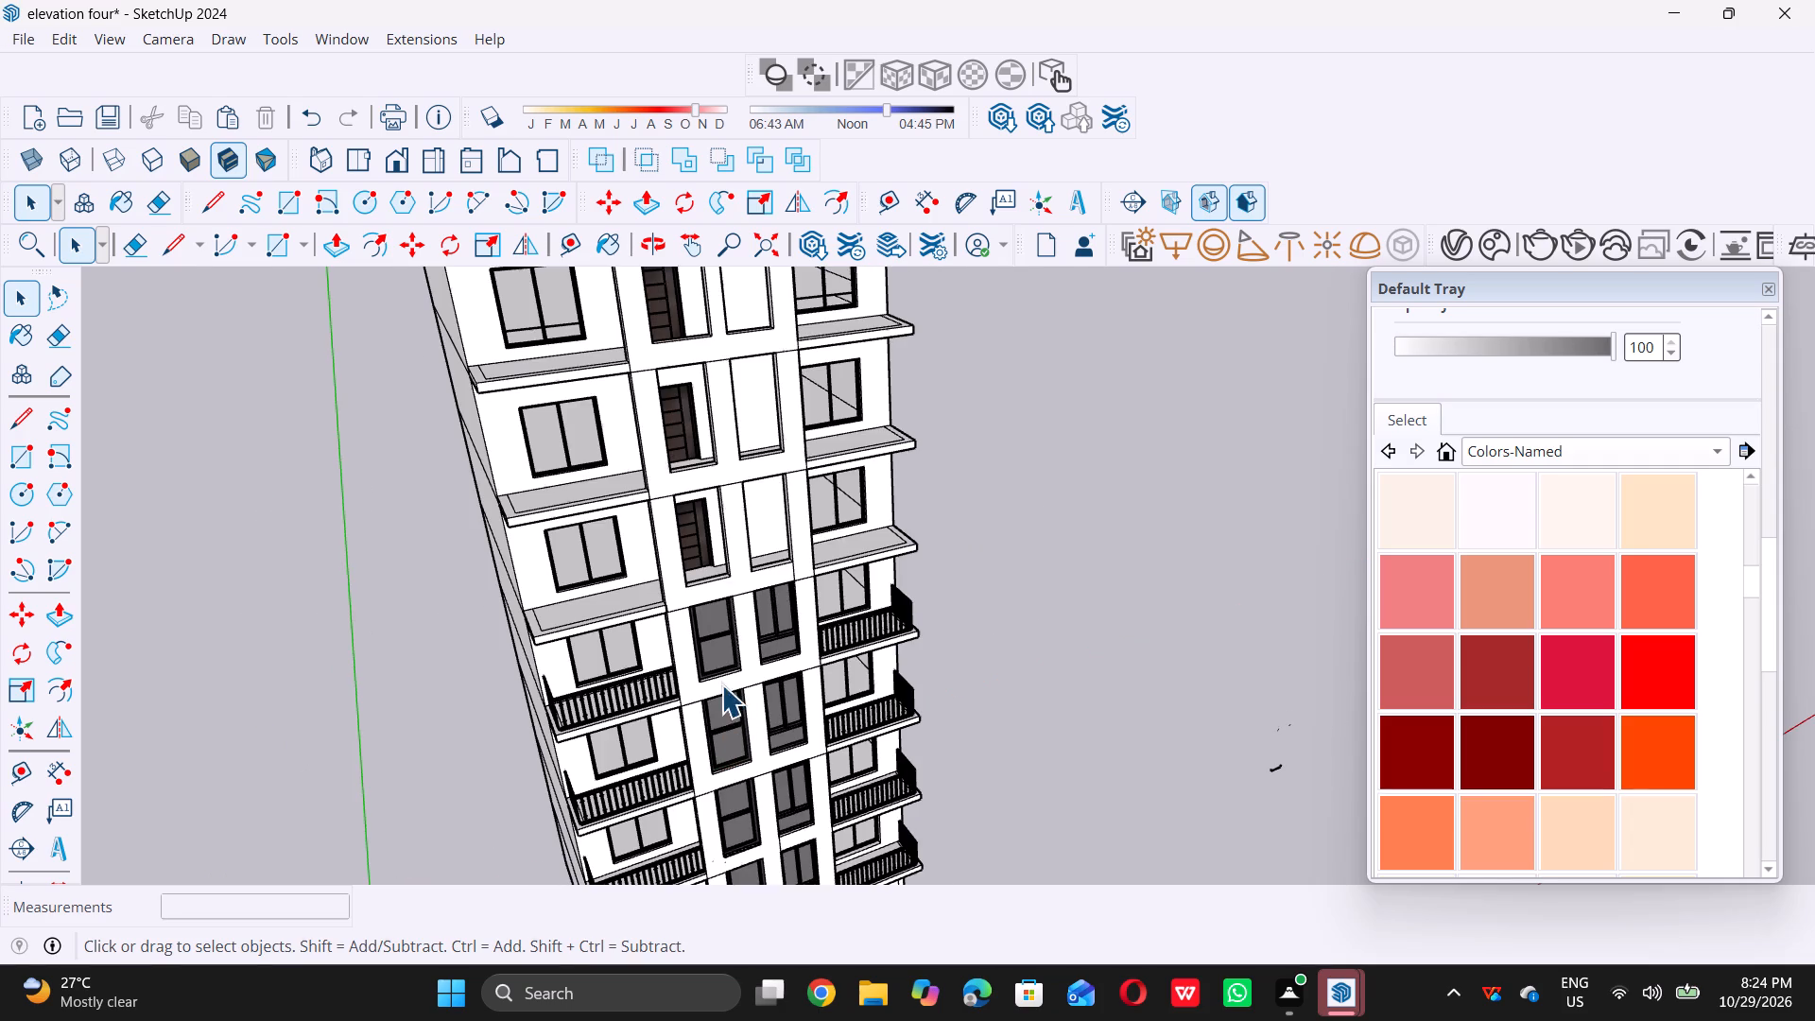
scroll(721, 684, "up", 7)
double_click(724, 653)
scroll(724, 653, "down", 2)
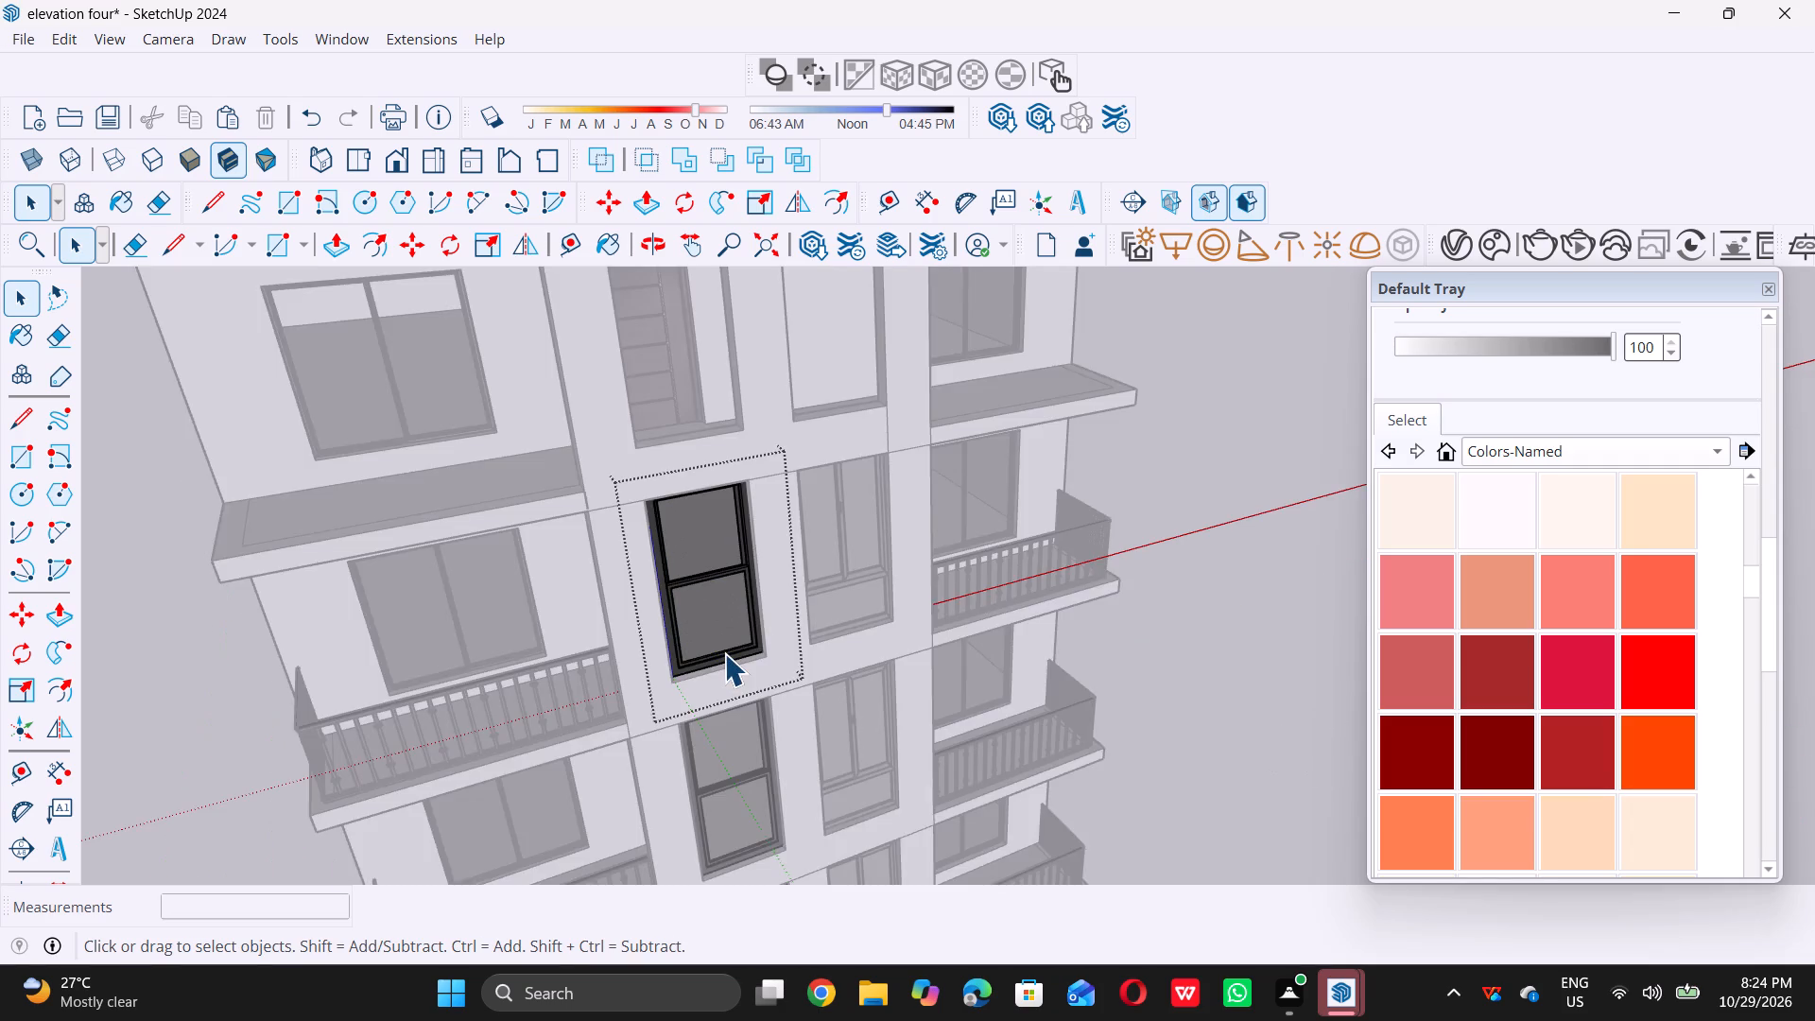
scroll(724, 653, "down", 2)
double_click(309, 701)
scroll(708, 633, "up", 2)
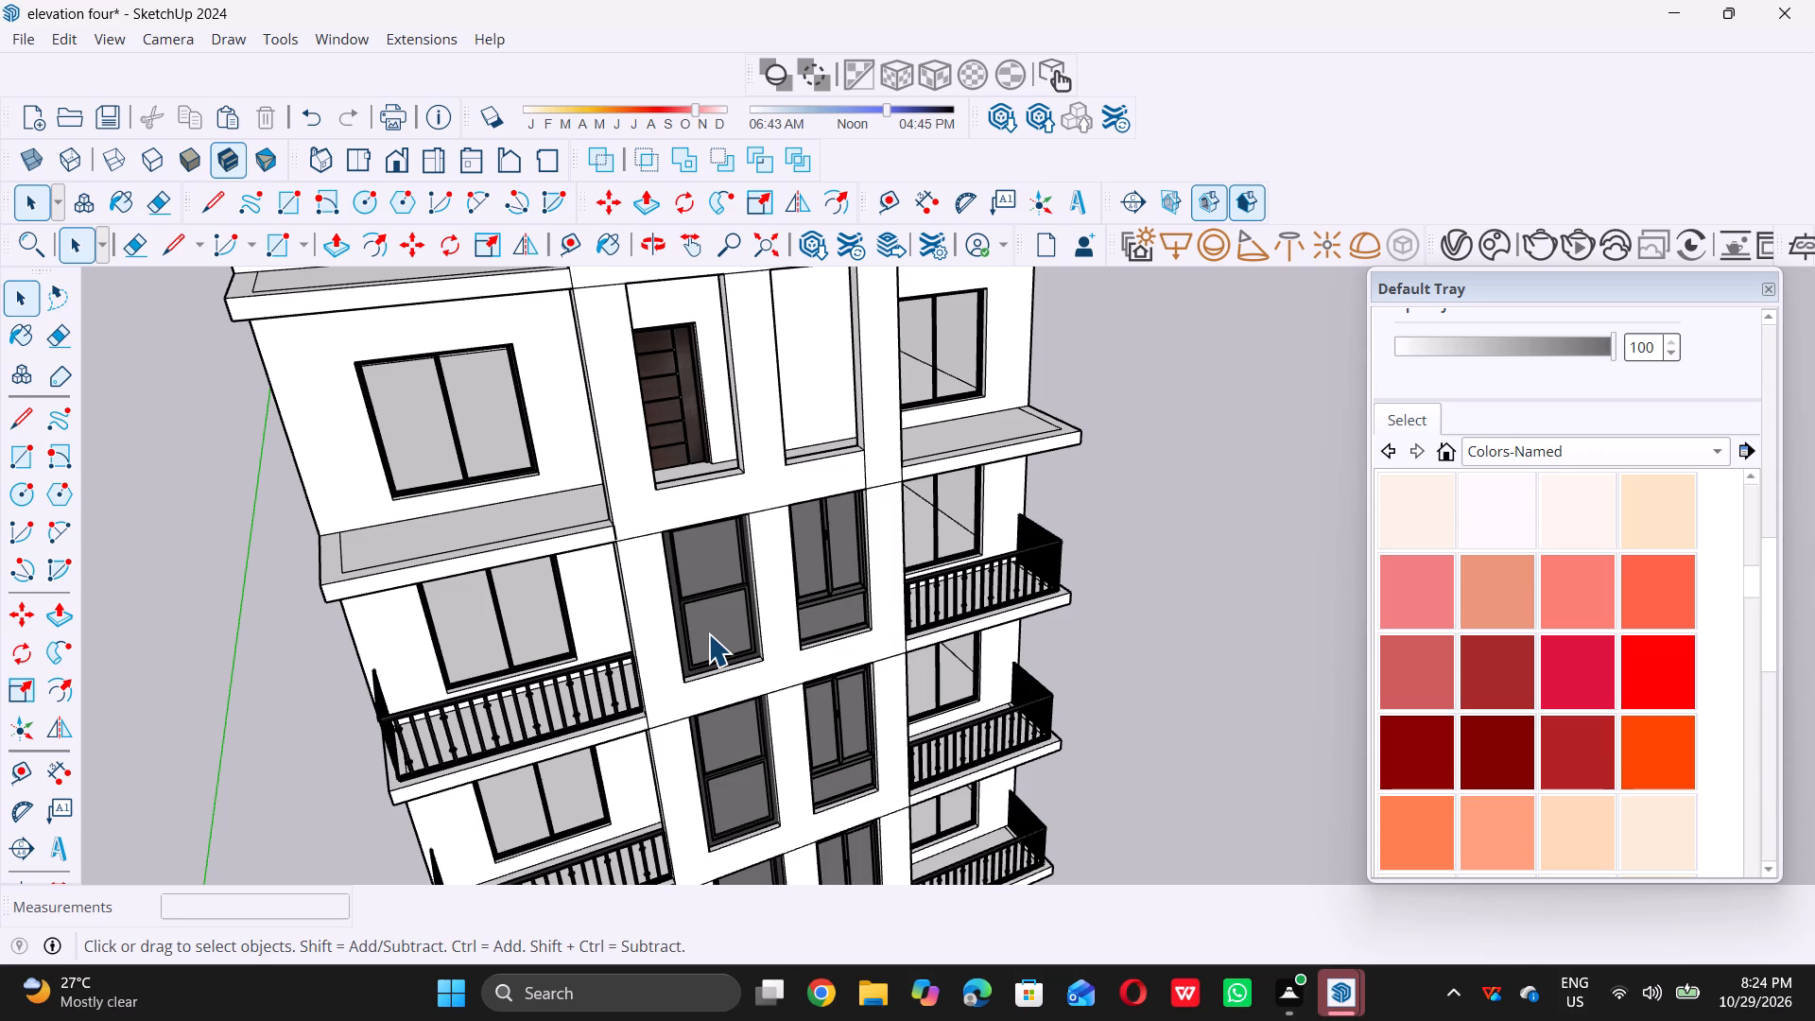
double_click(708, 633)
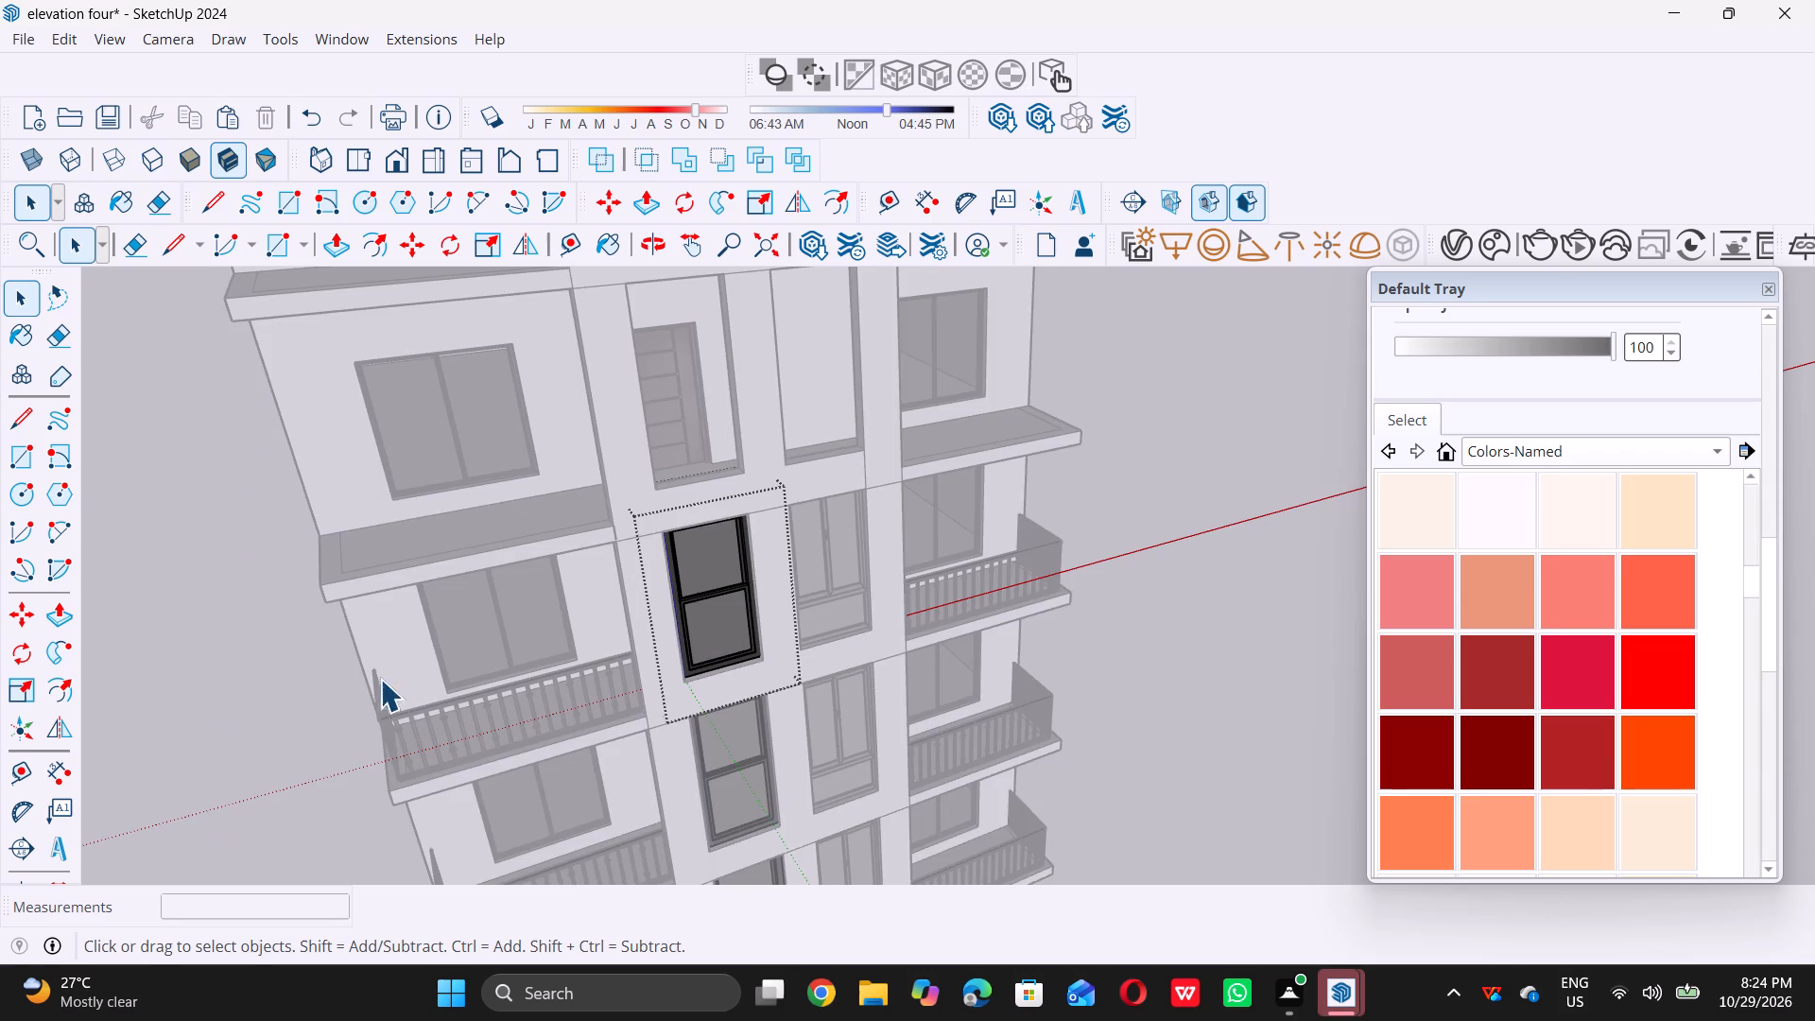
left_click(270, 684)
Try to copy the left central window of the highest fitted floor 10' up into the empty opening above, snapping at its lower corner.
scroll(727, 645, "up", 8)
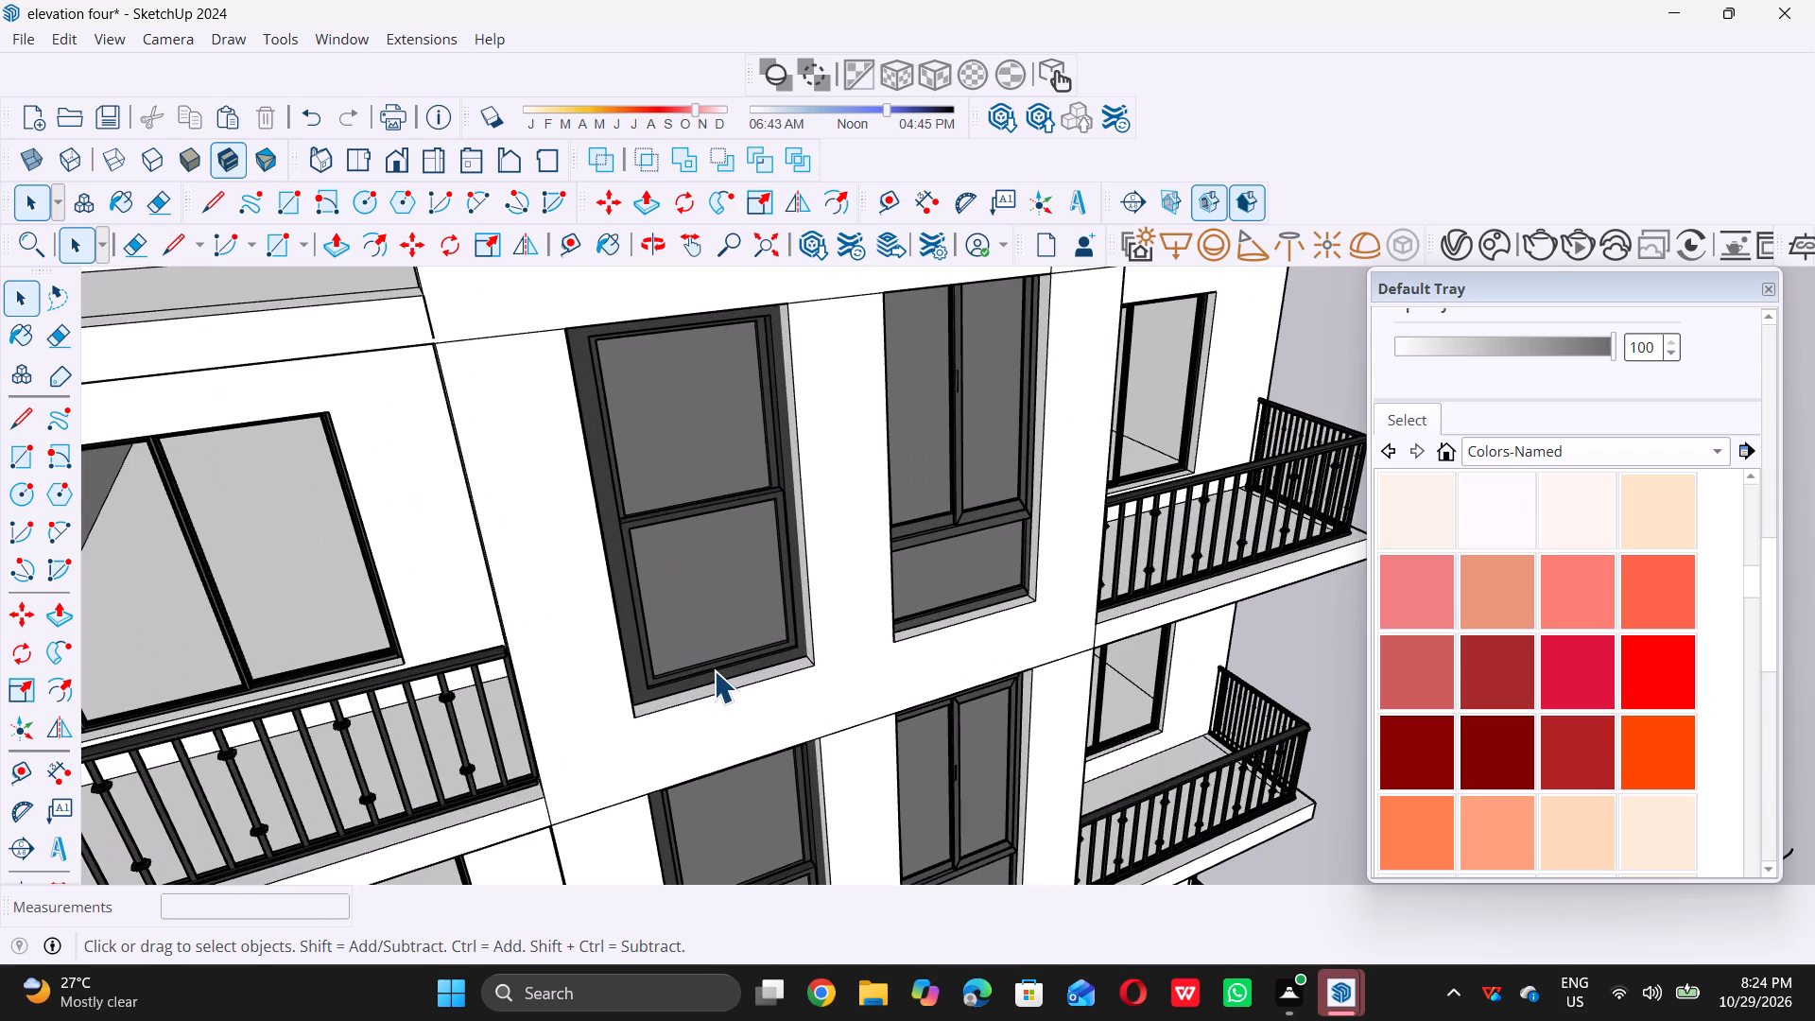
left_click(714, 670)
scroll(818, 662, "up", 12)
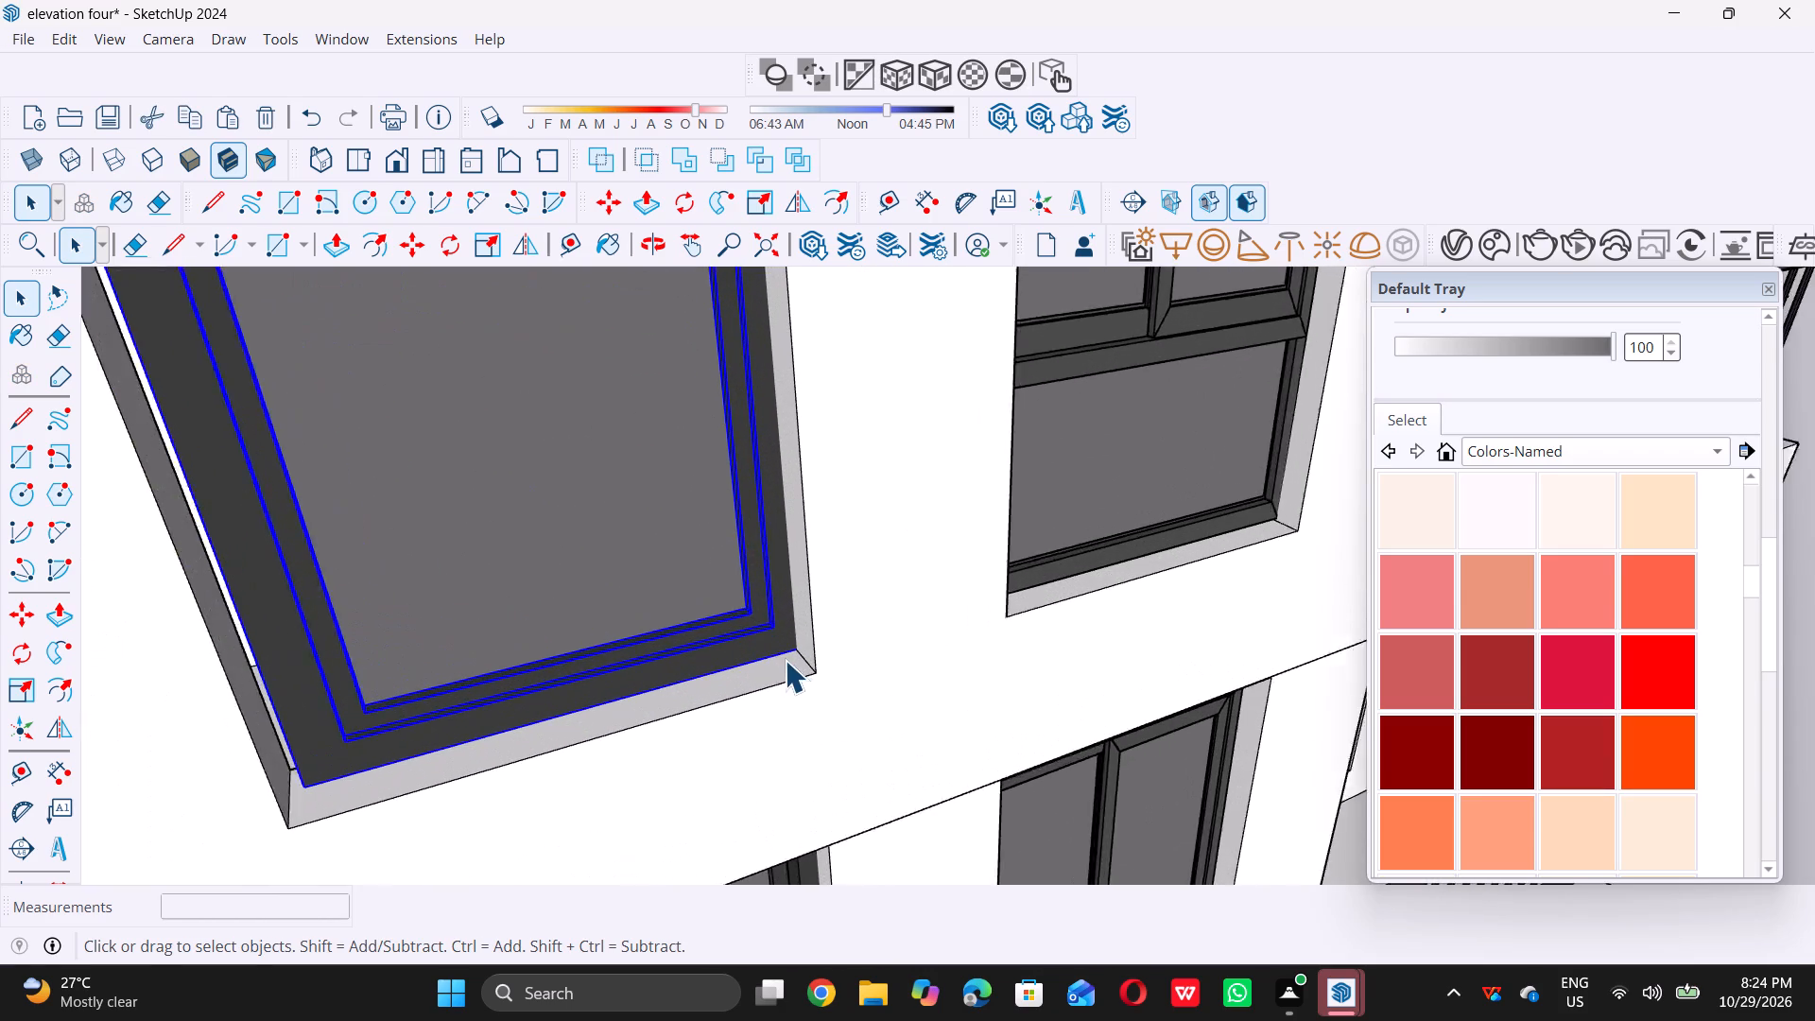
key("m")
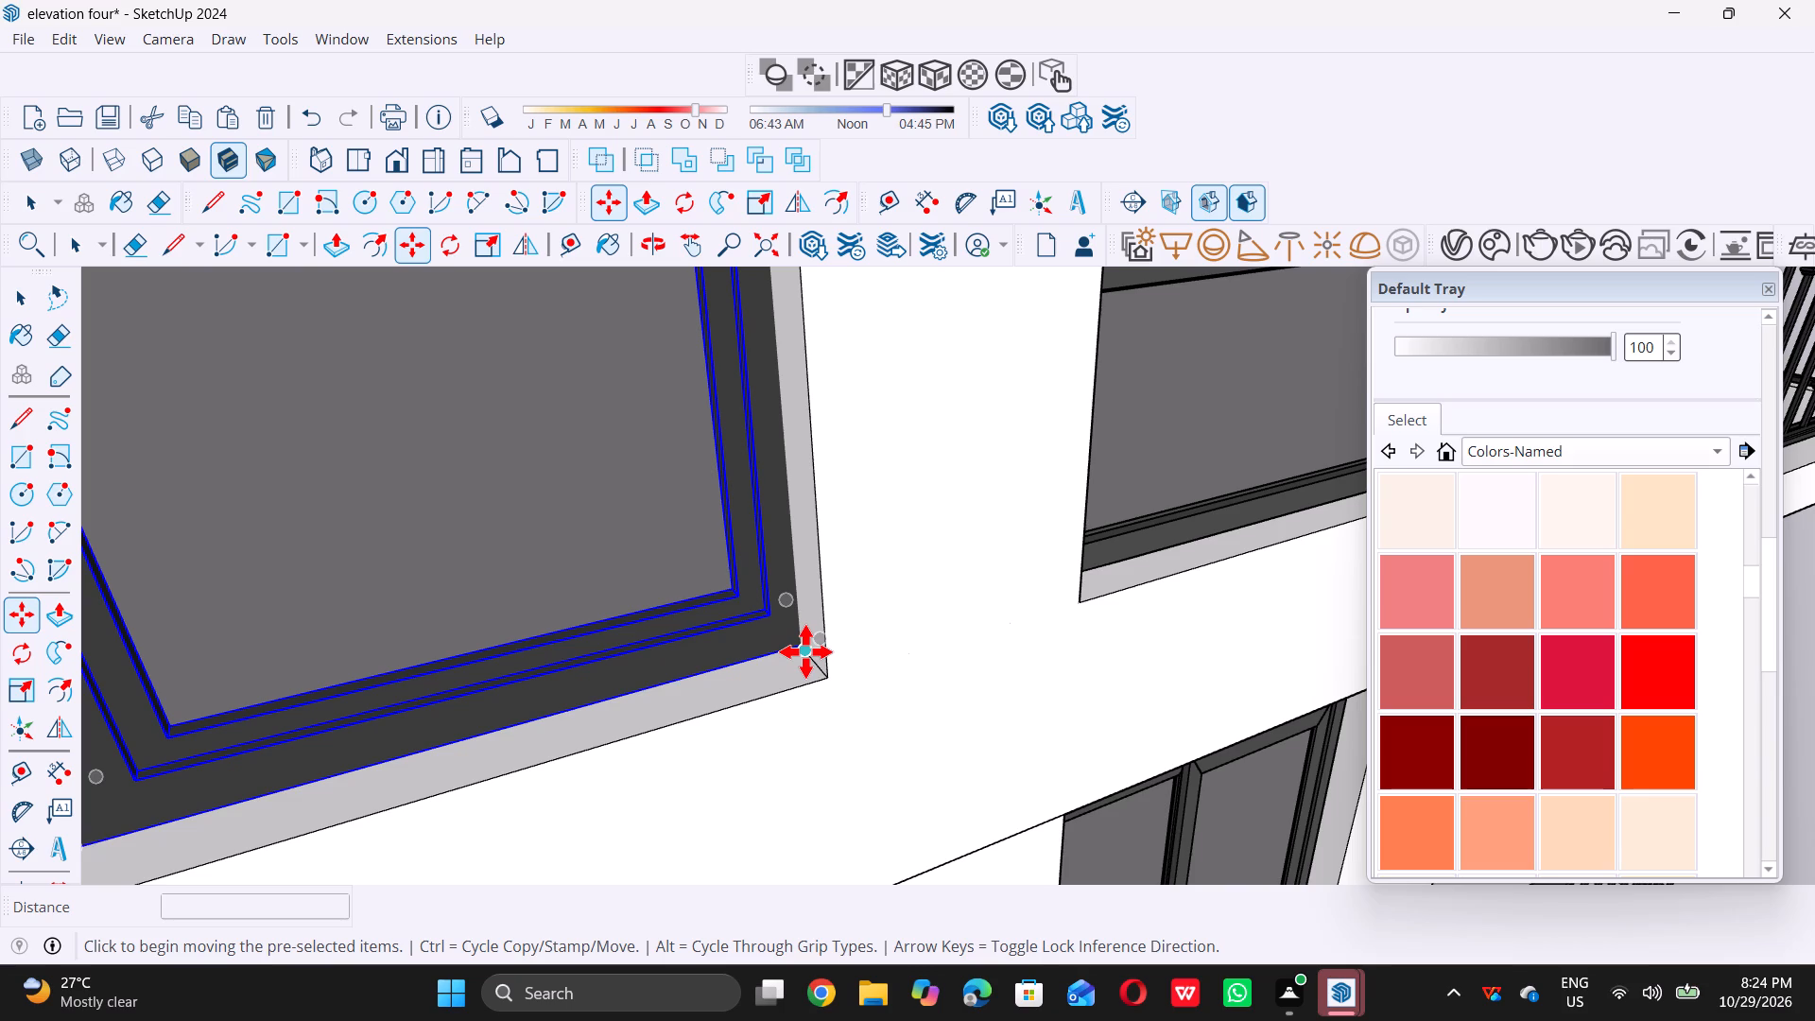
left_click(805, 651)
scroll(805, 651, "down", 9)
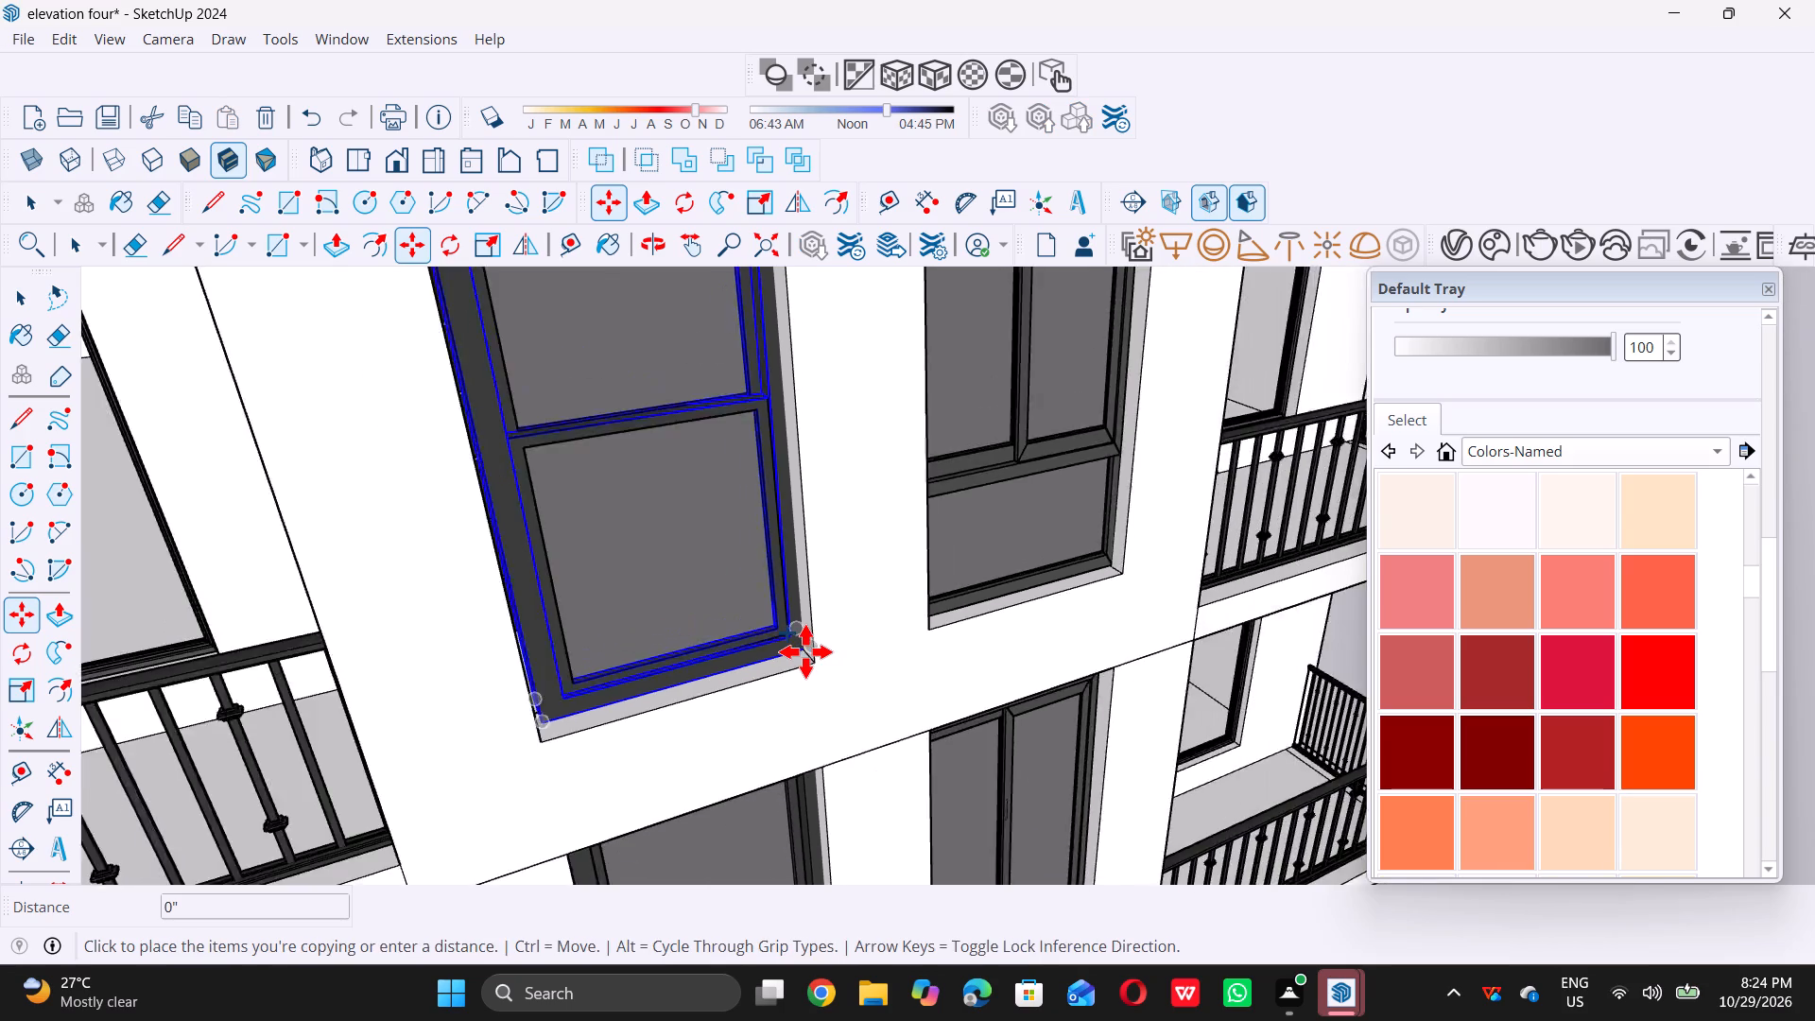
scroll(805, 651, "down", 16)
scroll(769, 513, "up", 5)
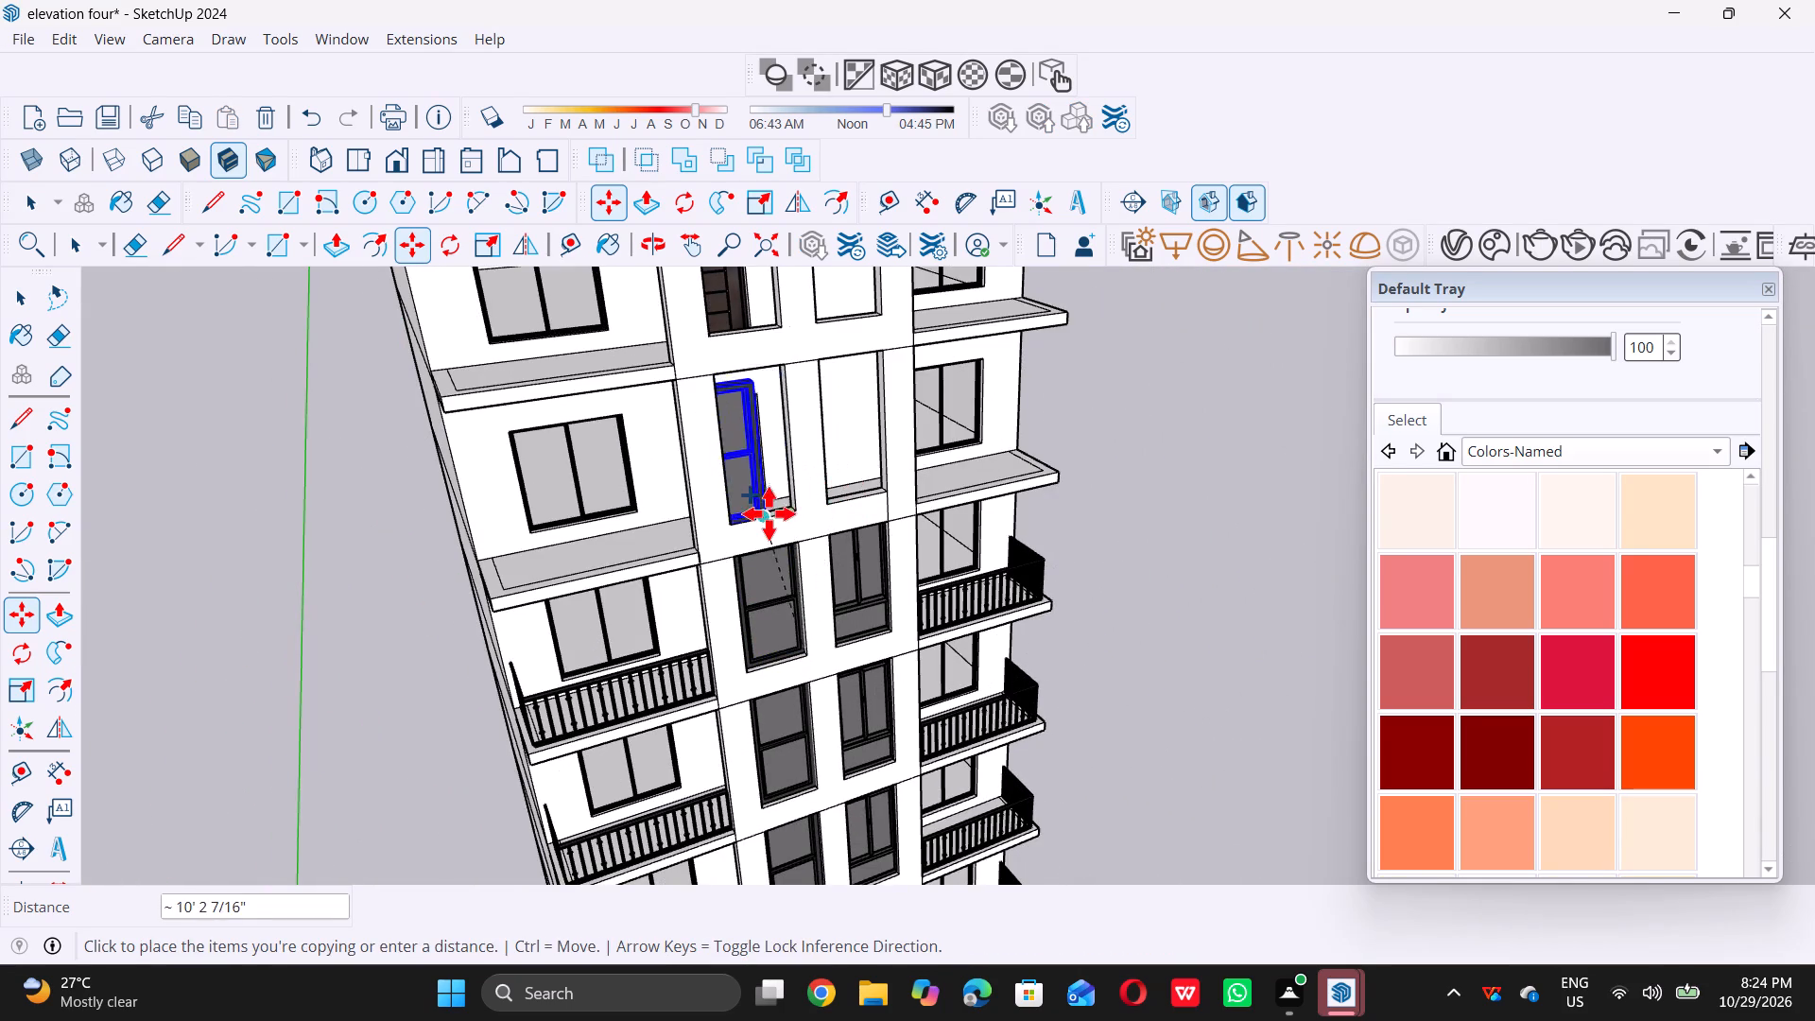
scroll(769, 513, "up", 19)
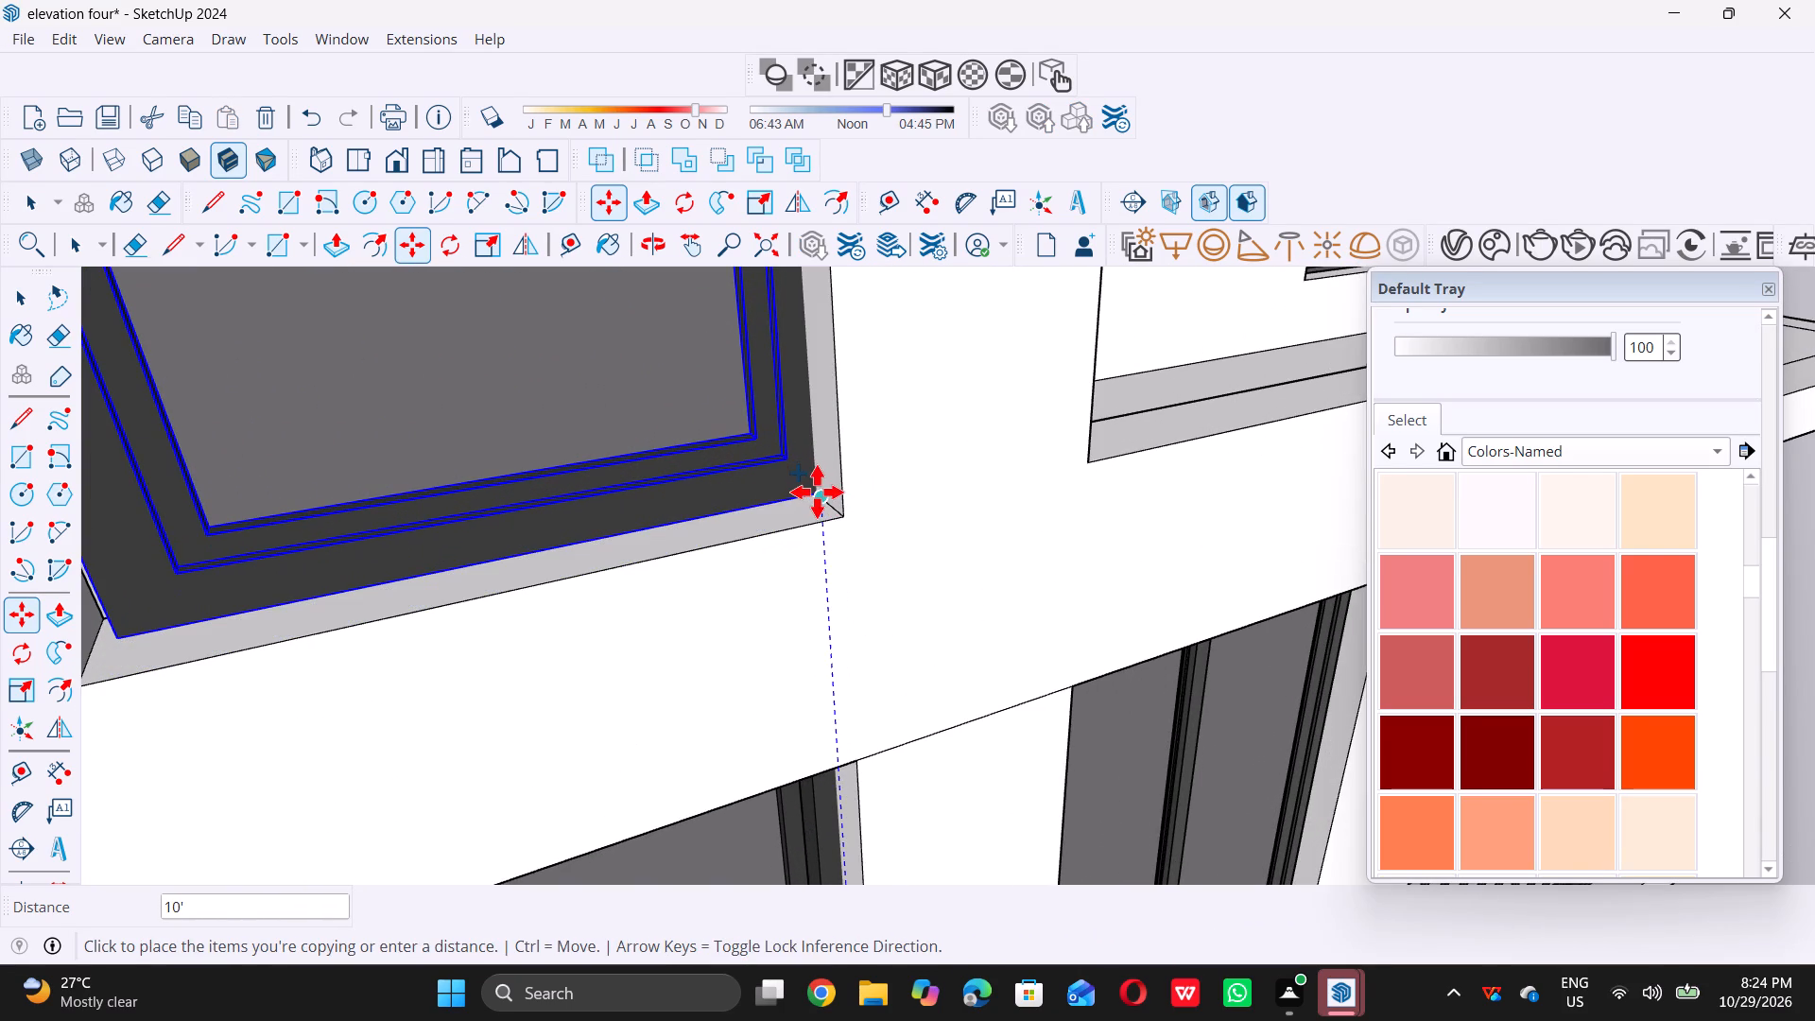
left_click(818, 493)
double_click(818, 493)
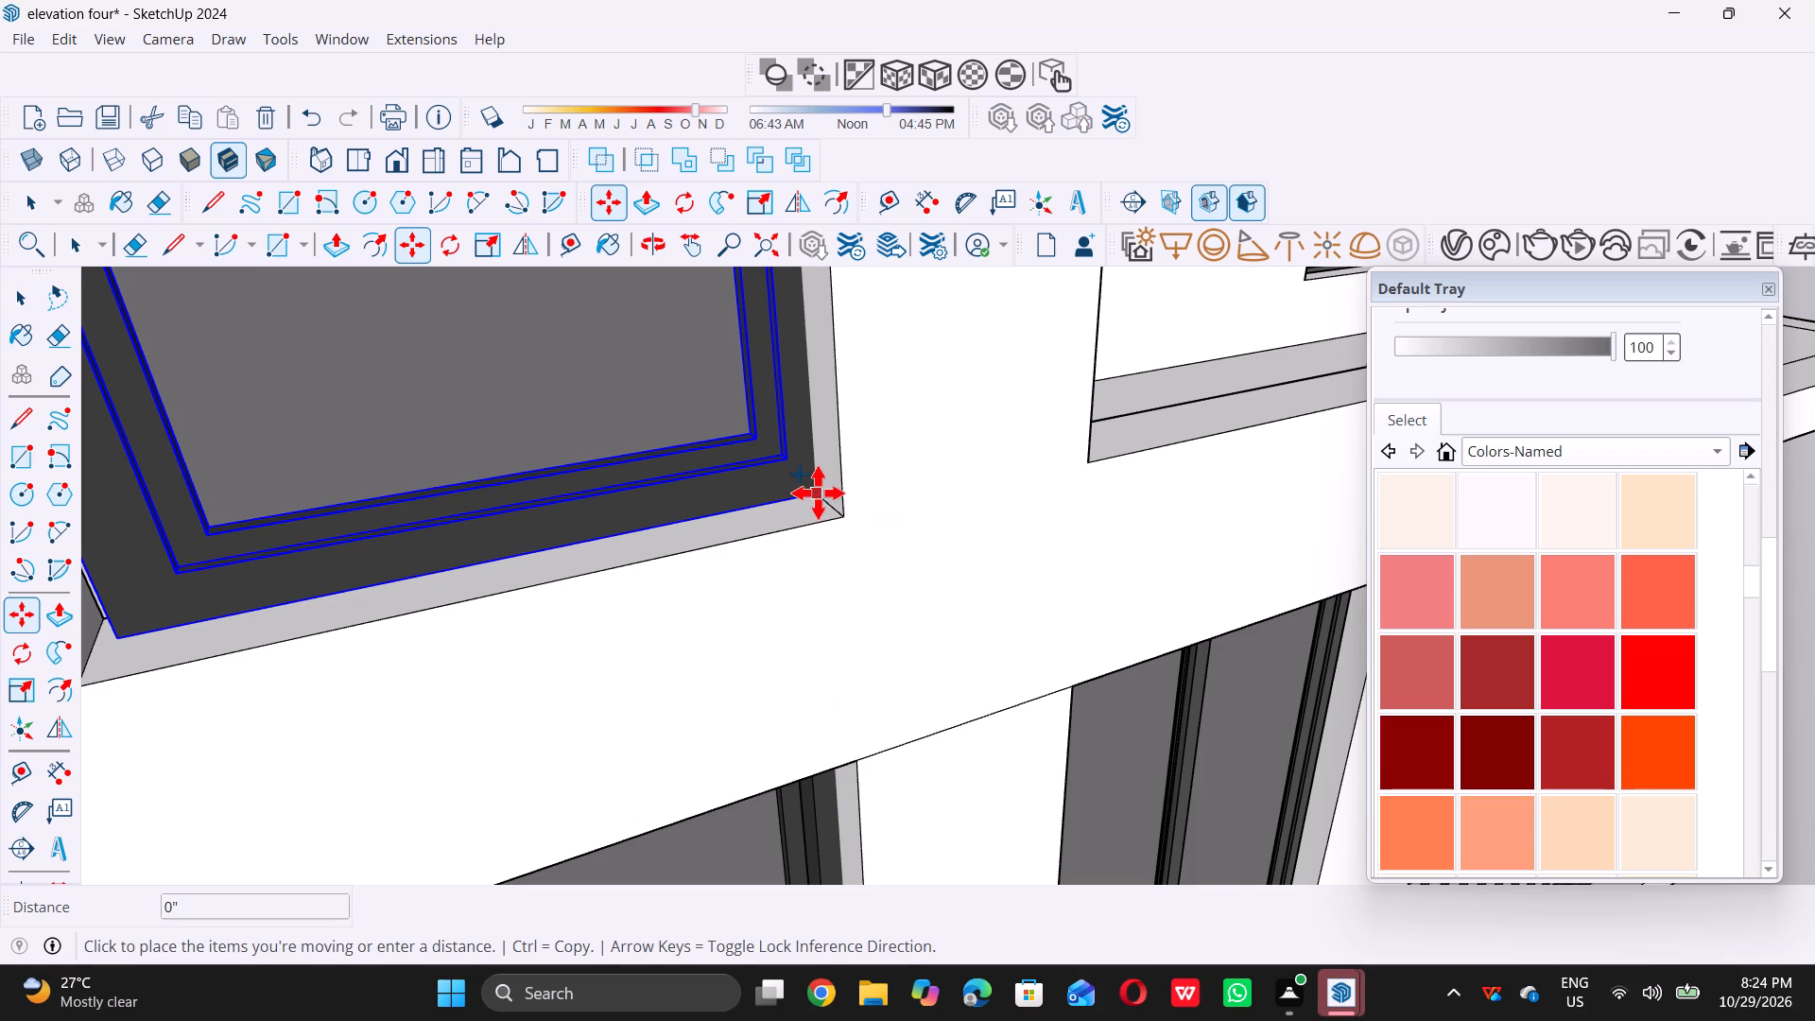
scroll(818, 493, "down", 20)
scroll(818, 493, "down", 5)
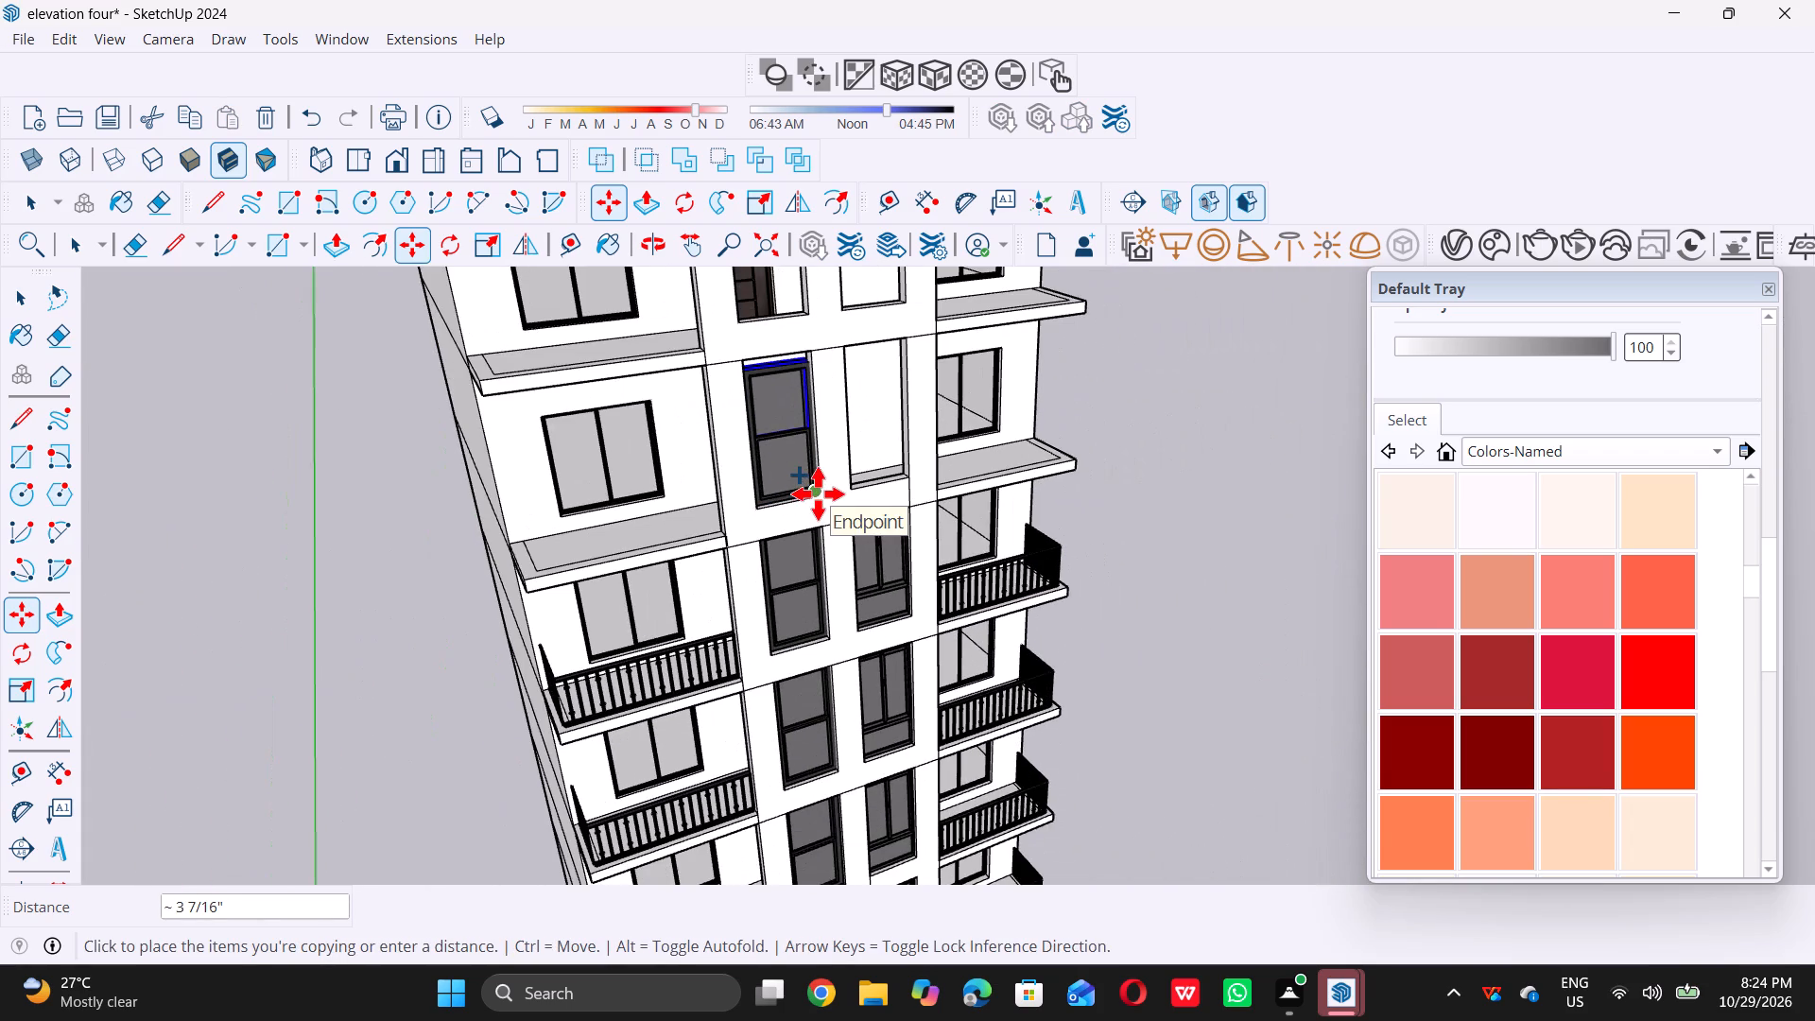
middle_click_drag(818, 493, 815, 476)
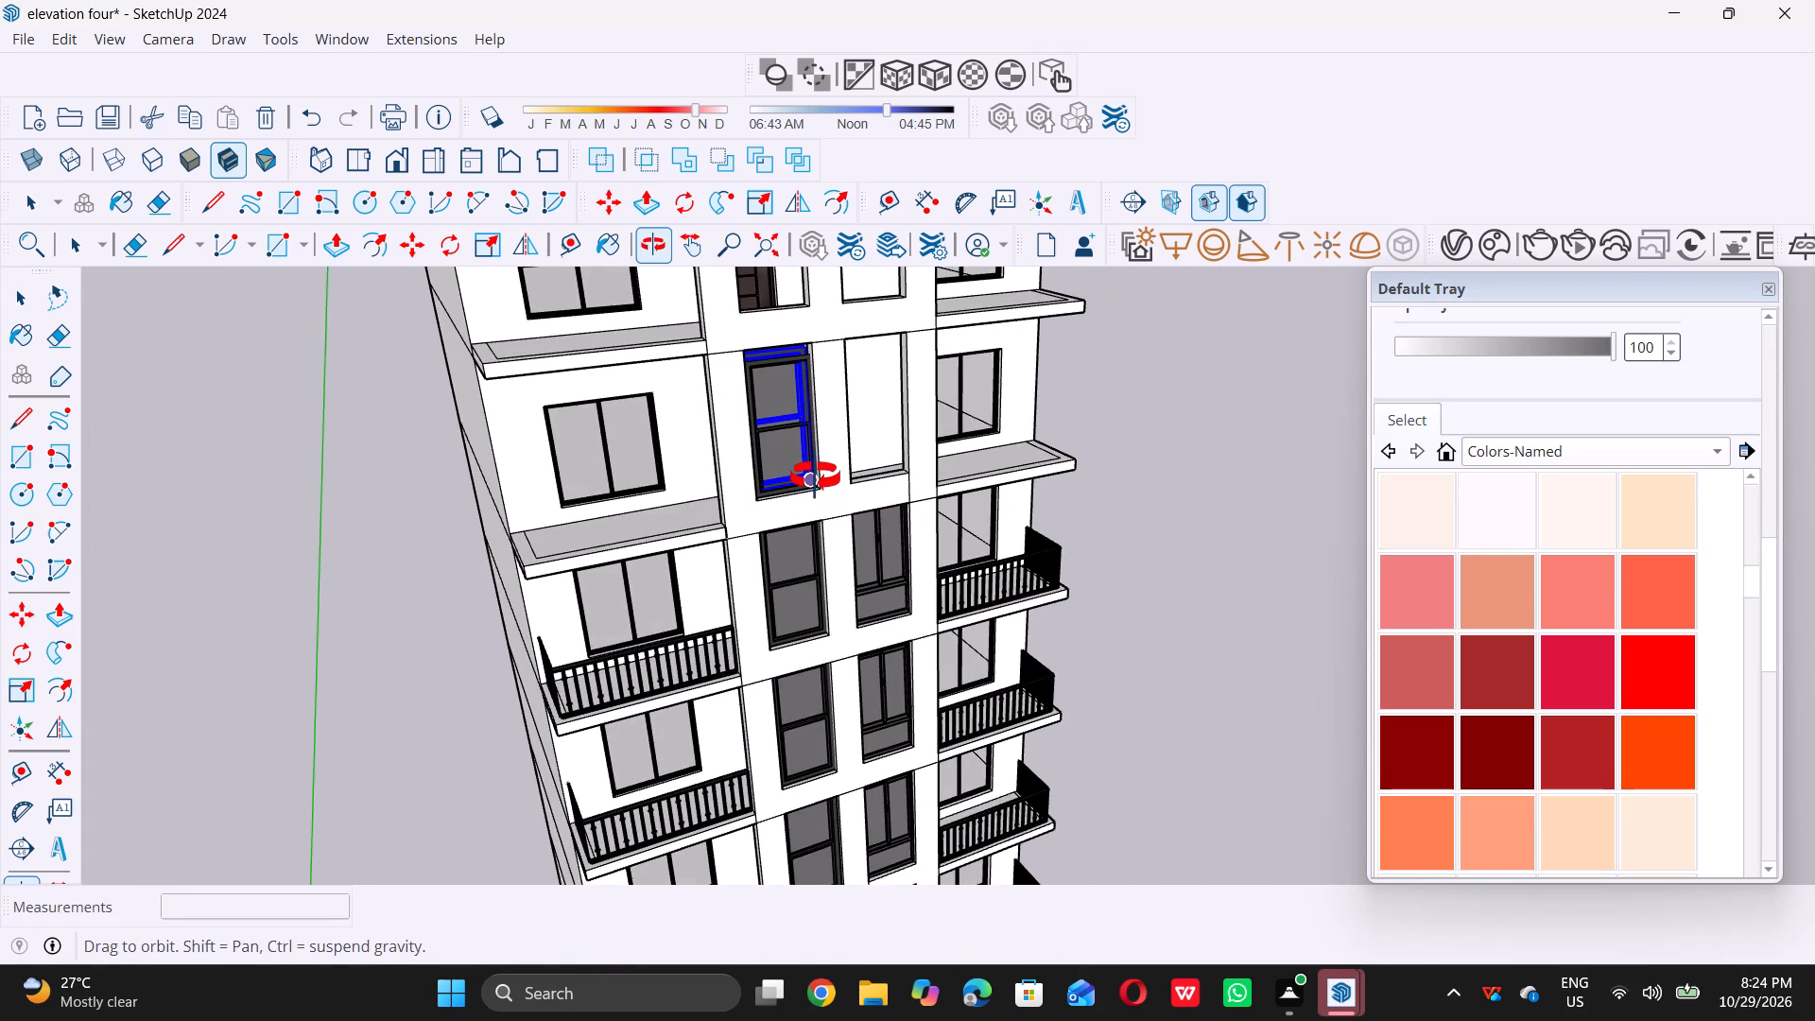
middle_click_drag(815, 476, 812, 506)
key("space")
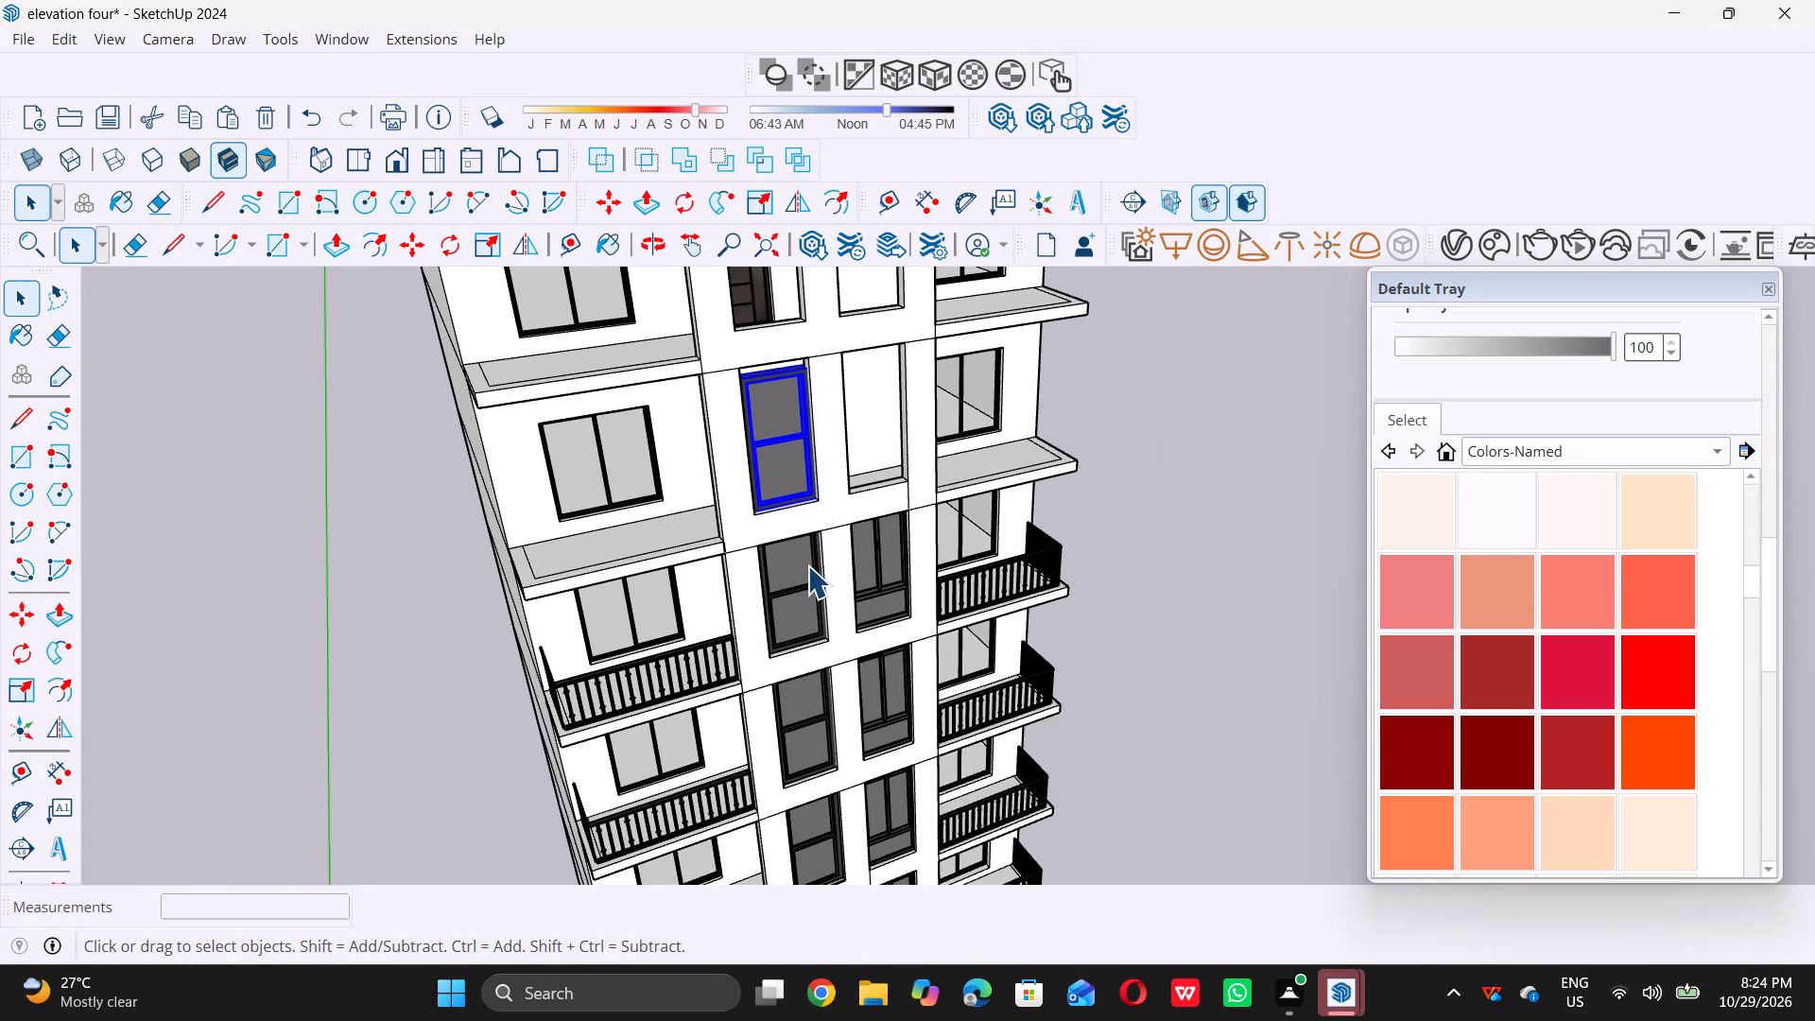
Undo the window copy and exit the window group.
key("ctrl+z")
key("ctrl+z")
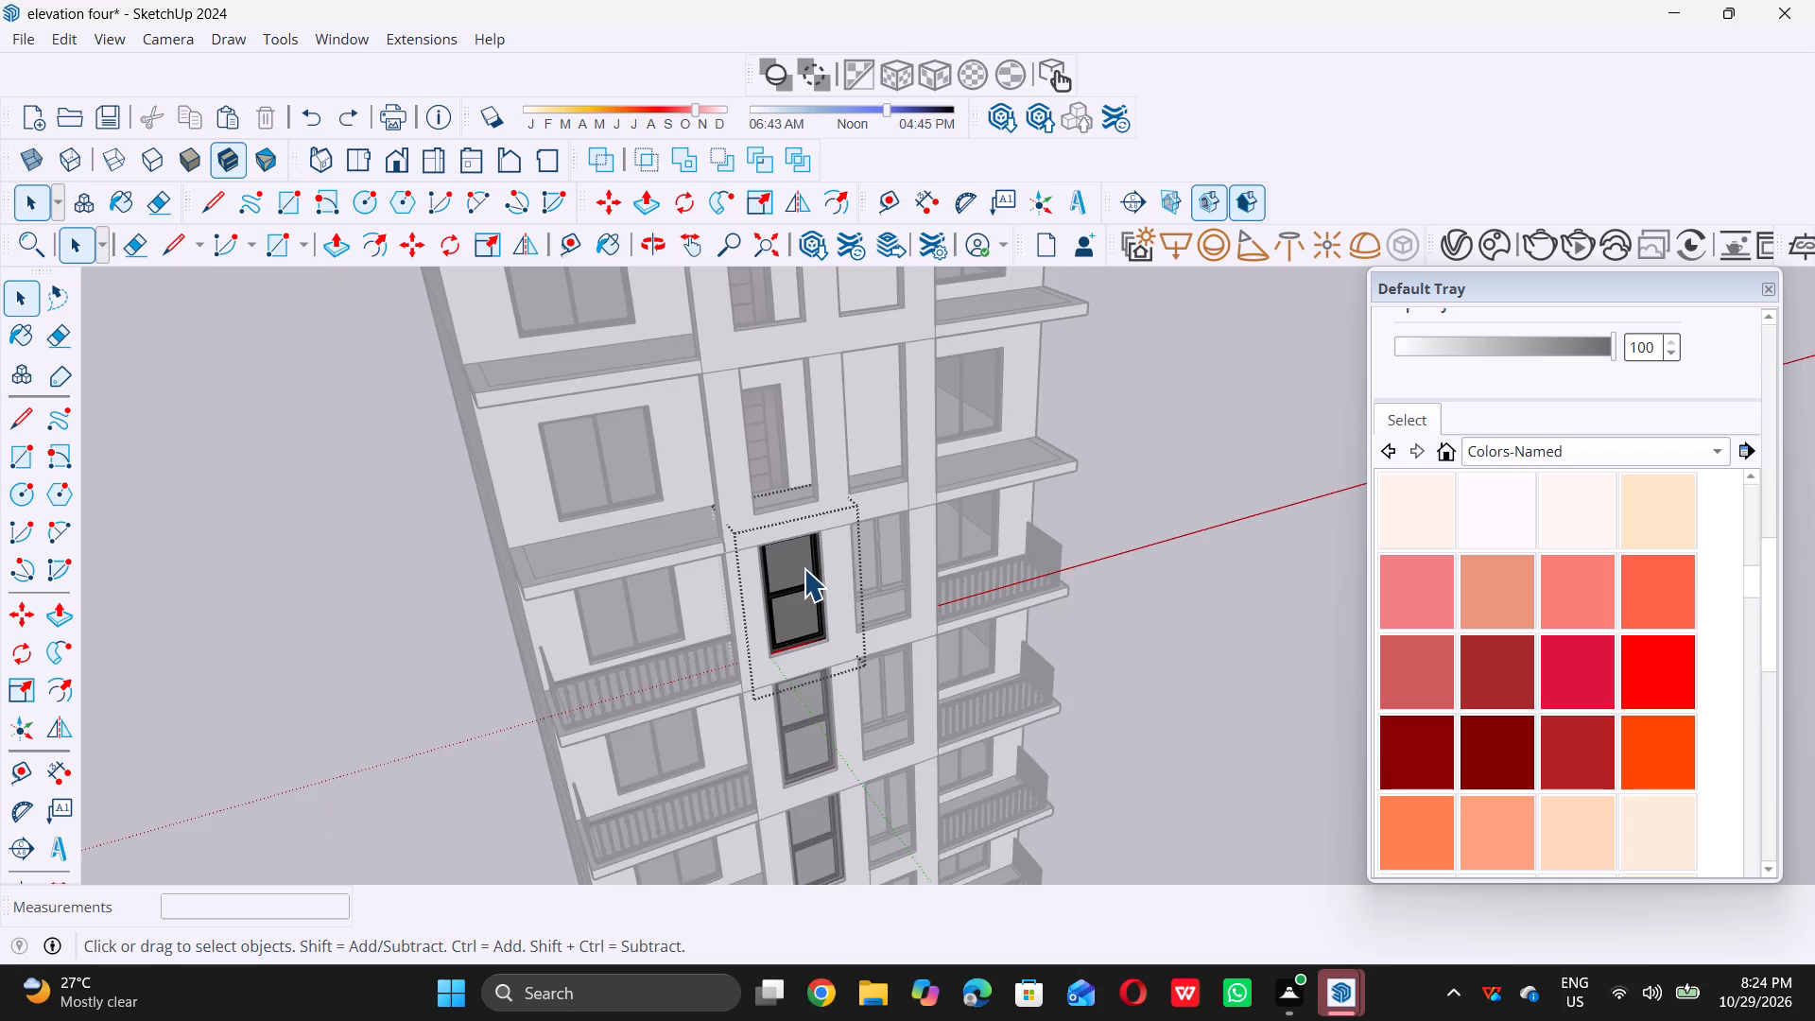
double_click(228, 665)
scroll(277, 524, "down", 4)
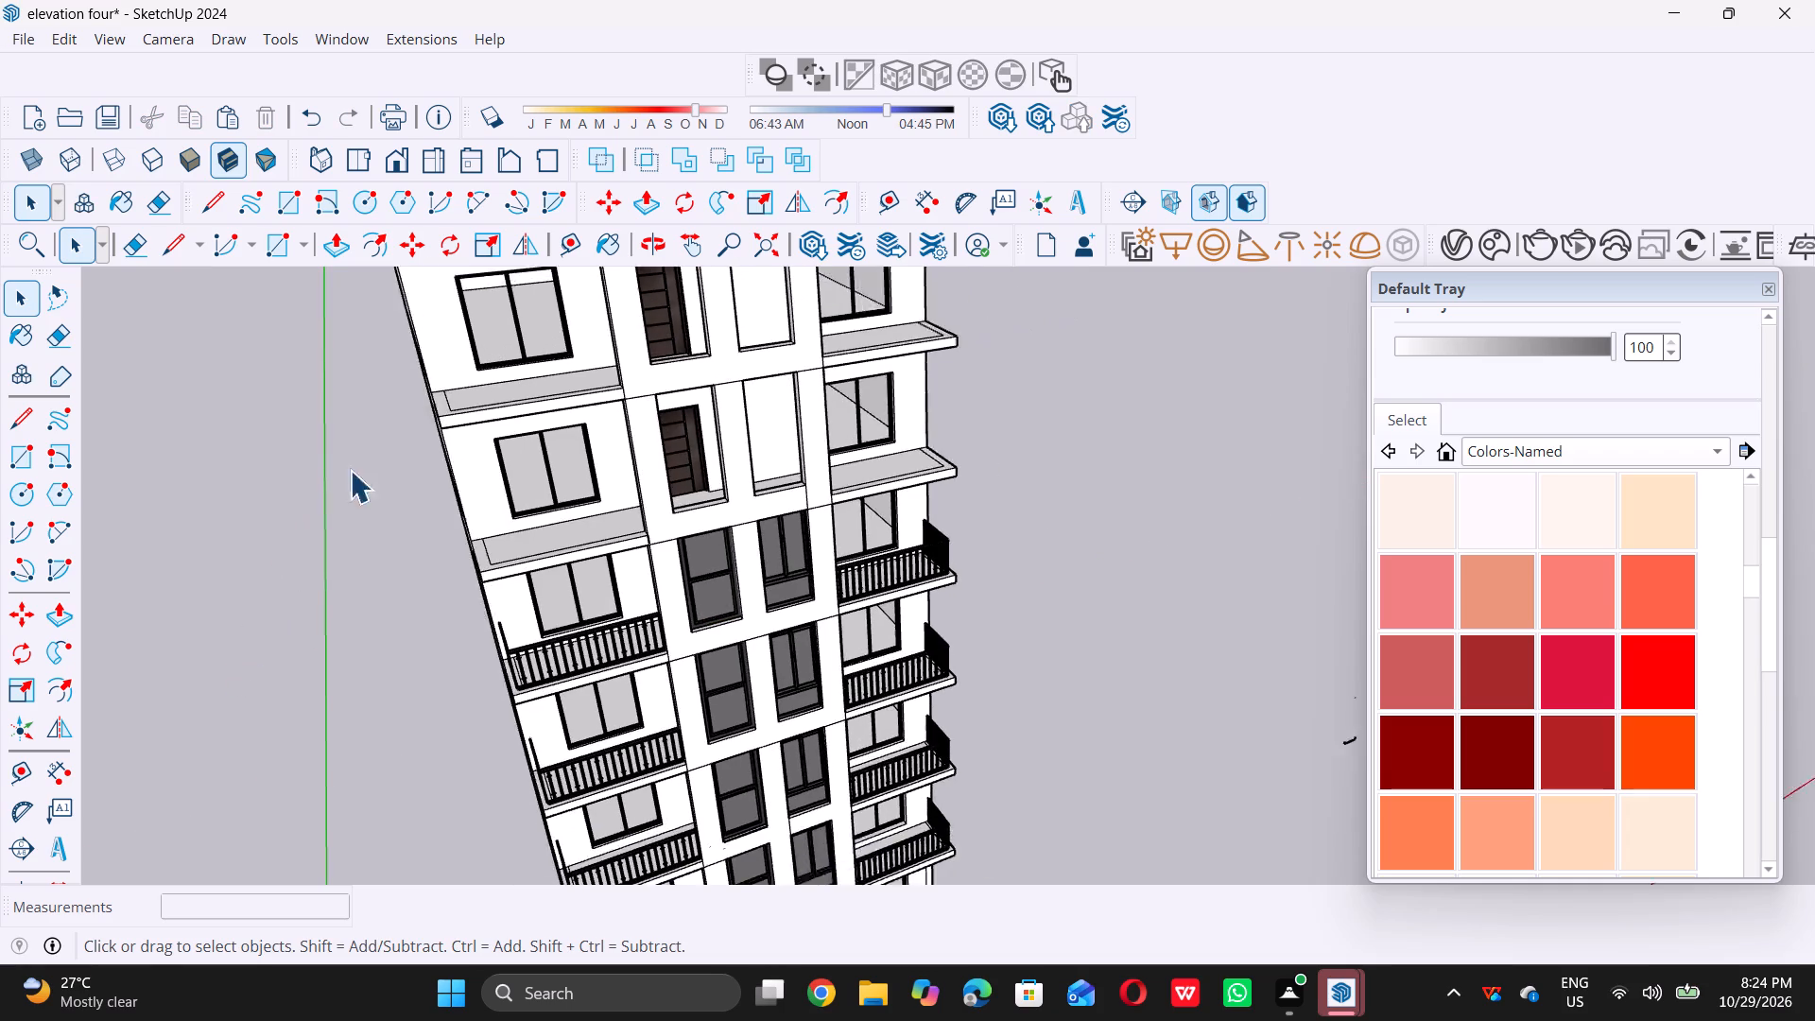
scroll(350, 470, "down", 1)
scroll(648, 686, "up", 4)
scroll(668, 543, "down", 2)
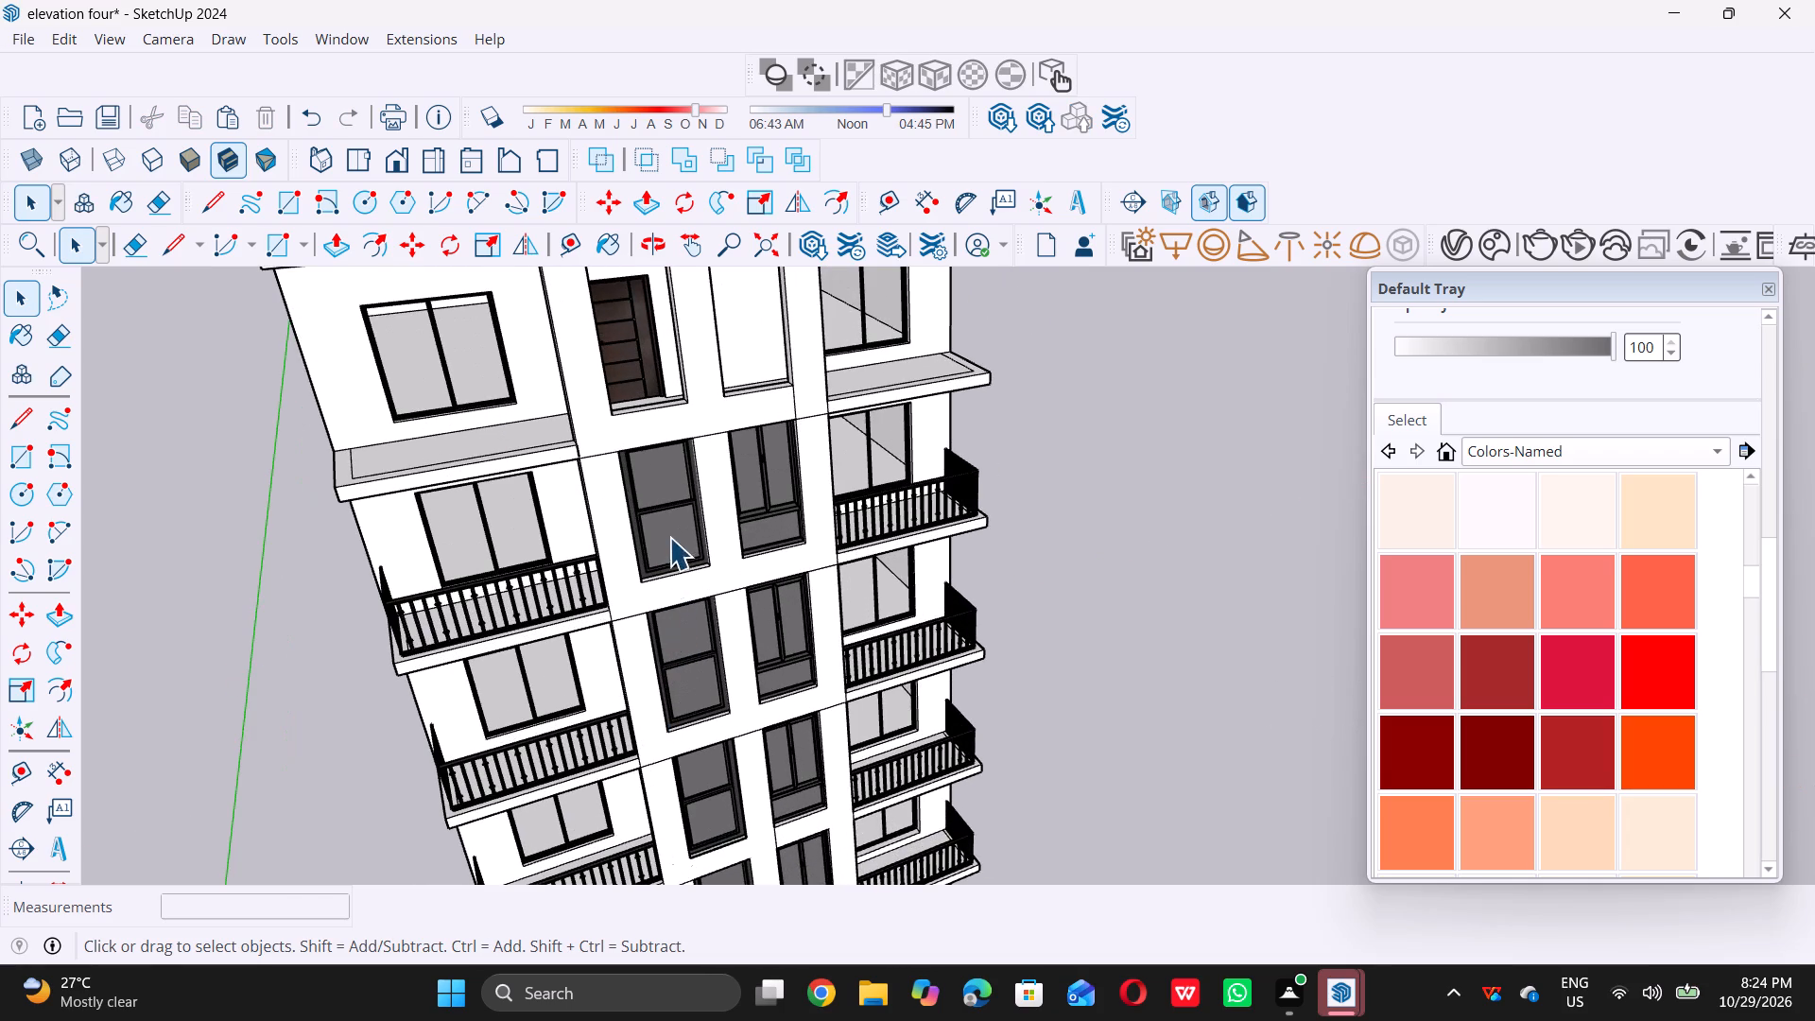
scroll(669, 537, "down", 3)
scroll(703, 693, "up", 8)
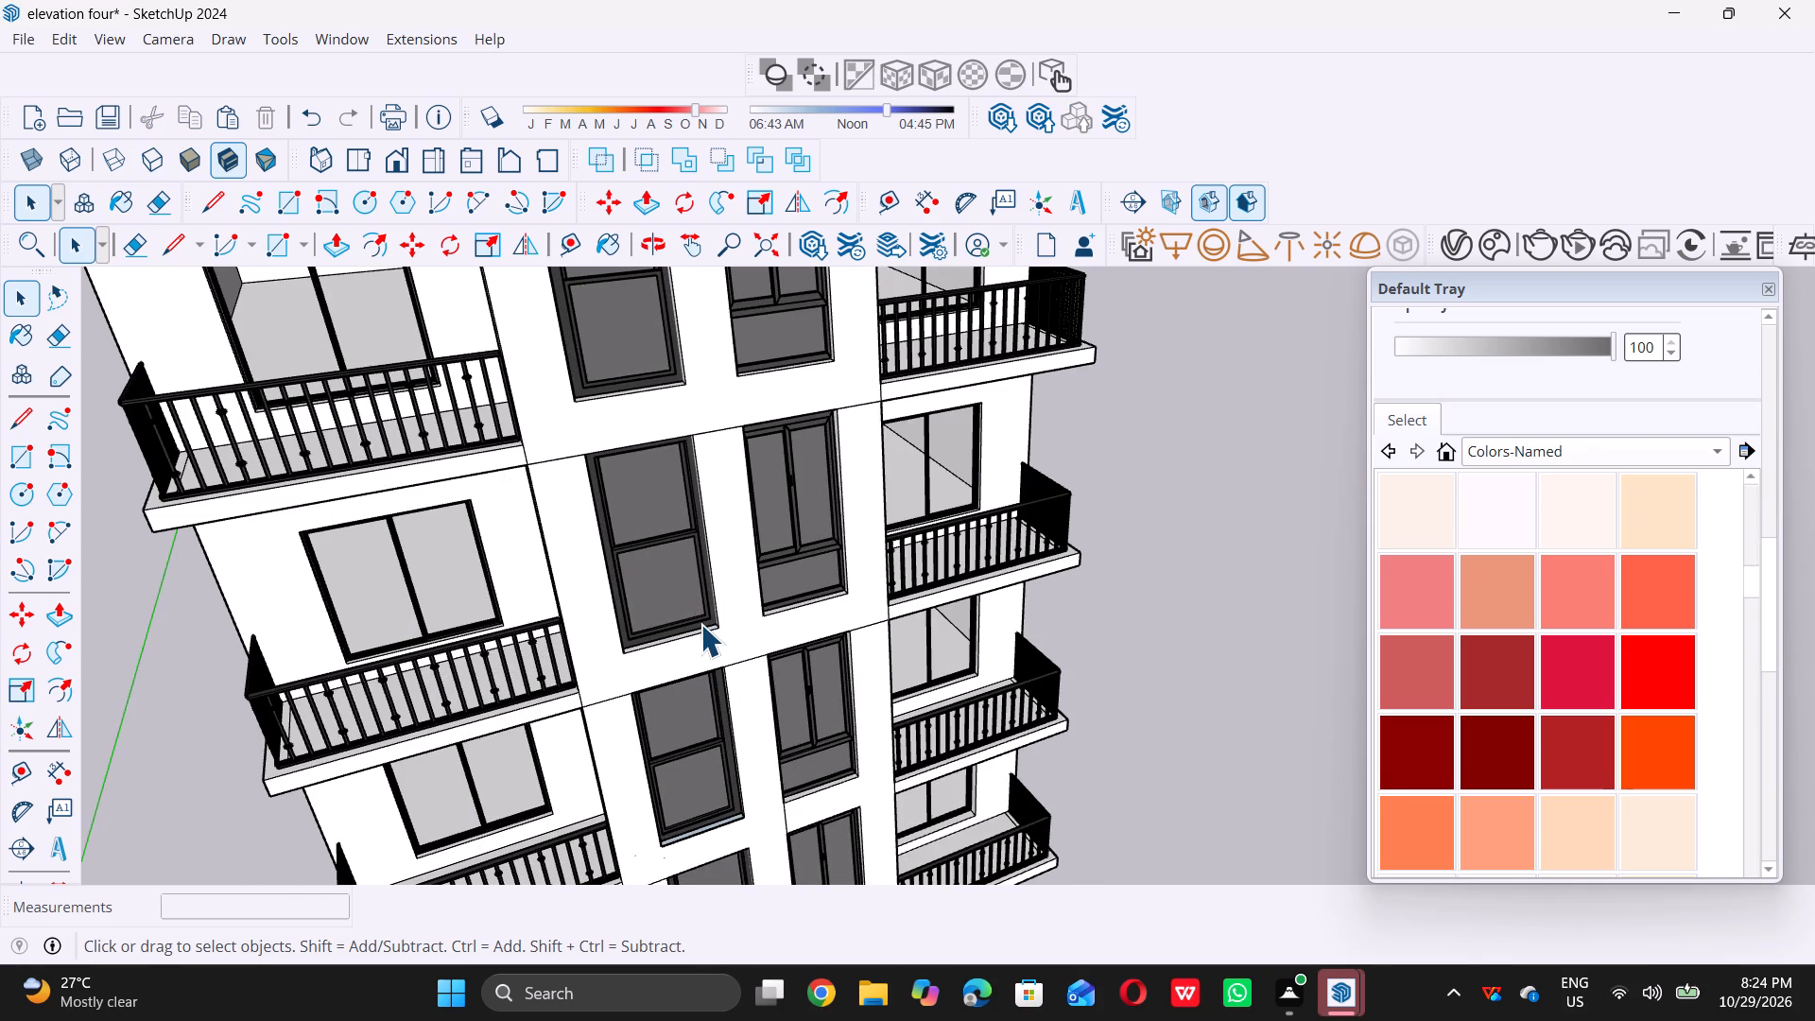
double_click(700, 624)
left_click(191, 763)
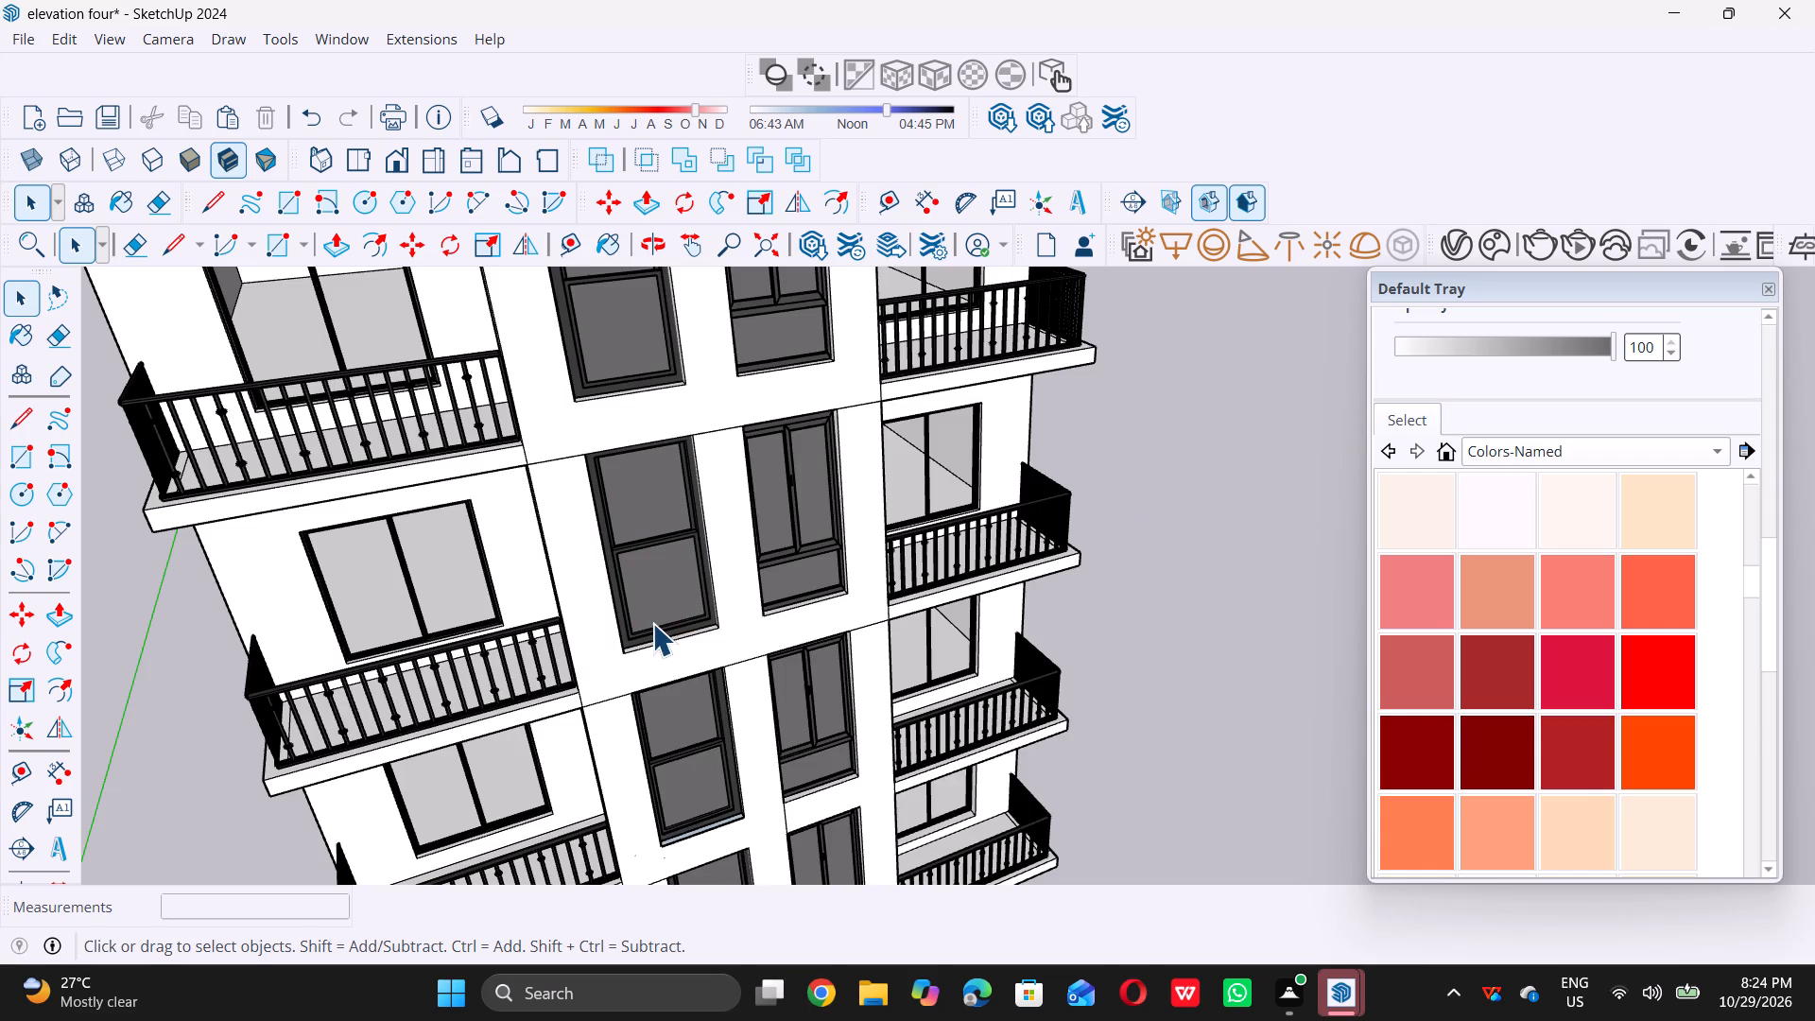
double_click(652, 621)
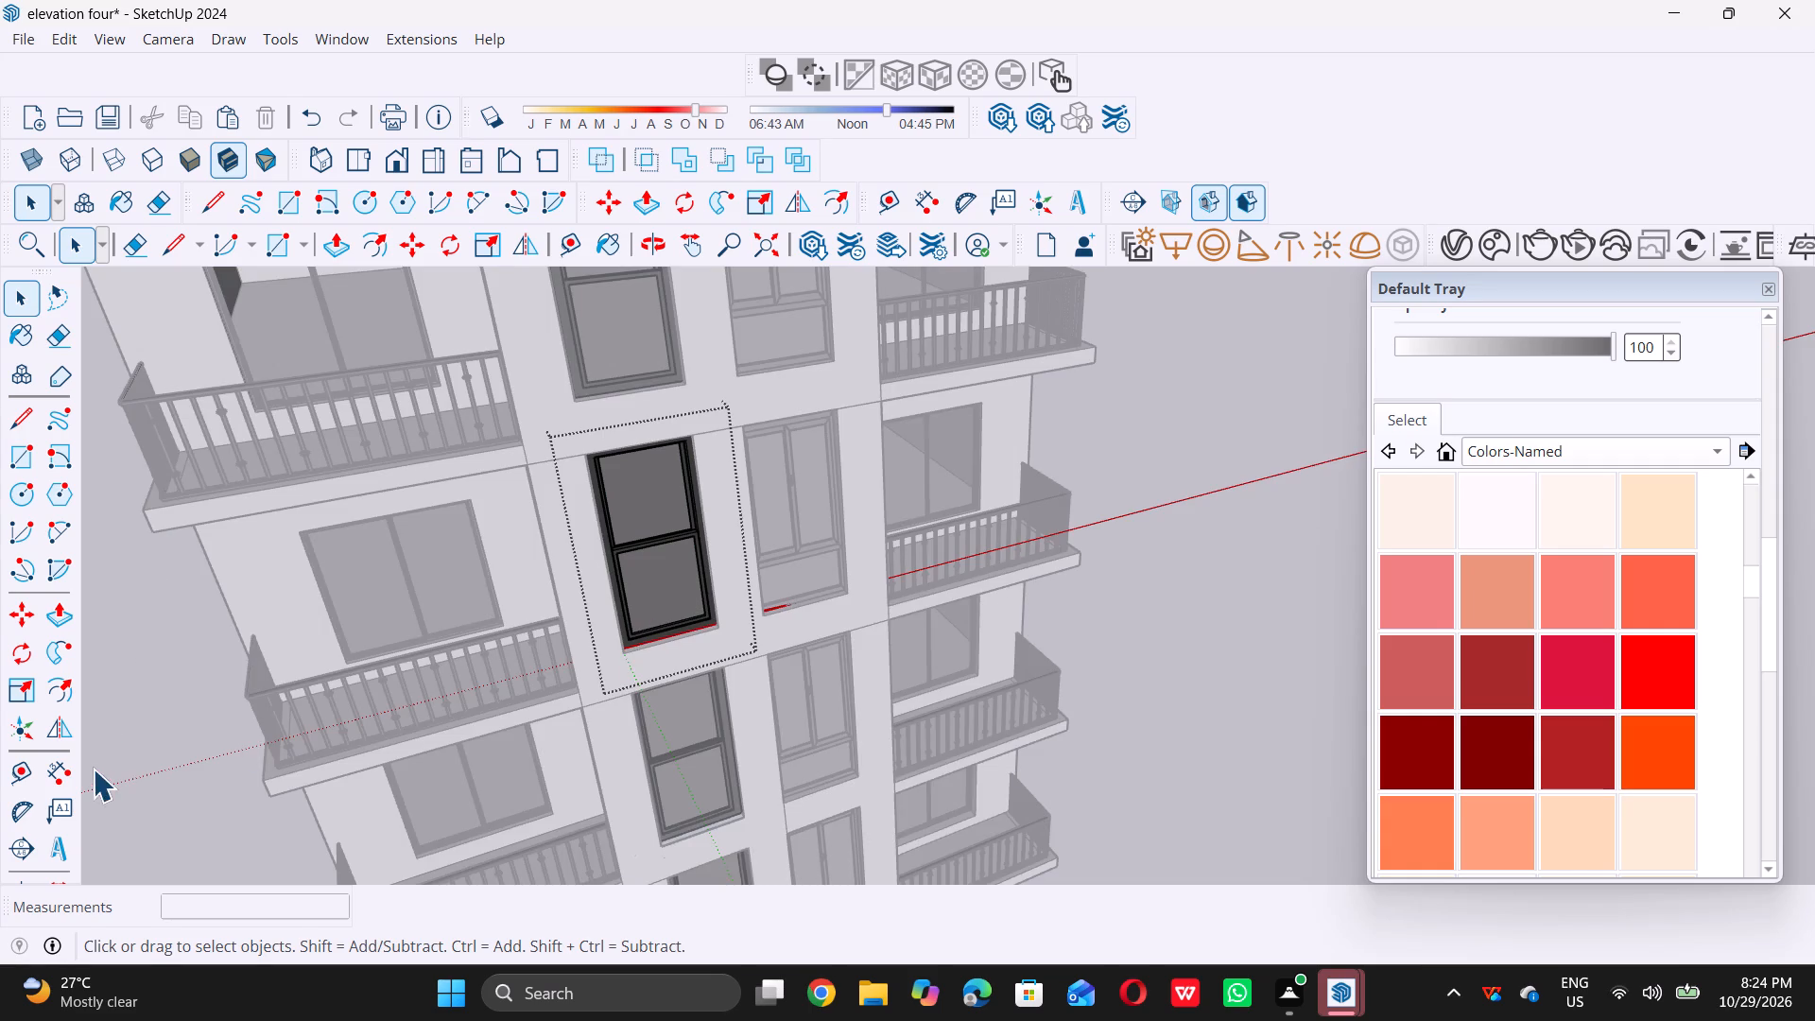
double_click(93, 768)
Copy the left central window one floor below the highest fitted one 20' 9" up into the lowest empty left central opening.
scroll(675, 610, "up", 3)
left_click(675, 609)
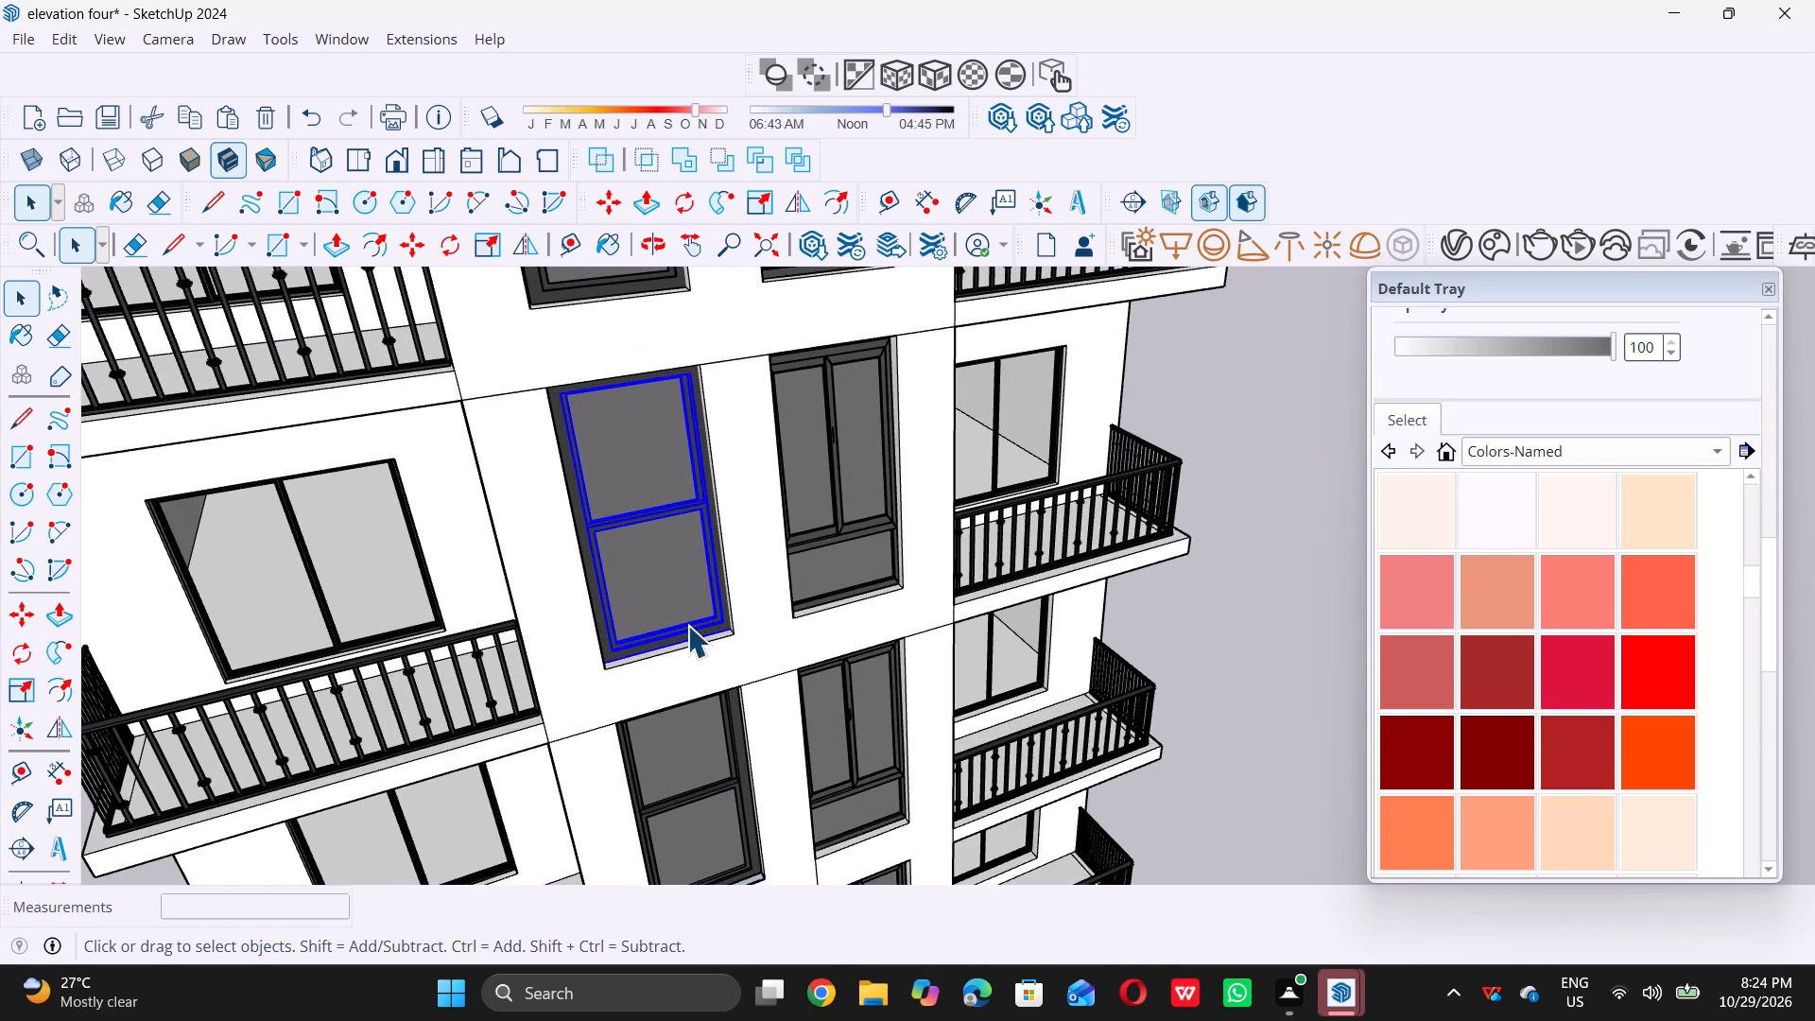
scroll(720, 625, "up", 12)
key("m")
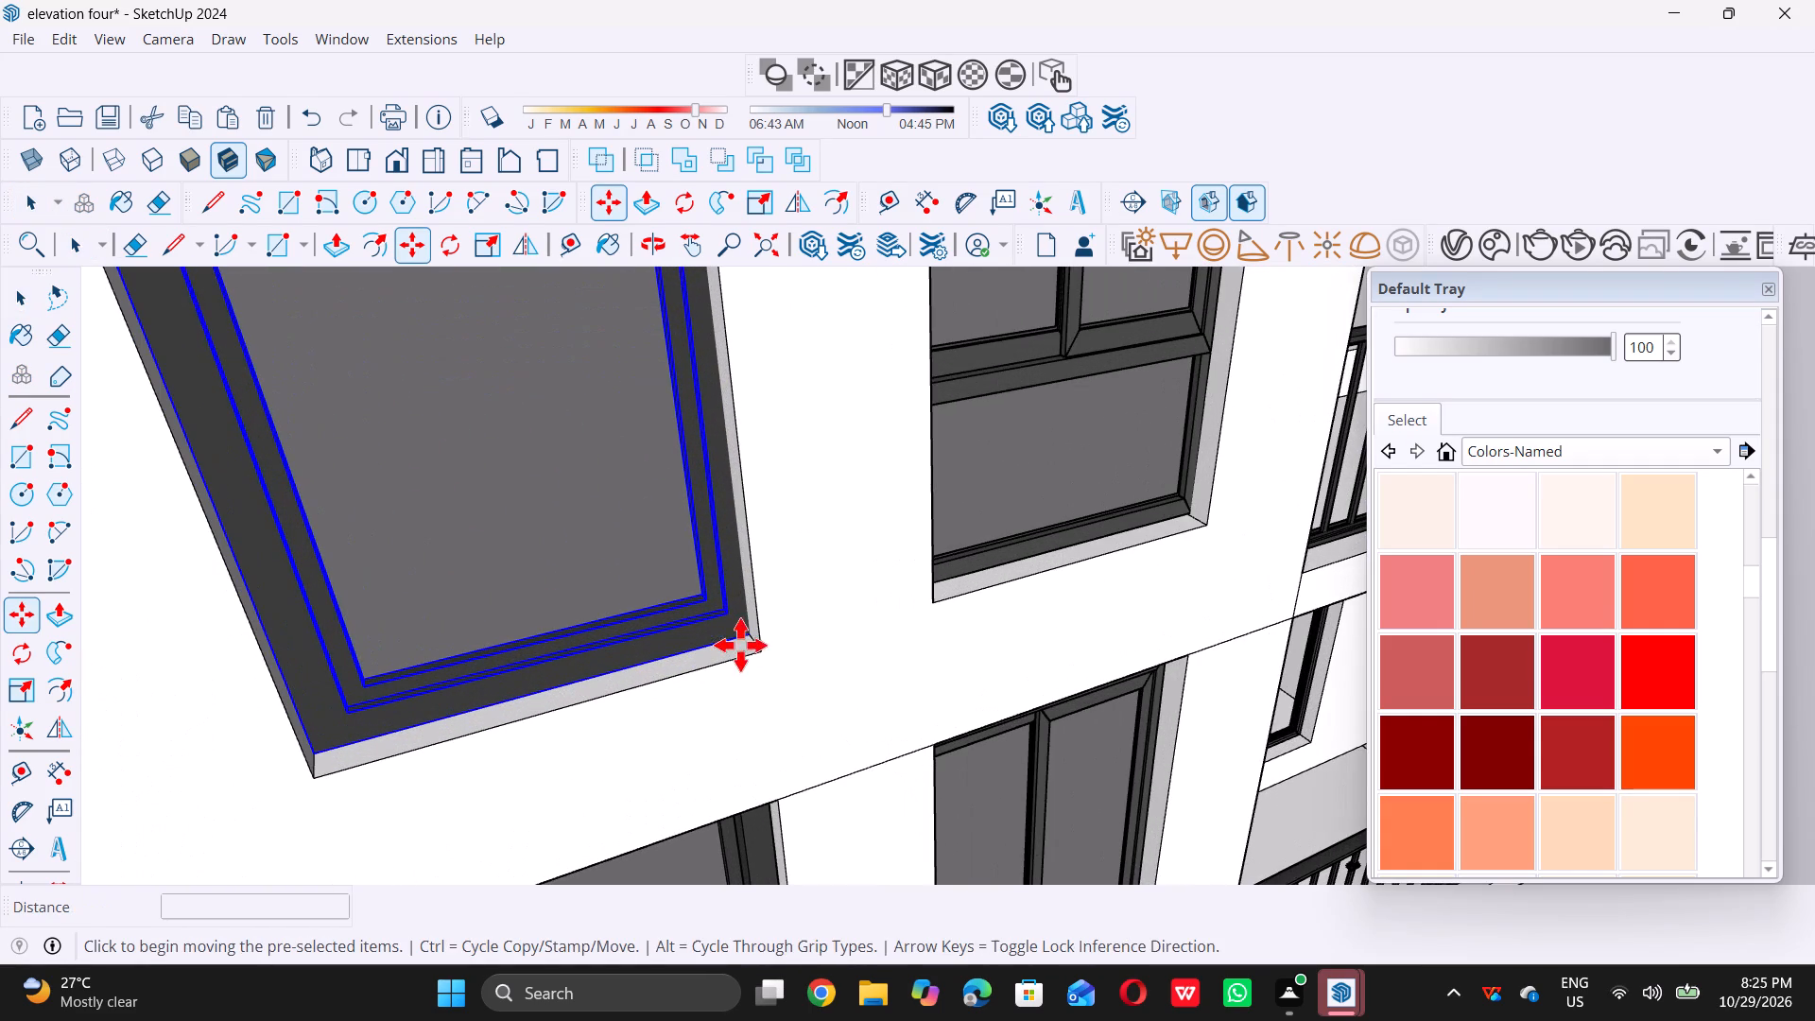
scroll(751, 632, "up", 6)
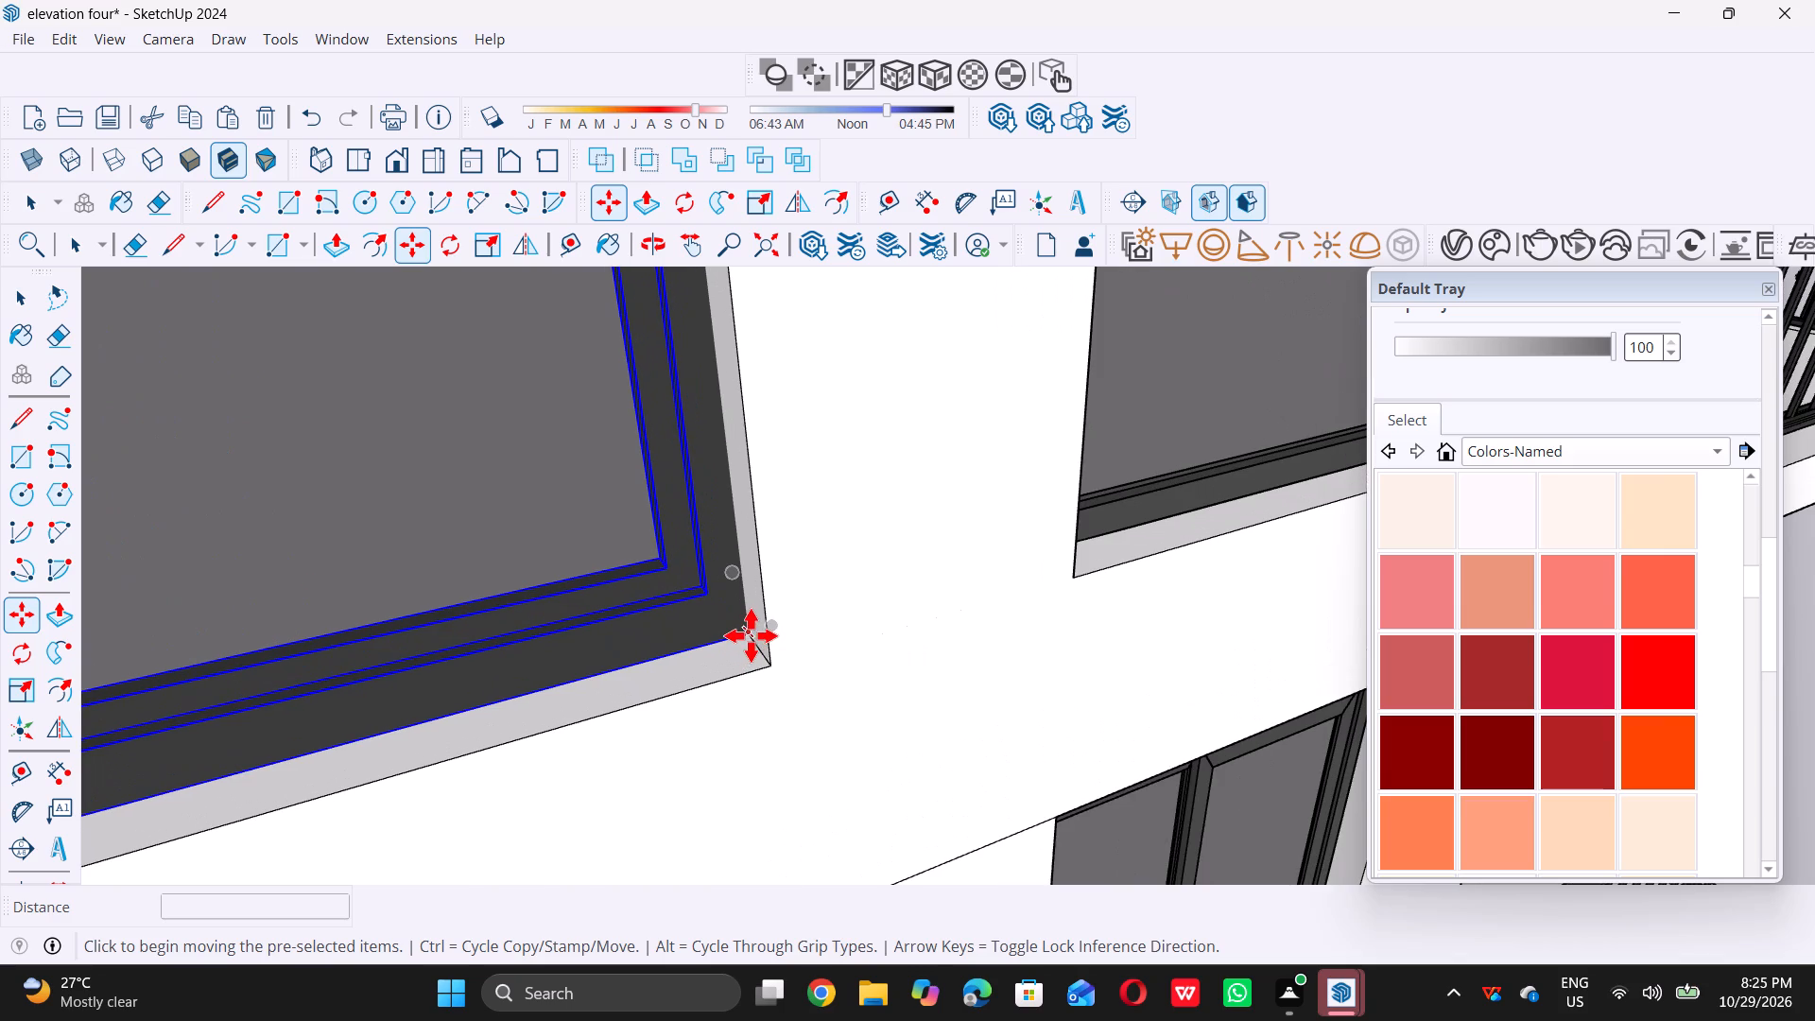
double_click(751, 628)
scroll(751, 628, "down", 3)
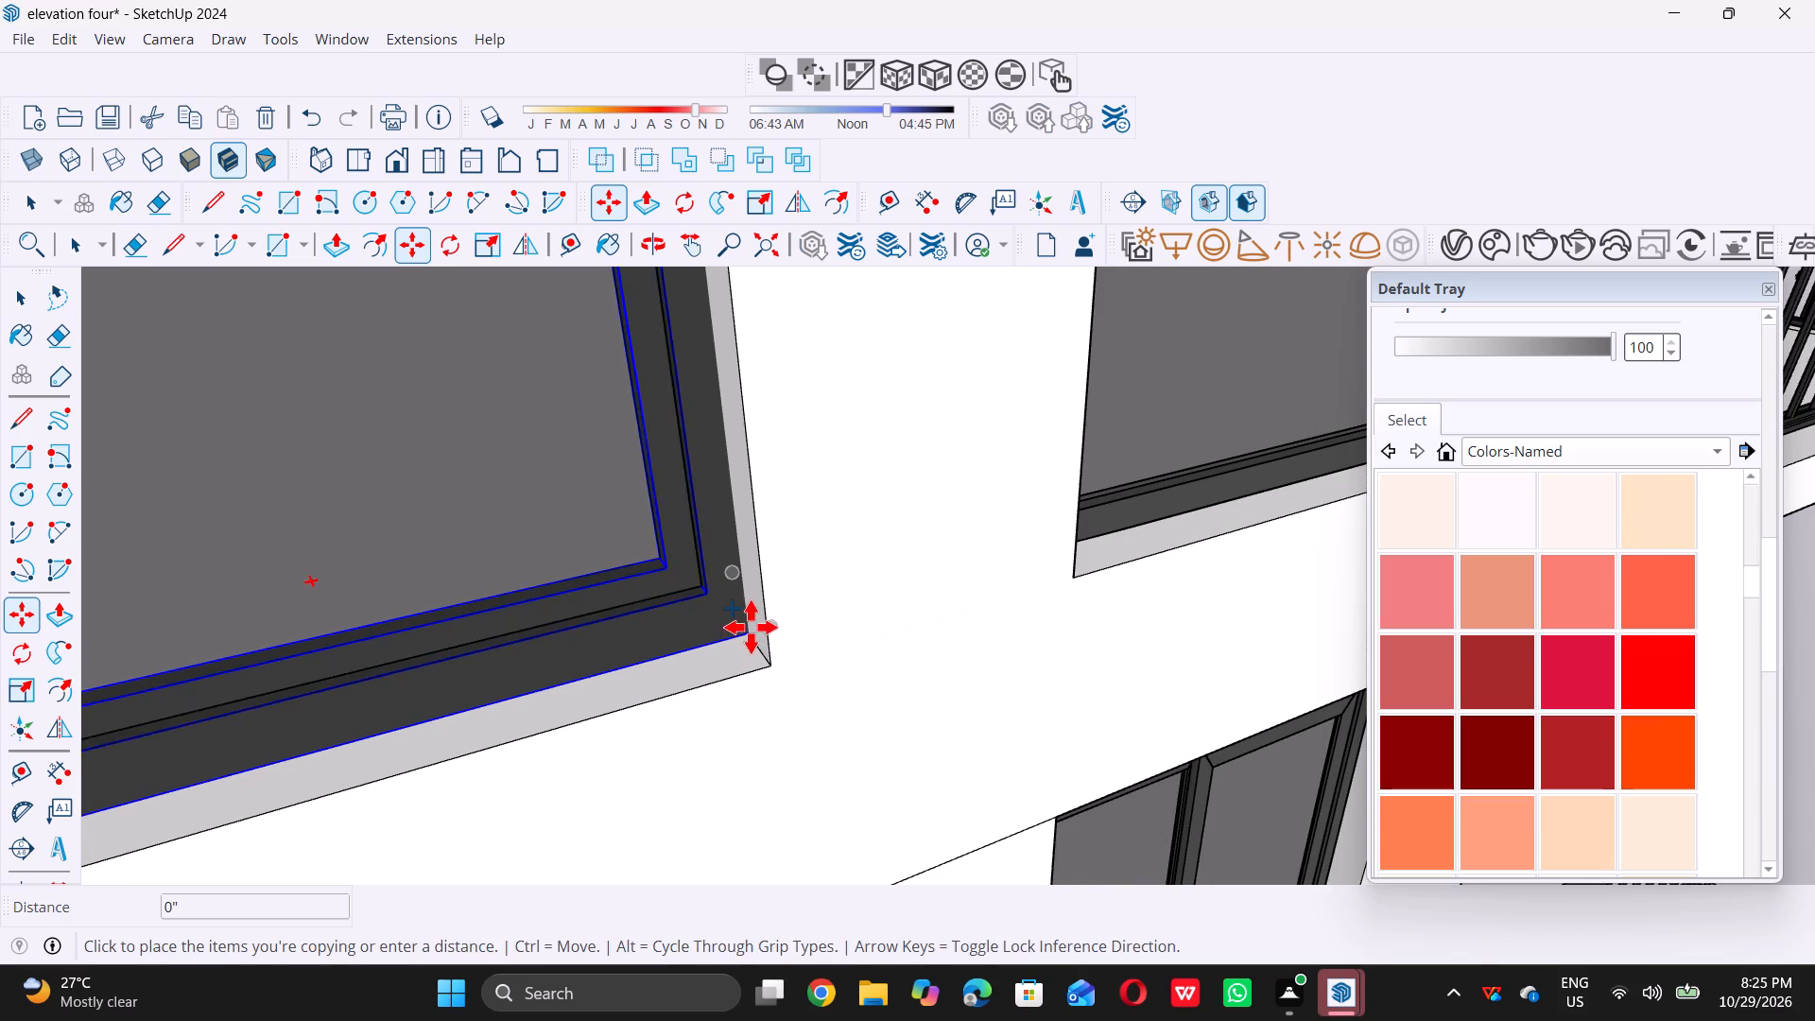
scroll(751, 627, "down", 20)
scroll(751, 627, "down", 14)
middle_click(751, 628)
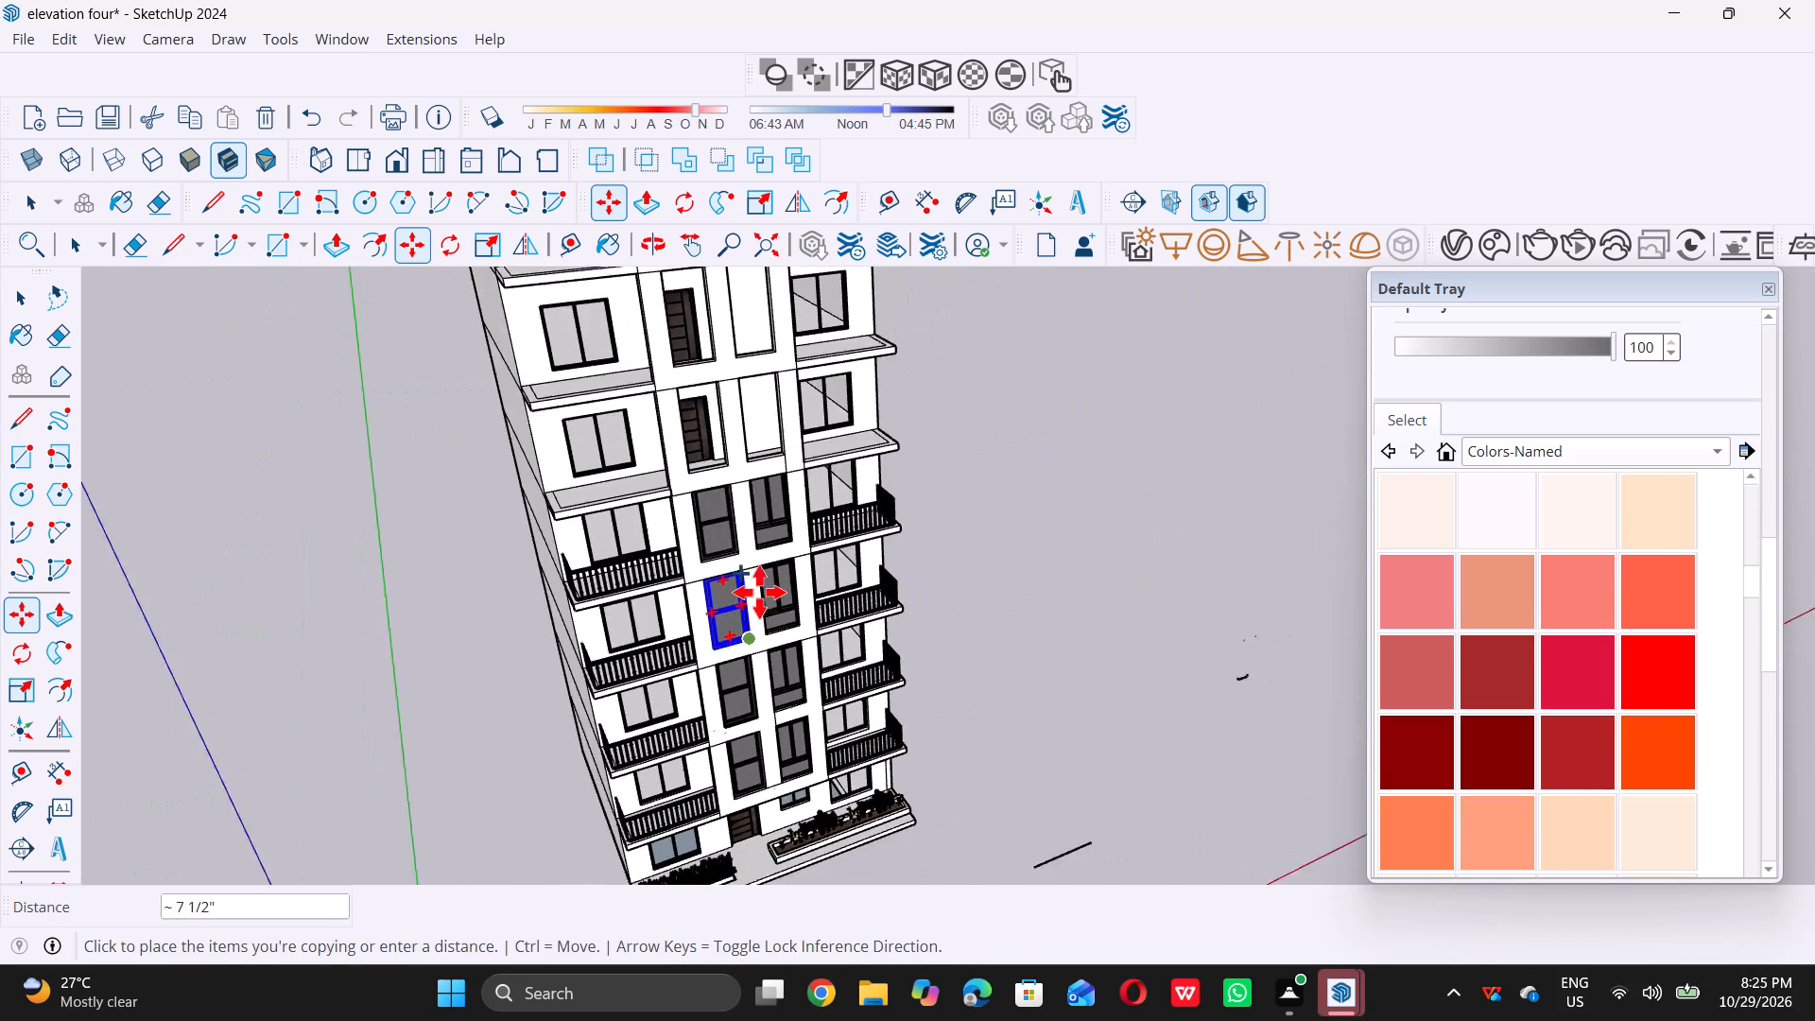
scroll(717, 461, "up", 18)
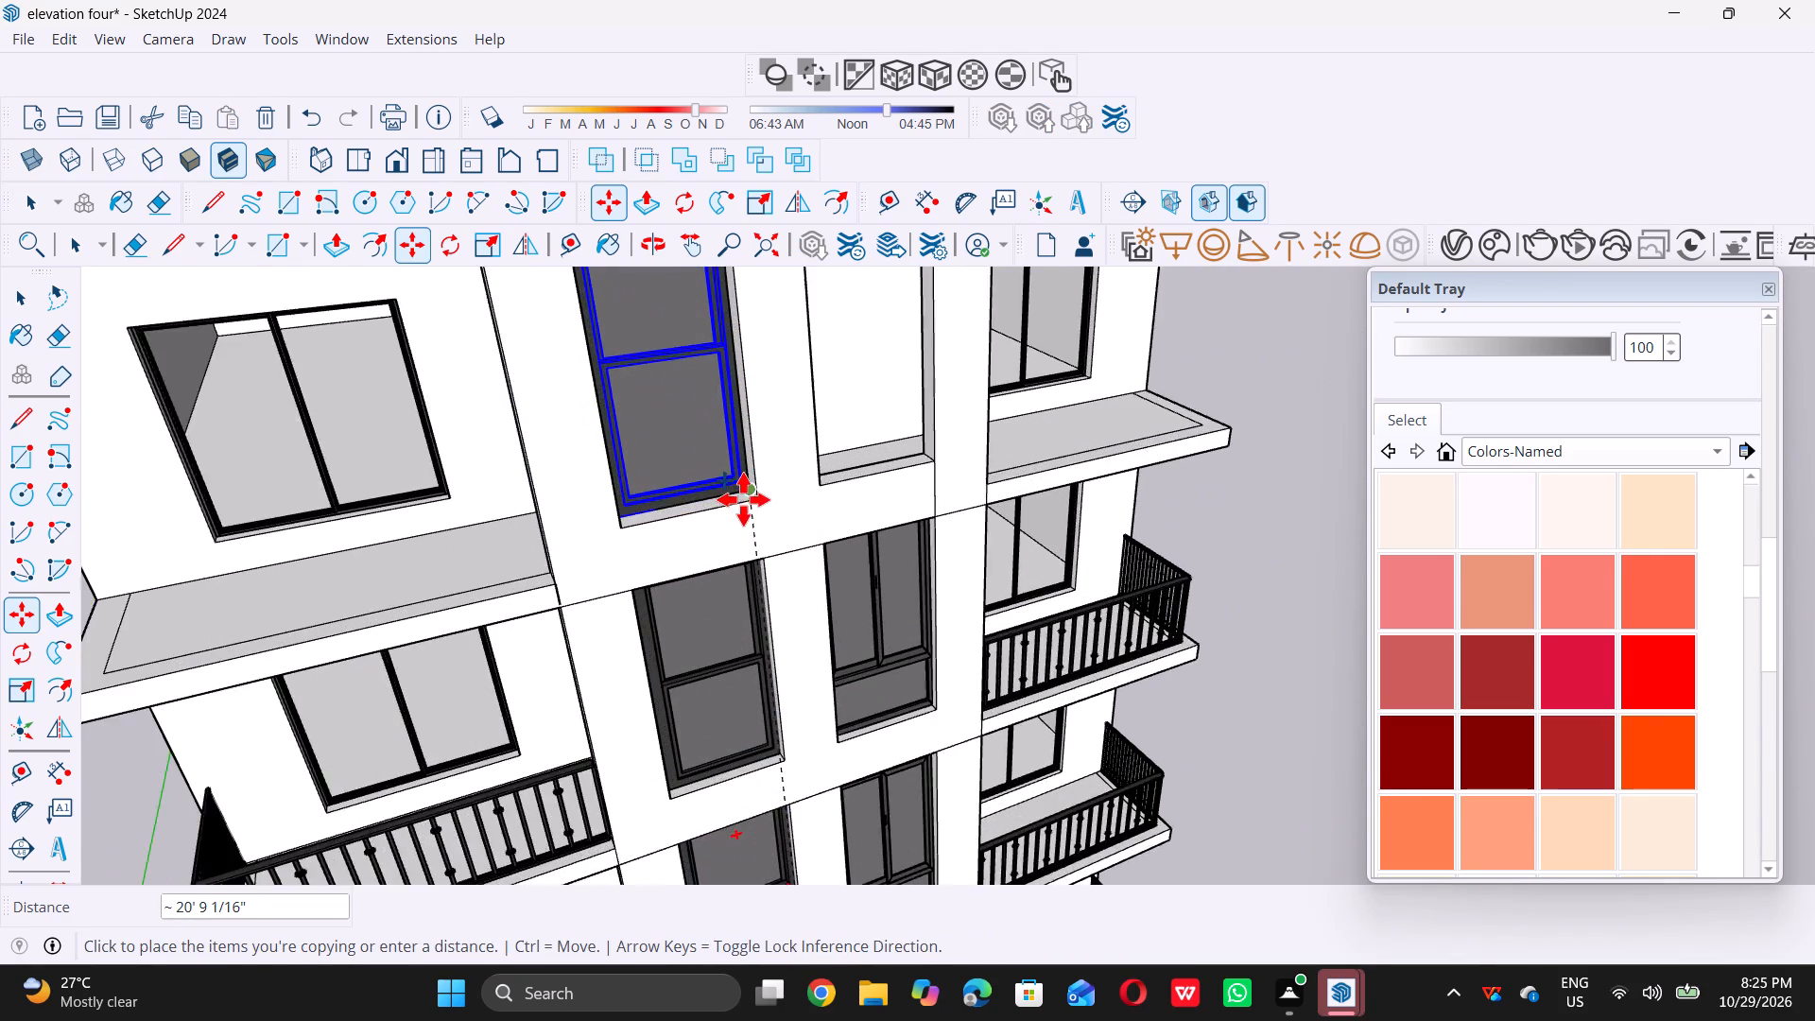
scroll(749, 497, "up", 11)
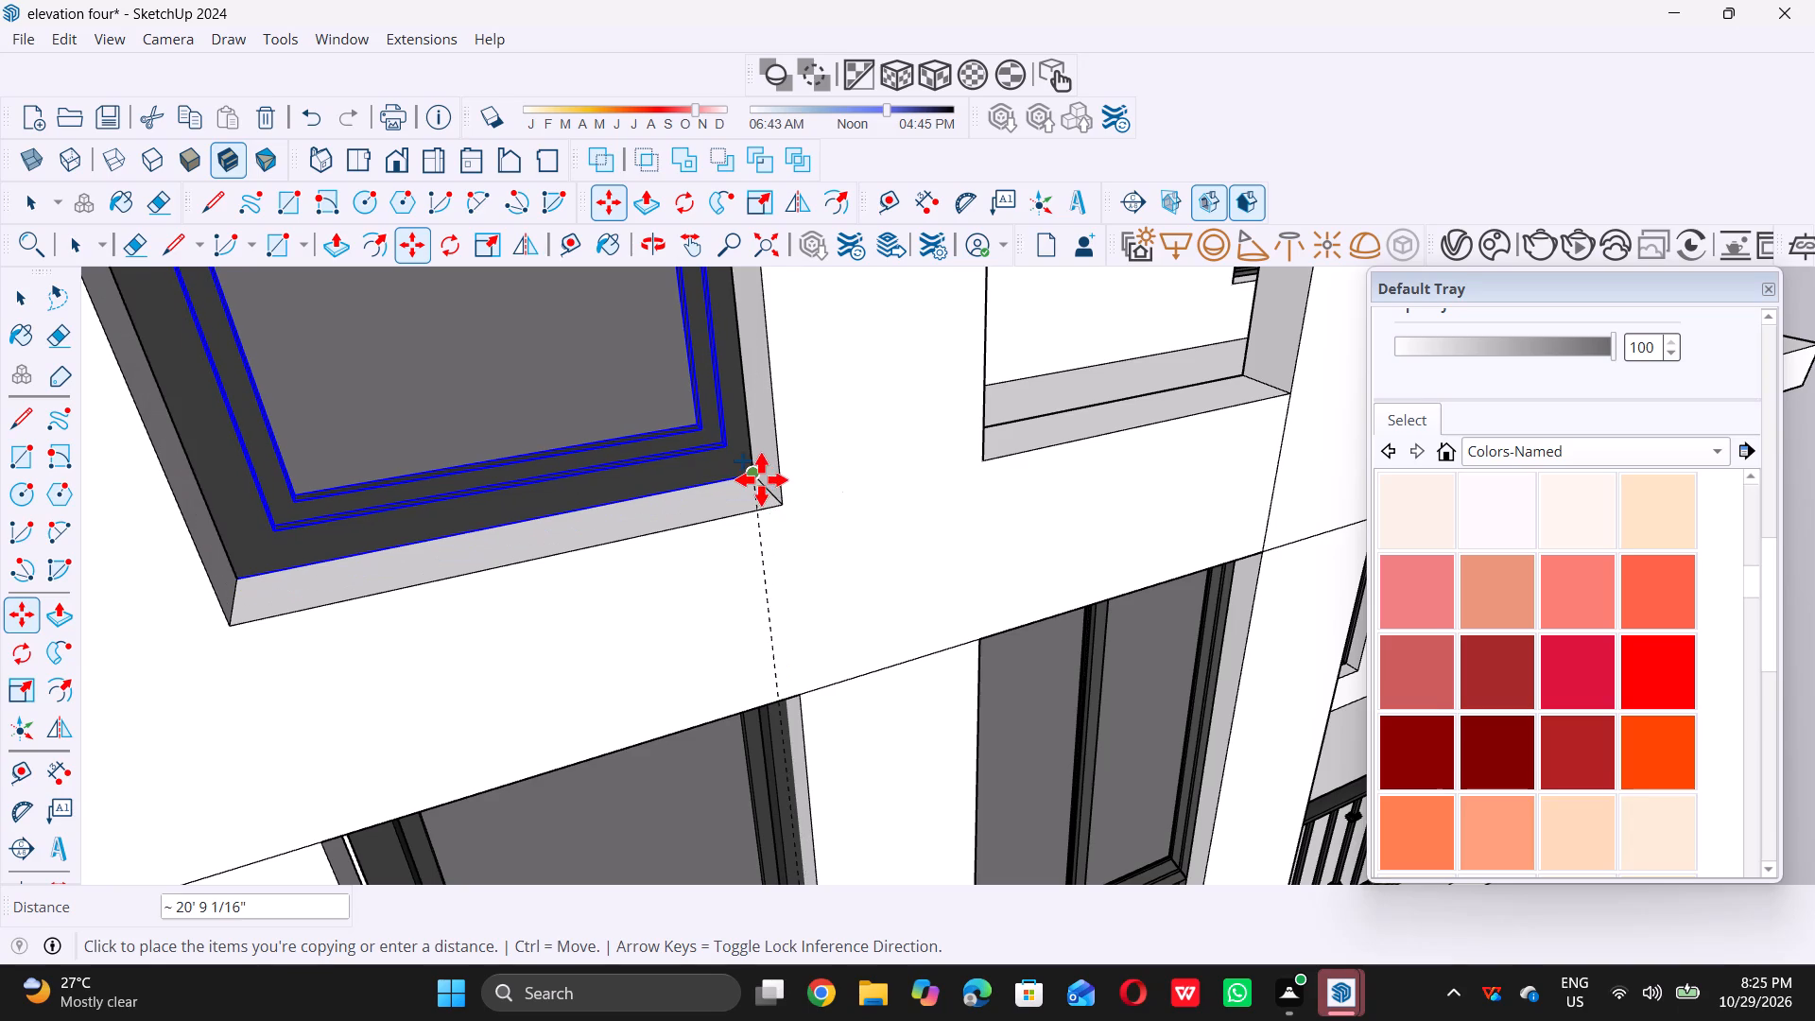
double_click(767, 482)
Copy the newly placed left central window 10' 9" up into the empty opening of the floor above.
left_click(767, 481)
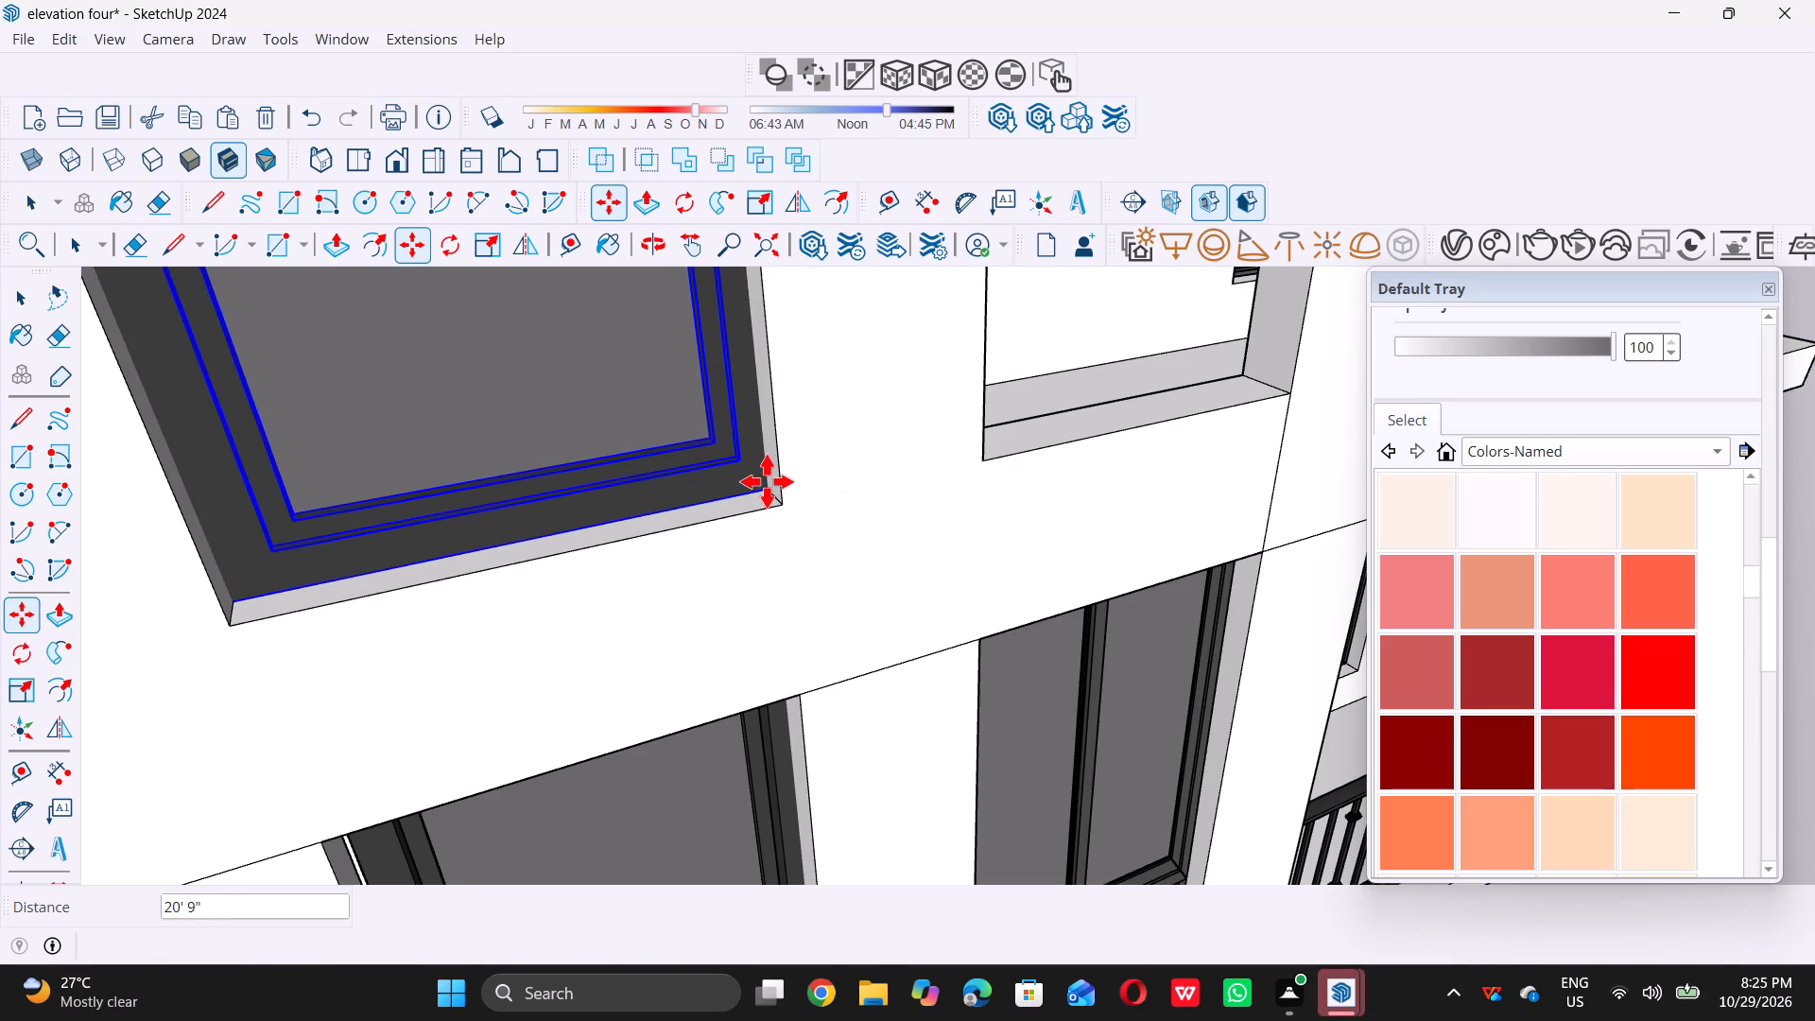
scroll(767, 481, "down", 20)
scroll(767, 481, "down", 3)
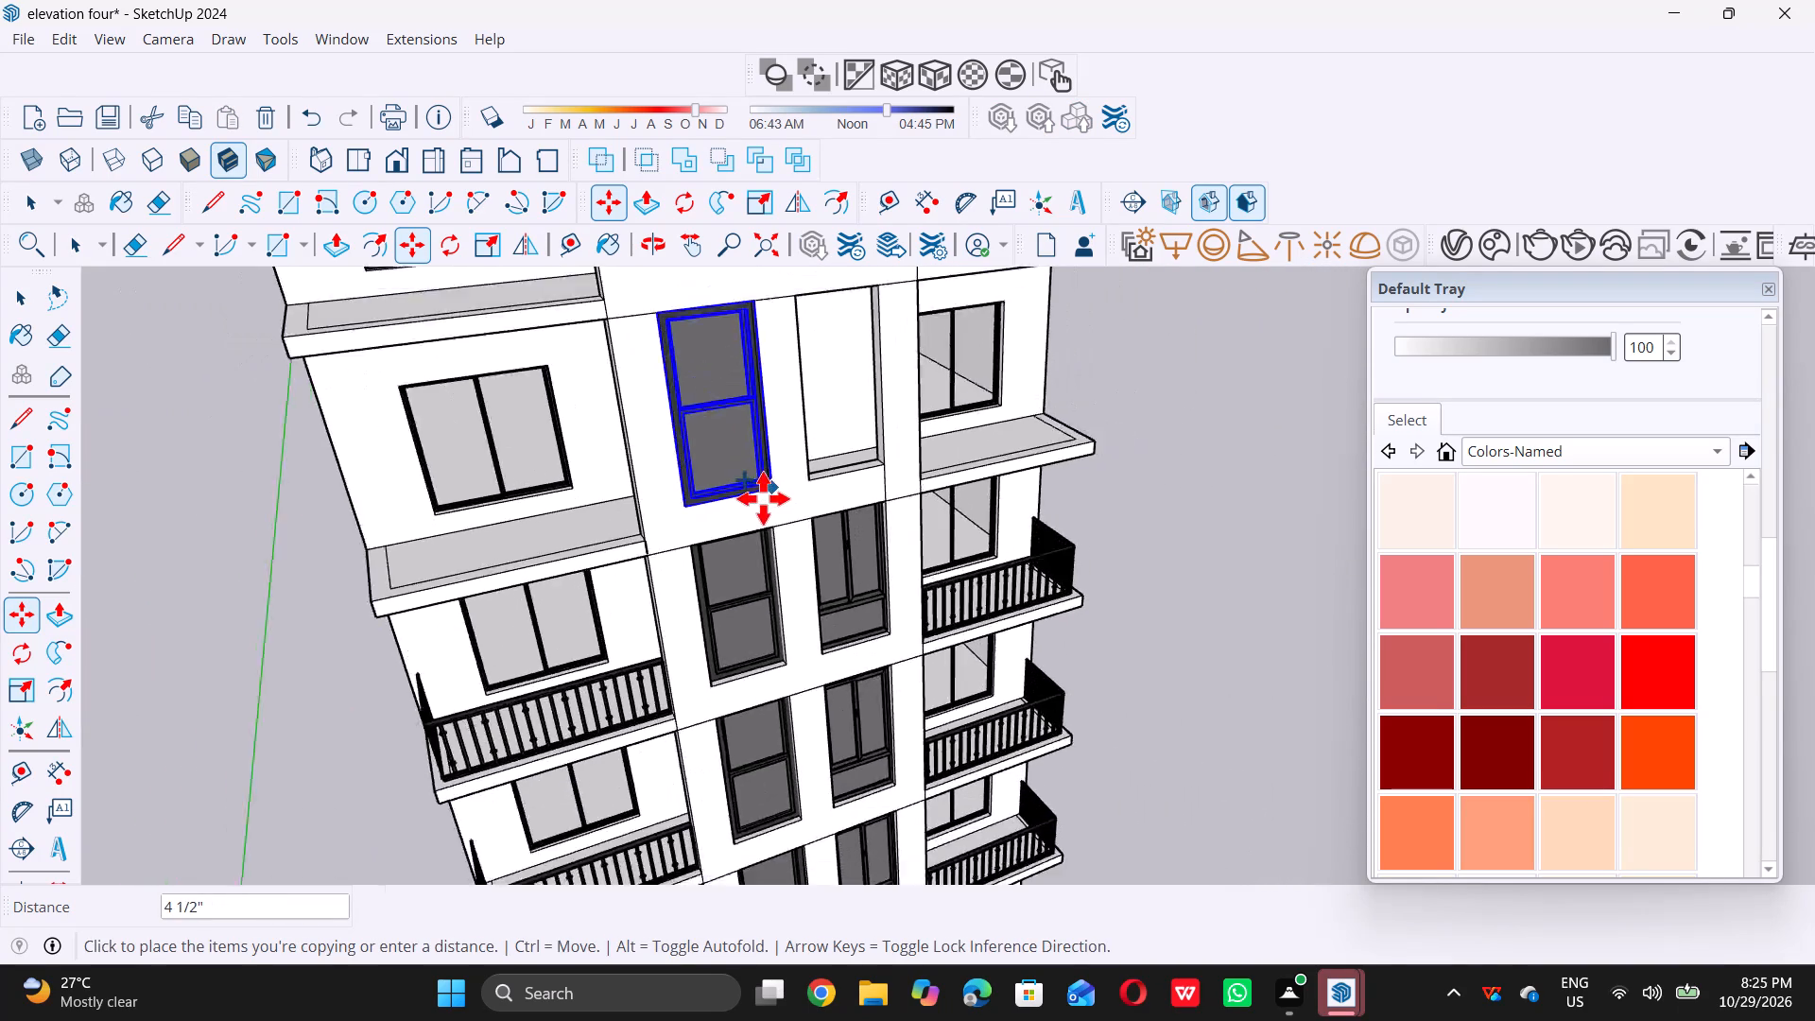
scroll(763, 498, "down", 6)
scroll(734, 377, "up", 9)
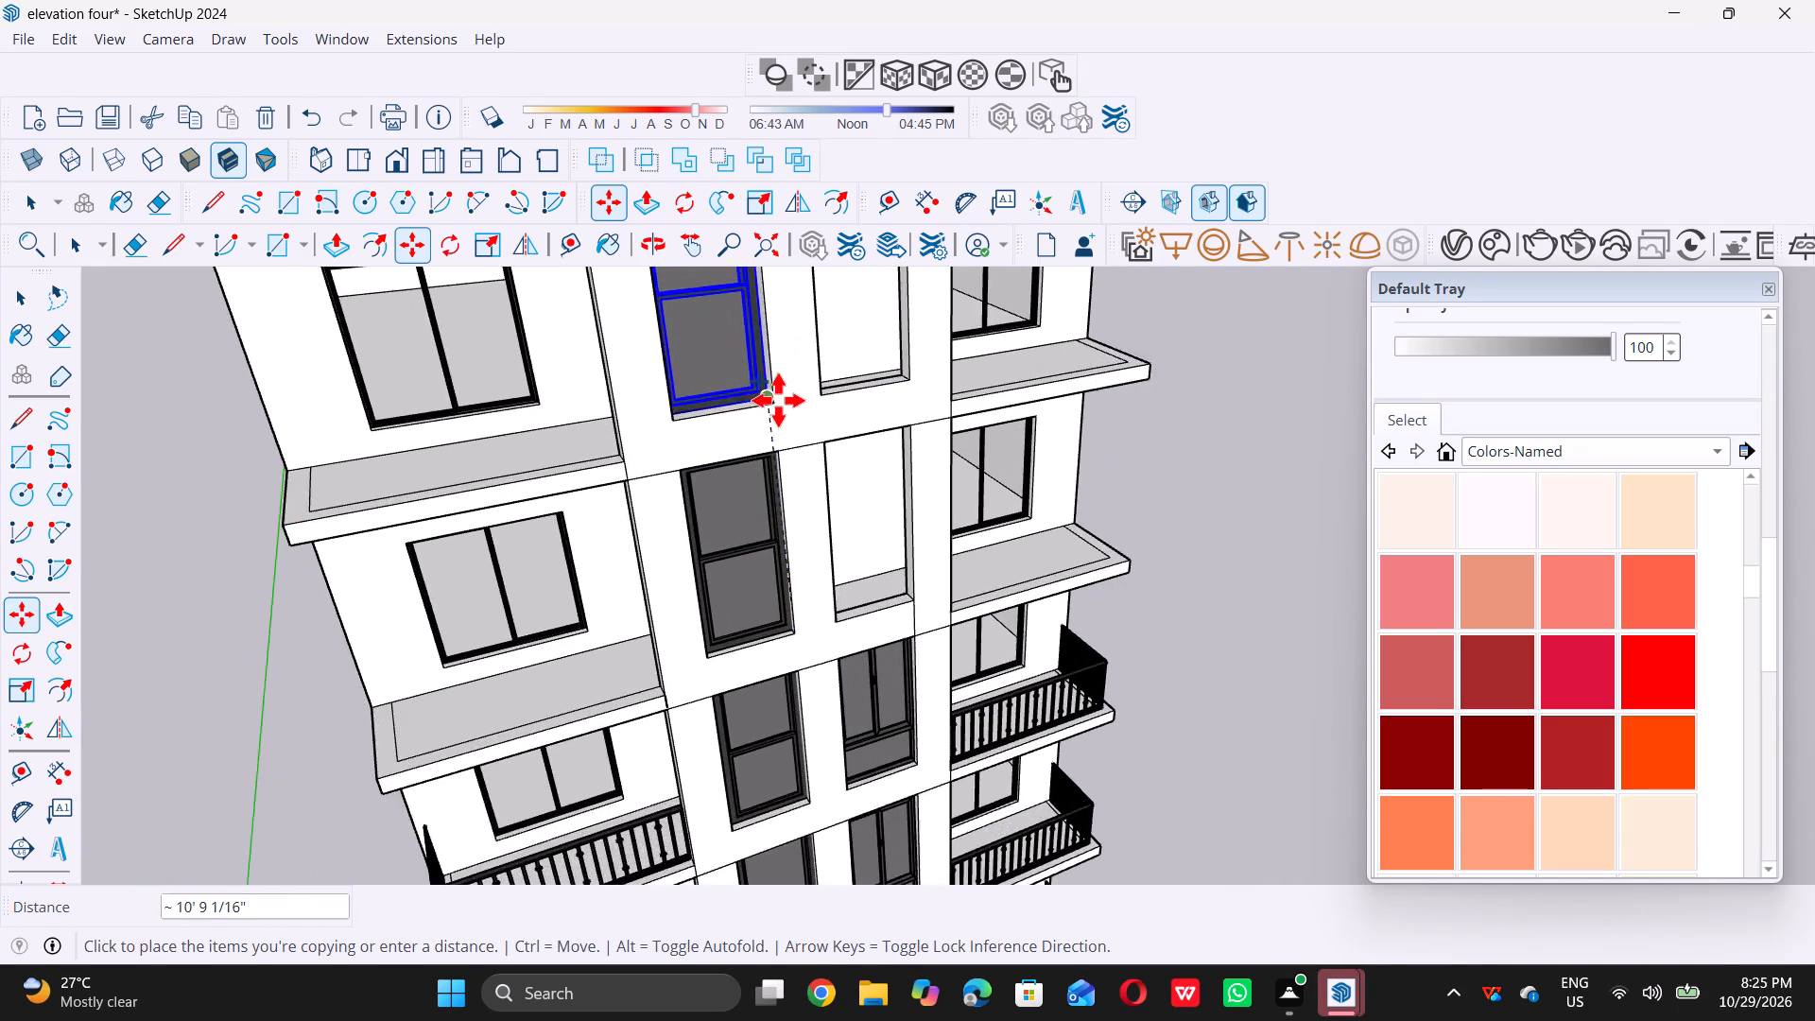
scroll(778, 400, "up", 19)
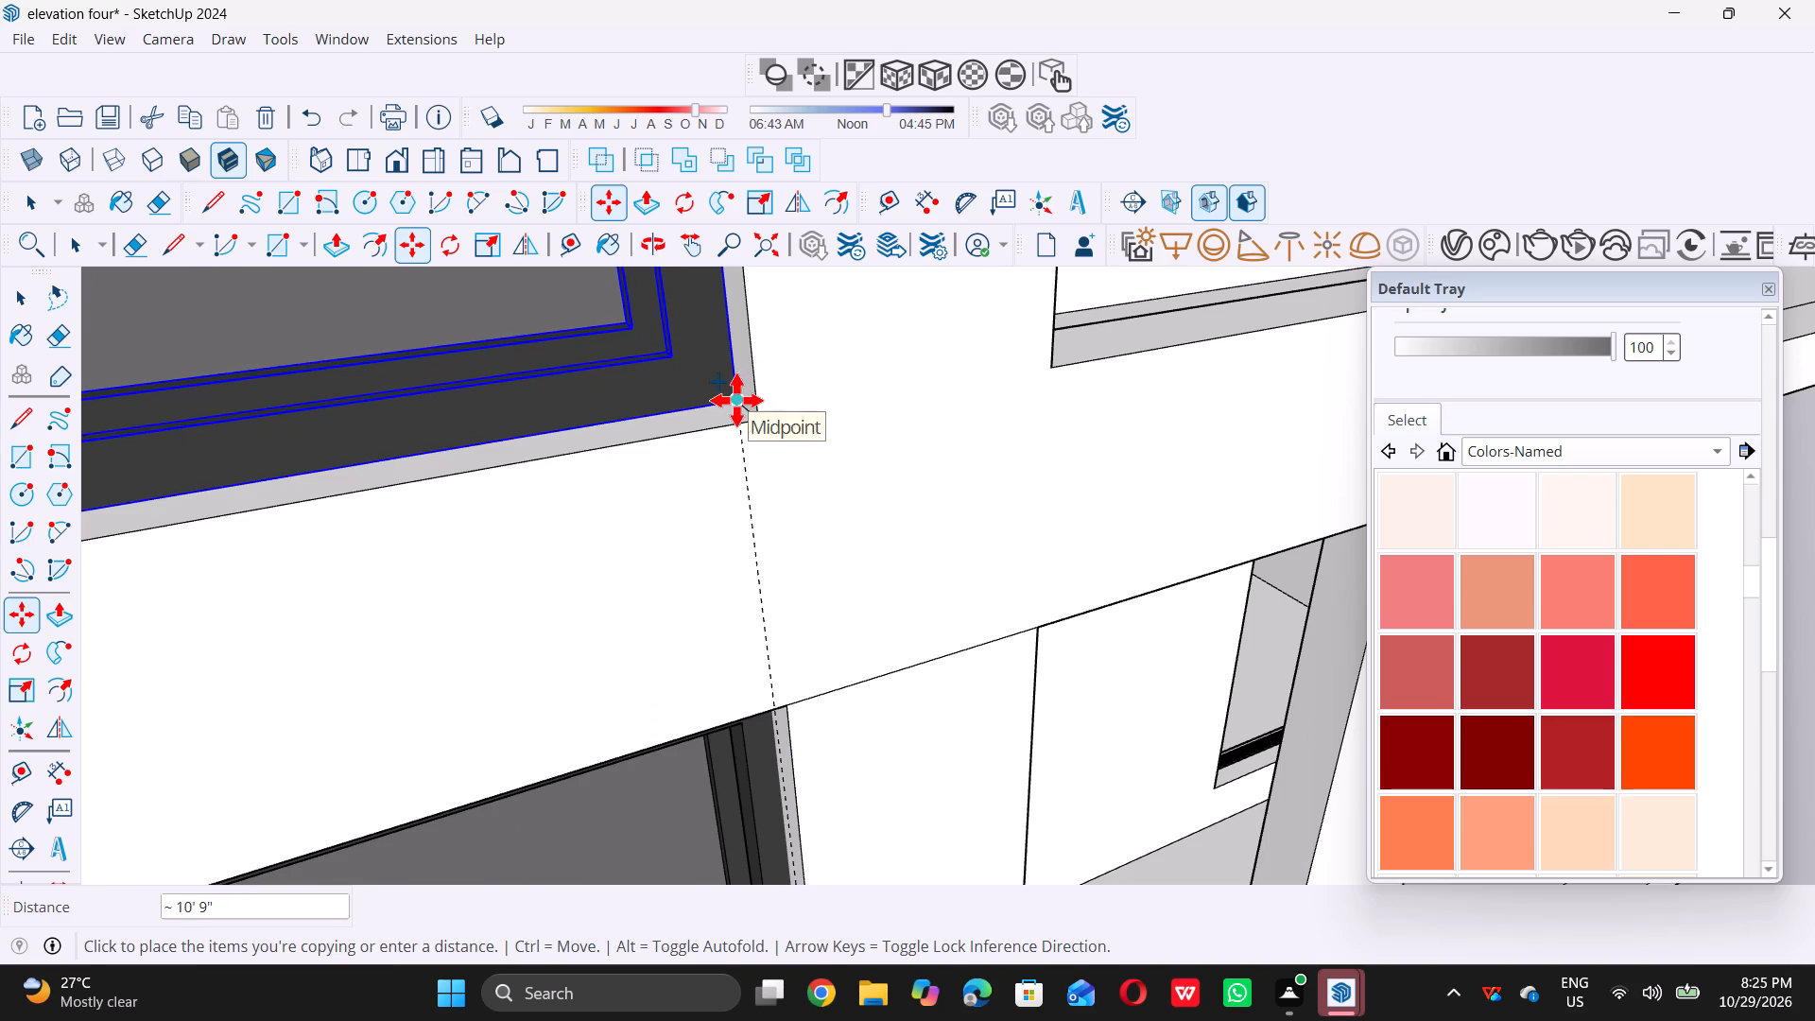
left_click(736, 398)
Copy the left central window about 10' 9" up into the top level's left opening, then clear the selection.
left_click(736, 395)
scroll(736, 397, "down", 5)
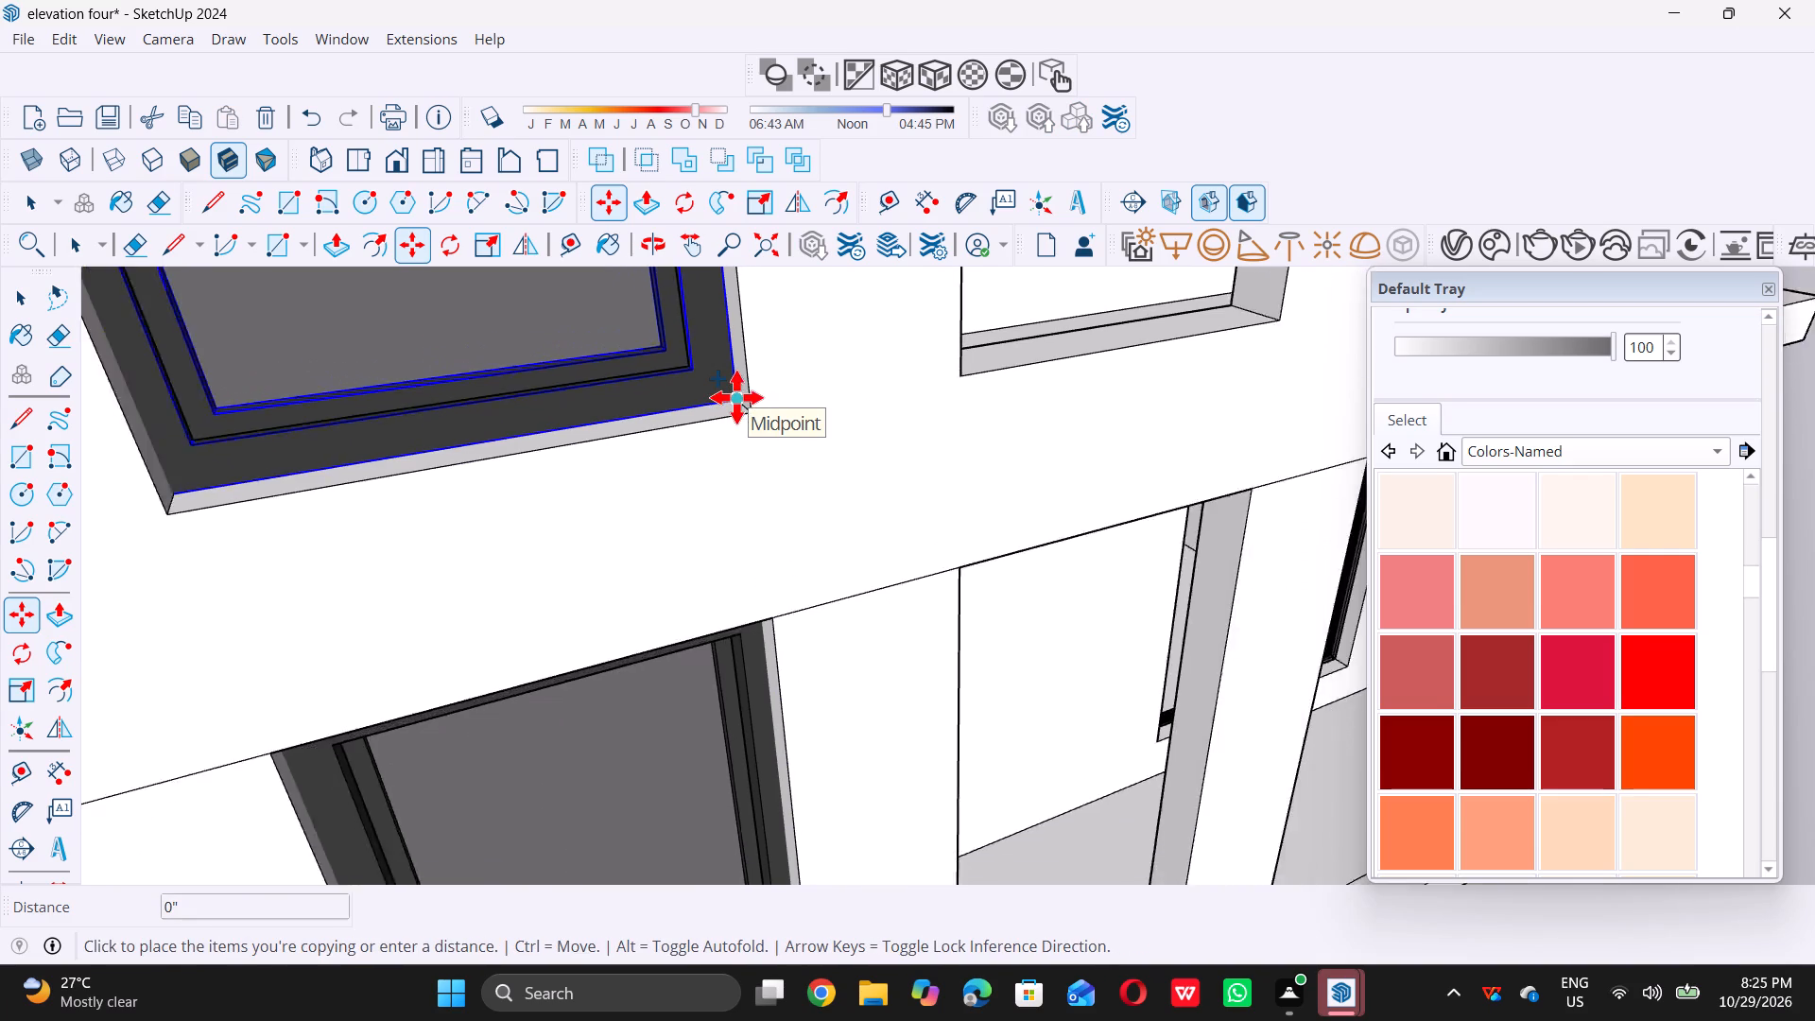
scroll(736, 397, "down", 20)
scroll(736, 397, "down", 7)
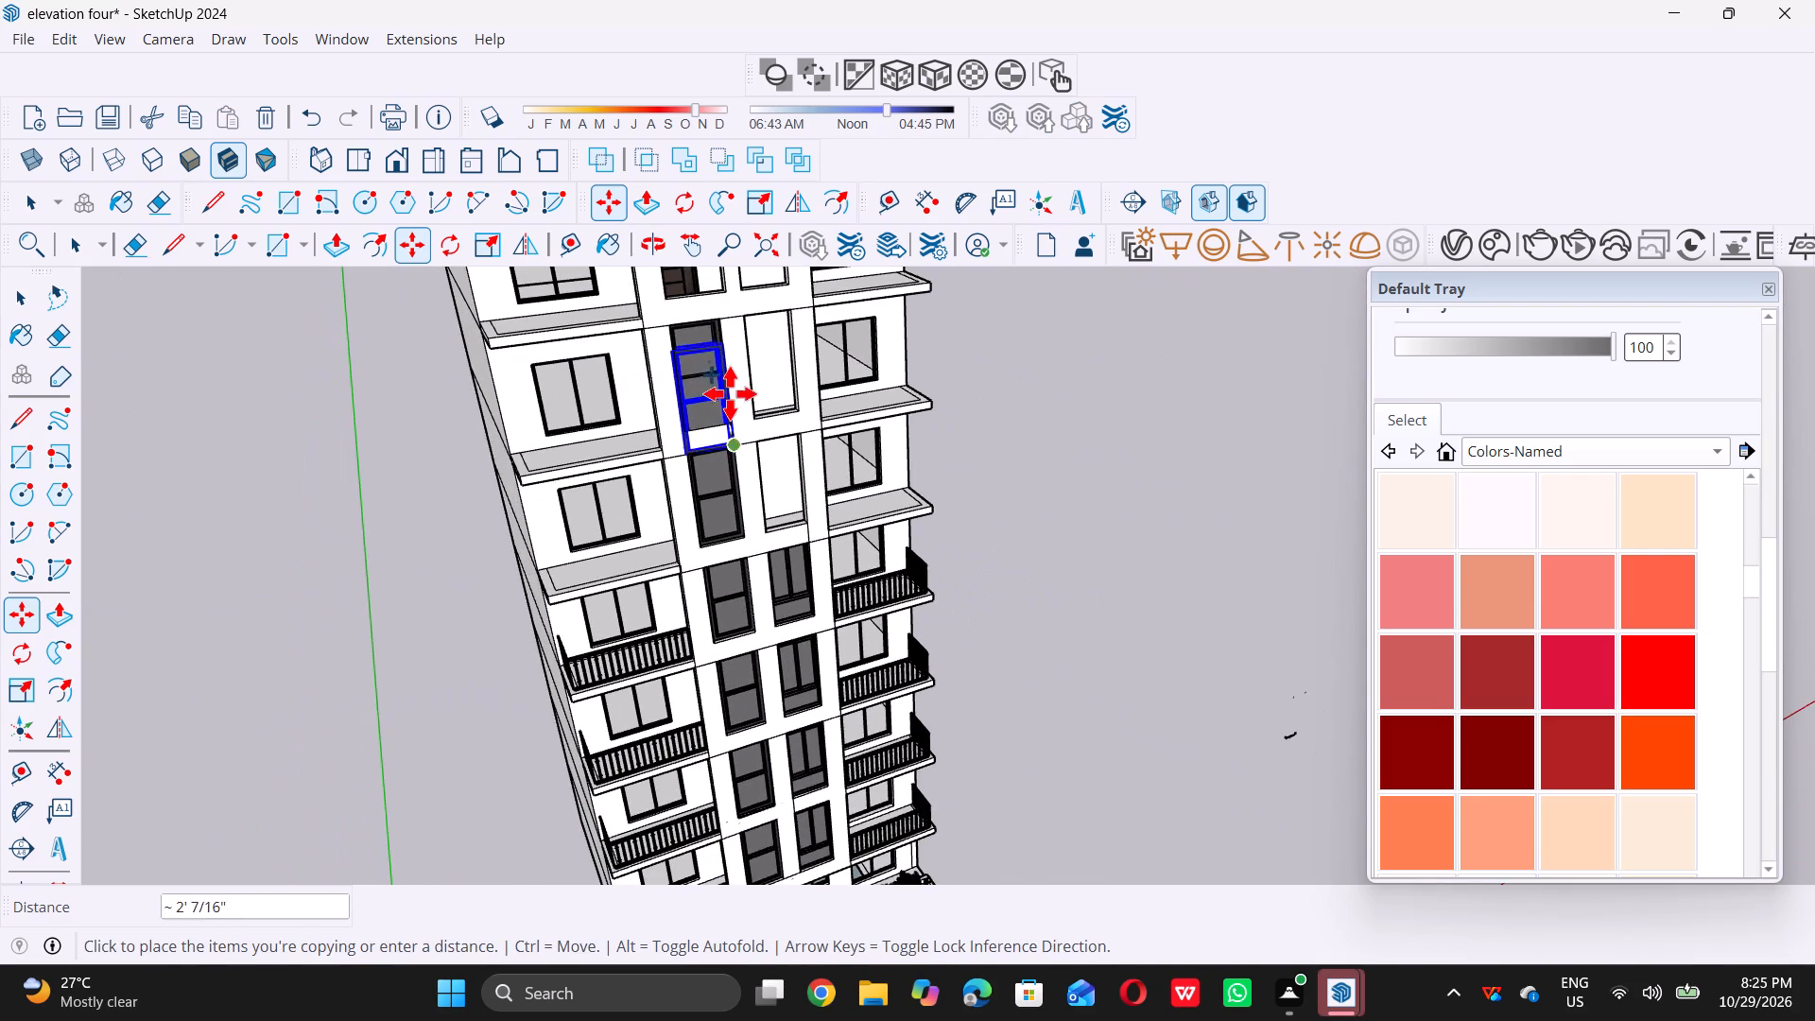
scroll(728, 422, "down", 18)
scroll(728, 398, "up", 8)
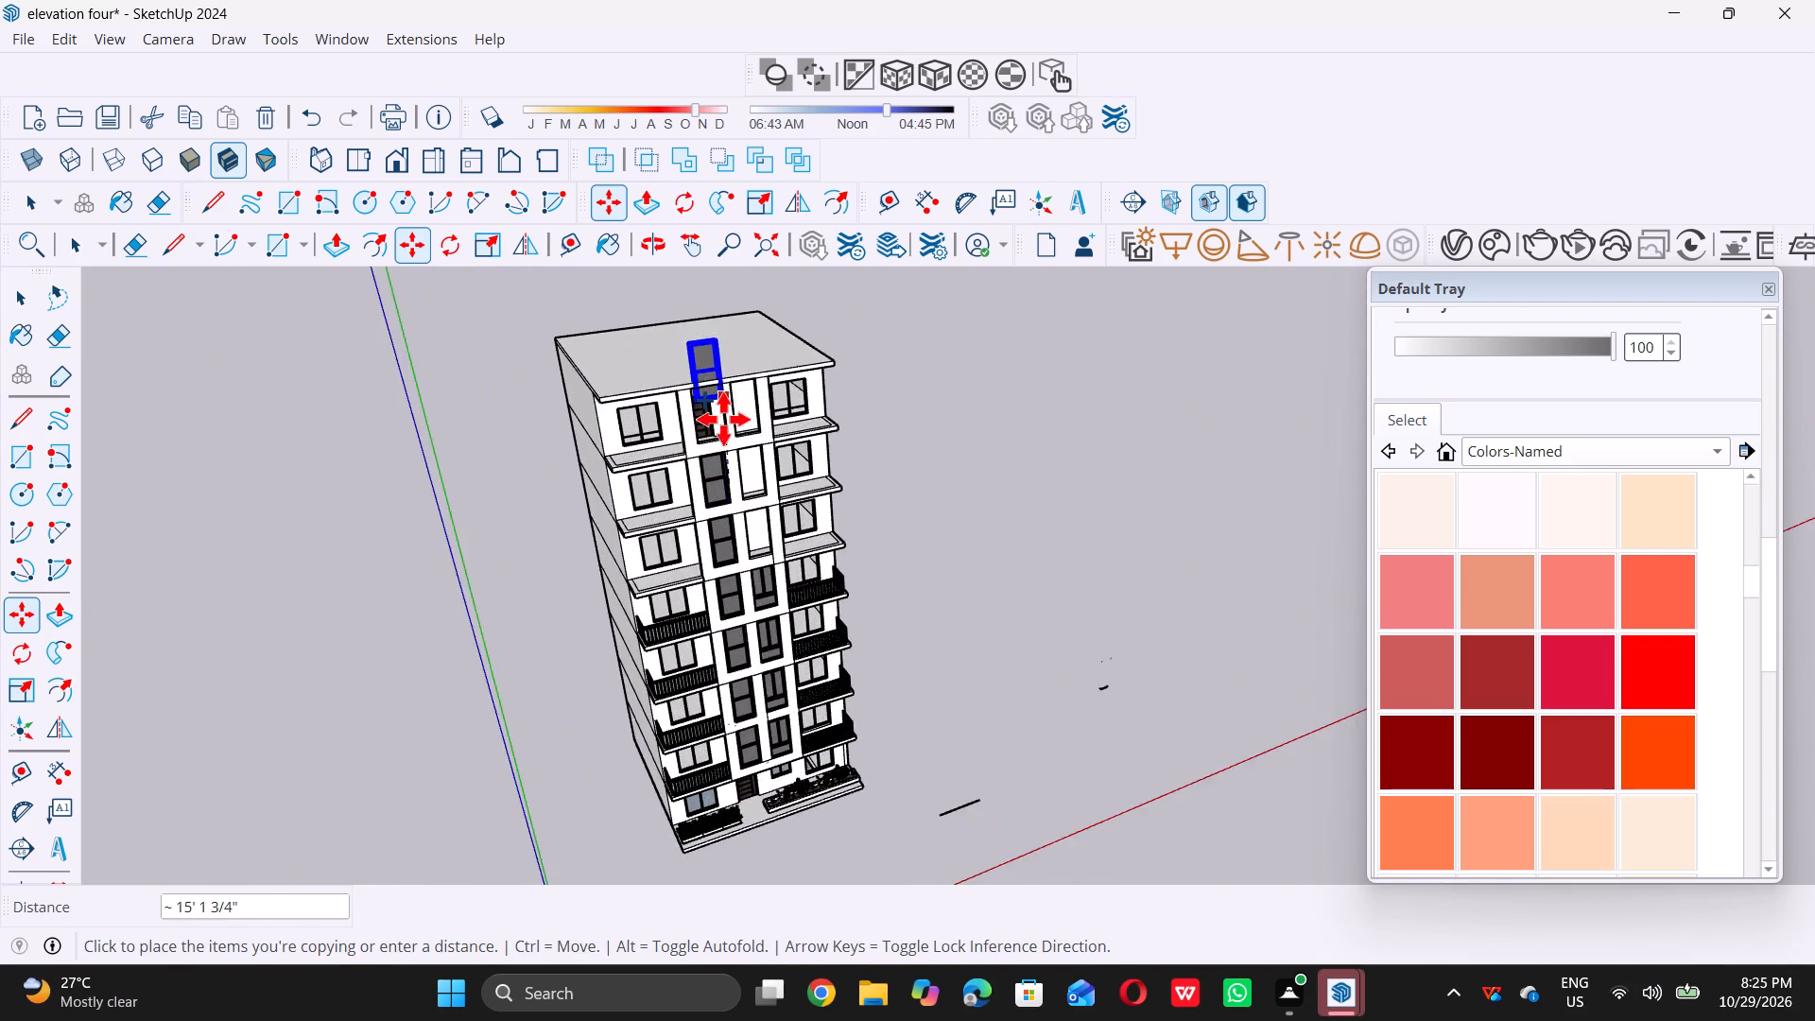
scroll(723, 419, "up", 13)
scroll(726, 459, "up", 12)
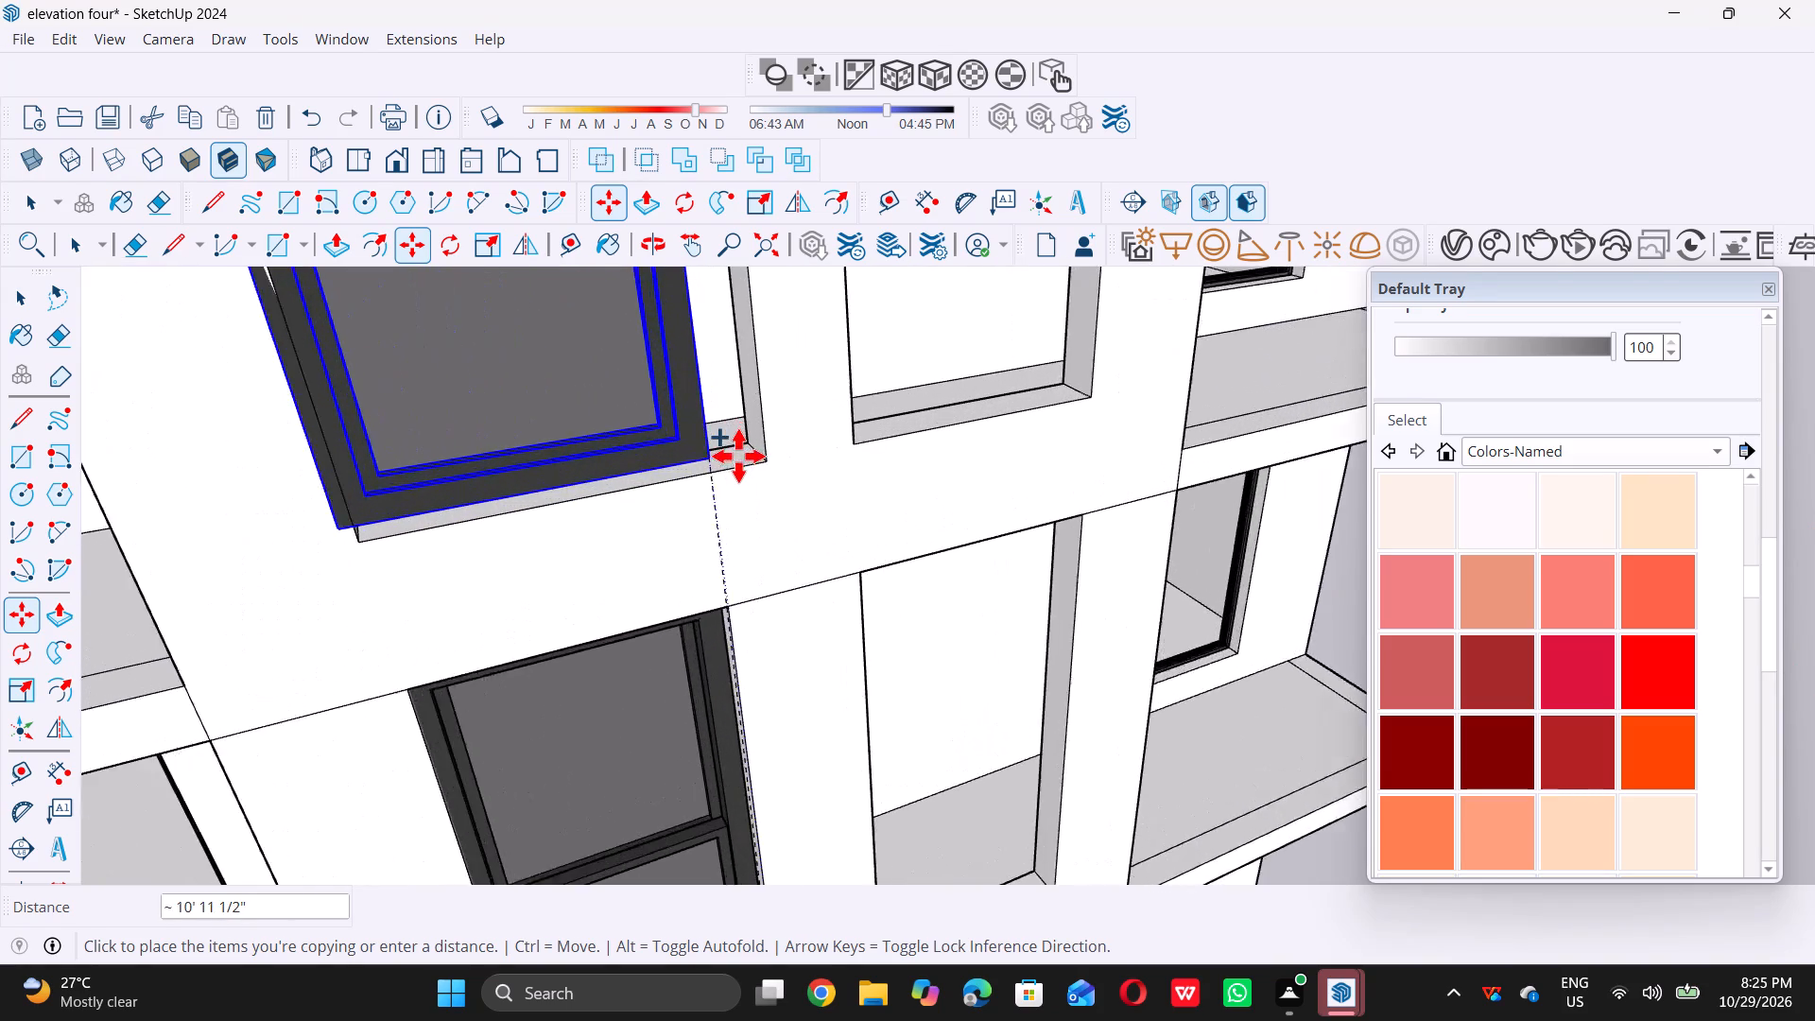
scroll(738, 456, "up", 2)
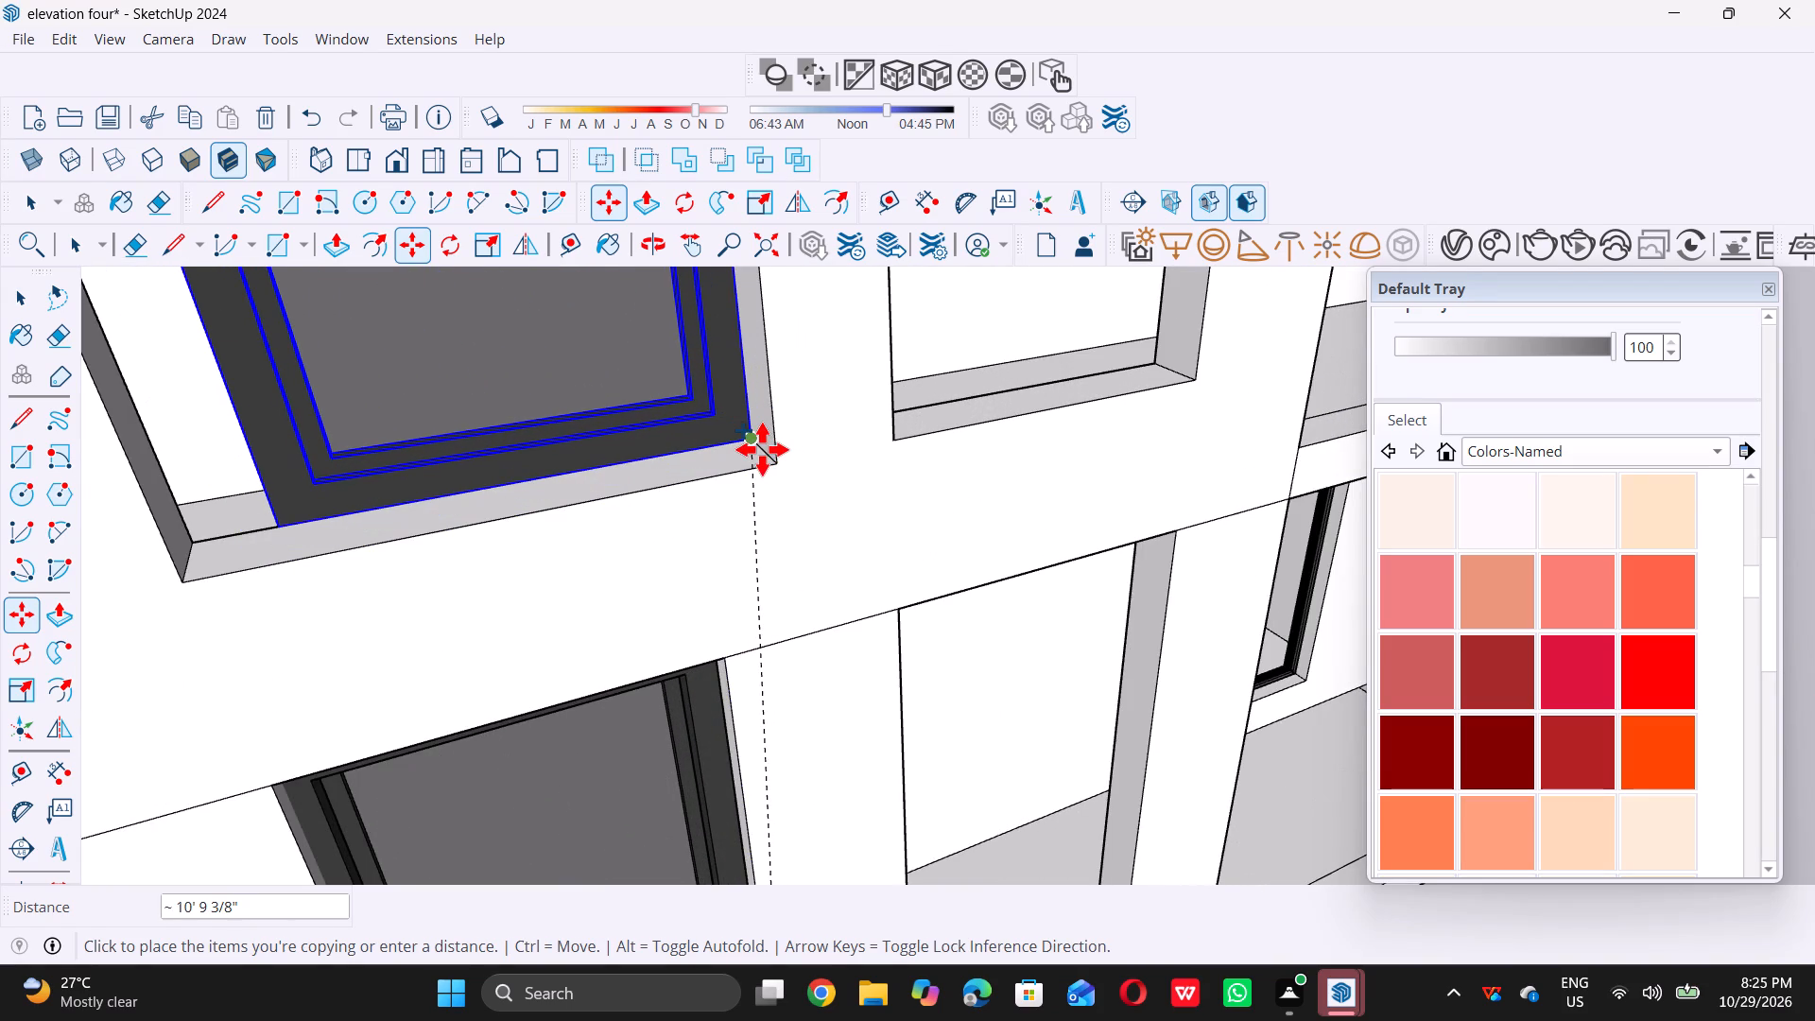
double_click(768, 449)
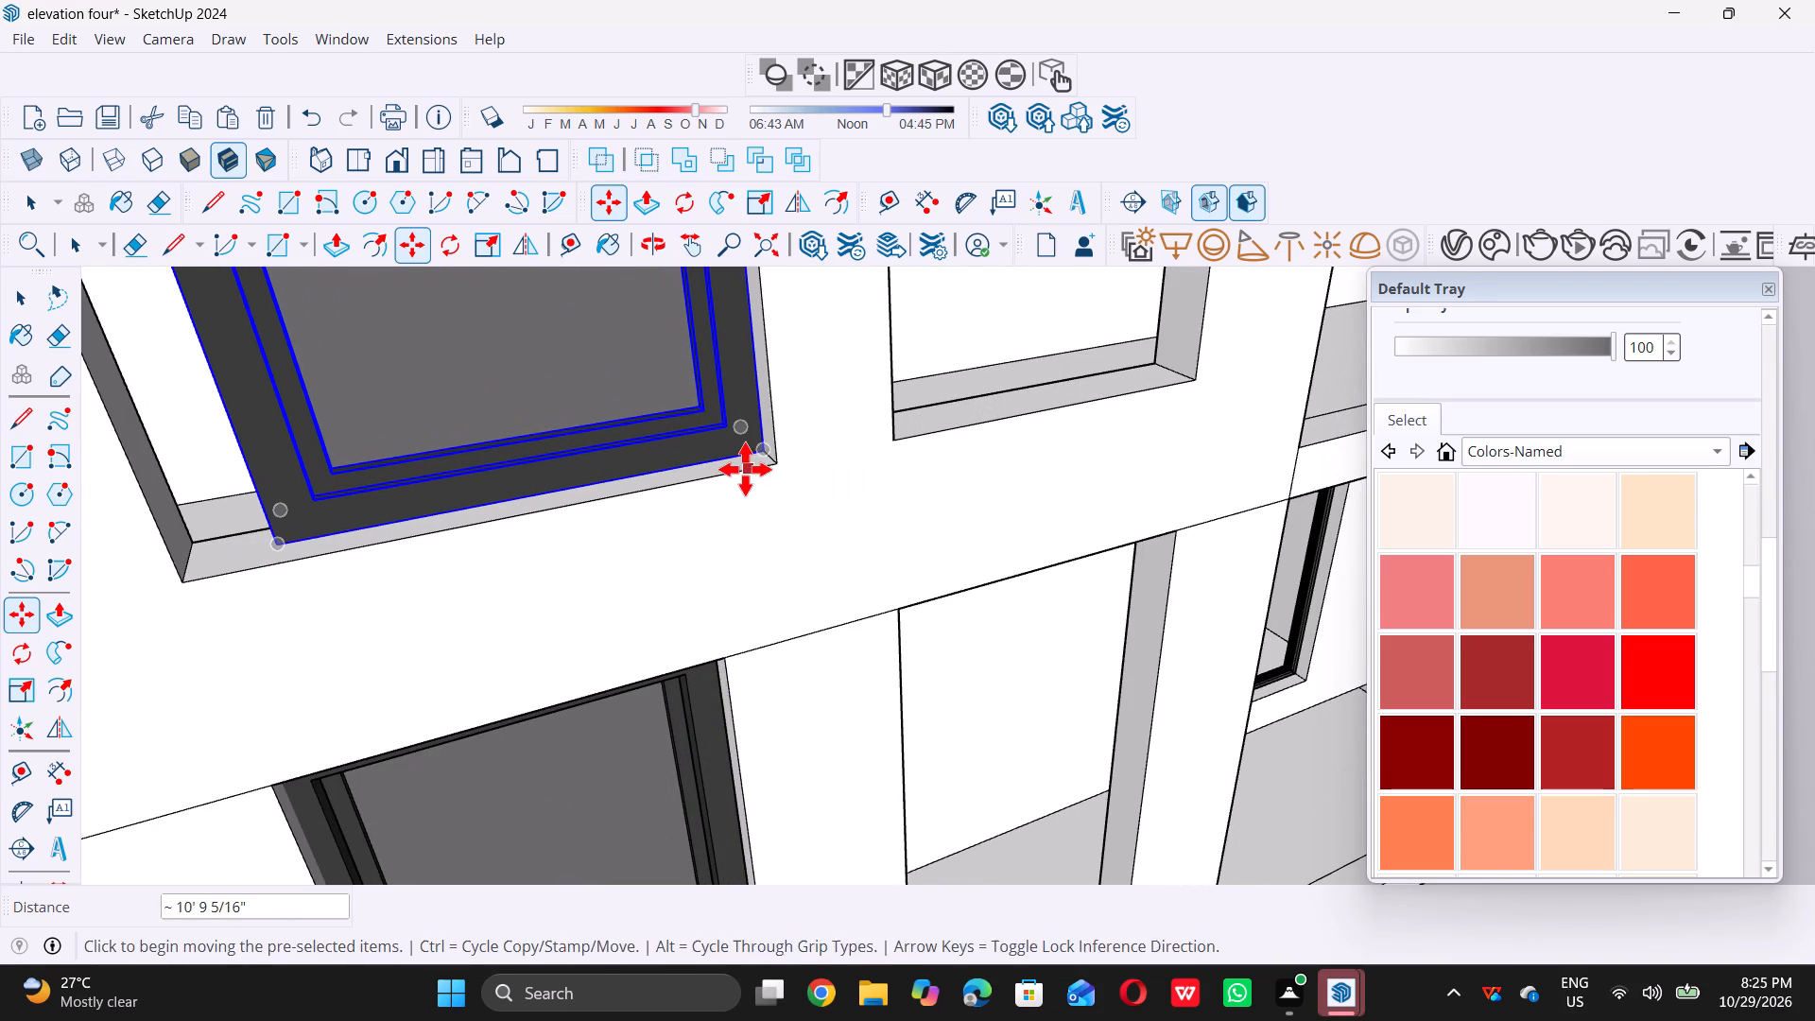
scroll(700, 556, "down", 20)
scroll(700, 556, "down", 4)
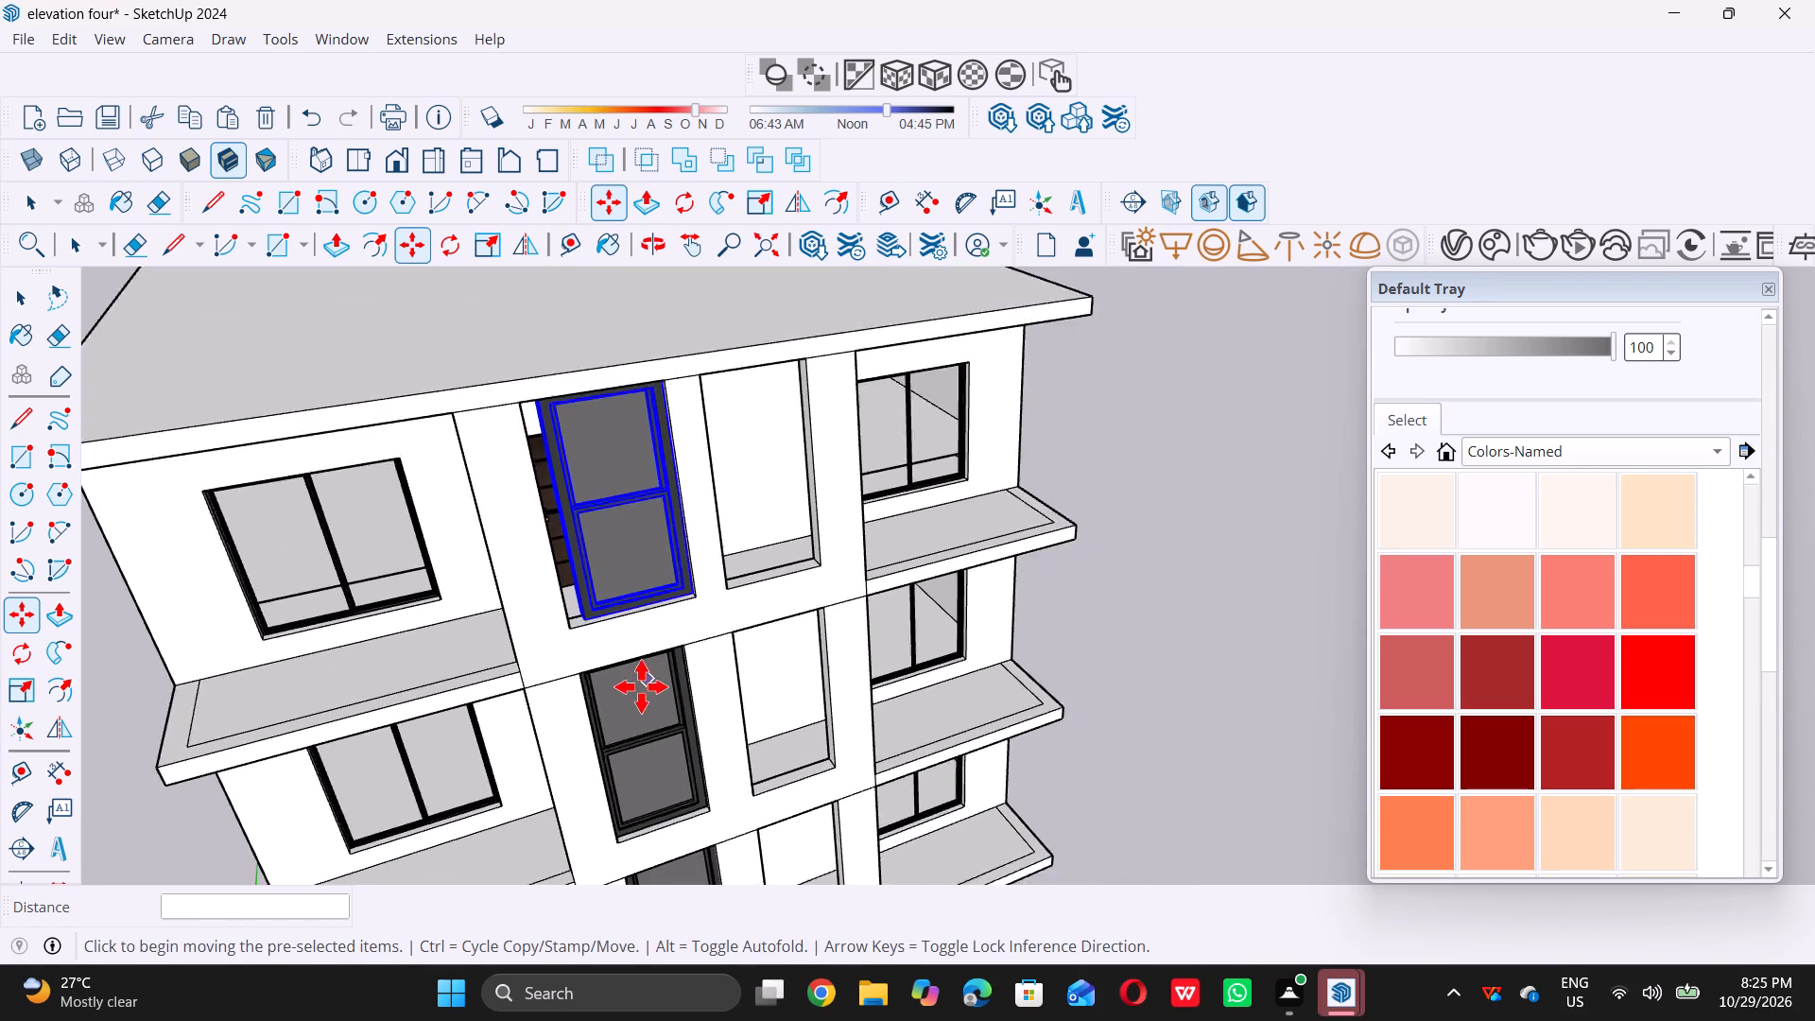
scroll(641, 686, "down", 4)
middle_click_drag(635, 701, 619, 542)
key("space")
triple_click(193, 644)
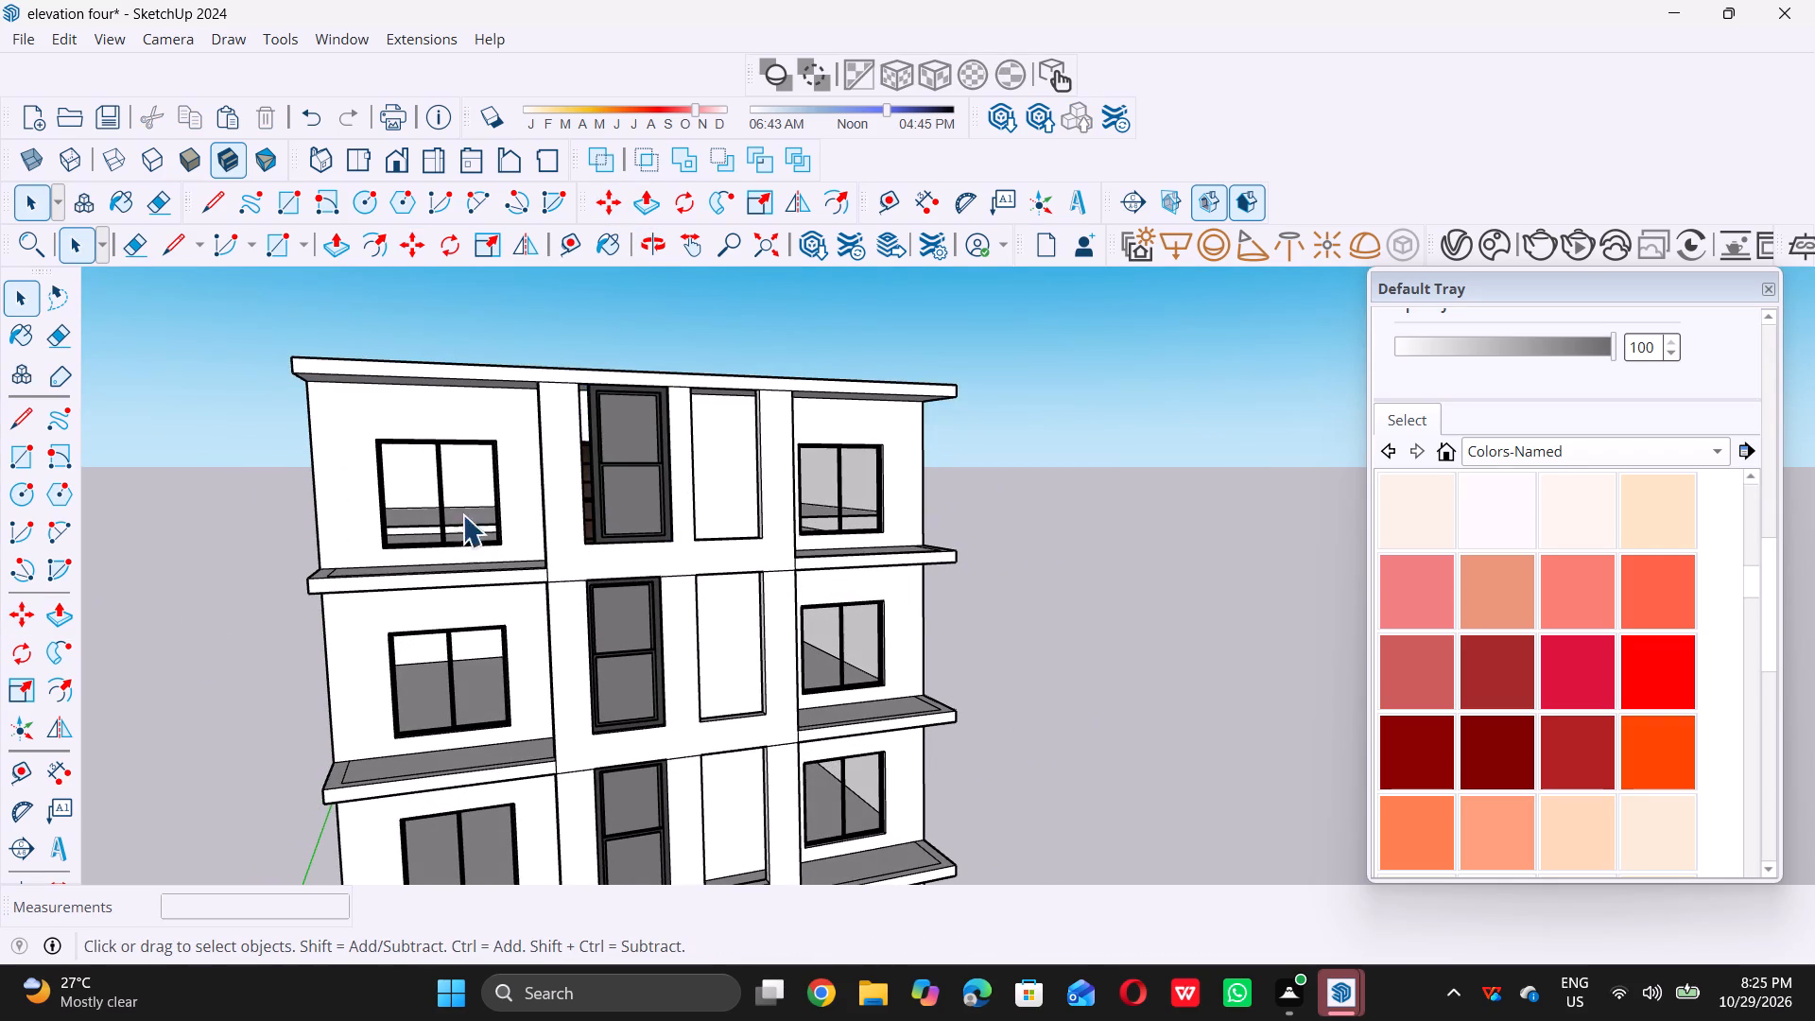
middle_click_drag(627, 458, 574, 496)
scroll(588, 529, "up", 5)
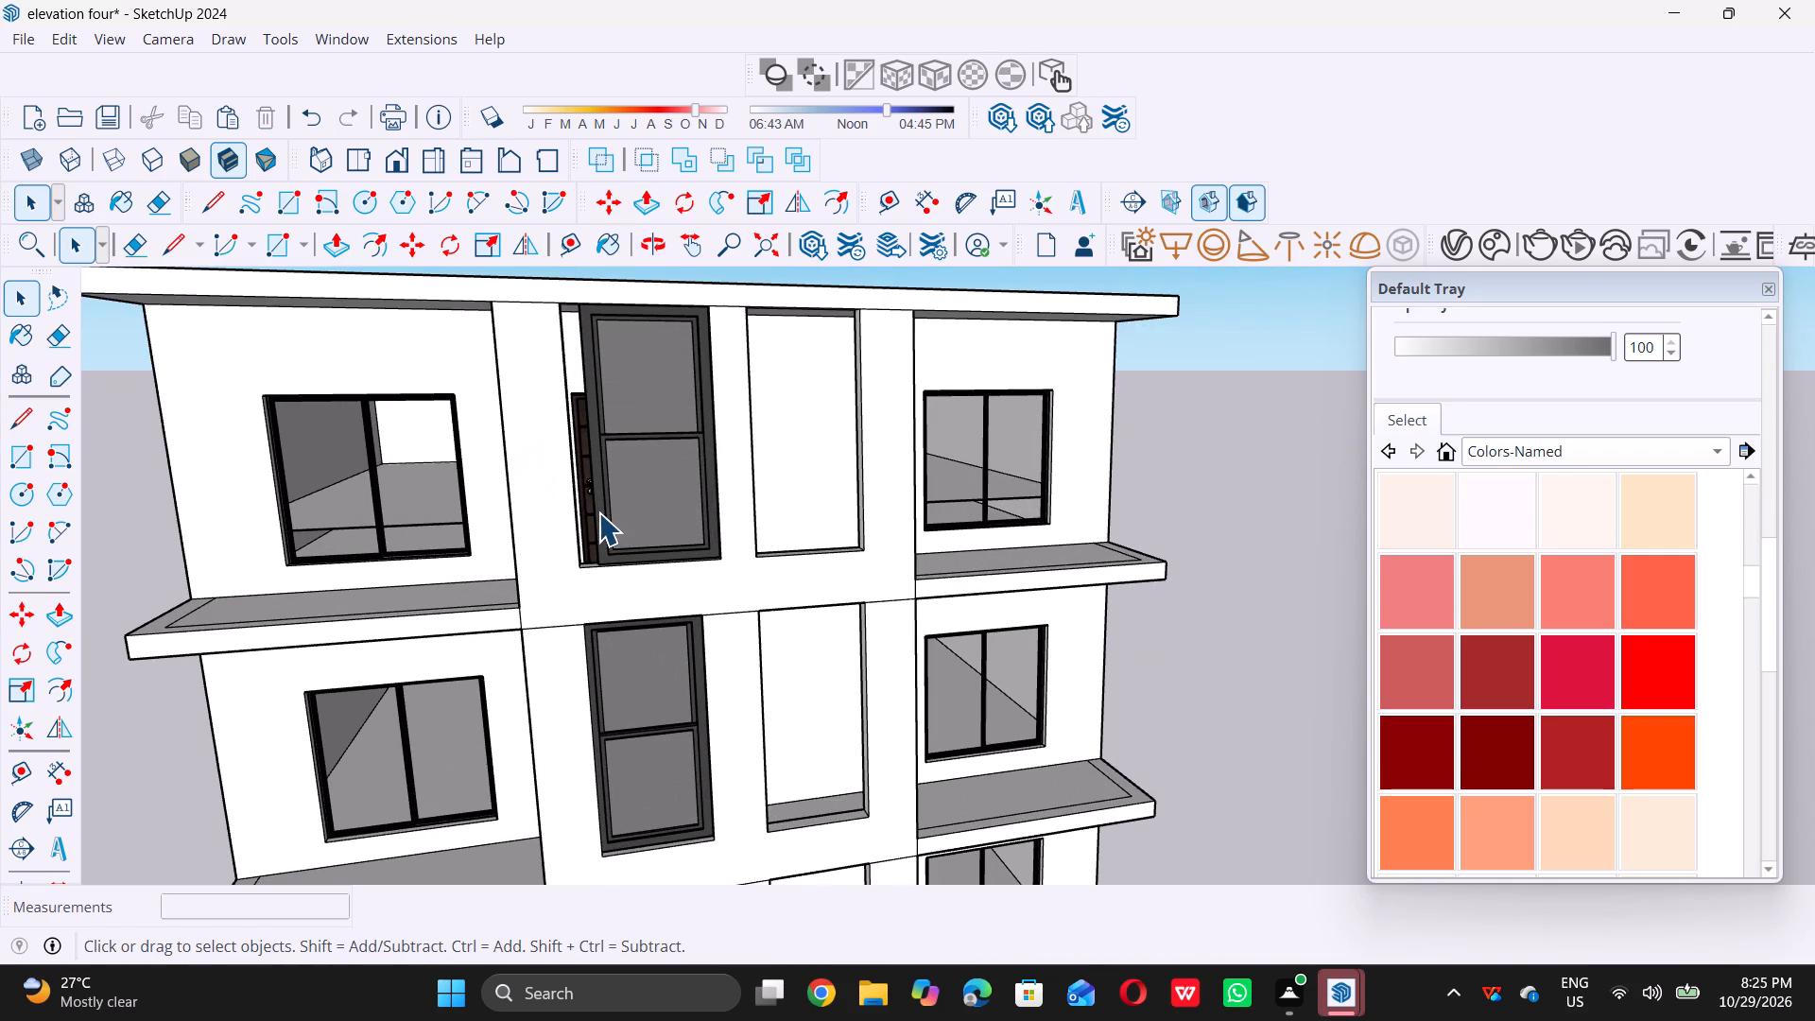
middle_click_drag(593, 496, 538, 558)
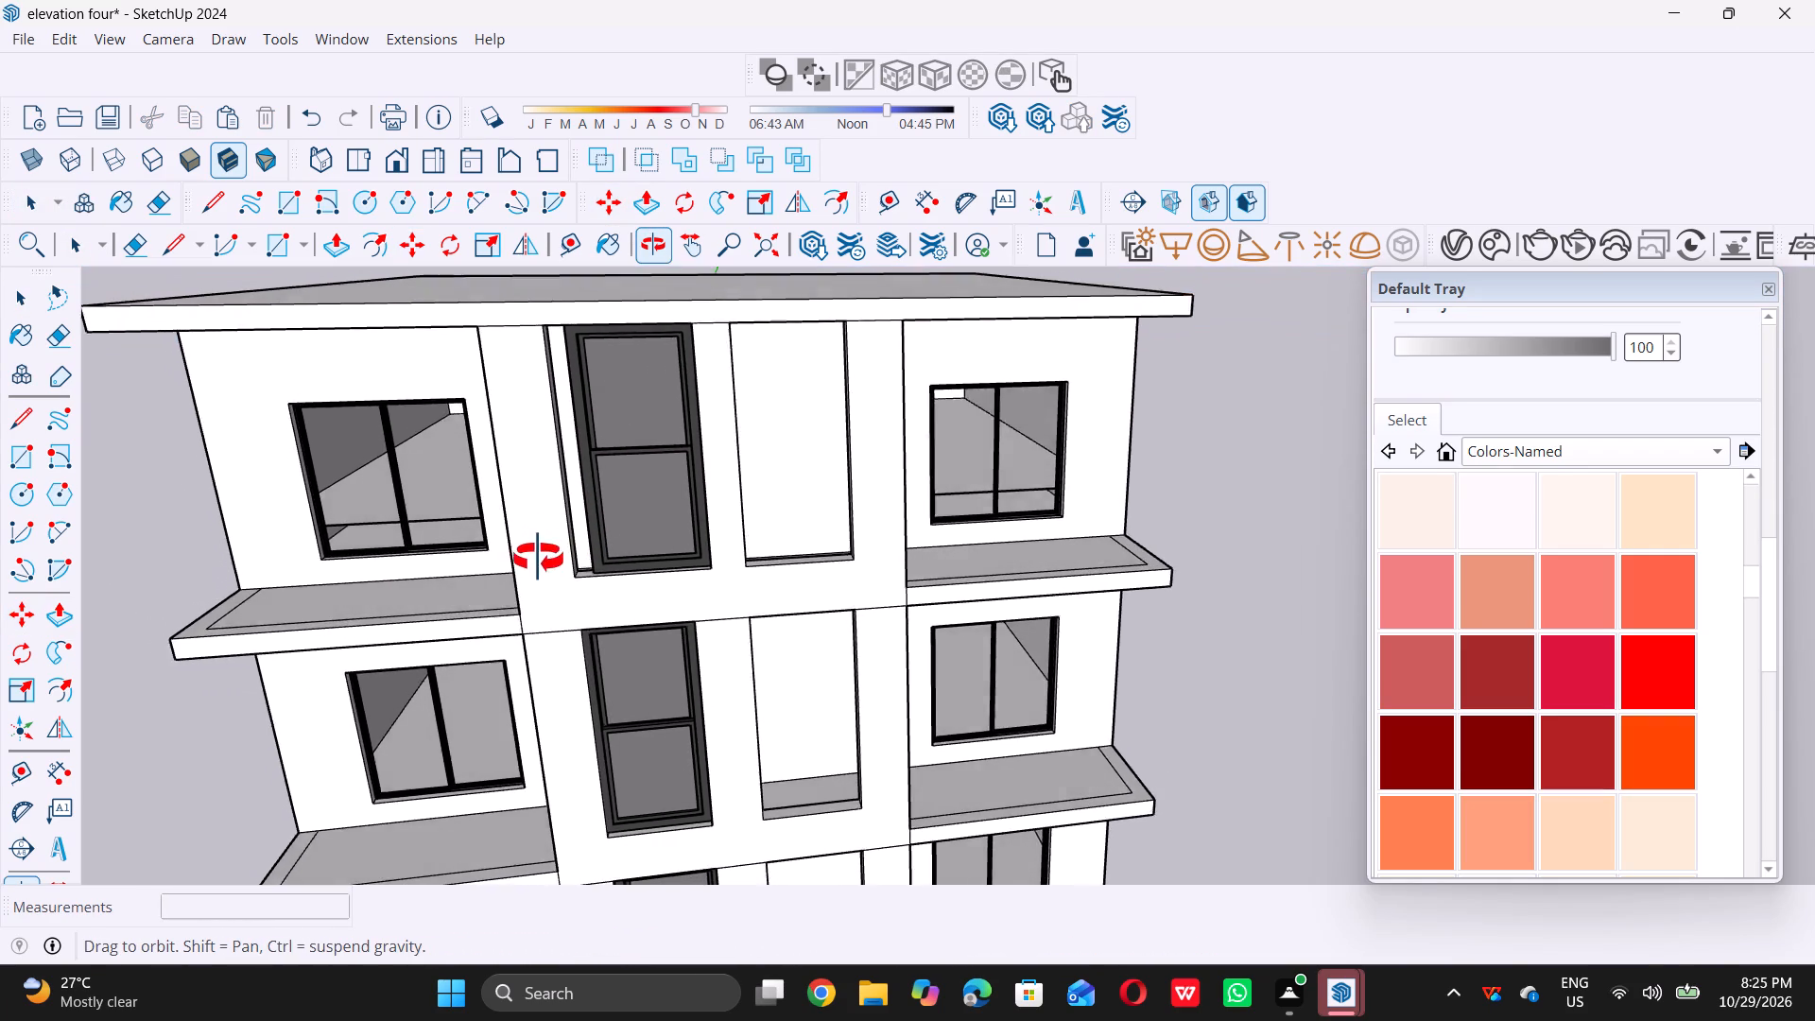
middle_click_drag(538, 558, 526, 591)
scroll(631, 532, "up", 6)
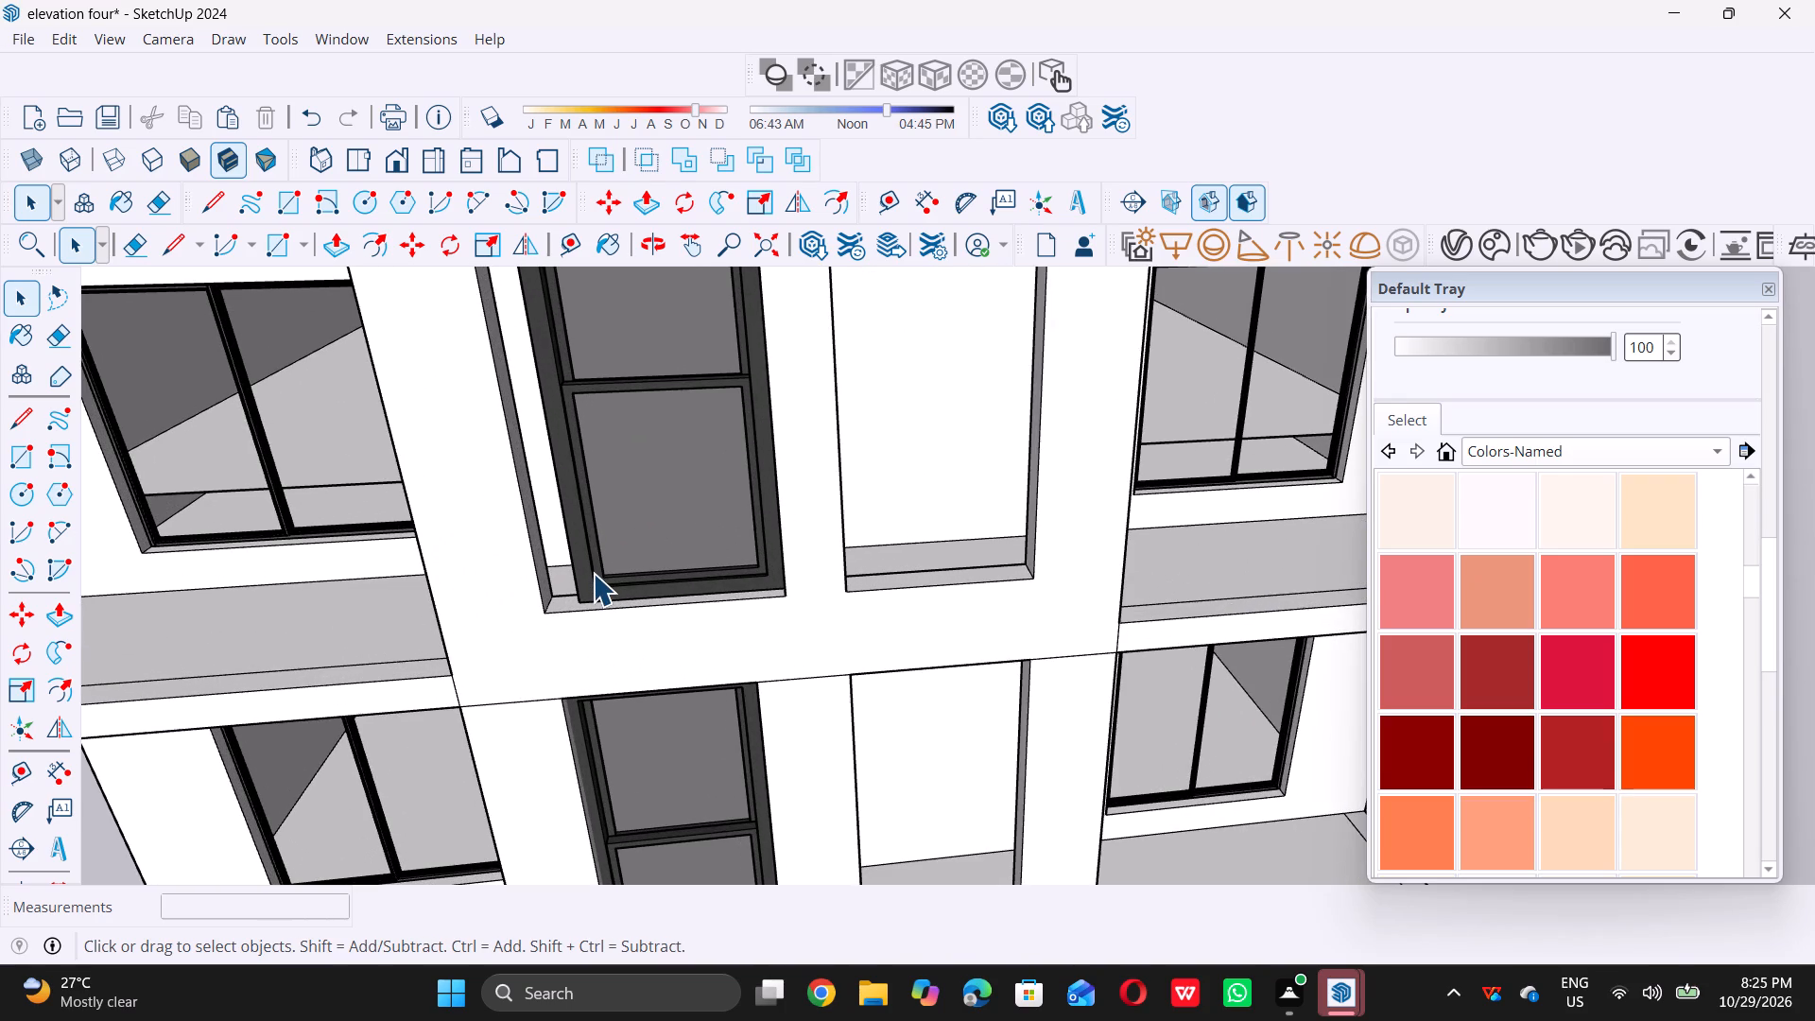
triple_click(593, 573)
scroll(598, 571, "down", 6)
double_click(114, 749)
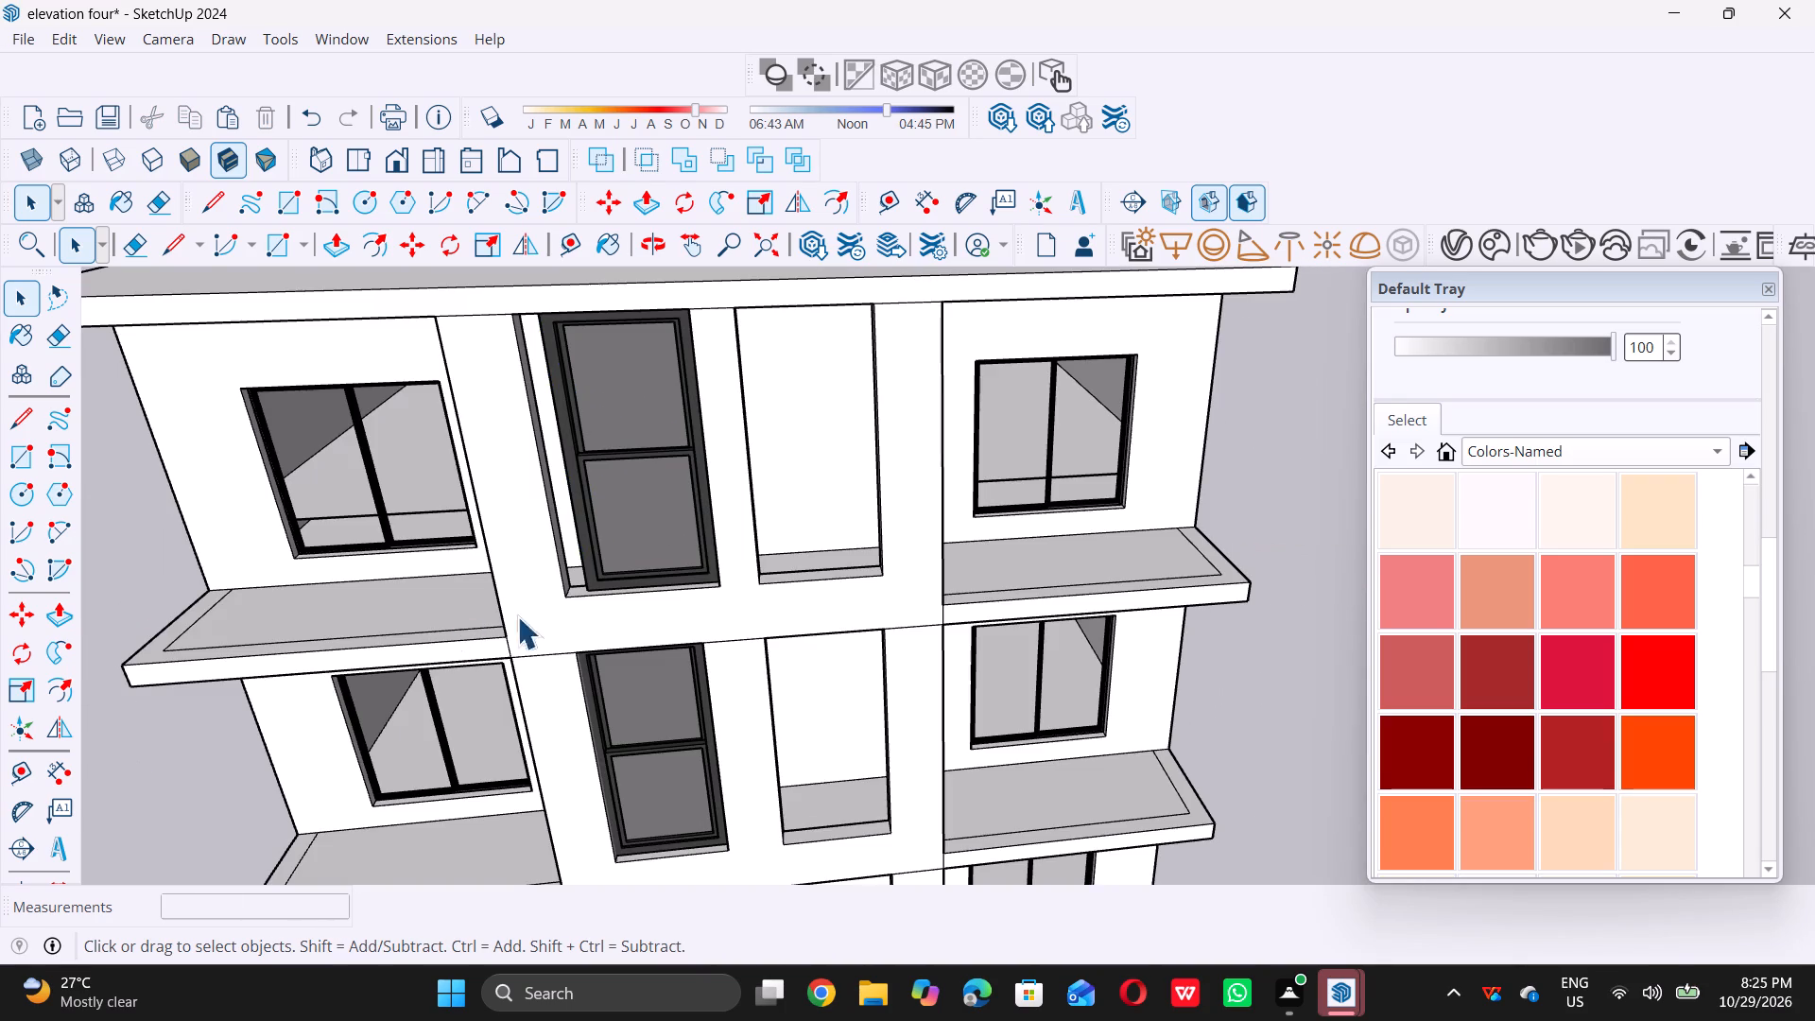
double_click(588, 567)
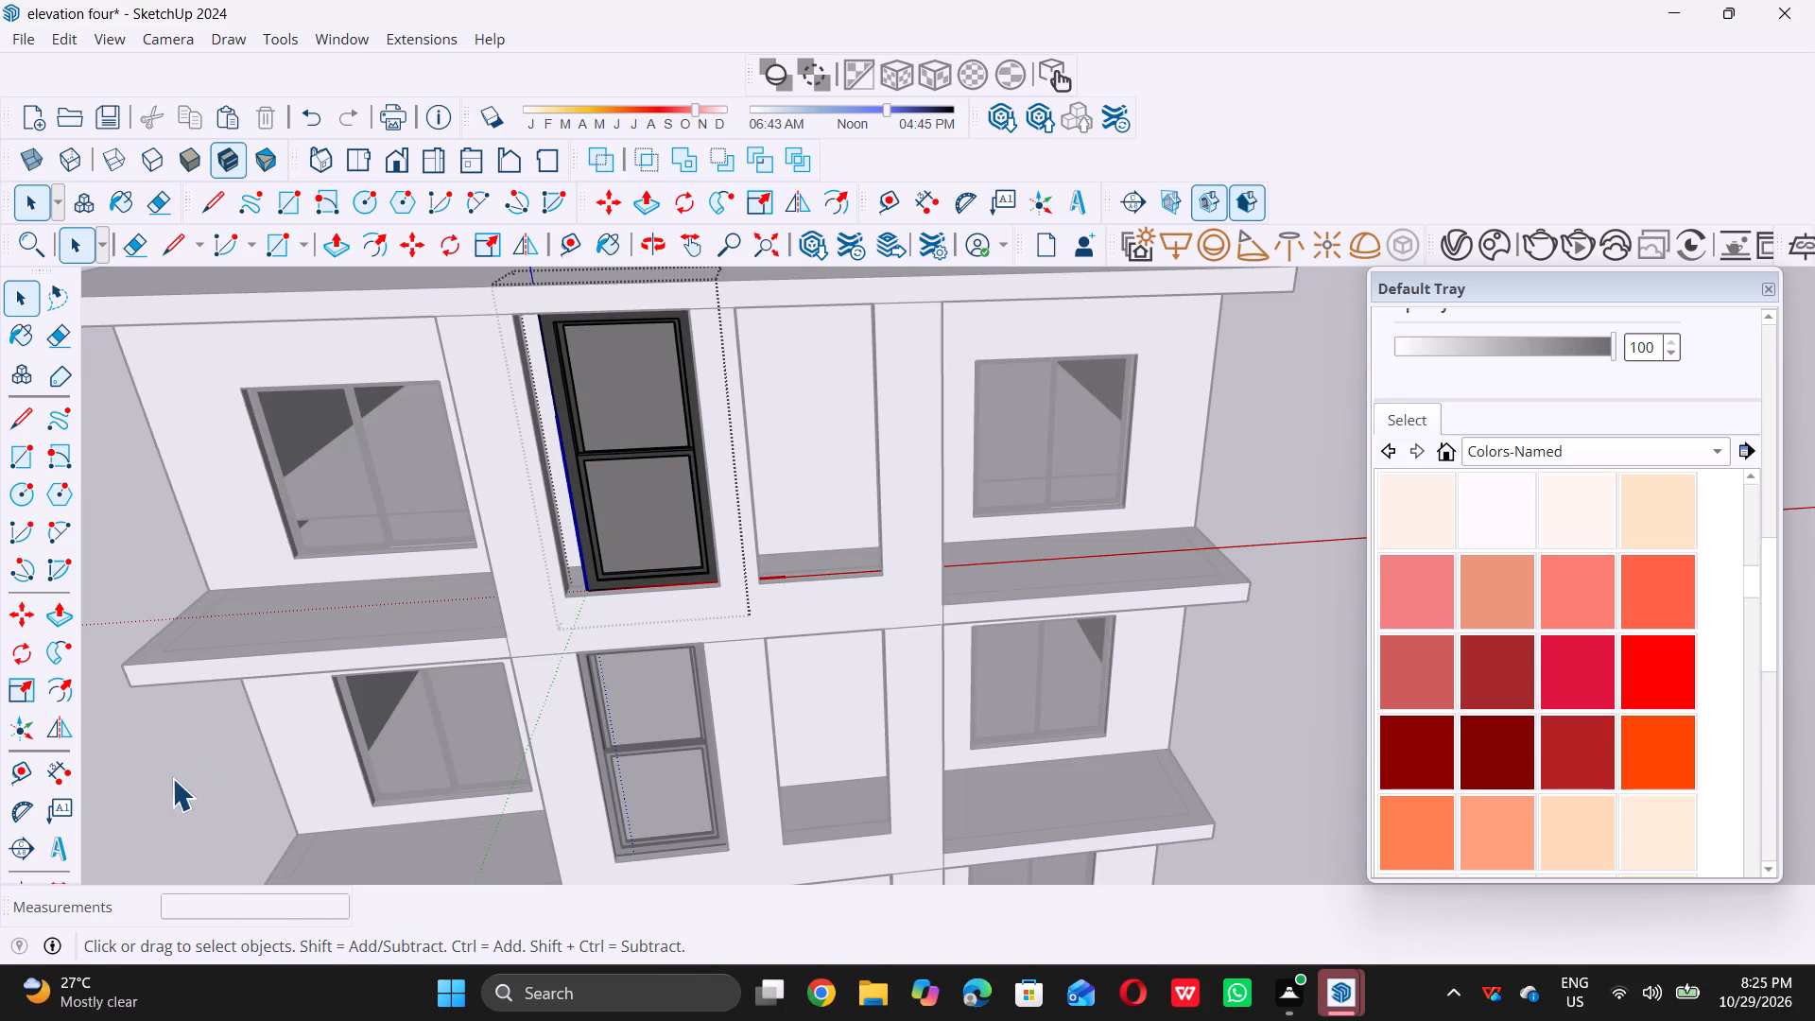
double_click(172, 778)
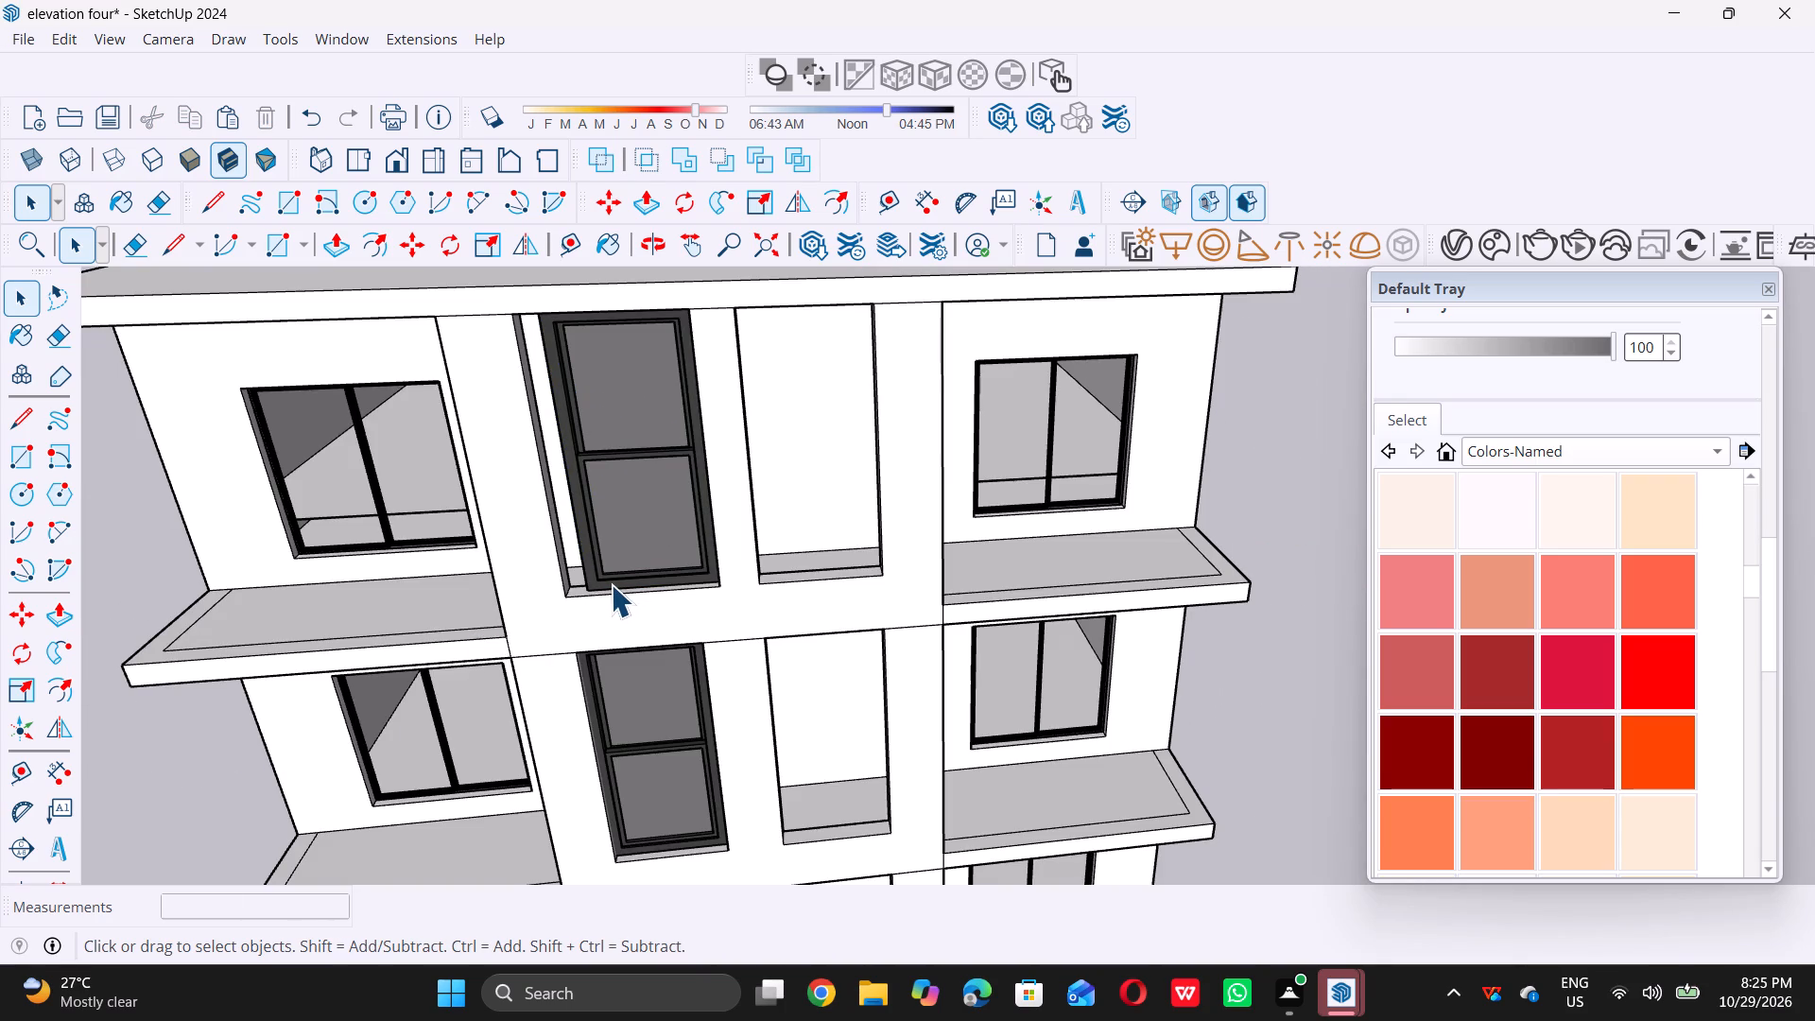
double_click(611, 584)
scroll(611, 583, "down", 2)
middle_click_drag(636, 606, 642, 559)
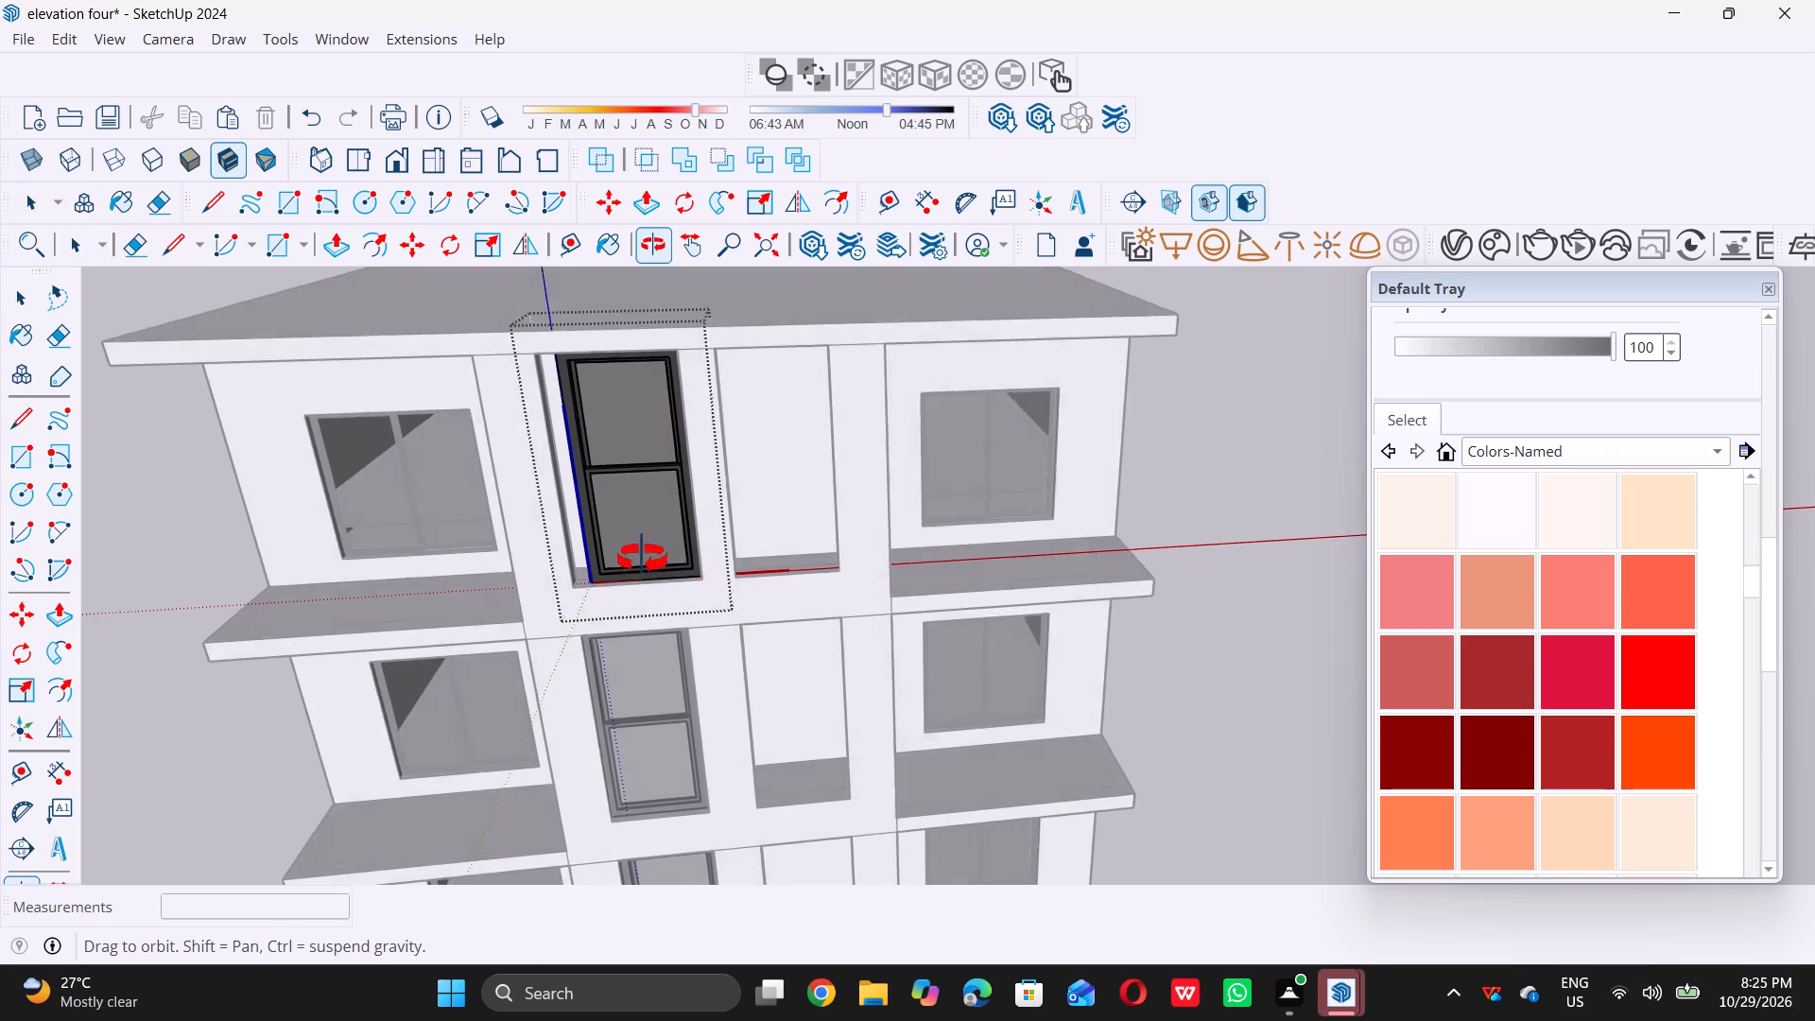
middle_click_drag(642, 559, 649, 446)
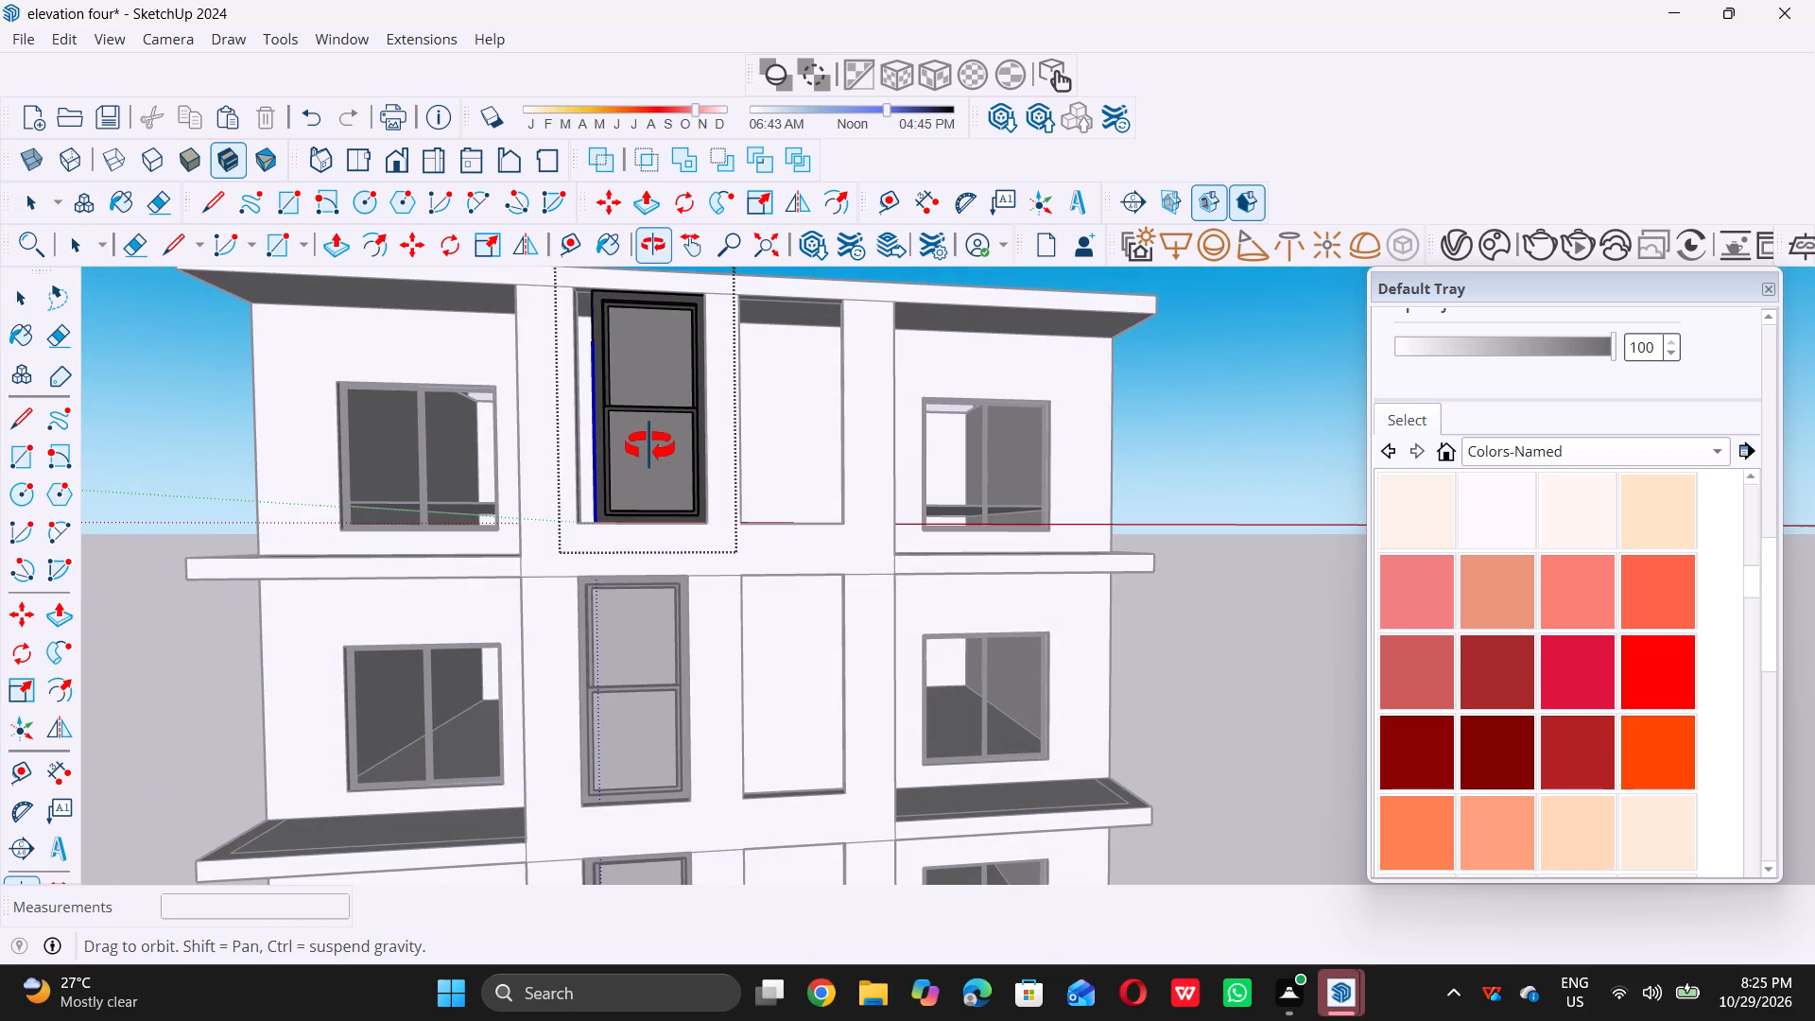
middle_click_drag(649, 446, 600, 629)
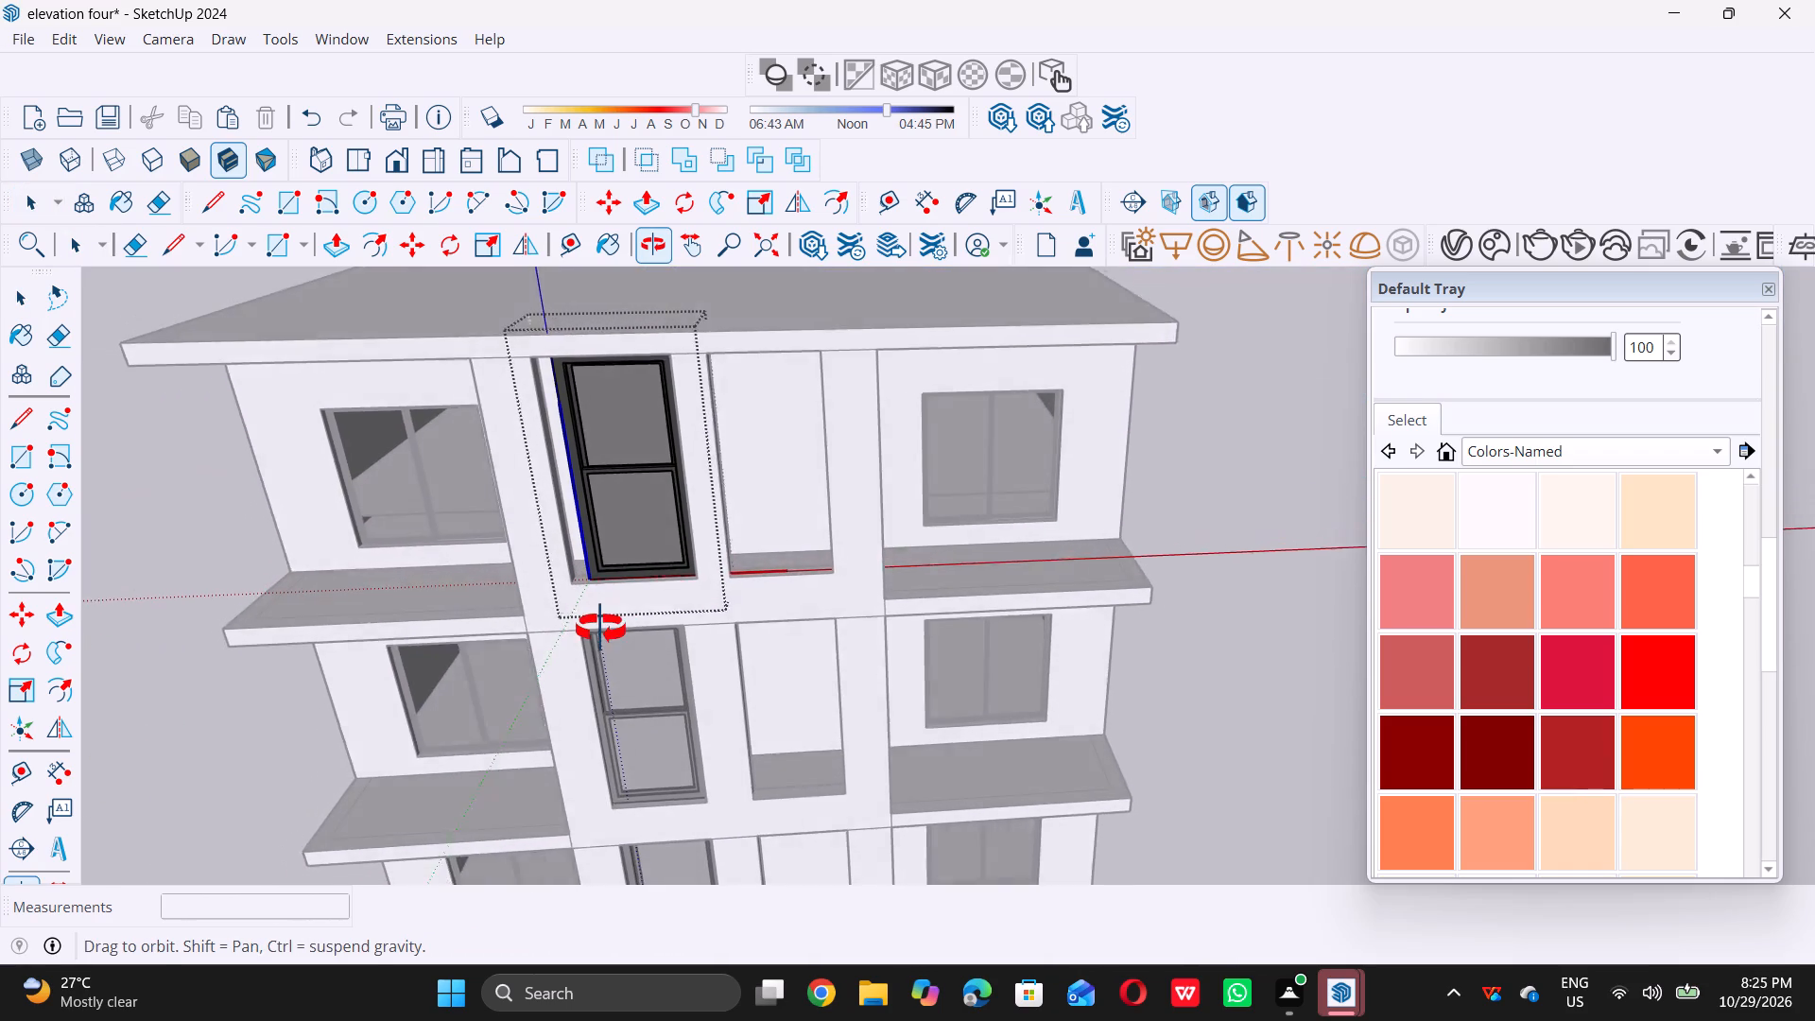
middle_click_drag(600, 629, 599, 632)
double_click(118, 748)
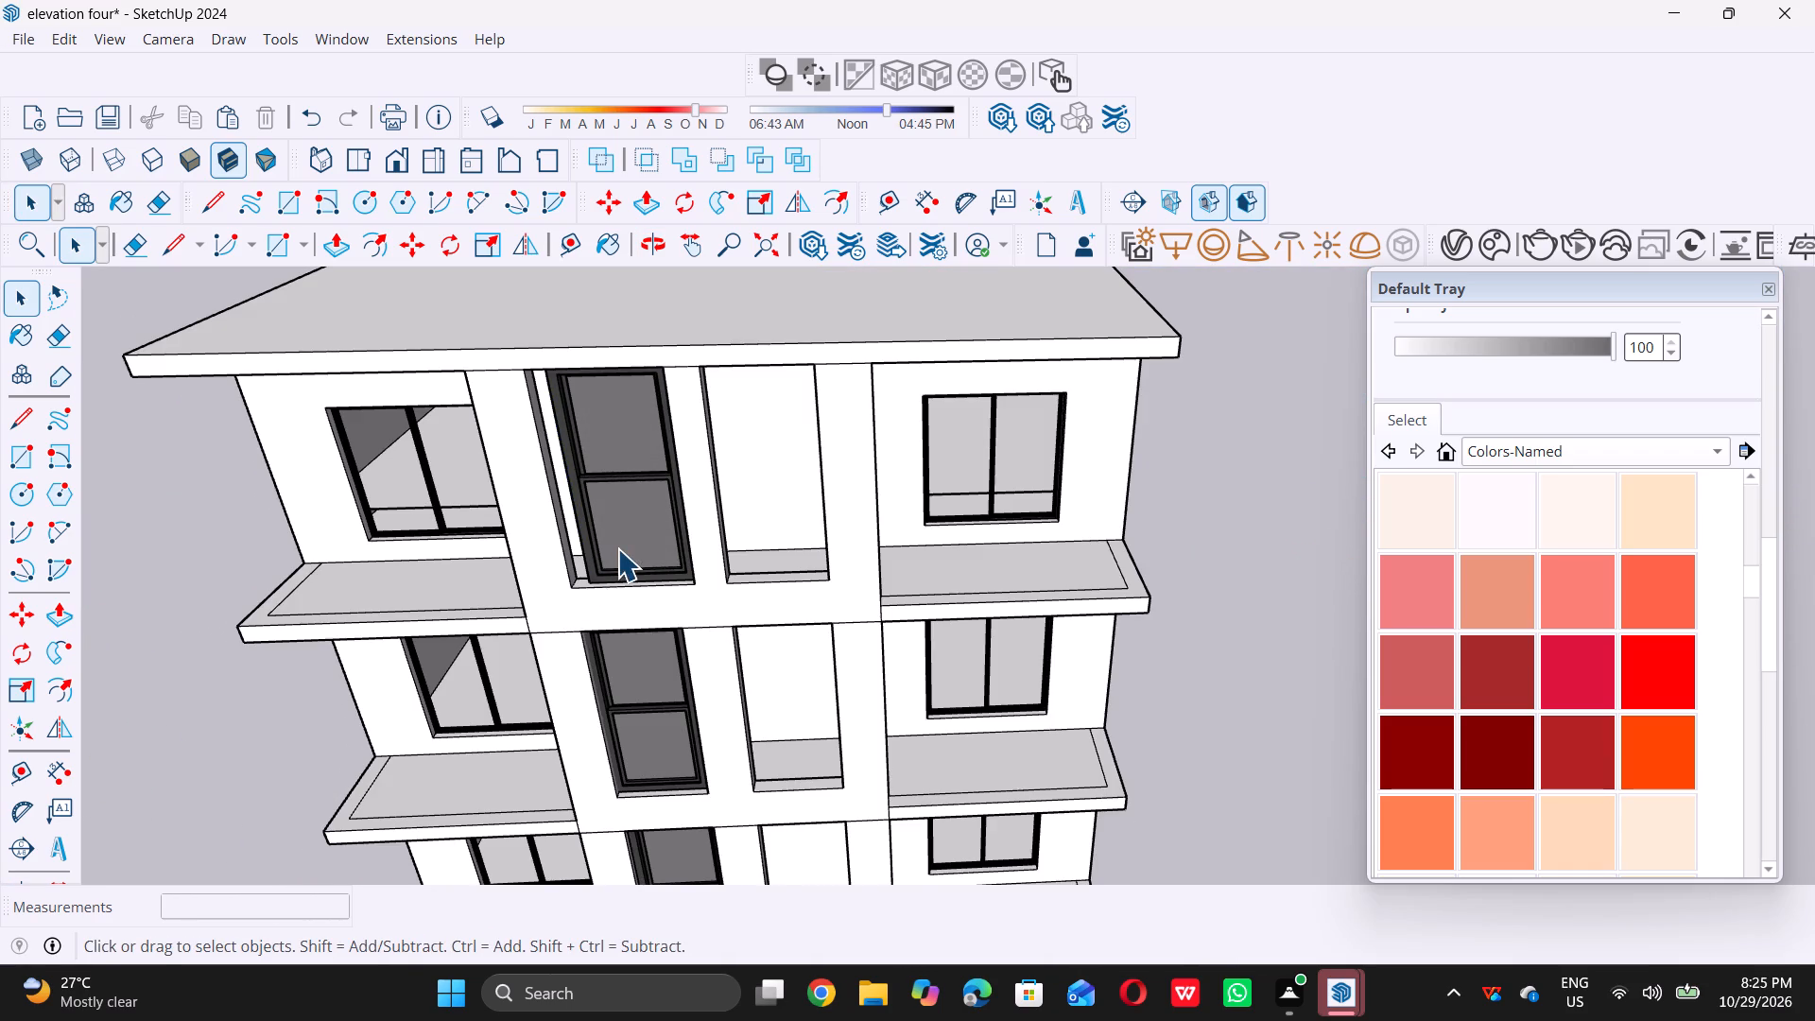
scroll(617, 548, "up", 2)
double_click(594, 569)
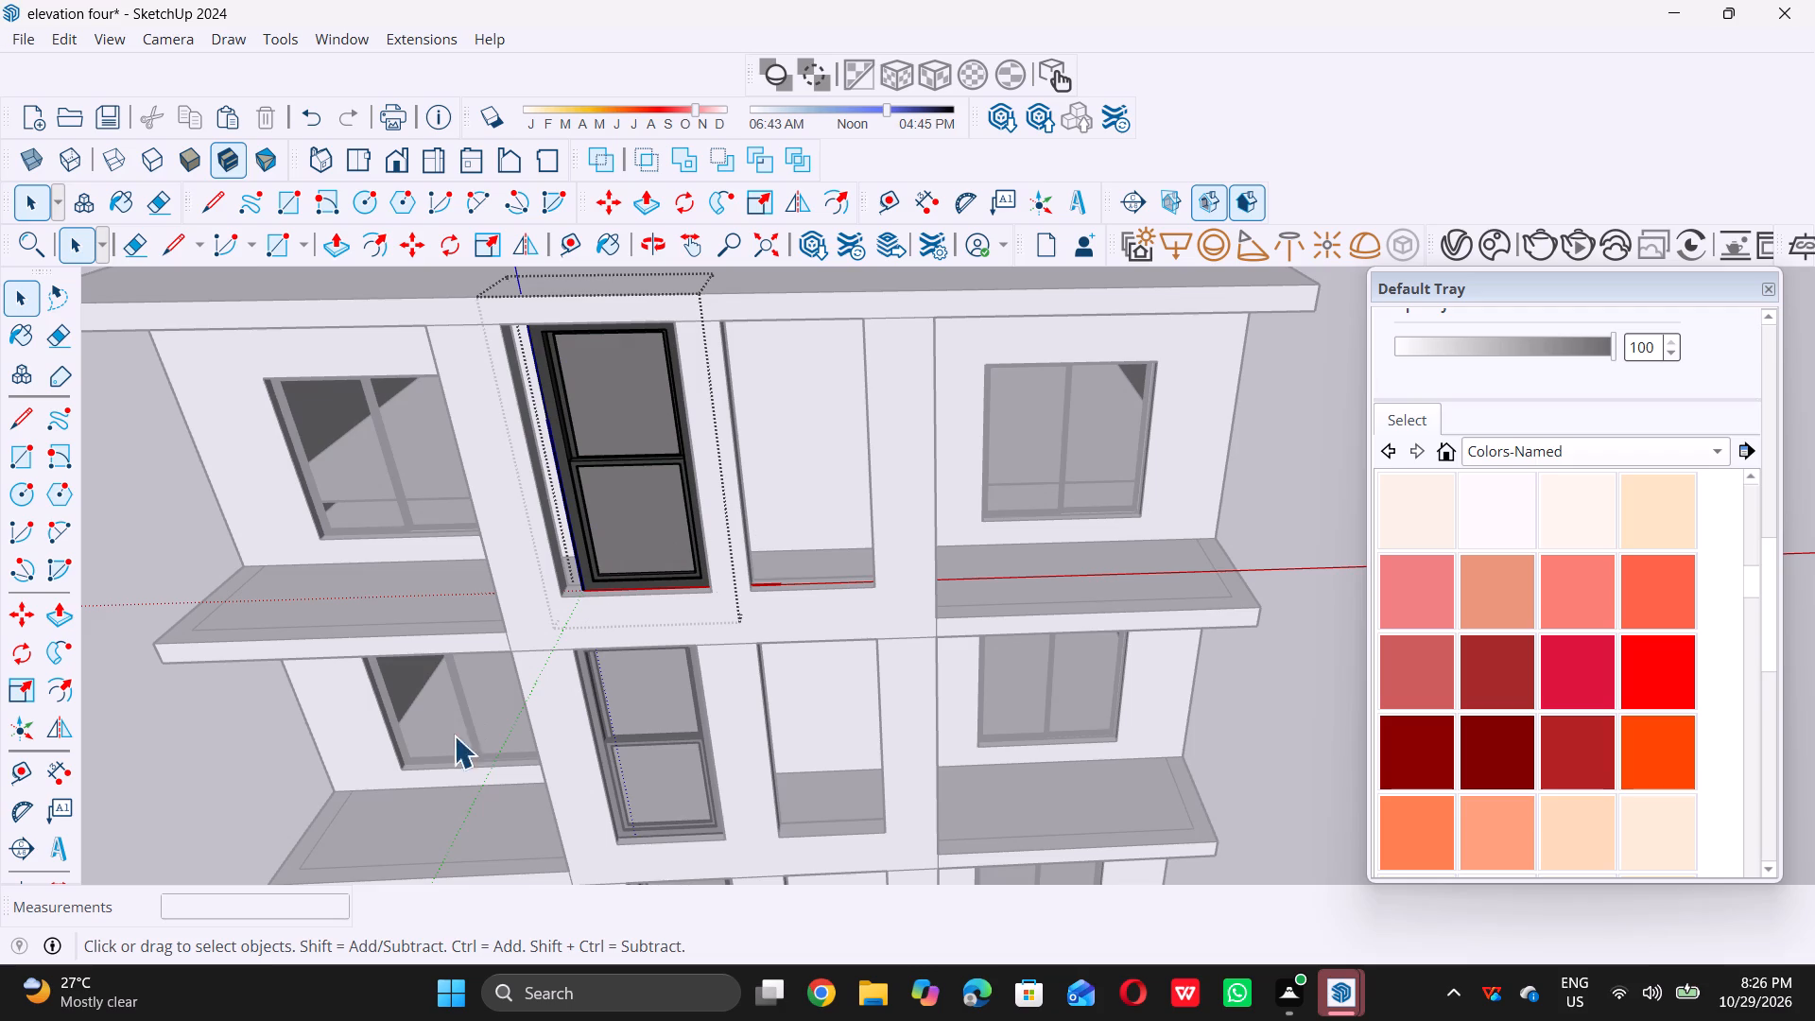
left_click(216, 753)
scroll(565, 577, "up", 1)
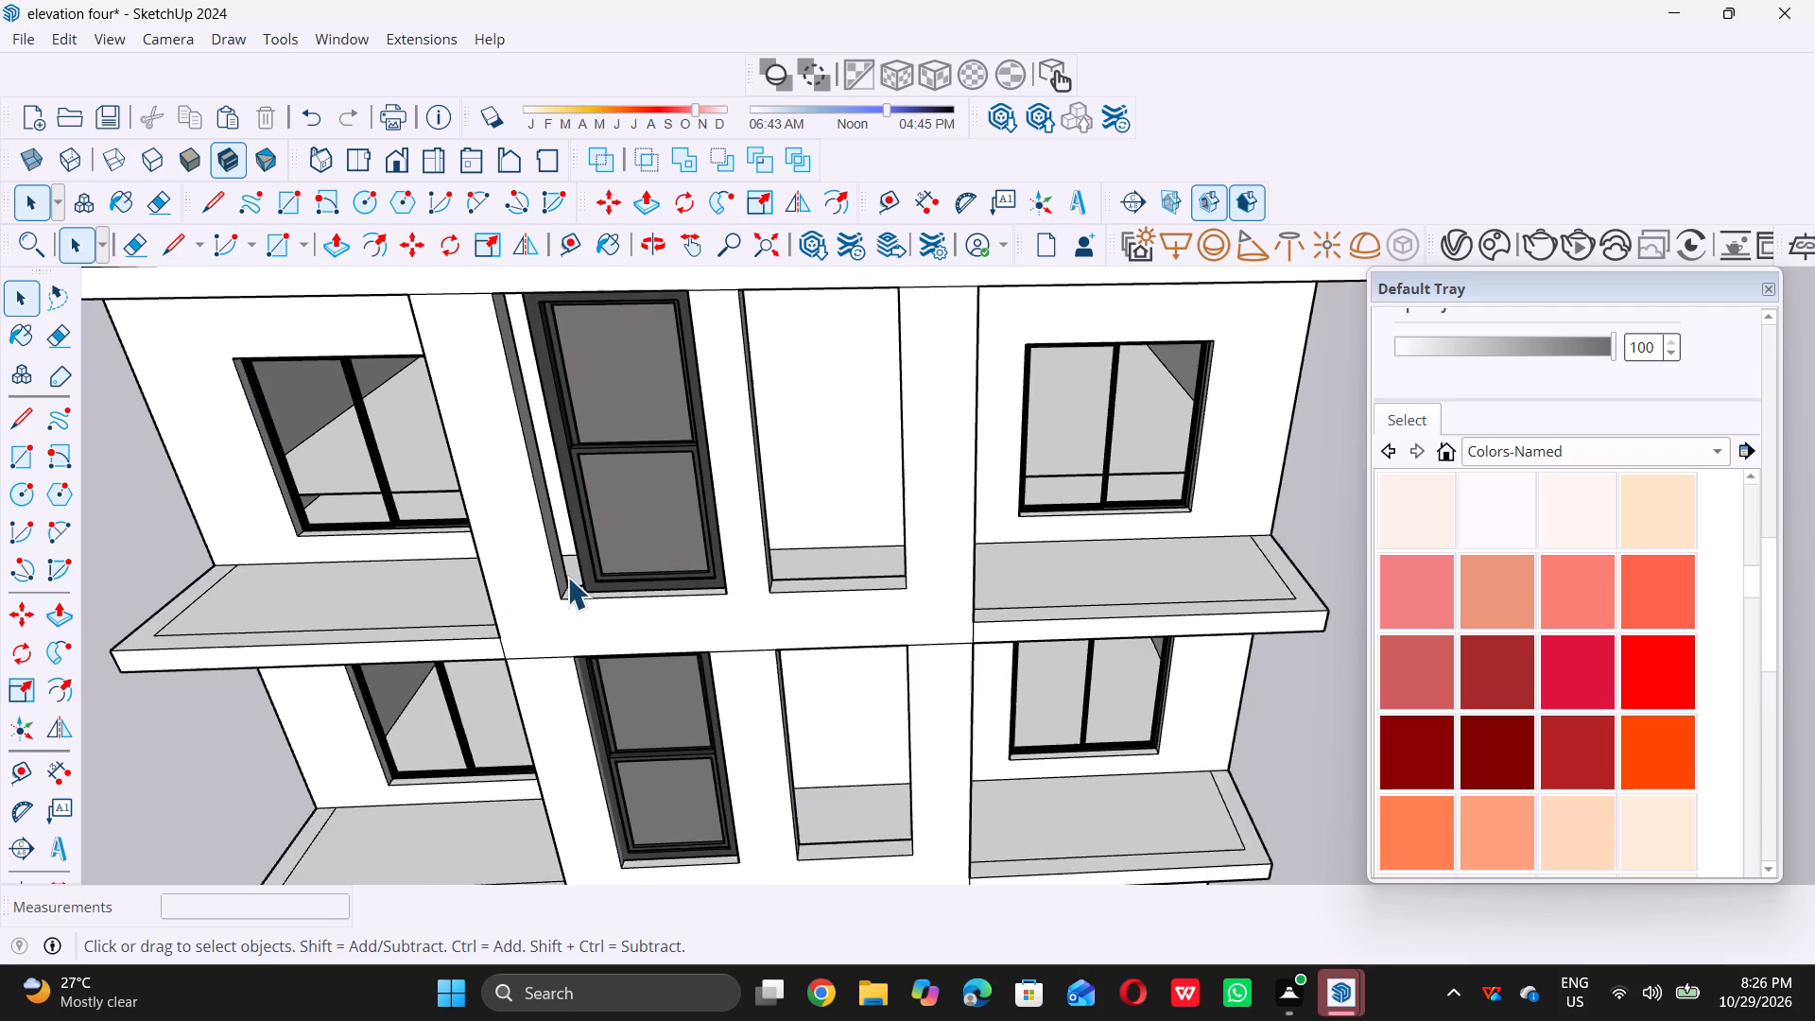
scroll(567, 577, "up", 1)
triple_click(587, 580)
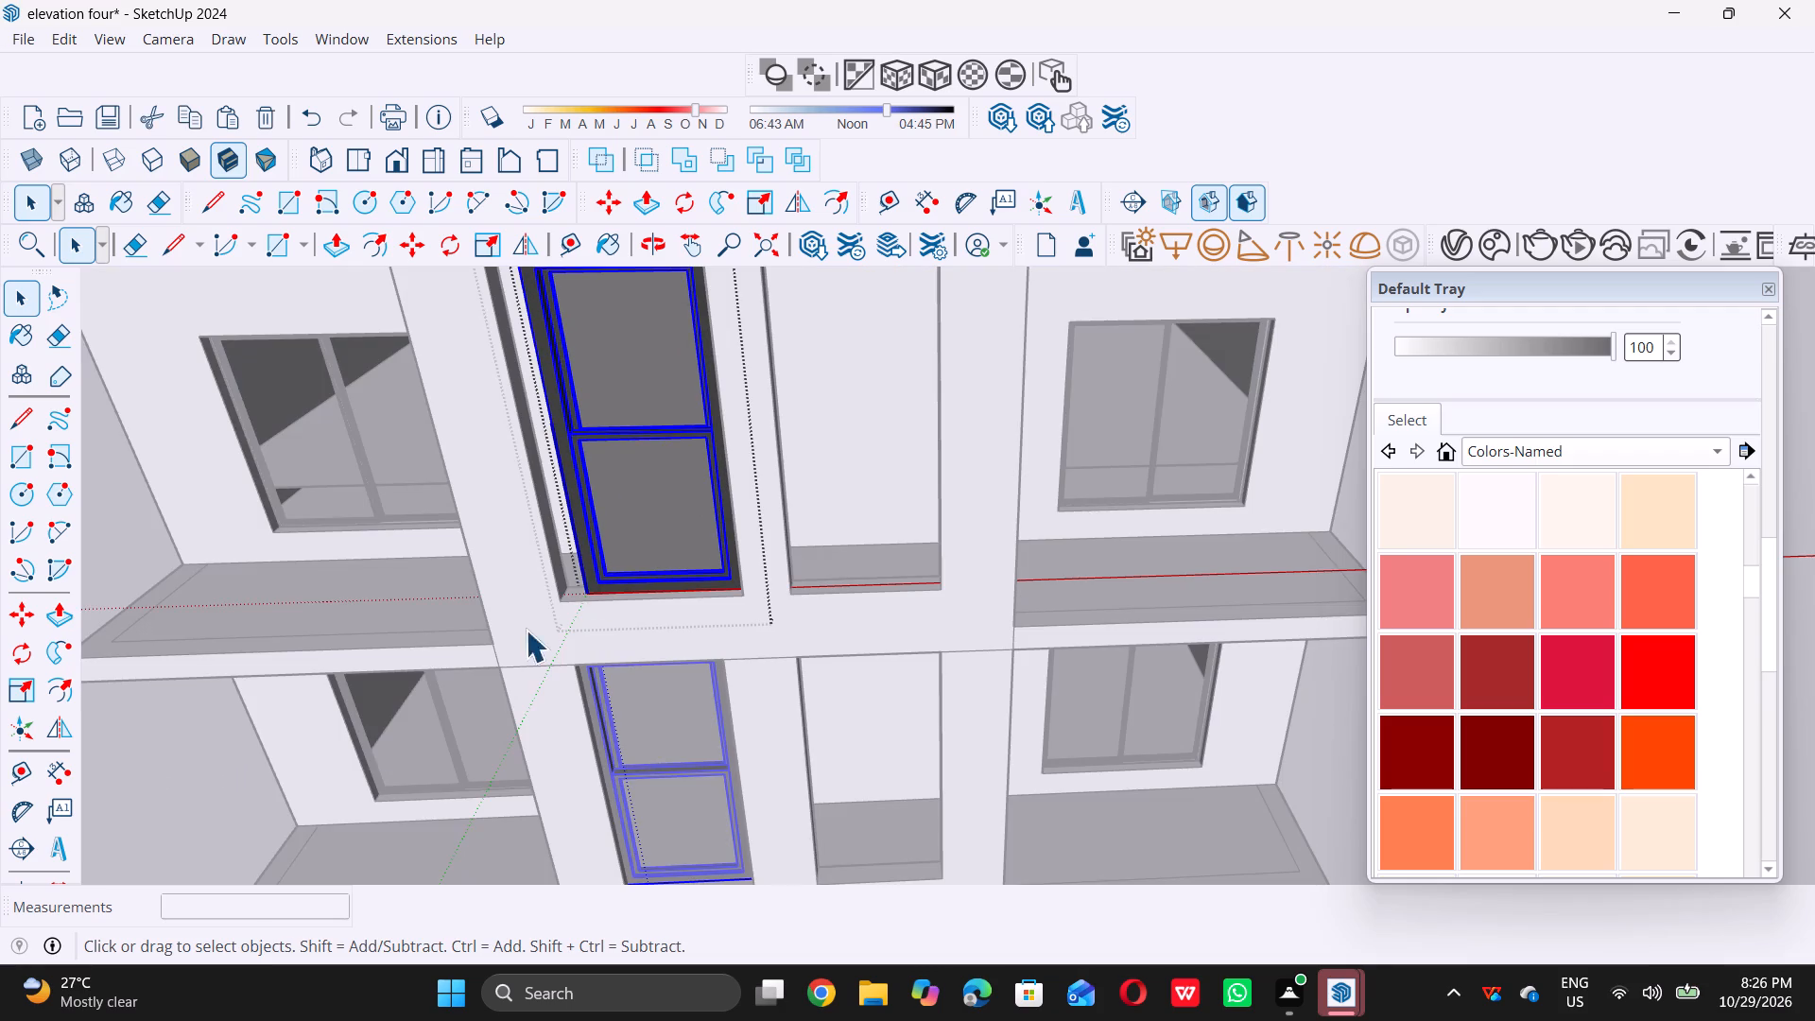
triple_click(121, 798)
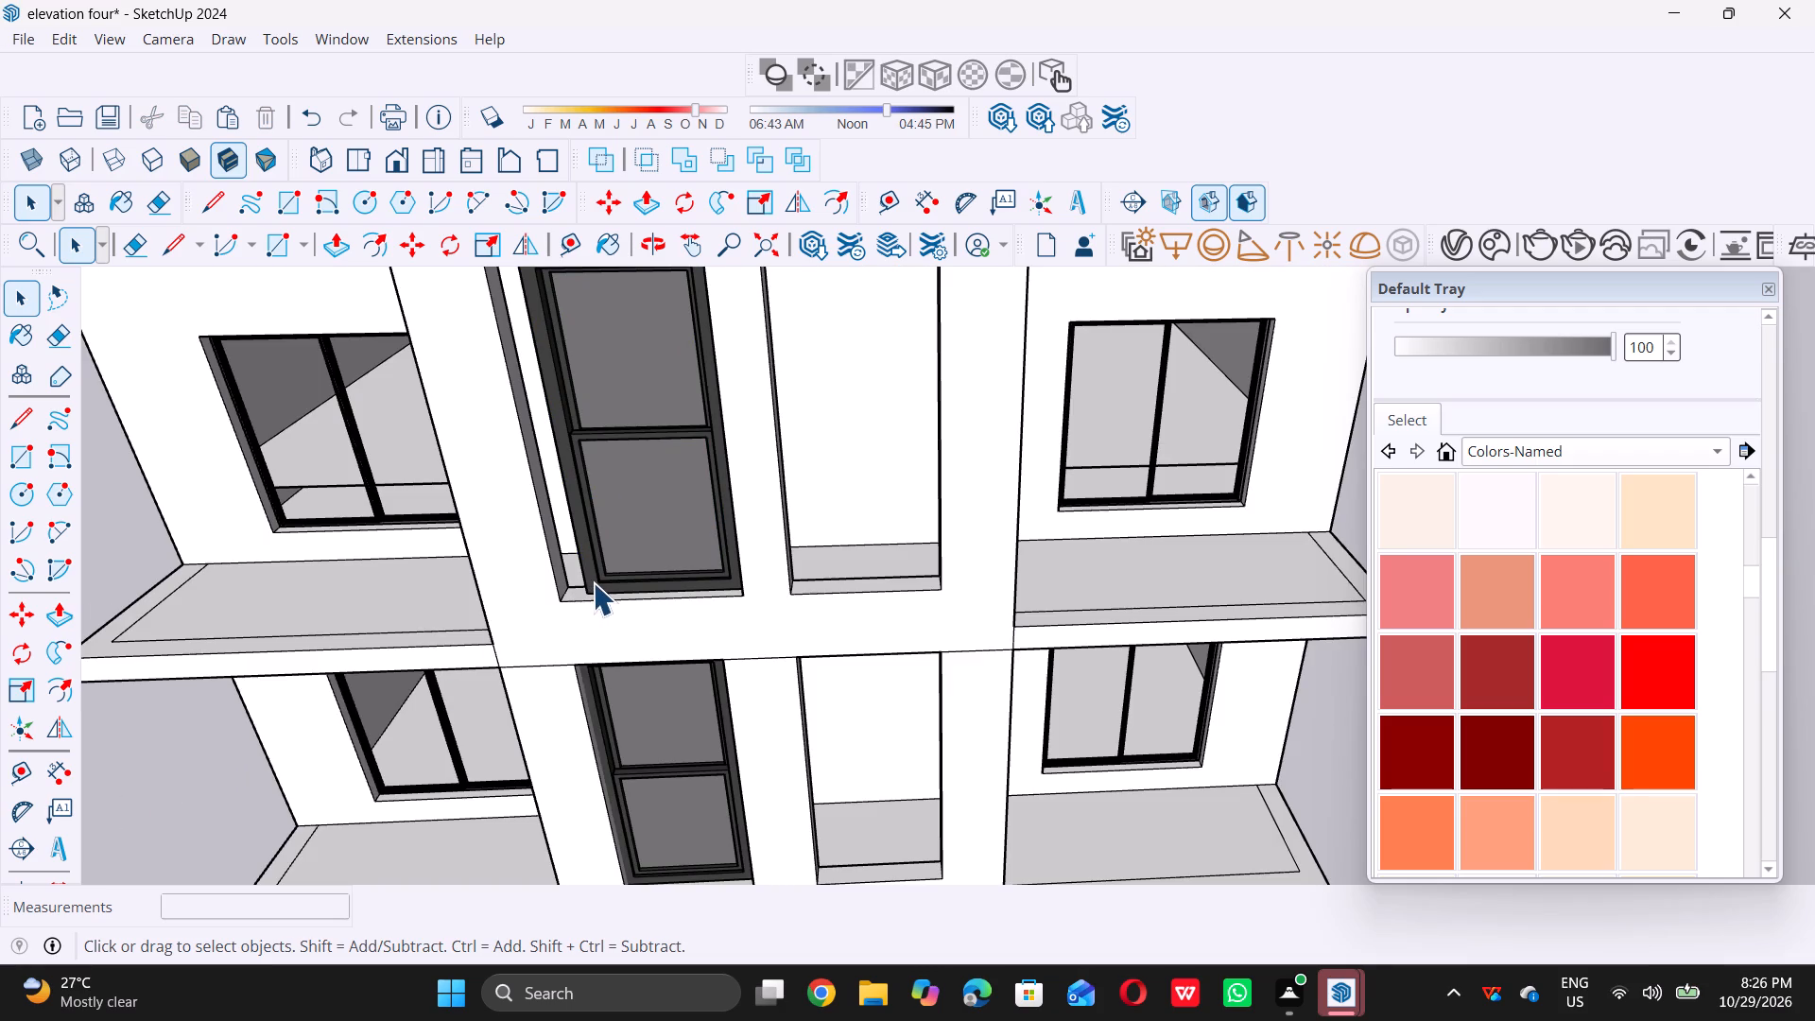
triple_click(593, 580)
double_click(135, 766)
Move the top level's left central window 9" left so its frame sits against the opening's left jamb.
scroll(580, 569, "up", 1)
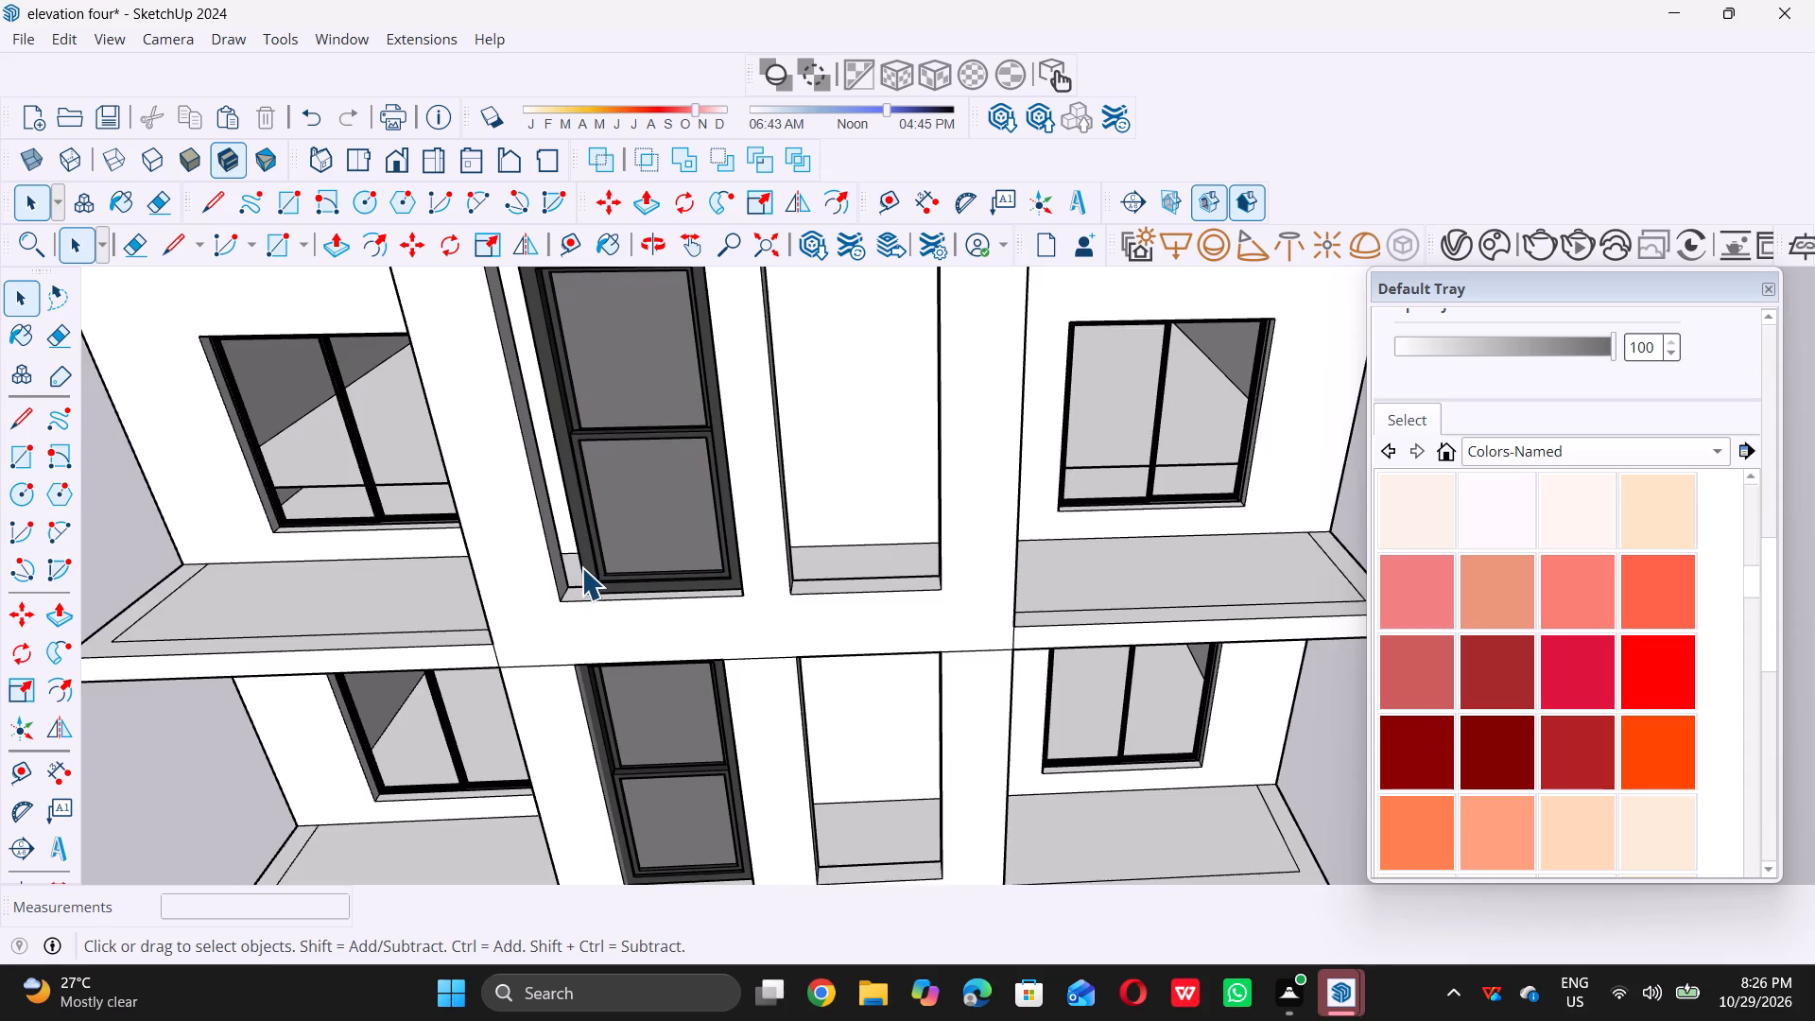
scroll(581, 567, "up", 1)
left_click(586, 567)
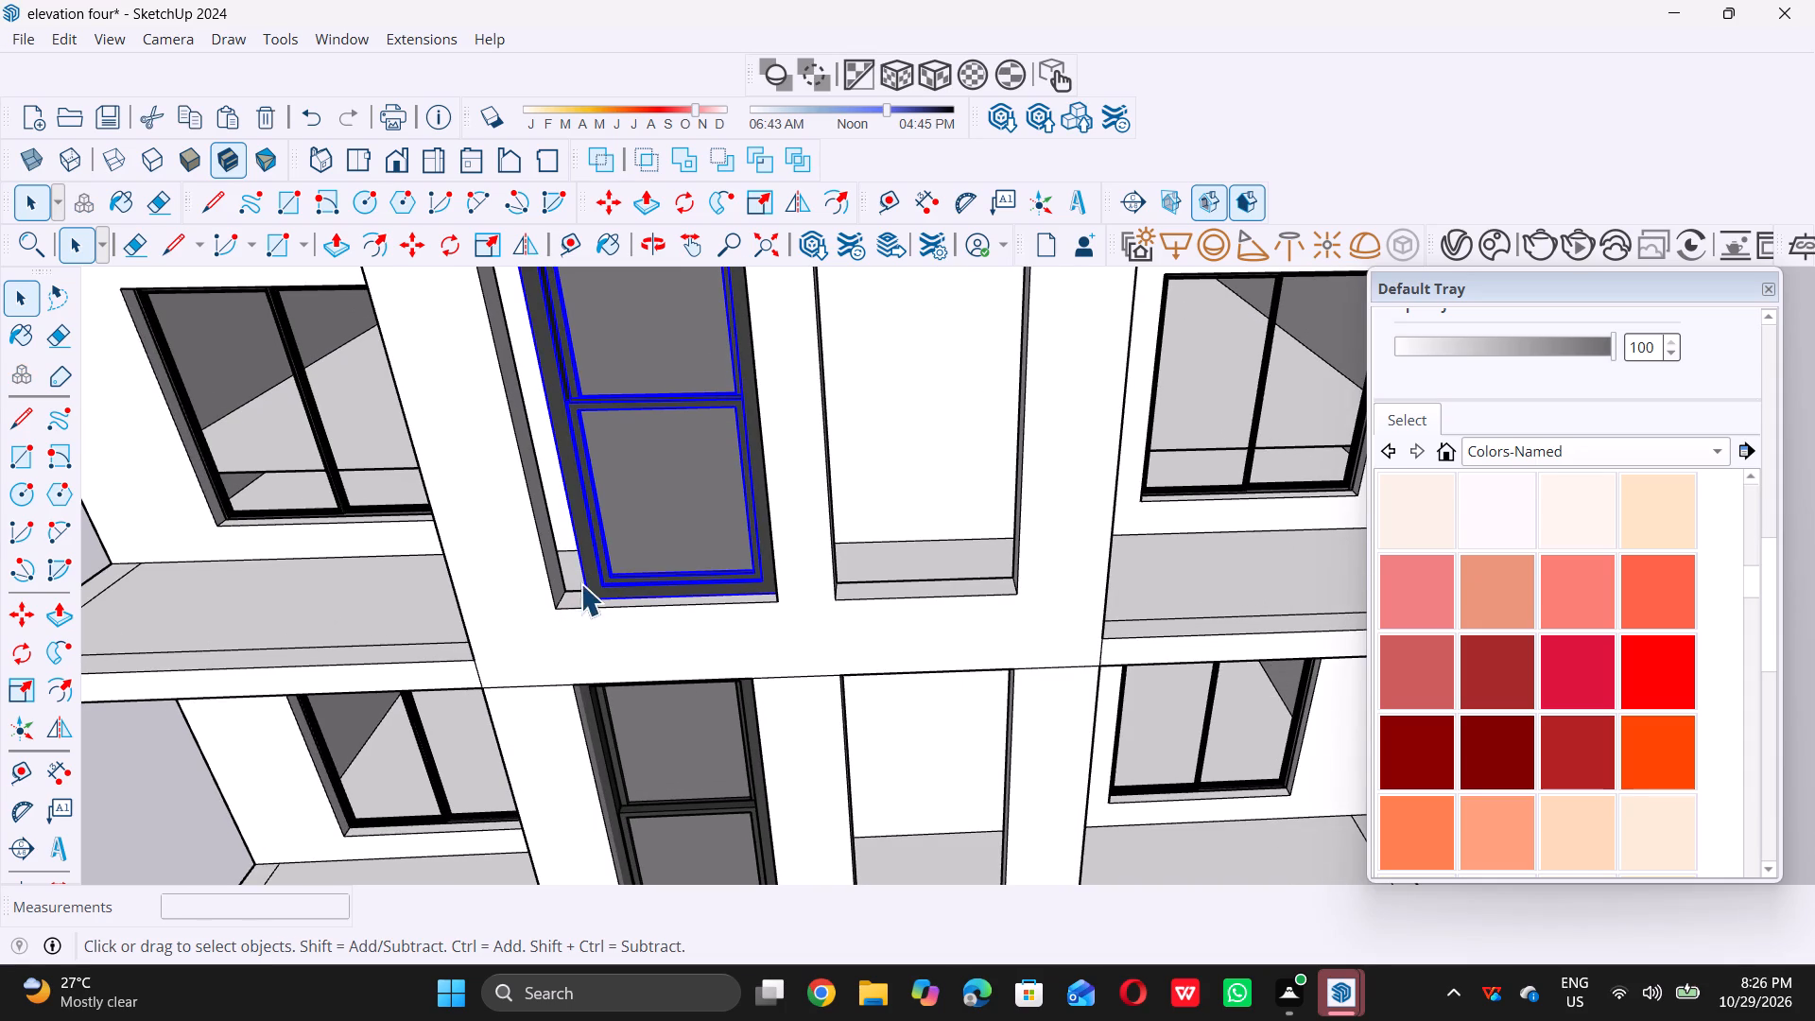
scroll(580, 583, "up", 7)
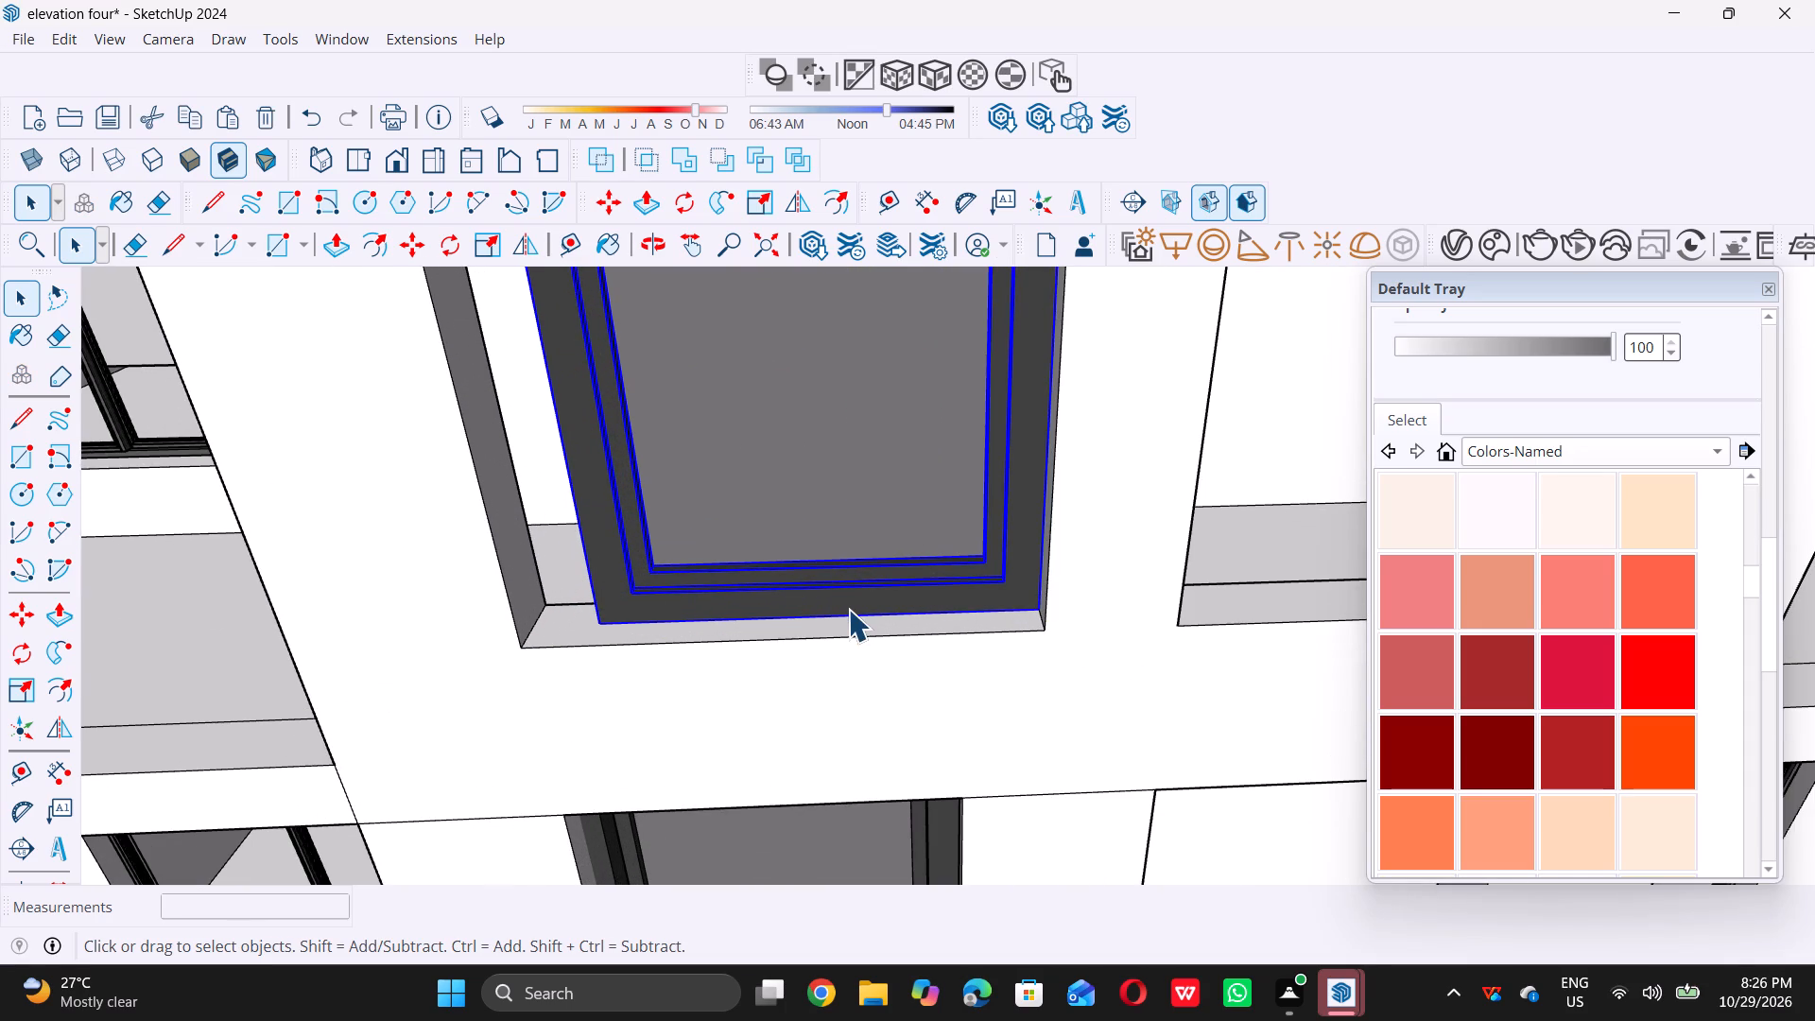
key("m")
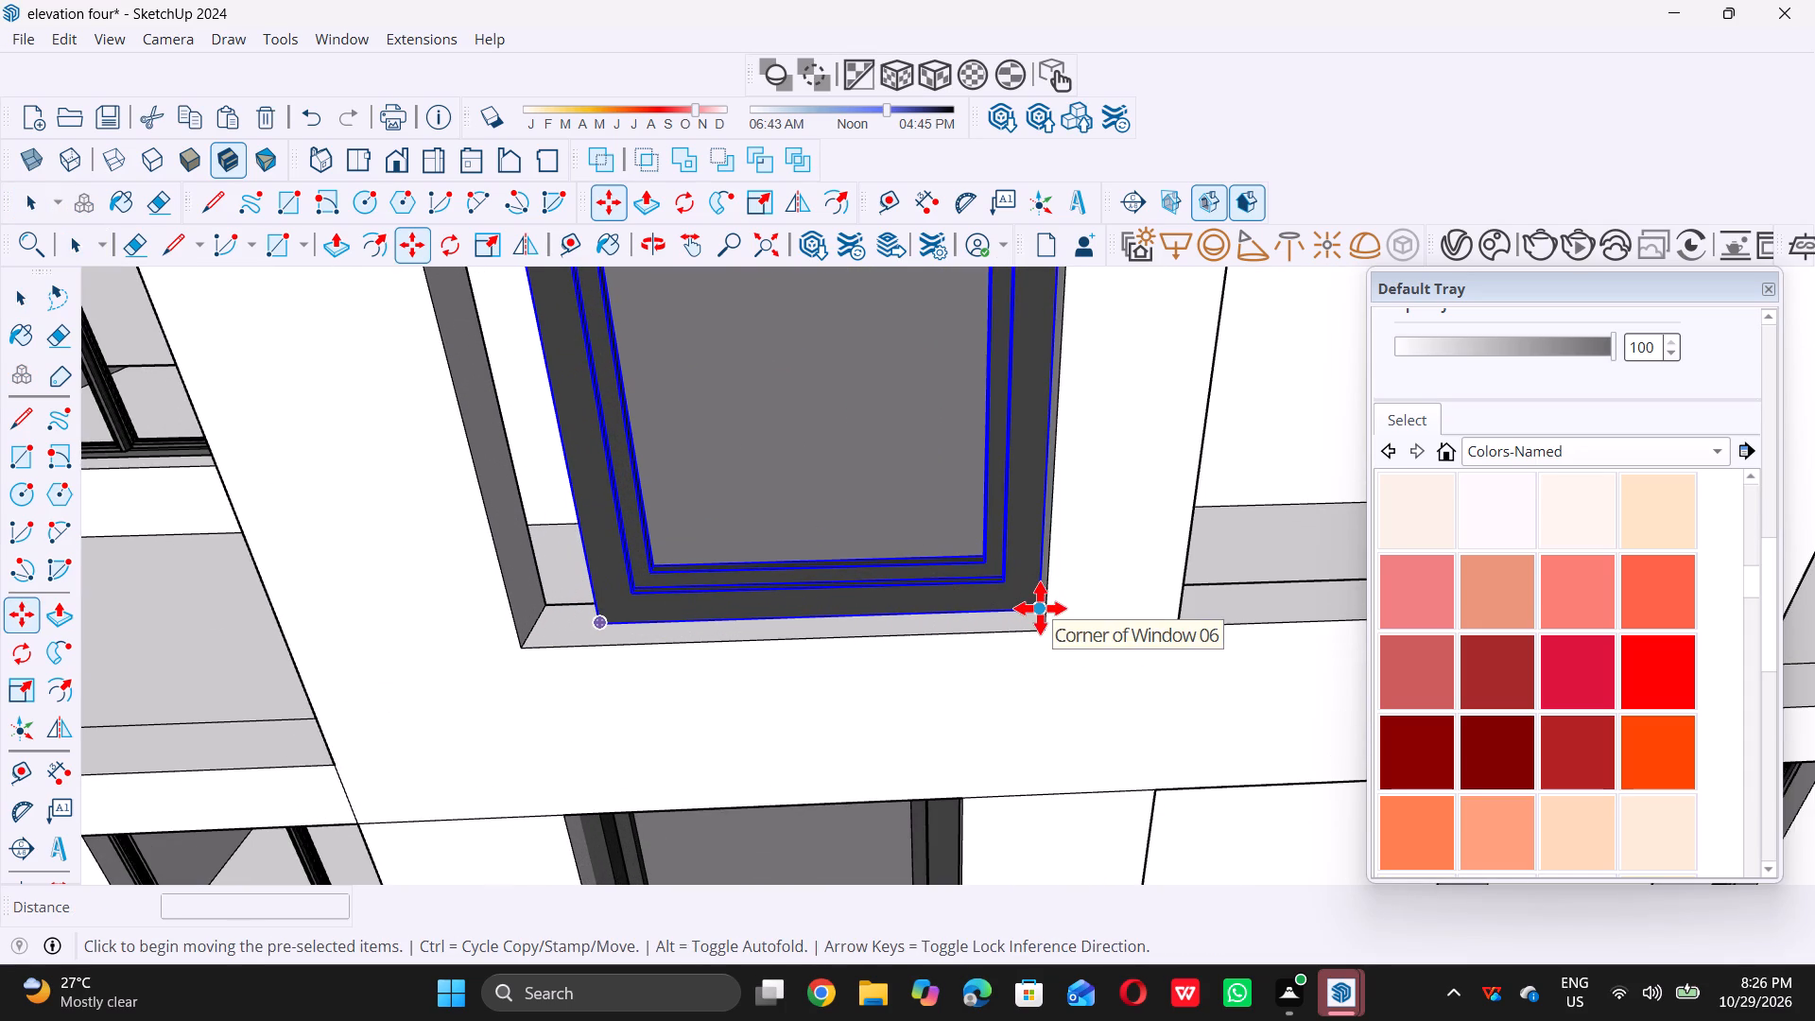
left_click(1040, 607)
double_click(966, 612)
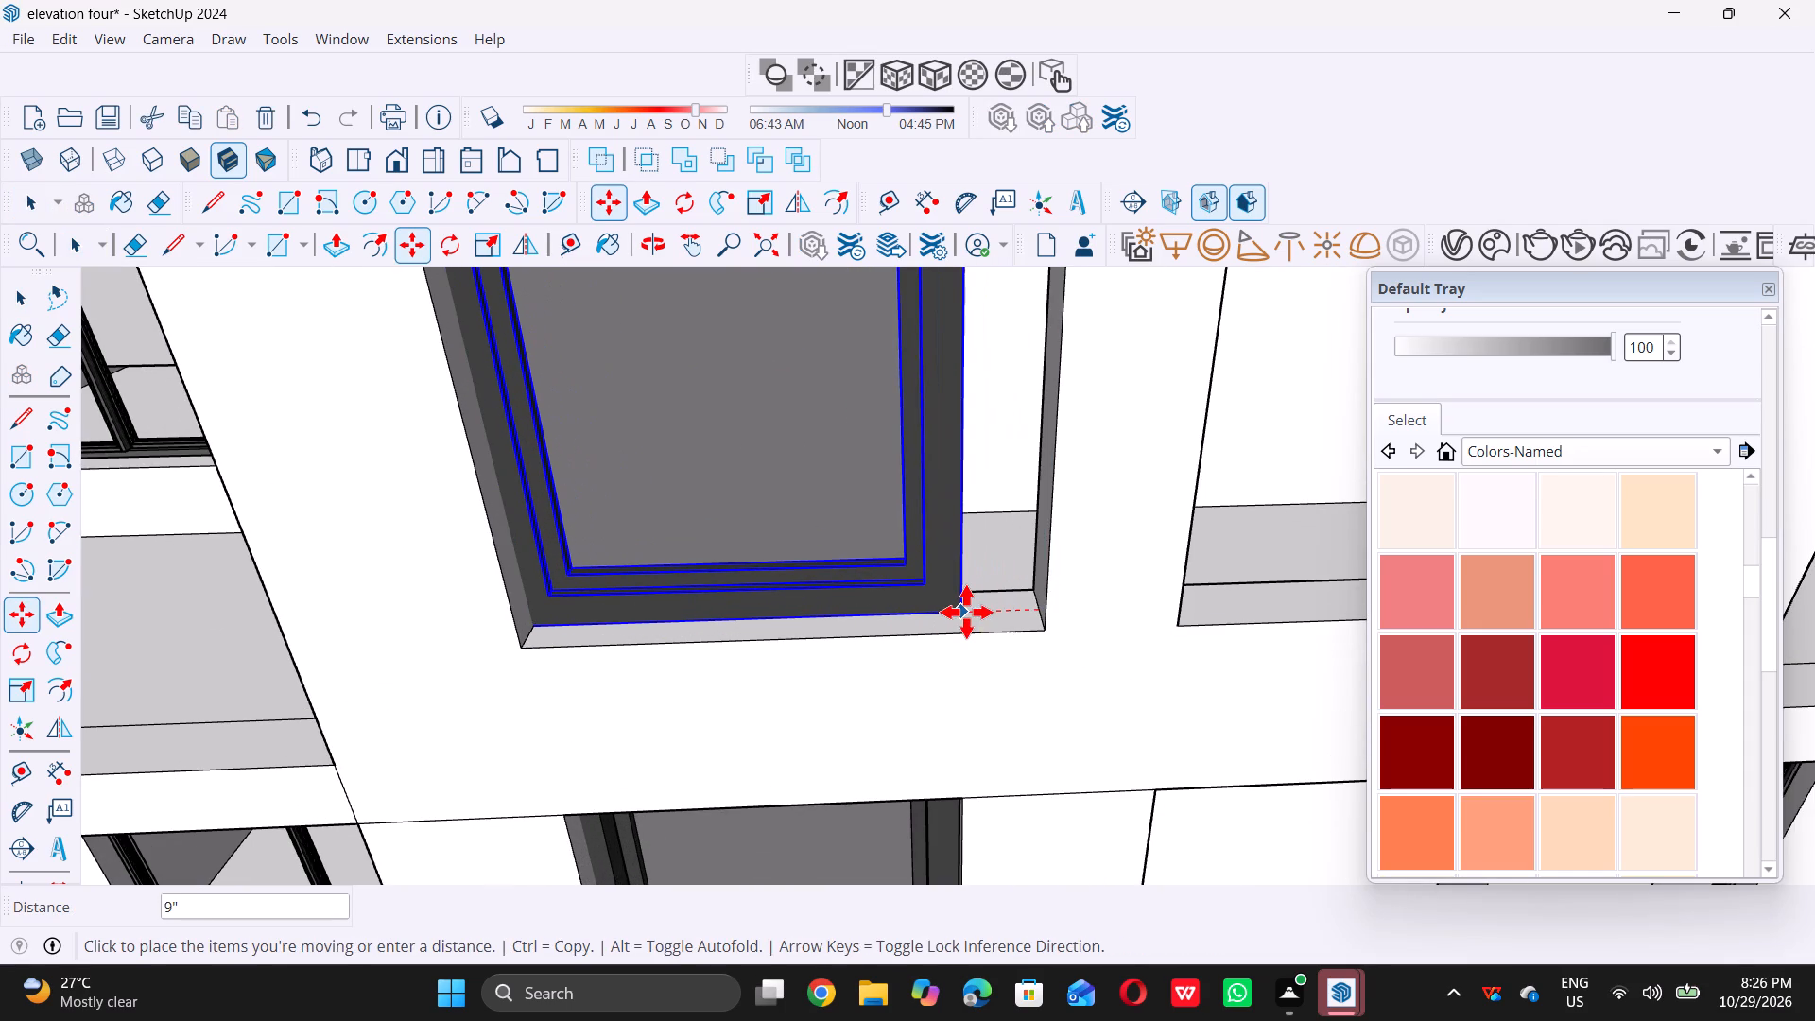
key("space")
Examine how the lower corners of the moved top-level window meet the sides of its opening.
scroll(940, 674, "down", 7)
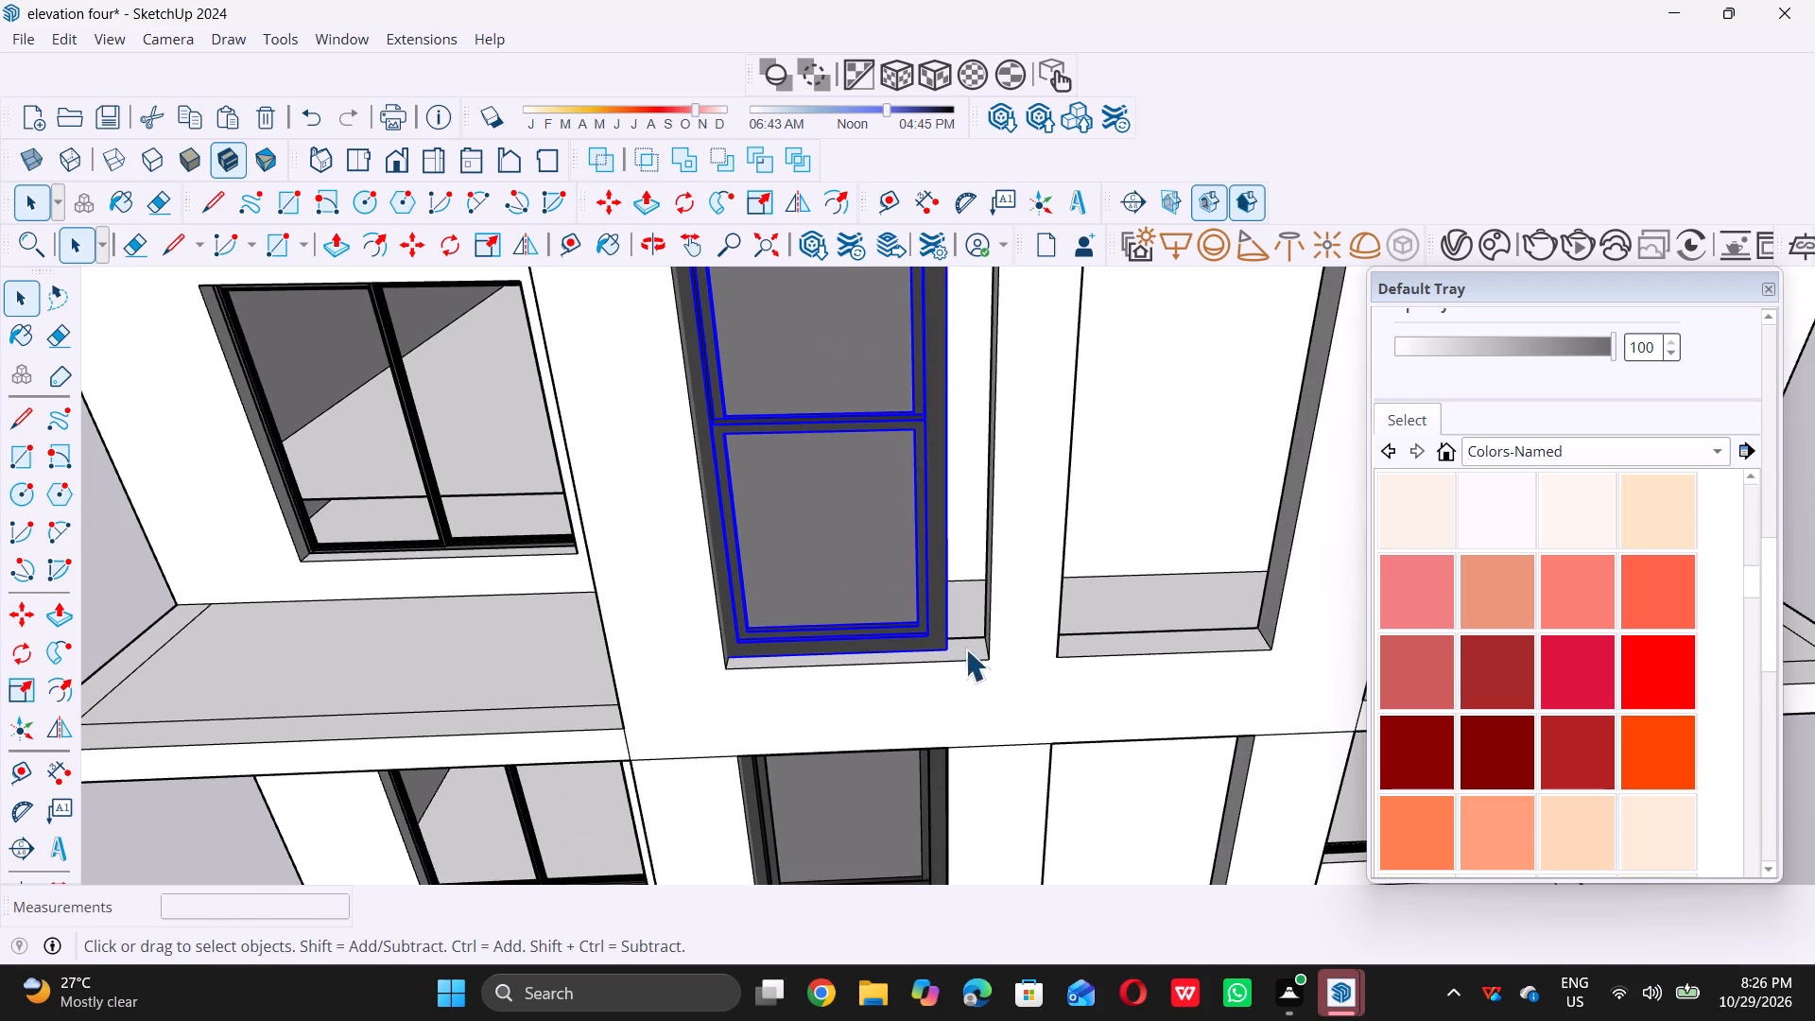
middle_click_drag(945, 637, 907, 658)
scroll(935, 669, "up", 5)
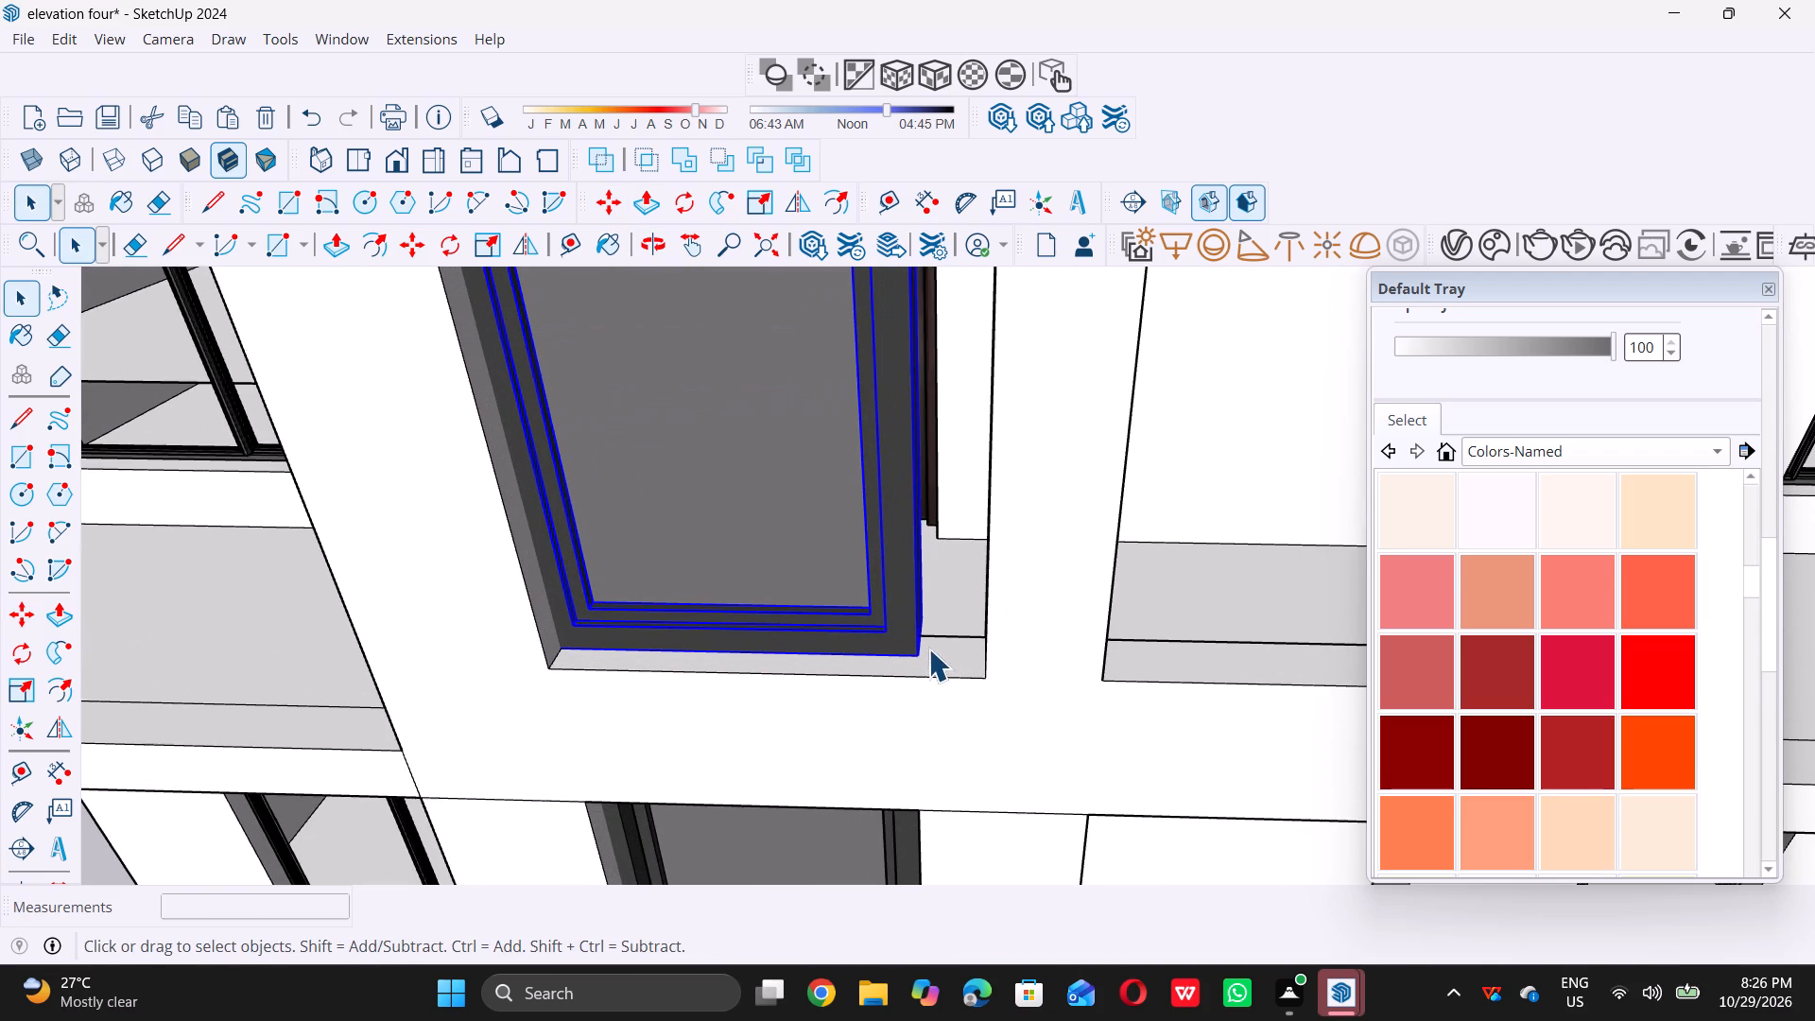
scroll(958, 608, "up", 1)
middle_click_drag(950, 614, 867, 800)
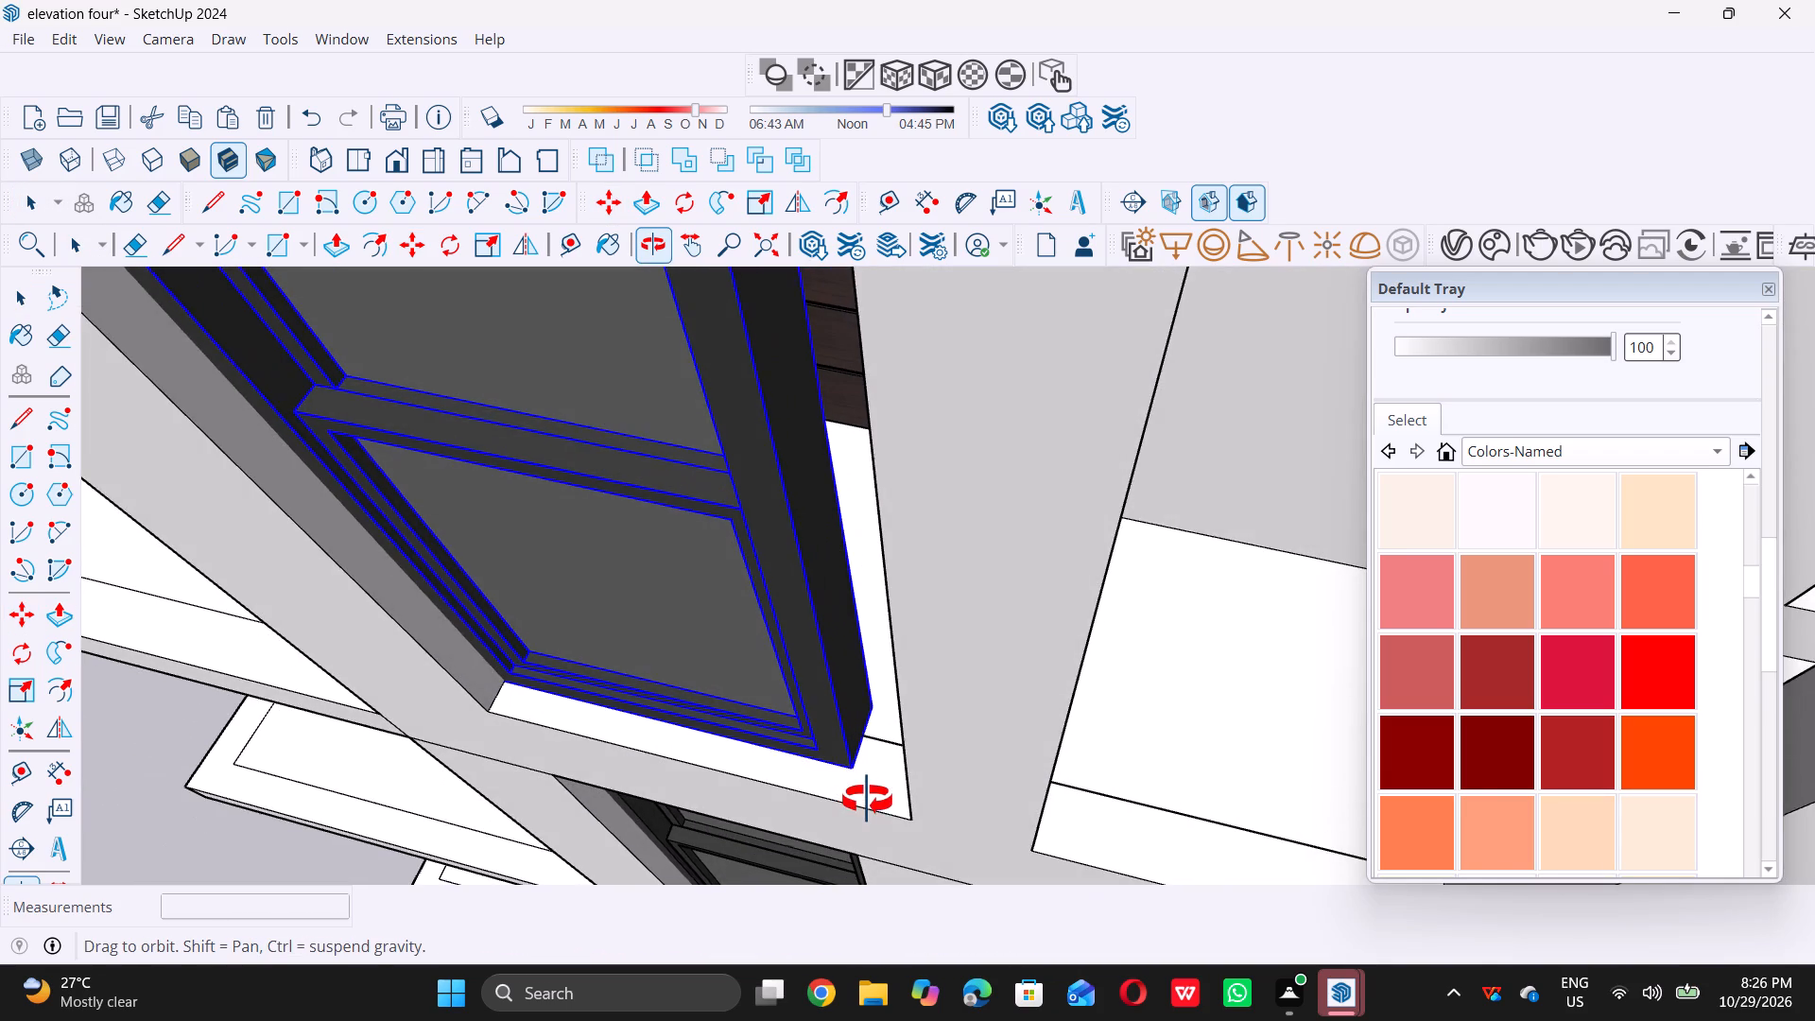
middle_click_drag(867, 800, 927, 631)
scroll(512, 635, "up", 5)
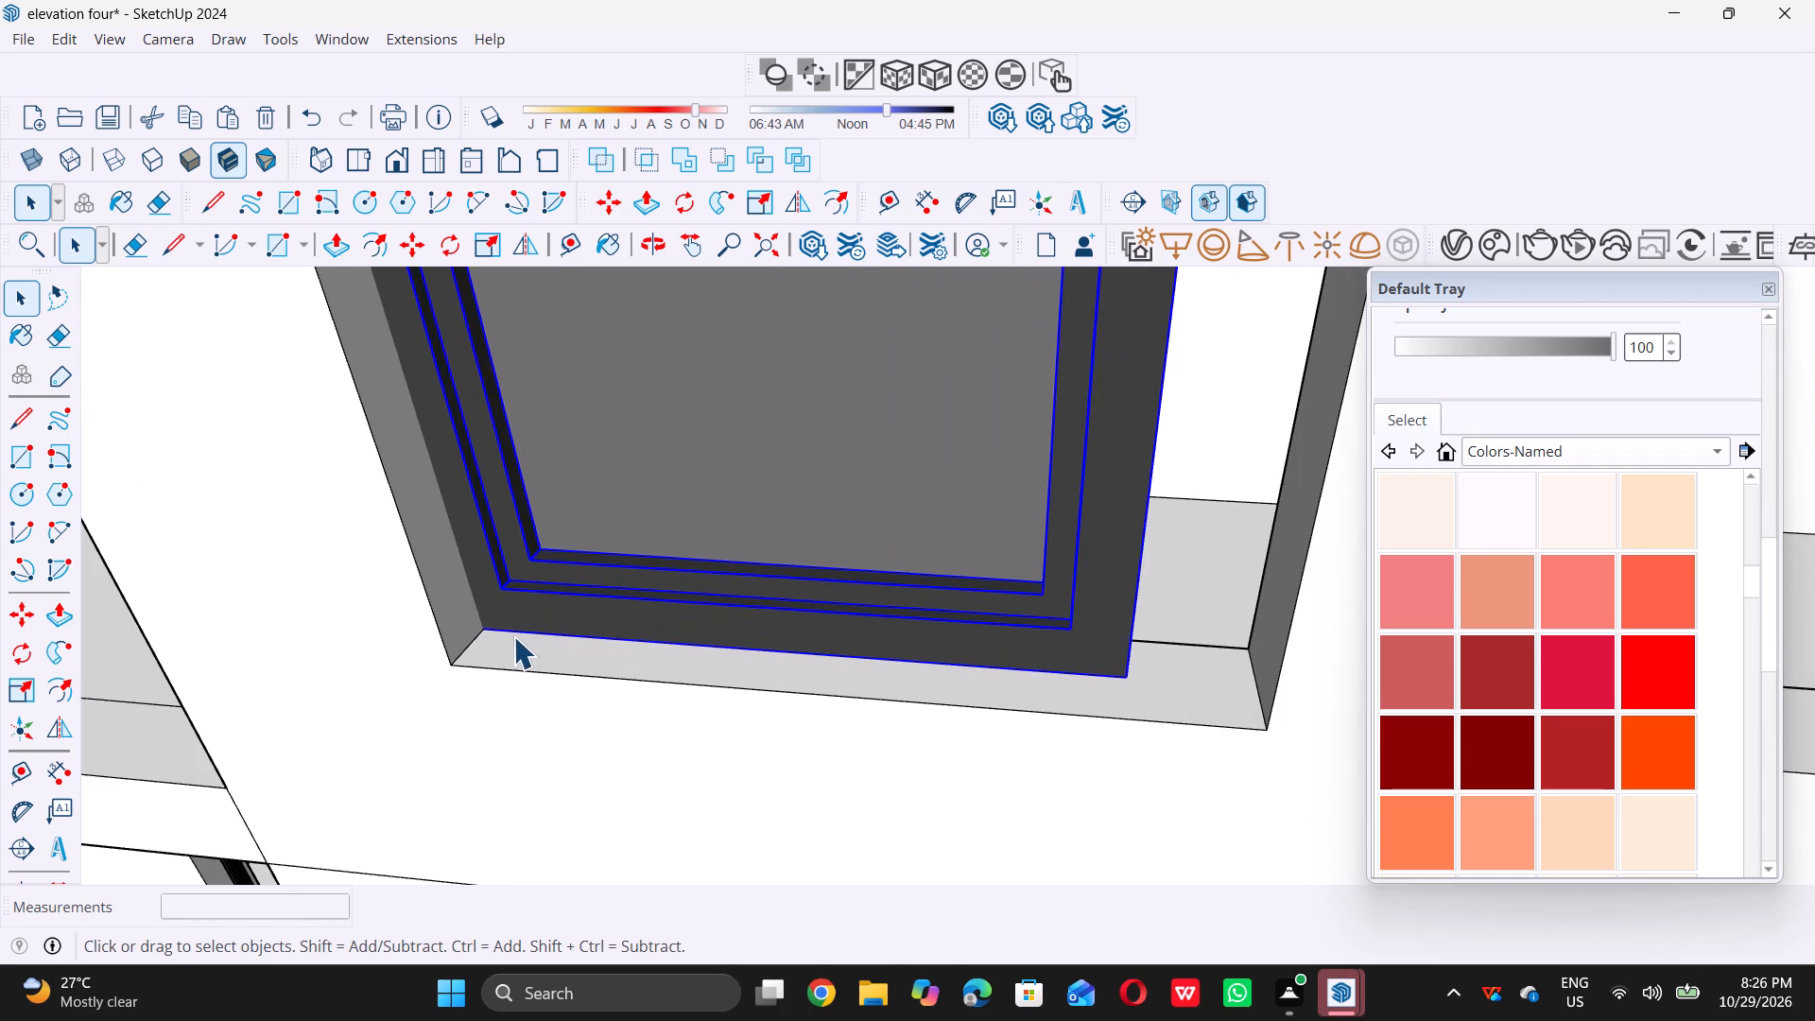
key("m")
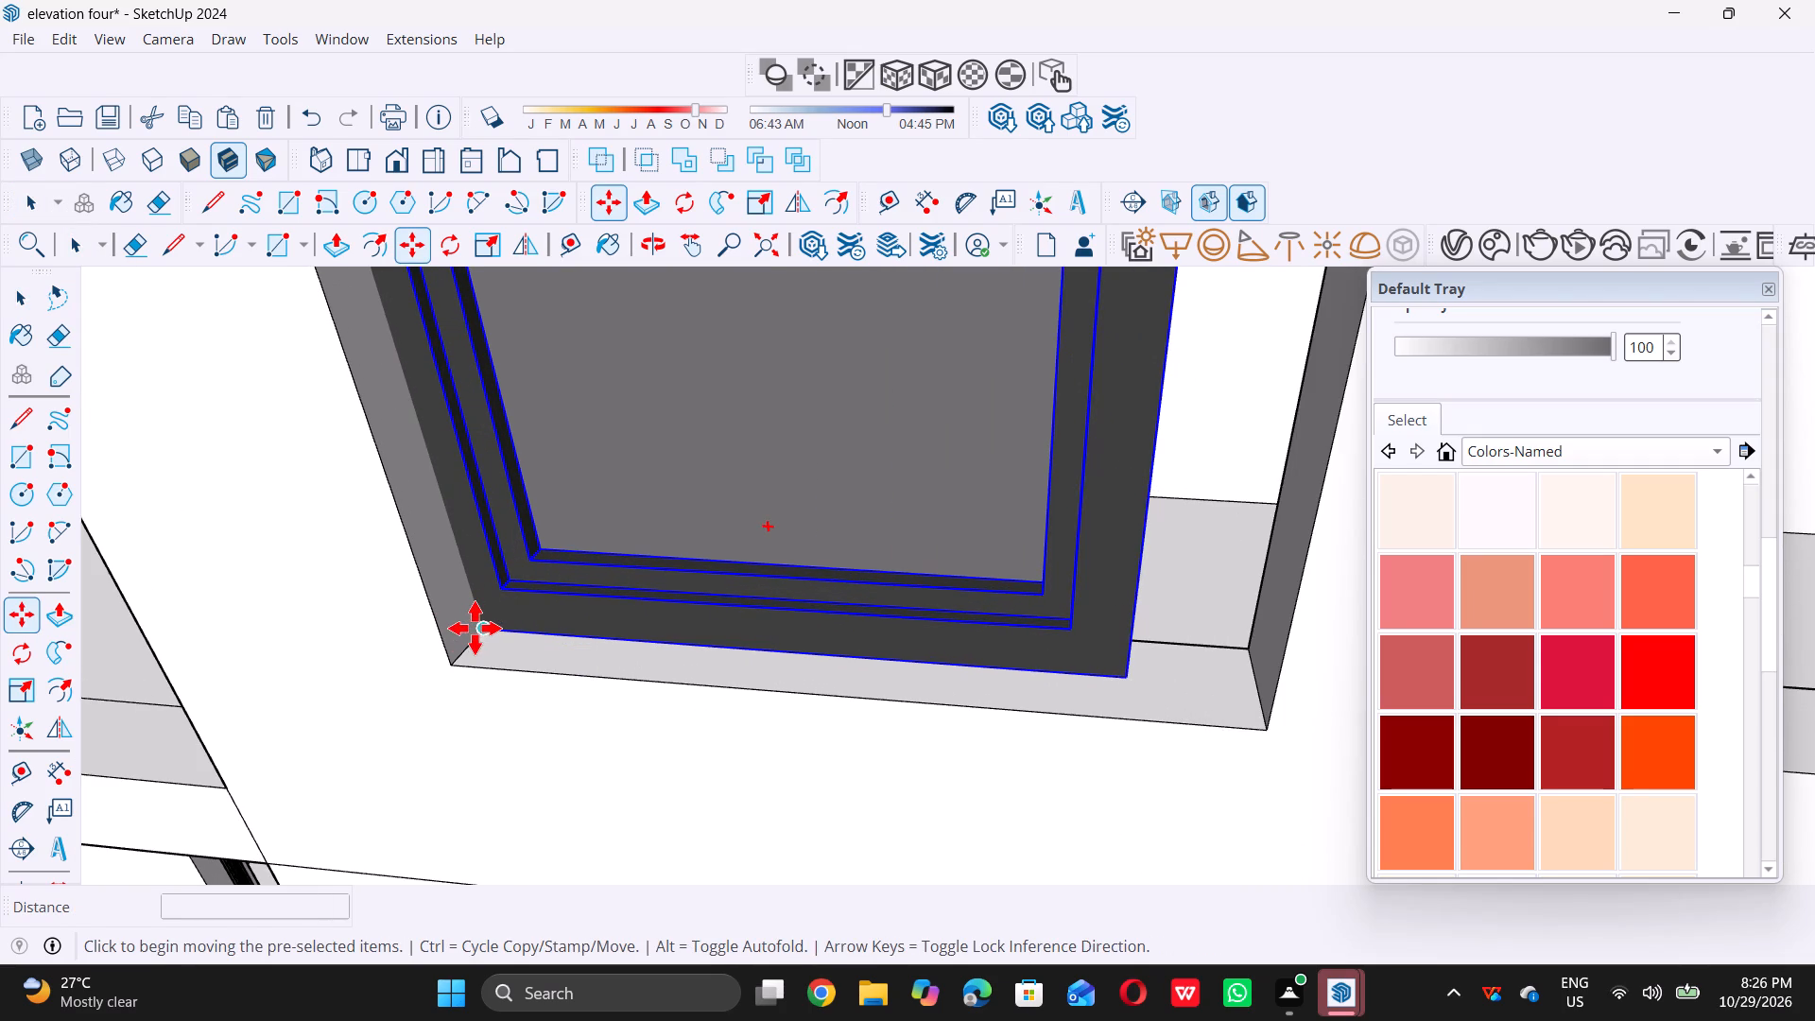
key("space")
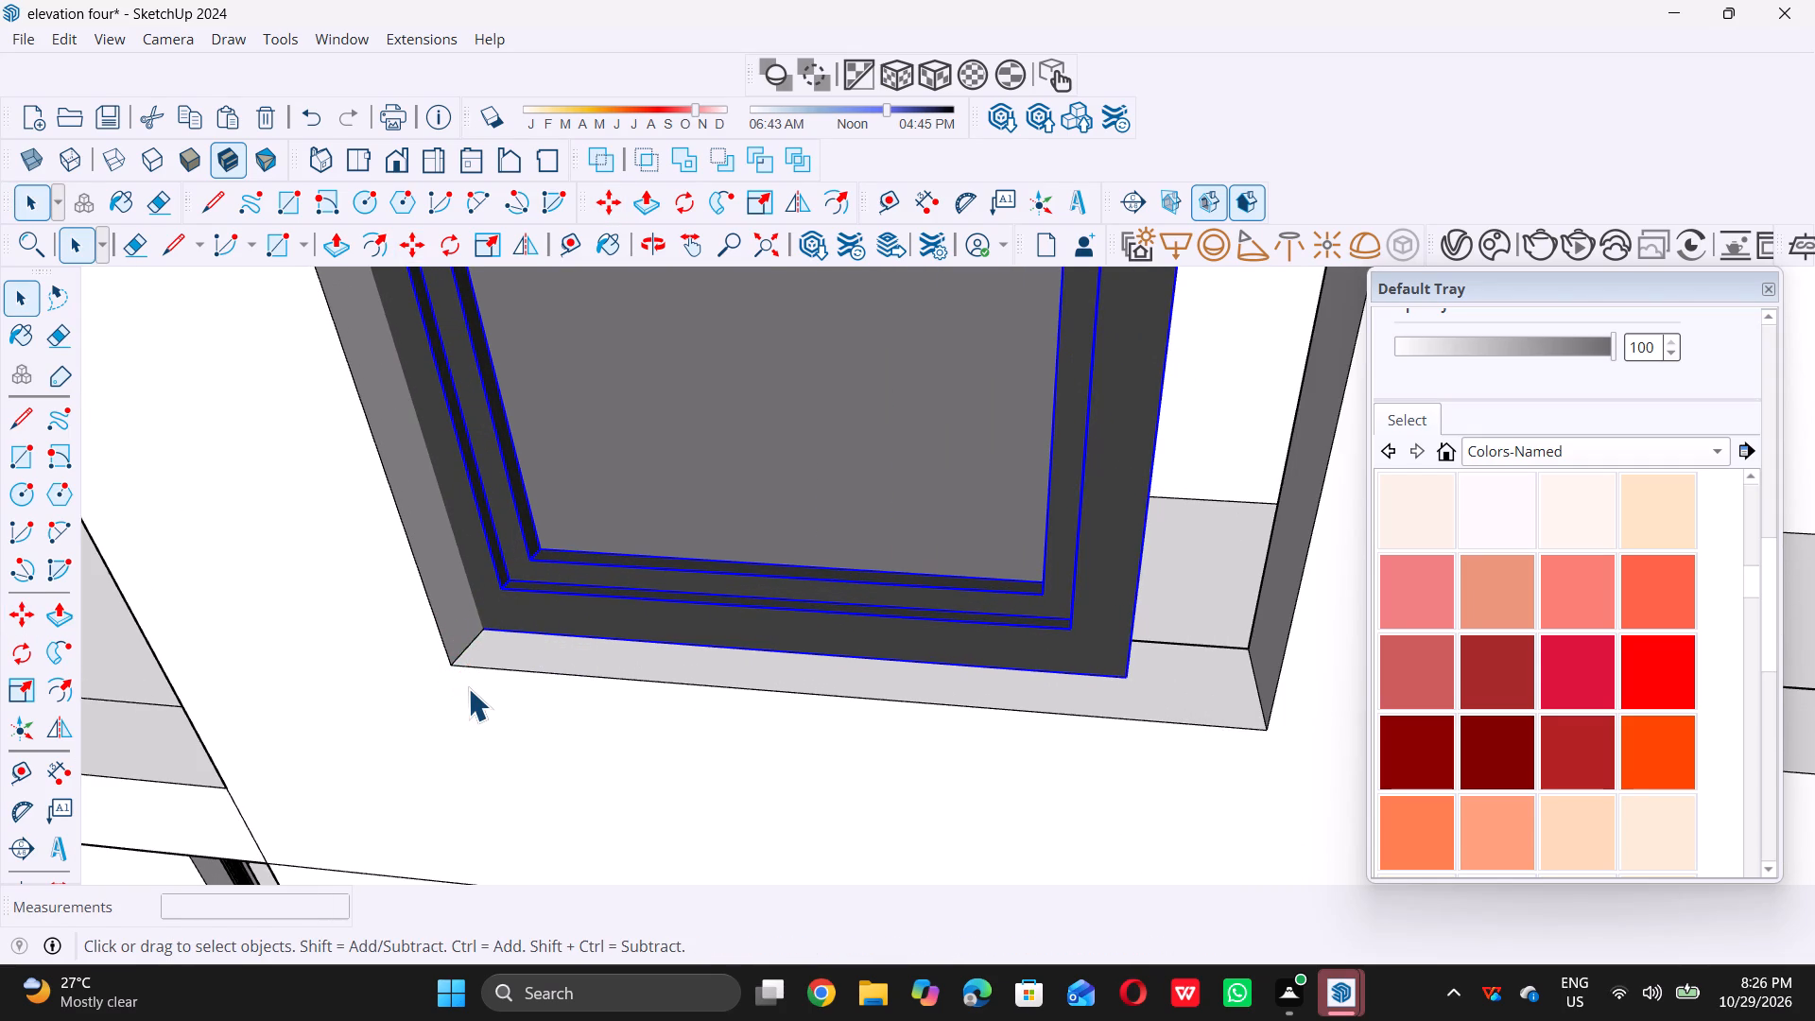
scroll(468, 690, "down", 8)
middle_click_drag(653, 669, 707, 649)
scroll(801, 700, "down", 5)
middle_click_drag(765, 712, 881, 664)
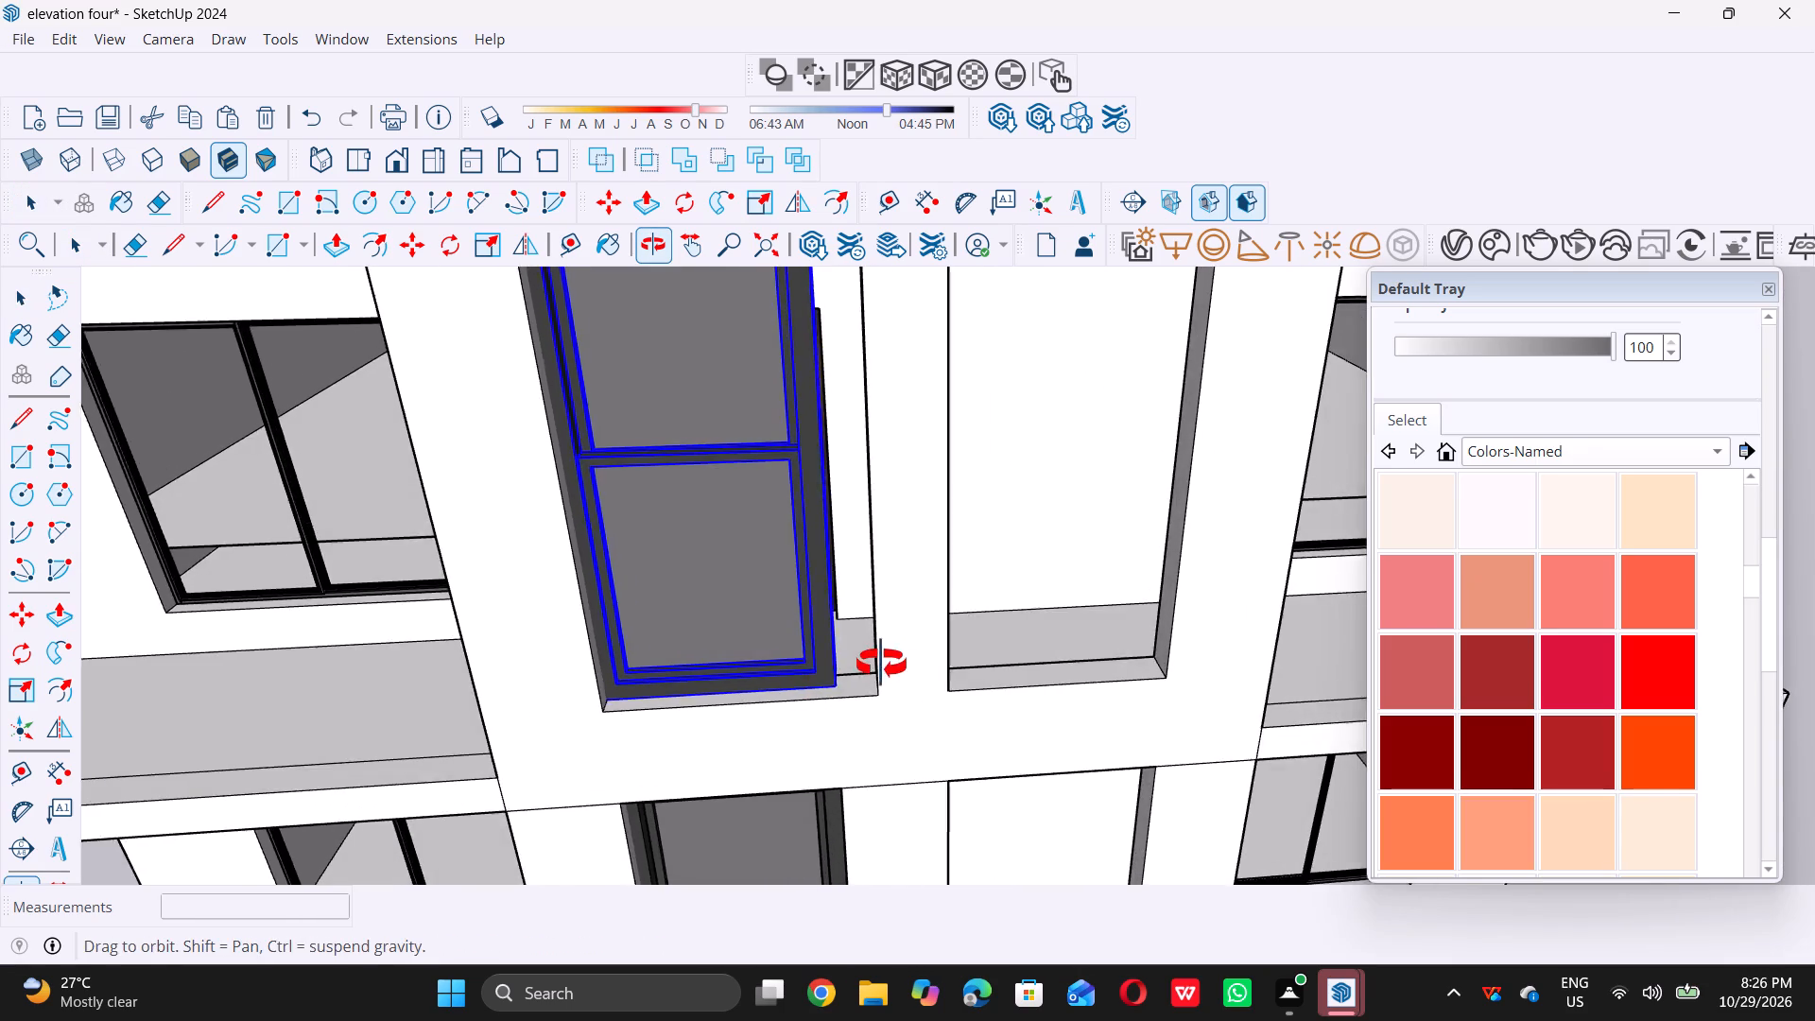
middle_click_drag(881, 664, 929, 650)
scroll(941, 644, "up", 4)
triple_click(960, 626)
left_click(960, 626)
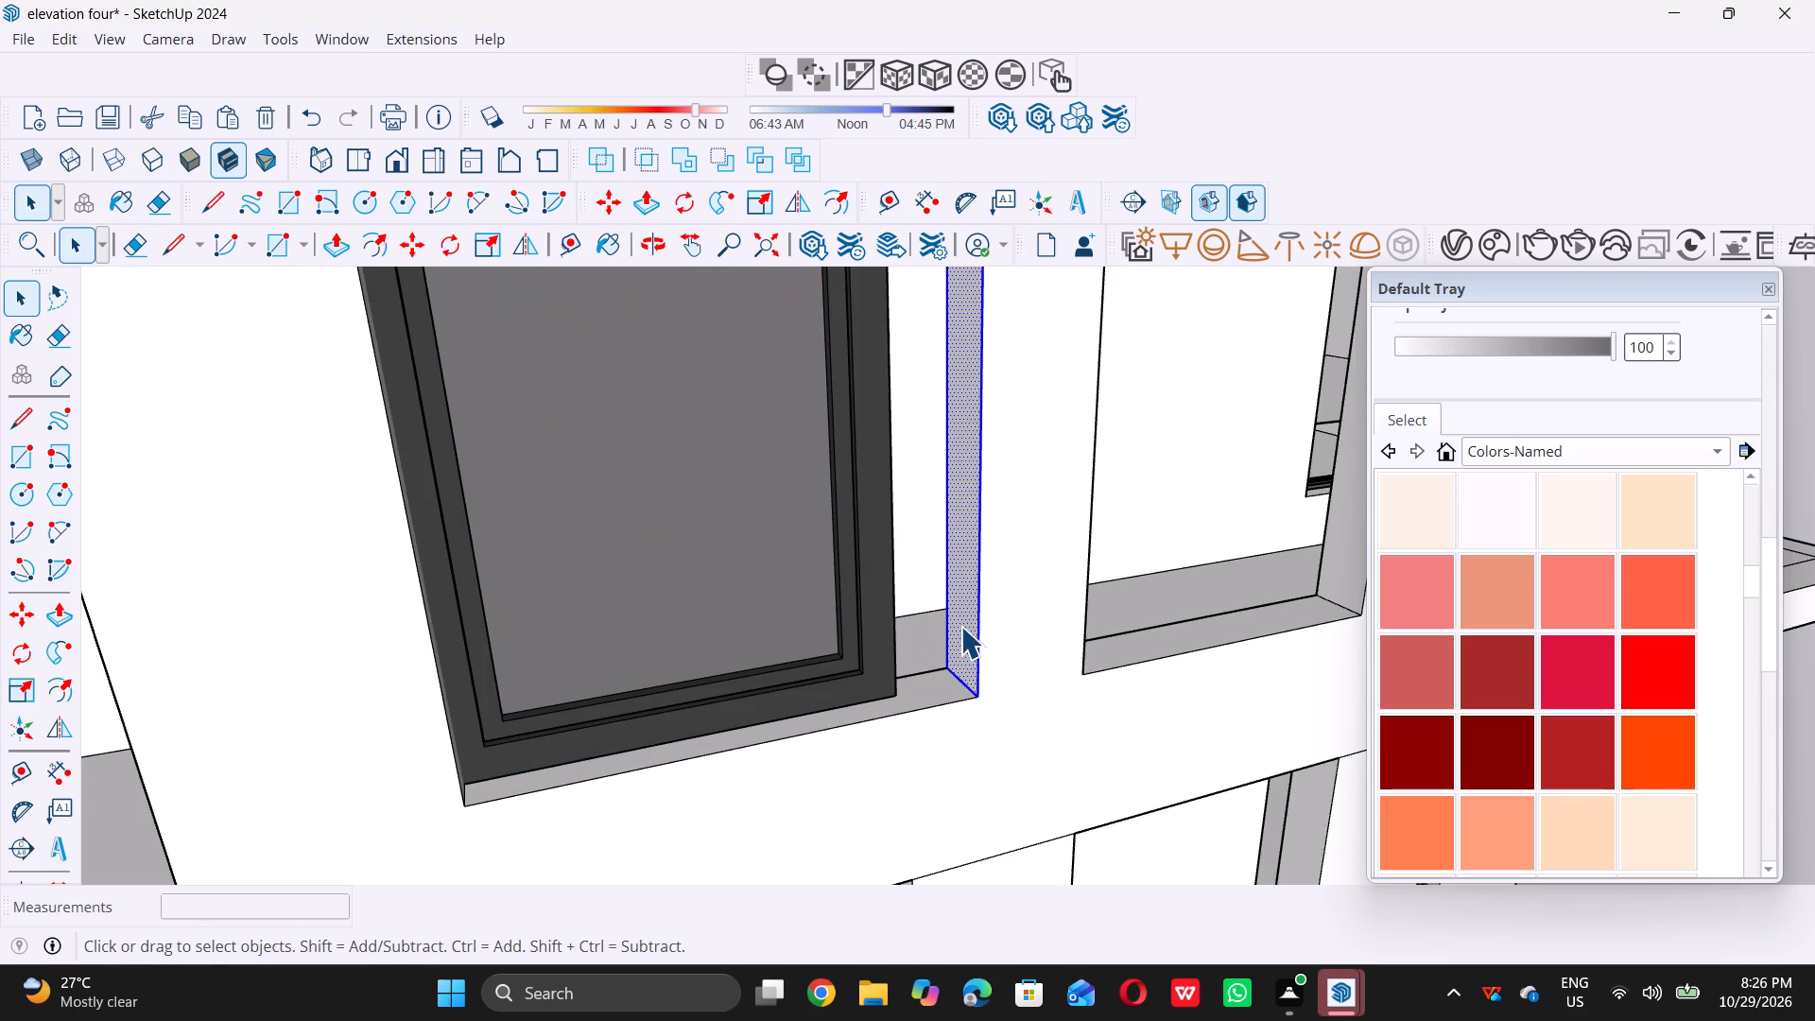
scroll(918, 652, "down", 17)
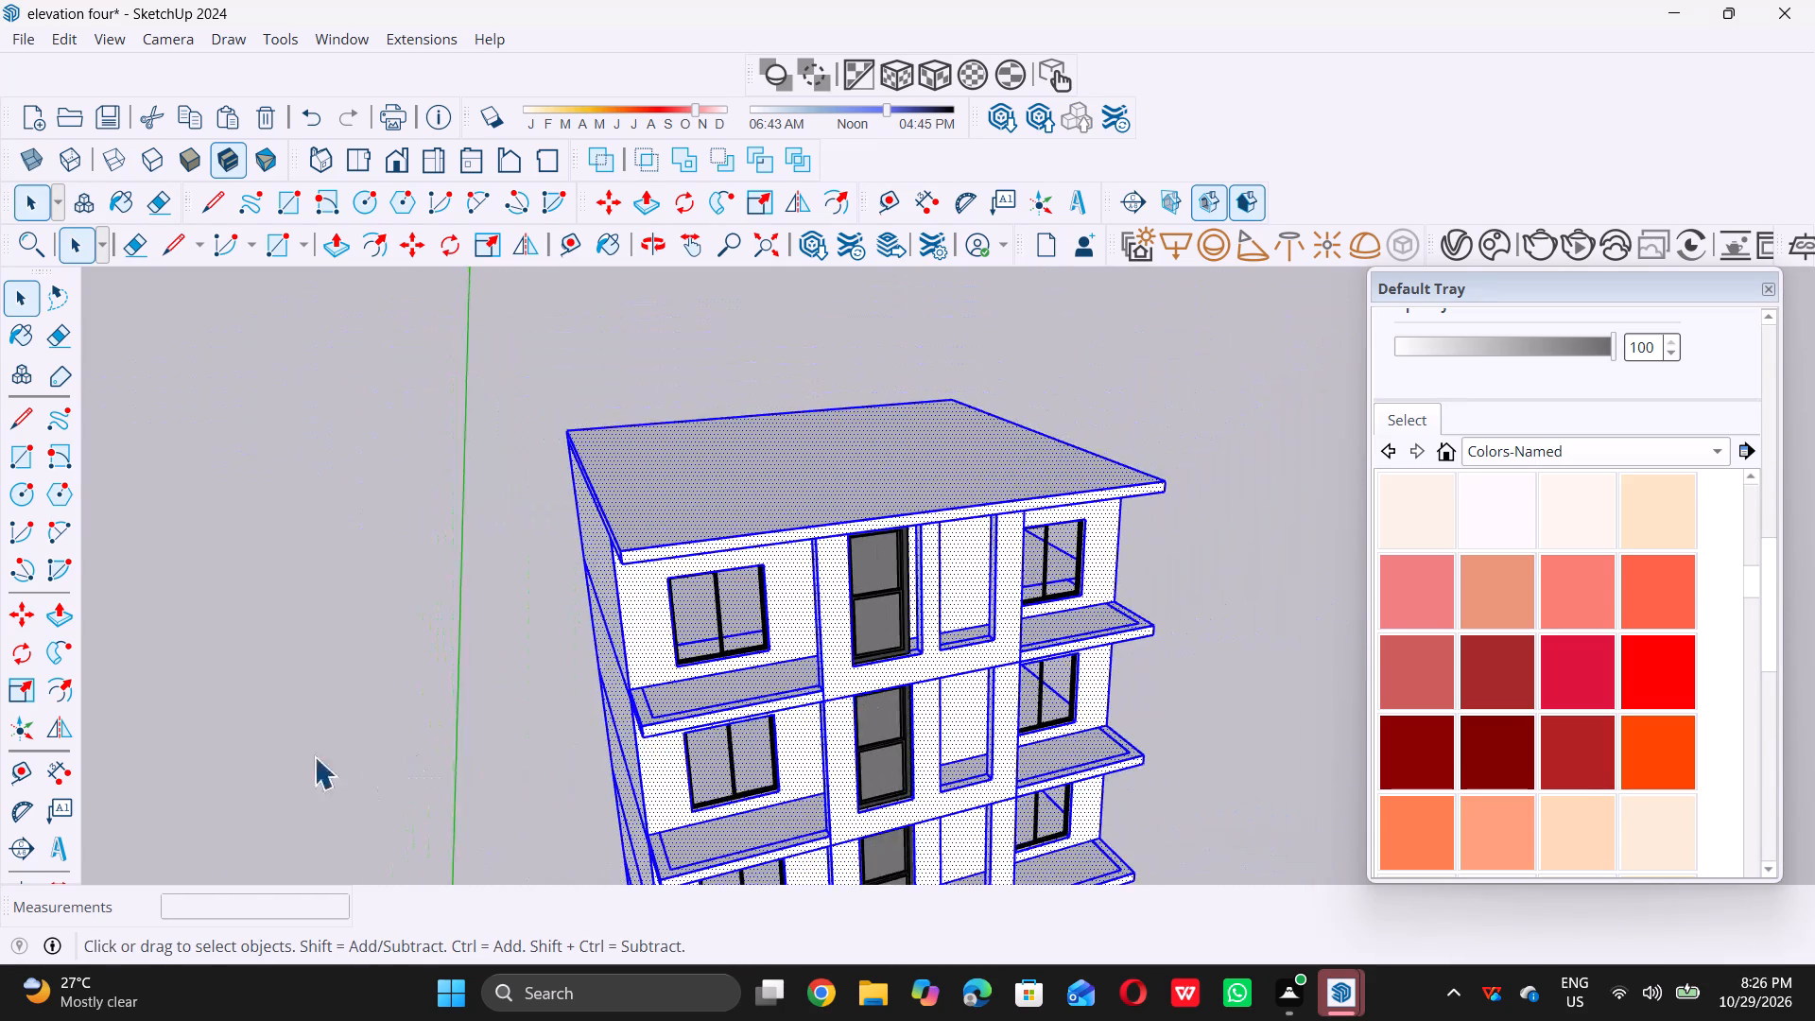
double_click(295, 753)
Push/Pull the right jamb face of the top level's left central opening about 8 9/16" inward to the window frame.
scroll(966, 605, "up", 4)
scroll(889, 642, "up", 9)
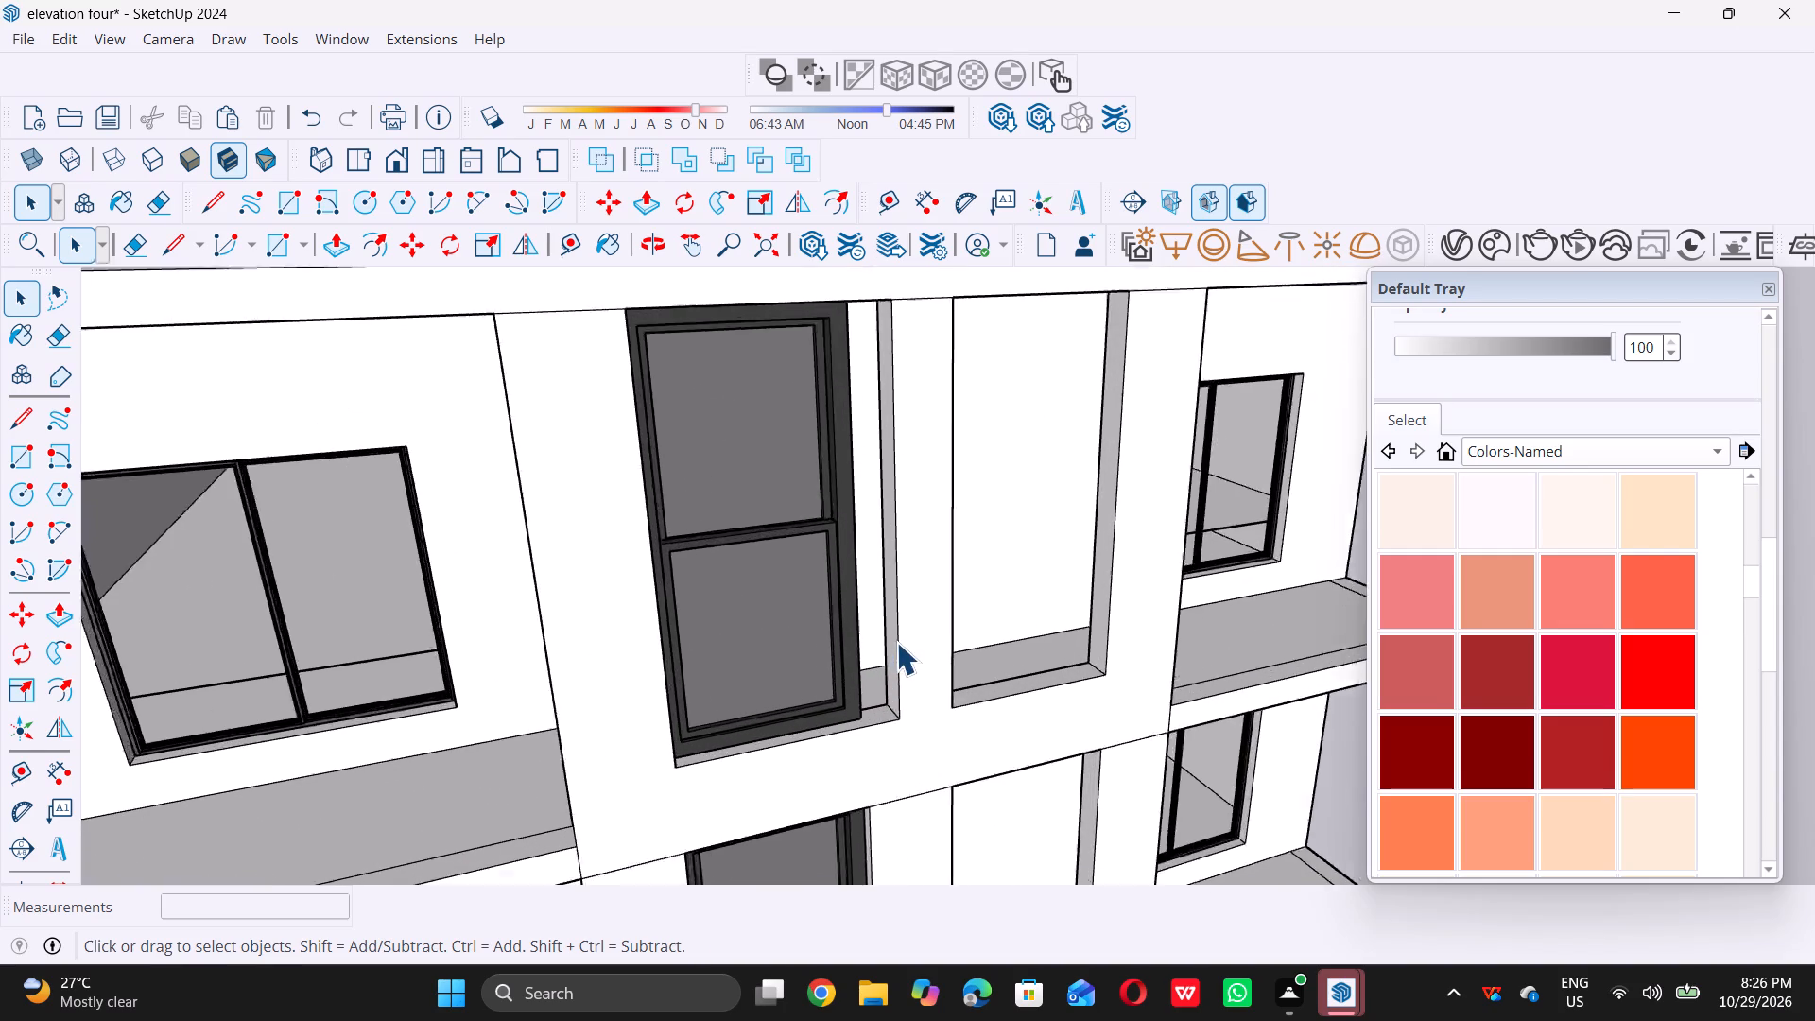
double_click(889, 655)
scroll(881, 660, "up", 4)
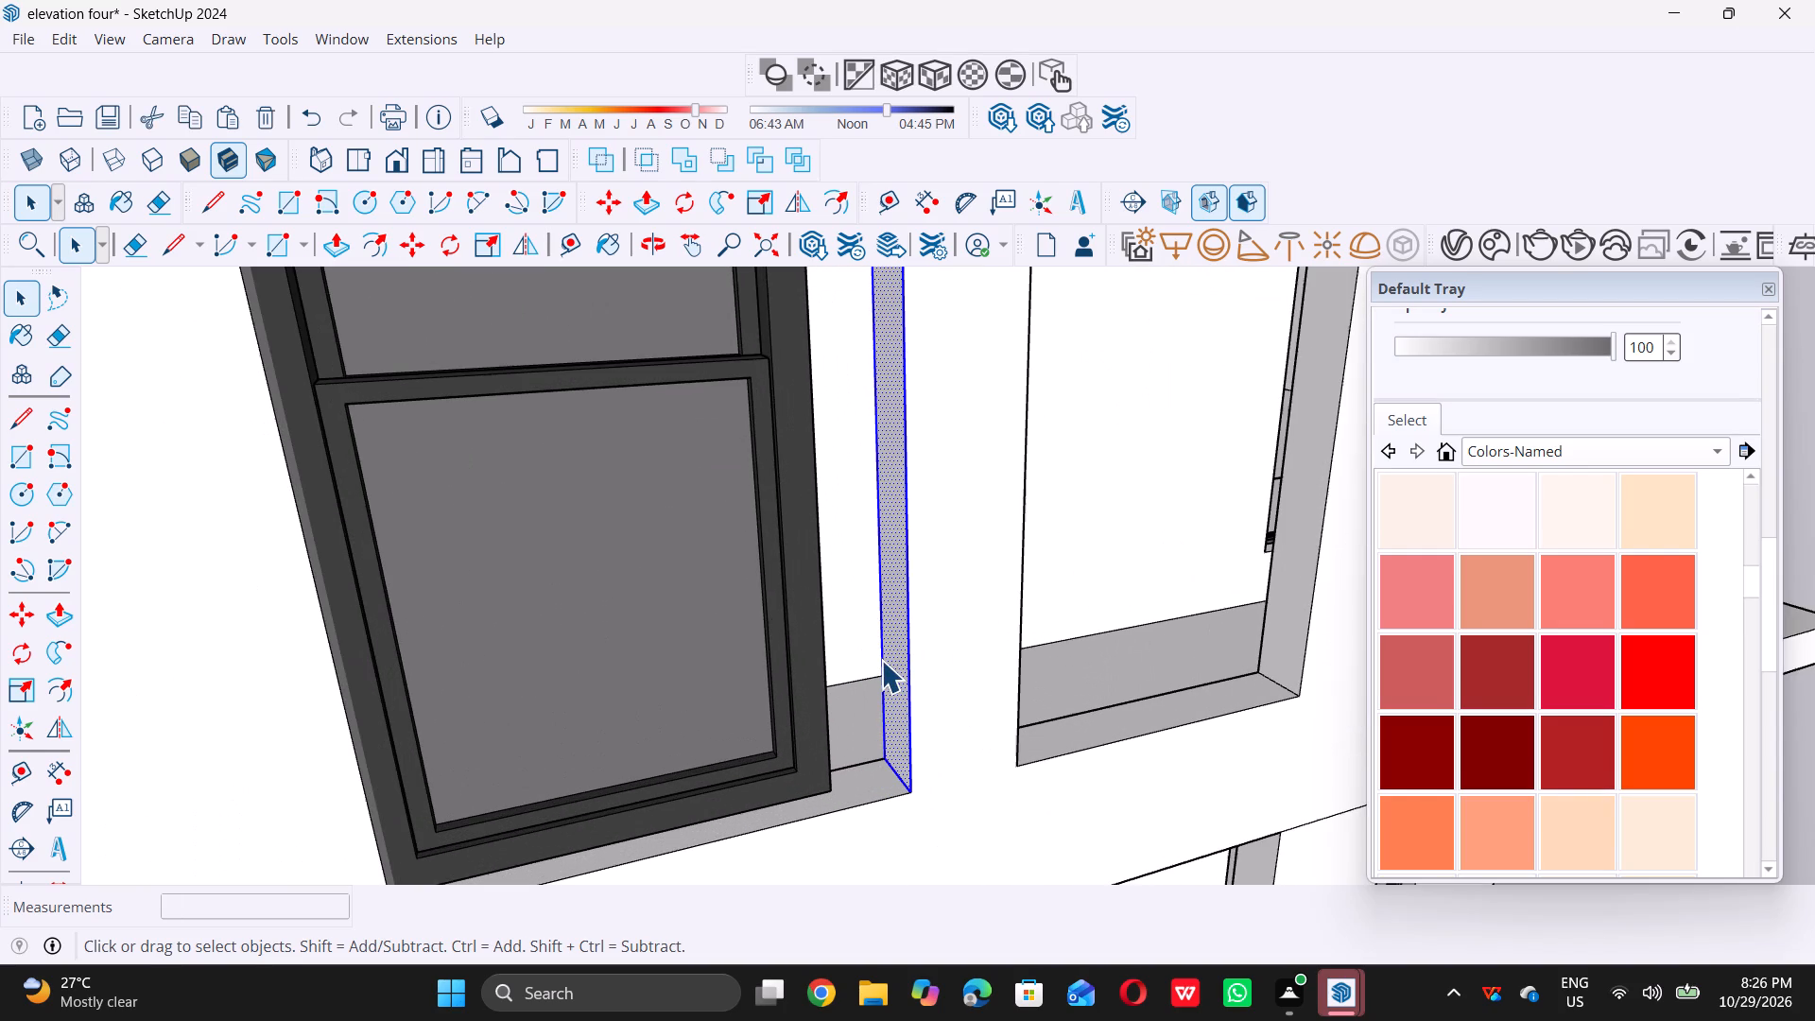
key("p")
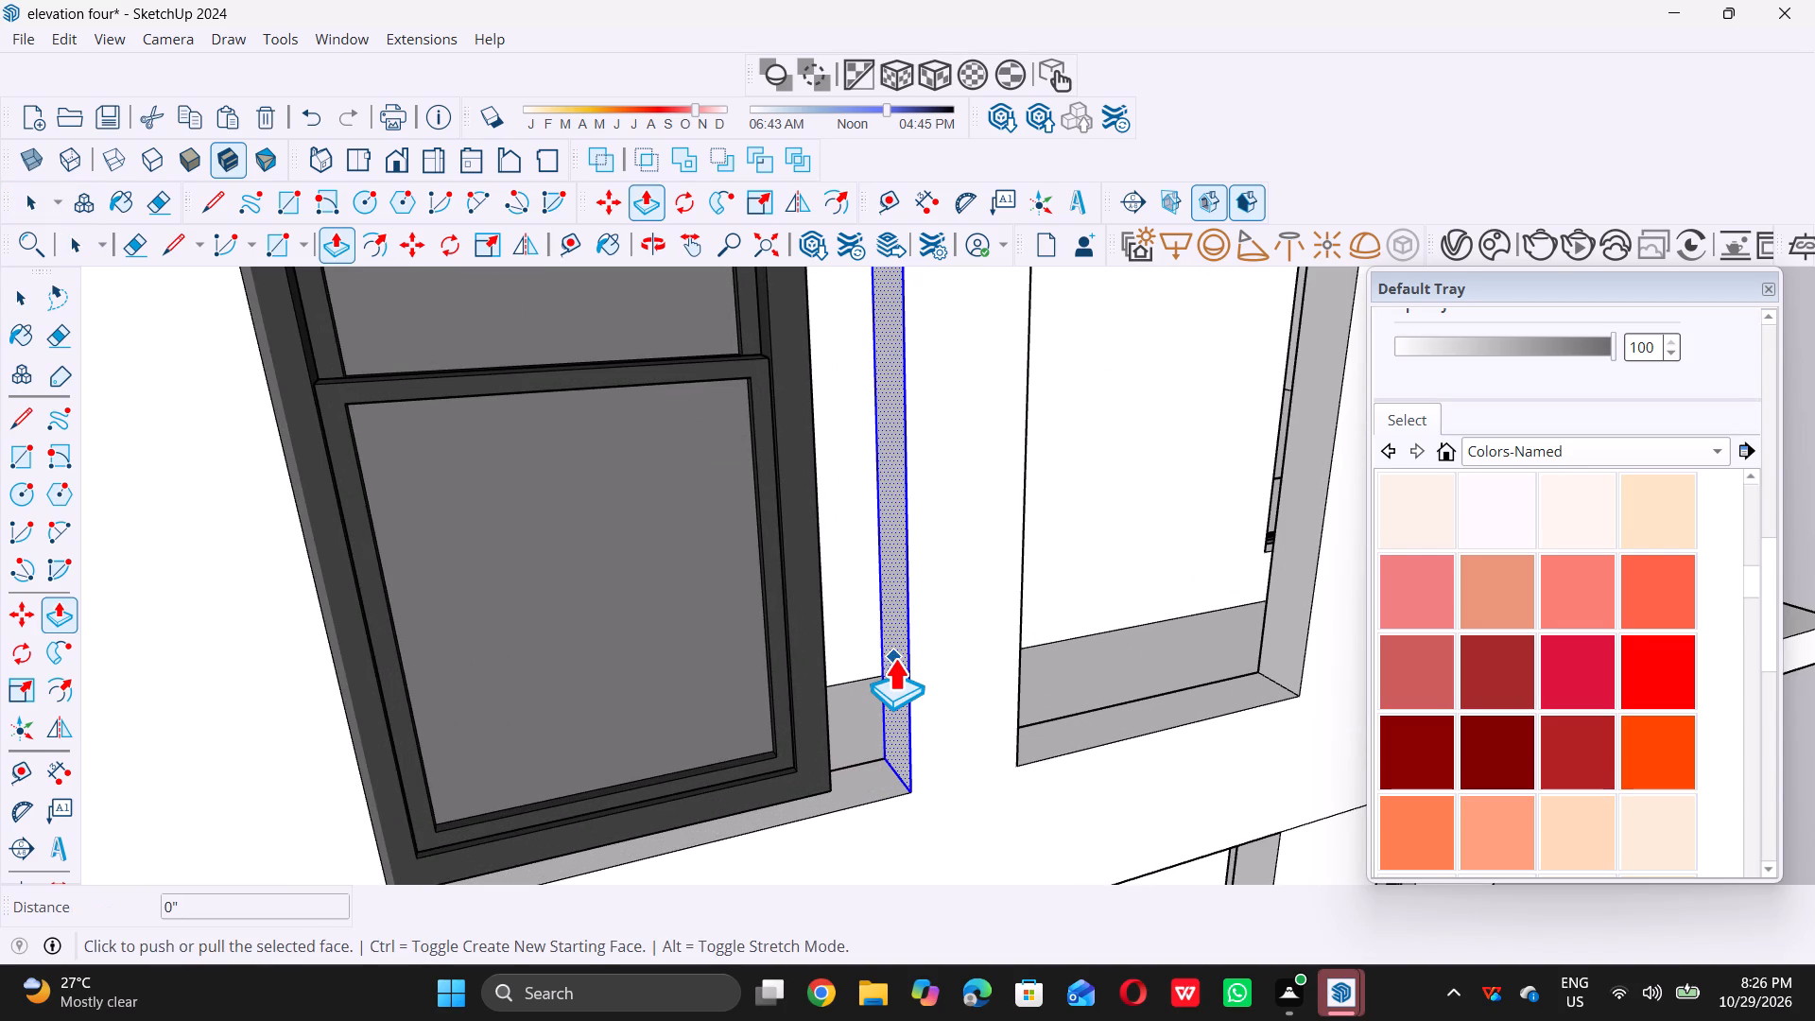
double_click(894, 655)
key("ctrl+z")
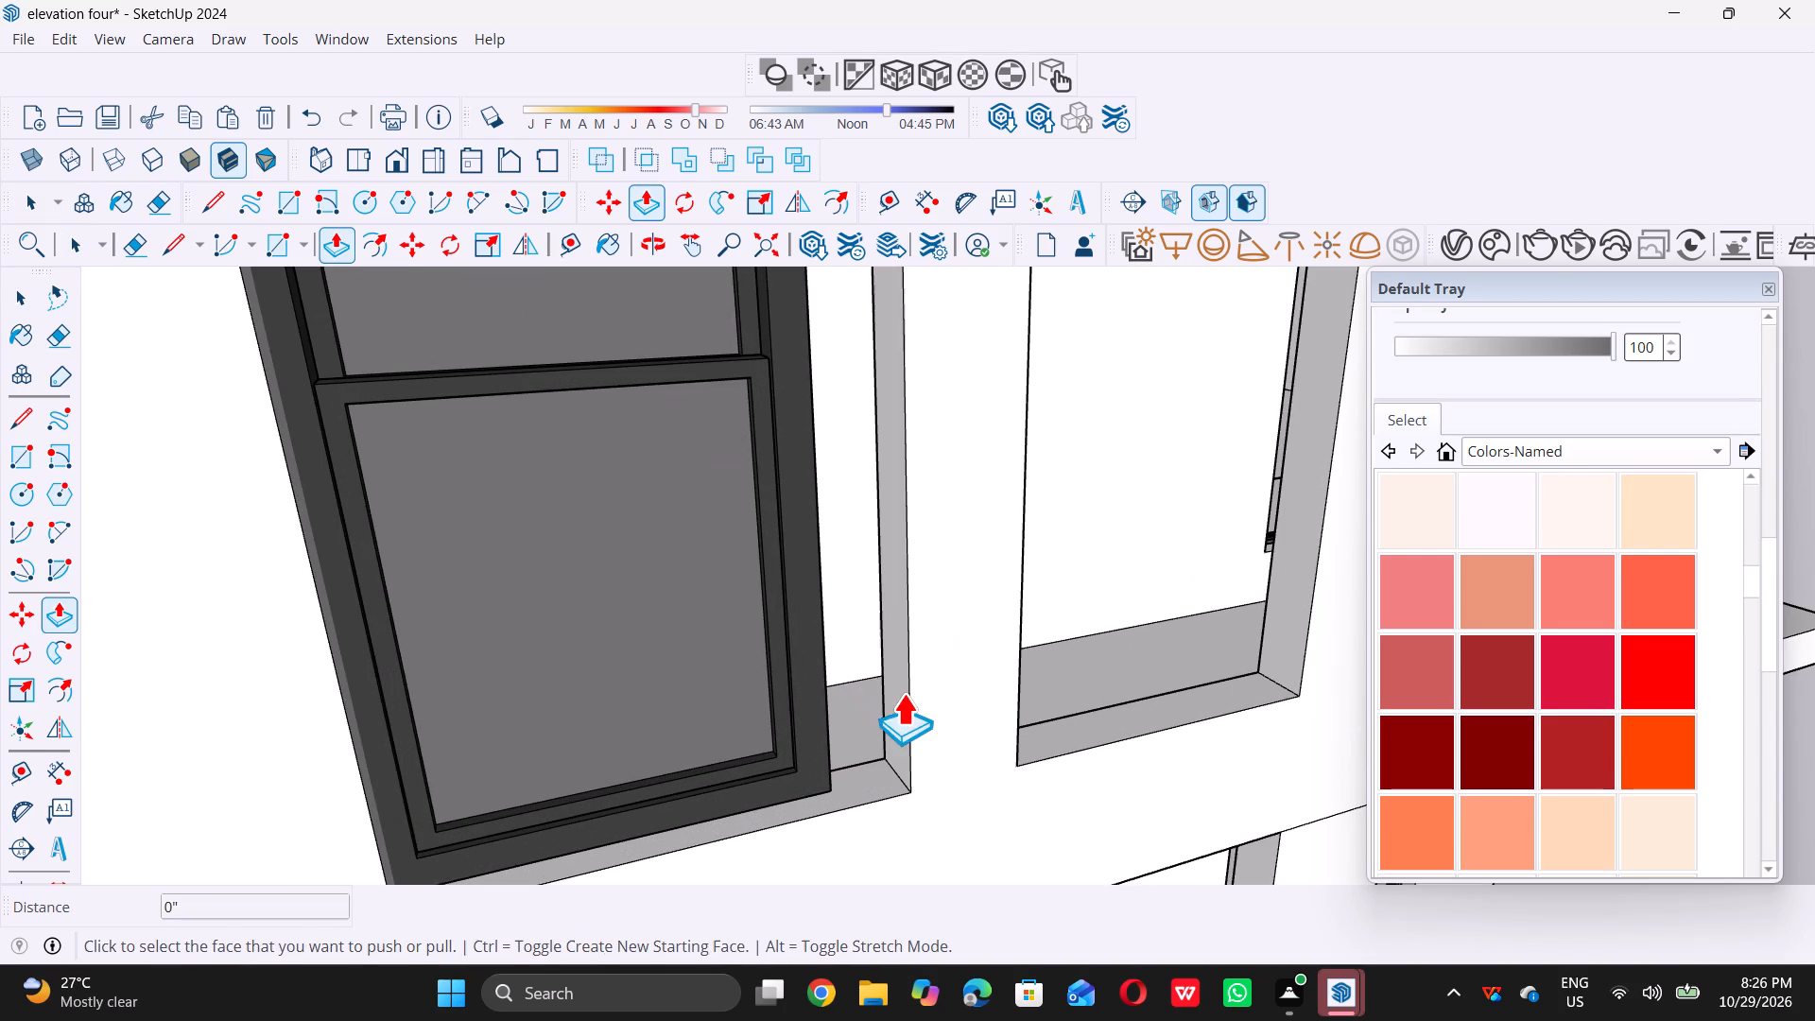
left_click(890, 694)
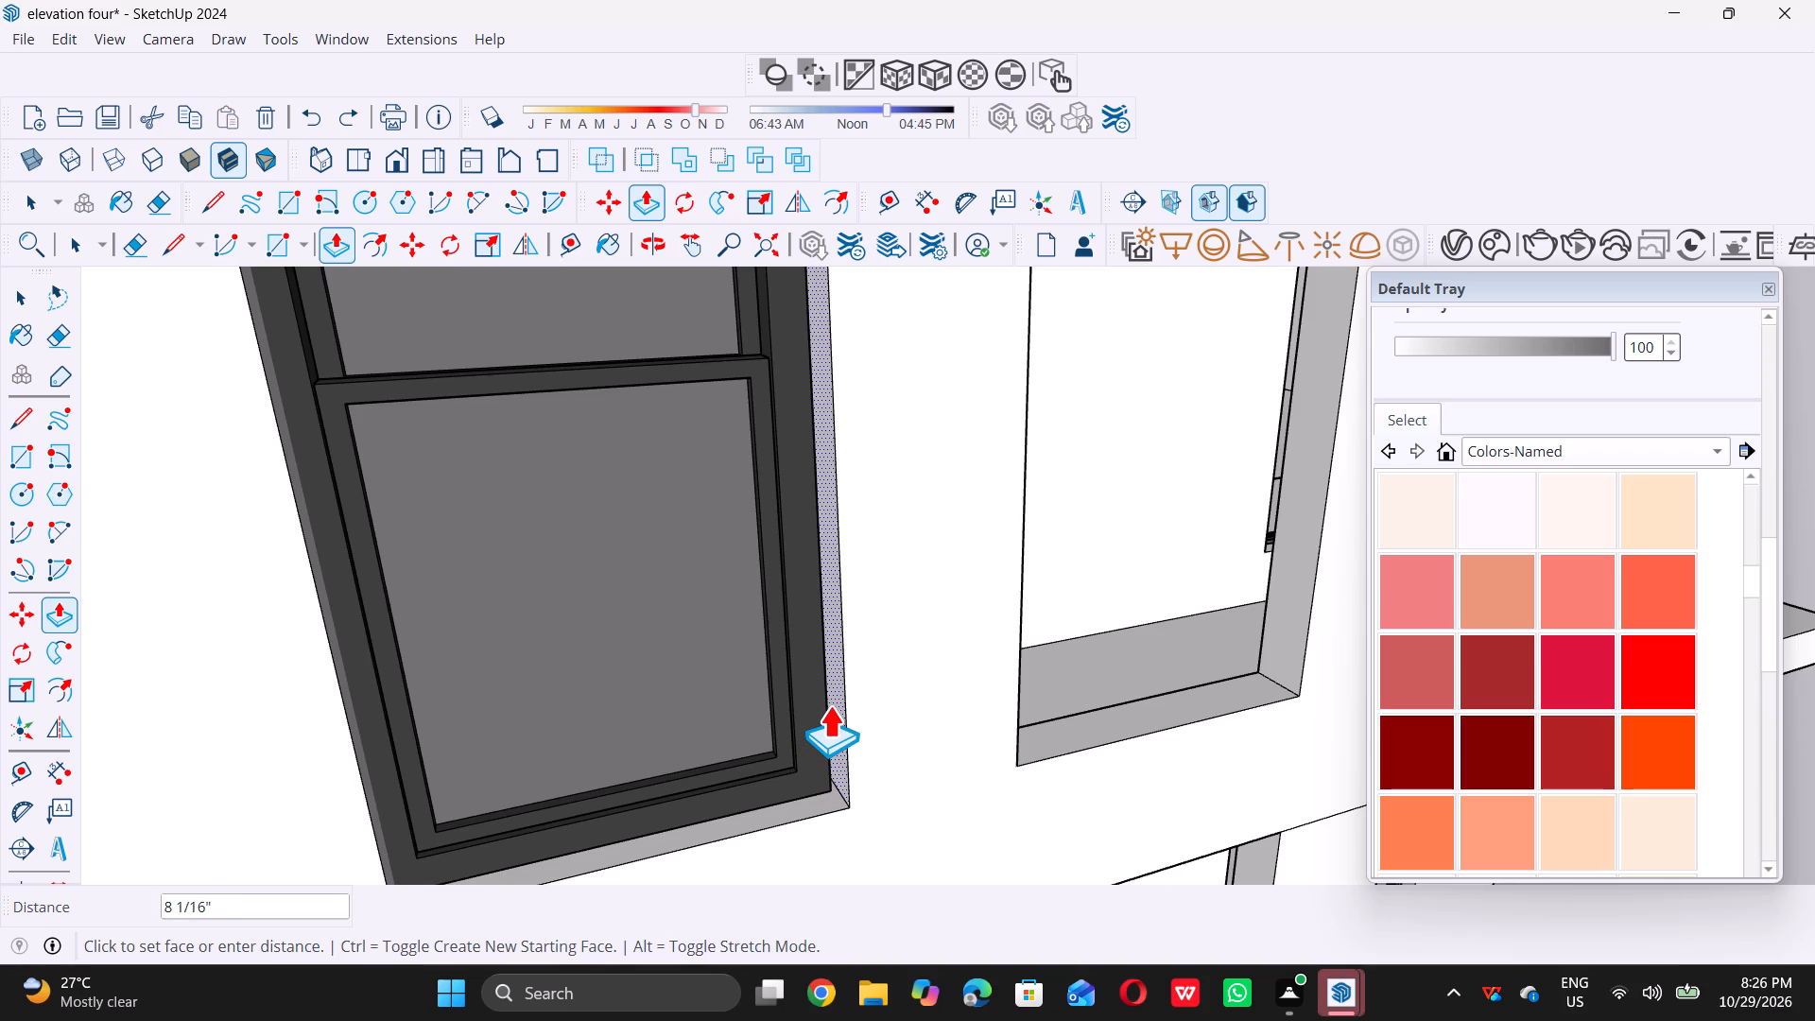
left_click(826, 705)
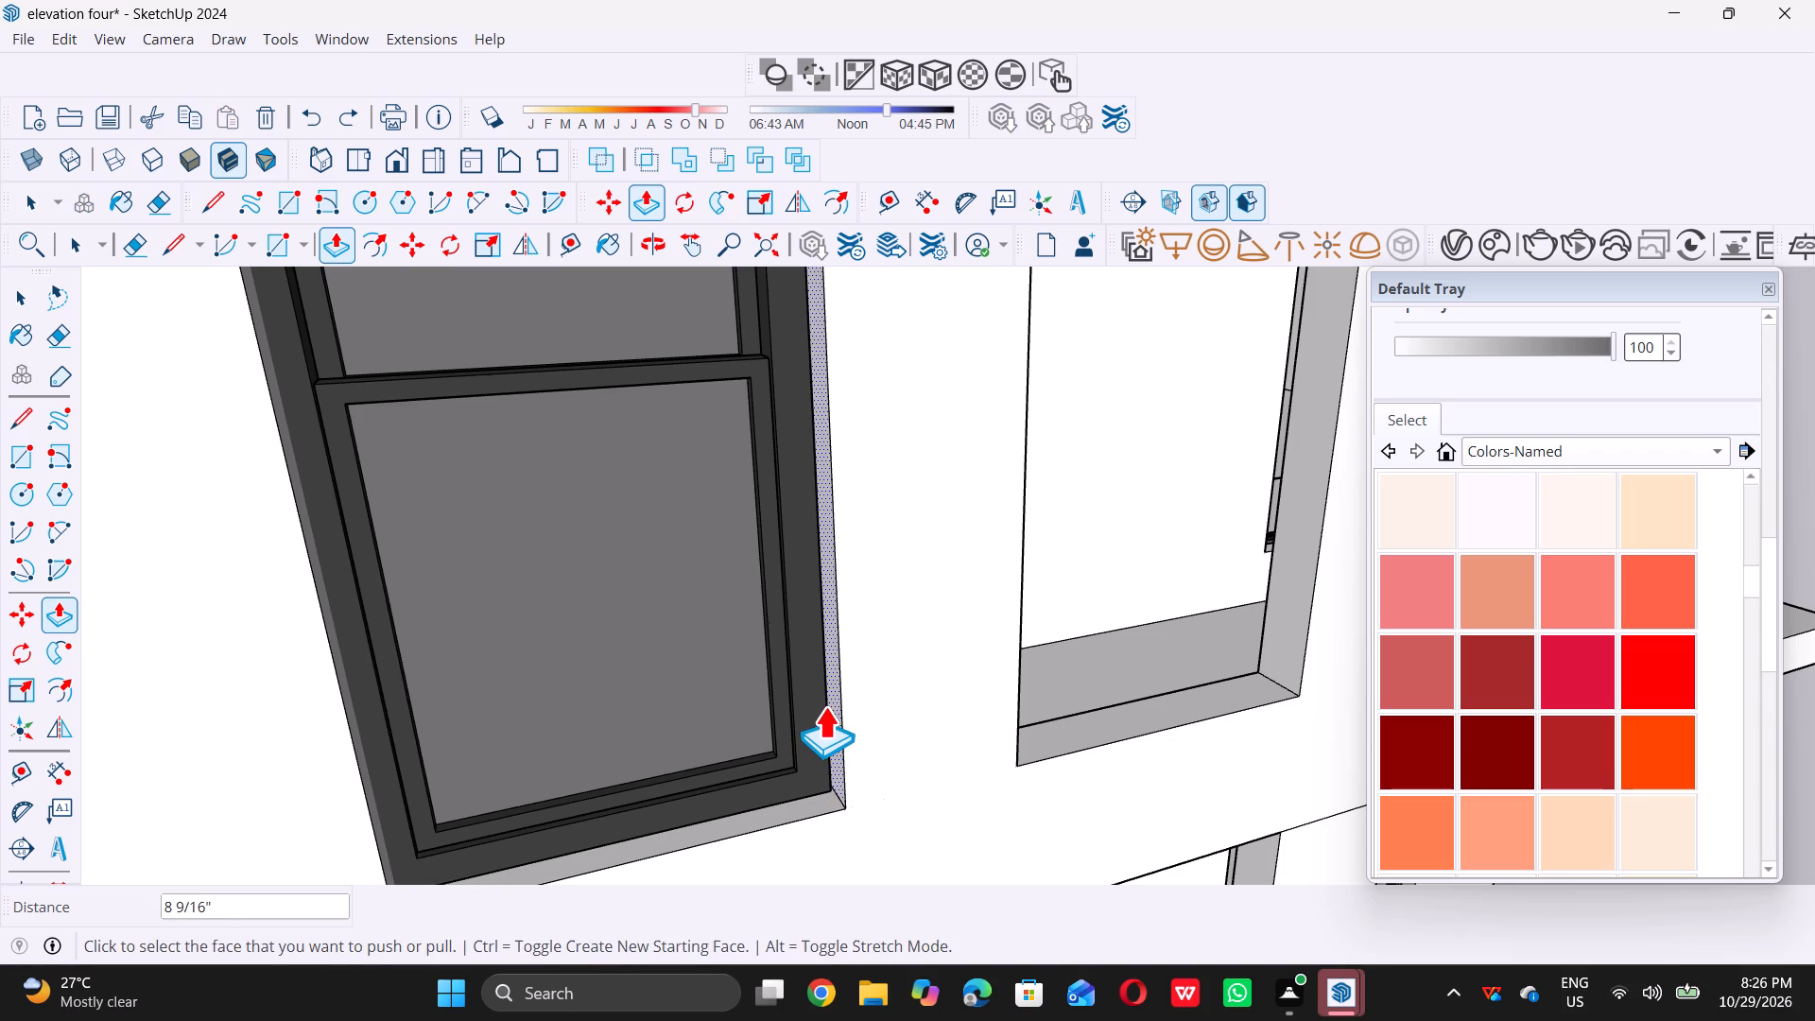
key("space")
scroll(847, 757, "down", 20)
scroll(847, 757, "down", 2)
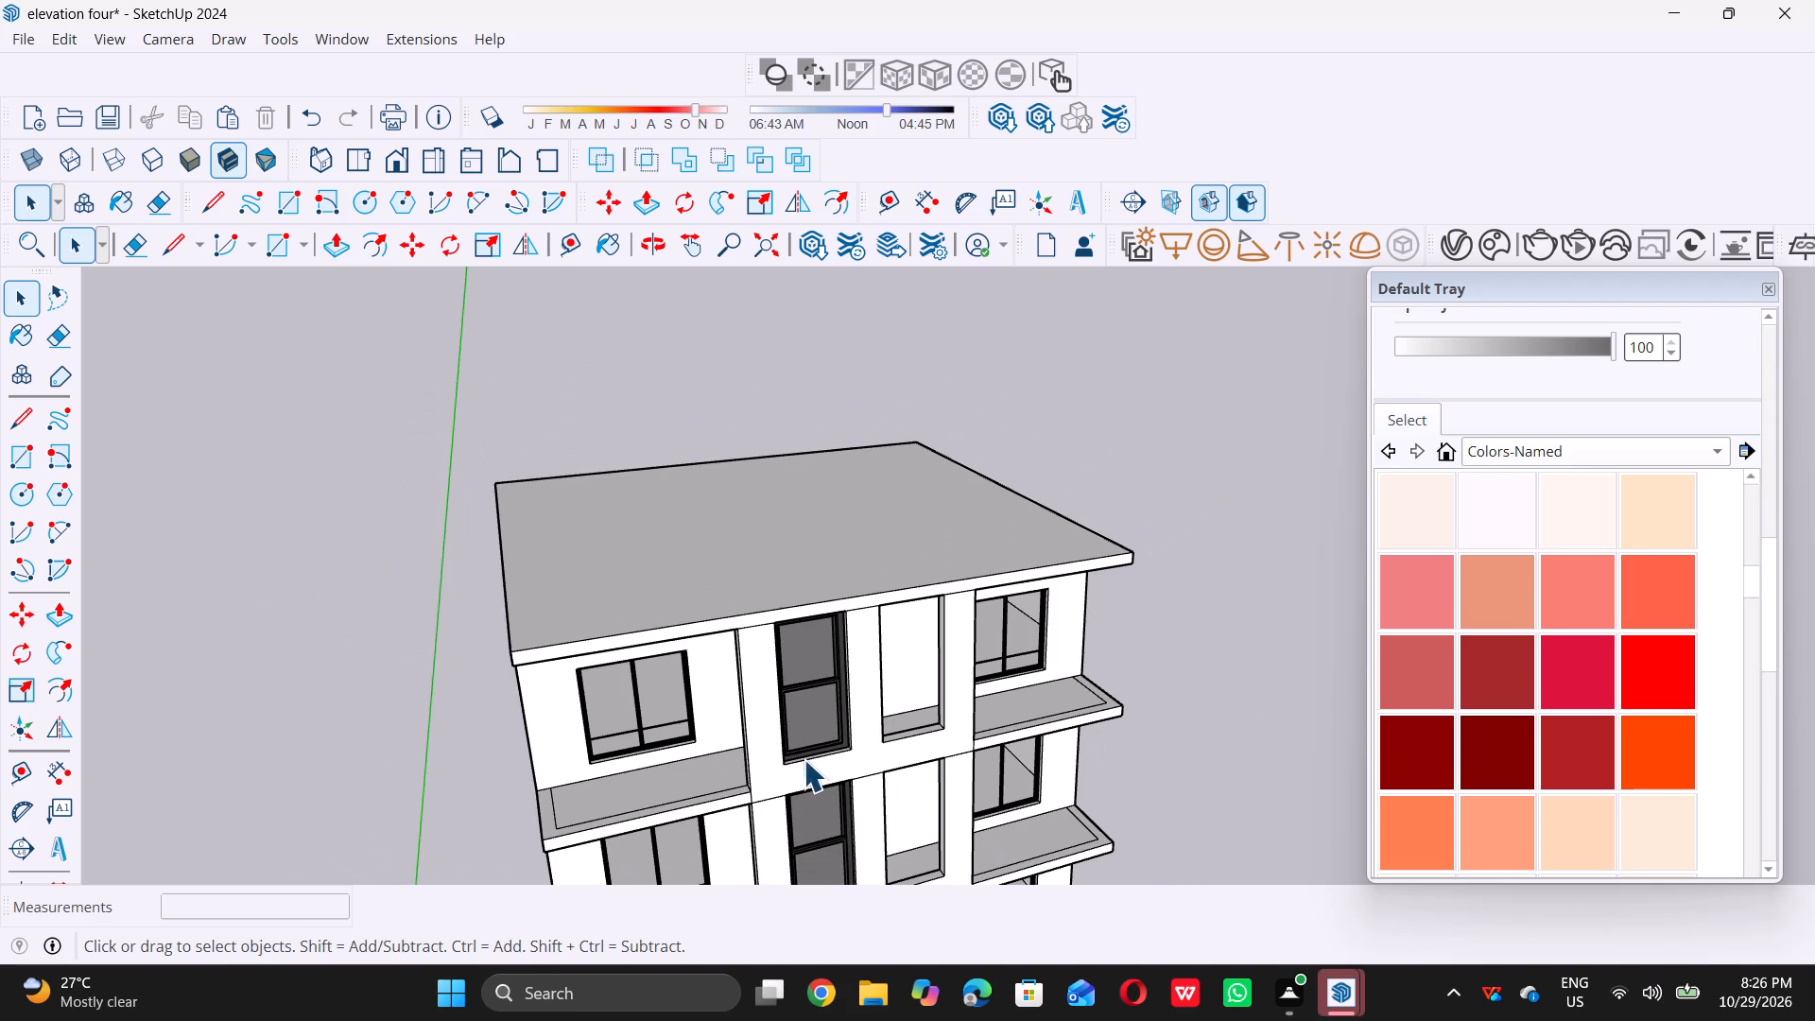
Copy the topmost right central window about 10' up into the empty right central opening on the level above.
triple_click(318, 771)
scroll(323, 723, "down", 4)
middle_click_drag(831, 747, 756, 671)
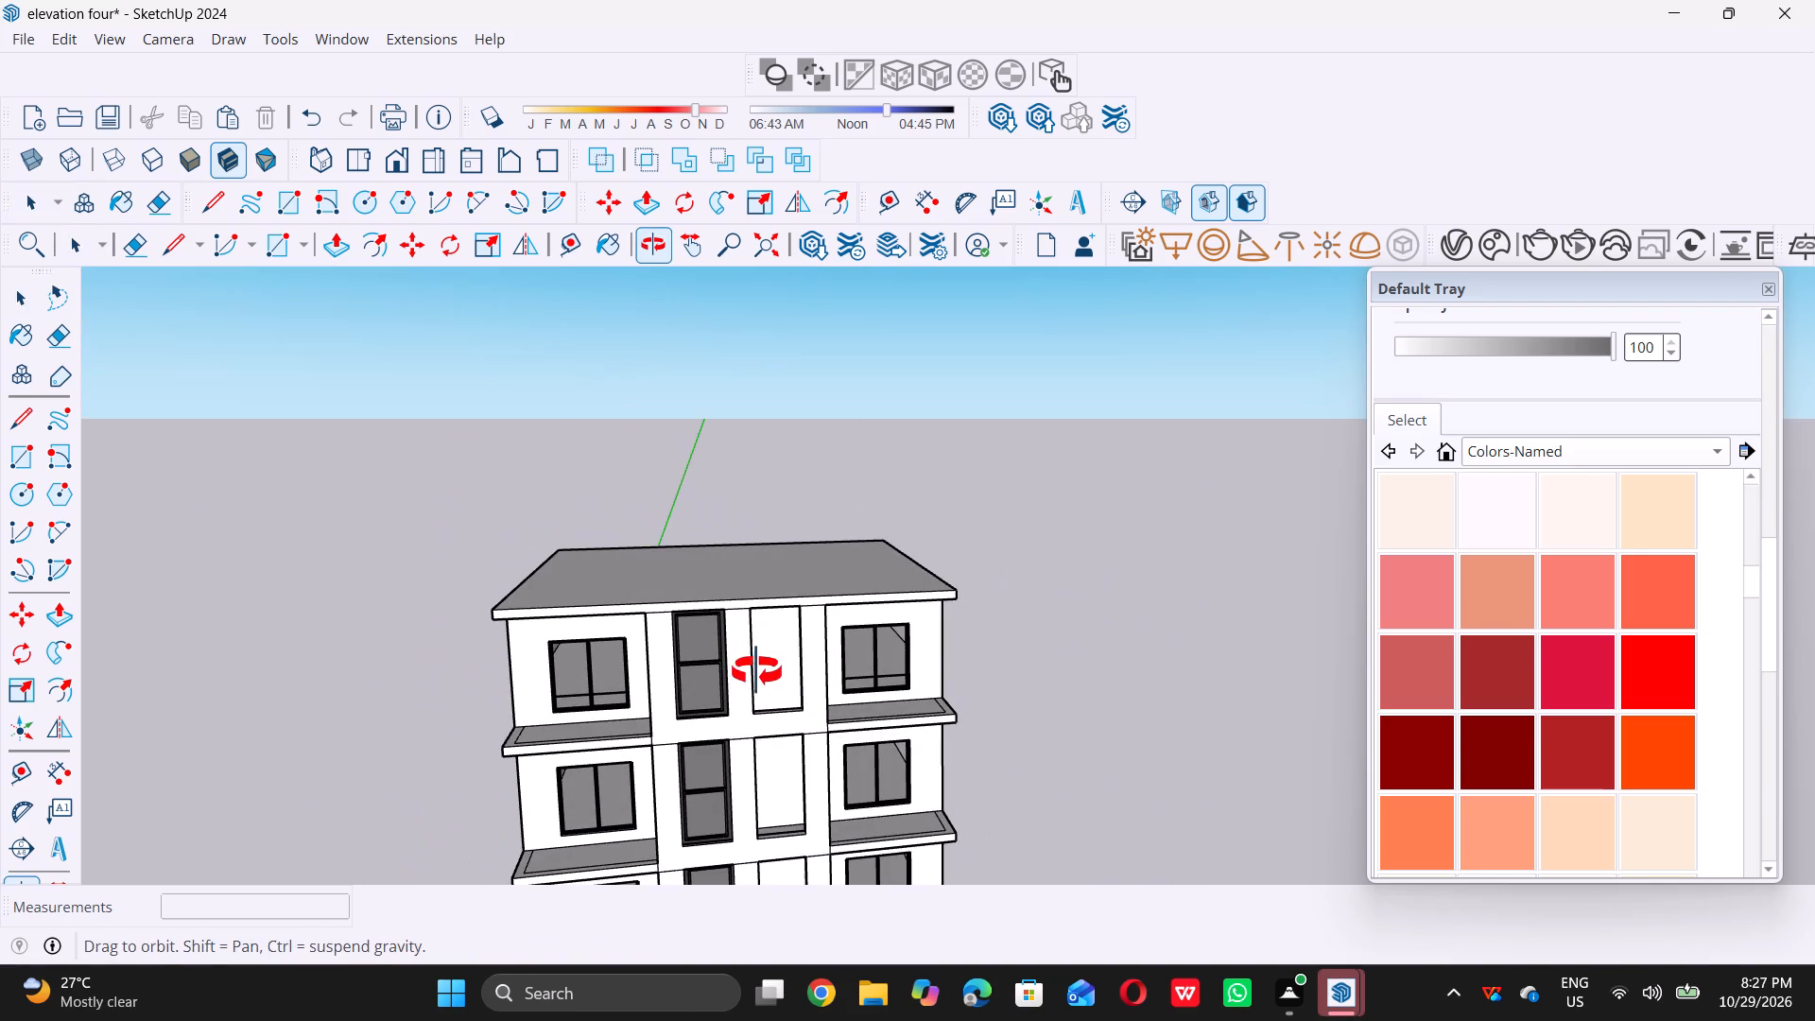
middle_click(756, 671)
scroll(778, 790, "up", 5)
scroll(778, 787, "down", 7)
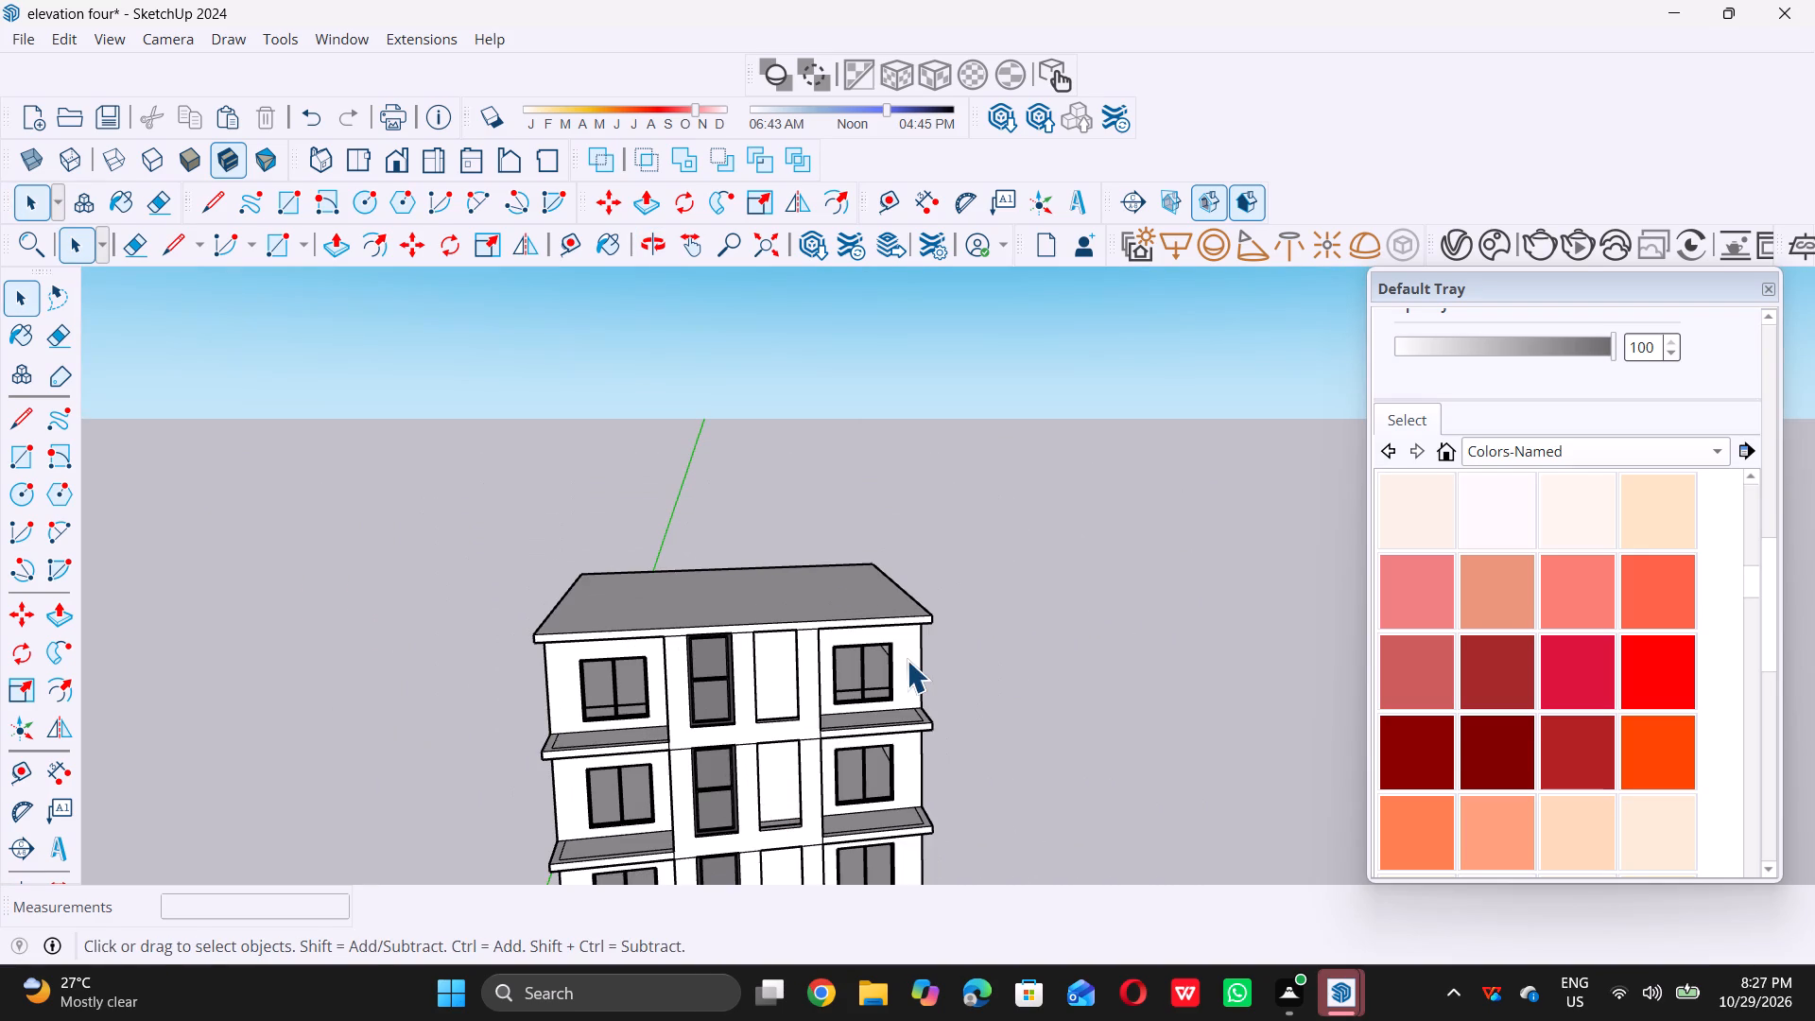
scroll(776, 583, "down", 9)
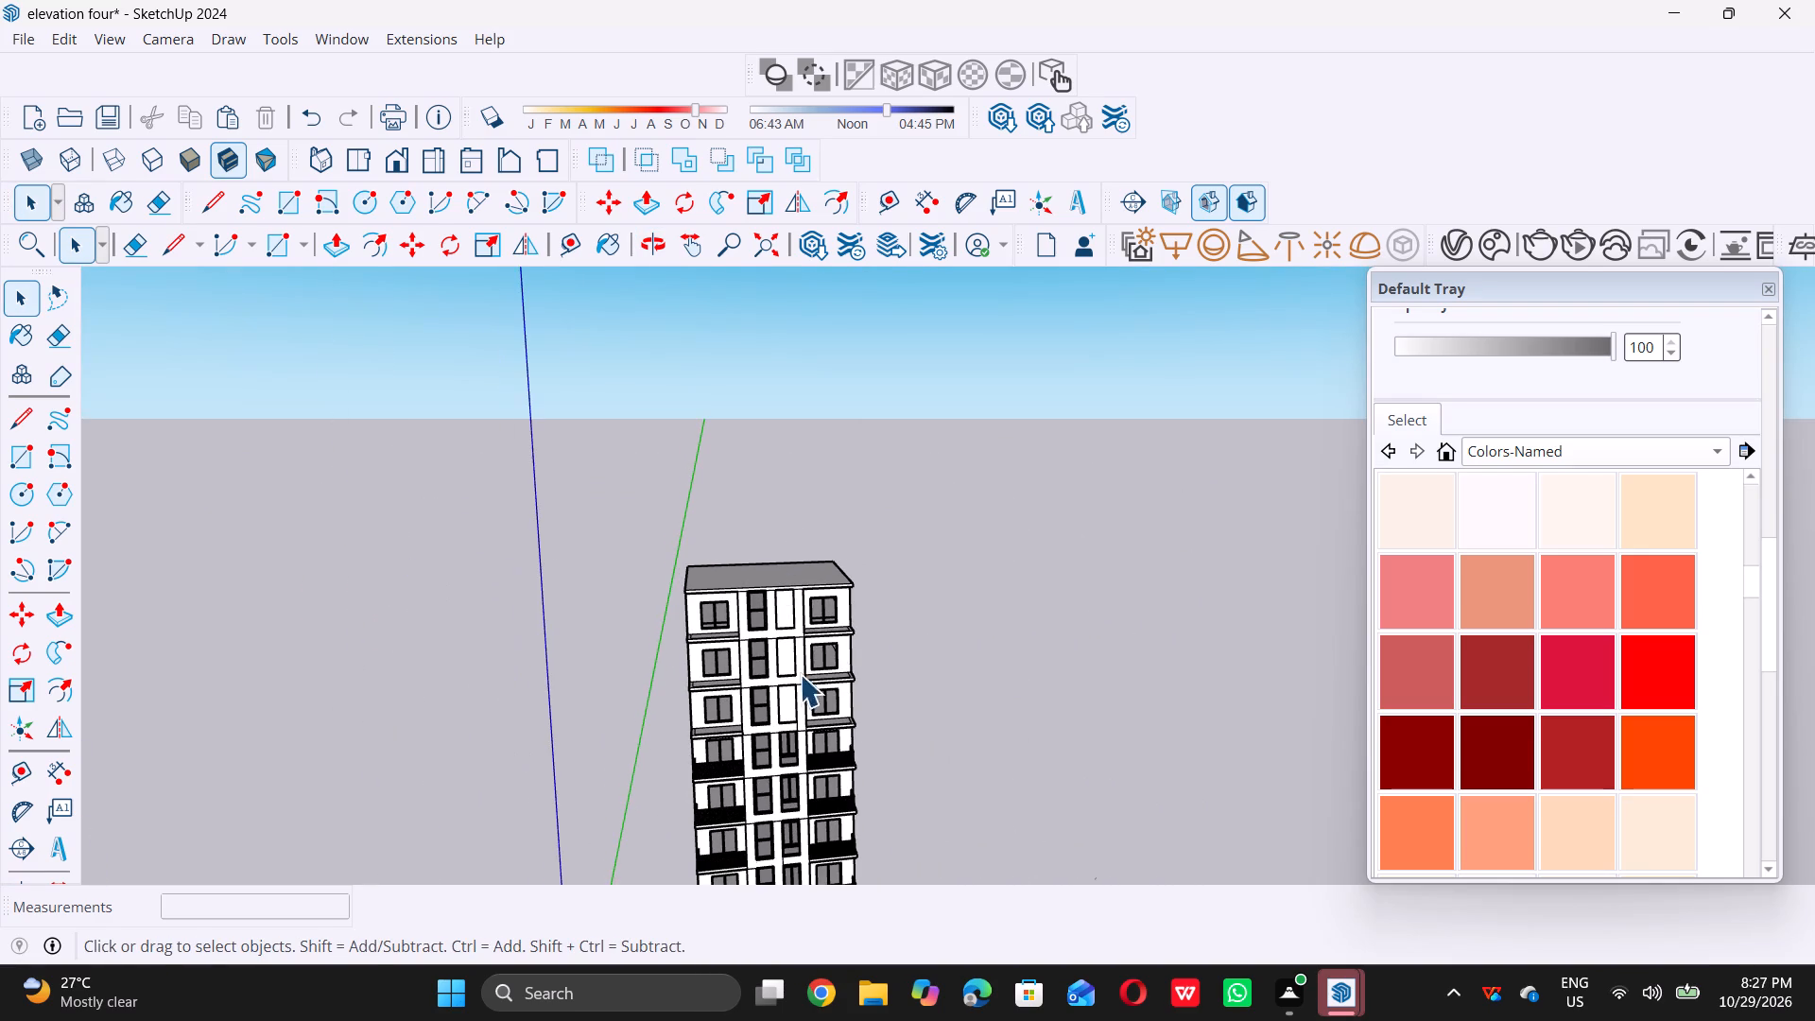
middle_click_drag(805, 672, 717, 783)
scroll(799, 764, "up", 6)
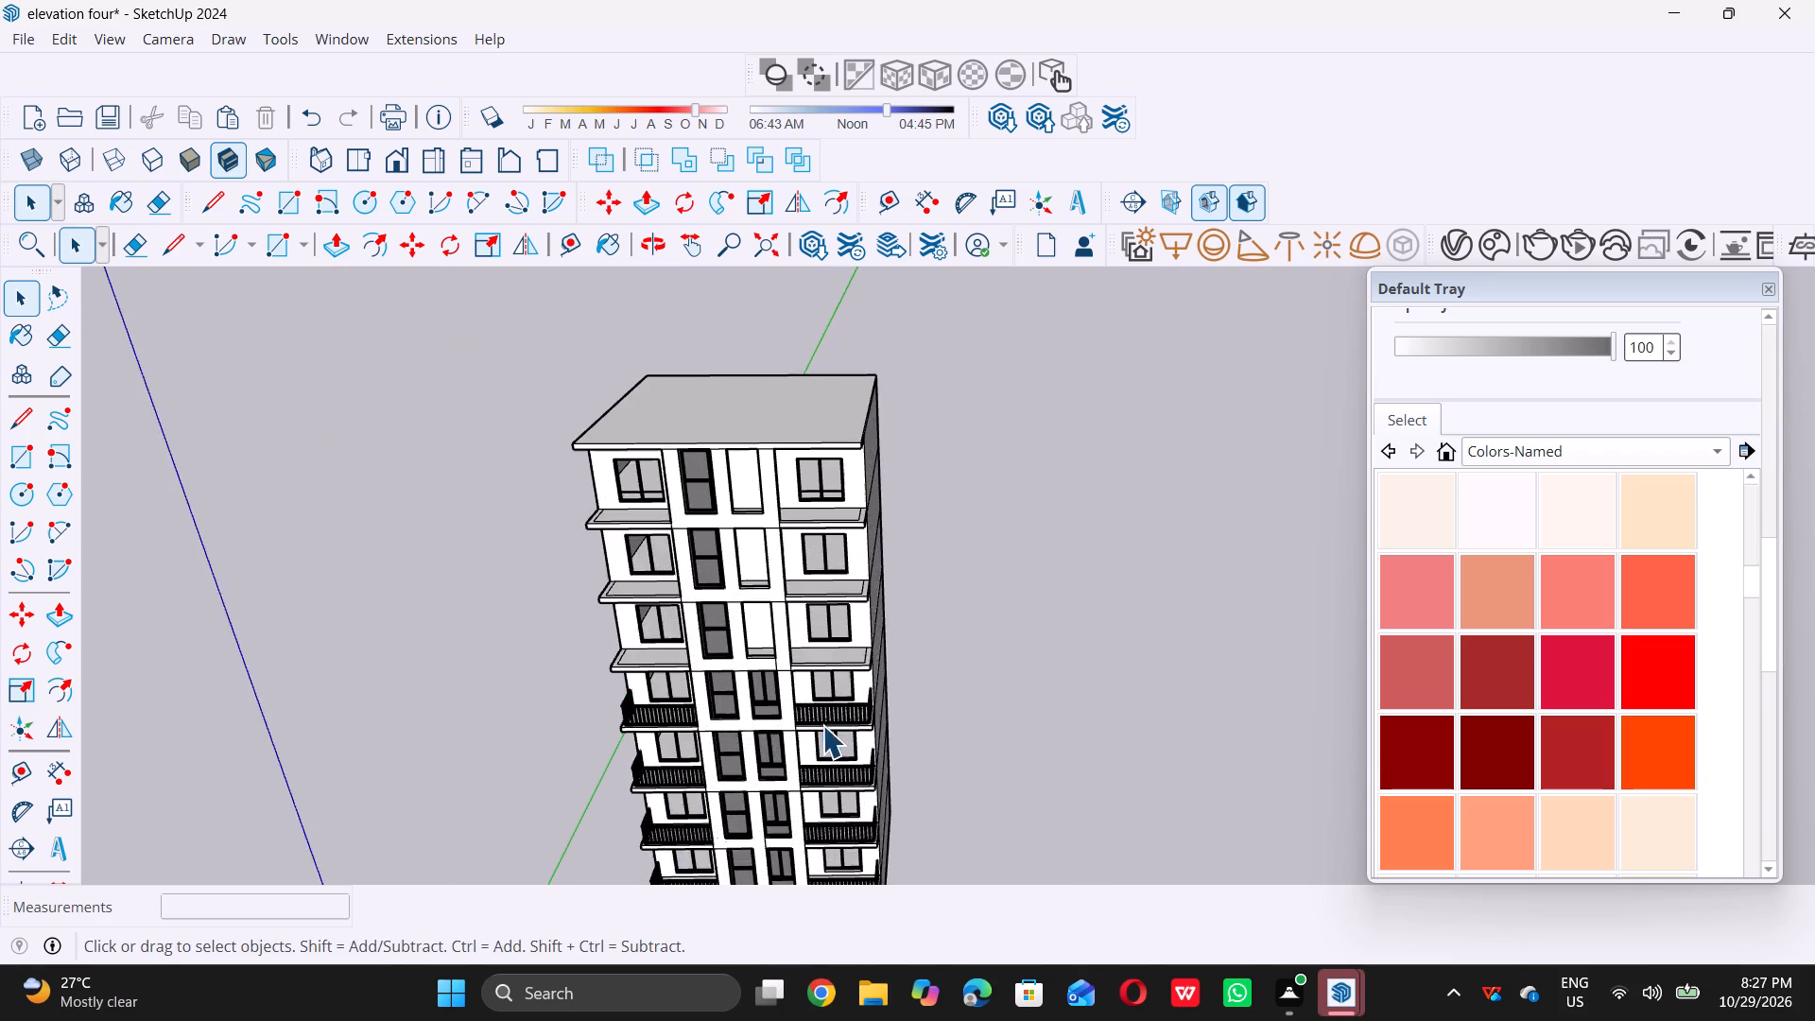
scroll(767, 716, "up", 17)
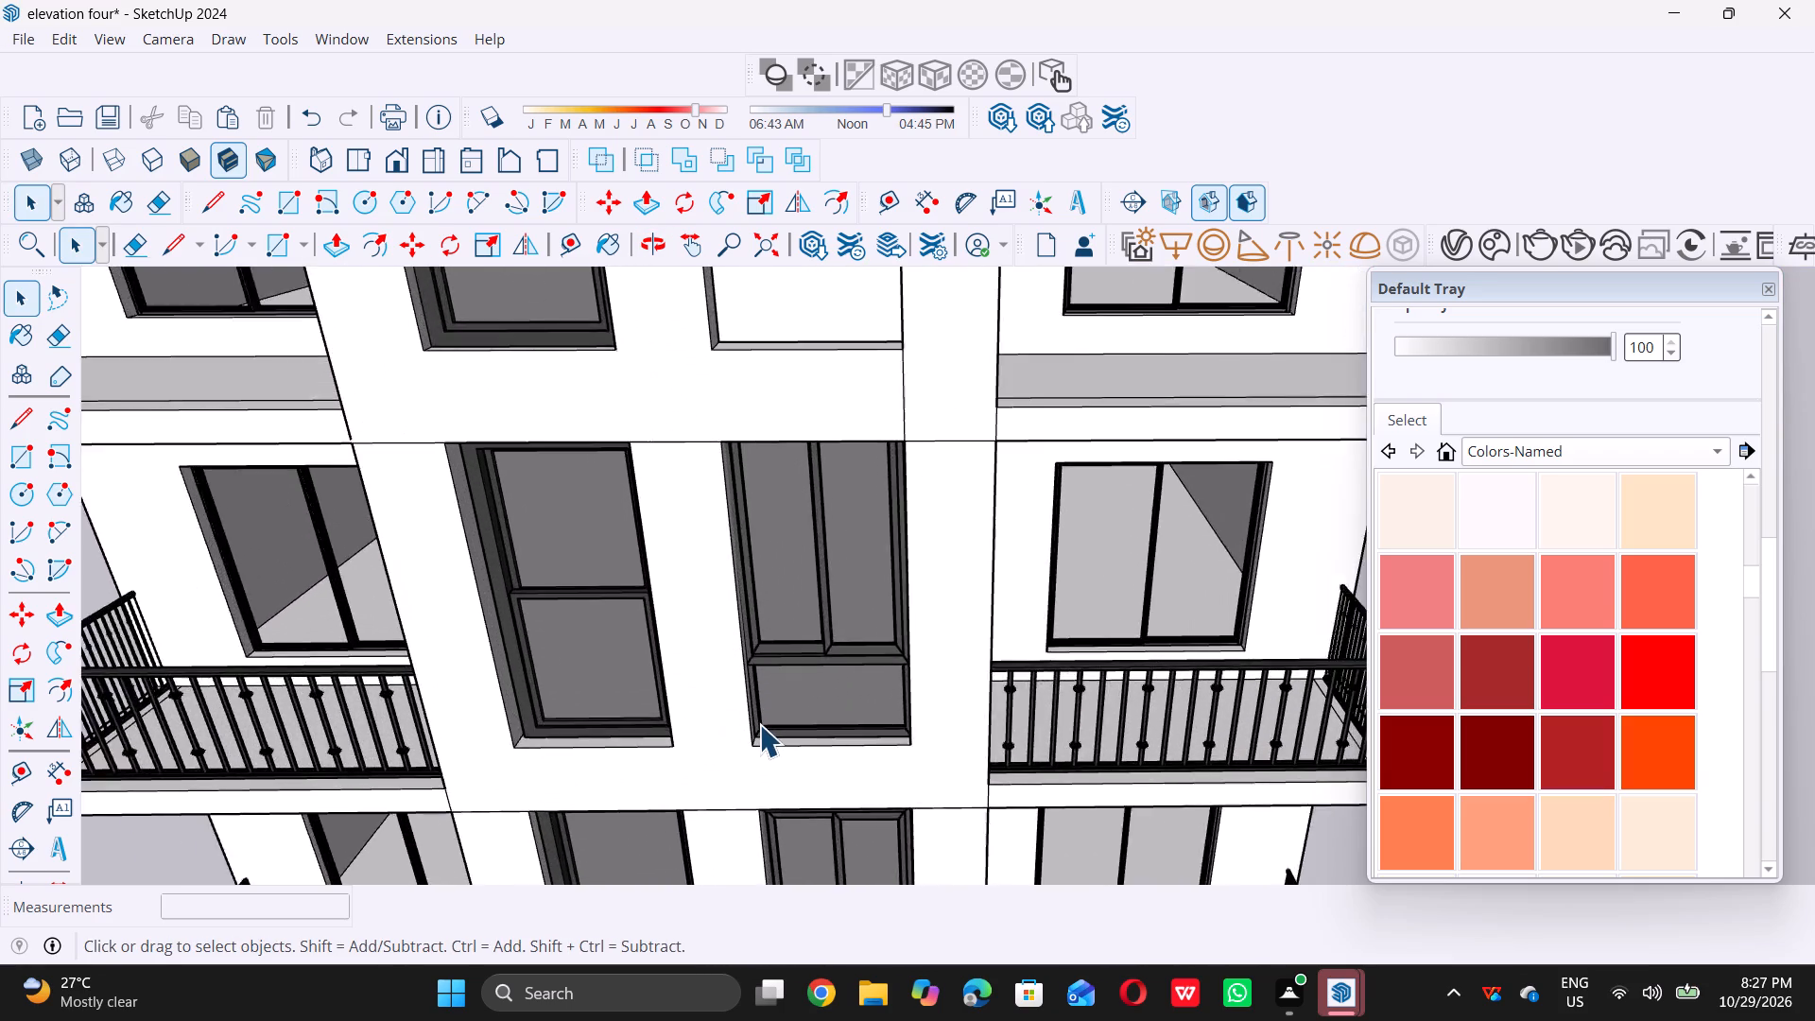
scroll(759, 724, "up", 13)
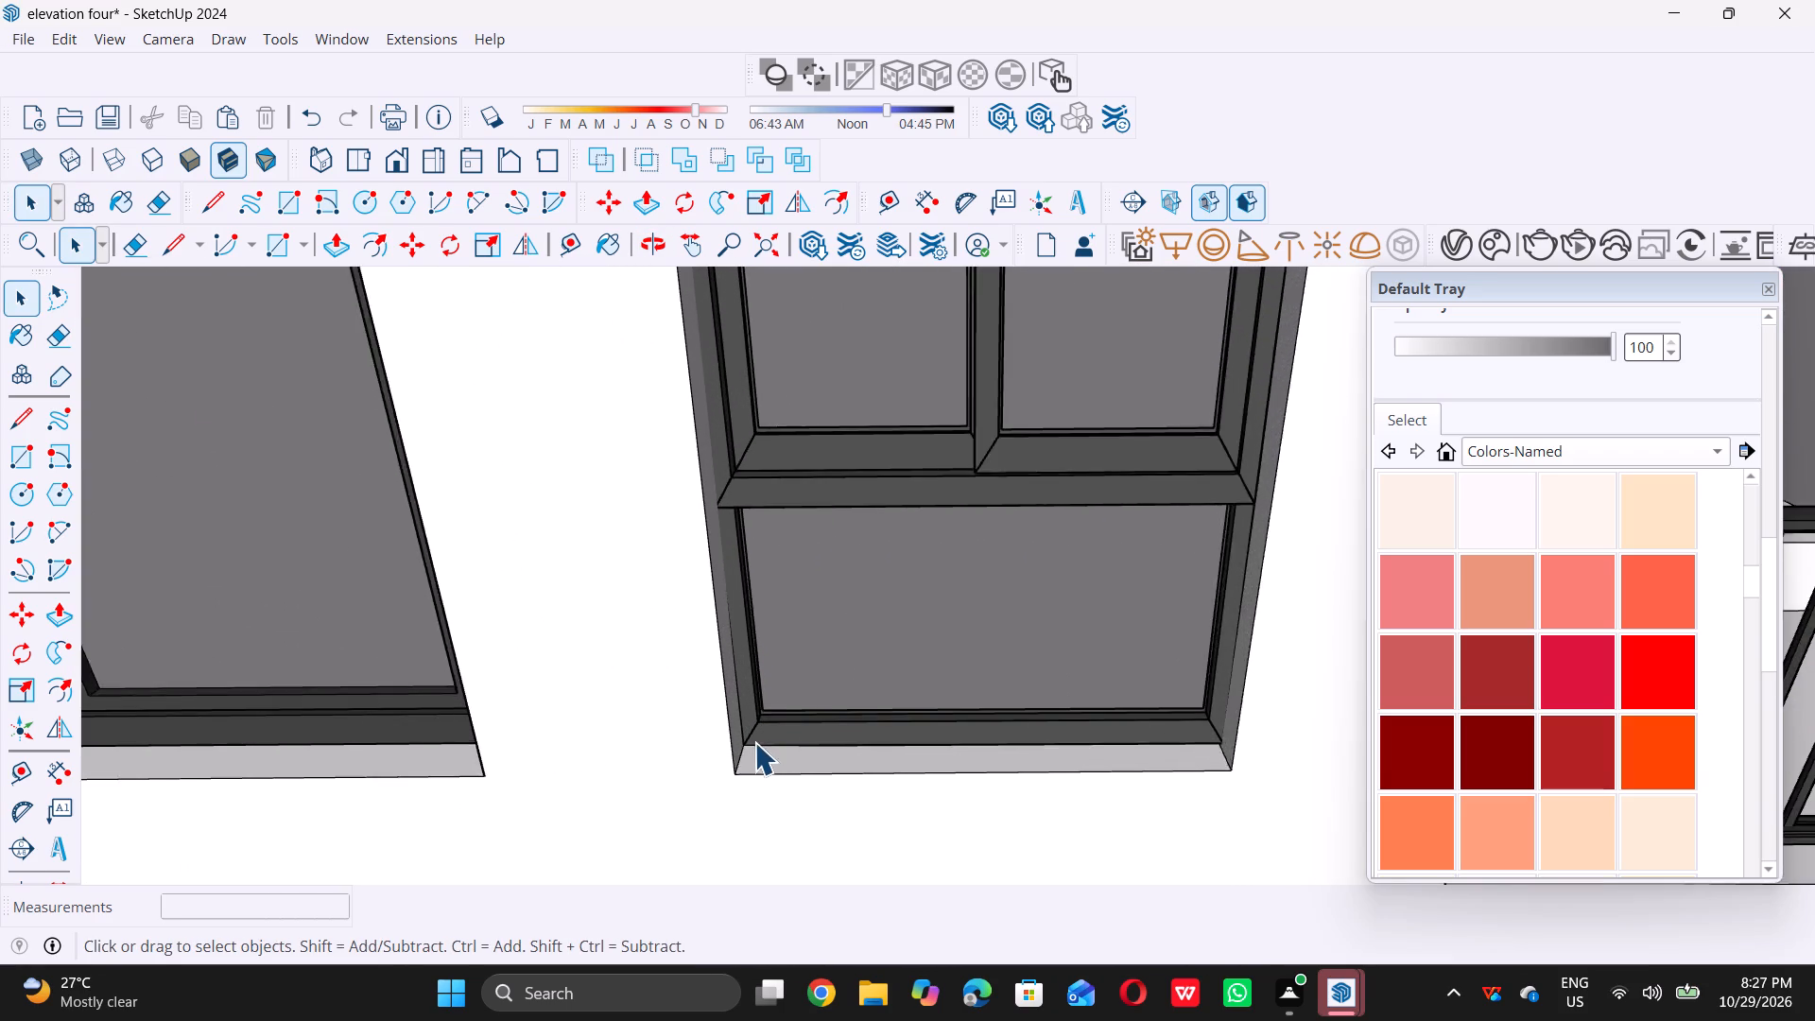
left_click(764, 731)
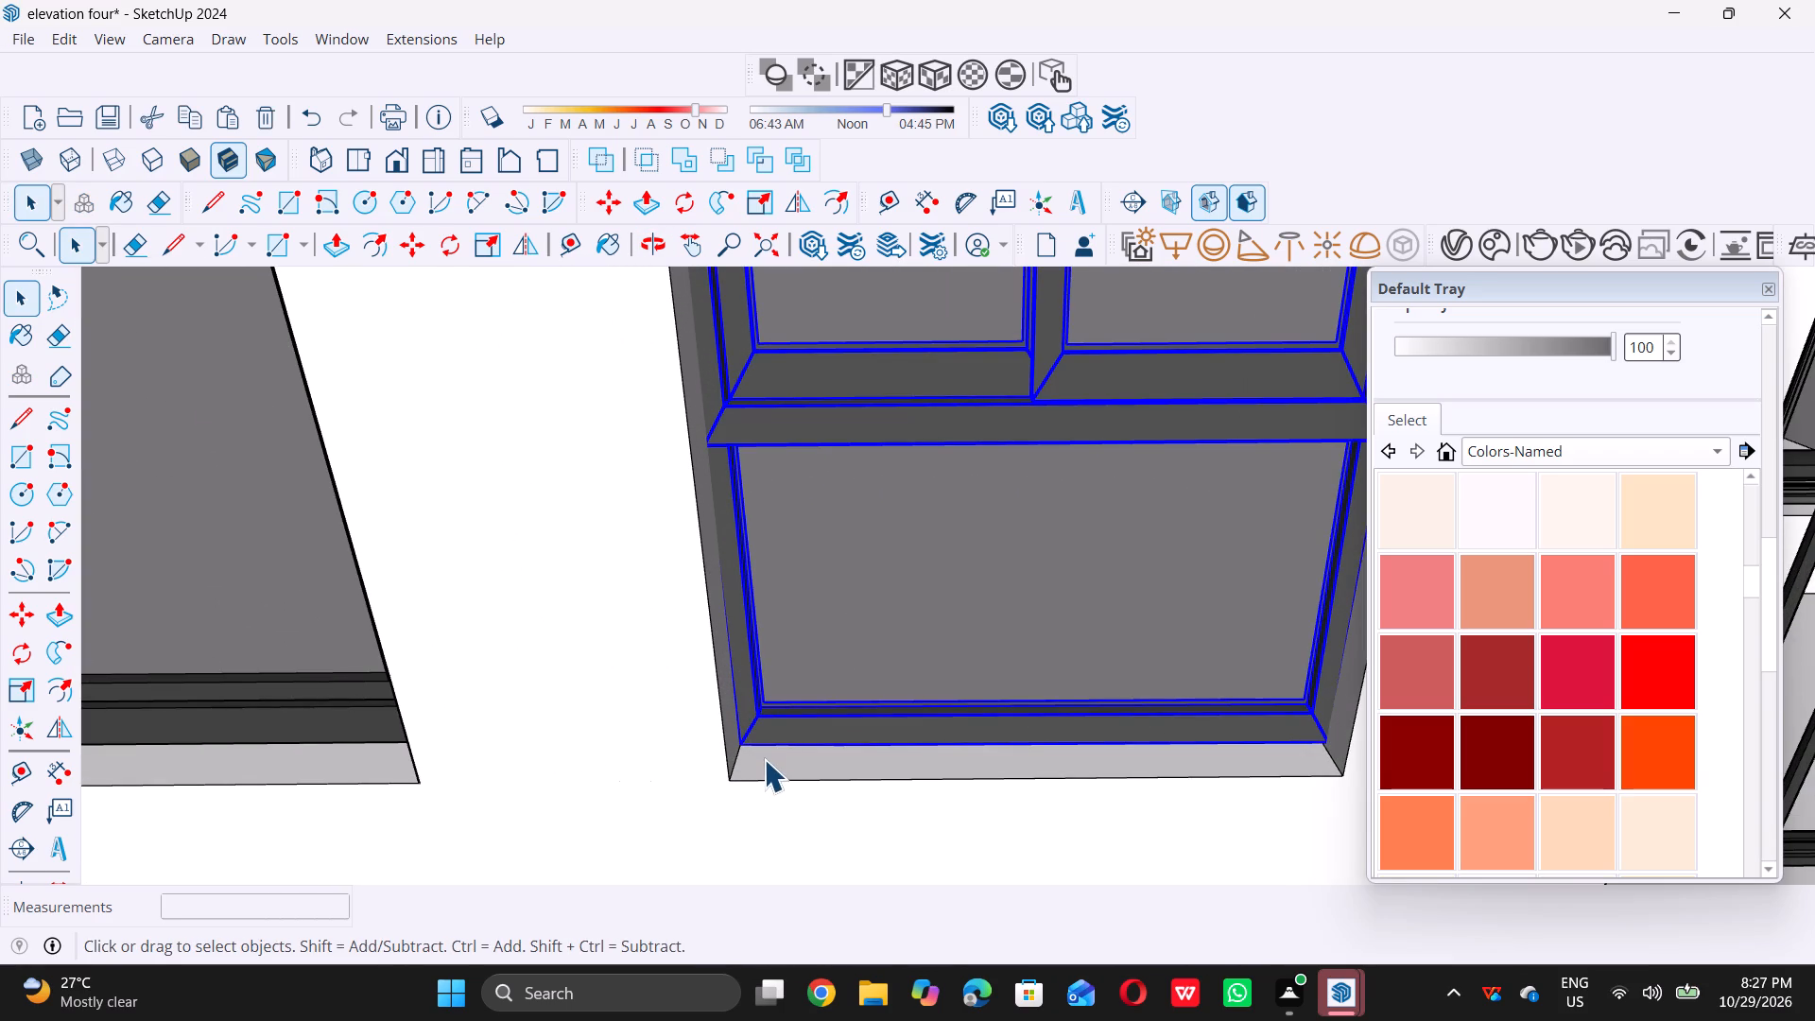
key("m")
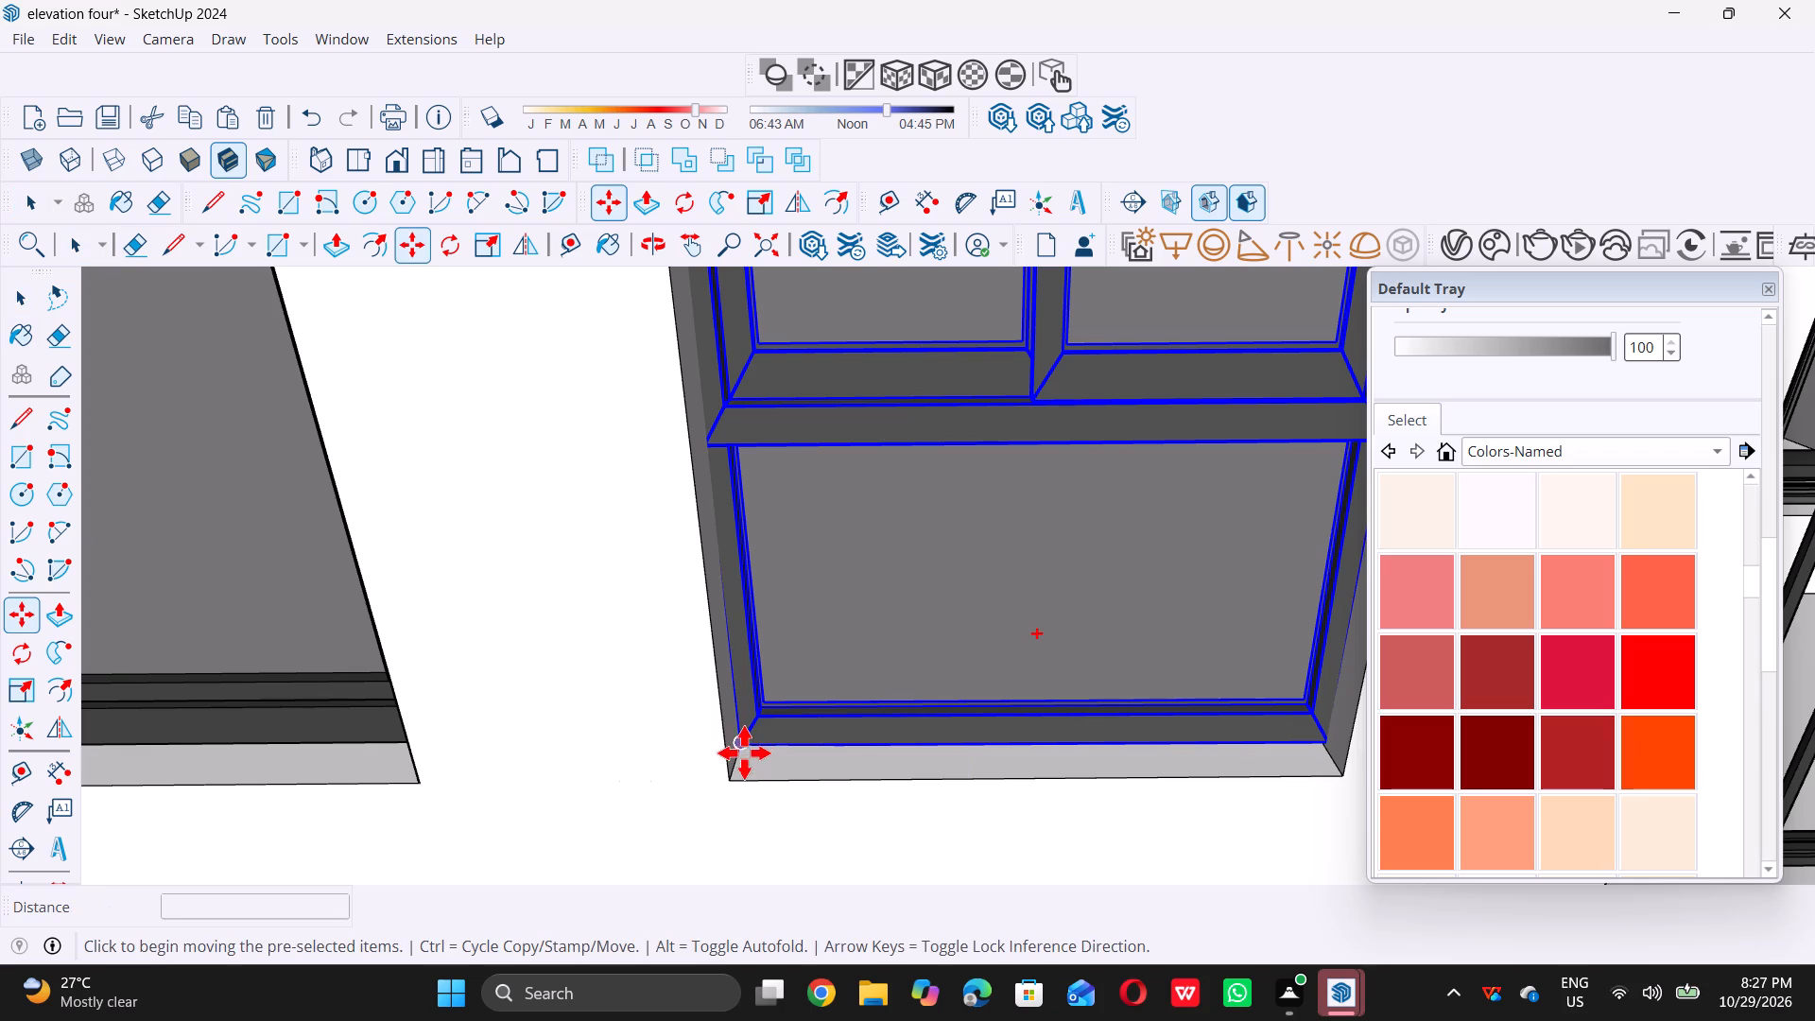
triple_click(744, 755)
scroll(744, 755, "down", 3)
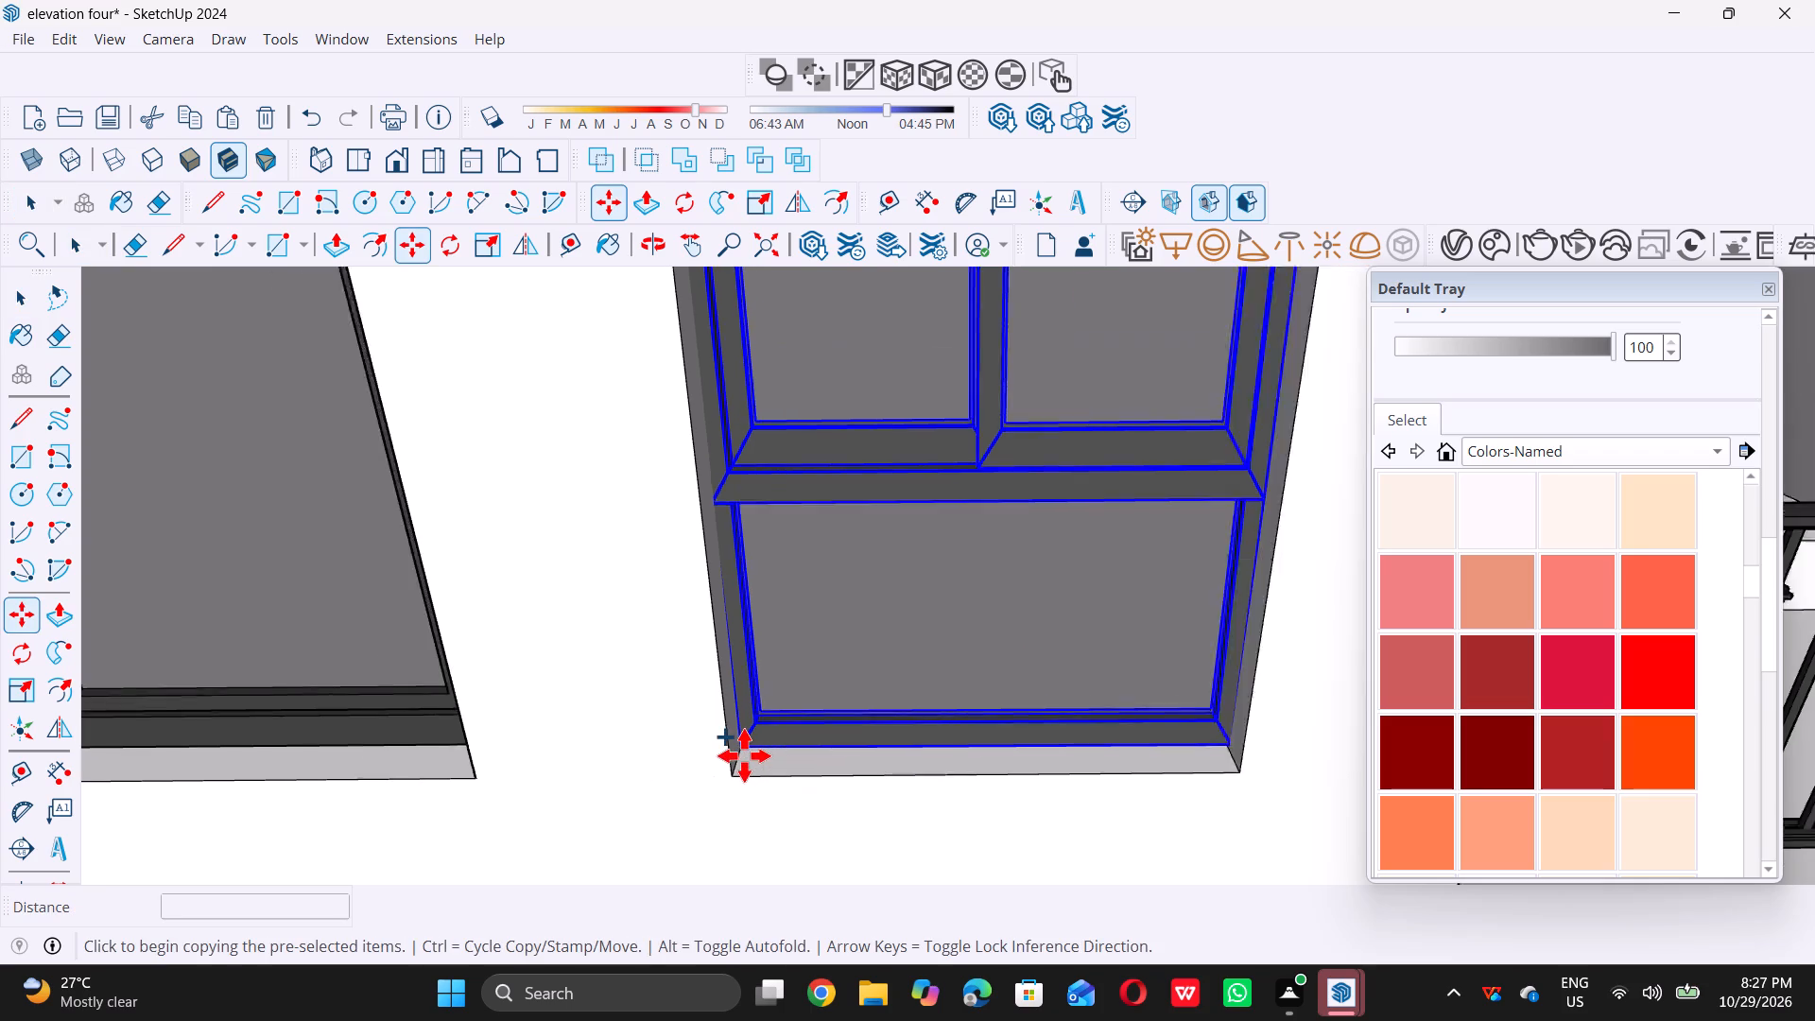
scroll(744, 755, "down", 20)
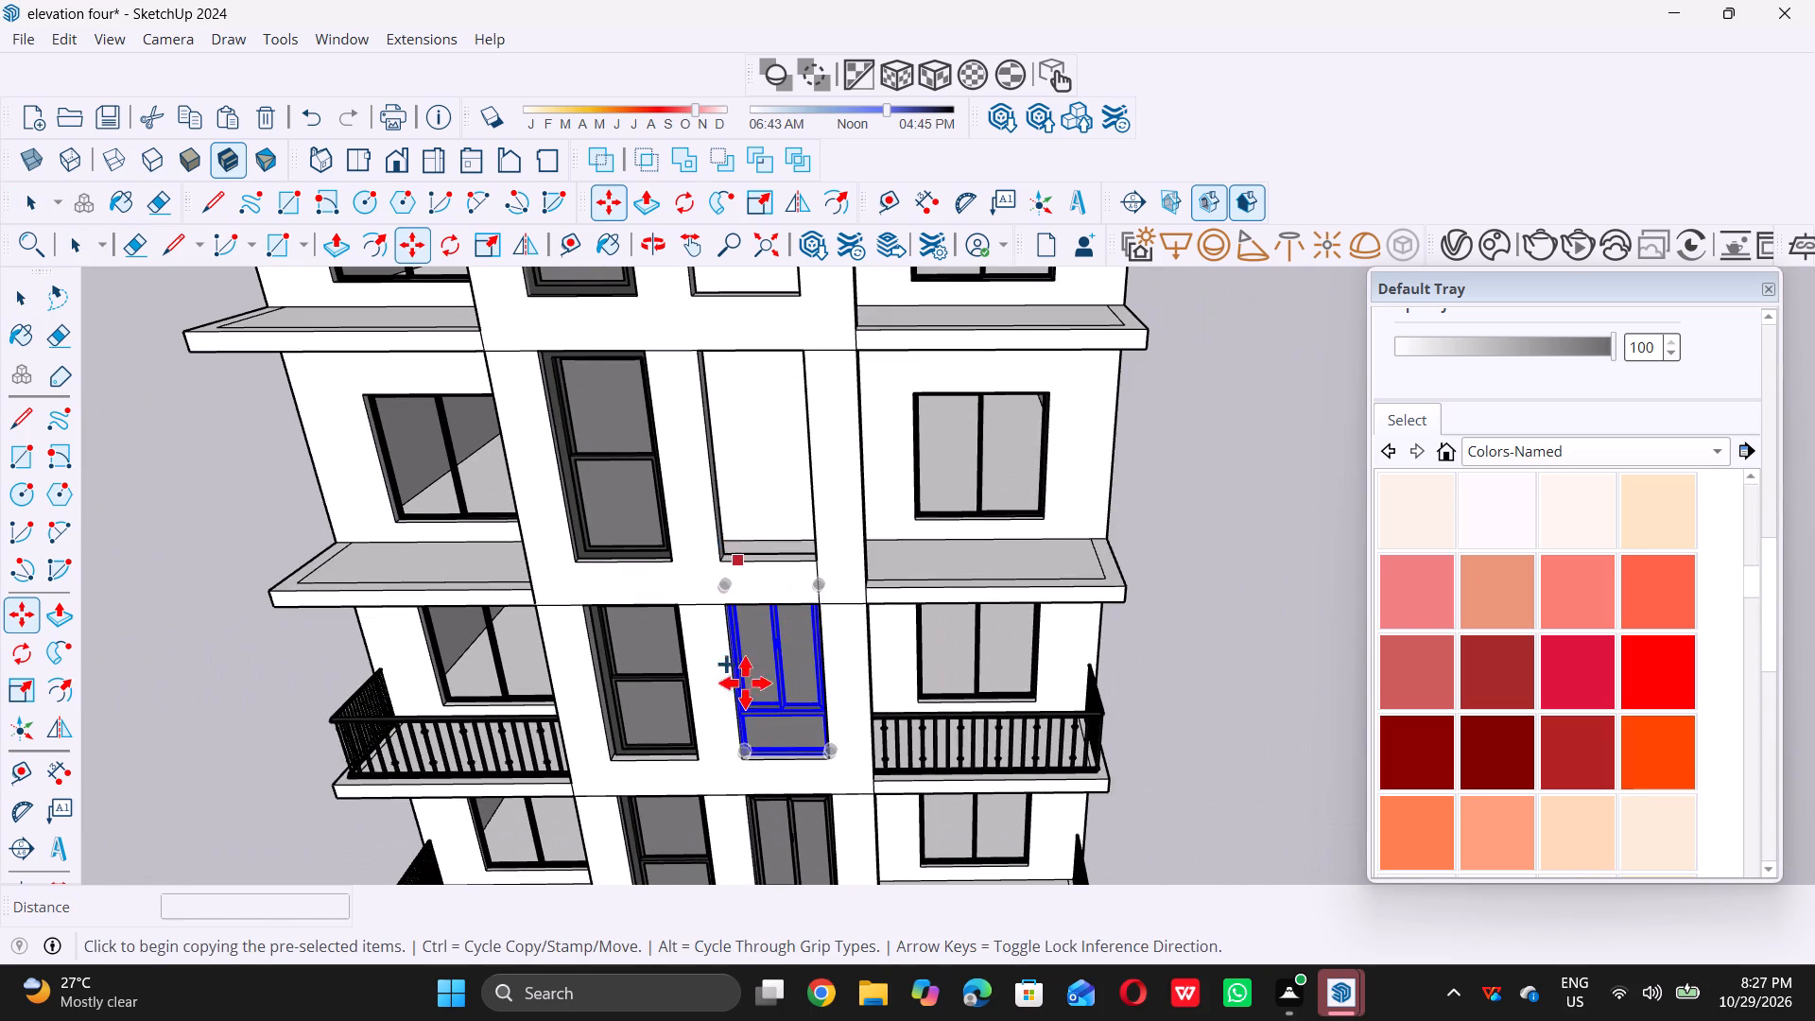
scroll(760, 756, "up", 17)
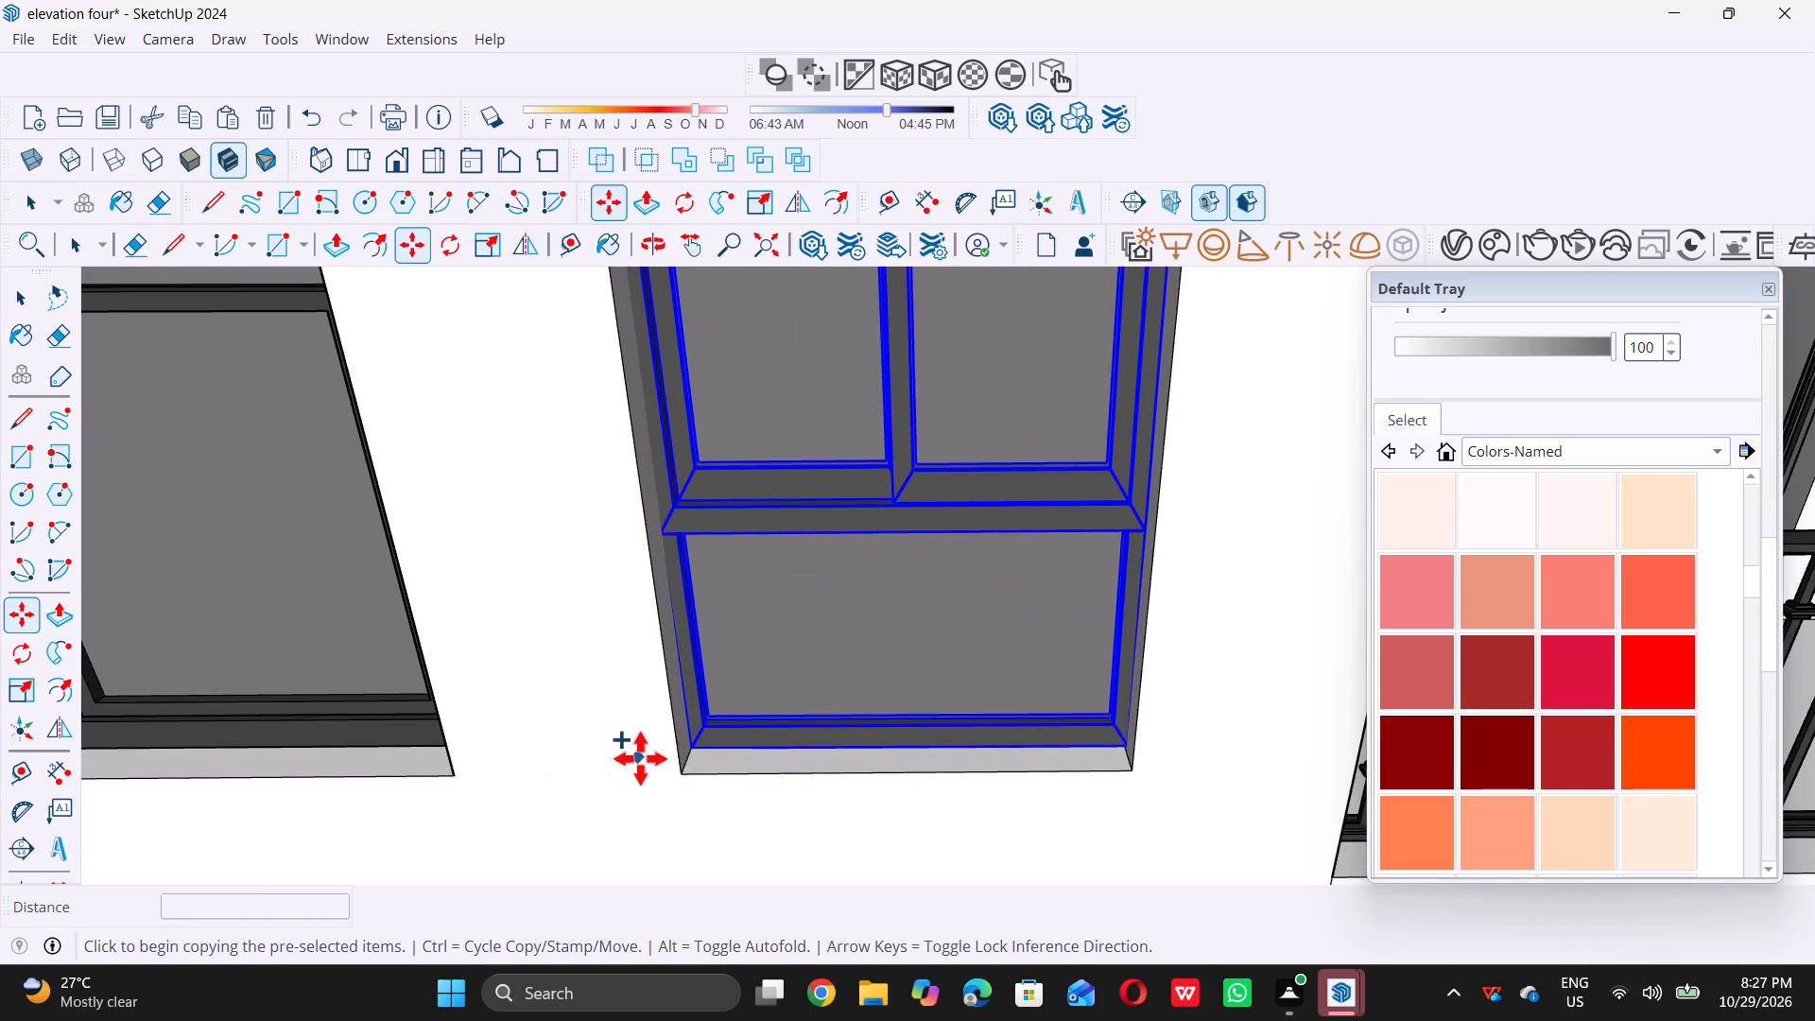
double_click(694, 748)
scroll(695, 748, "down", 6)
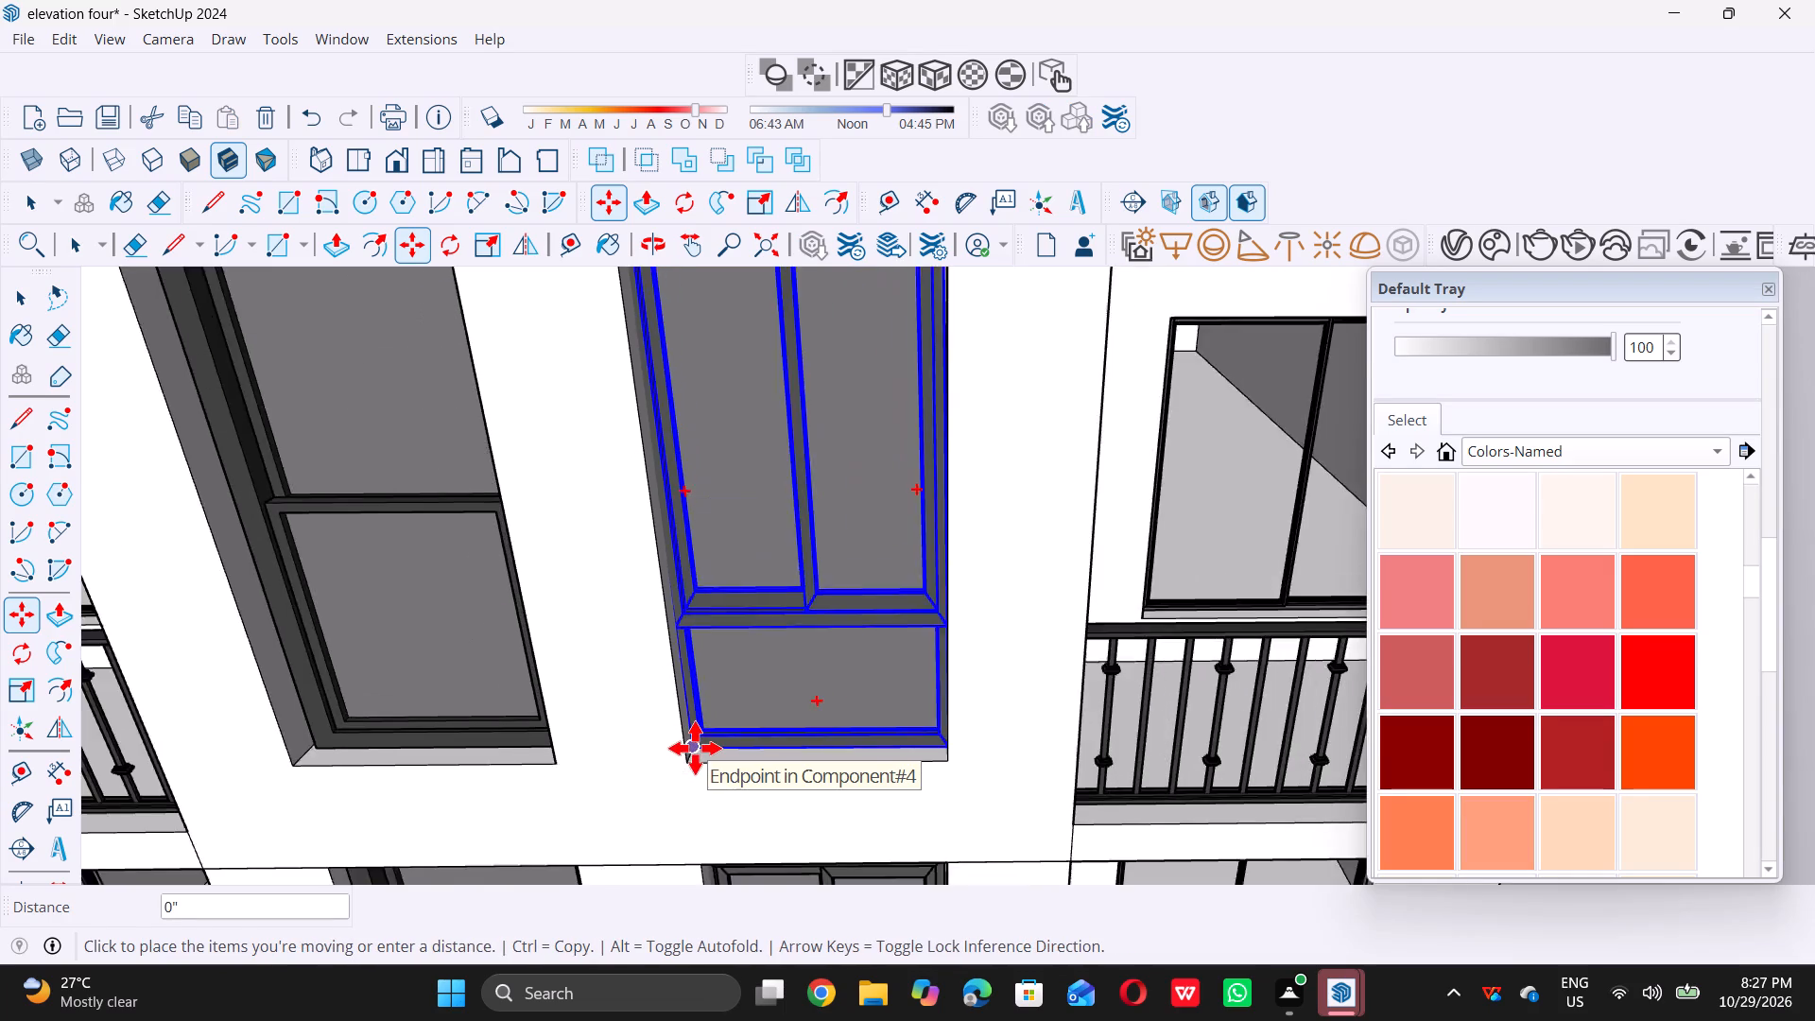
scroll(695, 748, "down", 17)
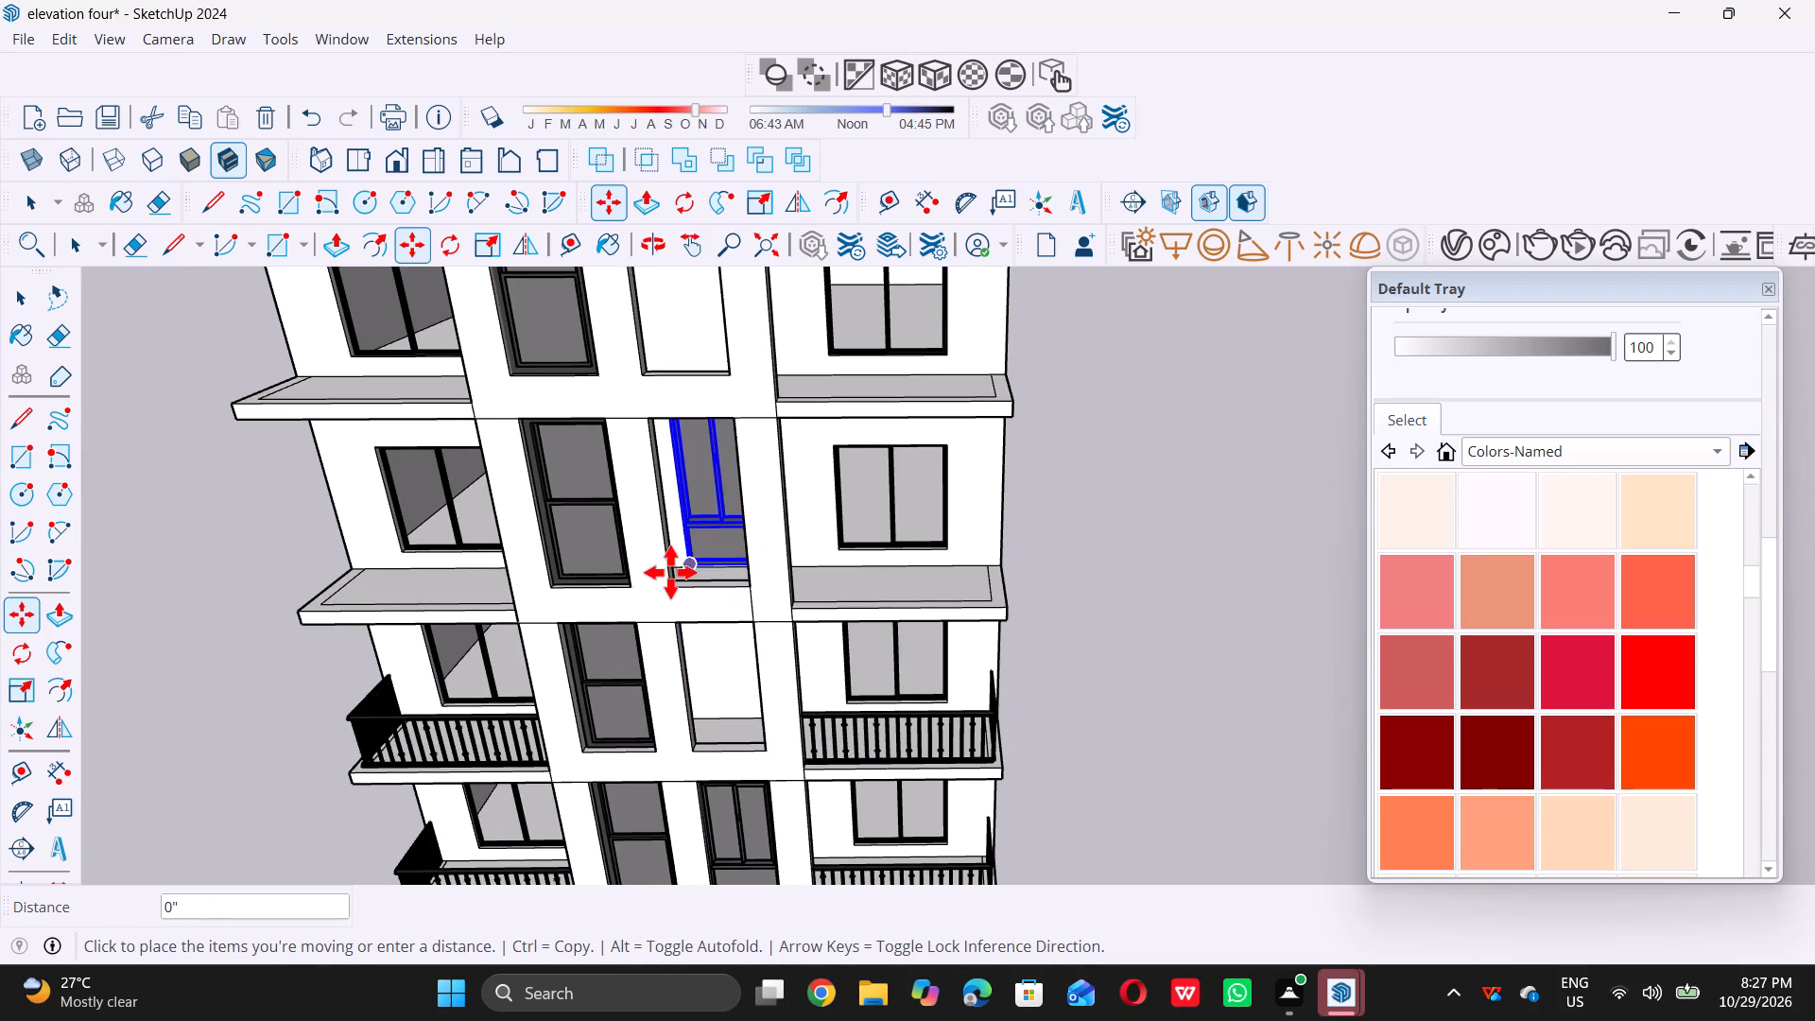
scroll(695, 583, "up", 4)
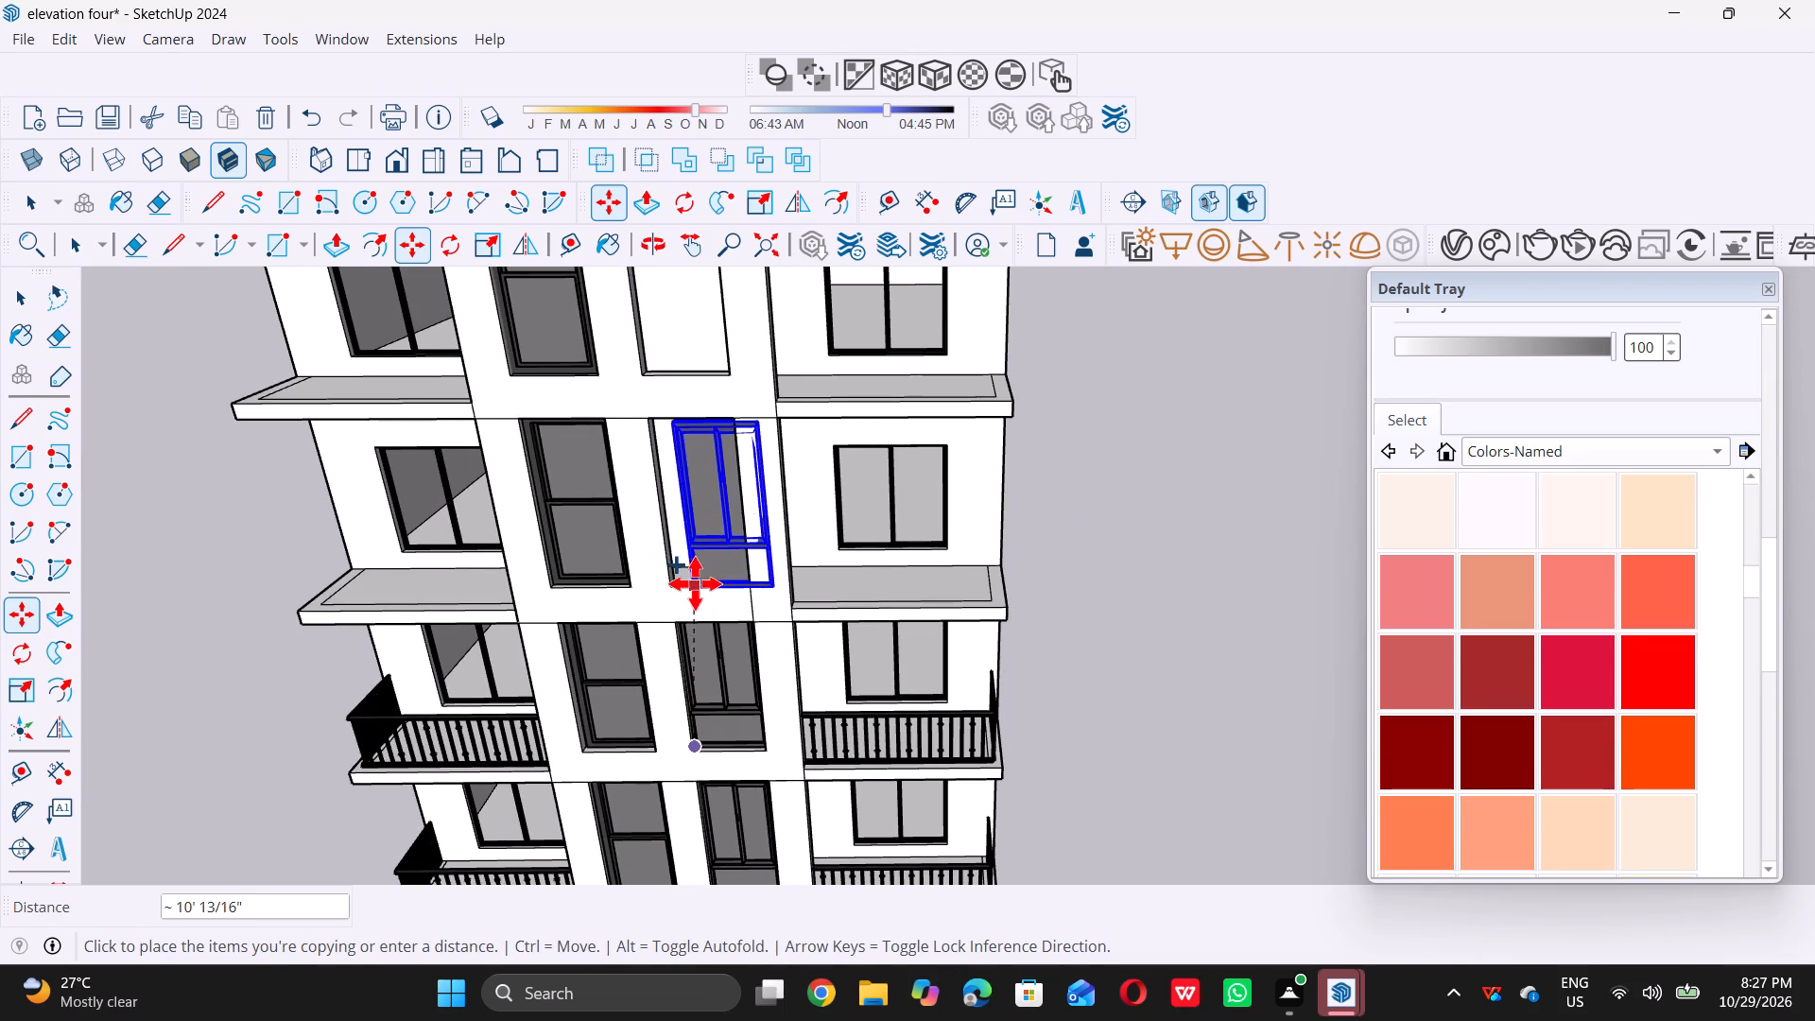
scroll(684, 575, "up", 15)
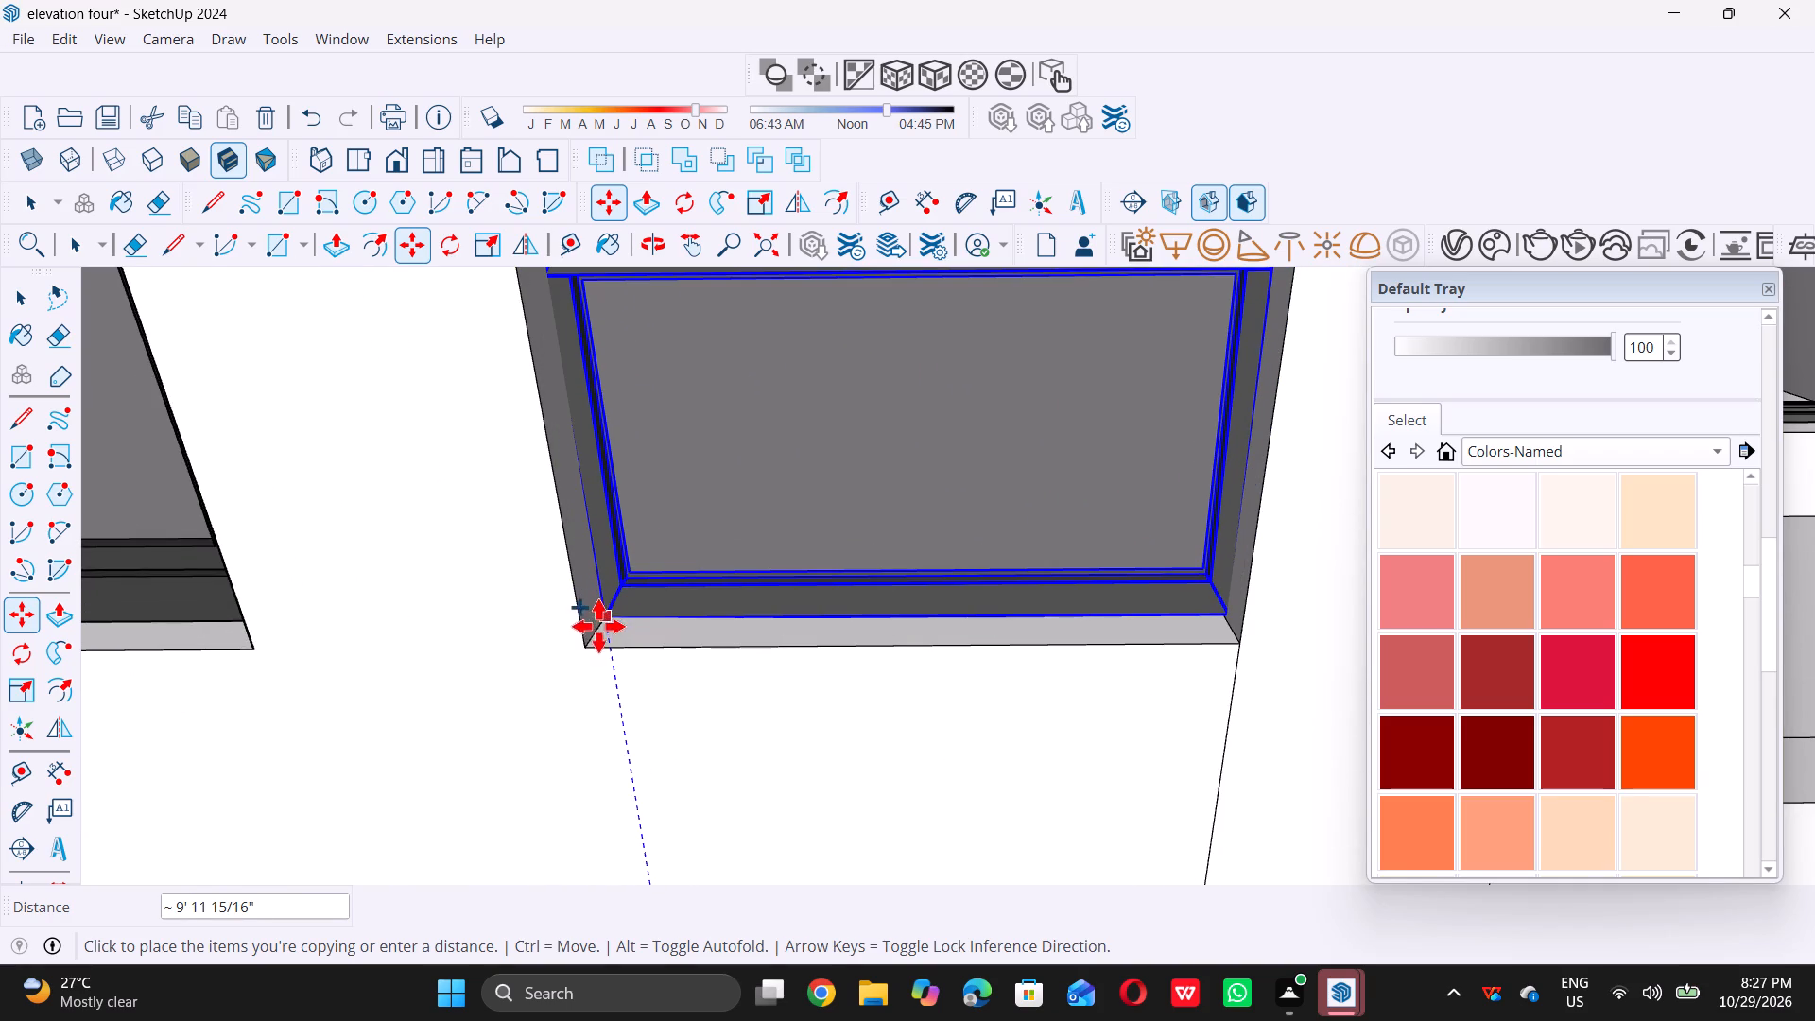
scroll(595, 636, "up", 3)
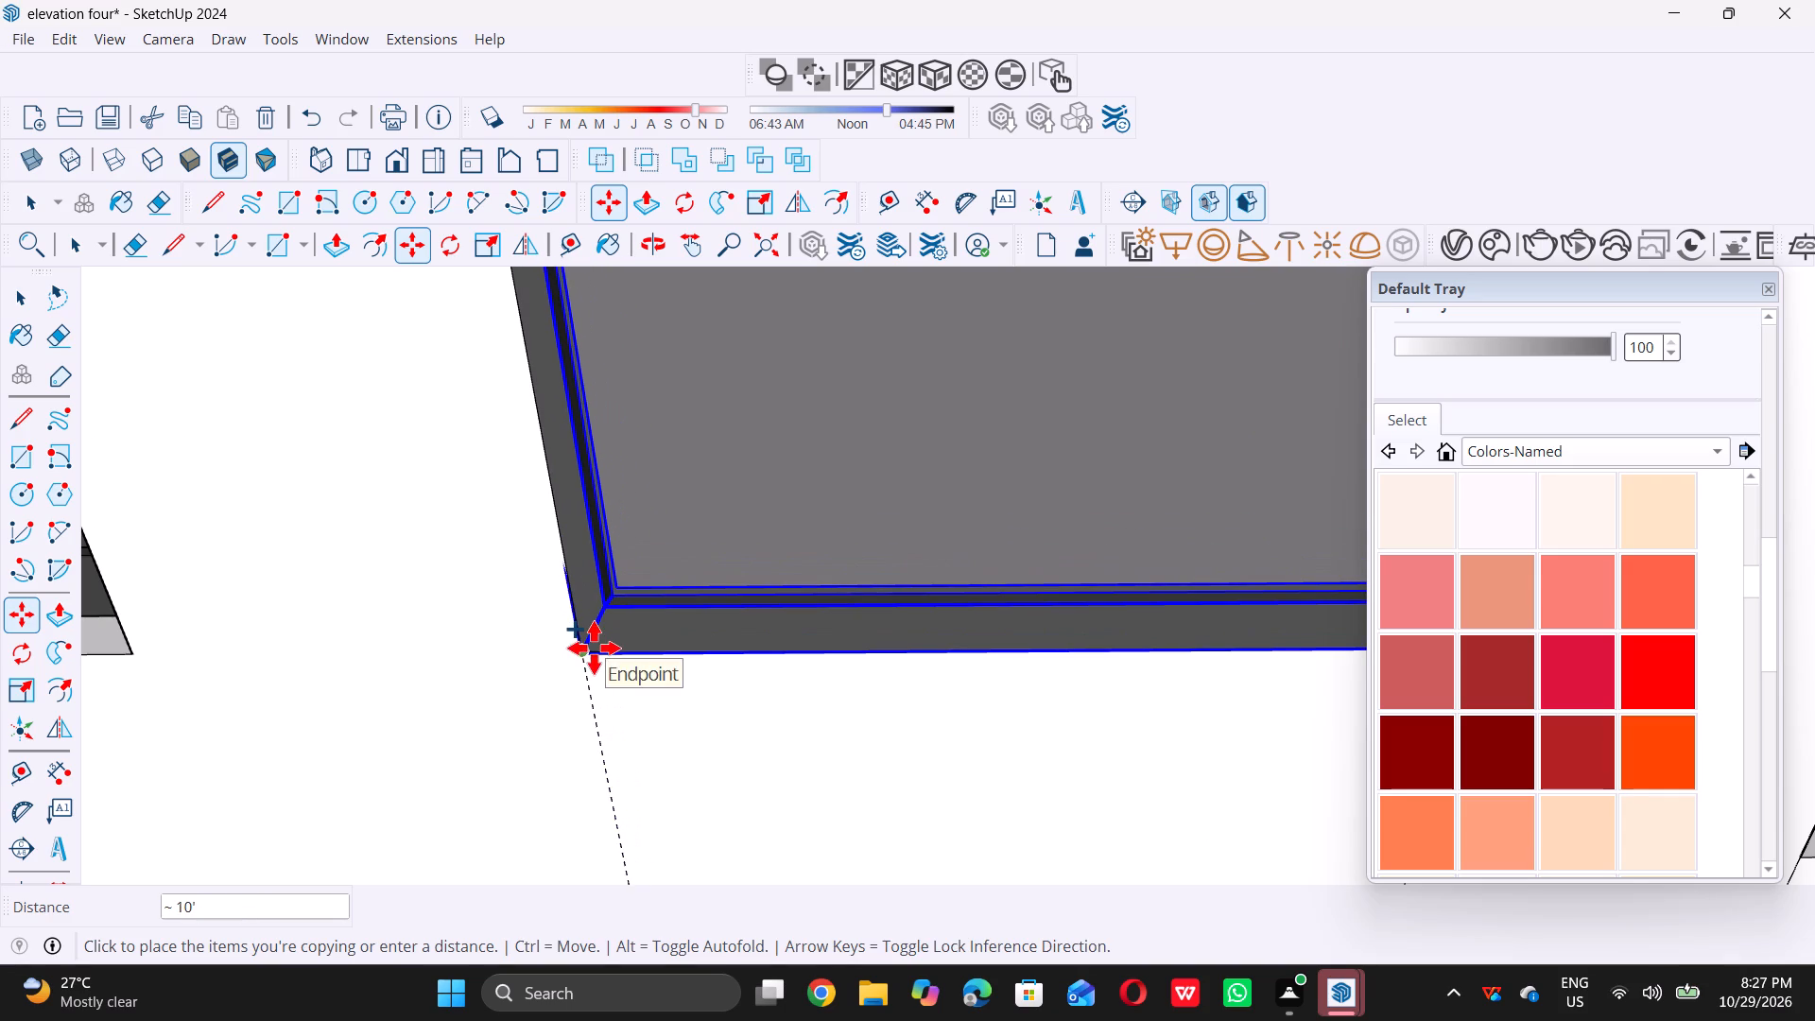
double_click(593, 648)
scroll(564, 732, "down", 9)
Move the copied right central window 4 1/2" back from the wall face so it sits recessed in its opening.
scroll(571, 718, "up", 5)
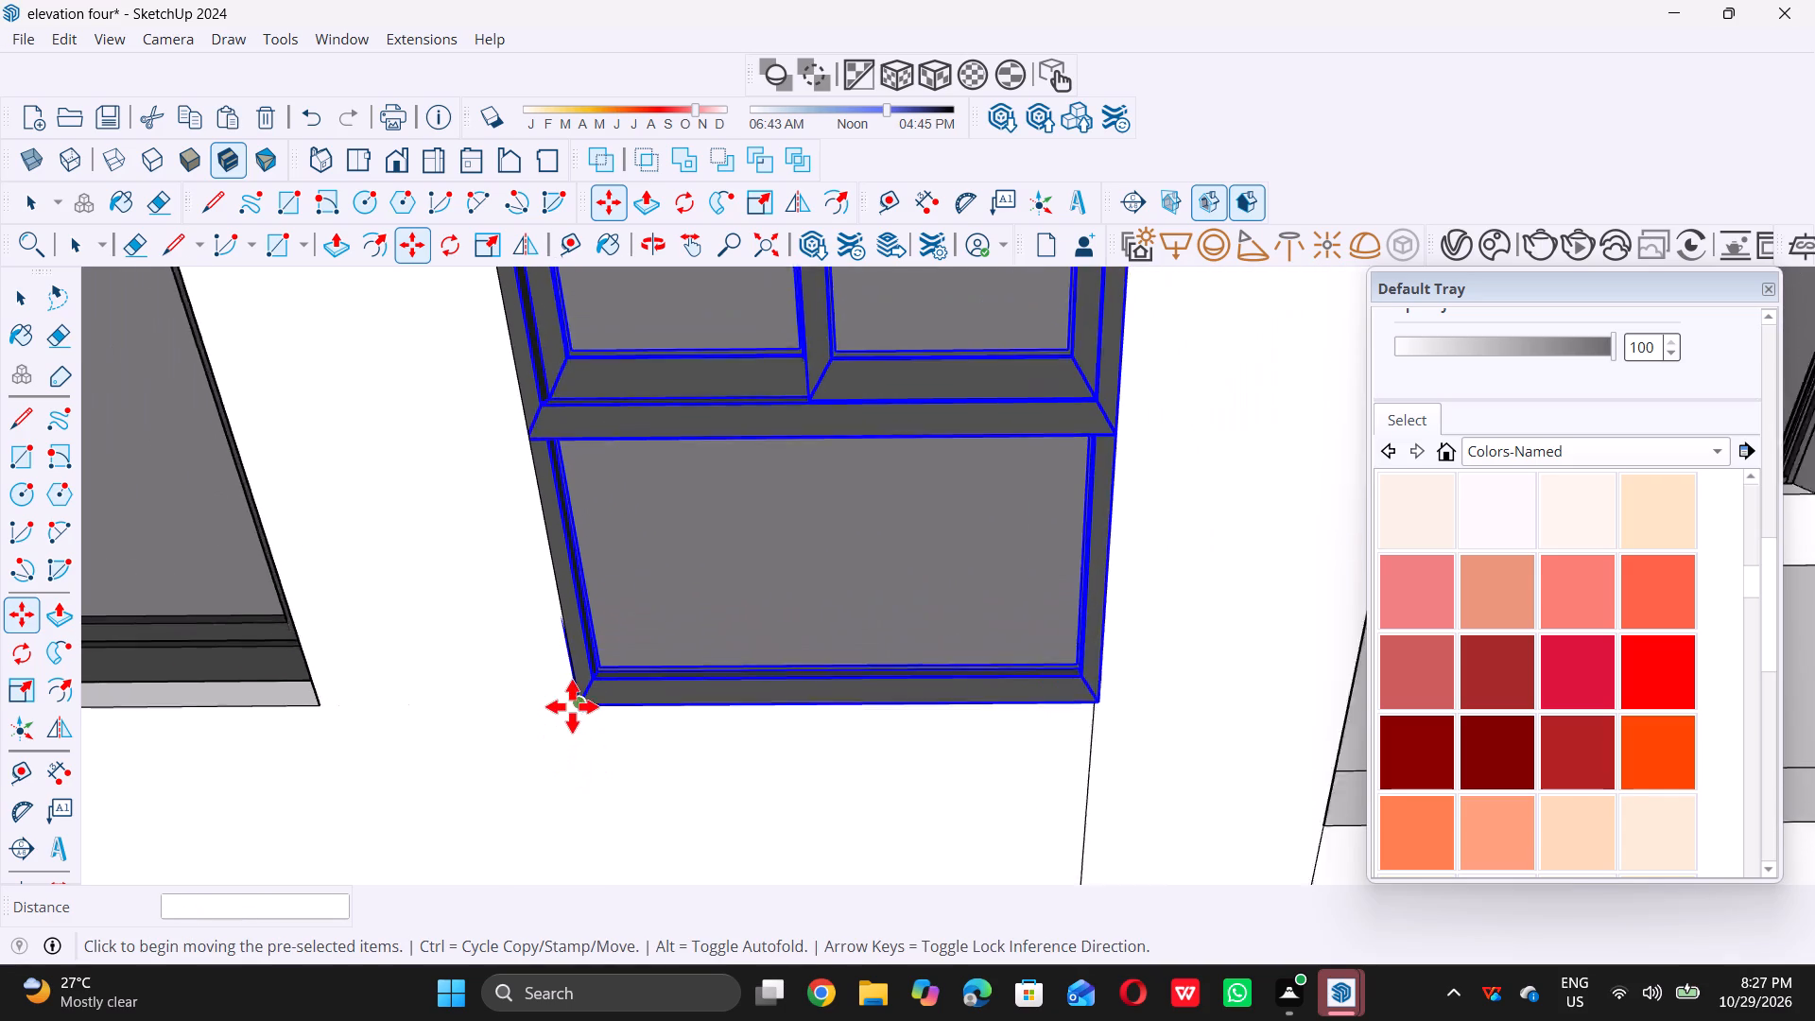
scroll(573, 695, "up", 9)
double_click(596, 701)
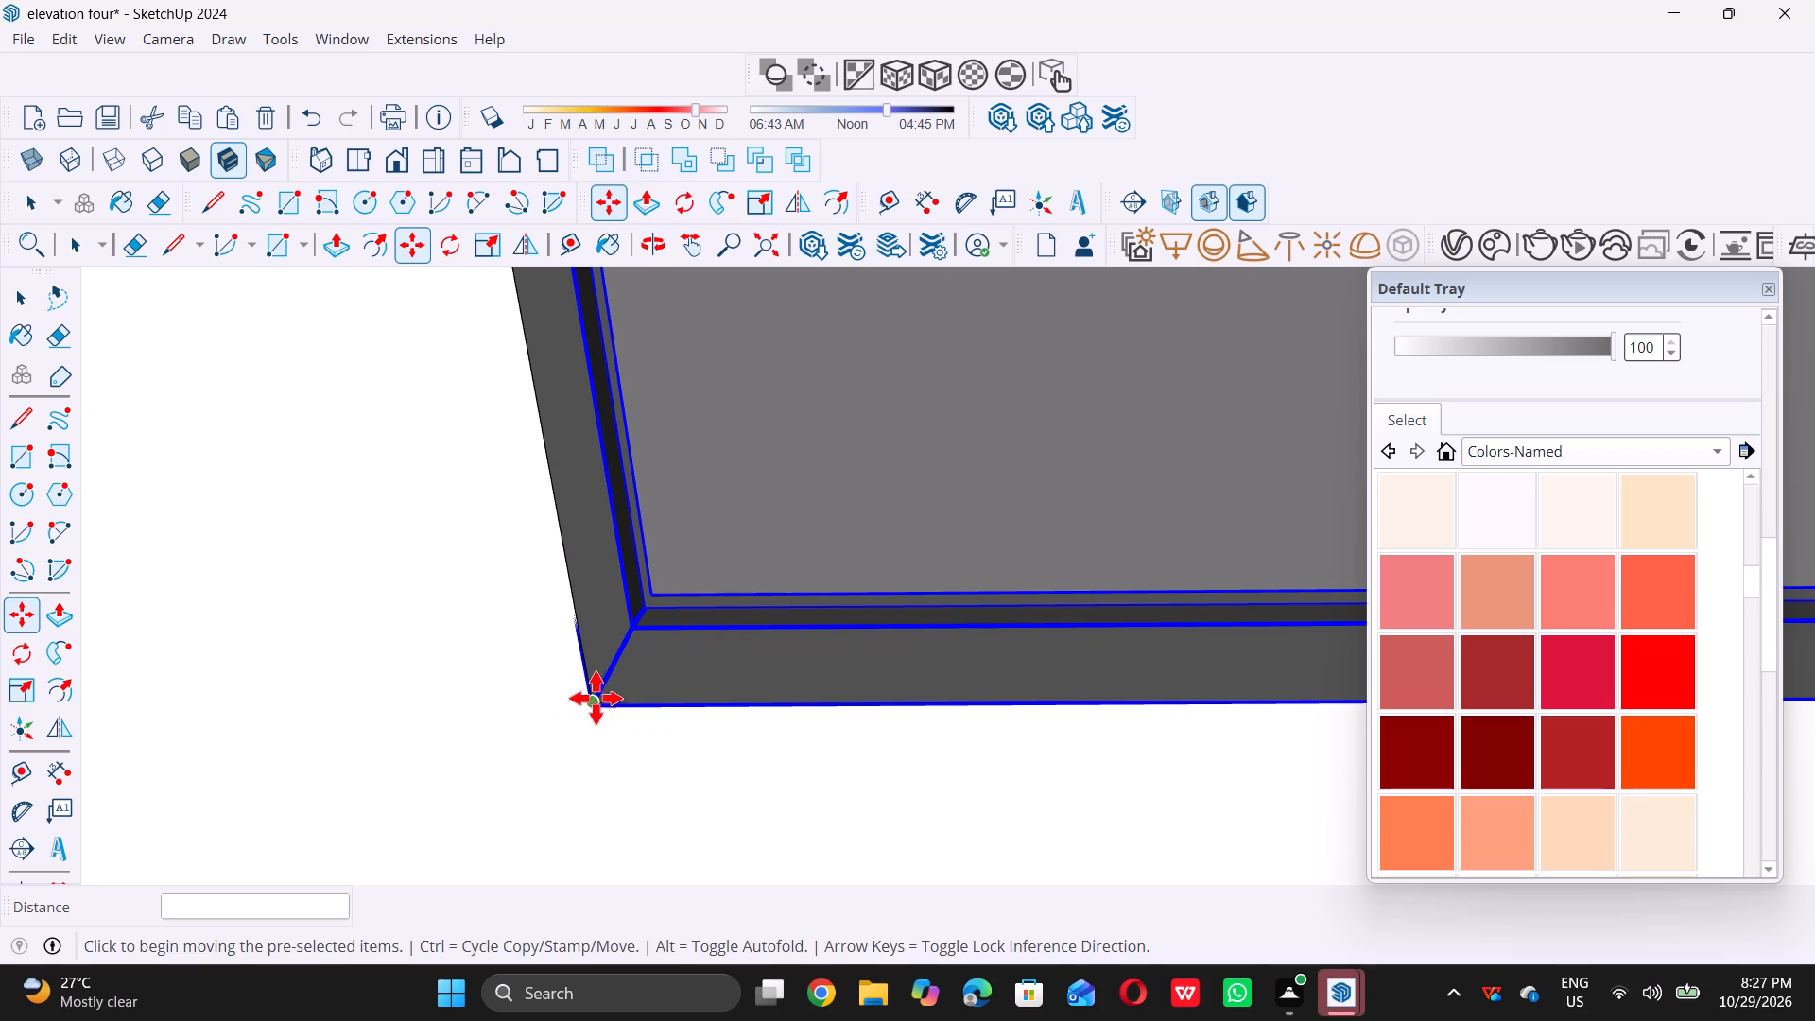
double_click(635, 629)
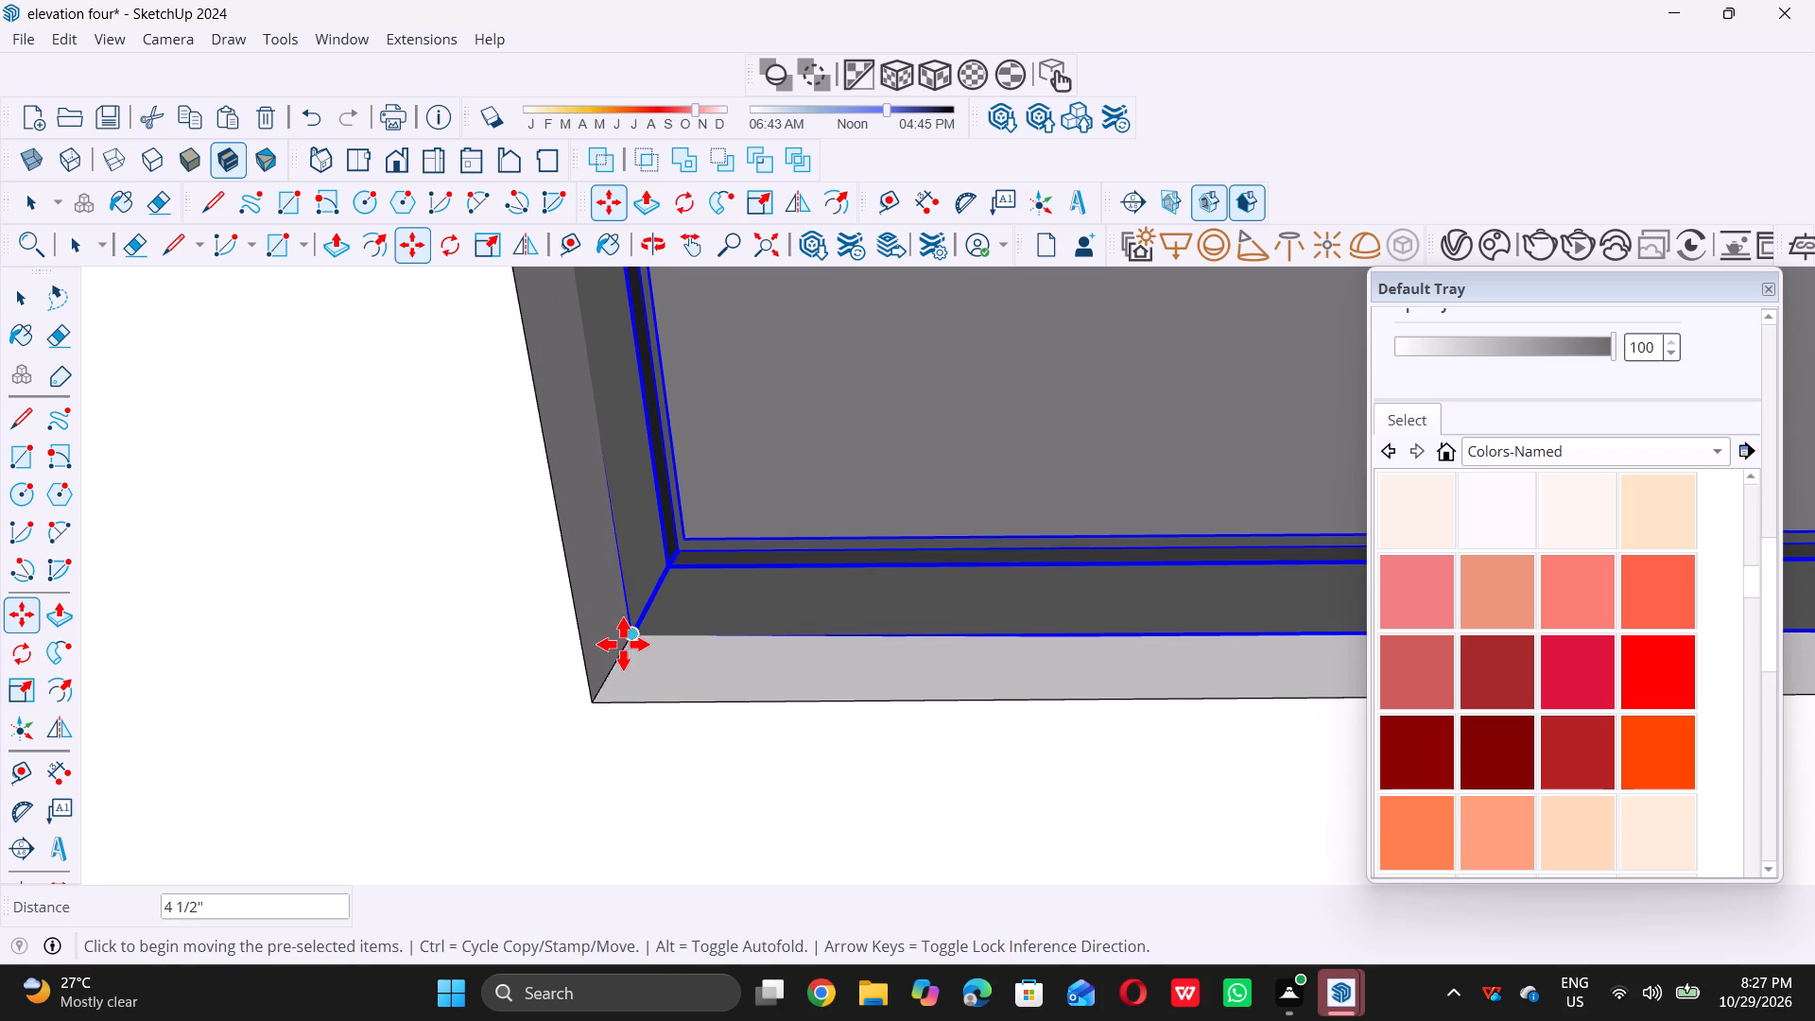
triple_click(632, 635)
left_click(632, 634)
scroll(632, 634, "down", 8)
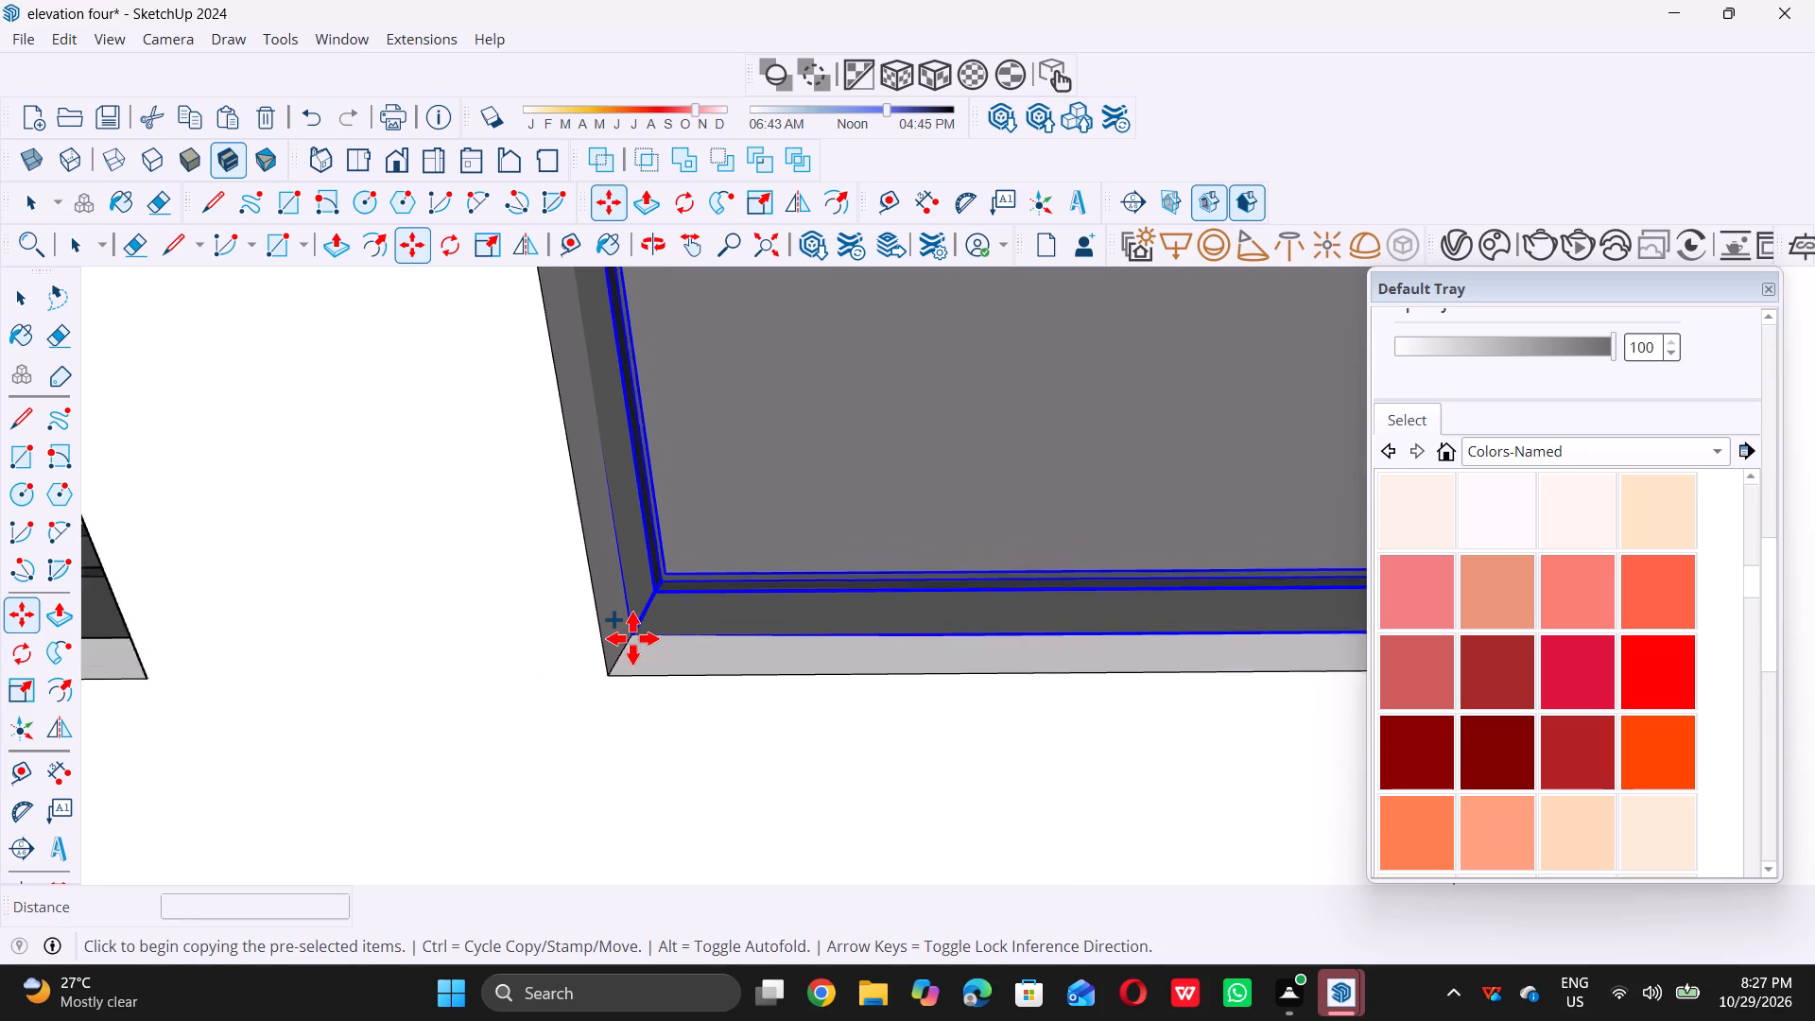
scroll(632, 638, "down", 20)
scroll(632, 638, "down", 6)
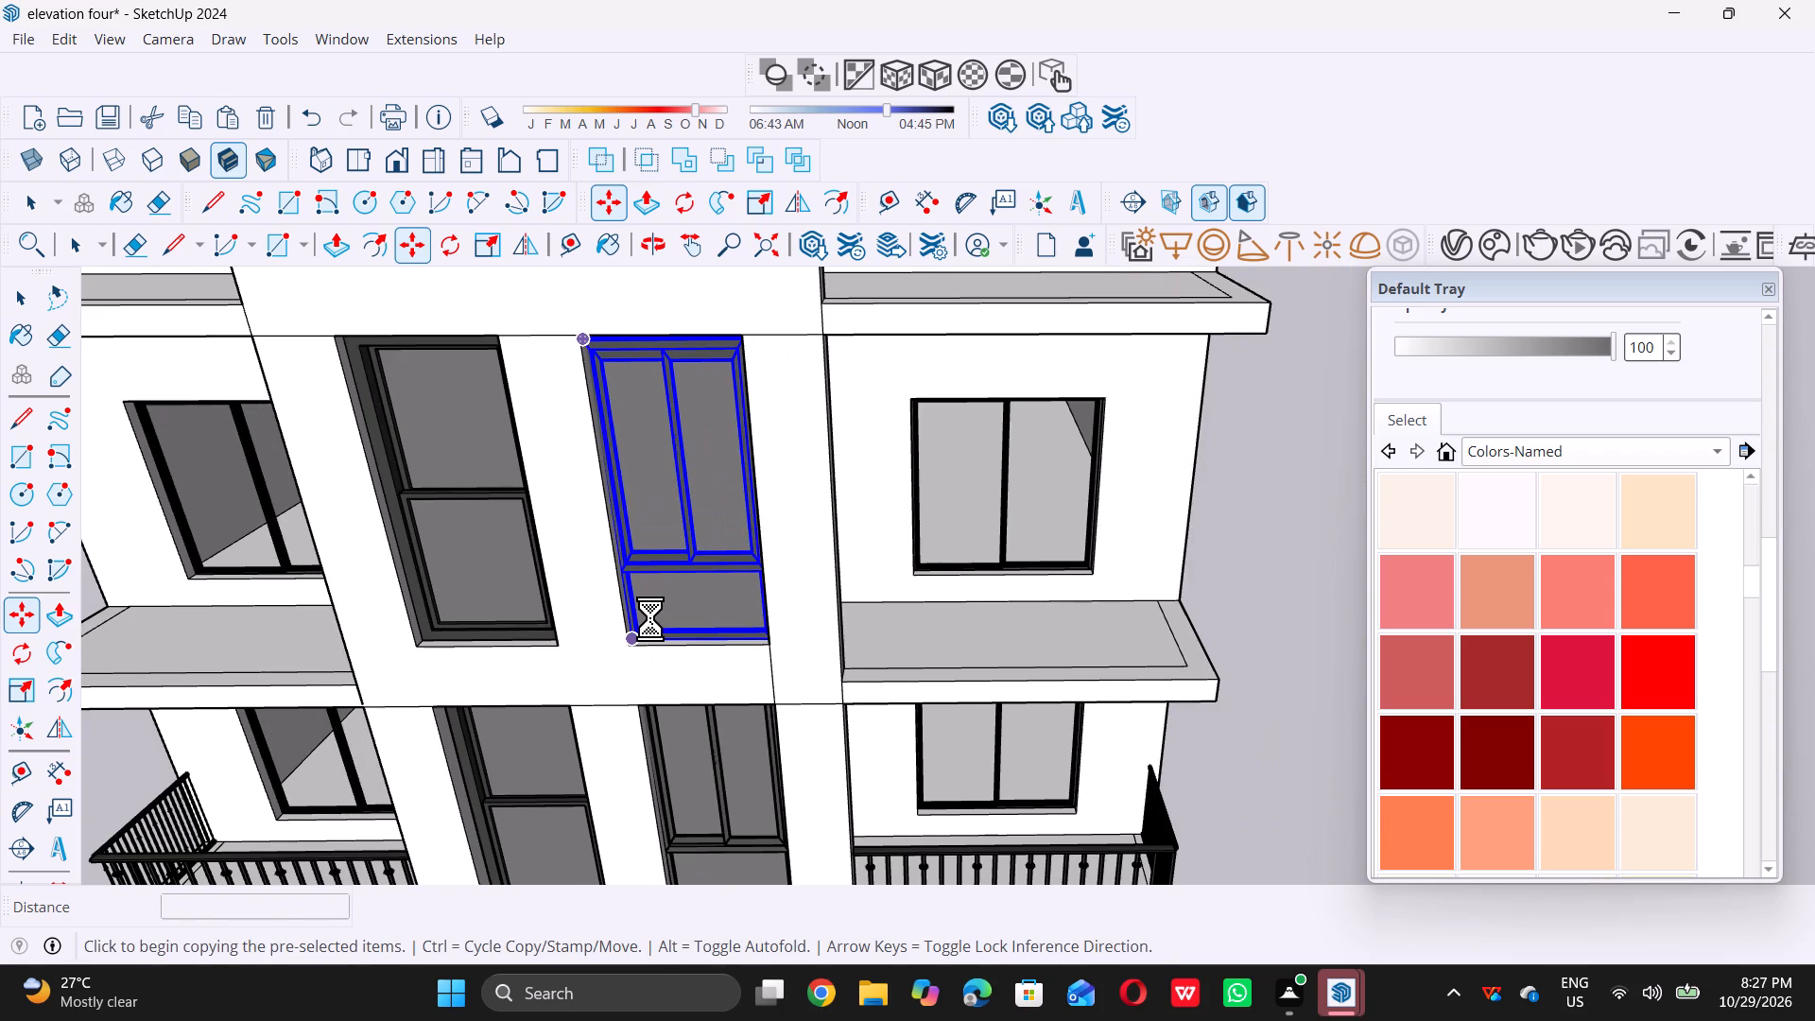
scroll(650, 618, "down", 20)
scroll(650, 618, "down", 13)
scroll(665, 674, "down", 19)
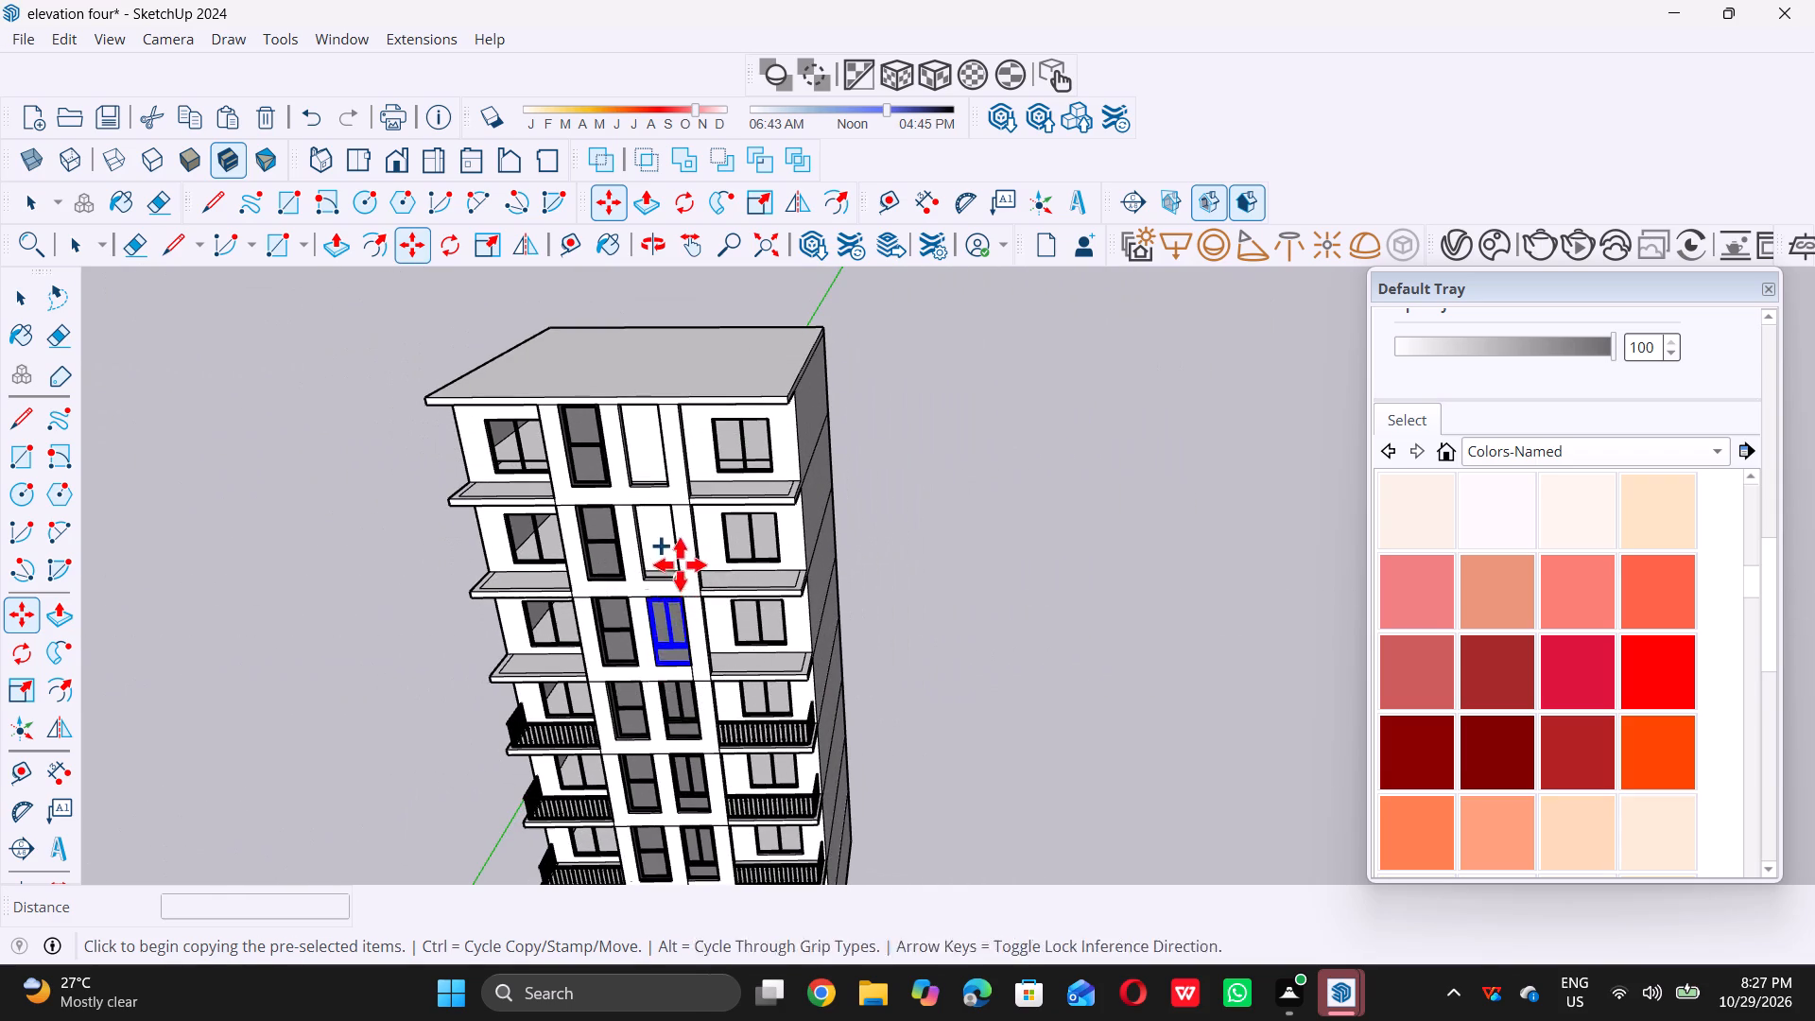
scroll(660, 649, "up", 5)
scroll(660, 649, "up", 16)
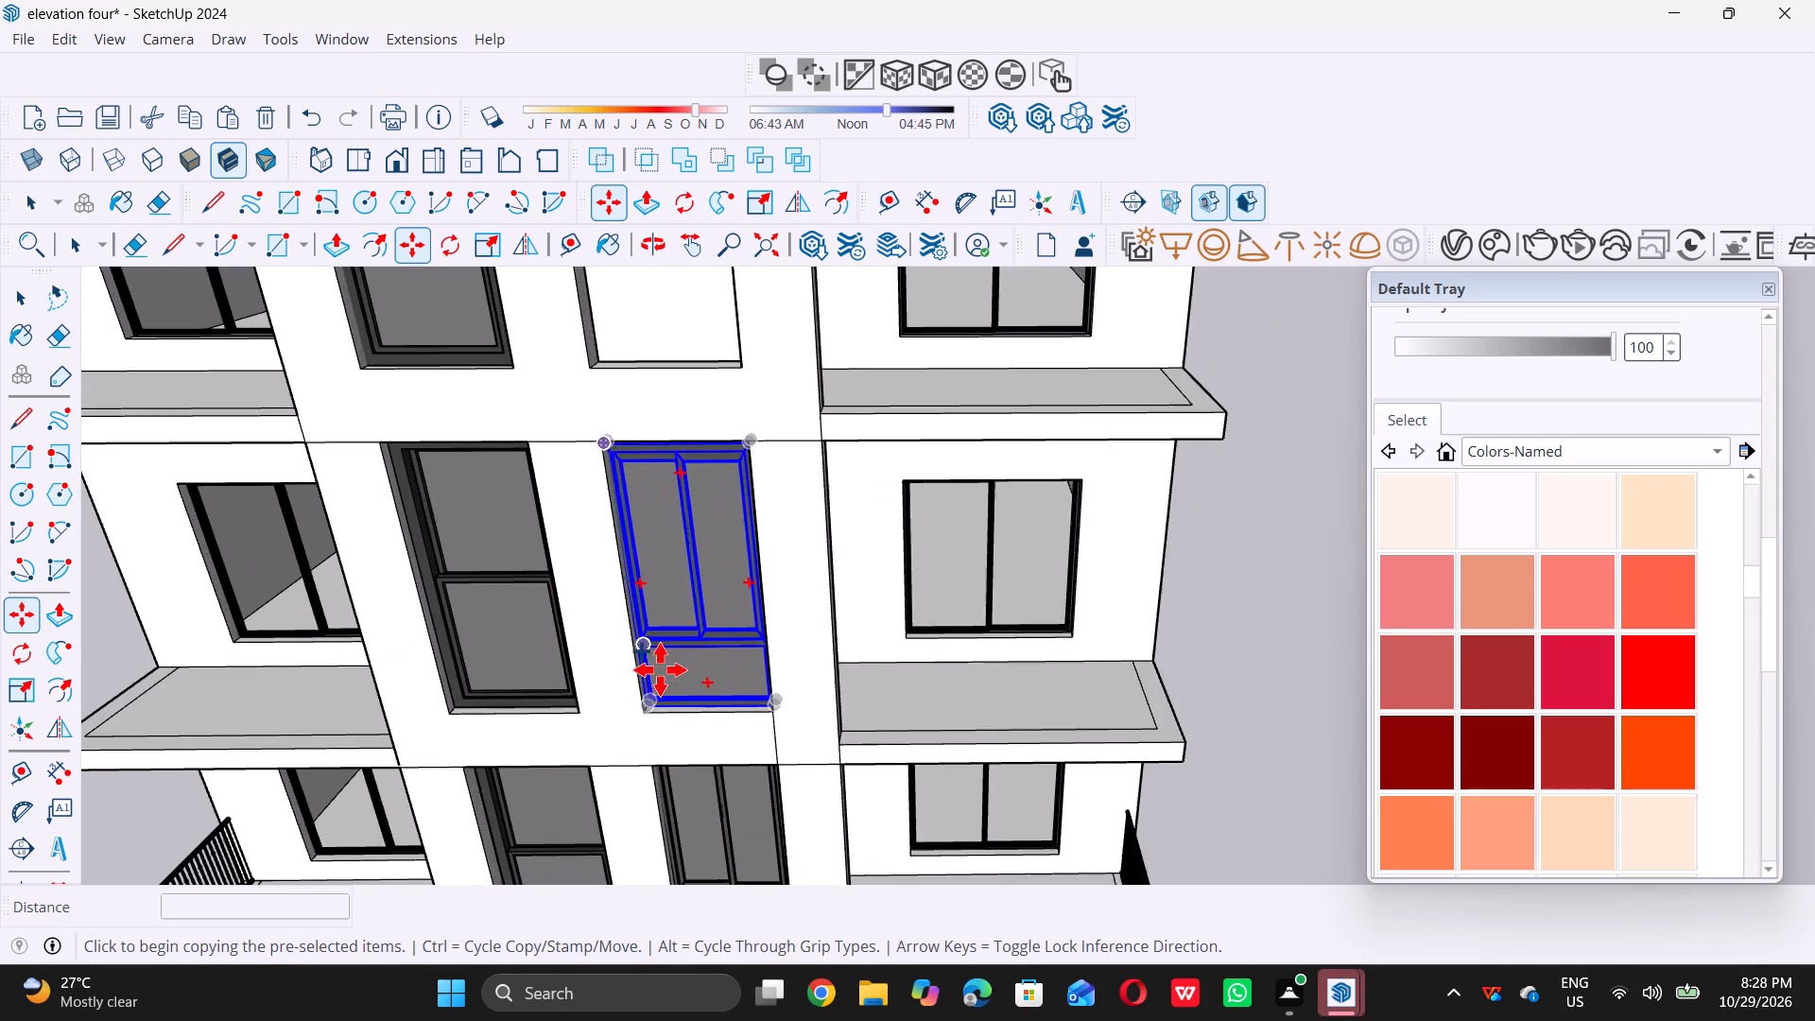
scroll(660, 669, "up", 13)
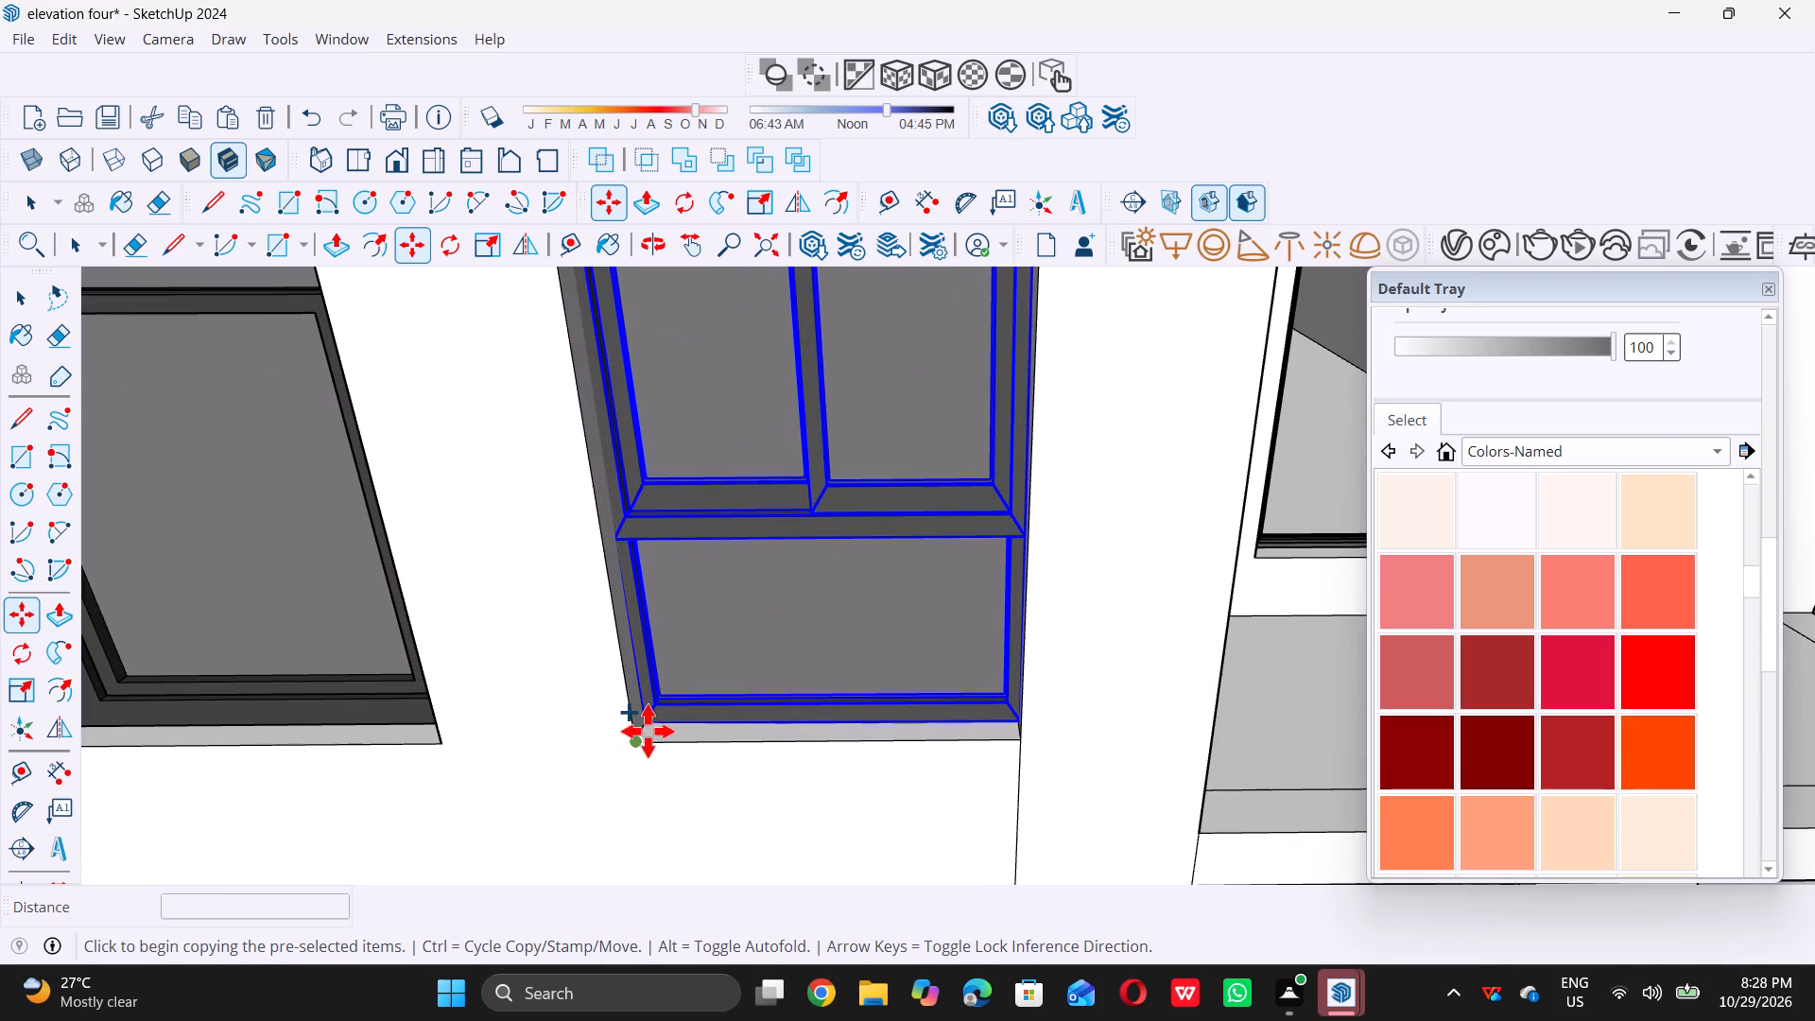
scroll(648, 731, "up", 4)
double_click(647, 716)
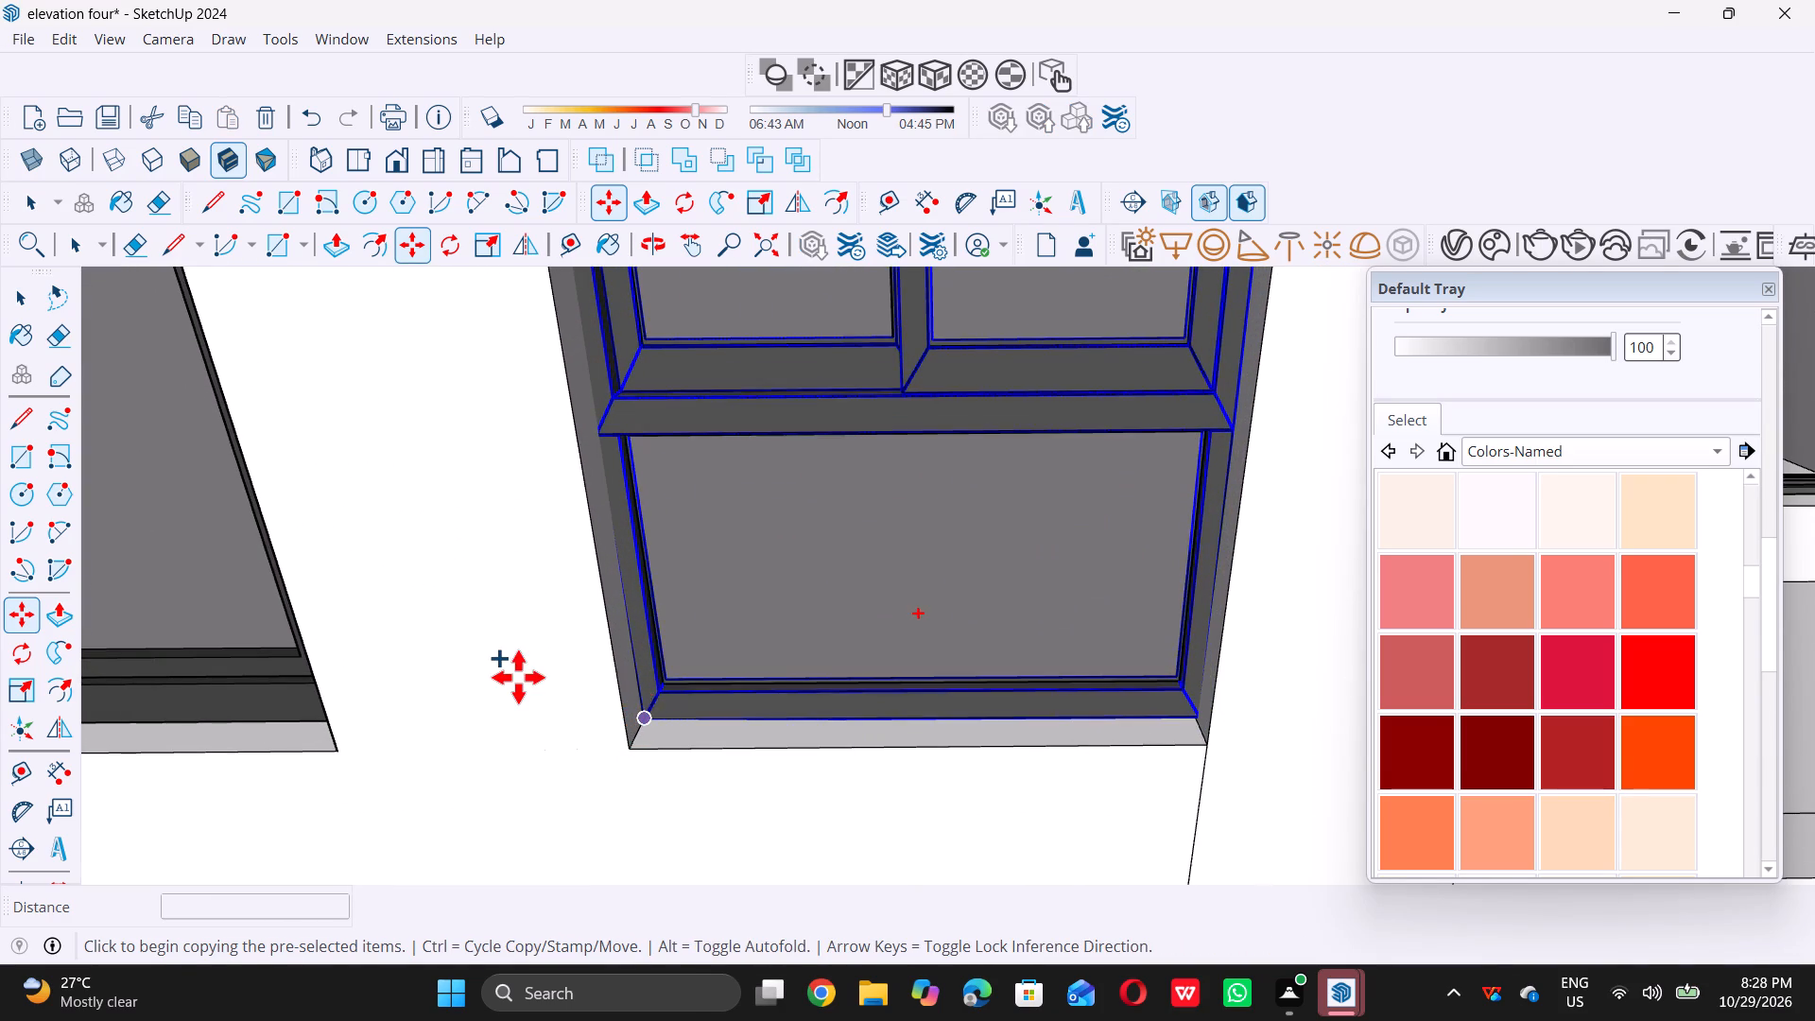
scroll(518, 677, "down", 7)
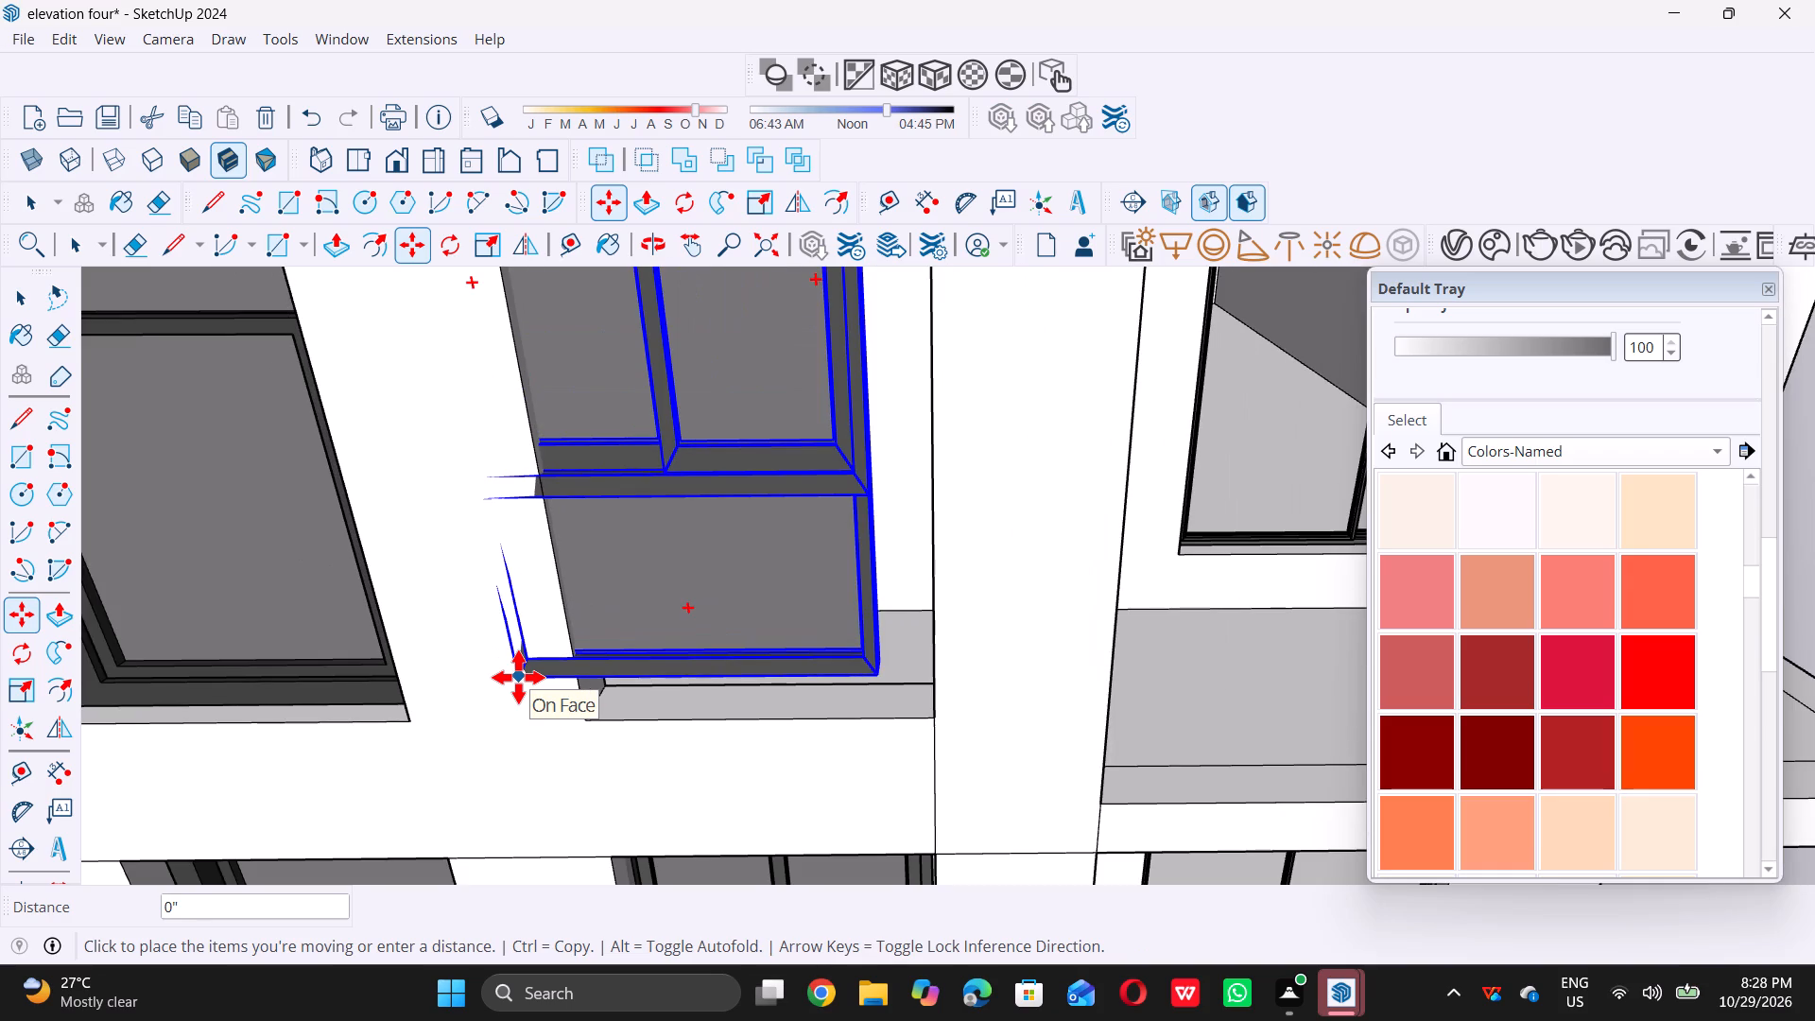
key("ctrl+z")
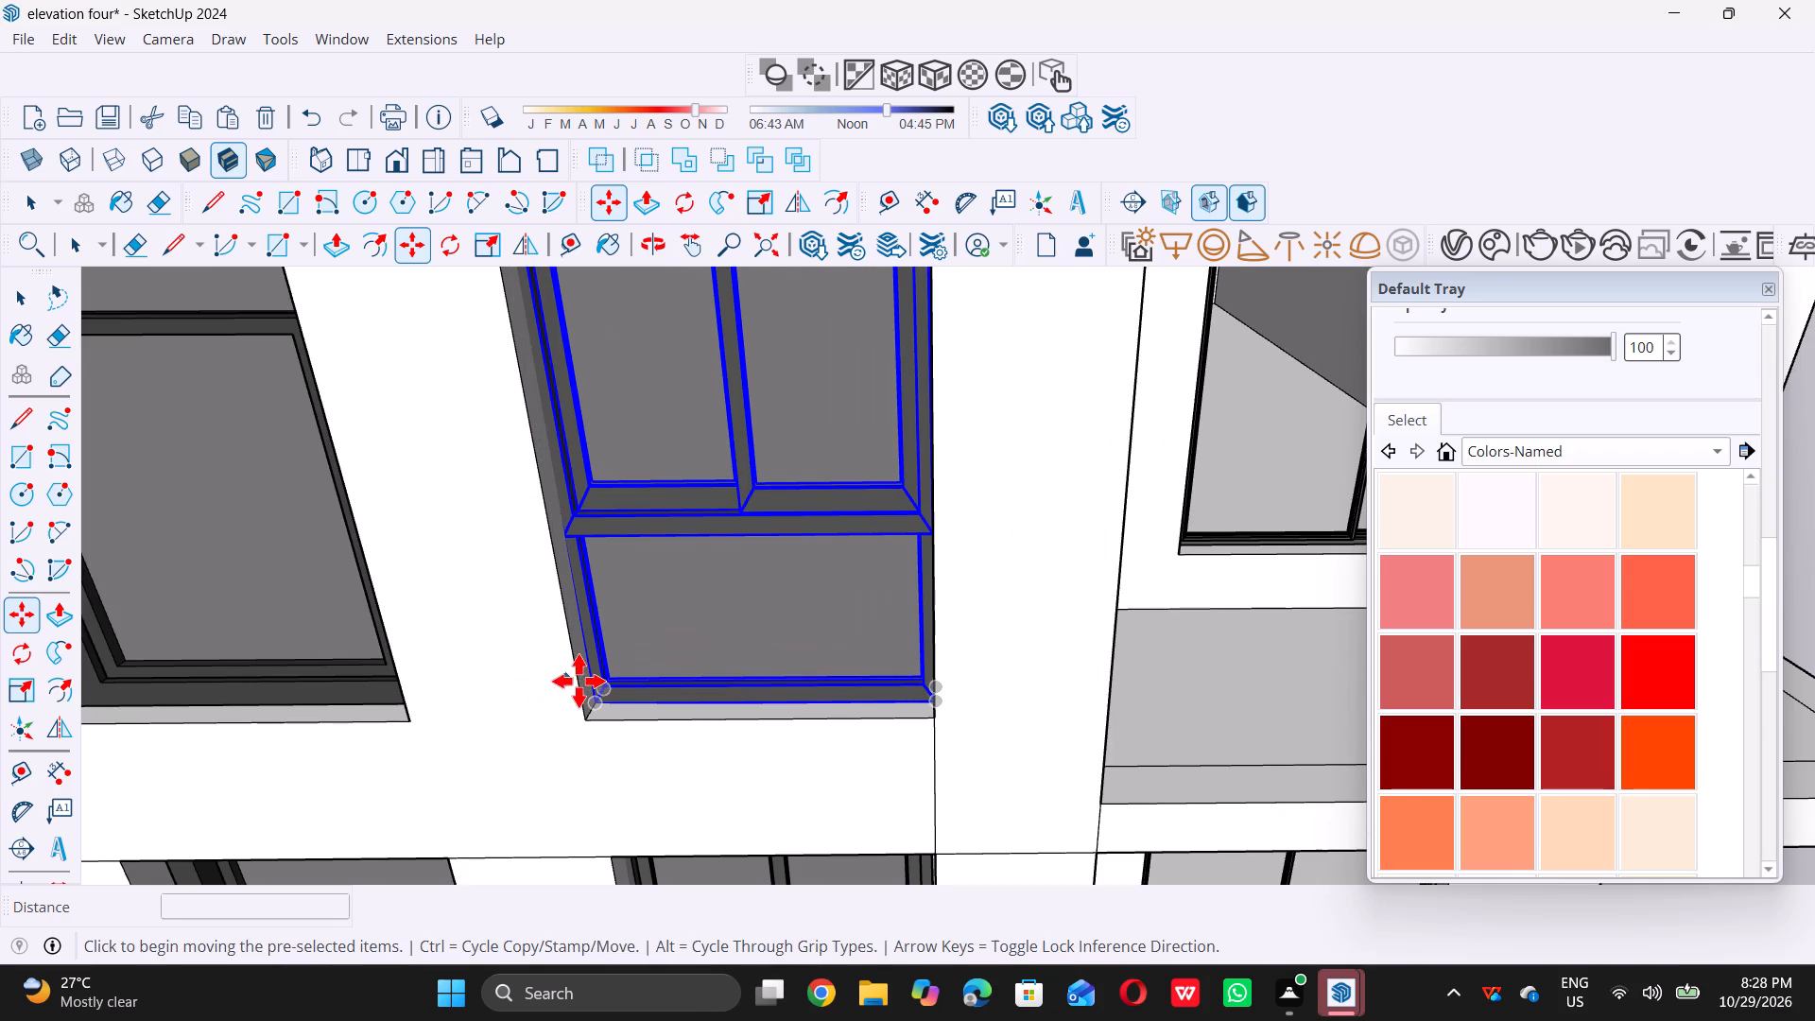
Copy the recessed right central window about 10' 9" up into the right central opening one level below the top.
scroll(579, 681, "up", 5)
scroll(578, 706, "up", 17)
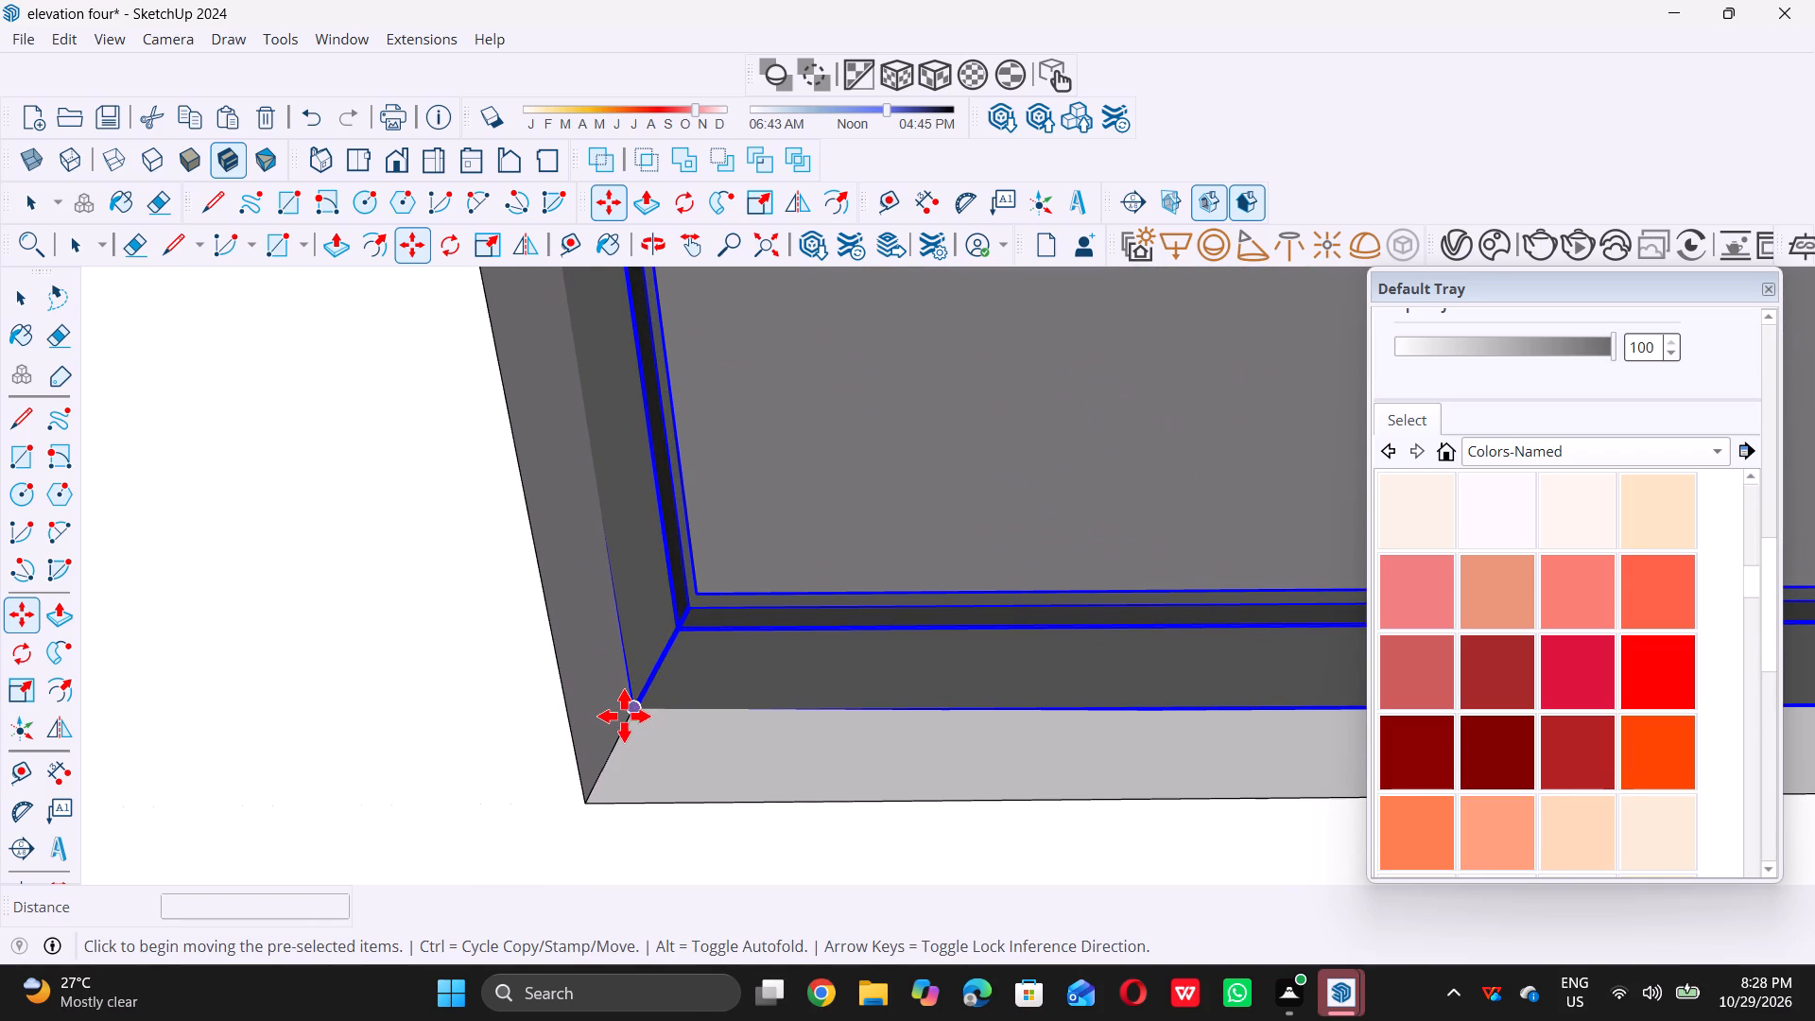
double_click(622, 724)
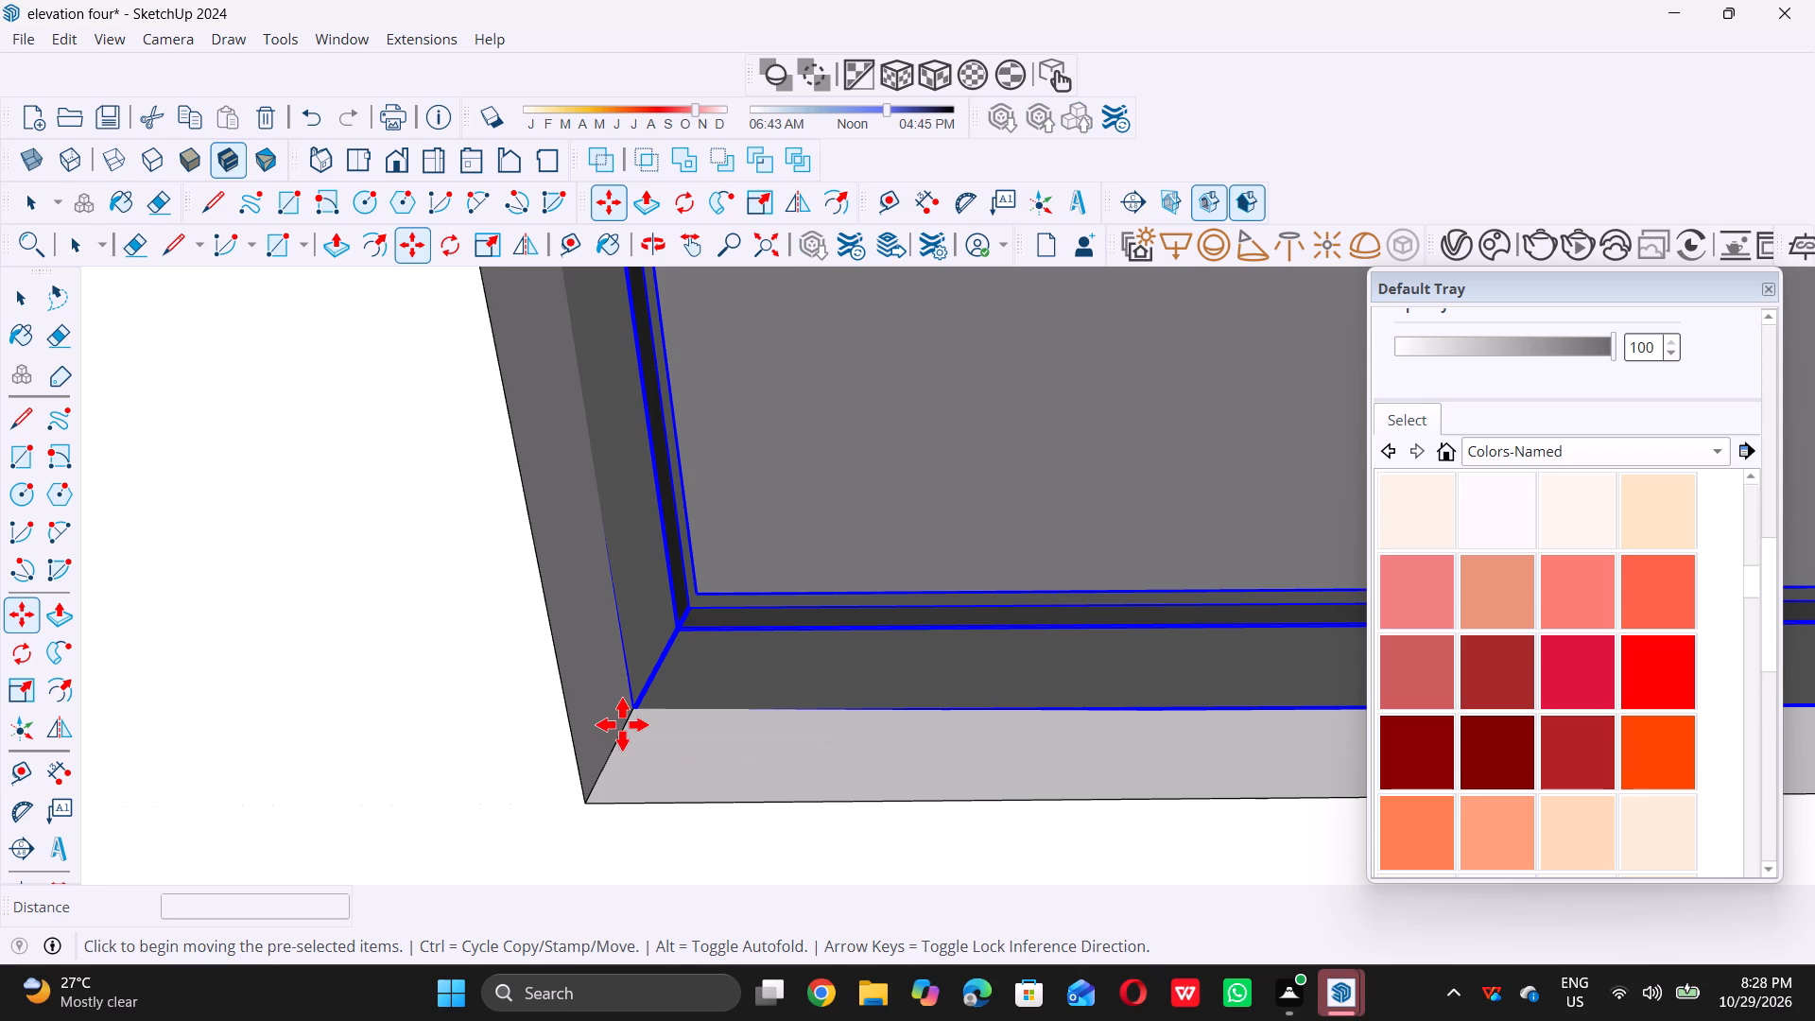
scroll(622, 724, "down", 20)
scroll(622, 724, "down", 5)
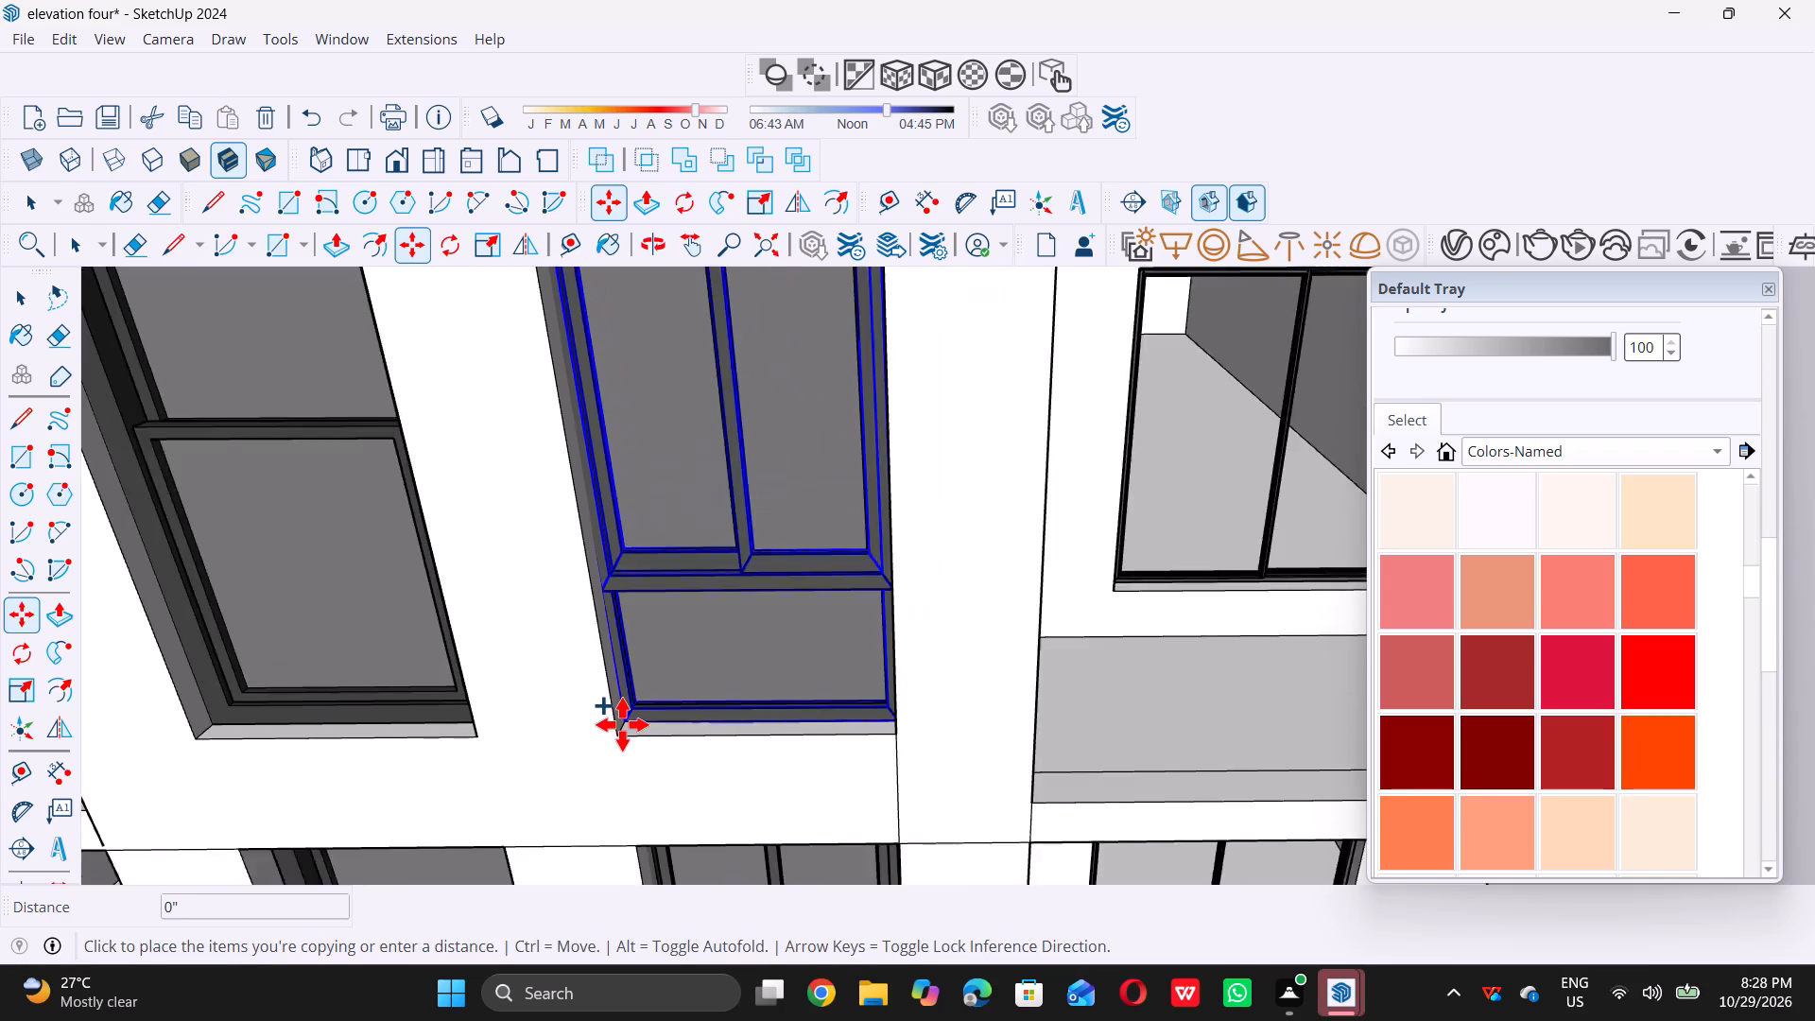
scroll(622, 724, "down", 10)
scroll(586, 461, "up", 5)
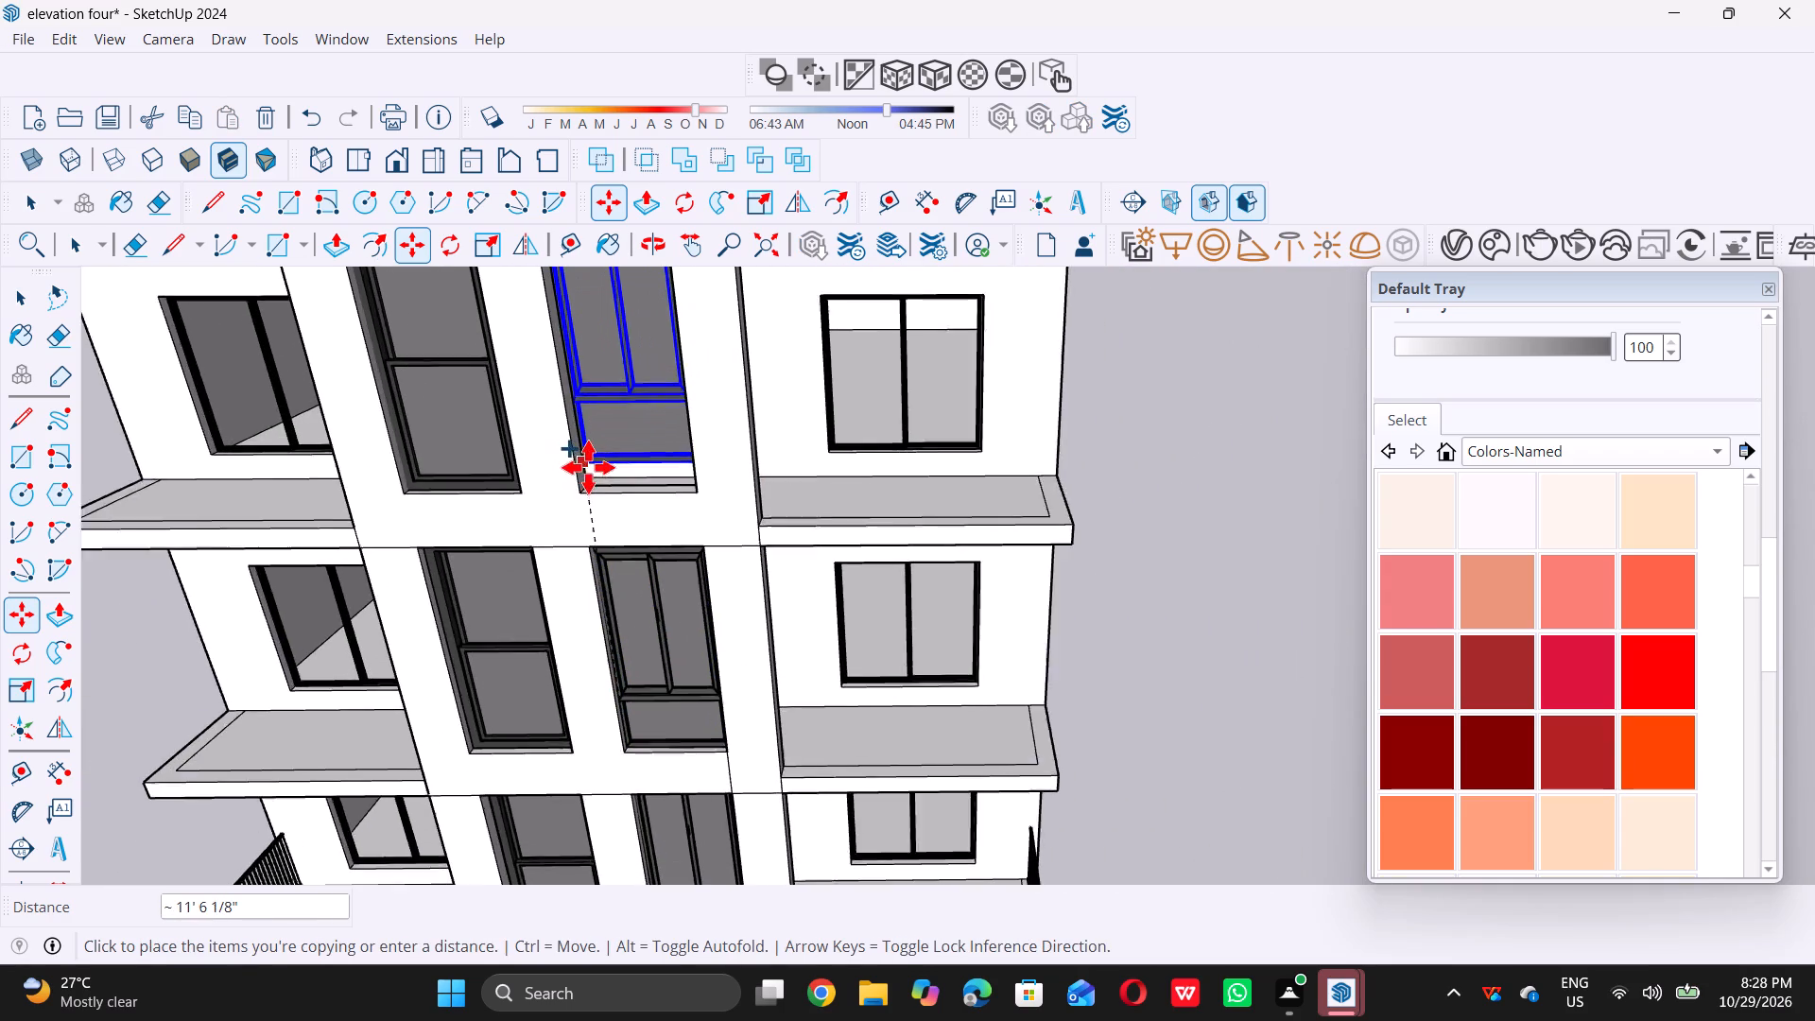
scroll(586, 480, "up", 20)
scroll(586, 480, "up", 3)
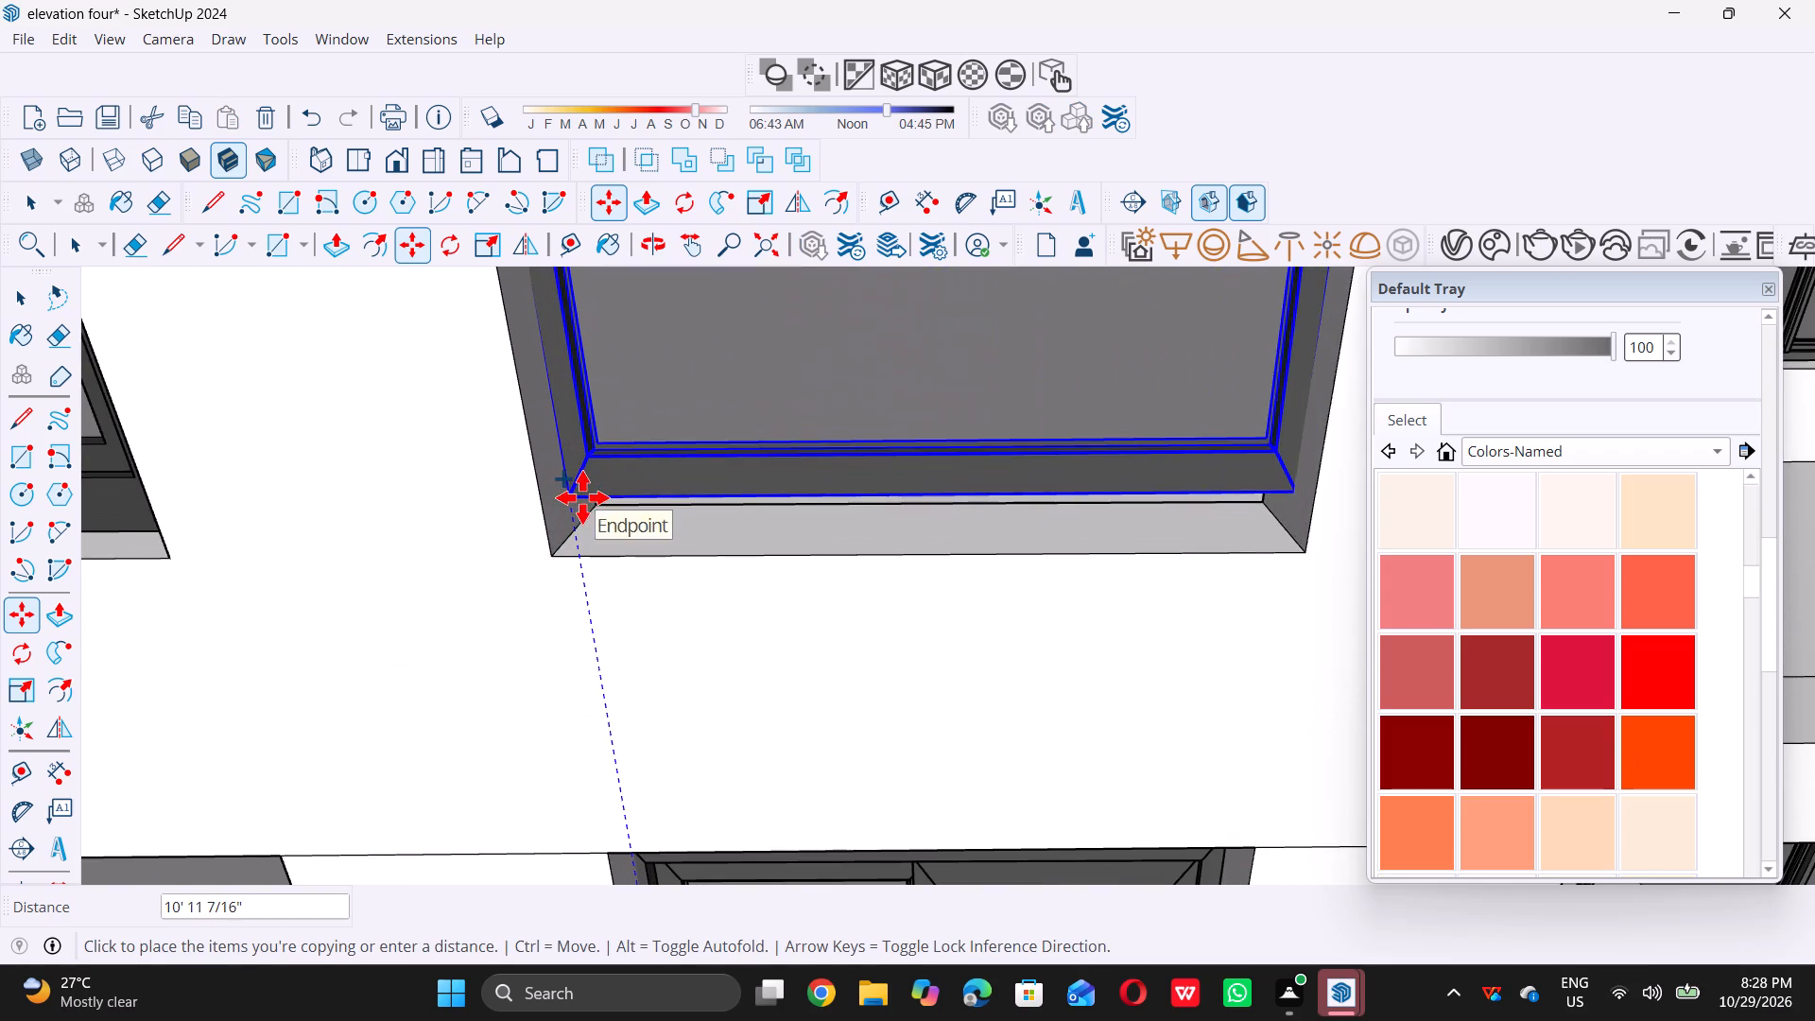
scroll(583, 503, "up", 5)
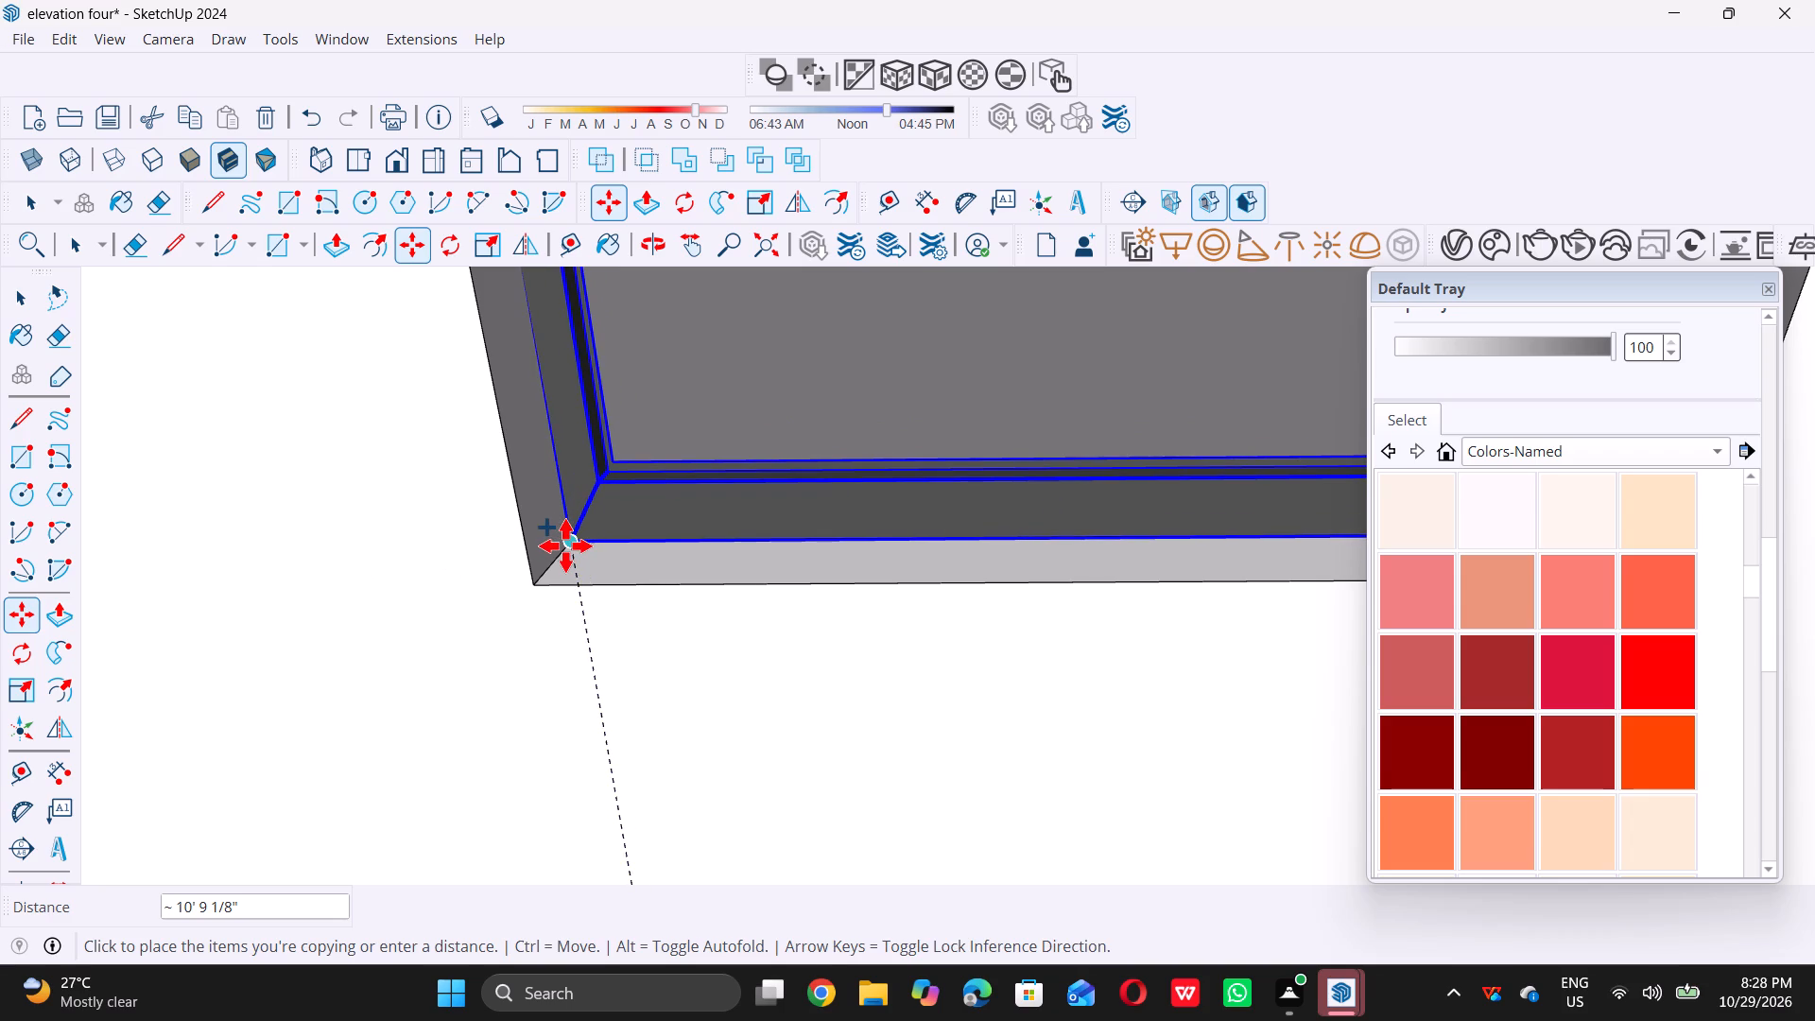
left_click(565, 545)
triple_click(564, 546)
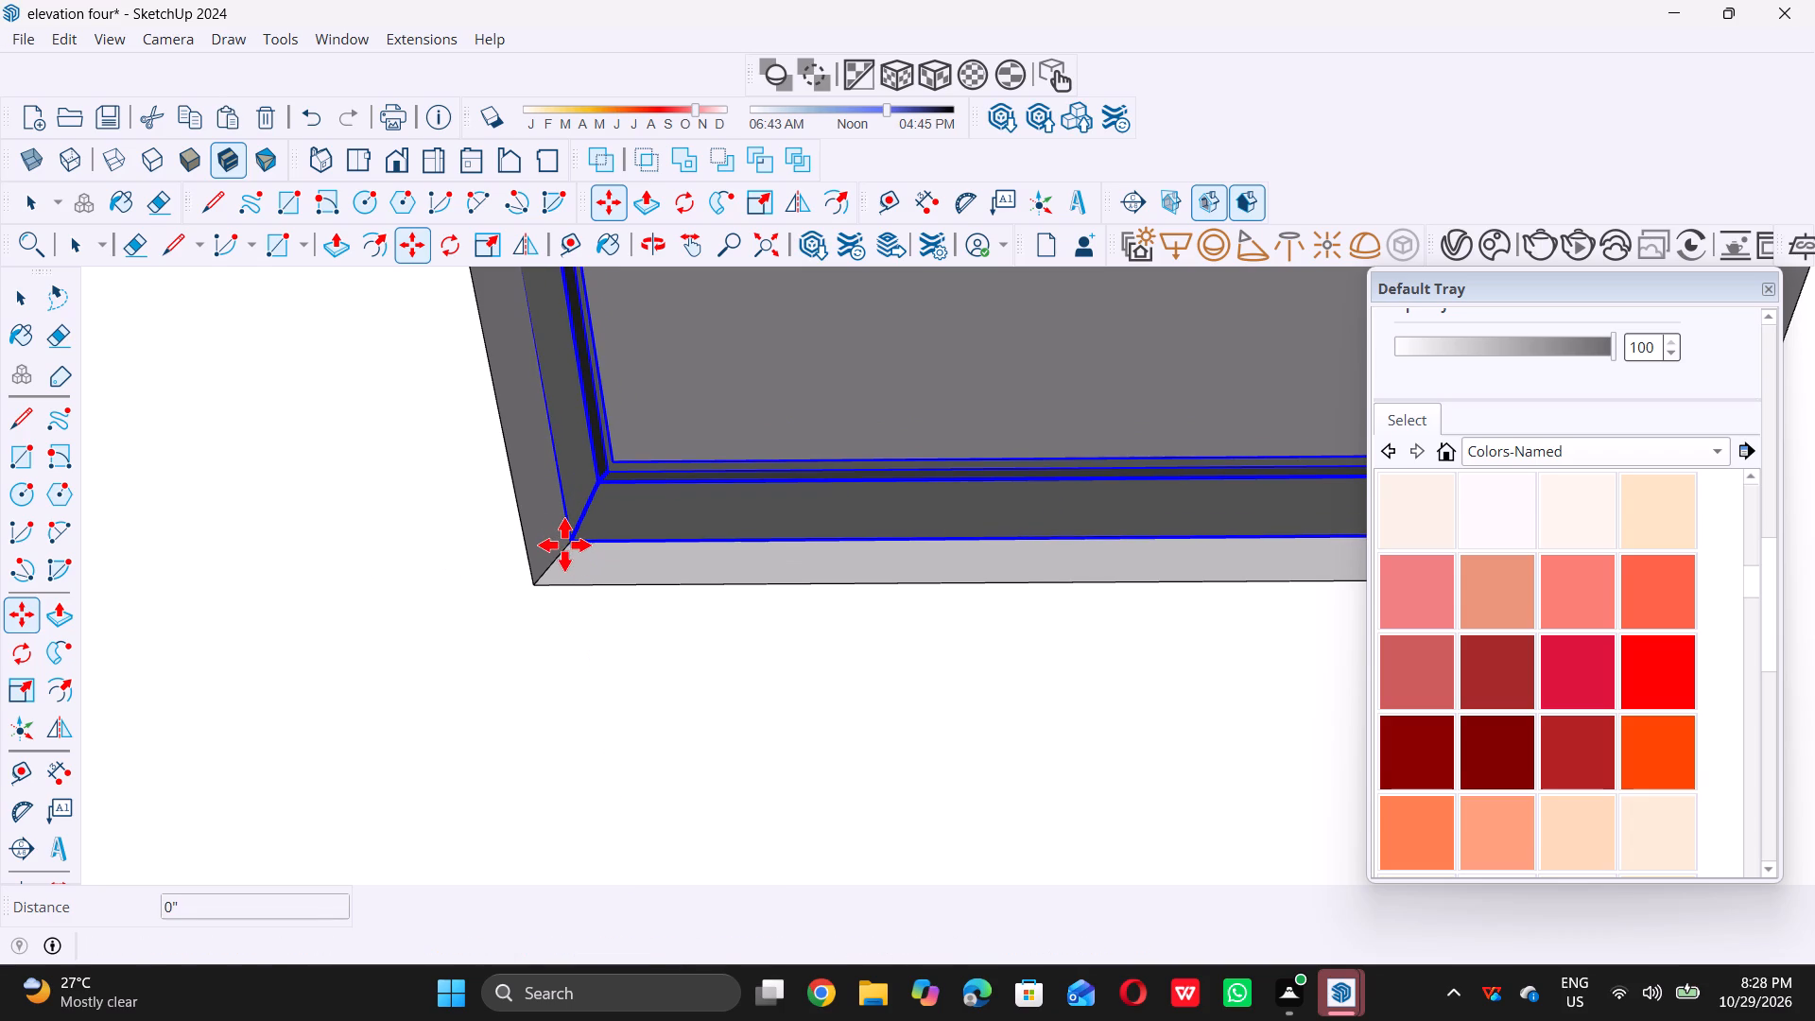
Copy the selected right central window about 10' 9" up into the top level's empty right central opening.
scroll(564, 545, "down", 20)
scroll(564, 545, "down", 12)
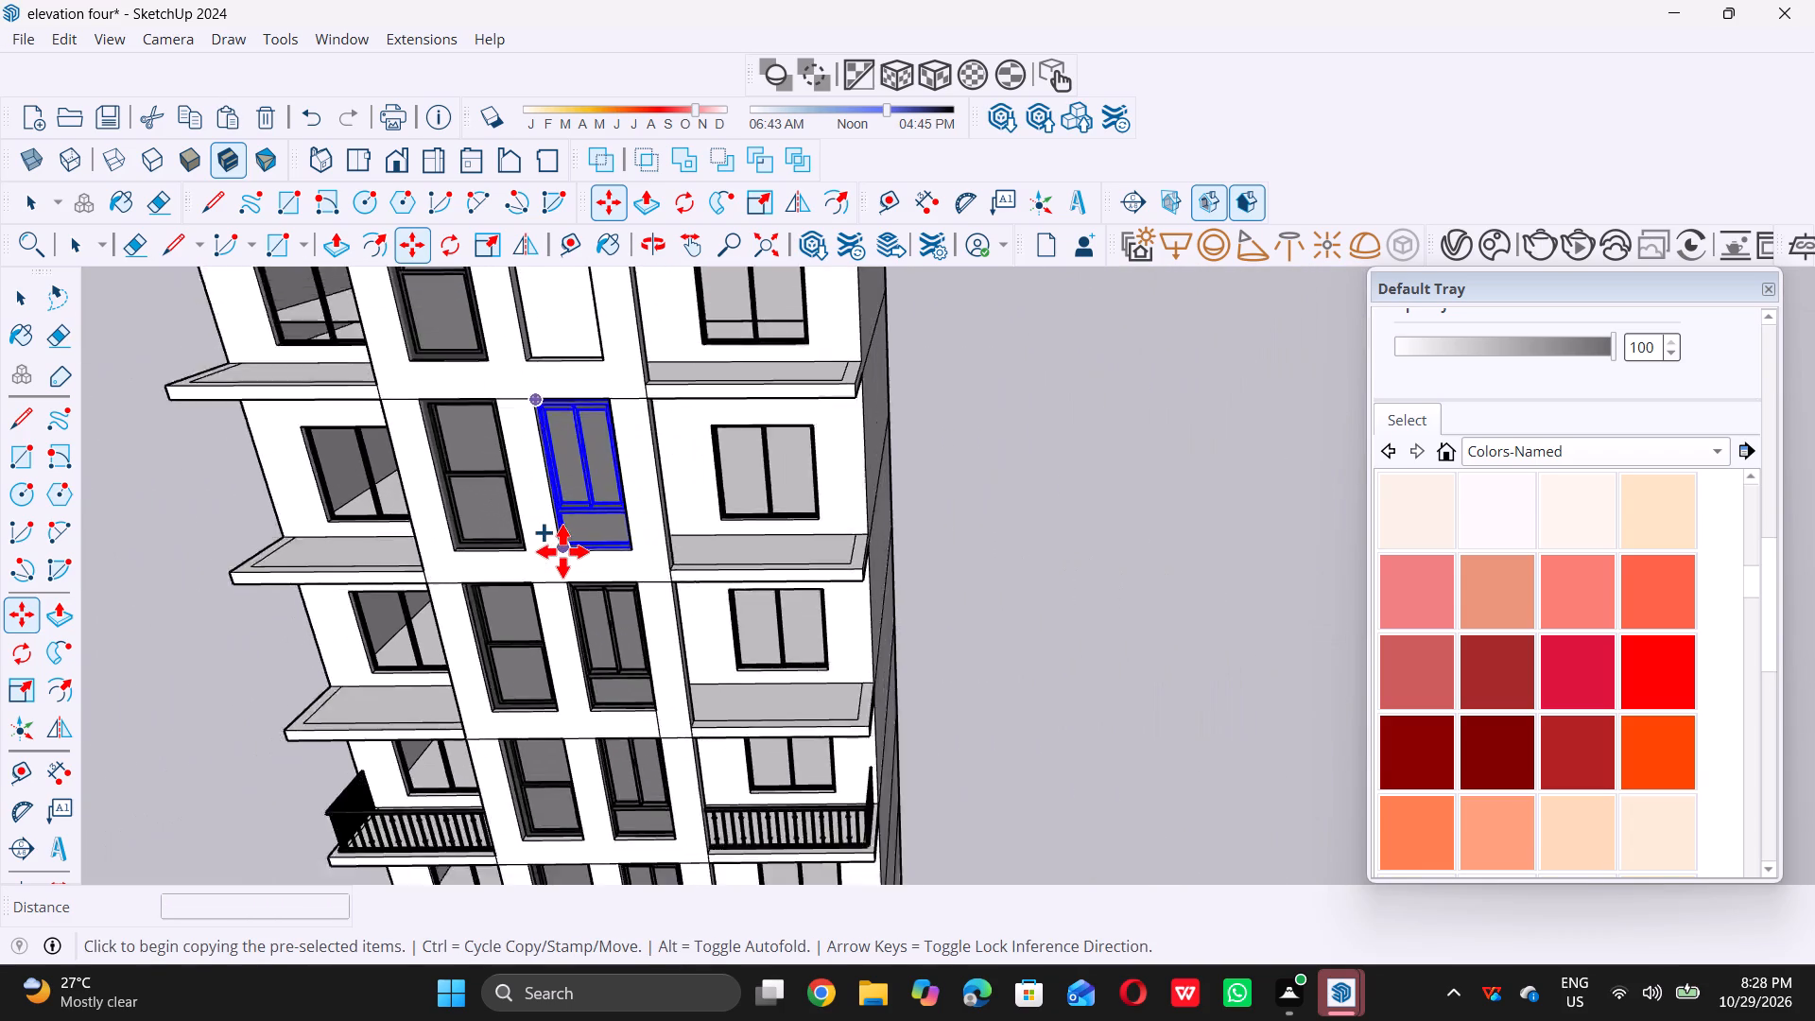
scroll(562, 551, "down", 4)
scroll(553, 511, "up", 12)
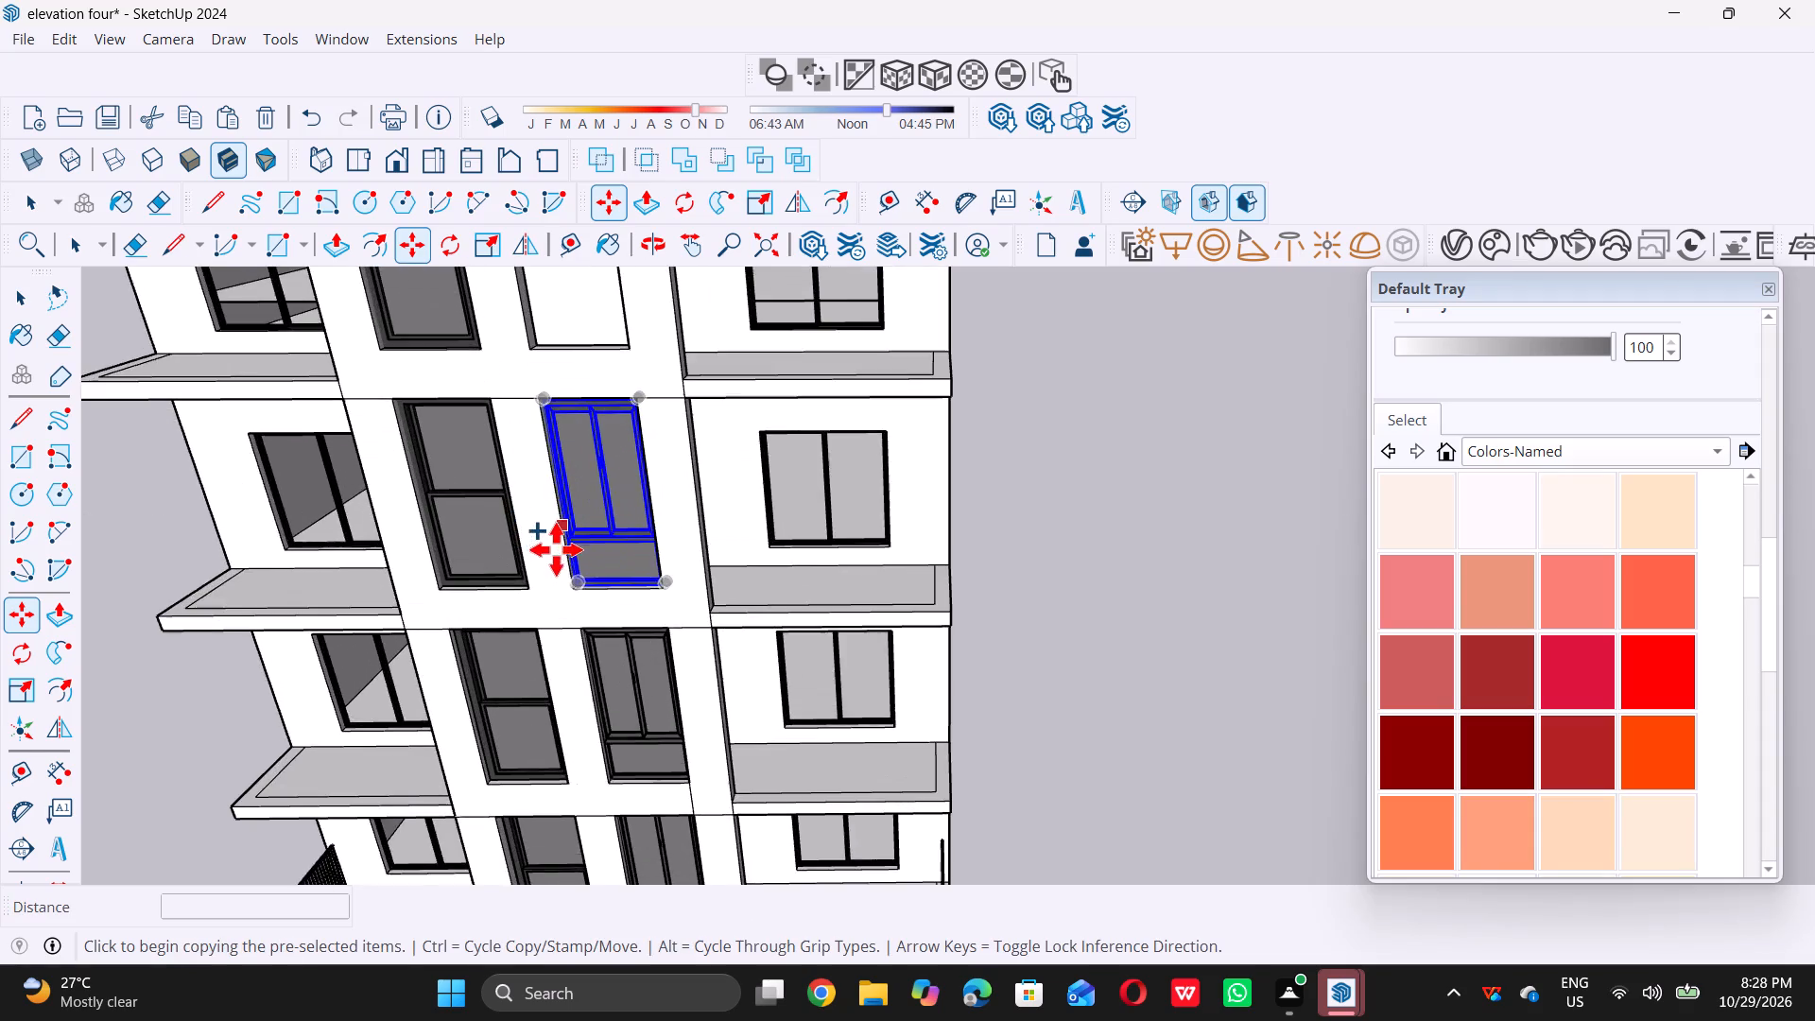
scroll(556, 549, "up", 18)
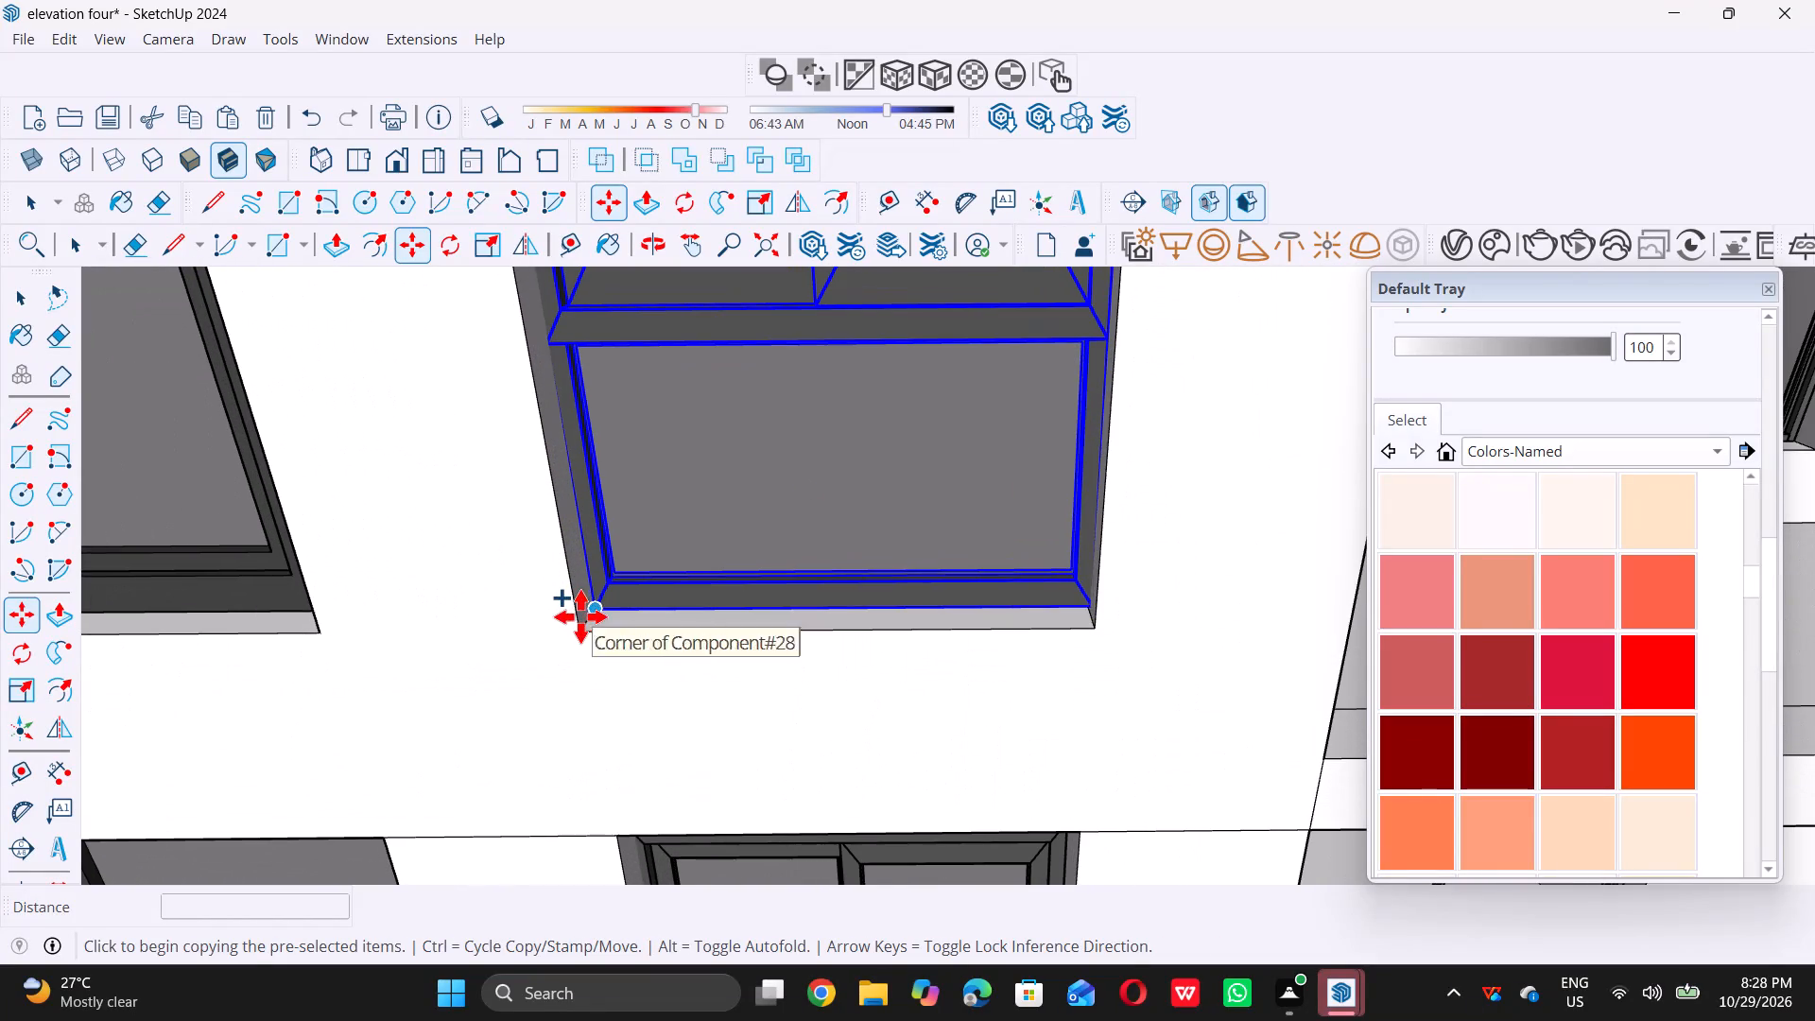
double_click(594, 612)
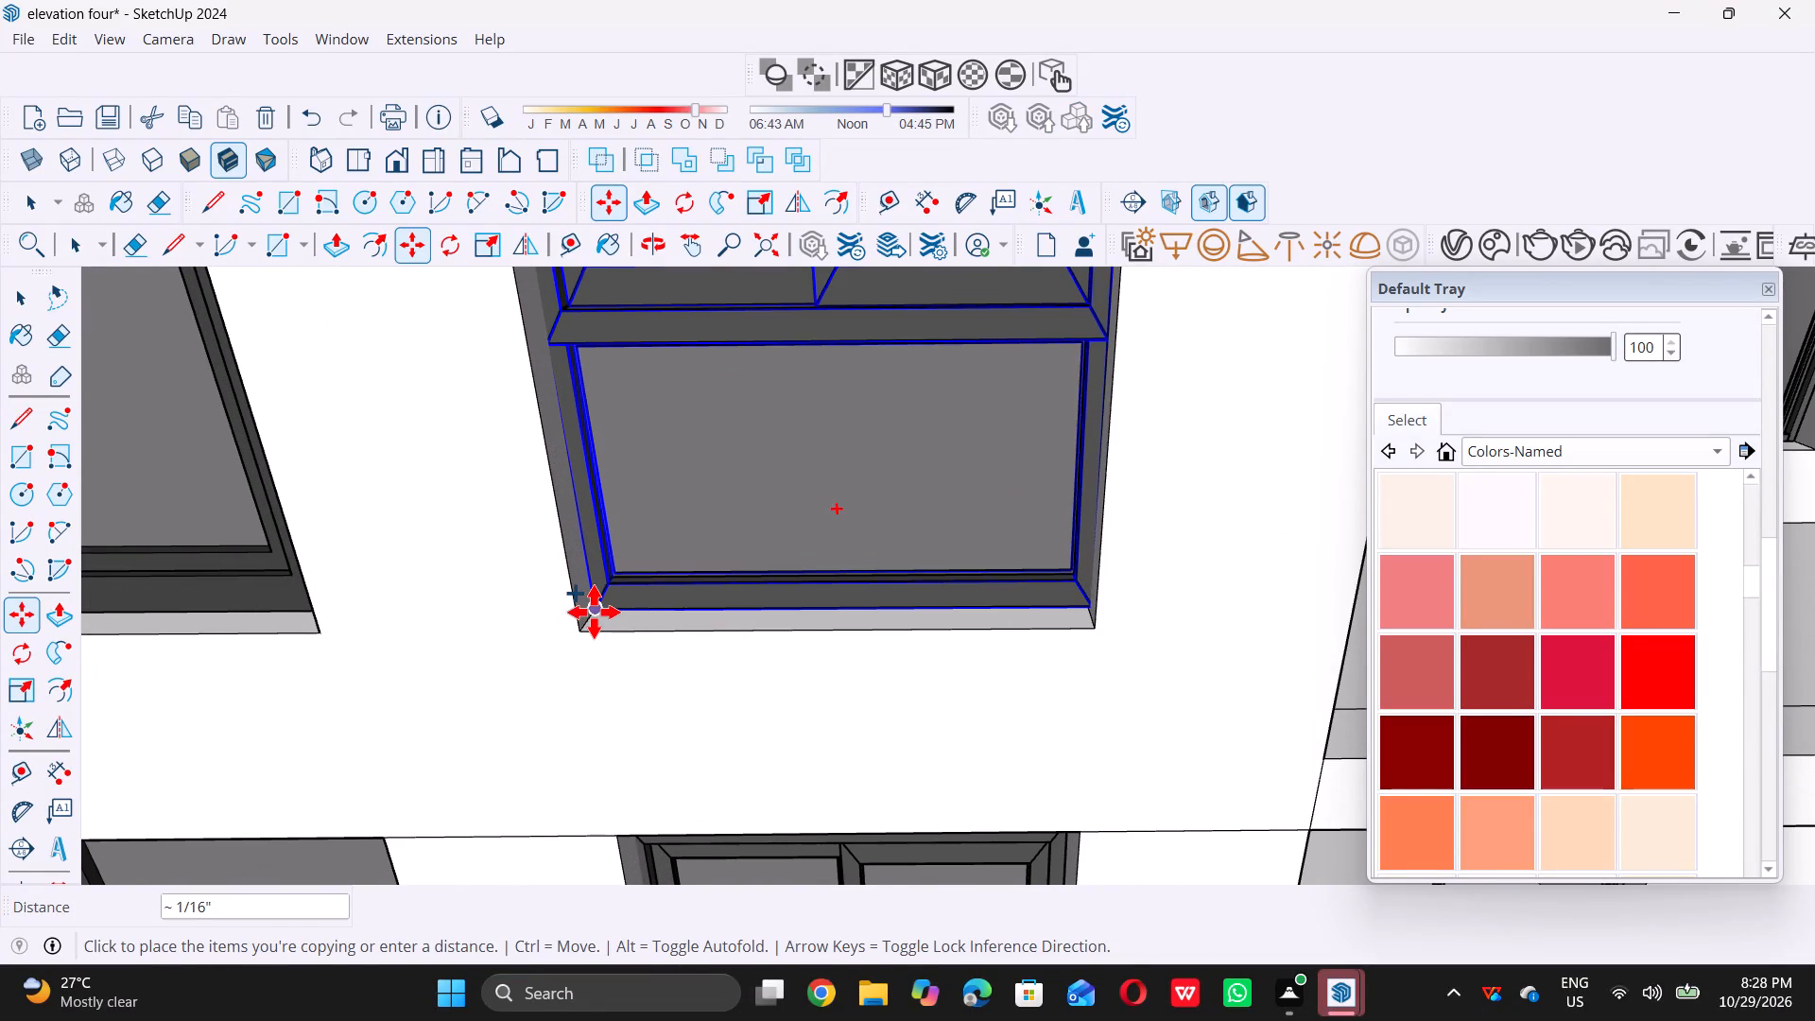
scroll(594, 612, "down", 20)
scroll(594, 612, "down", 14)
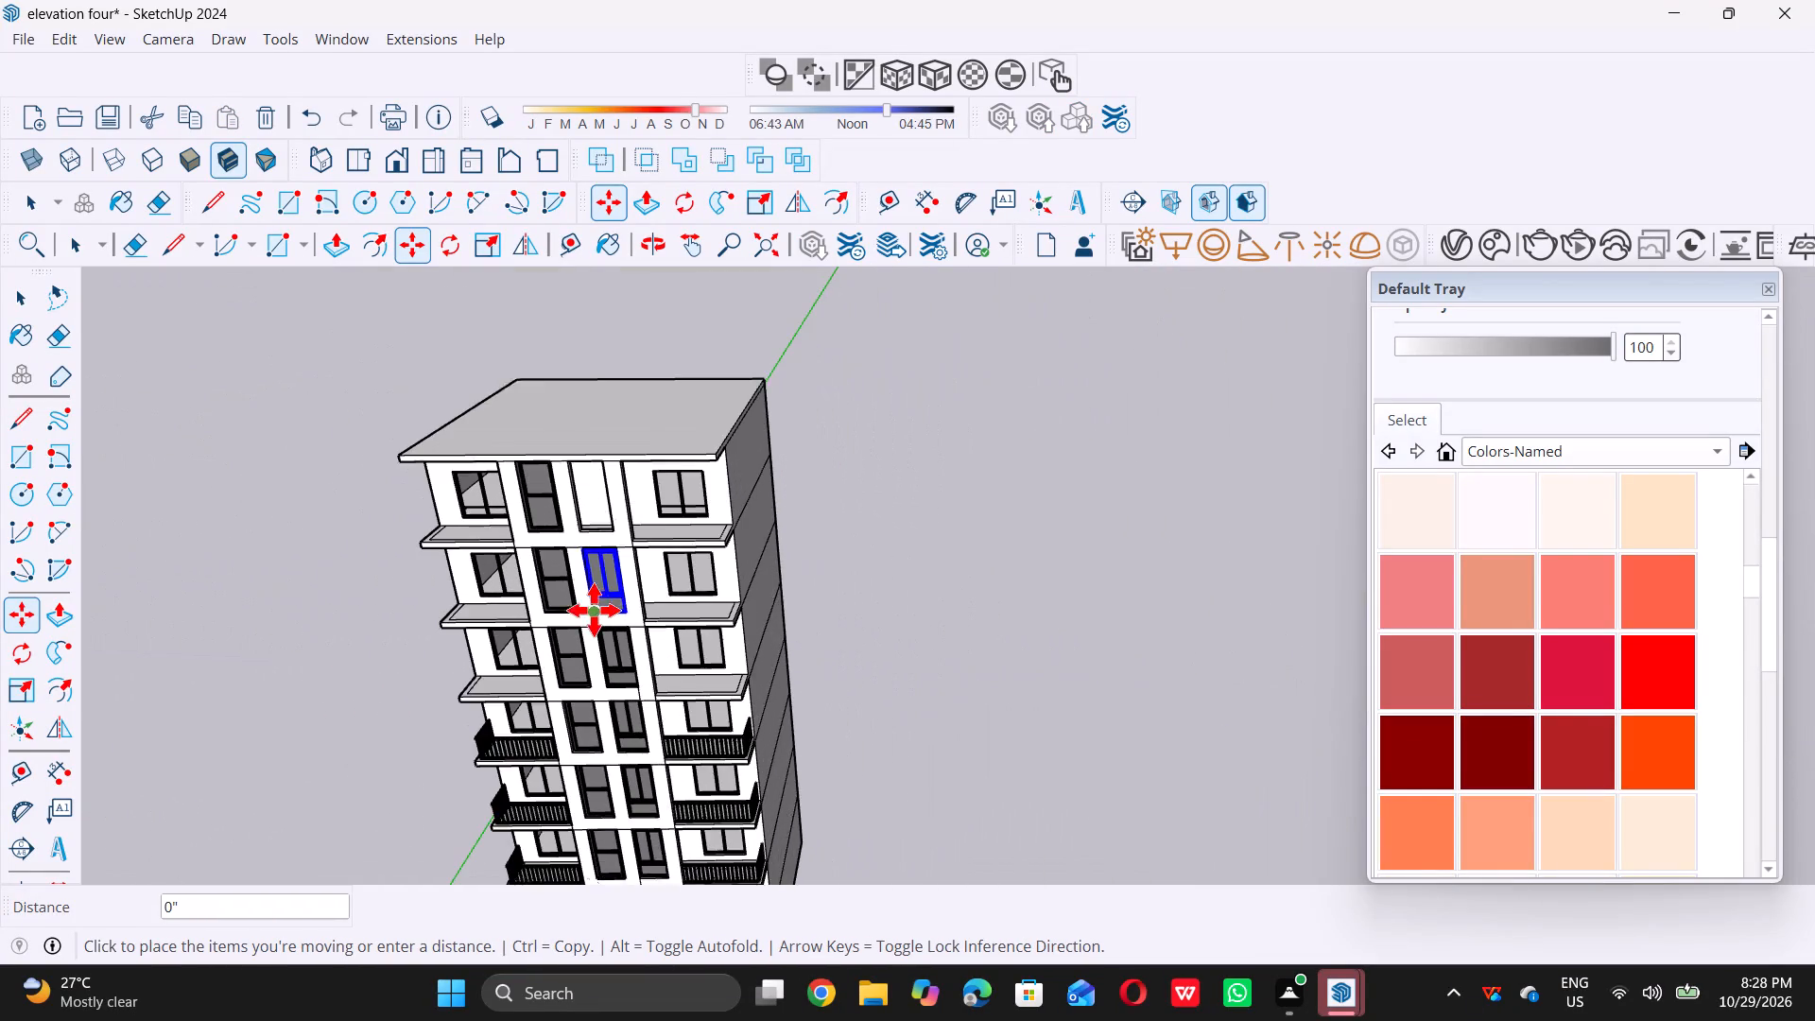
scroll(582, 536, "up", 4)
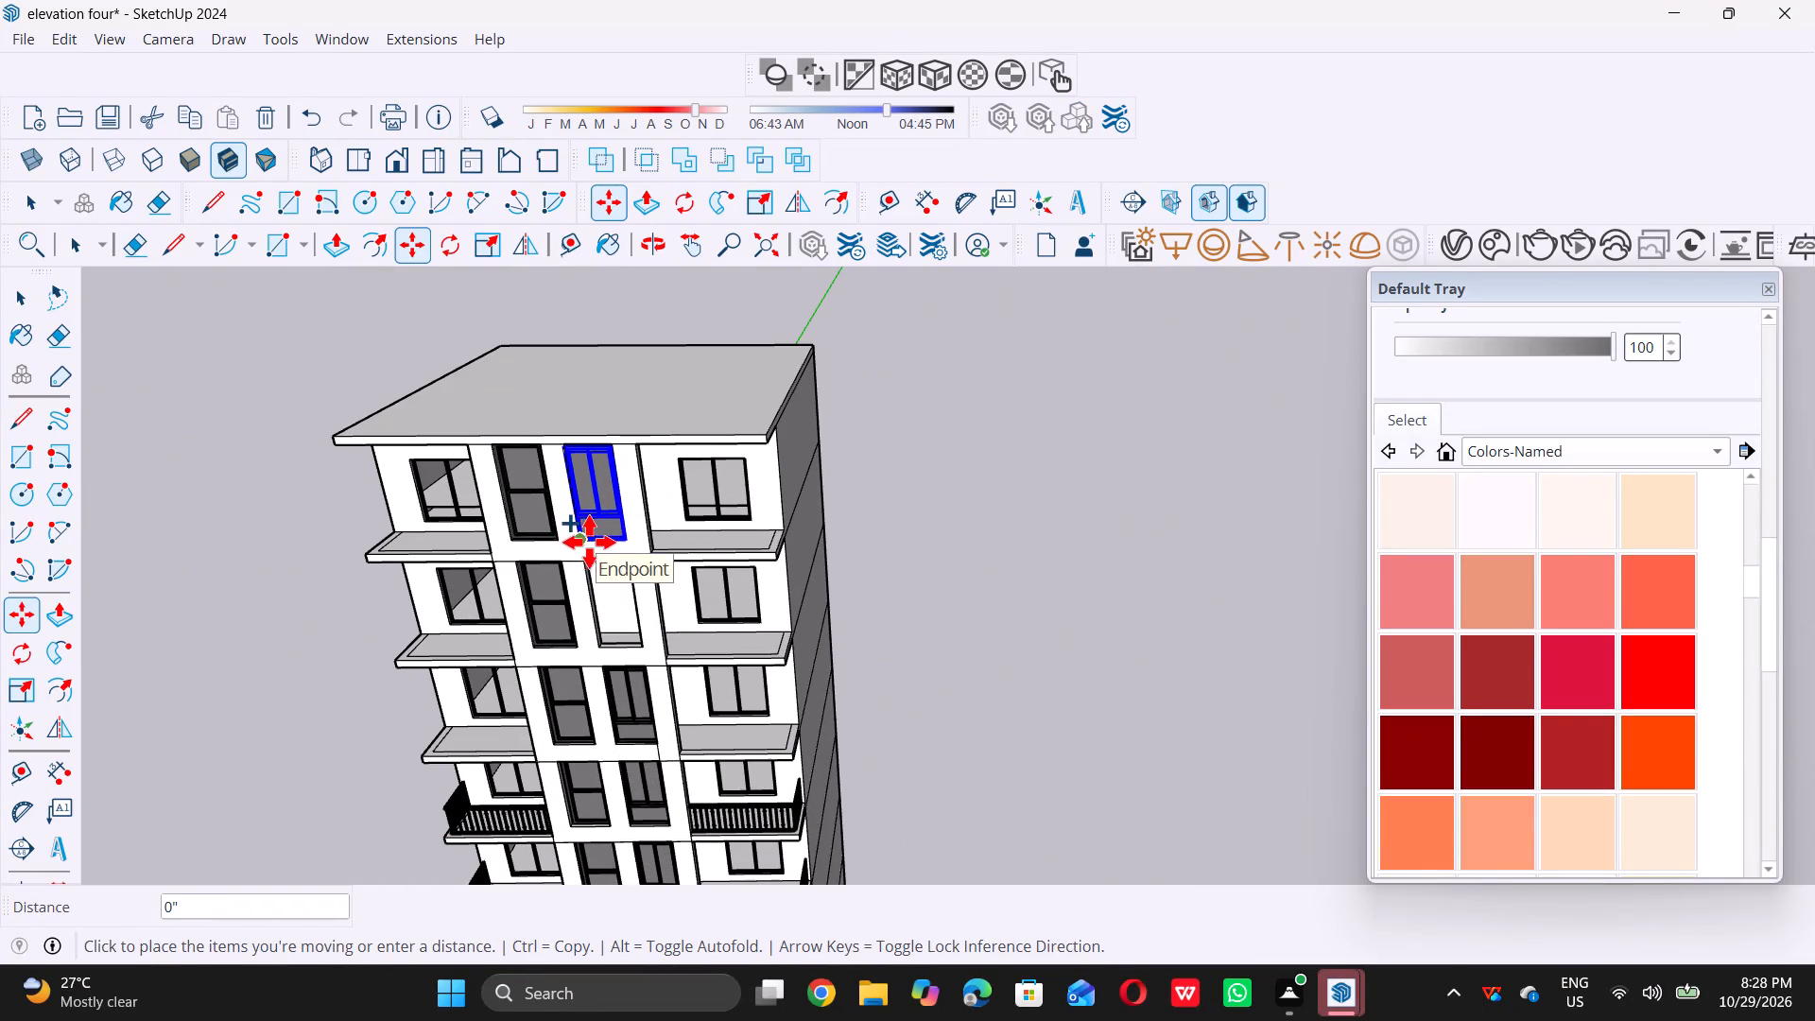
scroll(589, 543, "up", 15)
scroll(577, 526, "up", 8)
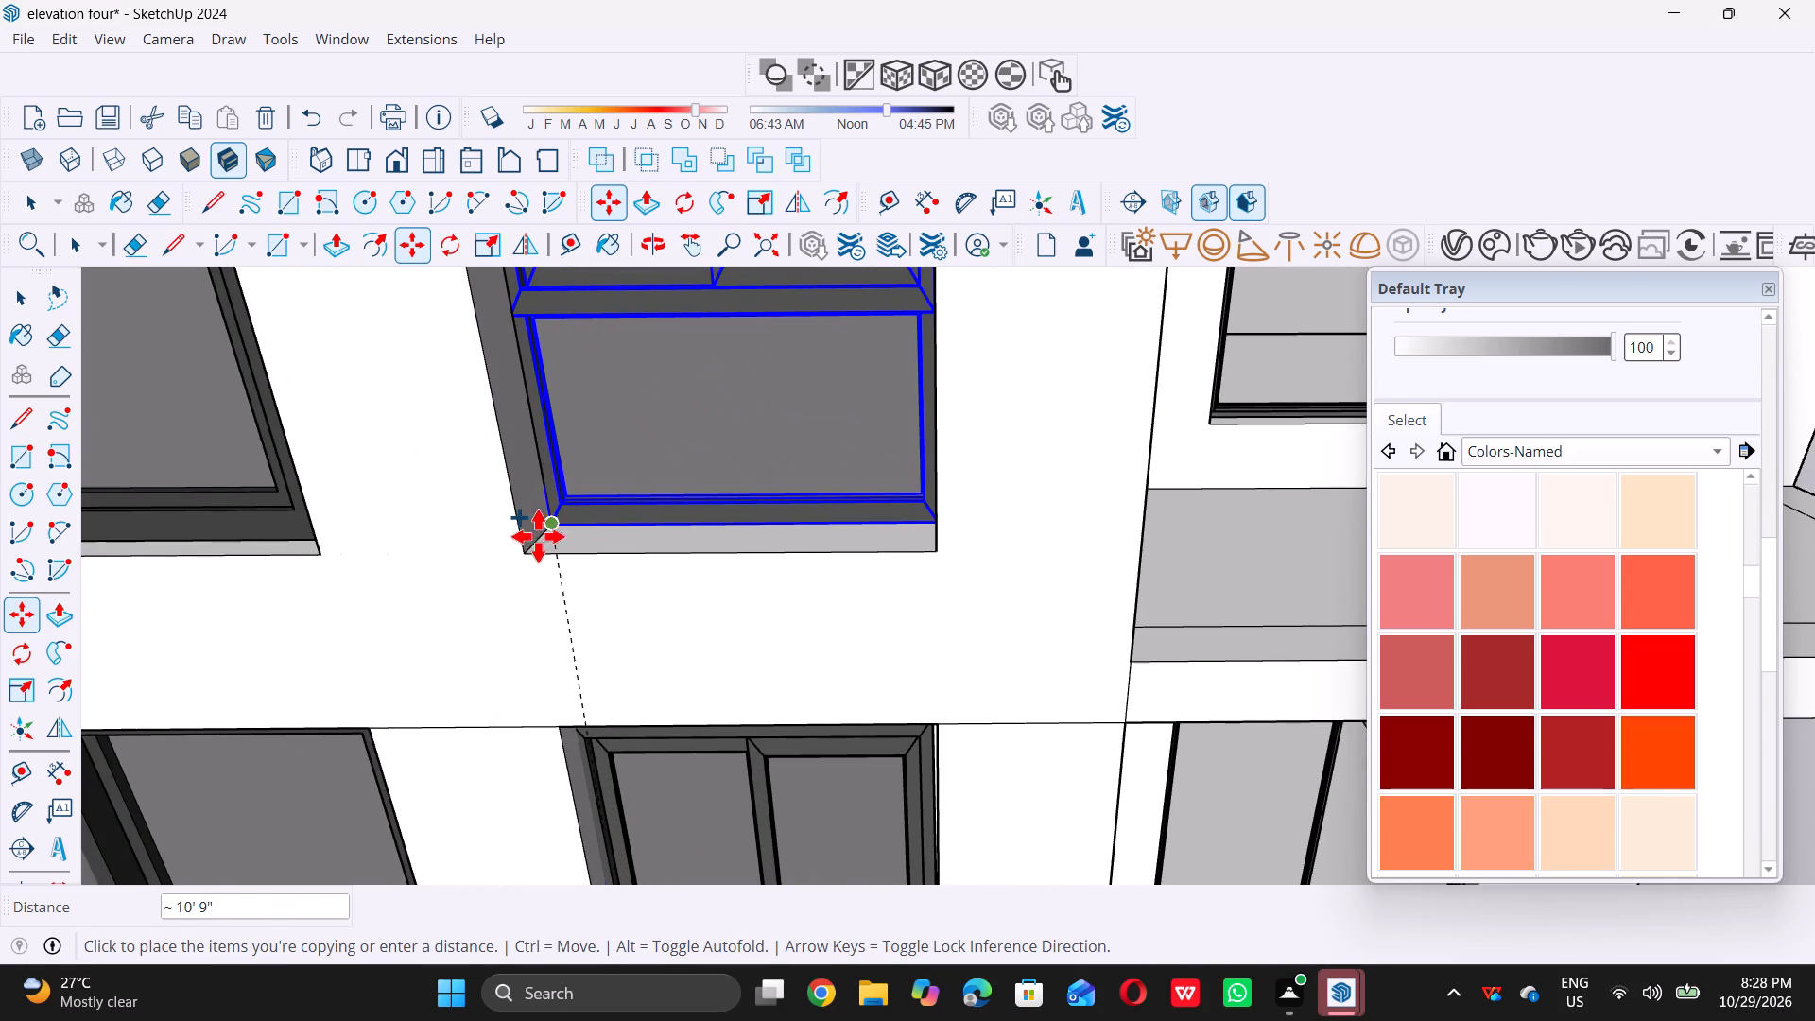
scroll(549, 518, "up", 4)
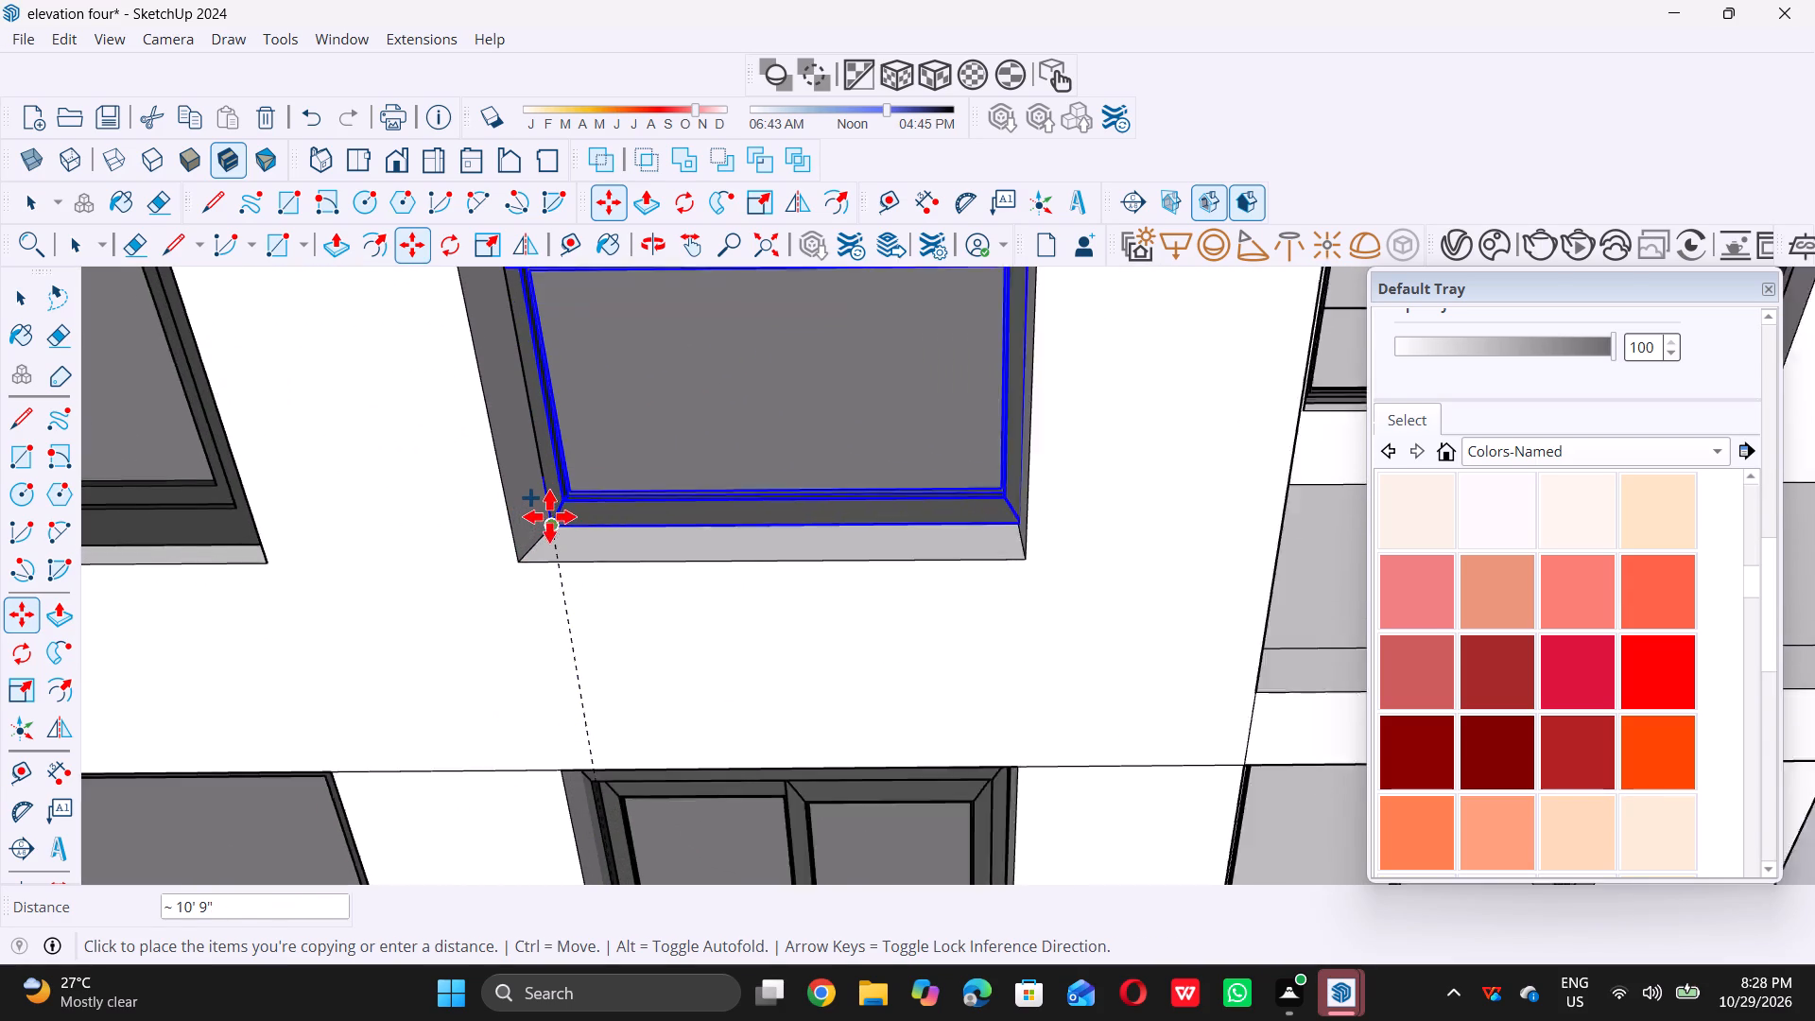
scroll(549, 516, "up", 6)
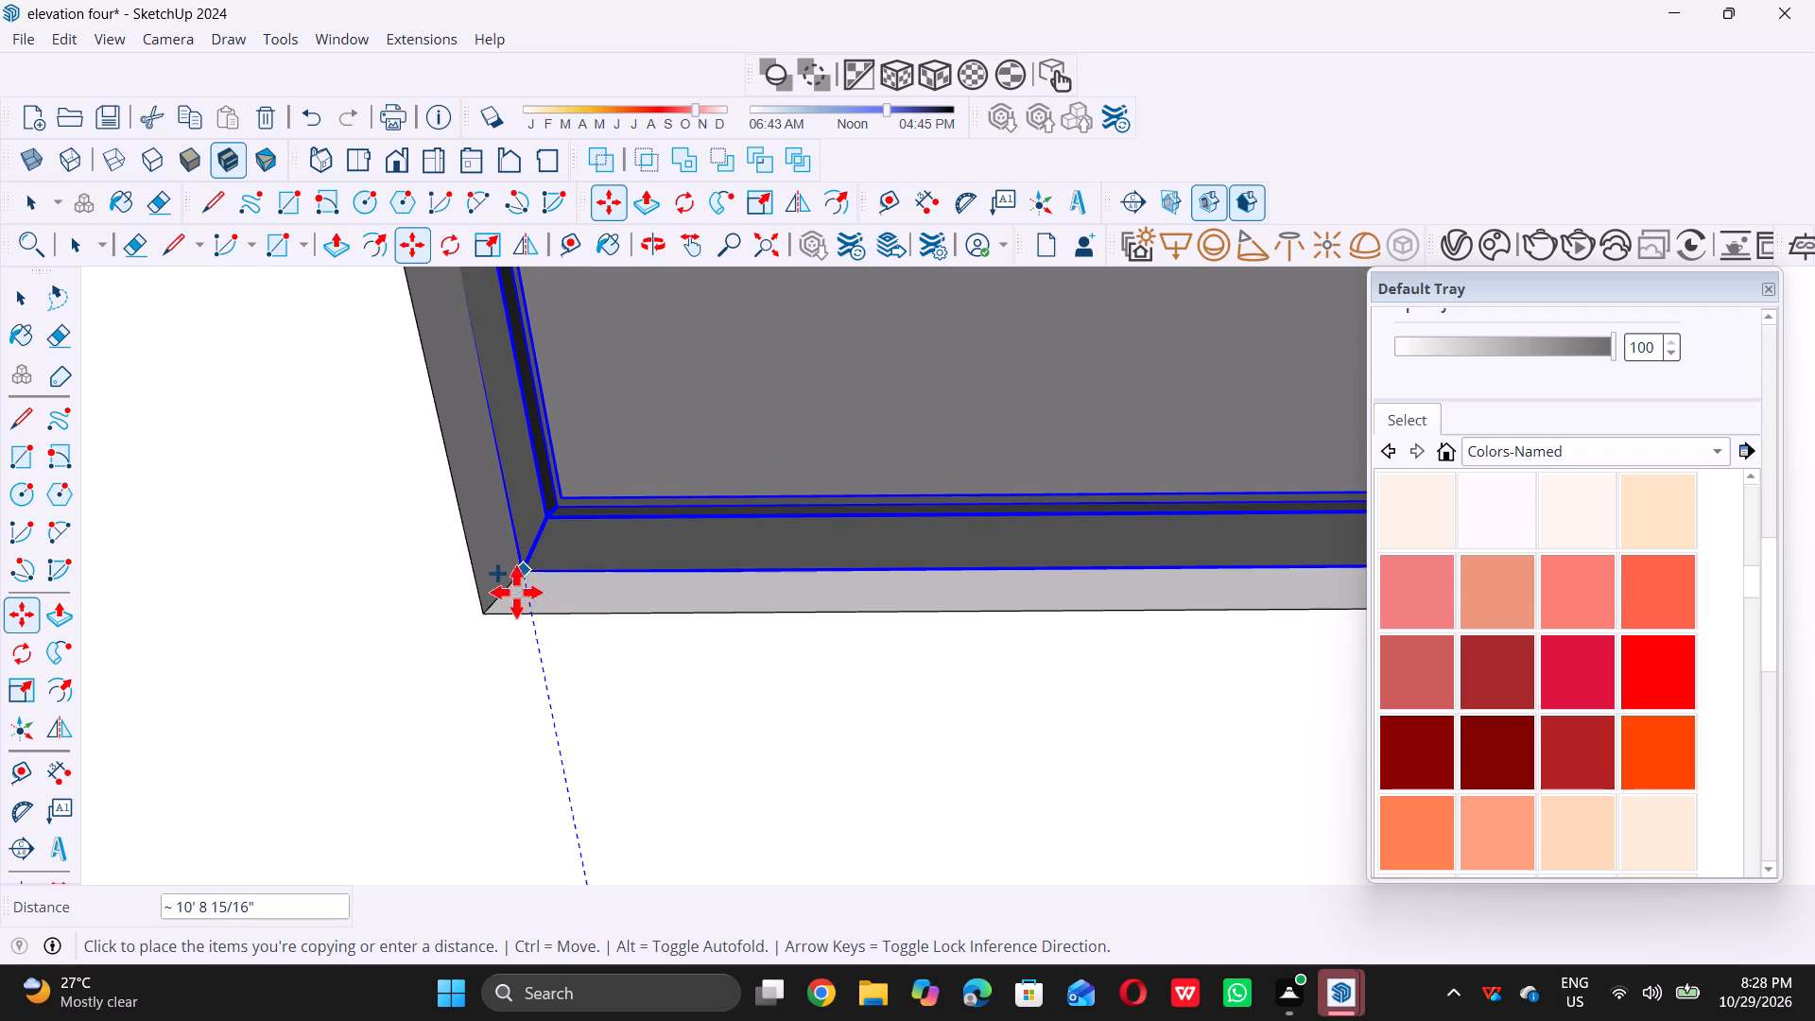
double_click(488, 615)
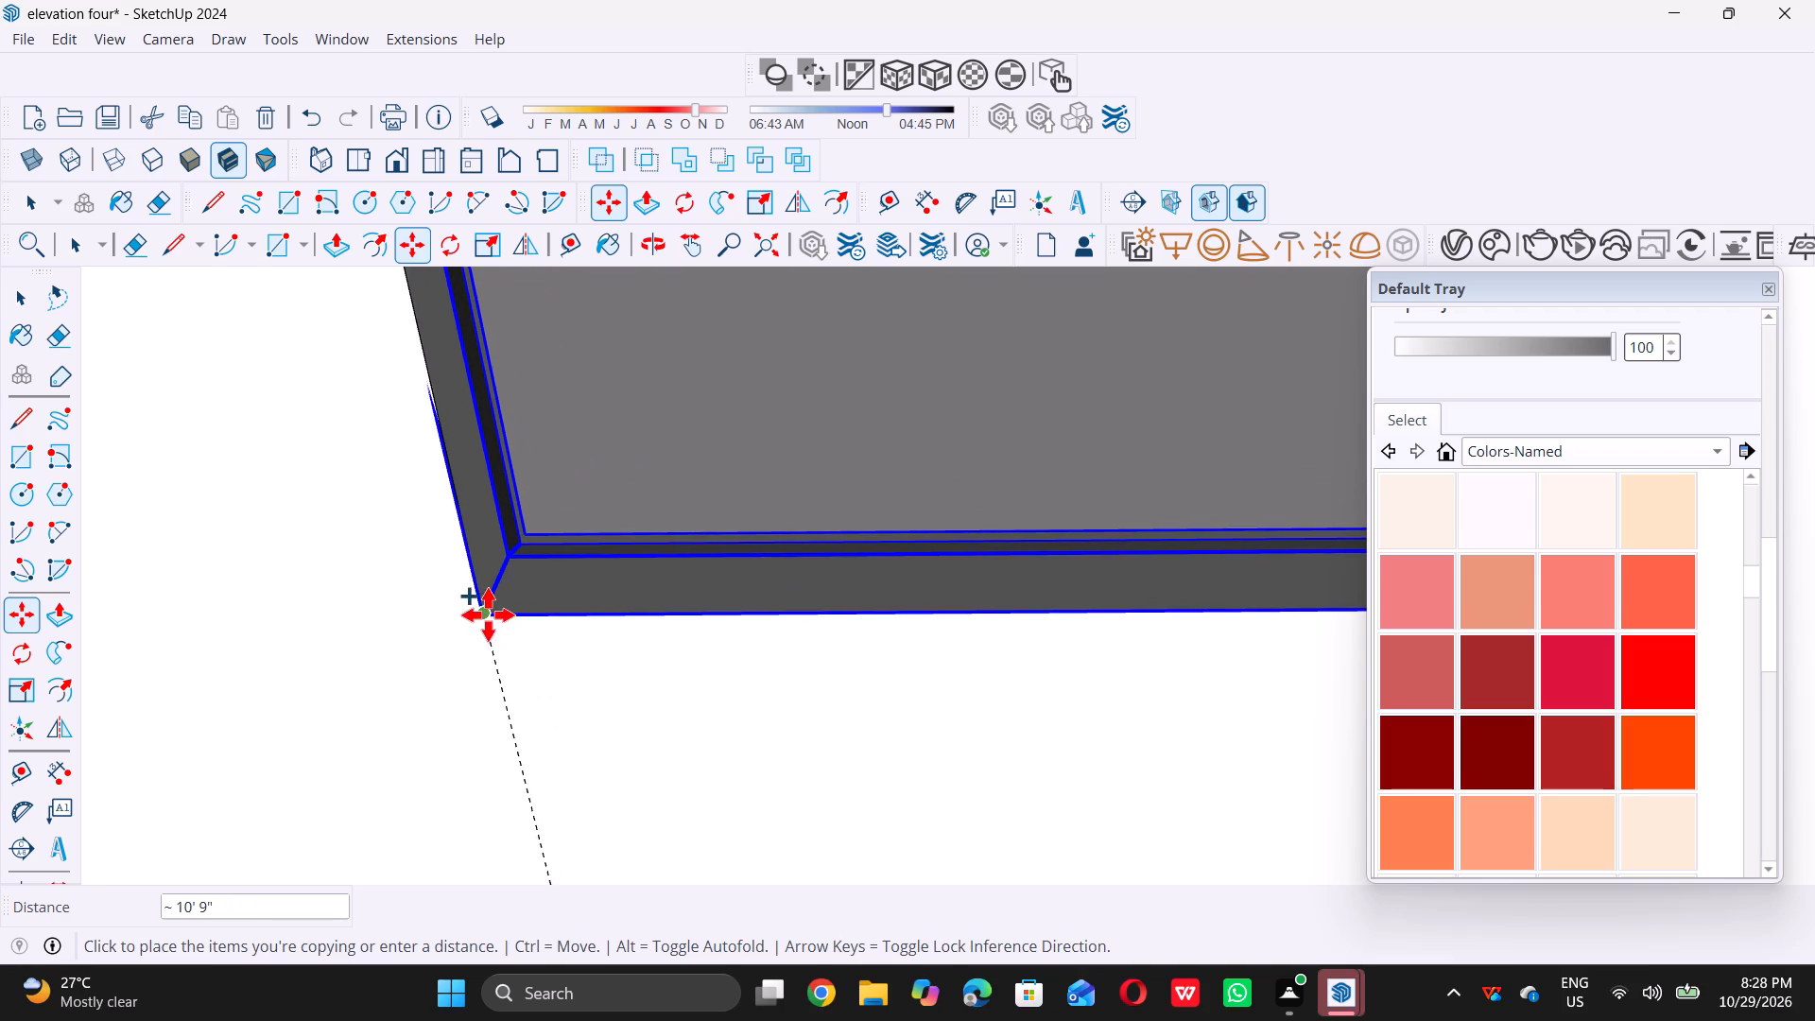
Move the top level's copied right central window about 4 1/2" back from the wall face, then clear the selection.
double_click(485, 611)
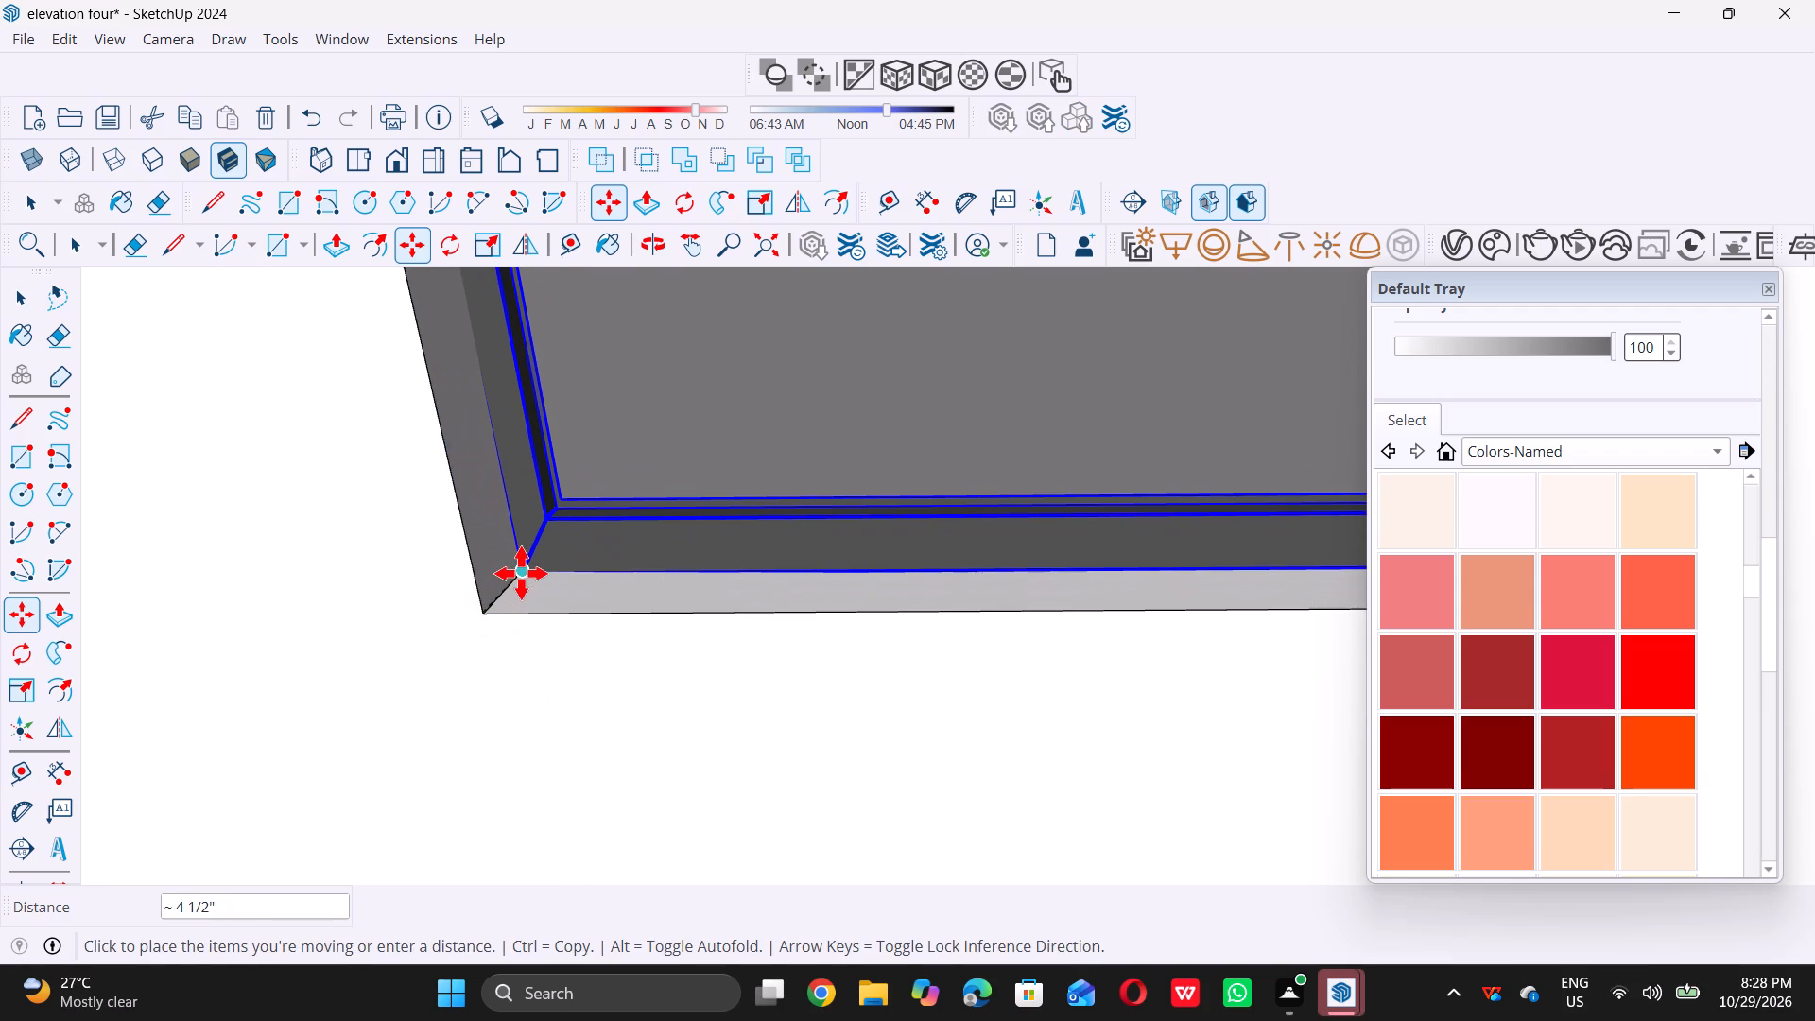
double_click(521, 573)
key("space")
scroll(579, 615, "down", 8)
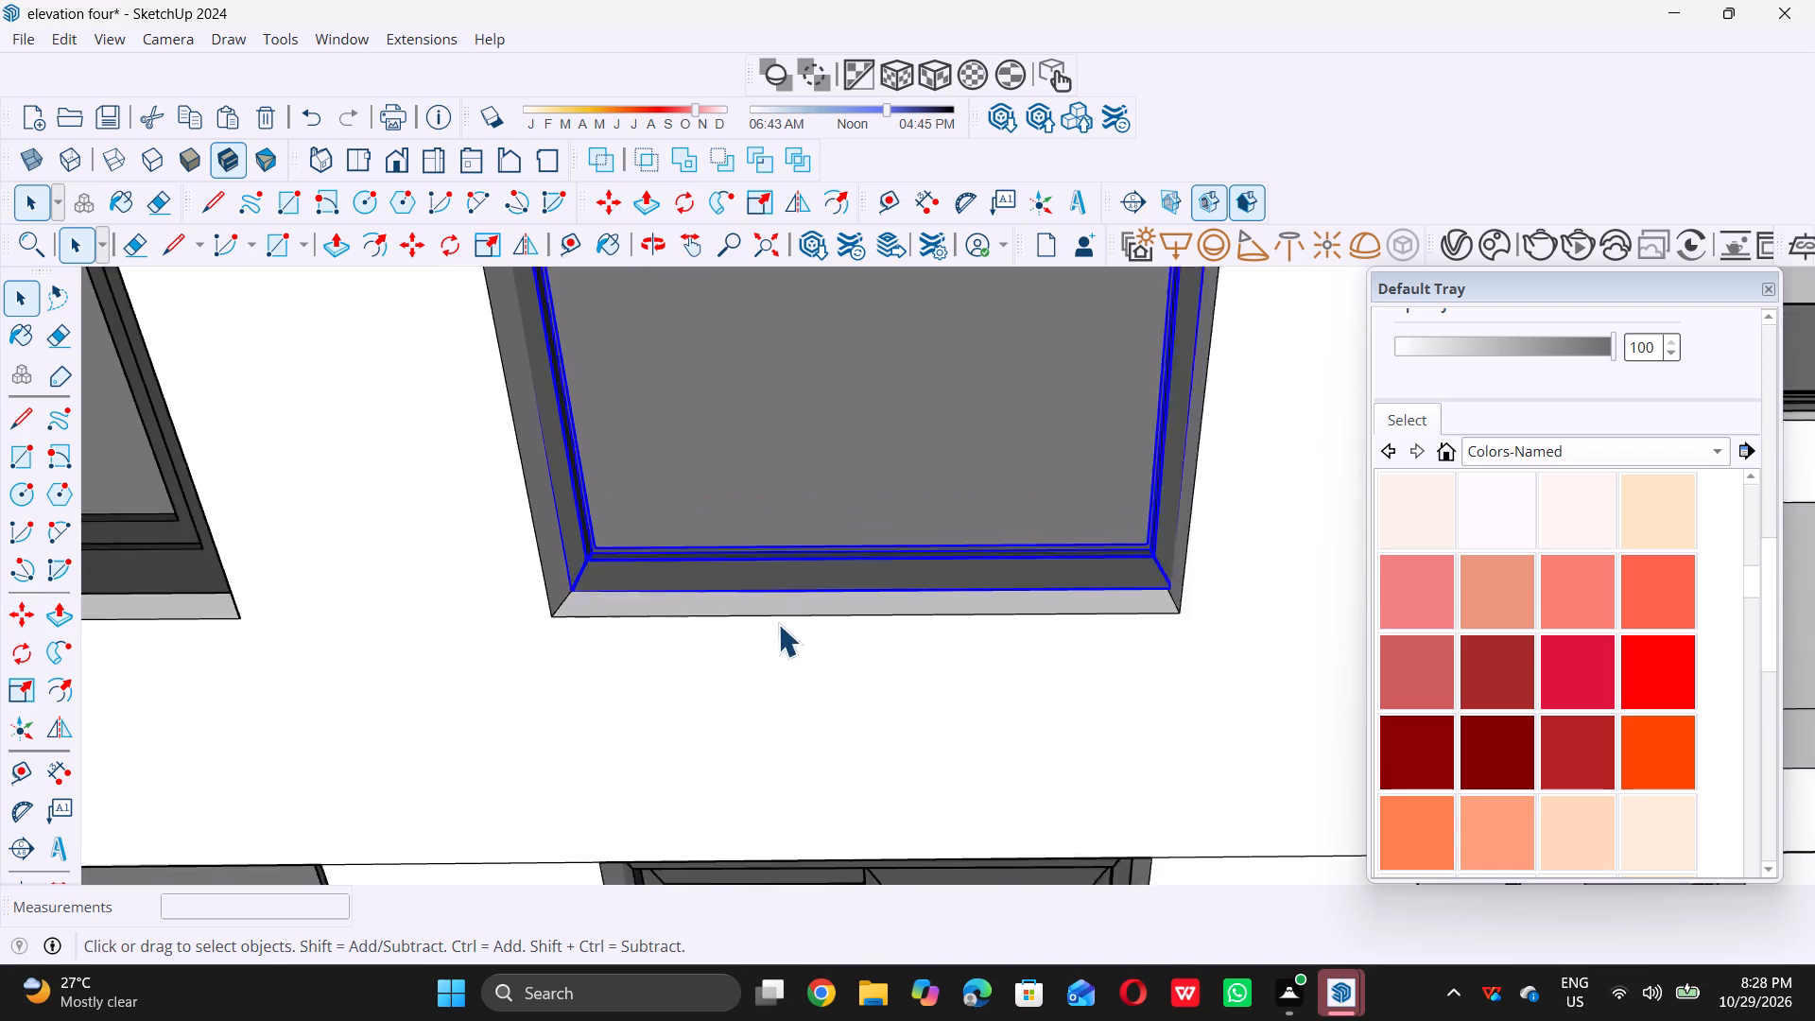
scroll(778, 624, "down", 20)
scroll(778, 624, "down", 4)
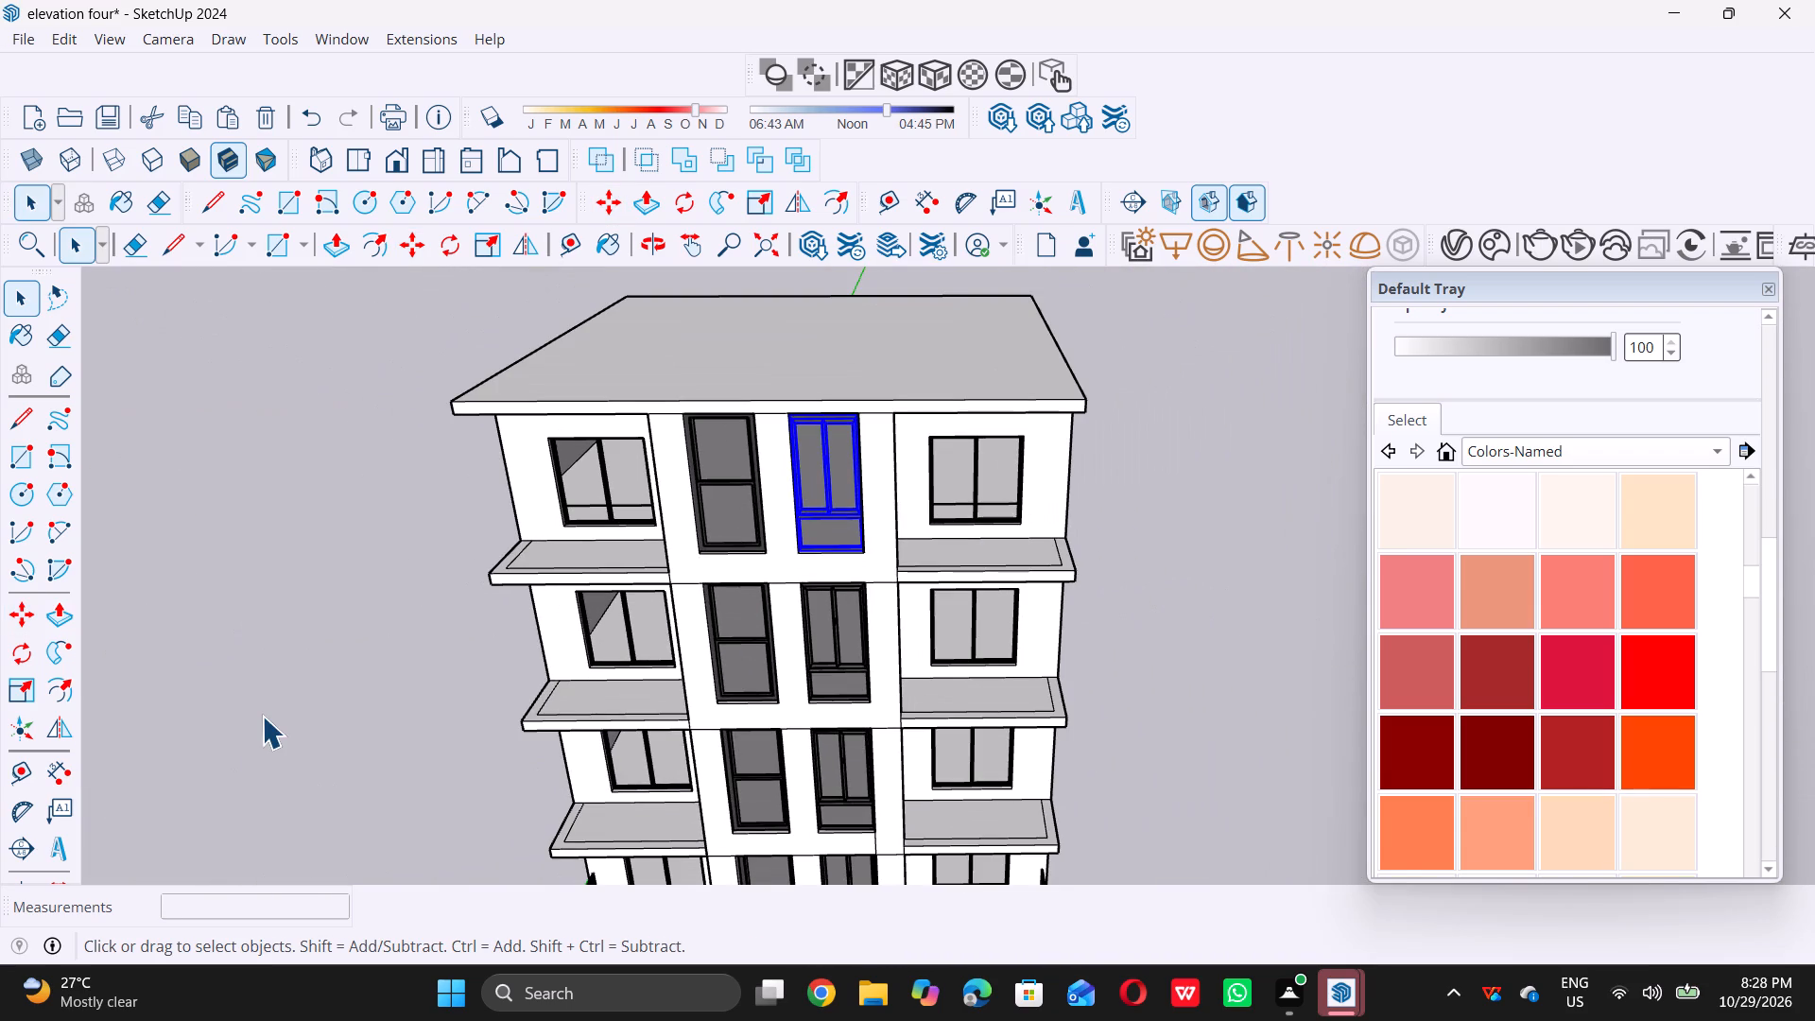
left_click(262, 716)
Examine the whole building from several angles to check the elevation's windows and balconies.
scroll(323, 646, "down", 5)
scroll(522, 595, "down", 9)
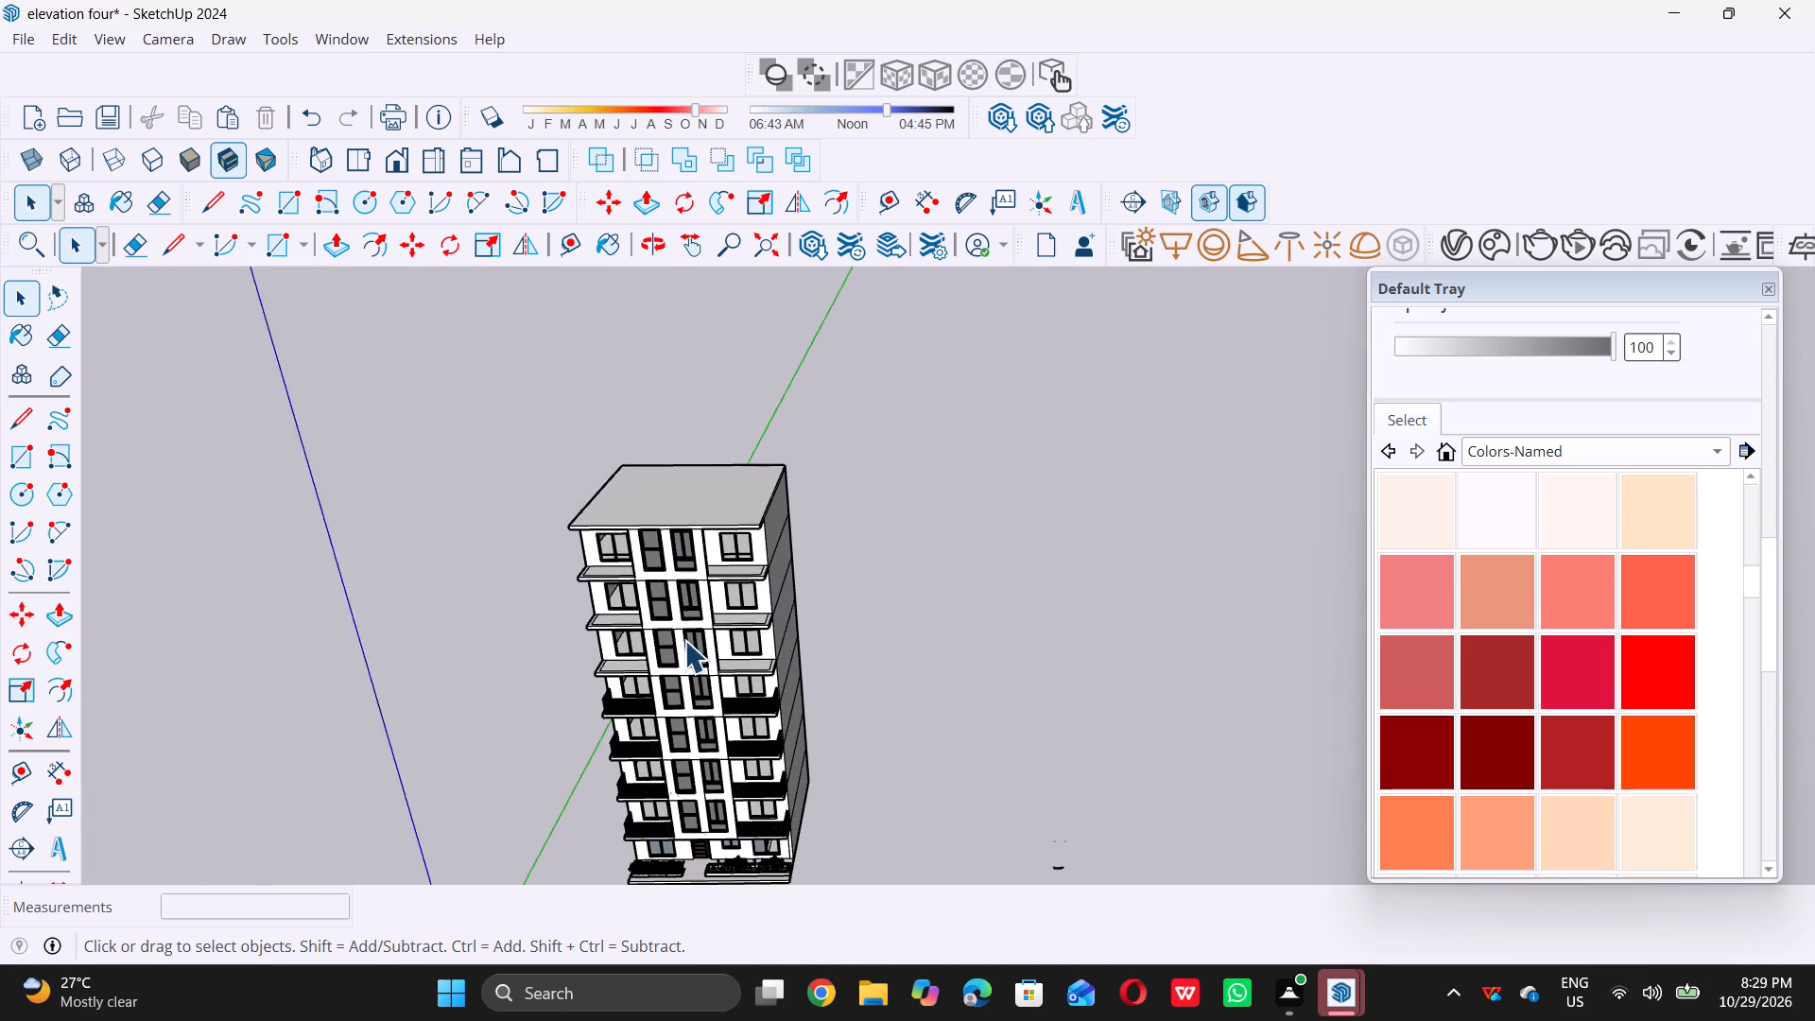
middle_click_drag(558, 684, 848, 612)
scroll(572, 626, "down", 6)
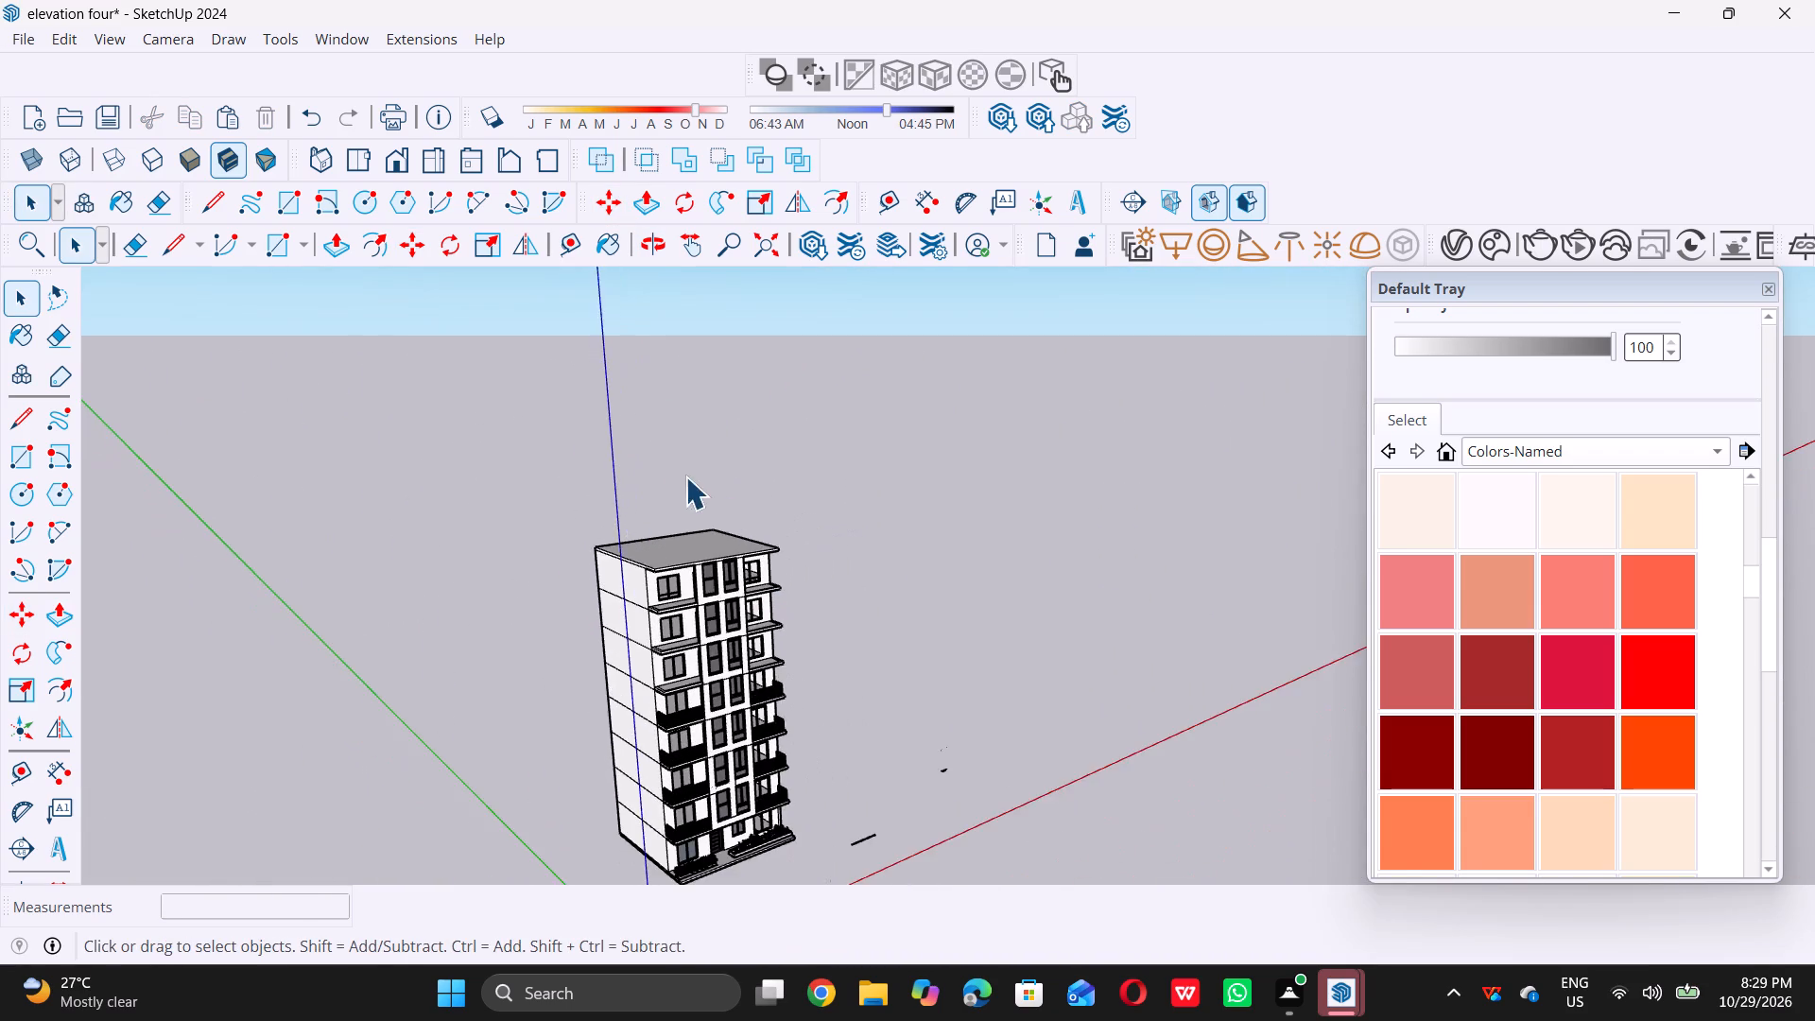
scroll(685, 476, "down", 4)
middle_click_drag(704, 606, 635, 658)
middle_click(635, 658)
scroll(700, 635, "up", 10)
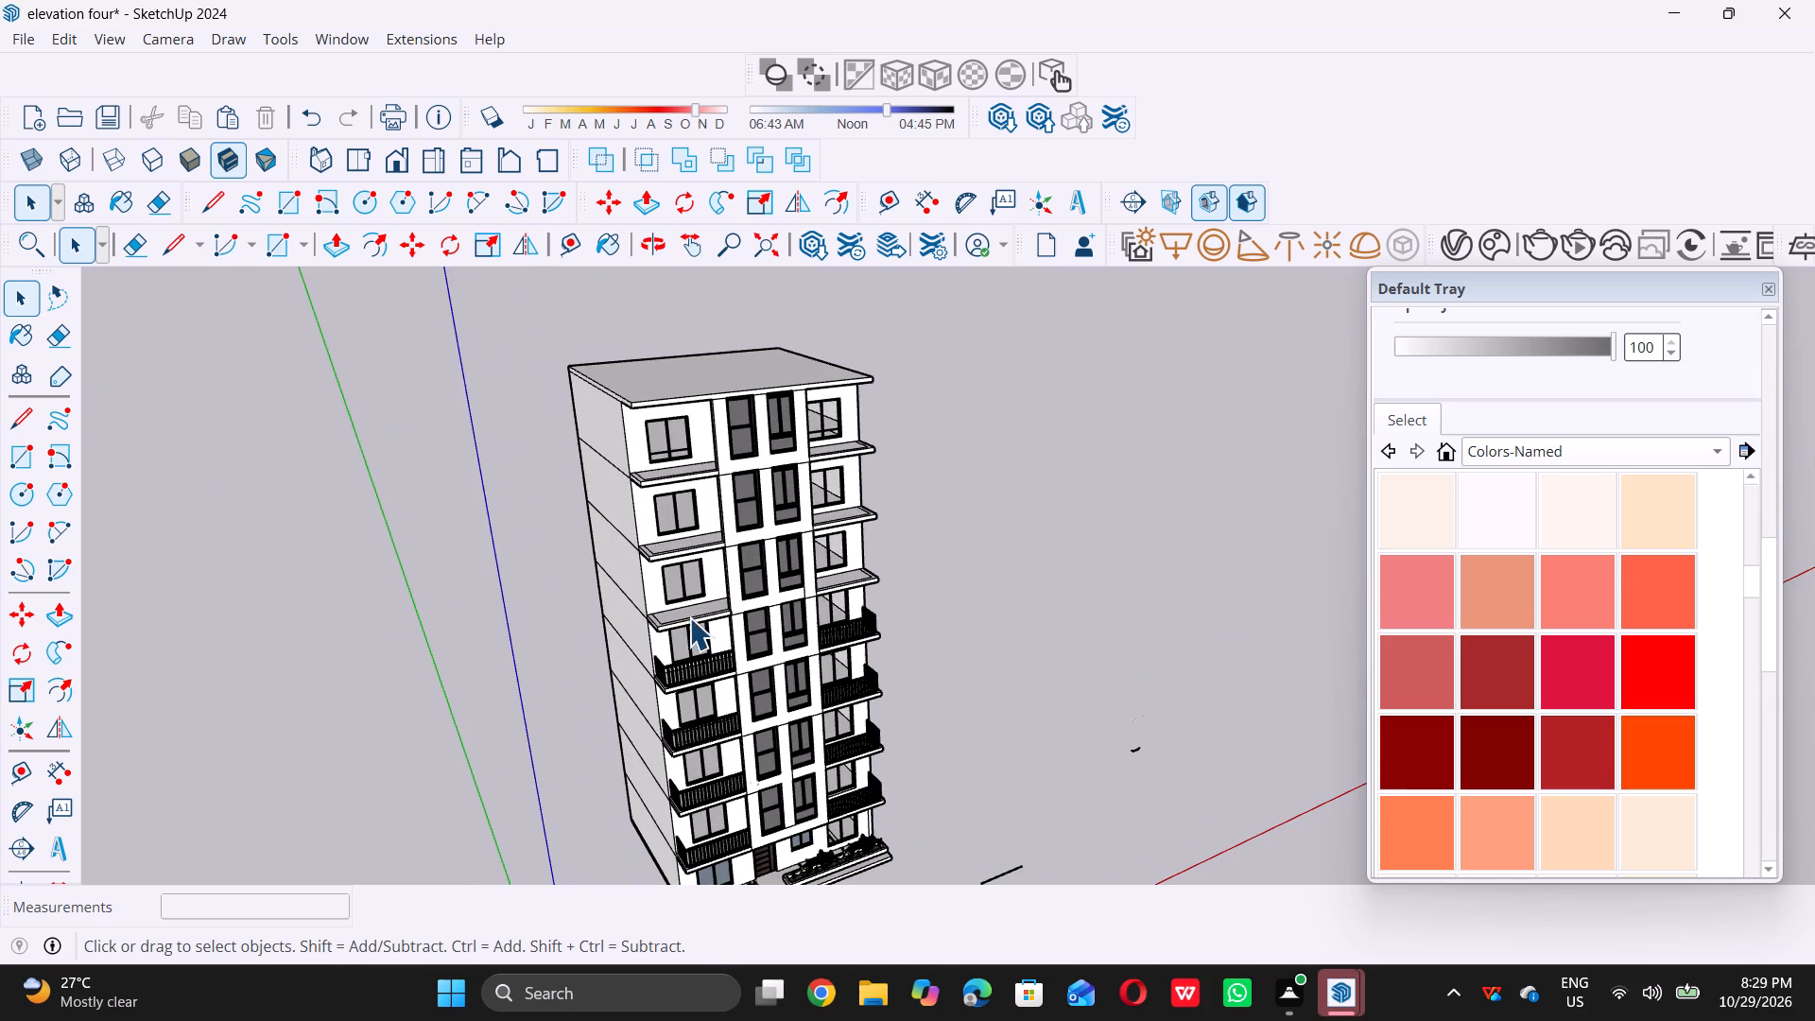
scroll(697, 556, "down", 5)
middle_click_drag(663, 662, 708, 633)
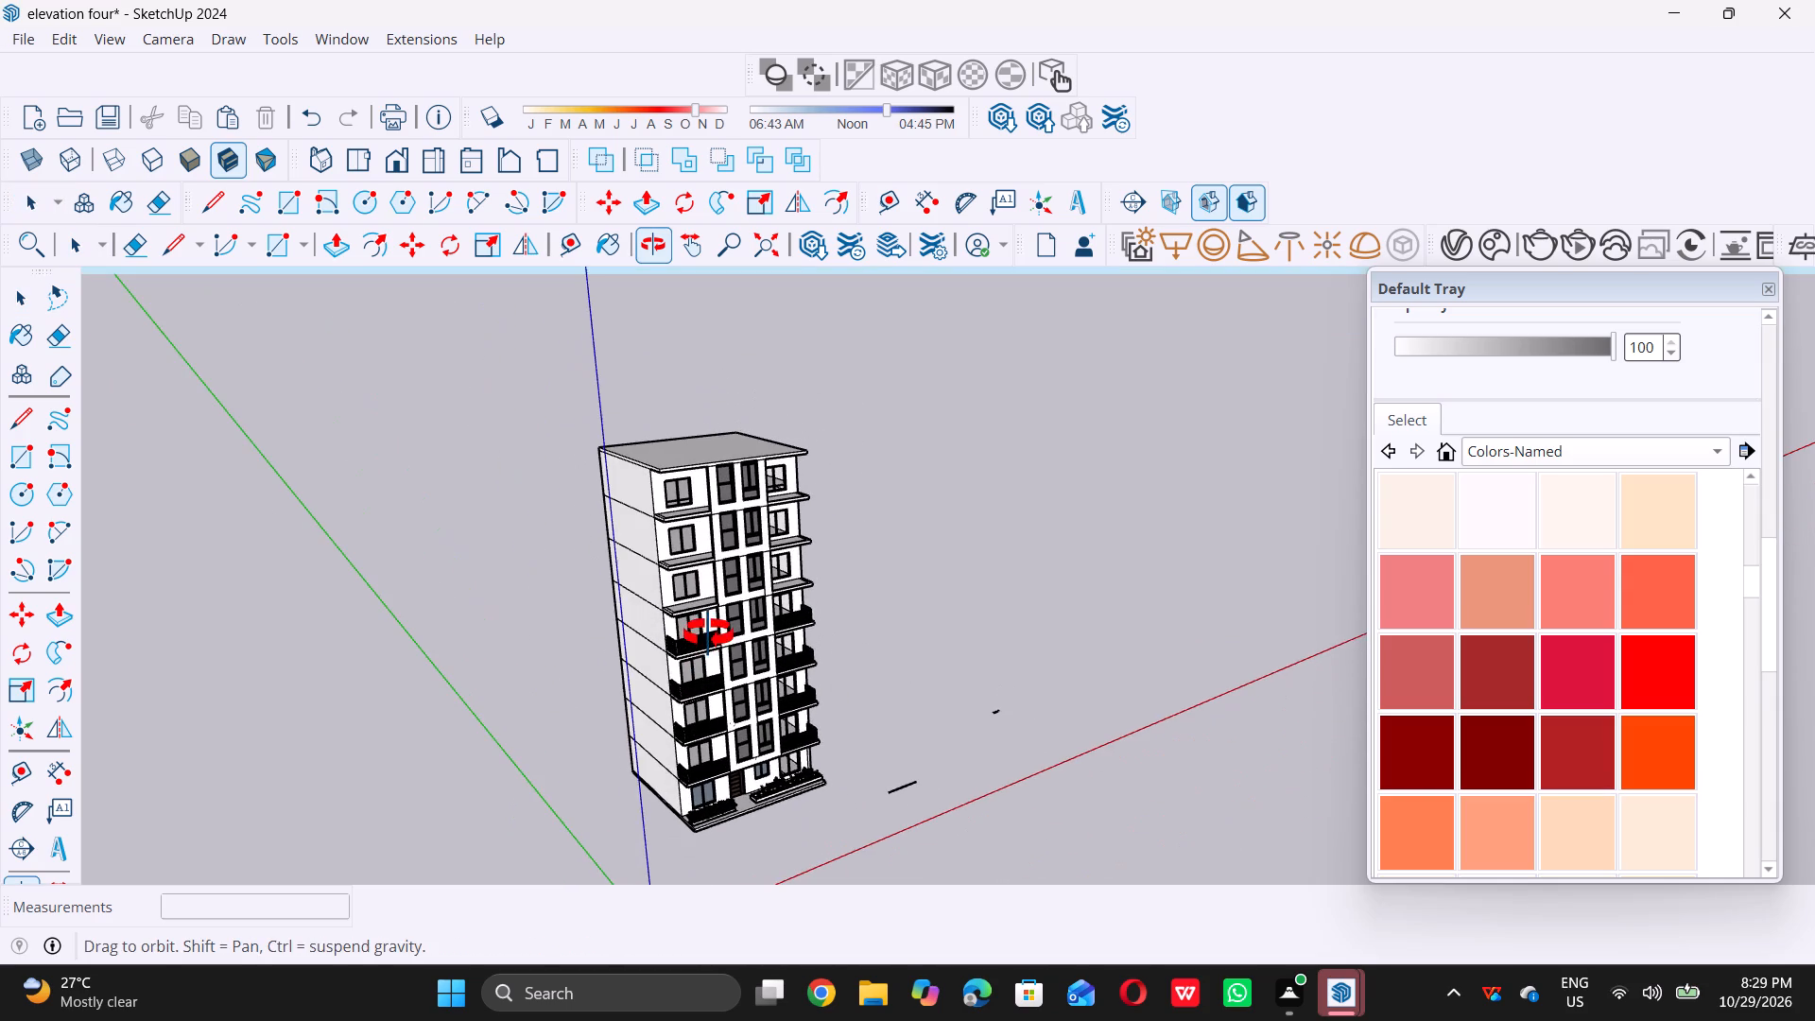
middle_click_drag(708, 633, 710, 633)
scroll(710, 633, "up", 6)
scroll(663, 644, "down", 10)
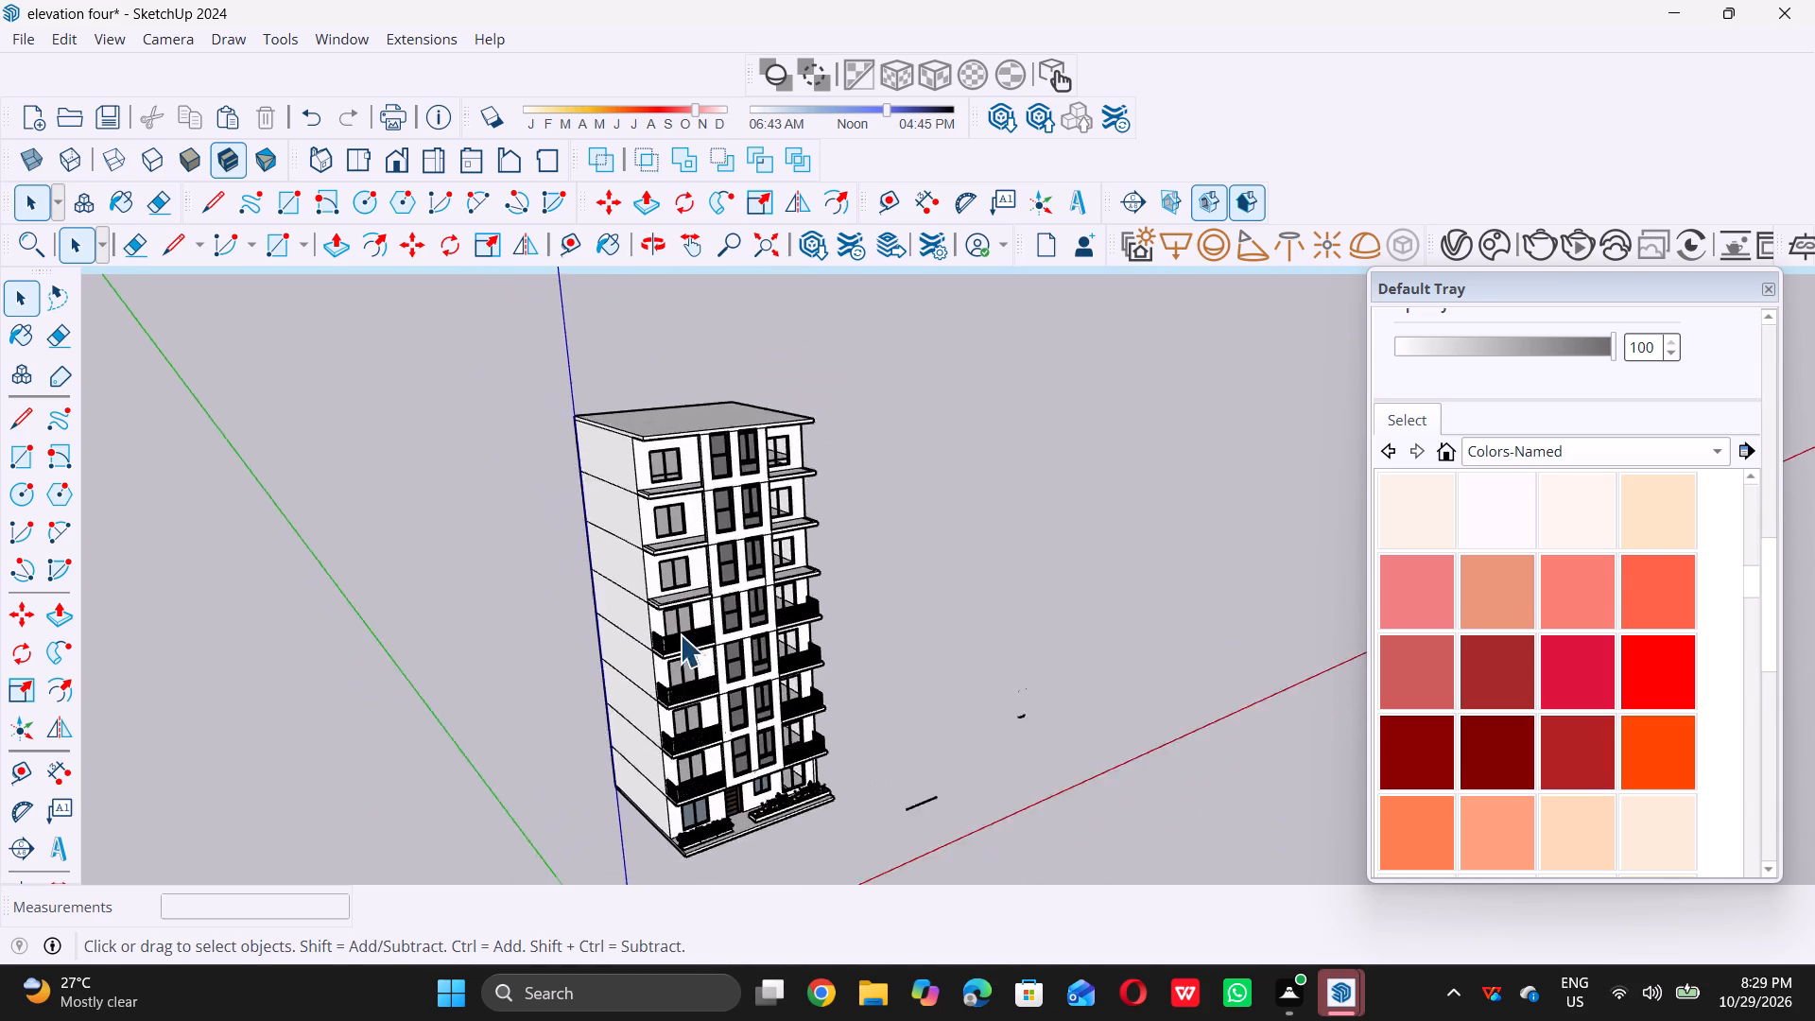
Copy the topmost left balcony railing about 10' up onto the bare balcony slab on the level above.
scroll(620, 637, "up", 5)
scroll(697, 603, "up", 17)
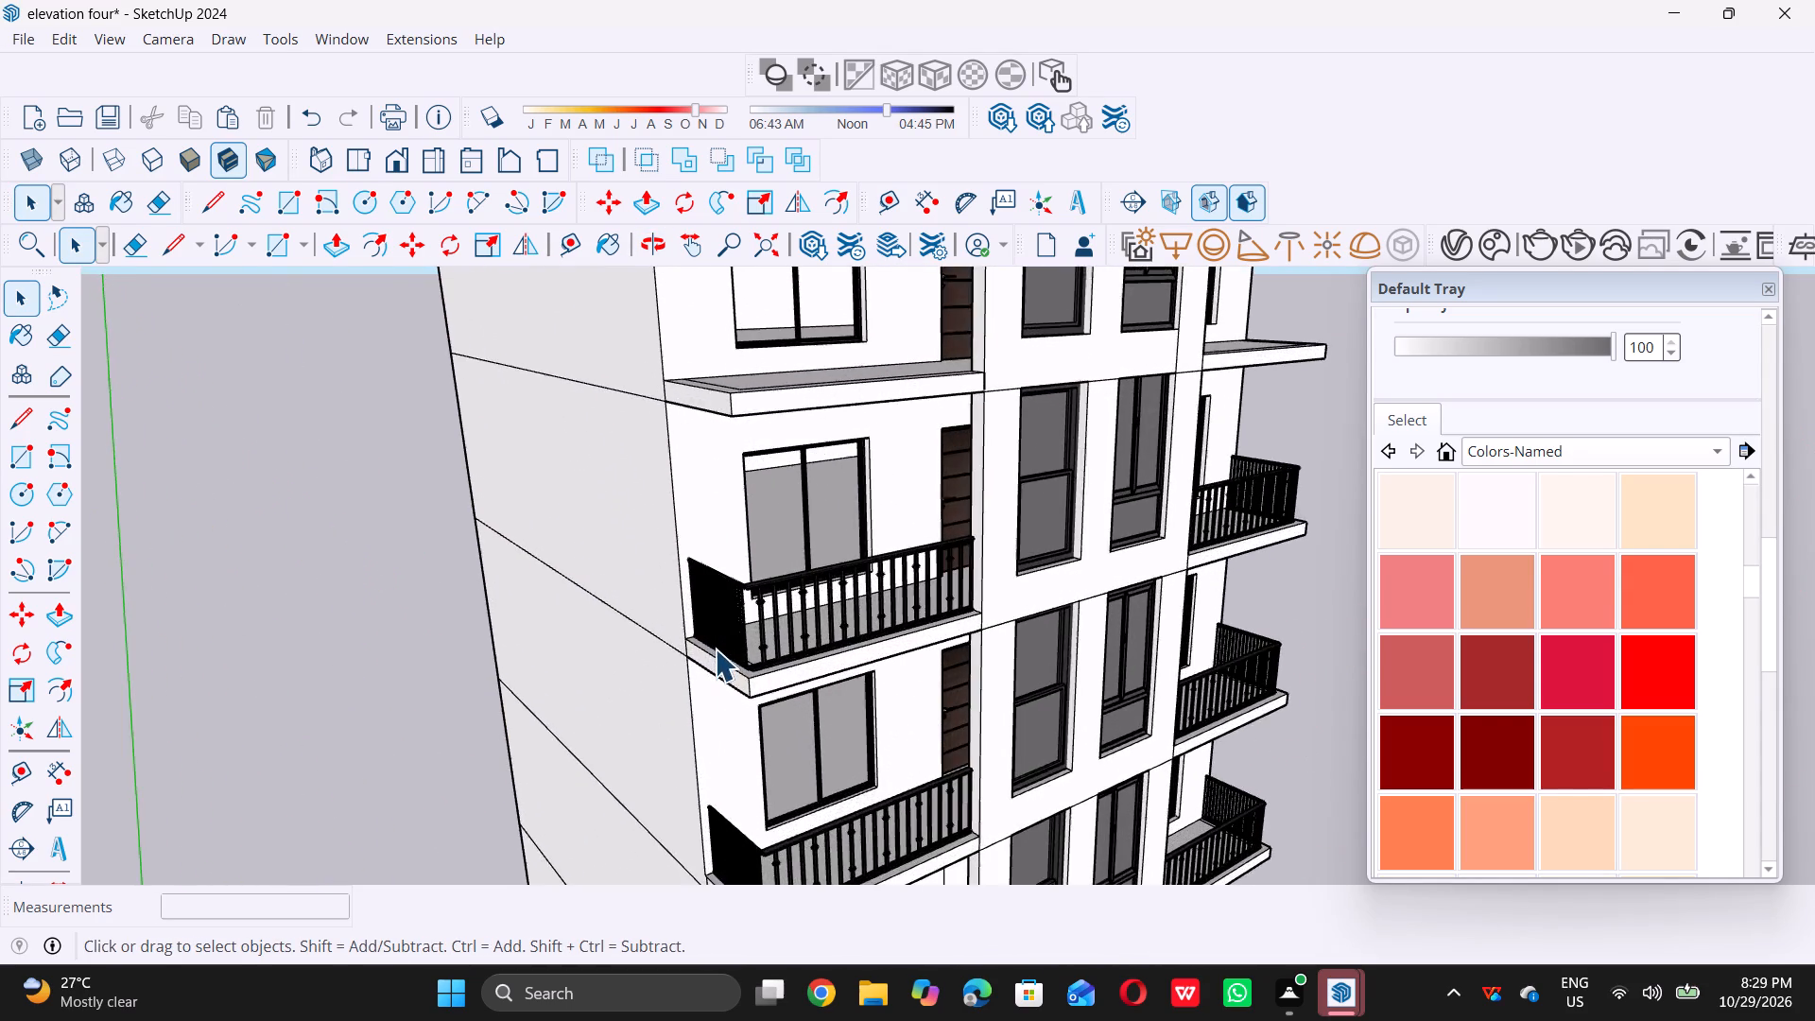
scroll(719, 649, "up", 4)
left_click(722, 645)
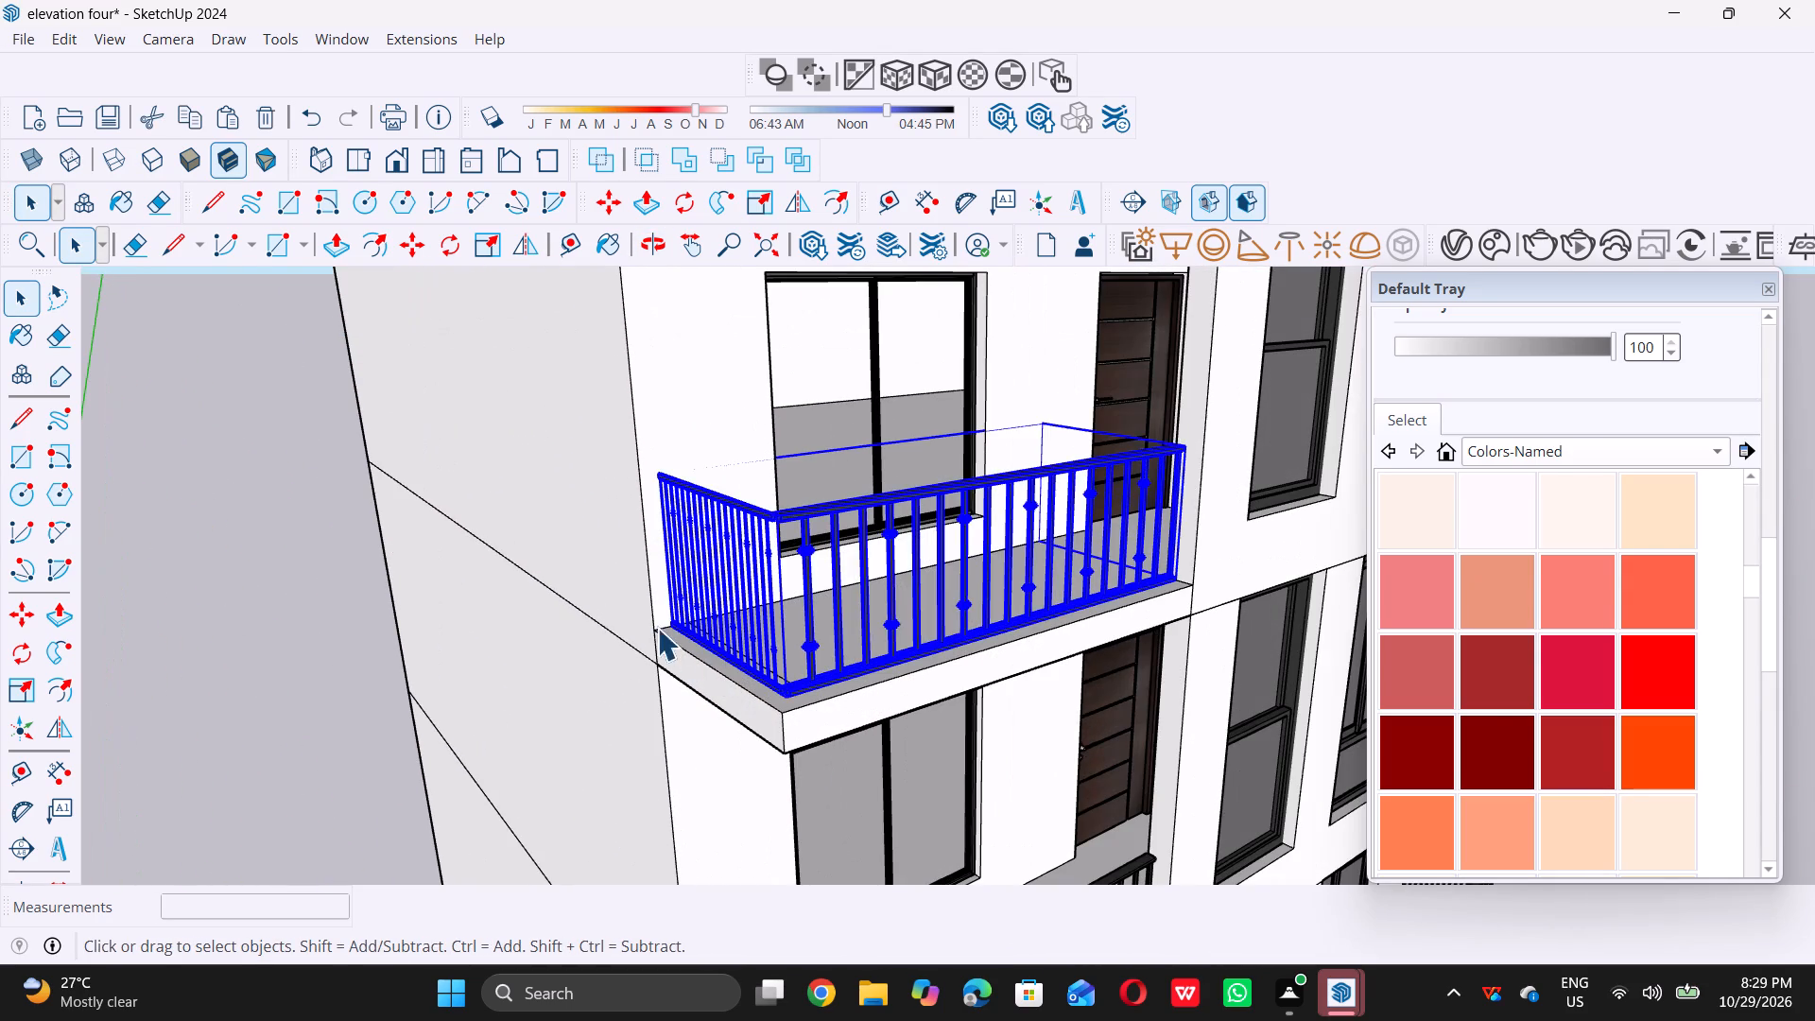
scroll(655, 591, "up", 12)
key("m")
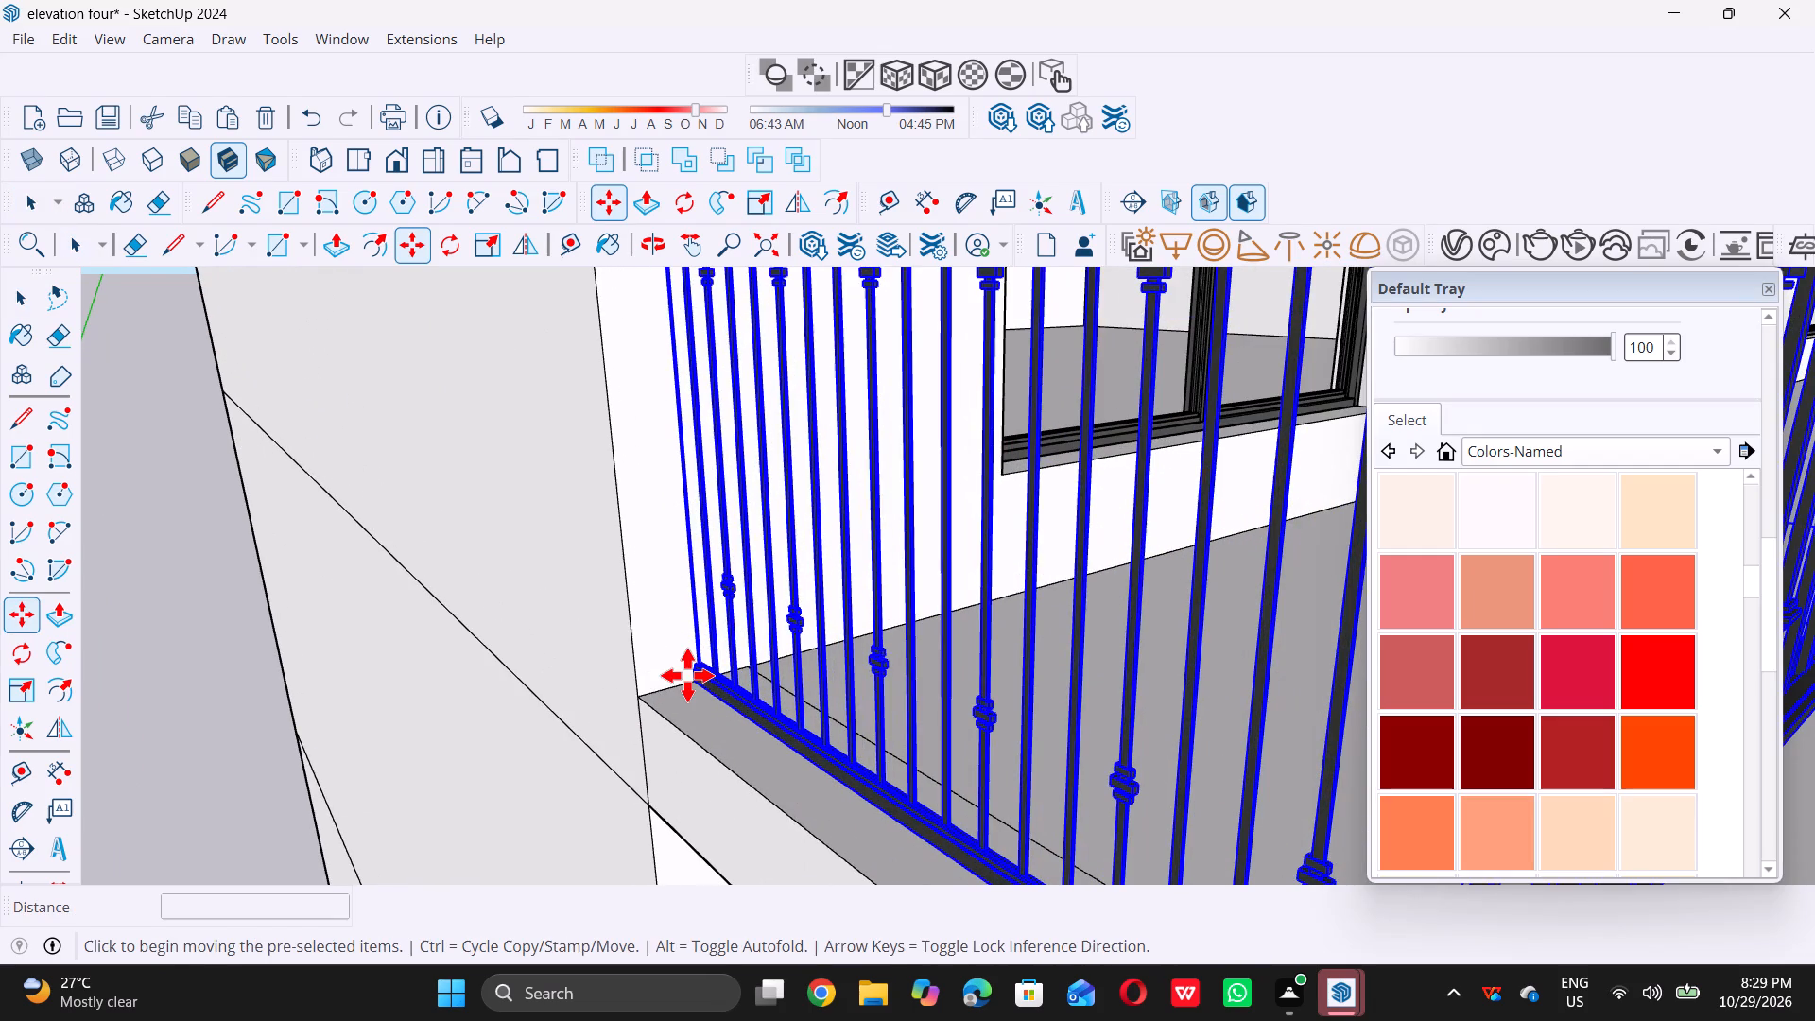
scroll(687, 675, "up", 11)
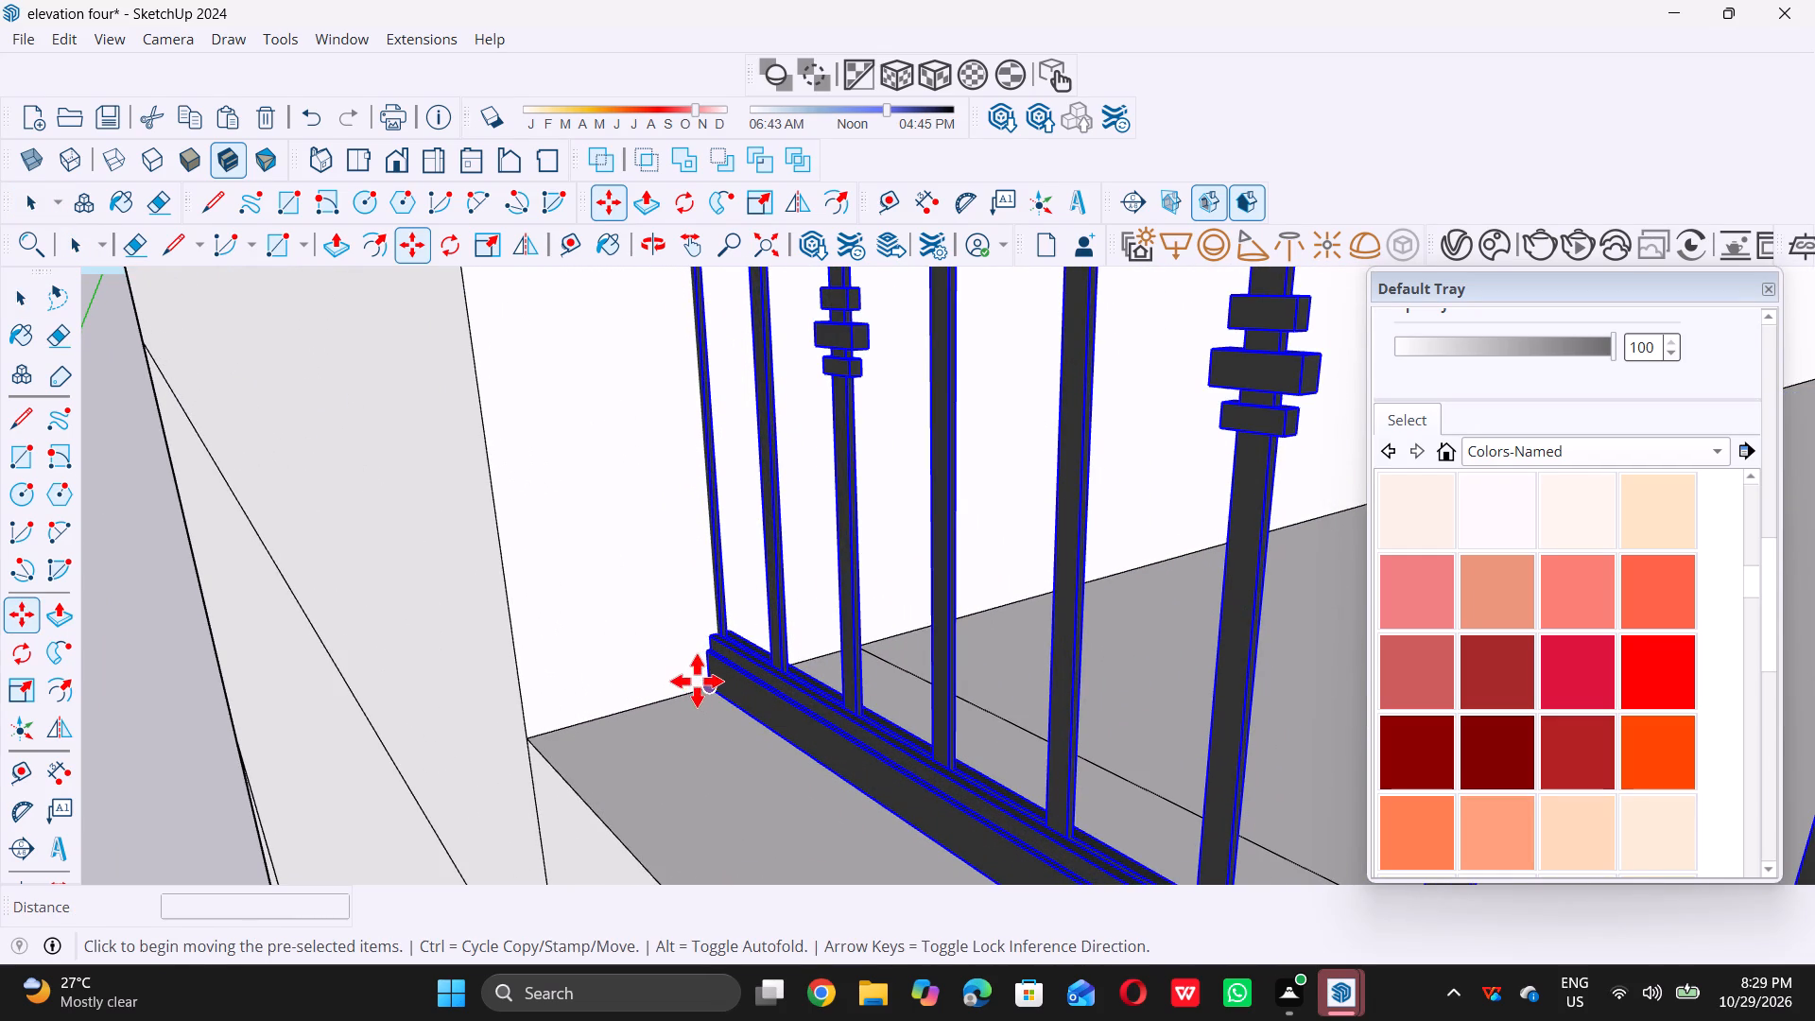
left_click(692, 681)
scroll(692, 681, "down", 5)
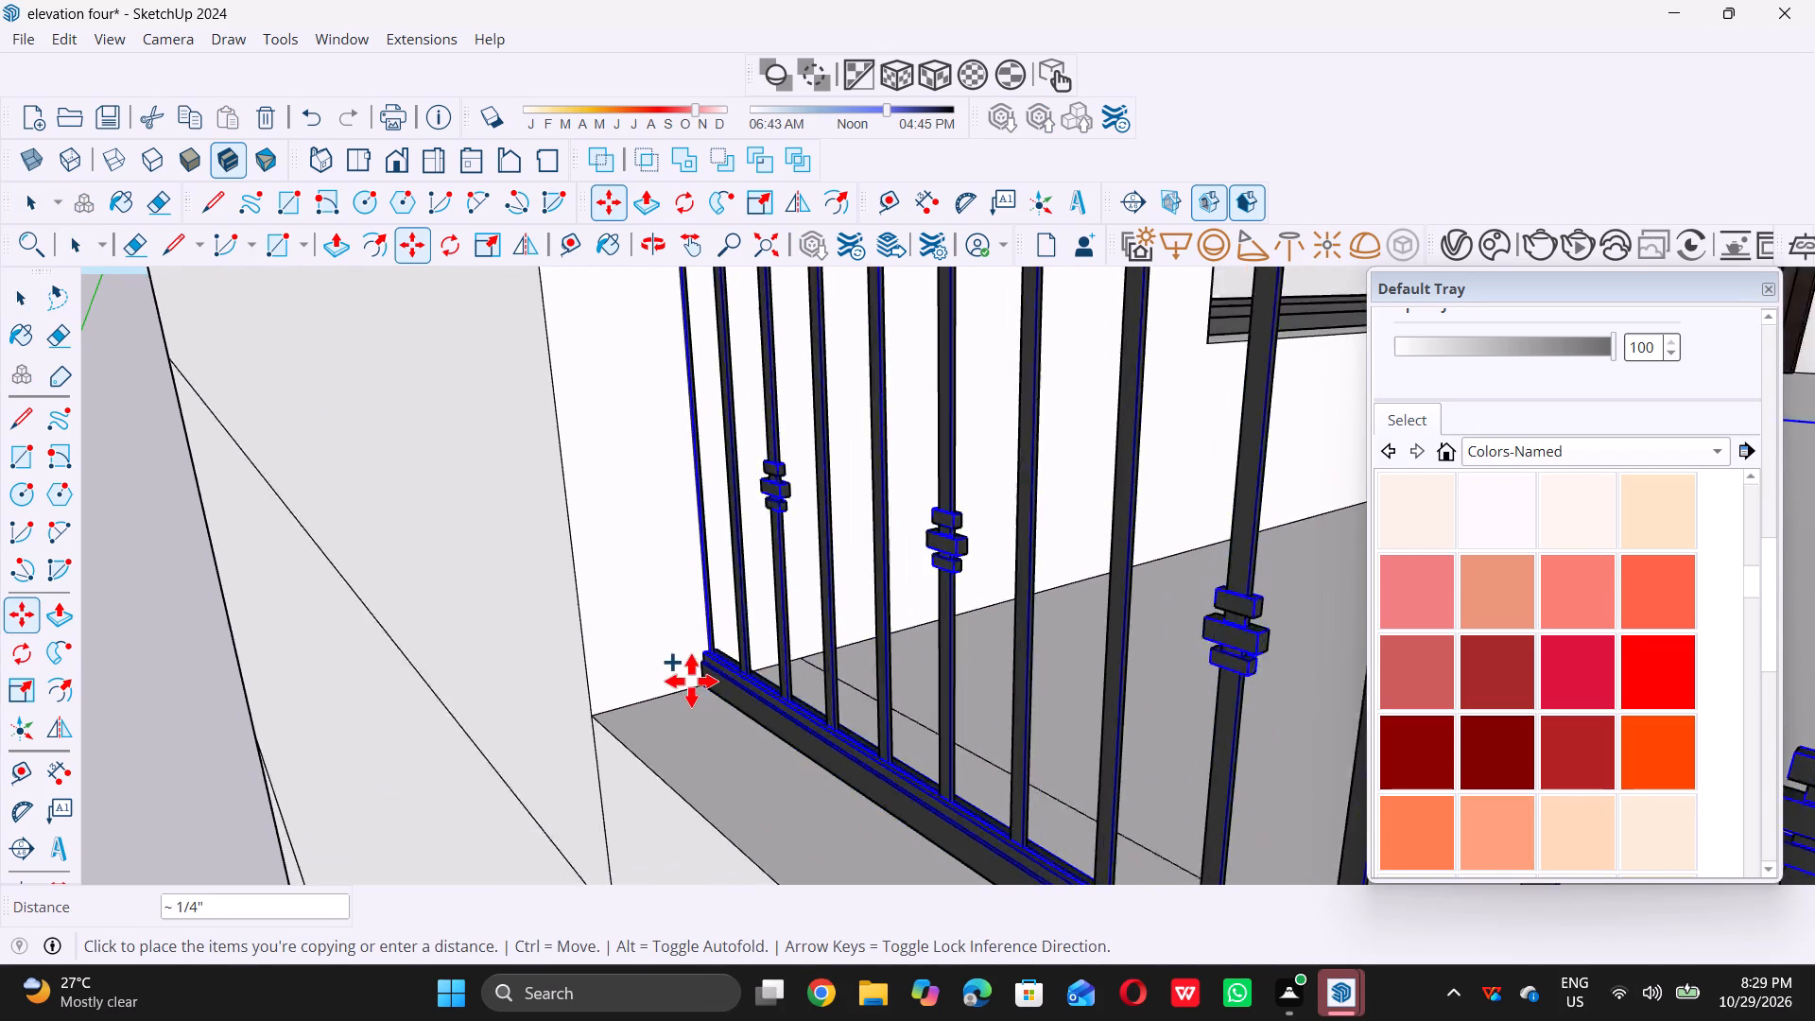
scroll(691, 681, "down", 20)
scroll(691, 681, "down", 11)
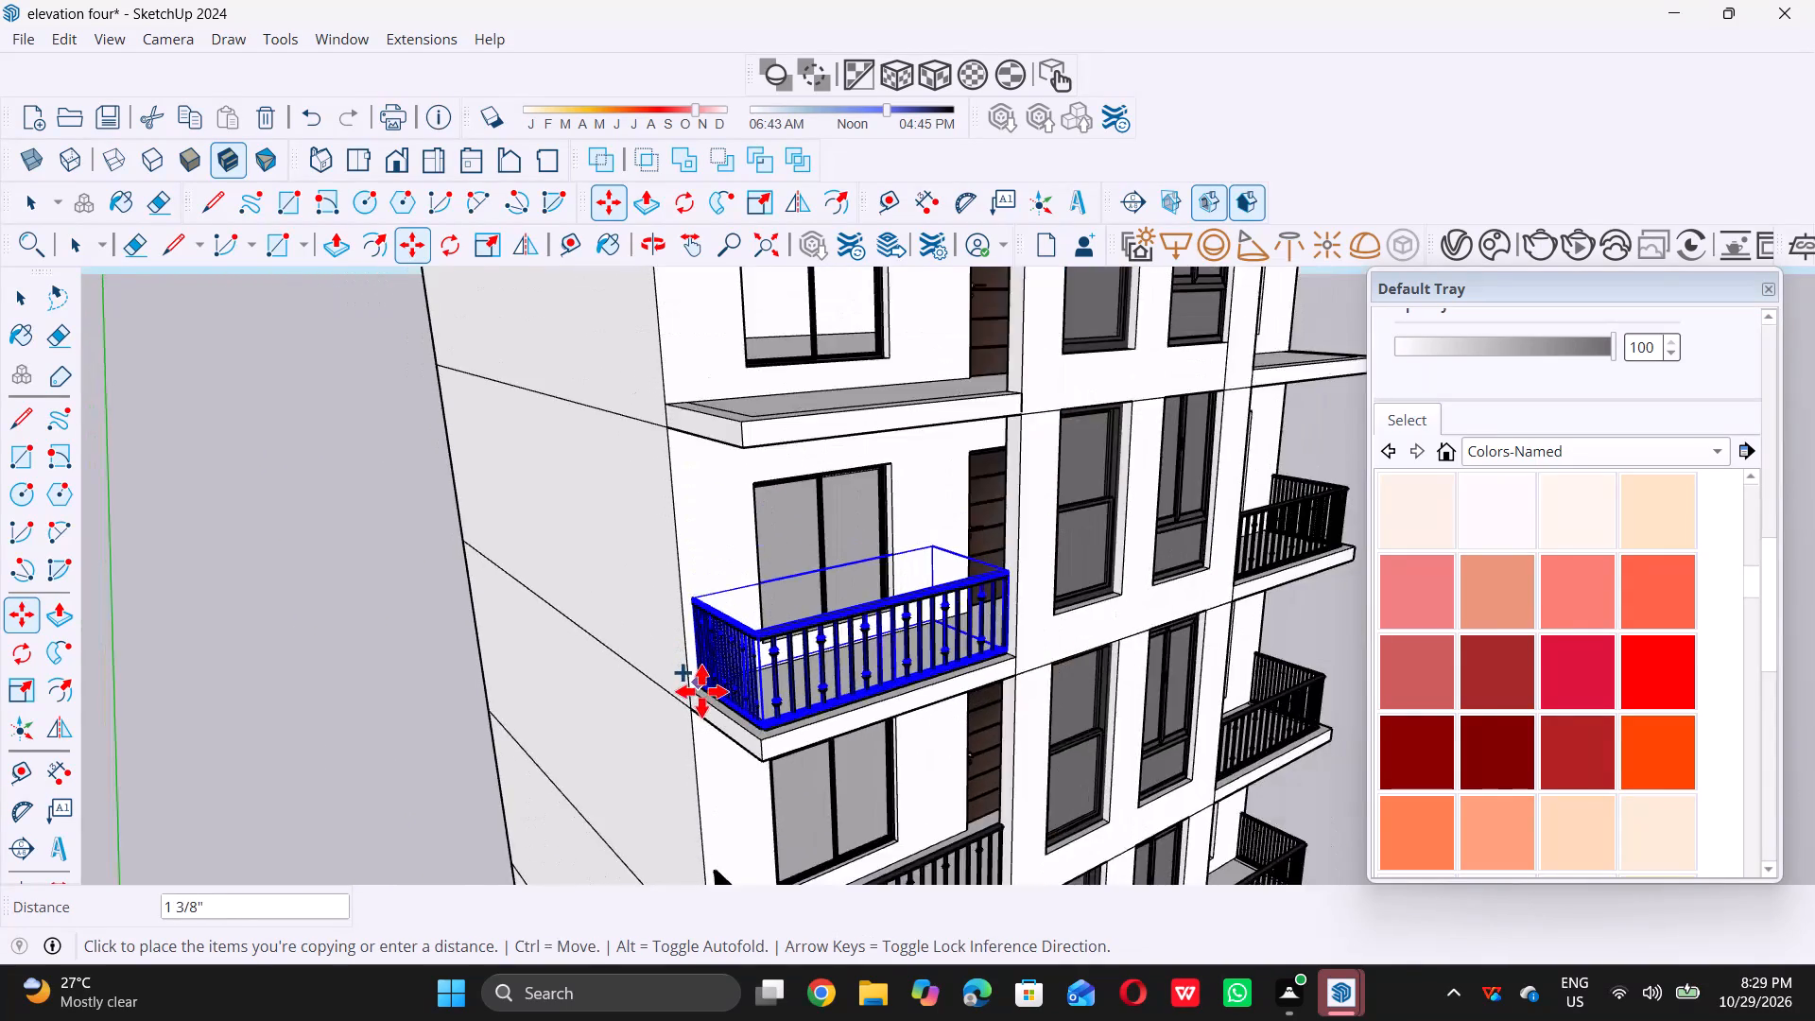
scroll(705, 511, "up", 14)
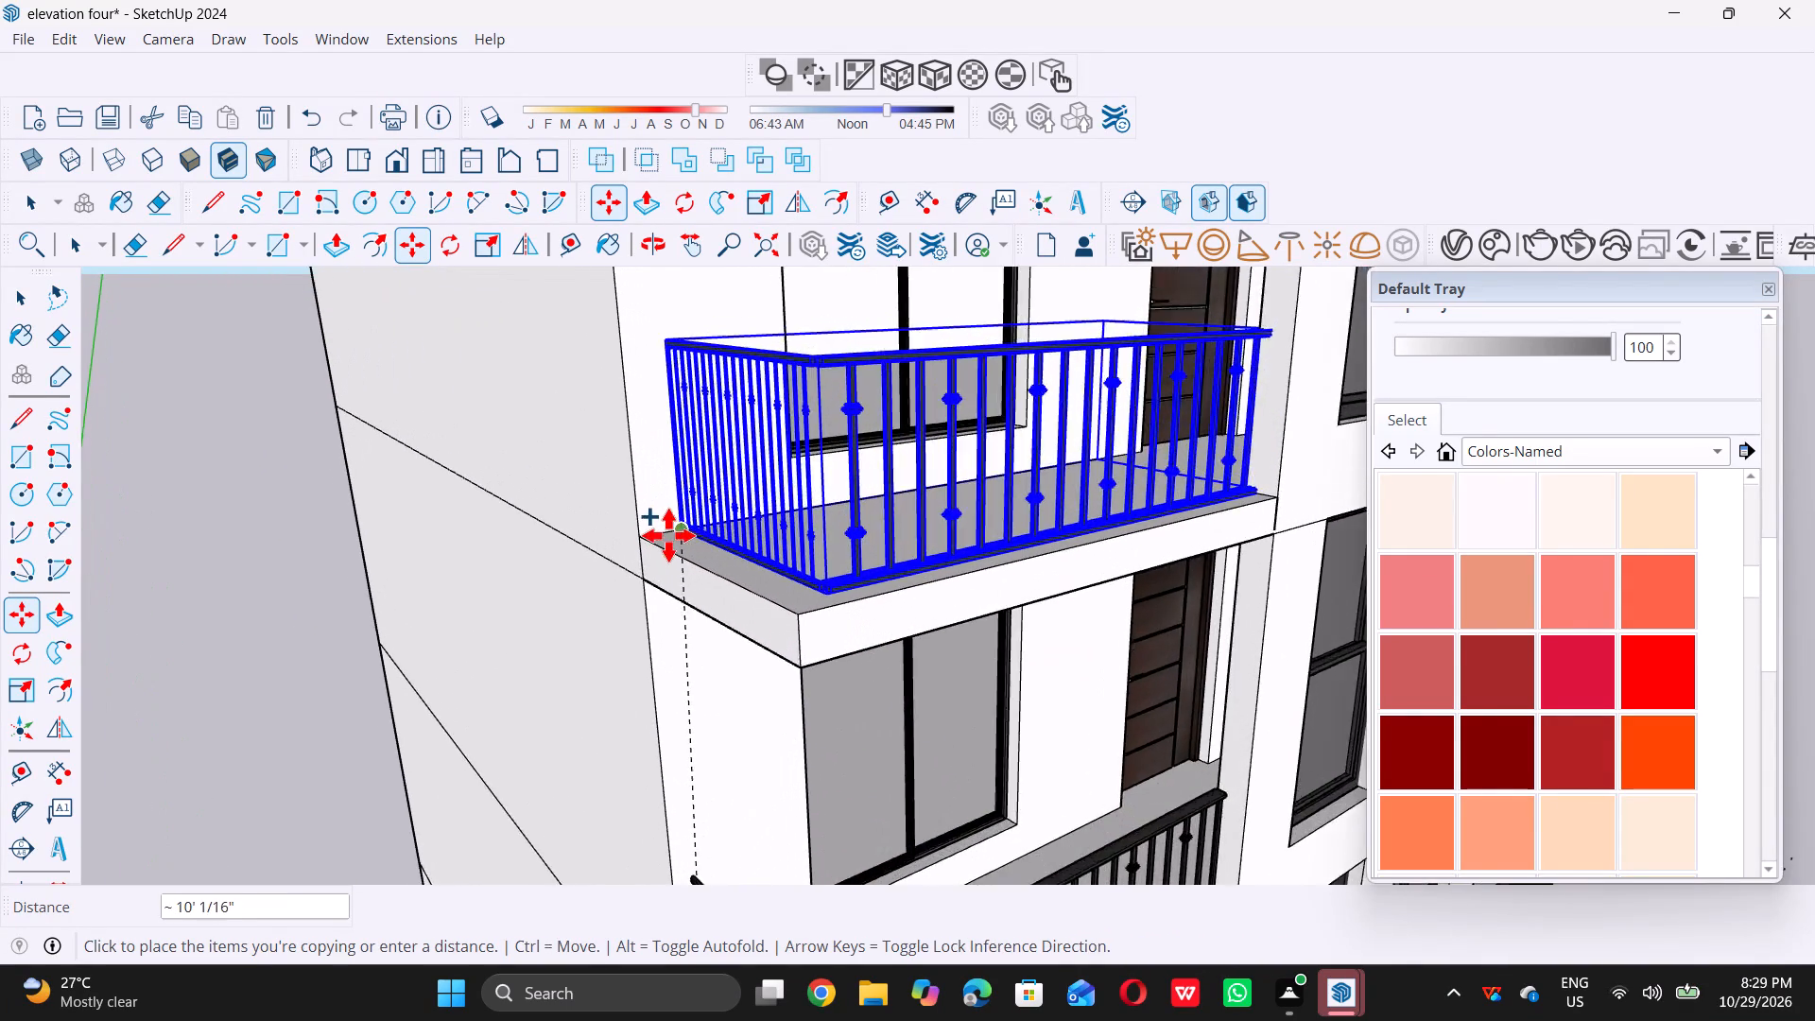
scroll(668, 535, "up", 13)
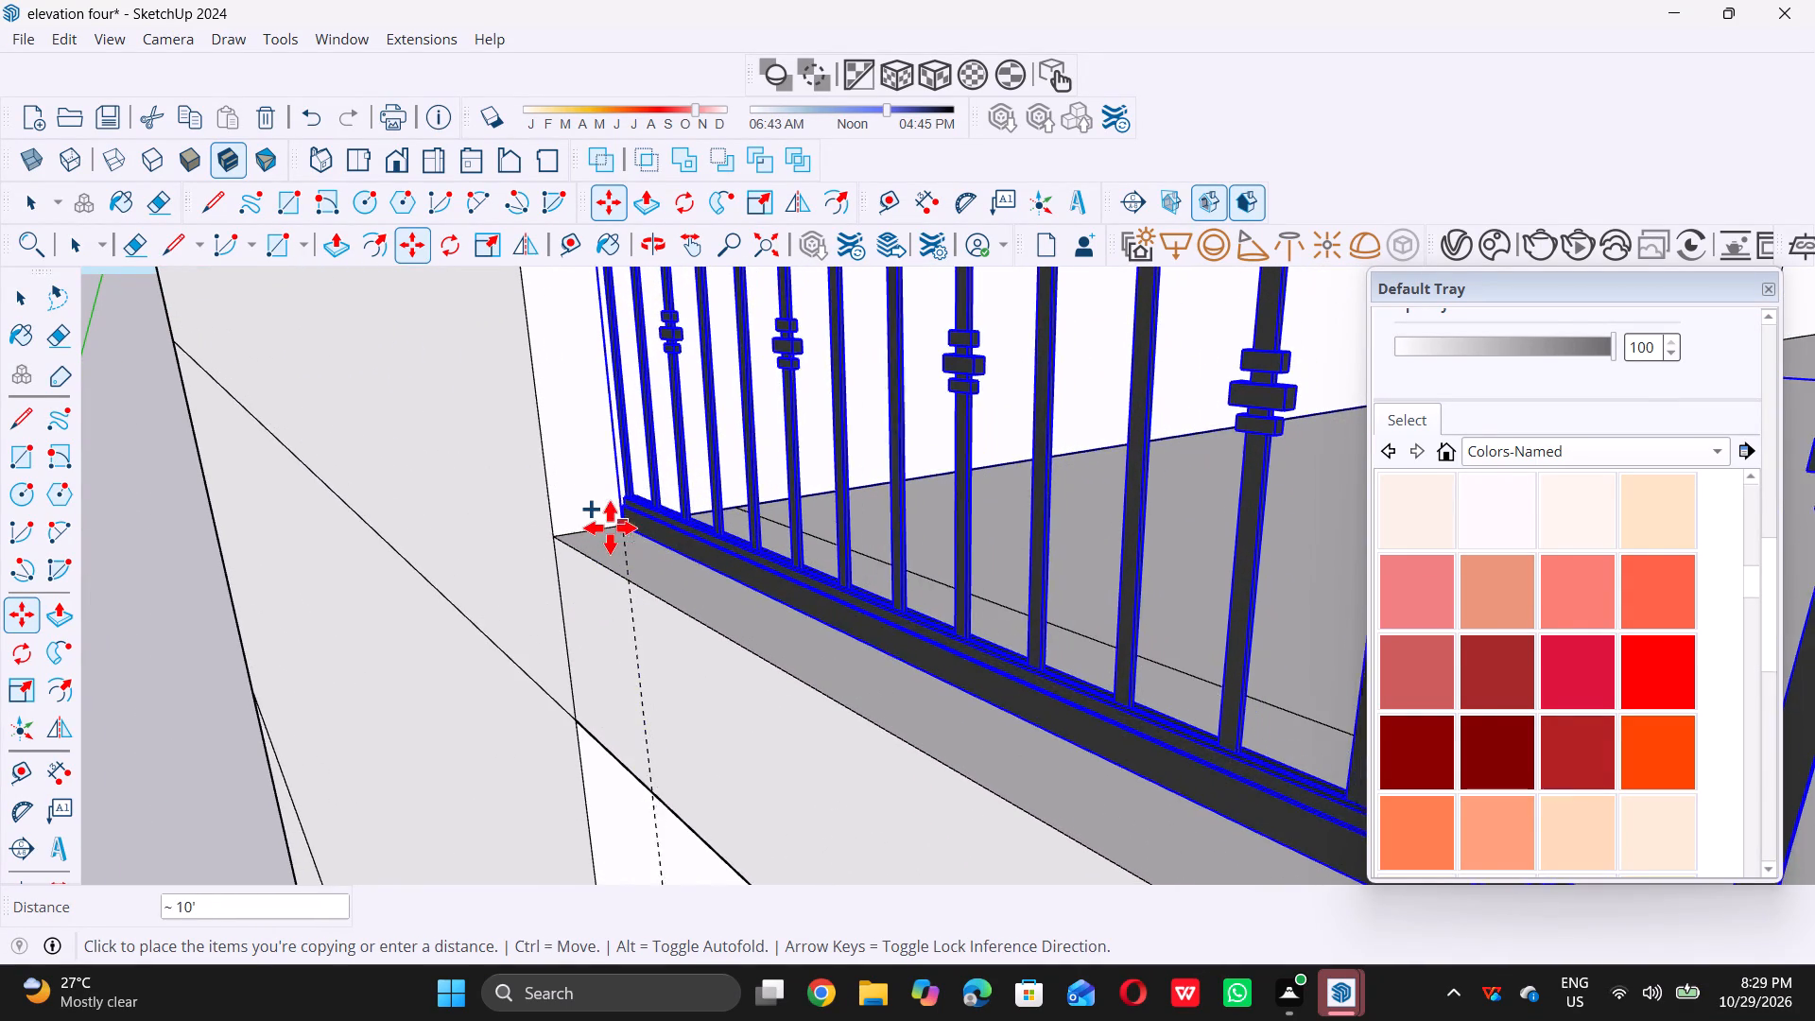
scroll(612, 517, "up", 5)
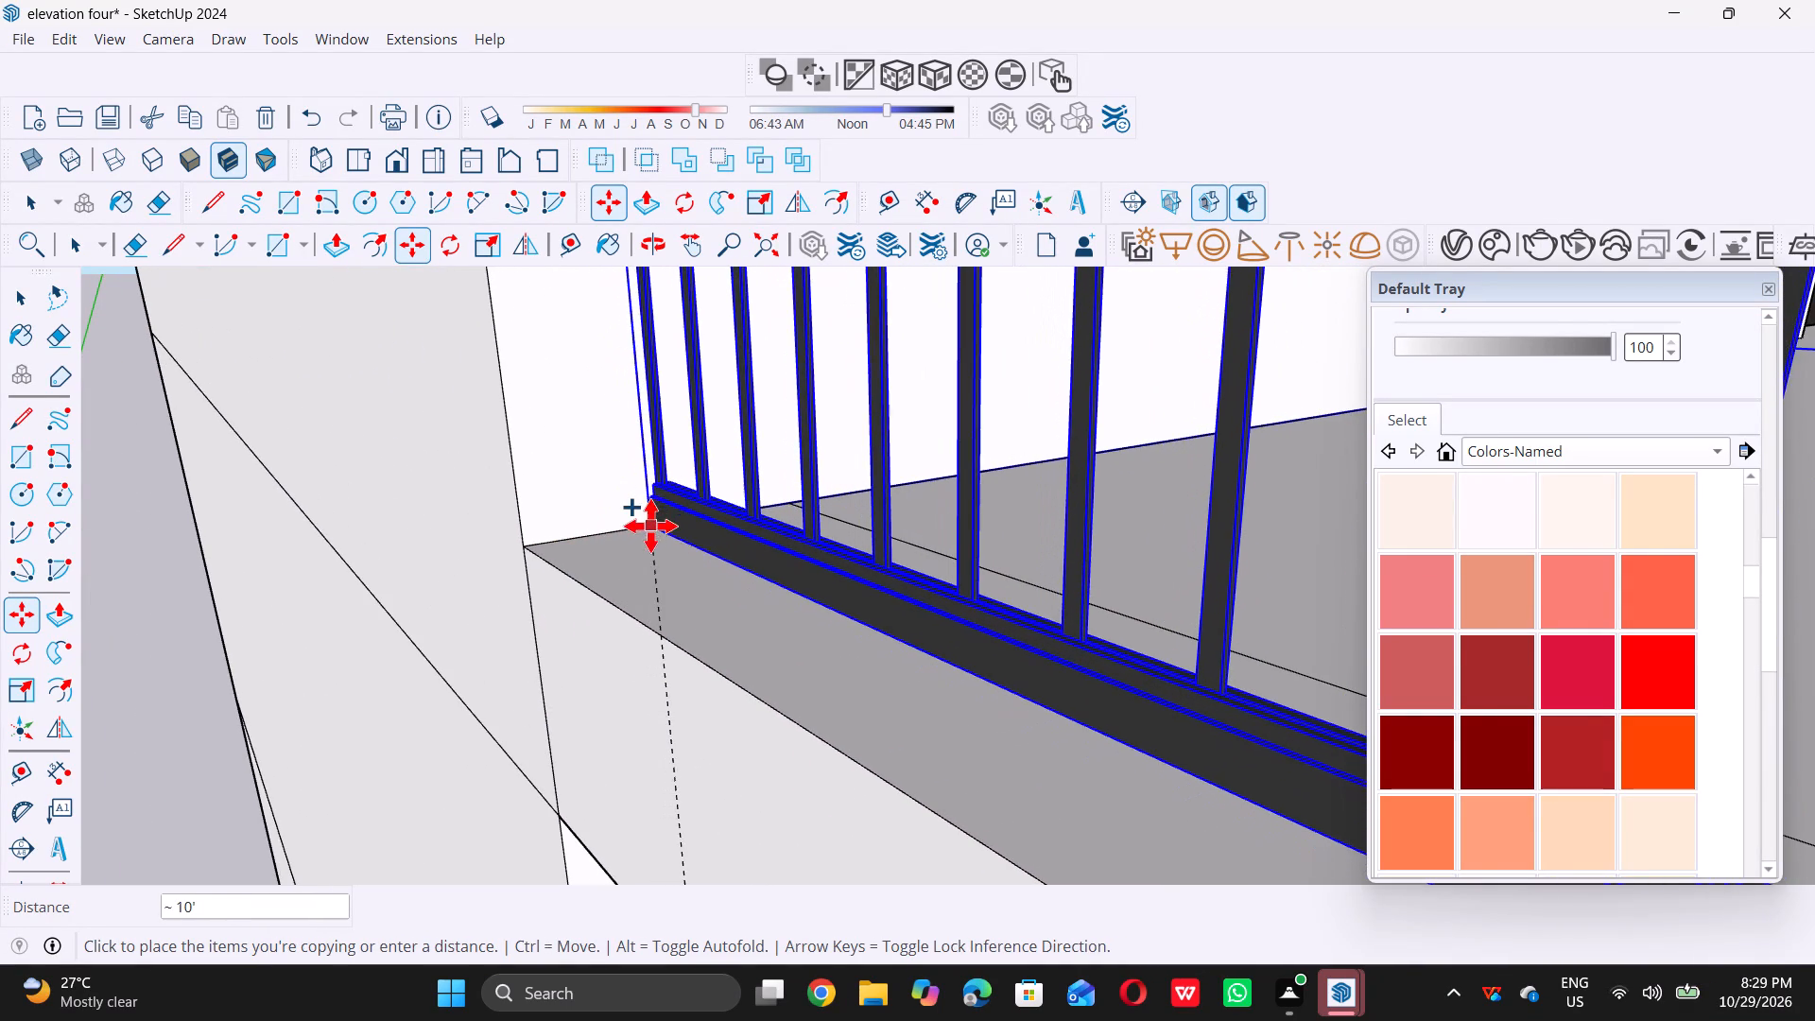
scroll(637, 514, "up", 8)
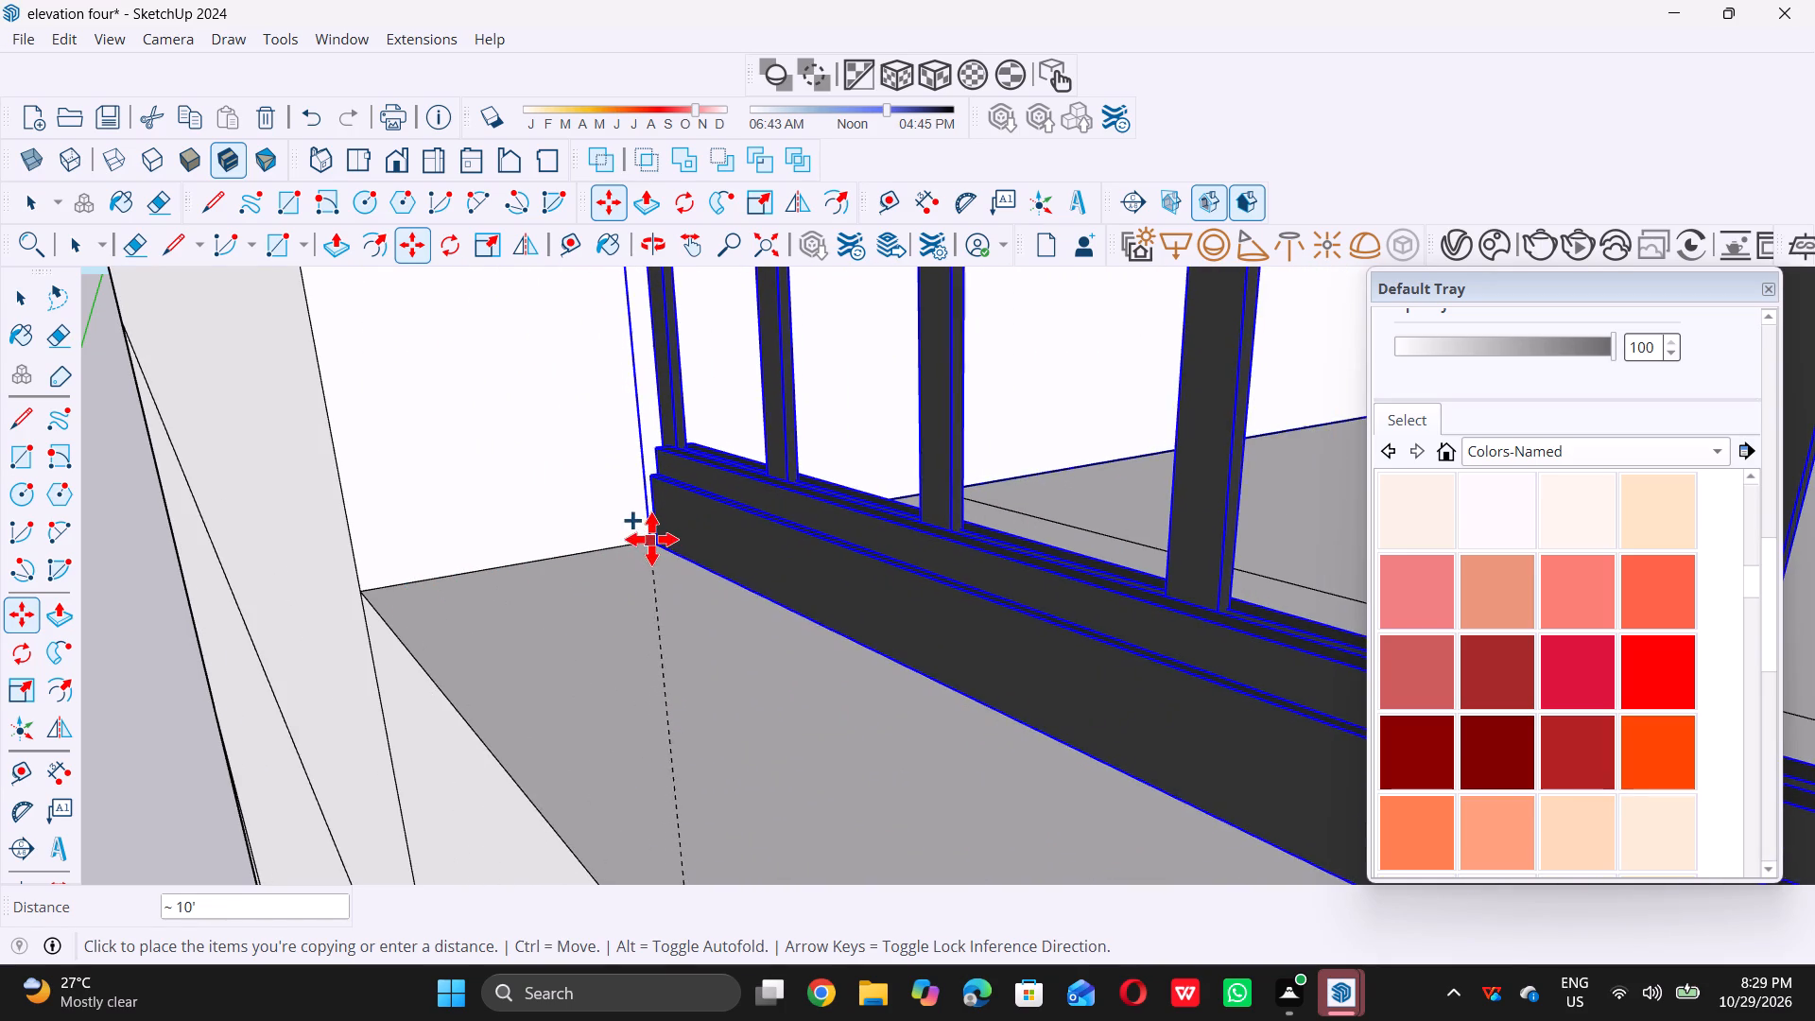
scroll(493, 607, "down", 6)
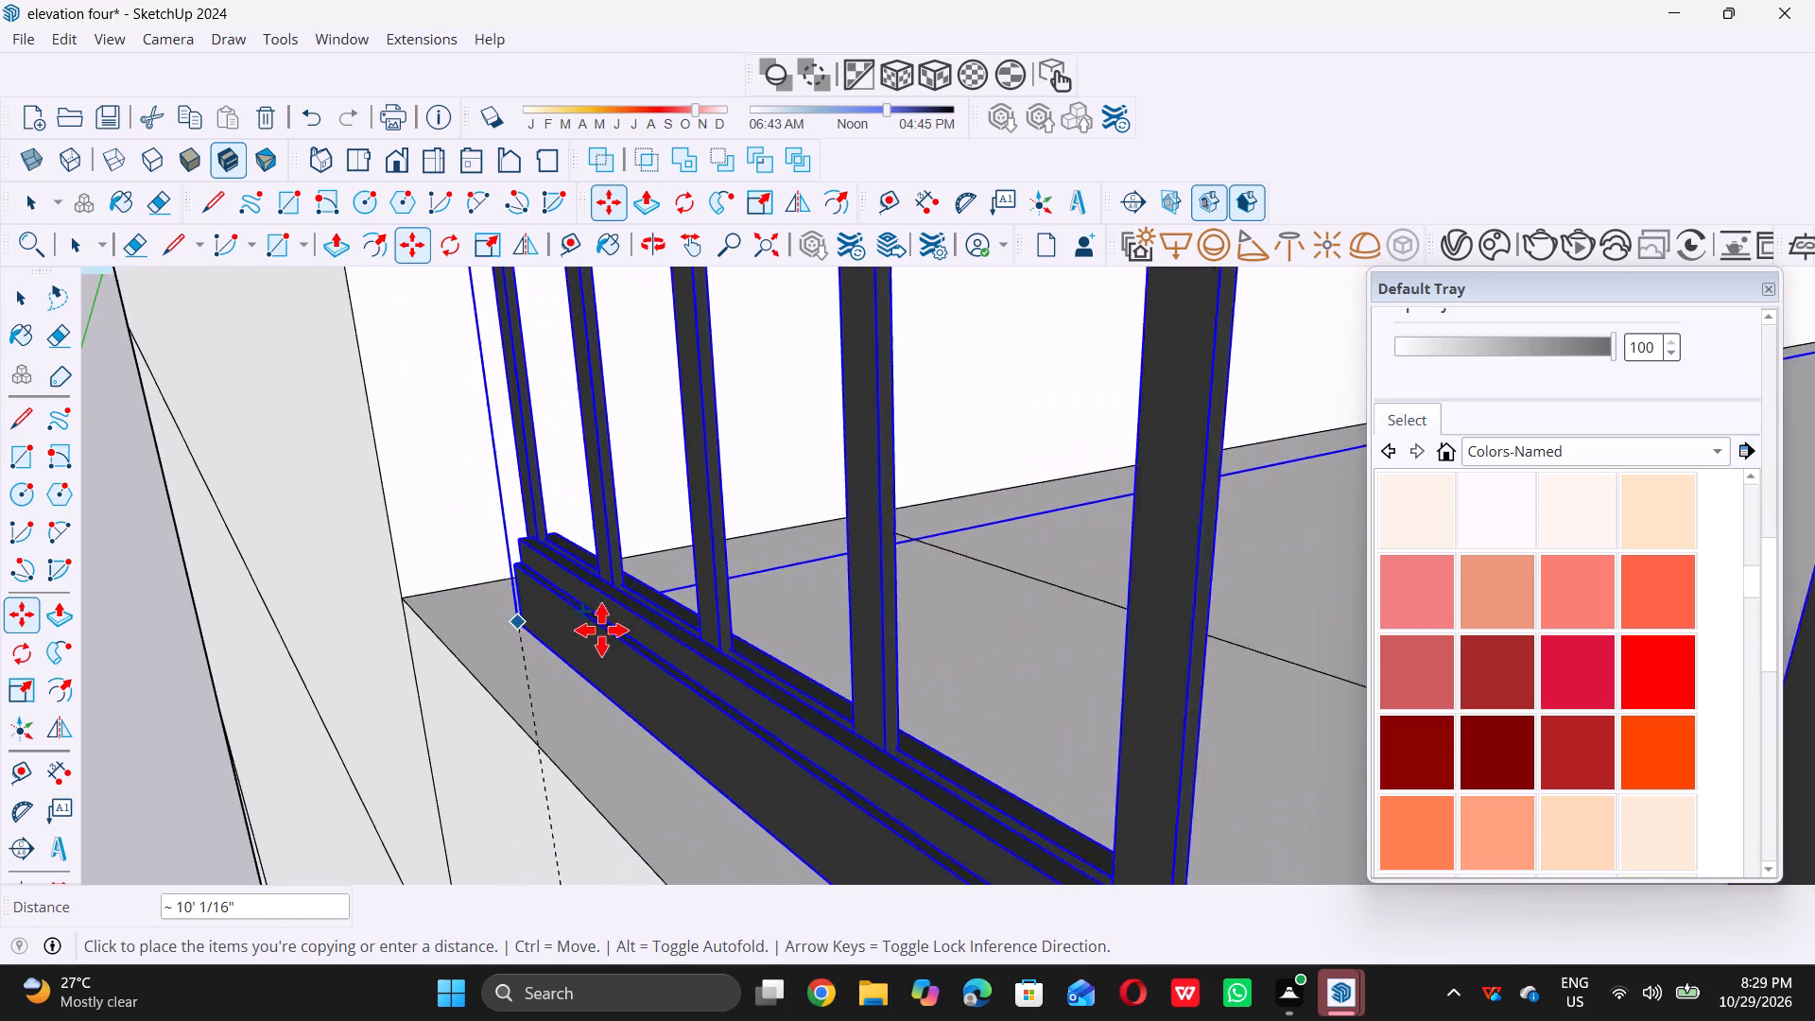
scroll(601, 630, "down", 4)
middle_click_drag(603, 634, 836, 649)
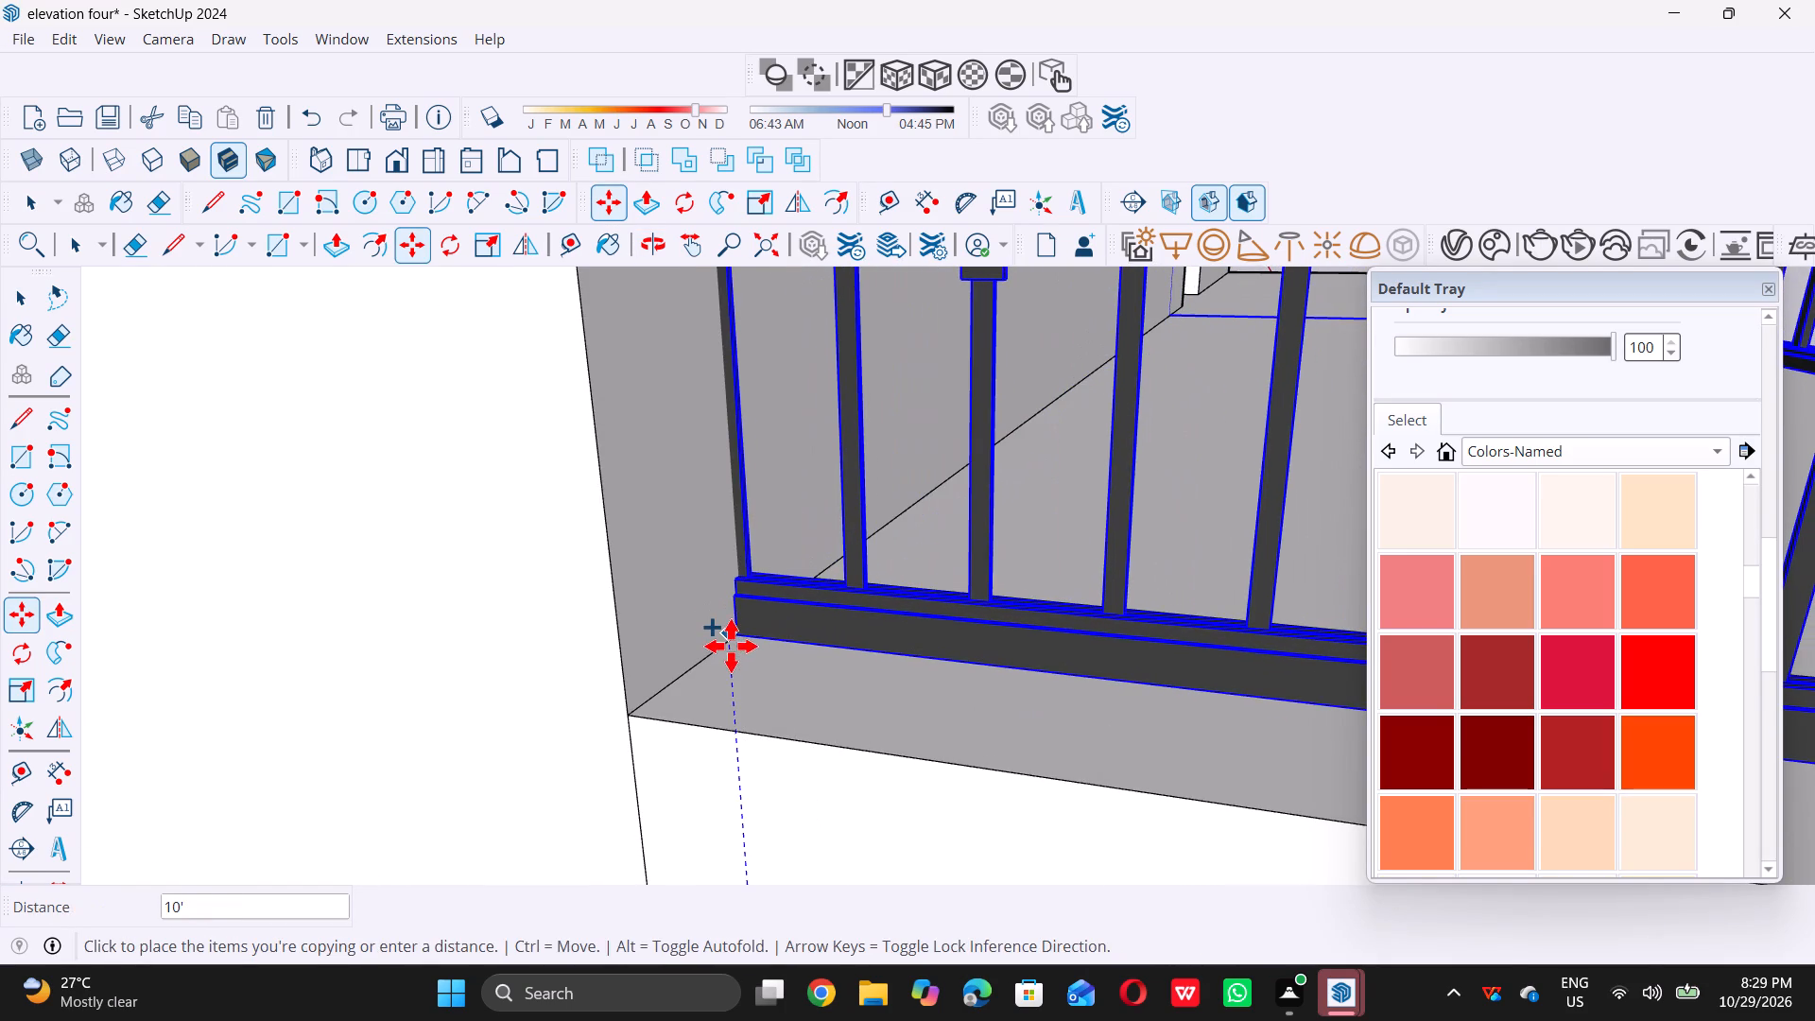
left_click(747, 633)
triple_click(747, 633)
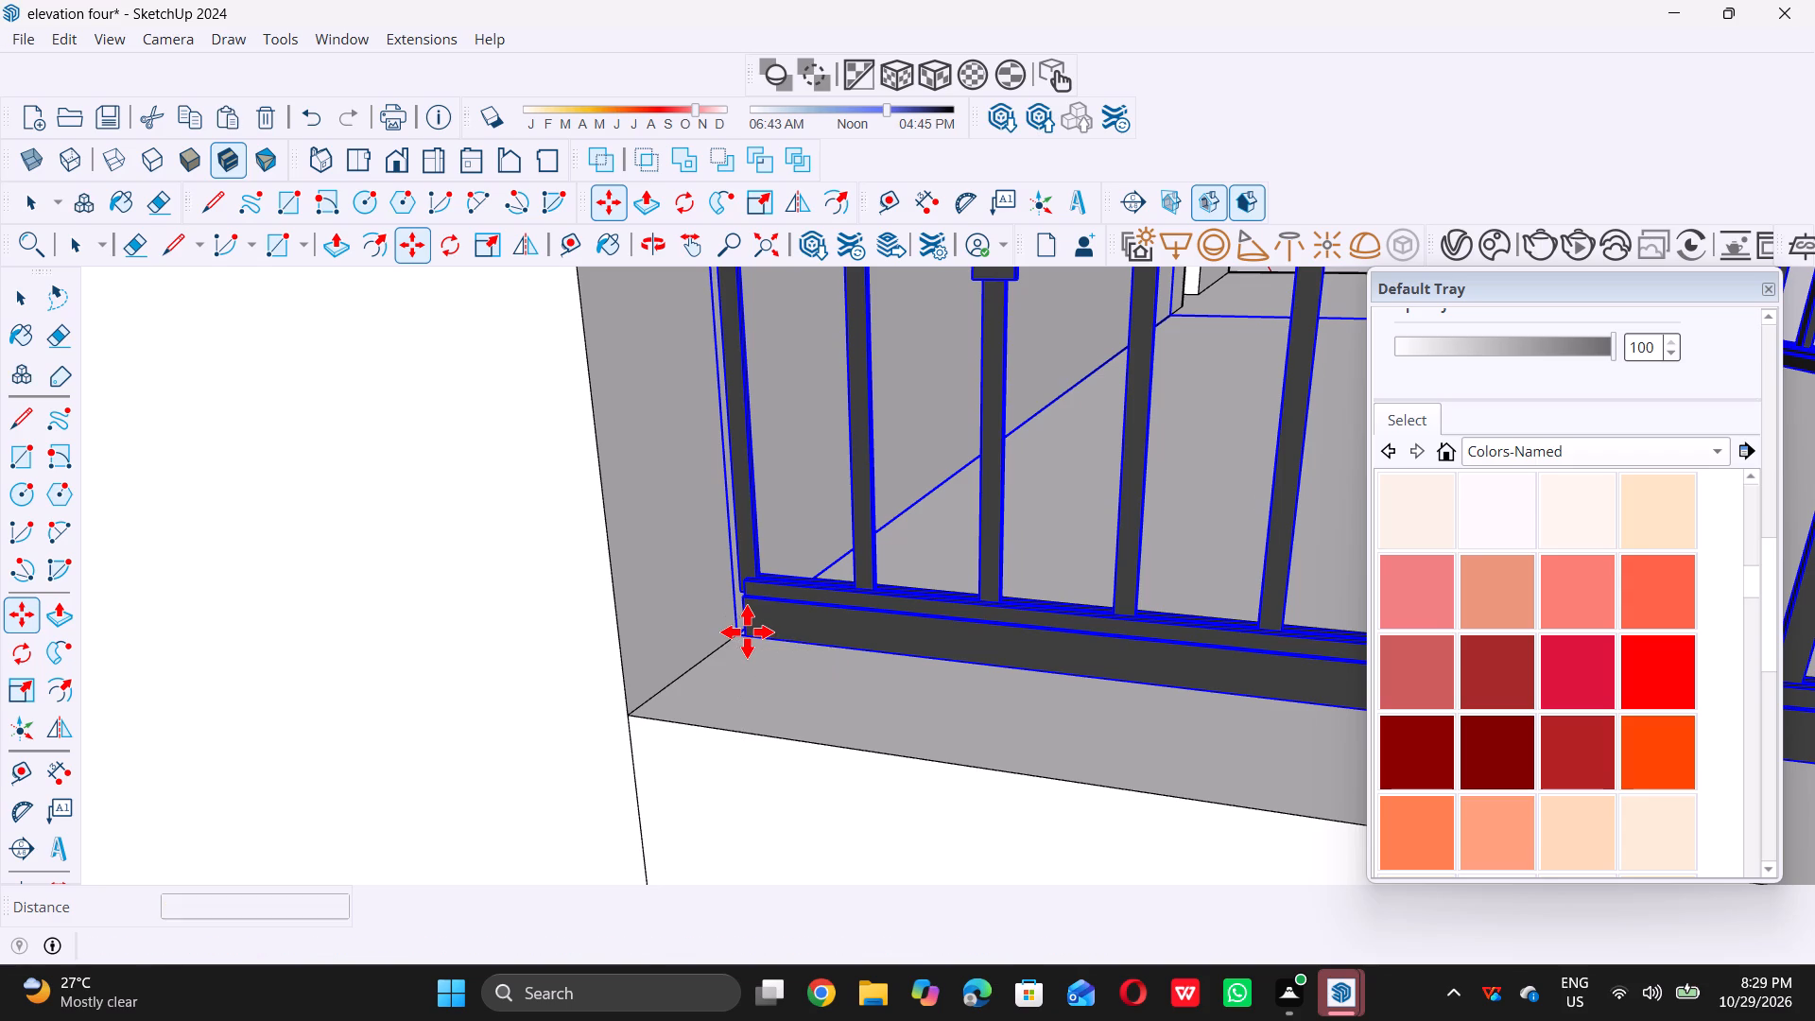
left_click(747, 632)
Copy the selected left balcony railing 10' 9" up onto the bare balcony slab one level below the top.
scroll(747, 632, "down", 20)
scroll(747, 632, "down", 3)
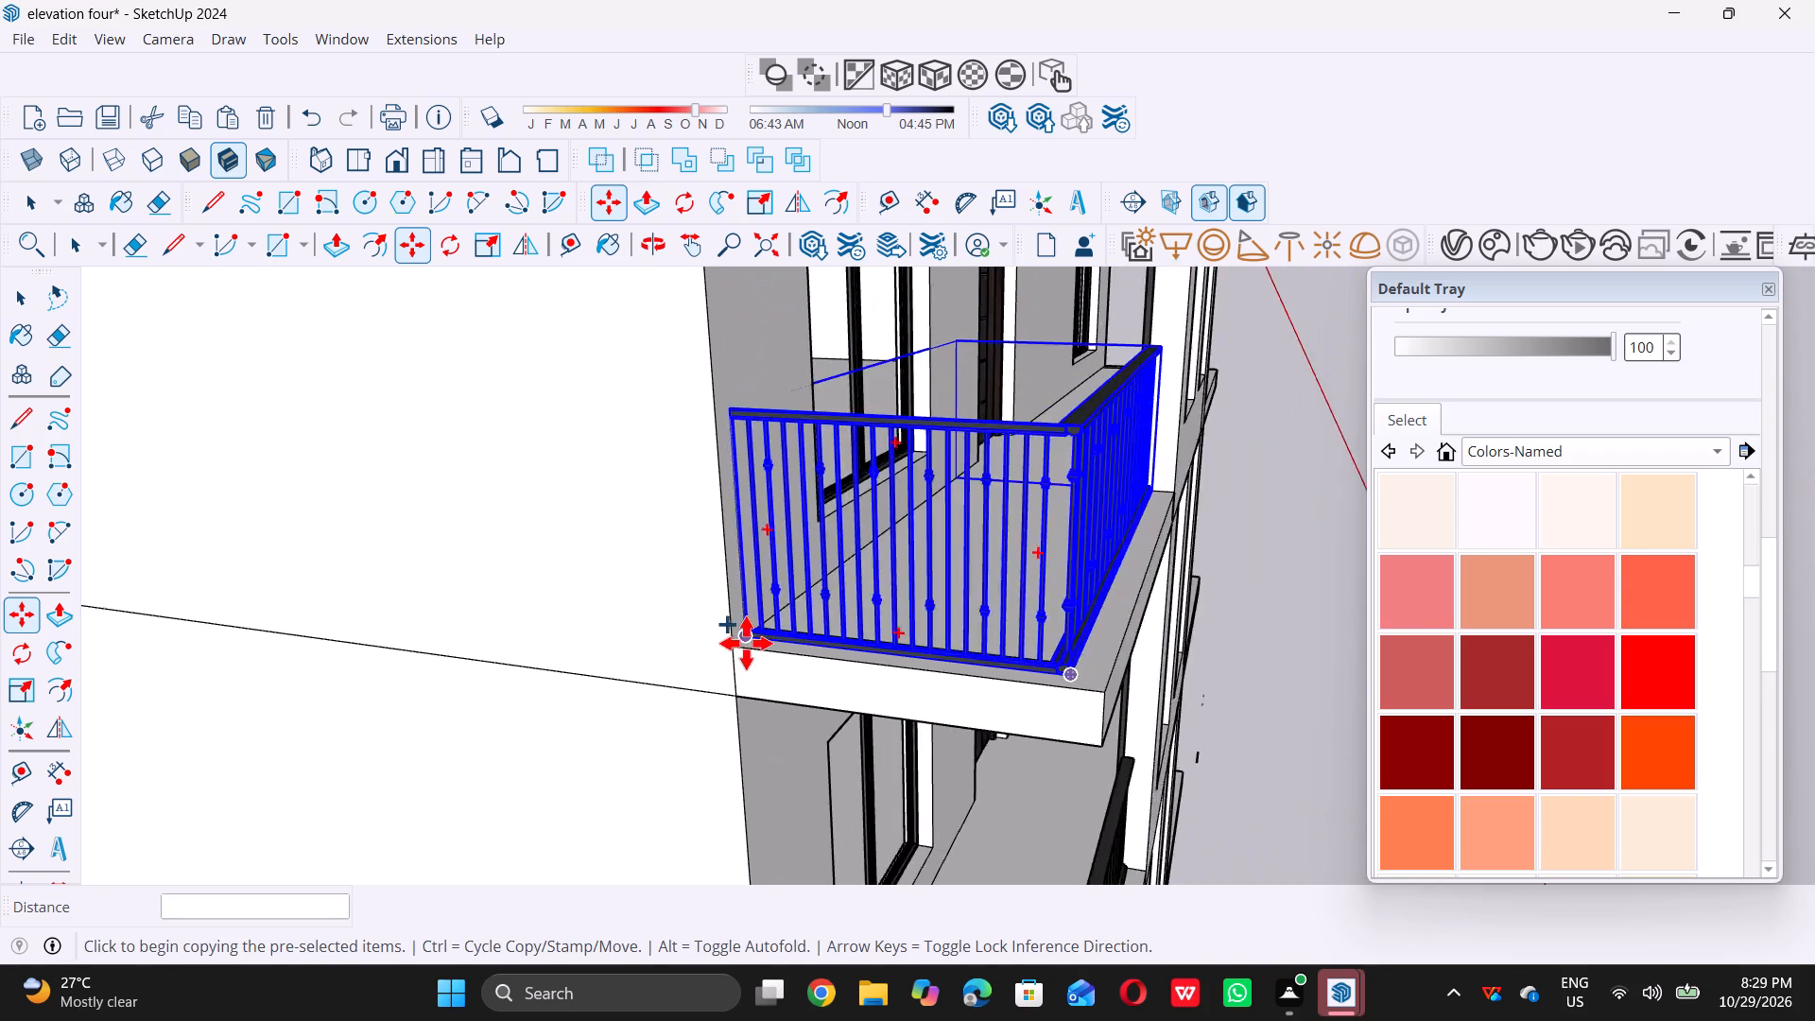
scroll(746, 643, "down", 20)
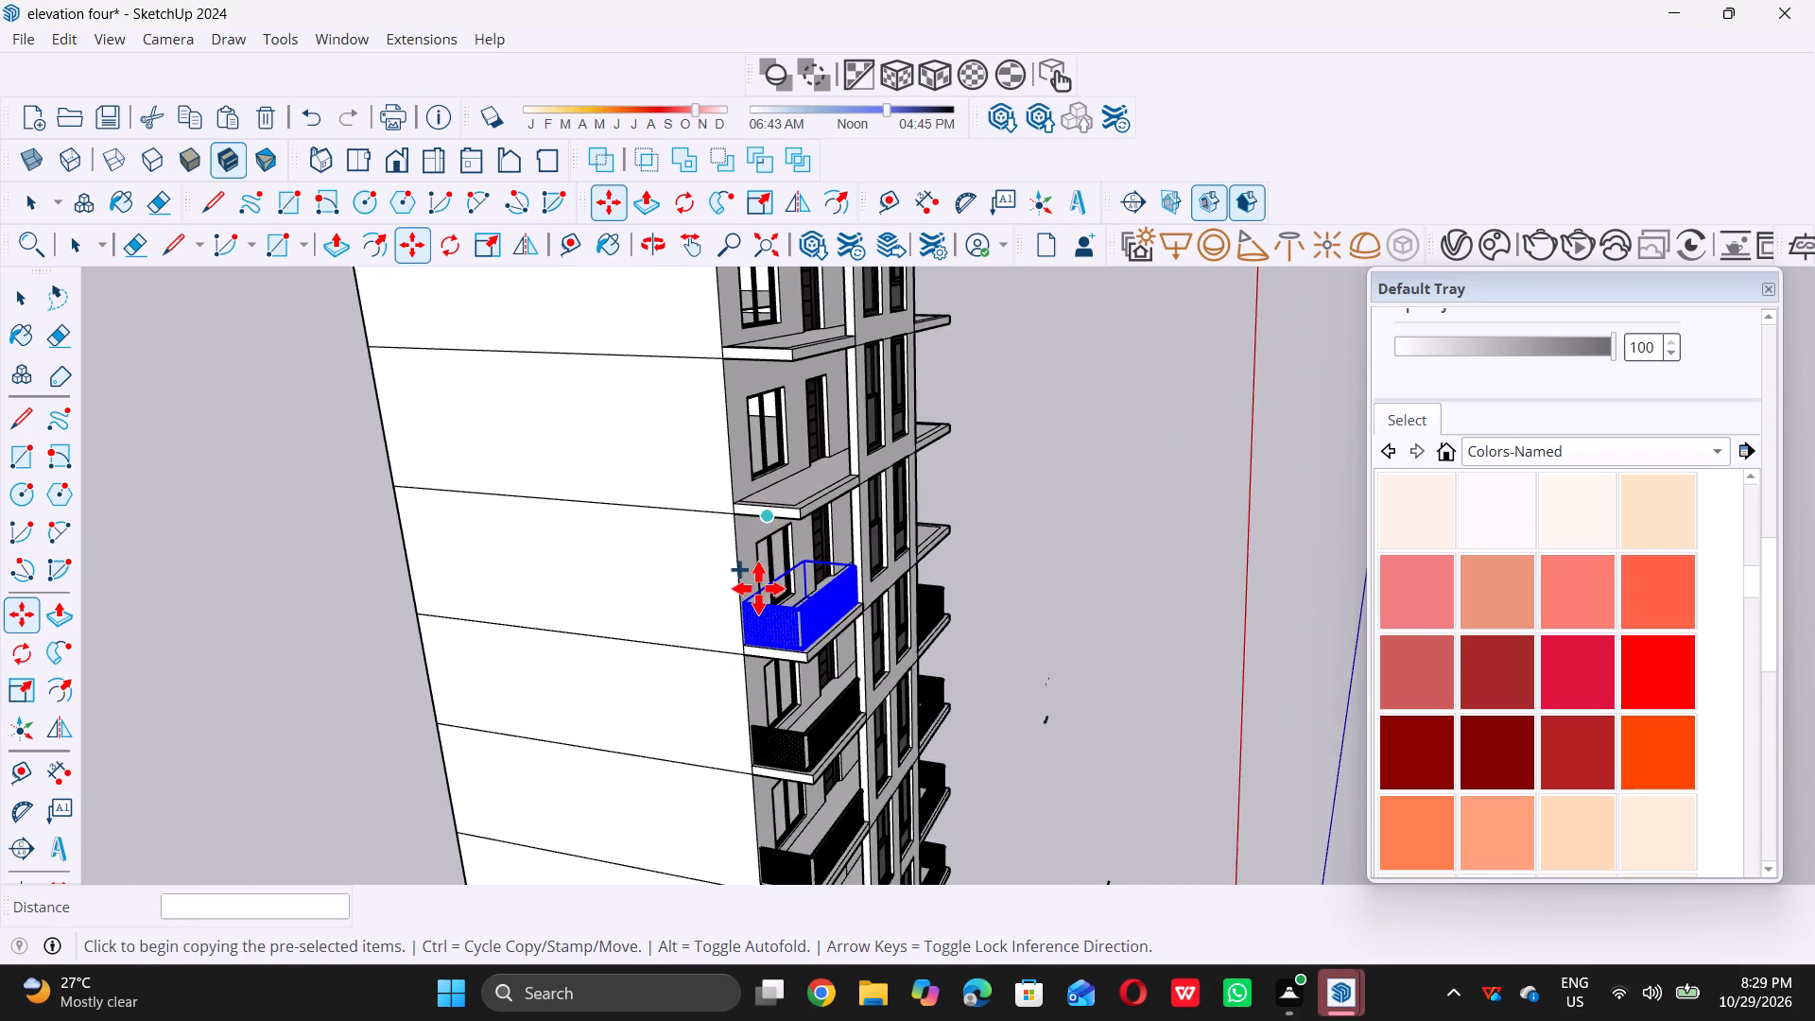
scroll(756, 635, "up", 20)
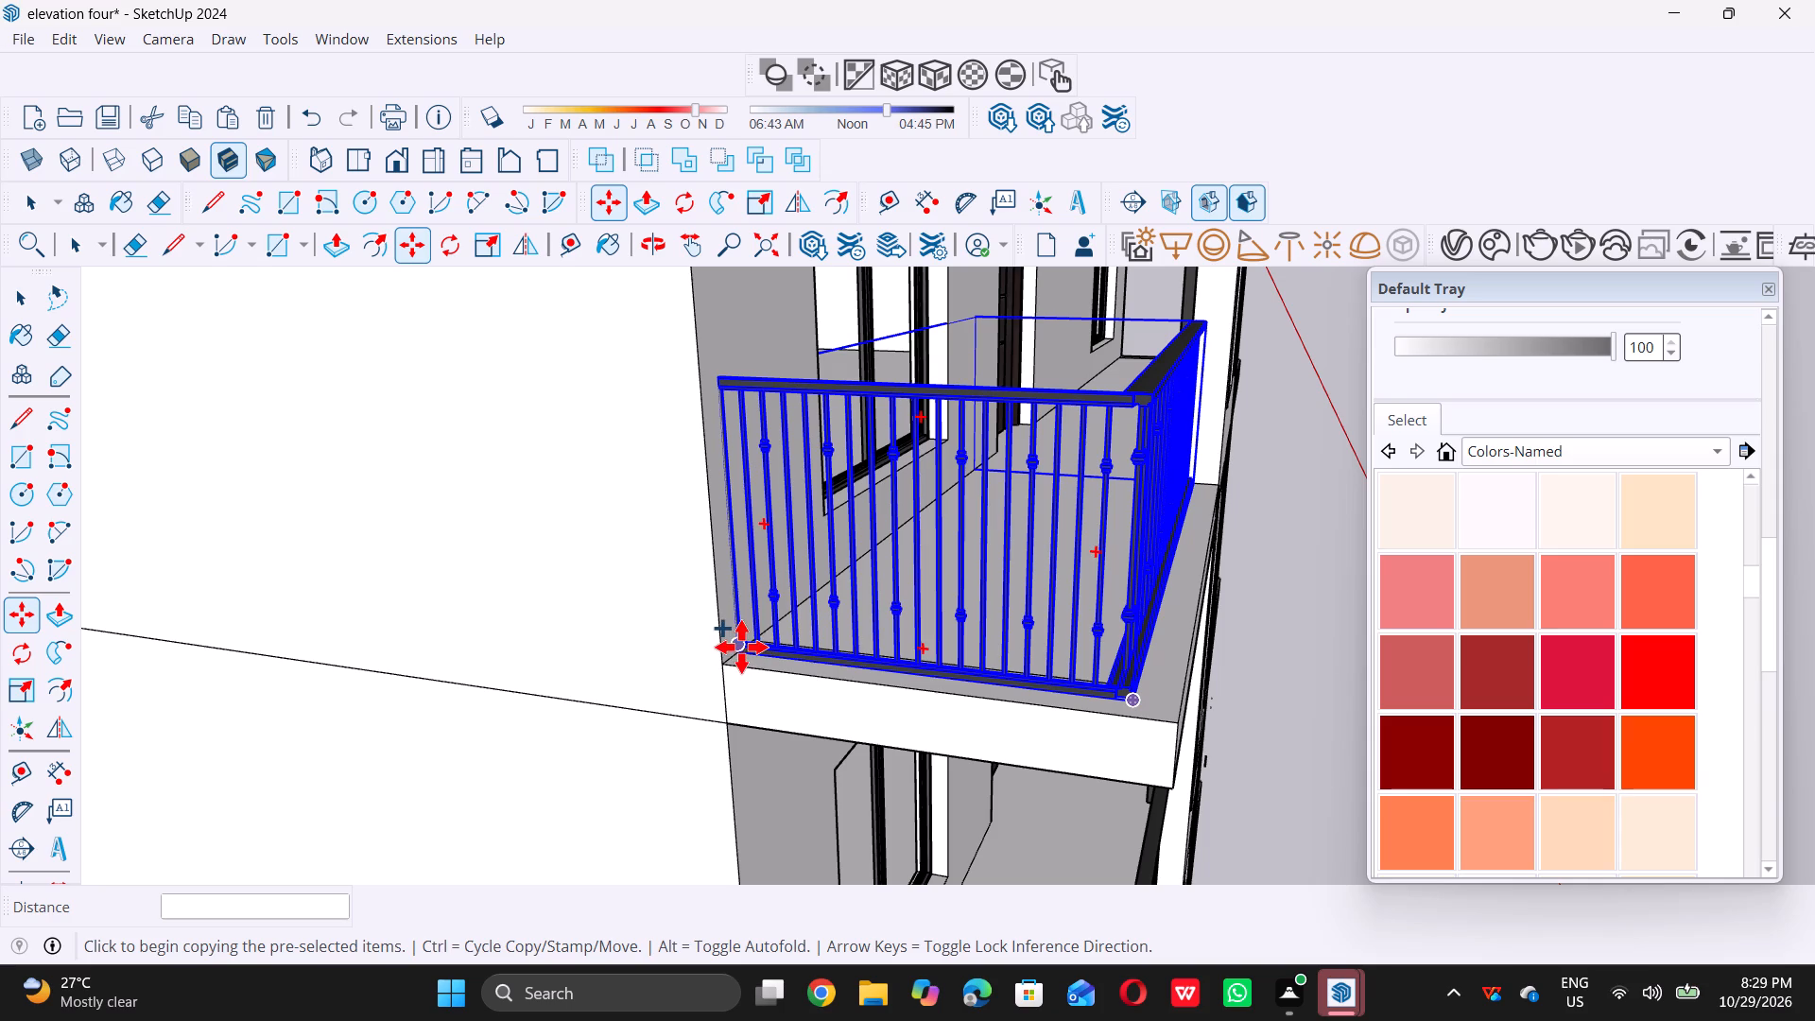
scroll(743, 661, "up", 2)
triple_click(736, 649)
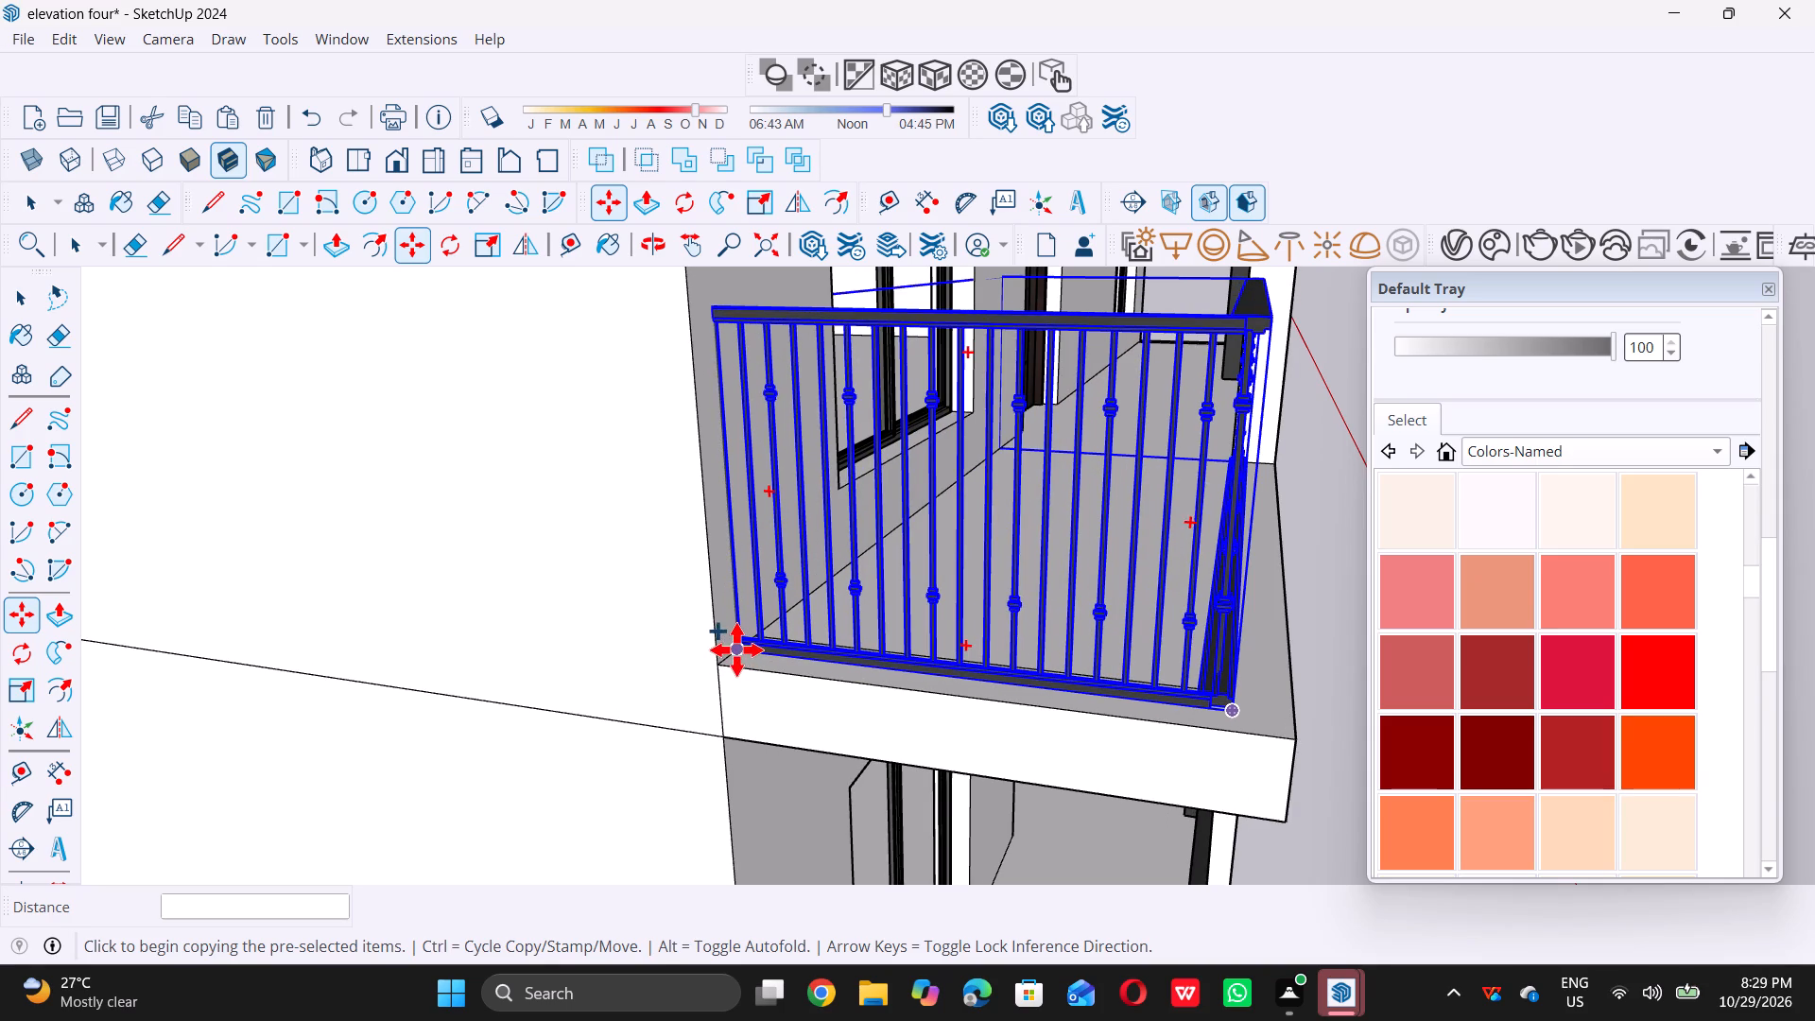
scroll(736, 649, "up", 1)
scroll(736, 649, "down", 20)
scroll(736, 649, "down", 5)
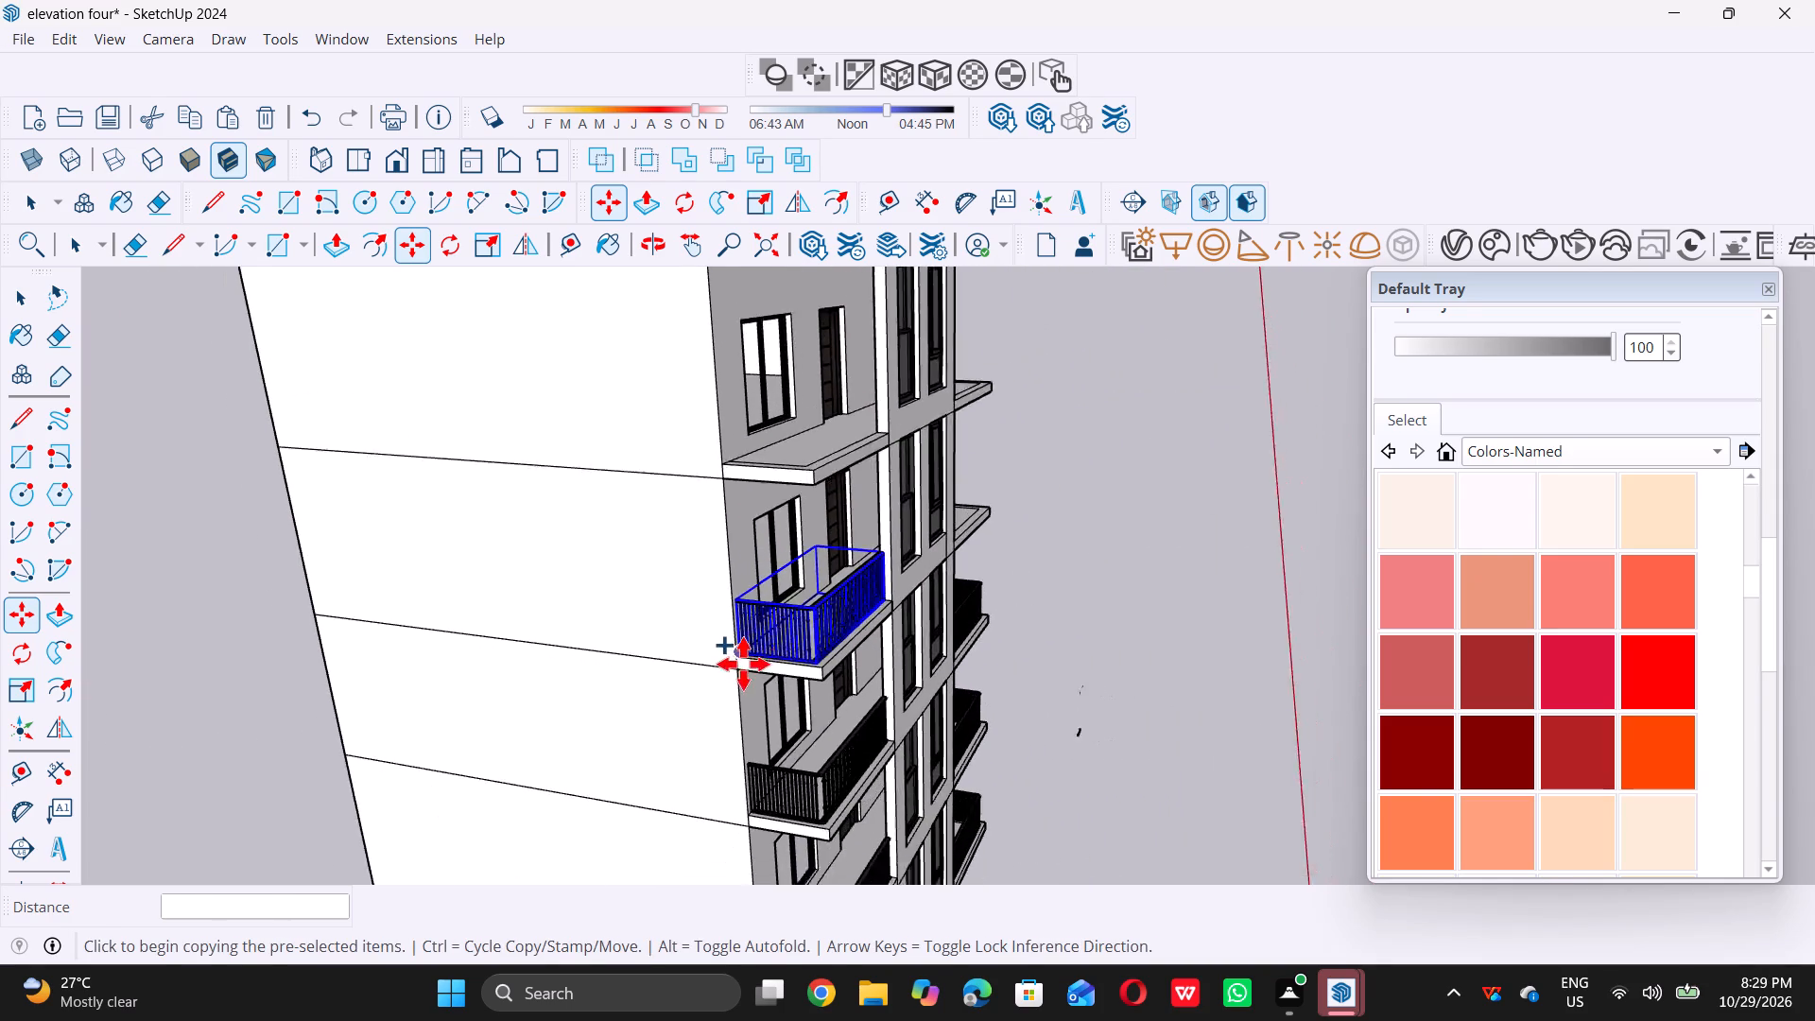
scroll(742, 633, "up", 11)
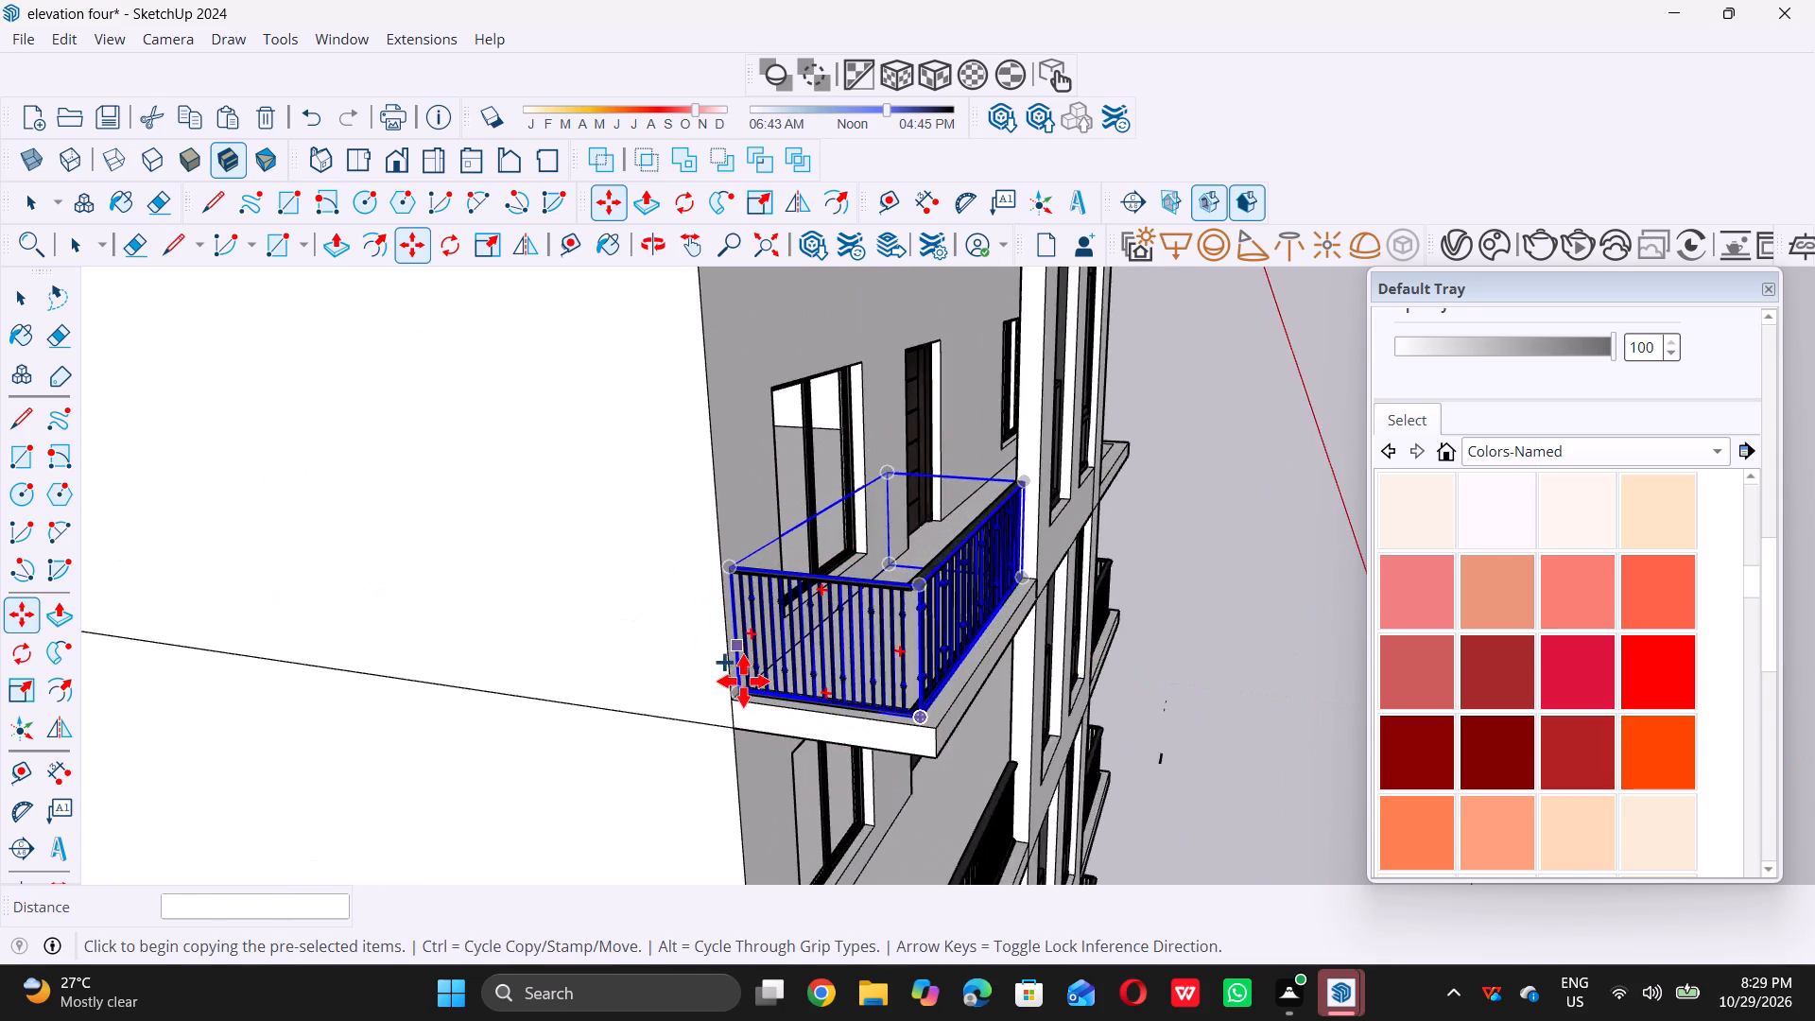
scroll(743, 681, "up", 18)
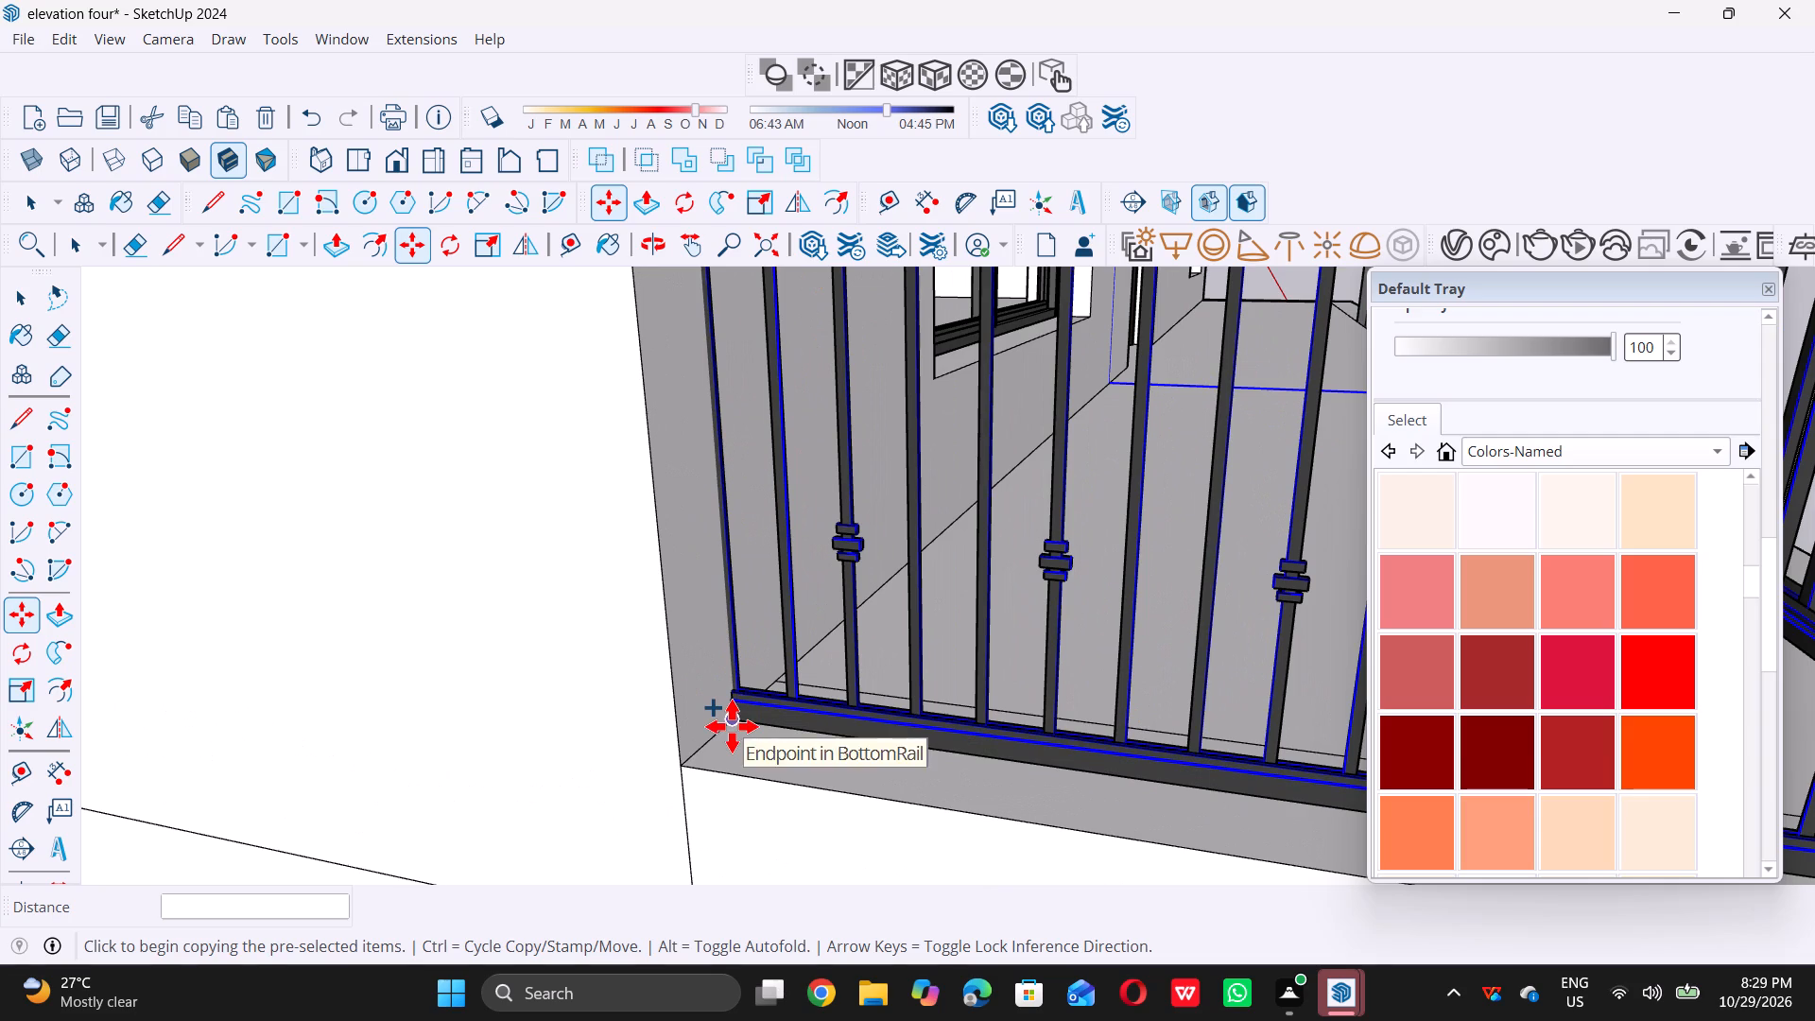
scroll(730, 701, "up", 7)
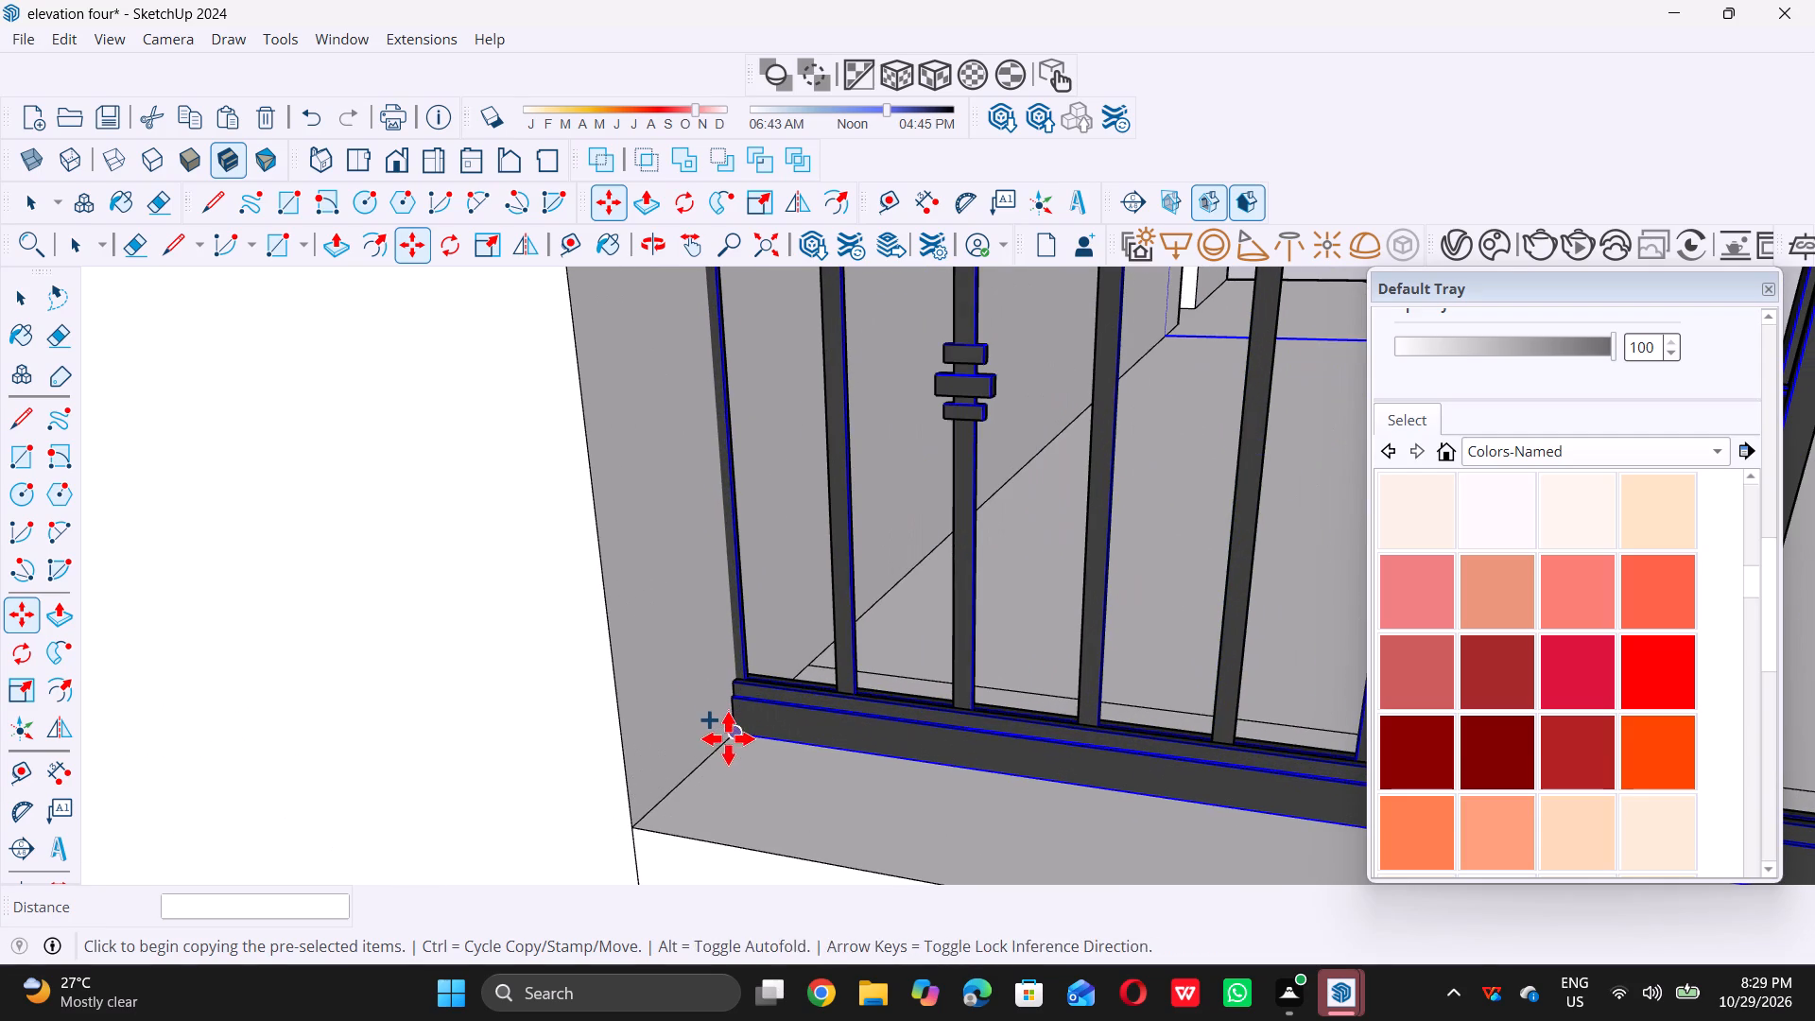
scroll(736, 732, "up", 3)
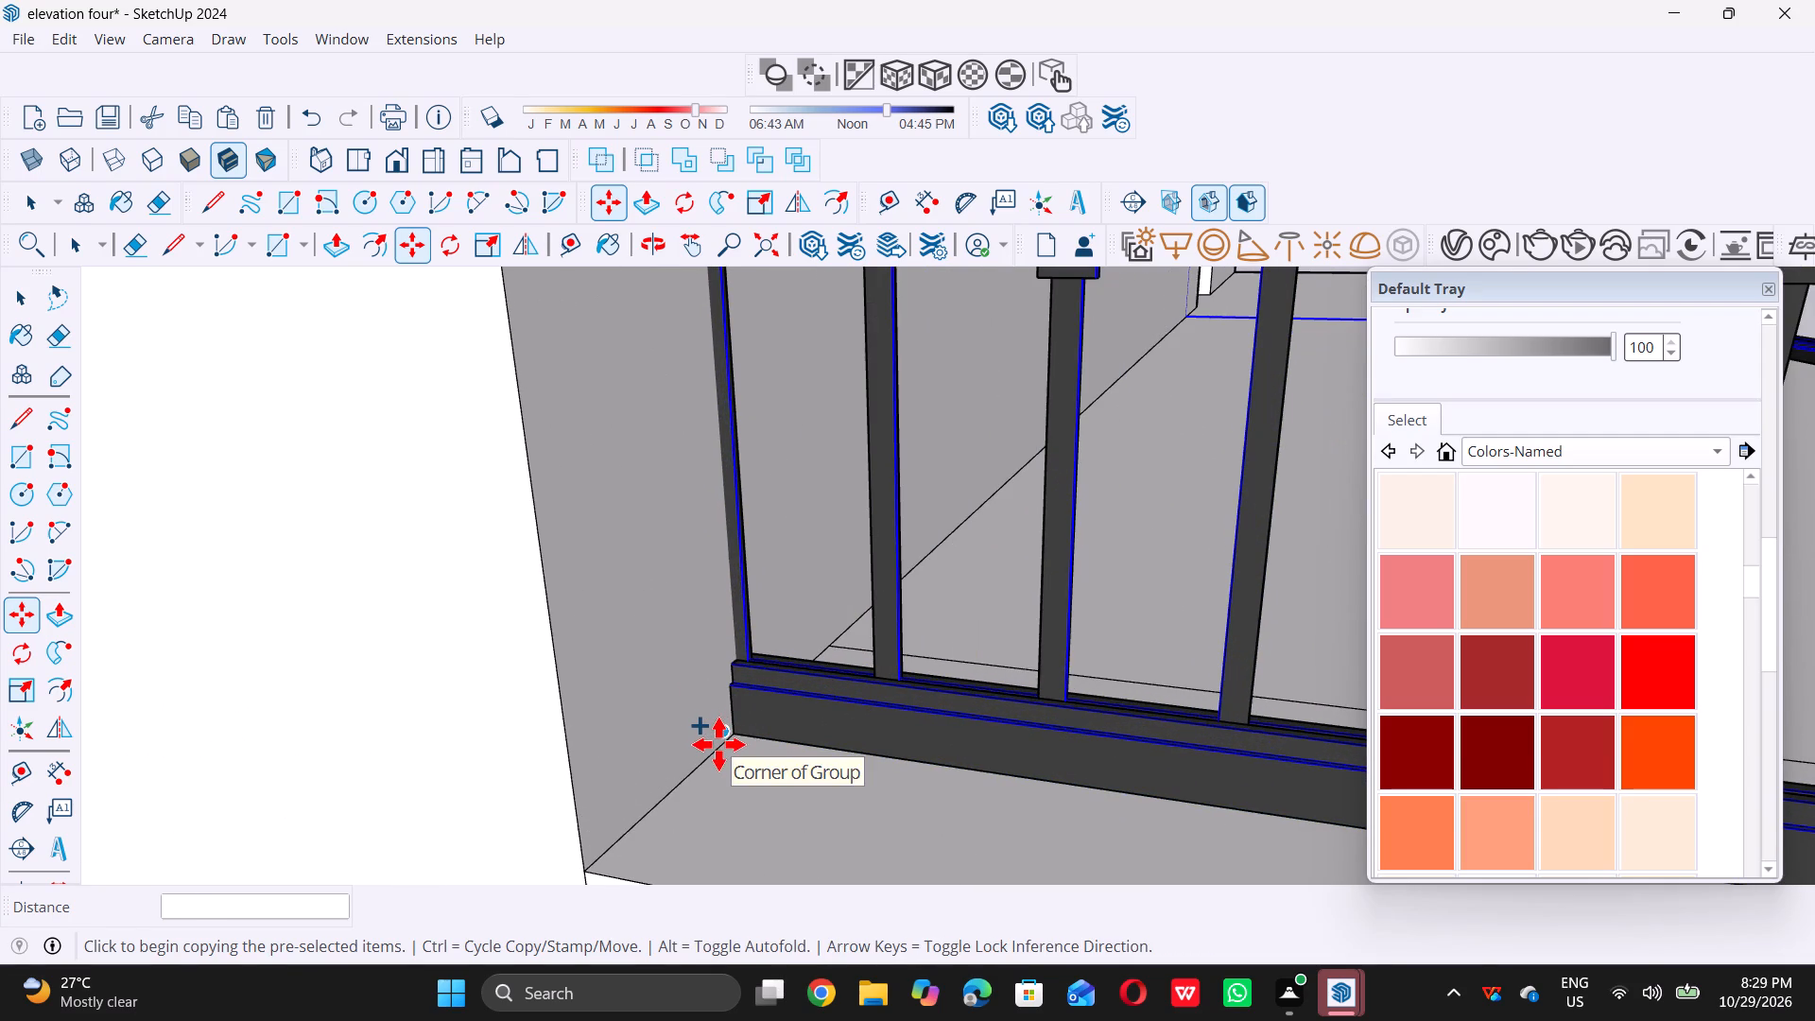
double_click(718, 743)
scroll(718, 742, "down", 13)
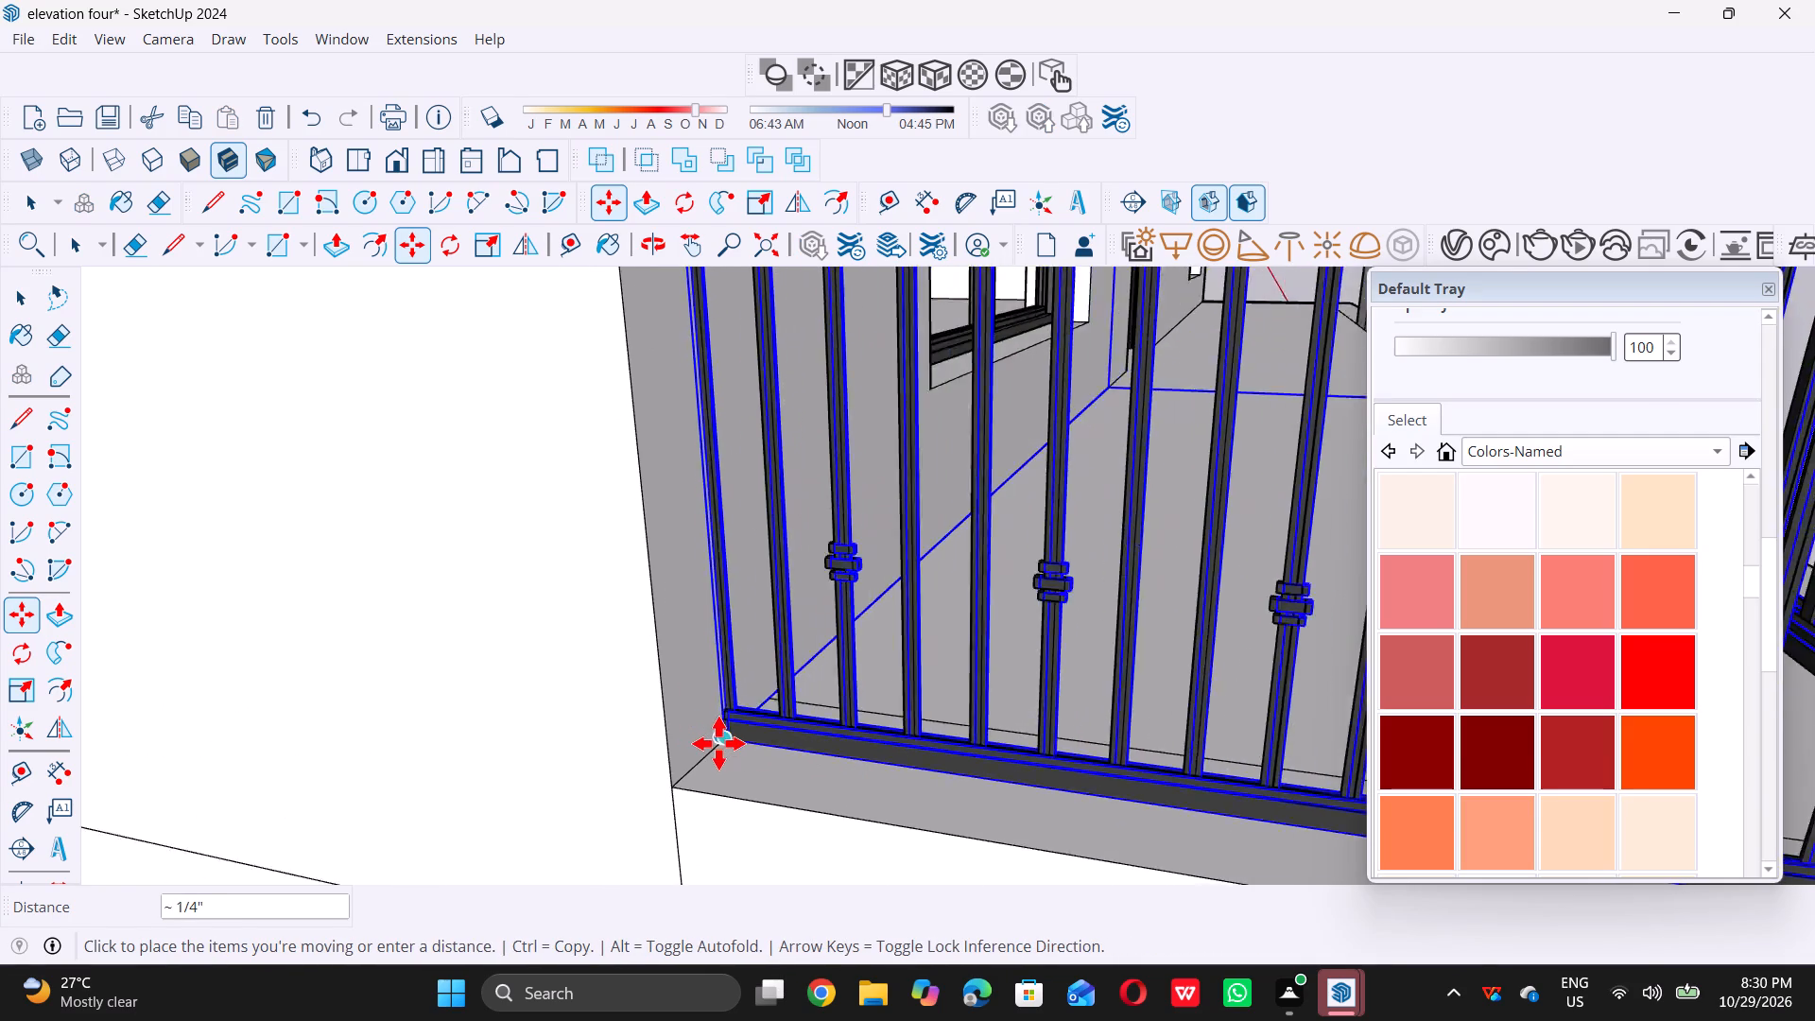
scroll(718, 743, "down", 20)
scroll(718, 743, "down", 8)
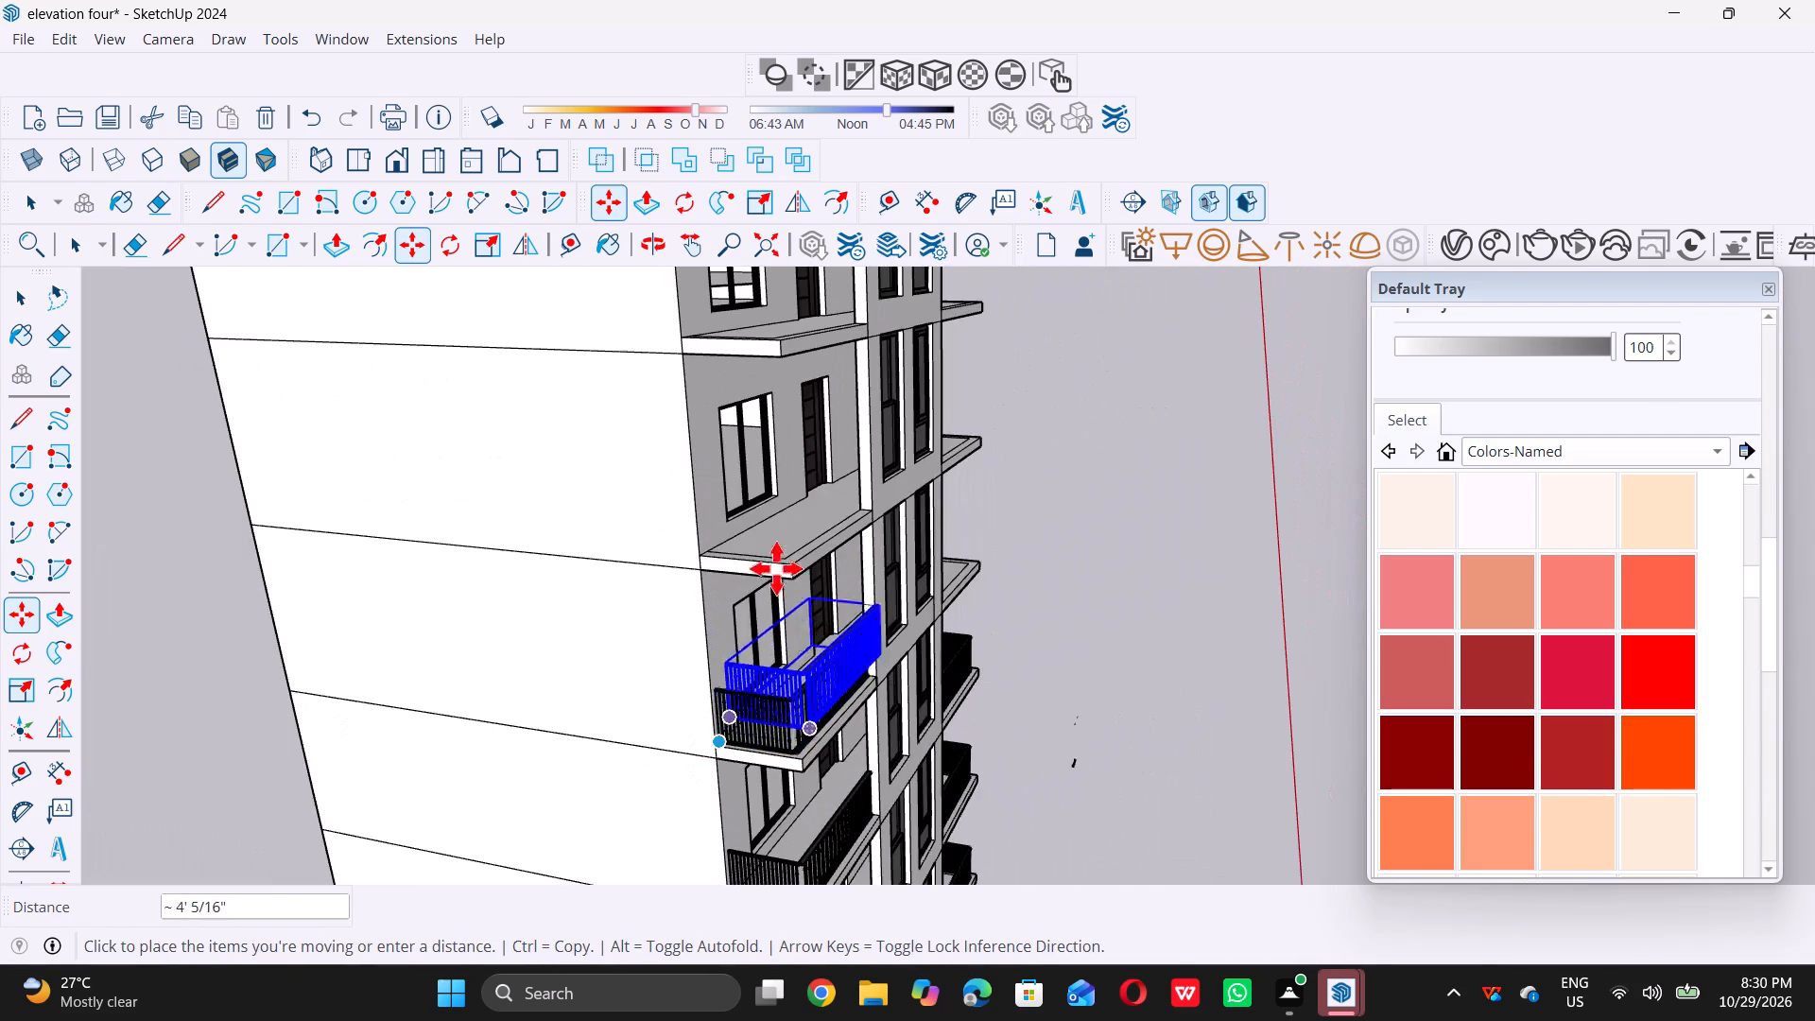
scroll(722, 509, "up", 9)
scroll(705, 586, "up", 9)
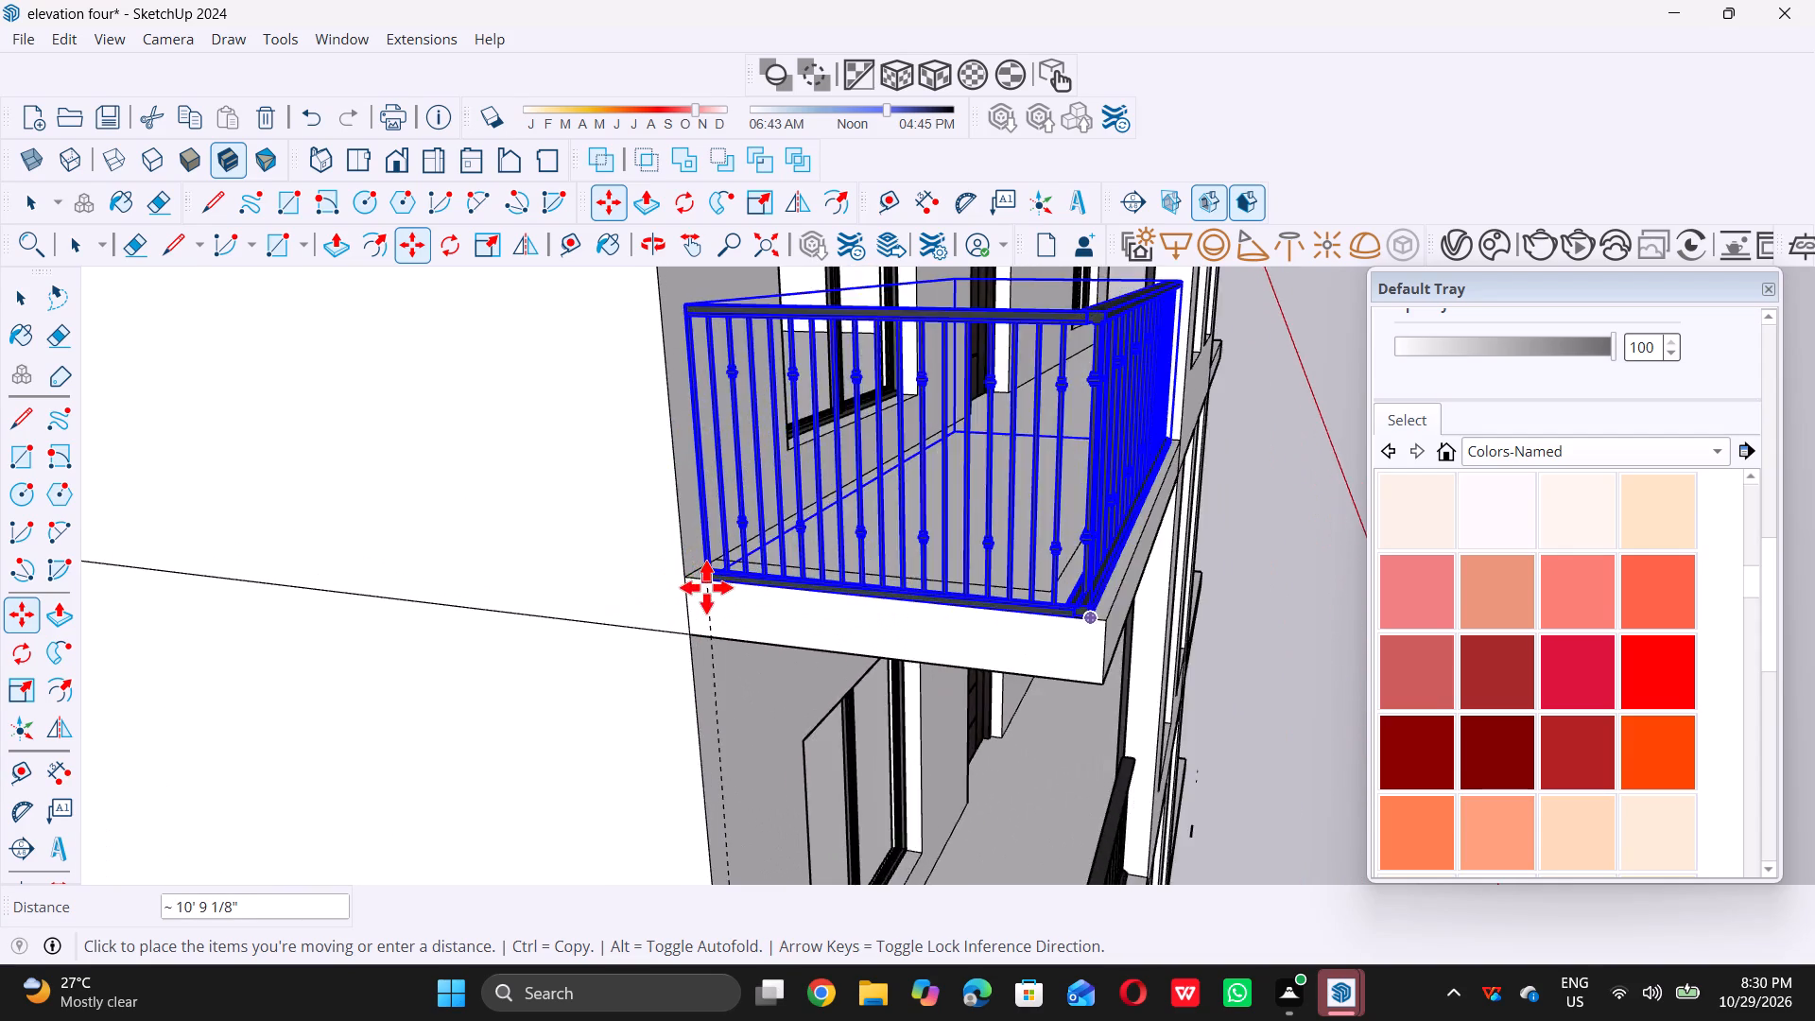
scroll(706, 587, "up", 17)
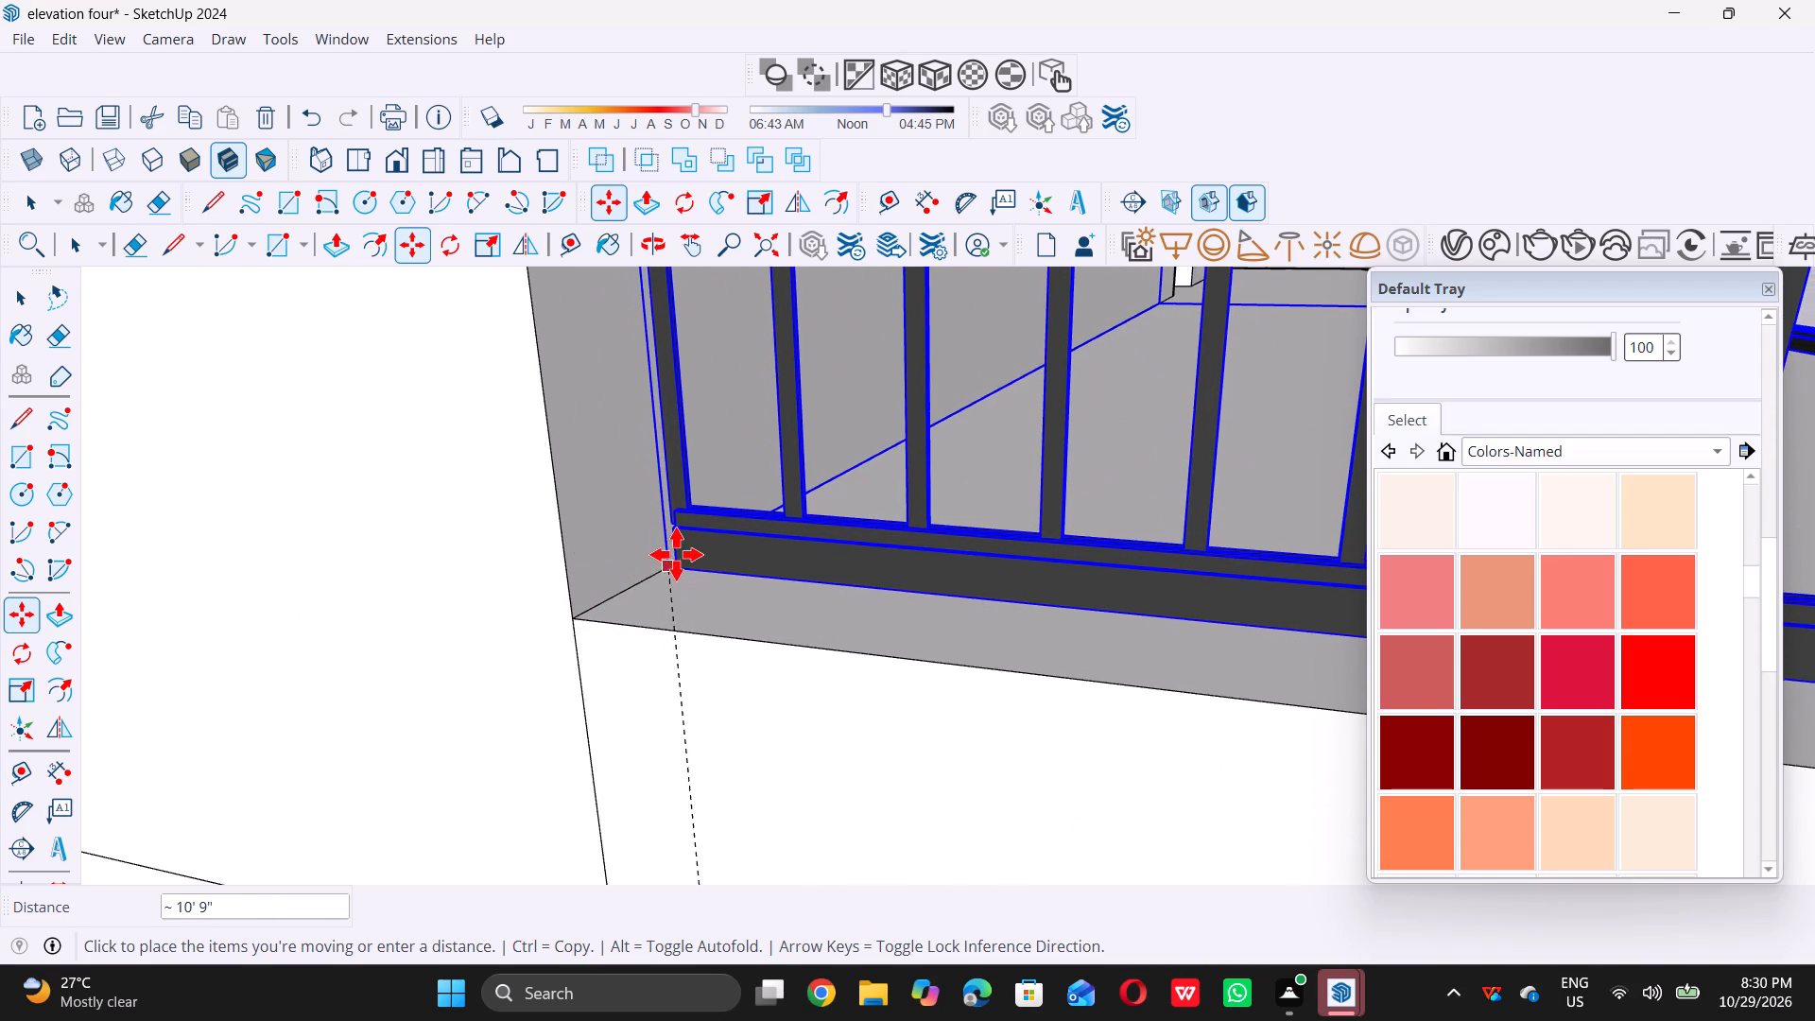
scroll(641, 582, "down", 4)
middle_click_drag(631, 599, 693, 593)
scroll(693, 593, "down", 1)
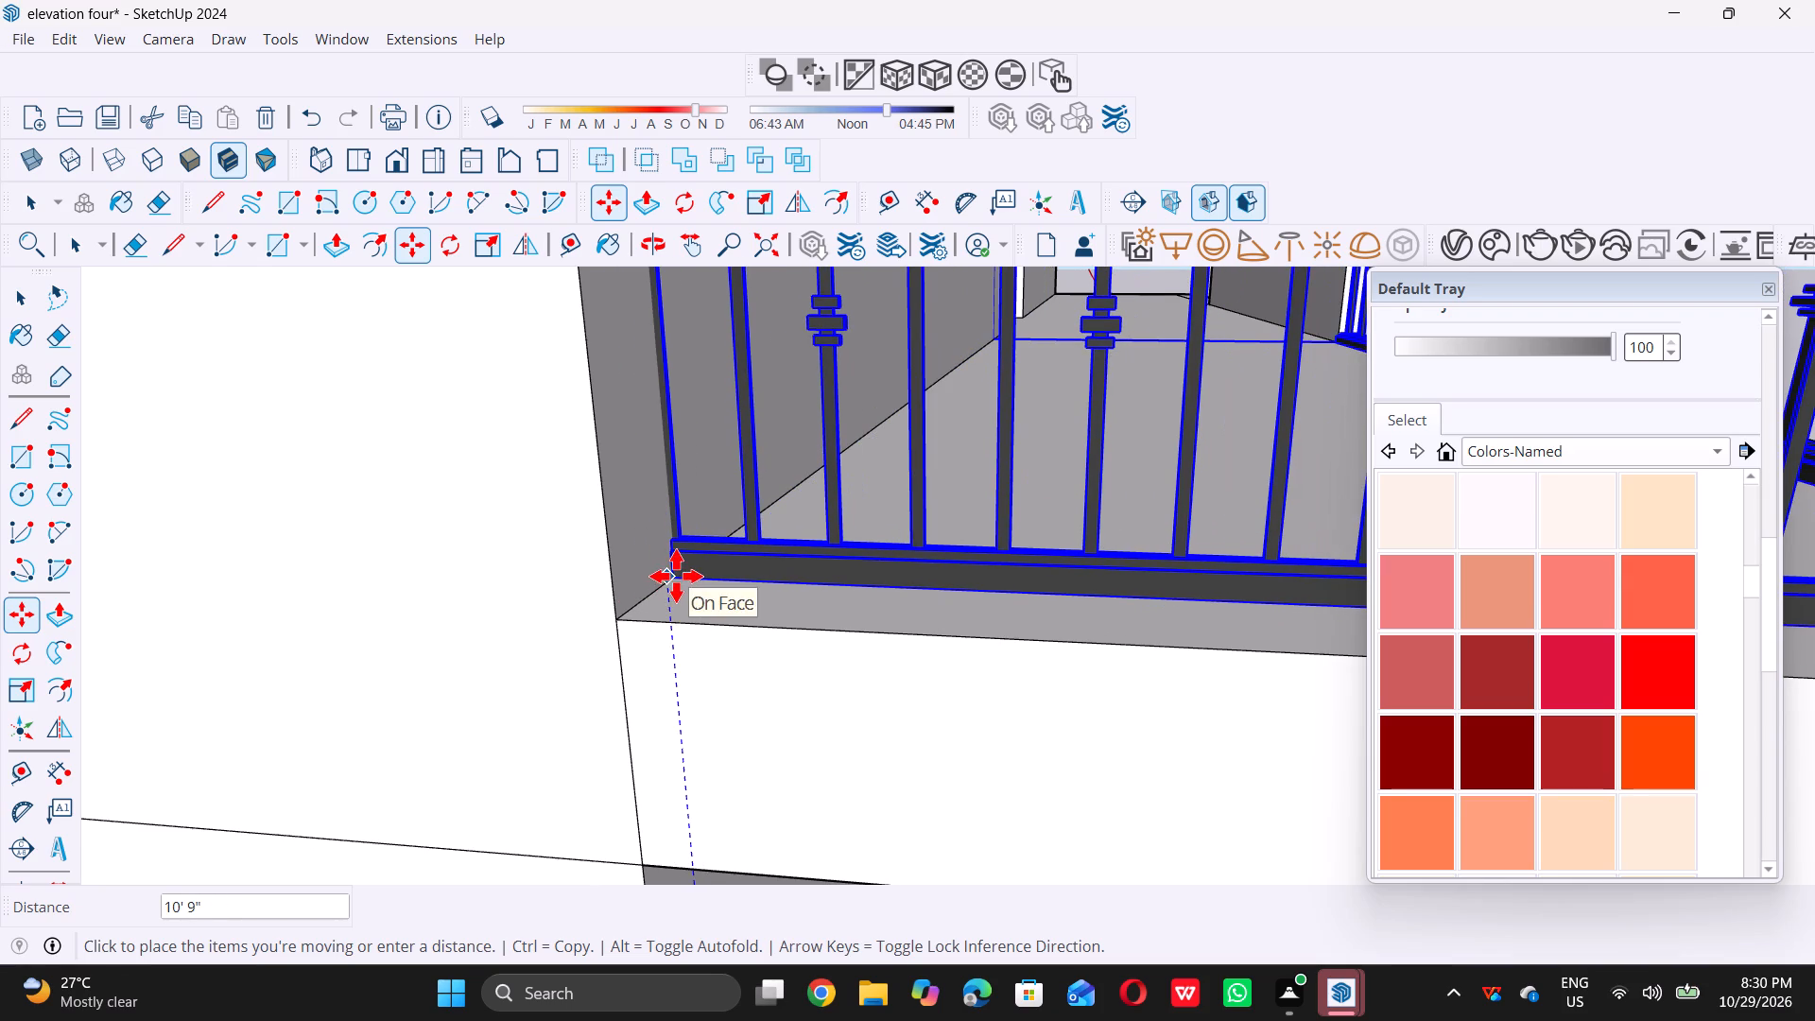
triple_click(684, 568)
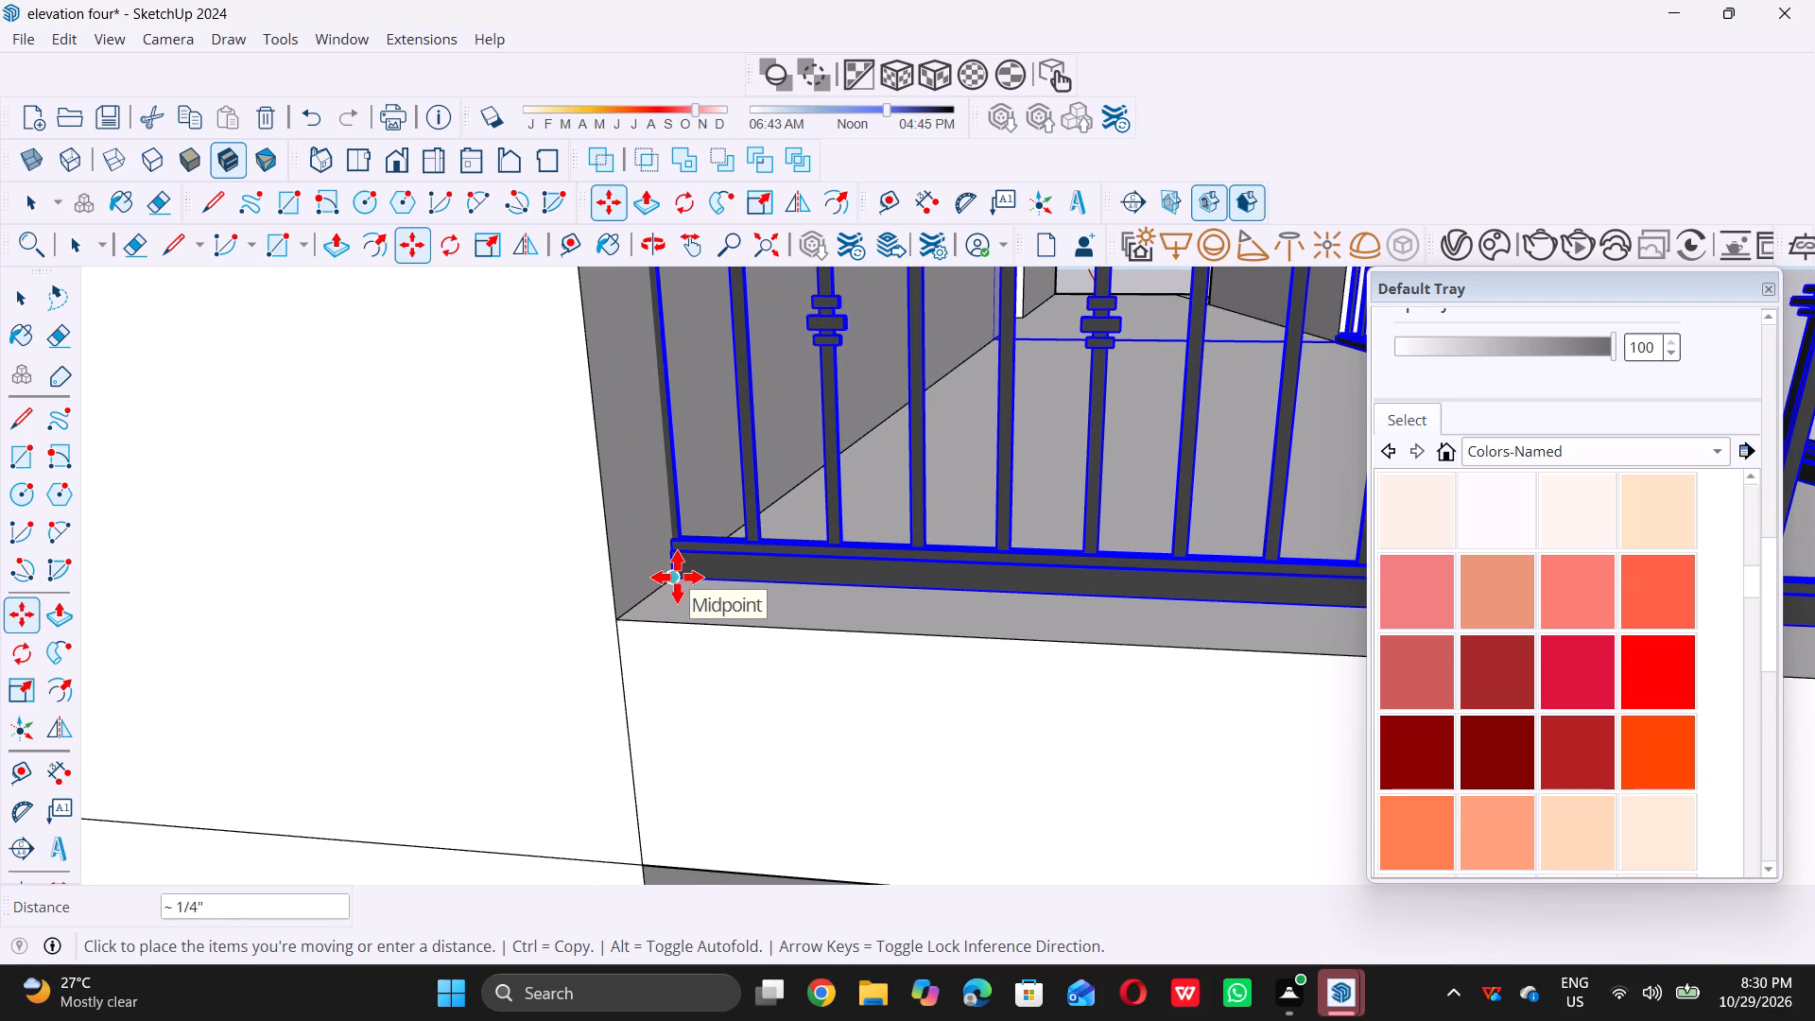
triple_click(677, 577)
double_click(672, 578)
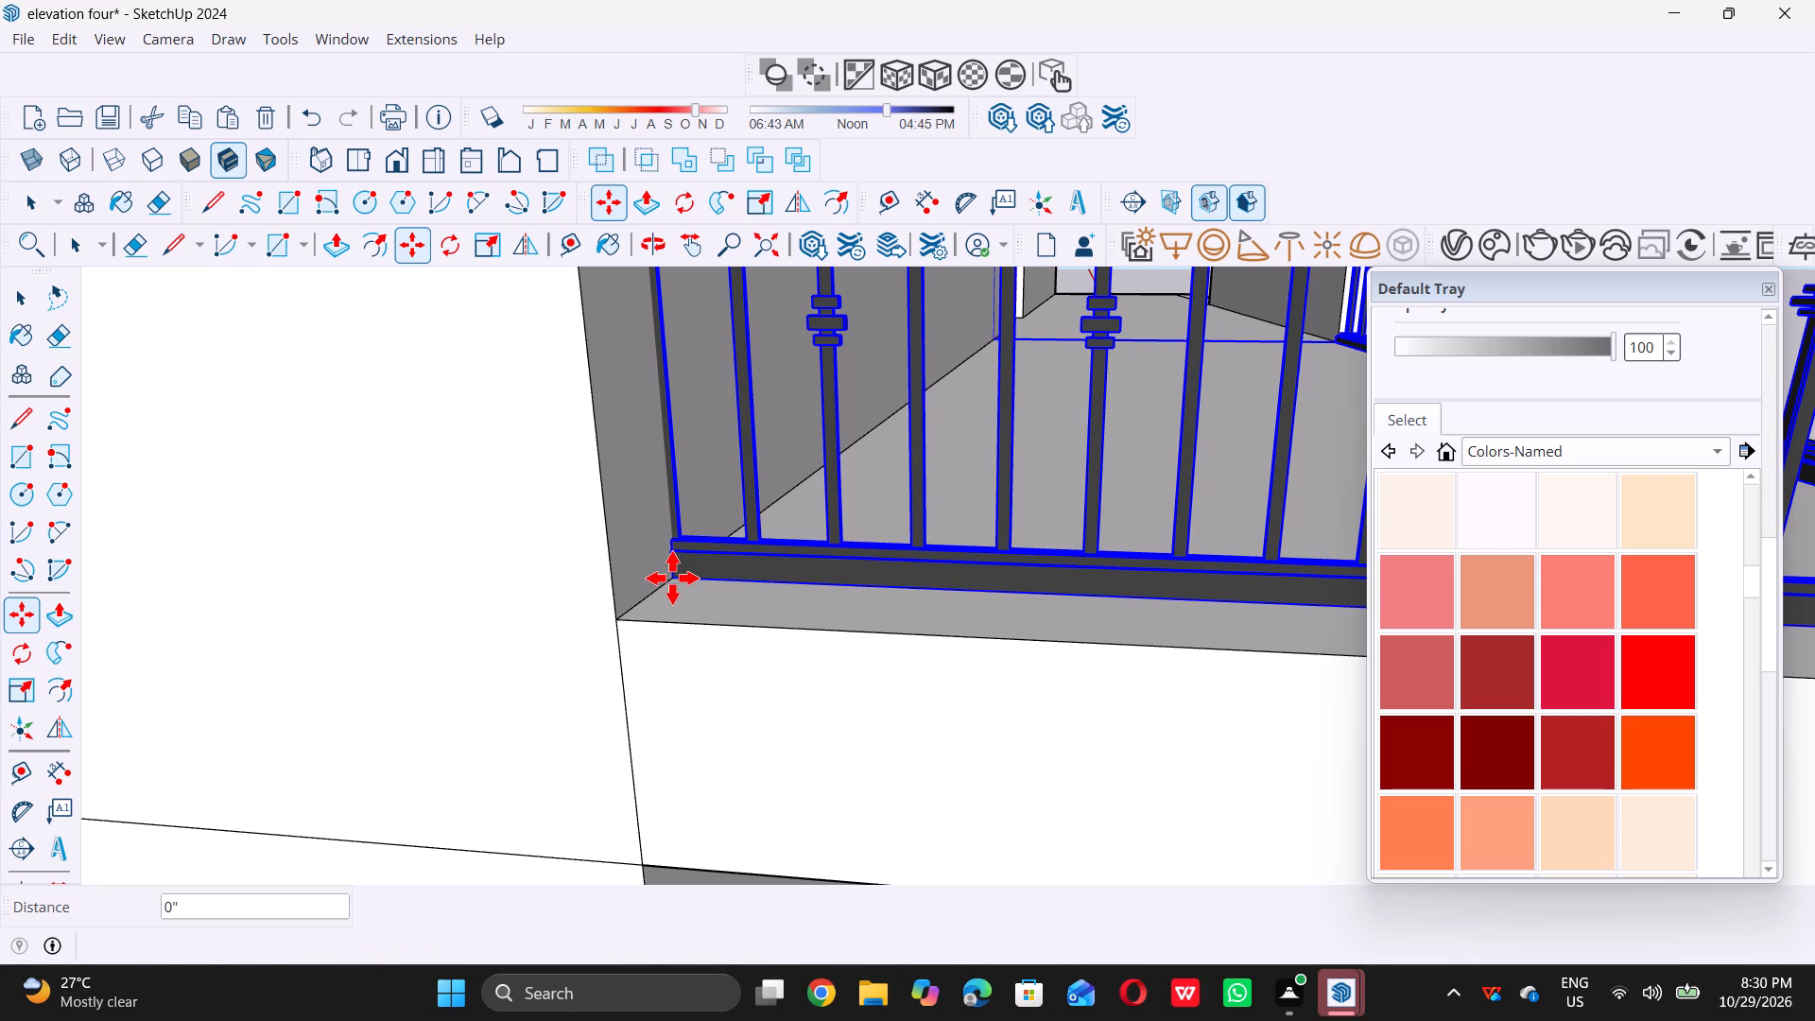
Copy the selected left balcony railing 10' 9" up onto the top level's bare left balcony slab, then clear the selection.
scroll(672, 578, "down", 20)
scroll(672, 578, "down", 5)
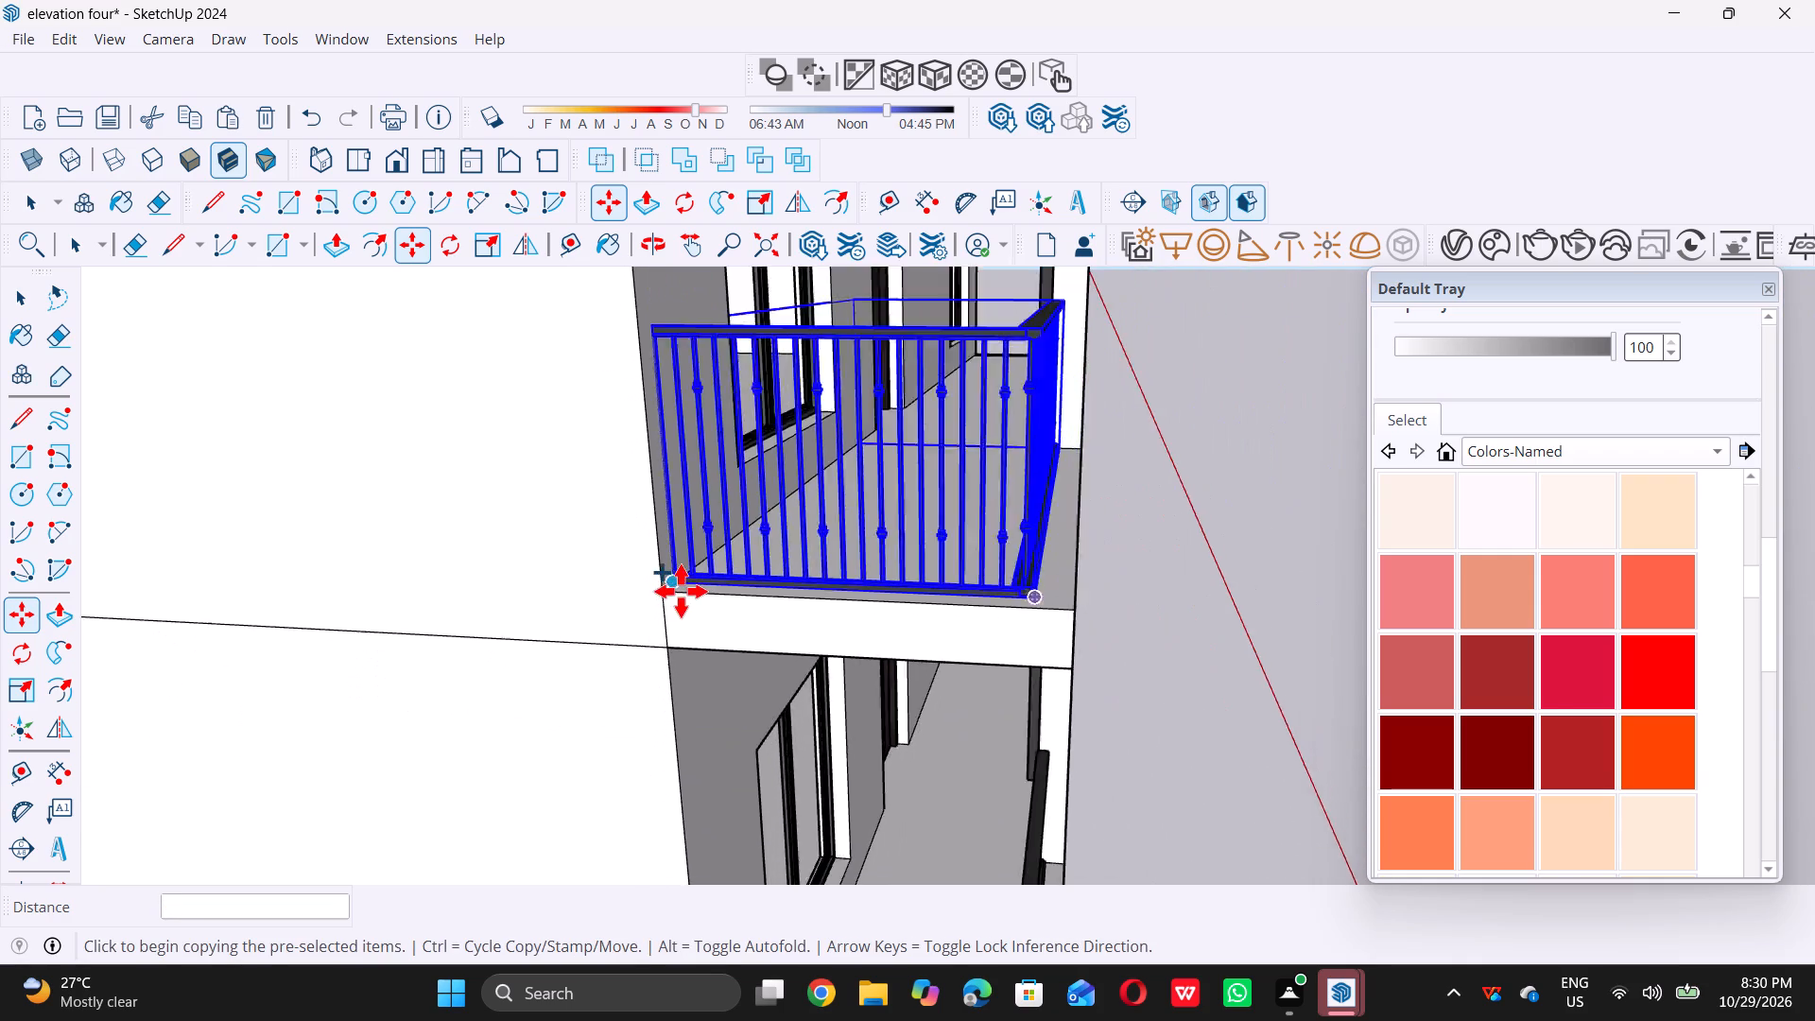
scroll(681, 591, "down", 17)
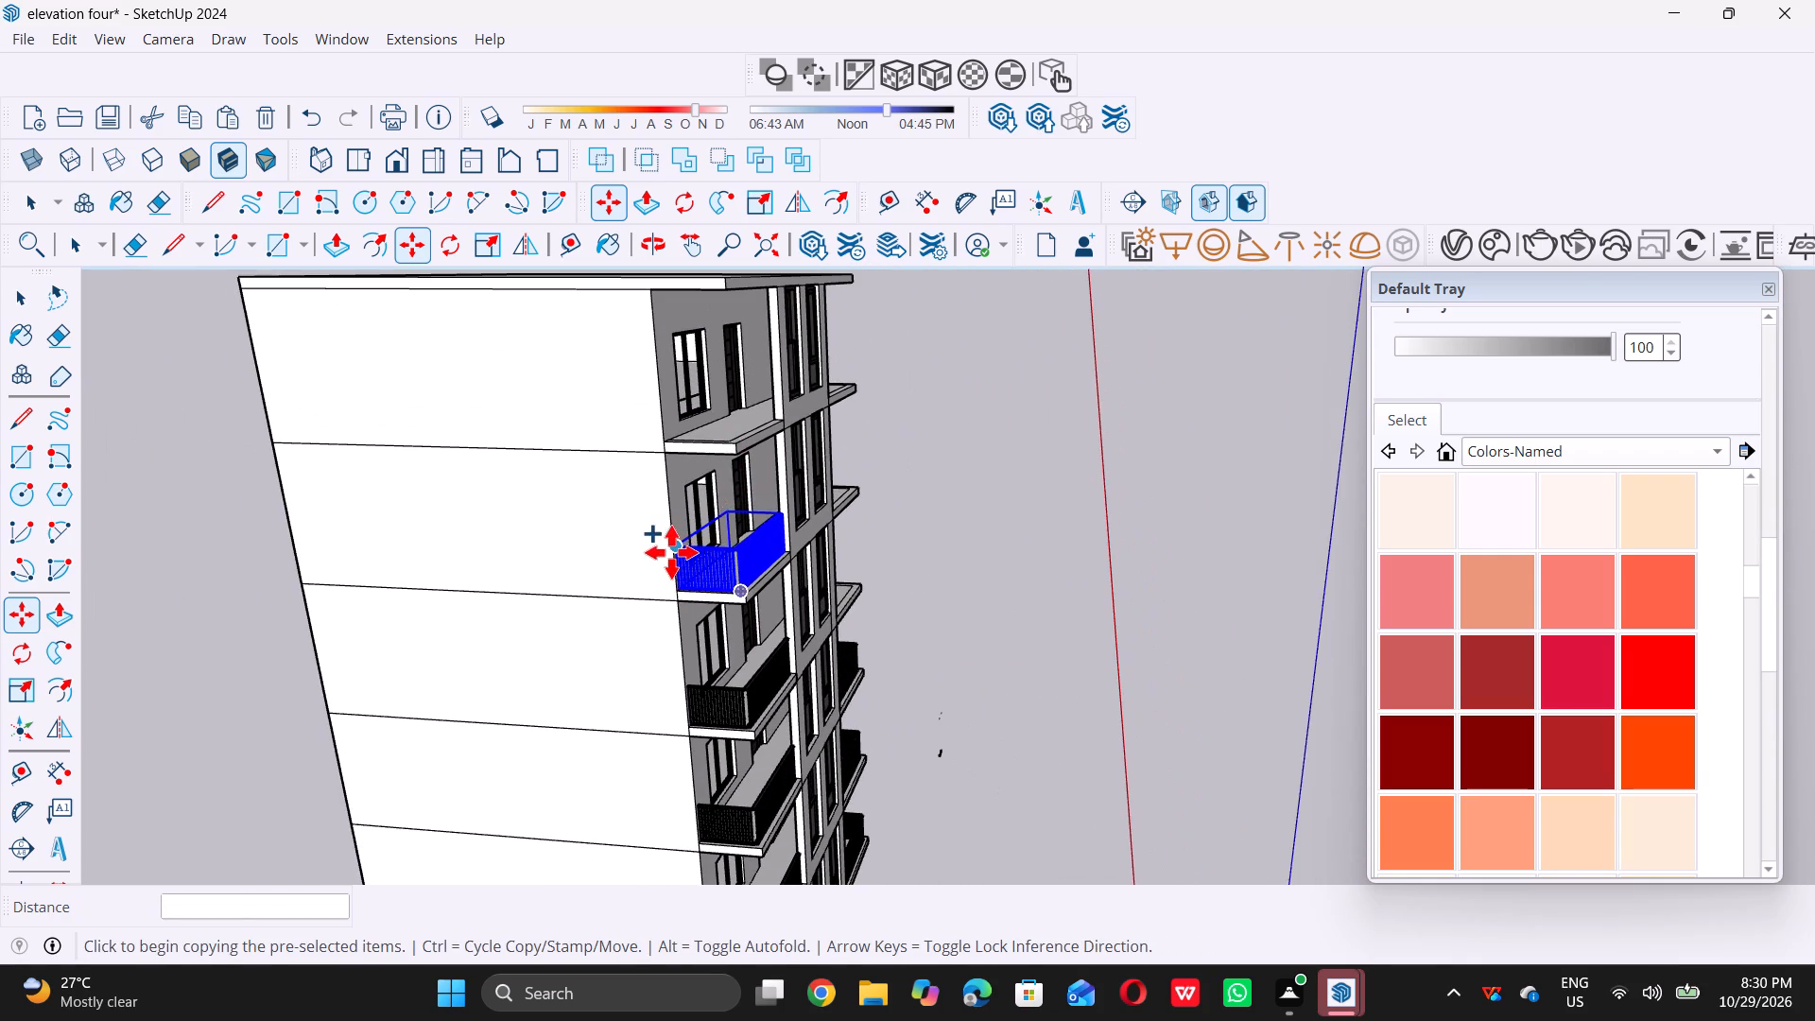
scroll(671, 552, "up", 4)
middle_click_drag(660, 612, 705, 588)
scroll(714, 589, "up", 8)
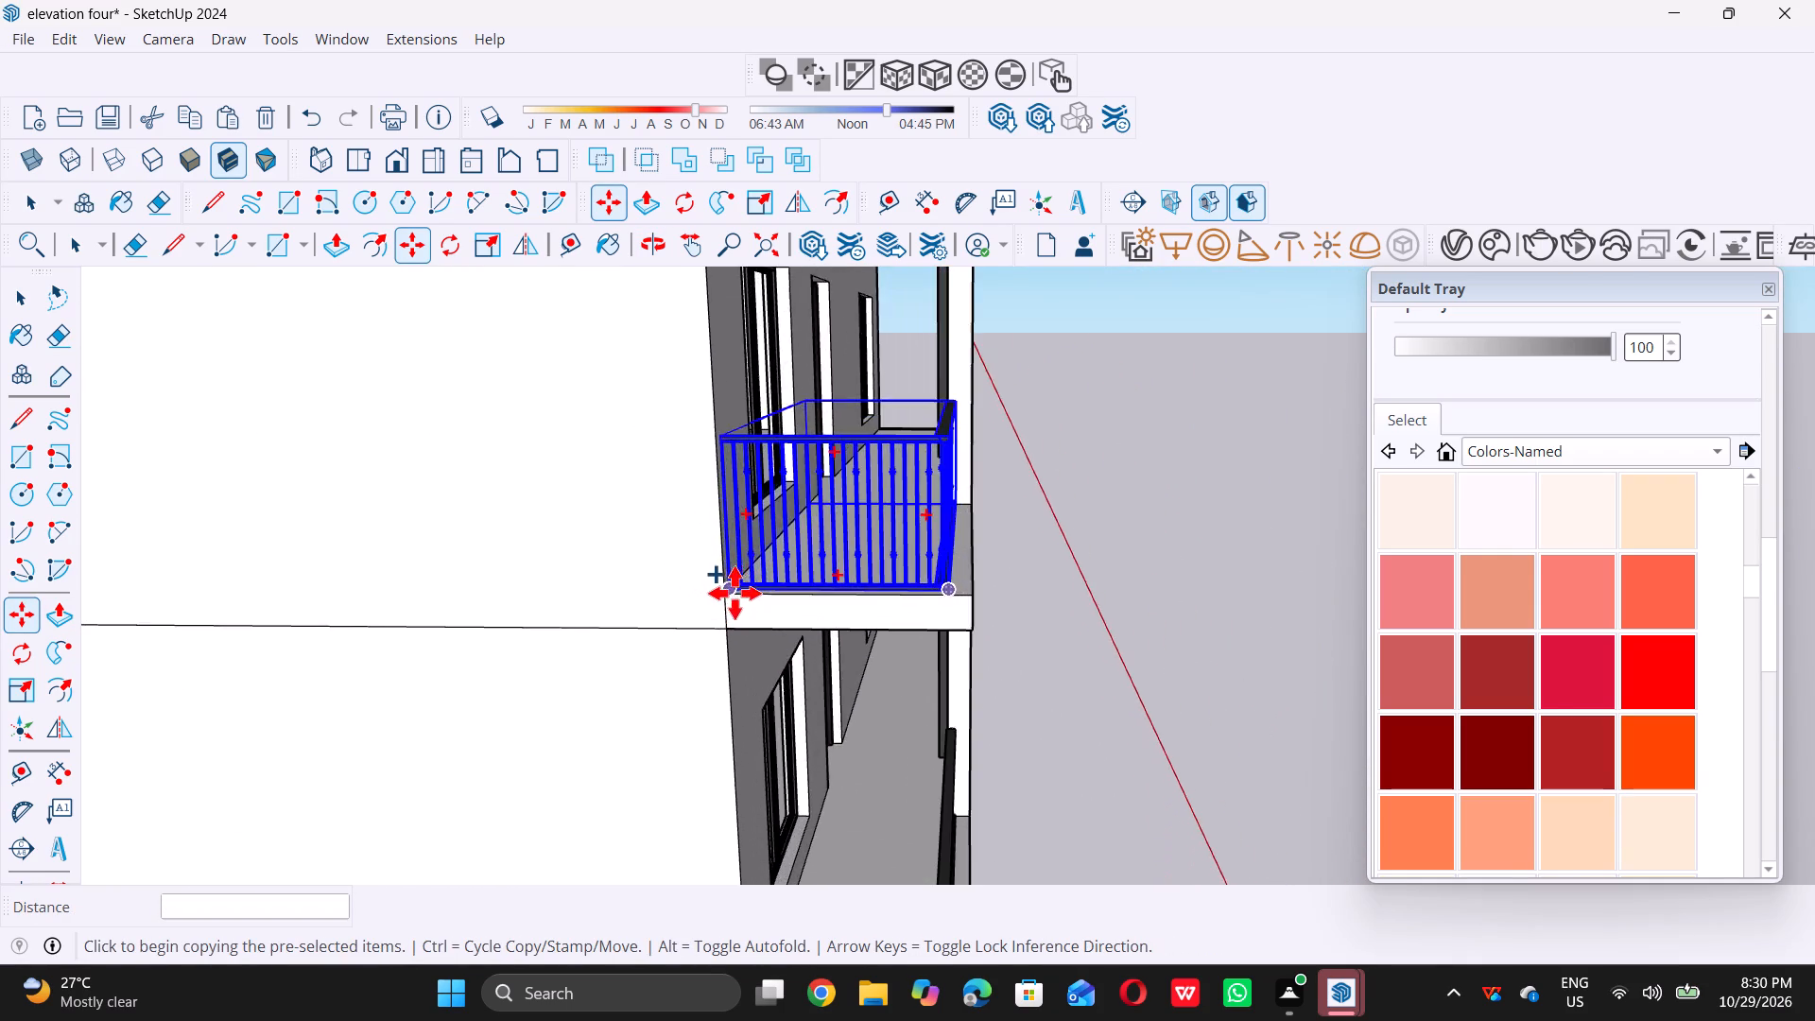
scroll(735, 593, "up", 11)
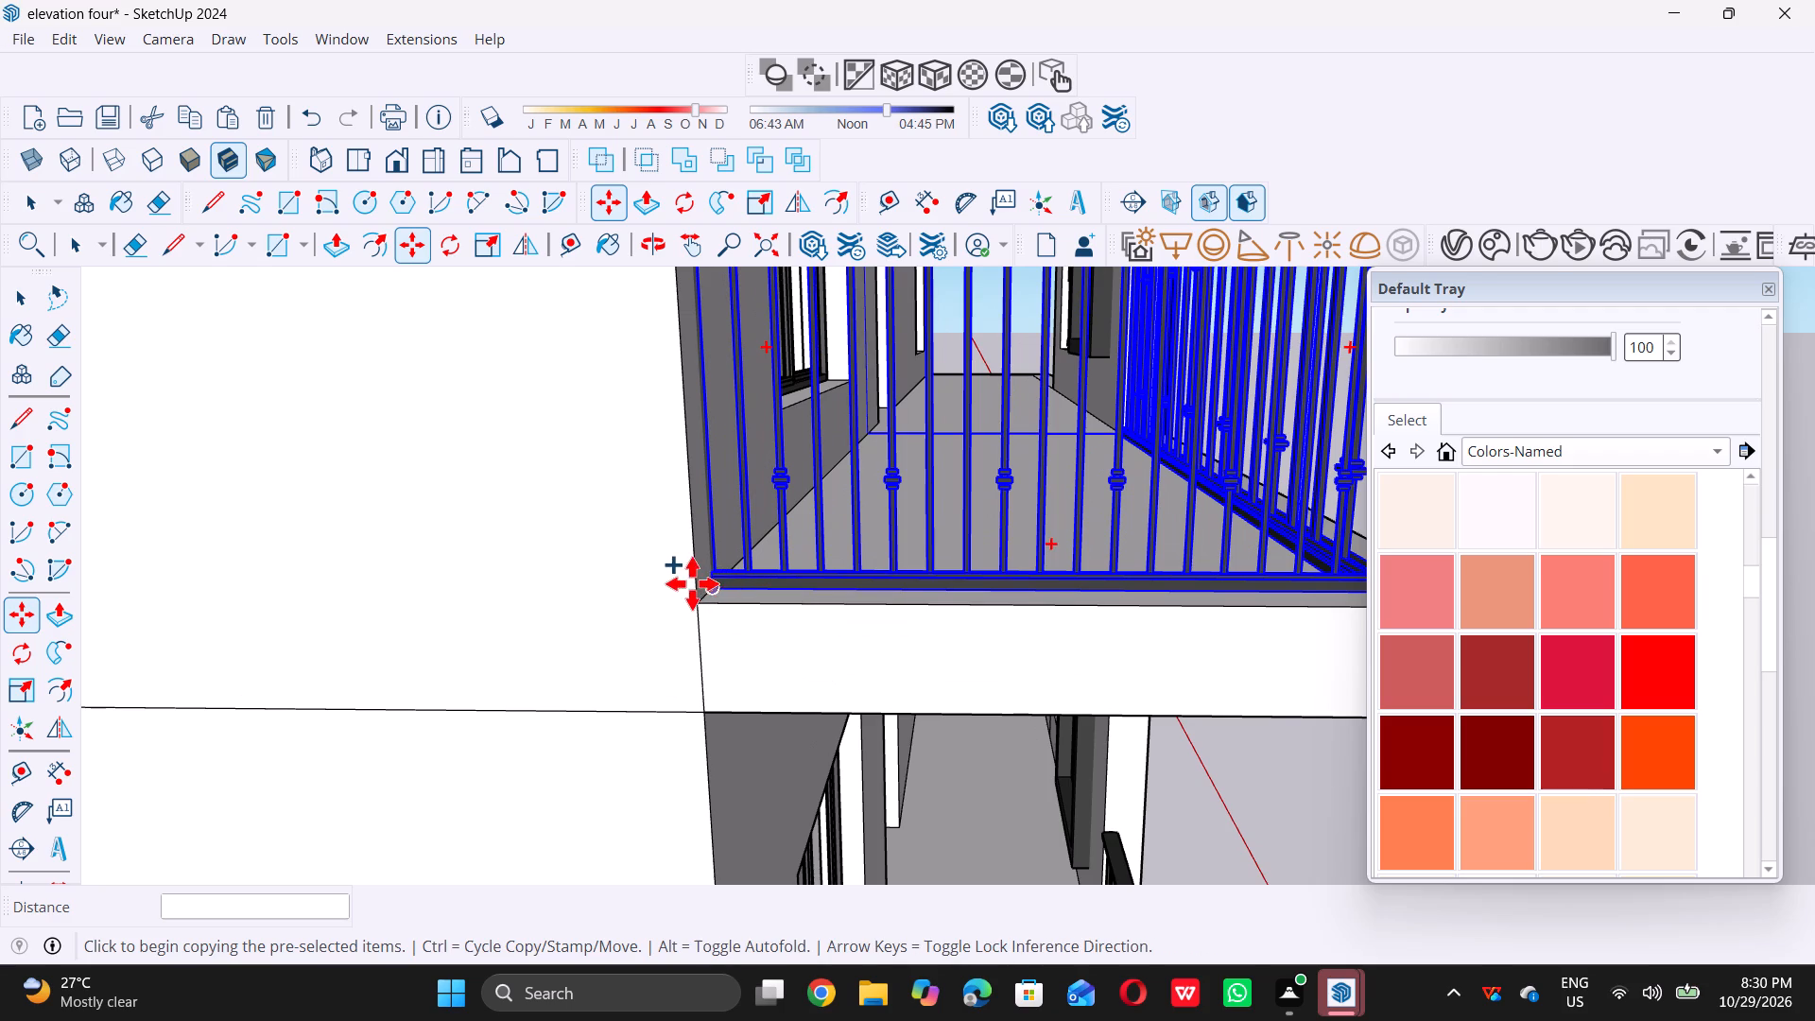
scroll(692, 581, "up", 9)
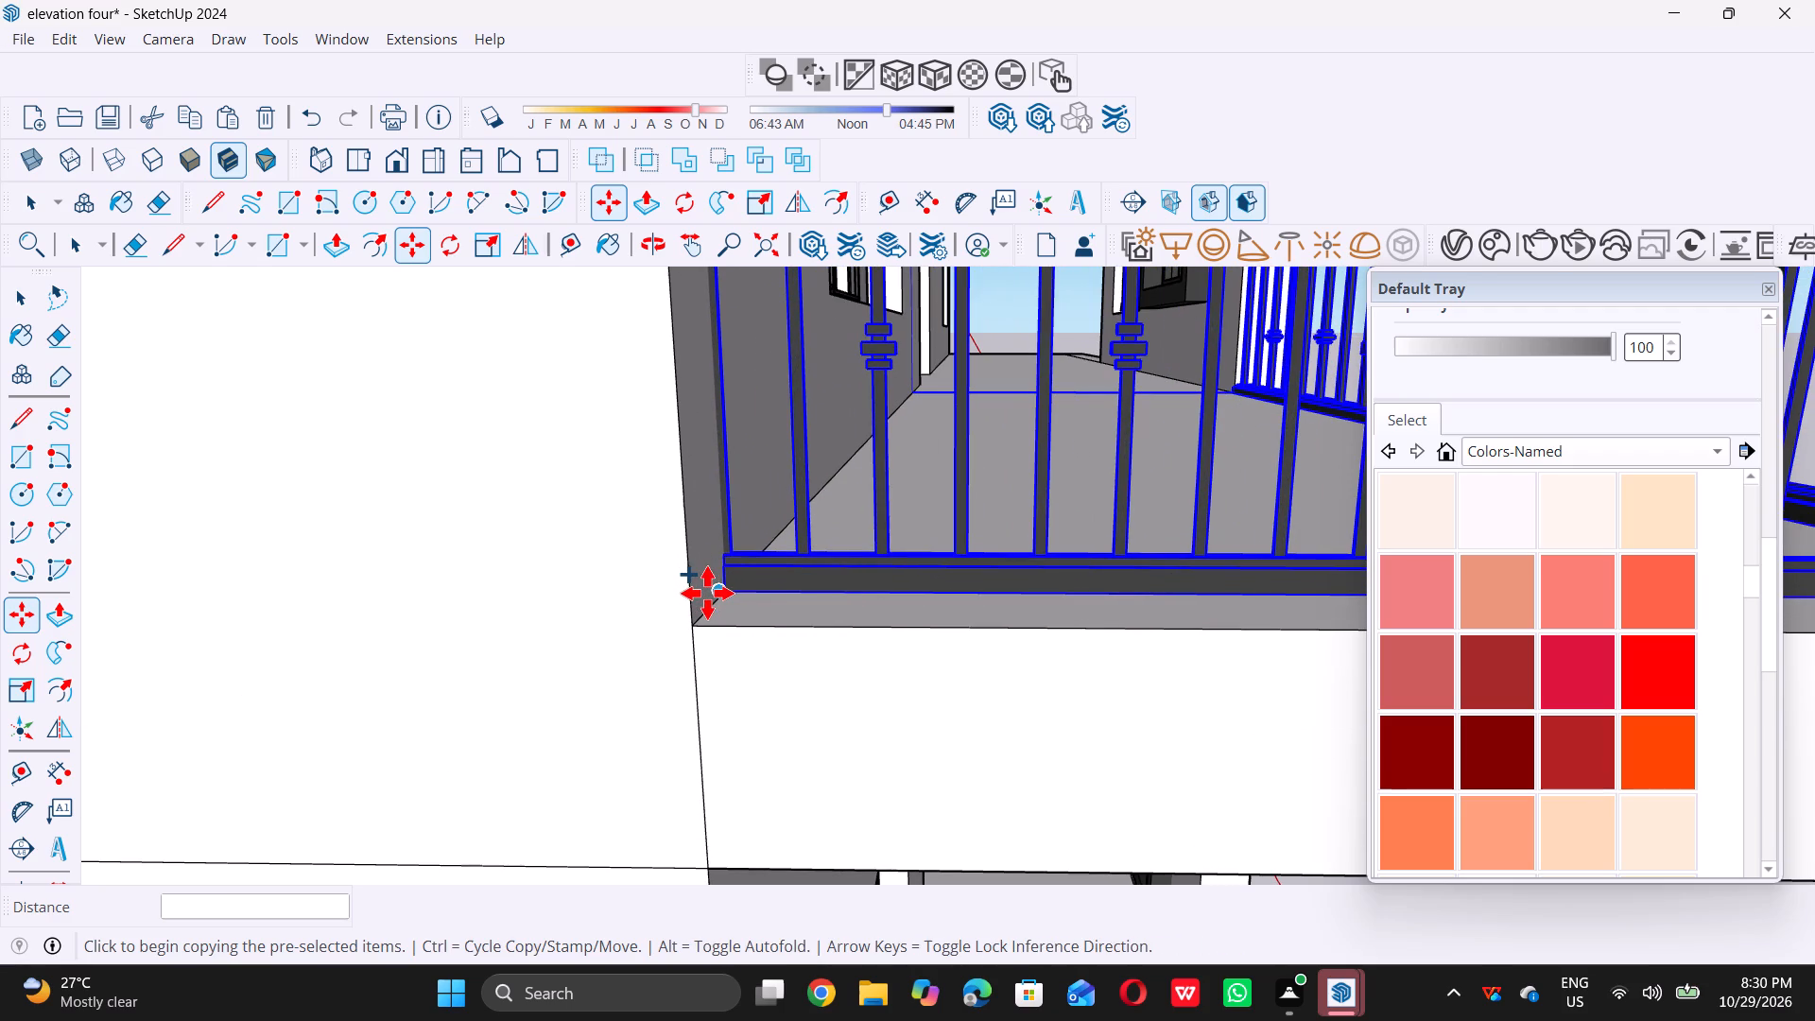
left_click(707, 591)
scroll(707, 590, "down", 5)
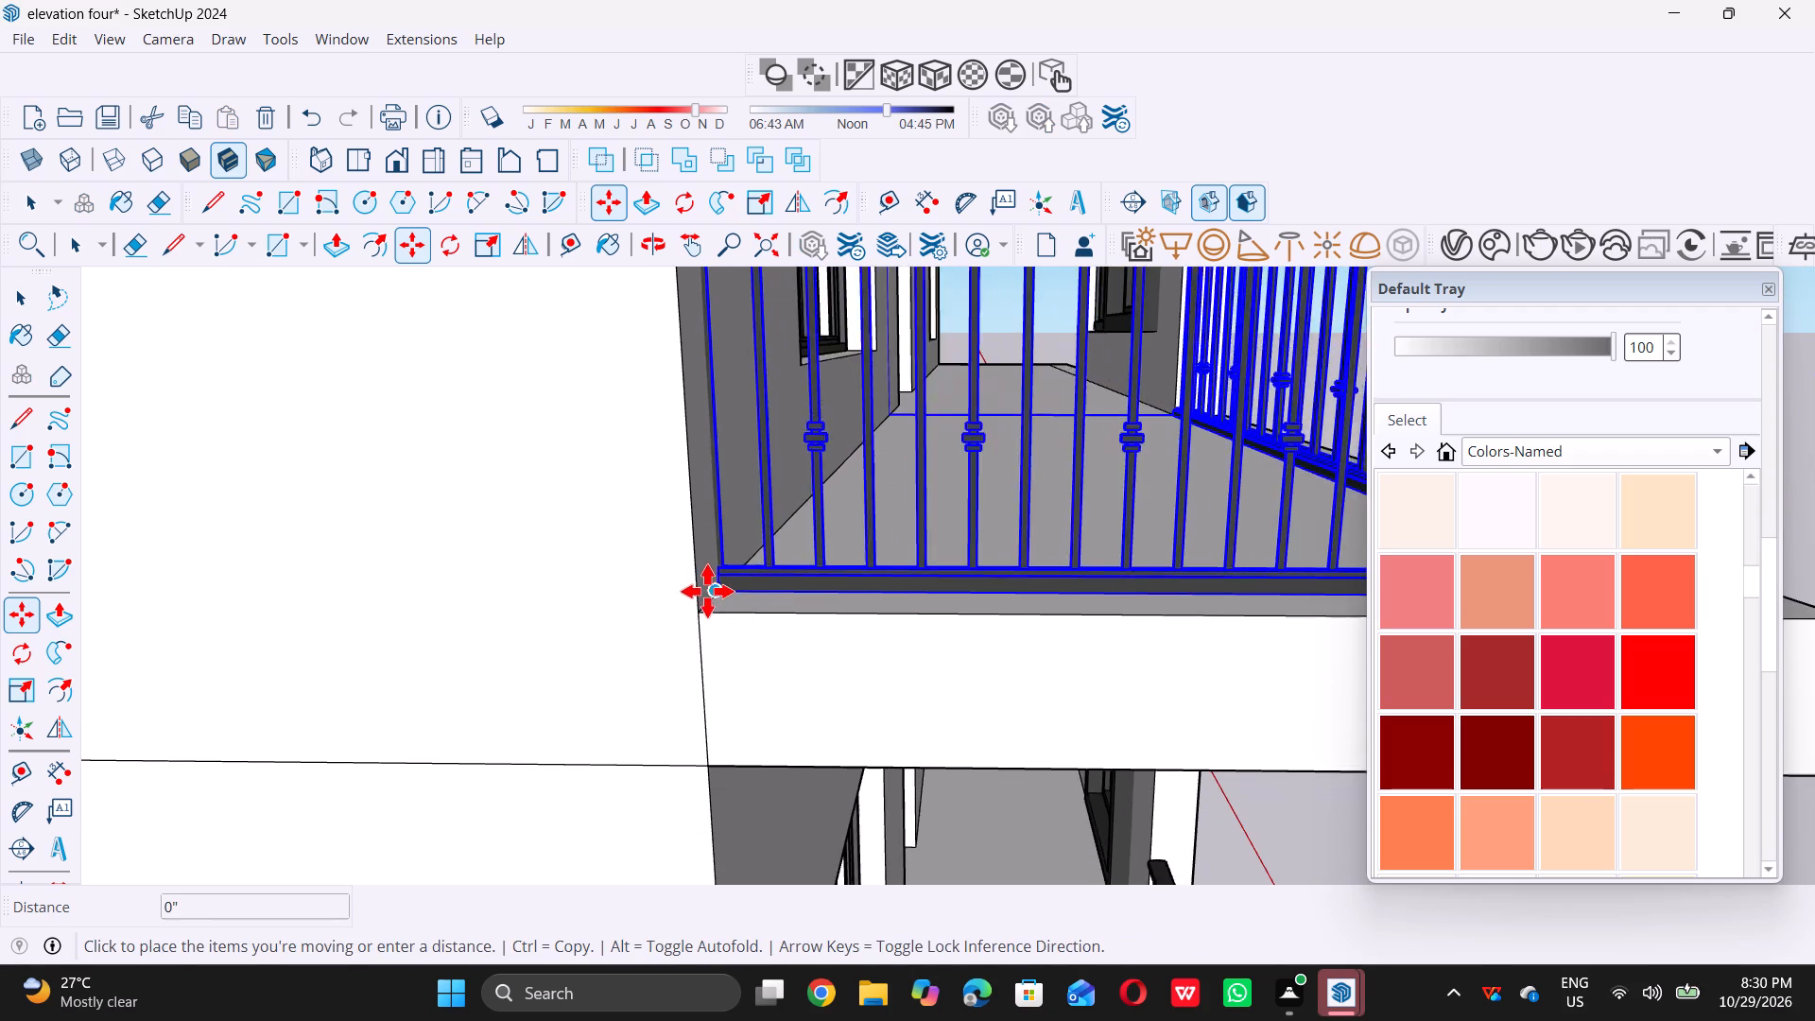
scroll(707, 591, "down", 20)
scroll(707, 591, "down", 1)
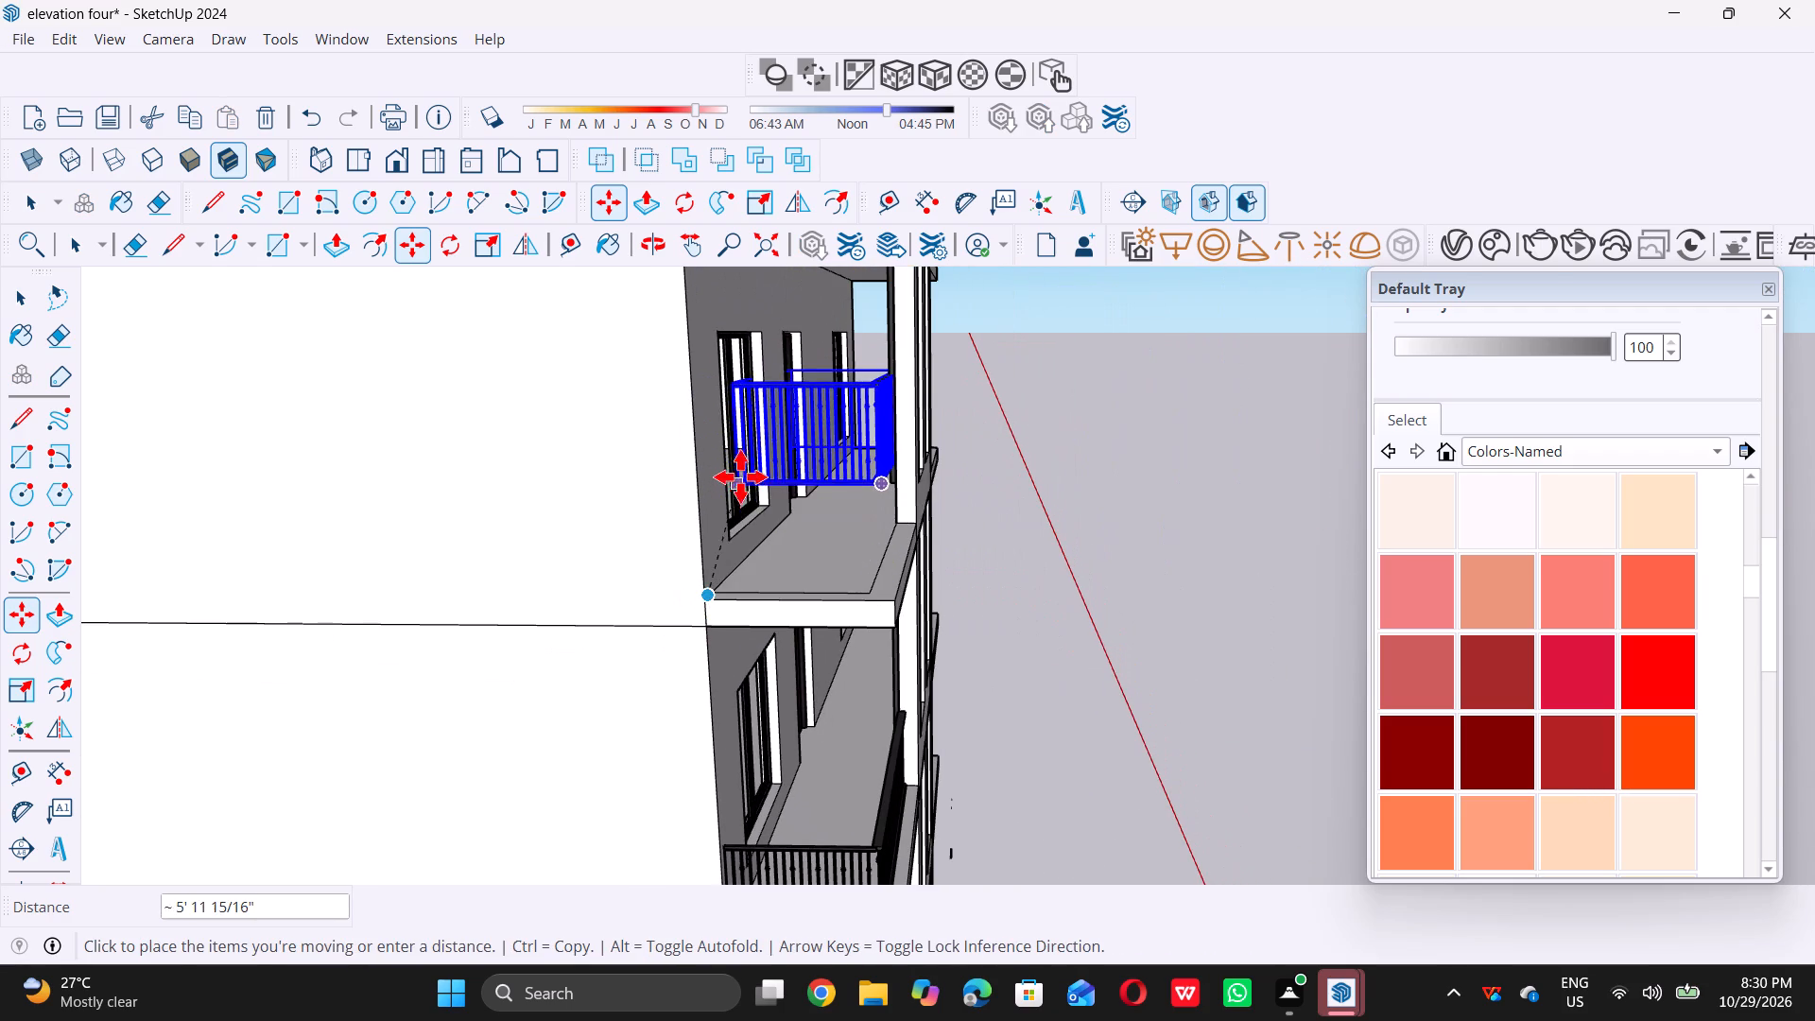
scroll(733, 480, "down", 8)
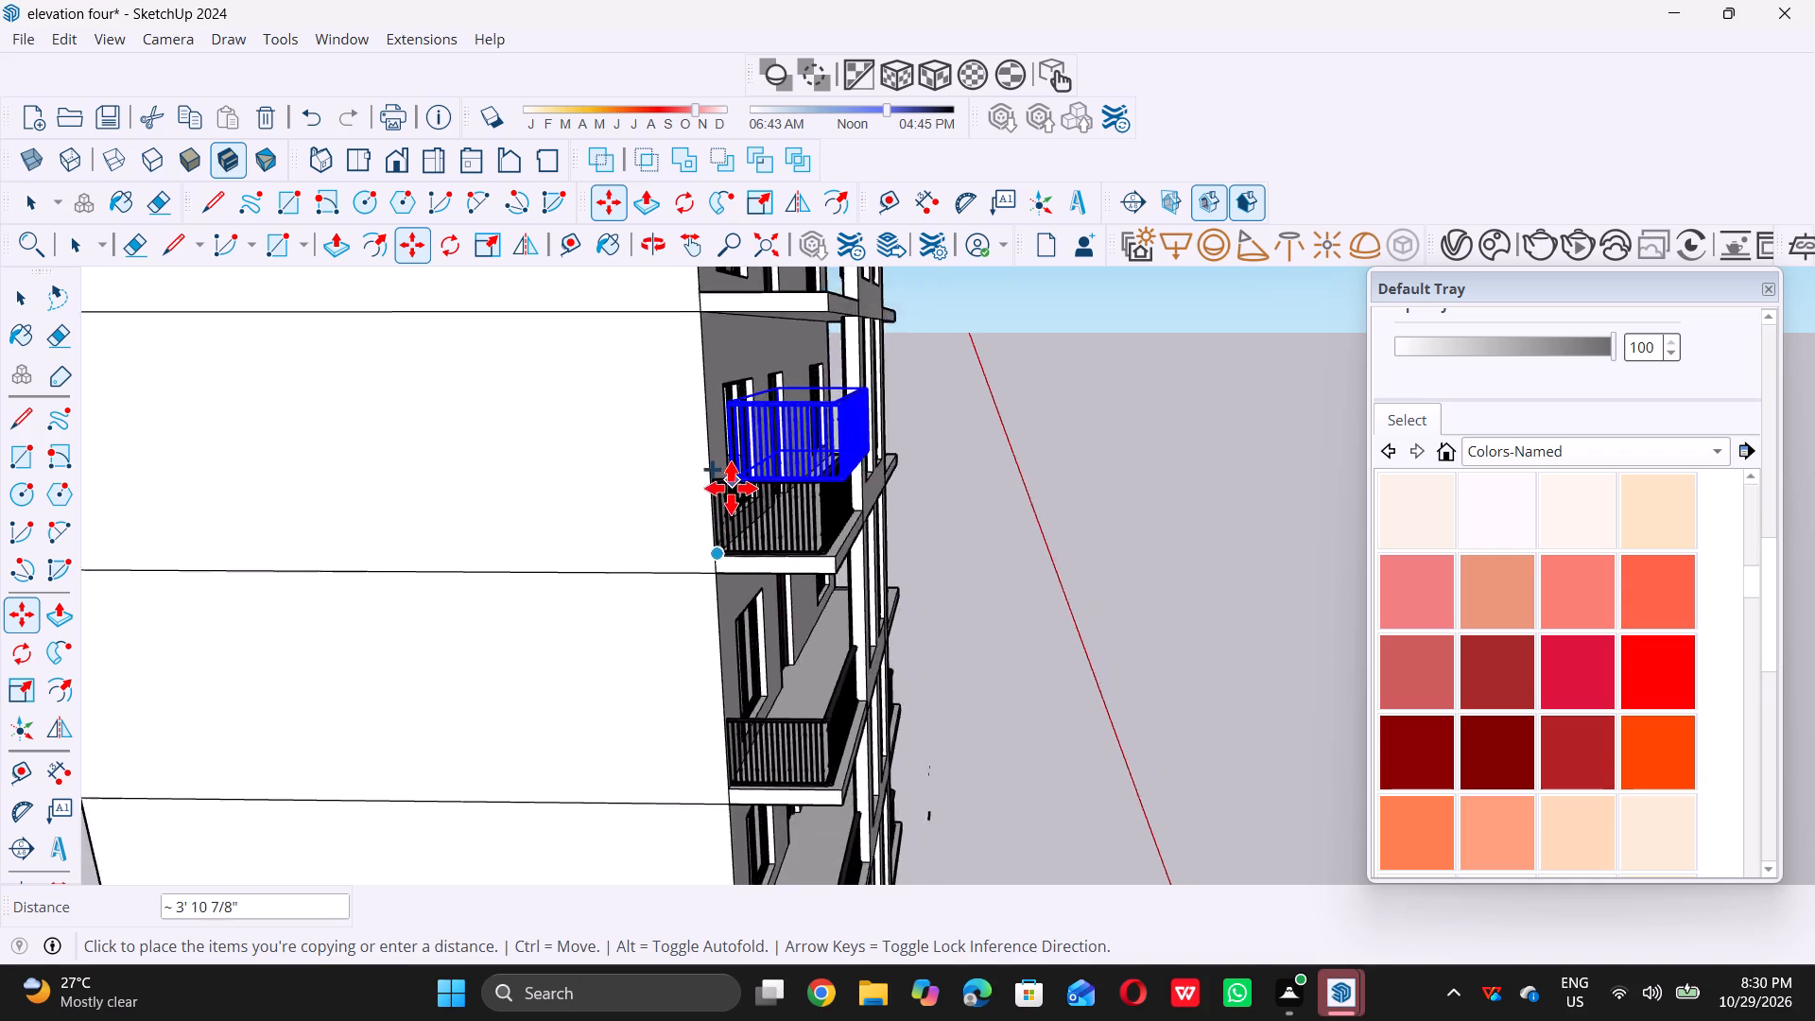
scroll(731, 488, "down", 9)
scroll(759, 393, "up", 9)
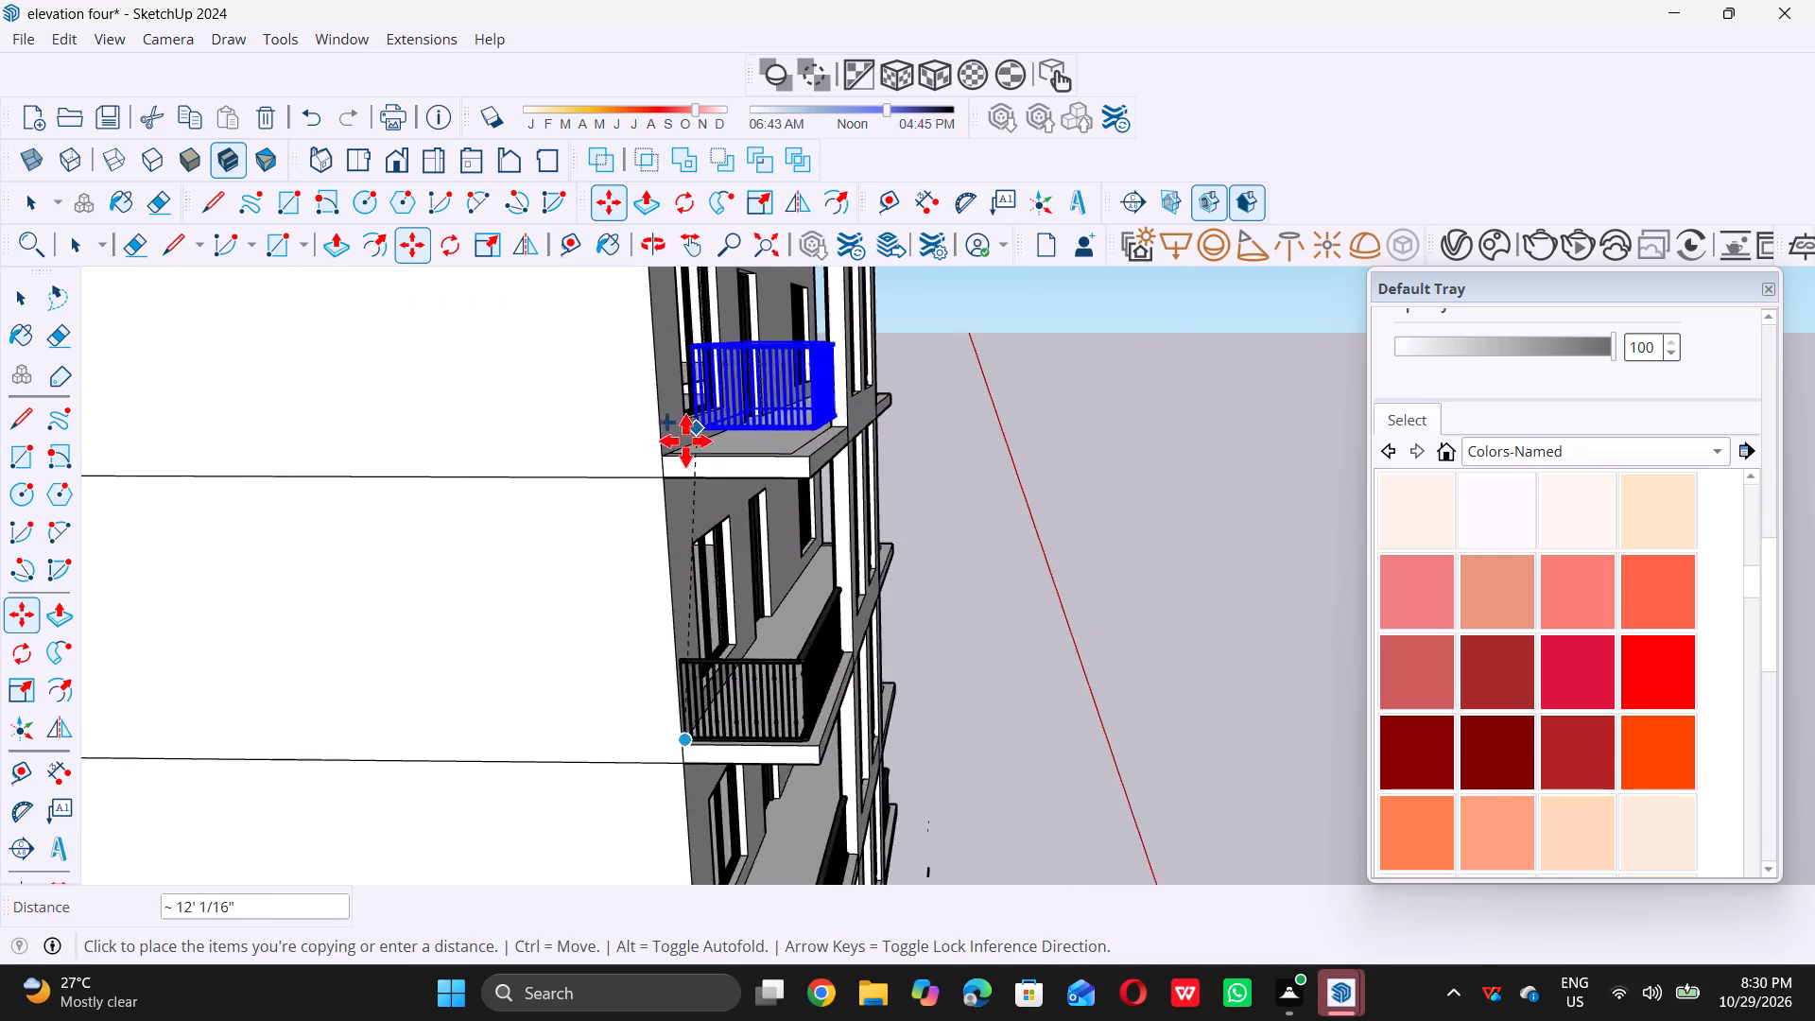
scroll(685, 441, "up", 5)
middle_click_drag(672, 447, 649, 518)
scroll(609, 555, "up", 3)
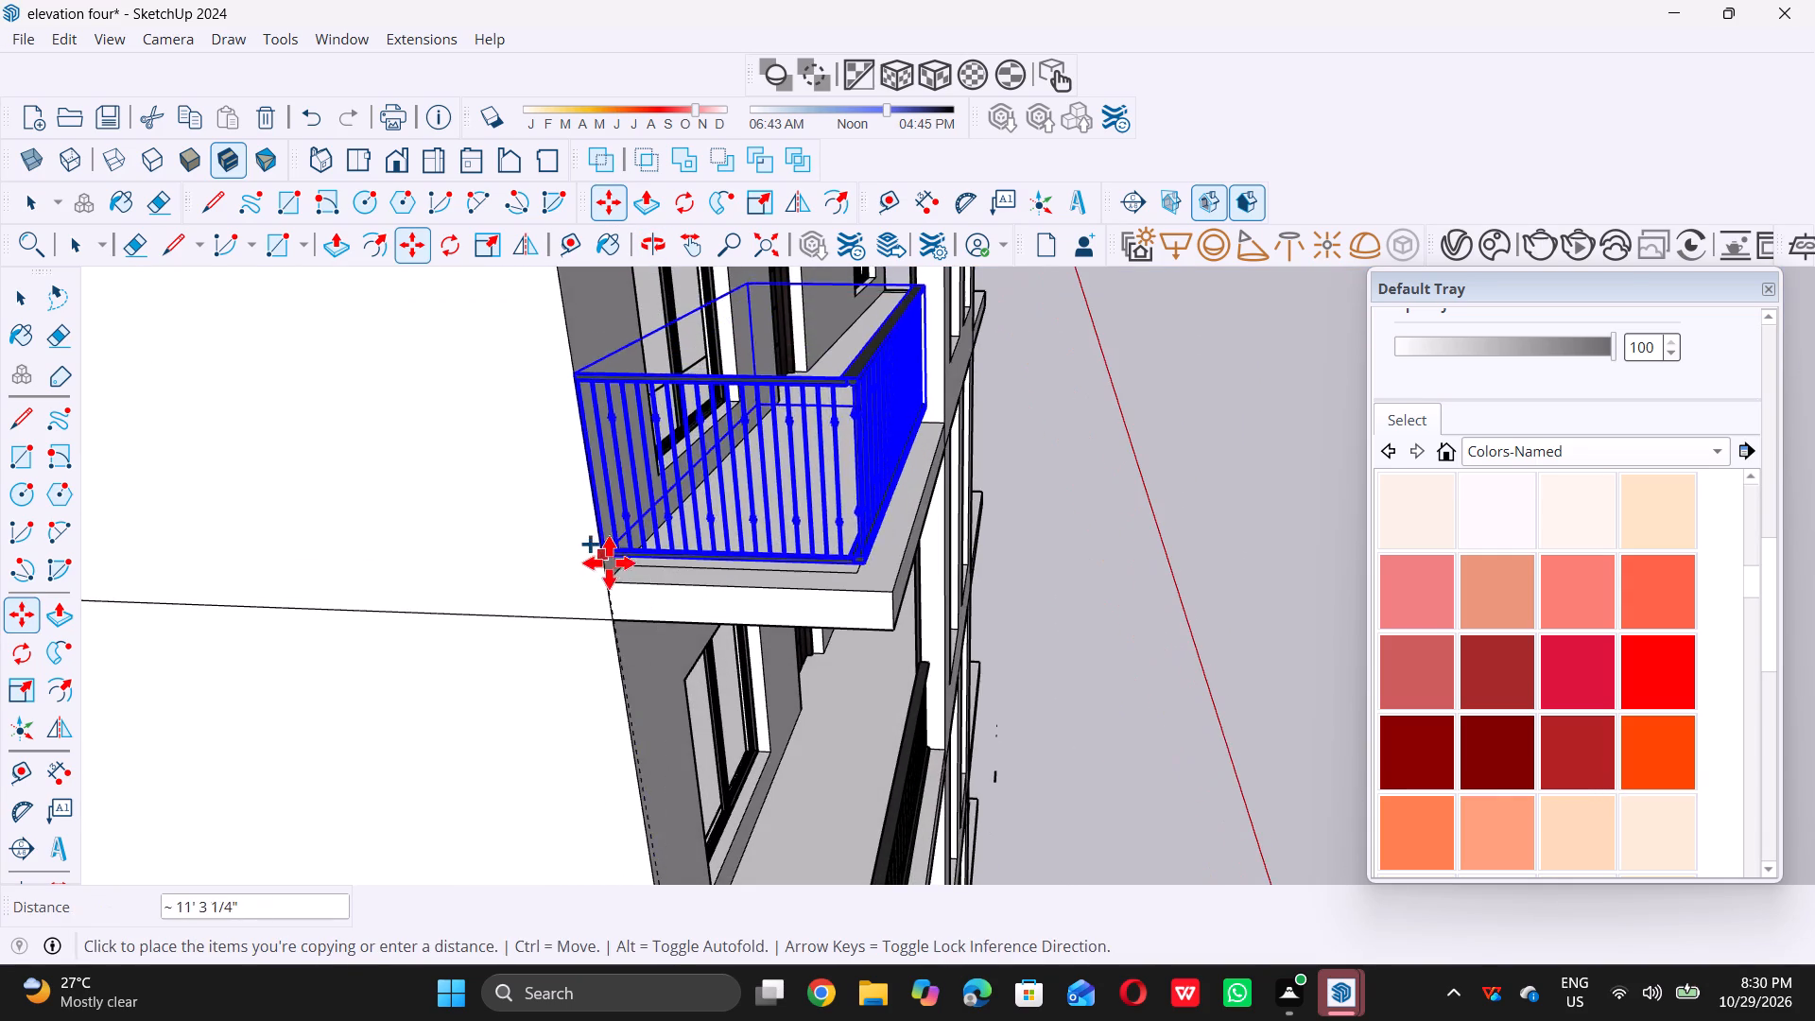
scroll(609, 562, "up", 4)
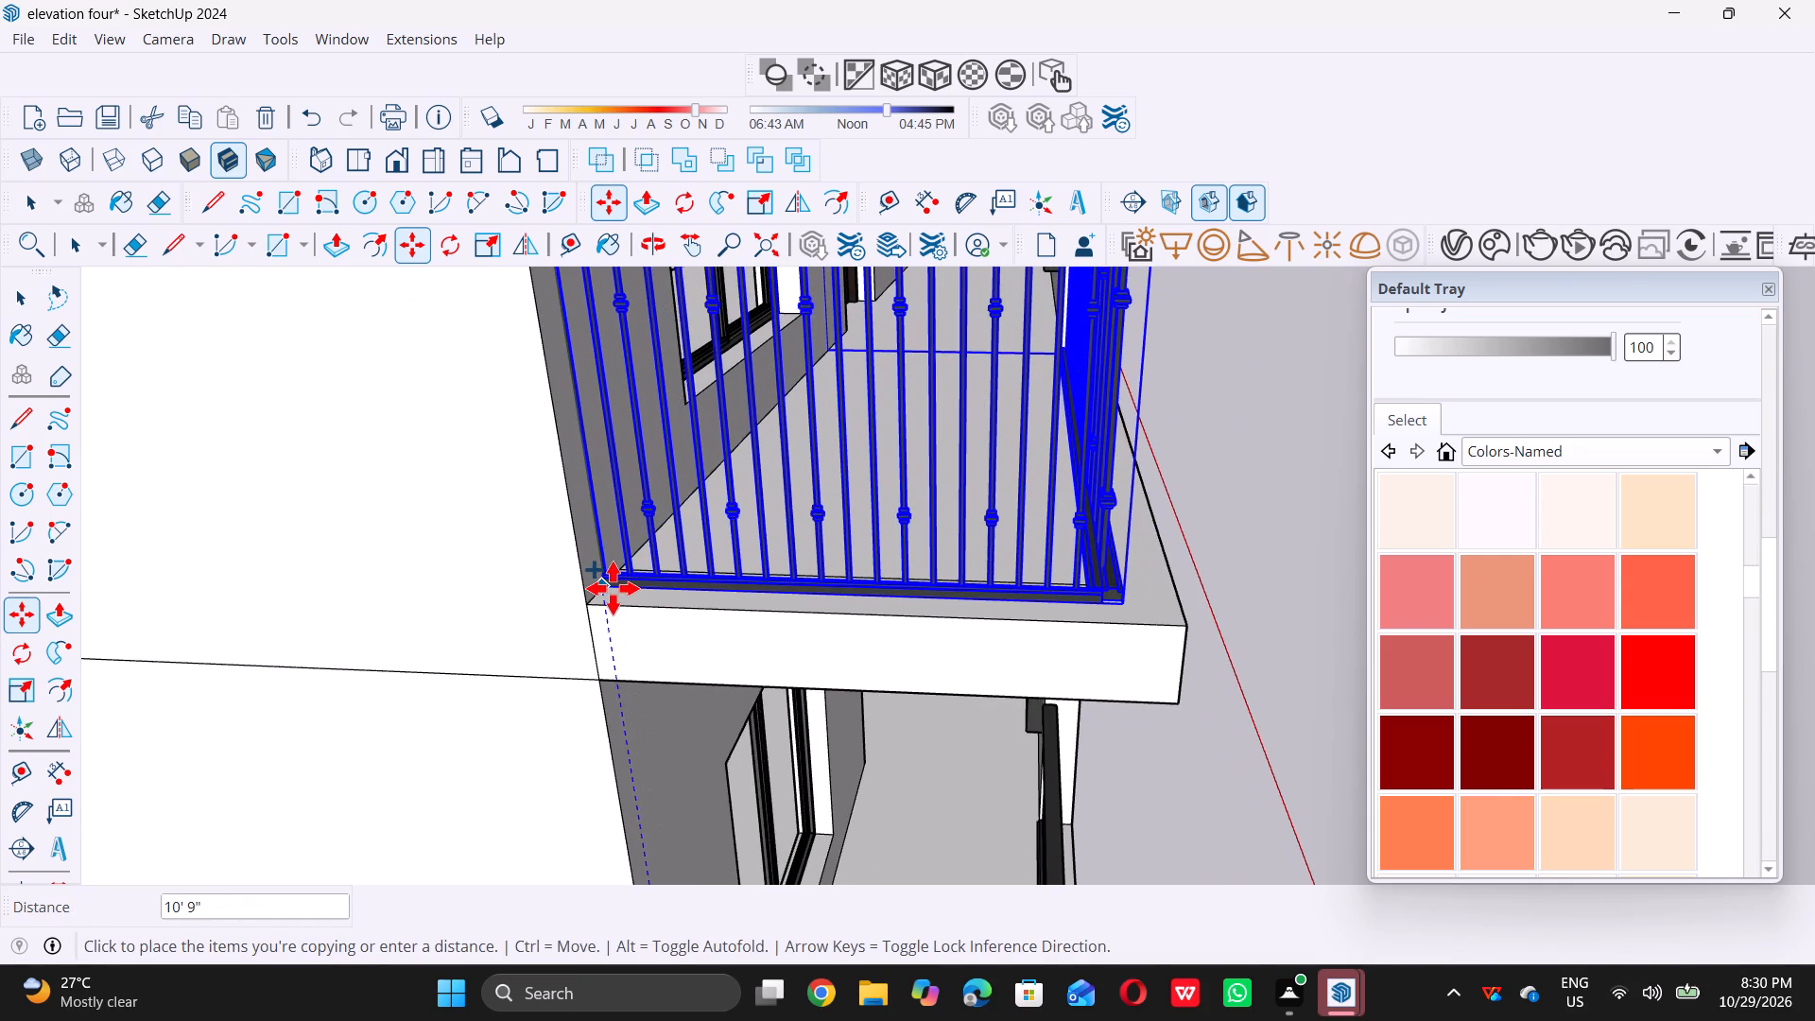
scroll(612, 588, "up", 4)
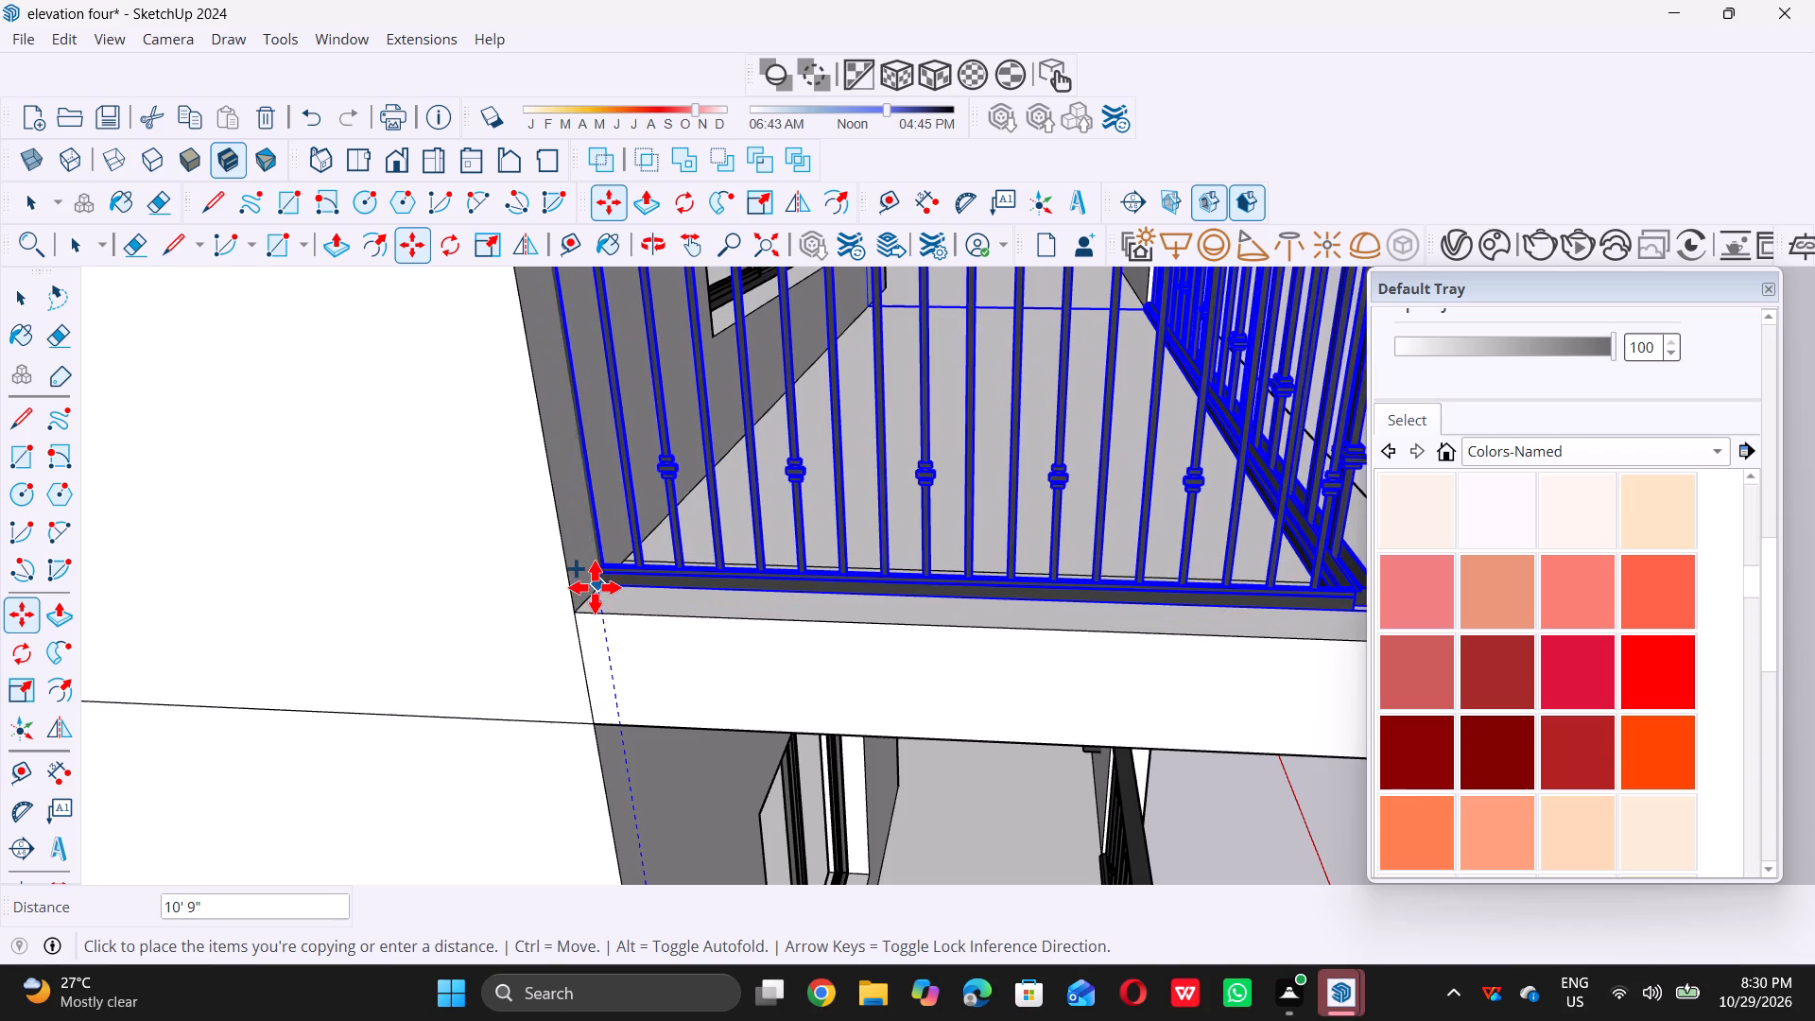
double_click(596, 586)
key("space")
scroll(643, 653, "down", 7)
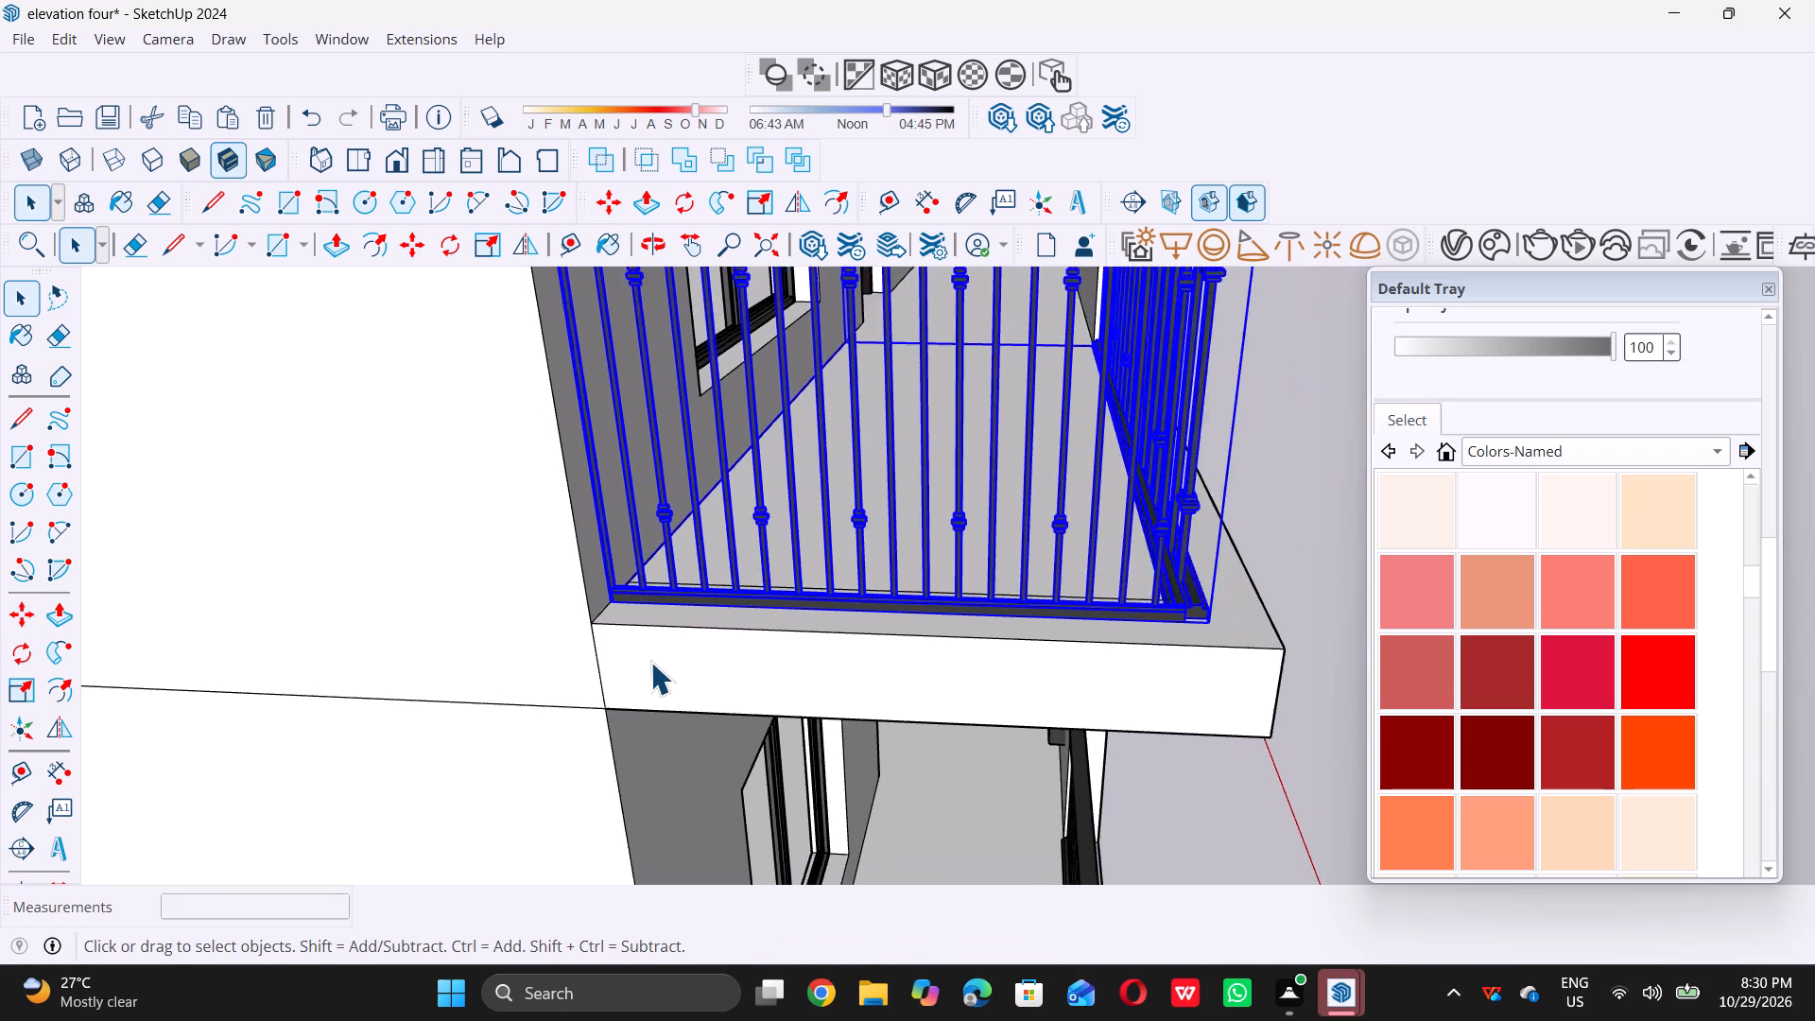
scroll(650, 662, "down", 19)
triple_click(954, 614)
Copy the topmost right balcony railing 10' up onto the bare right balcony slab on the level above.
scroll(954, 613, "down", 2)
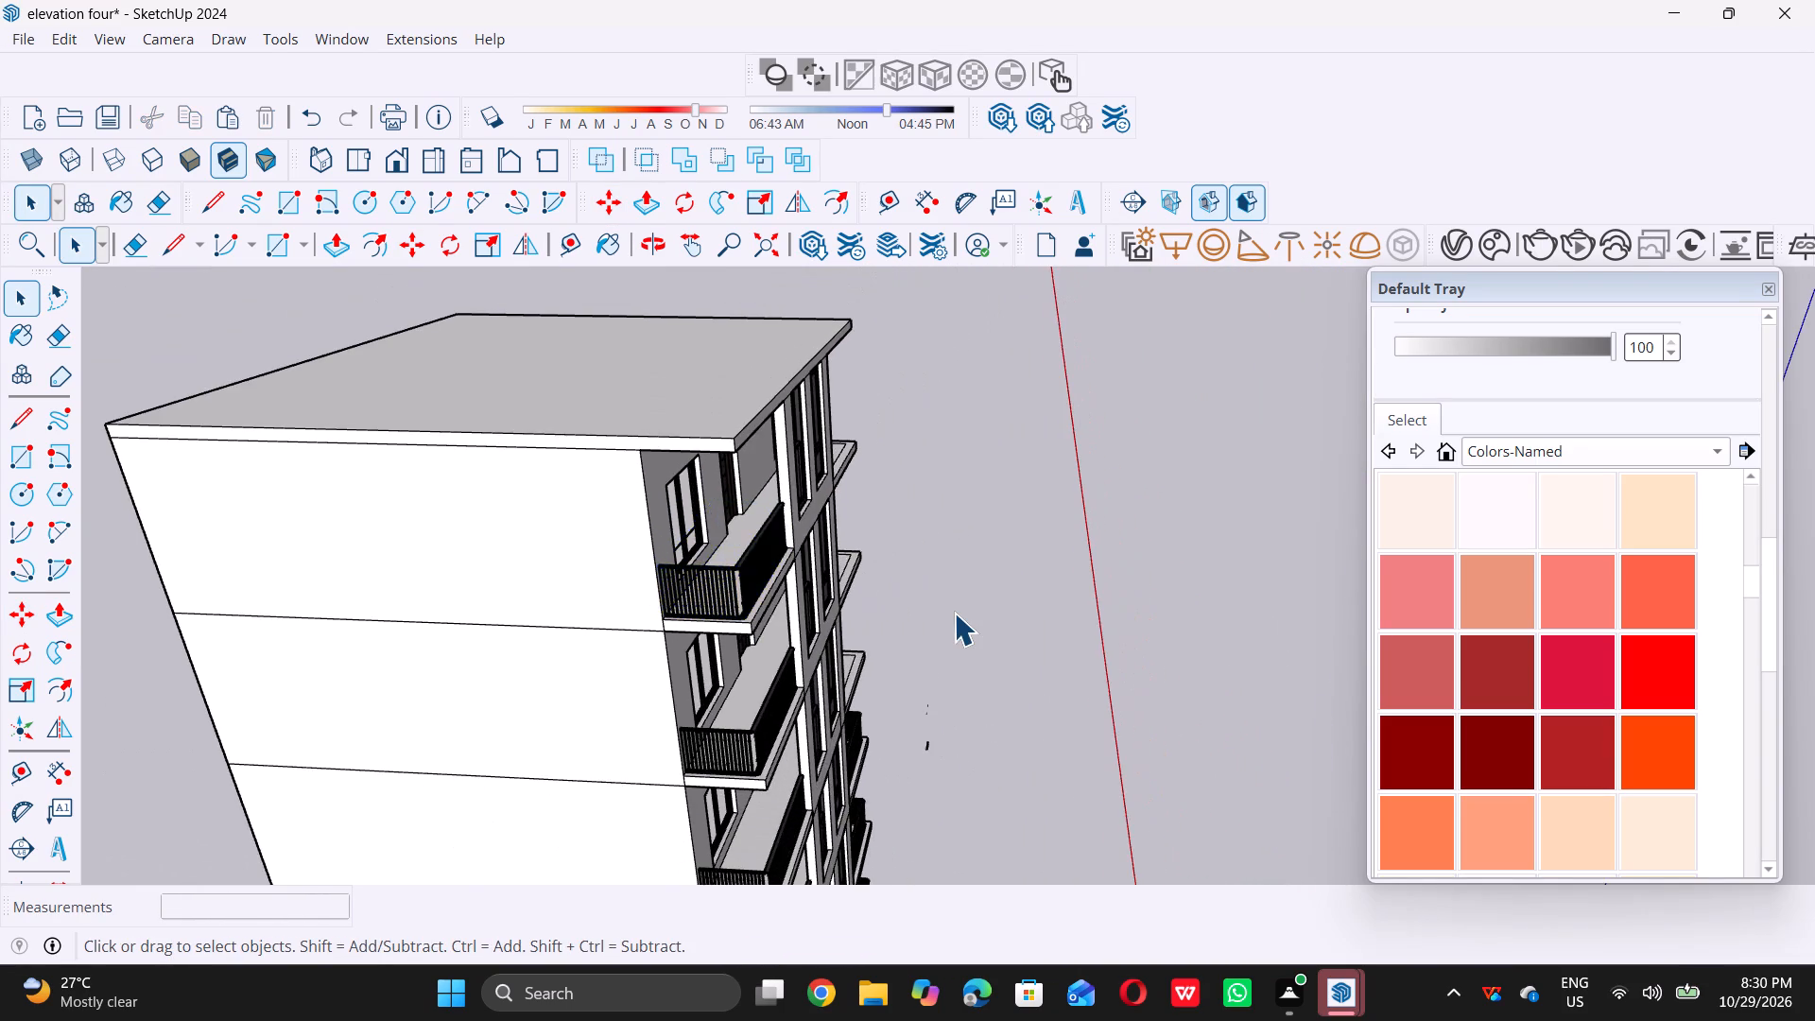
scroll(954, 613, "down", 3)
middle_click_drag(959, 619, 172, 515)
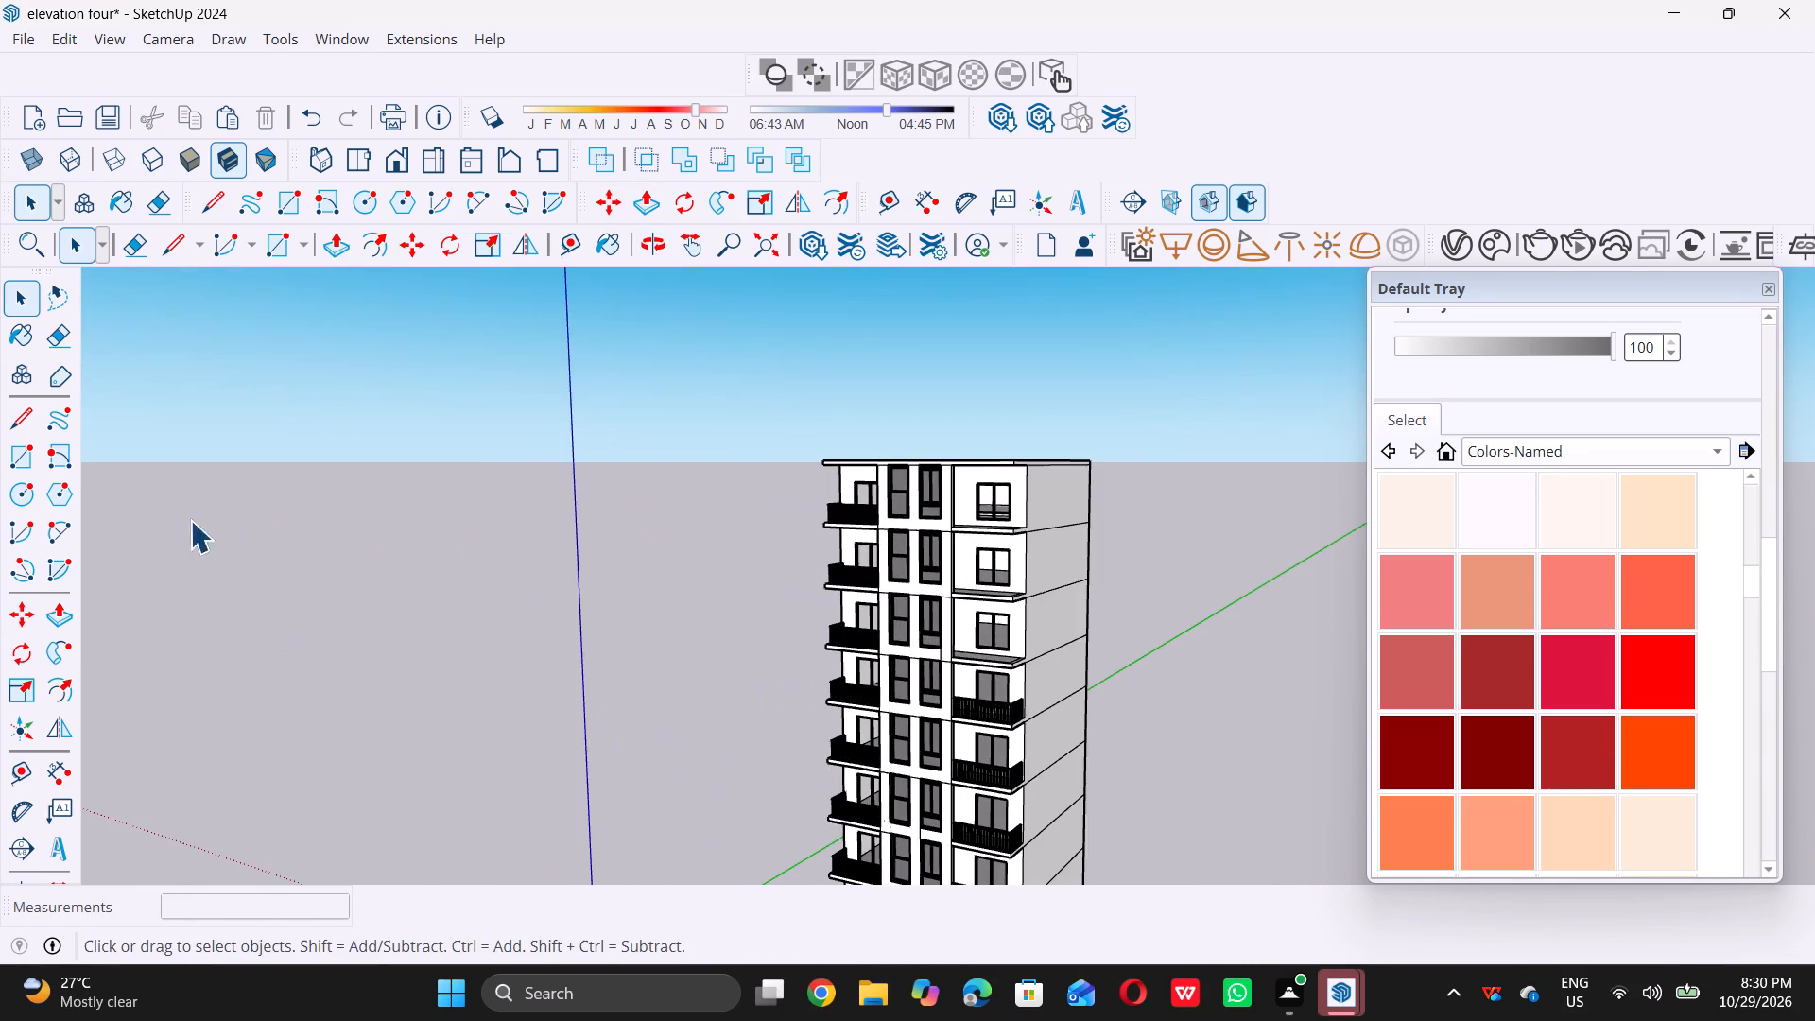
scroll(227, 528, "down", 9)
scroll(798, 656, "up", 5)
scroll(681, 602, "down", 6)
middle_click_drag(609, 564, 726, 672)
middle_click(726, 672)
scroll(726, 675, "up", 7)
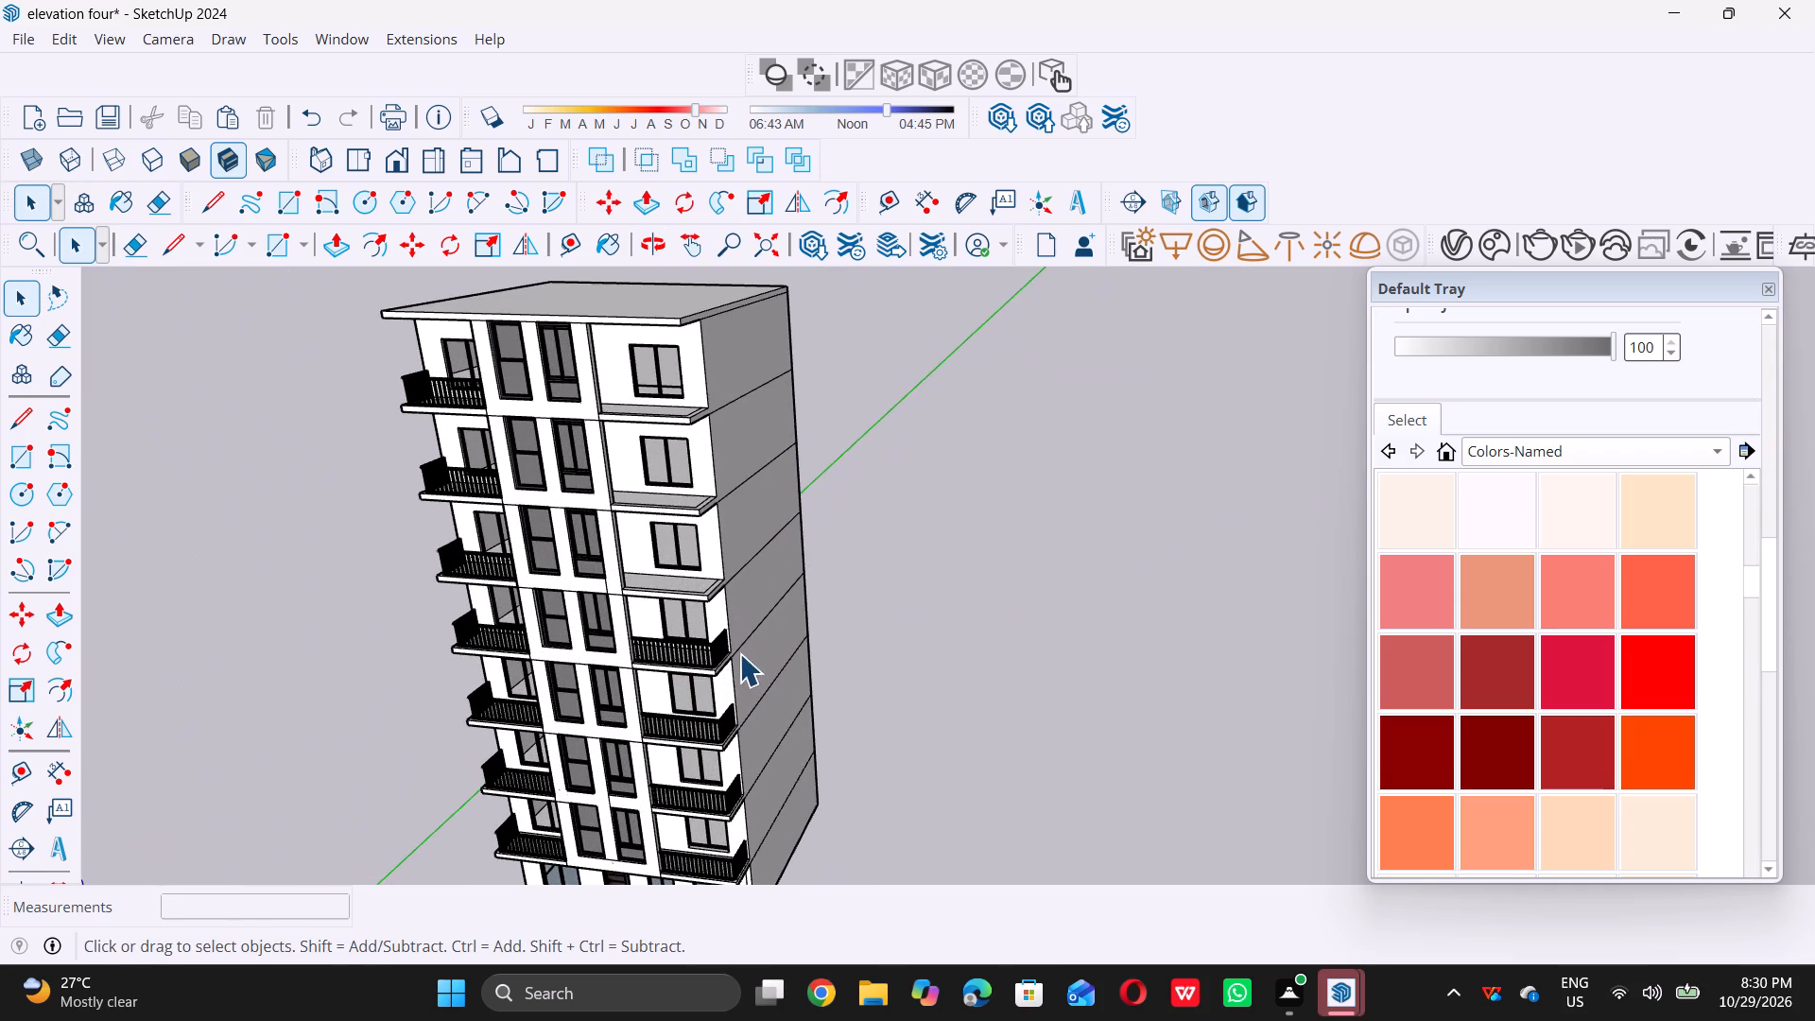
middle_click_drag(737, 651, 602, 632)
middle_click(602, 632)
middle_click_drag(721, 608, 710, 613)
middle_click_drag(710, 613, 682, 638)
scroll(738, 609, "up", 20)
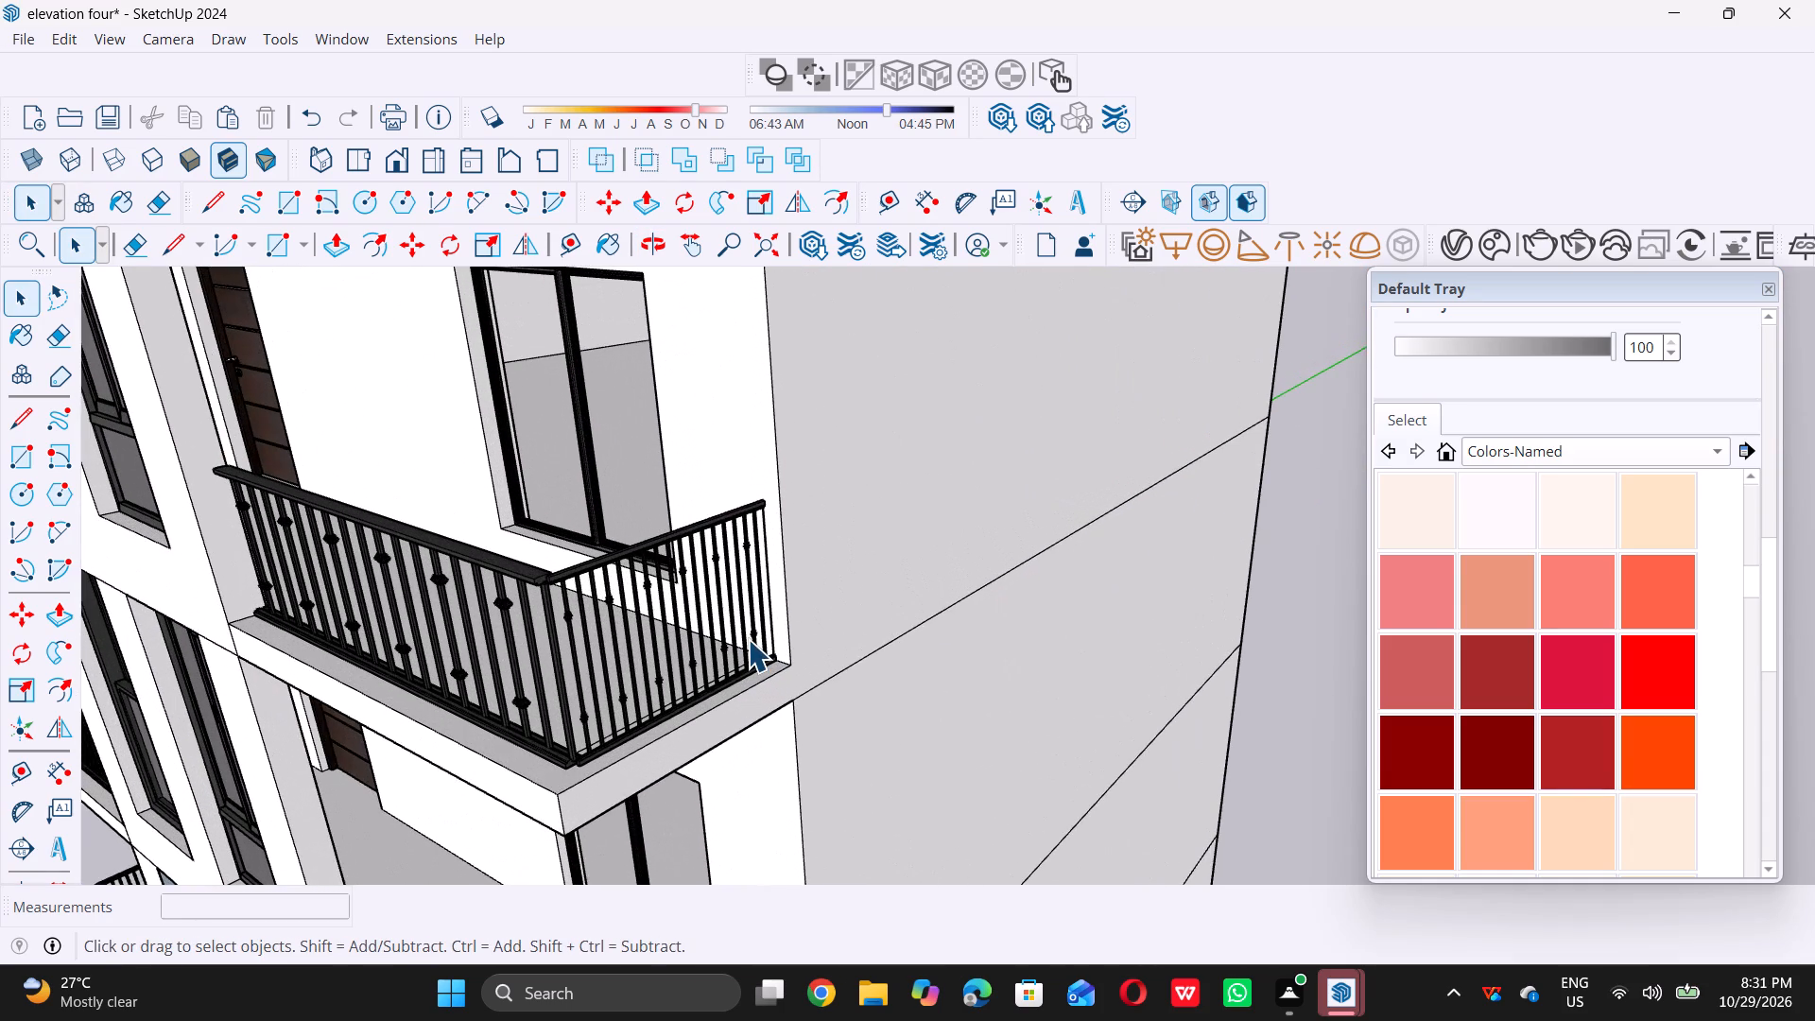
left_click(748, 639)
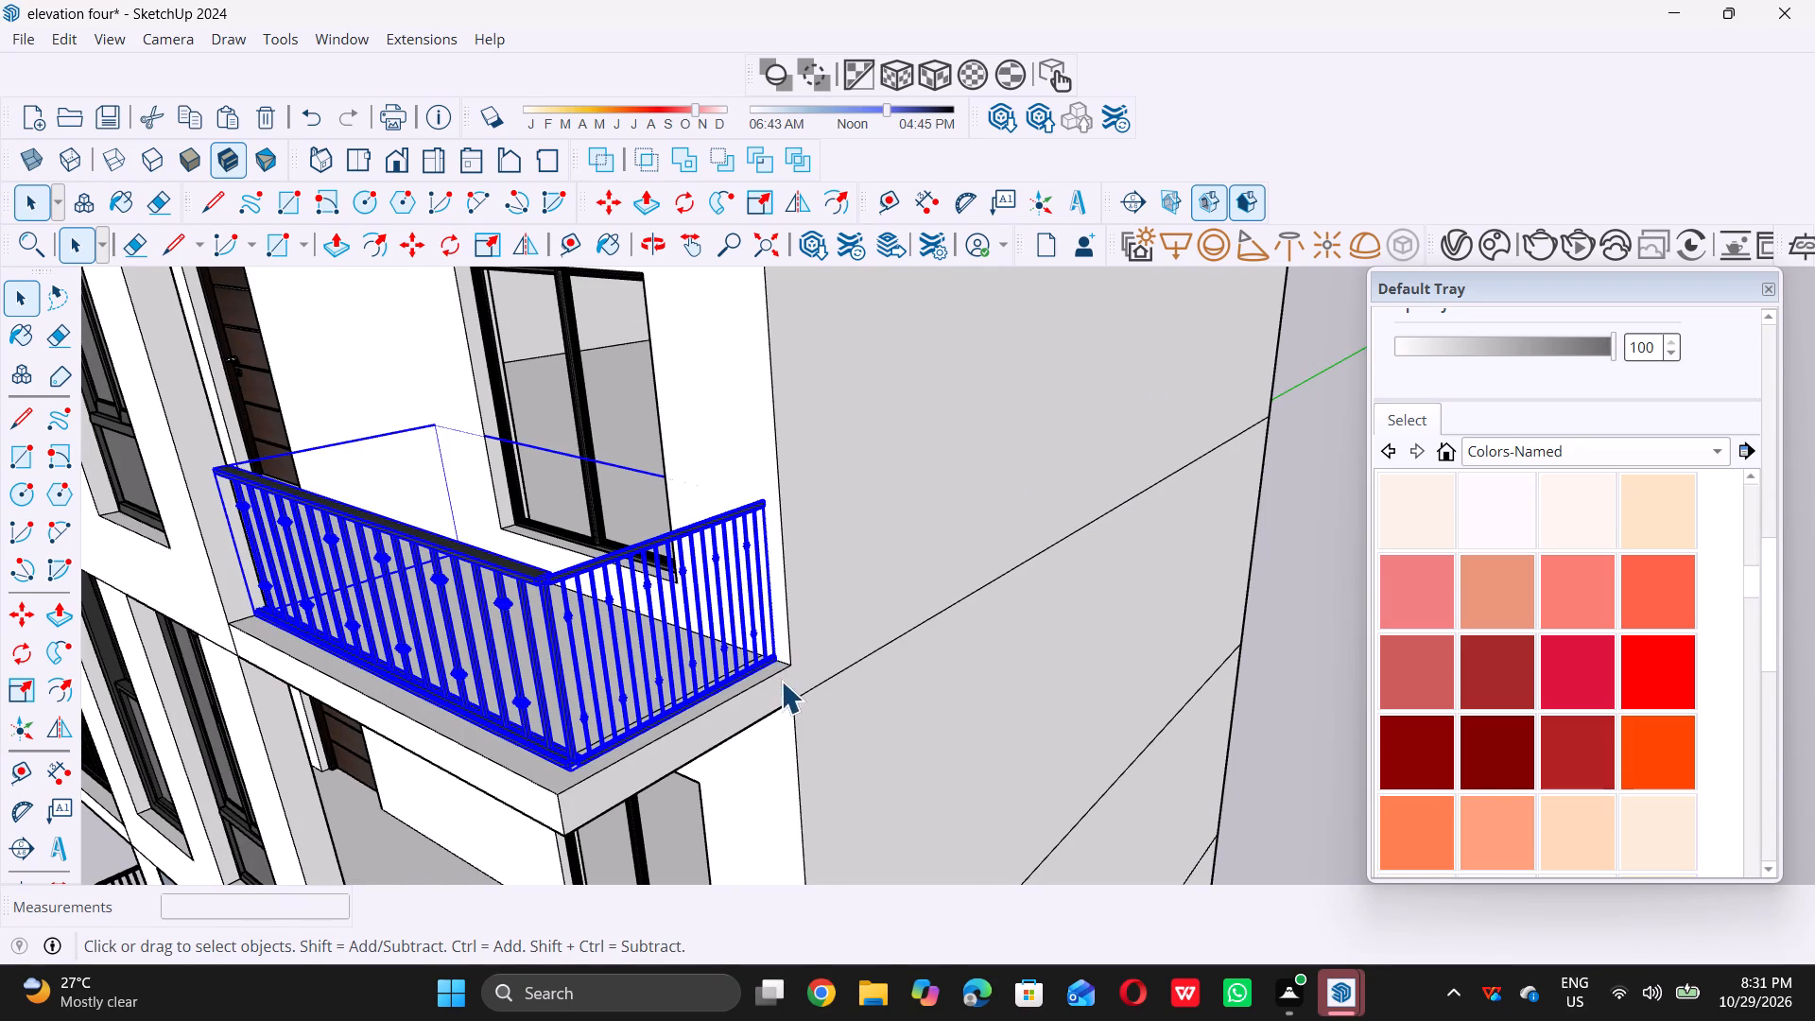
key("m")
scroll(776, 663, "up", 7)
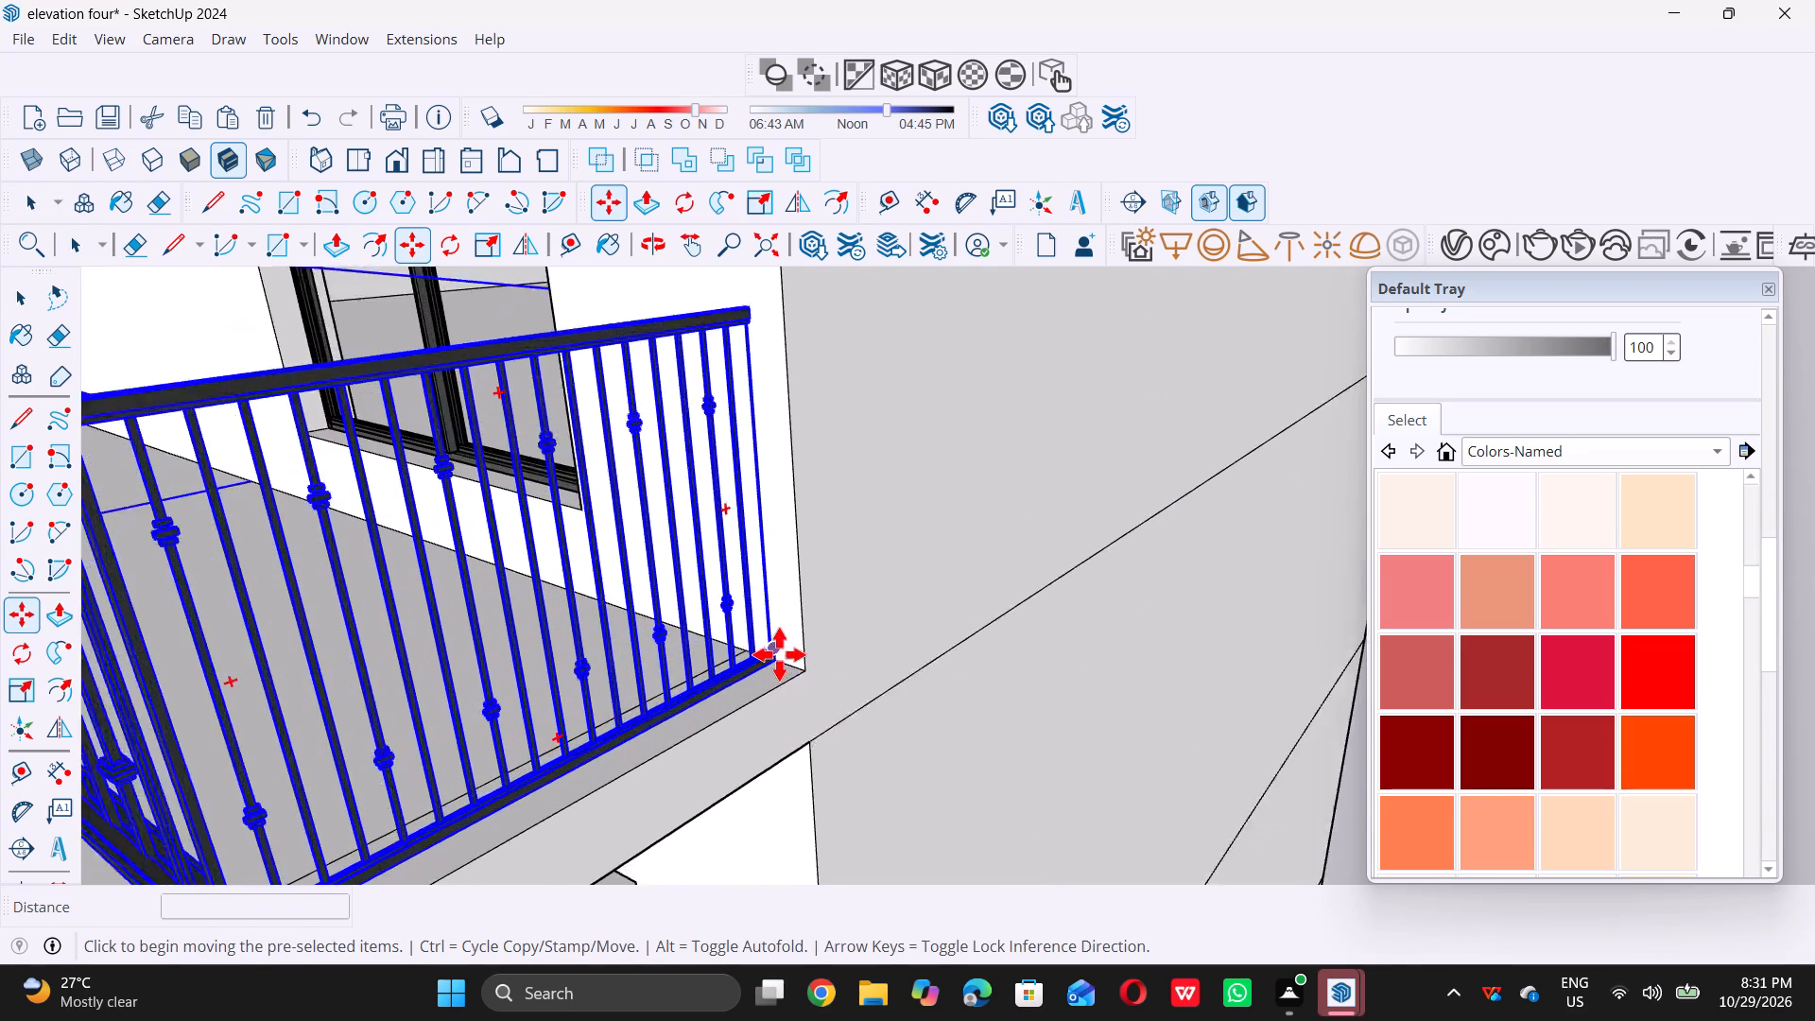
scroll(779, 654, "up", 5)
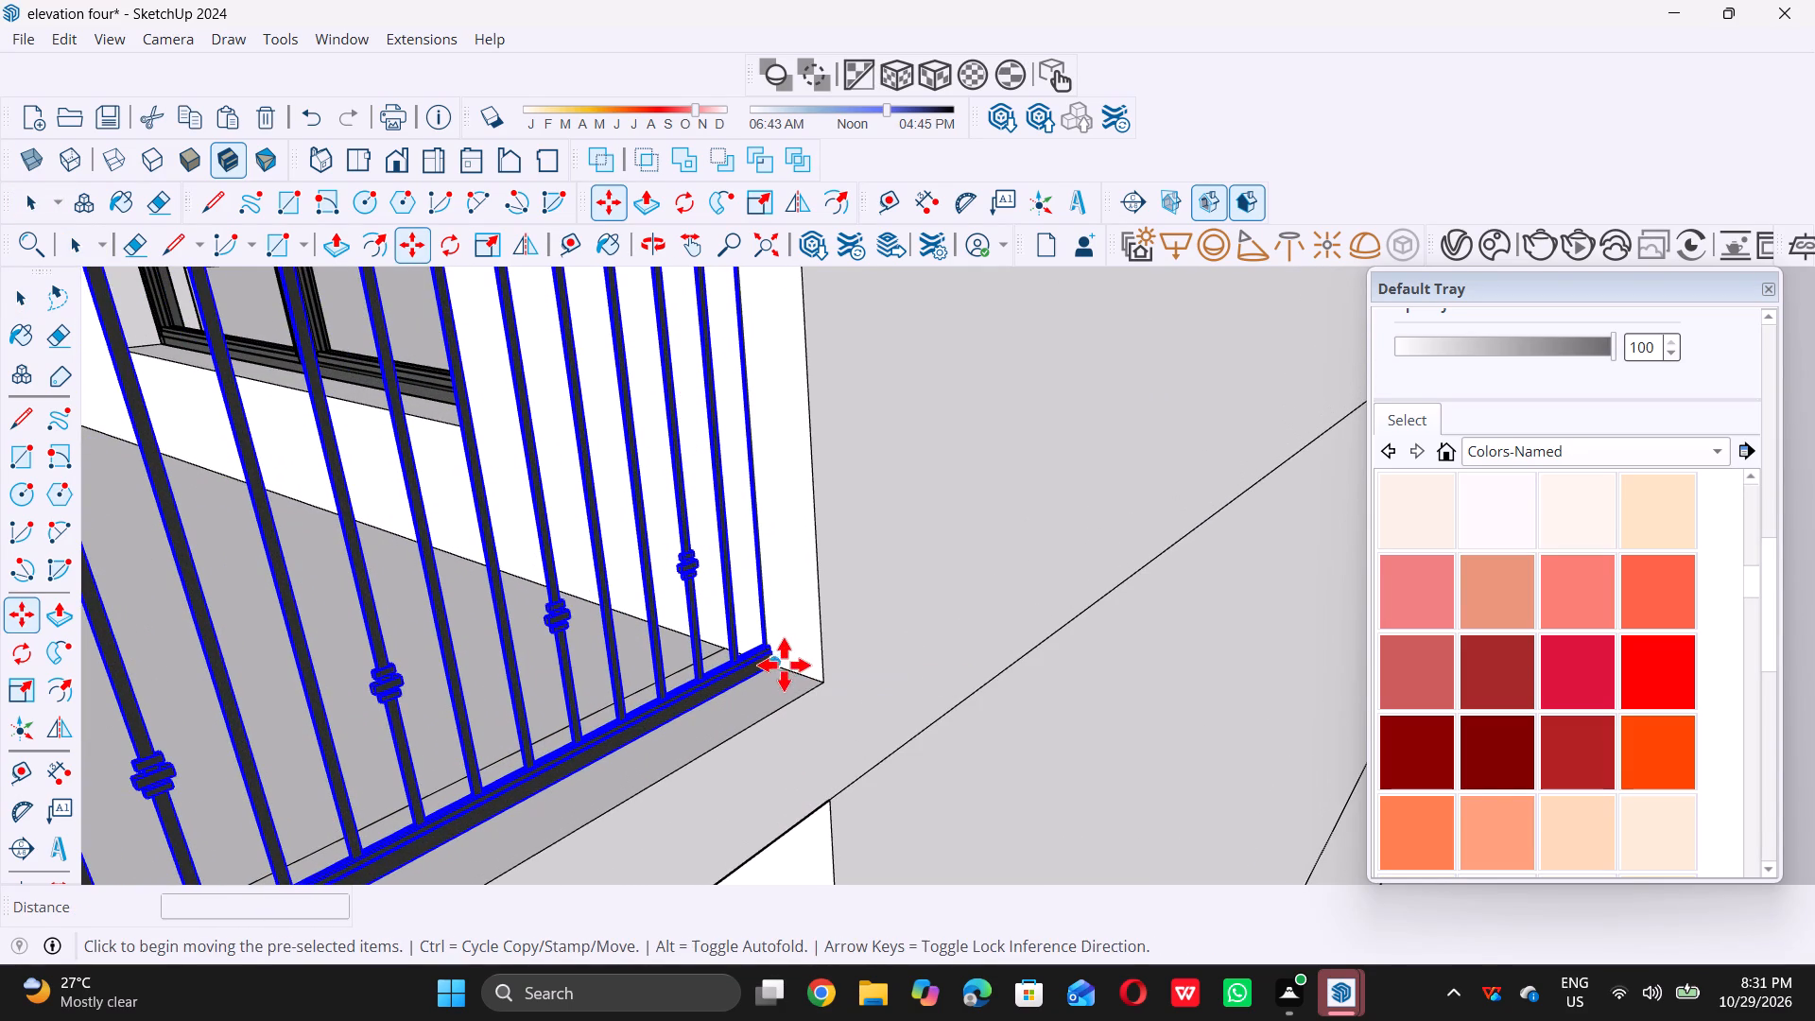
double_click(779, 673)
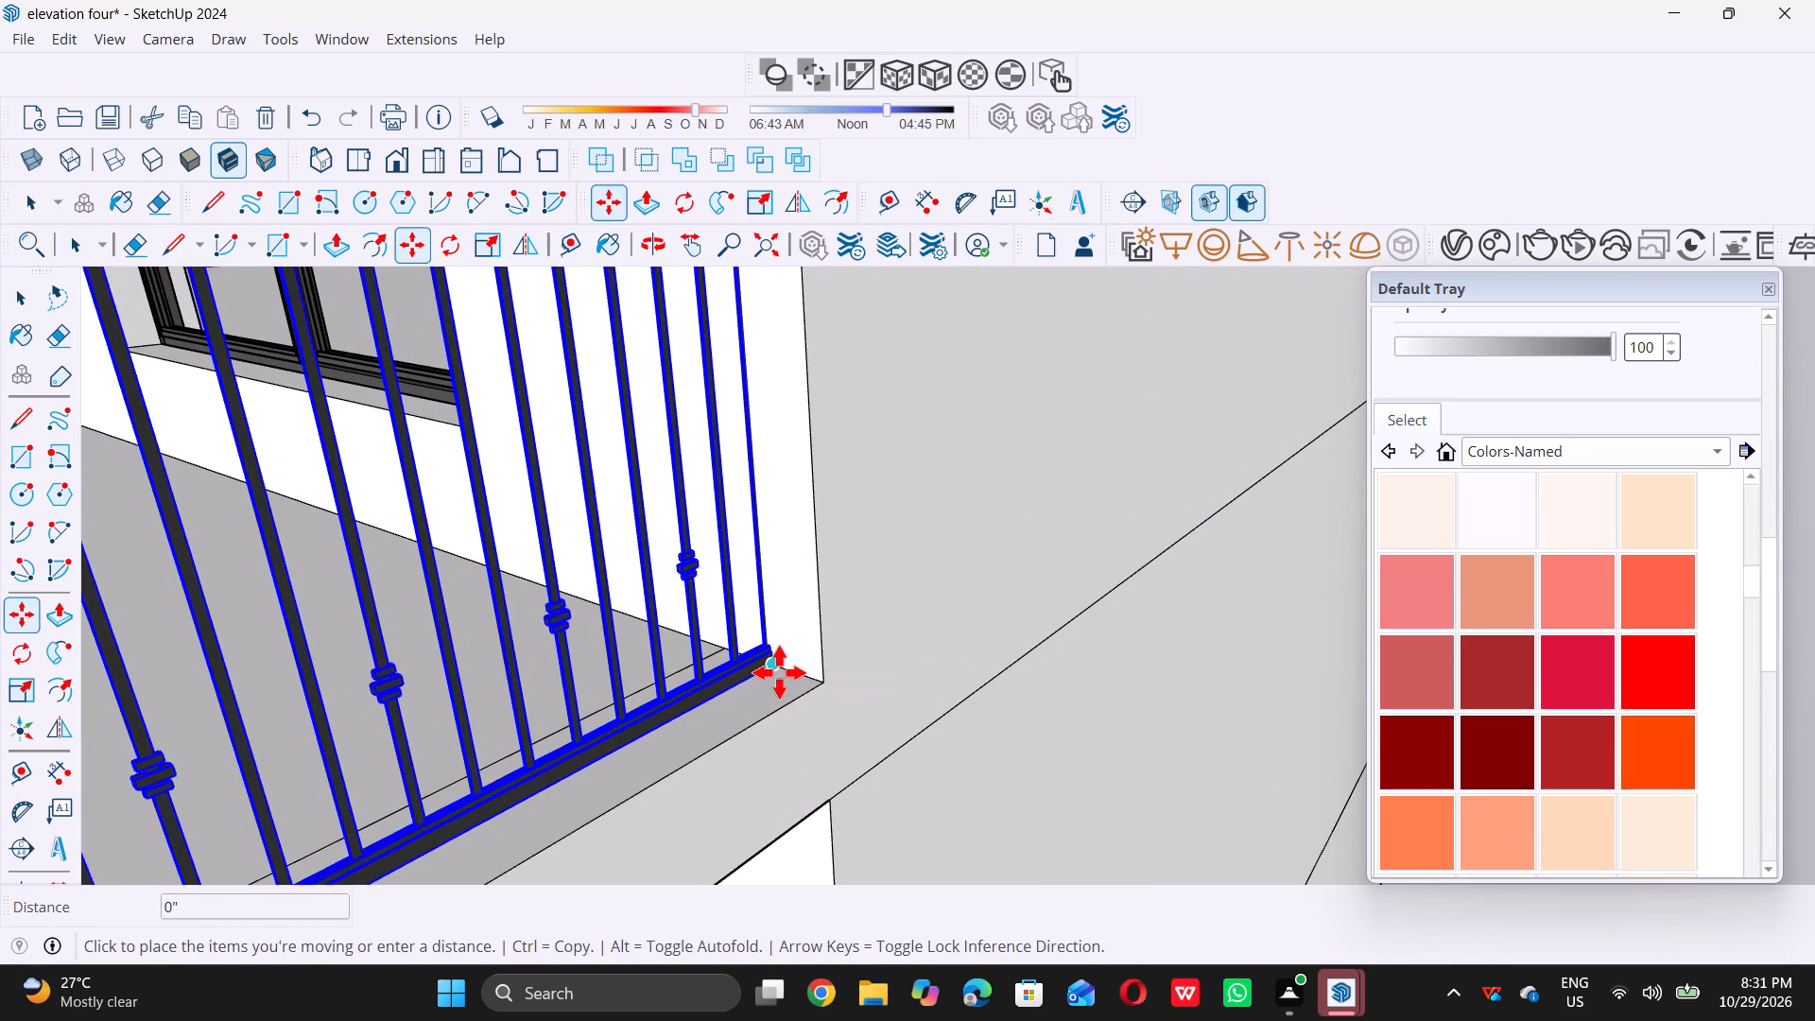
scroll(779, 672, "down", 20)
scroll(779, 672, "down", 11)
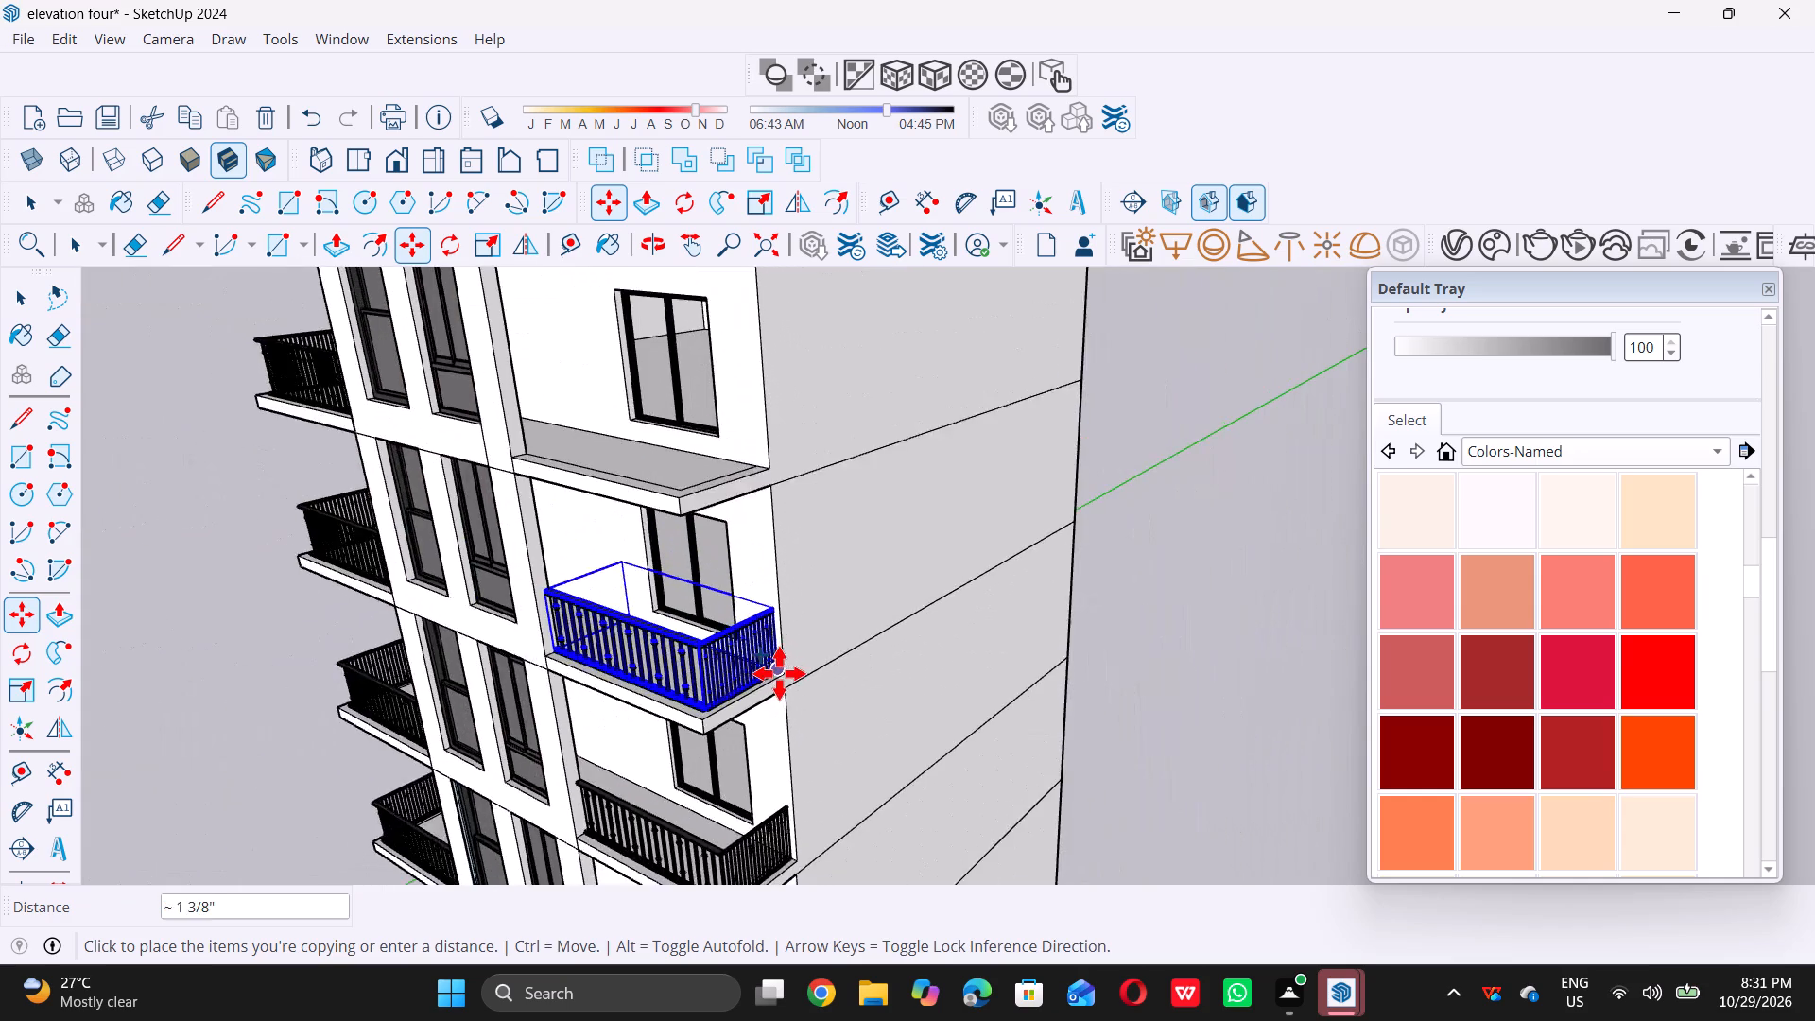
scroll(779, 673, "down", 2)
scroll(767, 516, "up", 19)
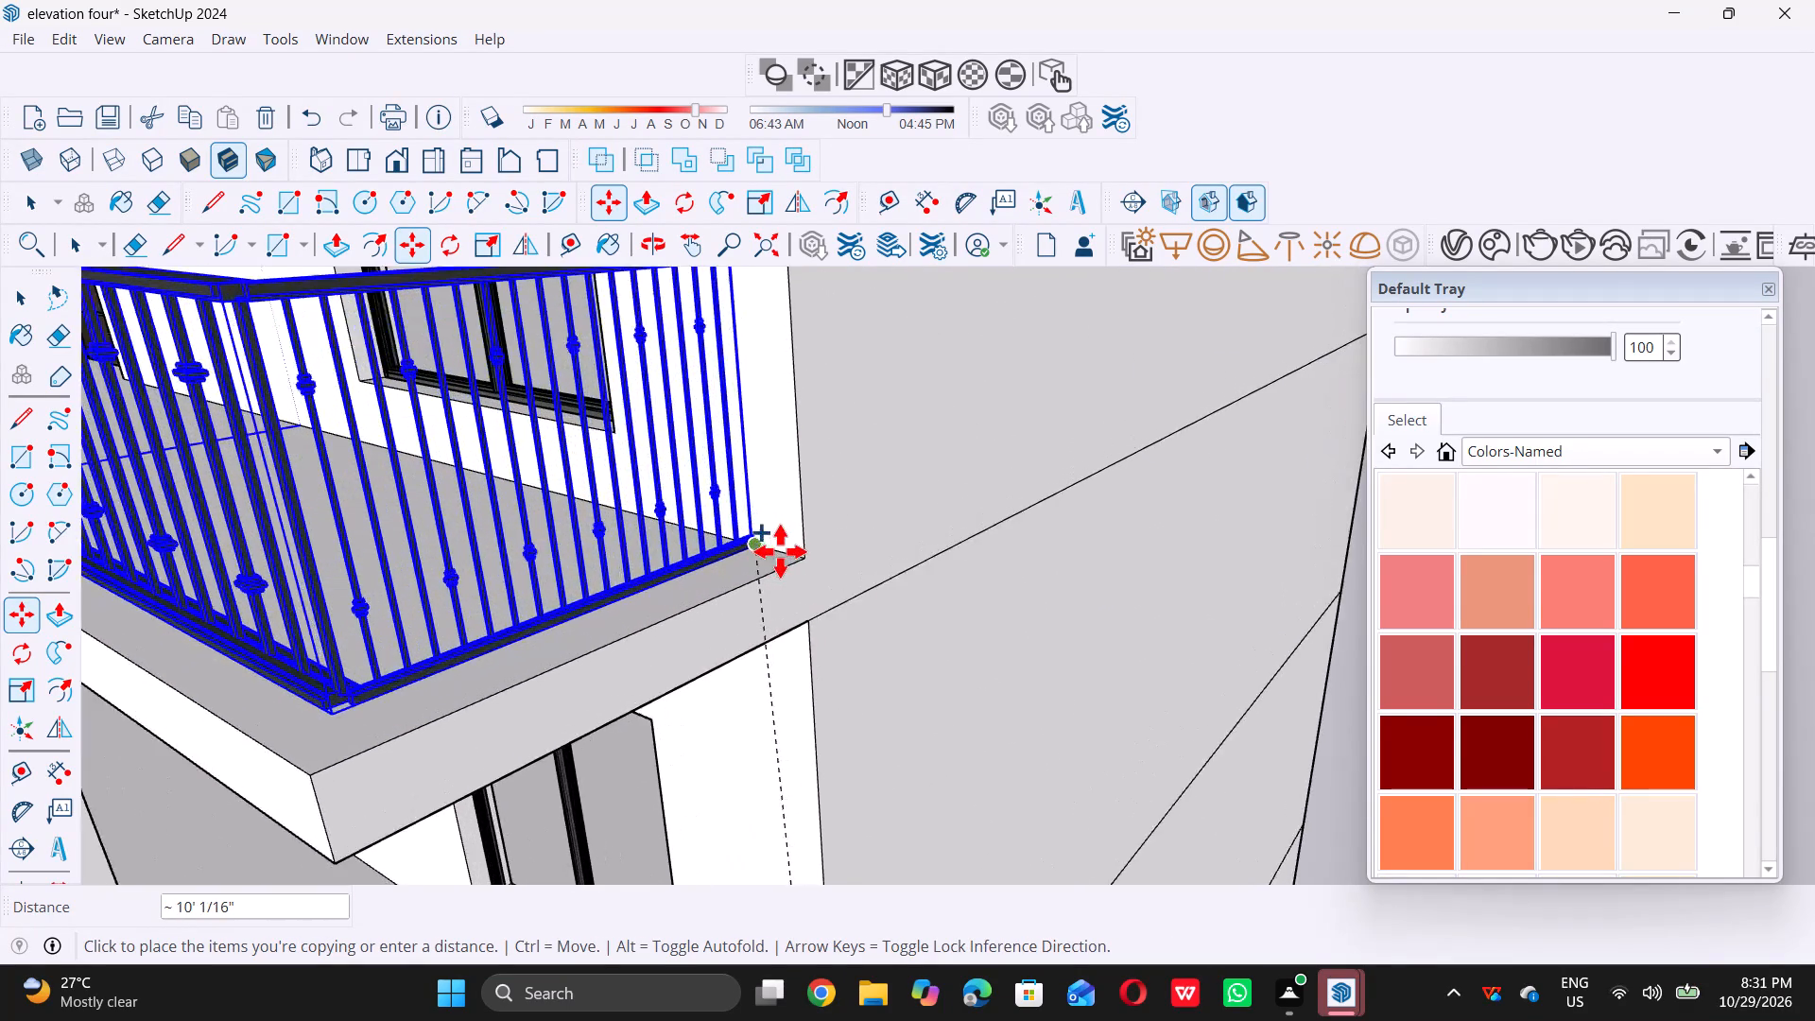
scroll(780, 551, "up", 7)
double_click(782, 553)
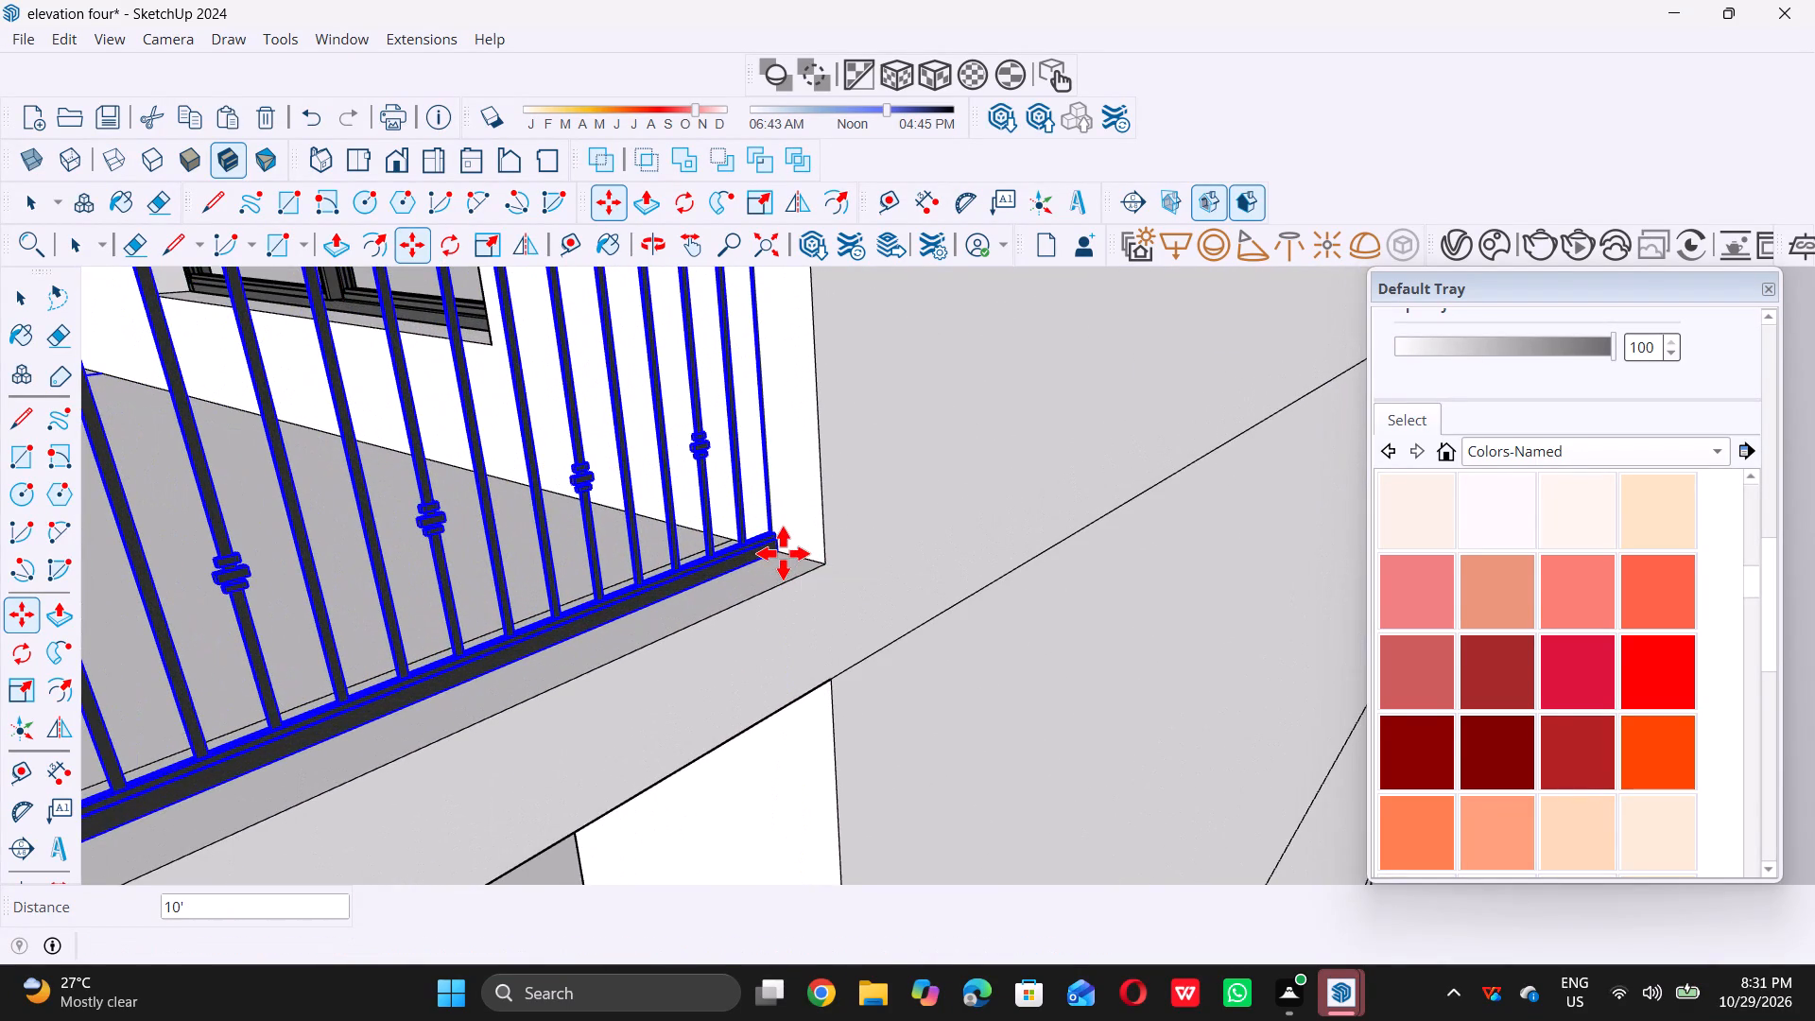
triple_click(783, 553)
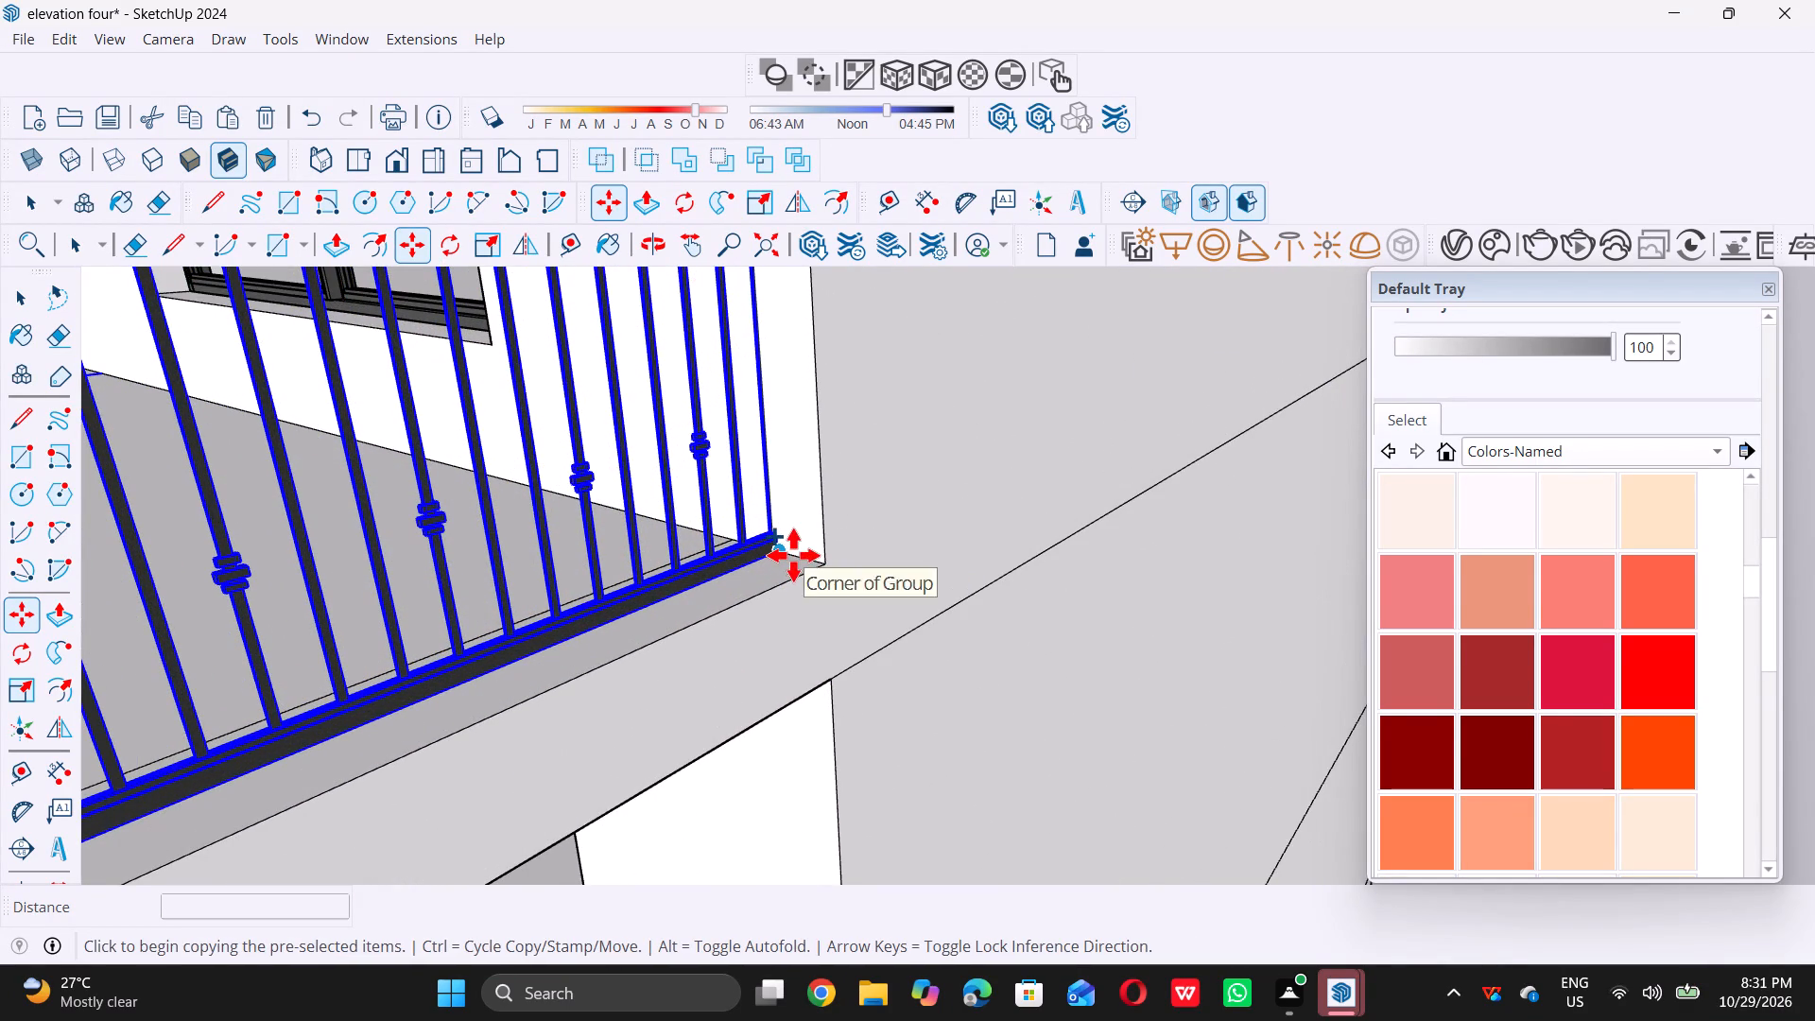
Copy the selected right balcony railing about 10' 9" up onto the bare balcony slab one level below the top.
left_click(793, 553)
scroll(793, 552, "down", 3)
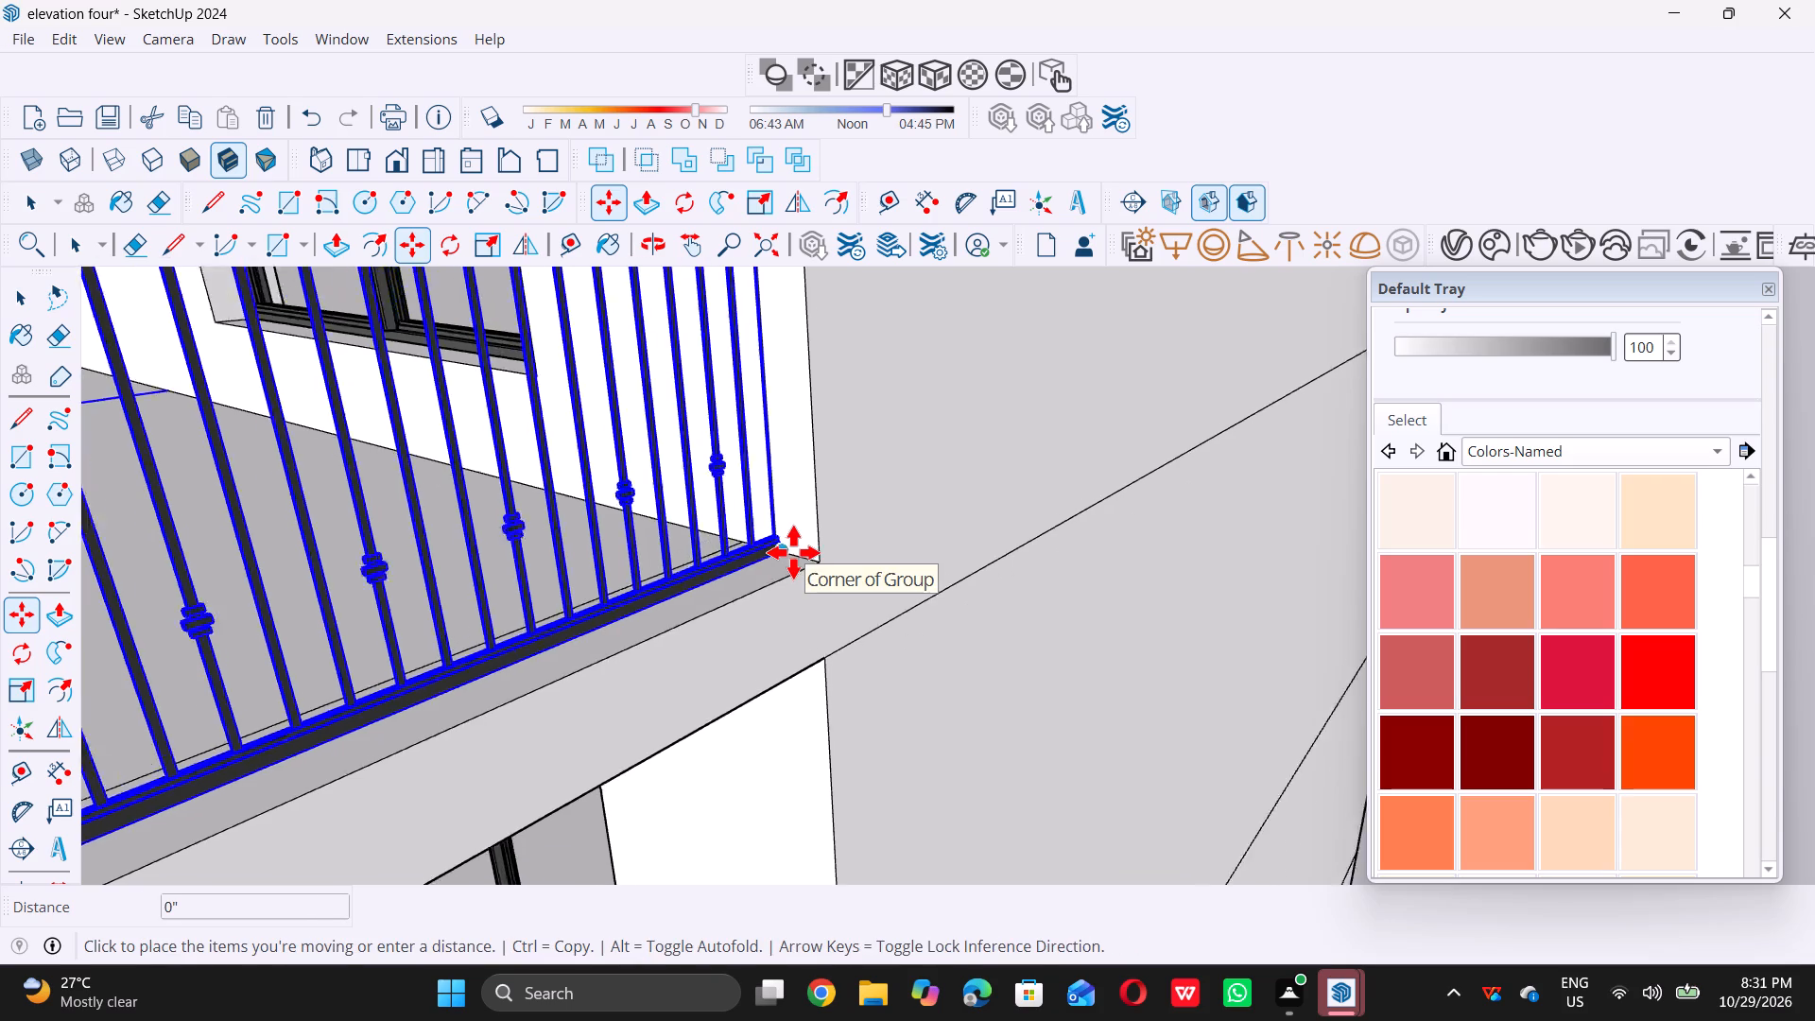
scroll(793, 552, "down", 20)
scroll(793, 552, "down", 8)
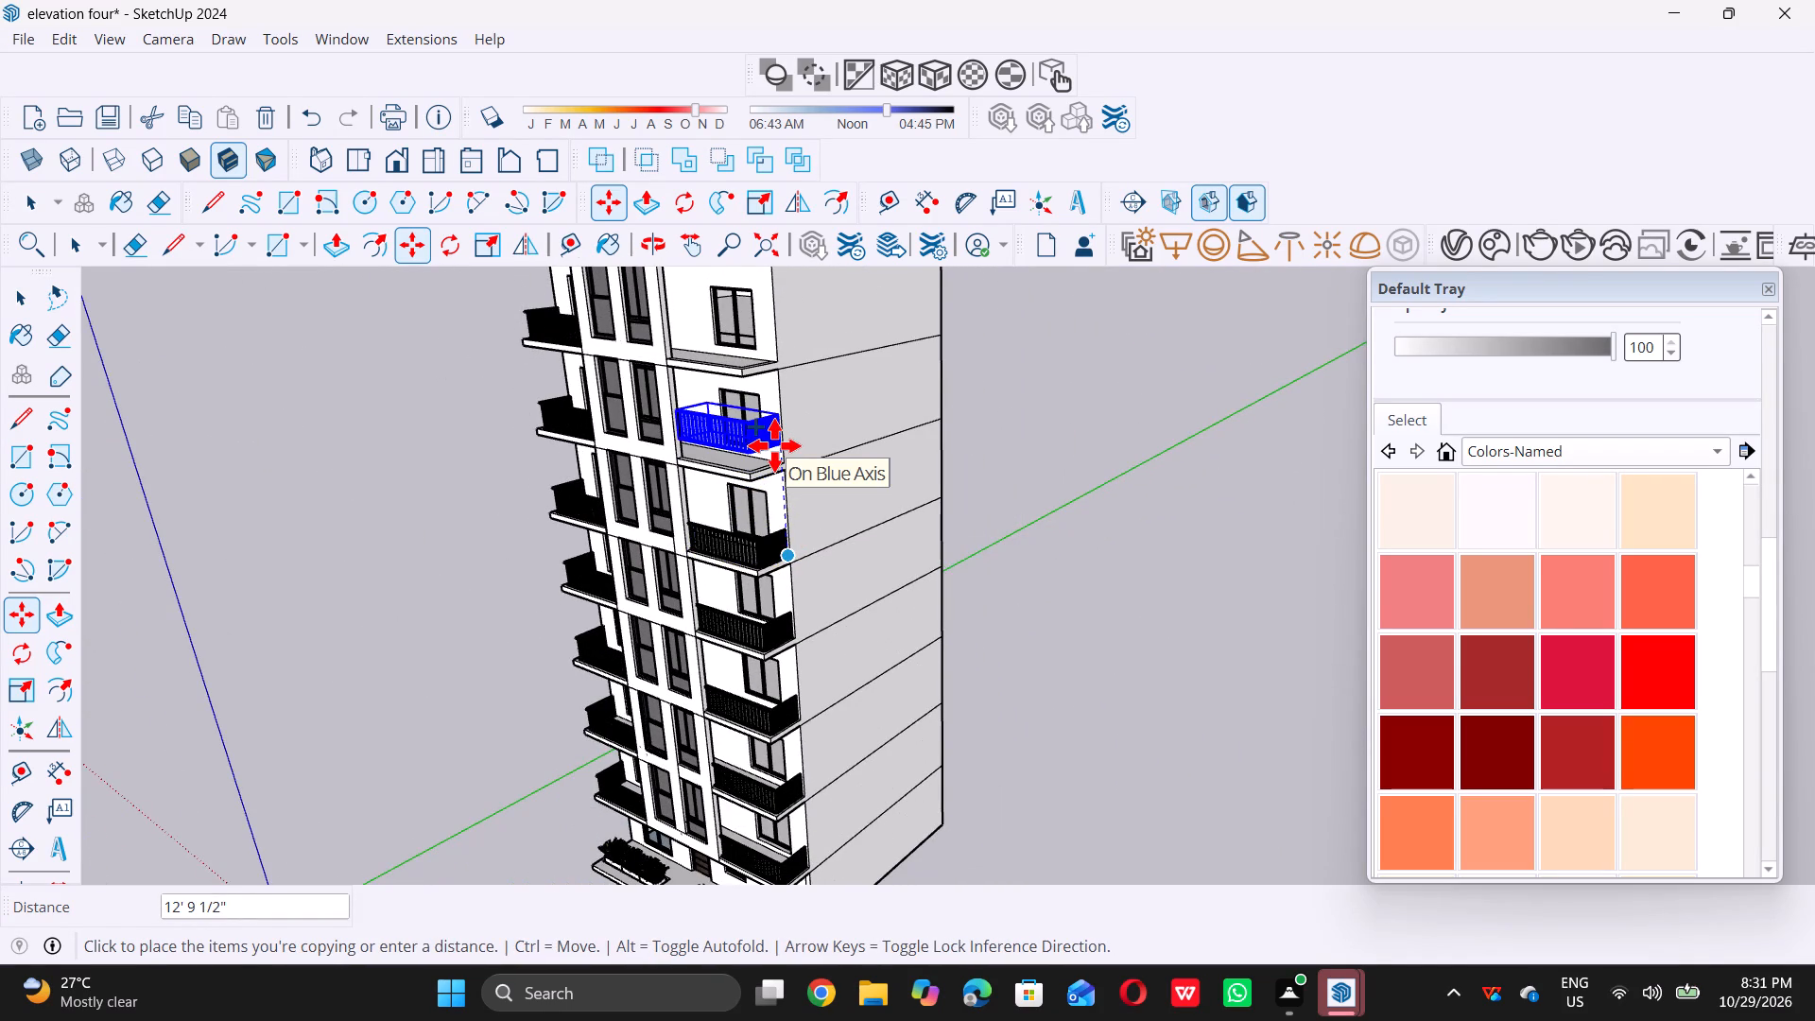
scroll(774, 445, "up", 10)
middle_click_drag(779, 462, 747, 511)
middle_click(747, 511)
scroll(755, 510, "up", 2)
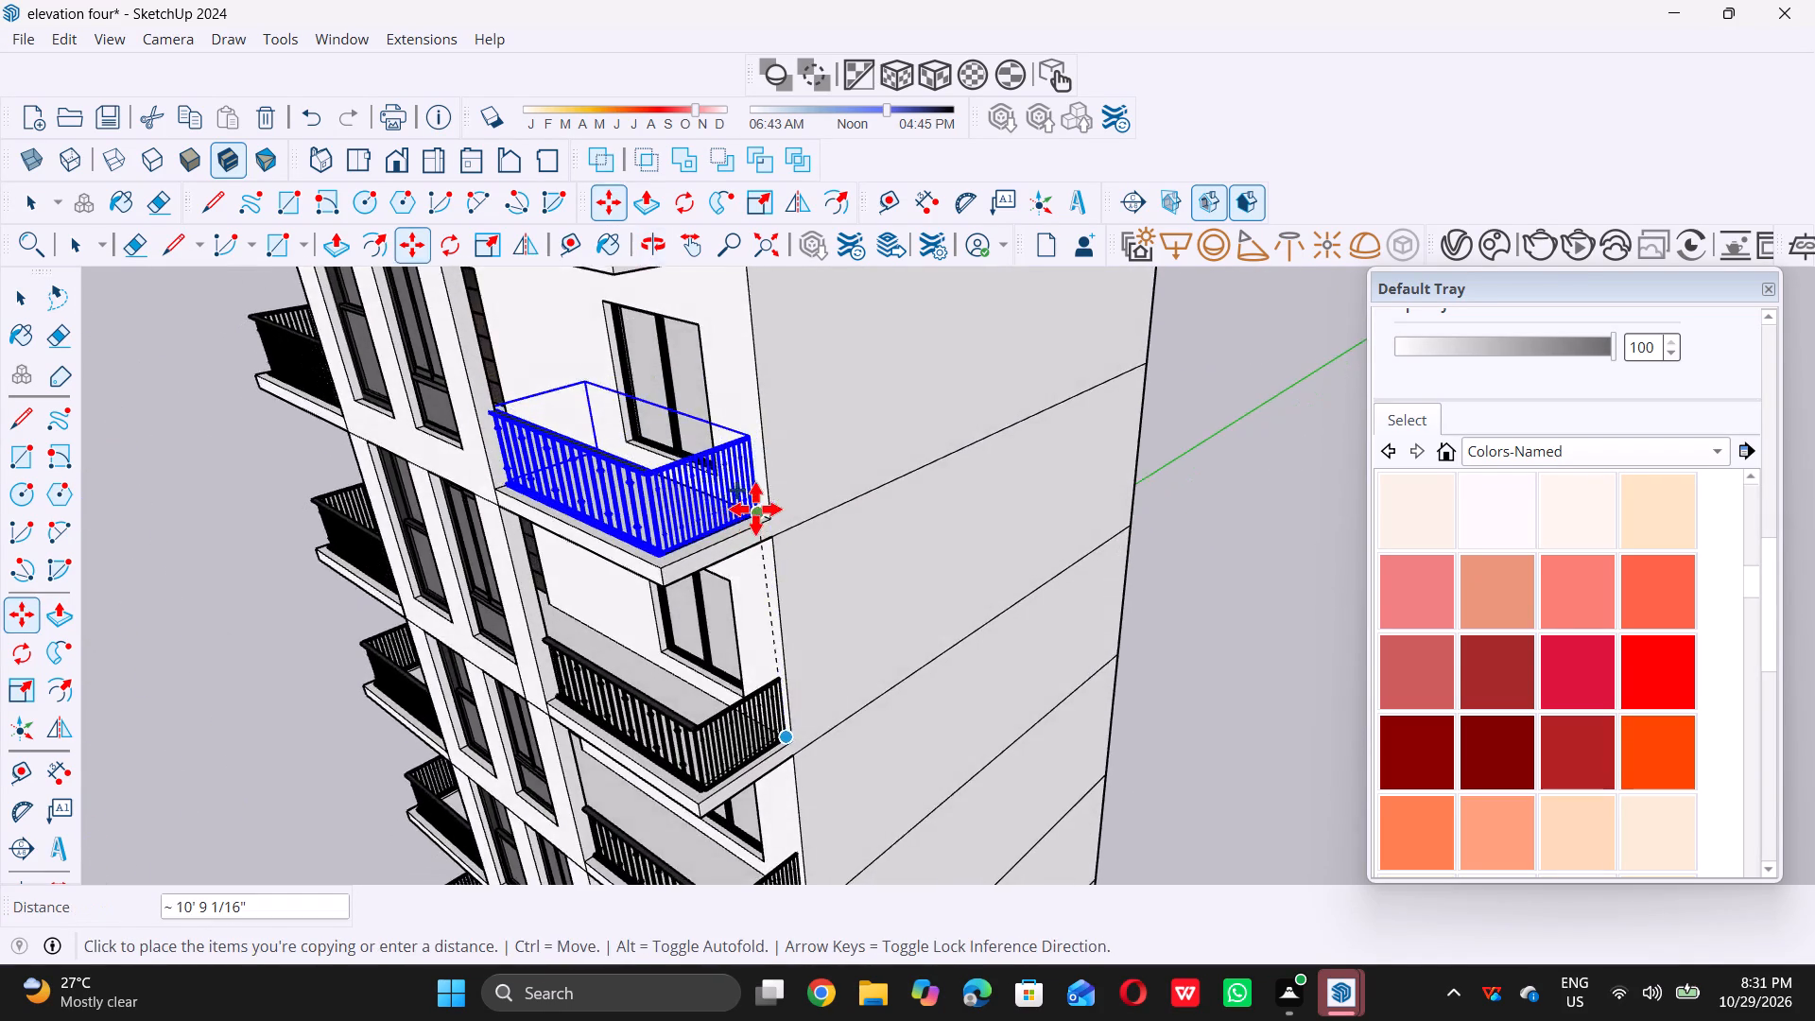
scroll(755, 509, "up", 20)
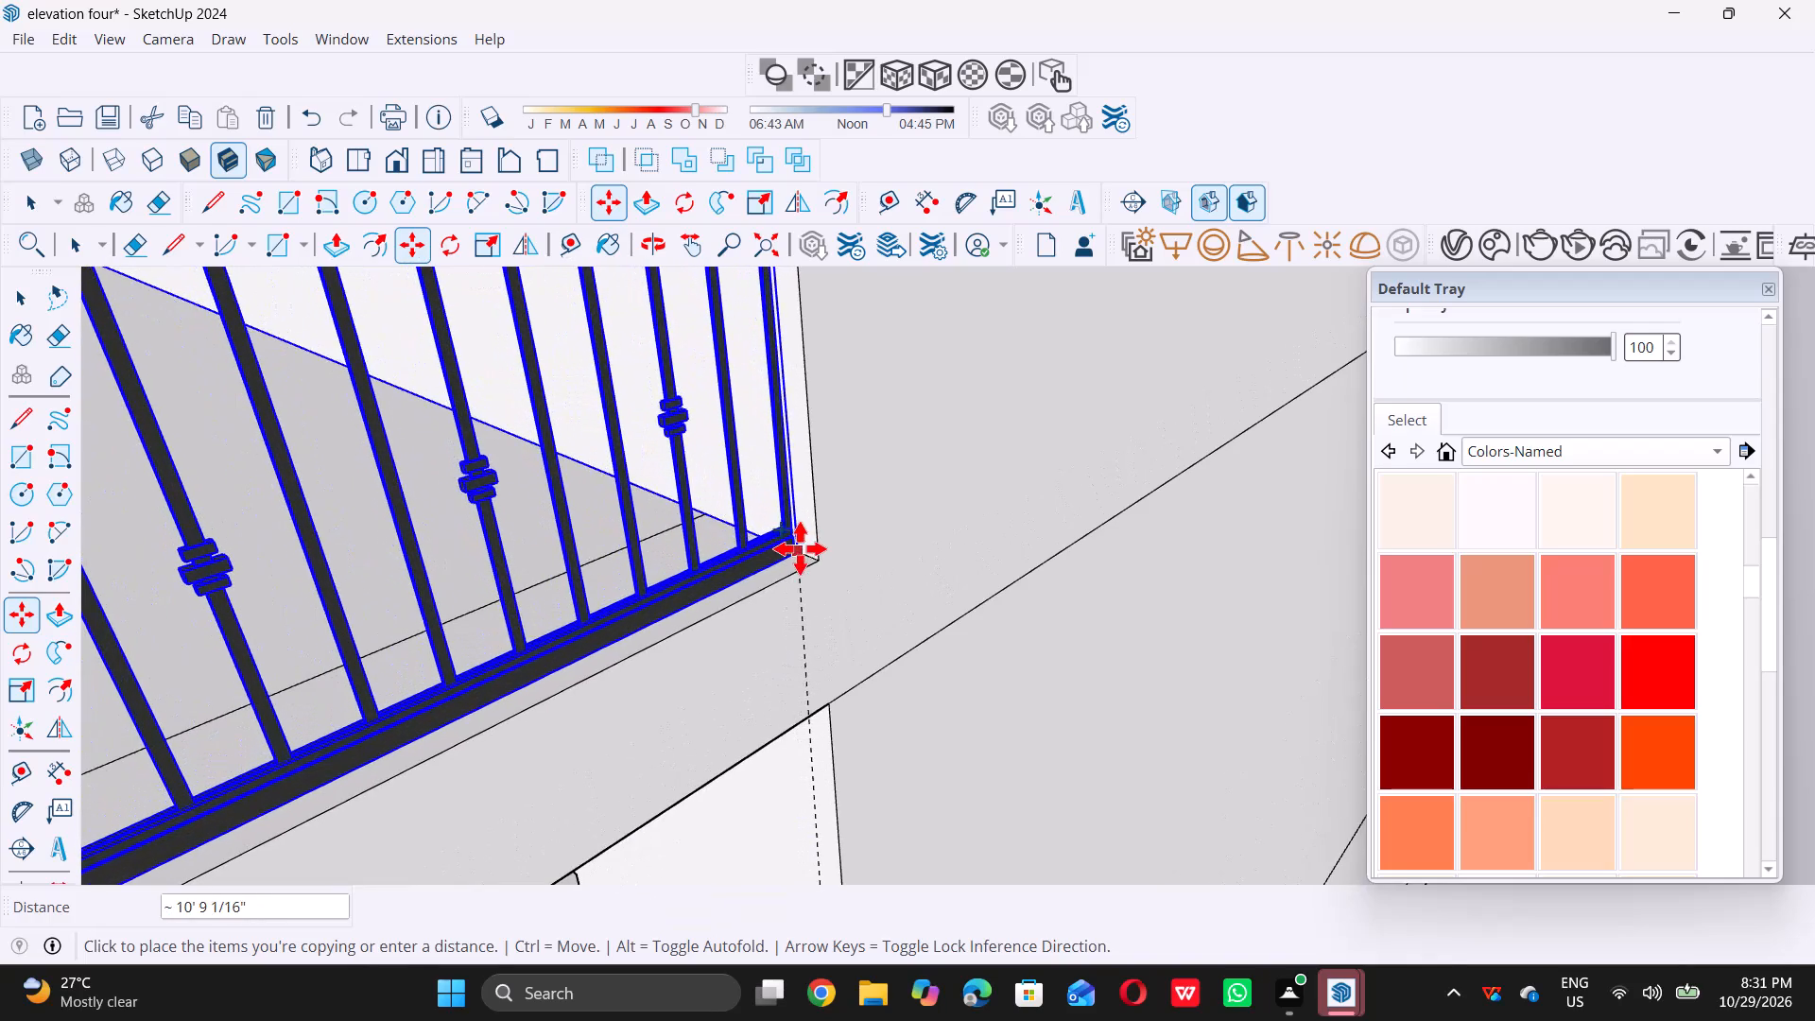
left_click(764, 536)
Copy the selected right balcony railing 10' 9" up onto the top level's bare right balcony slab, and clear the selection.
double_click(764, 536)
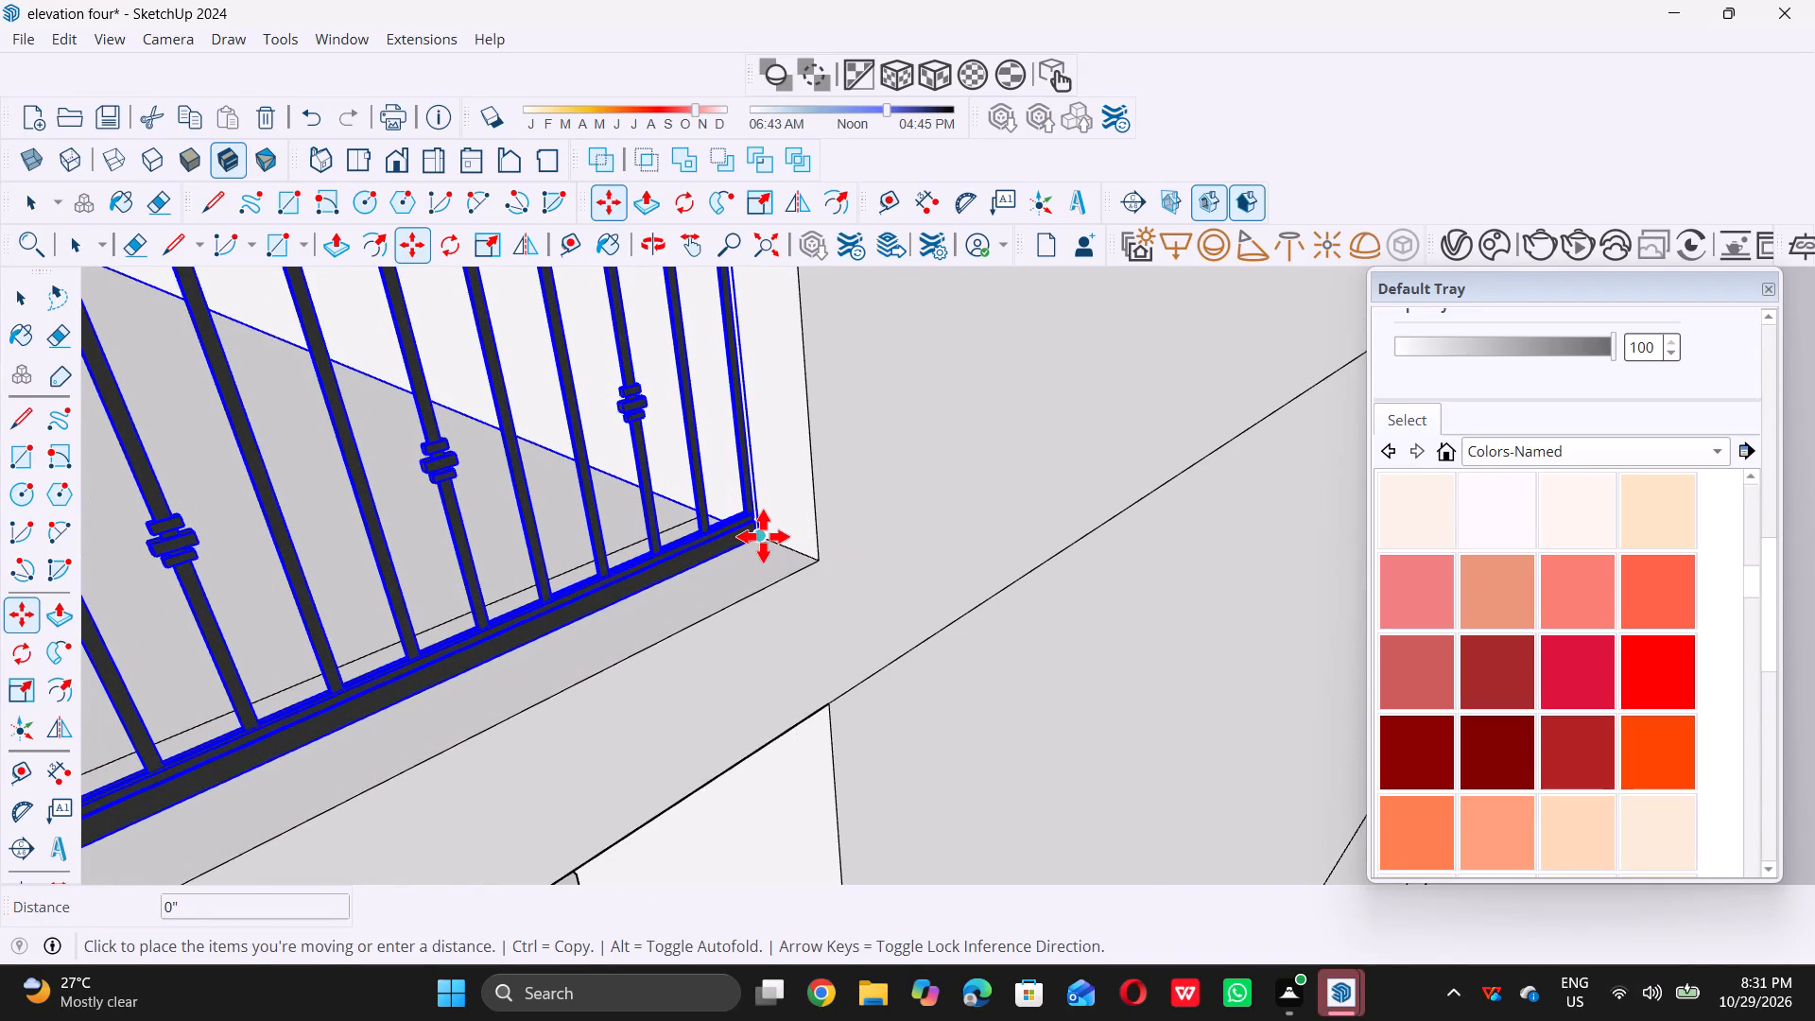
scroll(763, 536, "down", 20)
scroll(763, 536, "down", 3)
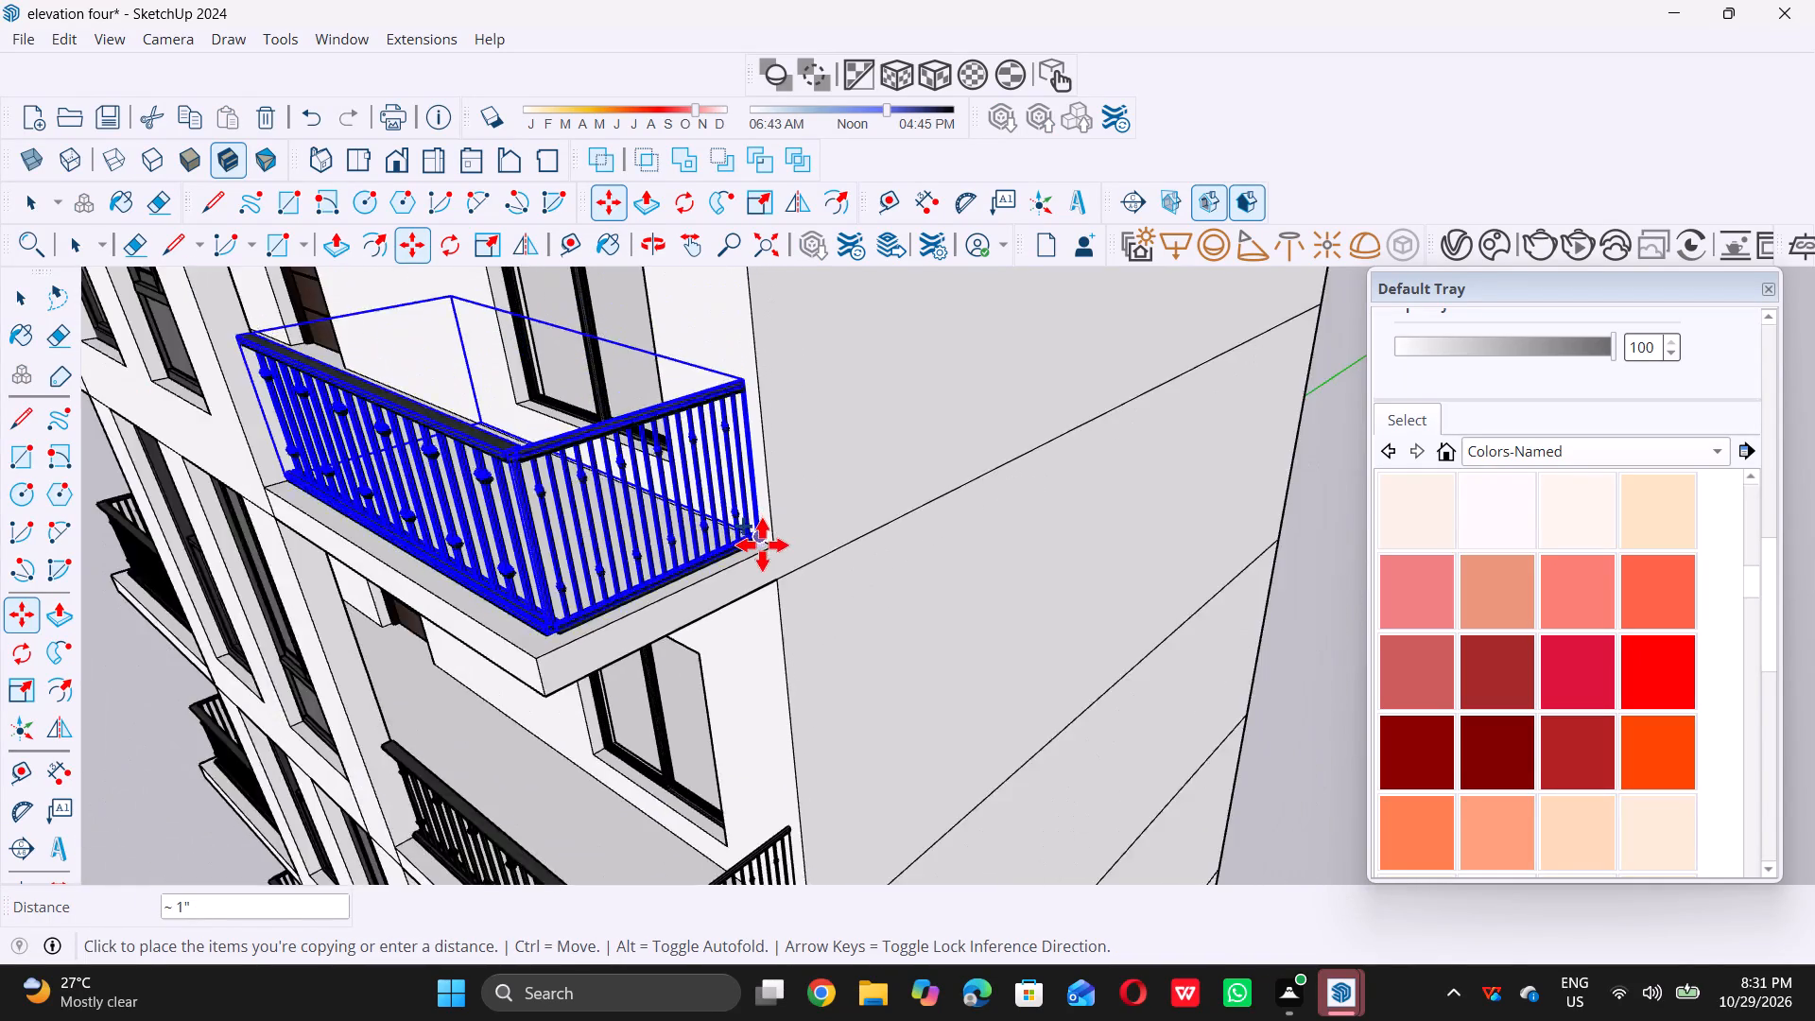
scroll(762, 545, "down", 16)
scroll(753, 448, "up", 4)
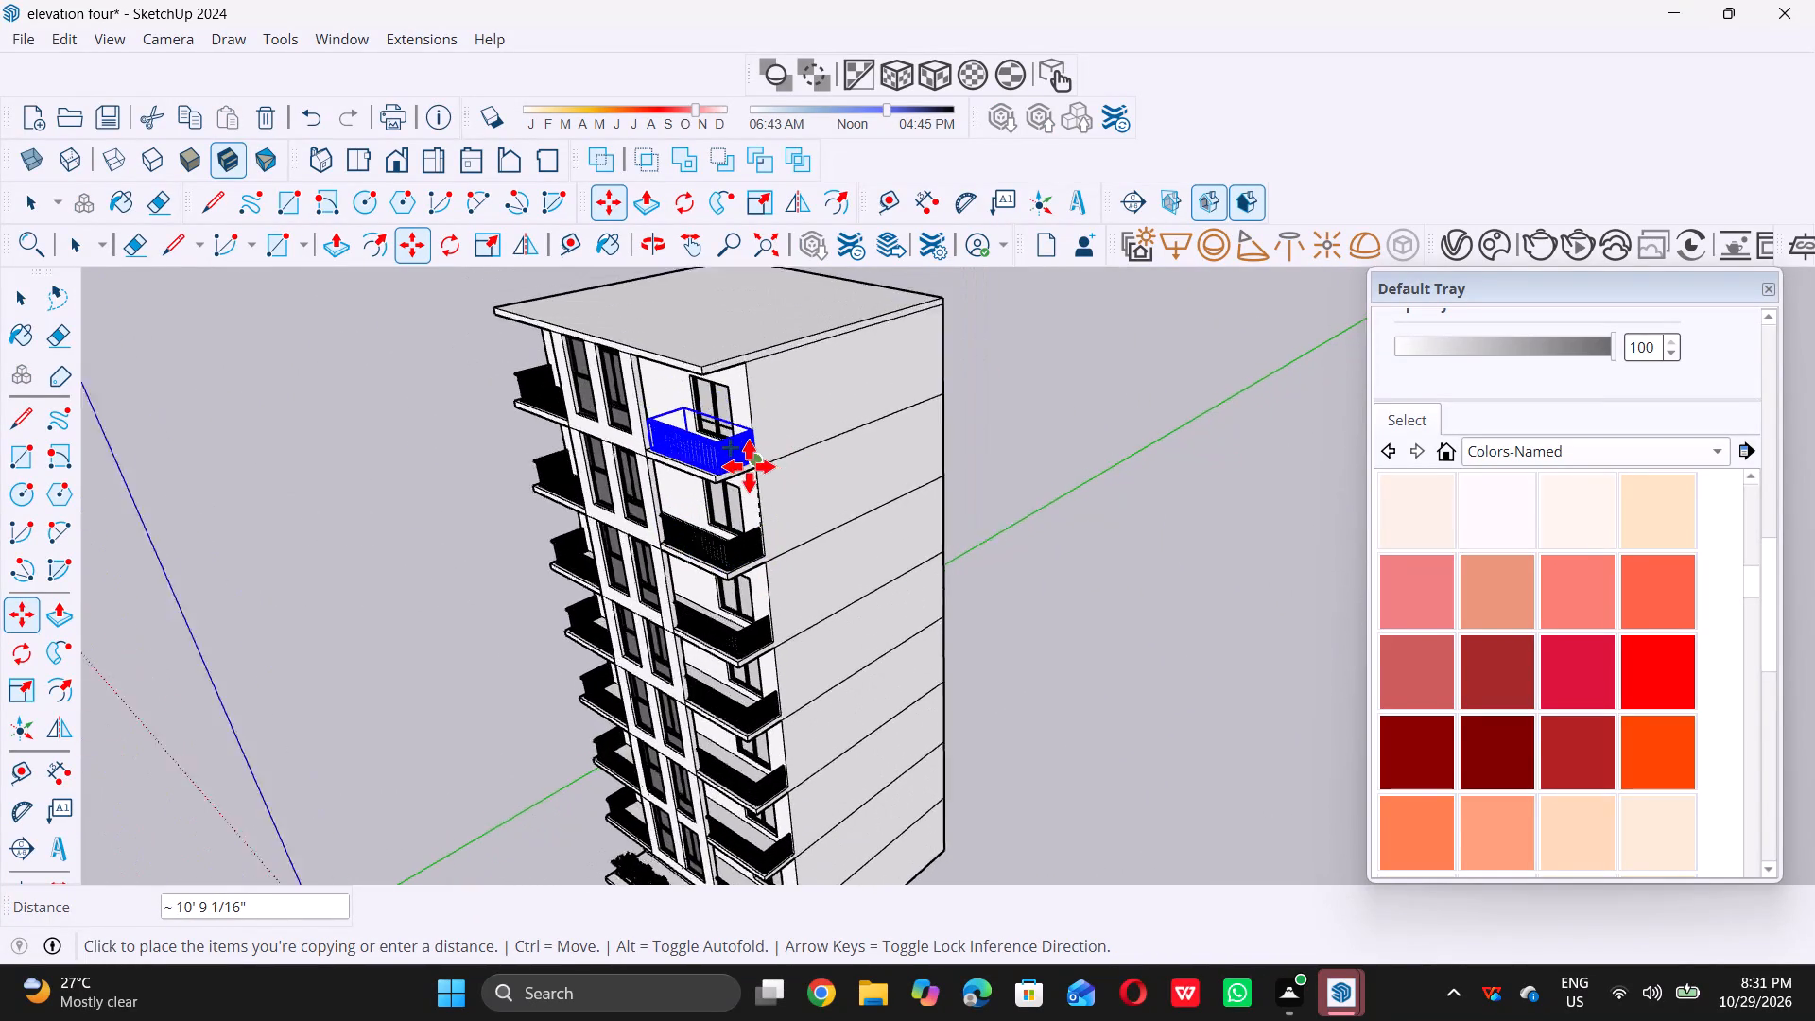
scroll(749, 466, "up", 8)
middle_click_drag(745, 475, 752, 498)
scroll(772, 489, "up", 7)
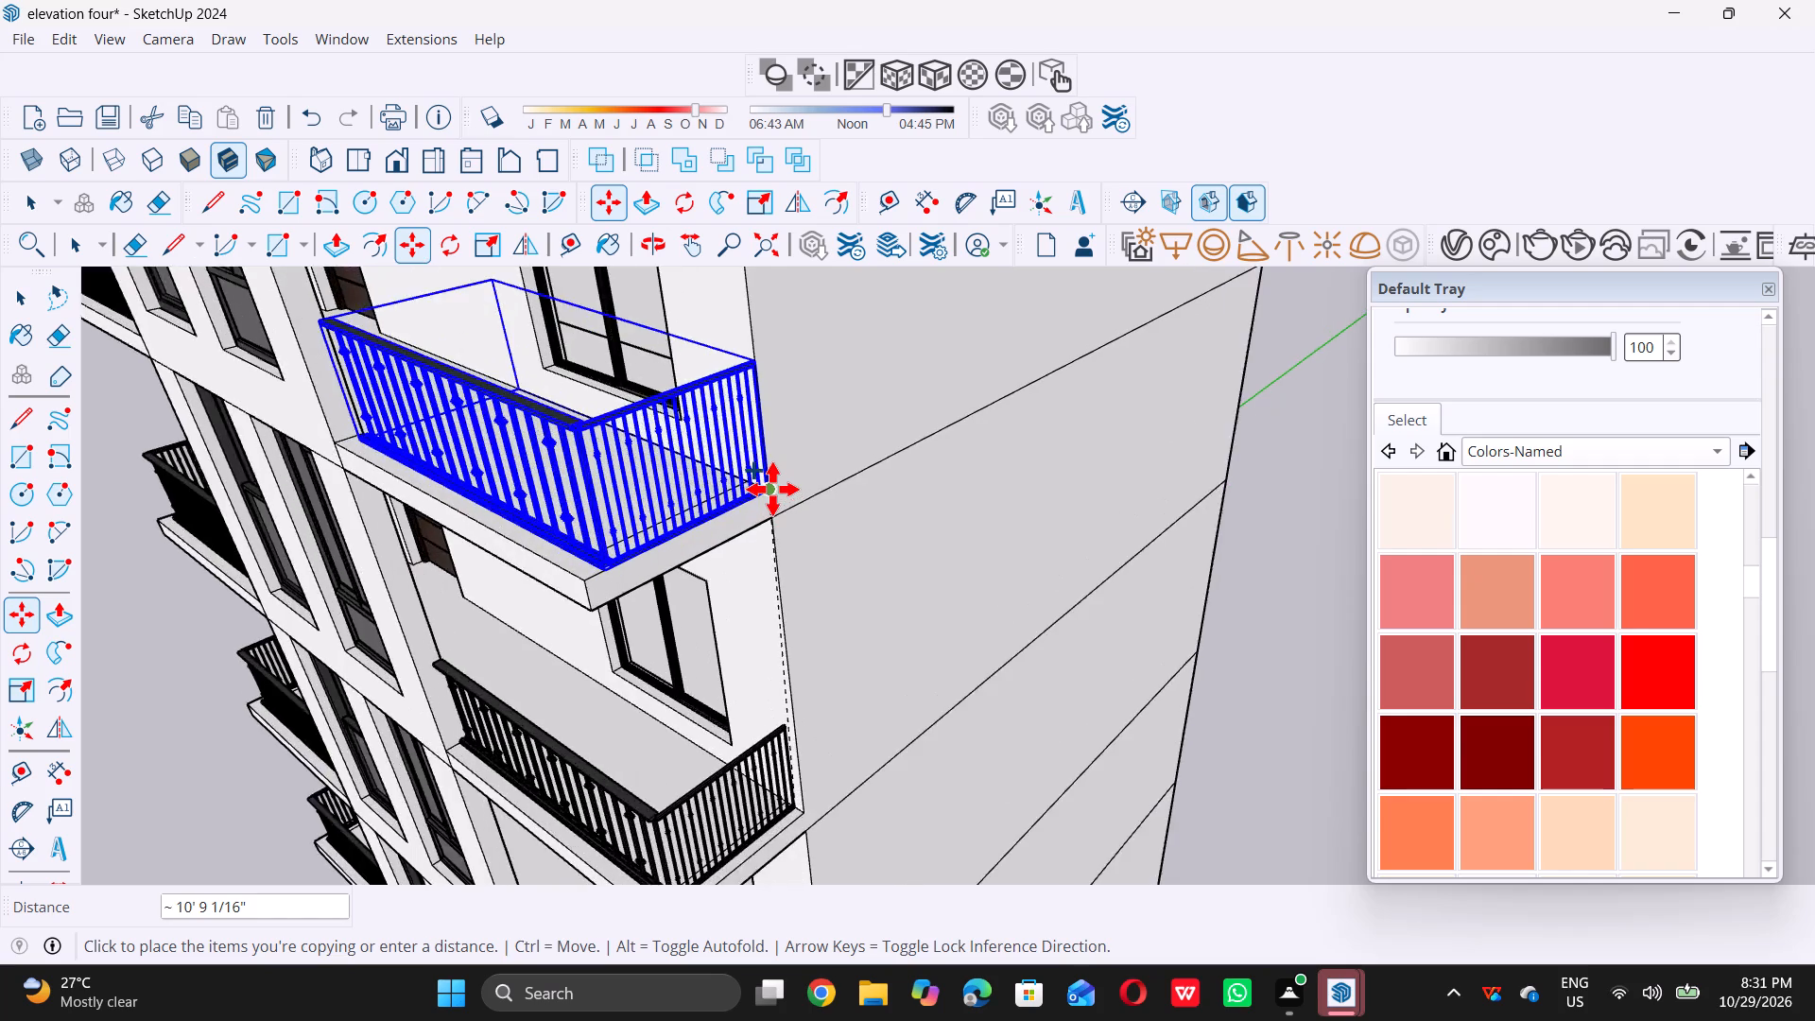
scroll(772, 489, "up", 11)
left_click(727, 476)
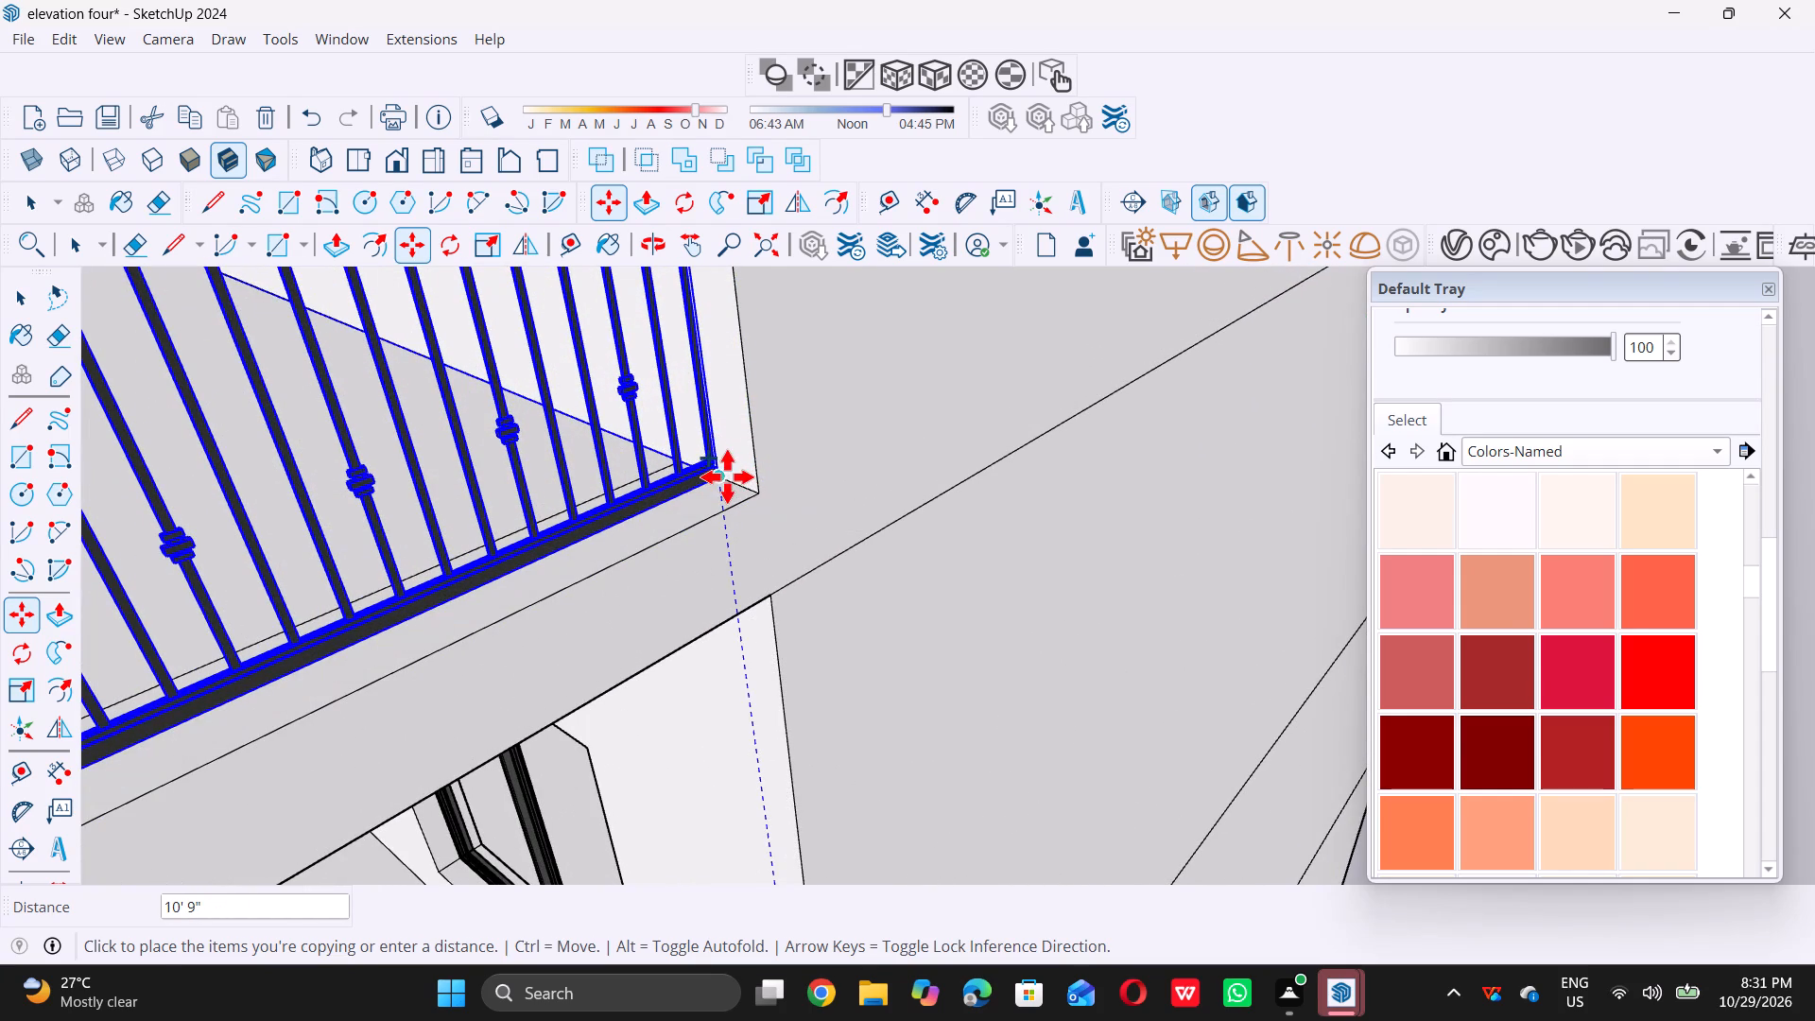
key("space")
scroll(756, 509, "down", 20)
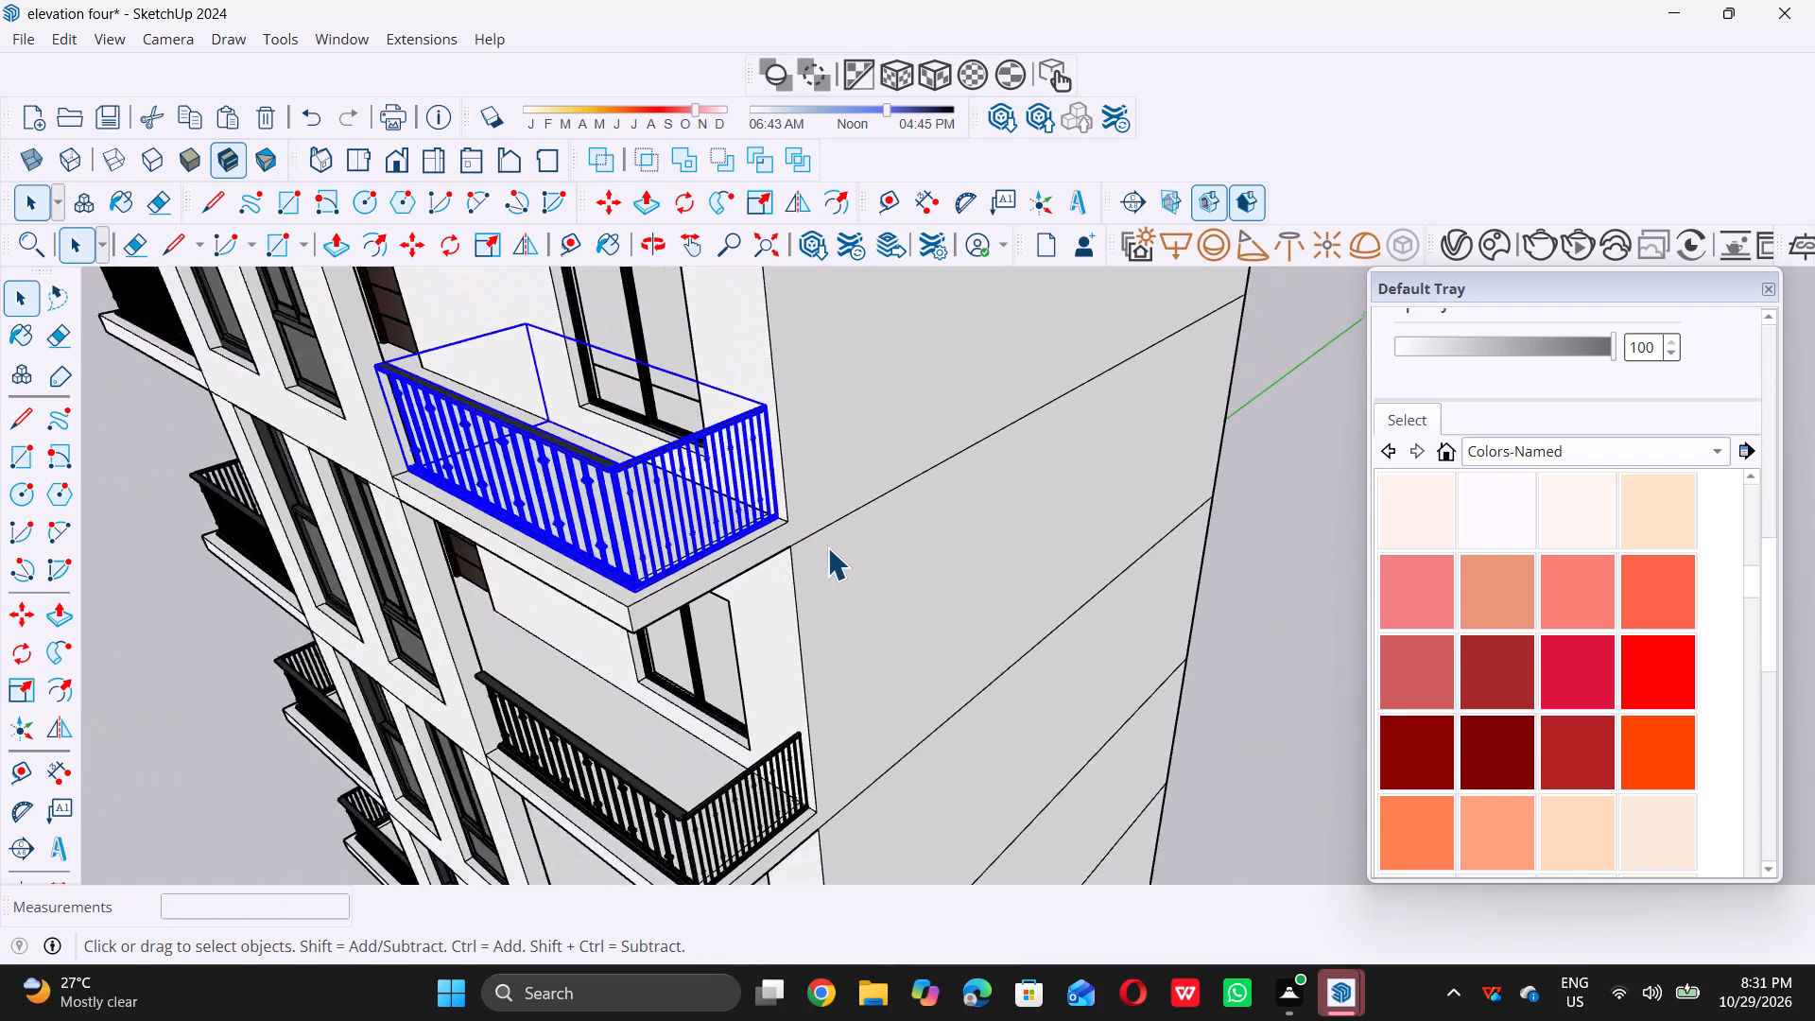
scroll(827, 547, "down", 6)
double_click(312, 656)
Examine the whole building from the side and front to check the balcony railings on every level.
scroll(338, 636, "down", 6)
middle_click_drag(652, 573, 825, 468)
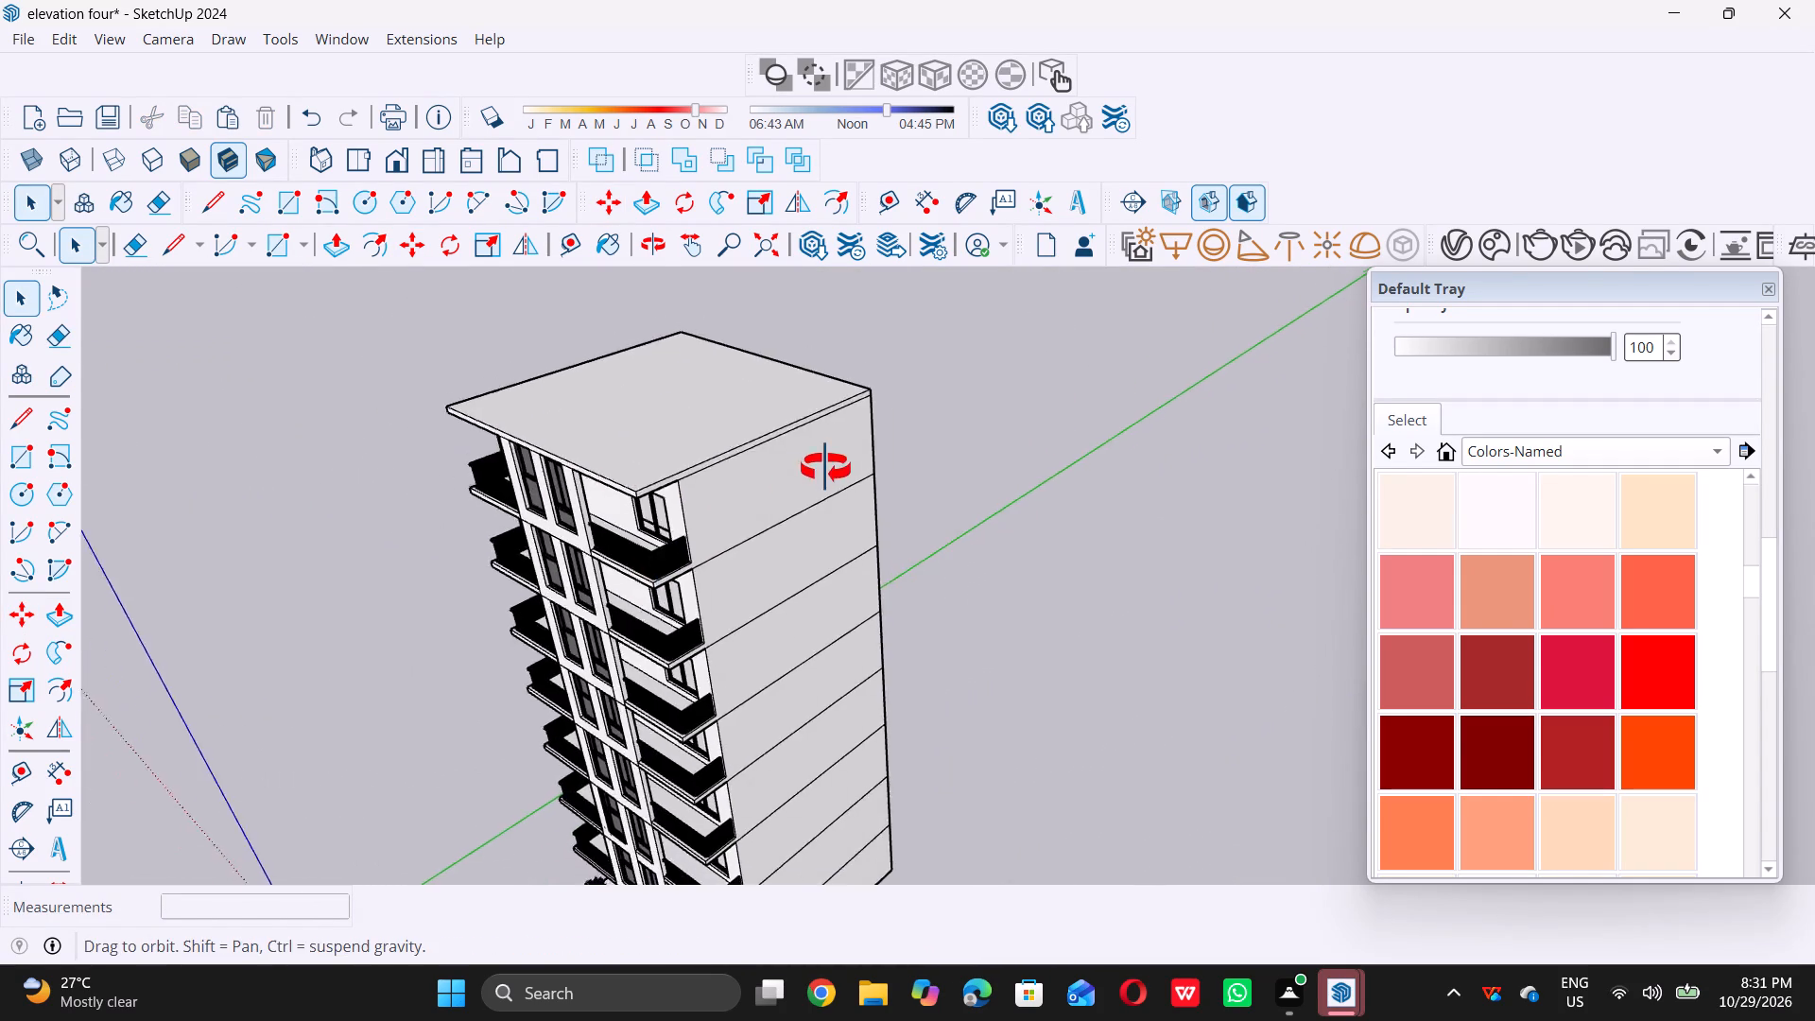
middle_click_drag(825, 468, 965, 426)
scroll(966, 426, "up", 1)
scroll(964, 426, "down", 9)
middle_click(892, 465)
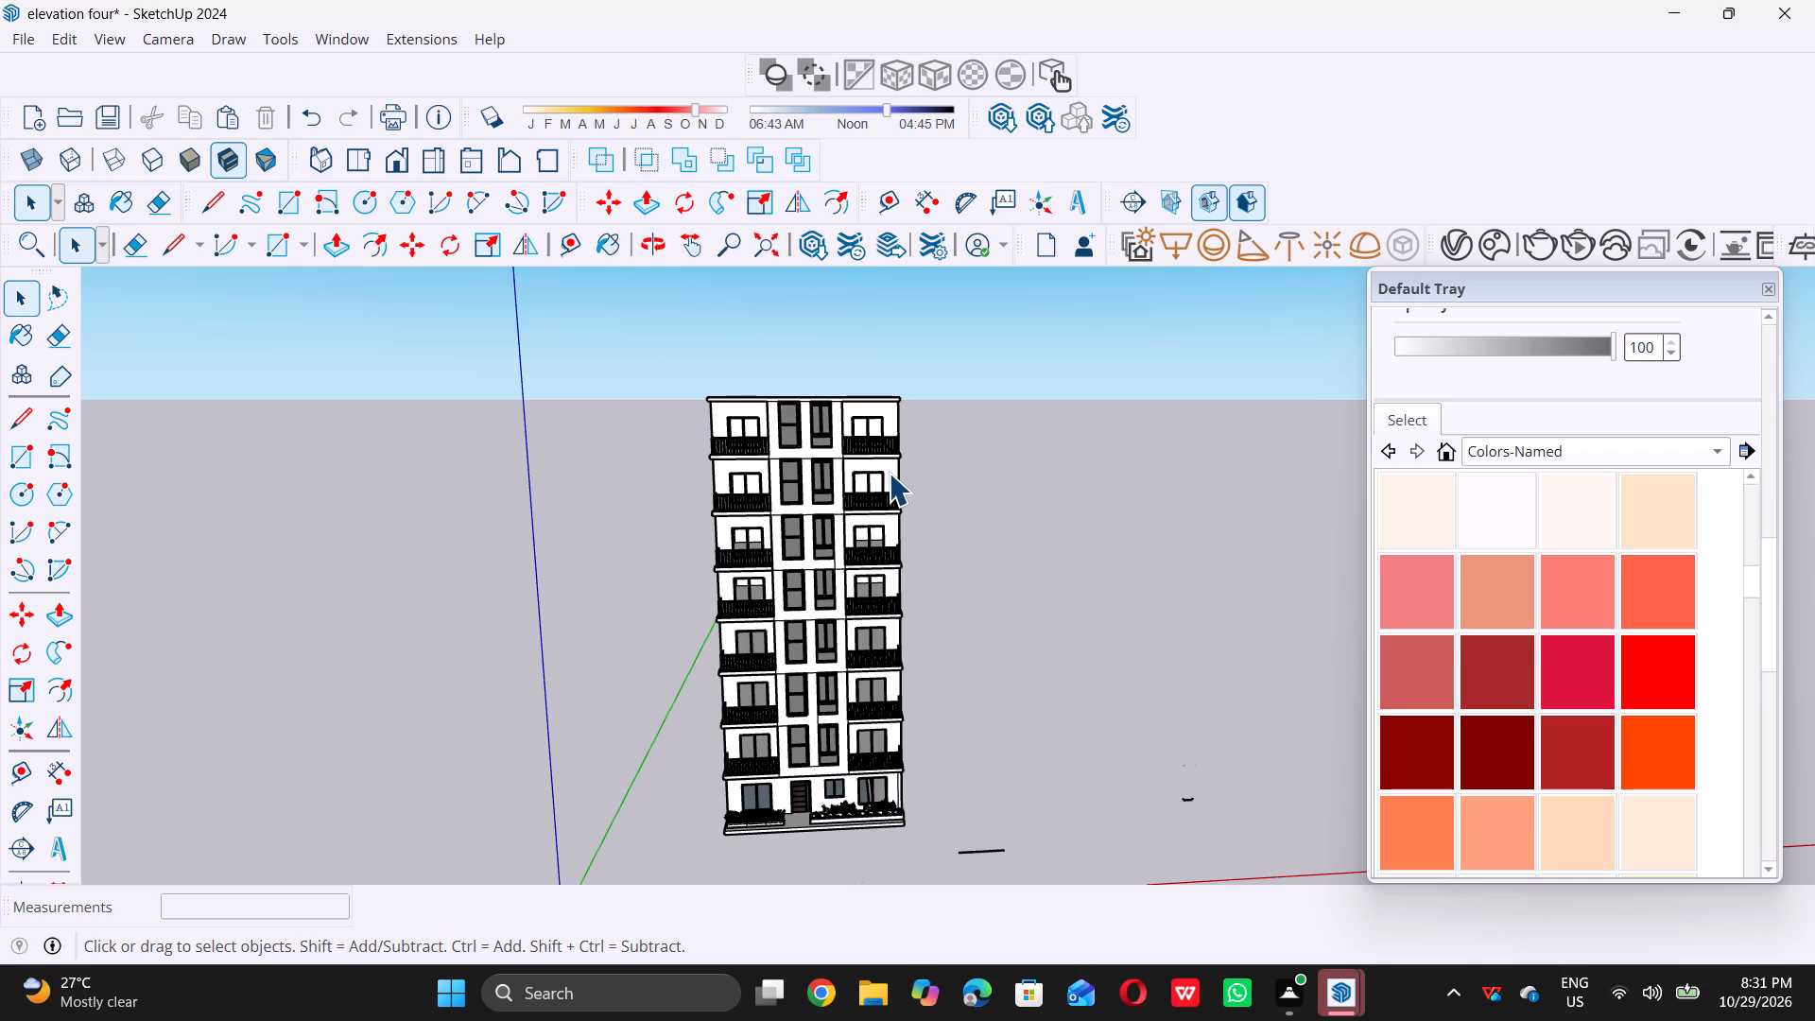
scroll(732, 505, "down", 5)
middle_click_drag(761, 561, 719, 561)
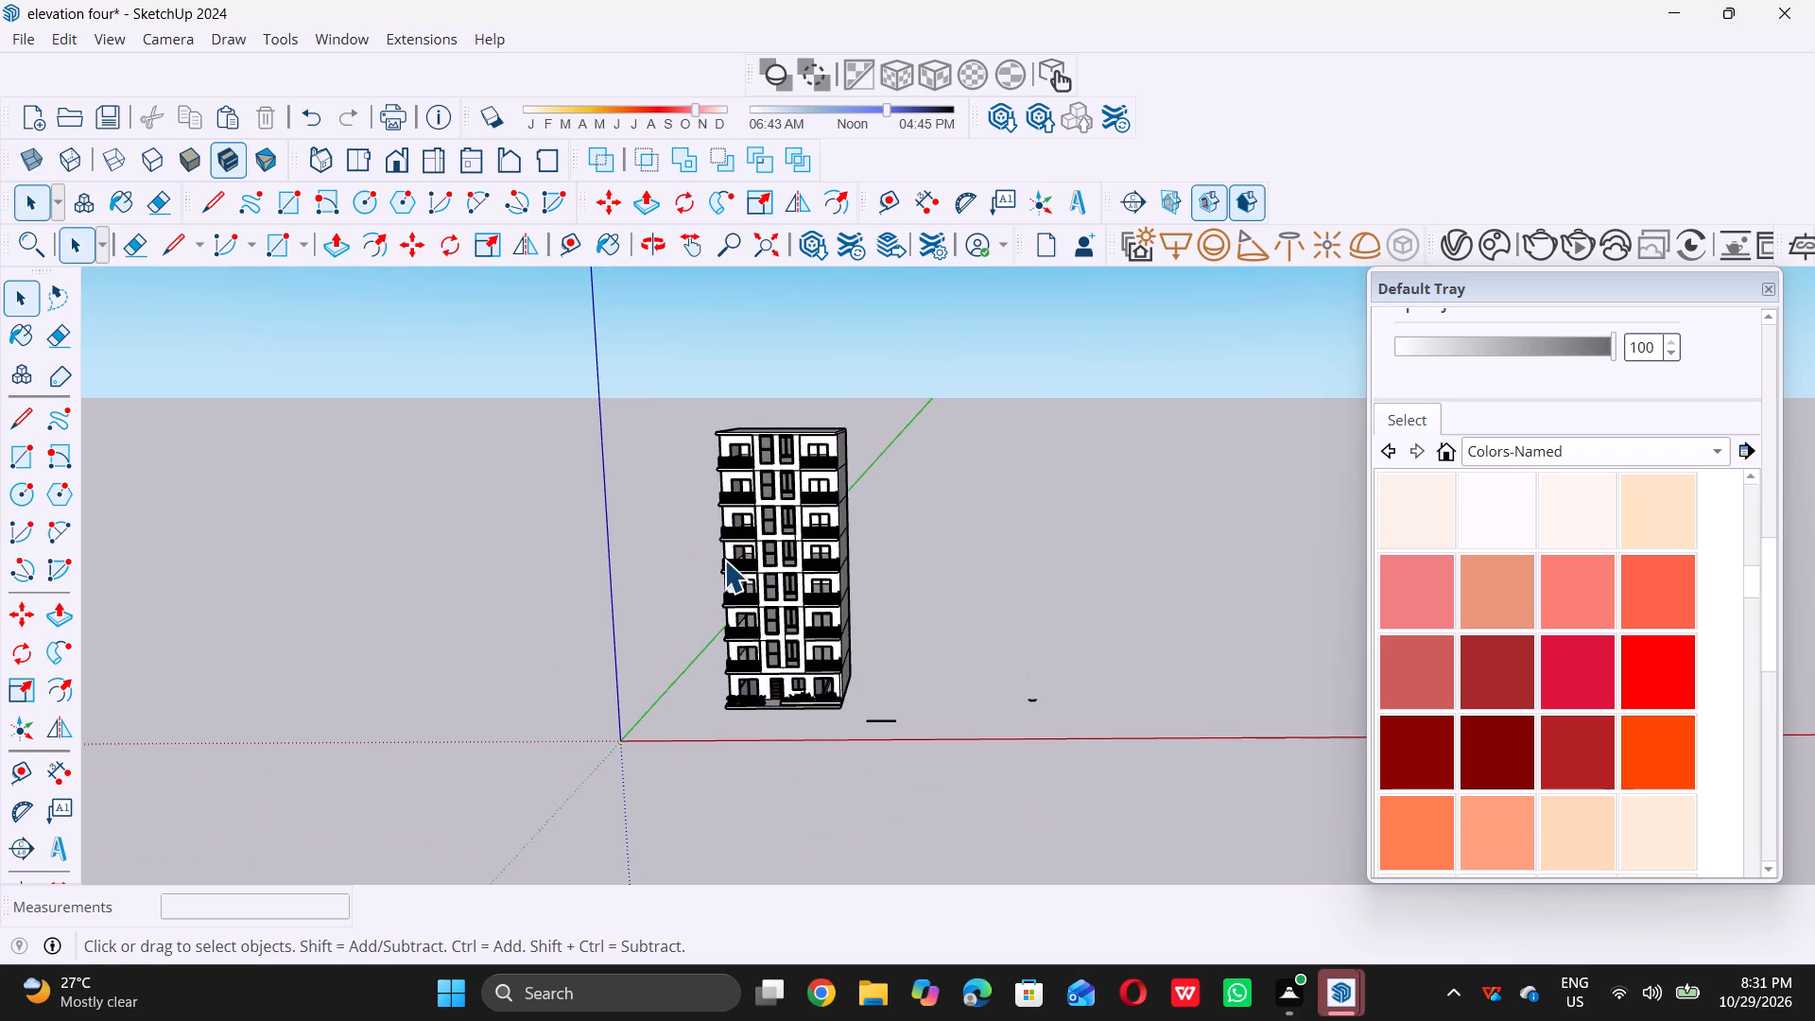
scroll(724, 560, "up", 7)
Browse the Colors-Named and Tile material collections while examining the building's facade for a suitable finish.
scroll(1496, 641, "down", 6)
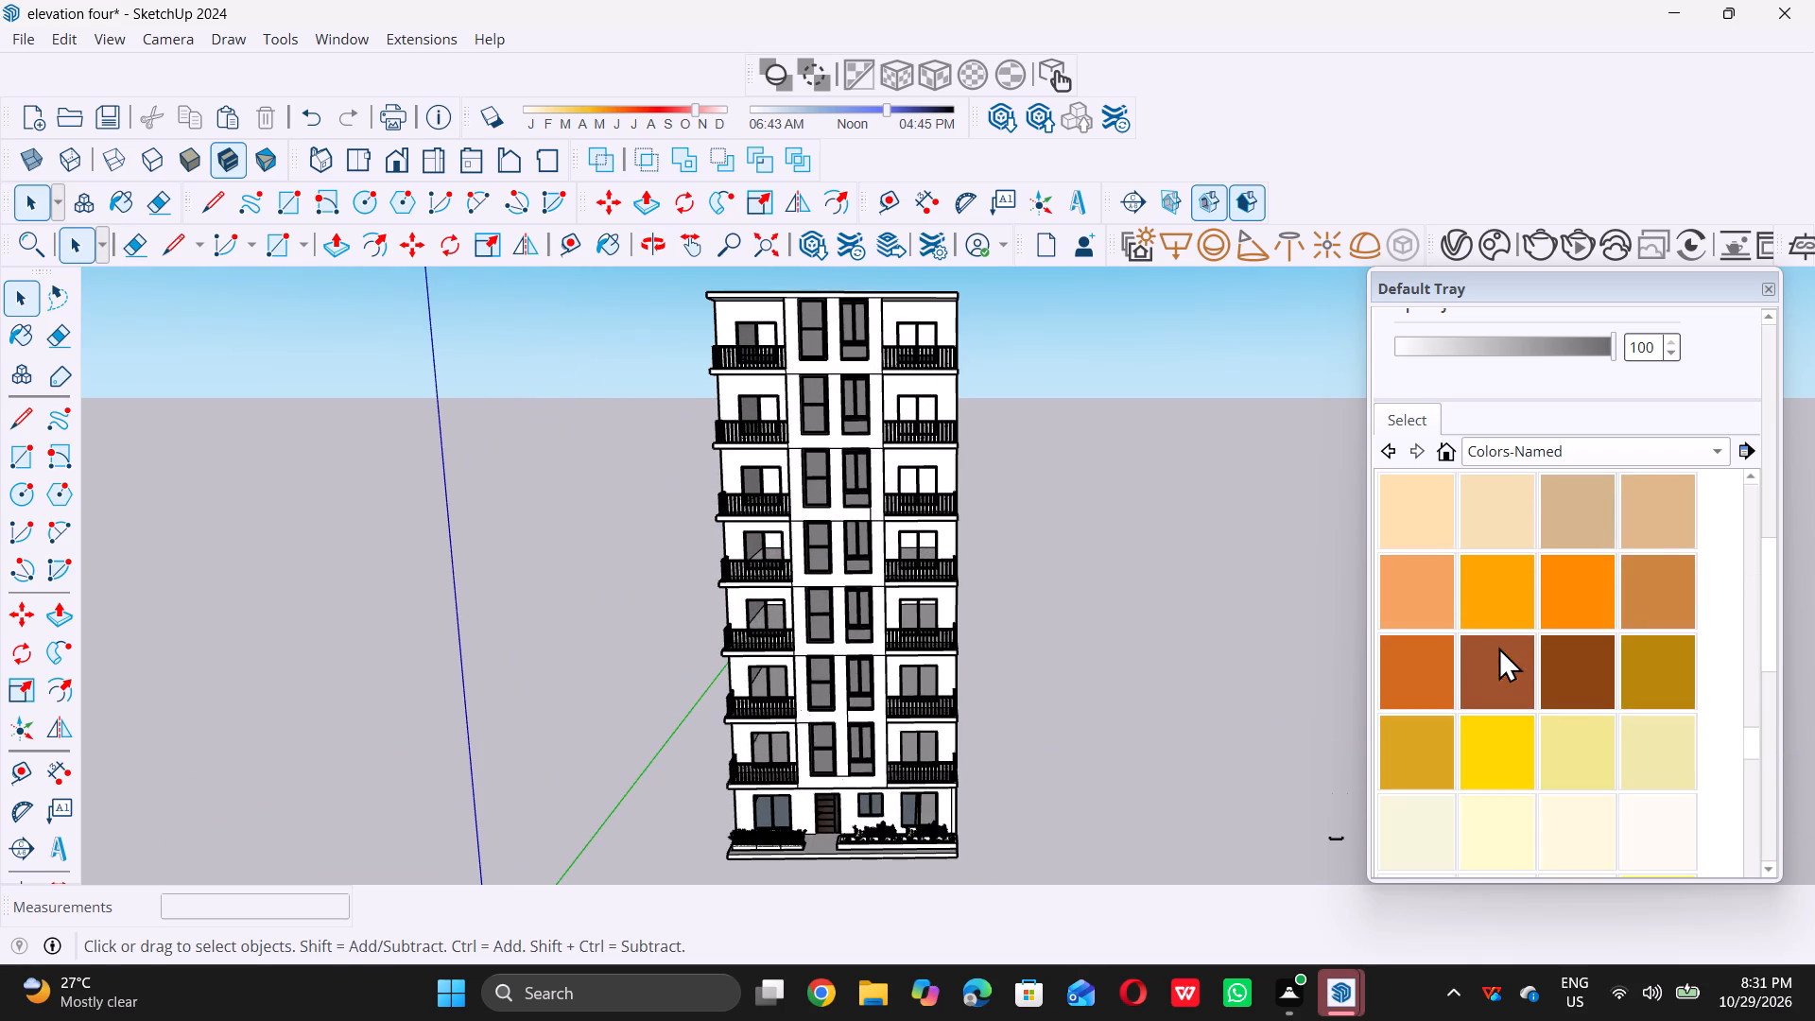
scroll(1600, 654, "up", 4)
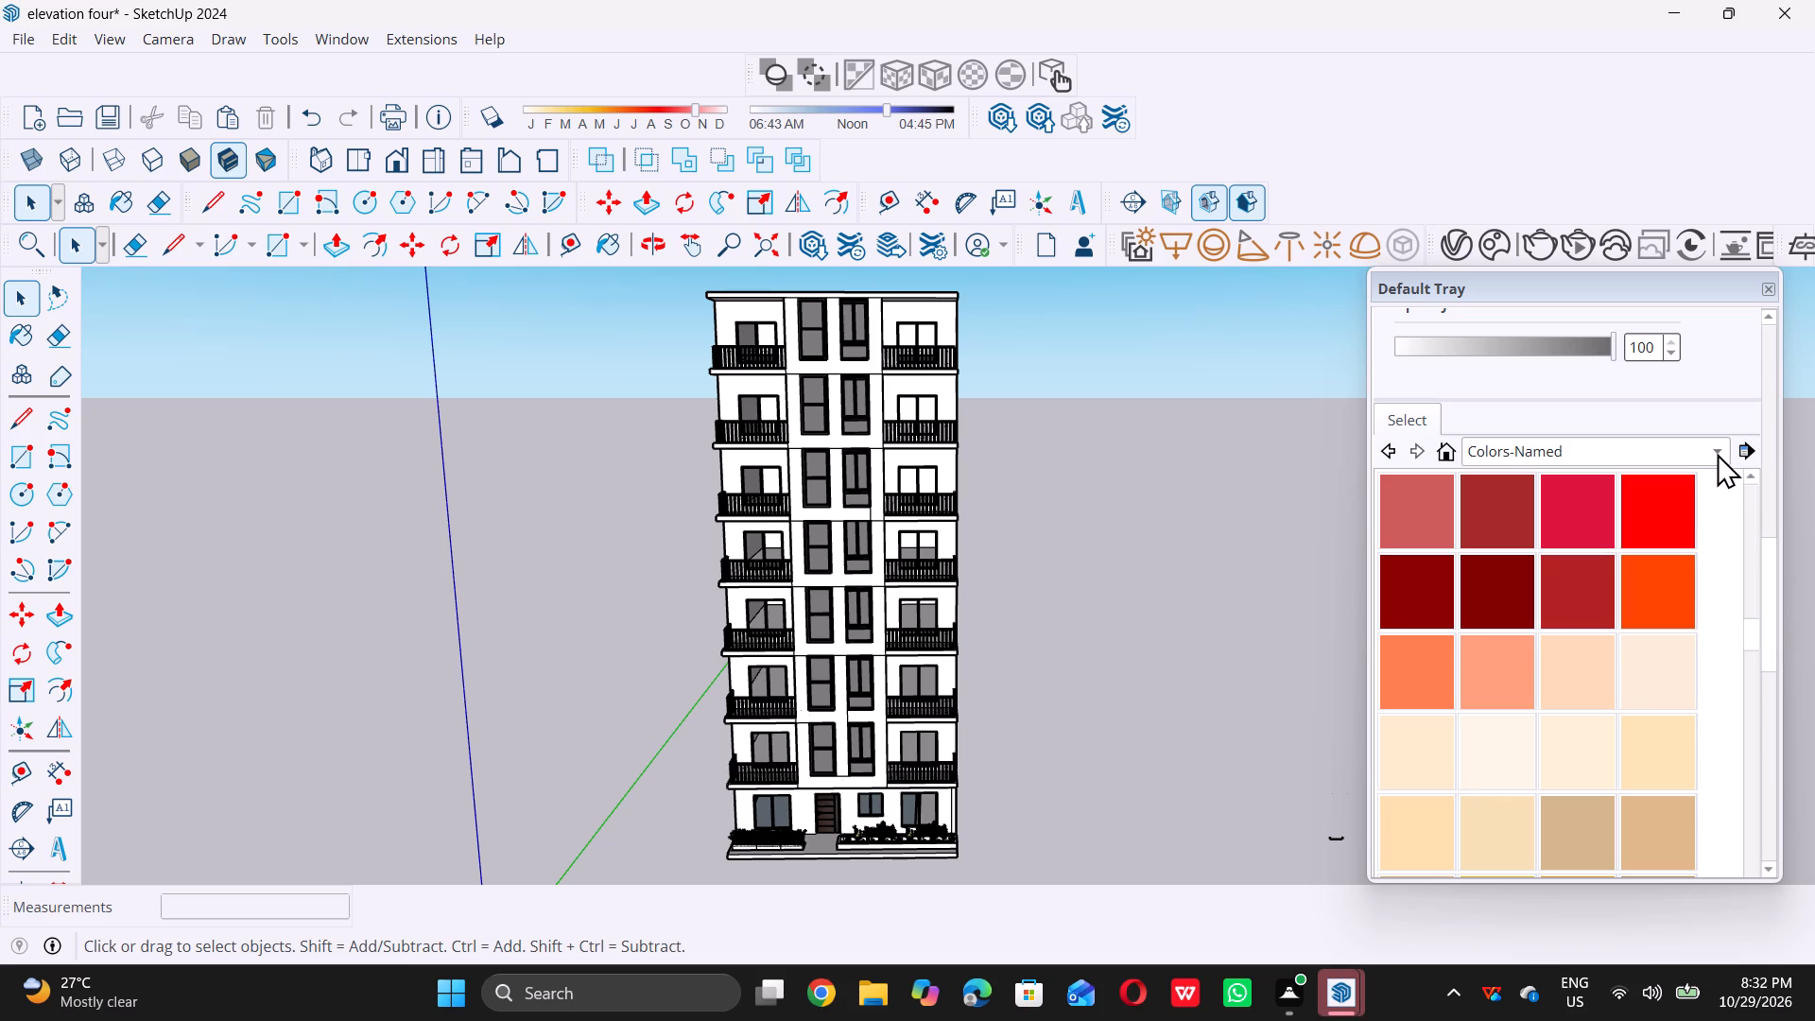
double_click(1718, 452)
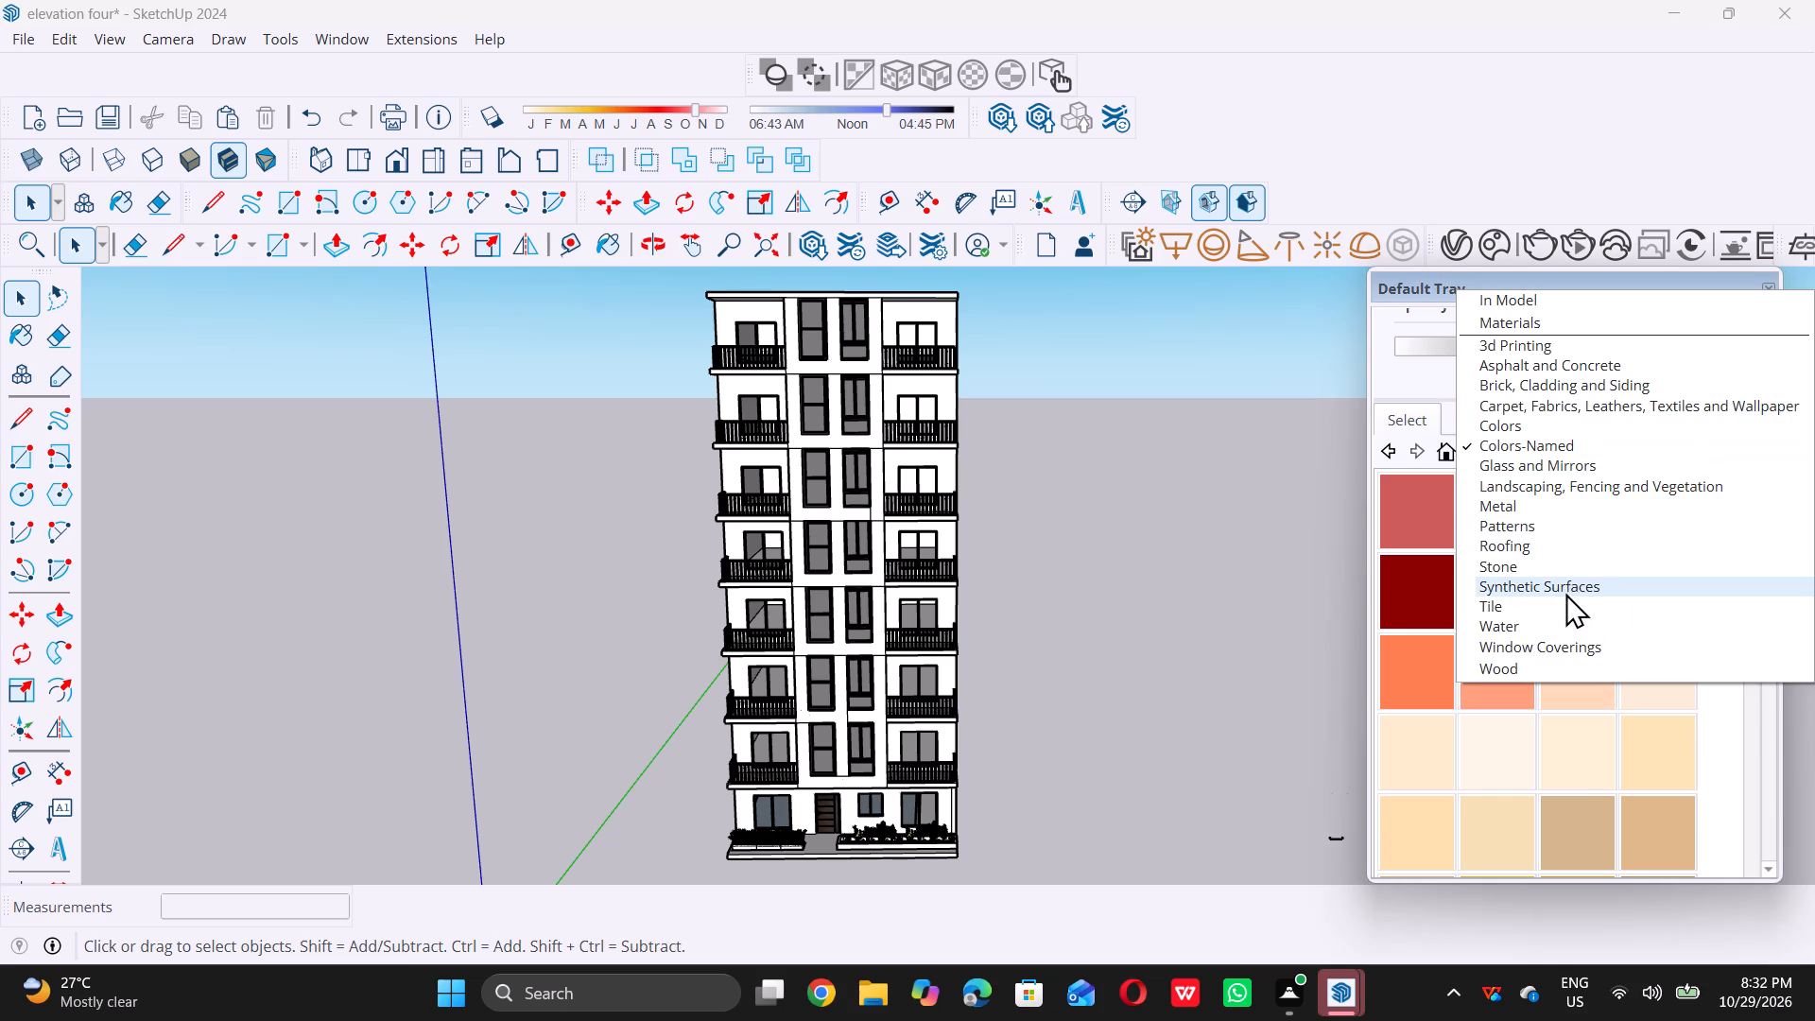
left_click(1562, 609)
scroll(1001, 750, "down", 6)
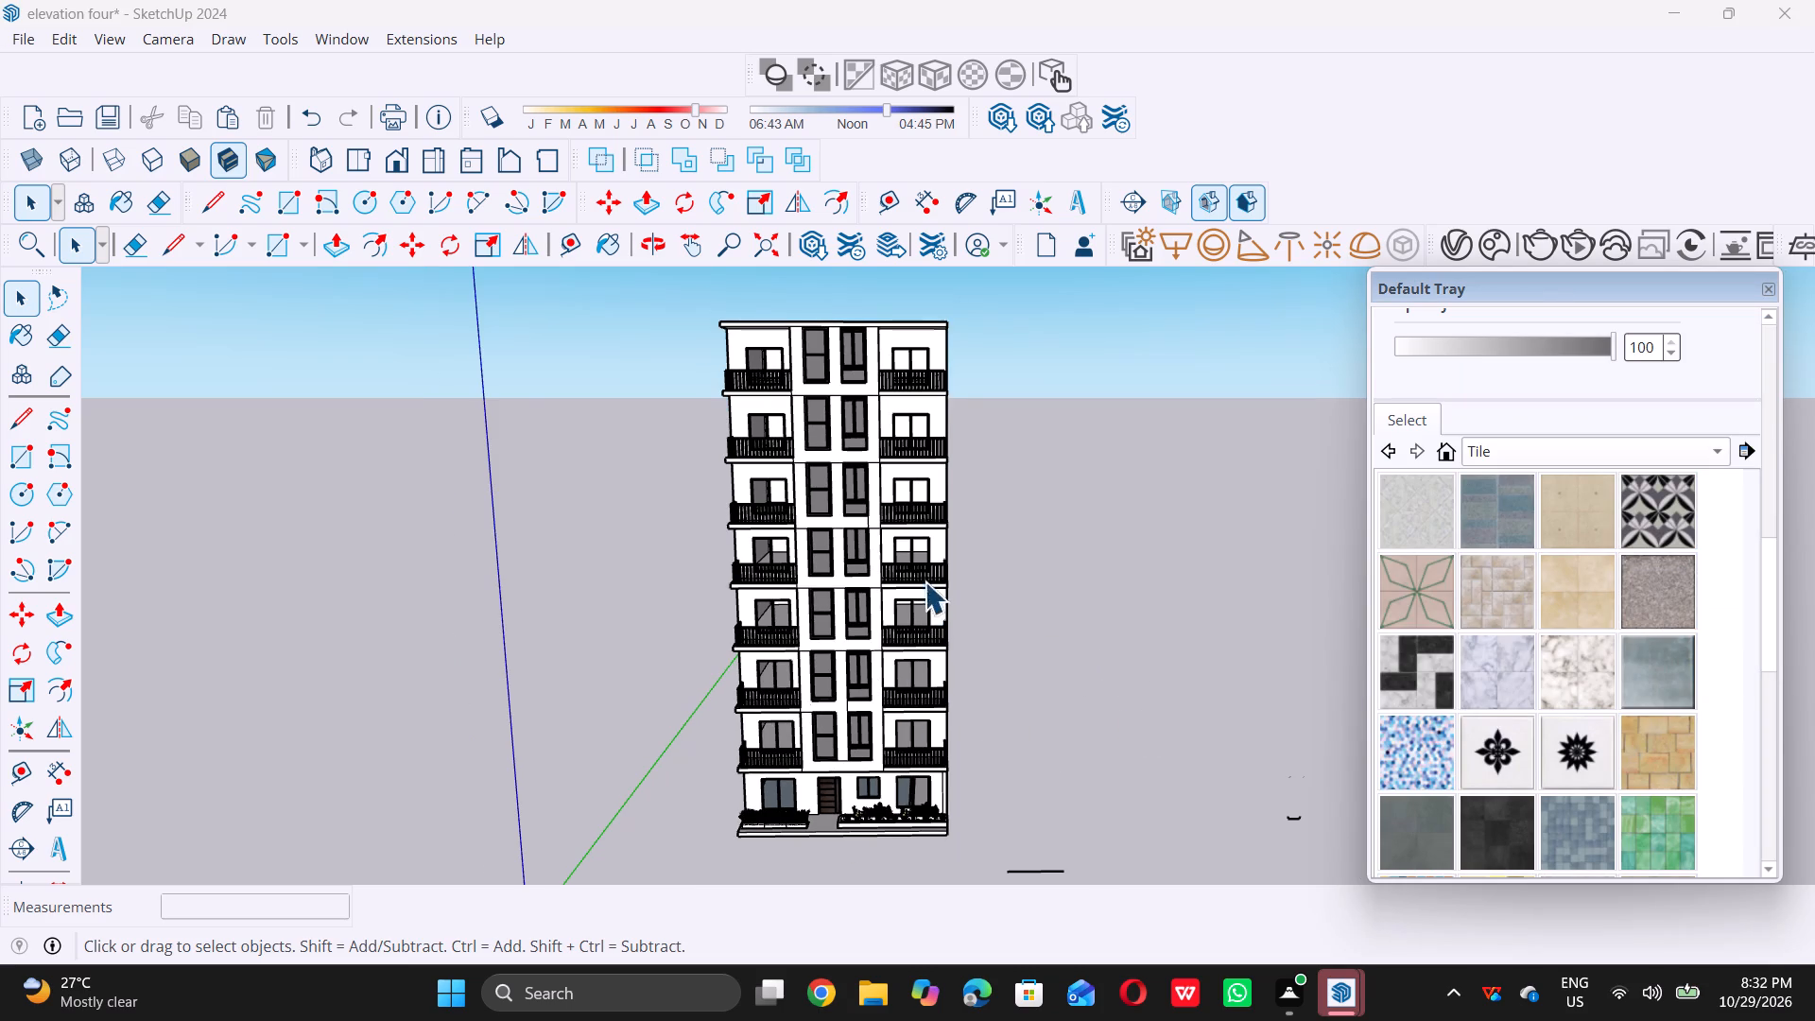
scroll(871, 560, "down", 6)
middle_click_drag(703, 543, 893, 605)
scroll(925, 504, "up", 4)
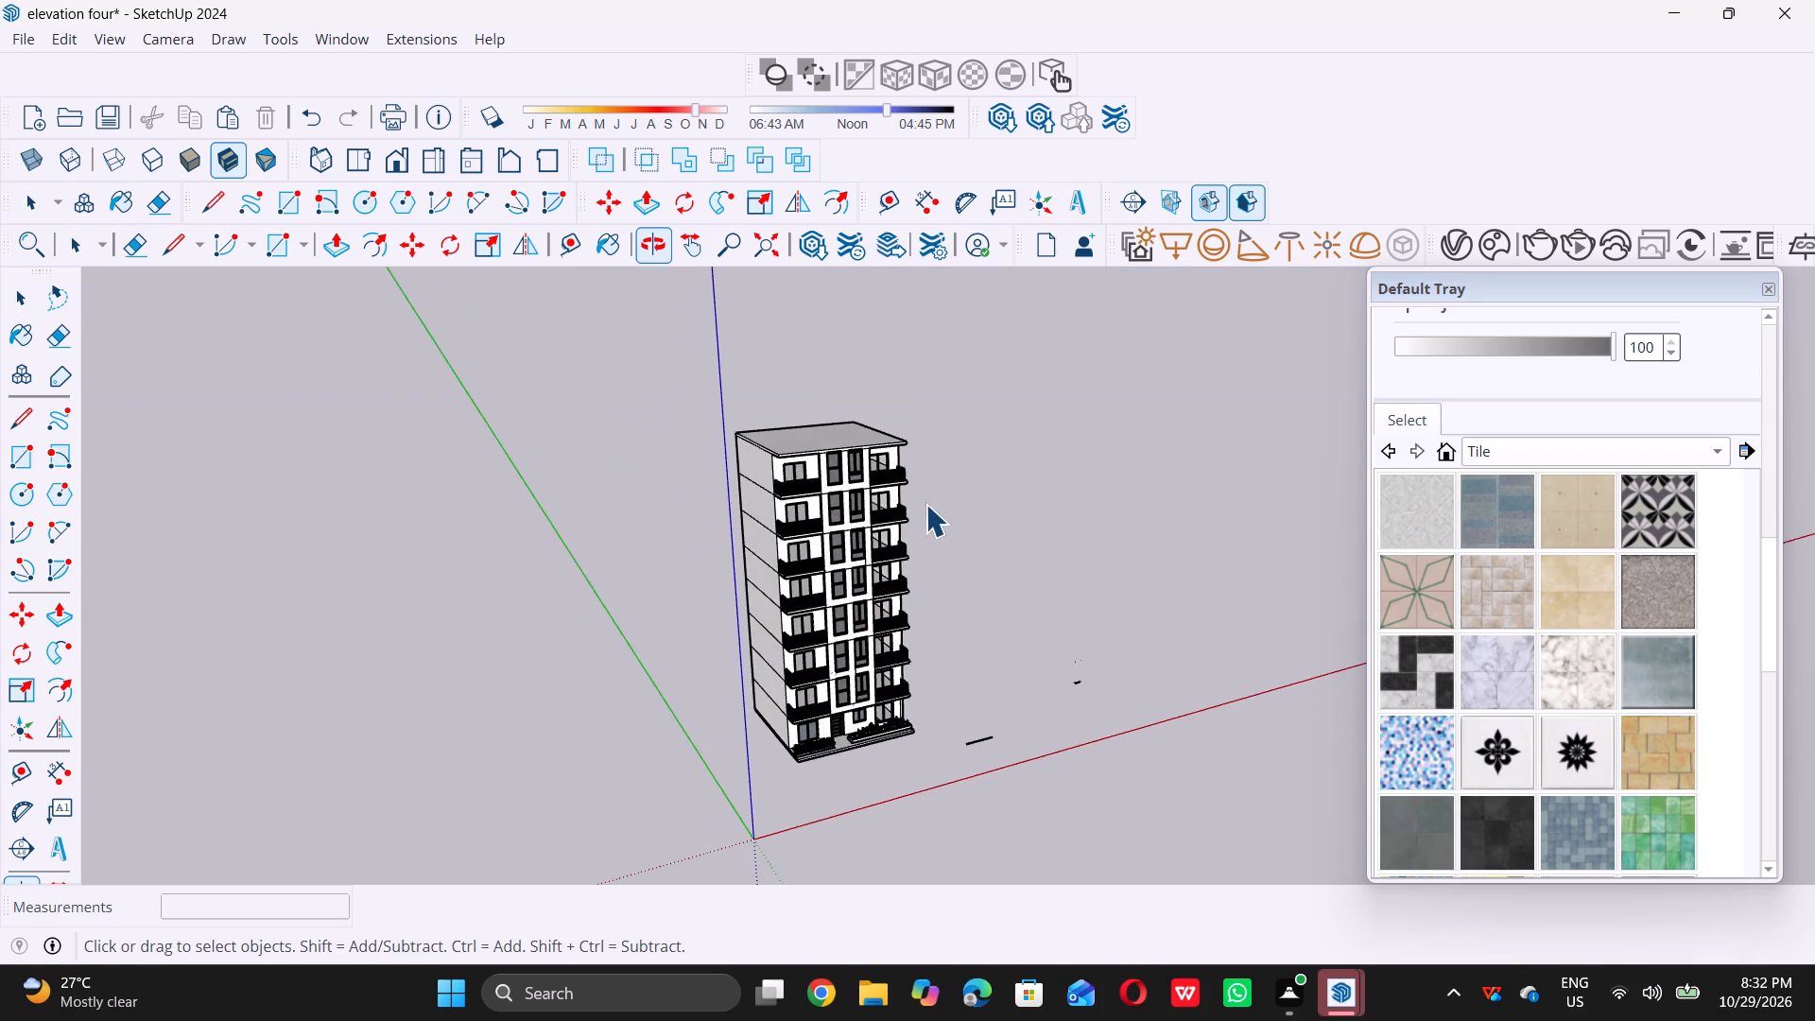
scroll(925, 504, "up", 7)
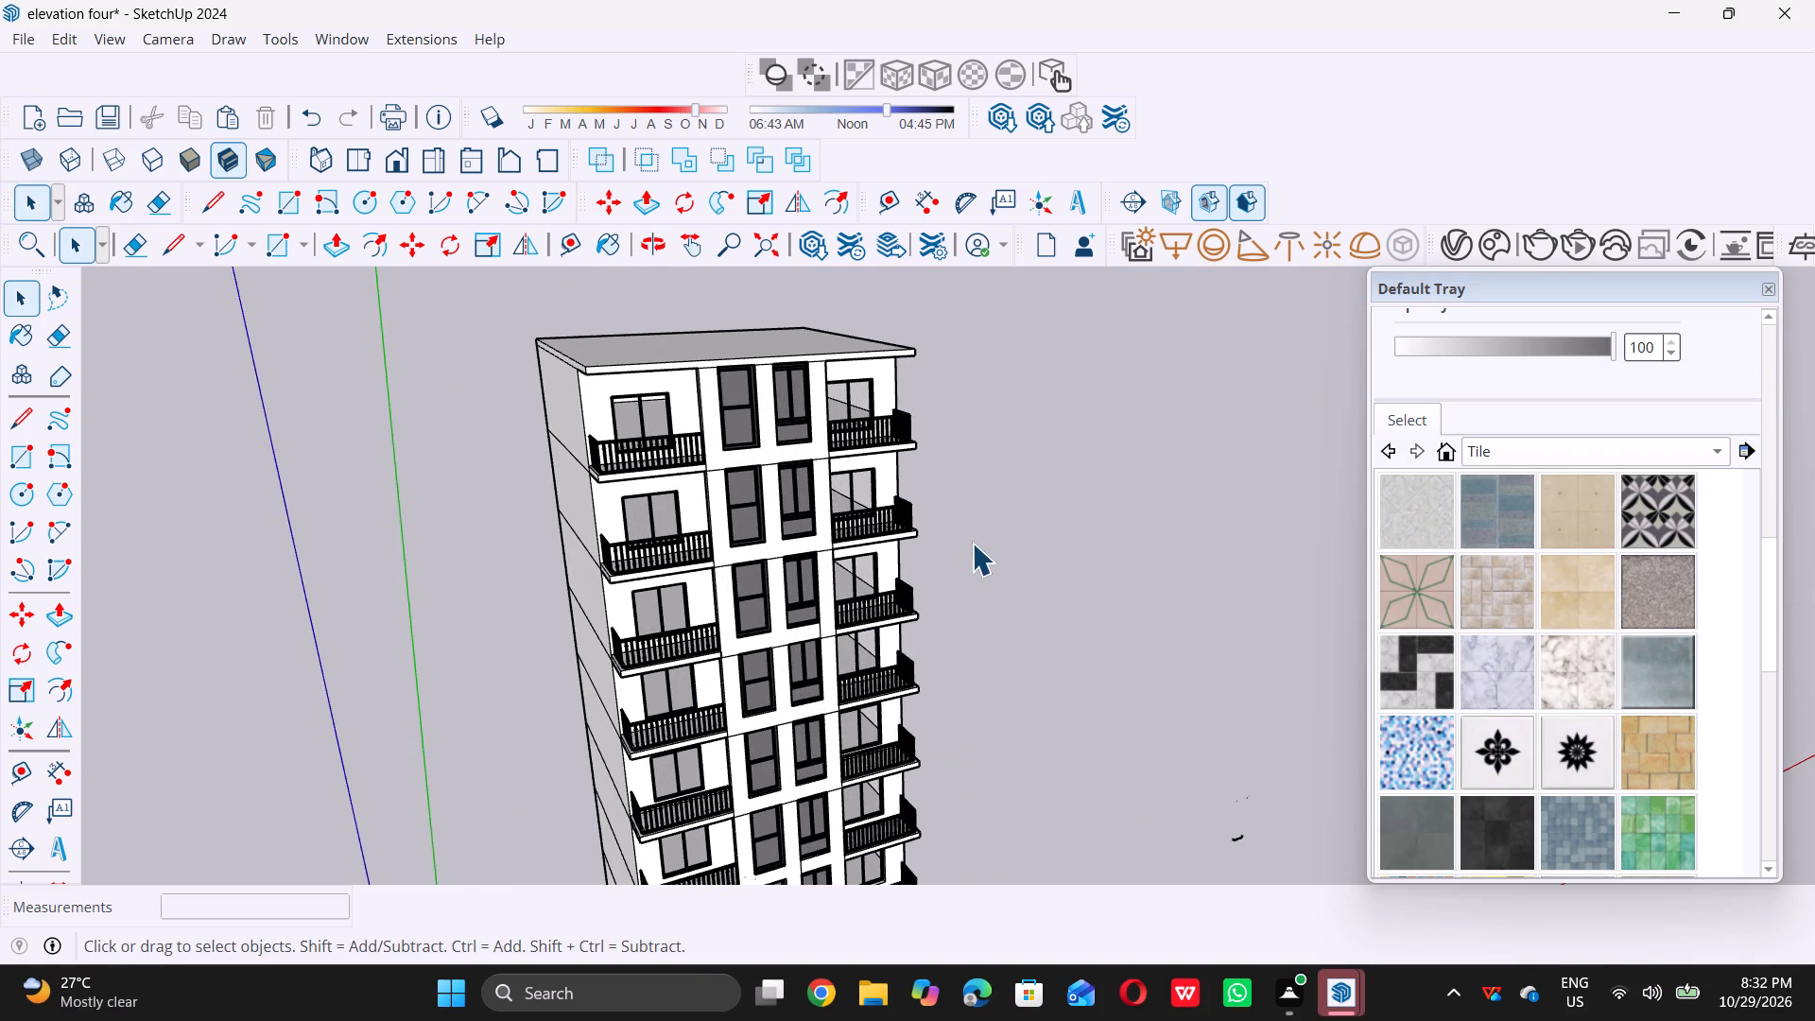
scroll(1608, 657, "down", 5)
scroll(1616, 689, "up", 11)
Paint the central window wall of the top two levels with Blinds Cloth Horizontal from the Window Coverings collection.
double_click(1722, 443)
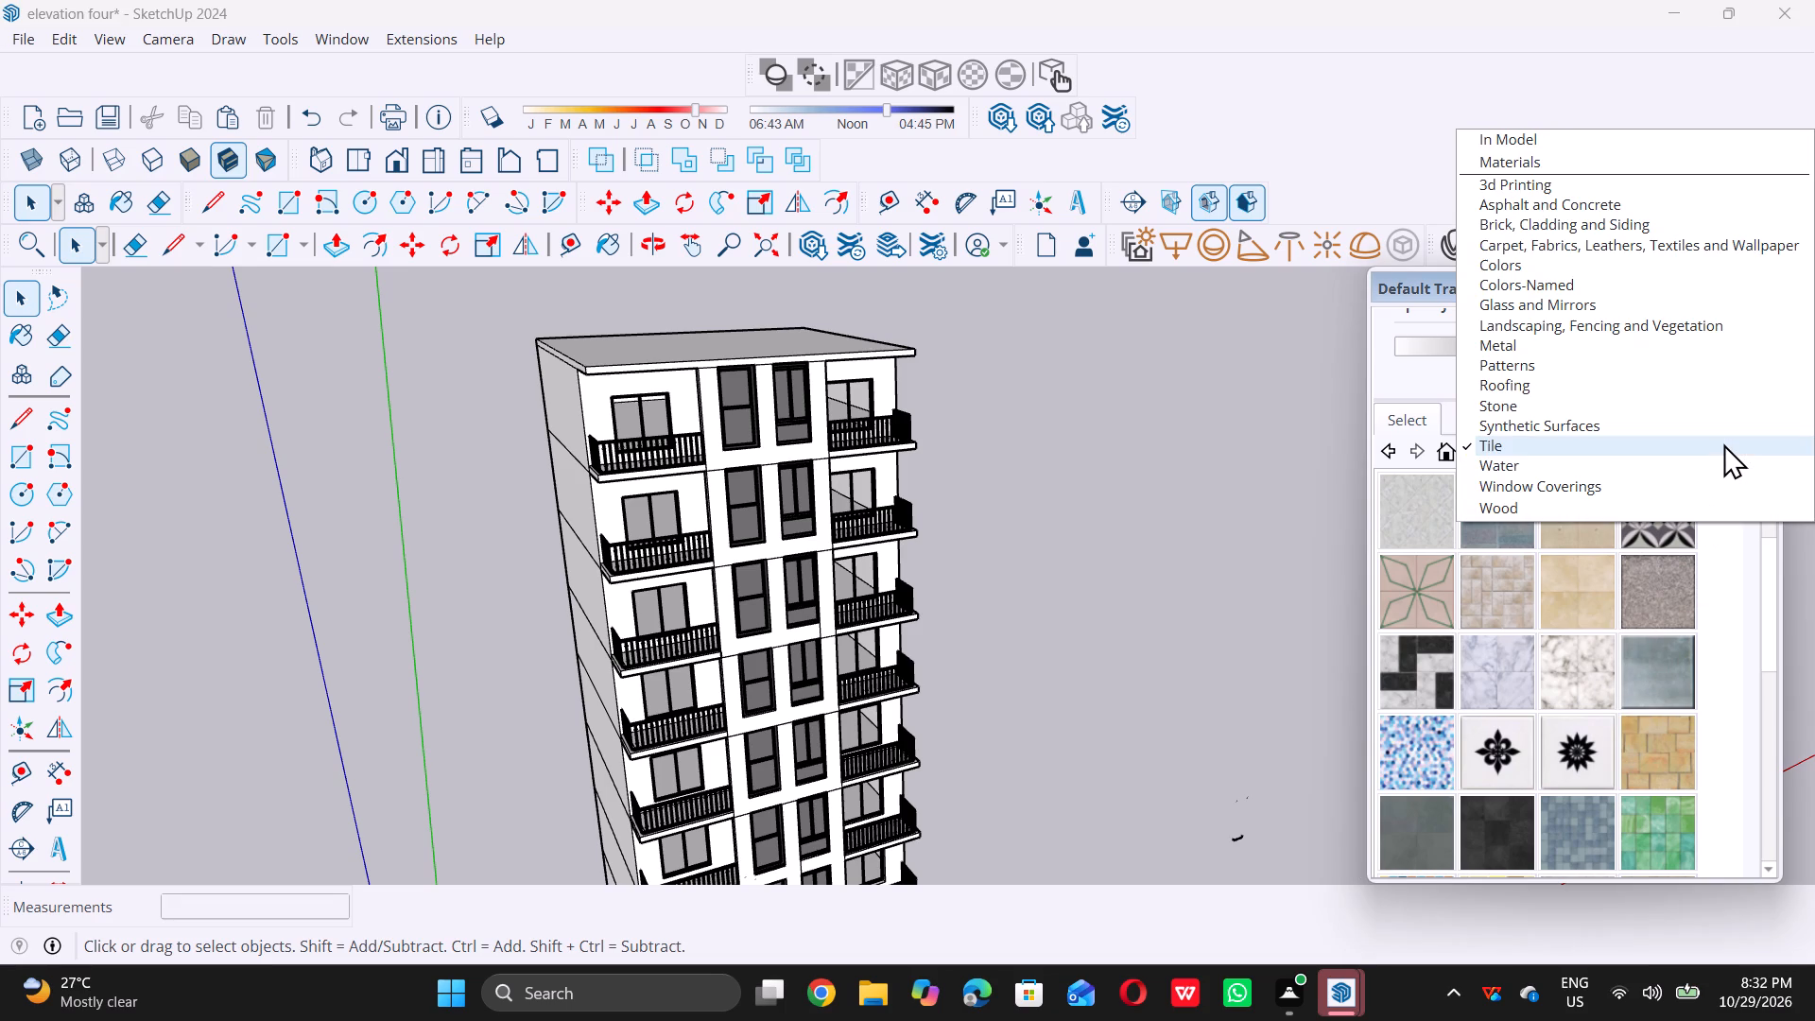
double_click(1680, 488)
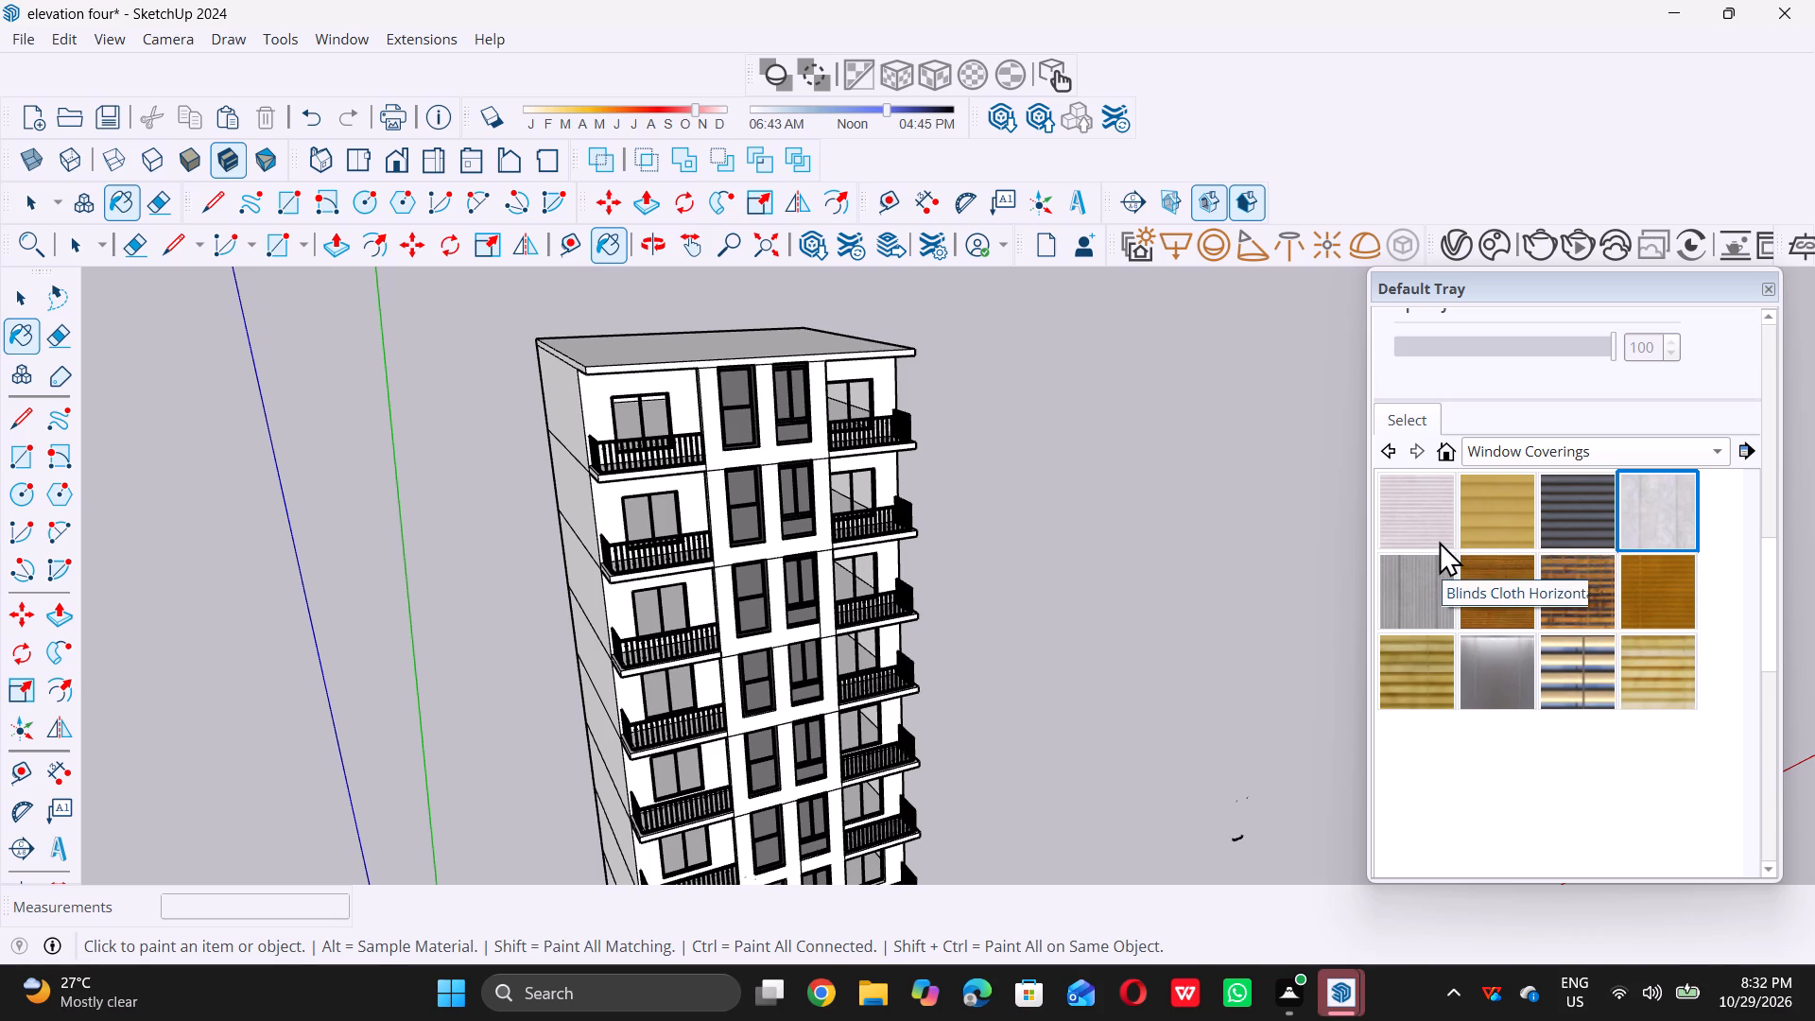
double_click(1424, 522)
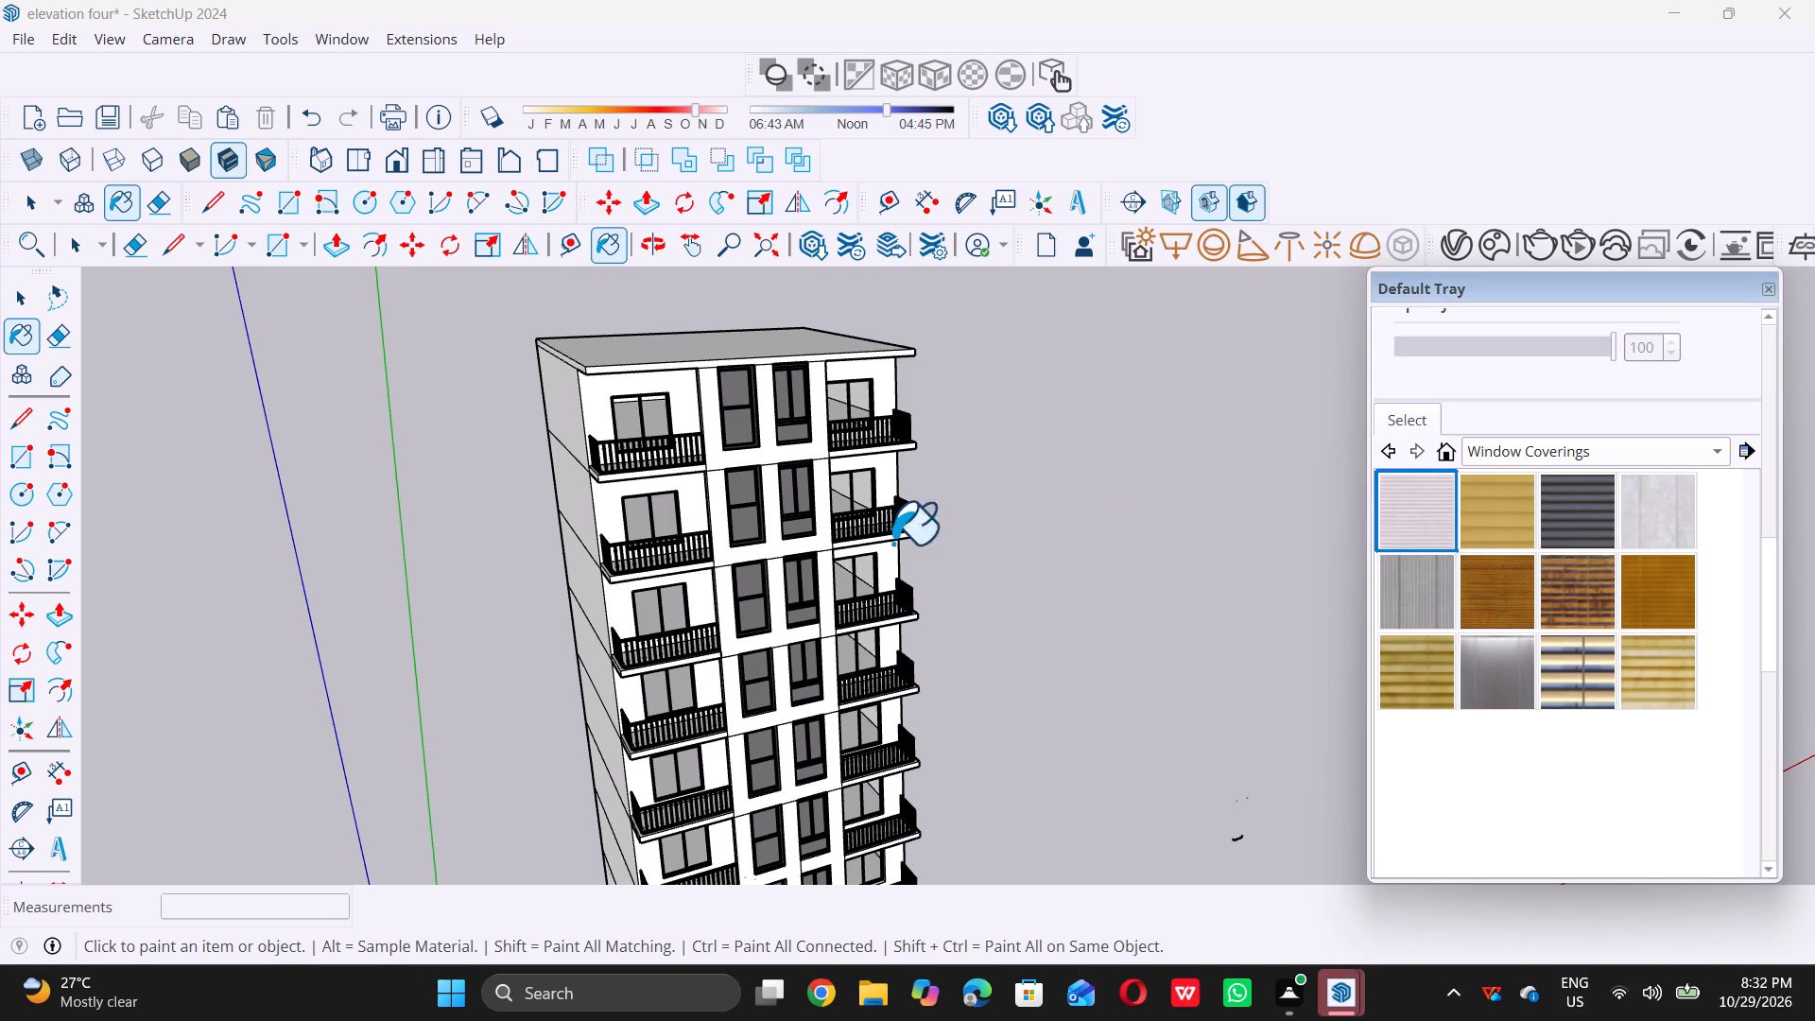
scroll(678, 515, "up", 3)
scroll(731, 444, "up", 6)
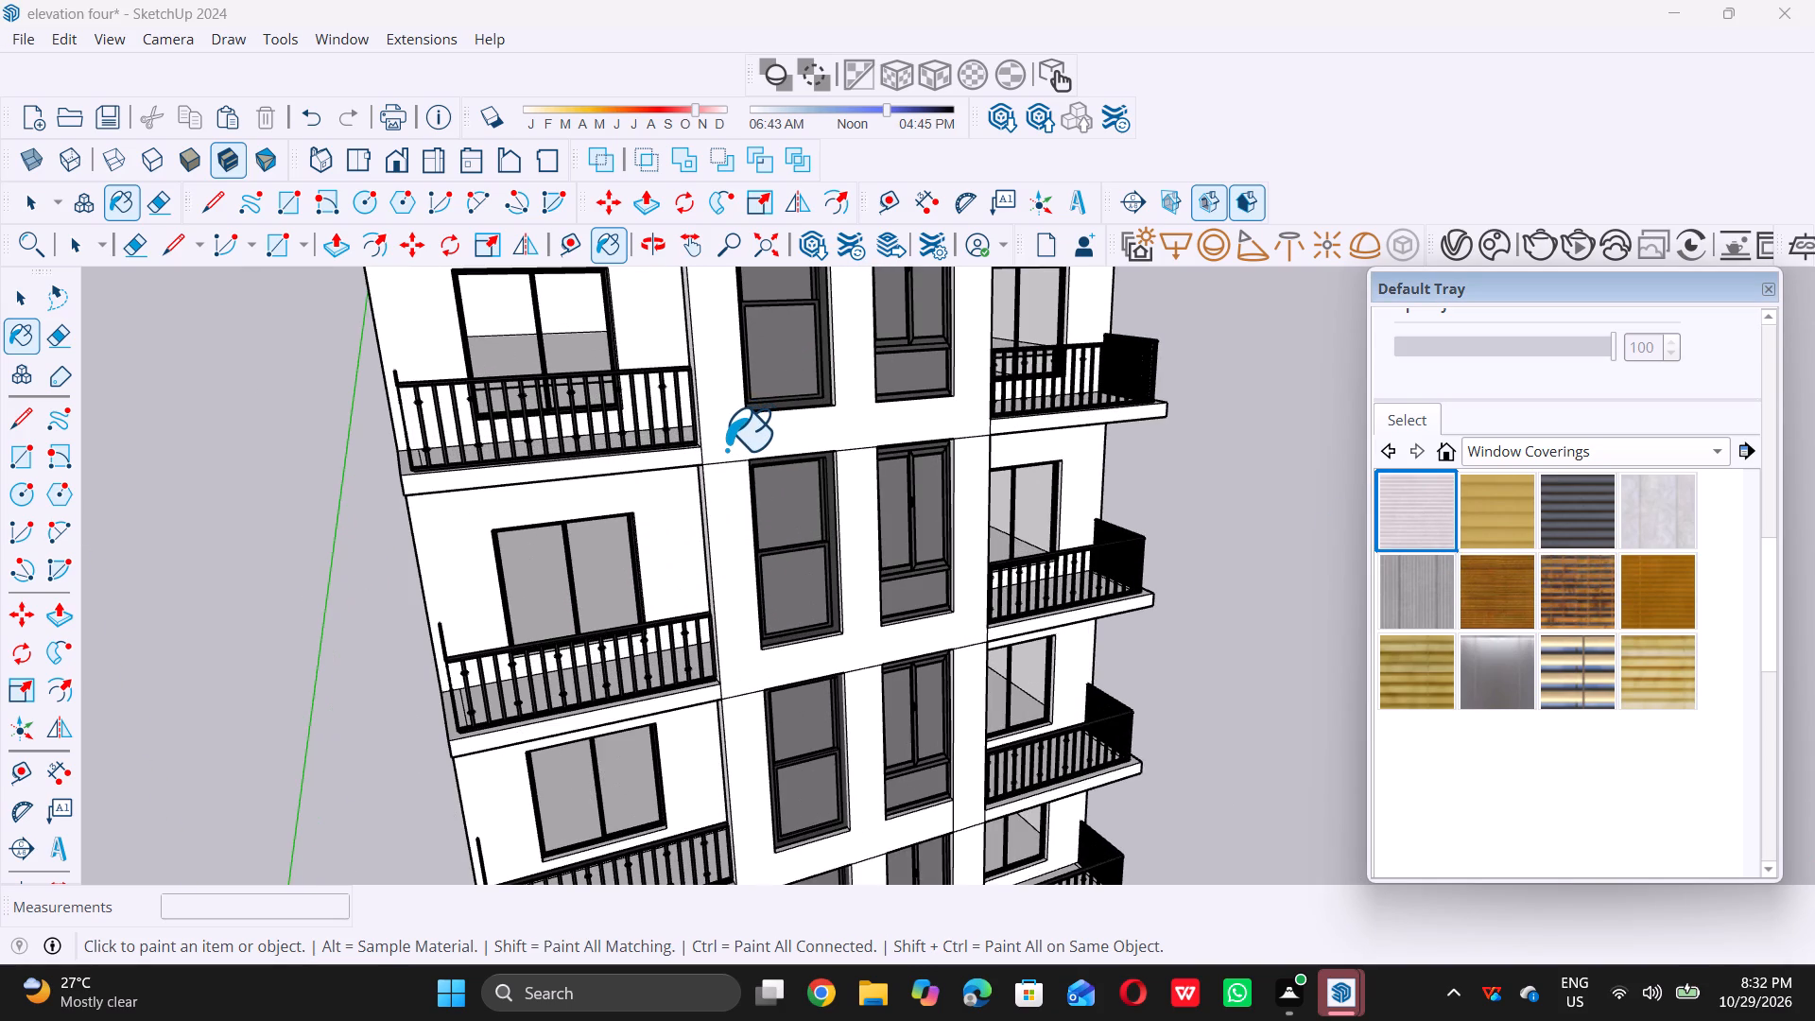
scroll(726, 442, "up", 4)
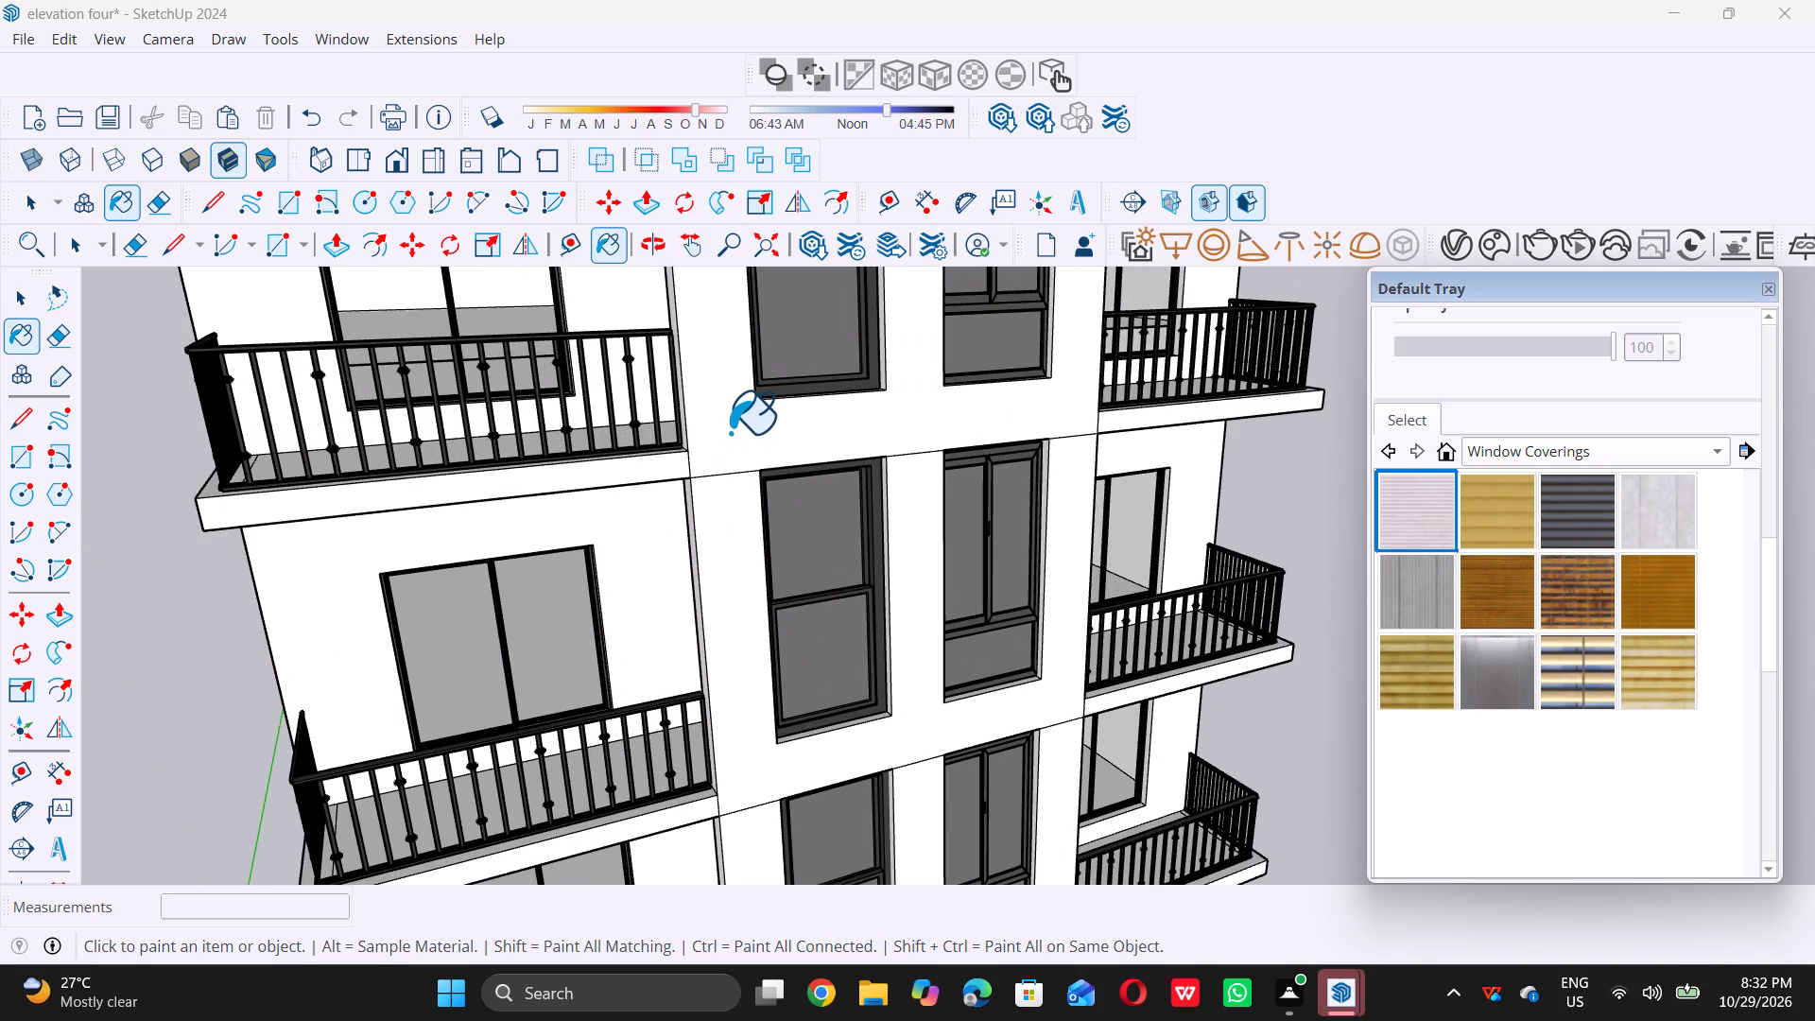
triple_click(730, 432)
scroll(723, 480, "down", 15)
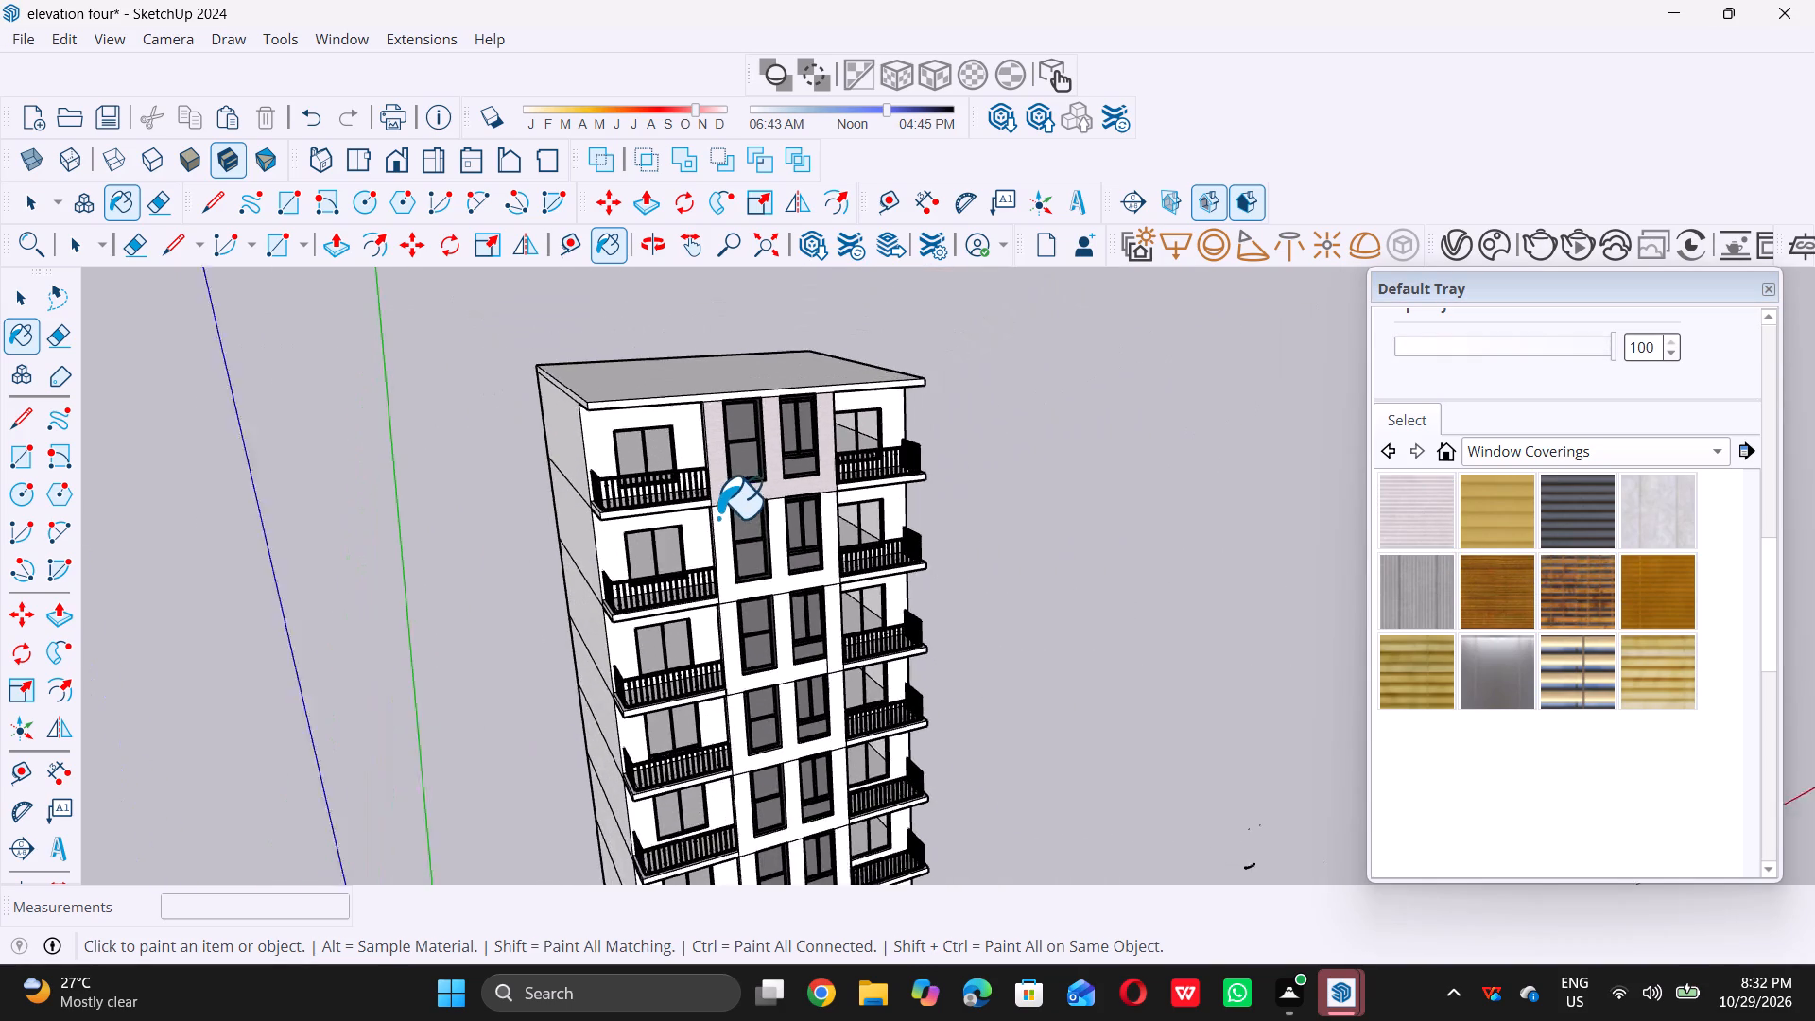
scroll(734, 617, "up", 9)
double_click(736, 553)
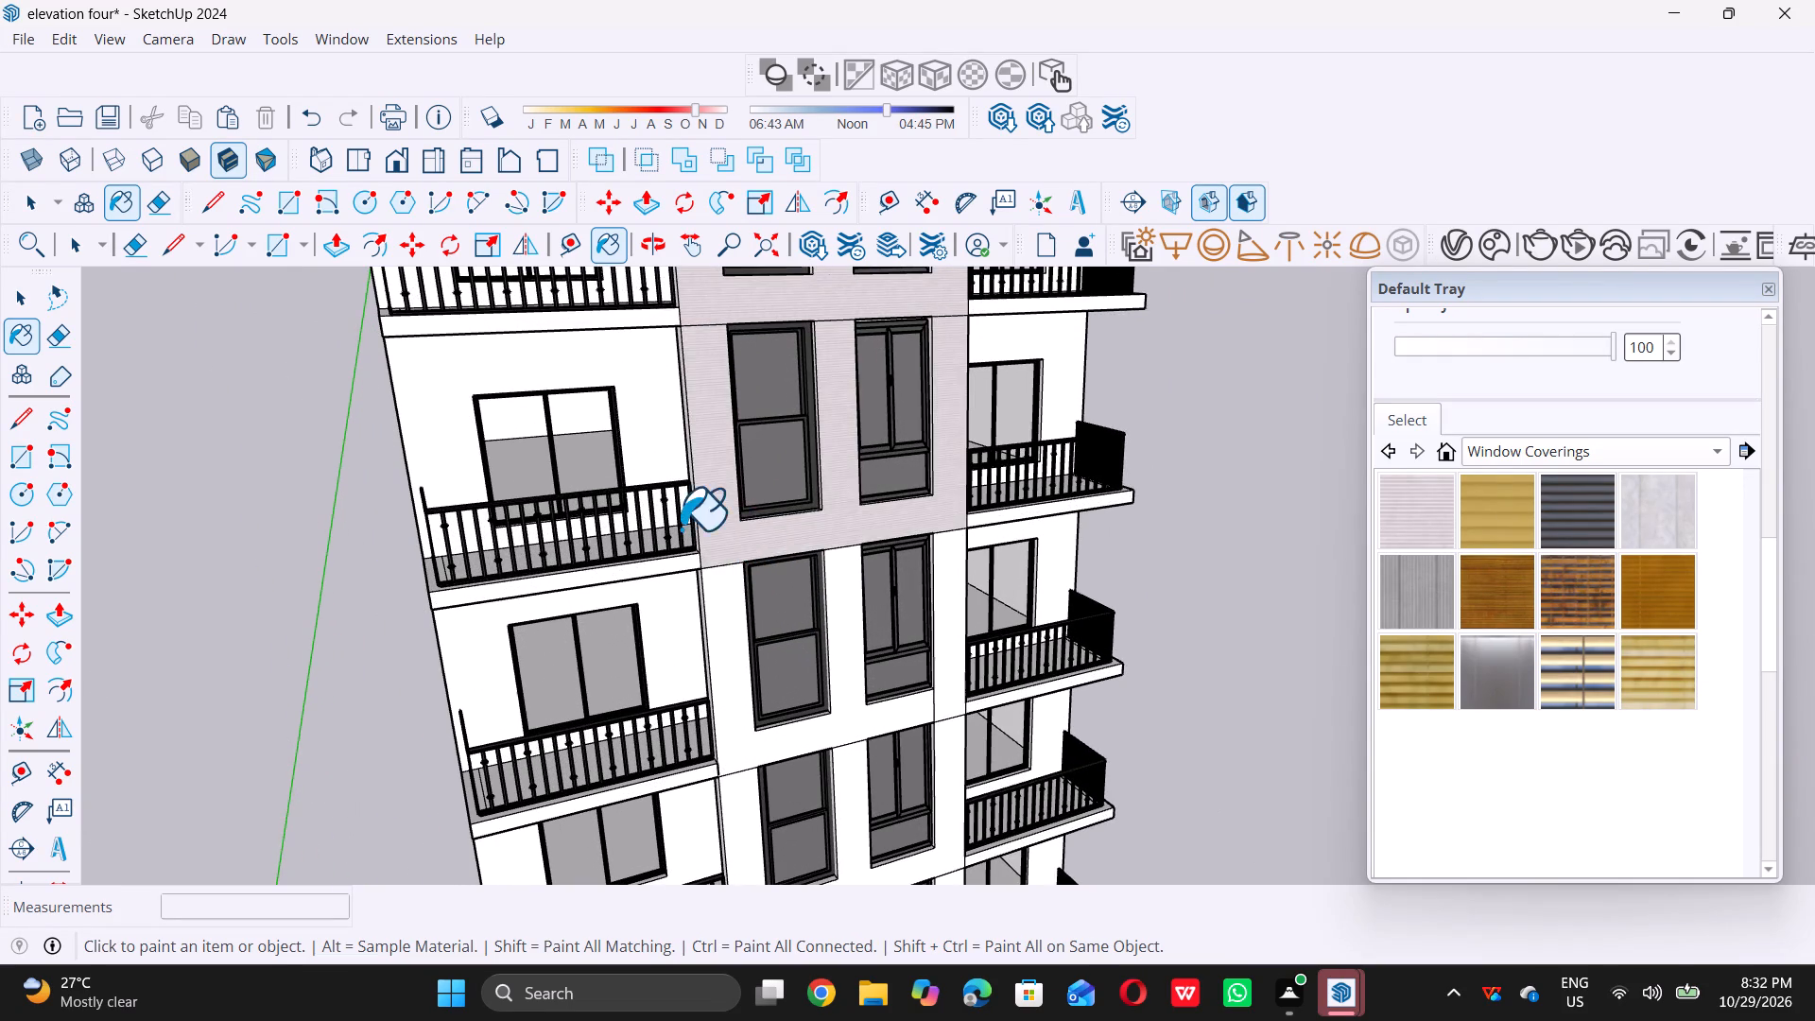
Paint the third level from the top's central window wall with the same Blinds Cloth Horizontal material.
scroll(681, 528, "down", 13)
scroll(755, 501, "up", 9)
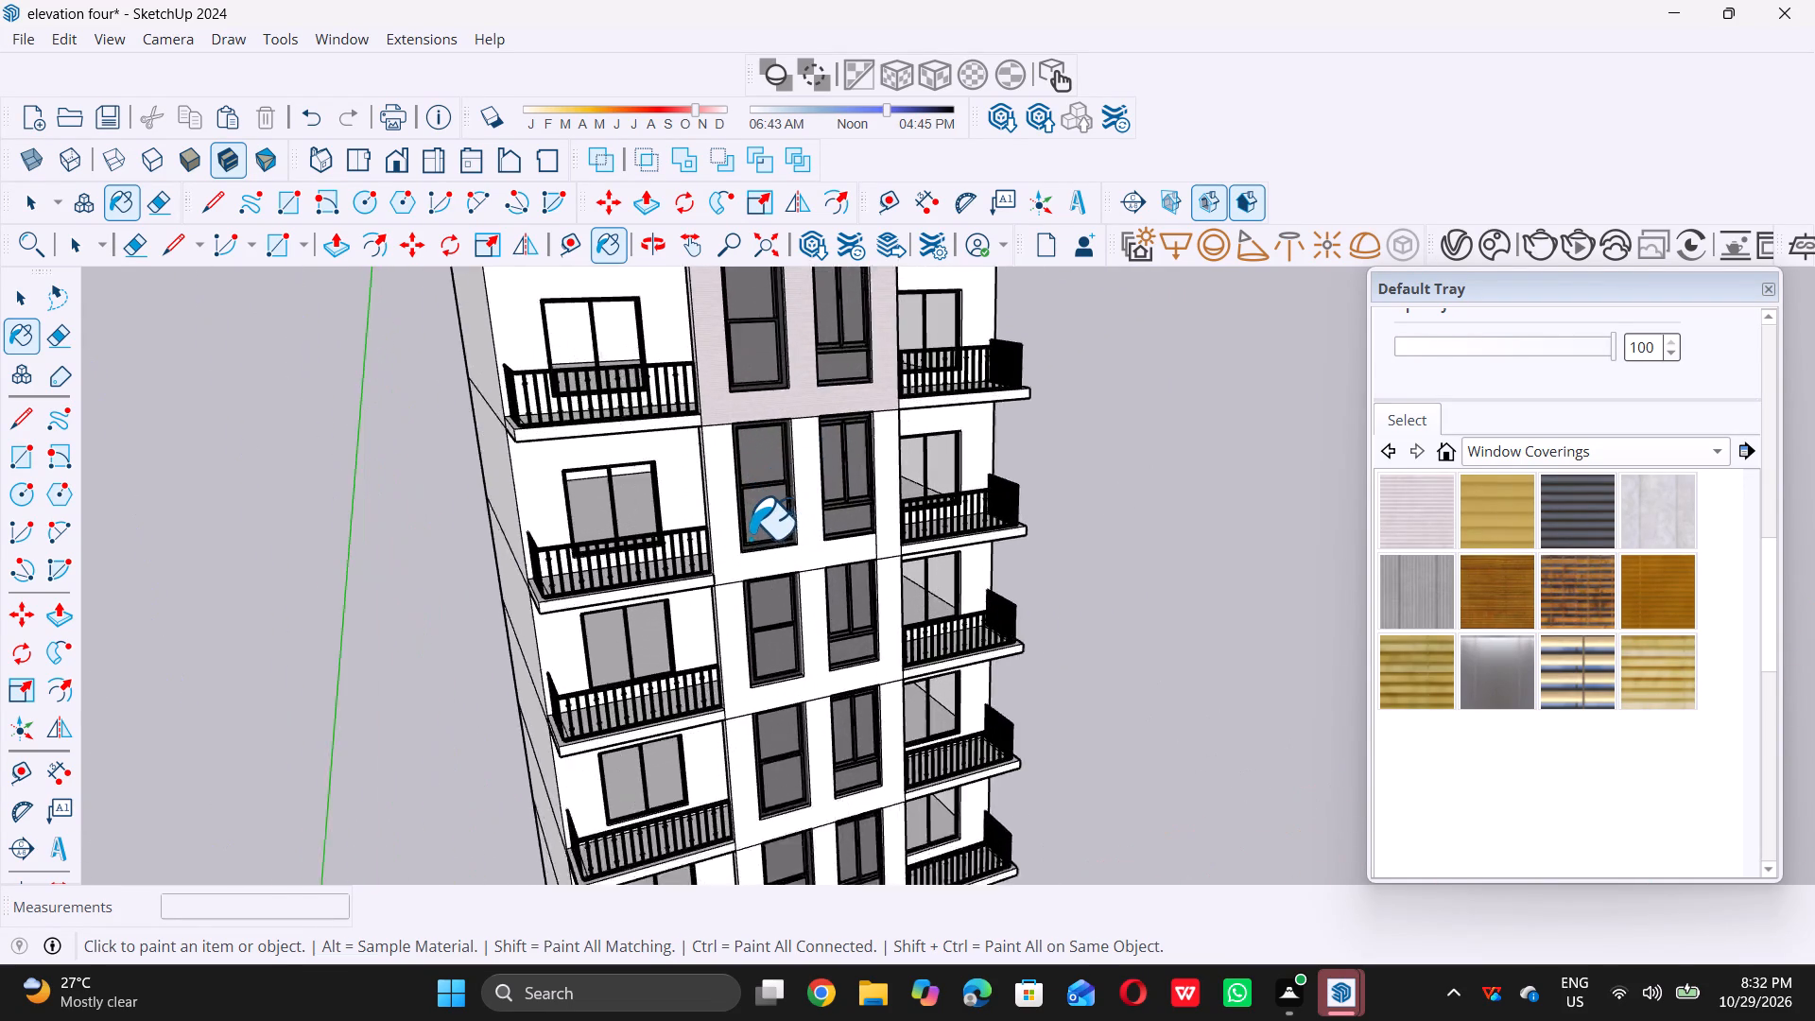
scroll(750, 559, "up", 8)
left_click(733, 571)
scroll(731, 566, "down", 9)
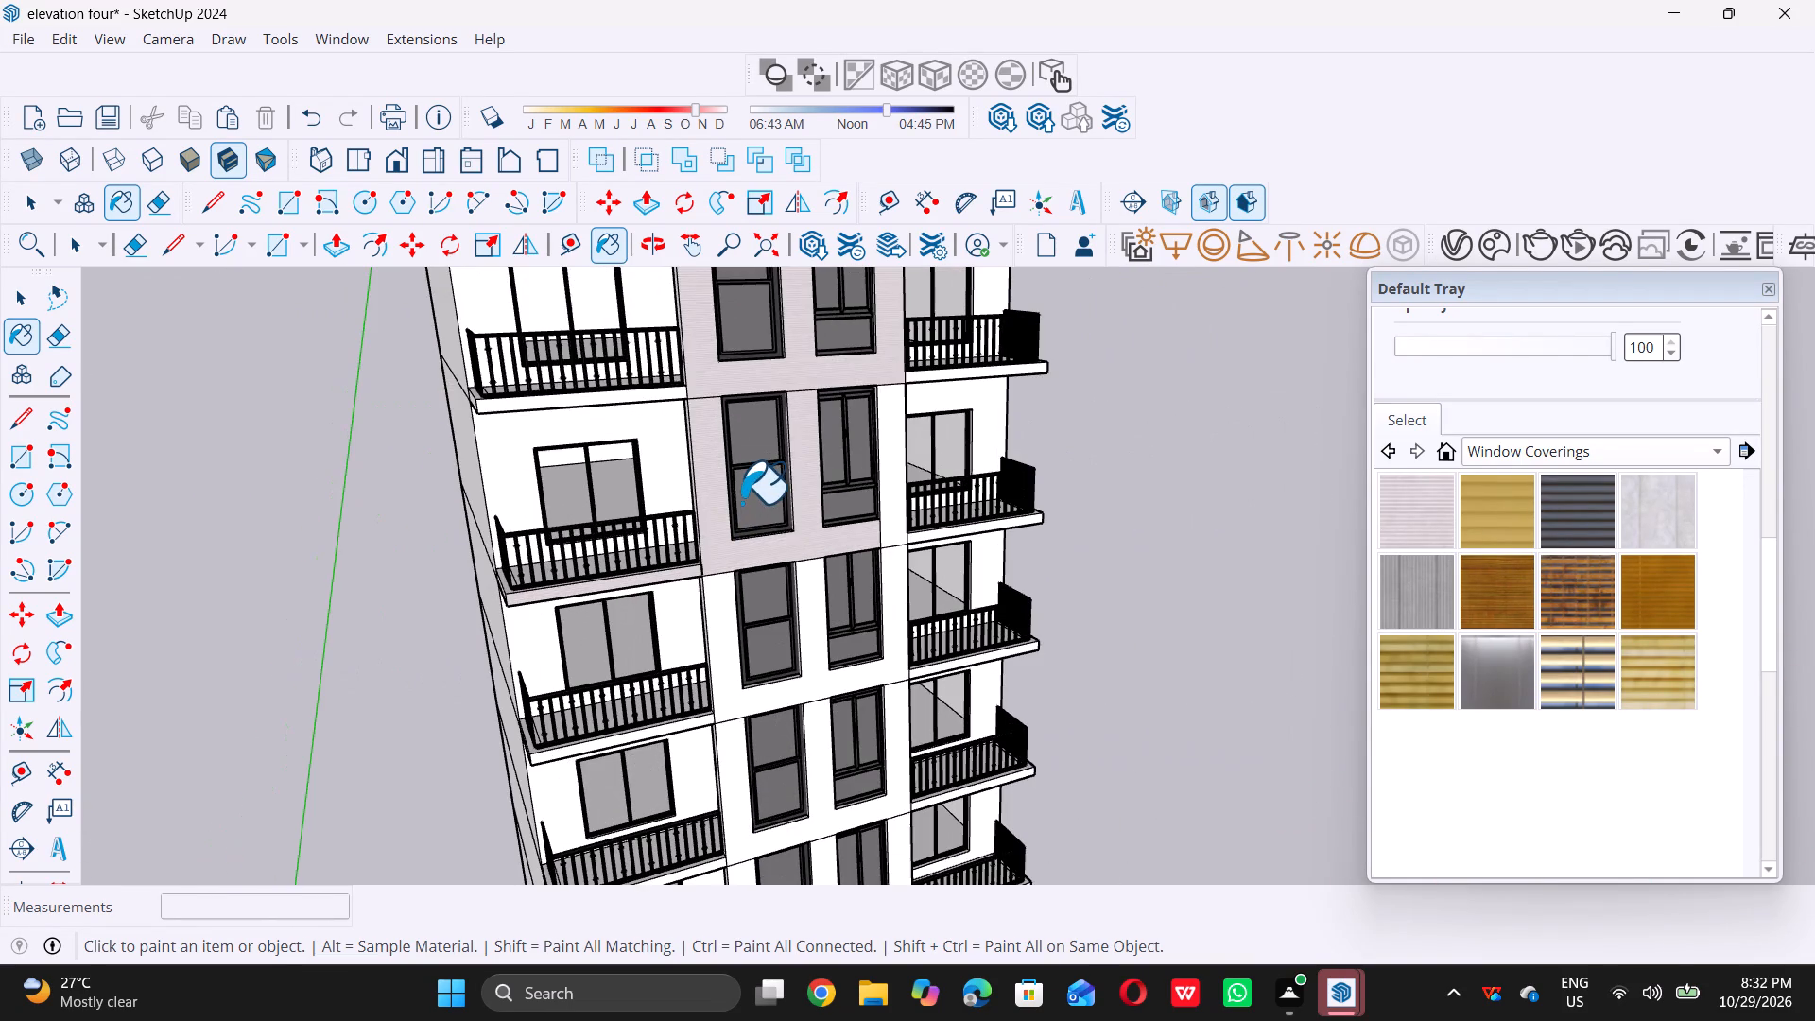
scroll(717, 563, "down", 6)
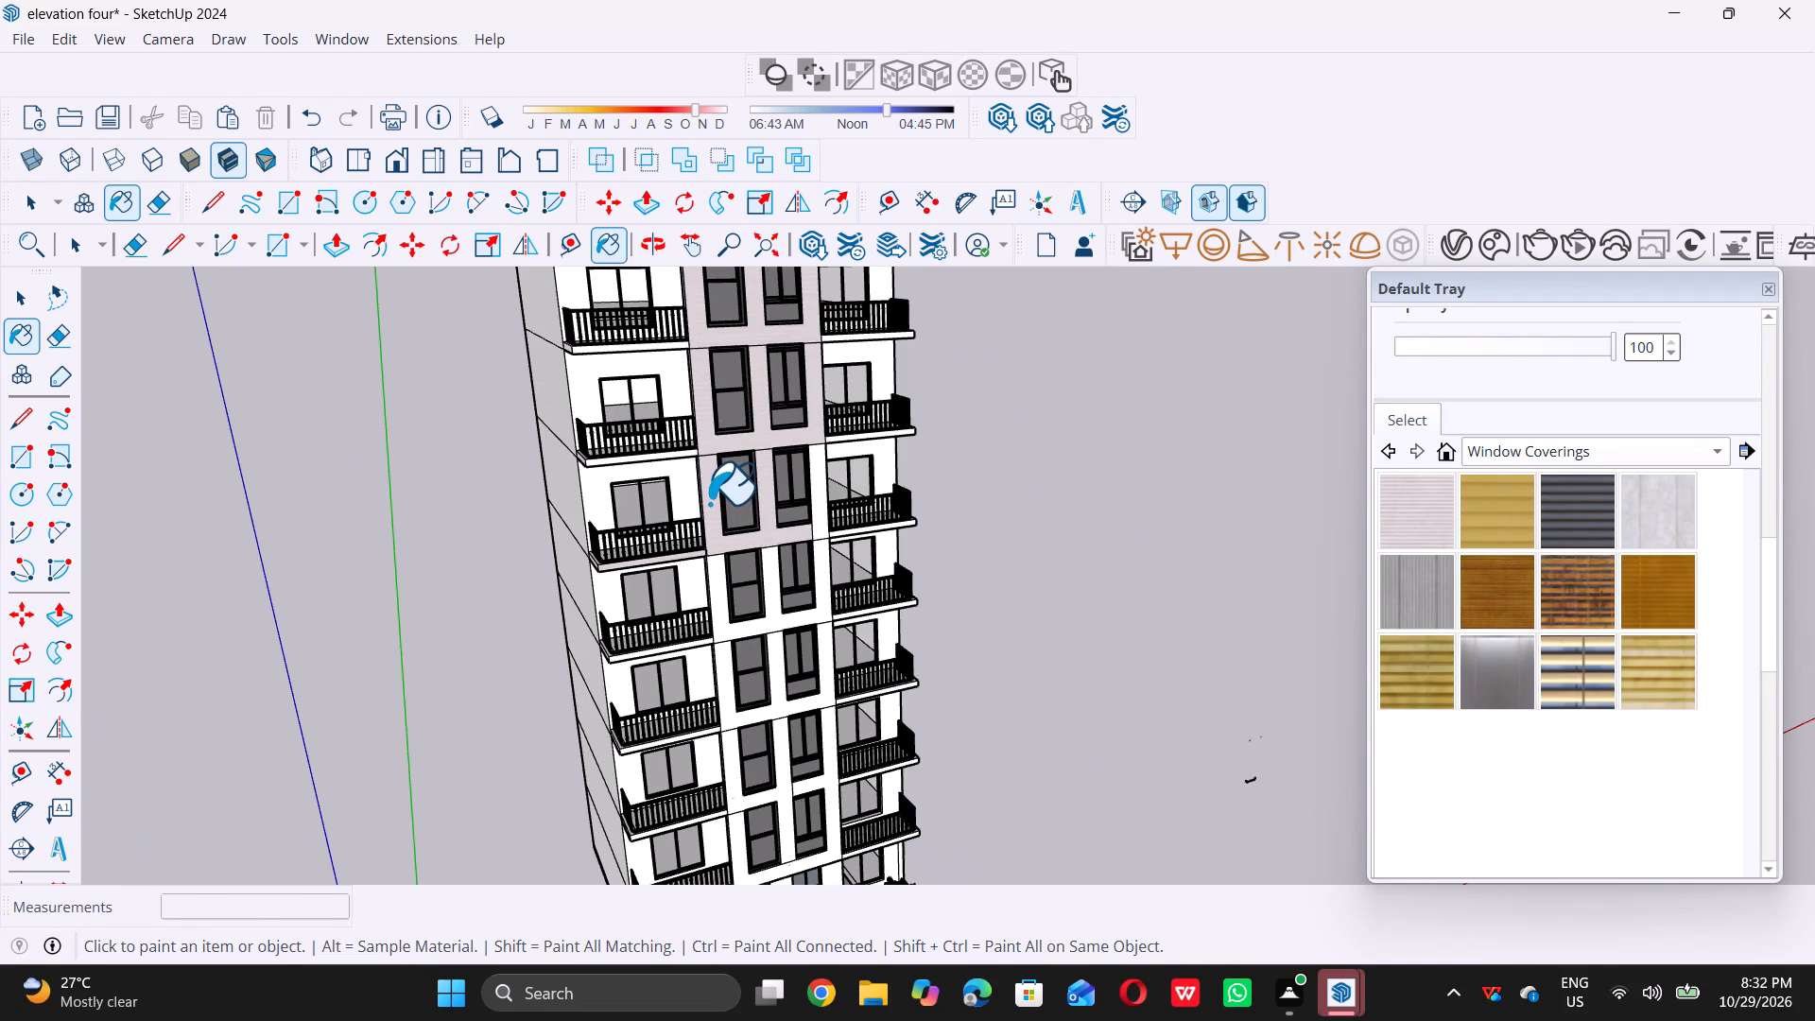
Paint the fourth level from the top's central wall and the bare strip beside the third level's window with Blinds Cloth Horizontal.
scroll(742, 644, "up", 6)
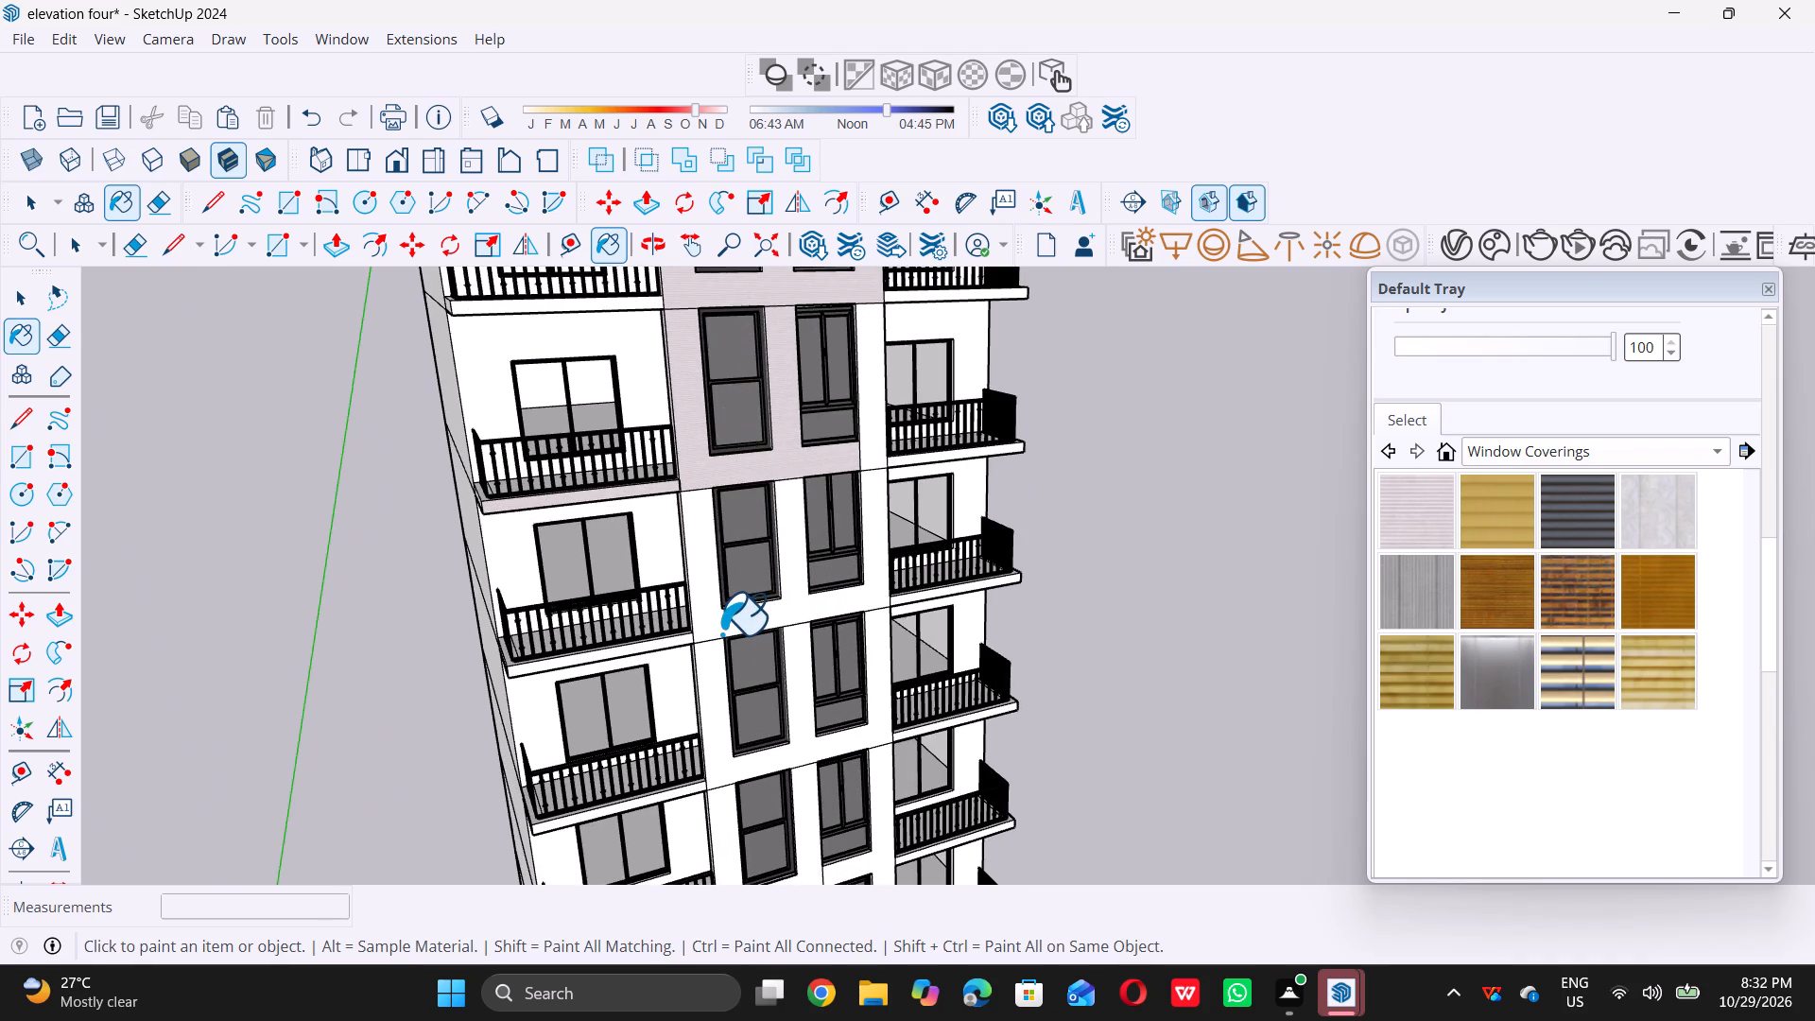
scroll(721, 633, "up", 4)
middle_click_drag(701, 407, 807, 372)
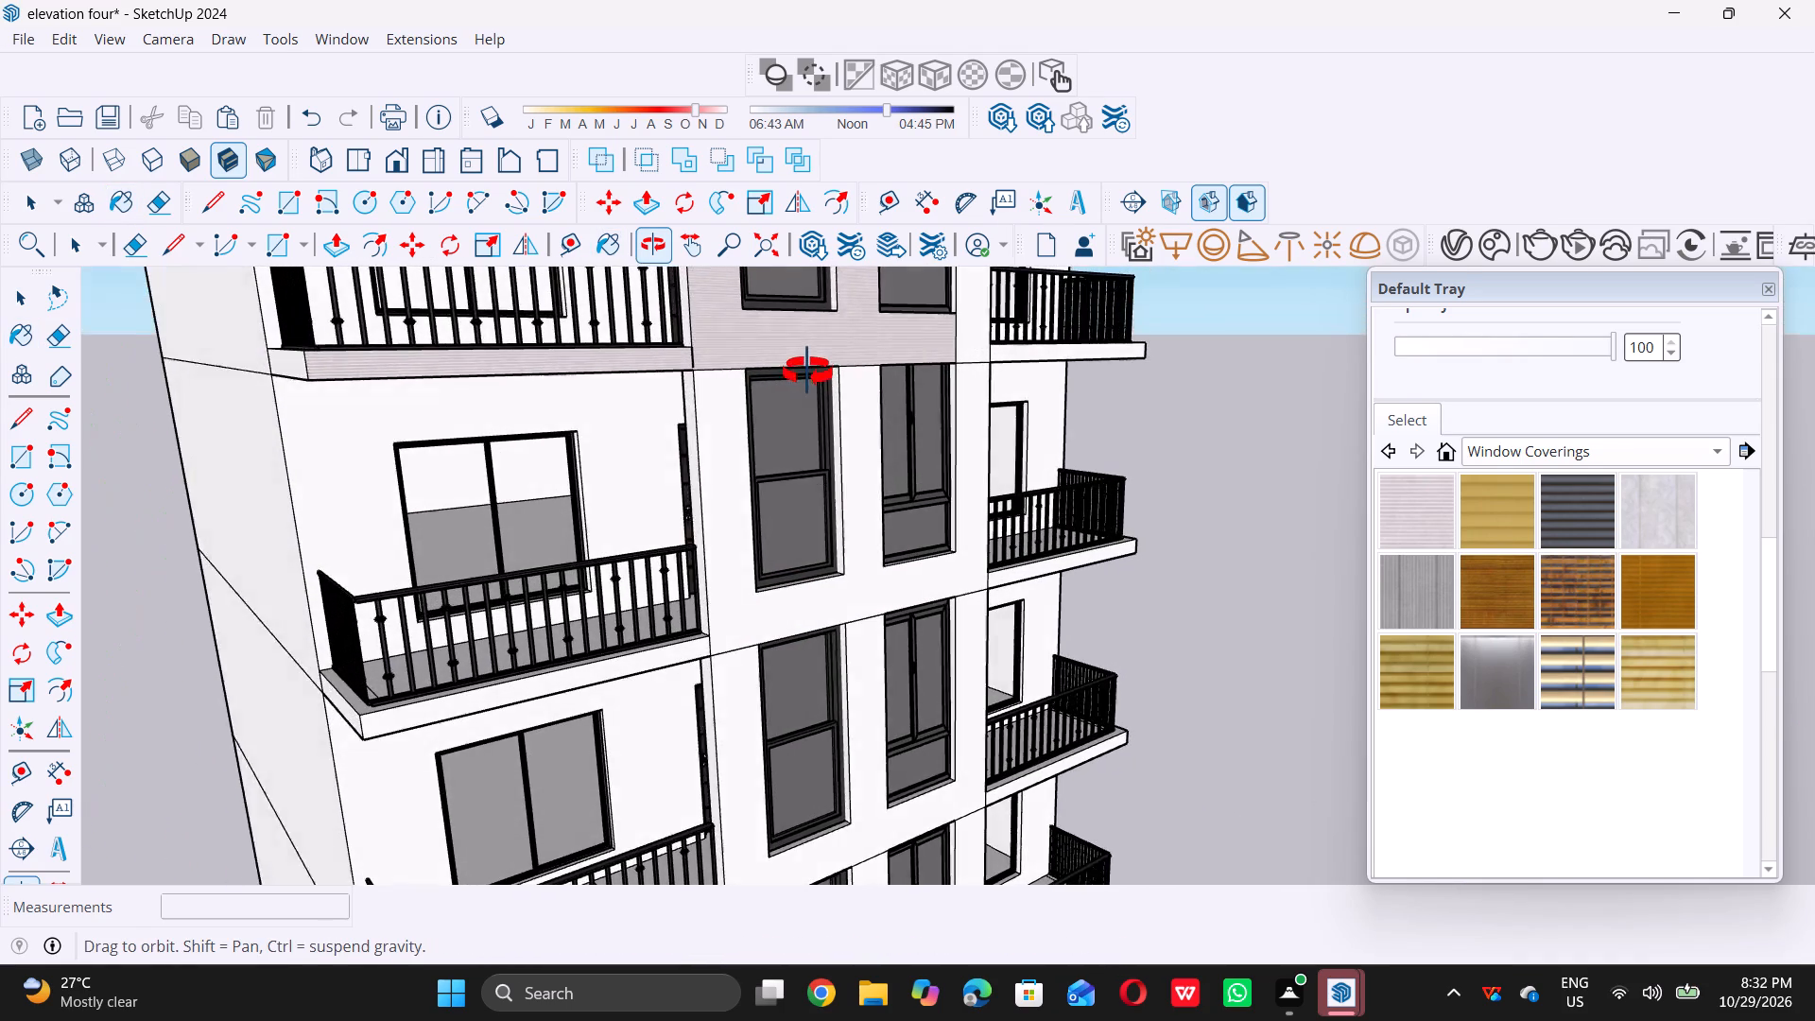
middle_click_drag(807, 372, 649, 396)
scroll(655, 391, "up", 1)
scroll(655, 391, "down", 5)
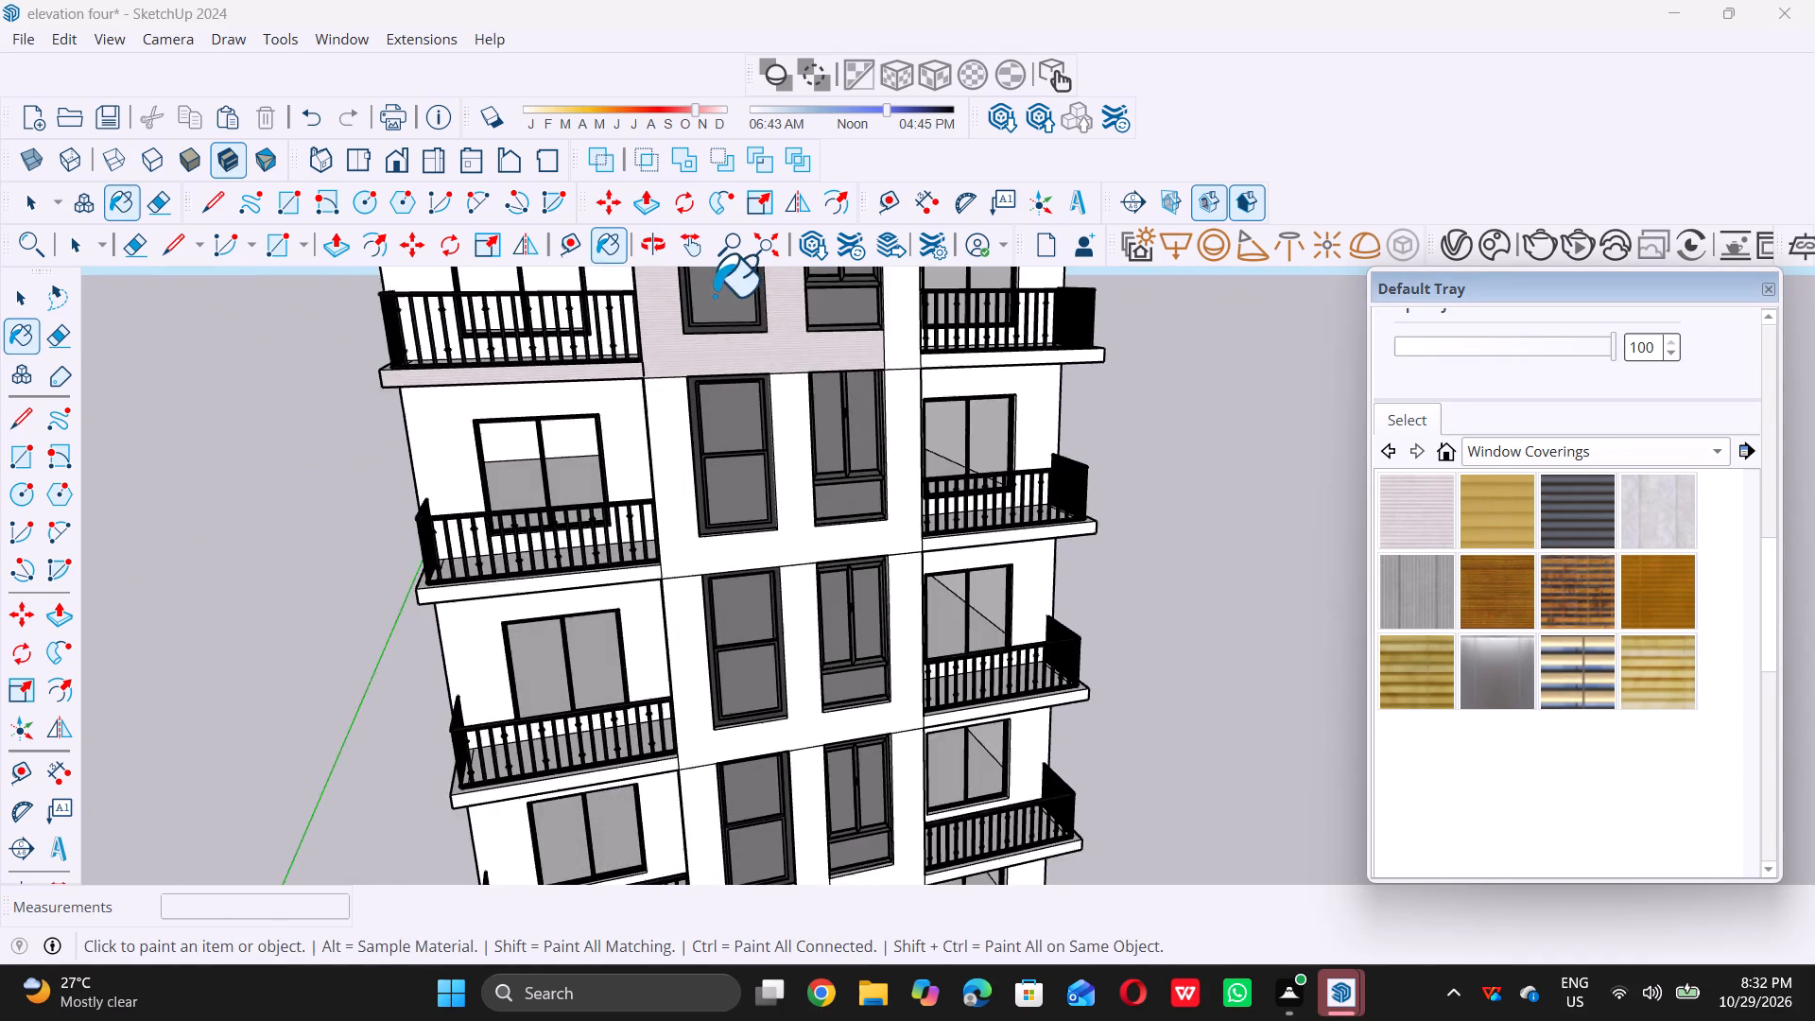
scroll(714, 295, "down", 3)
scroll(698, 461, "up", 4)
scroll(696, 538, "up", 4)
double_click(700, 503)
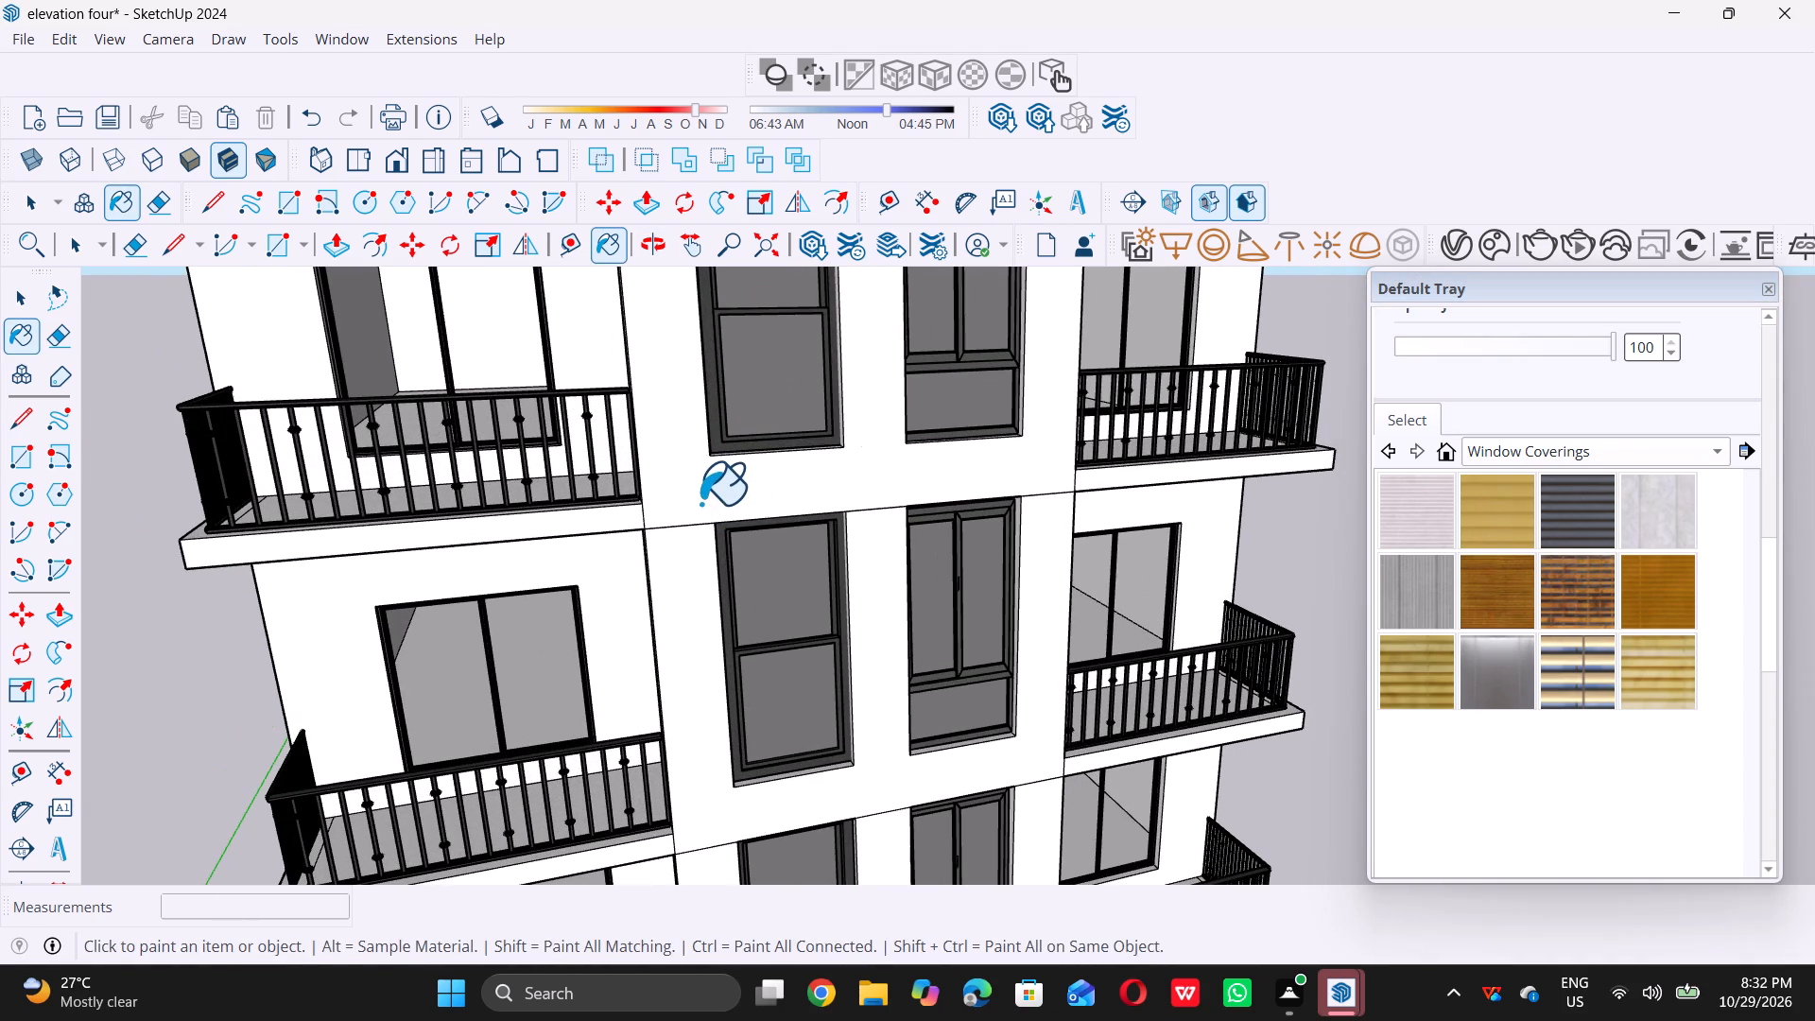
scroll(697, 521, "down", 11)
scroll(826, 383, "up", 3)
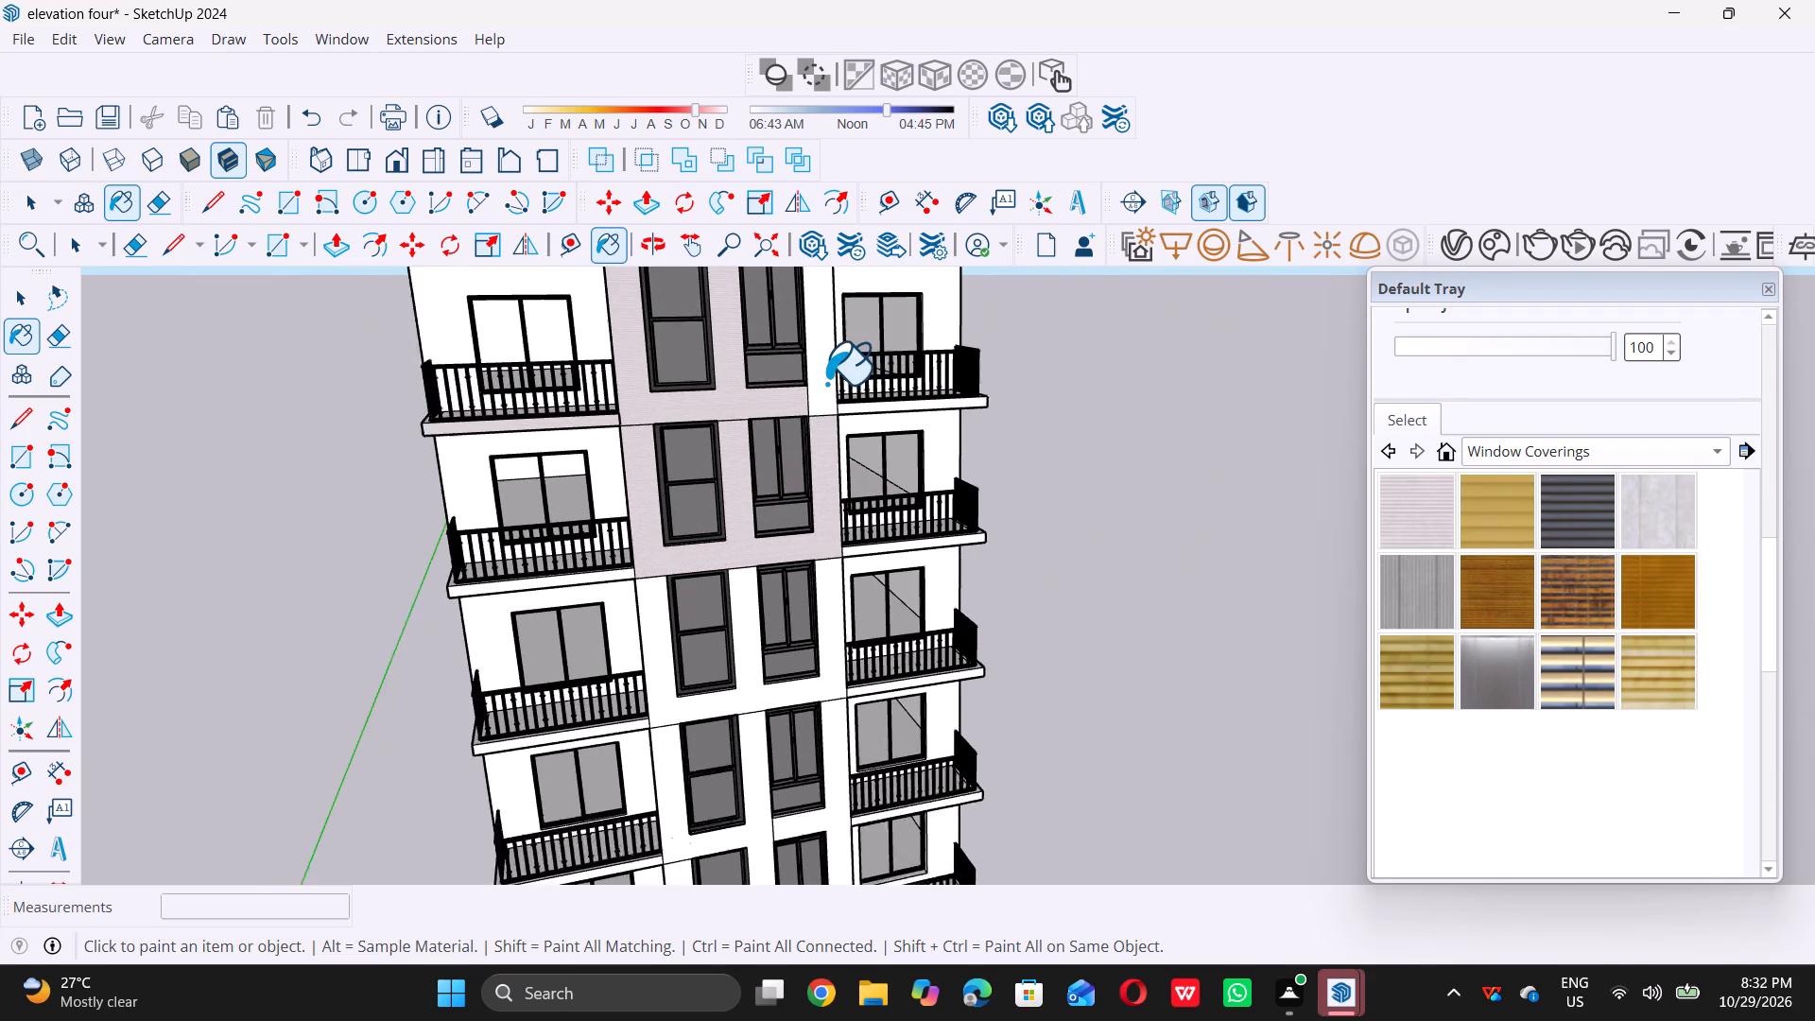
triple_click(826, 382)
scroll(822, 384, "down", 11)
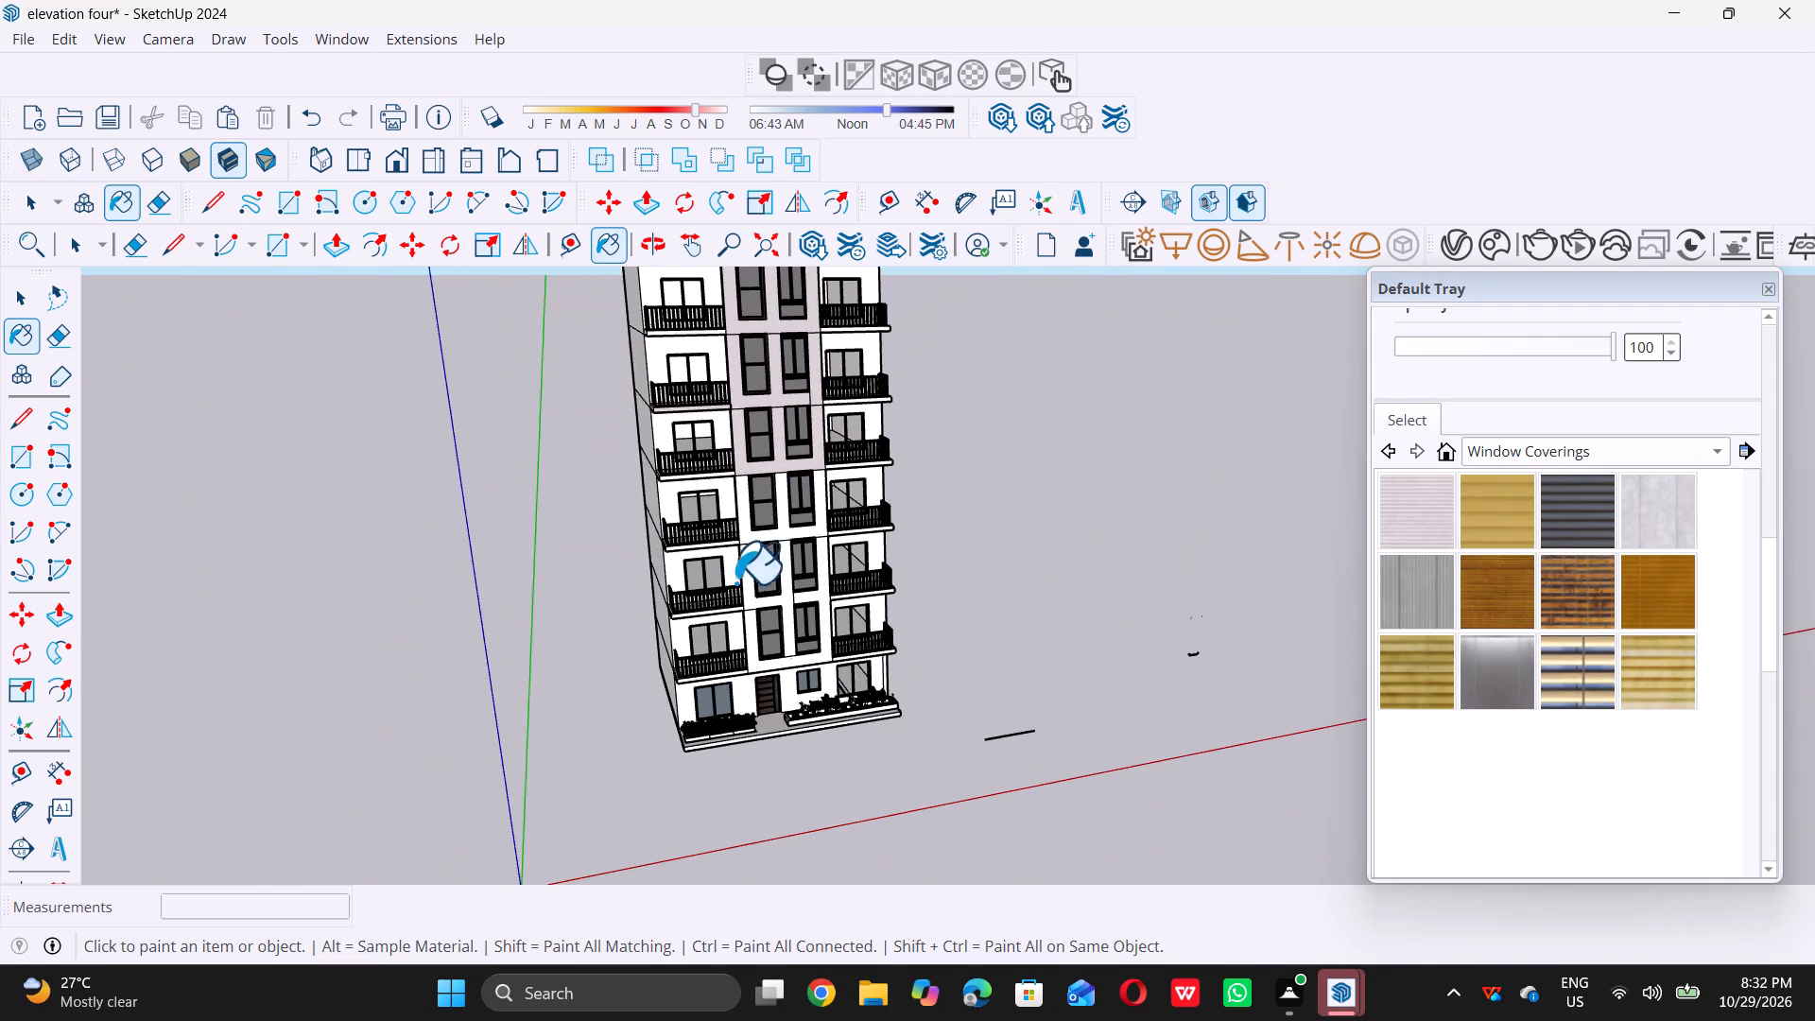
Paint the fifth level from the top's central window wall with the Blinds Cloth Horizontal material.
middle_click_drag(738, 589, 807, 554)
scroll(797, 541, "up", 4)
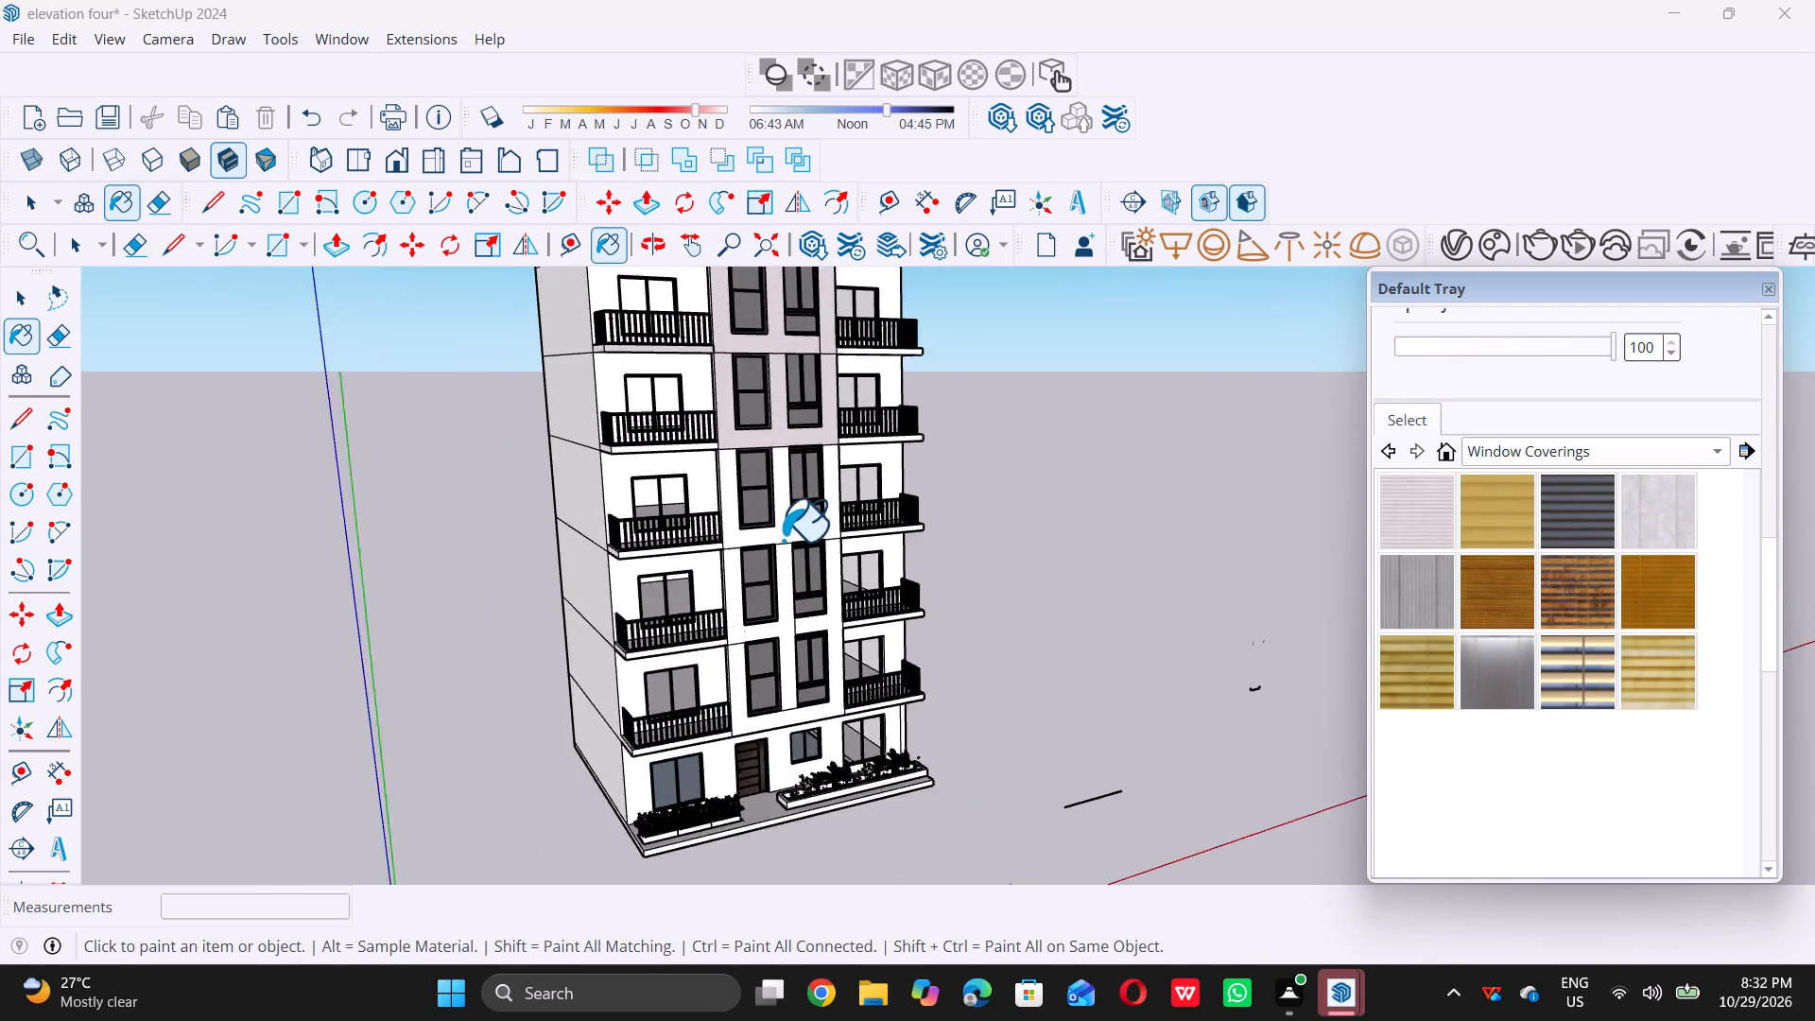
scroll(783, 540, "up", 8)
scroll(726, 625, "down", 6)
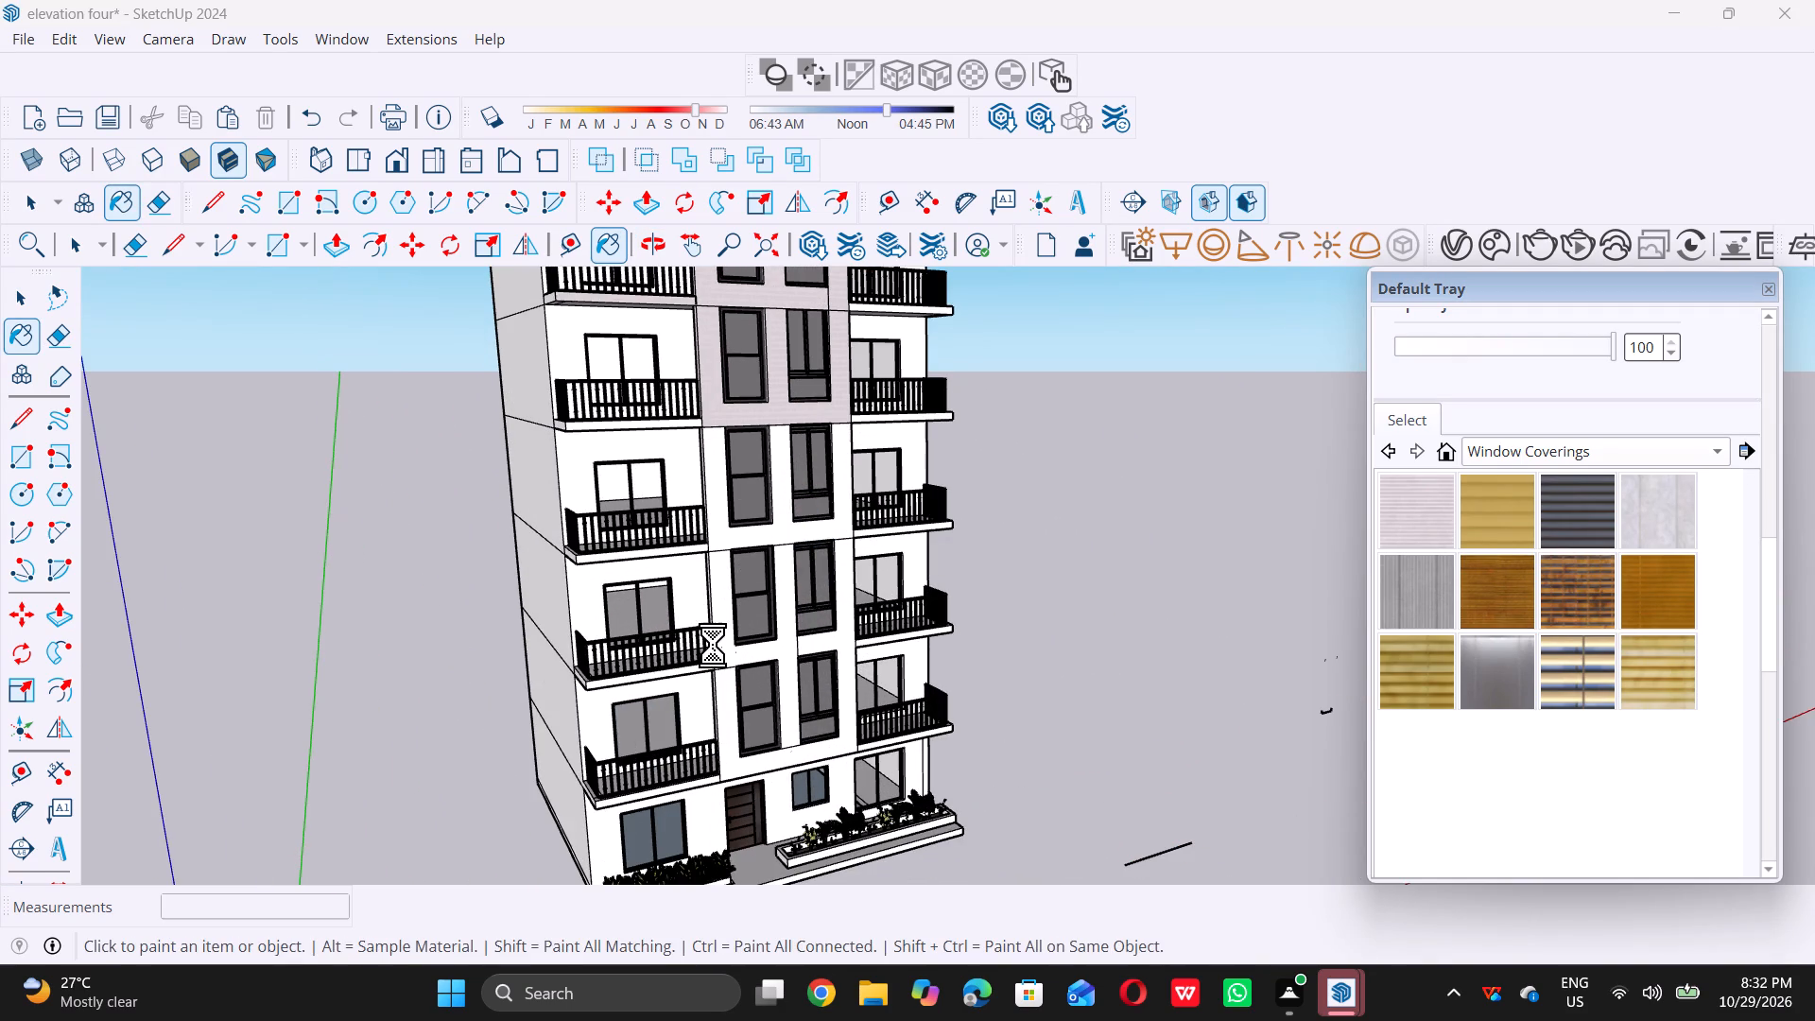
scroll(713, 645, "down", 9)
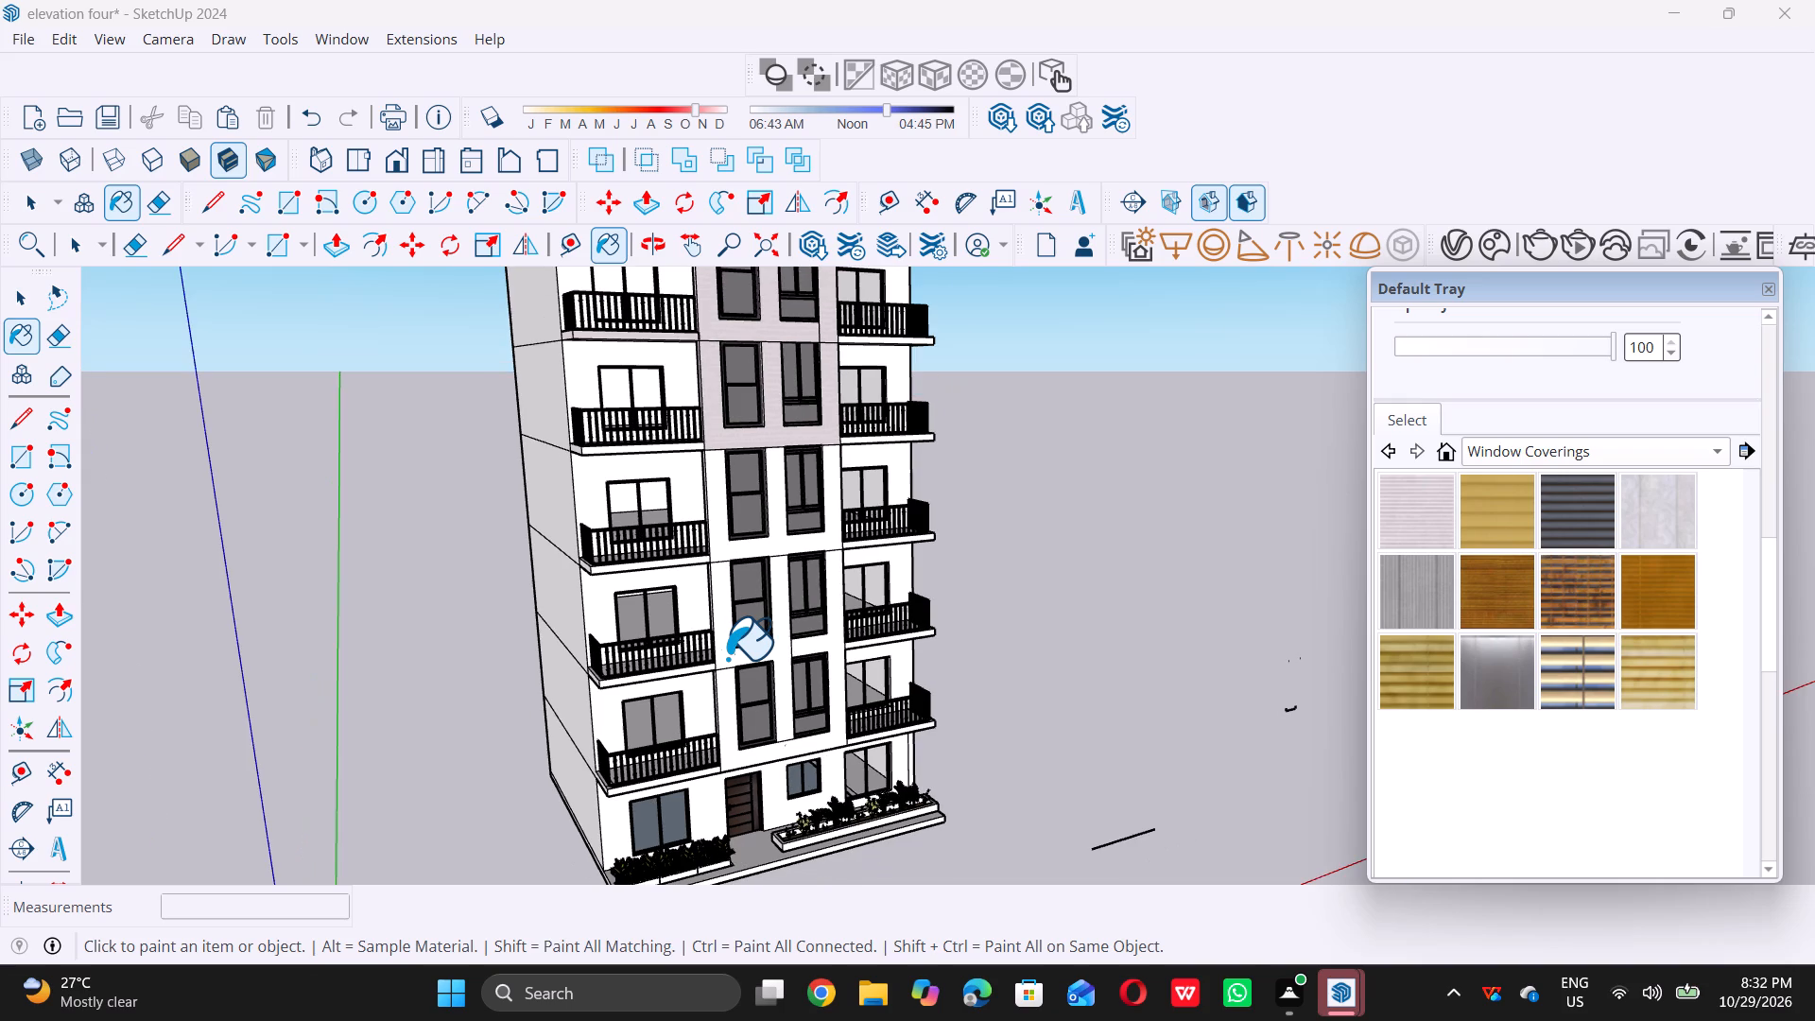
scroll(758, 562, "up", 7)
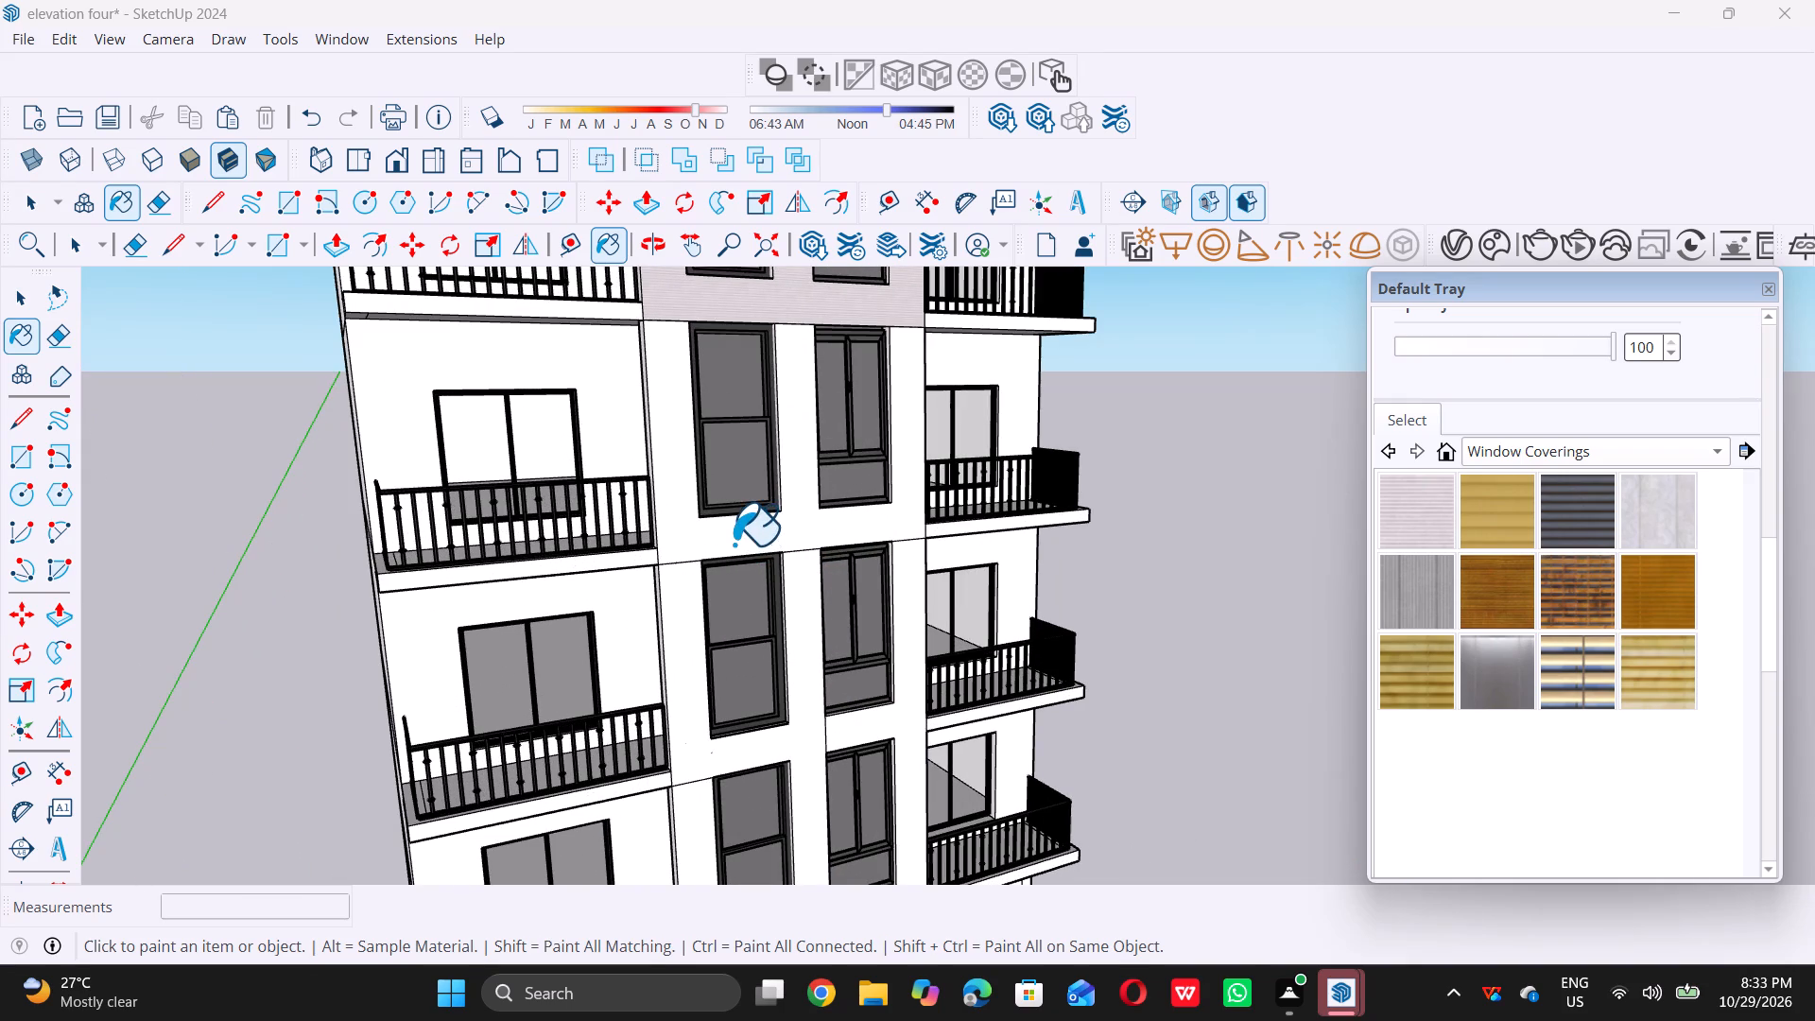
double_click(734, 540)
scroll(716, 563, "down", 20)
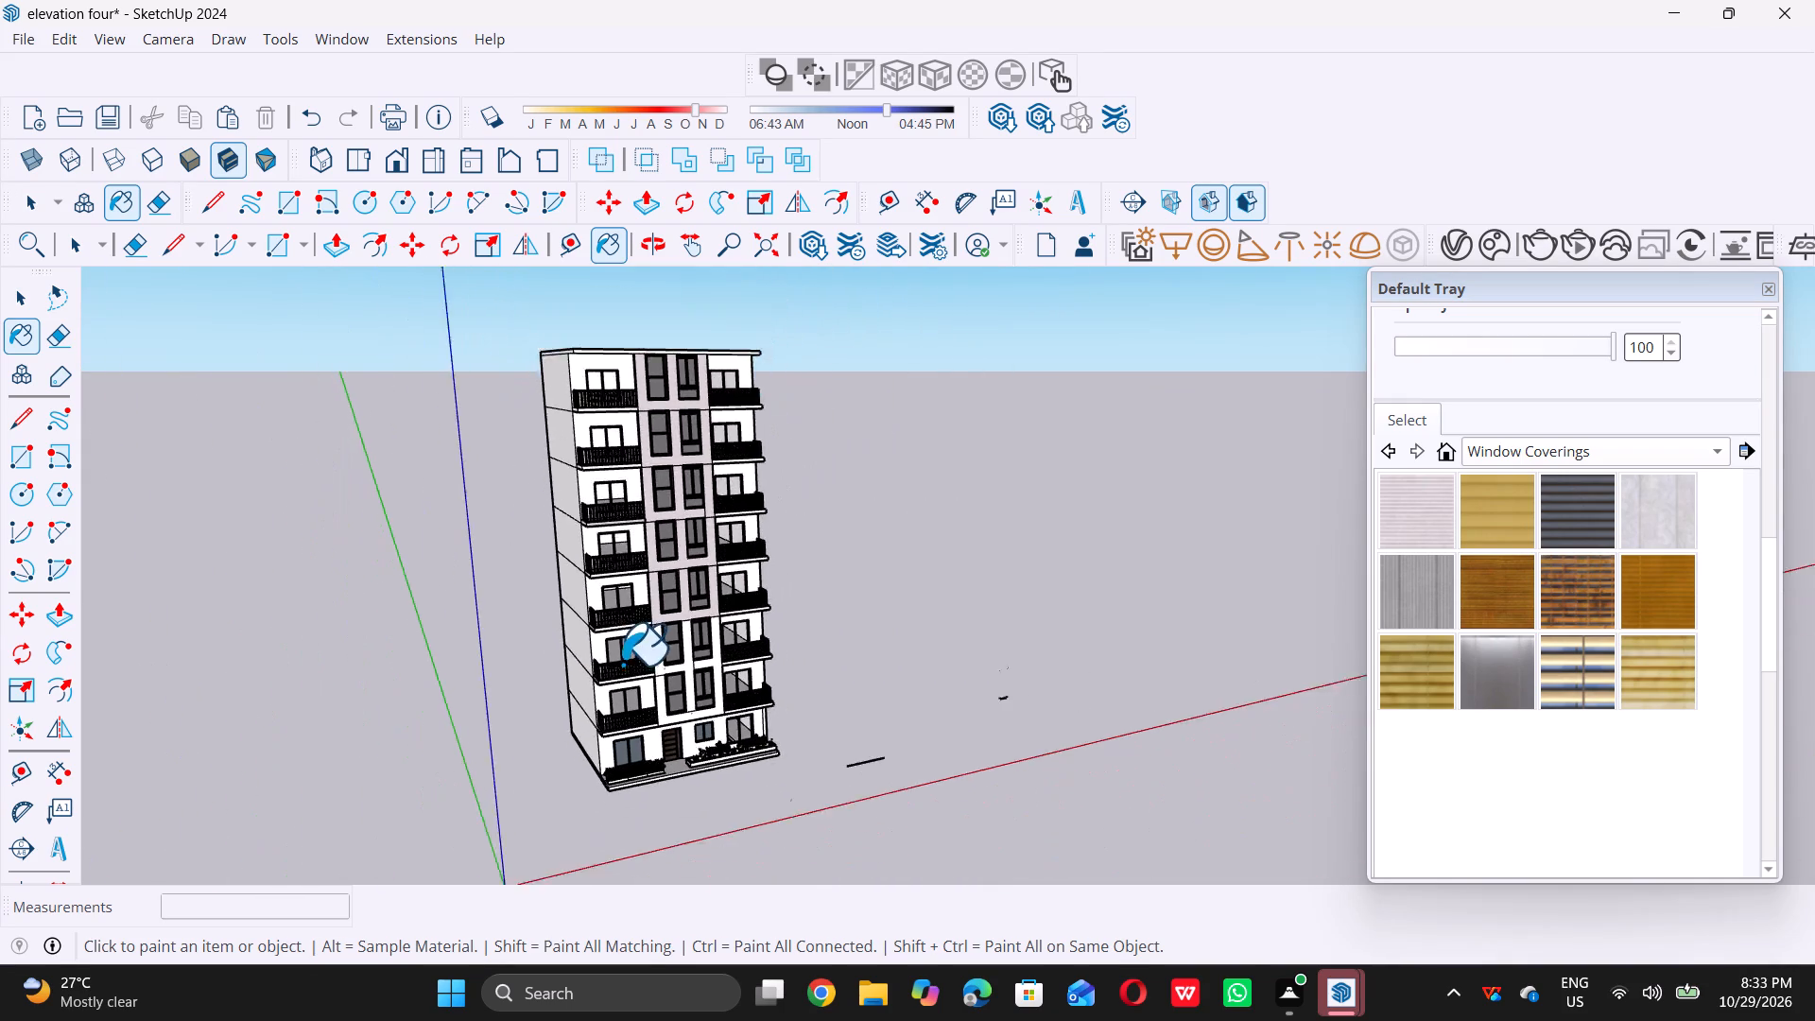
Paint the remaining central wall faces on the two levels above the ground floor with Blinds Cloth Horizontal.
scroll(667, 714, "up", 13)
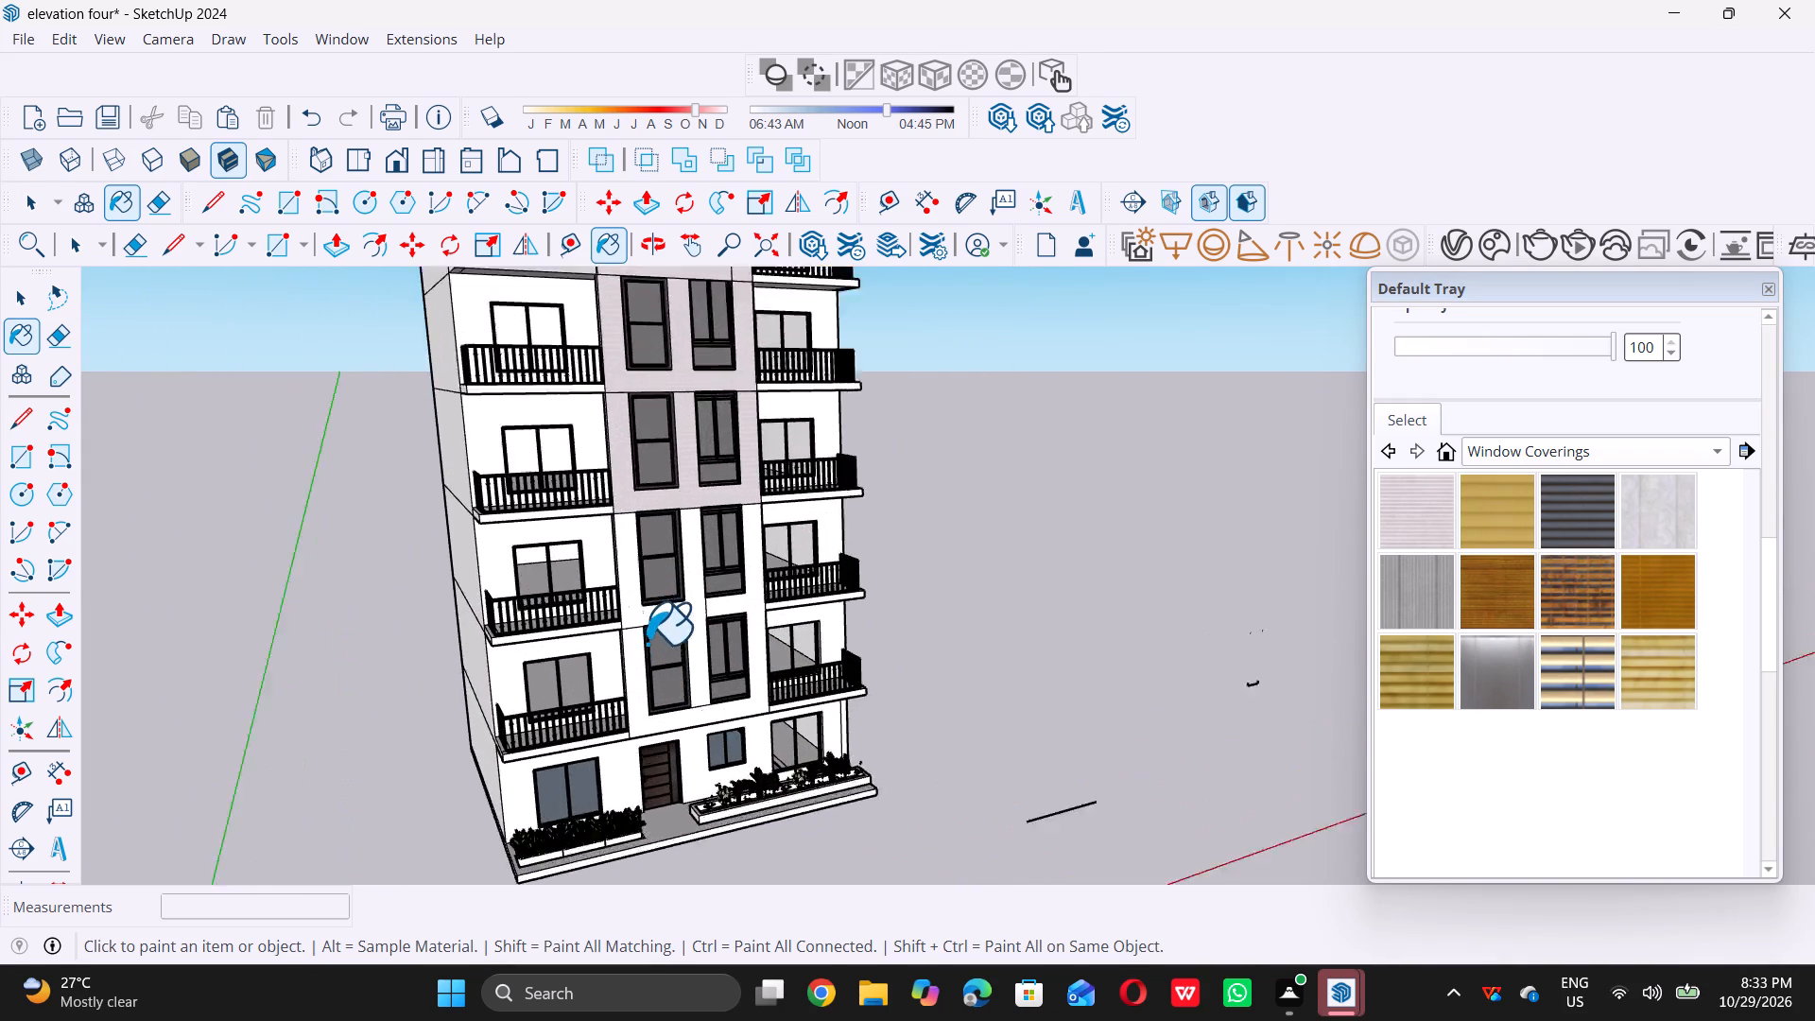
scroll(647, 643, "up", 4)
double_click(639, 598)
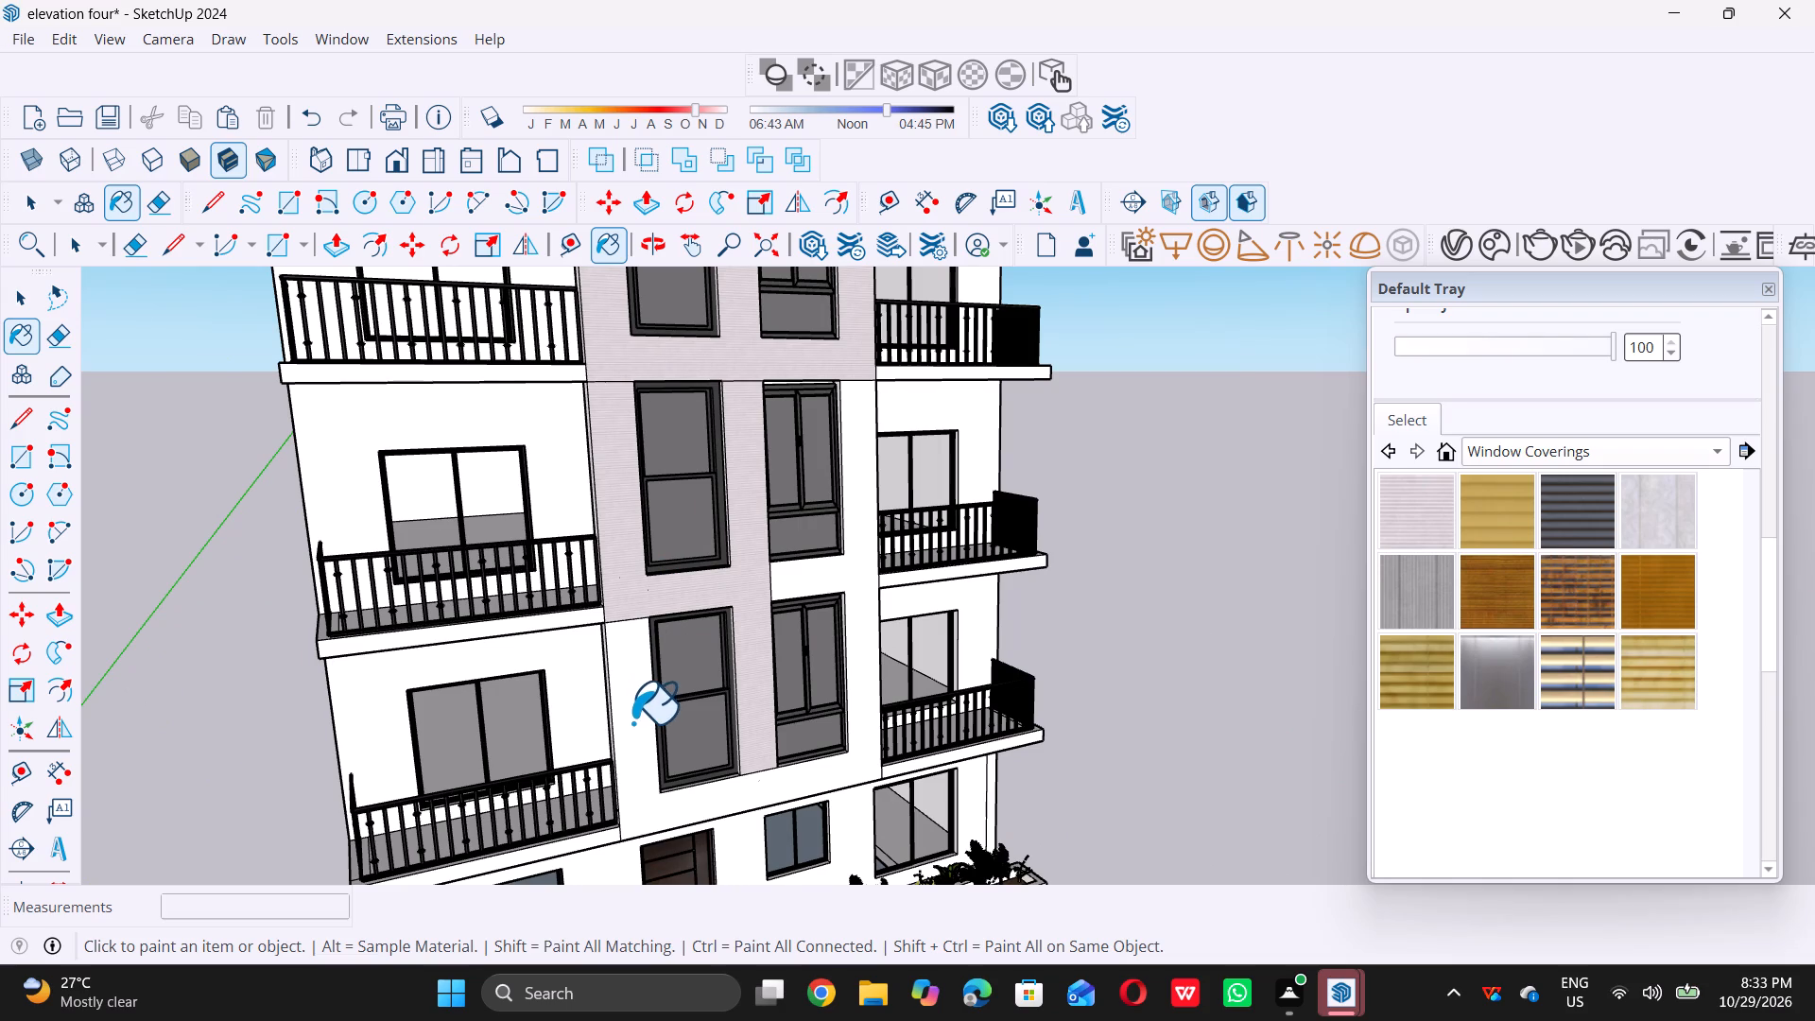
left_click(632, 722)
scroll(749, 751, "down", 4)
Paint the front edges of the left and right balcony slabs on the second level above the ground floor with Blinds Cloth Horizontal.
scroll(576, 693, "up", 2)
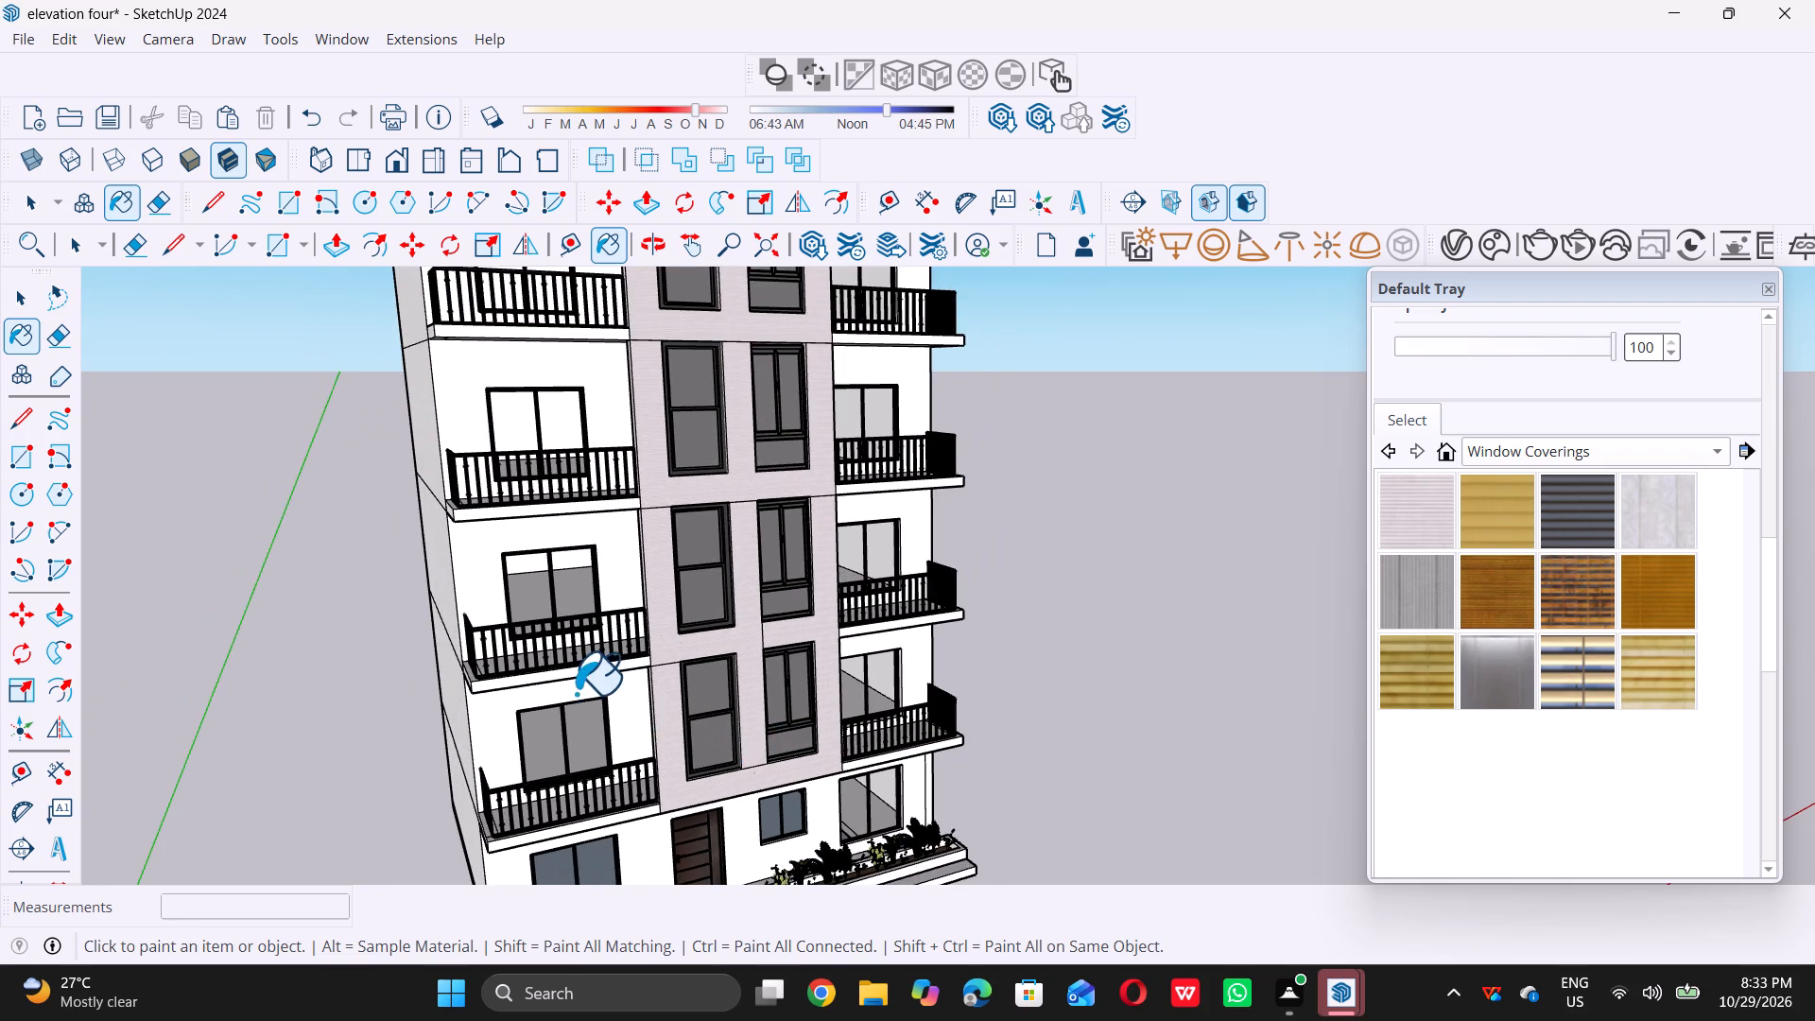
scroll(576, 693, "up", 7)
double_click(612, 644)
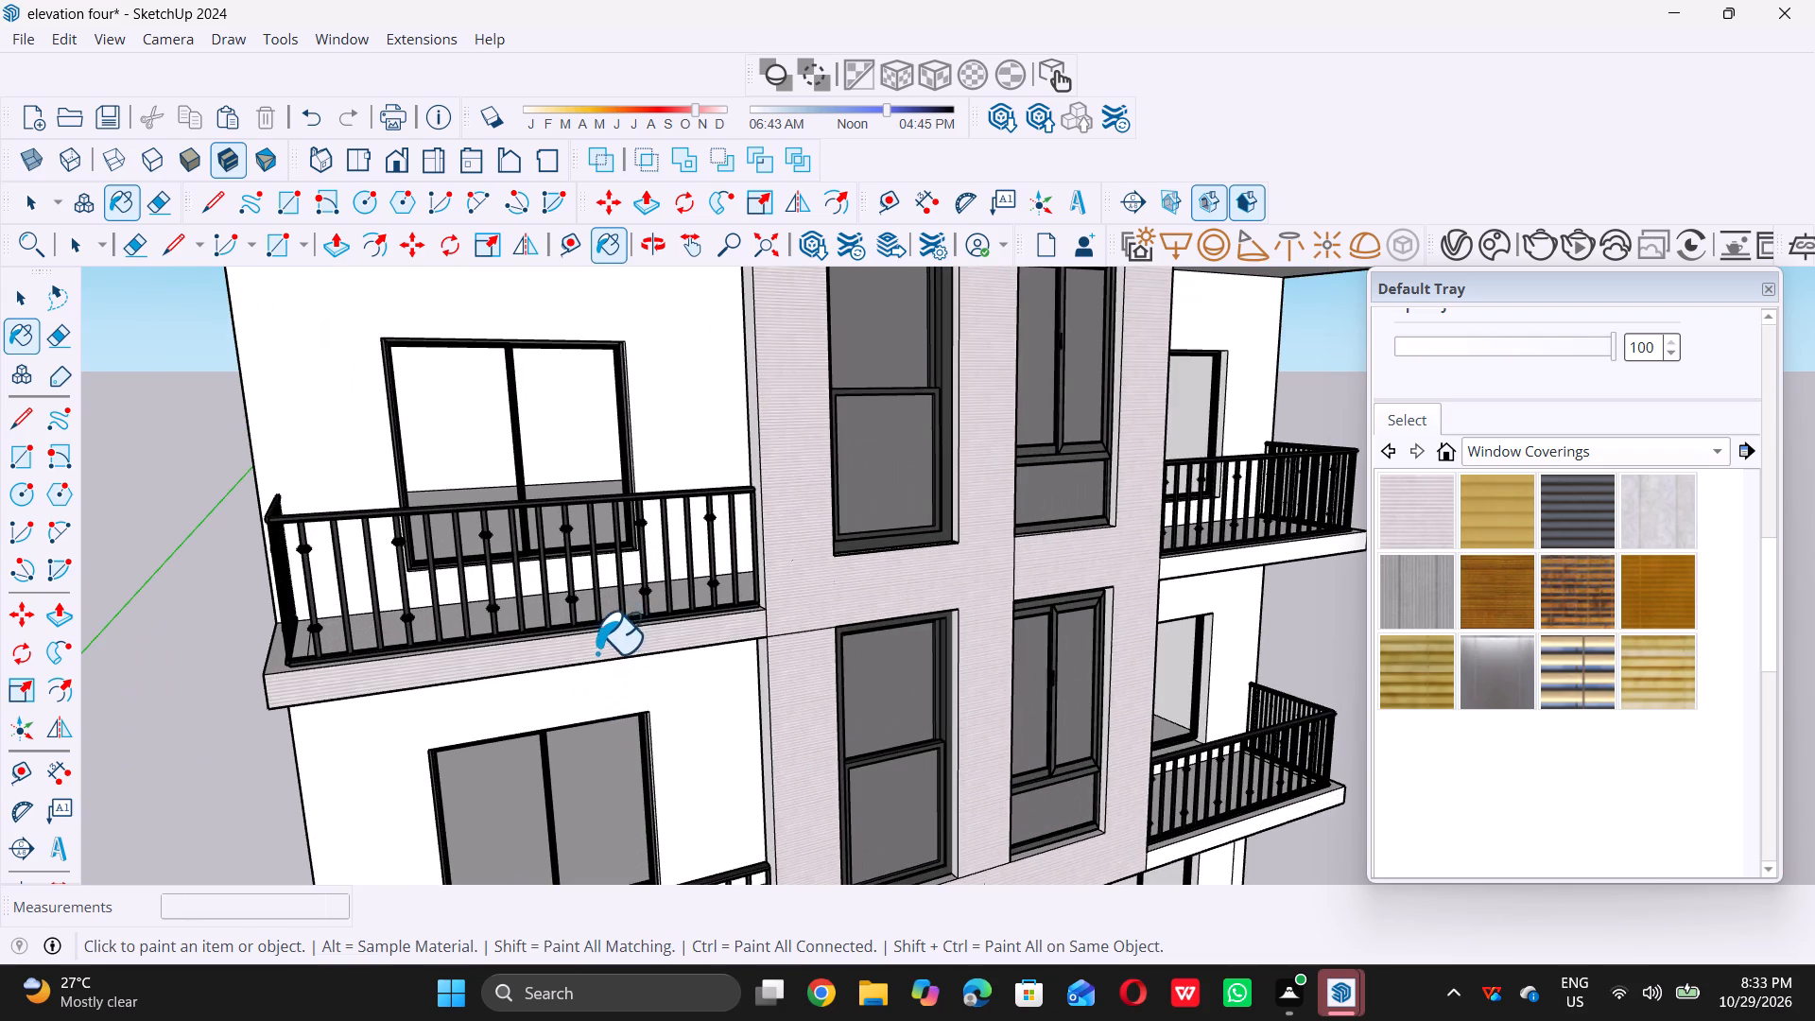
scroll(594, 654, "down", 4)
scroll(1084, 583, "up", 4)
double_click(1075, 586)
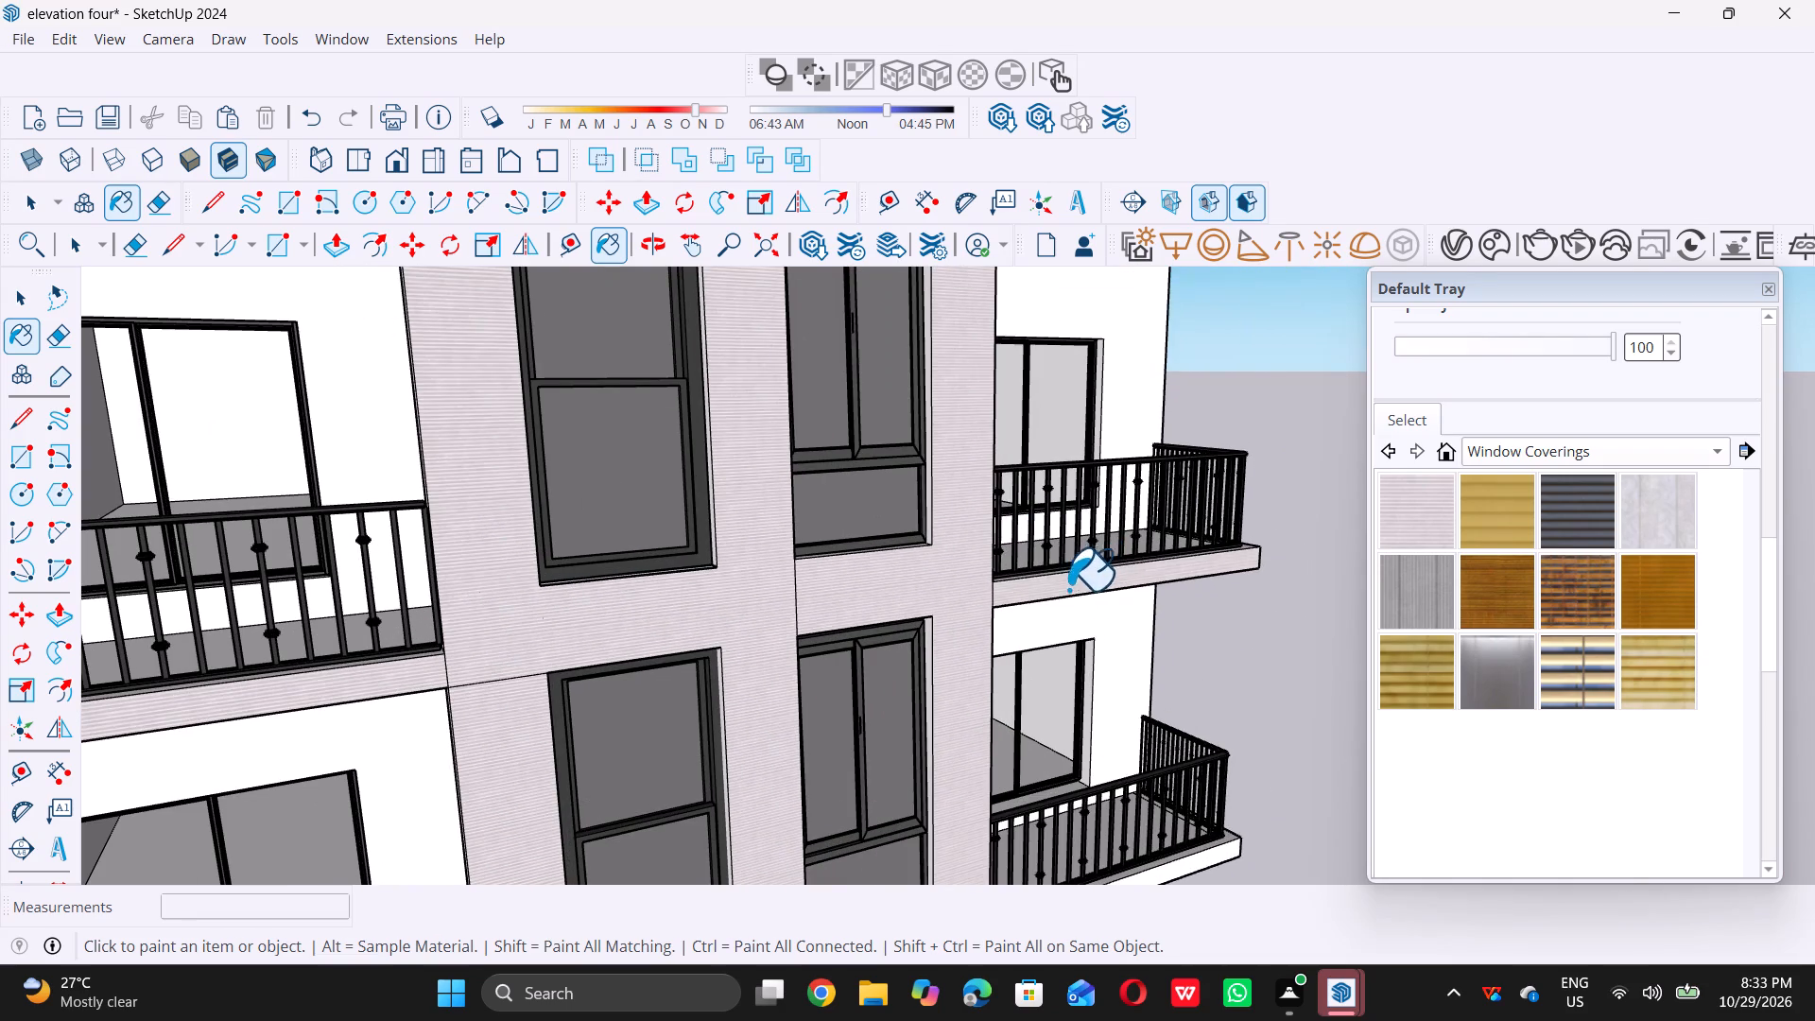
scroll(1021, 631, "down", 7)
Paint the front edges of the left and right balcony slabs one level higher with Blinds Cloth Horizontal.
scroll(767, 456, "up", 7)
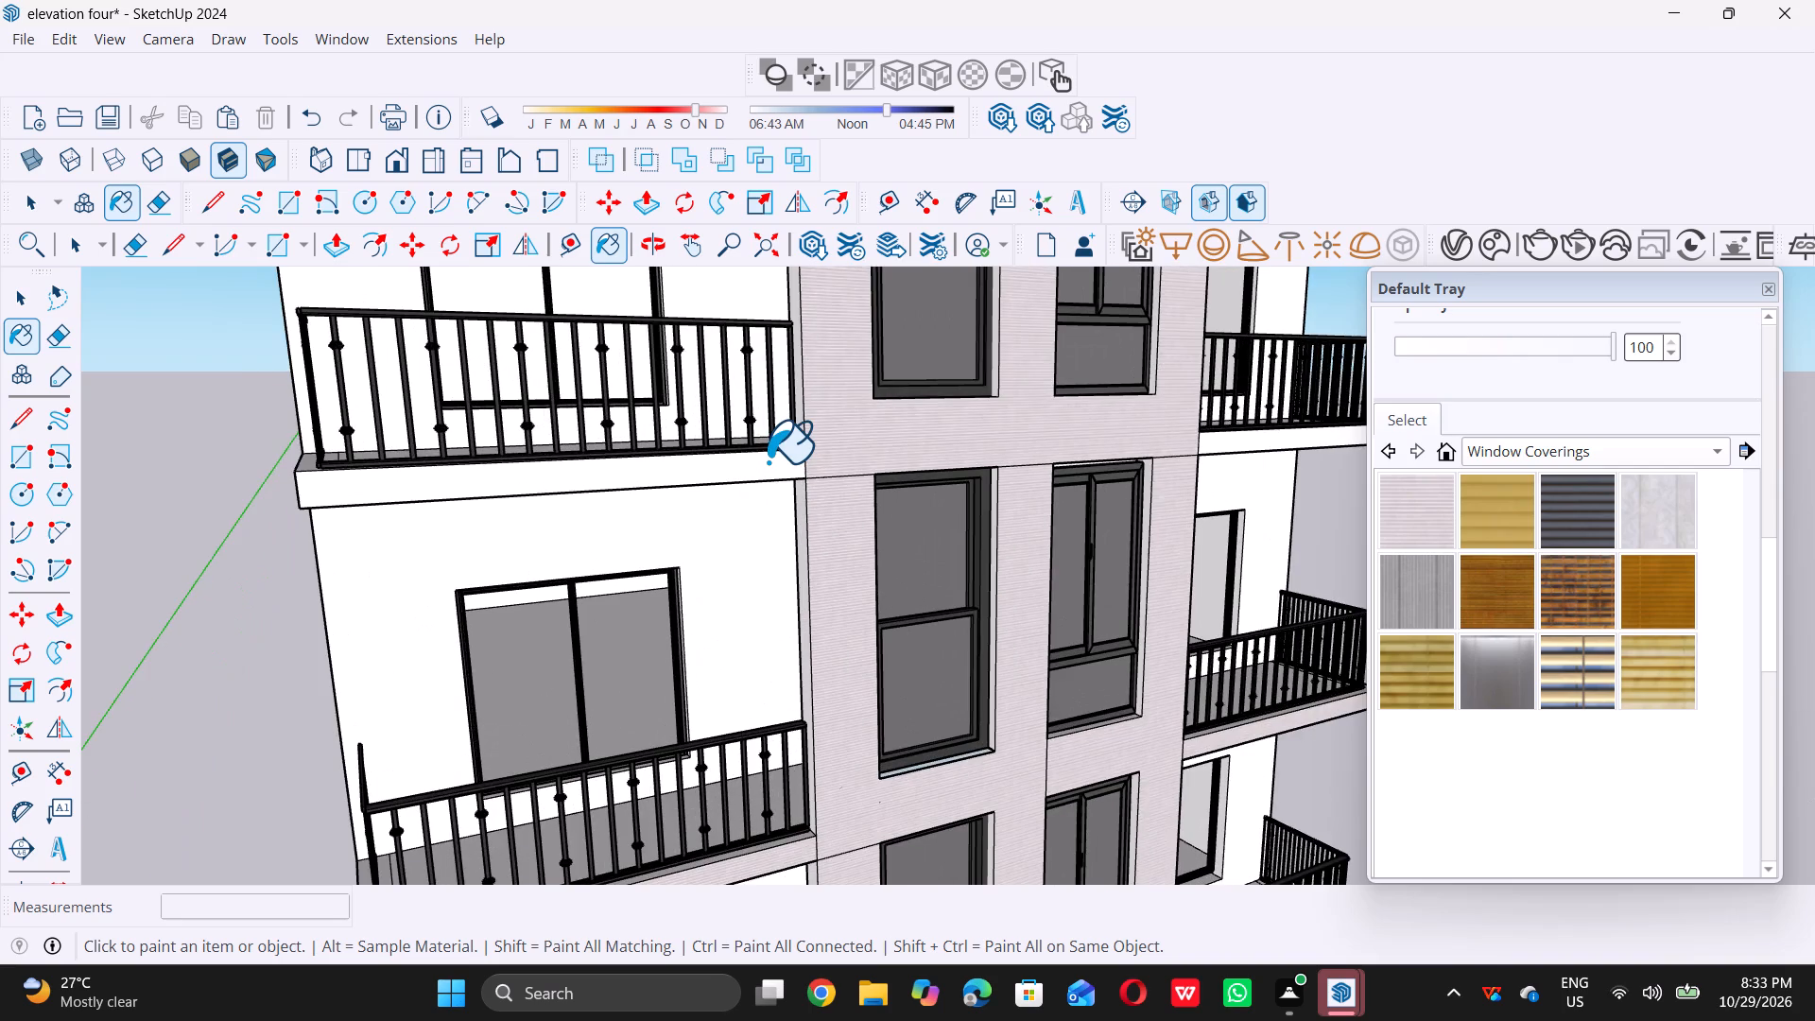
double_click(768, 460)
scroll(760, 465, "down", 5)
scroll(1188, 440, "up", 4)
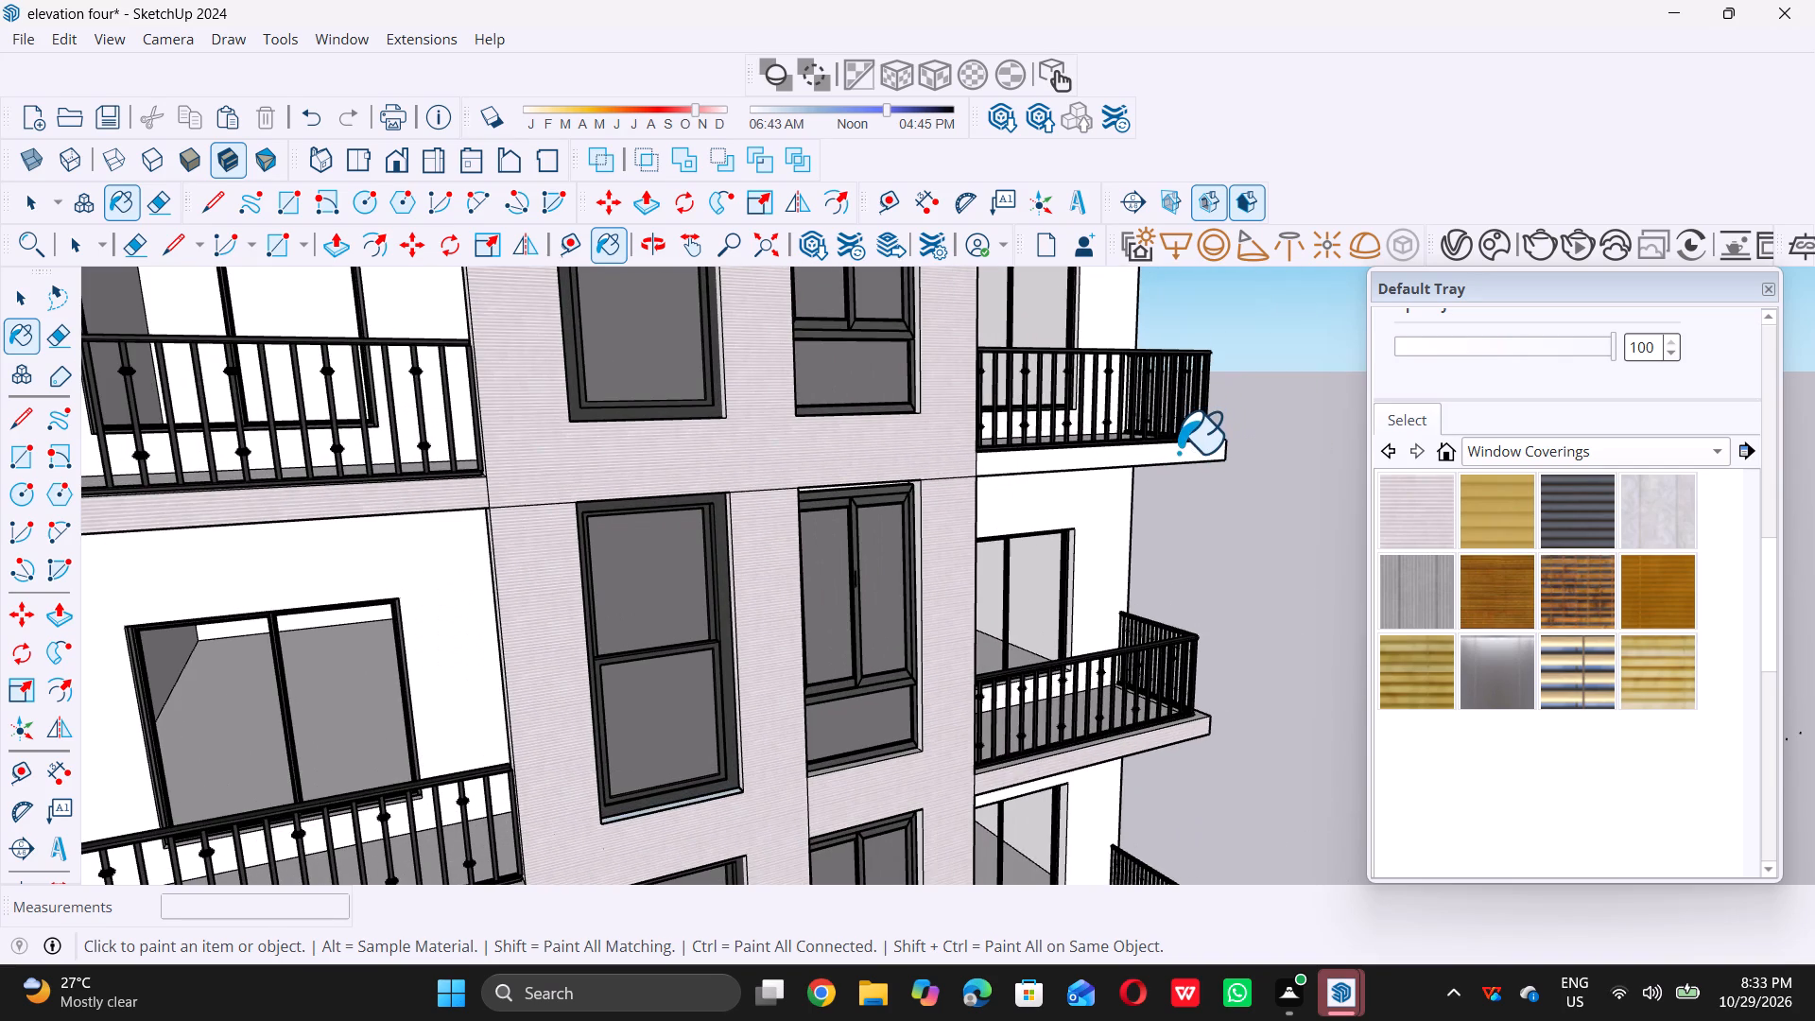
triple_click(1178, 452)
scroll(1132, 701, "down", 8)
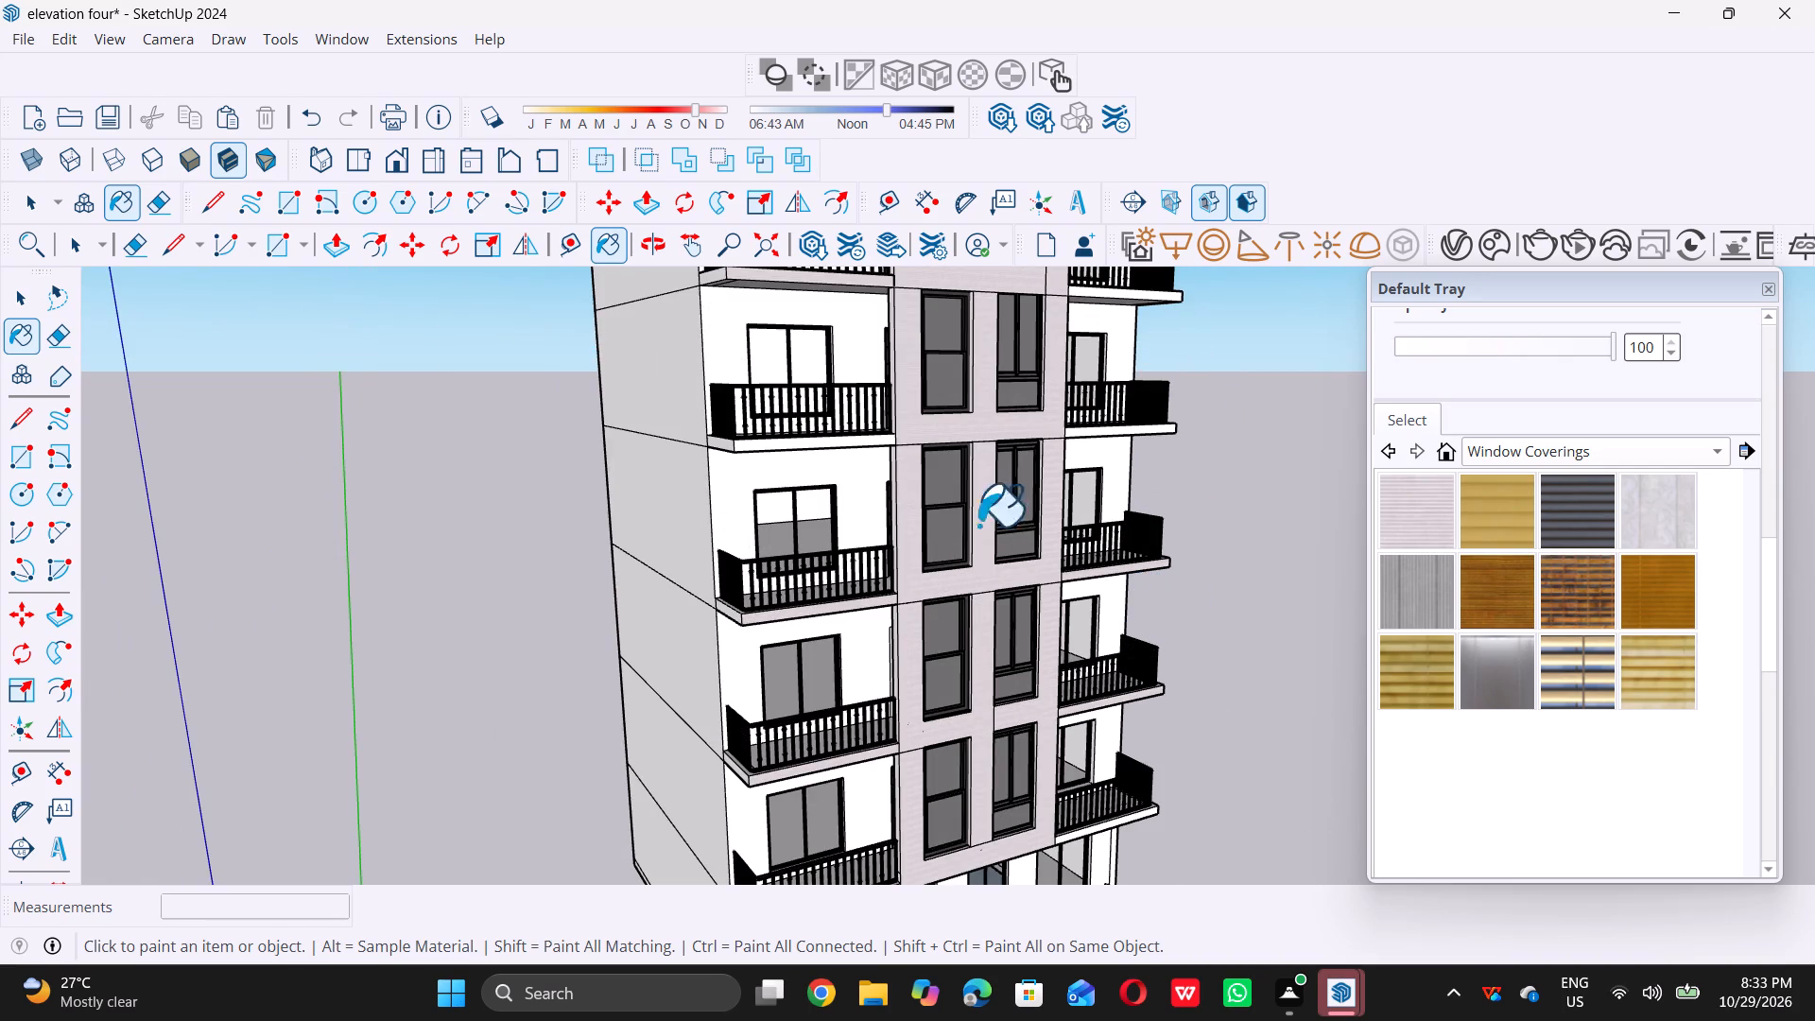
Paint the front and side edges of the next bare left balcony slab above with Blinds Cloth Horizontal.
scroll(797, 467, "up", 5)
double_click(835, 431)
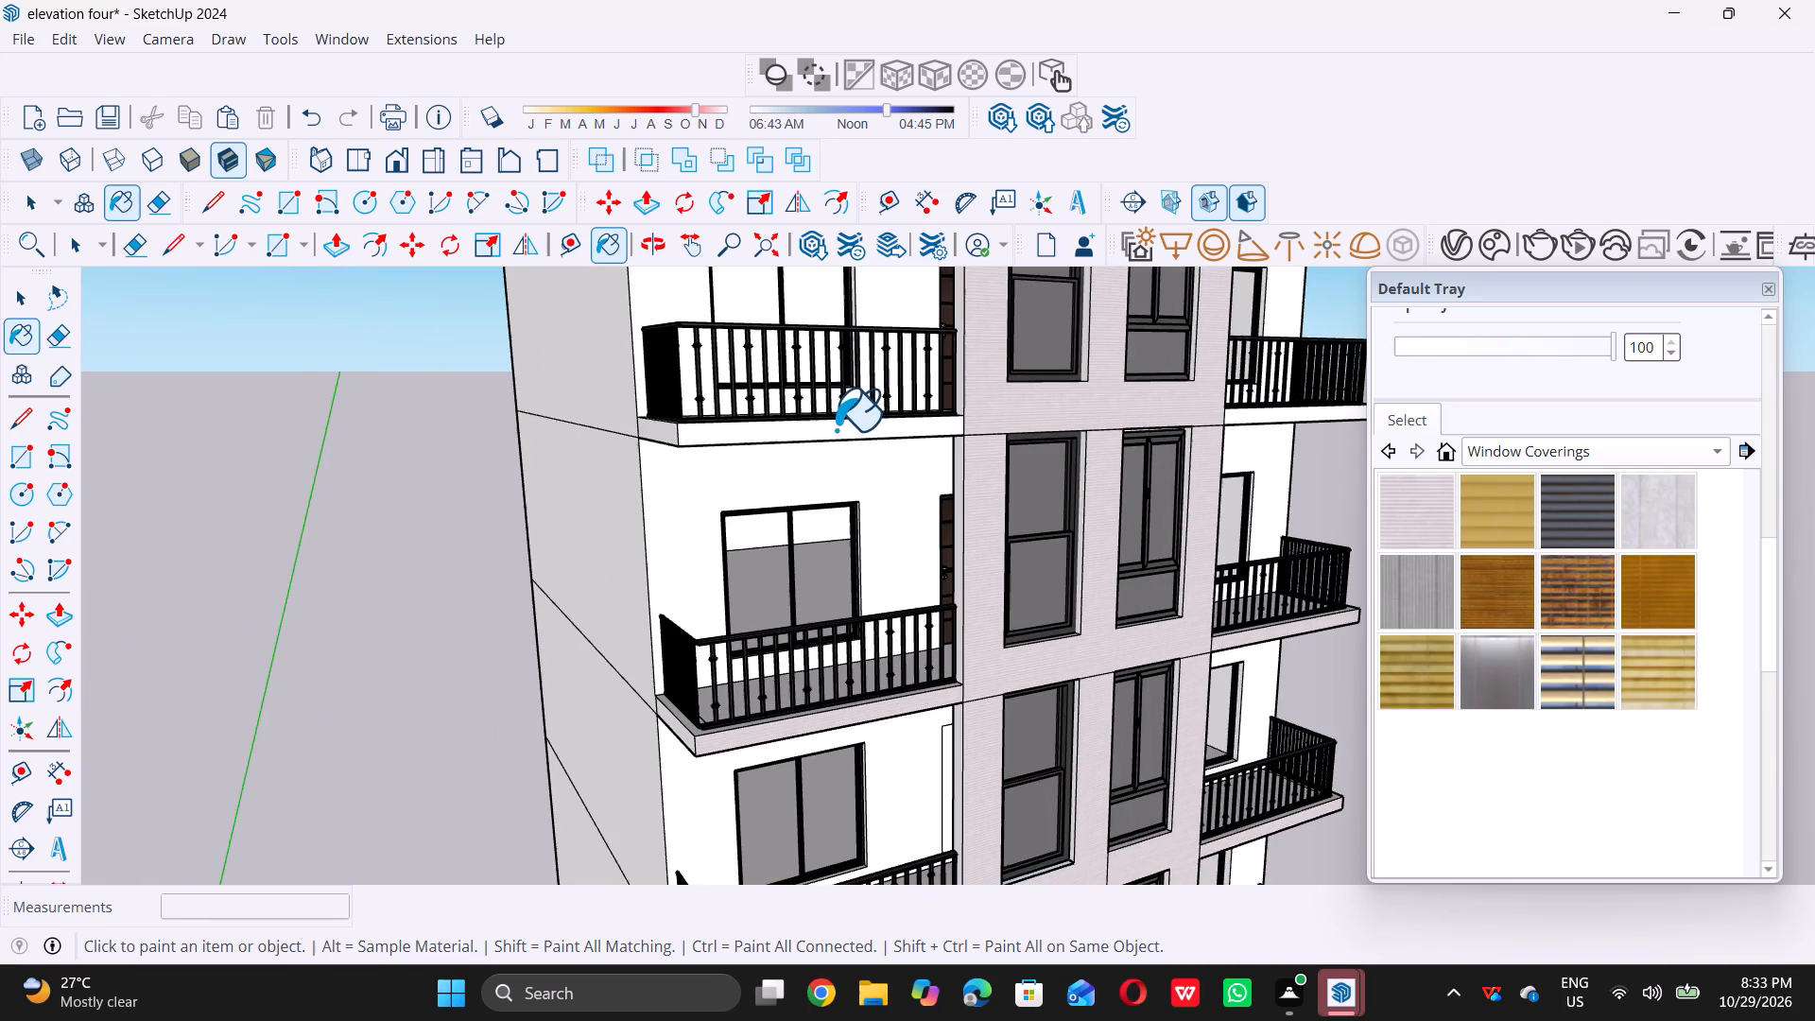
scroll(634, 436, "up", 4)
triple_click(674, 433)
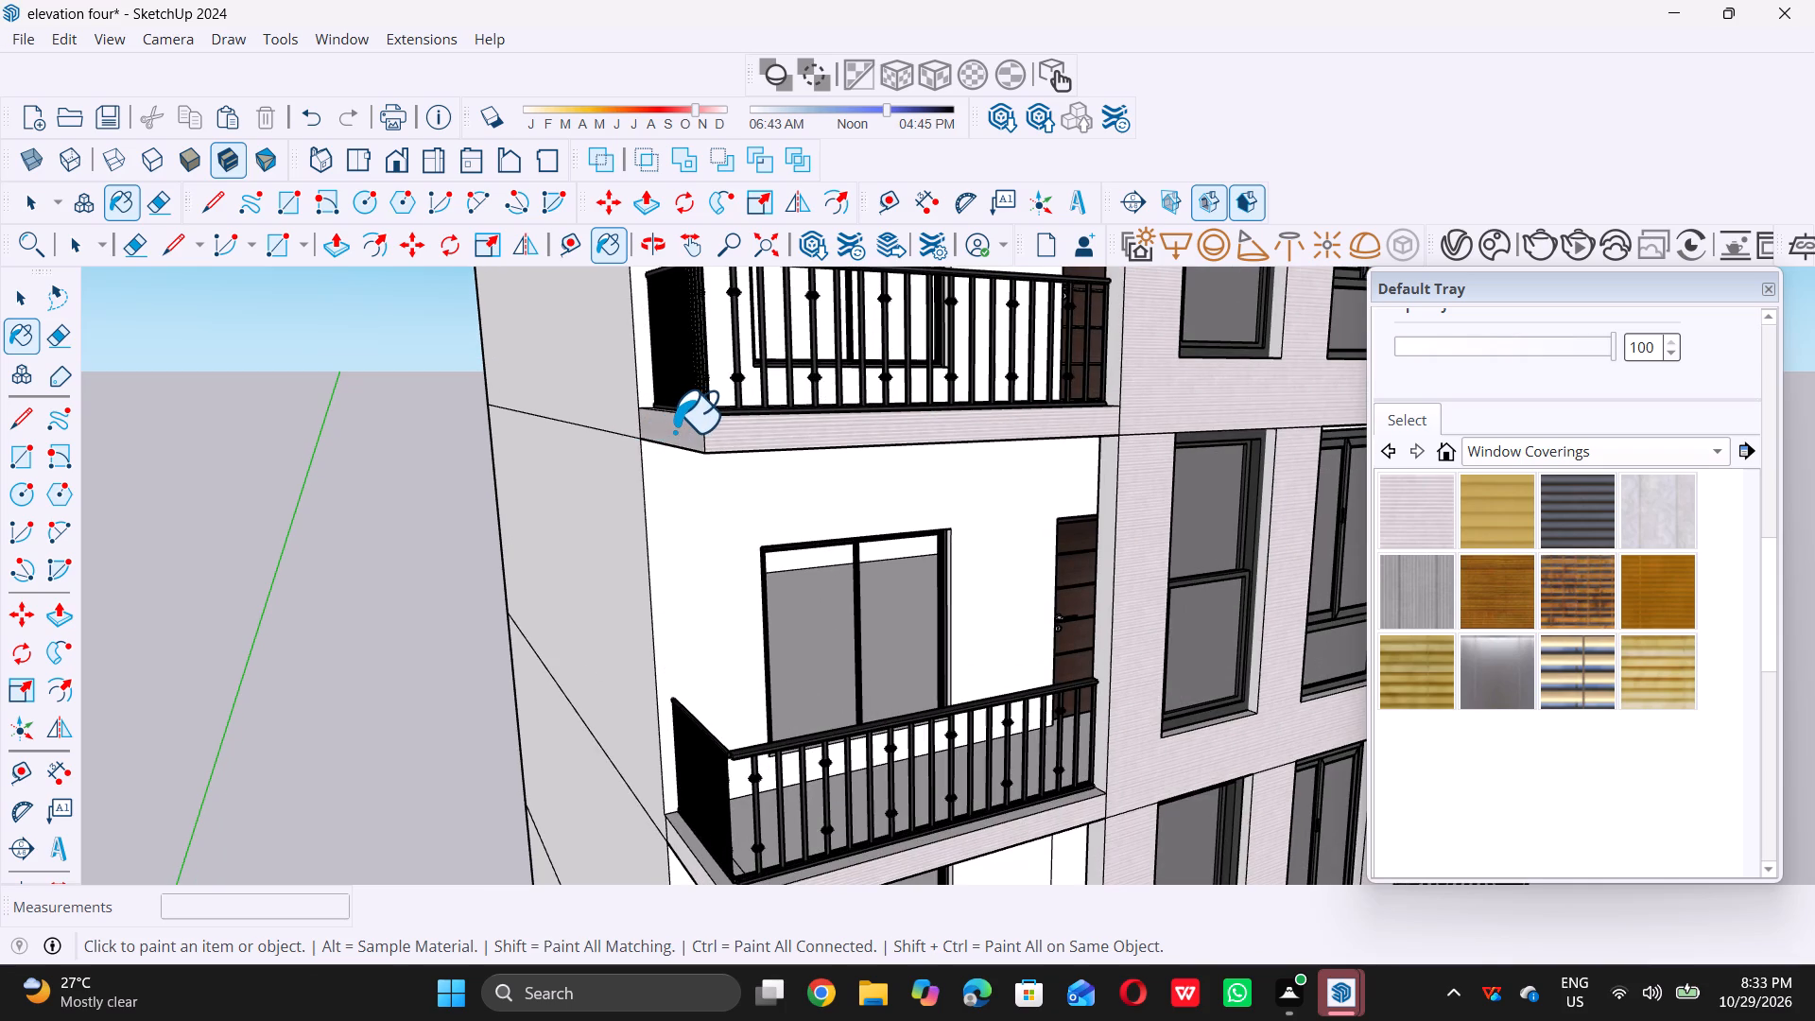
left_click(674, 431)
scroll(642, 449, "down", 11)
Paint the front and side edges of the matching right balcony slab with Blinds Cloth Horizontal.
scroll(1046, 469, "up", 7)
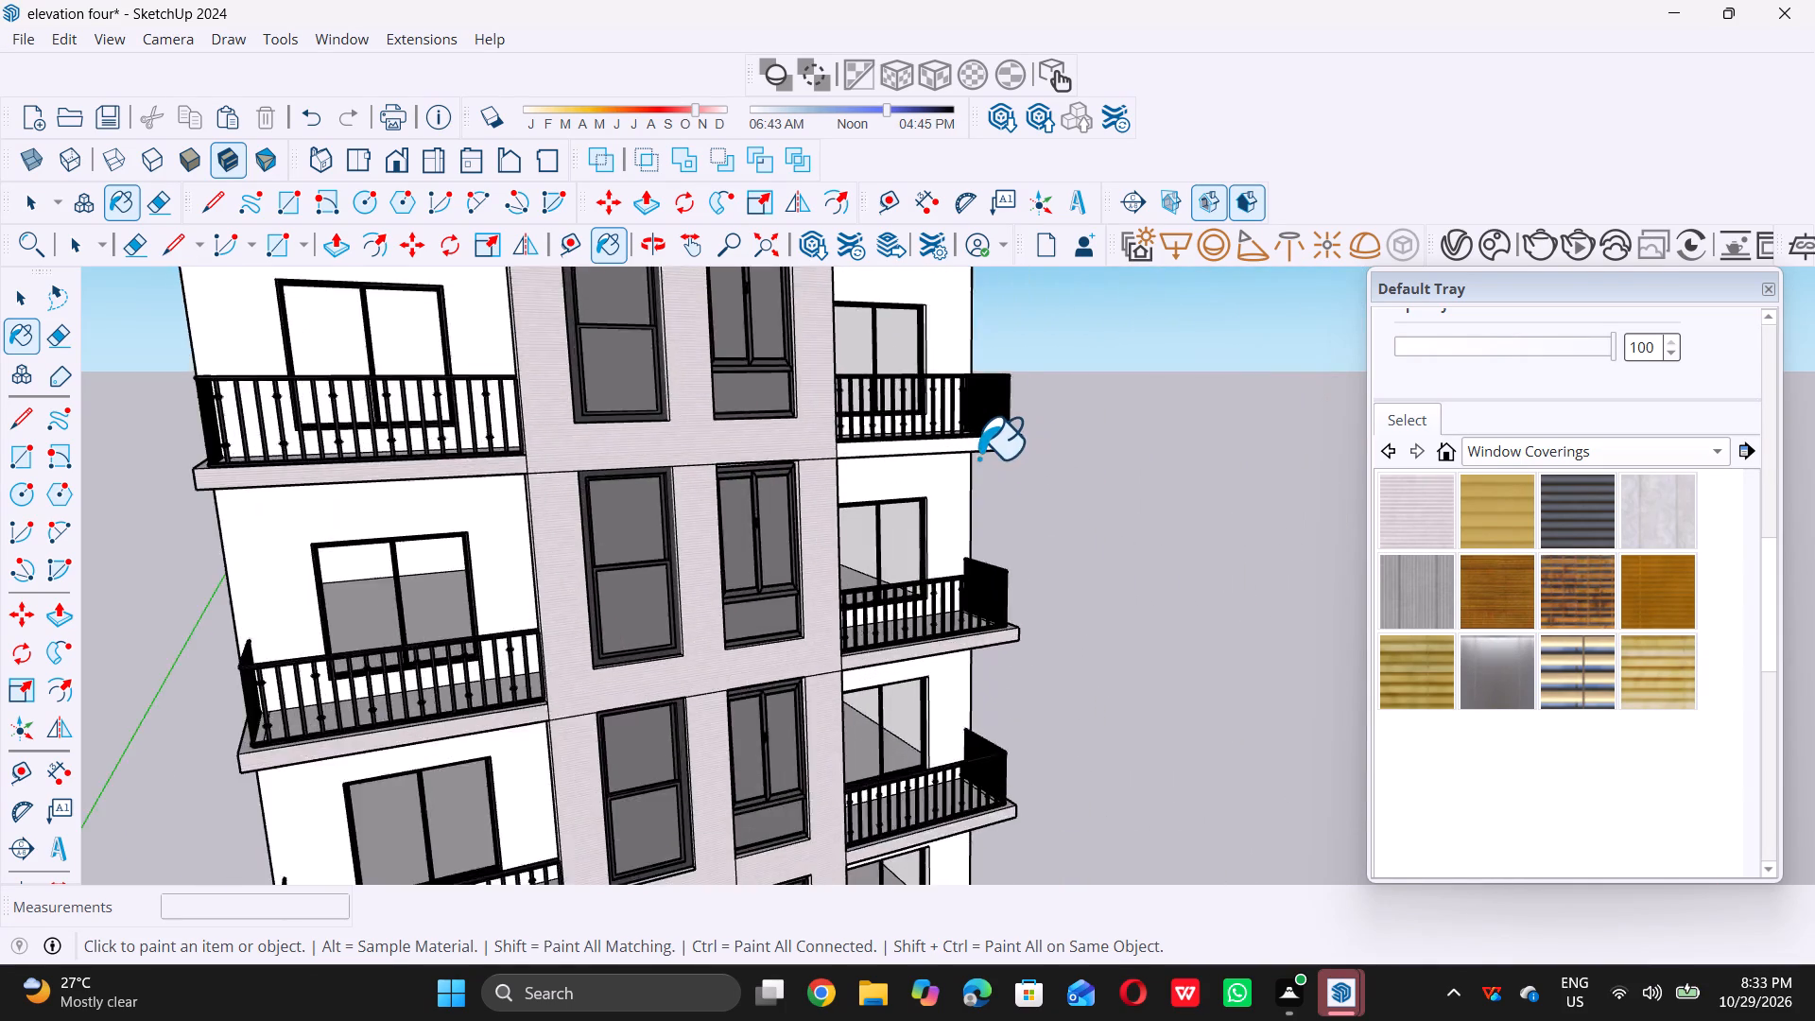
double_click(962, 441)
middle_click_drag(1082, 473, 768, 538)
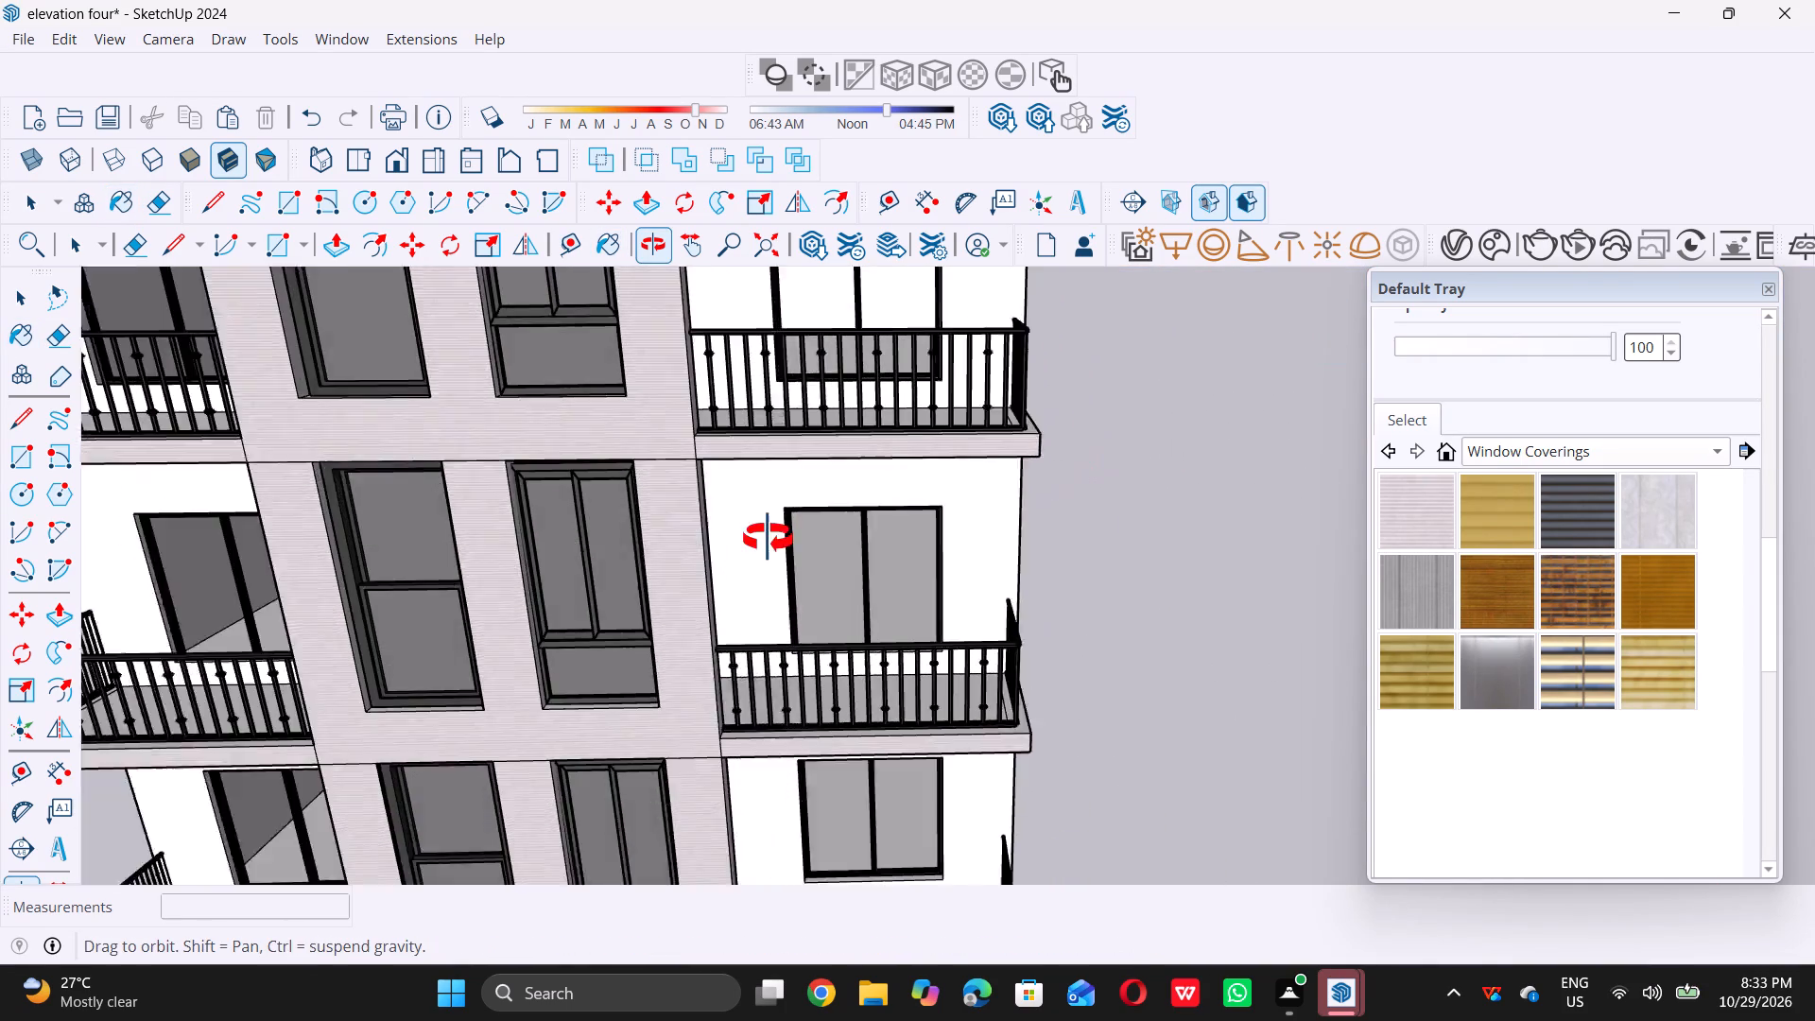
middle_click_drag(768, 538, 767, 538)
scroll(1030, 453, "up", 8)
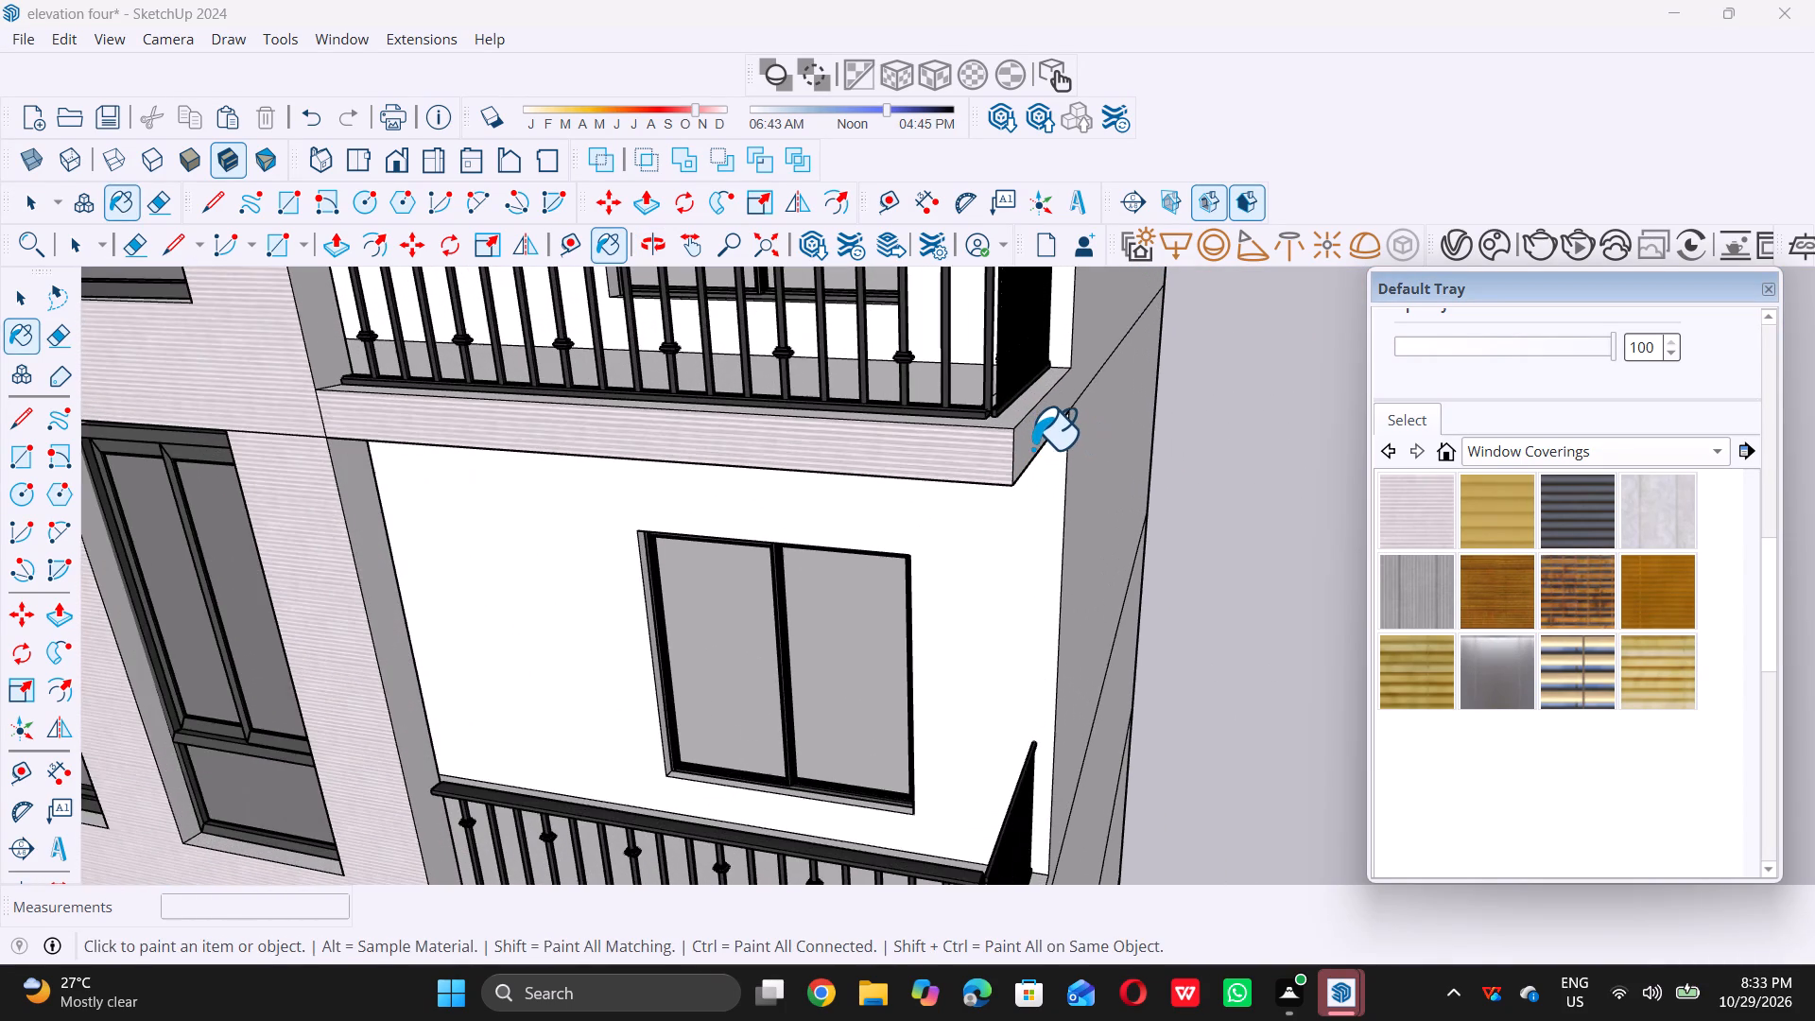
double_click(1032, 445)
scroll(1029, 445, "down", 20)
scroll(1029, 445, "down", 6)
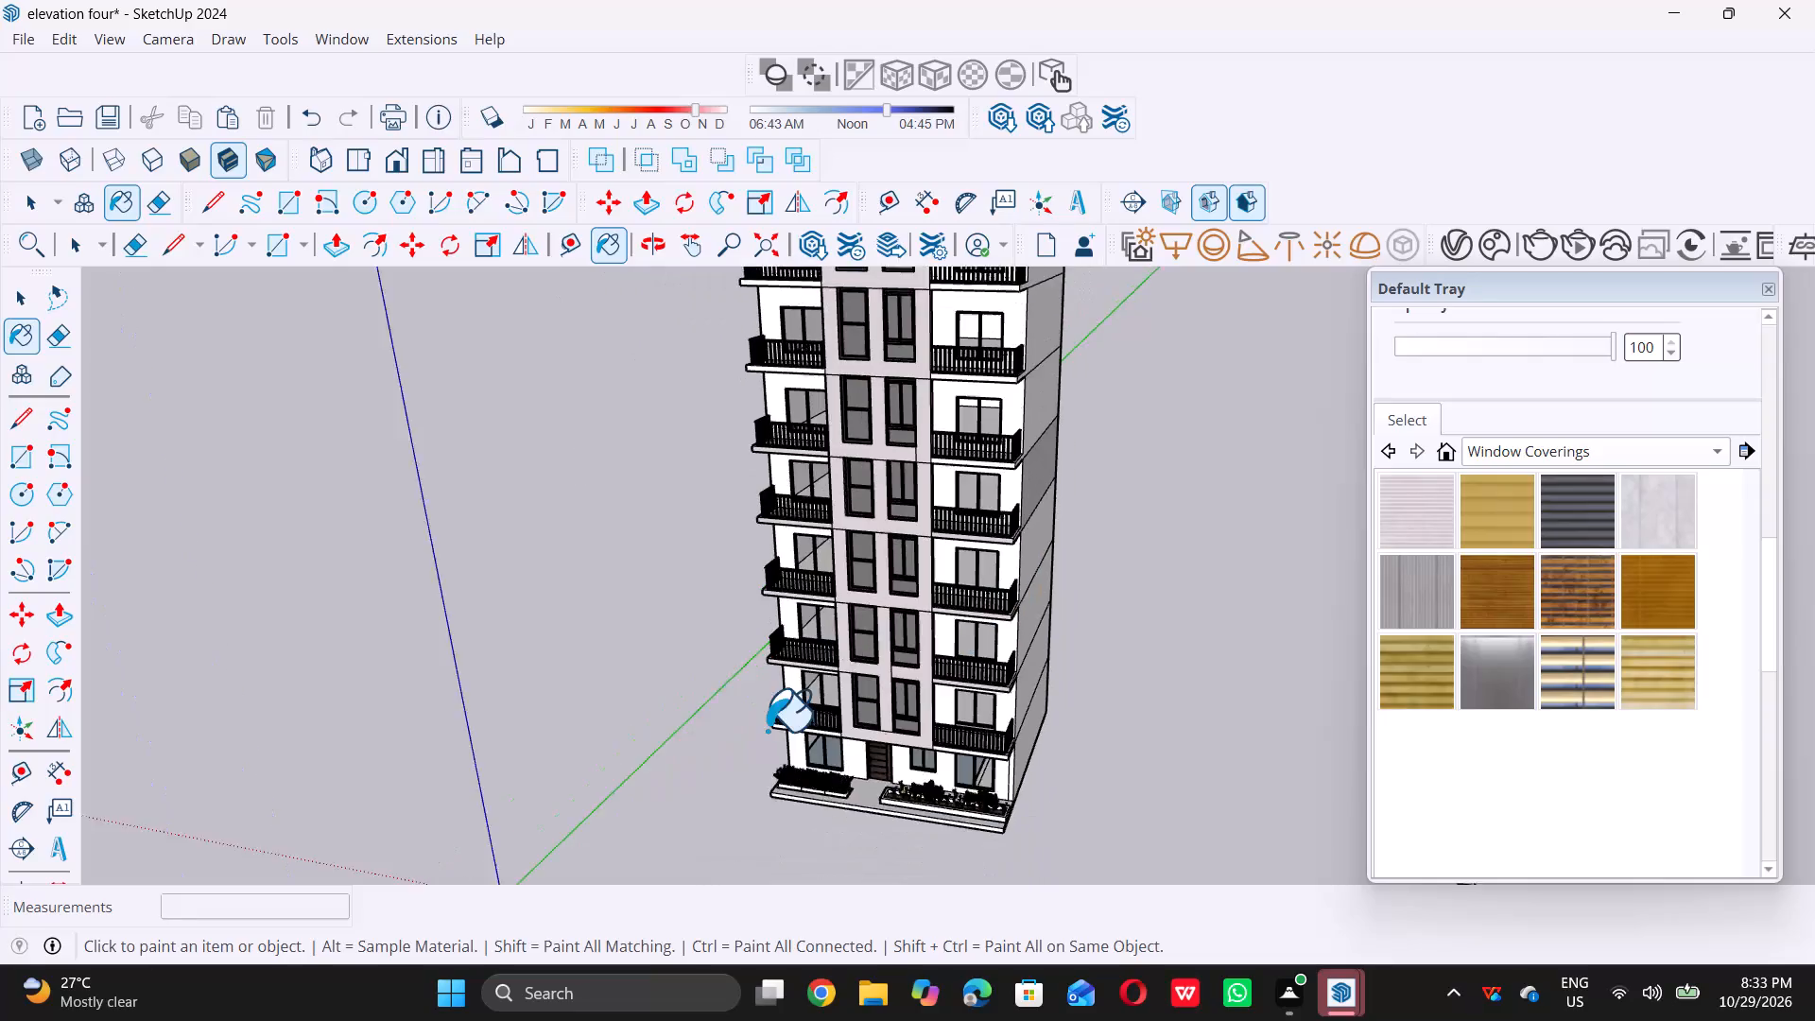
Paint the front edges of the left and right balcony slabs on the next bare upper level with Blinds Cloth Horizontal.
middle_click_drag(740, 544, 970, 551)
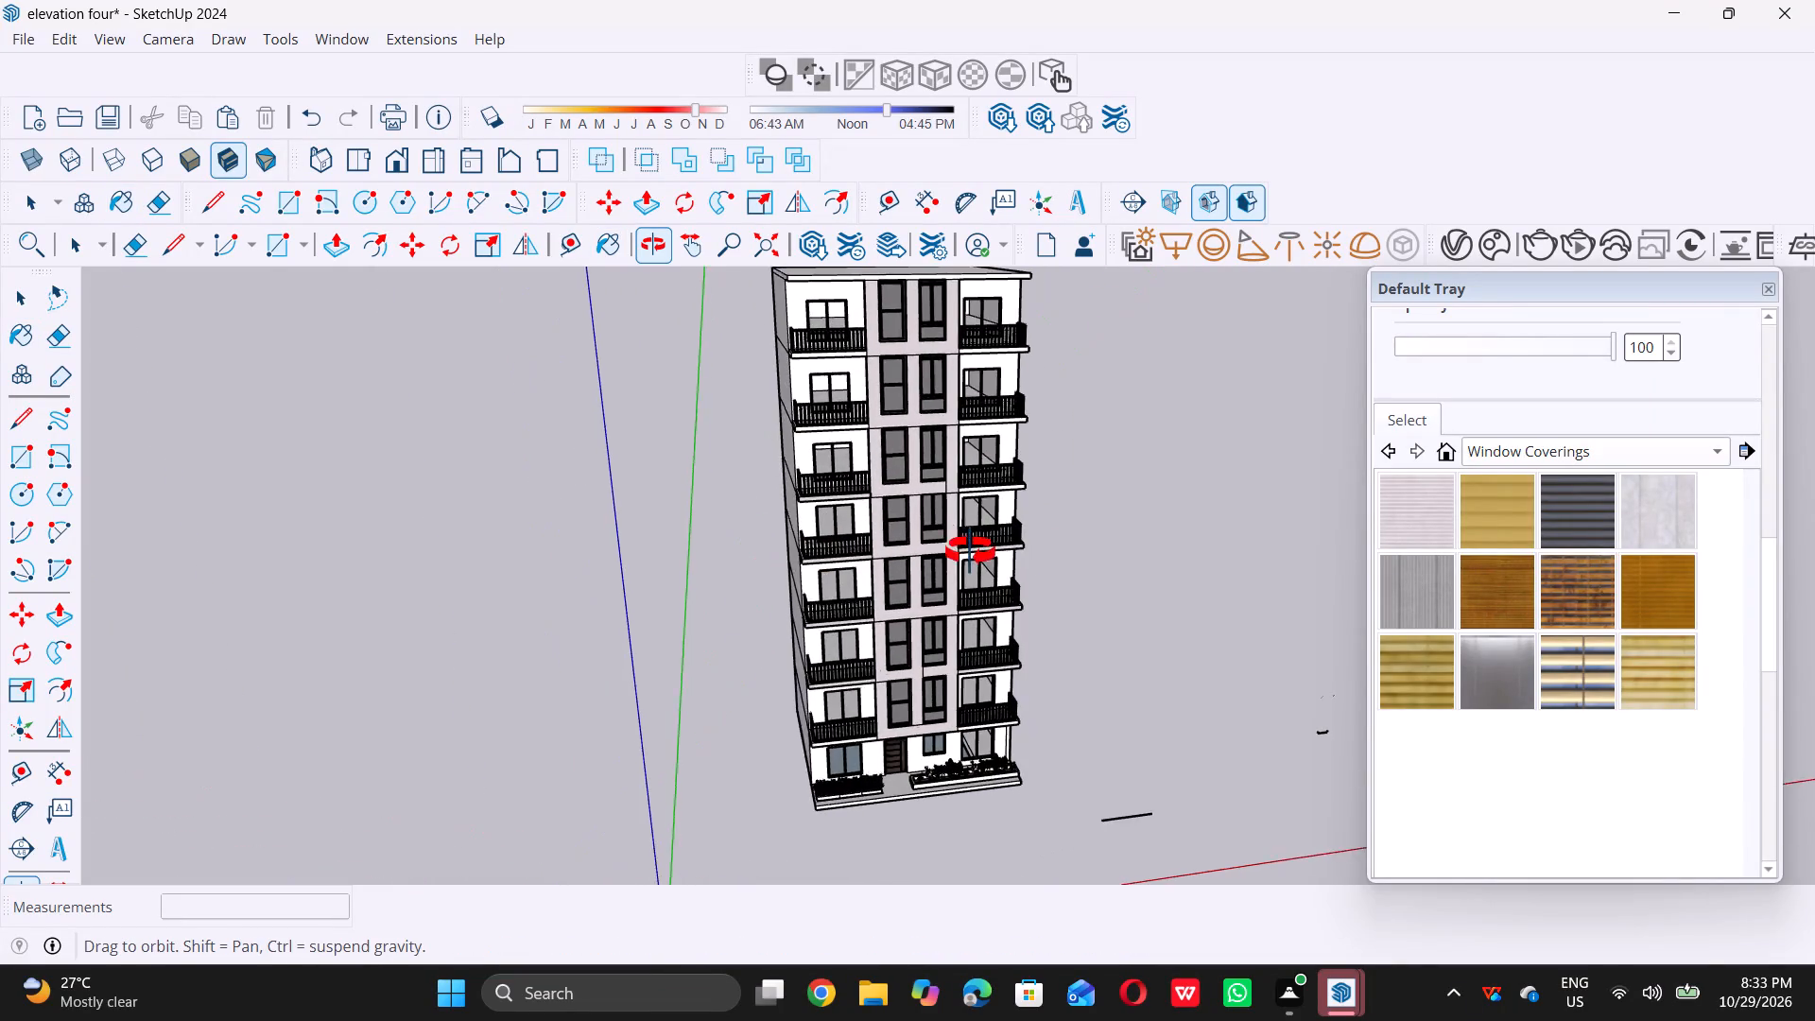
middle_click_drag(970, 551, 1044, 553)
scroll(893, 340, "up", 12)
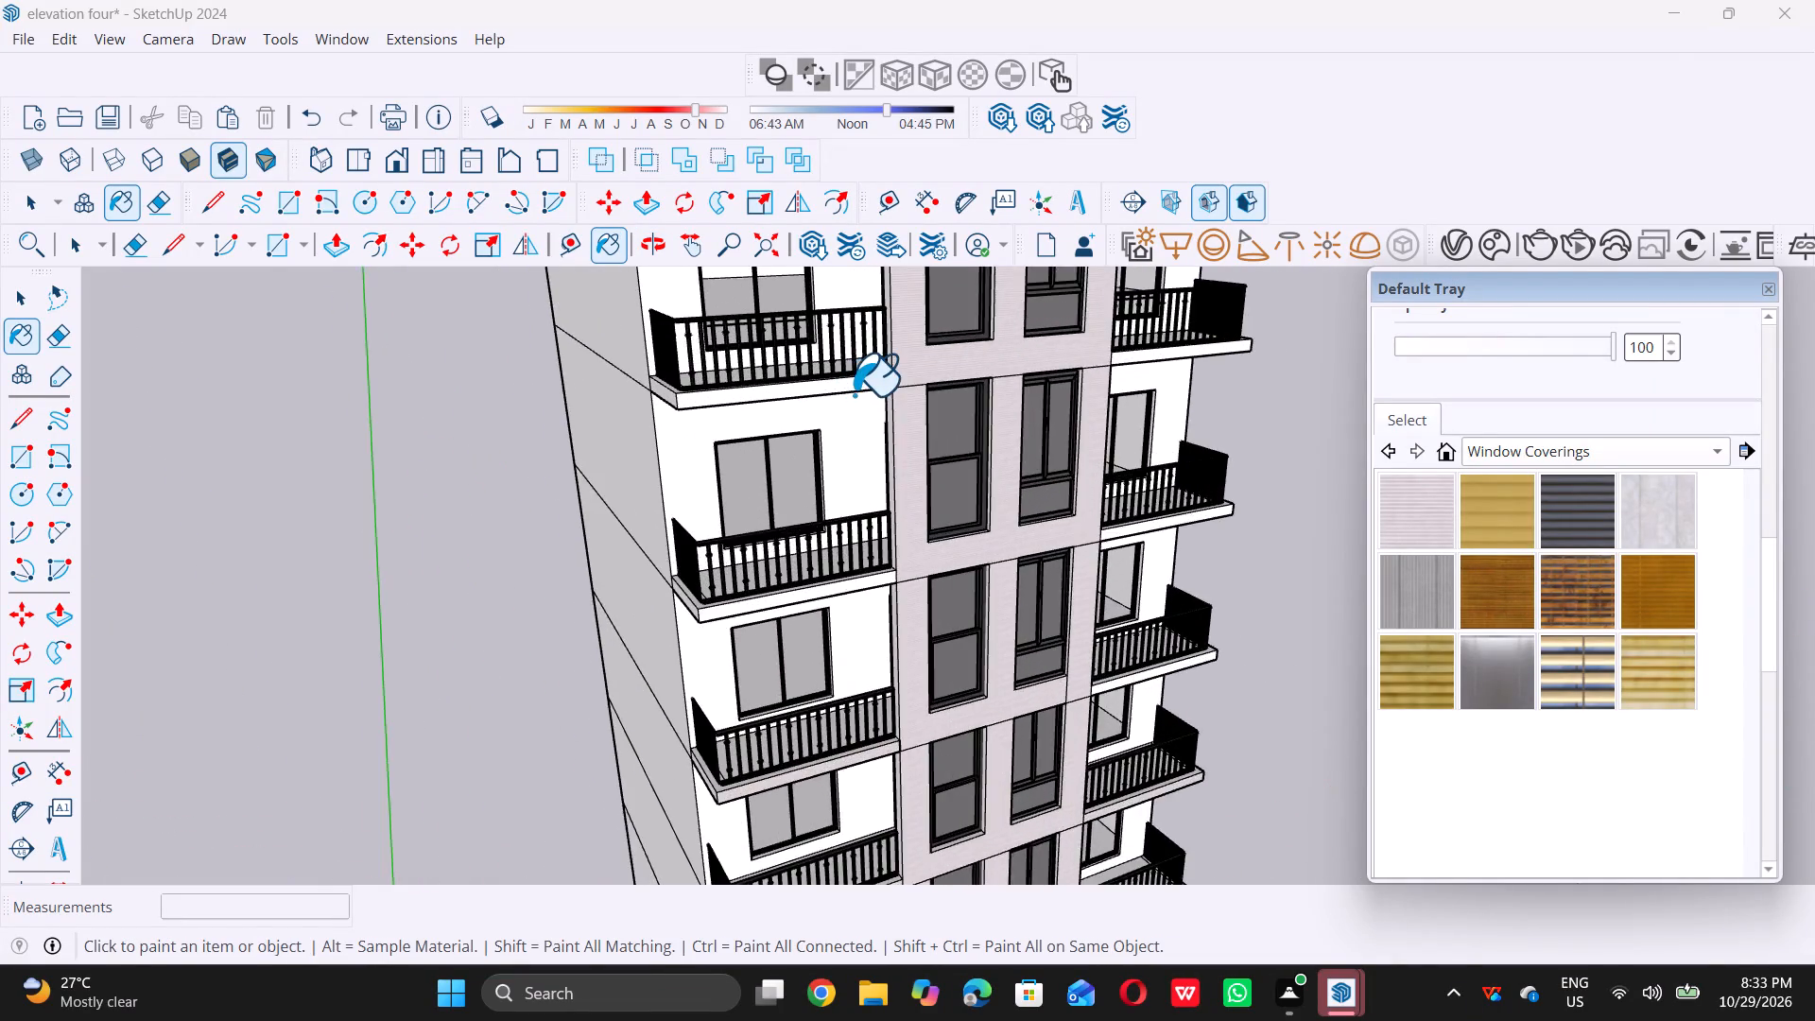
scroll(854, 394, "up", 2)
double_click(873, 378)
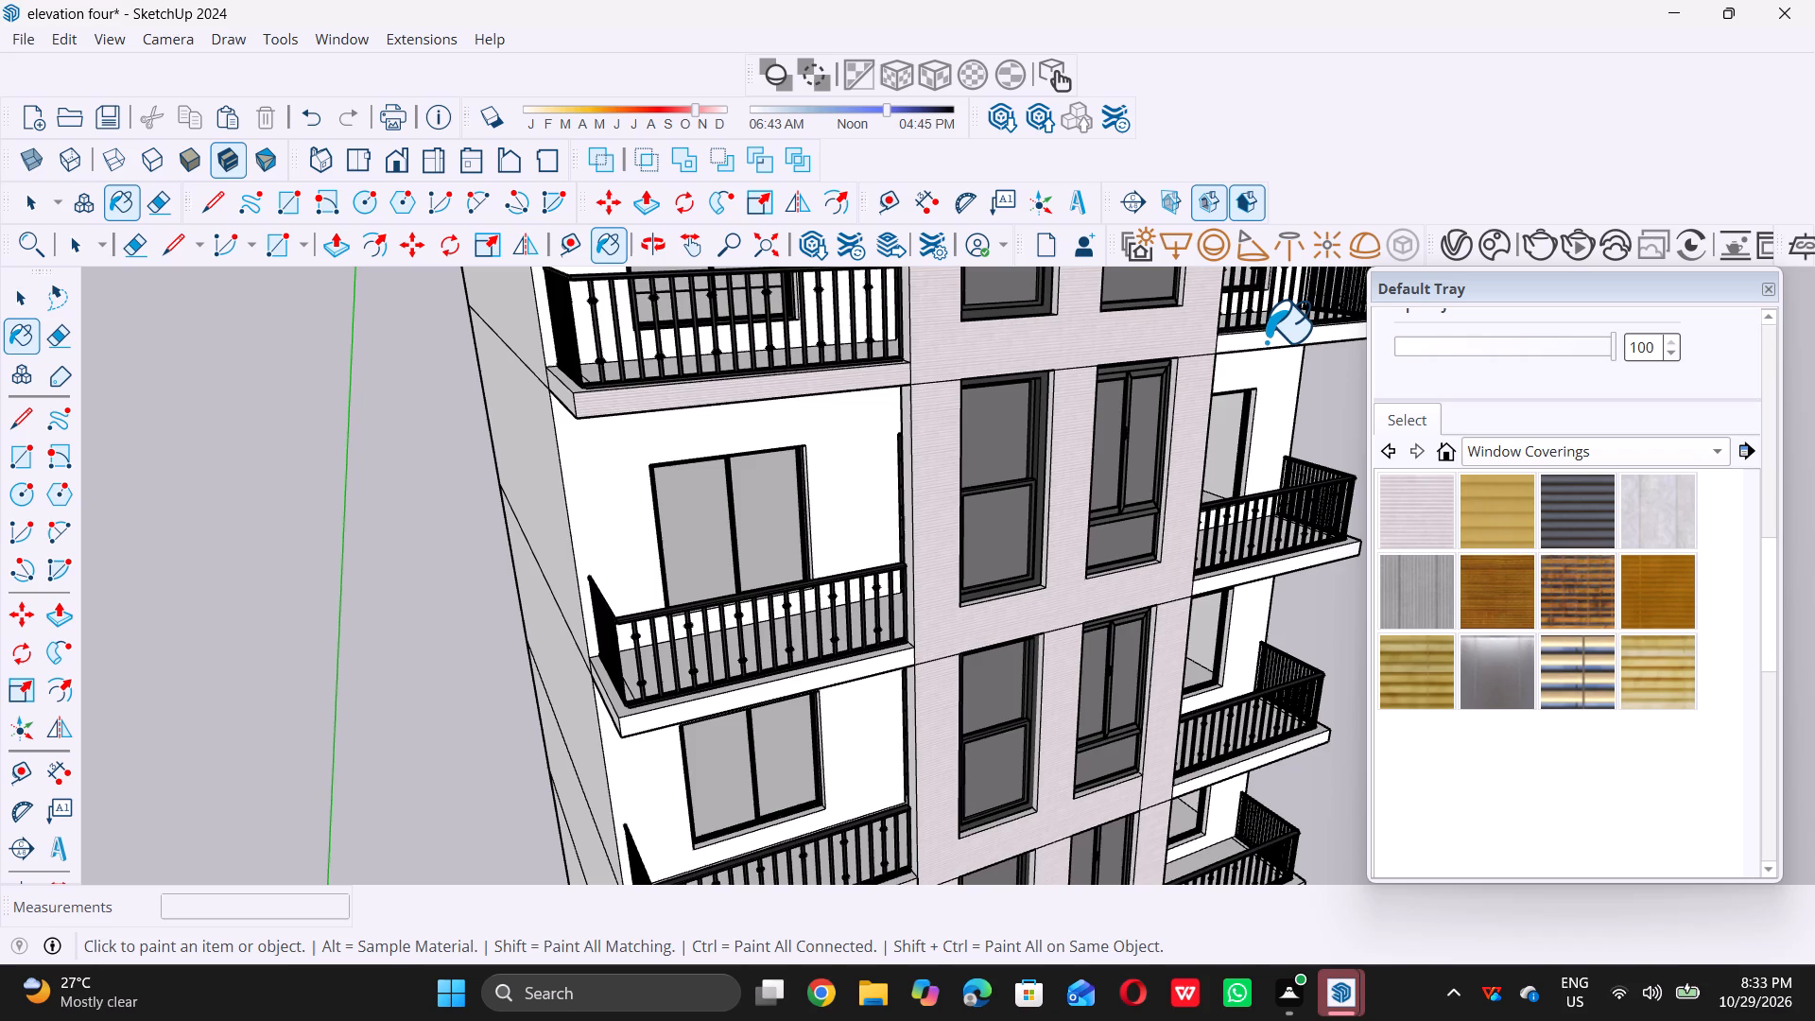
double_click(1266, 338)
Paint the front edges of the remaining bare left and right balcony slabs on the upper levels with Blinds Cloth Horizontal.
scroll(1266, 338, "down", 4)
scroll(1231, 532, "up", 7)
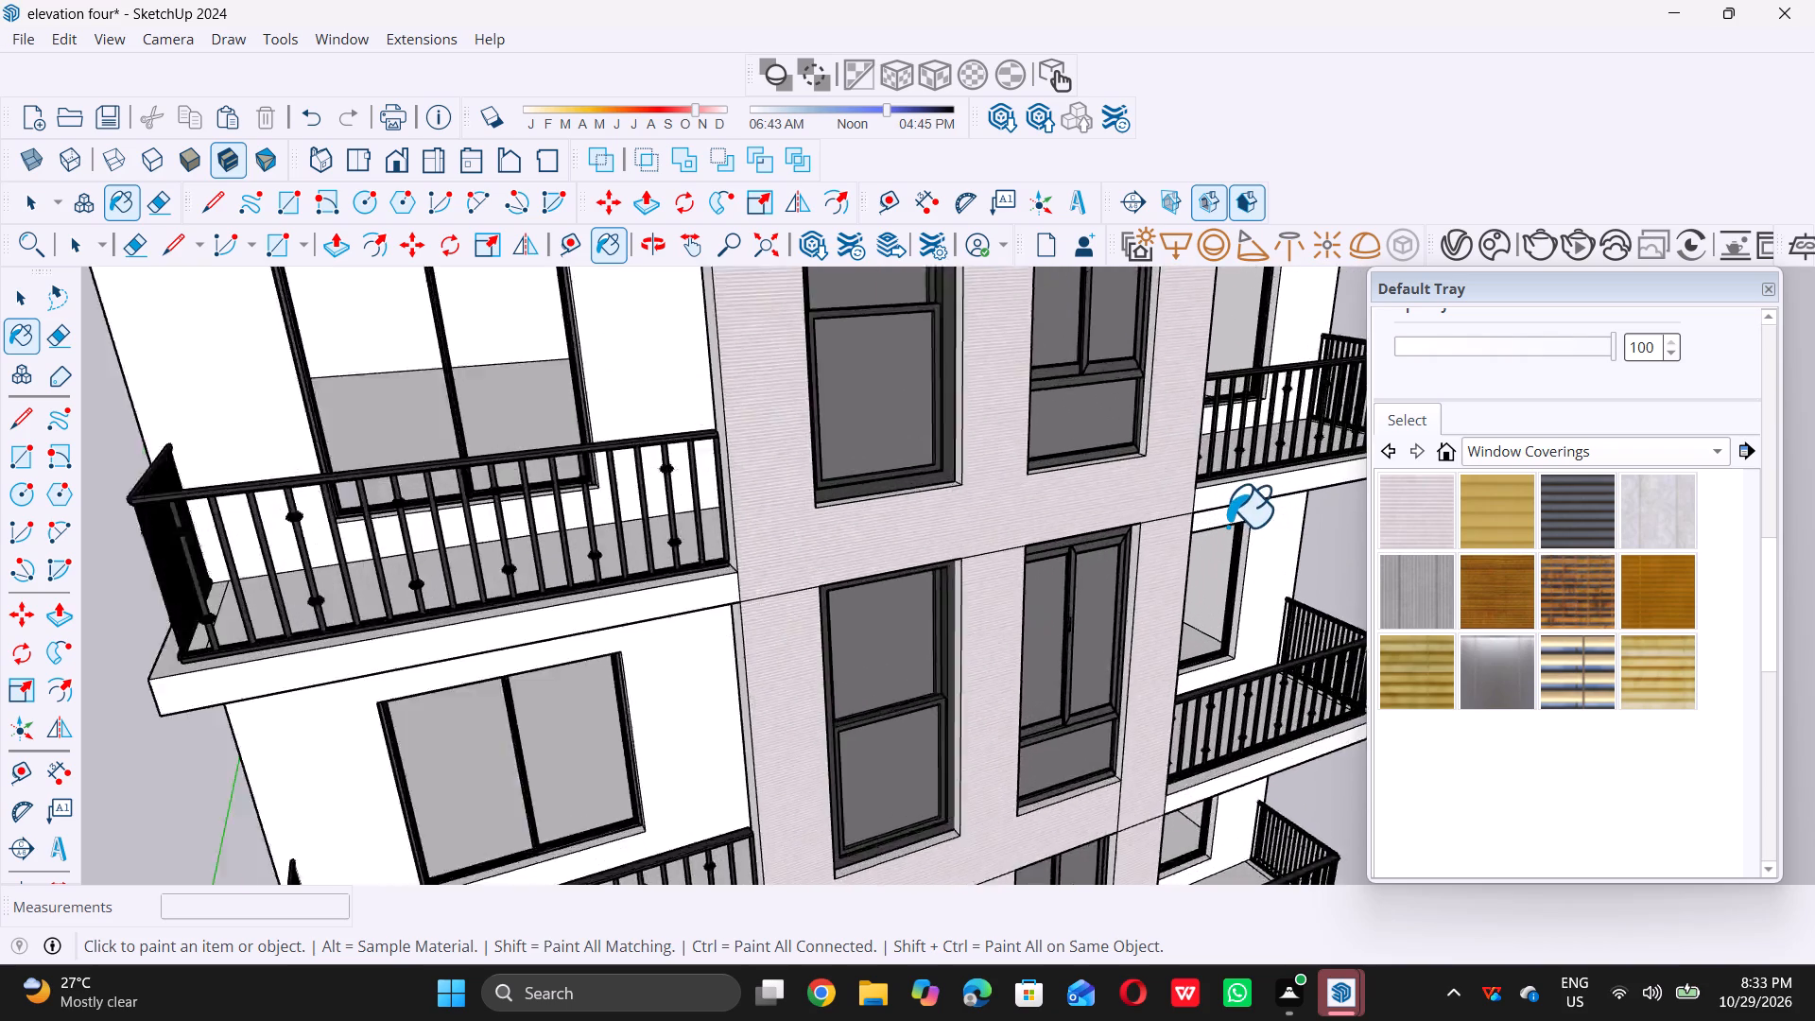
scroll(1227, 526, "up", 3)
double_click(1237, 473)
scroll(1237, 473, "down", 6)
scroll(726, 576, "up", 3)
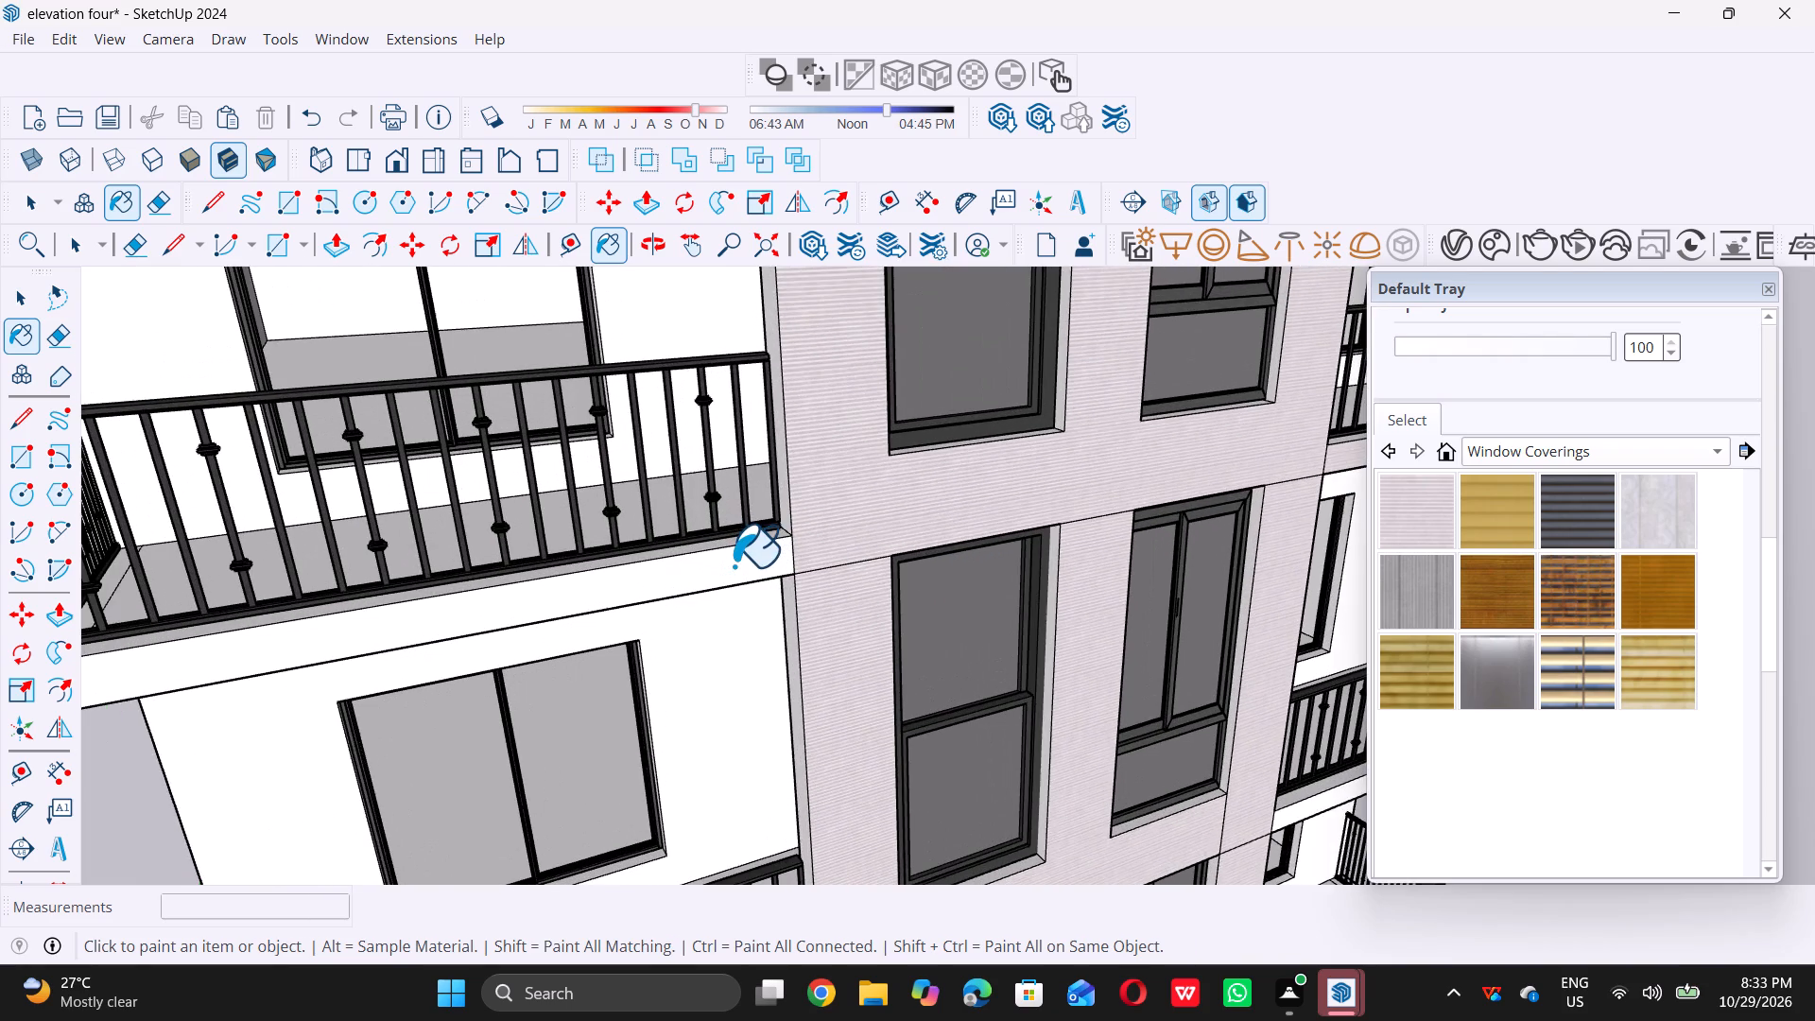
double_click(735, 563)
scroll(735, 563, "down", 12)
scroll(1050, 654, "up", 4)
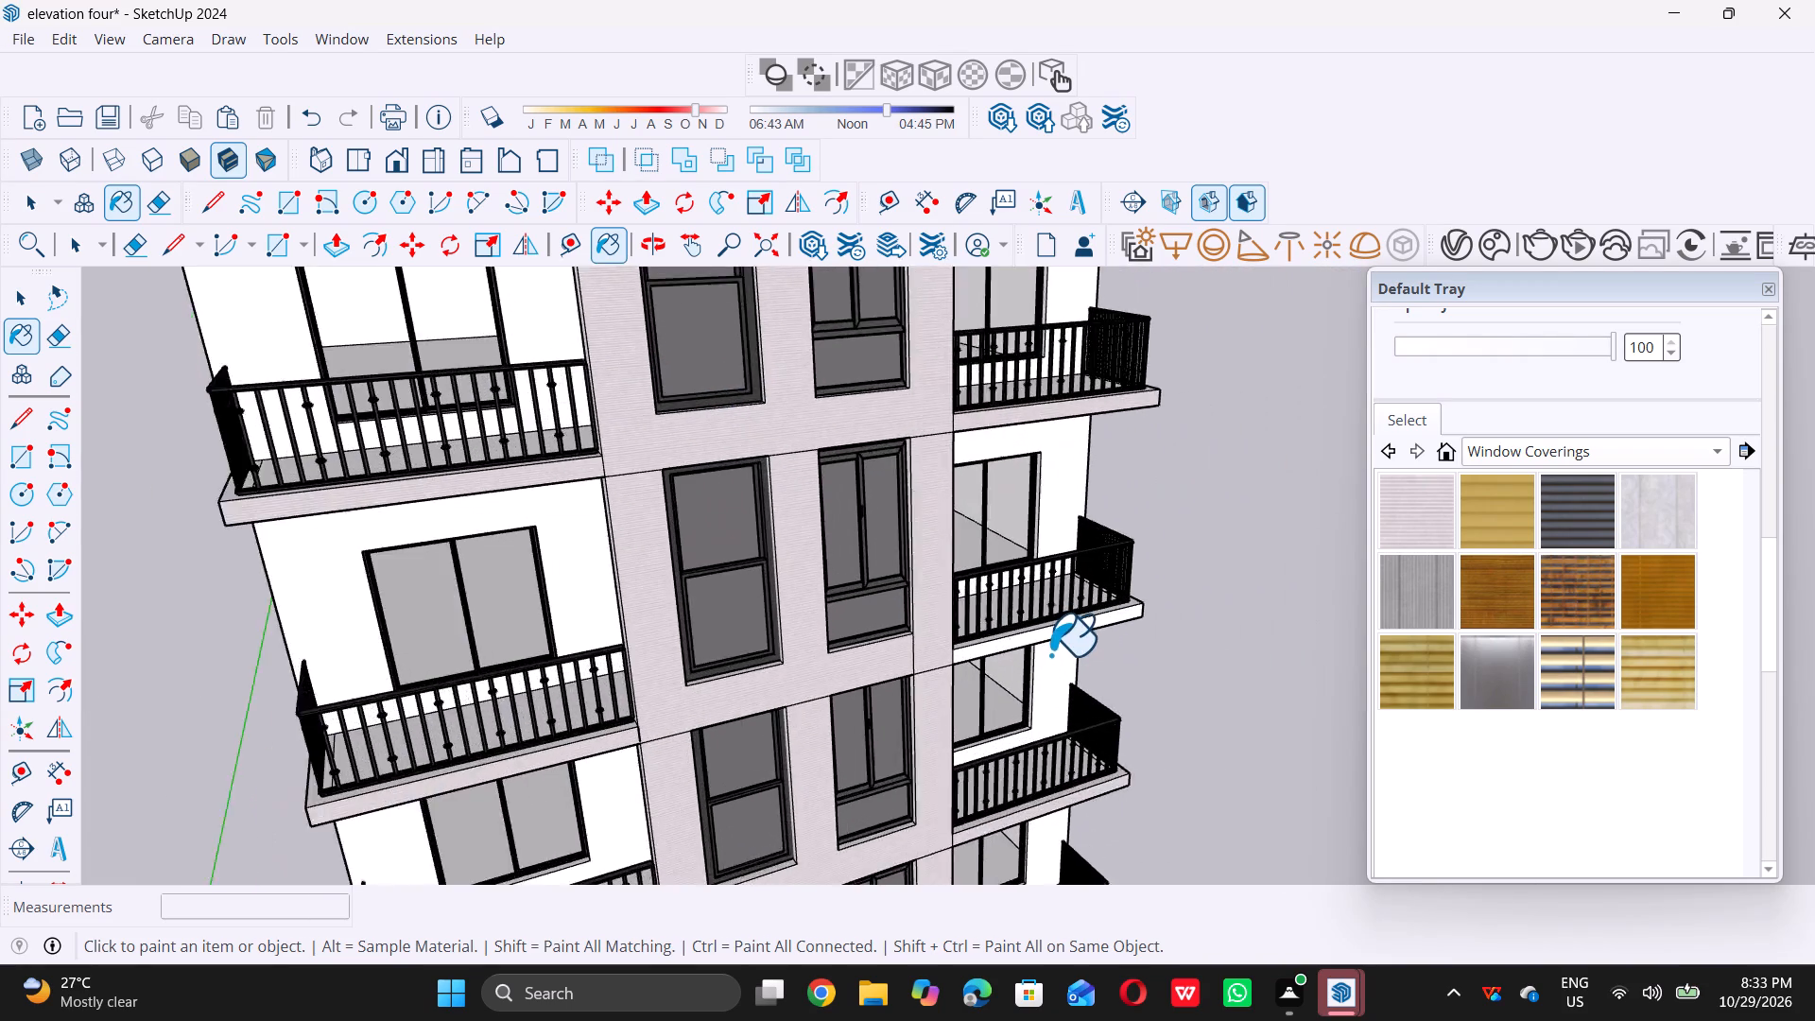
scroll(1050, 654, "up", 3)
triple_click(1066, 614)
left_click(1066, 614)
scroll(821, 654, "down", 7)
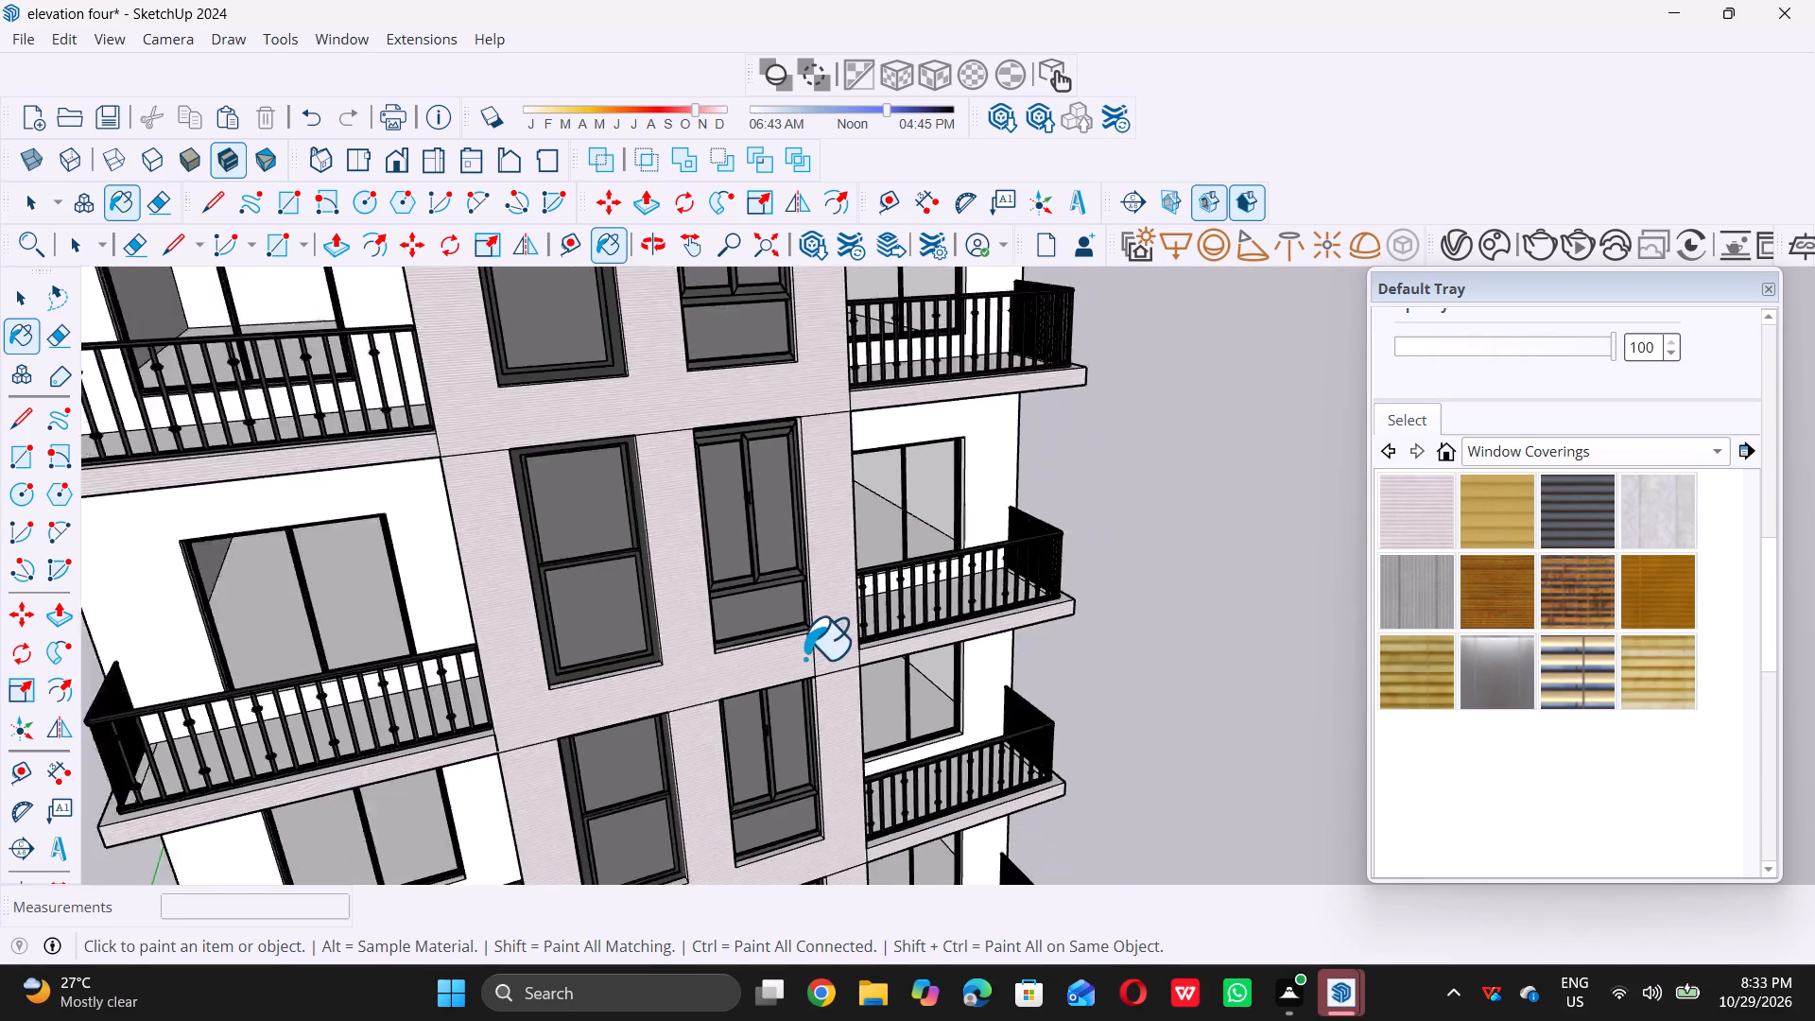
Paint the front edge of the roof slab with Blinds Cloth Horizontal.
scroll(804, 658, "down", 7)
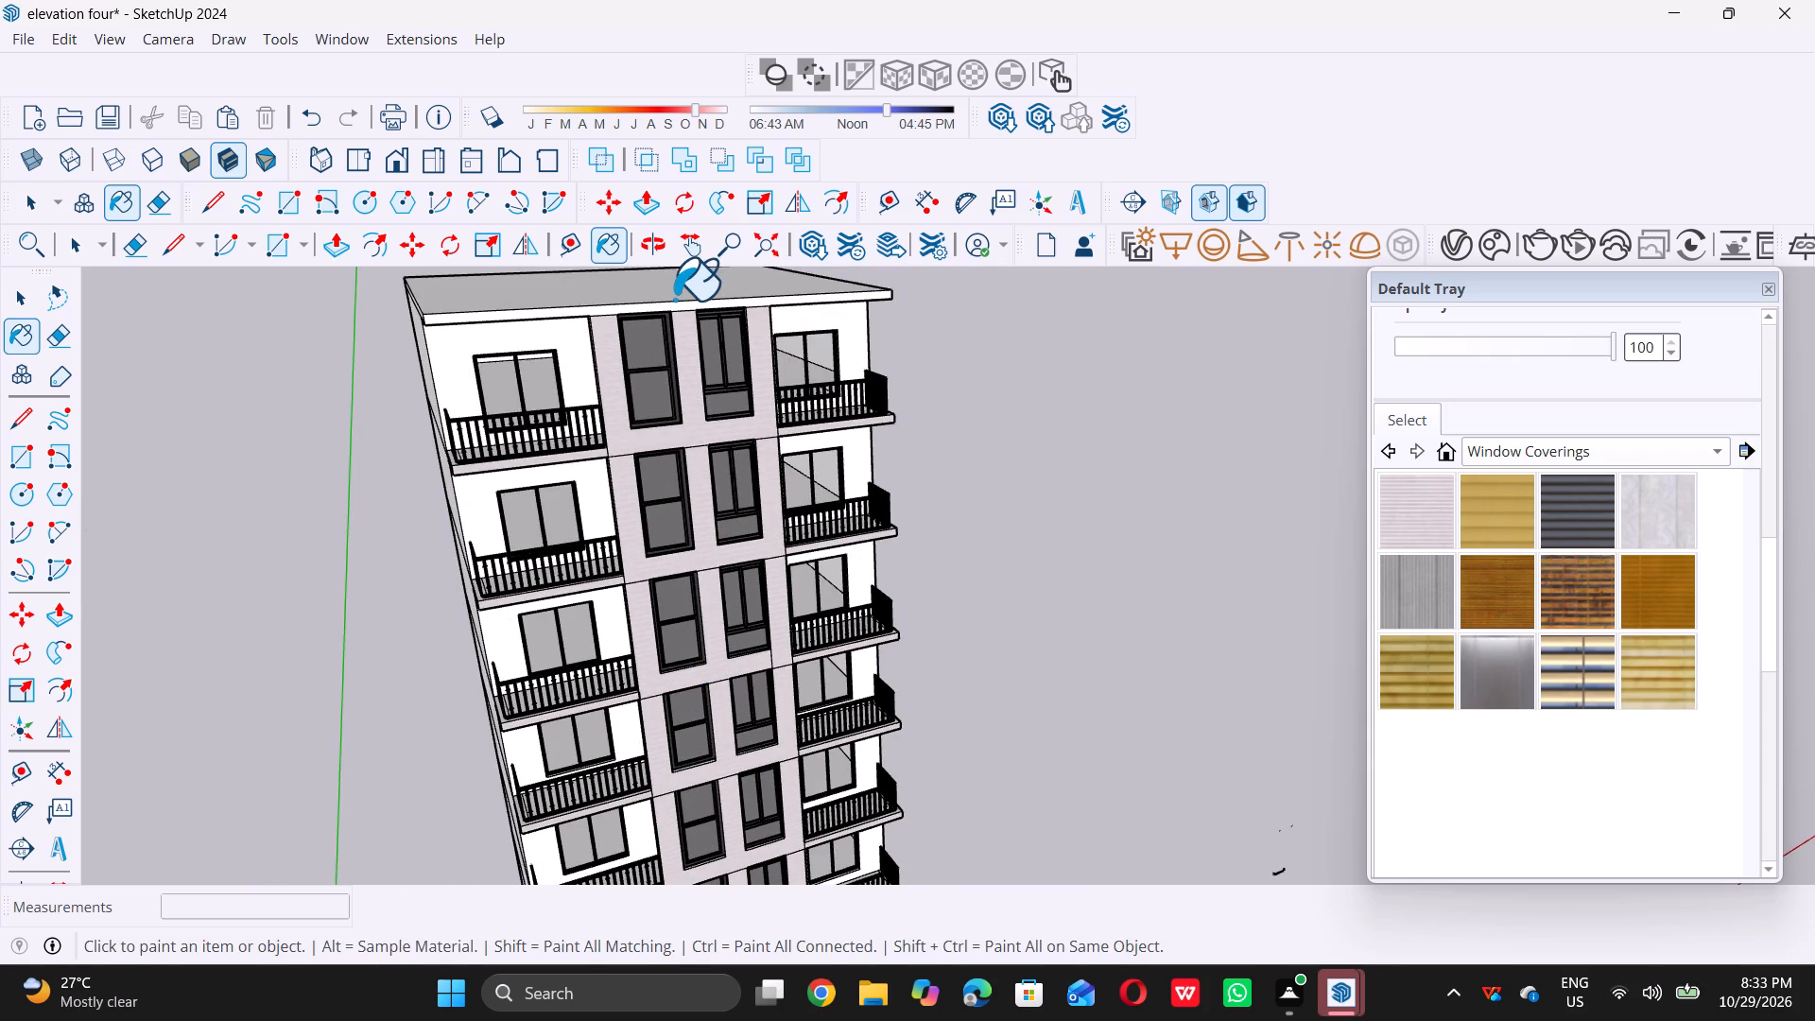
scroll(674, 299, "up", 5)
double_click(702, 308)
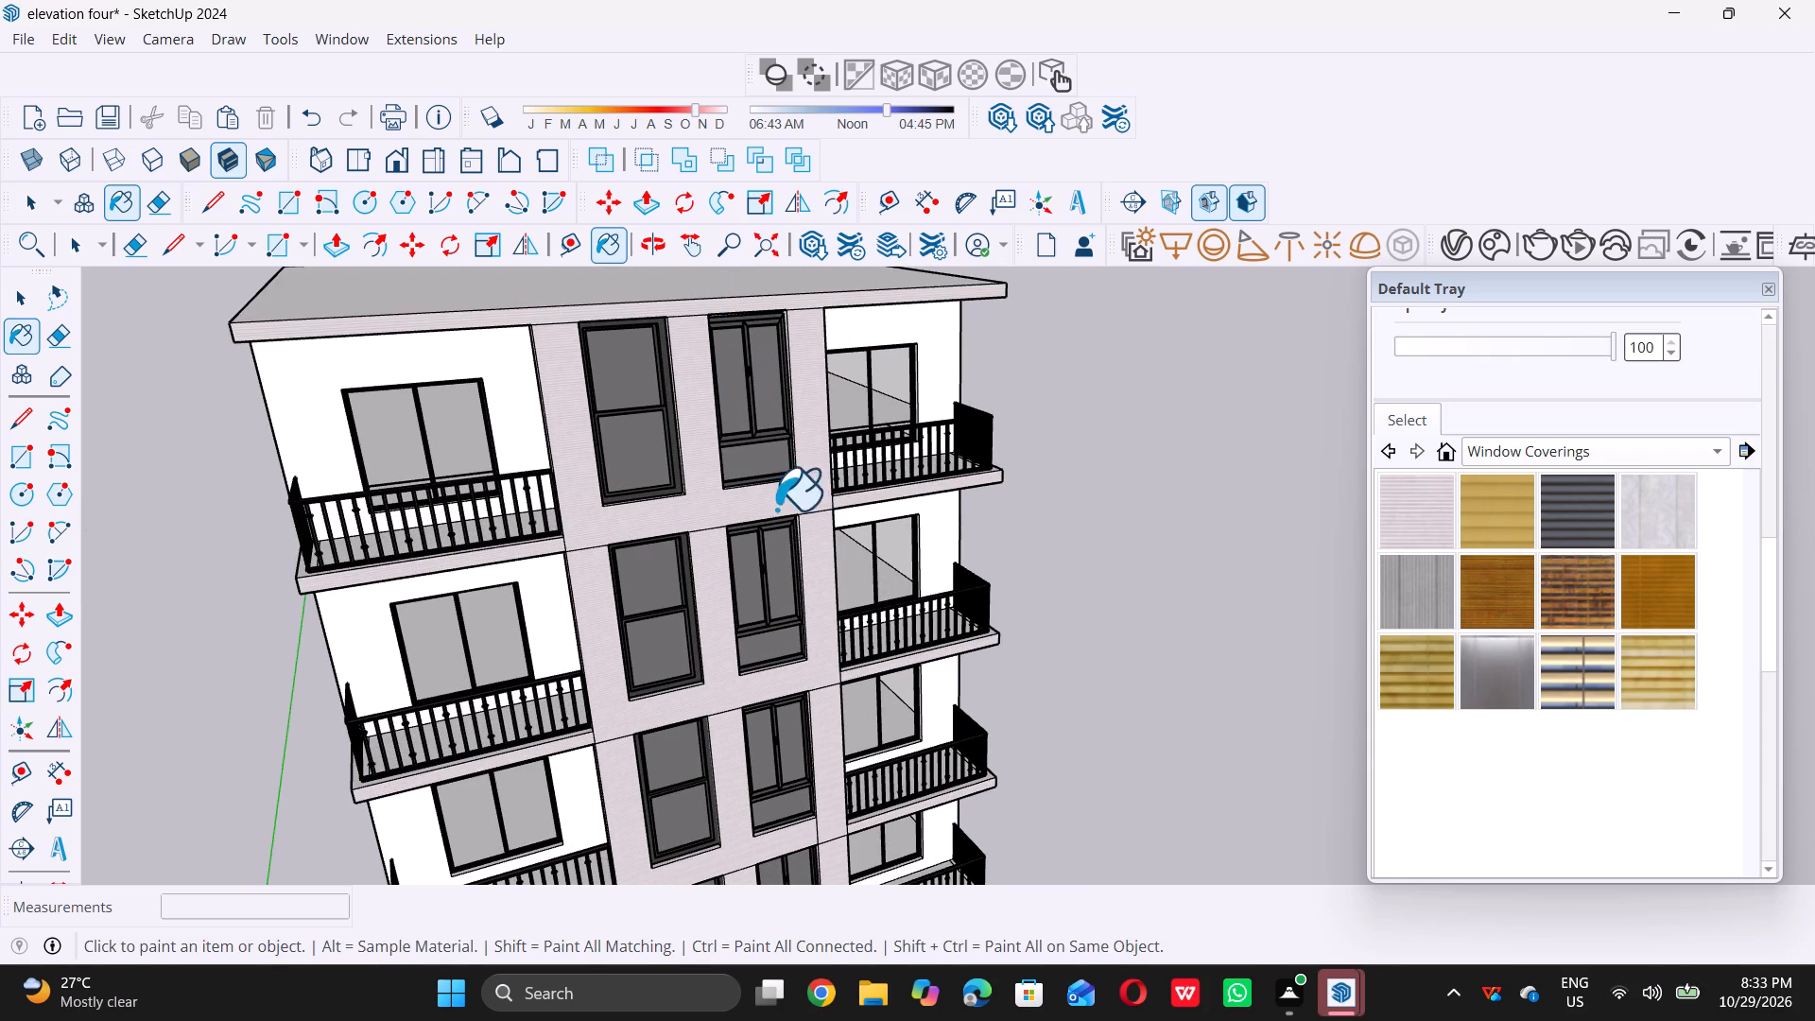
key("space")
Paint the balcony walls on the second and third floors above the ground floor with 0035_Tan from the Colors-Named collection.
scroll(735, 573, "down", 12)
scroll(661, 541, "down", 6)
middle_click_drag(717, 662, 723, 649)
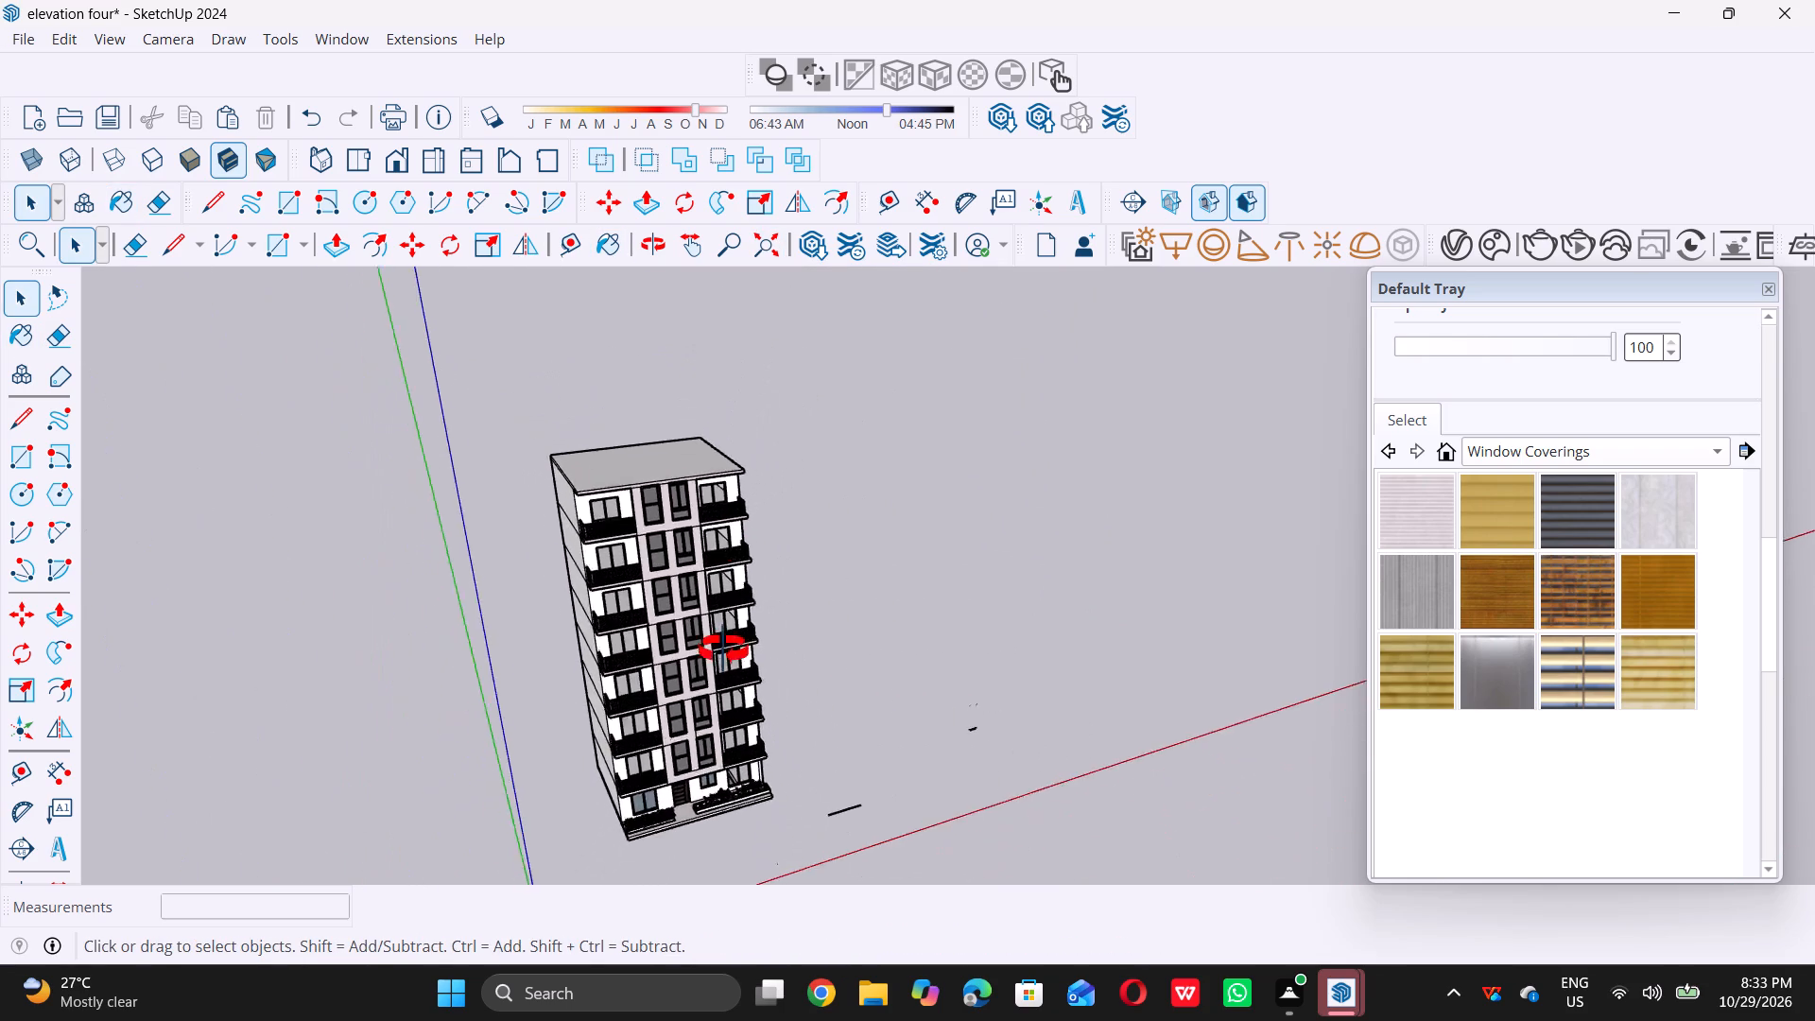
middle_click_drag(723, 649, 717, 541)
scroll(1467, 582, "up", 5)
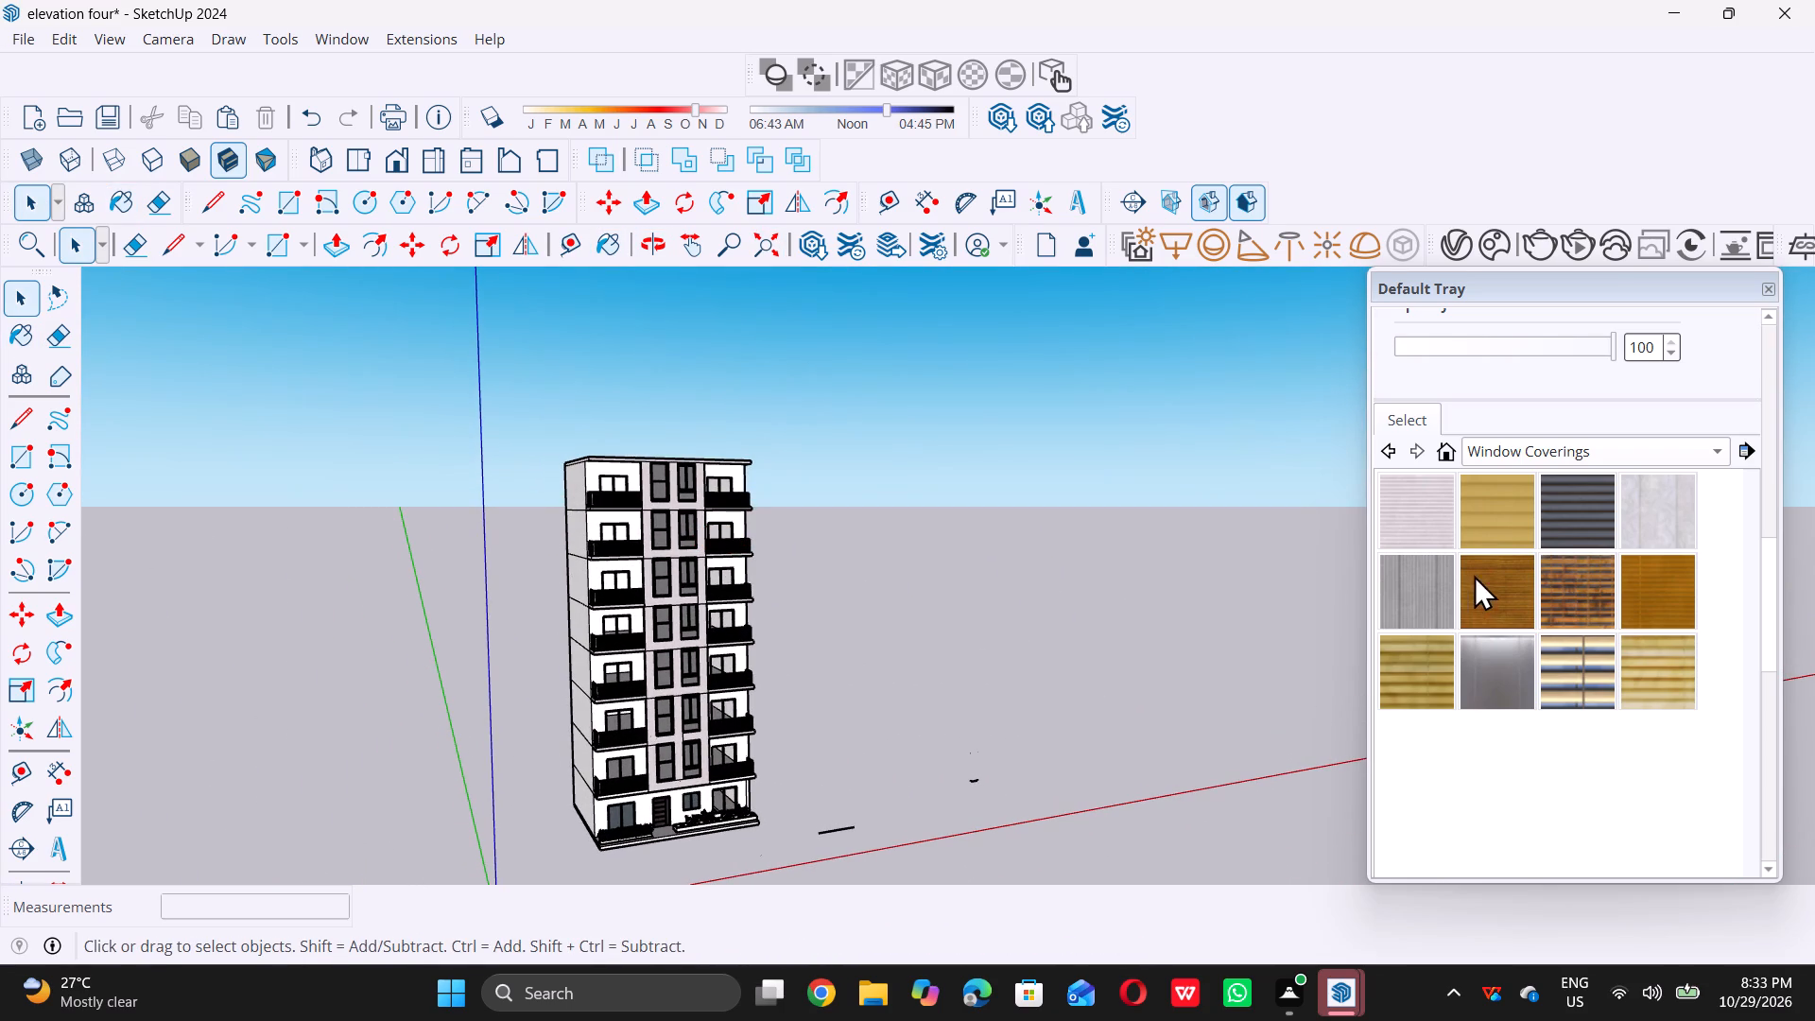
triple_click(1725, 448)
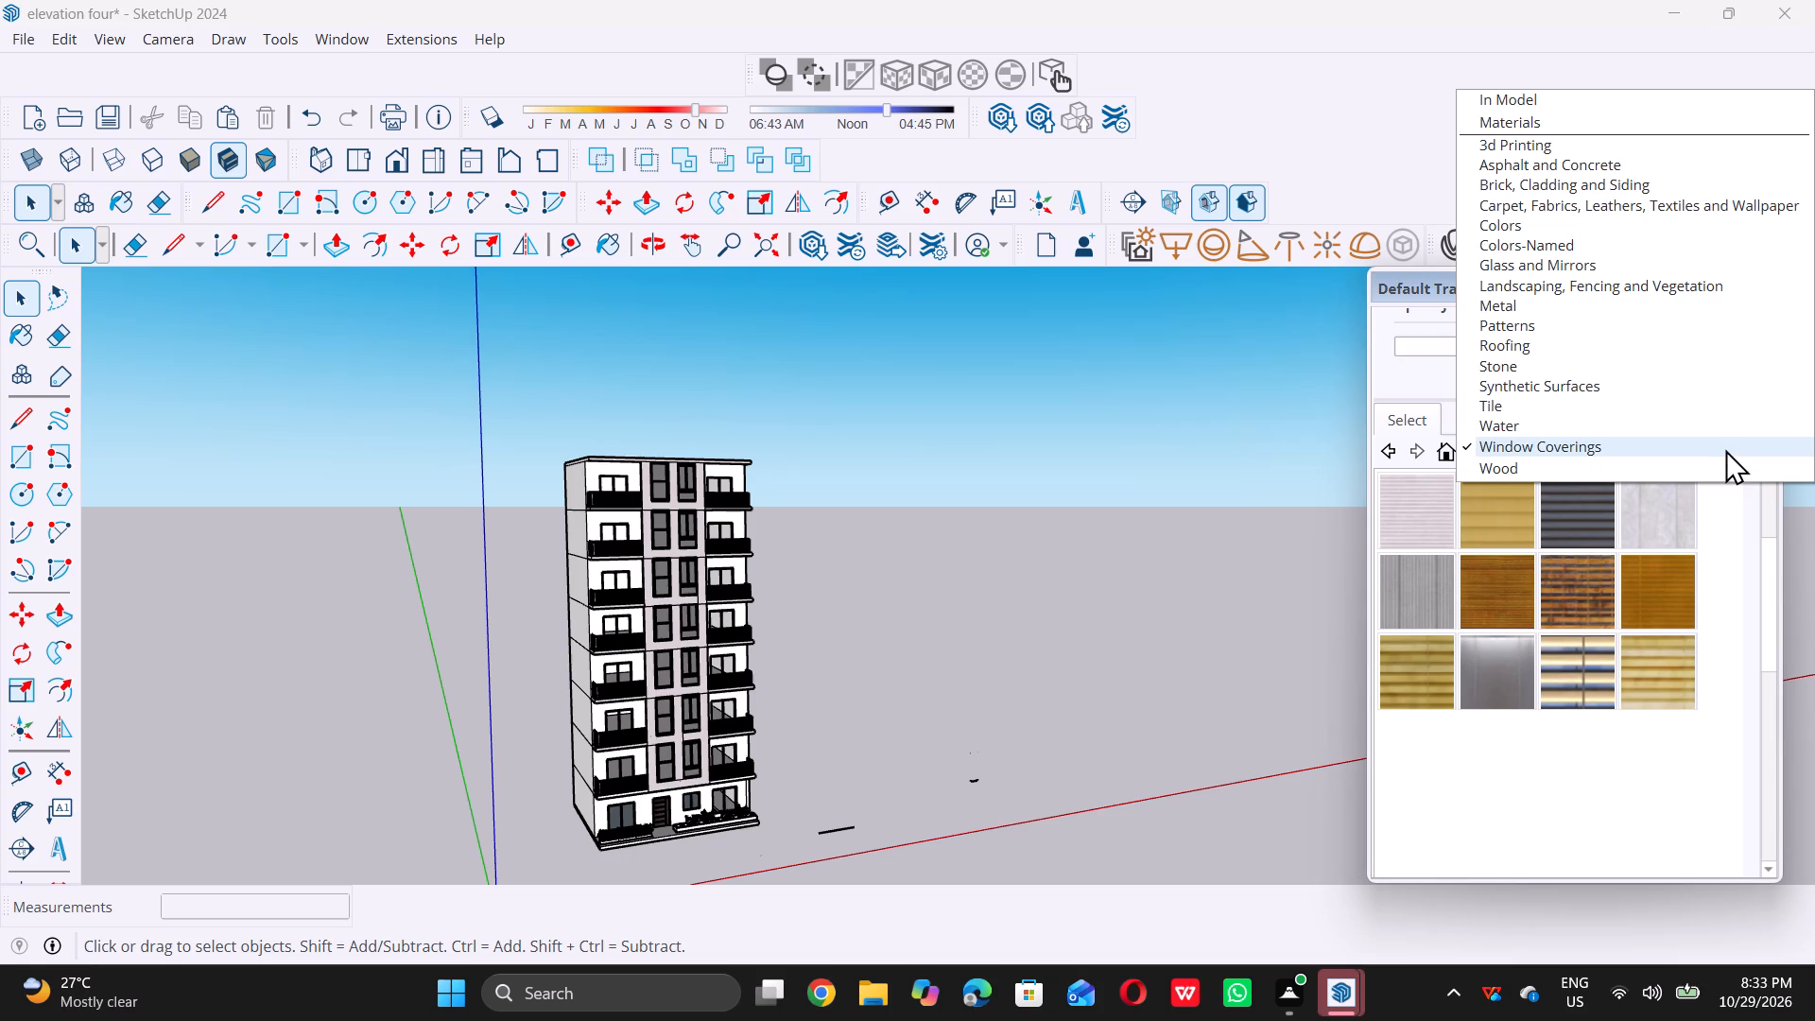
left_click(1638, 246)
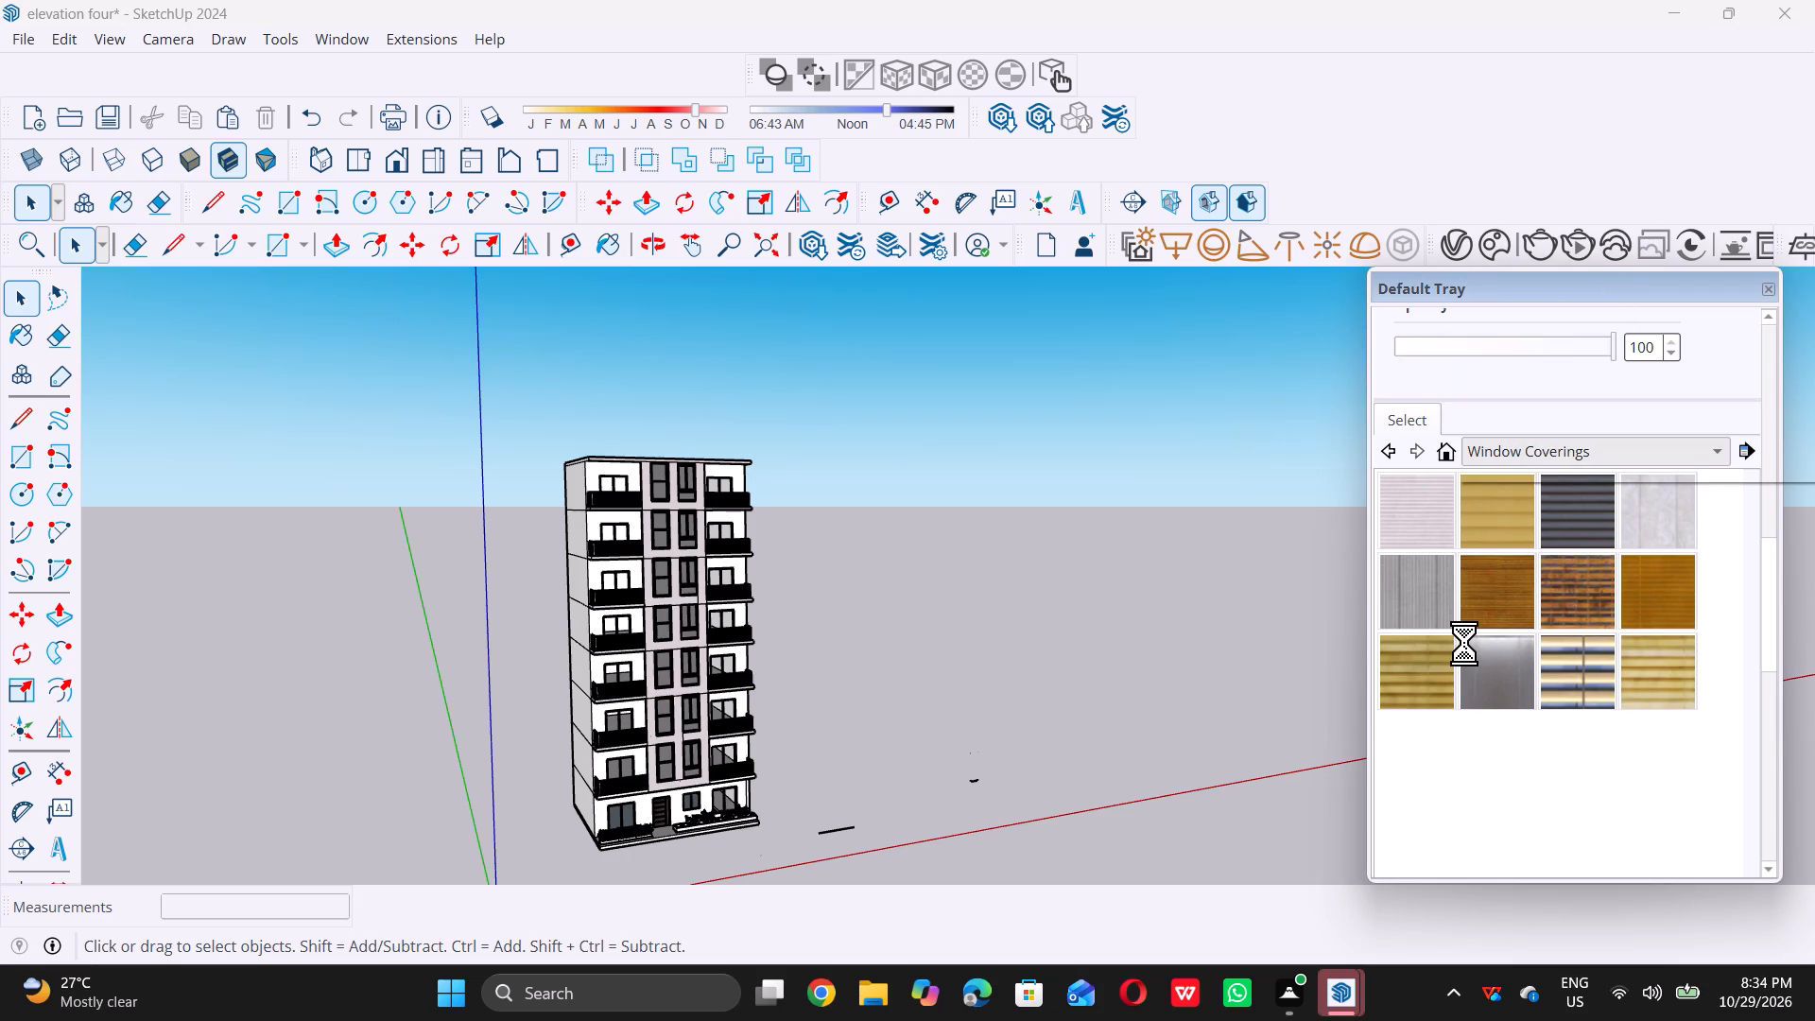
scroll(1595, 665, "down", 2)
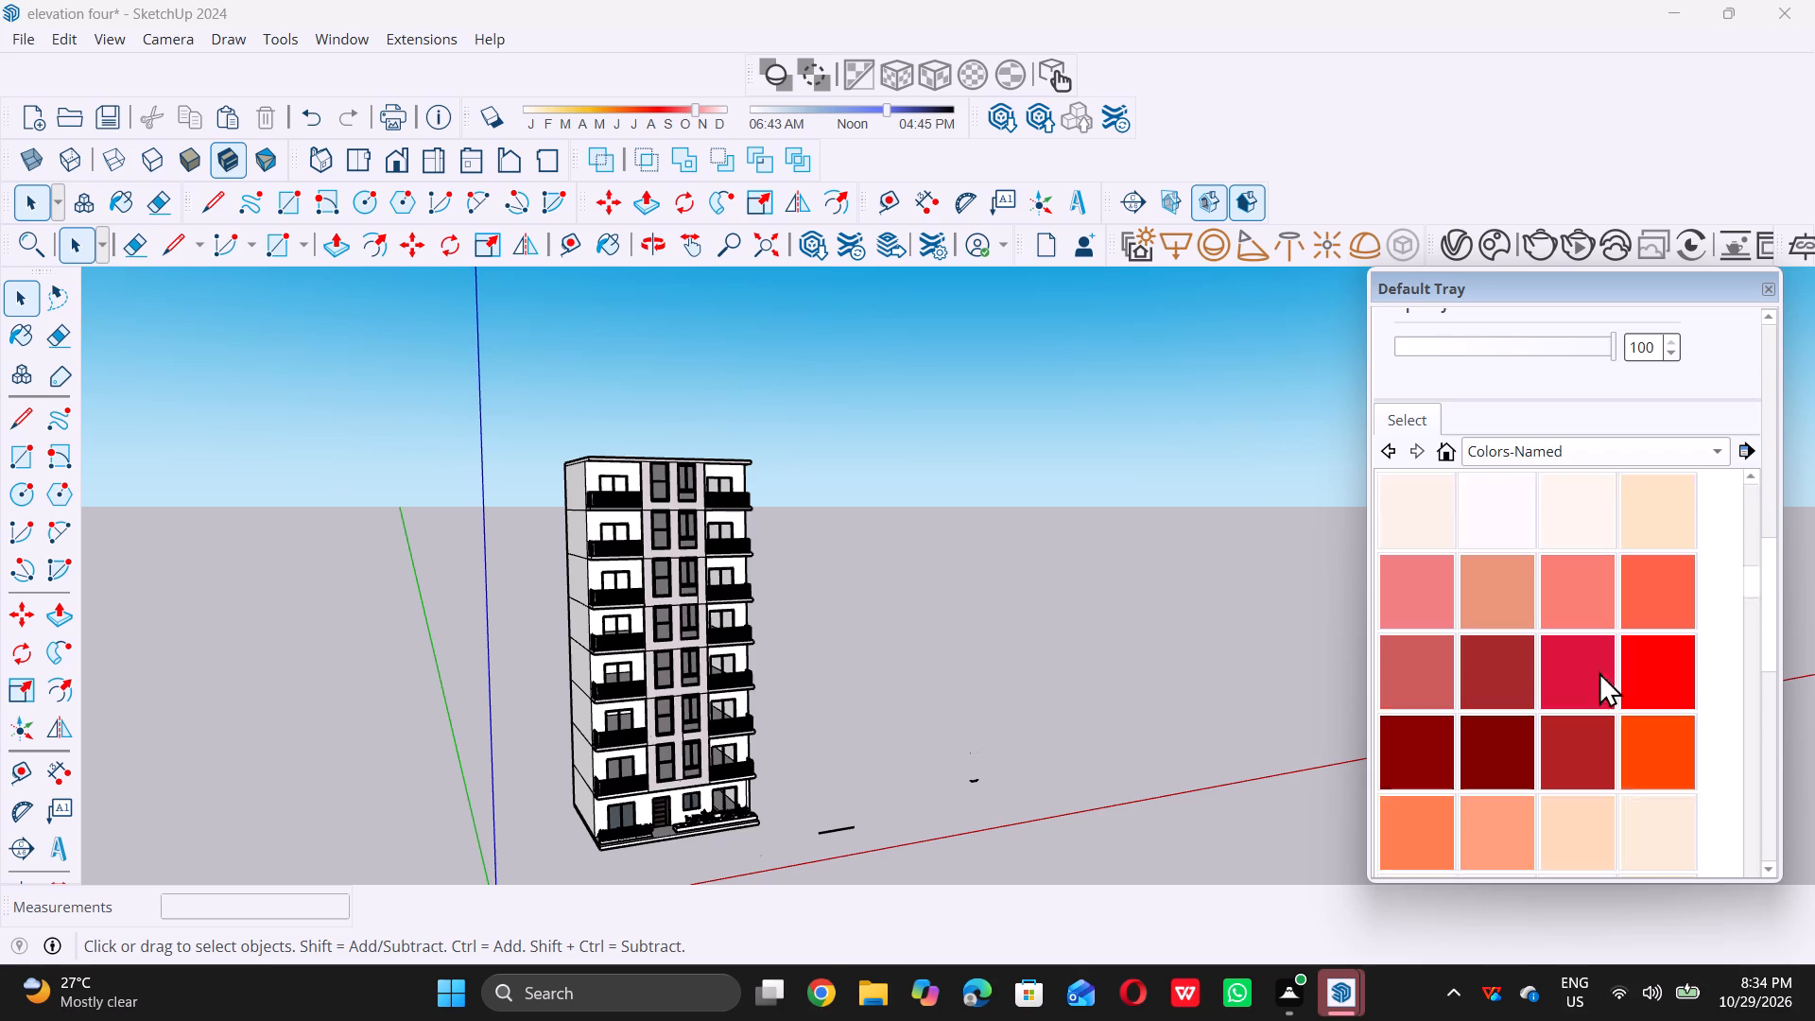
scroll(1599, 671, "down", 8)
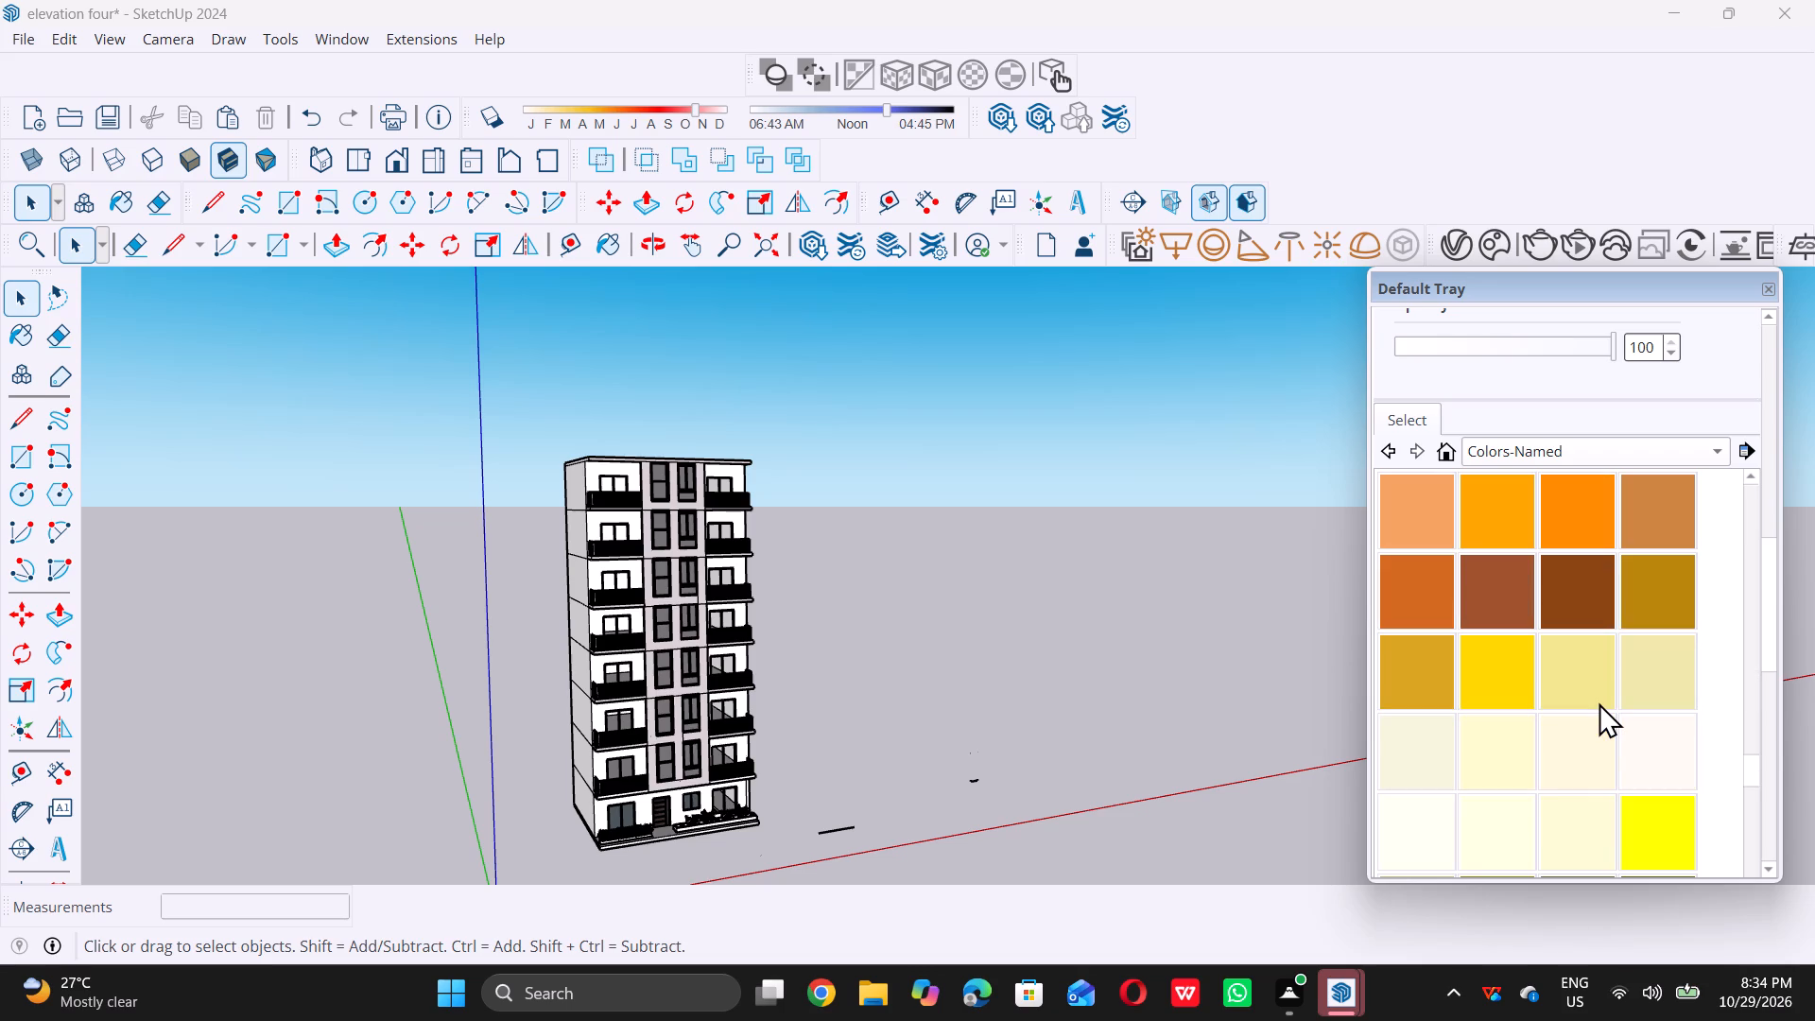
scroll(1599, 702, "up", 6)
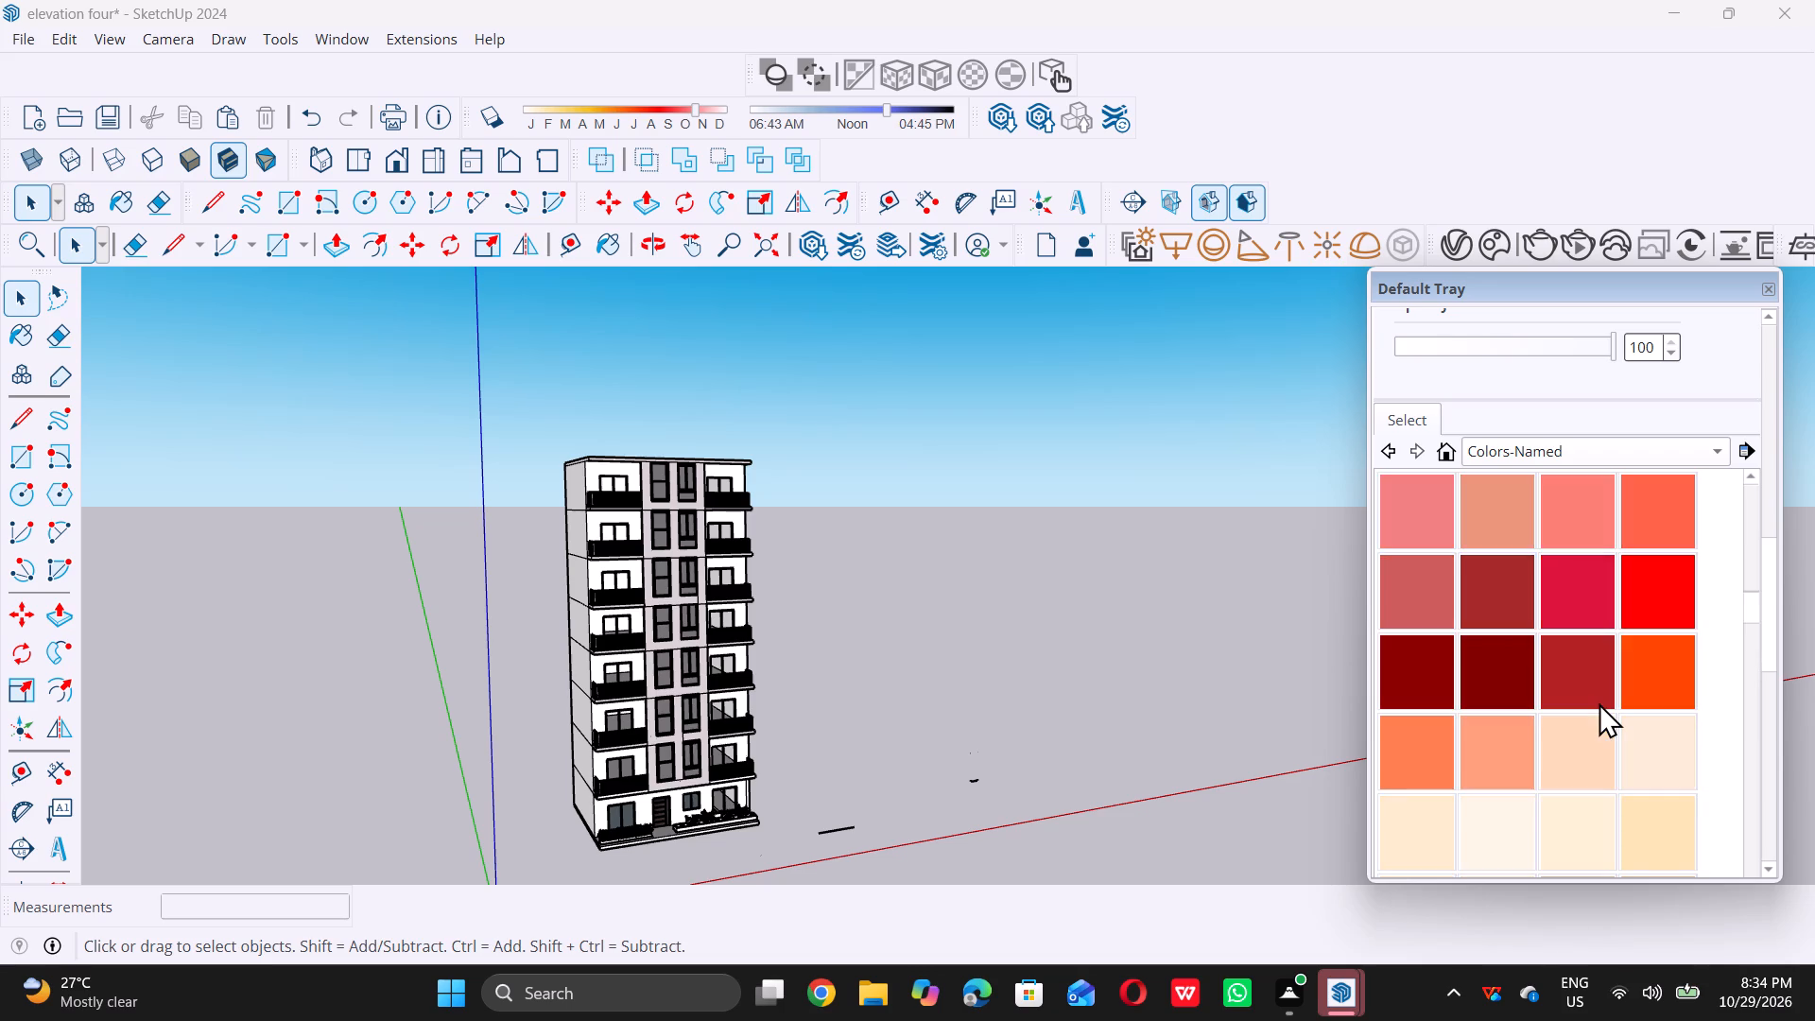
scroll(1599, 702, "down", 3)
double_click(1594, 676)
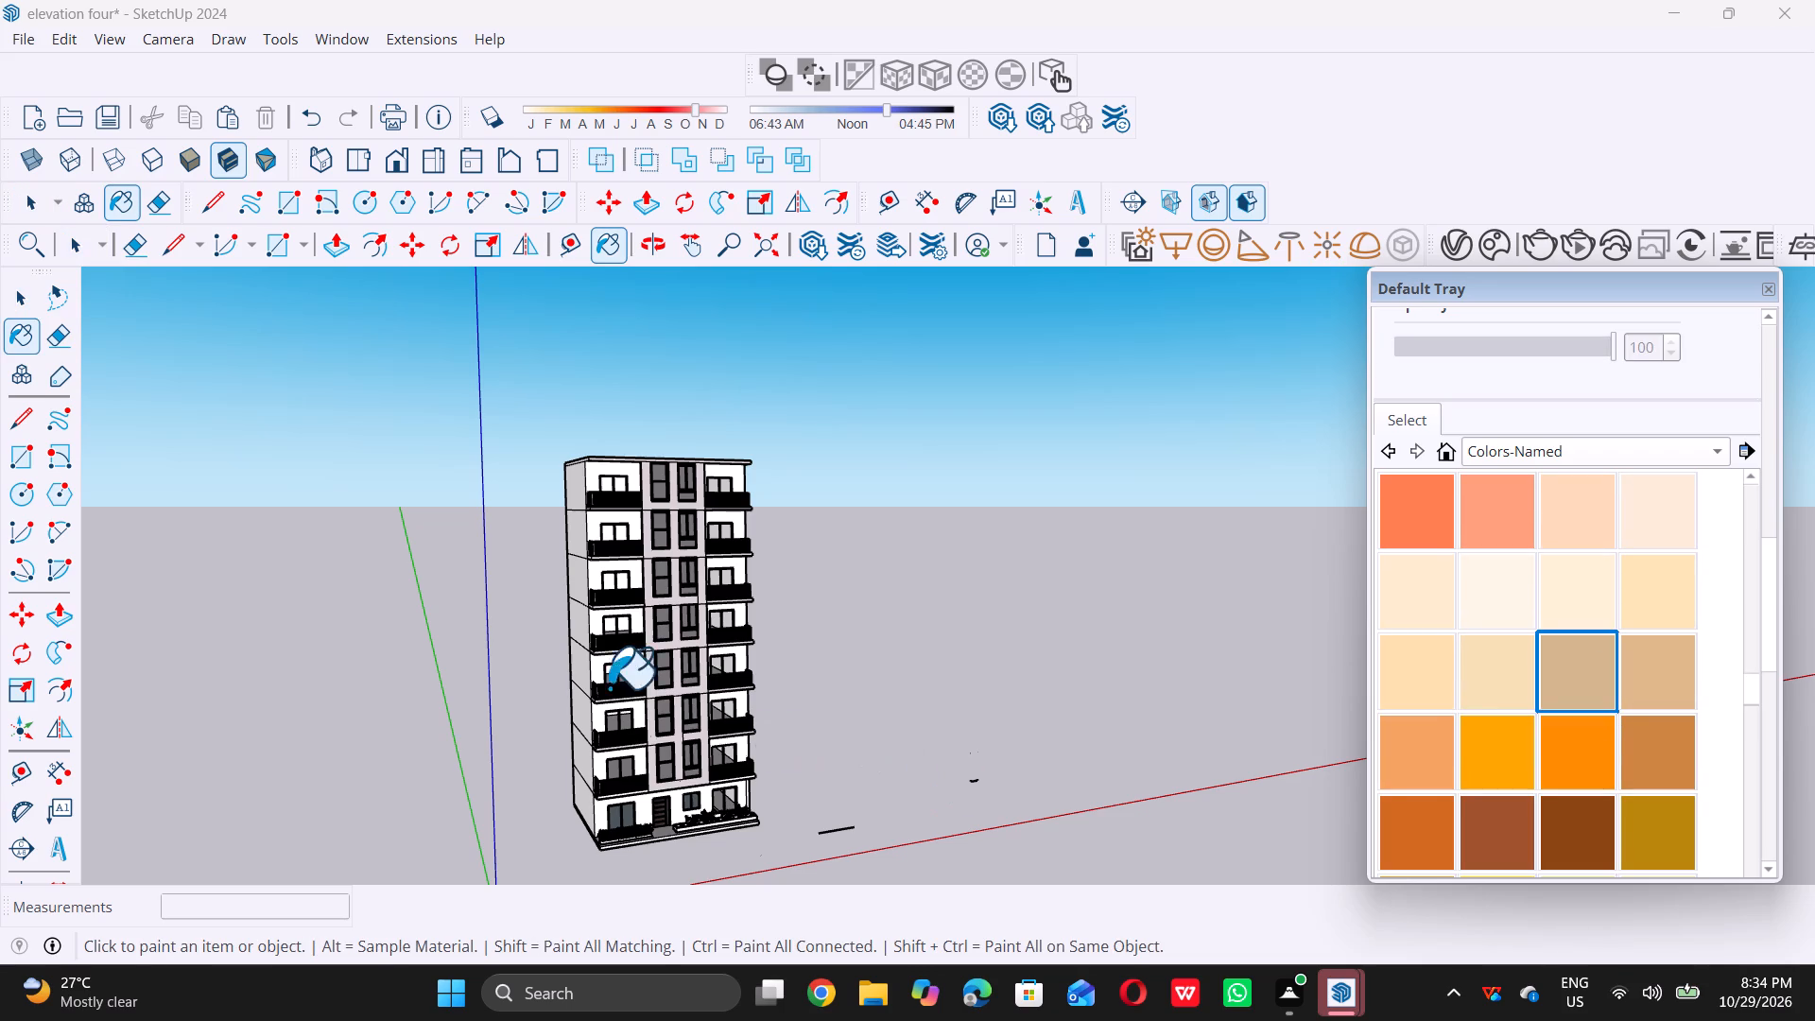
scroll(608, 678, "up", 14)
scroll(650, 742, "up", 4)
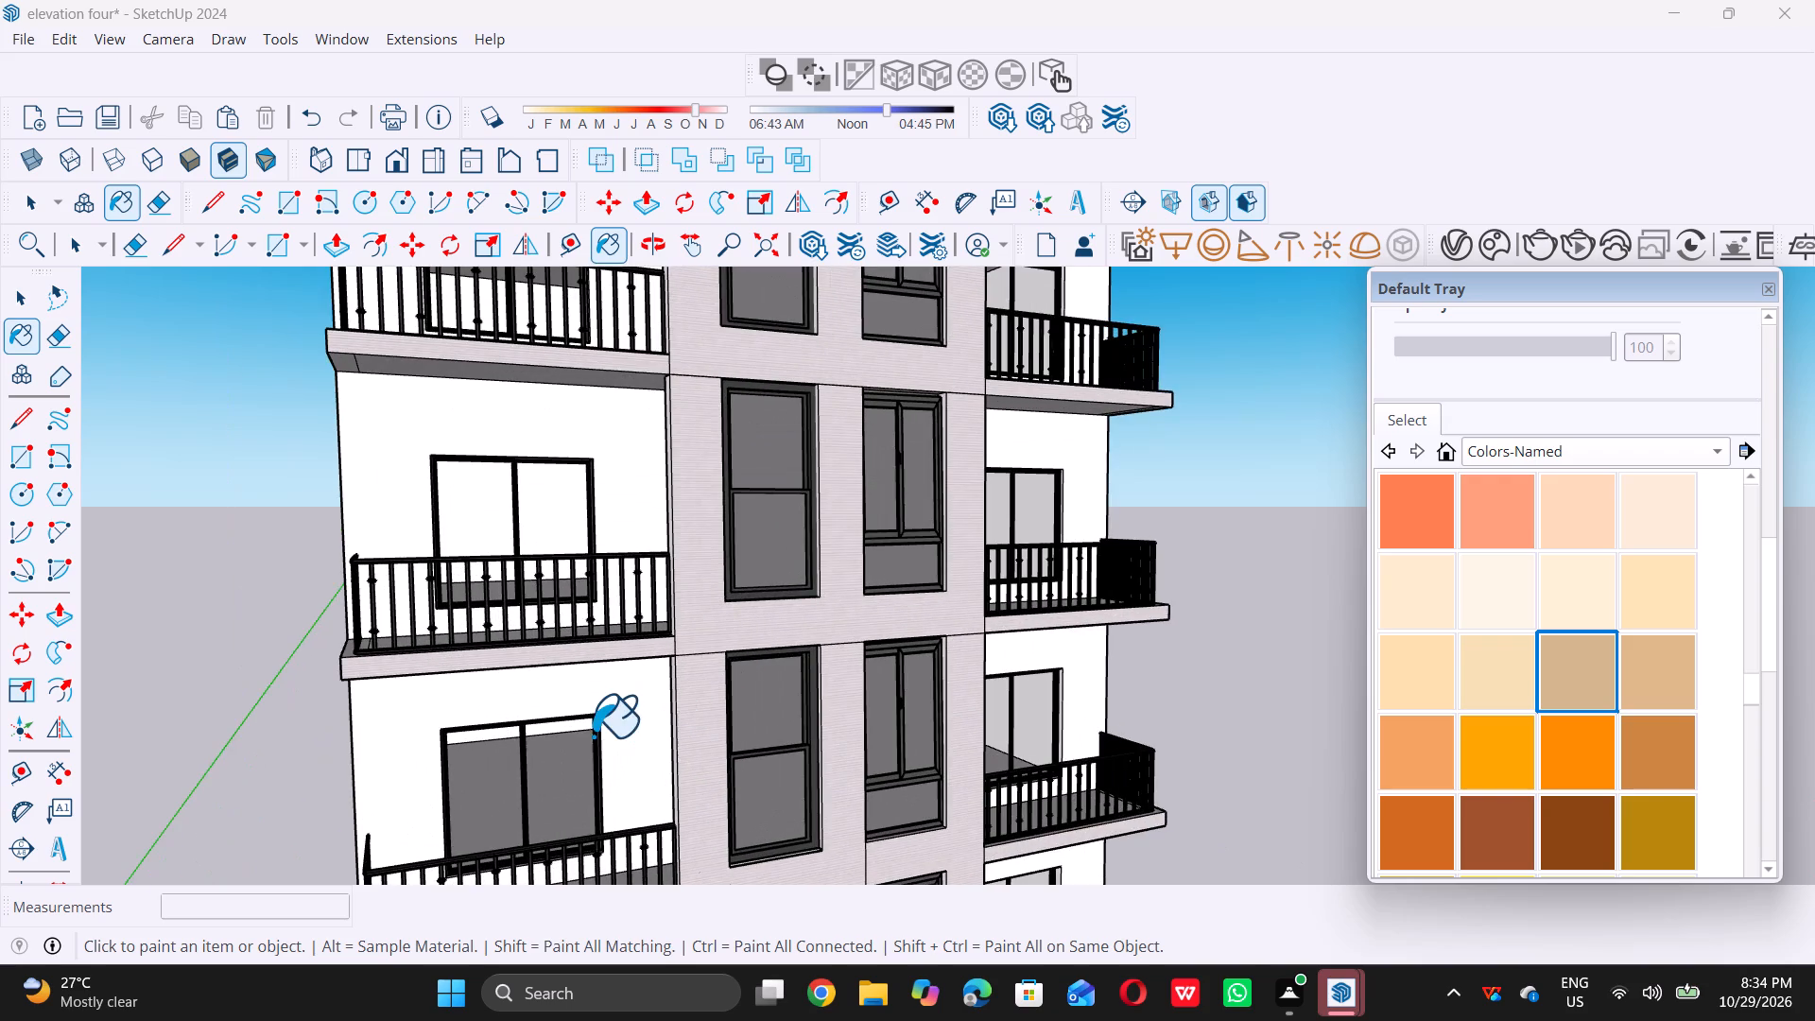
scroll(623, 728, "up", 4)
triple_click(626, 725)
scroll(626, 725, "down", 2)
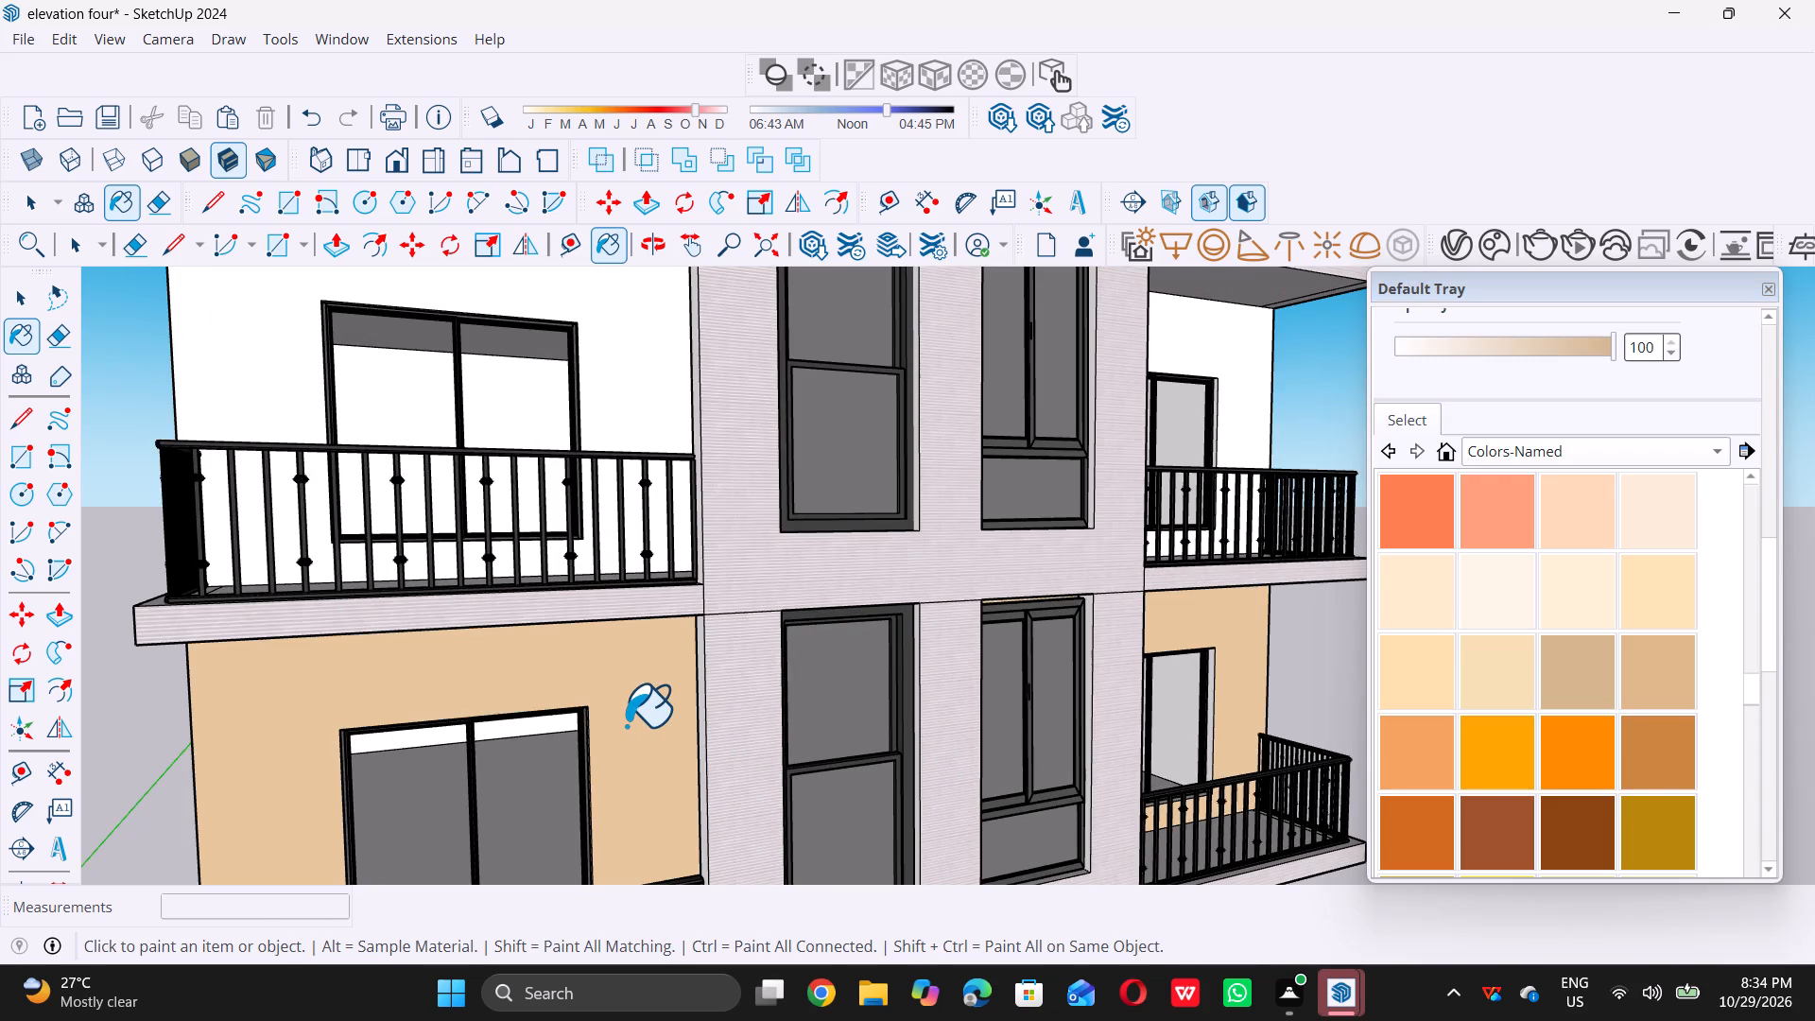
scroll(626, 725, "down", 8)
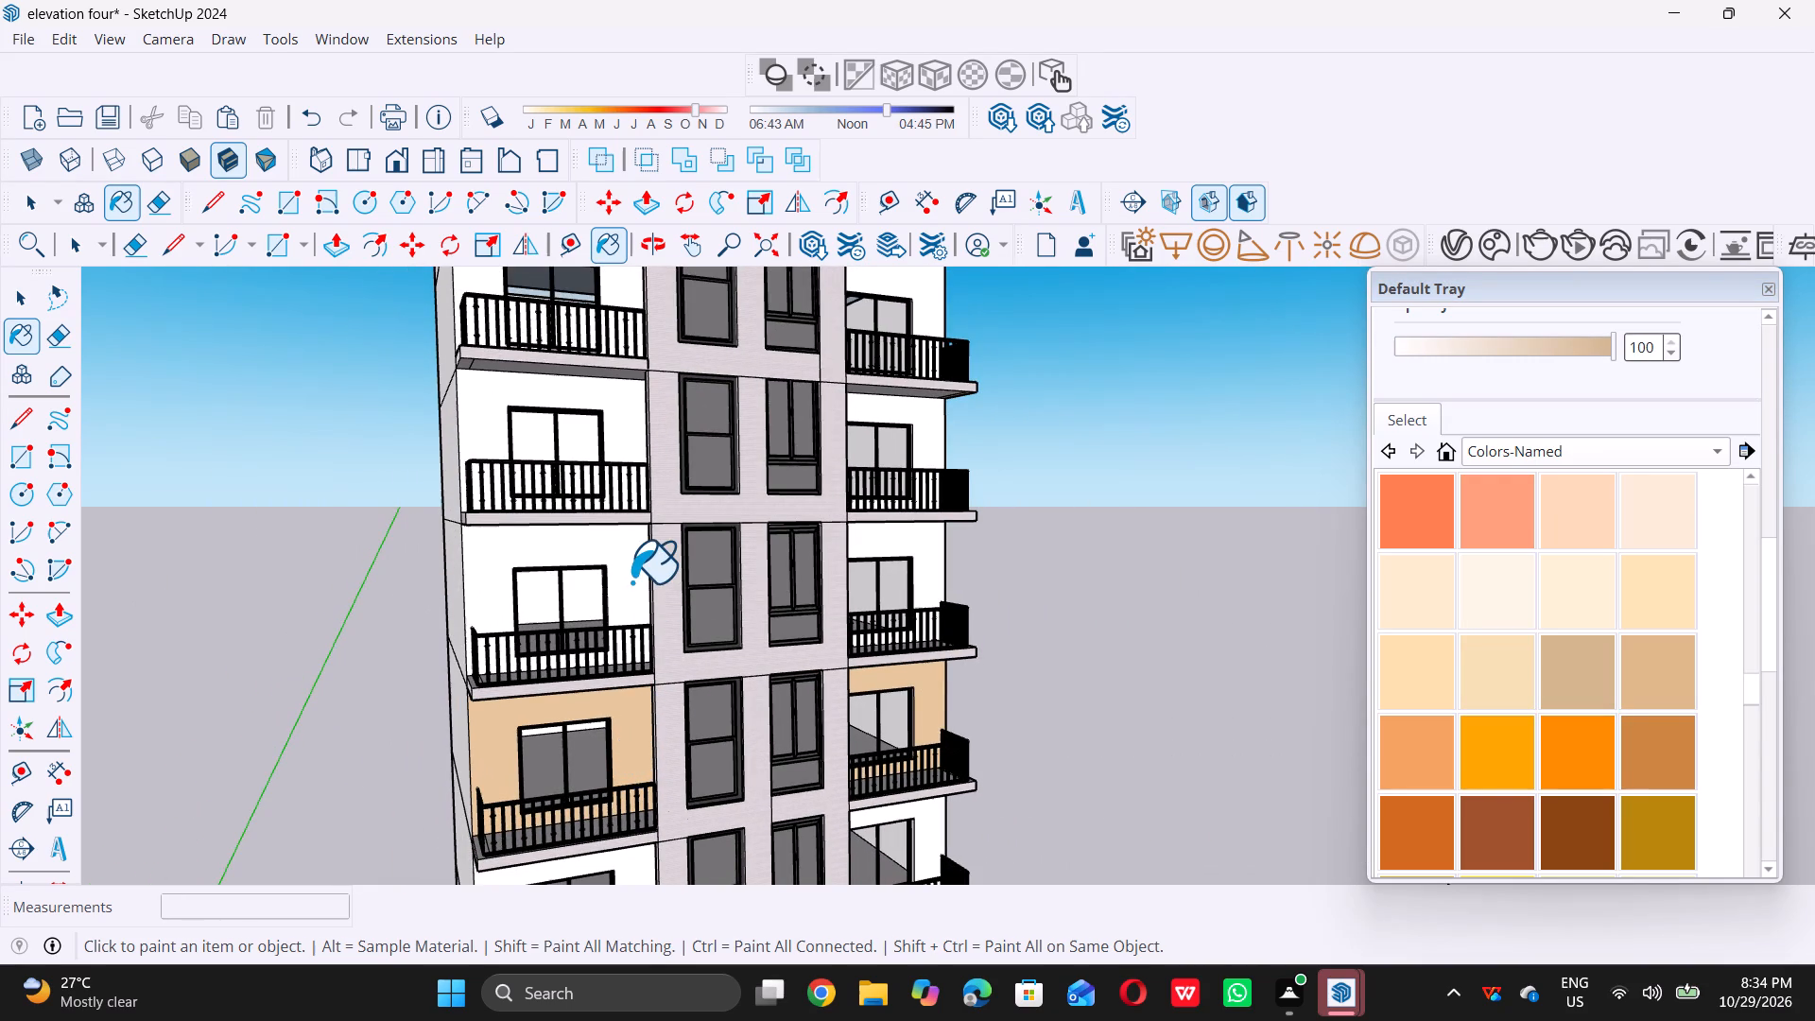
double_click(631, 580)
scroll(628, 661, "down", 11)
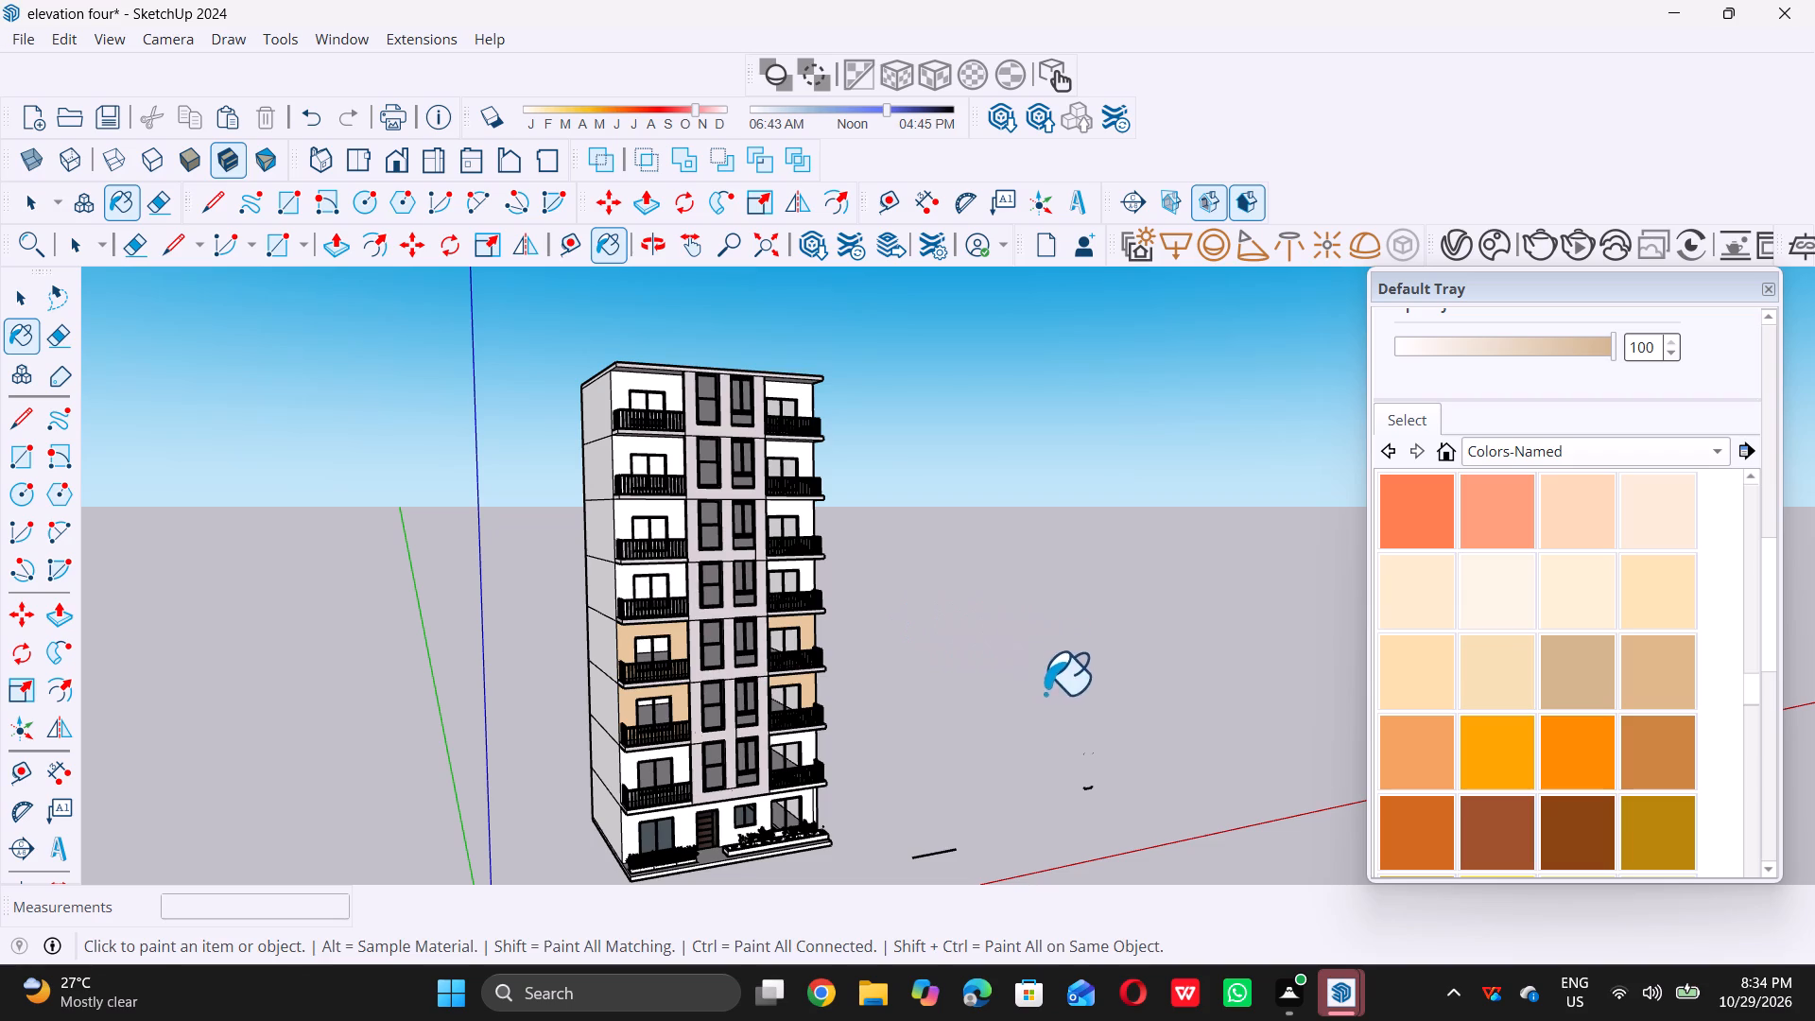
Edit the 0035_Tan material's HLS colour, setting saturation to 15 and lightness to 63.
key("space")
scroll(1375, 512, "up", 4)
scroll(1583, 343, "up", 5)
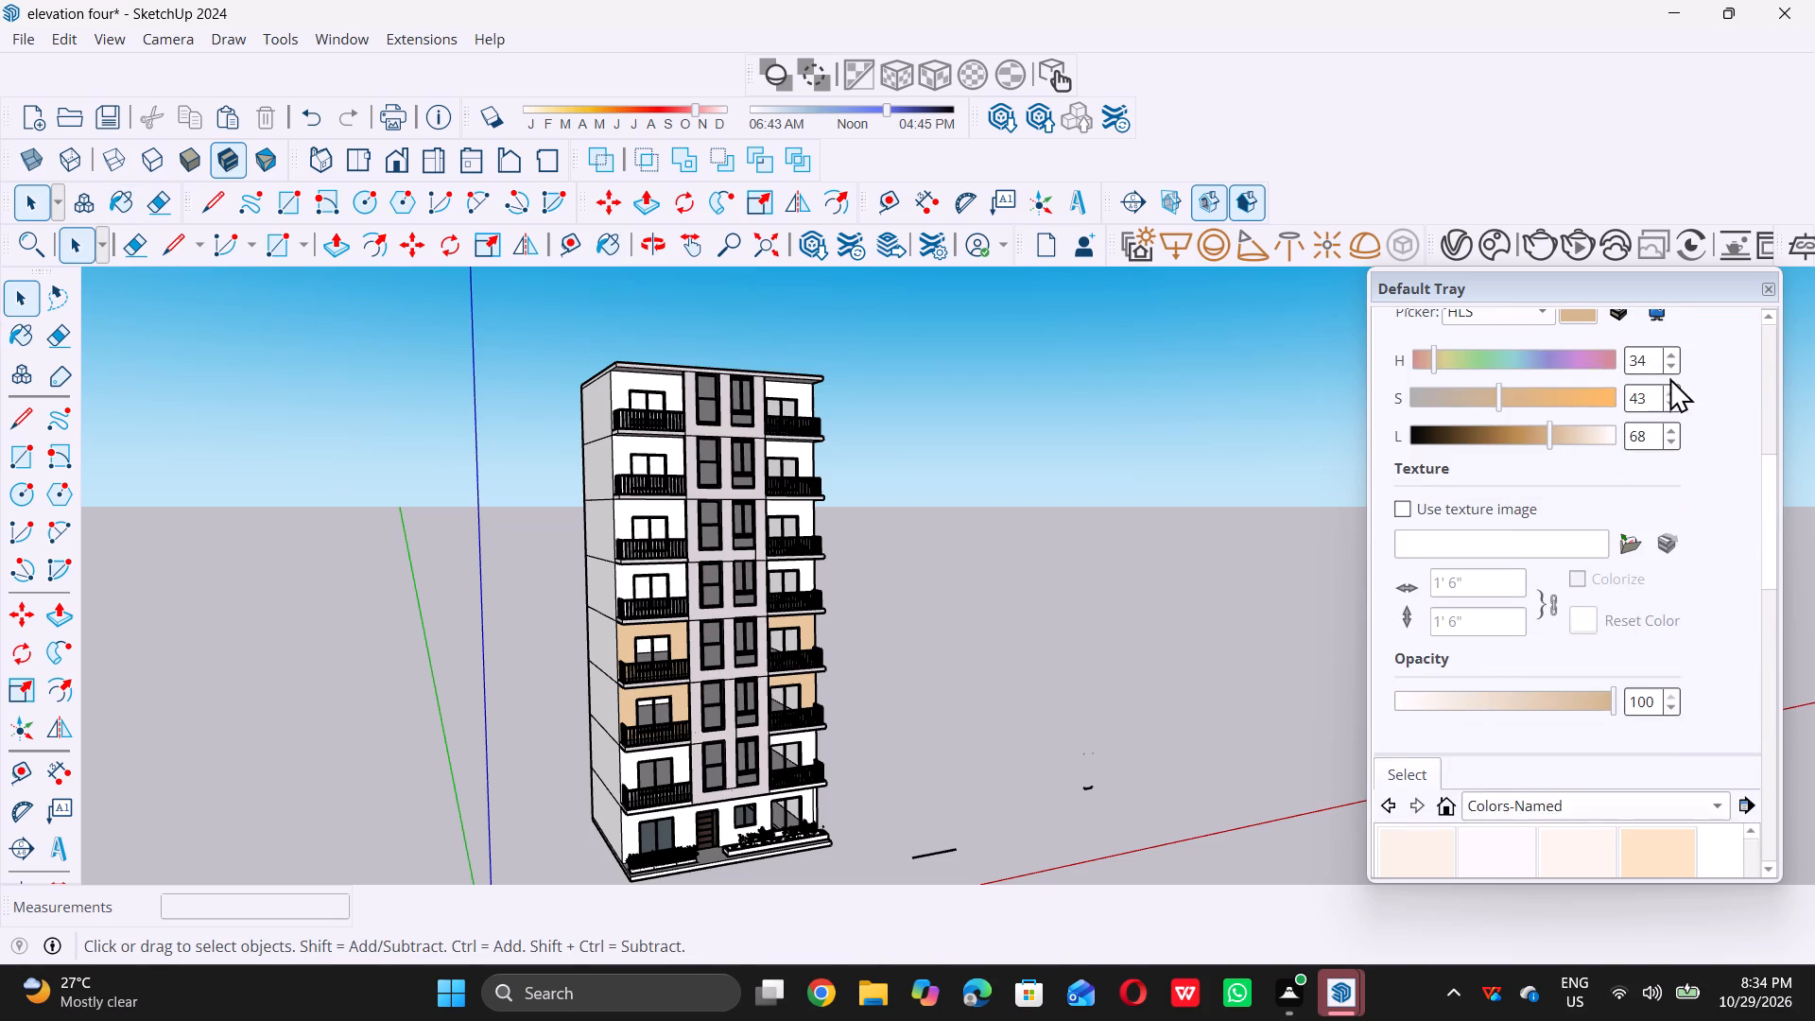
scroll(1649, 428, "up", 5)
scroll(1638, 478, "down", 2)
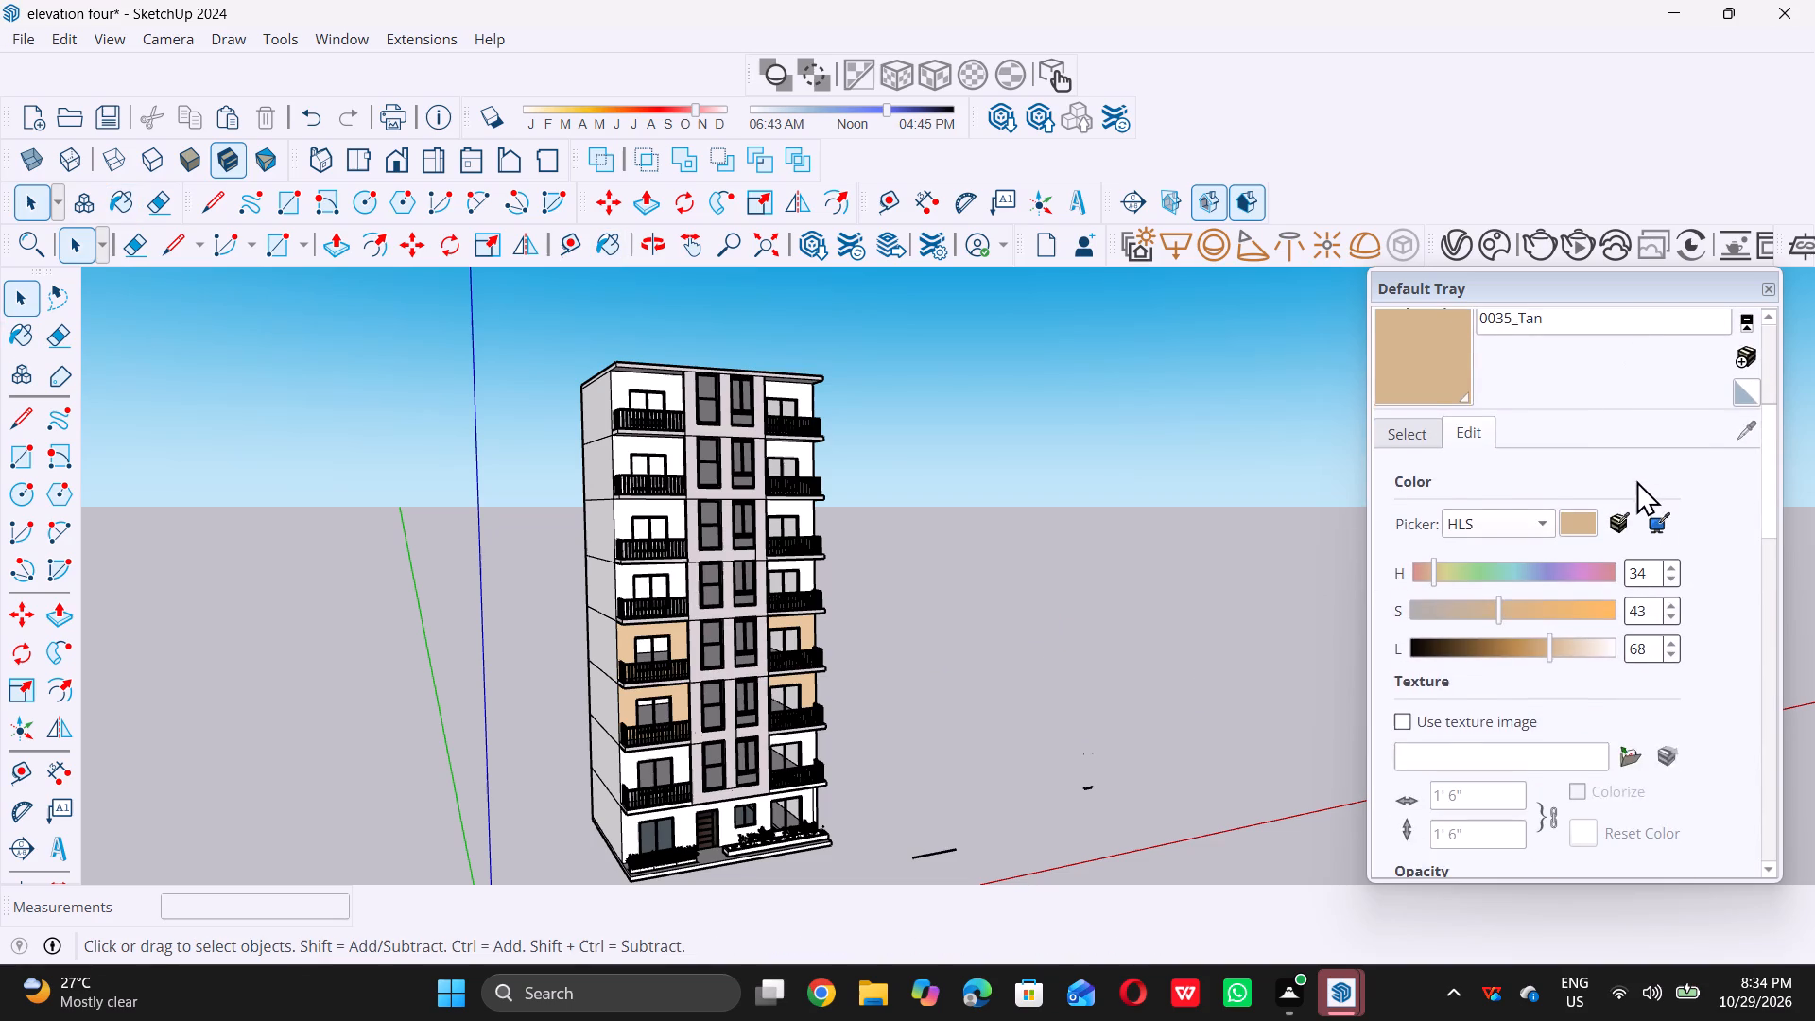
scroll(1636, 480, "down", 1)
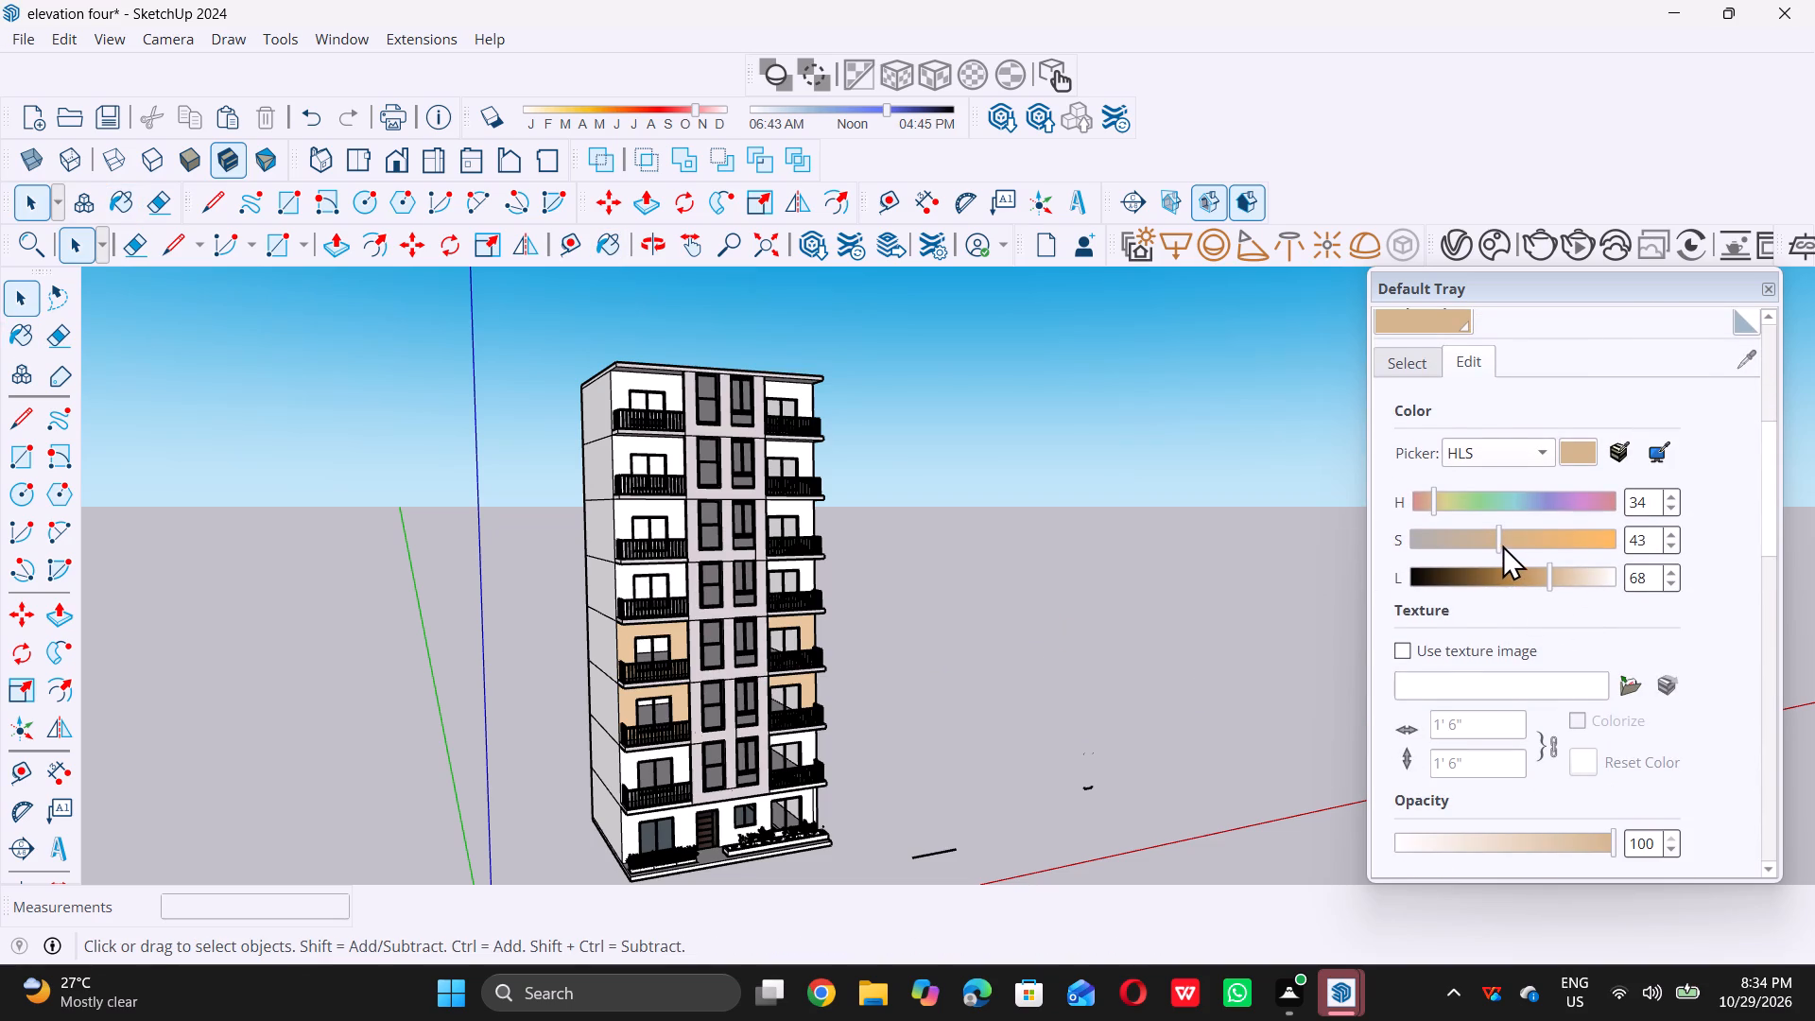
triple_click(1494, 543)
triple_click(1492, 540)
double_click(1489, 541)
left_click_drag(1484, 544, 1478, 545)
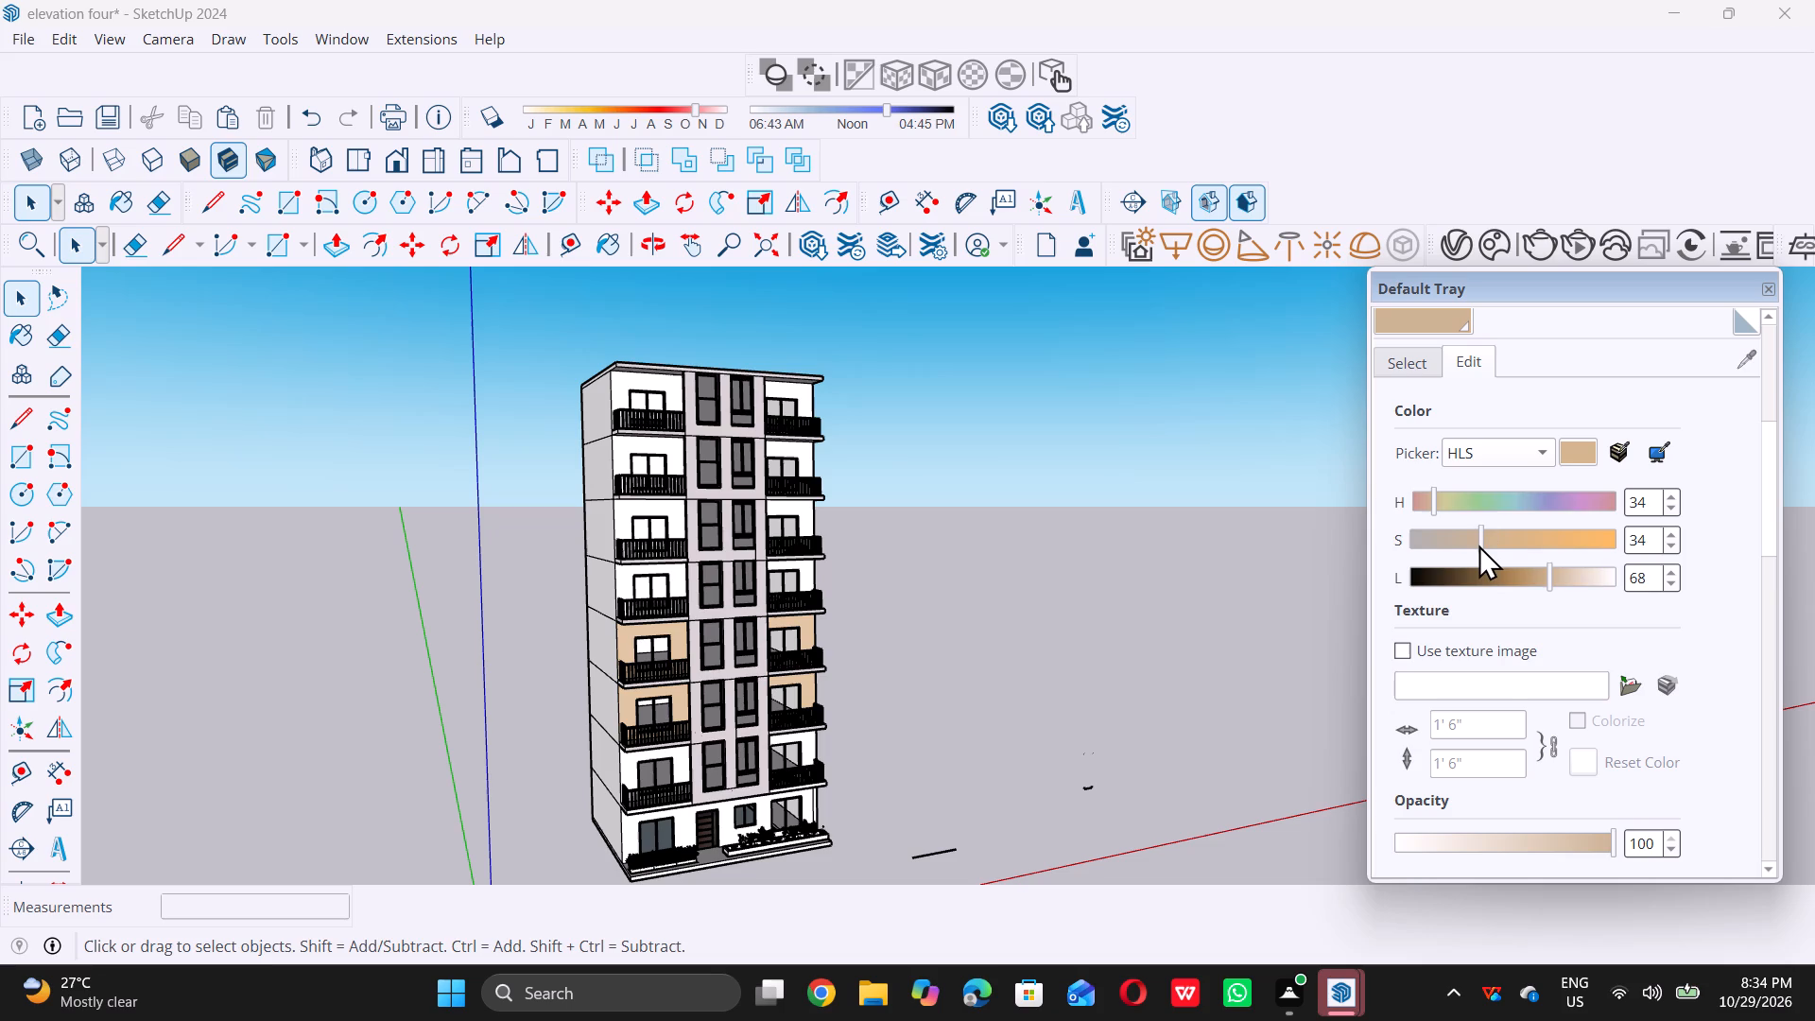
left_click_drag(1478, 545, 1453, 543)
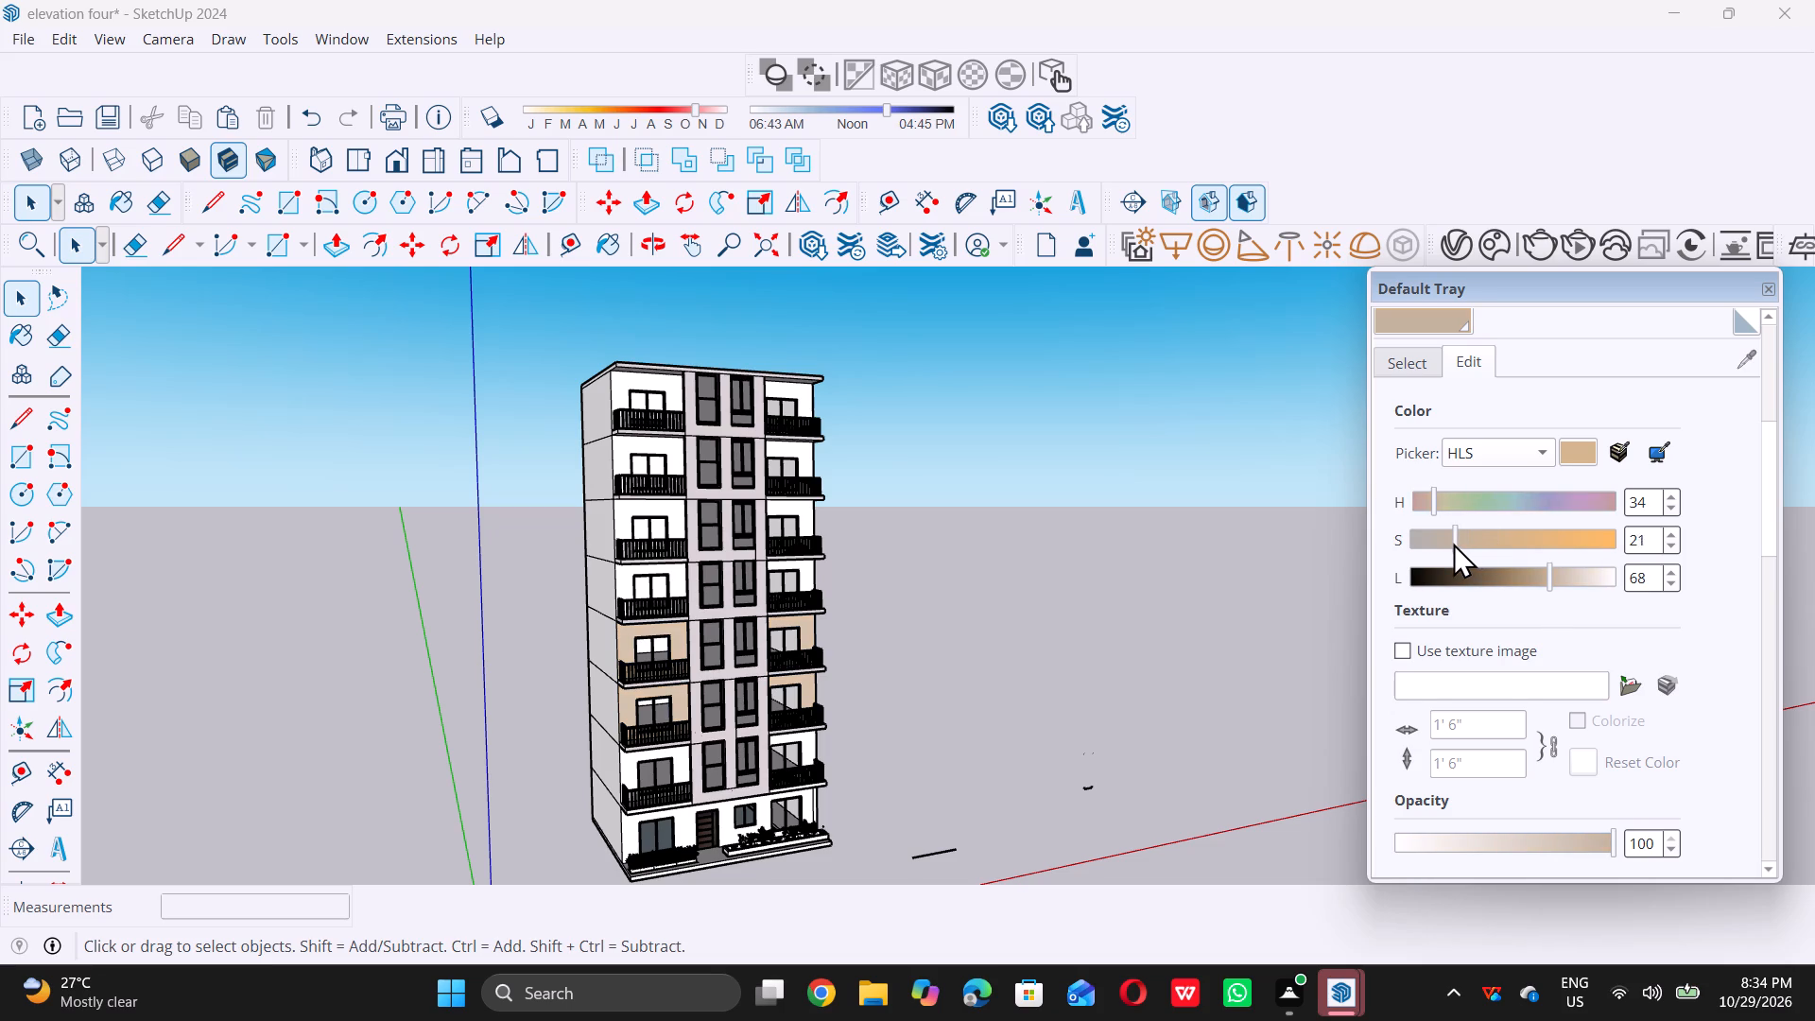
left_click_drag(1453, 543, 1442, 543)
left_click(1442, 543)
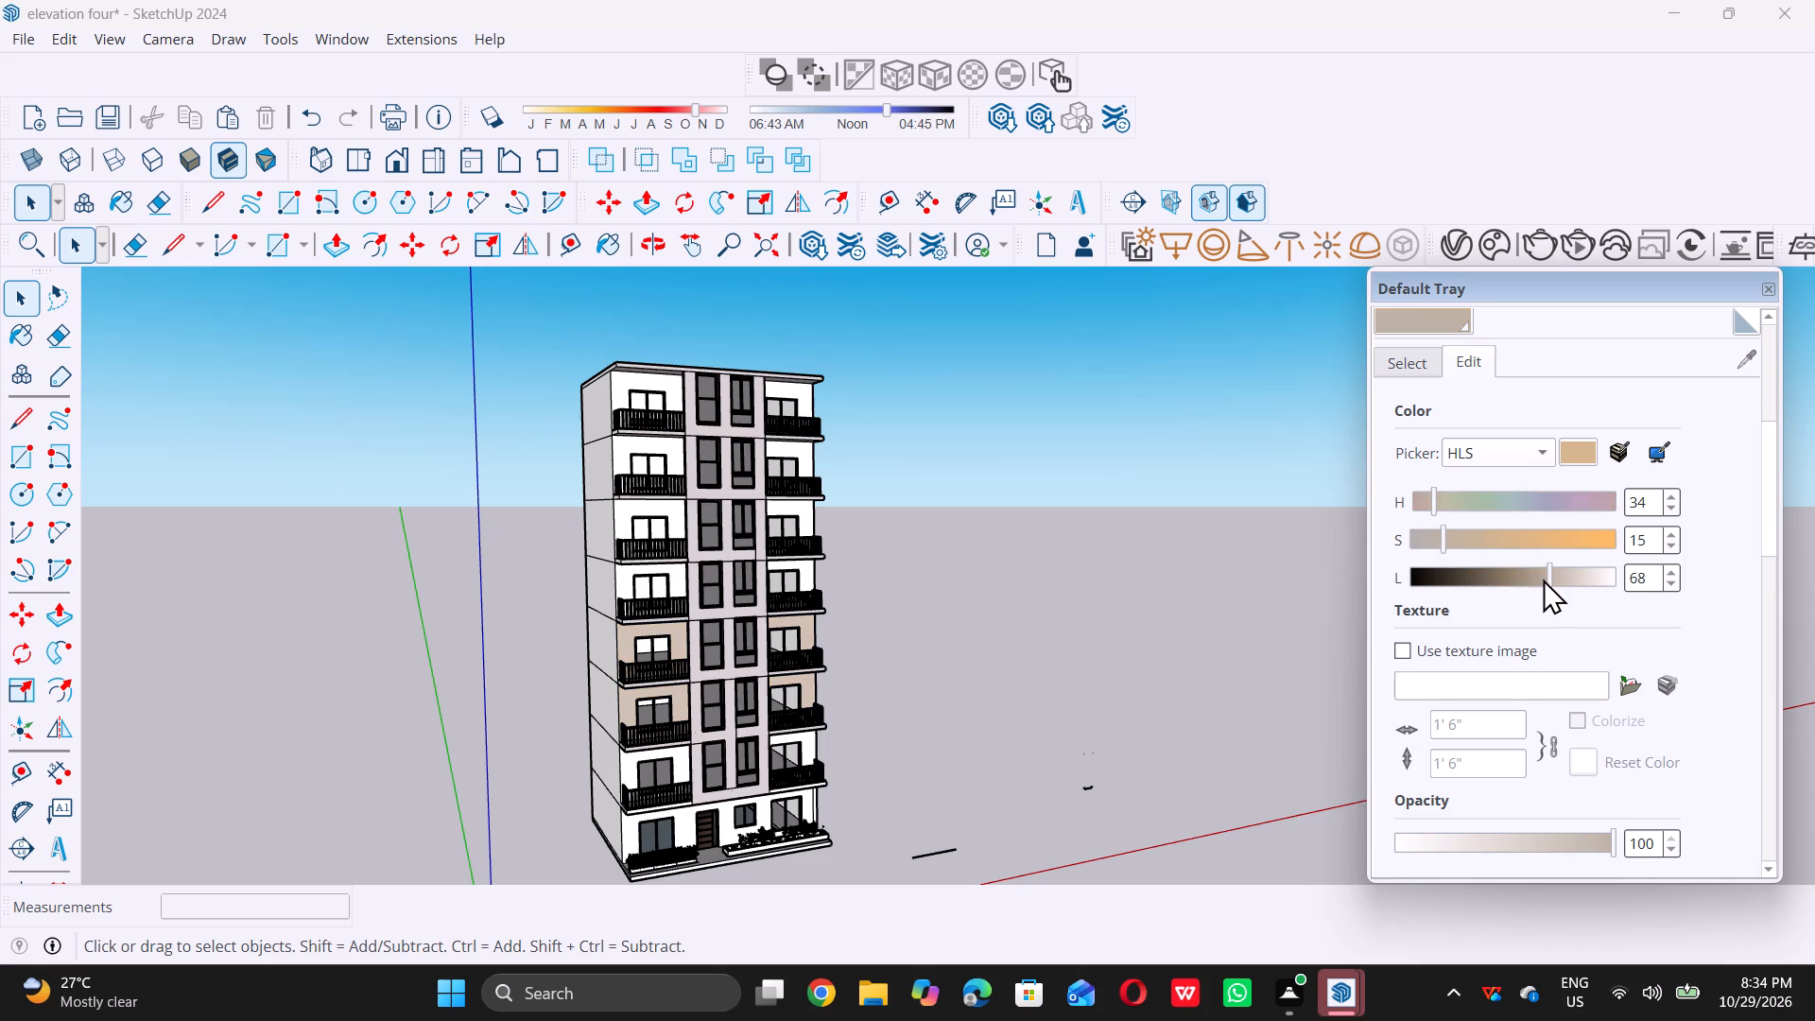
double_click(1547, 580)
double_click(1539, 580)
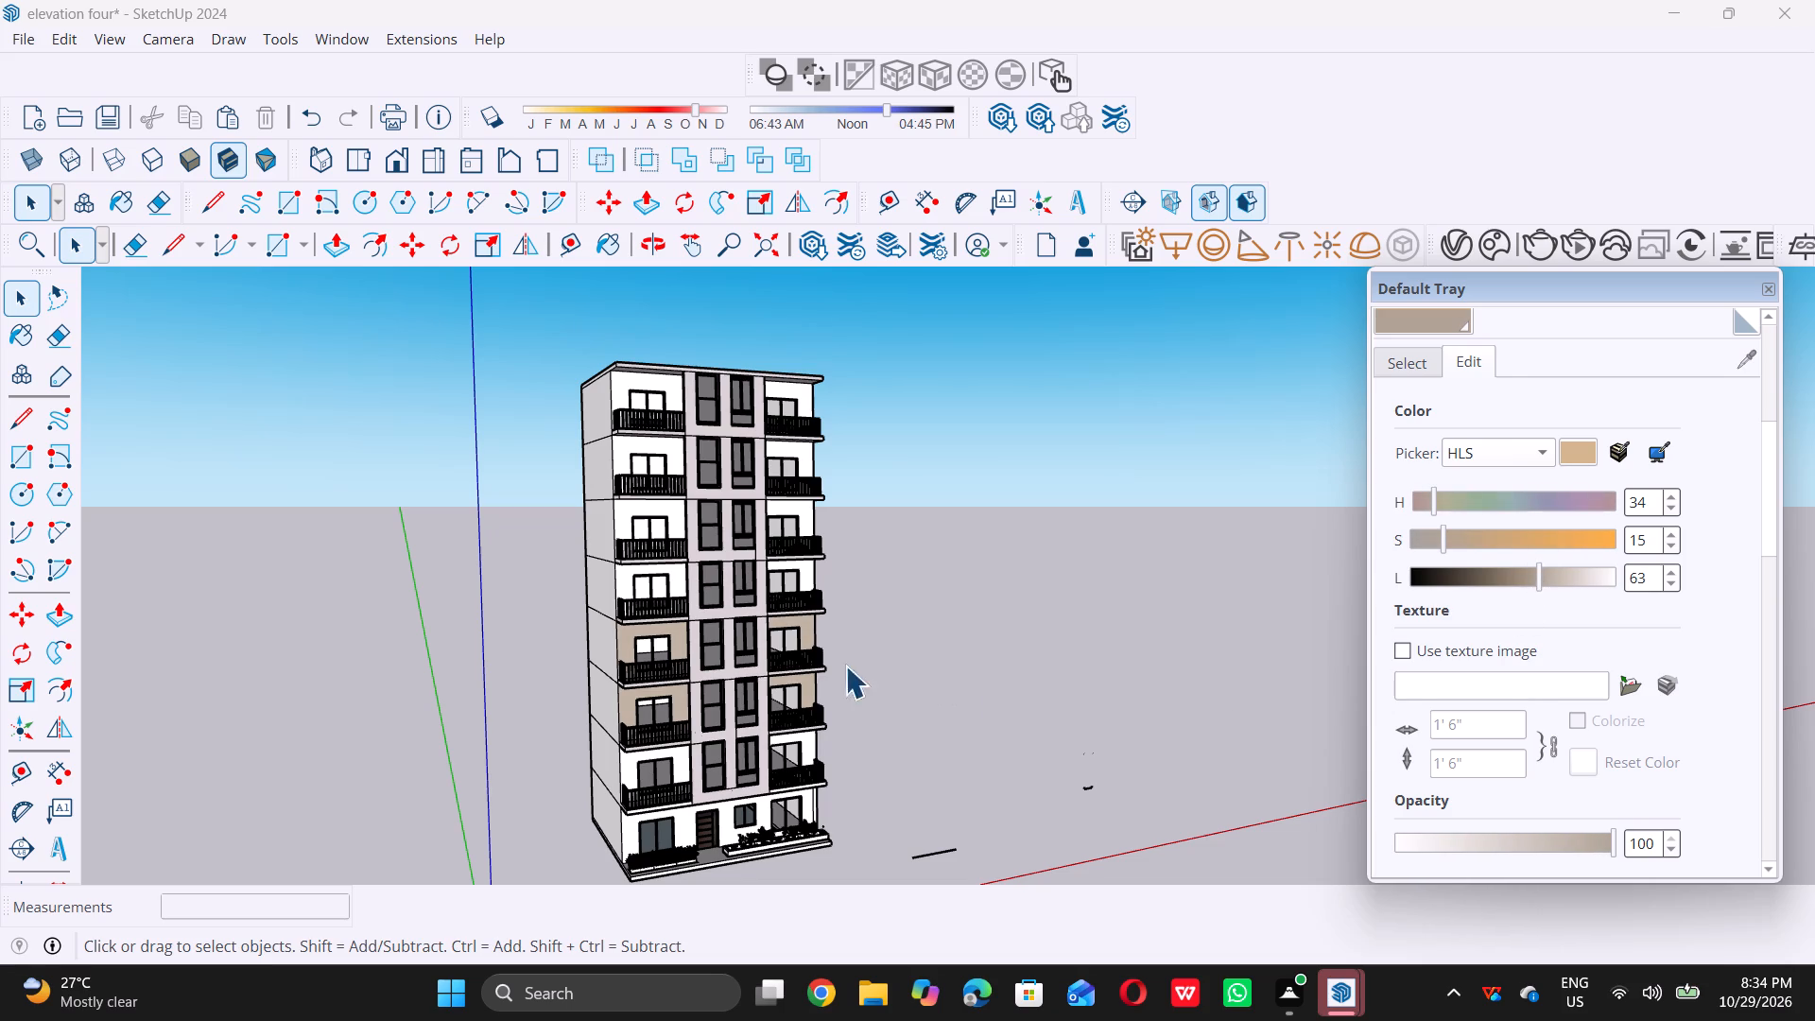
Paint the left and right balcony walls on the four uppermost floors with the edited 0035_Tan.
scroll(618, 631, "up", 9)
scroll(709, 639, "up", 7)
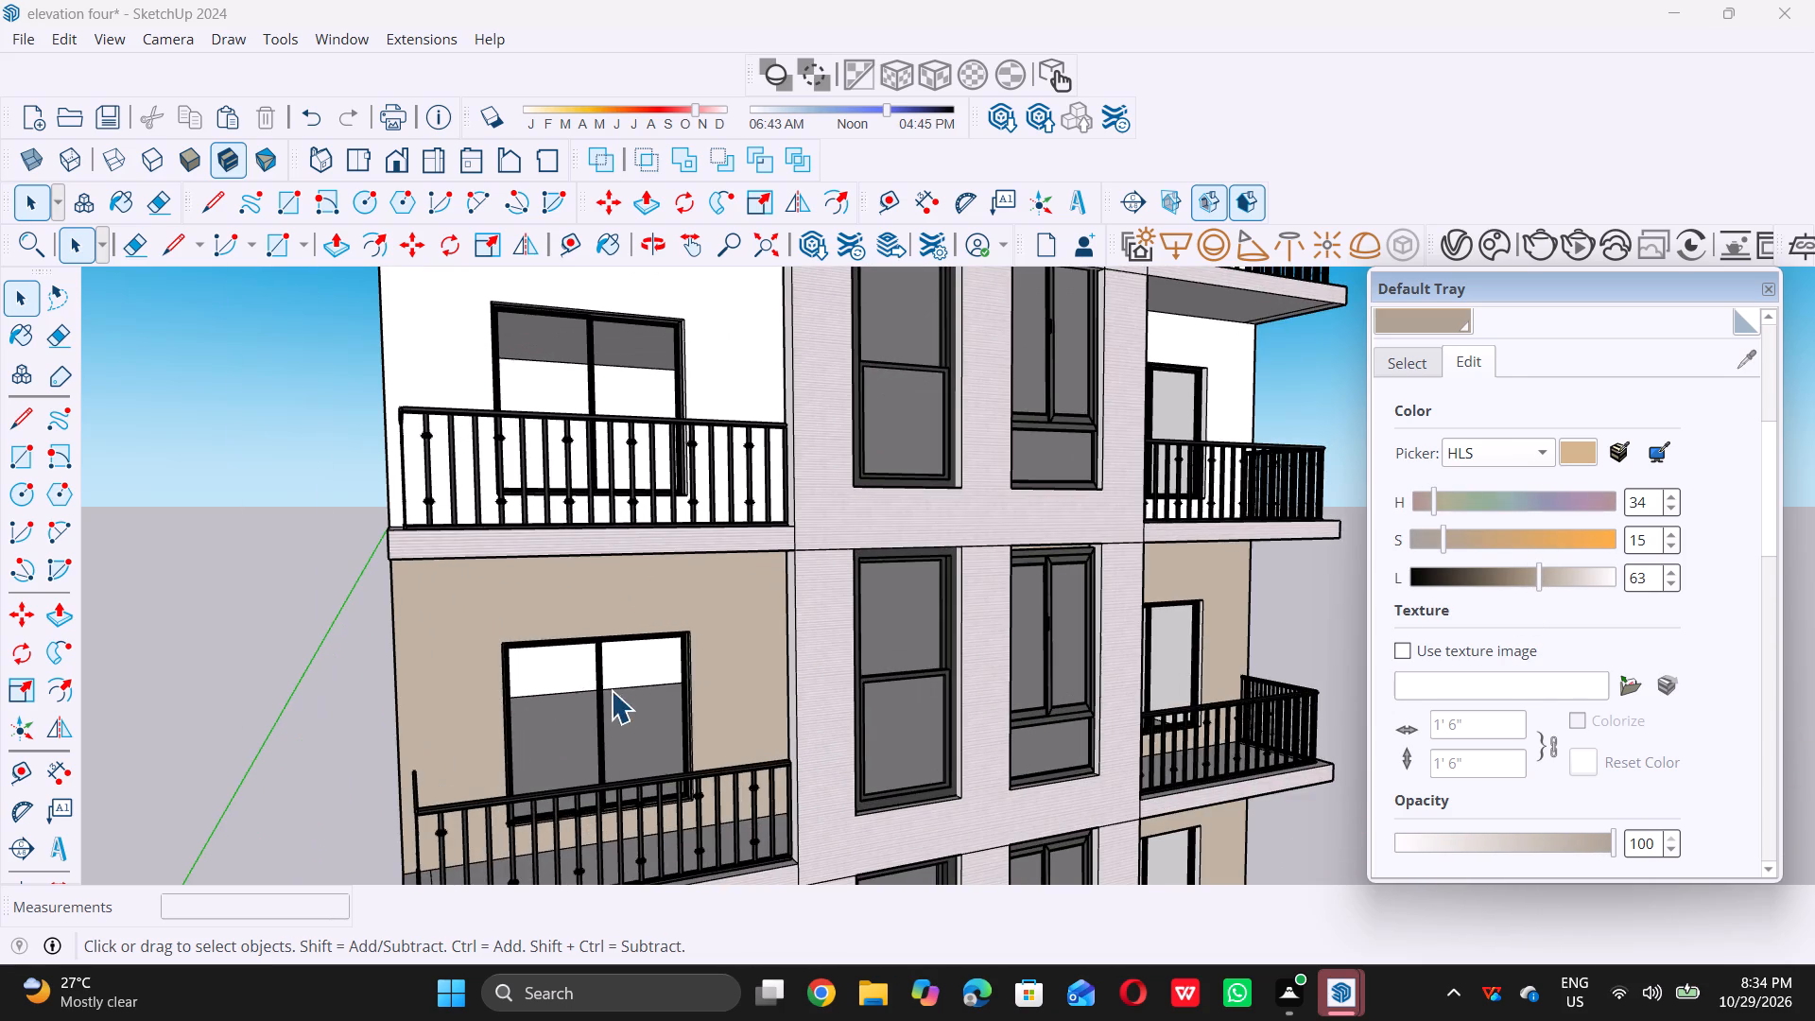
scroll(573, 712, "down", 13)
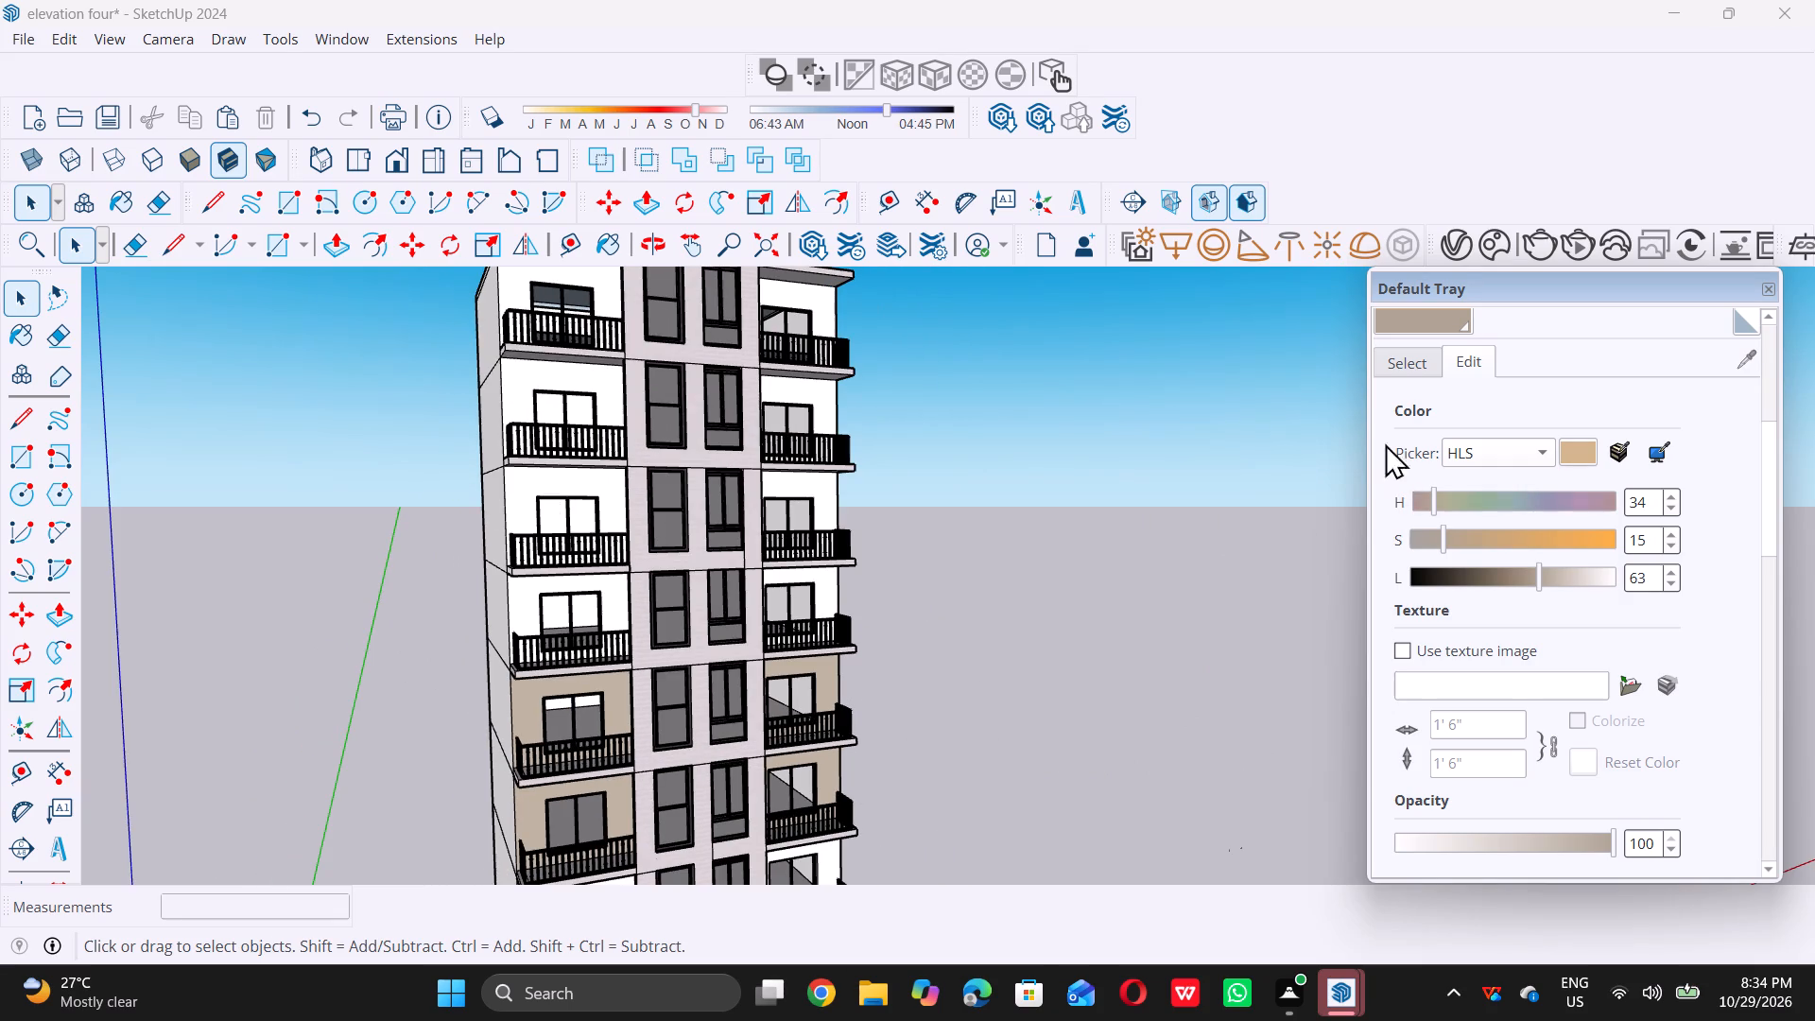
scroll(1373, 424, "up", 6)
double_click(1426, 701)
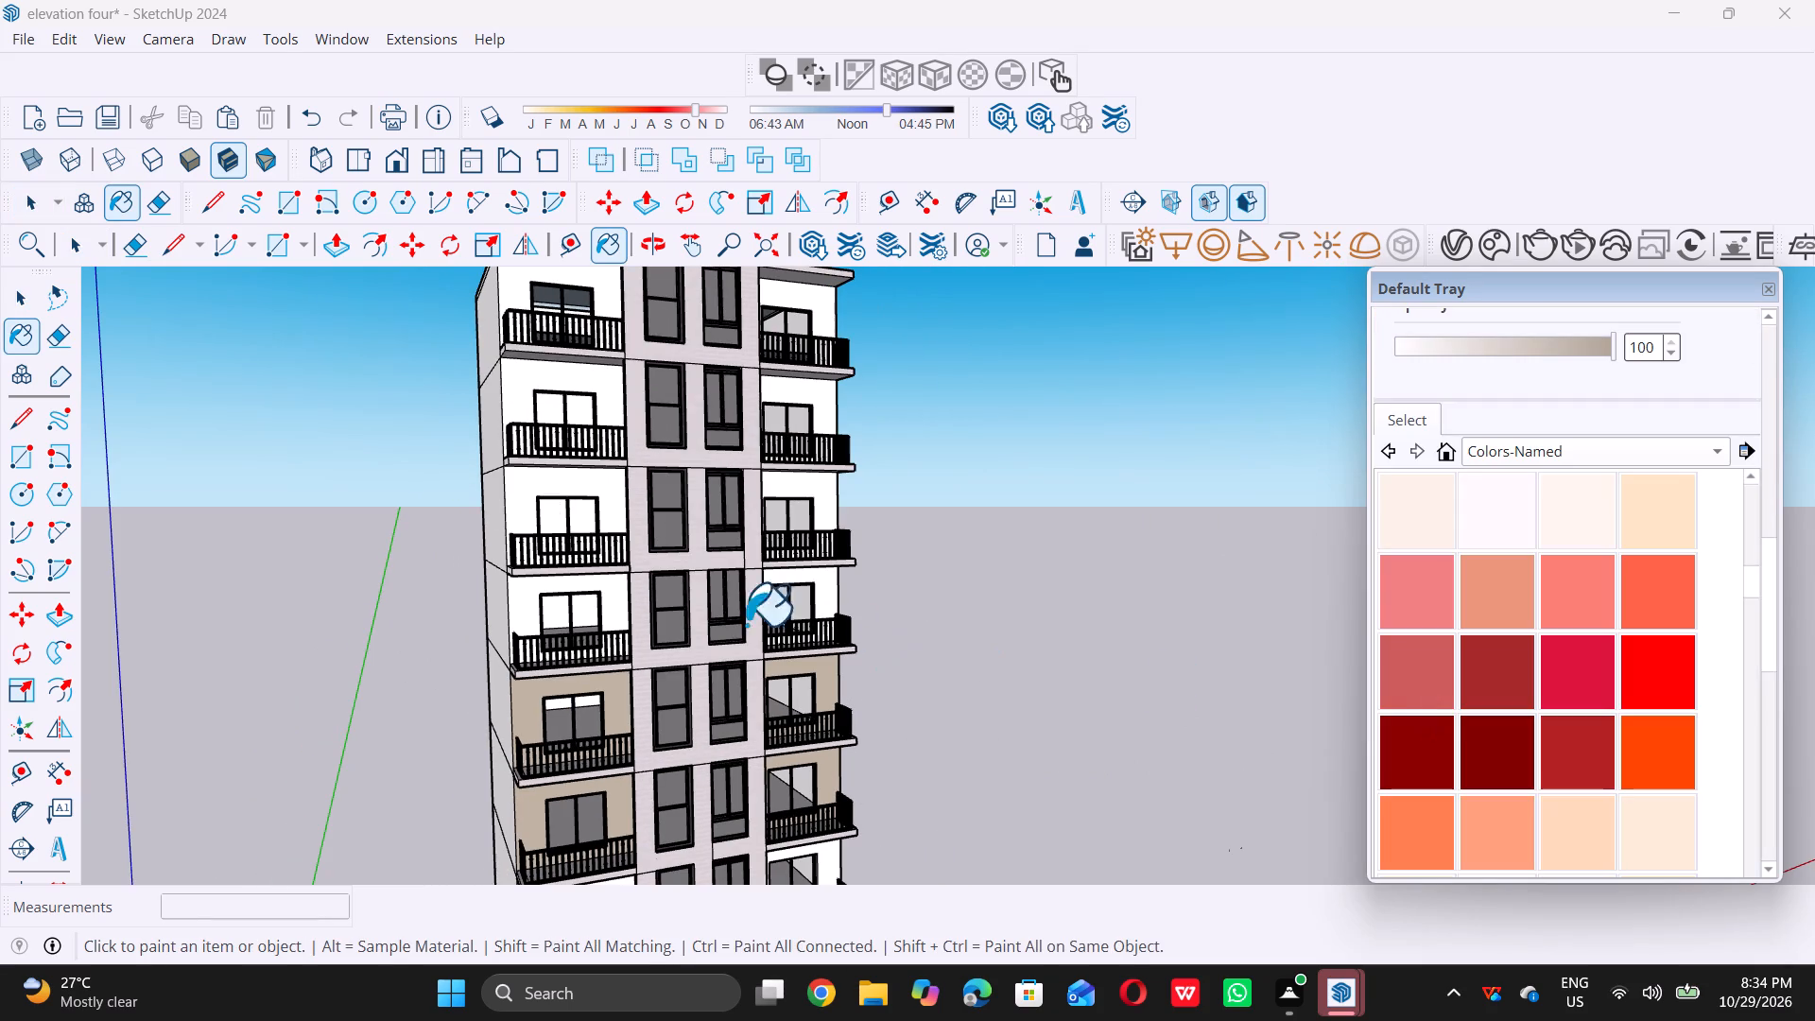
scroll(837, 569, "up", 9)
left_click(822, 596)
double_click(820, 419)
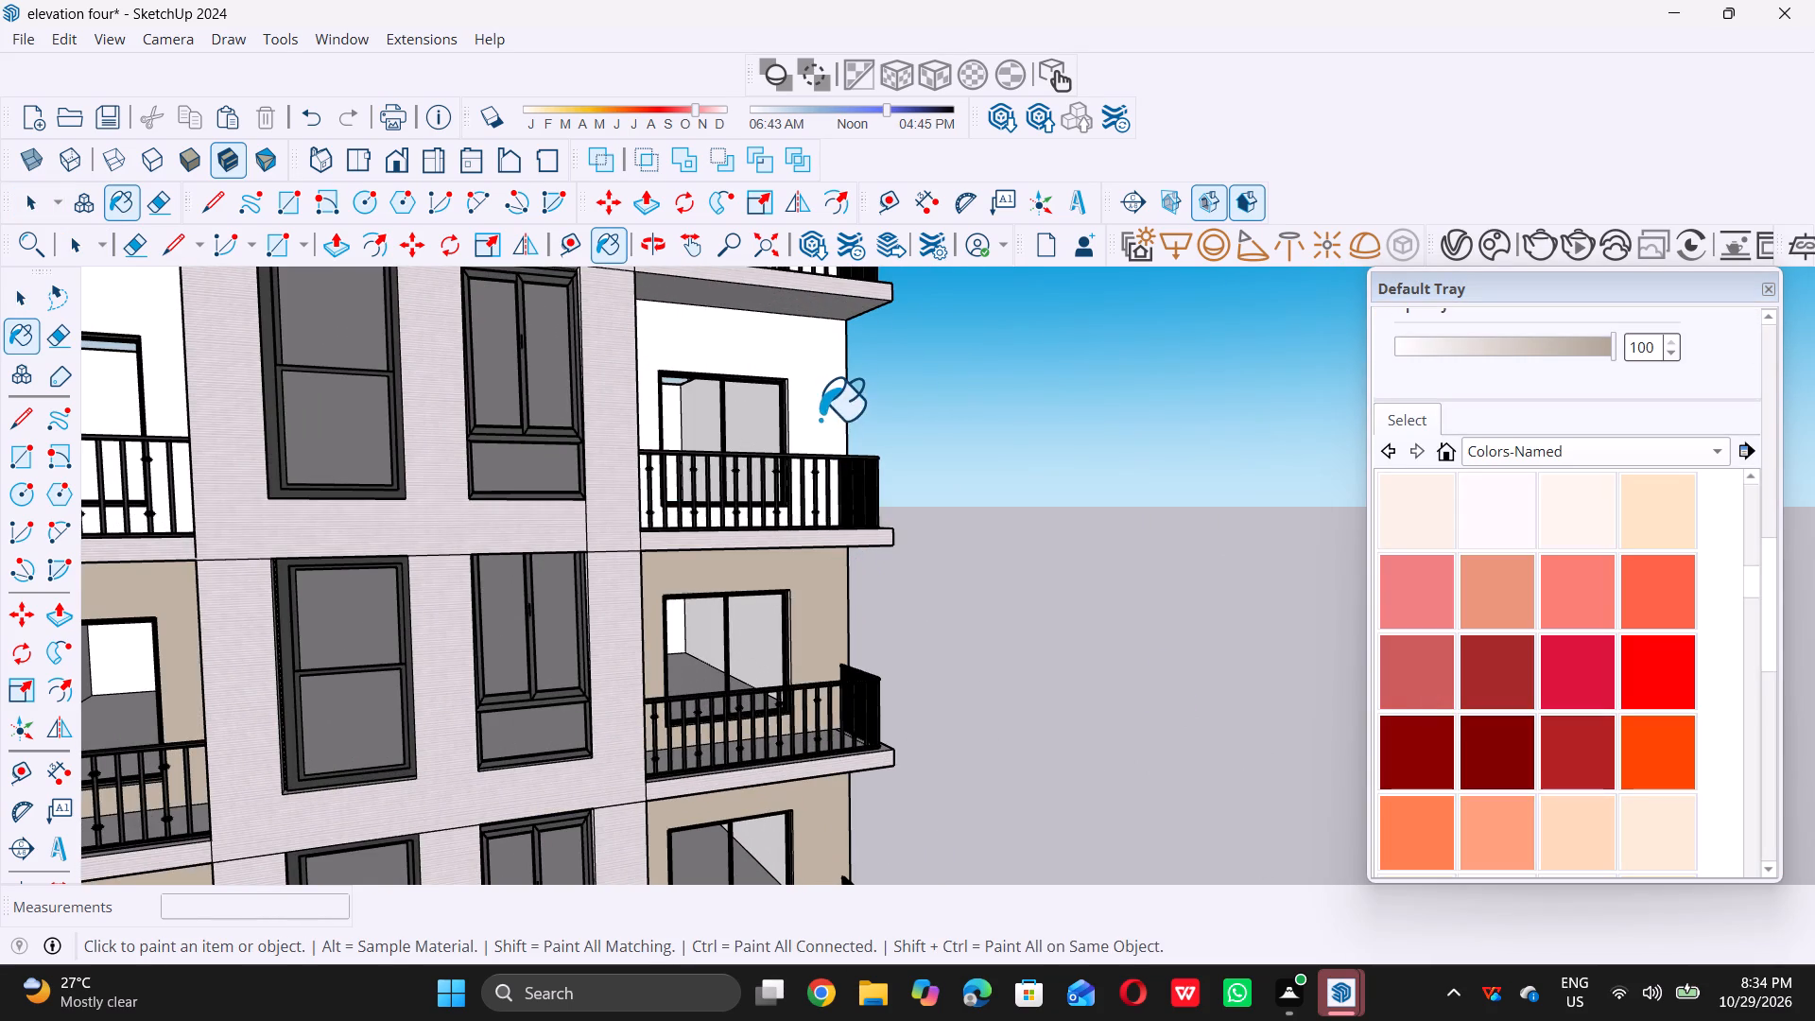
scroll(862, 540, "down", 11)
scroll(725, 464, "up", 4)
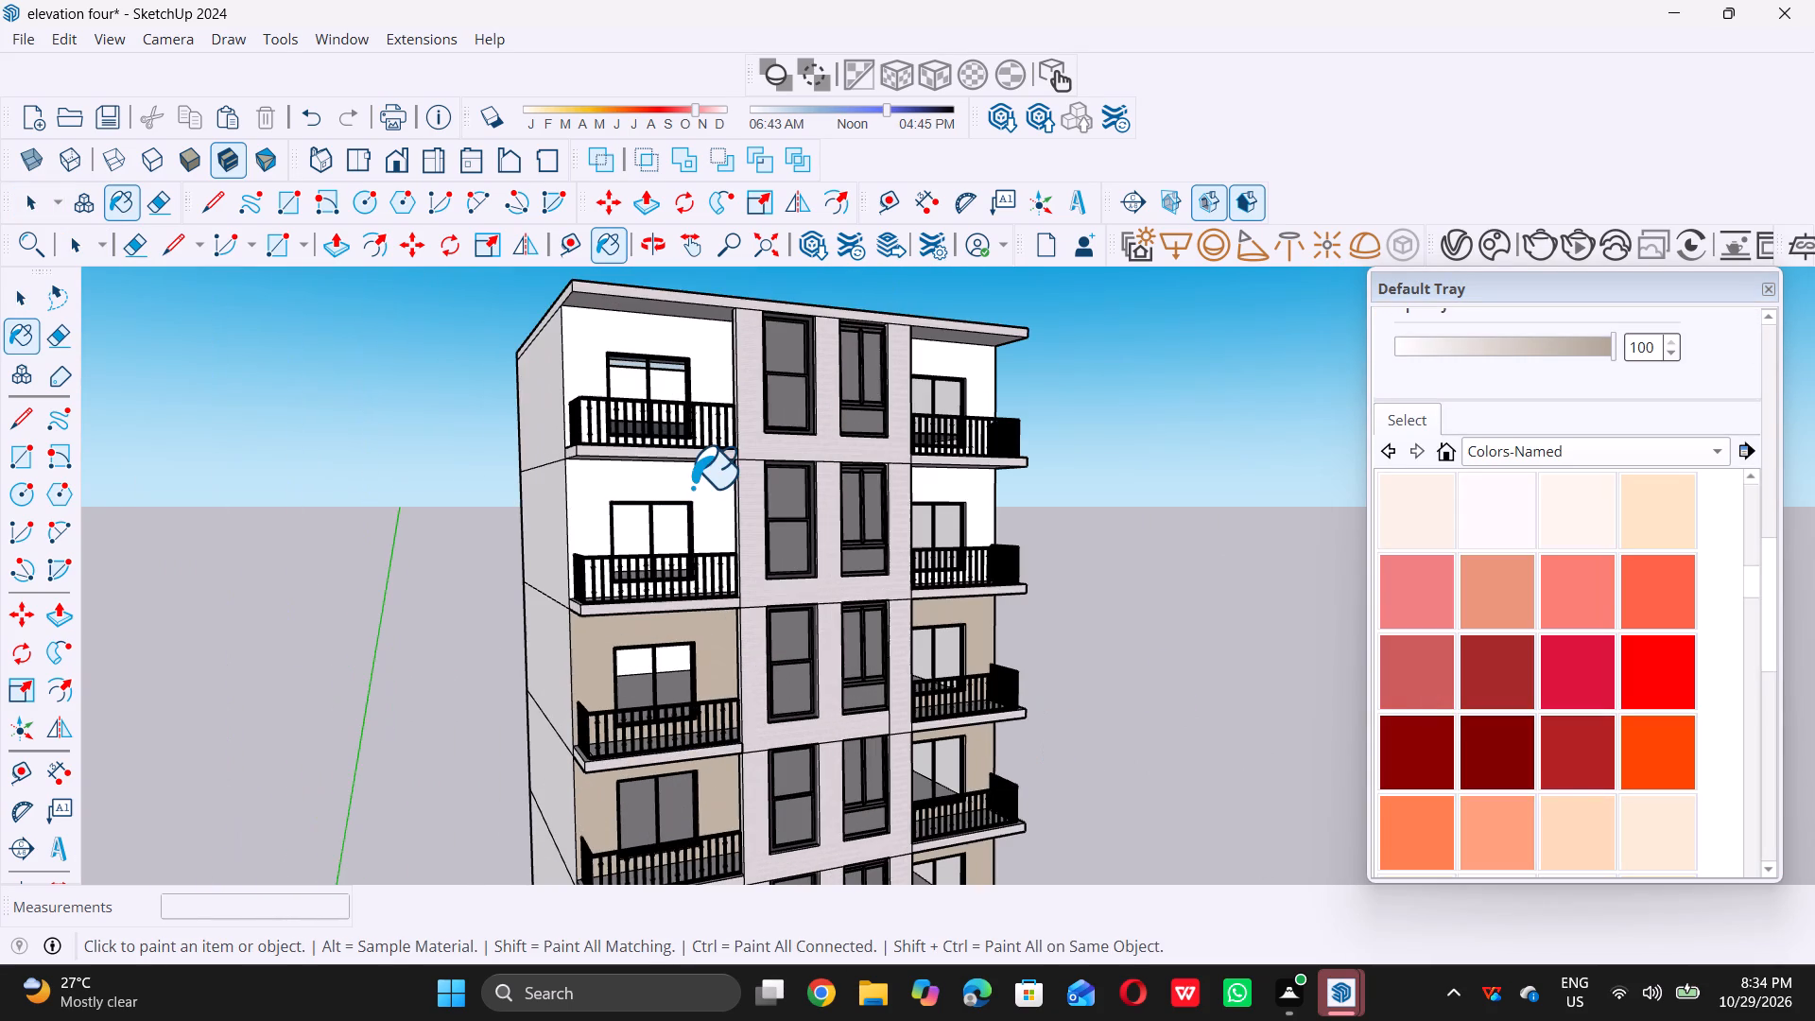
left_click(698, 487)
double_click(702, 372)
Paint the lowest balcony-level walls and the ground-floor front wall, including its narrow right-end strip, with the edited 0035_Tan.
scroll(691, 377, "down", 8)
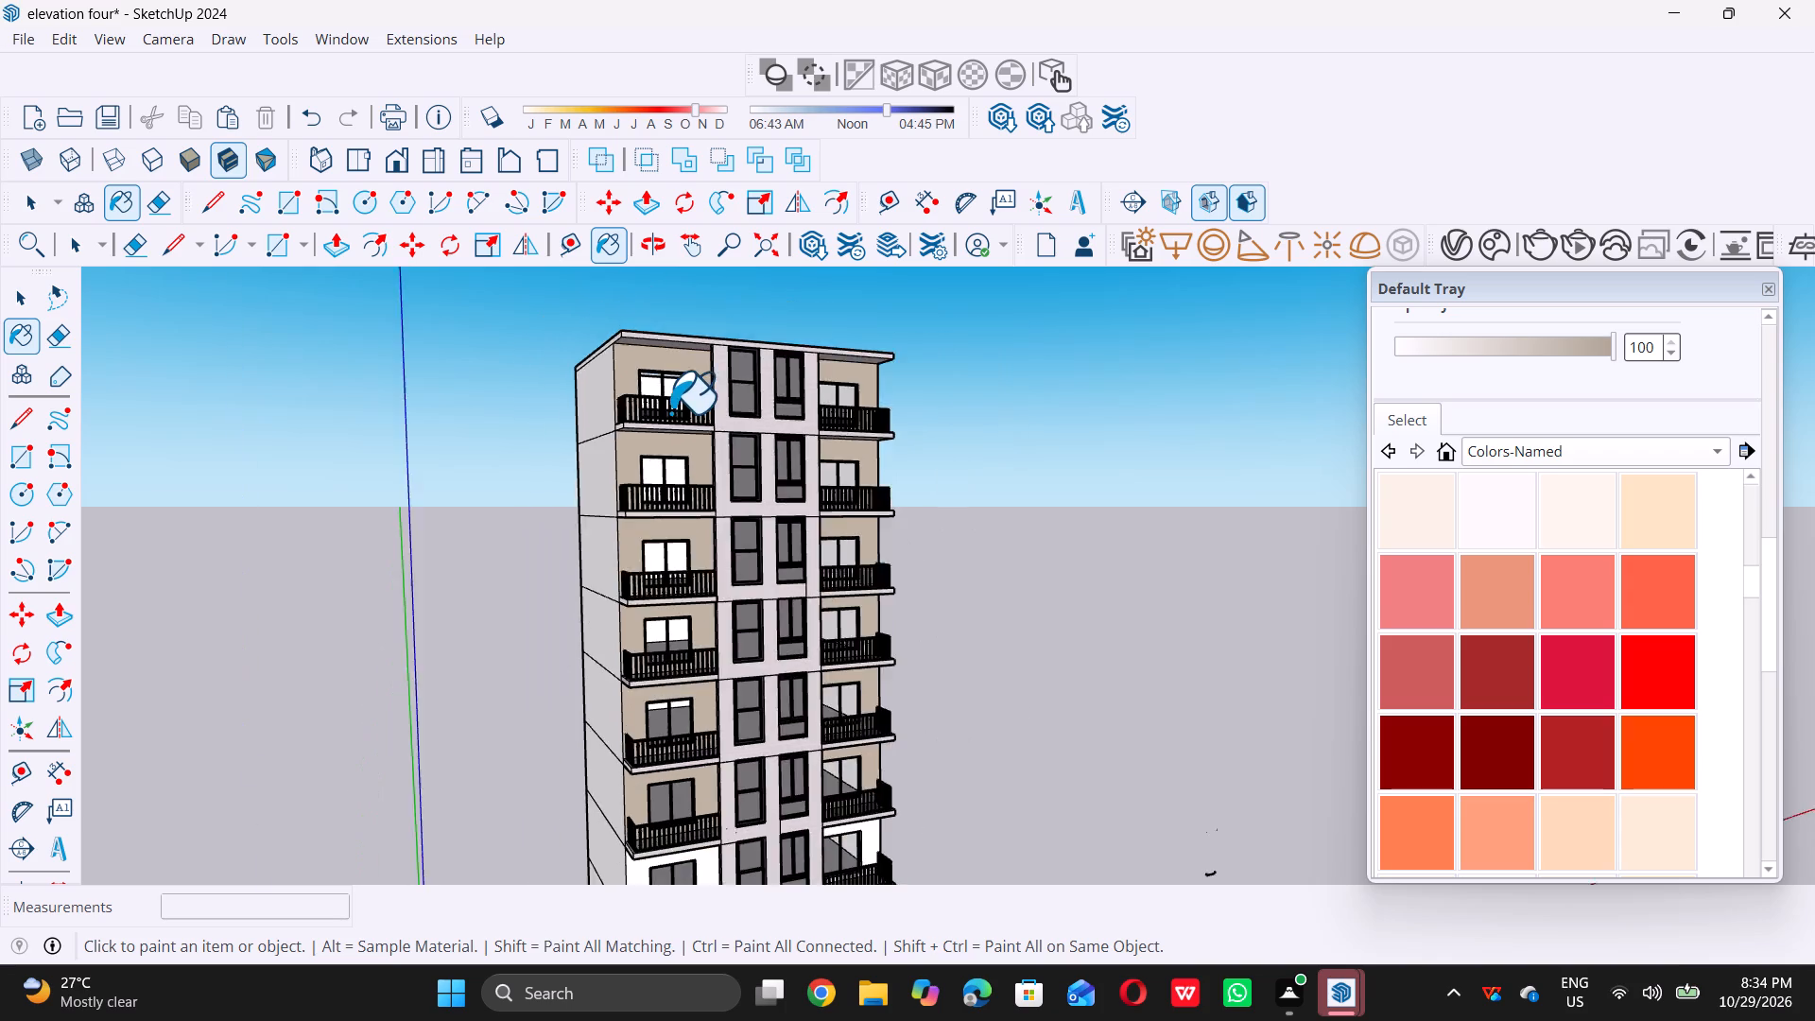
scroll(670, 412, "down", 3)
scroll(702, 735, "up", 12)
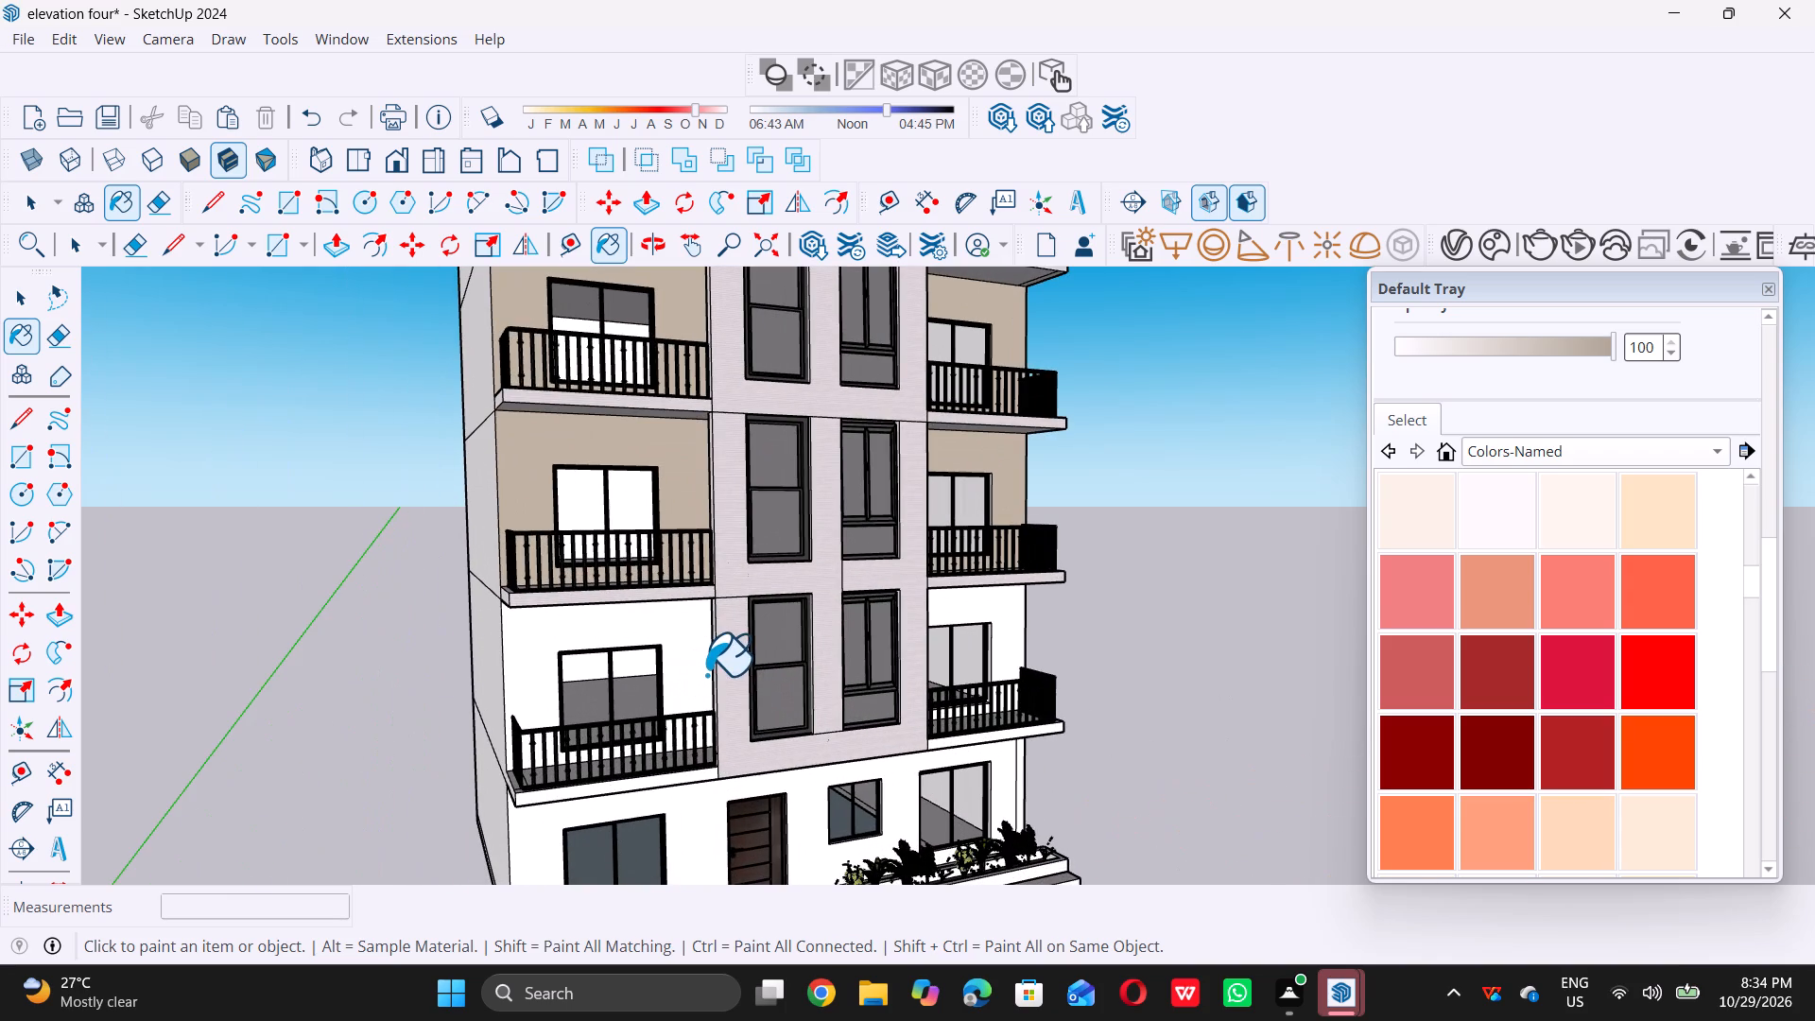
left_click(693, 670)
scroll(688, 659, "down", 8)
scroll(682, 764, "up", 8)
double_click(689, 721)
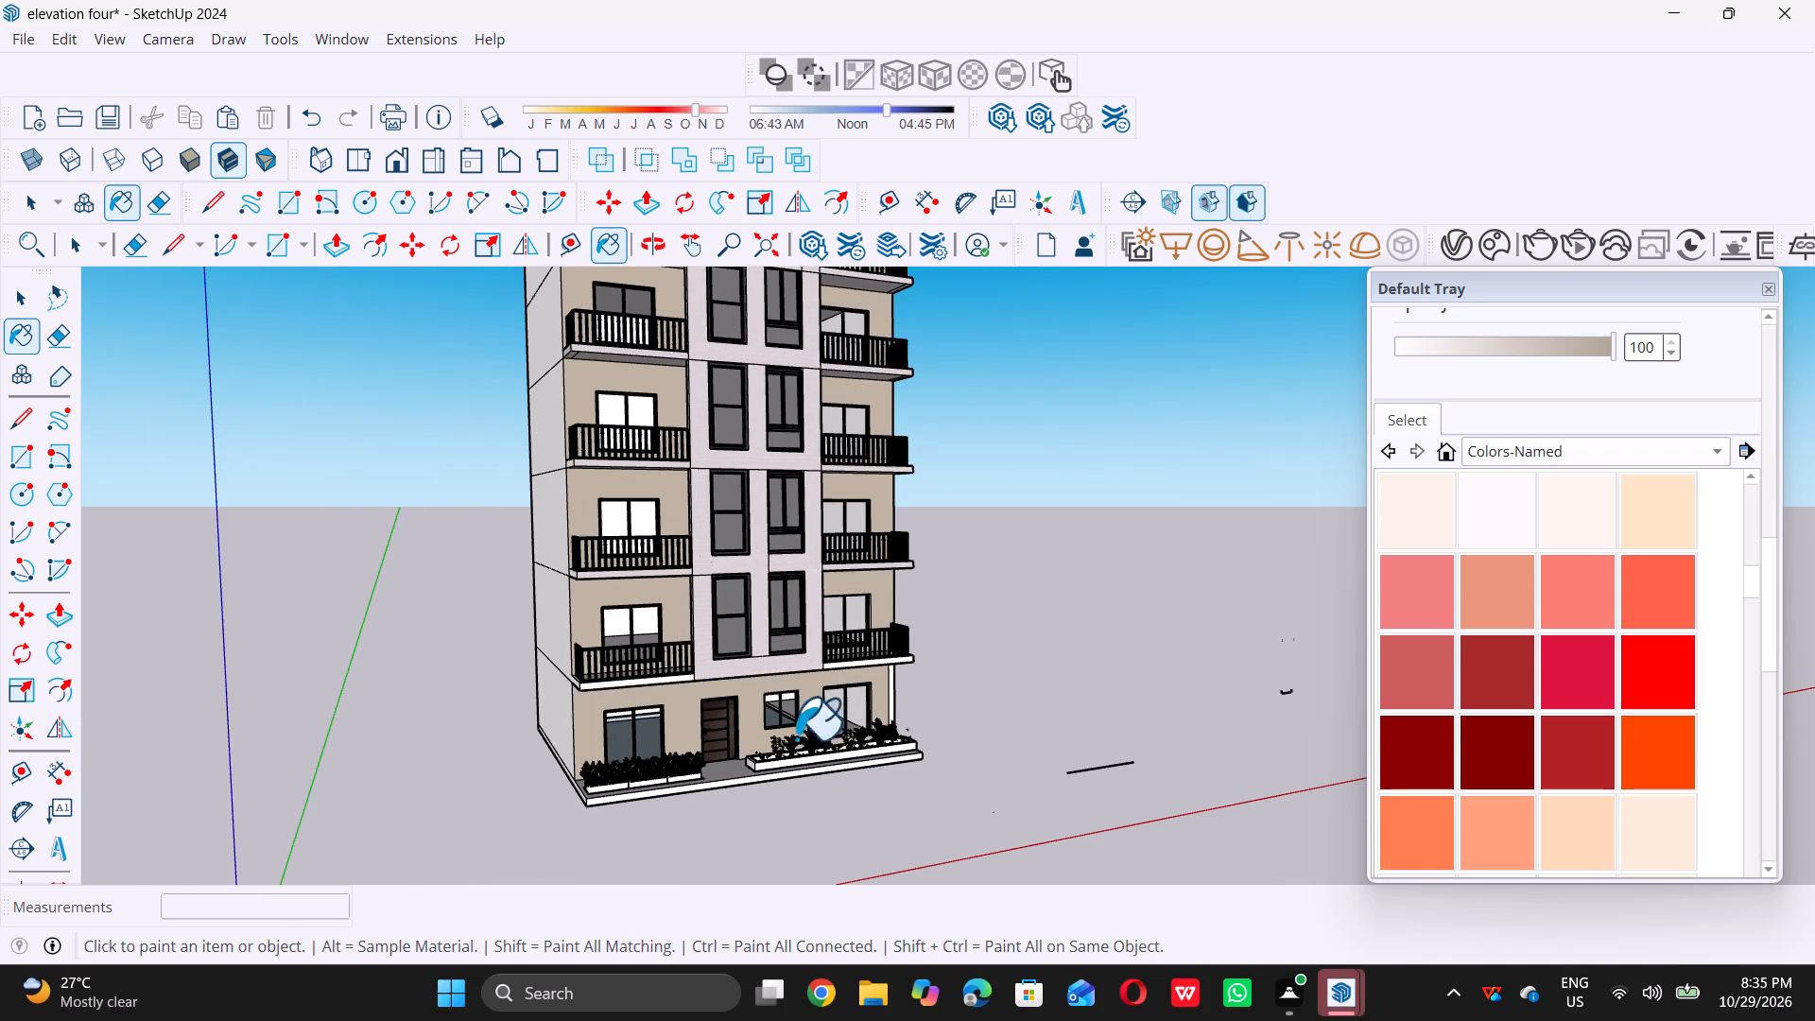
scroll(890, 703, "up", 15)
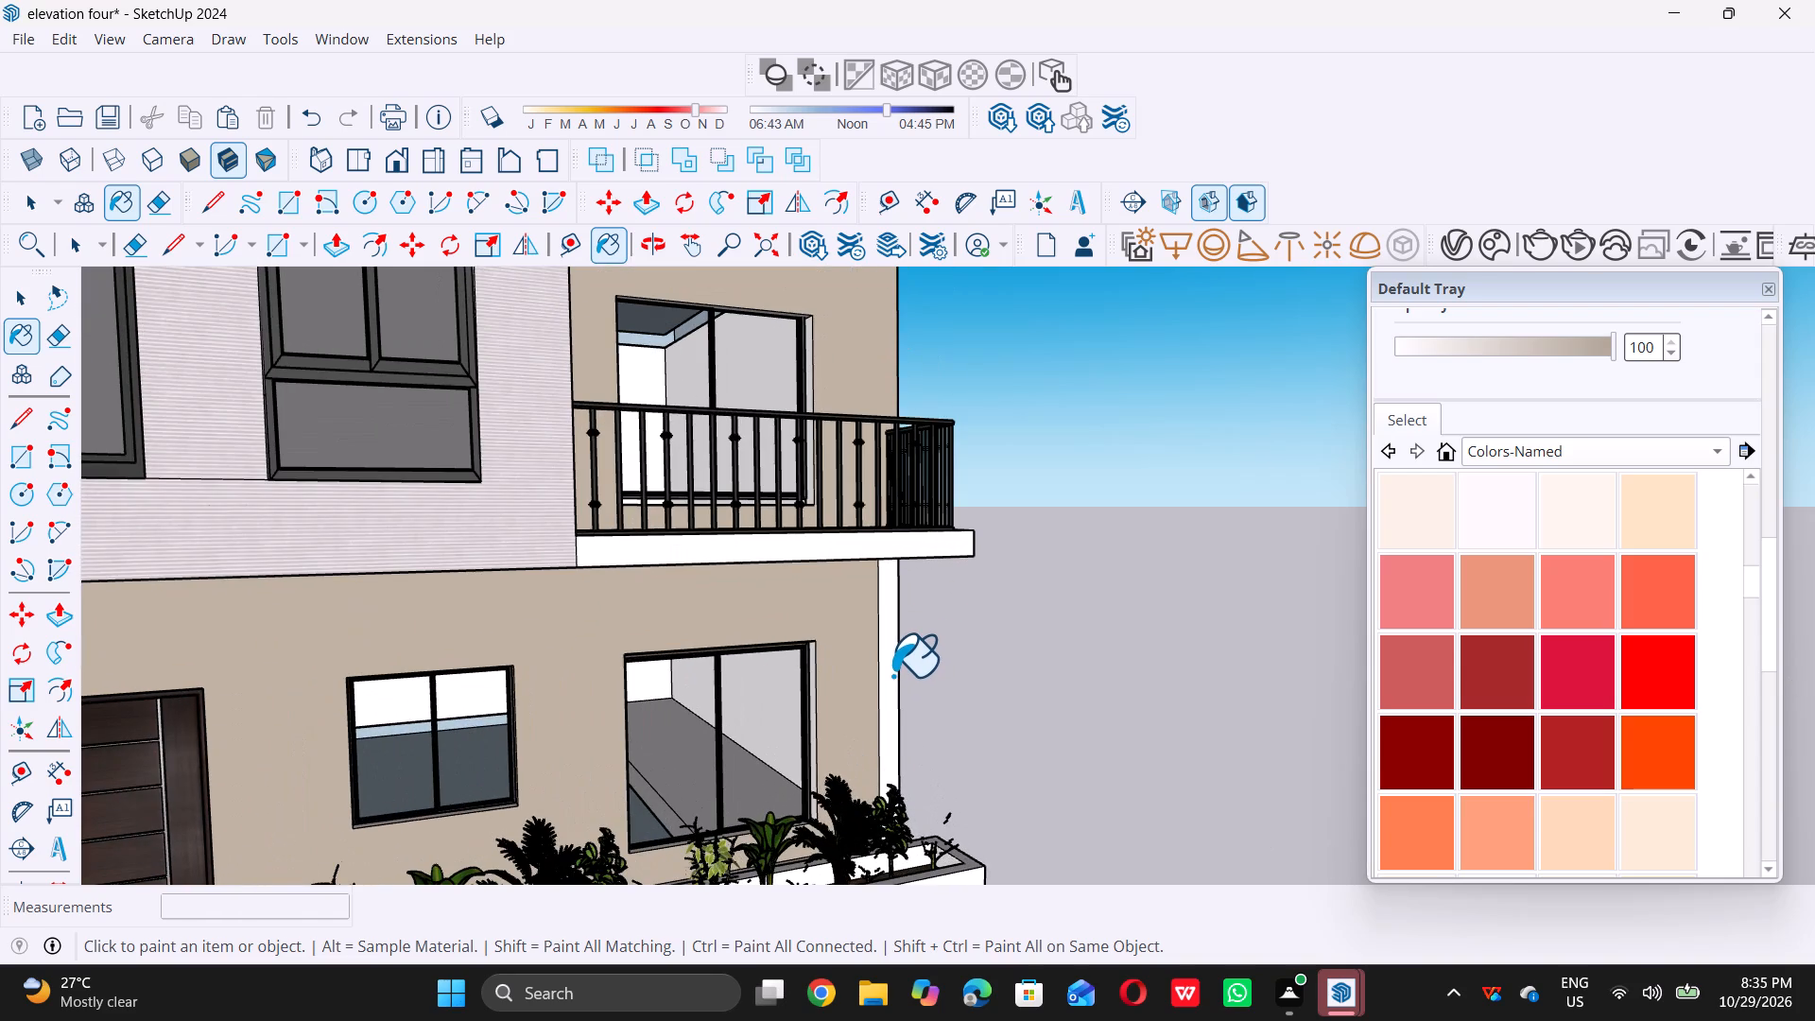
left_click(889, 671)
scroll(889, 671, "down", 14)
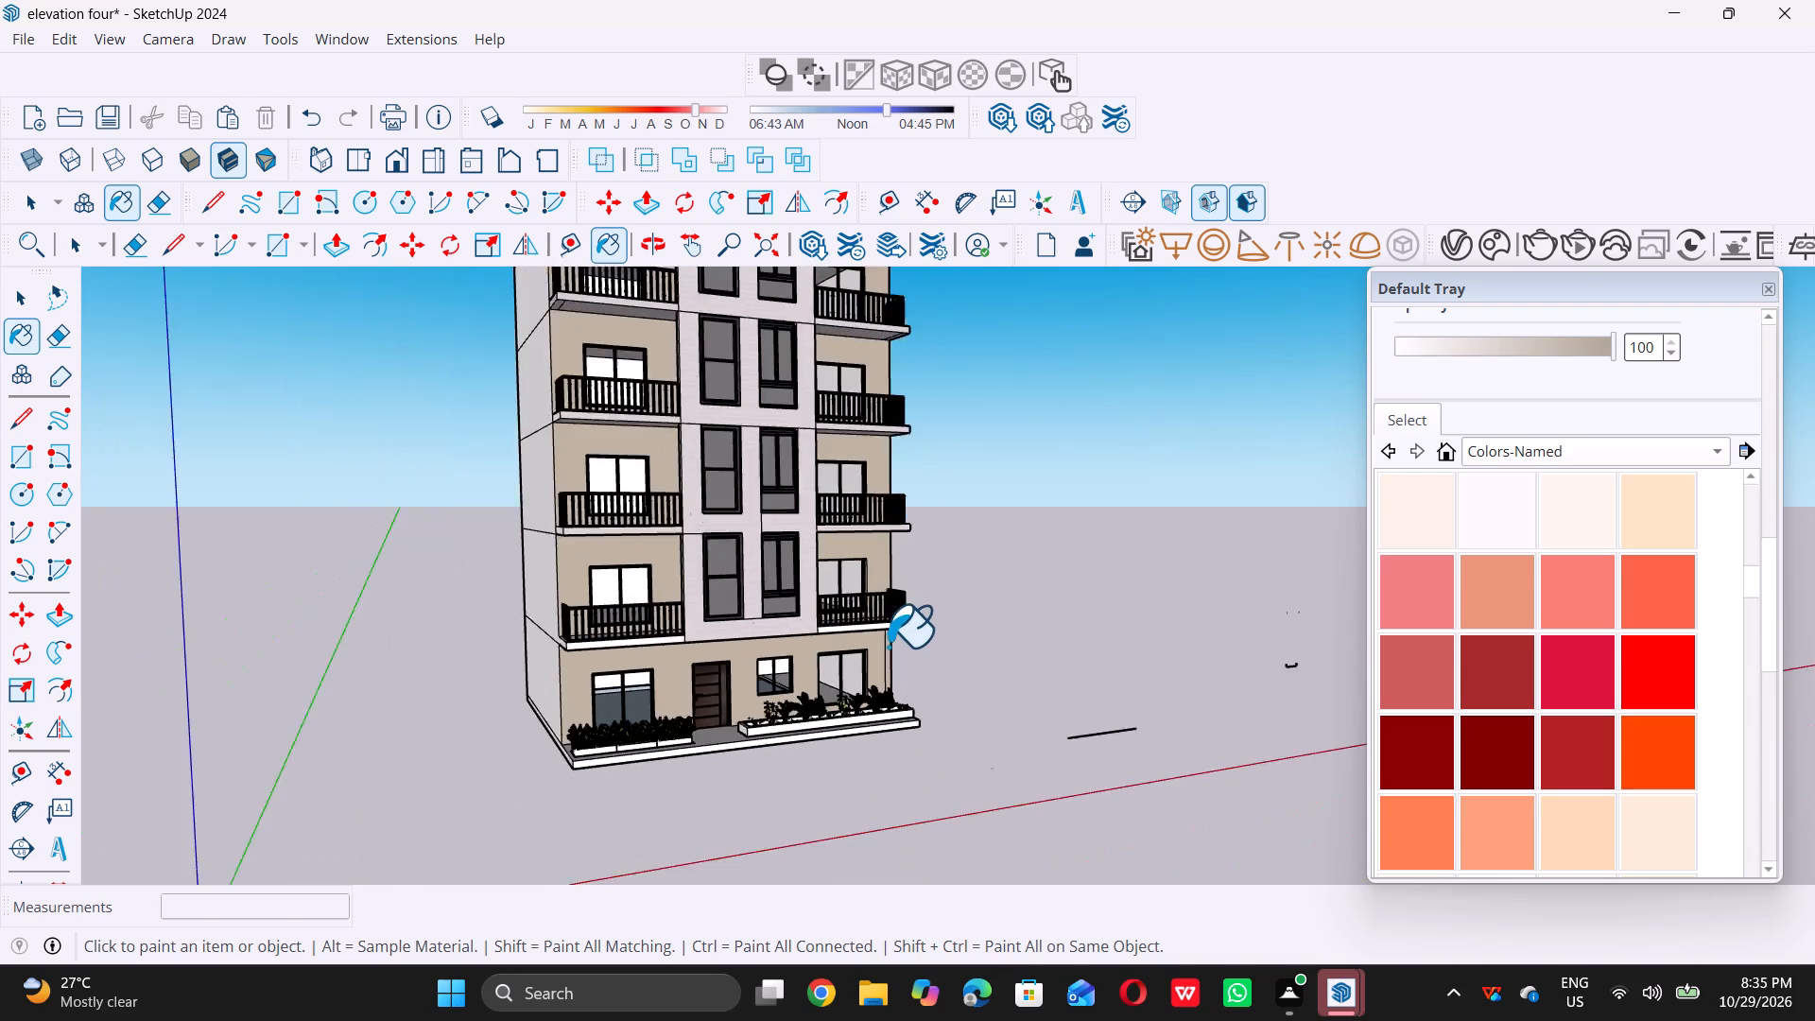
Paint the entrance platform in front of the ground floor with the blue-grey square tile from the Tile collection.
scroll(888, 646, "down", 3)
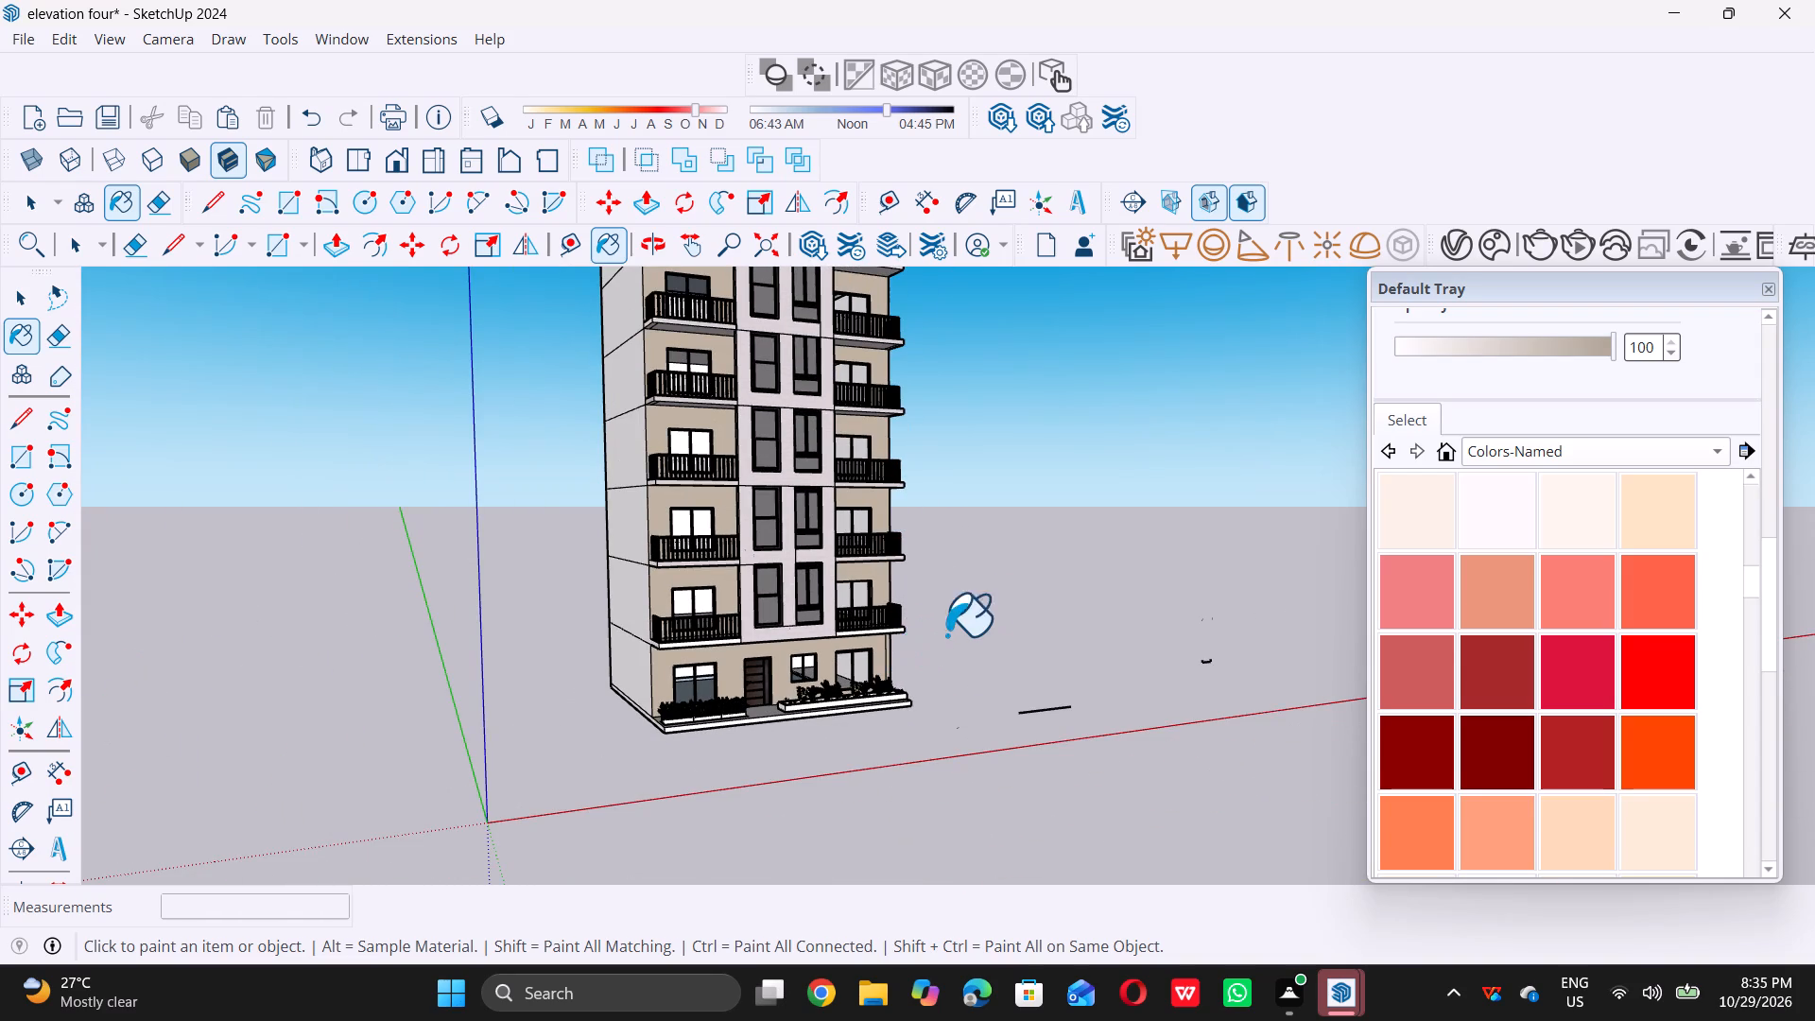
scroll(977, 612, "up", 6)
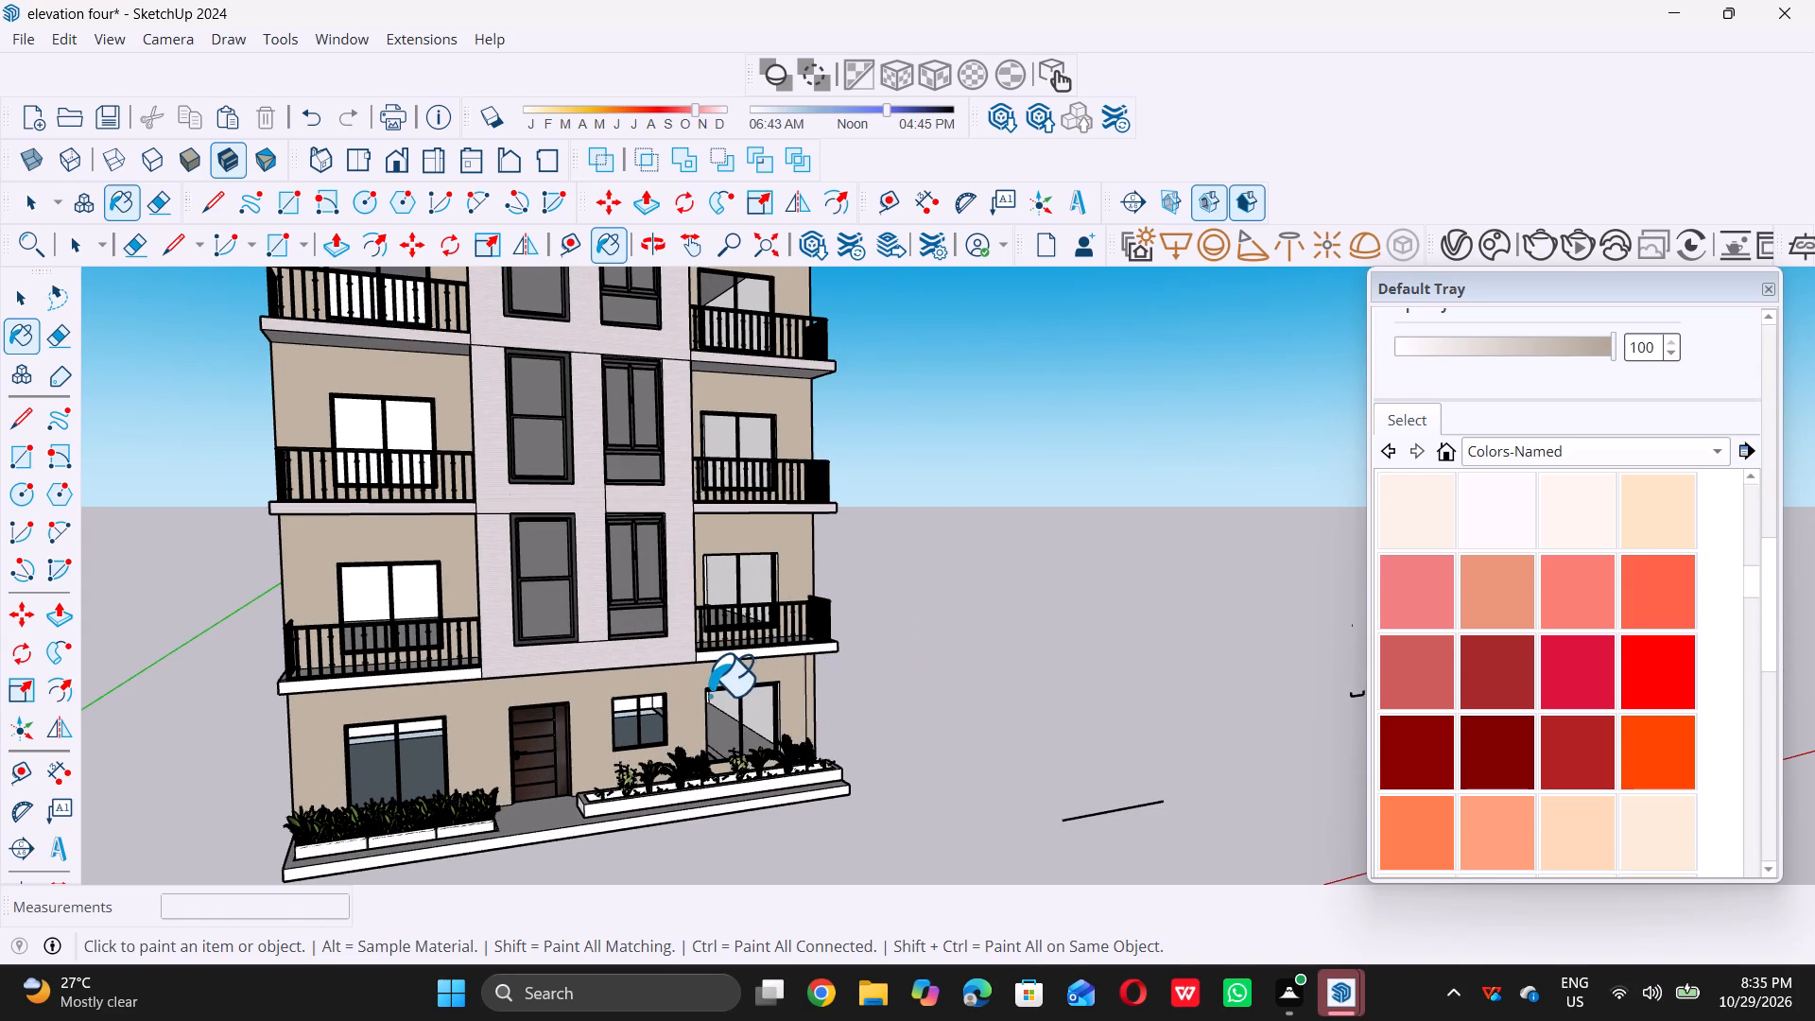
scroll(709, 695, "down", 11)
scroll(707, 758, "up", 10)
scroll(613, 737, "up", 2)
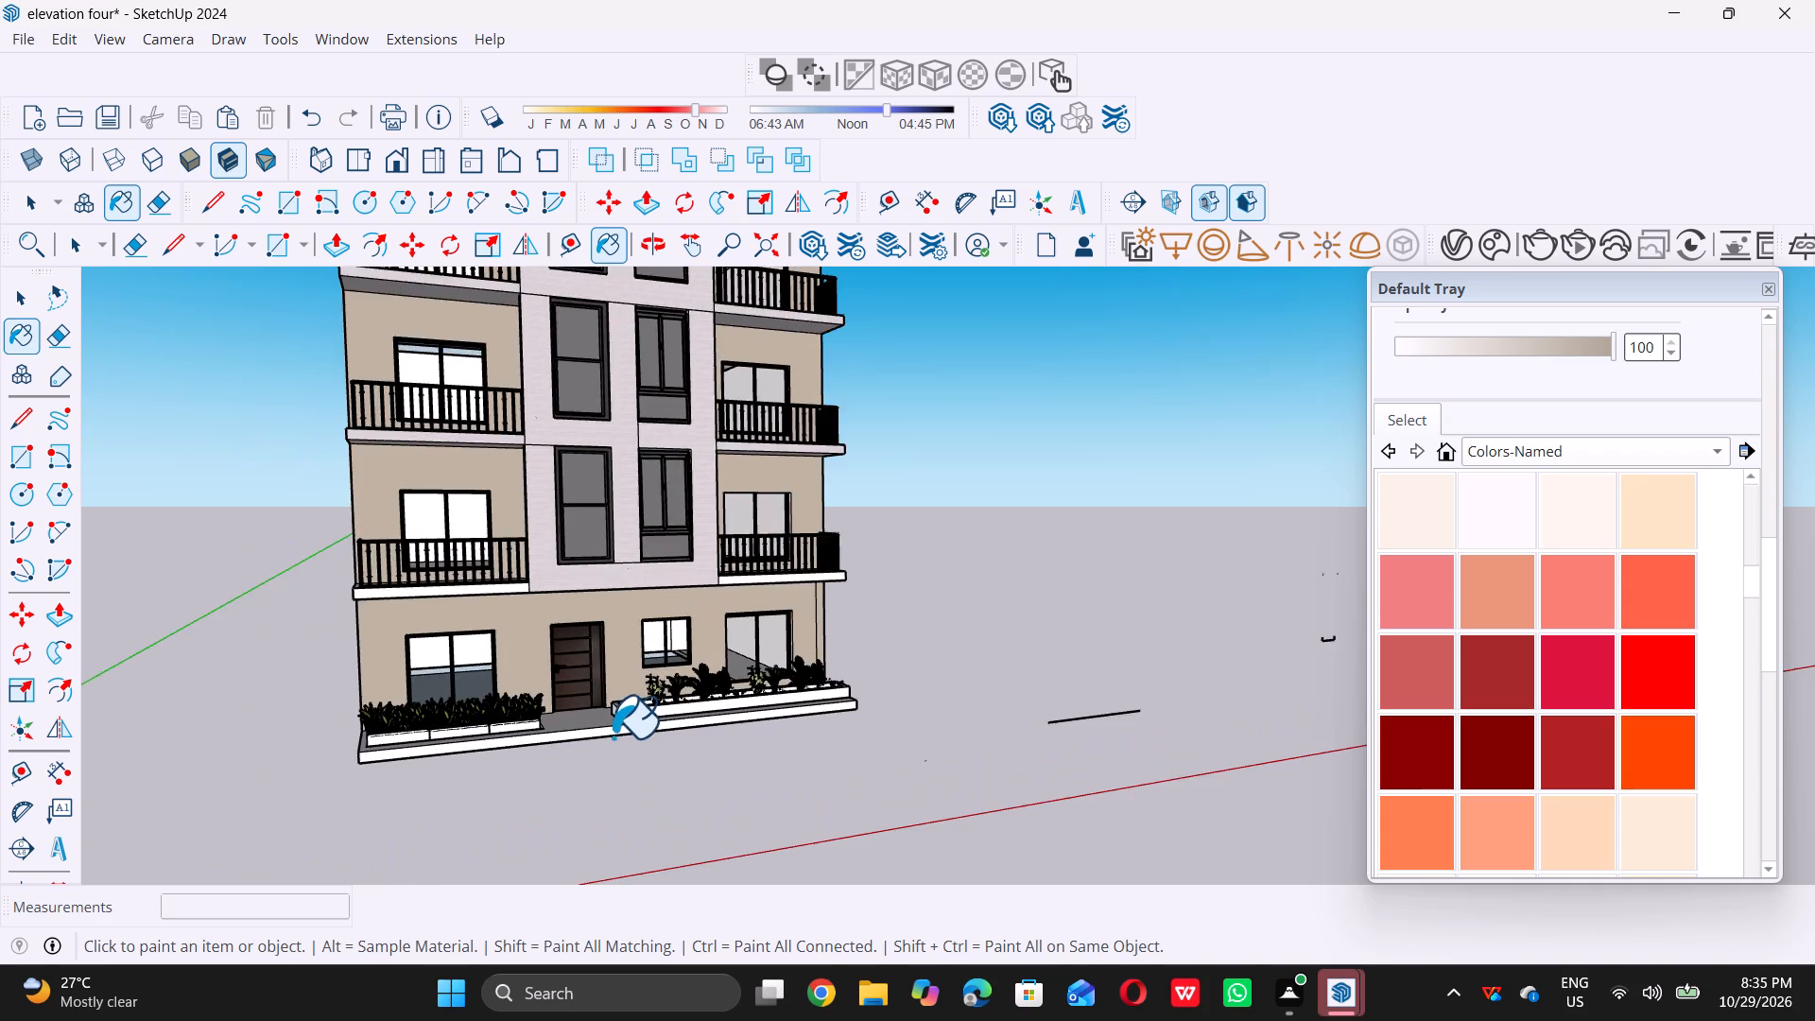
scroll(613, 736, "up", 2)
middle_click_drag(601, 714, 572, 813)
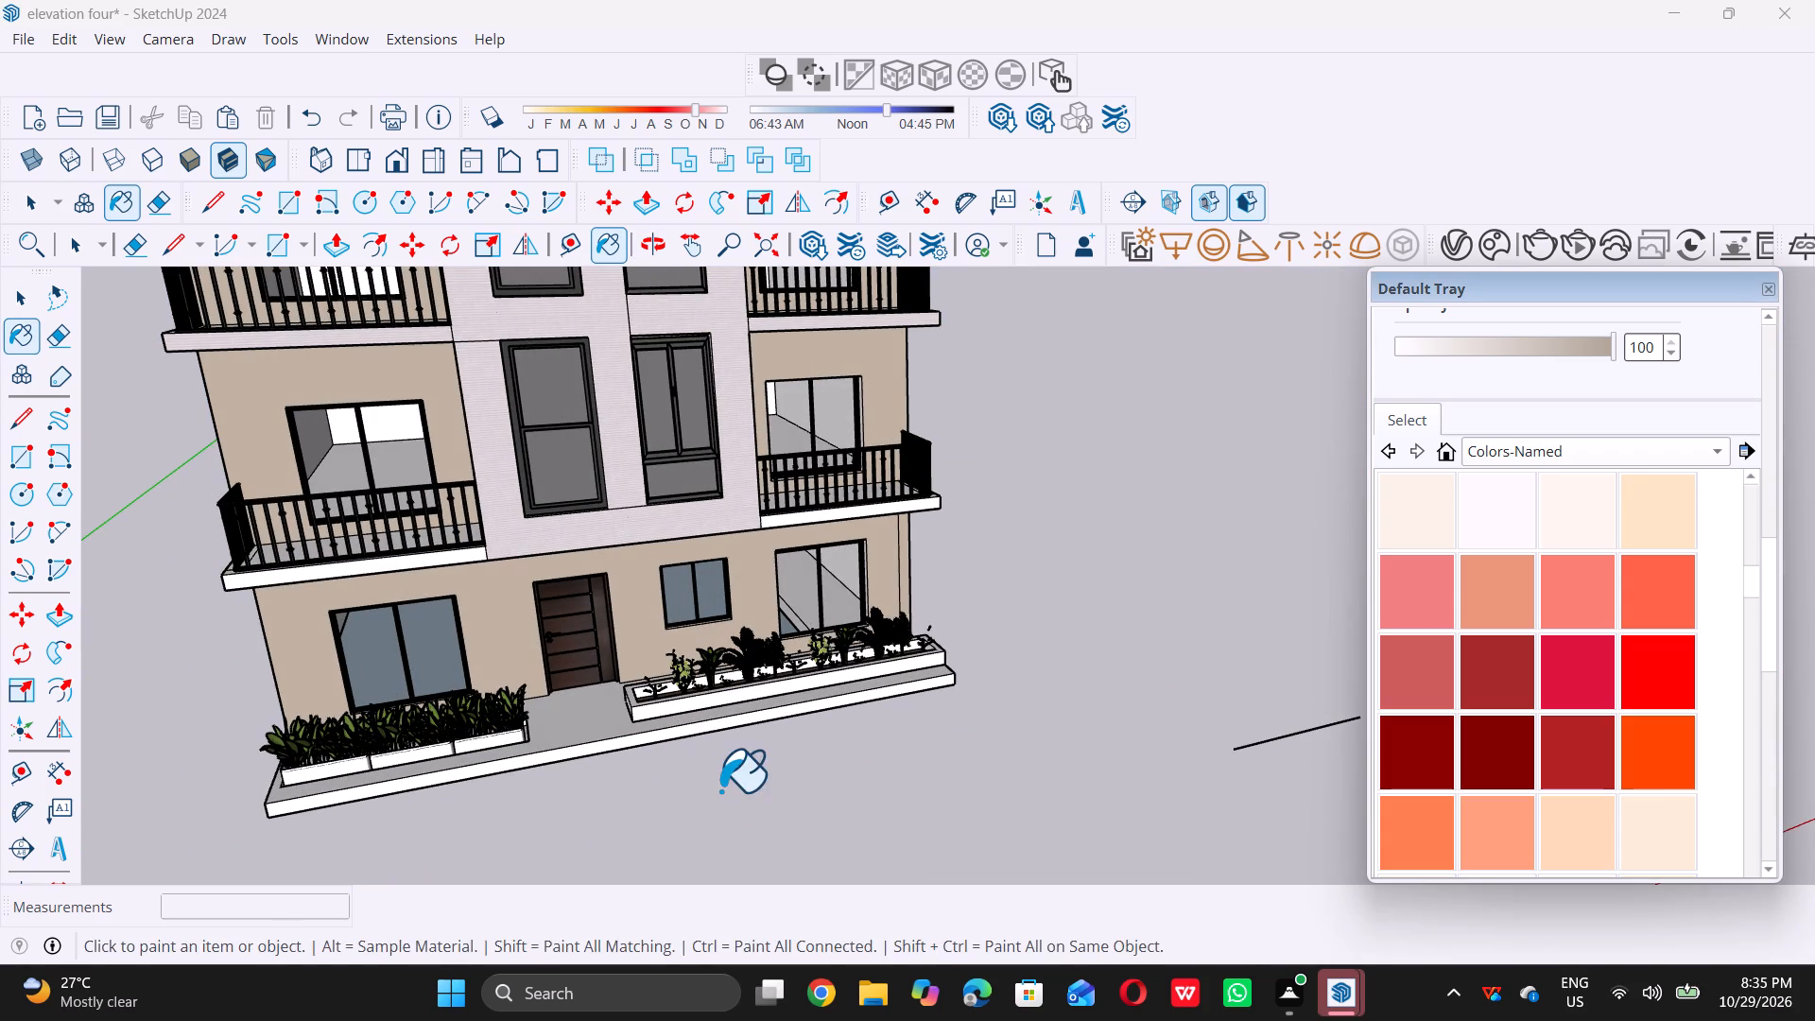
key("space")
scroll(709, 749, "down", 5)
middle_click_drag(725, 637, 665, 727)
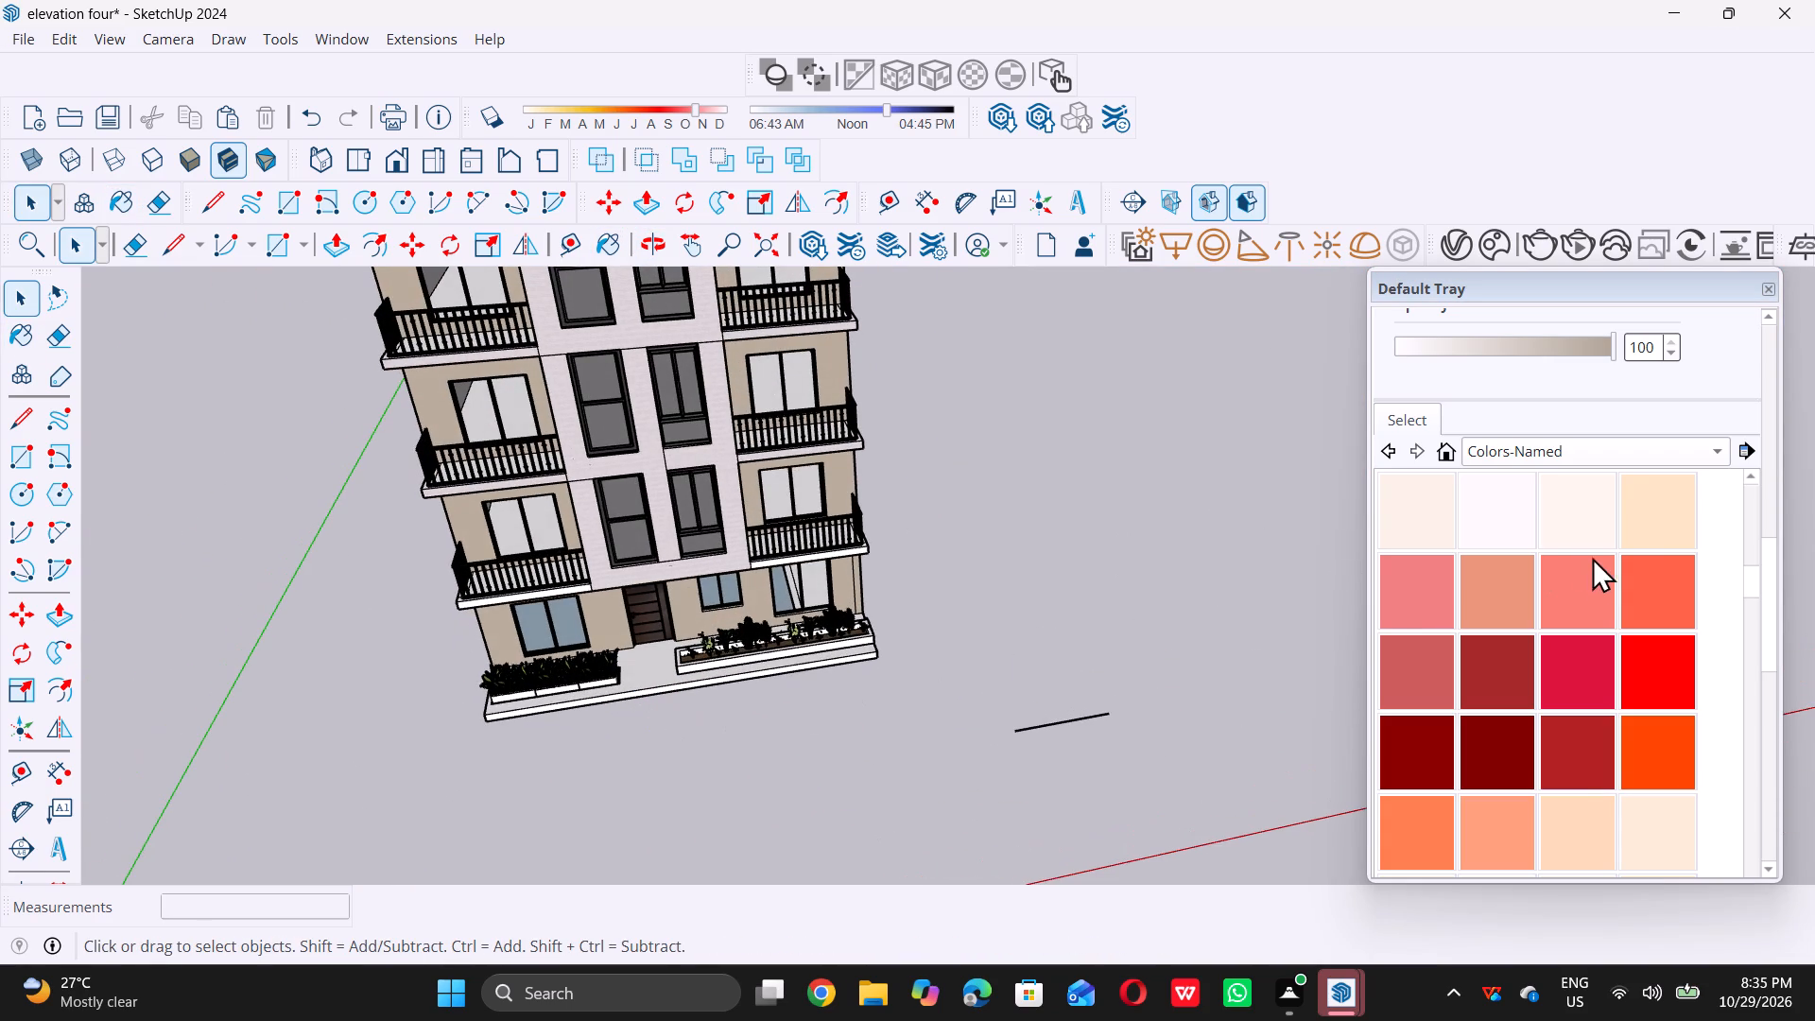
scroll(1591, 597, "up", 6)
scroll(1644, 530, "down", 4)
double_click(1718, 454)
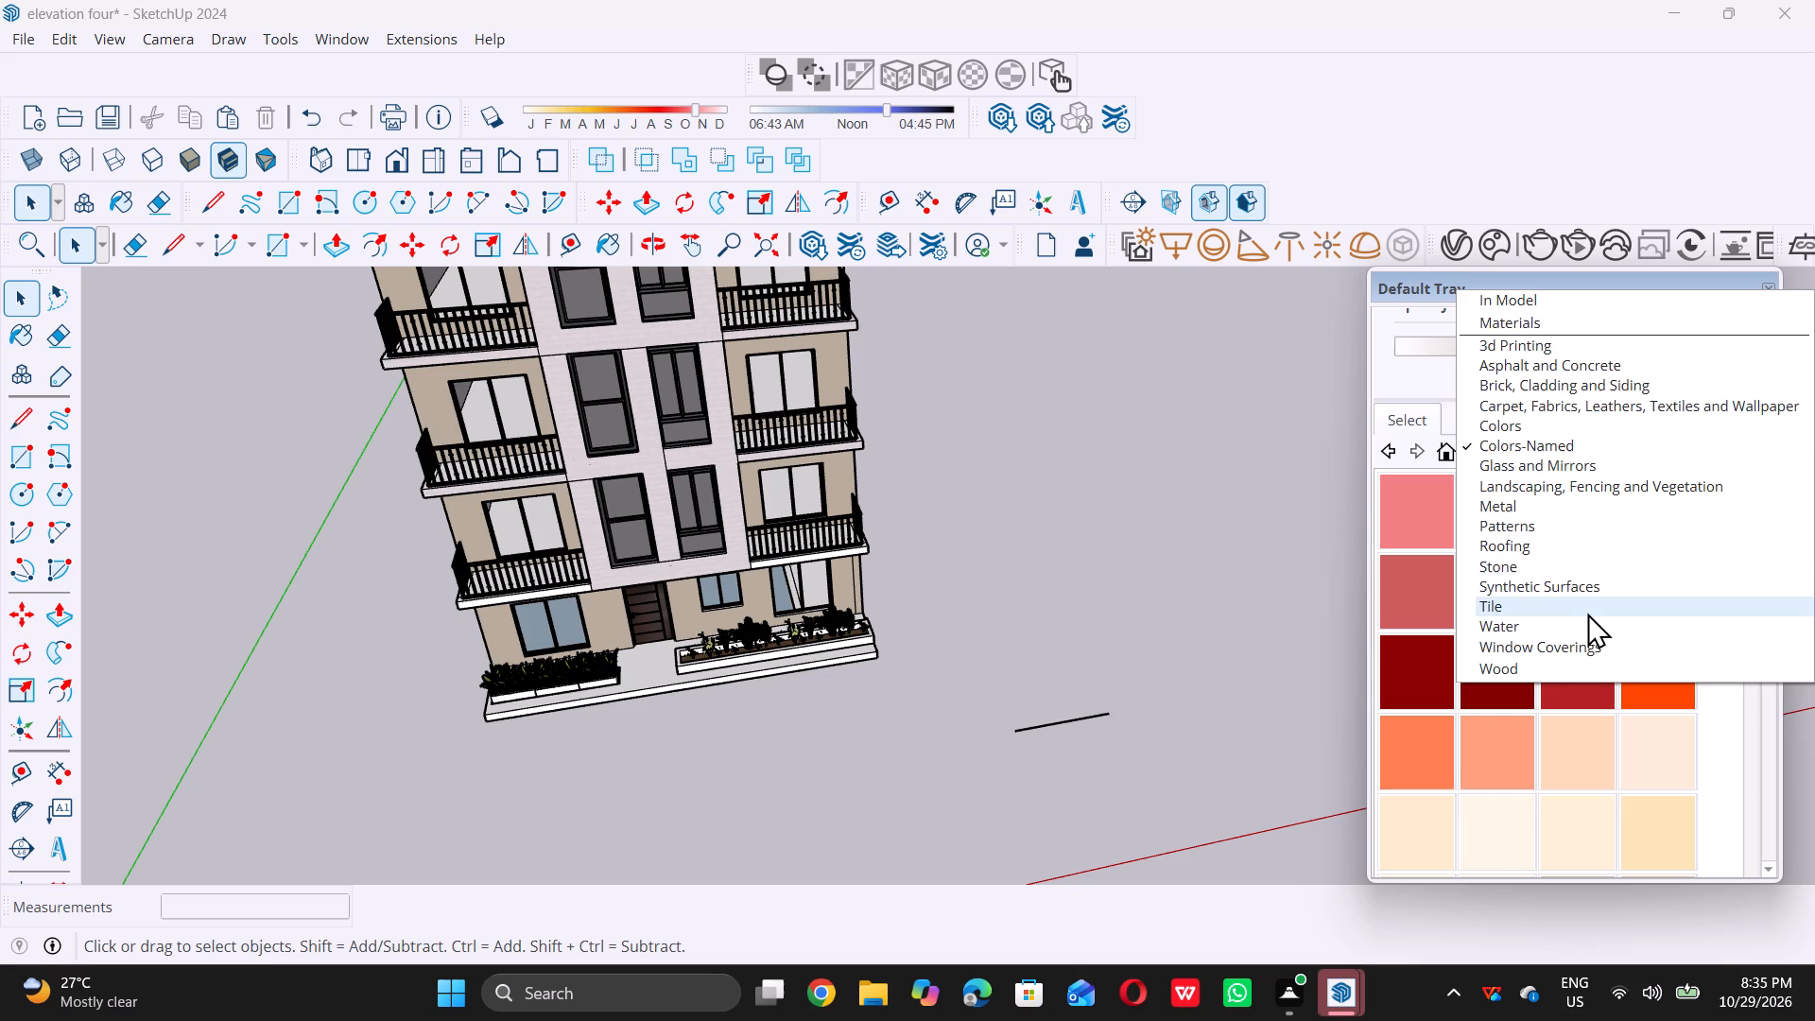
double_click(1587, 612)
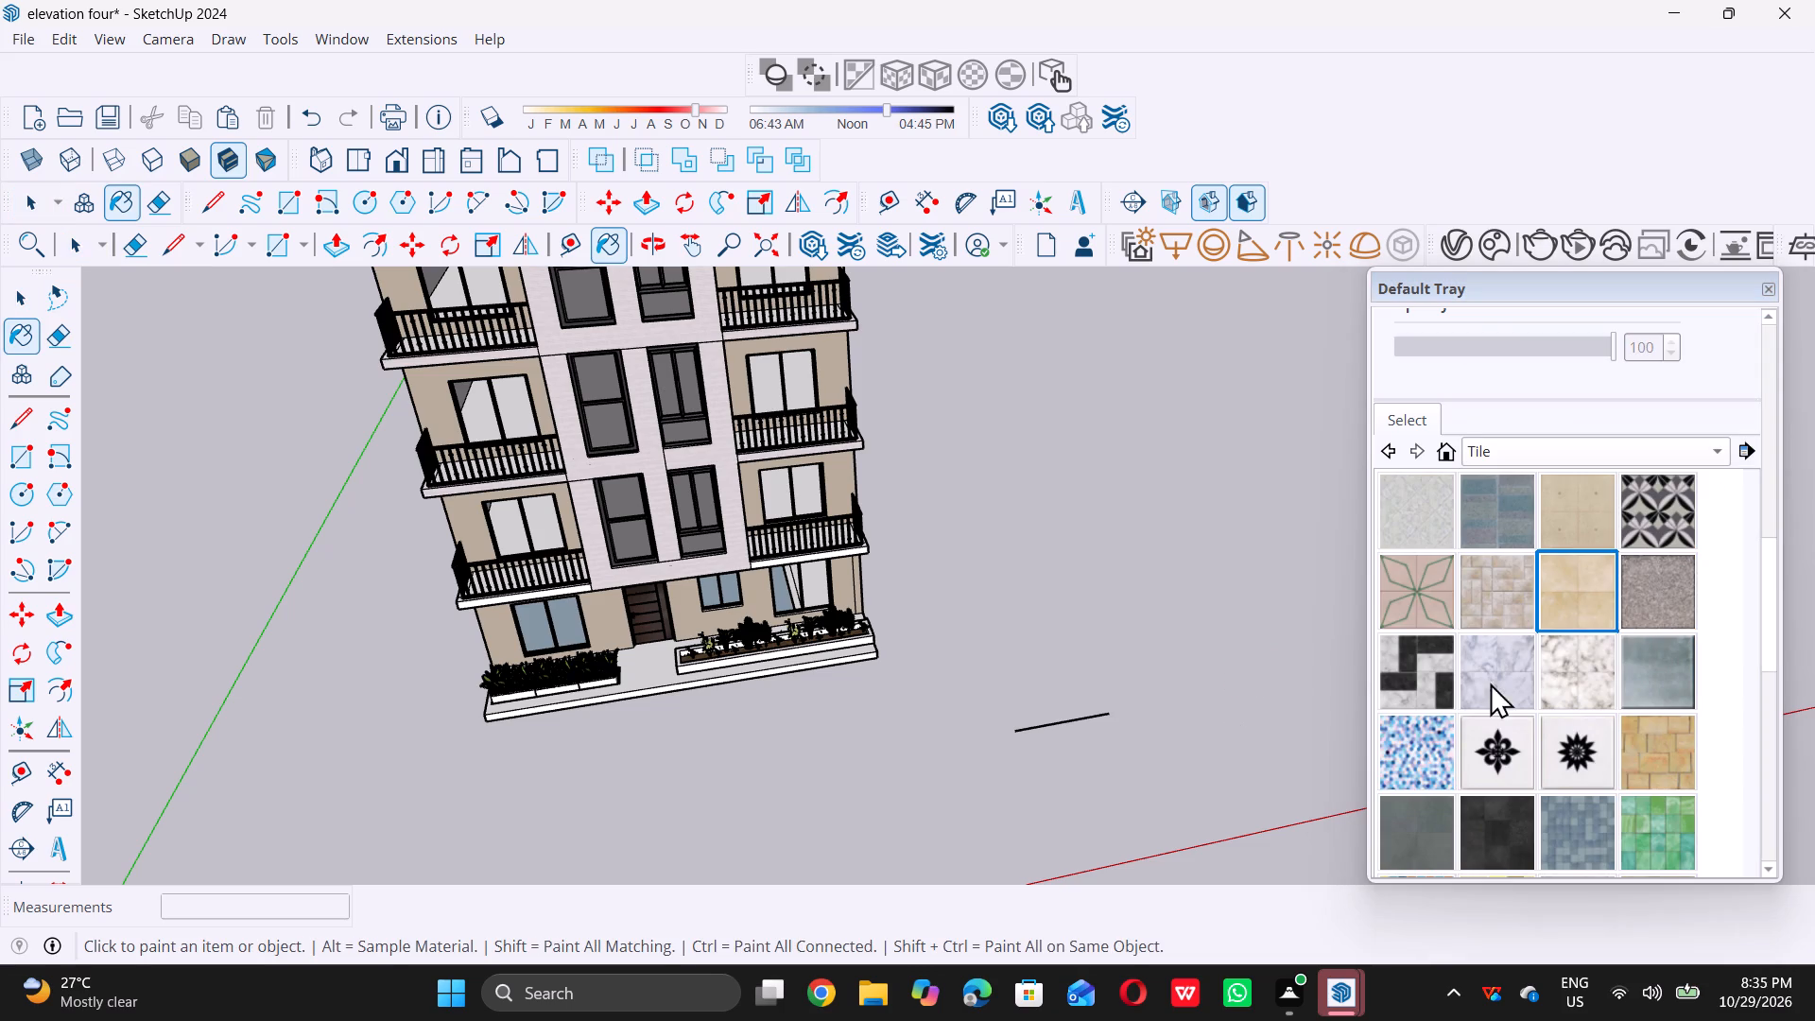
scroll(1580, 684, "down", 4)
scroll(1656, 672, "up", 6)
scroll(1656, 672, "down", 18)
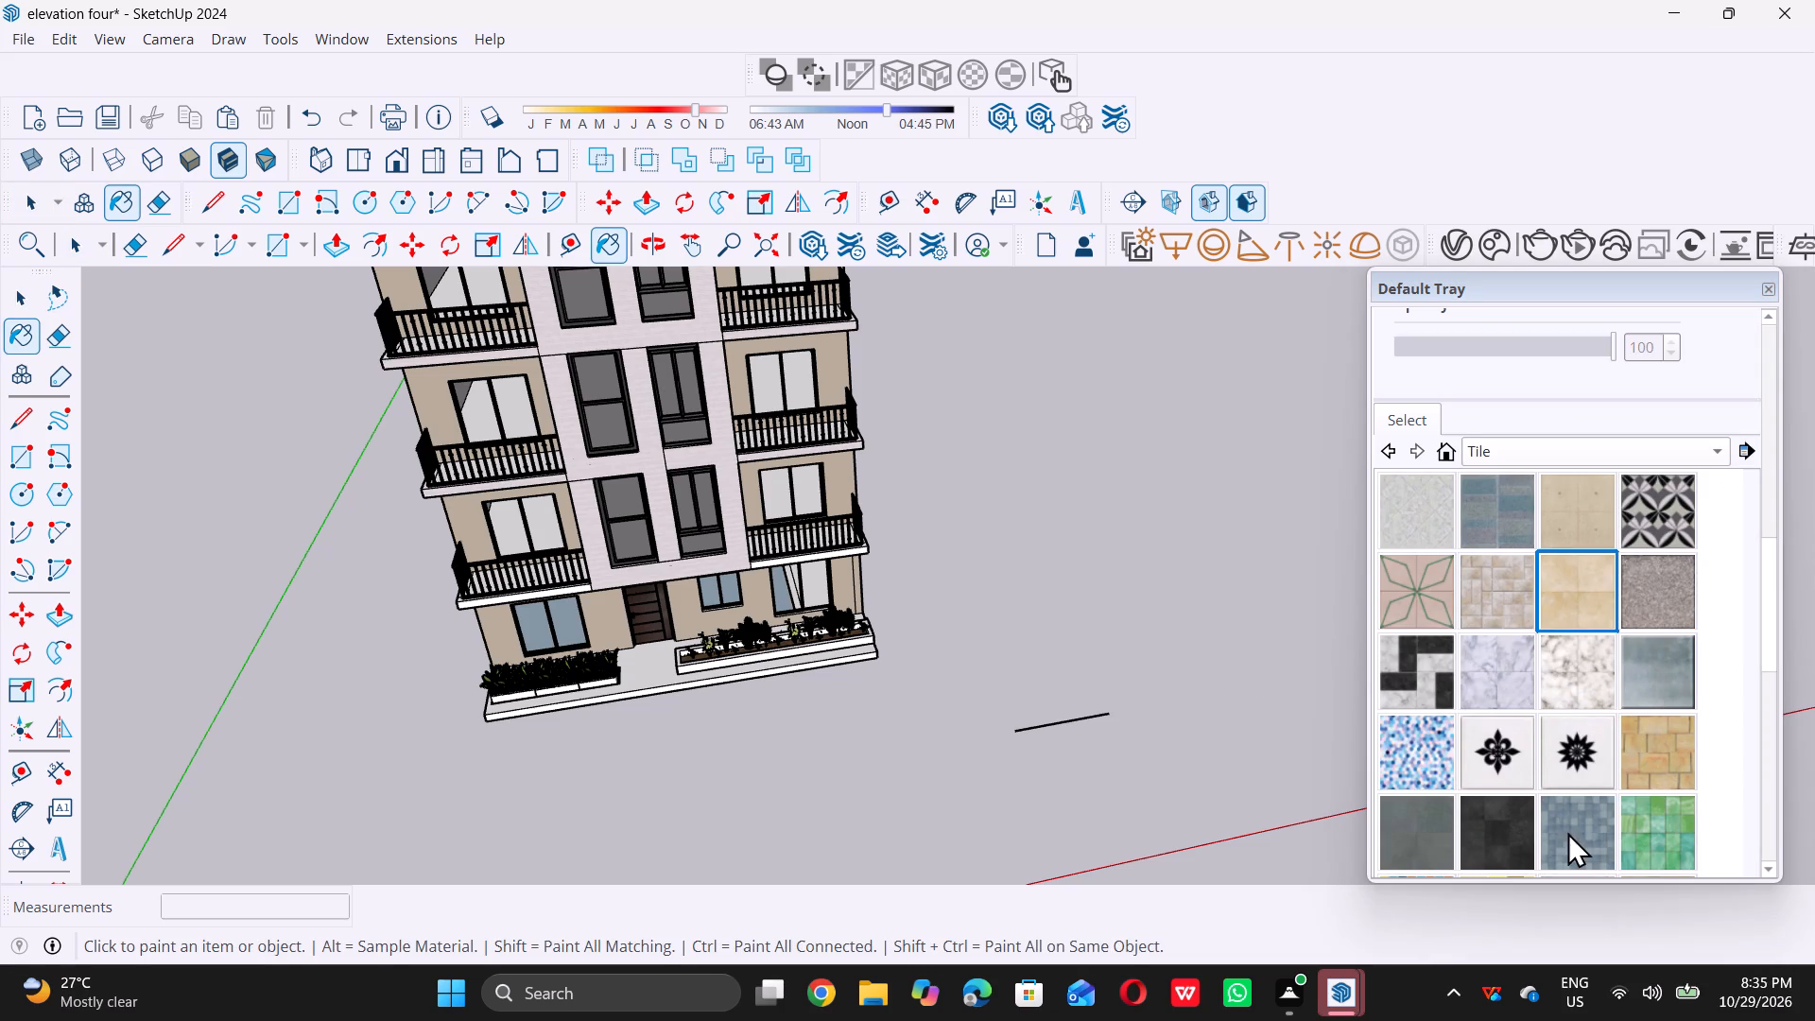
left_click(1574, 831)
scroll(663, 669, "up", 11)
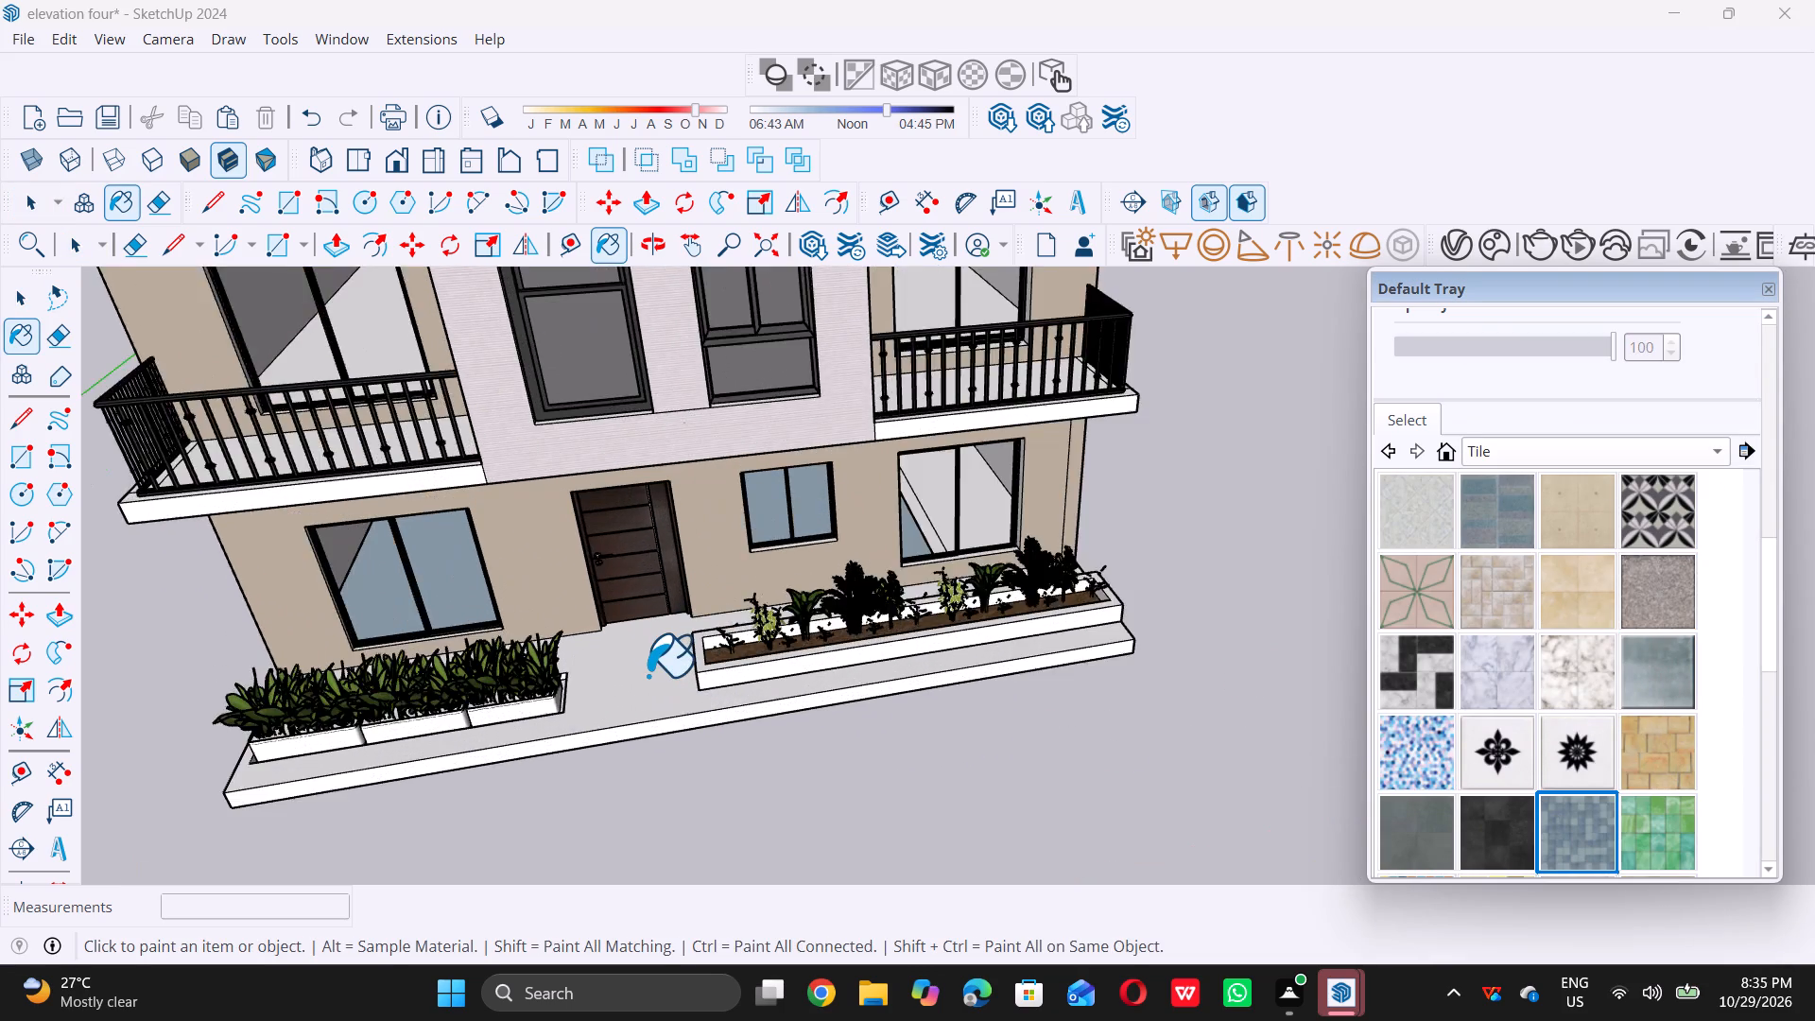
scroll(648, 675, "up", 1)
double_click(648, 674)
scroll(667, 755, "down", 4)
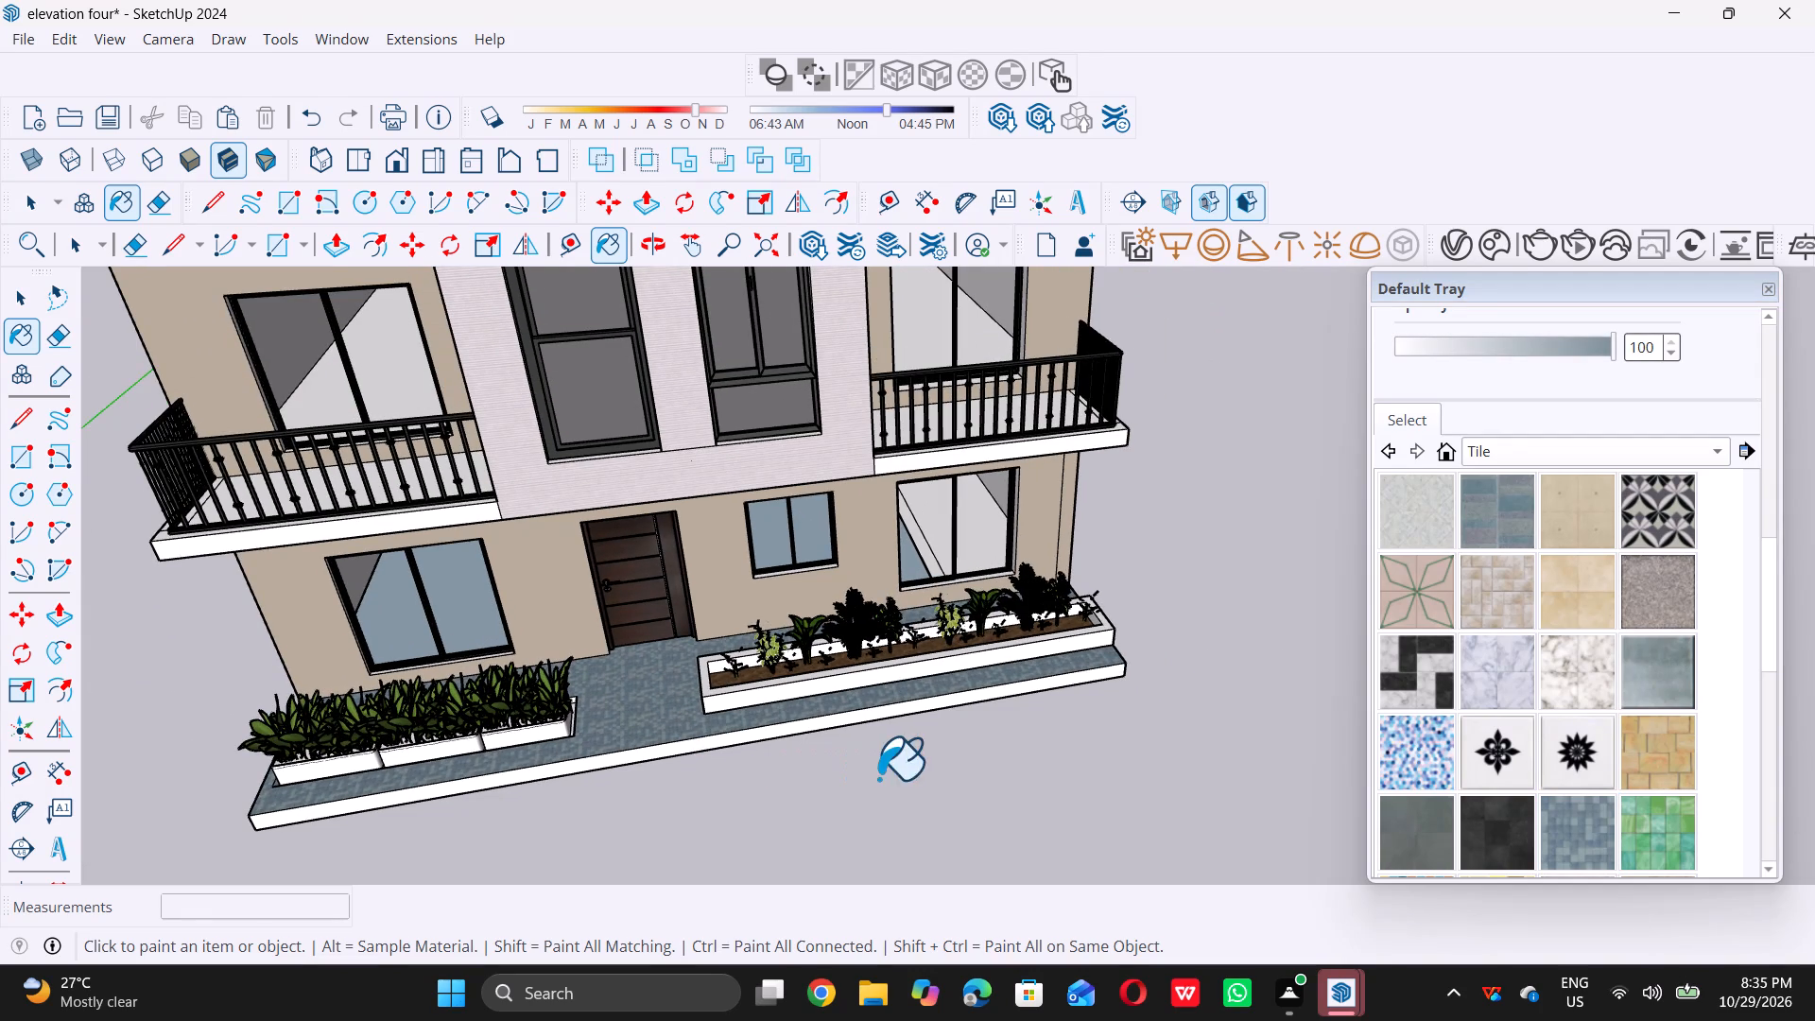
key("space")
Paint the front edges of the lowest left and right balcony slabs with Blinds Cloth Horizontal from the Window Coverings collection.
scroll(646, 736, "down", 1)
scroll(749, 759, "down", 5)
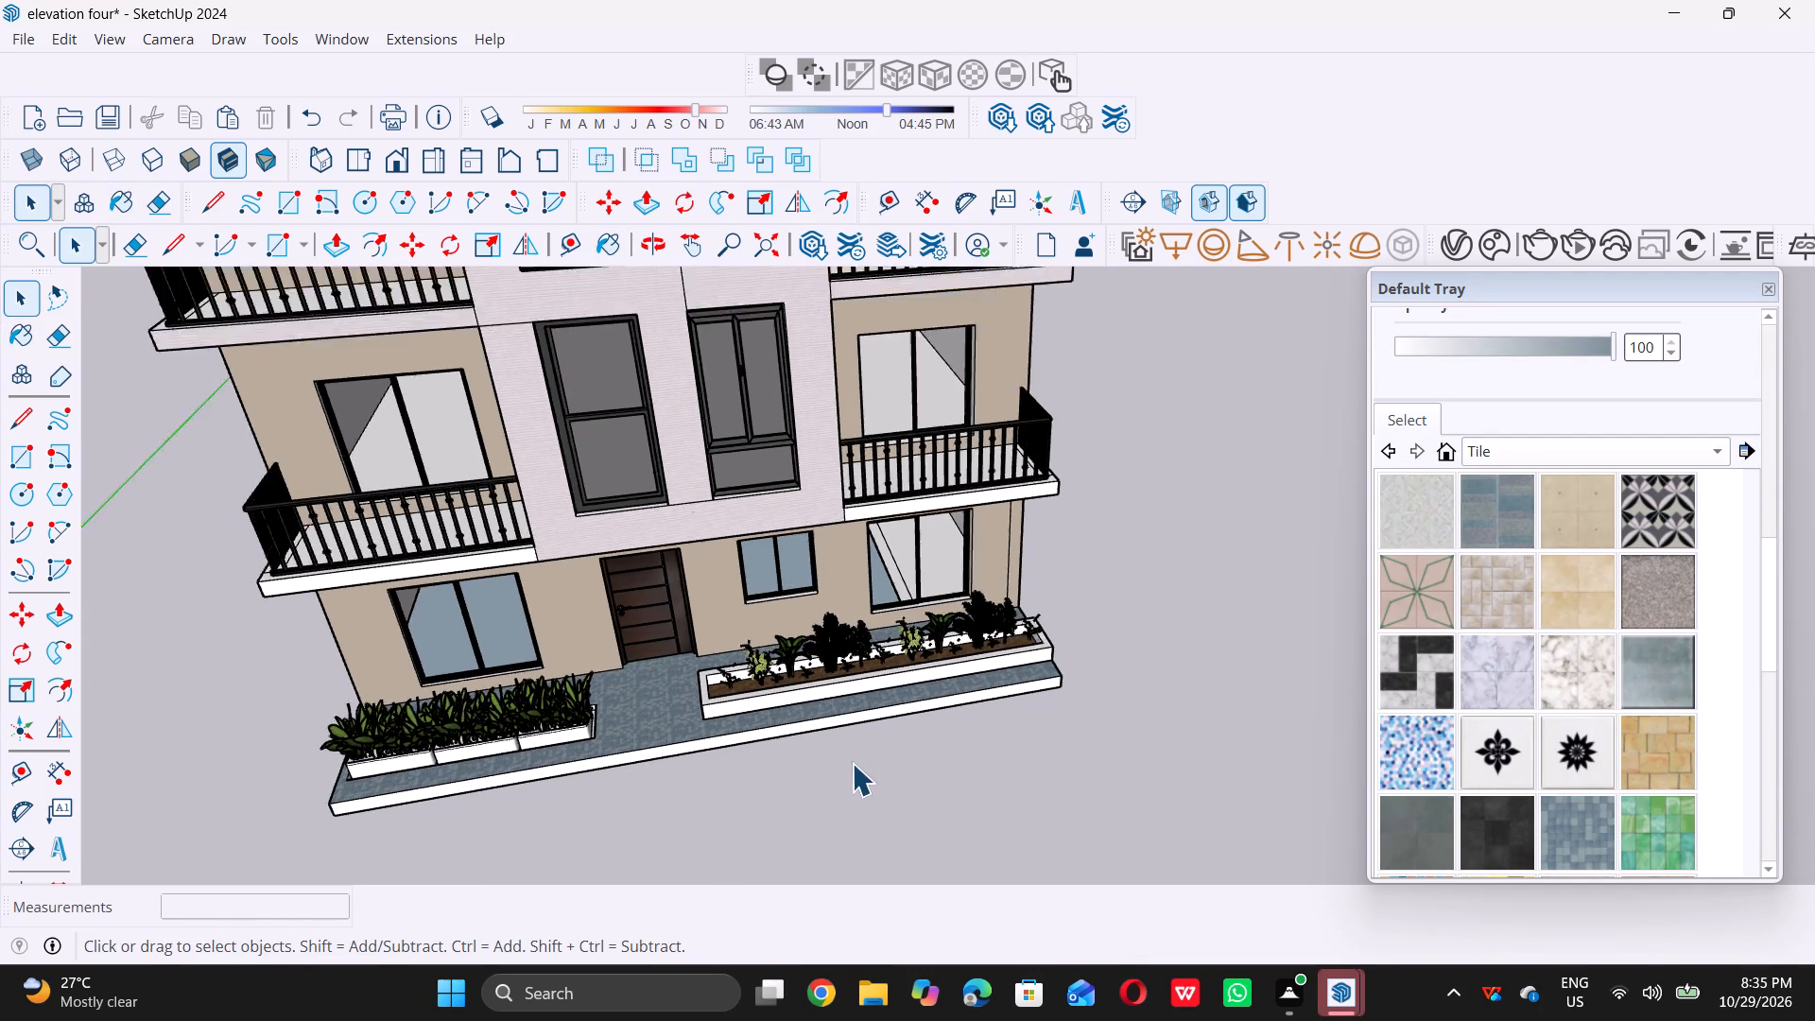
scroll(852, 763, "down", 11)
scroll(763, 760, "down", 12)
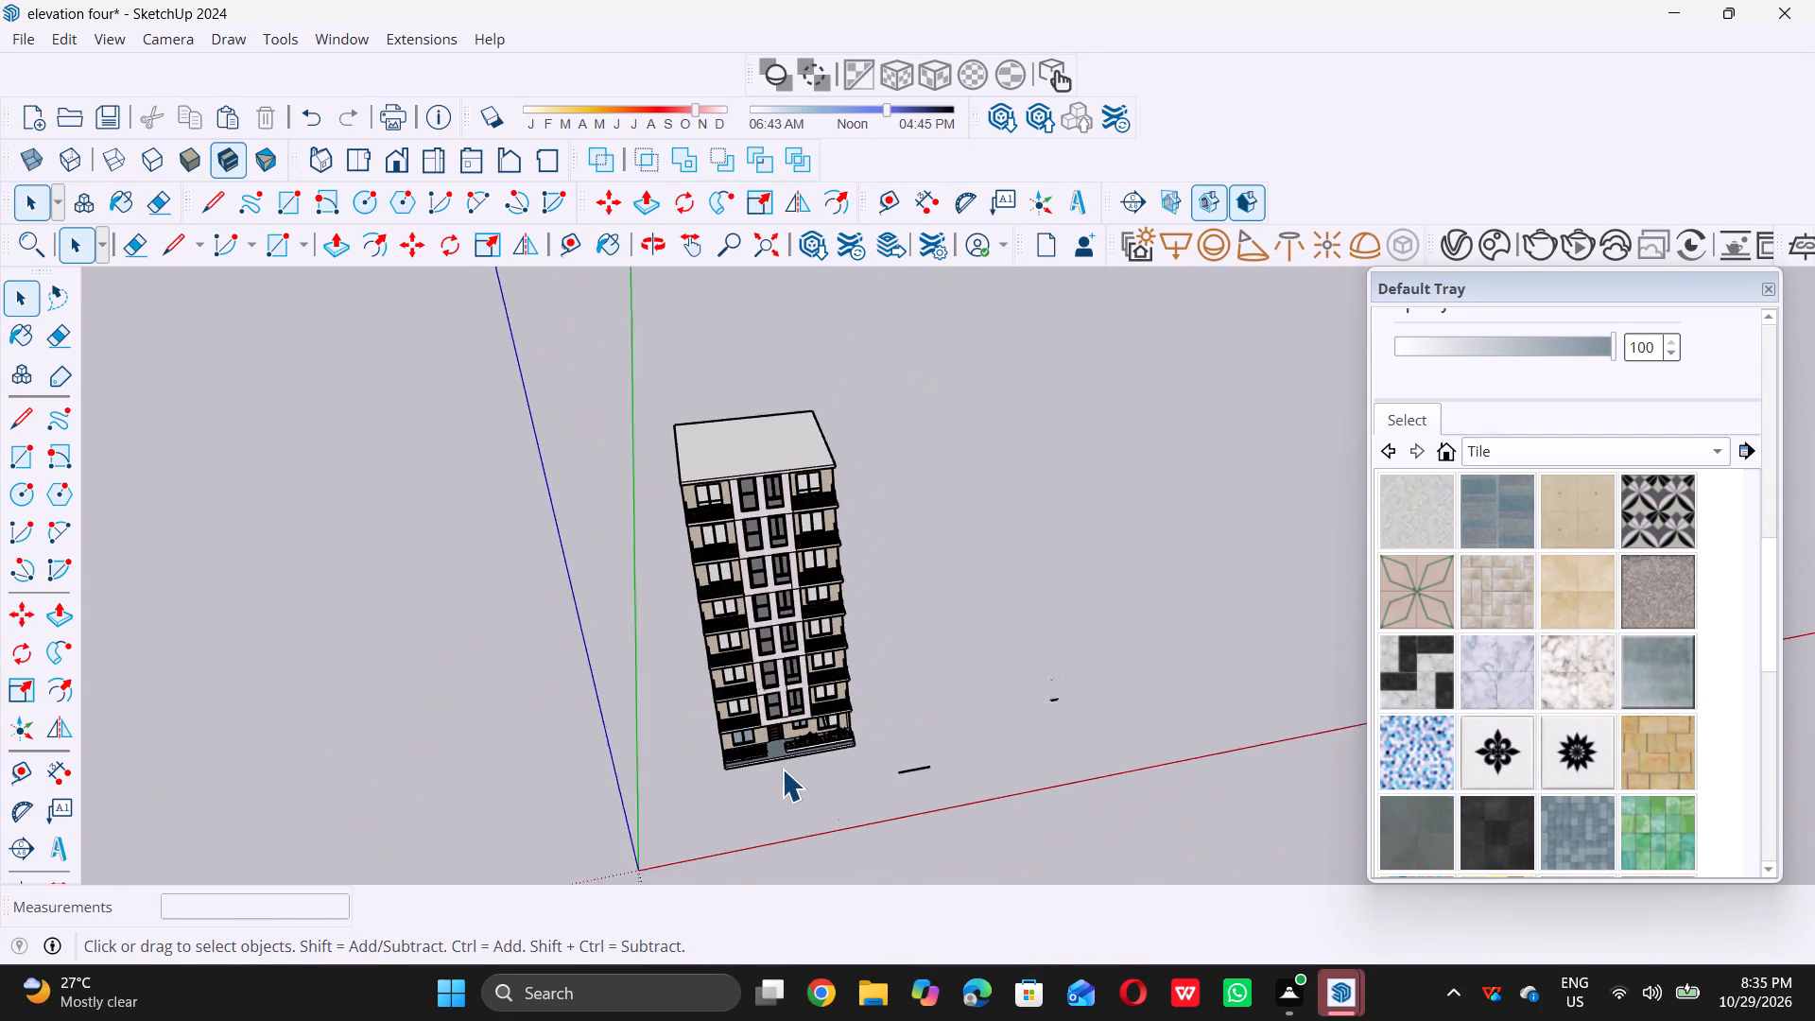
middle_click_drag(795, 735, 718, 580)
scroll(790, 653, "up", 2)
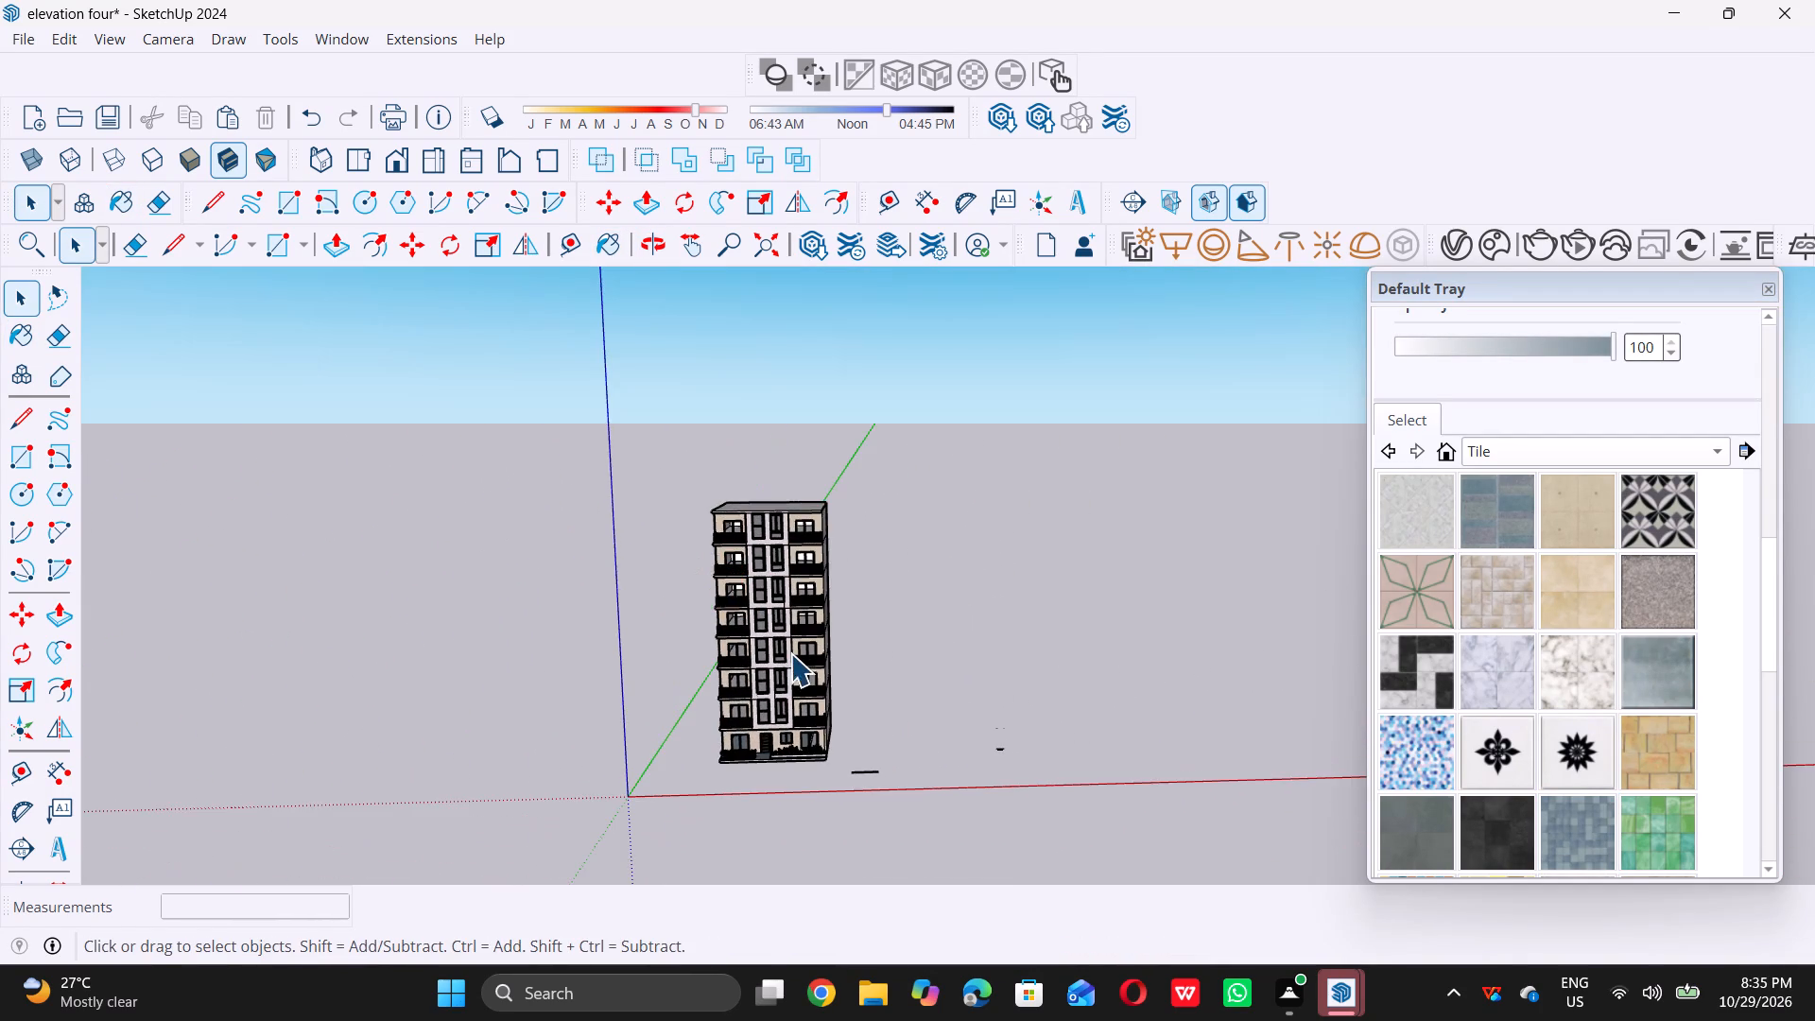
scroll(790, 653, "up", 4)
scroll(764, 796, "up", 11)
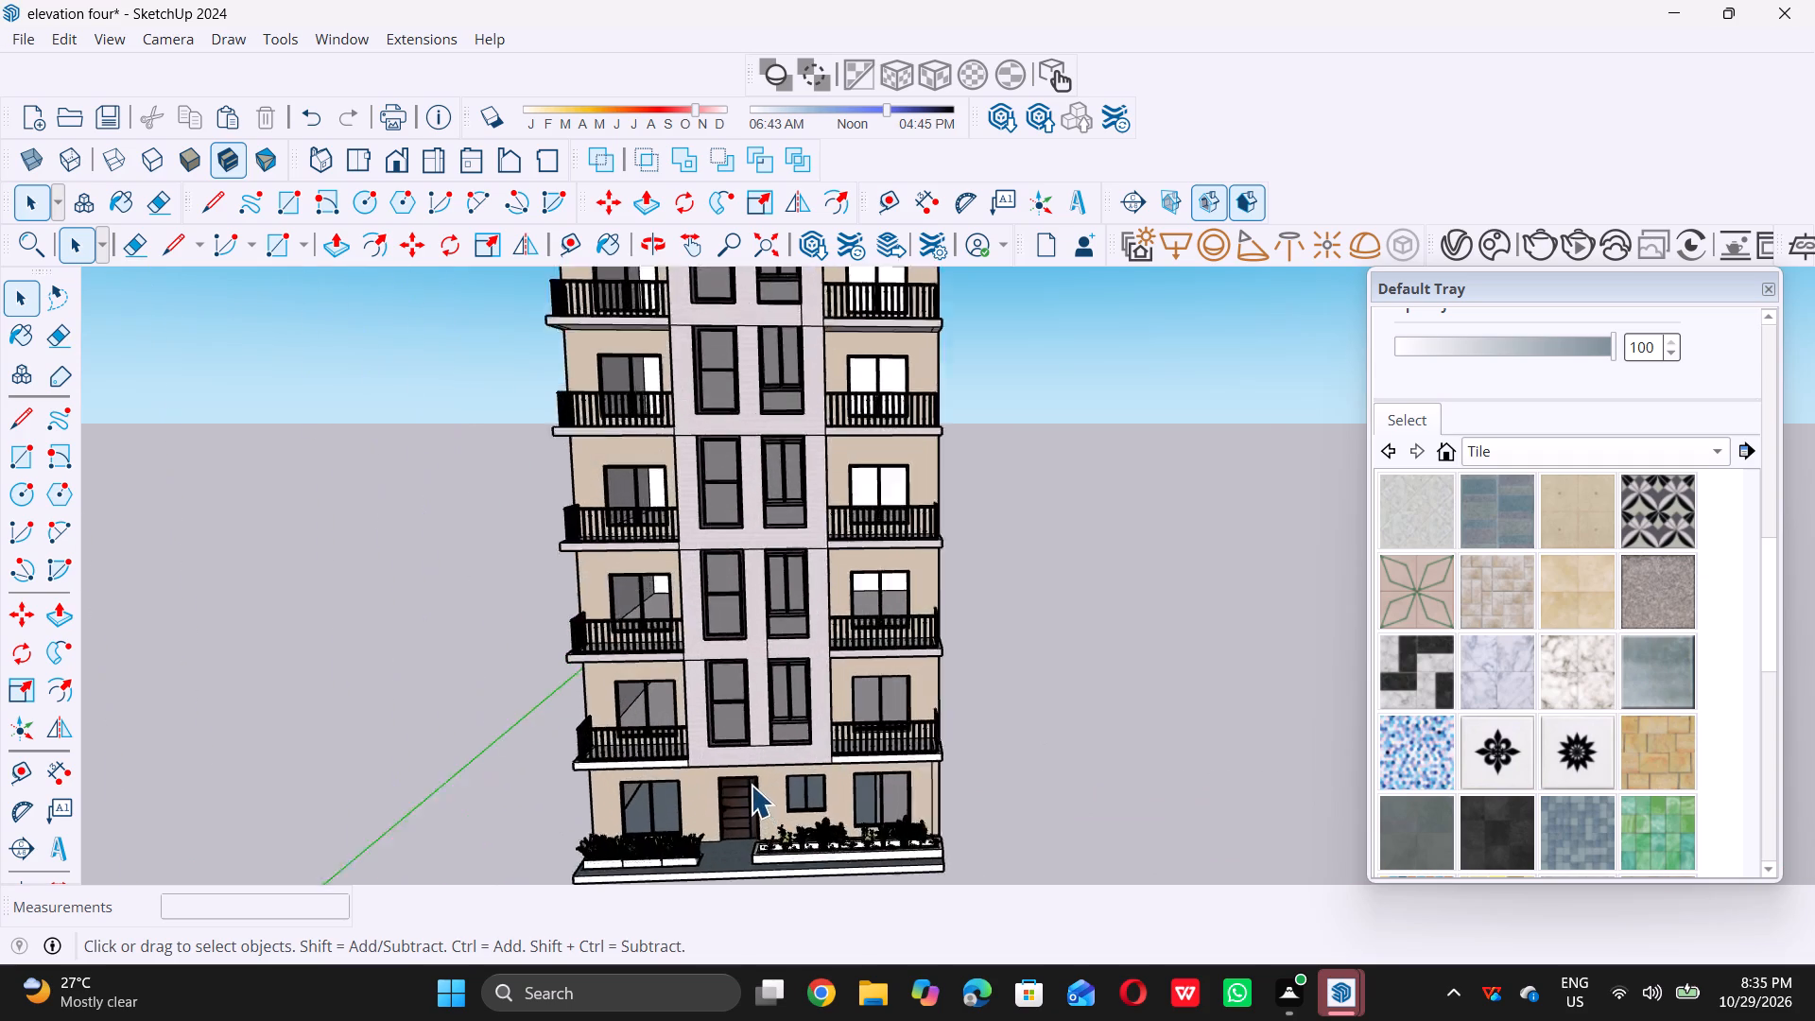
scroll(743, 765, "up", 2)
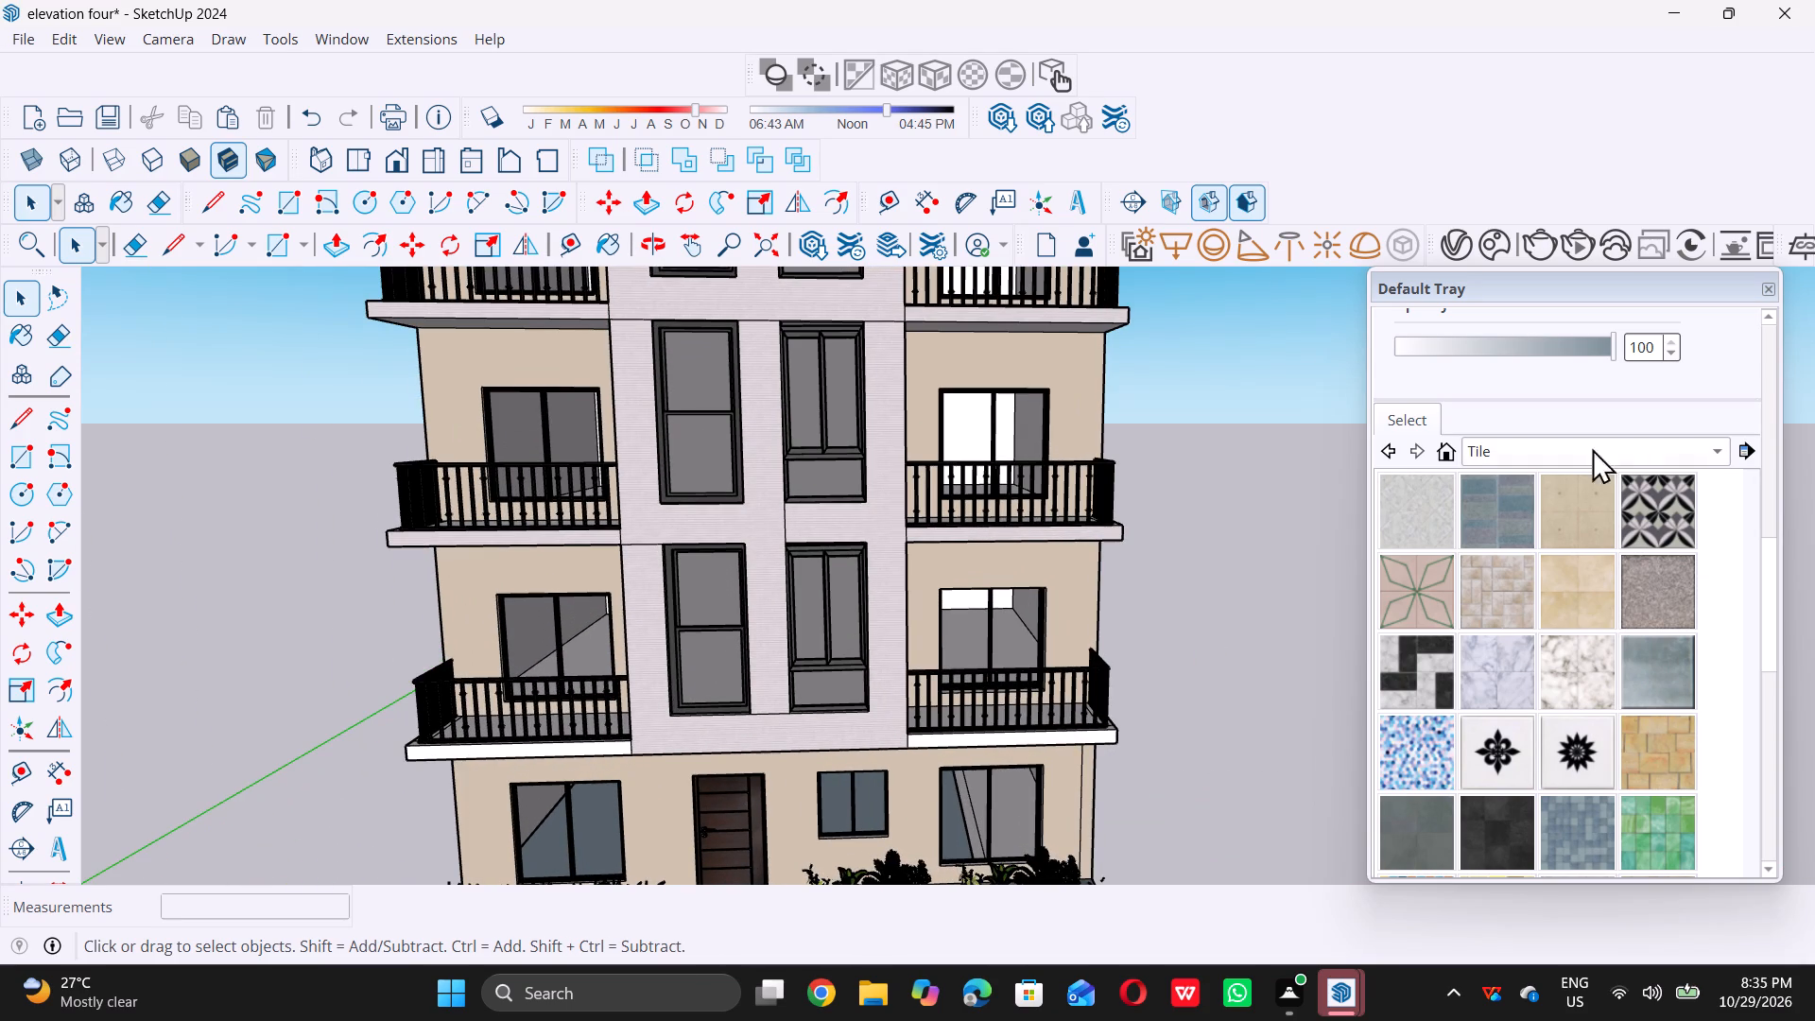
triple_click(1711, 449)
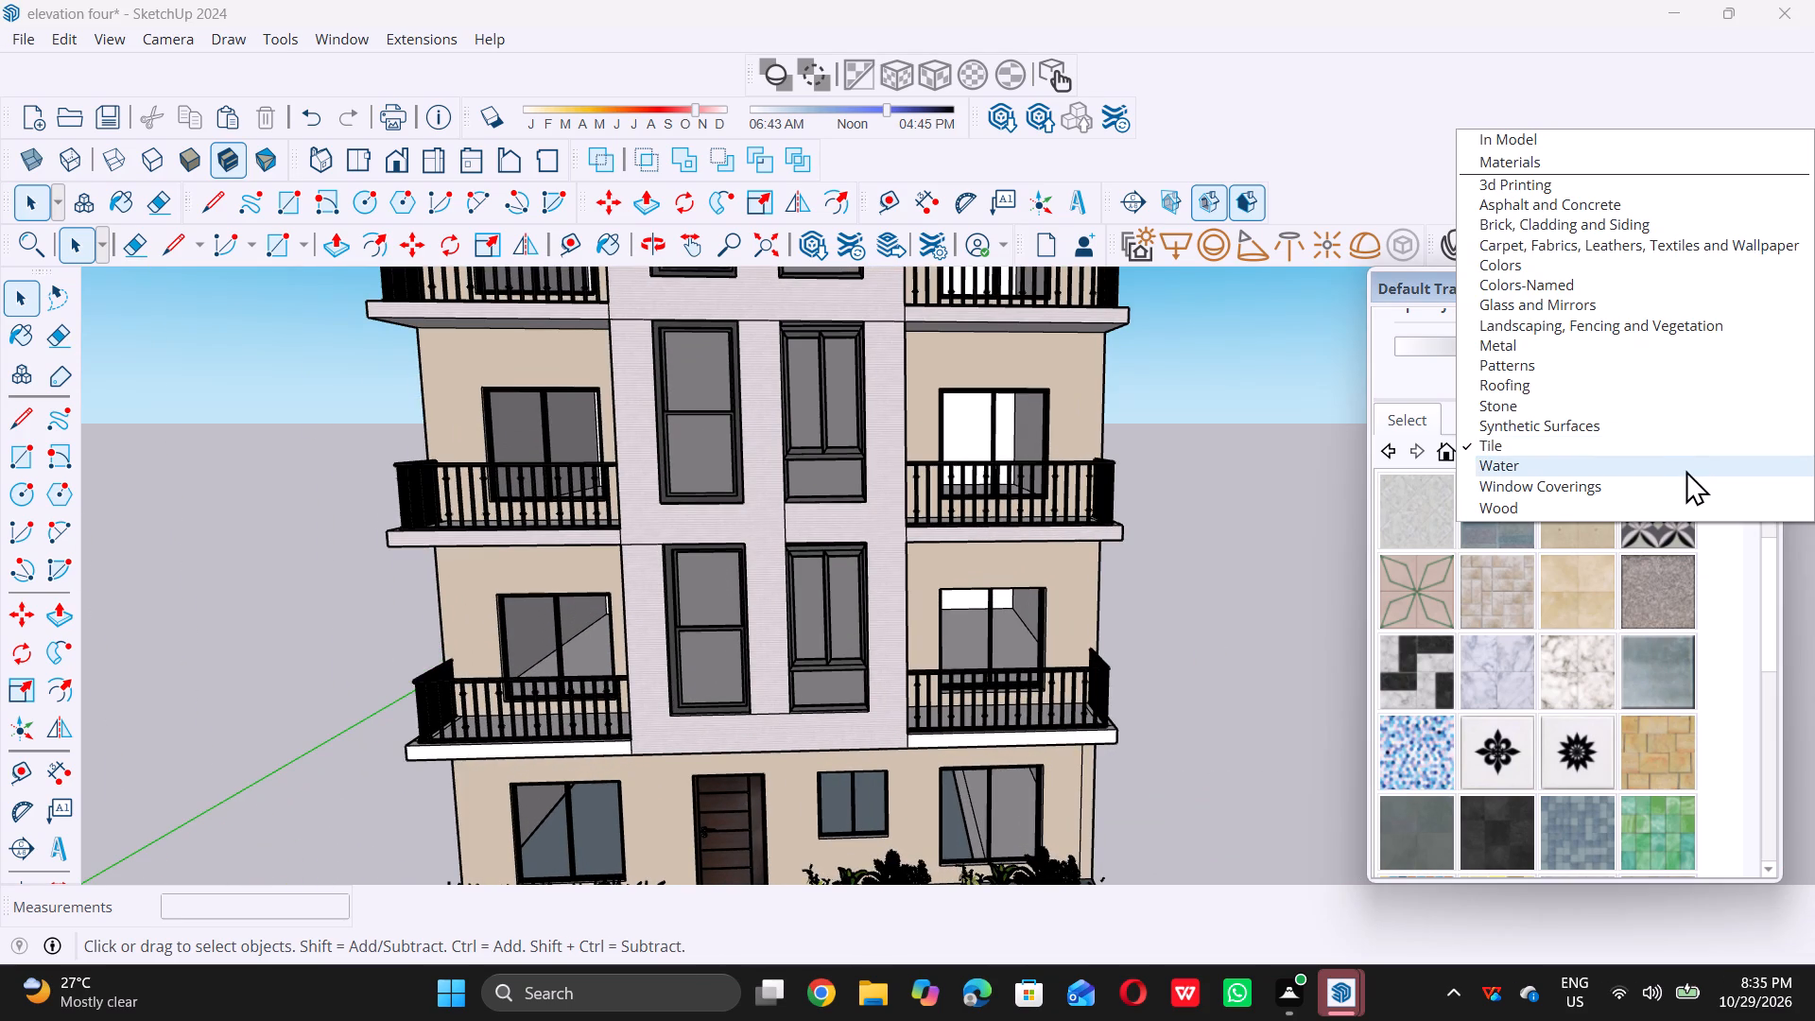
double_click(1651, 485)
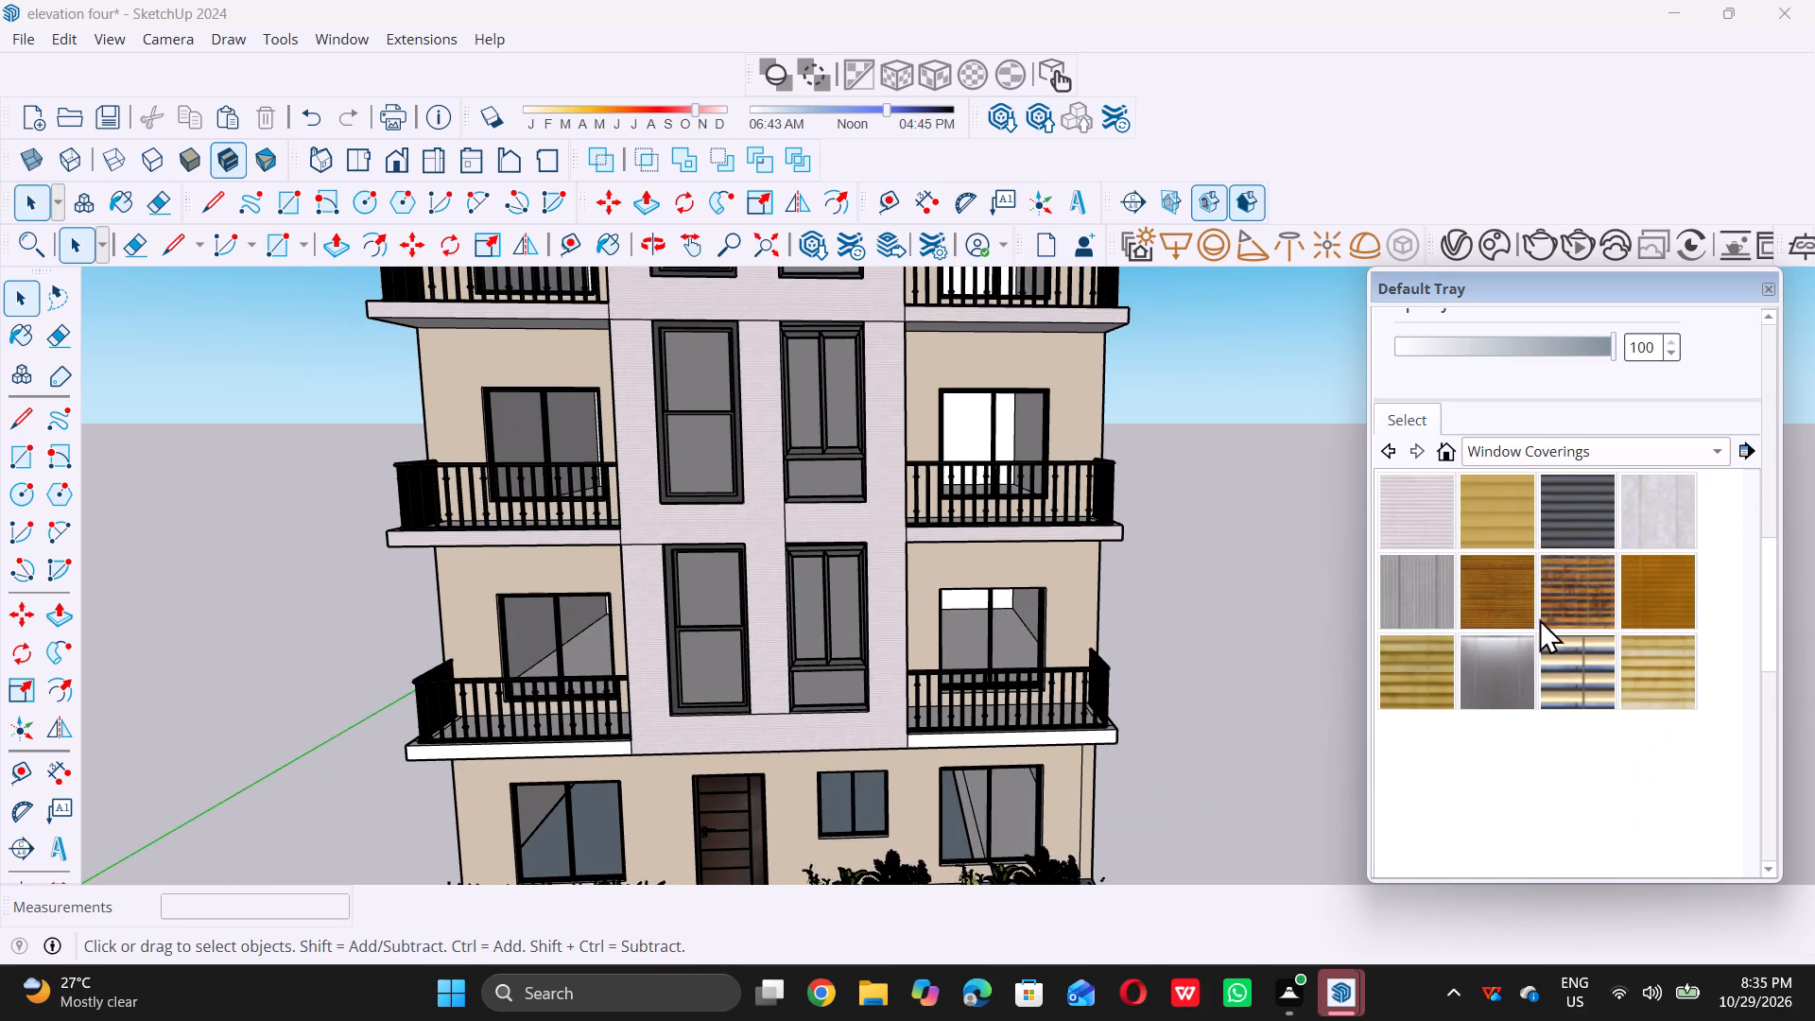
double_click(1417, 530)
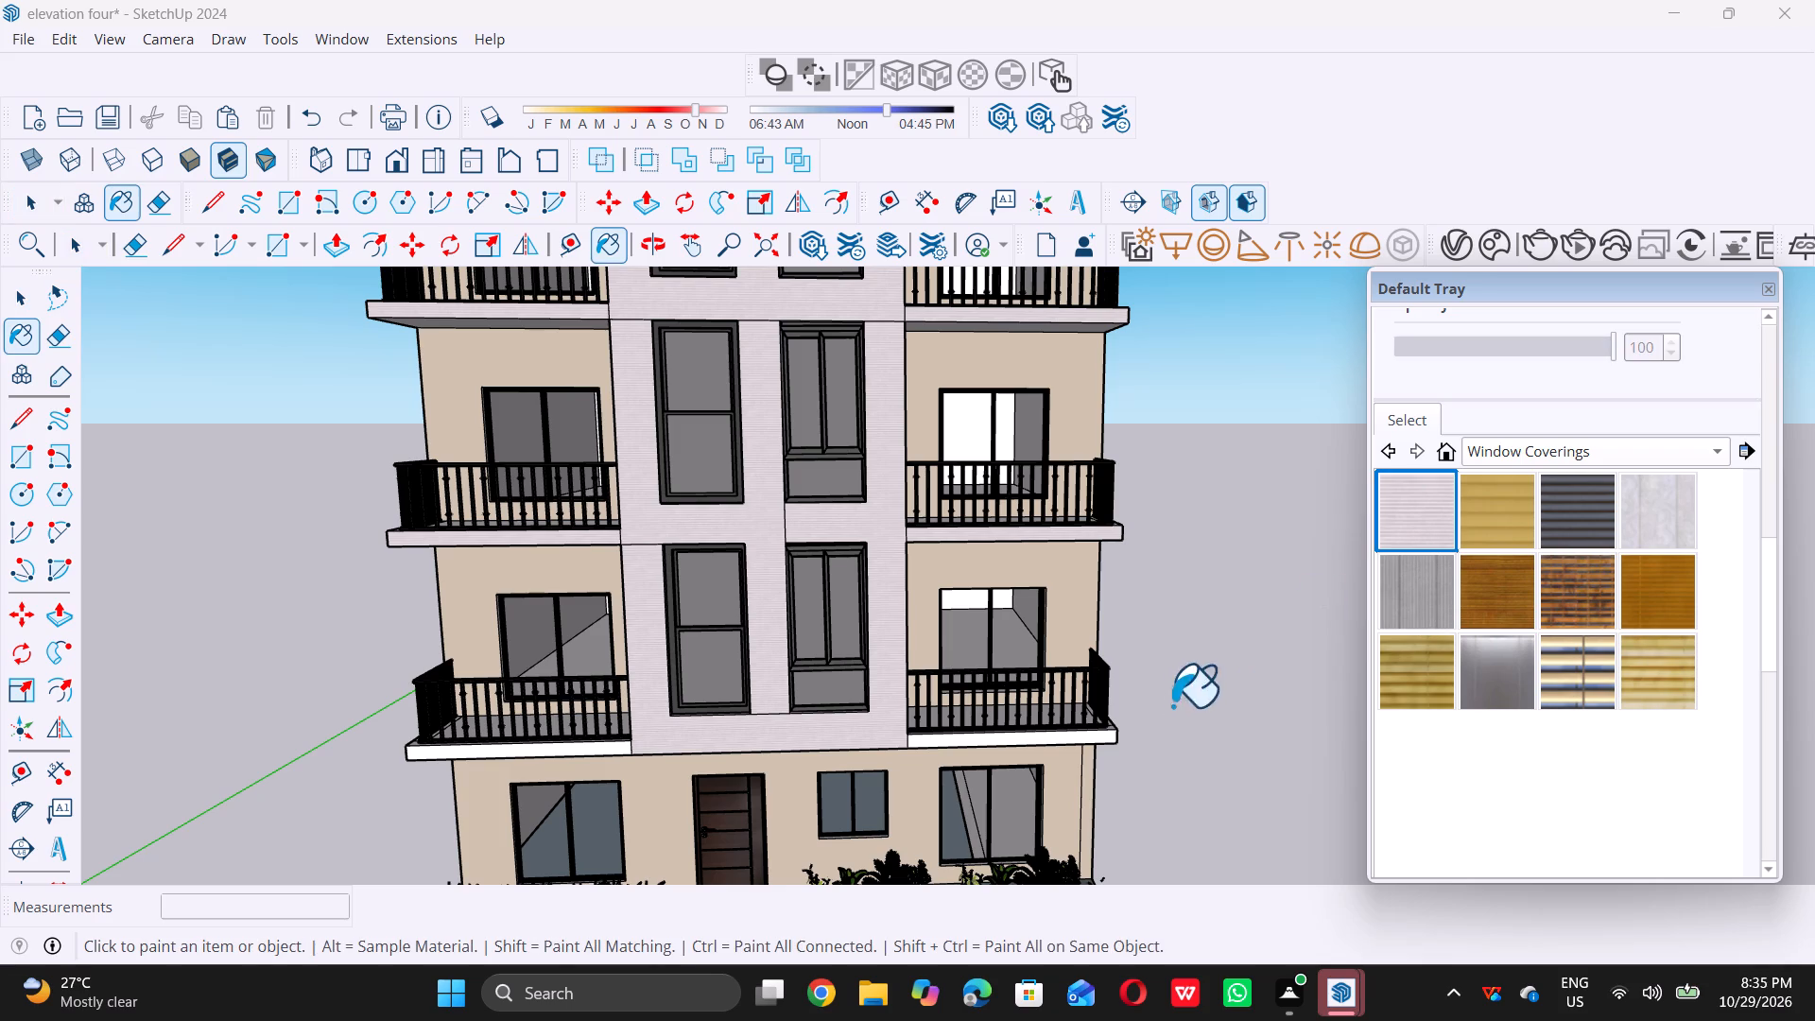
scroll(1036, 735, "up", 4)
triple_click(1045, 735)
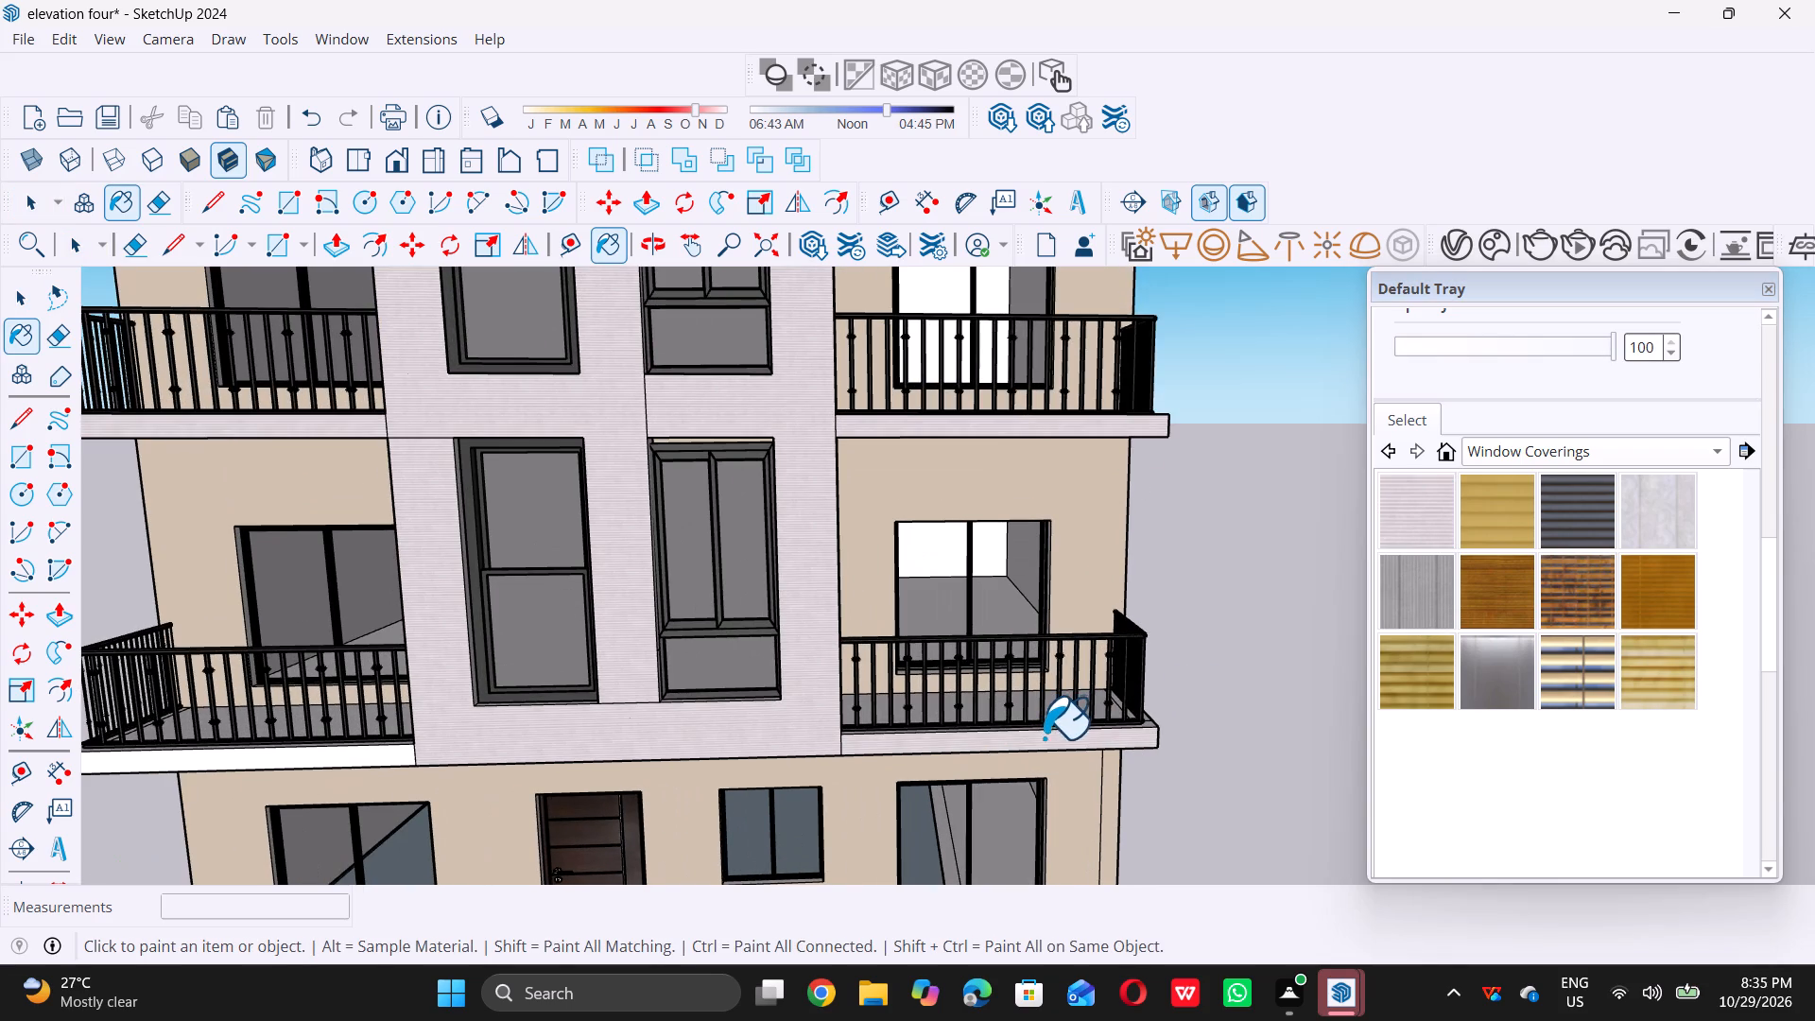
double_click(380, 757)
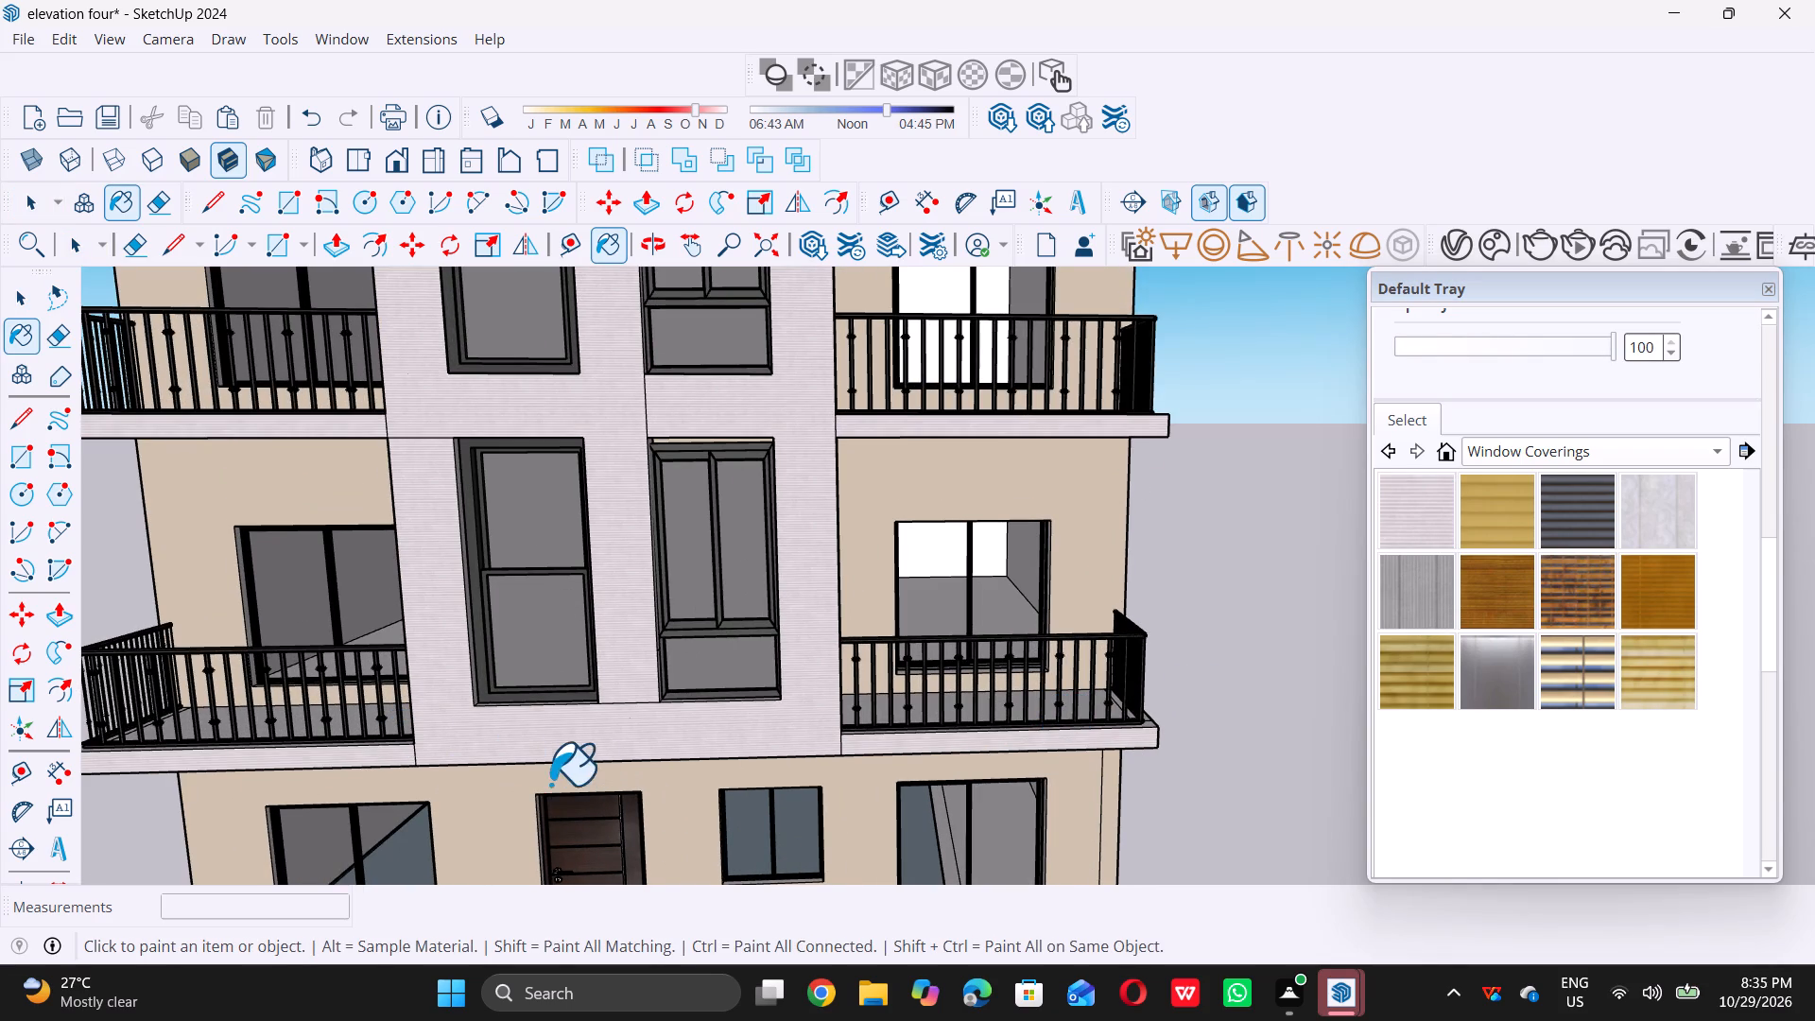
key("space")
Delete the stray line lying on the ground in front of the building.
scroll(565, 787, "down", 20)
scroll(565, 787, "down", 2)
scroll(733, 652, "down", 2)
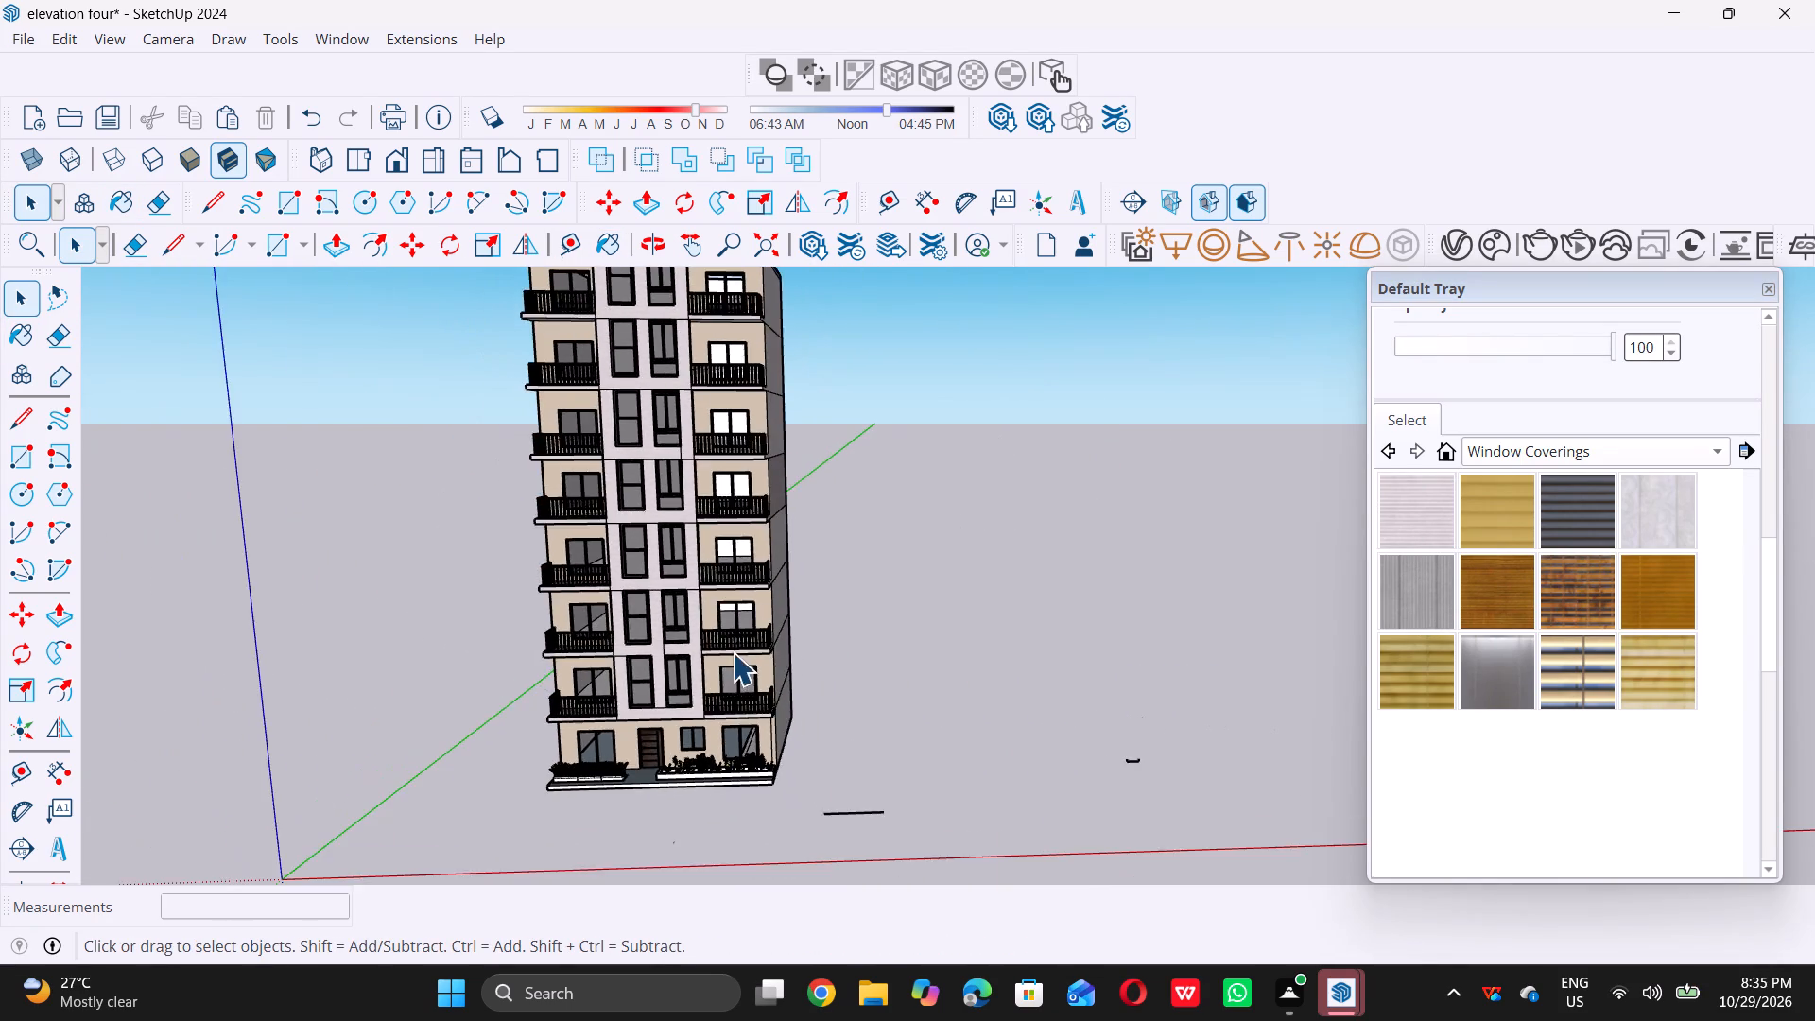
scroll(733, 652, "down", 4)
scroll(806, 748, "up", 4)
double_click(806, 748)
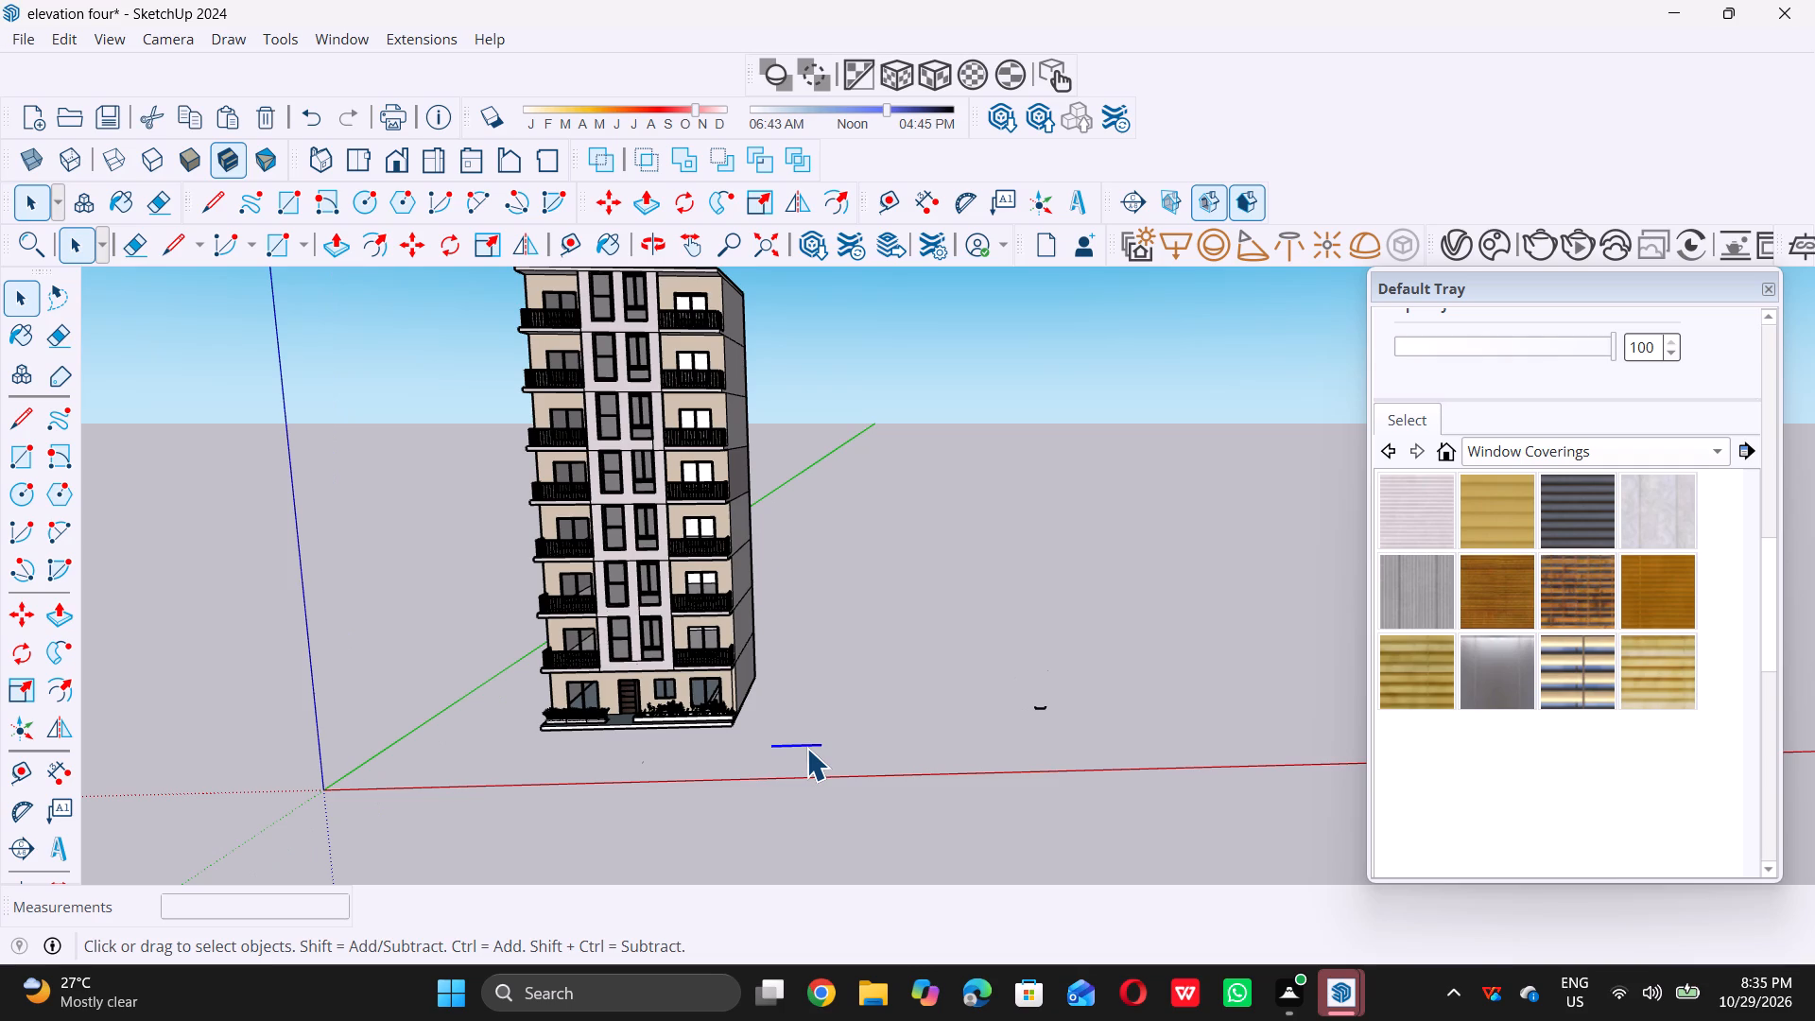
key("Delete")
Save the finished elevation four model.
scroll(805, 756, "down", 10)
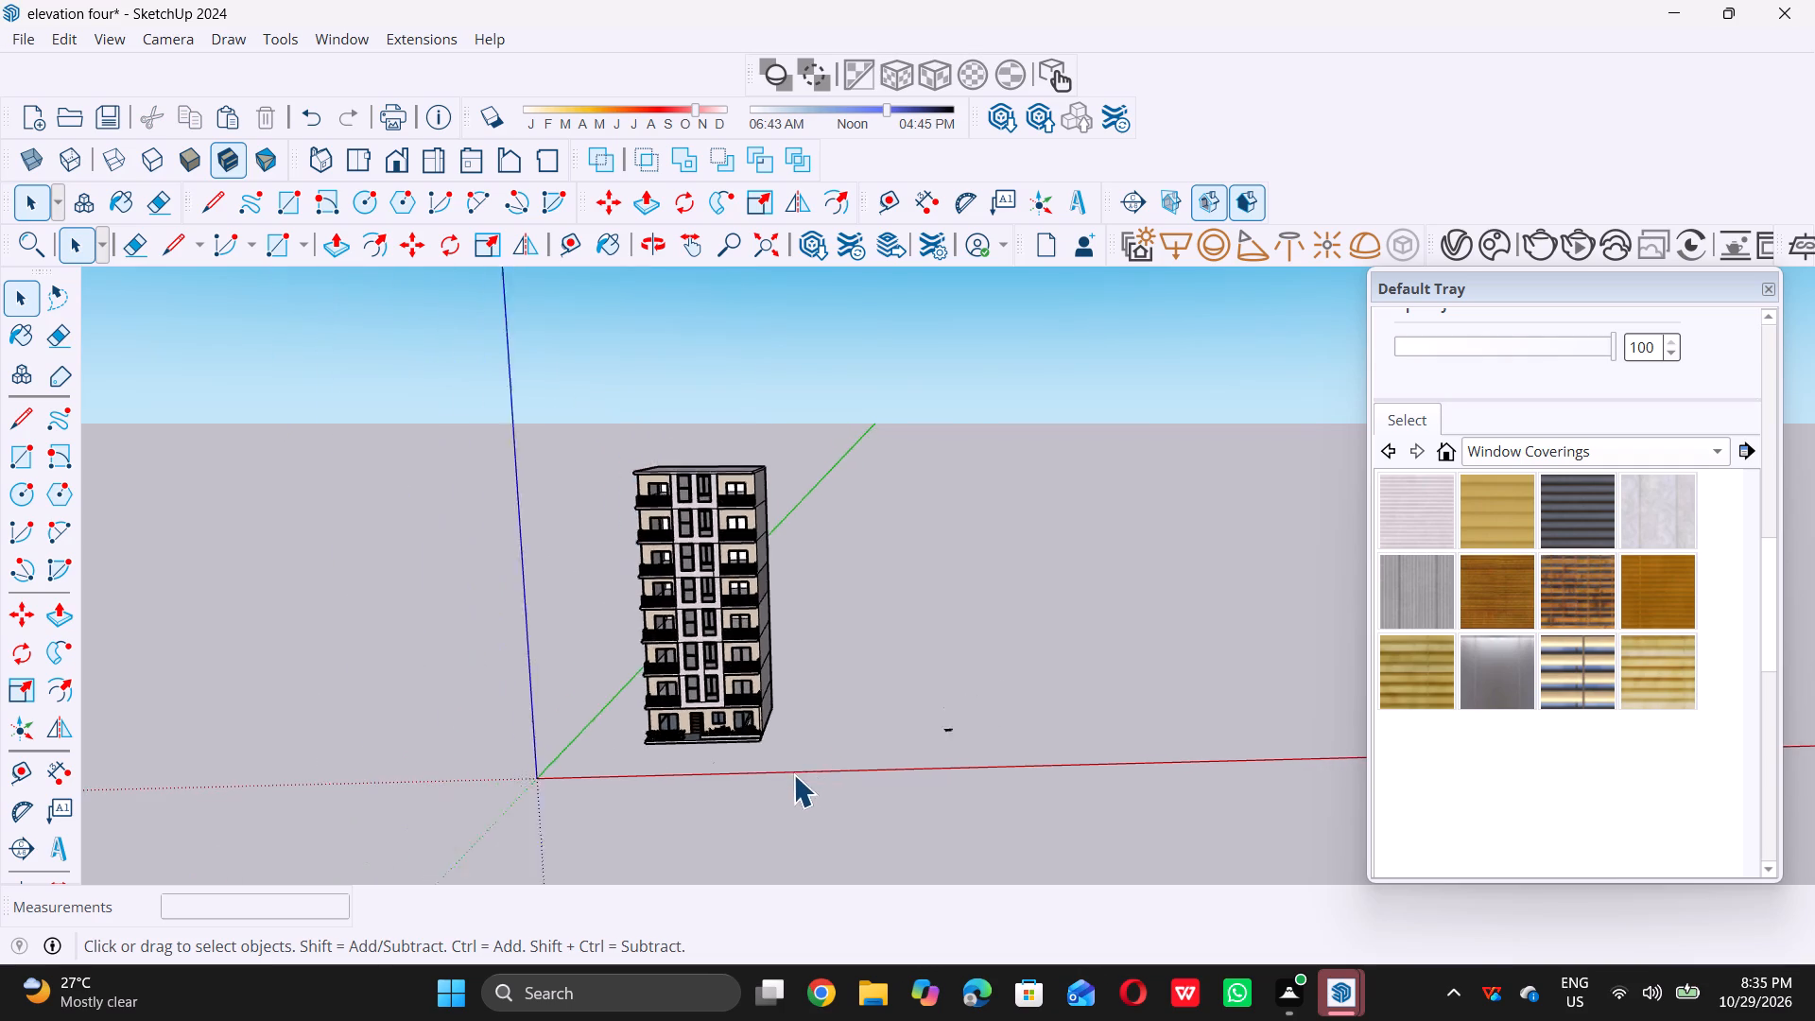
scroll(793, 774, "down", 1)
middle_click_drag(749, 679, 788, 614)
scroll(768, 638, "up", 12)
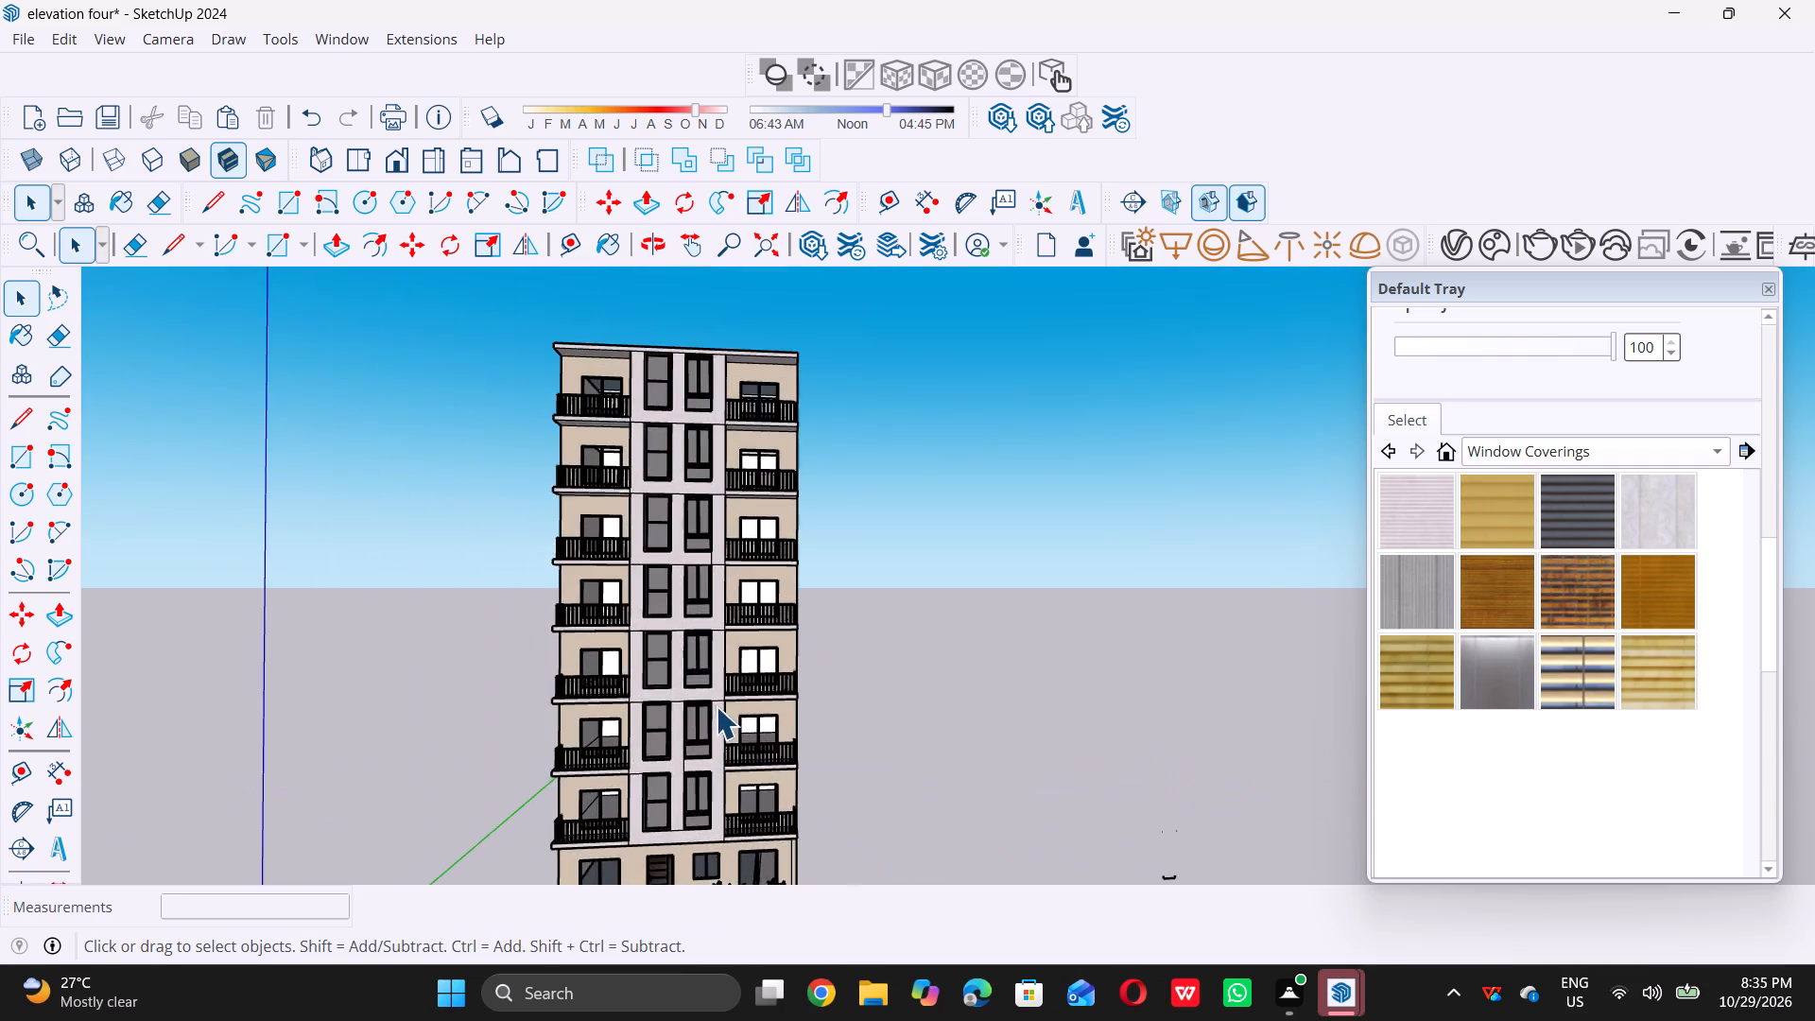
scroll(659, 688, "up", 7)
scroll(659, 688, "down", 14)
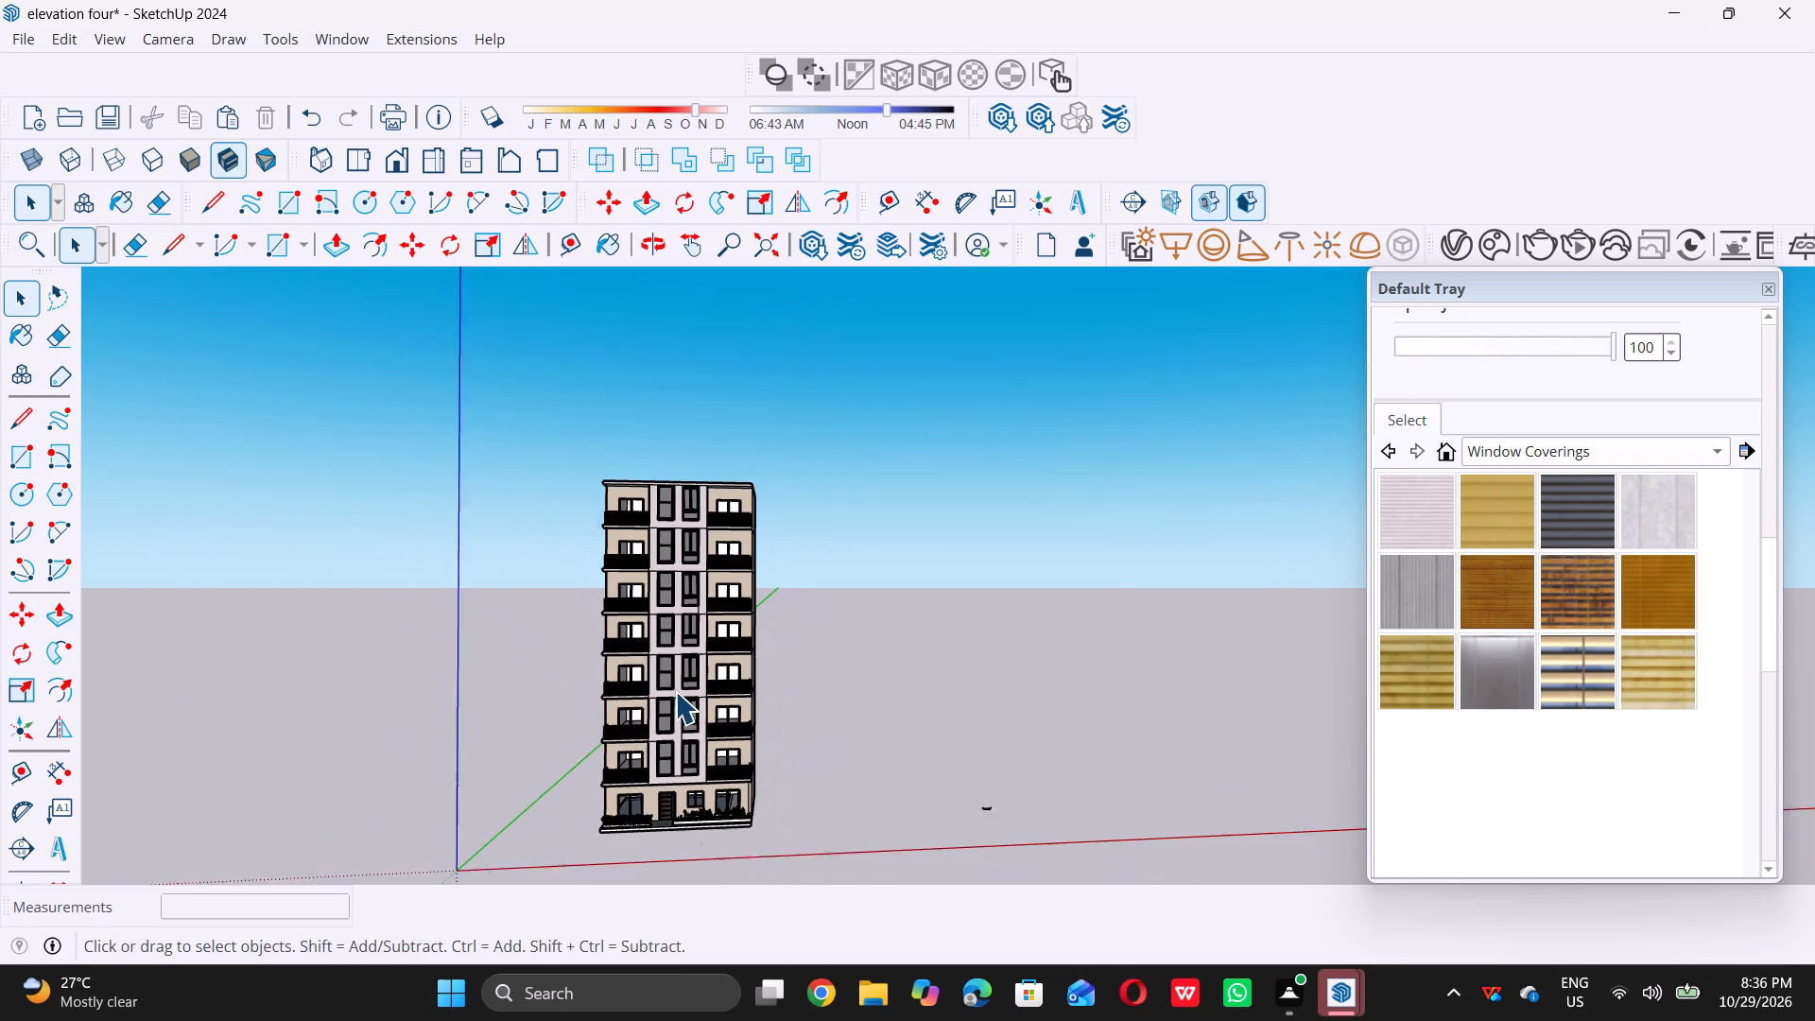
key("ctrl+s")
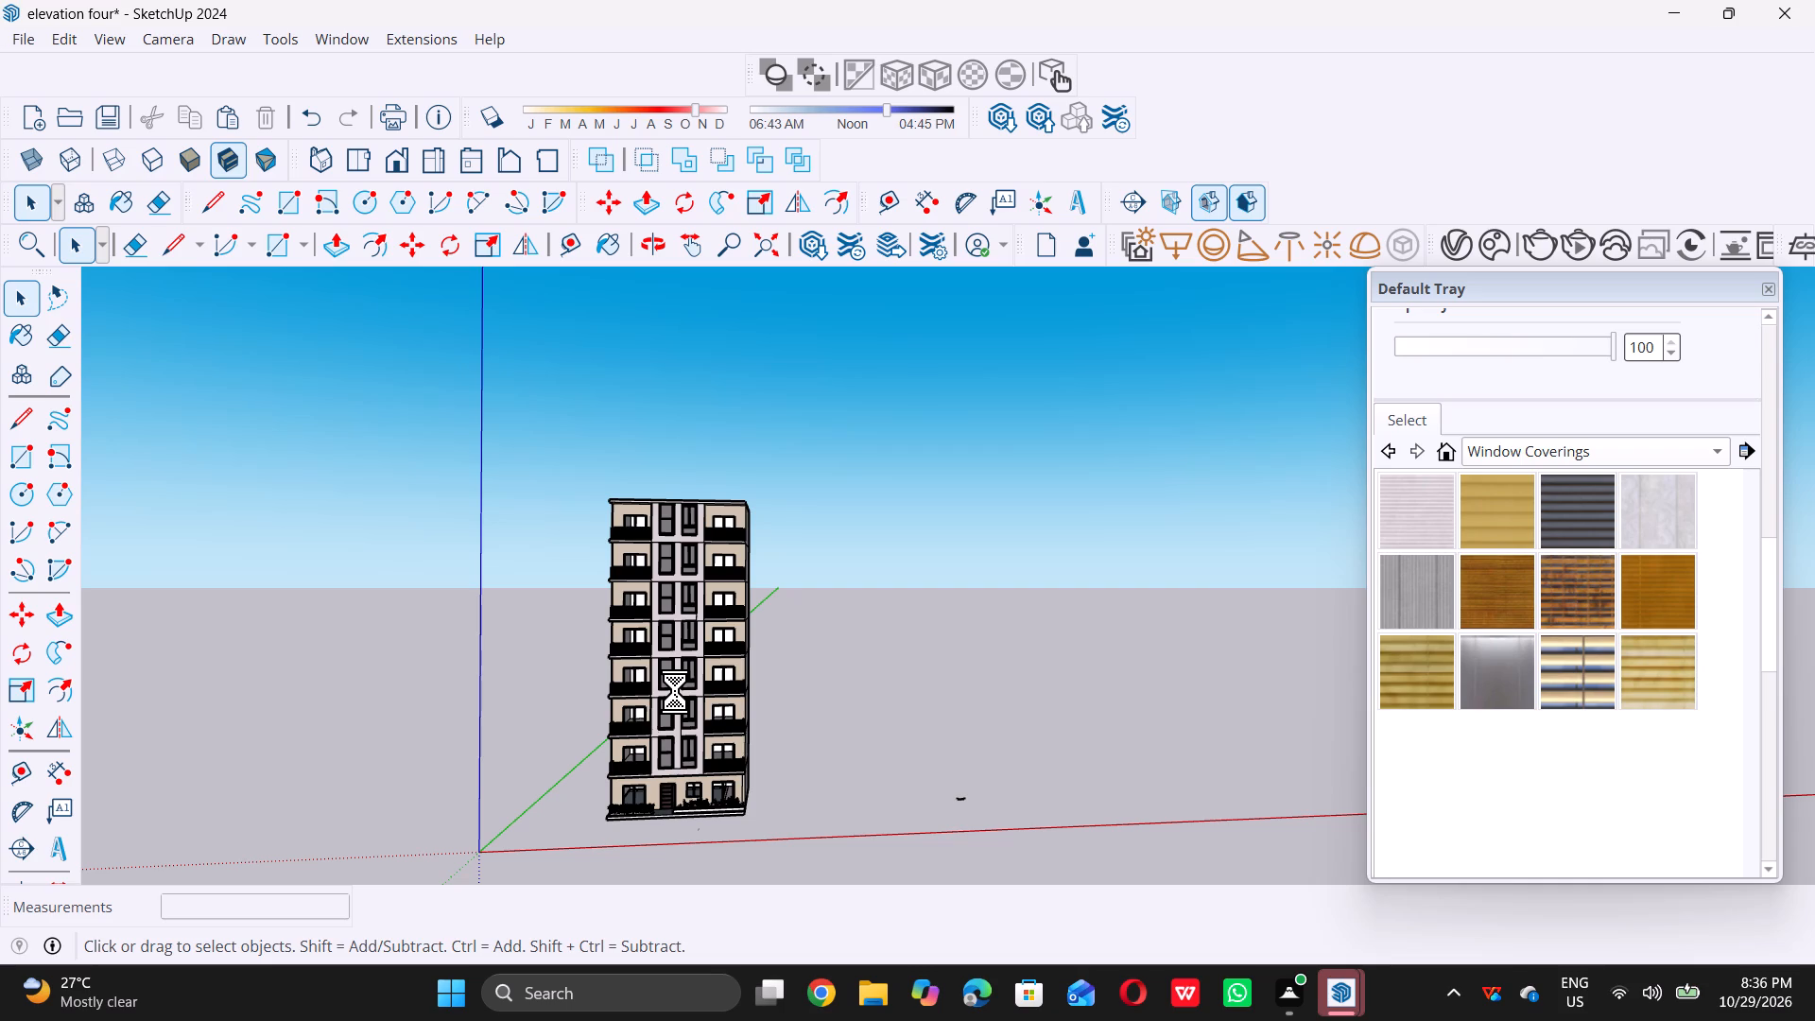
key("ctrl+s")
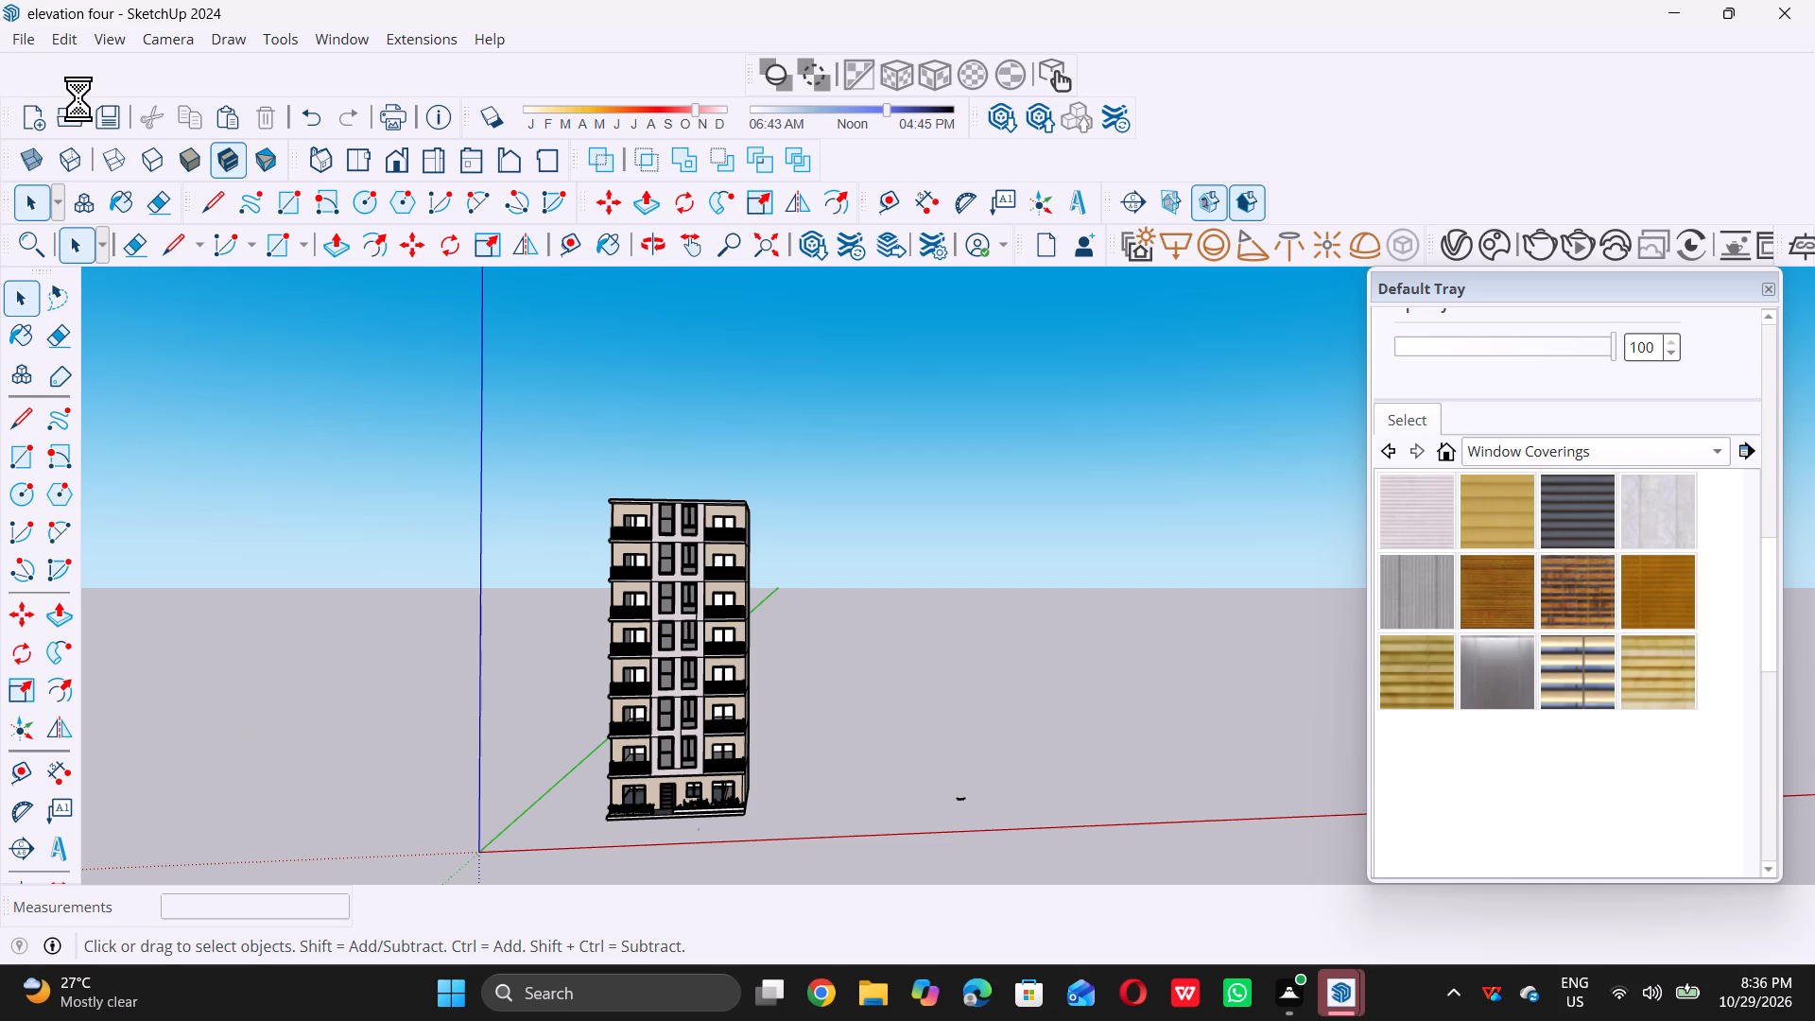
double_click(26, 40)
triple_click(26, 39)
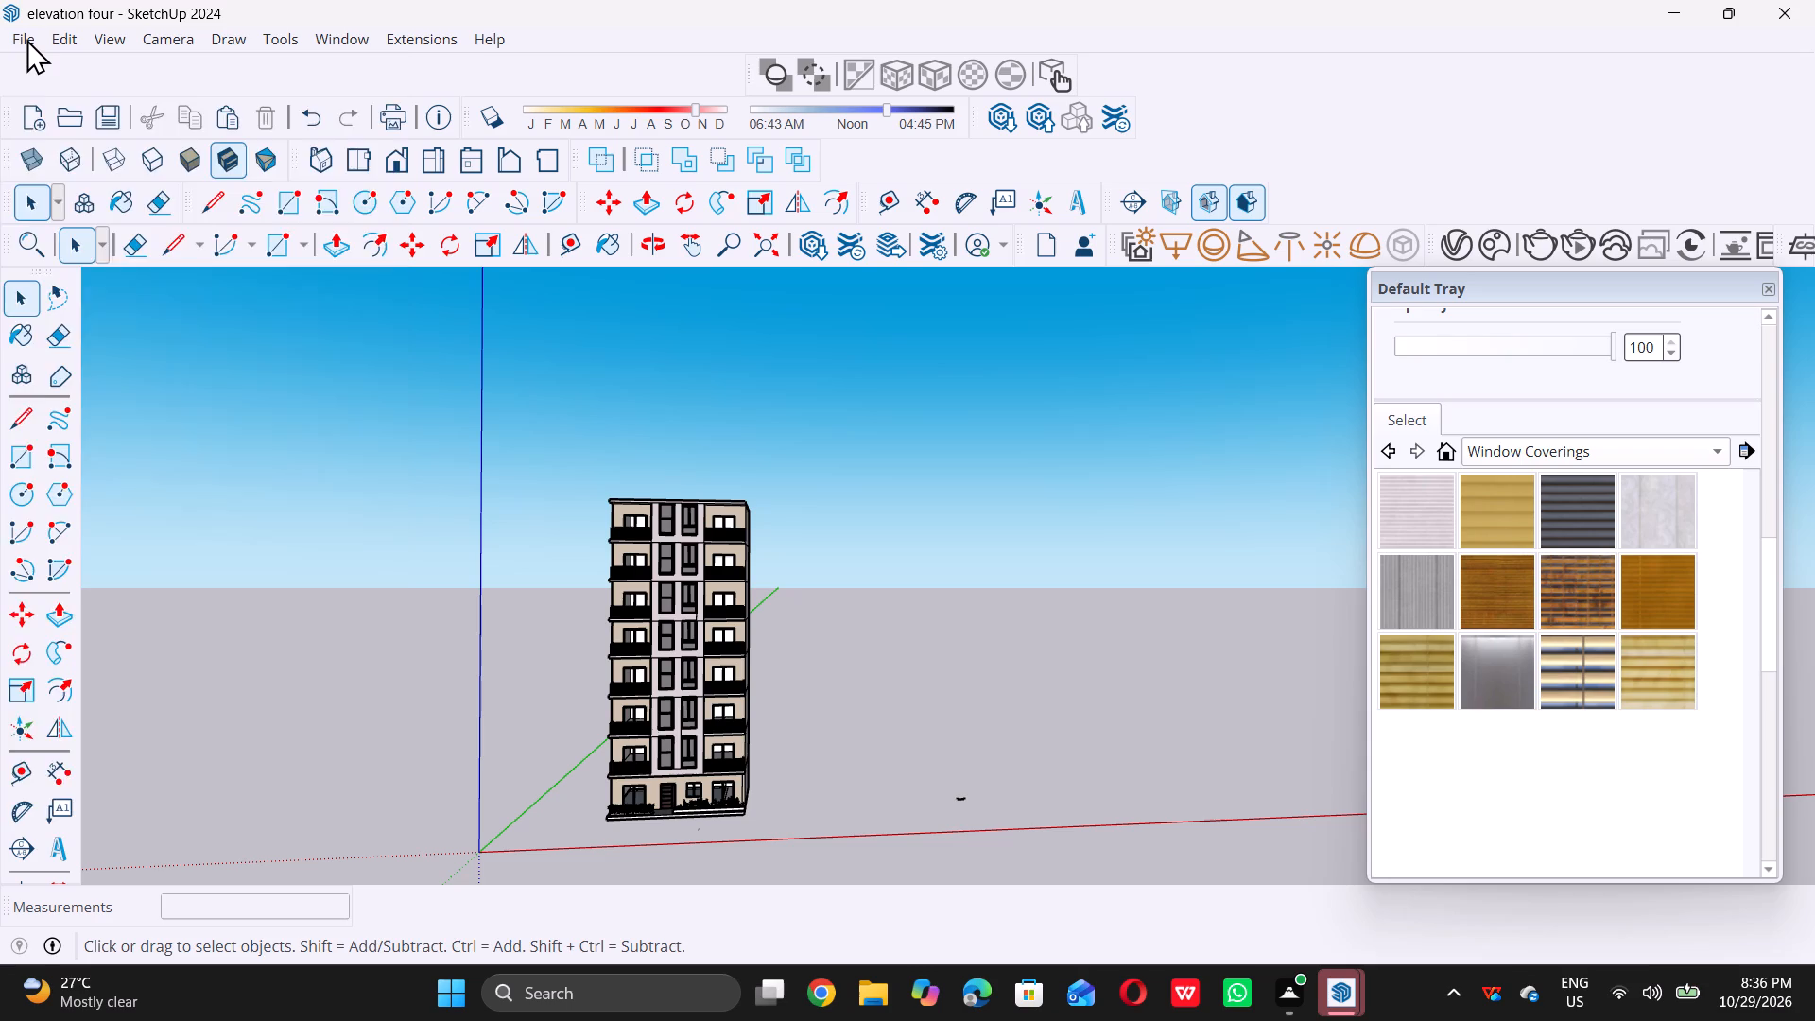
double_click(91, 171)
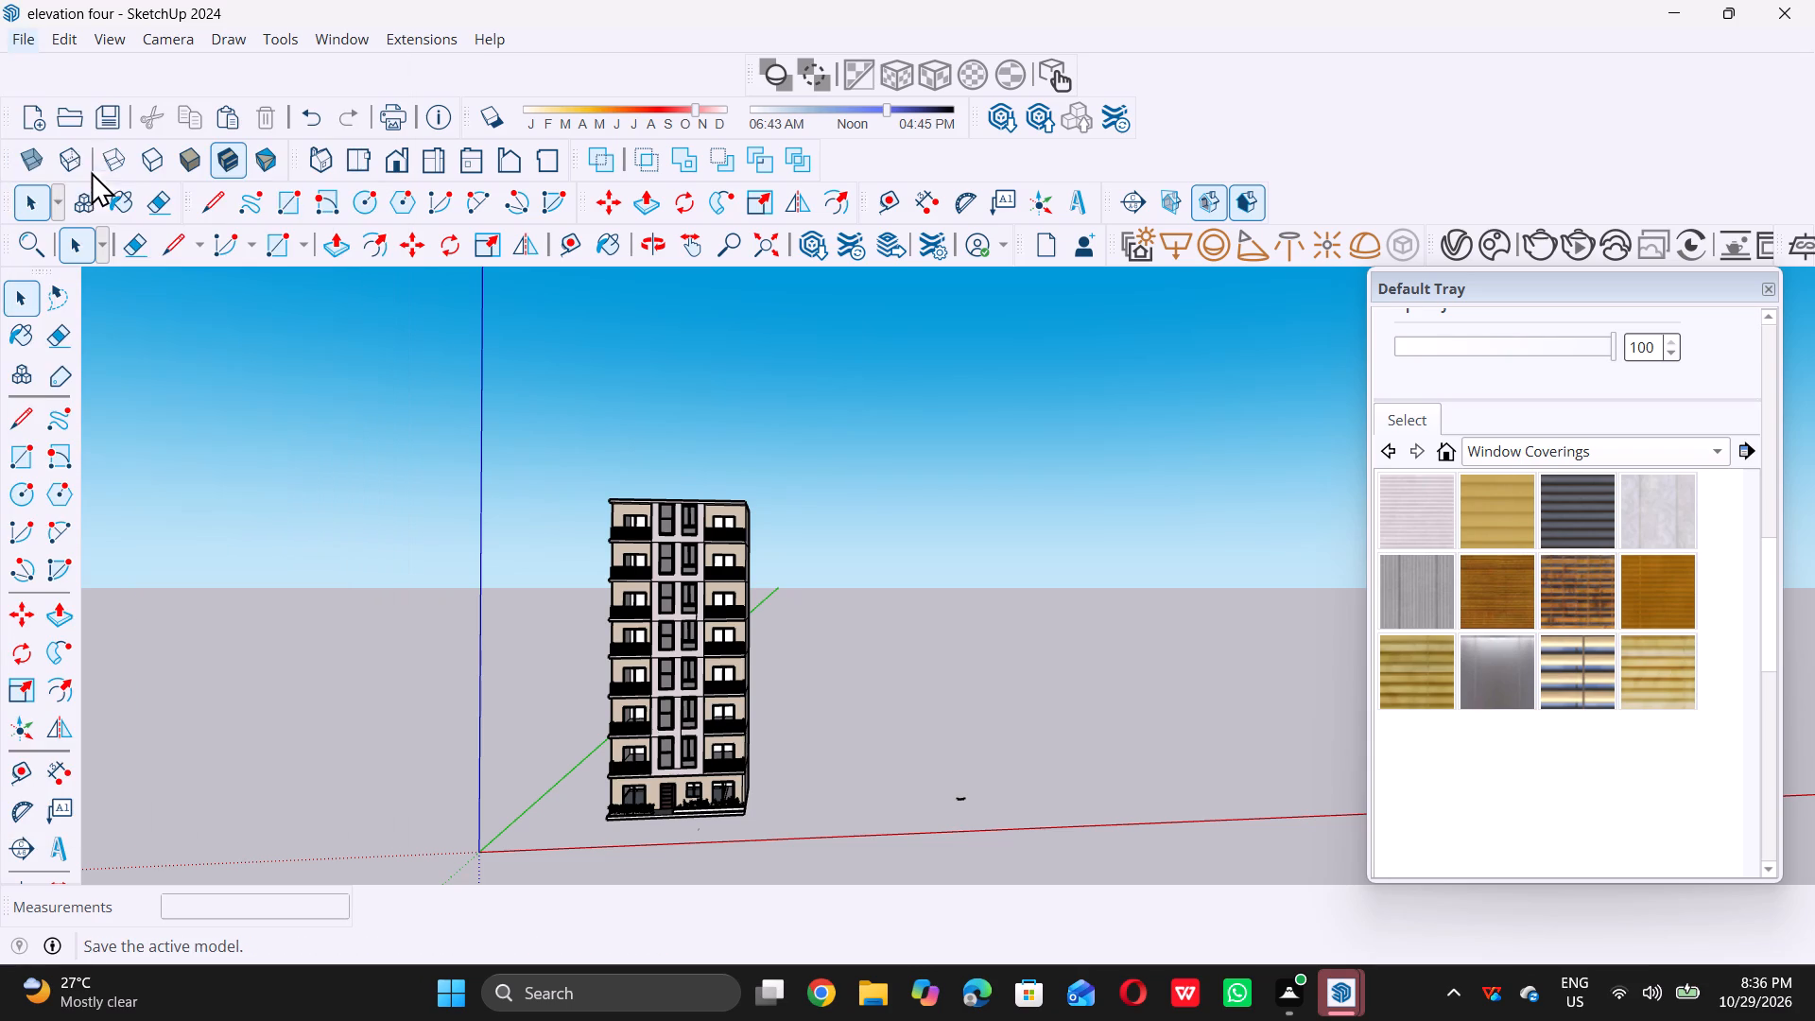
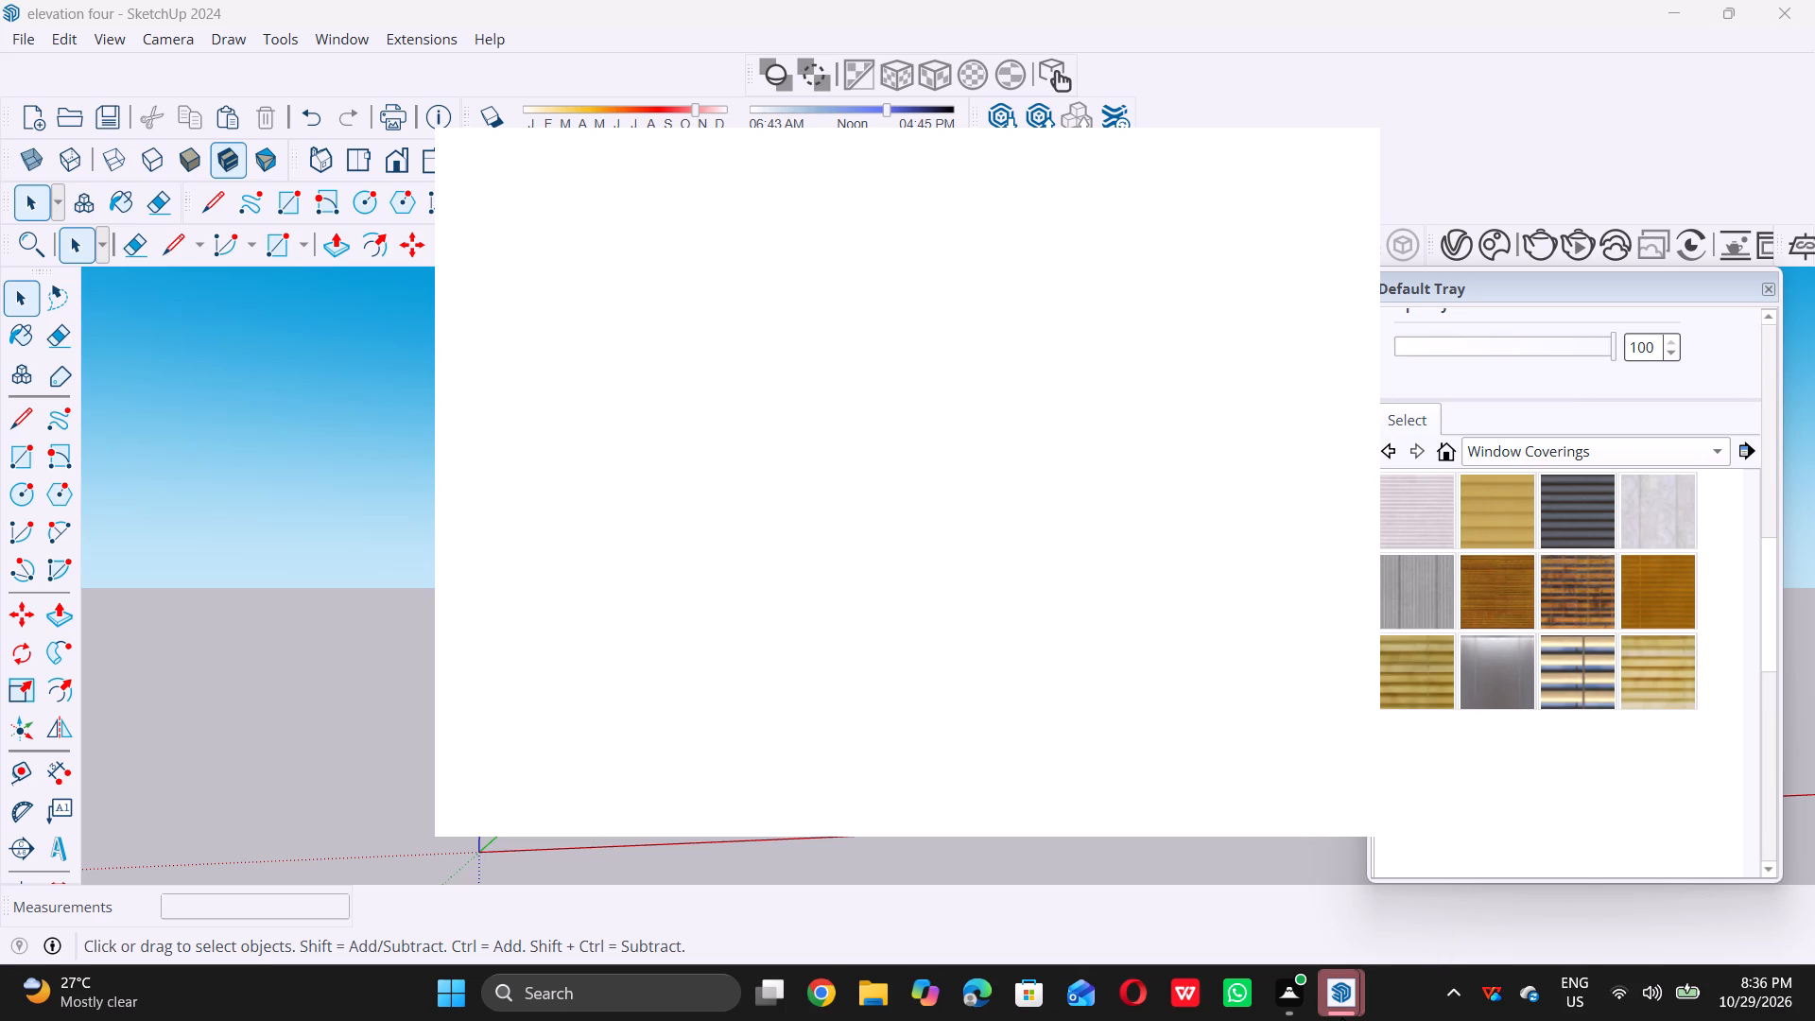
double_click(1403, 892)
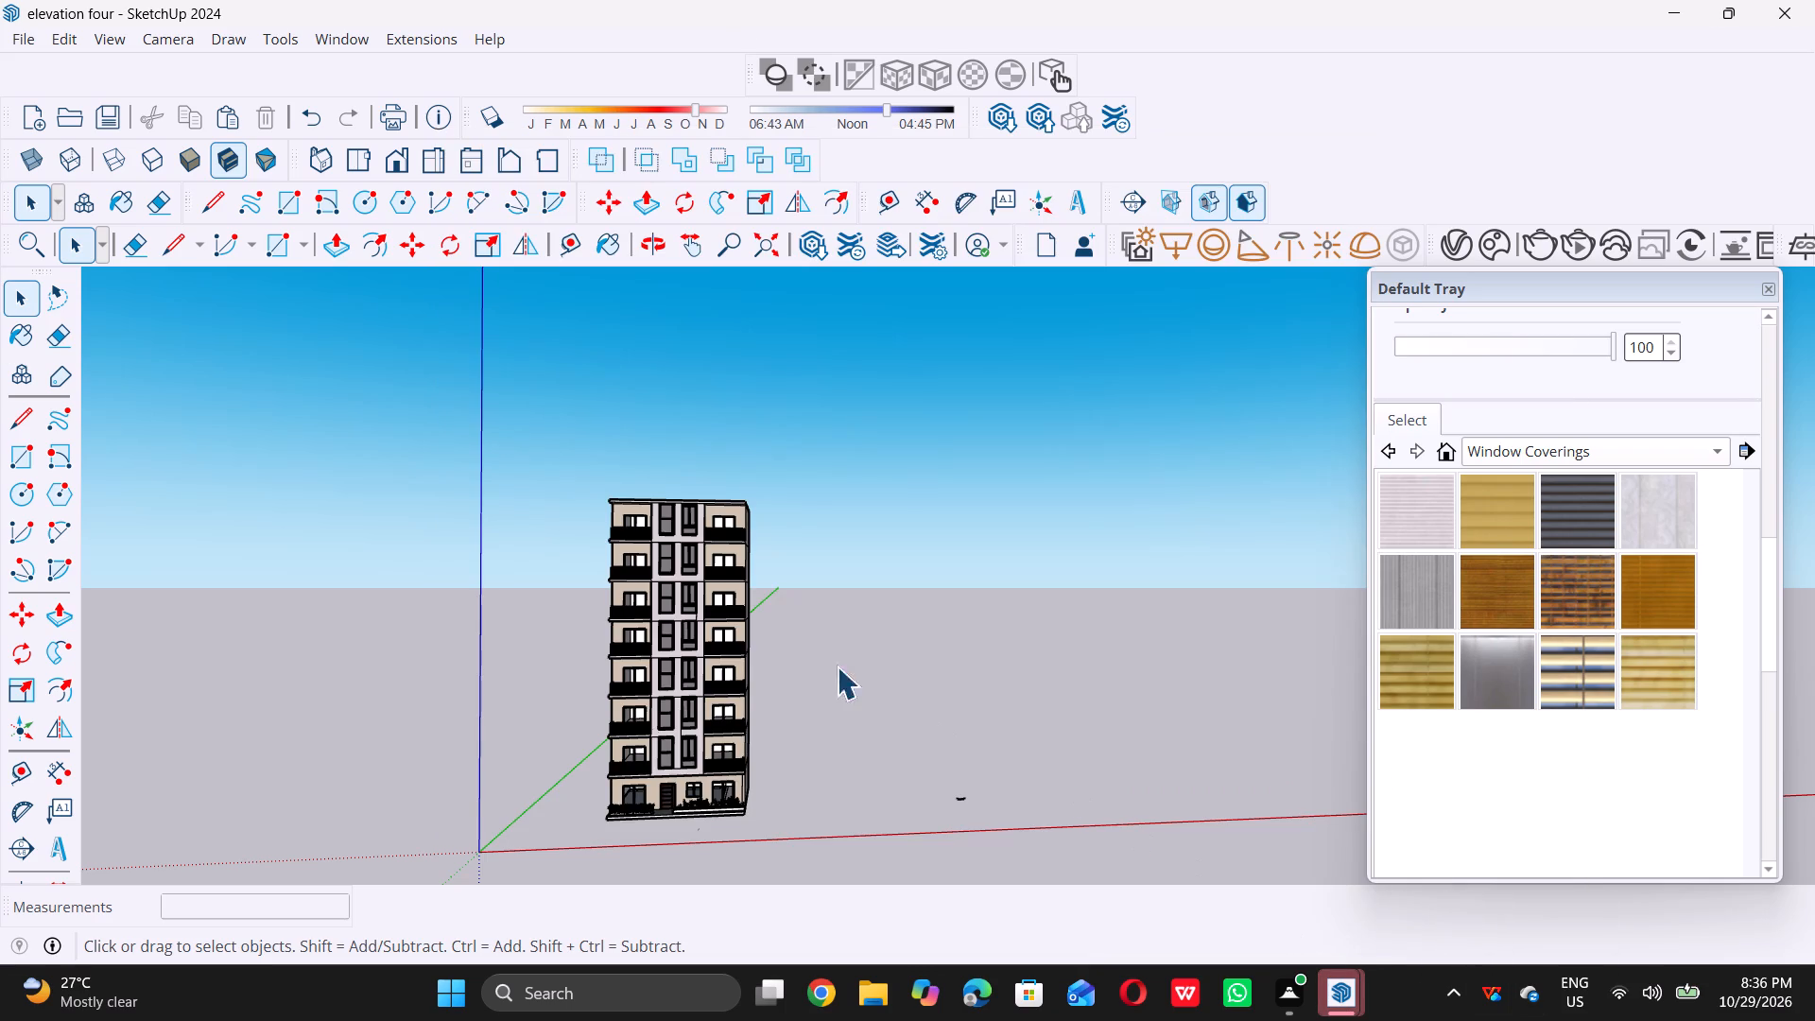
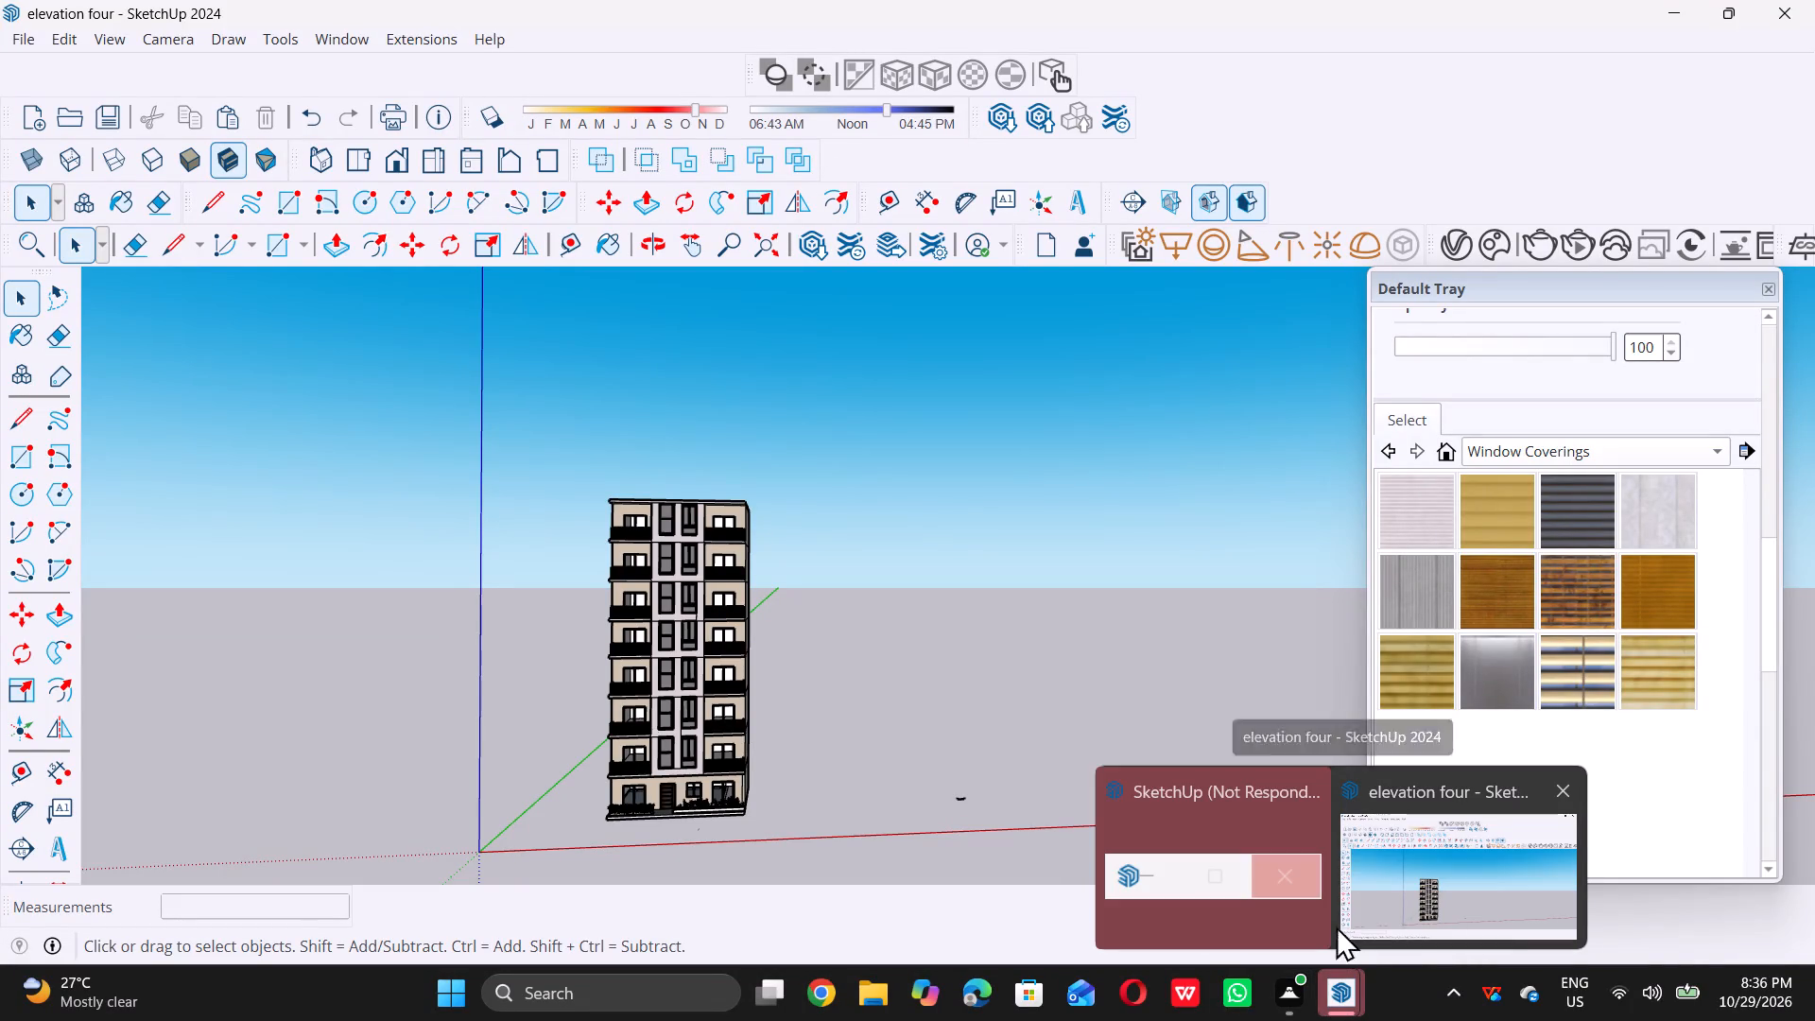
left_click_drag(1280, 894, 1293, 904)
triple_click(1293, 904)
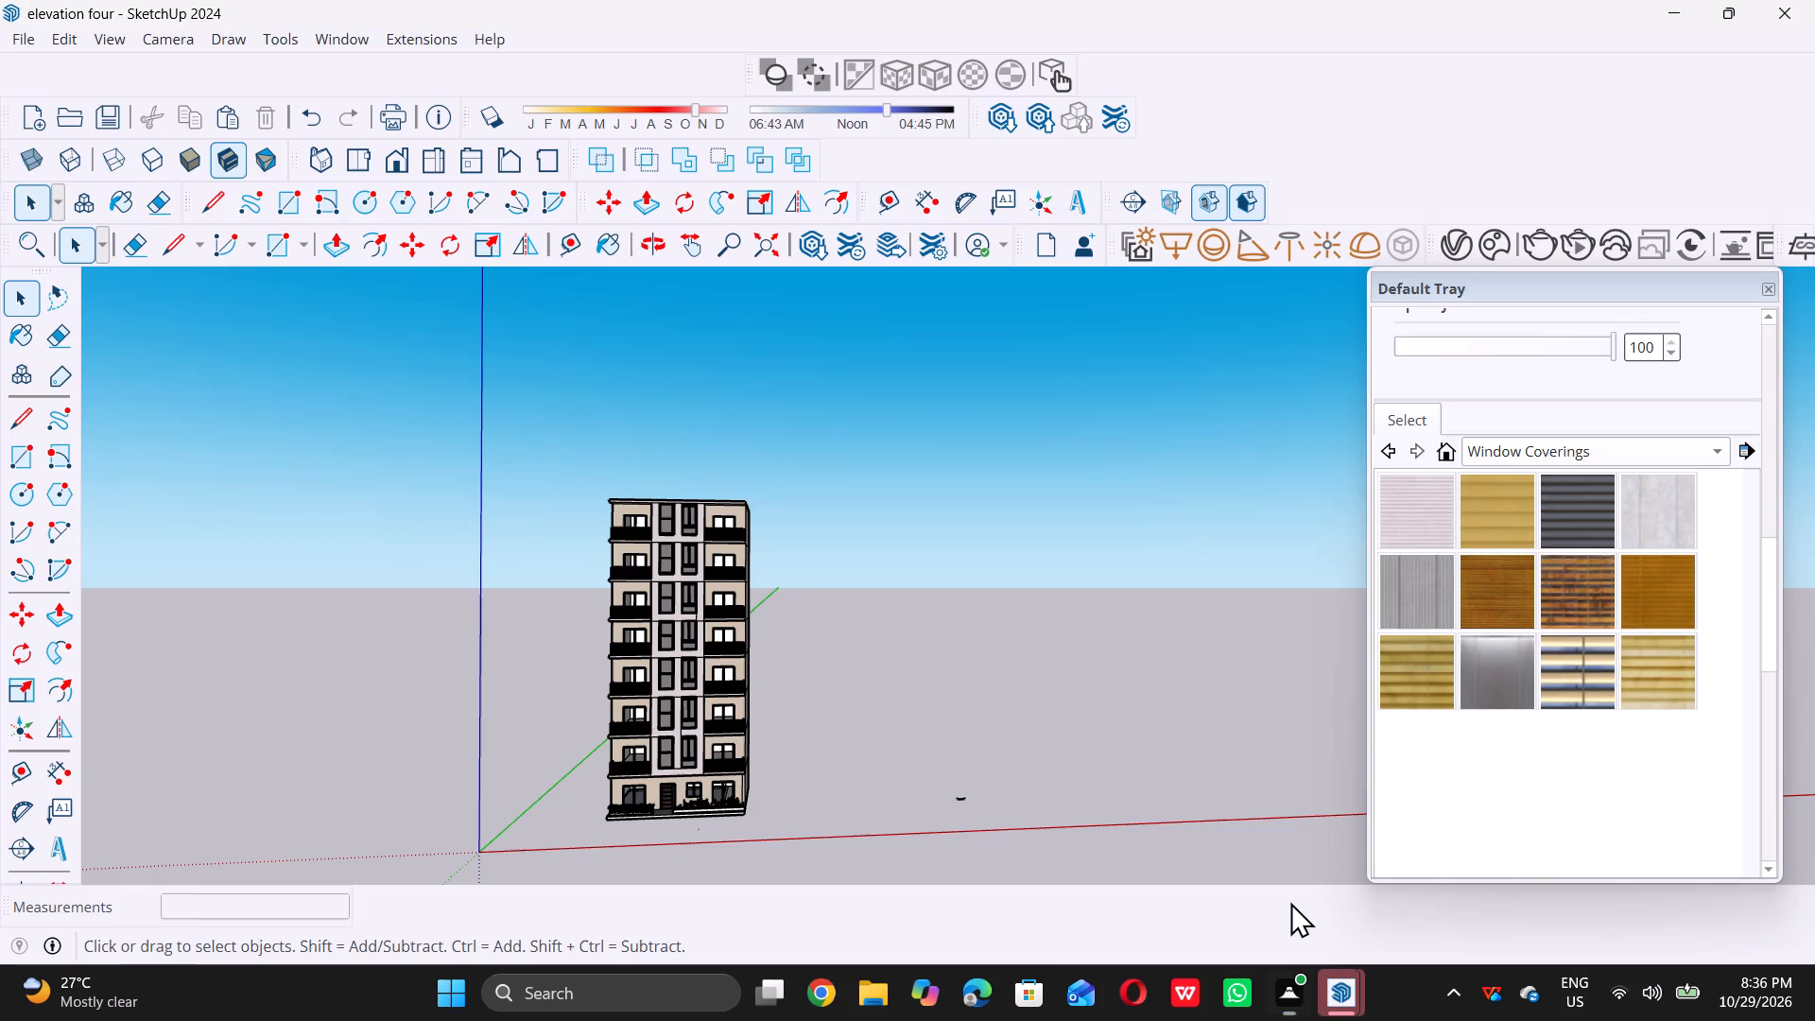